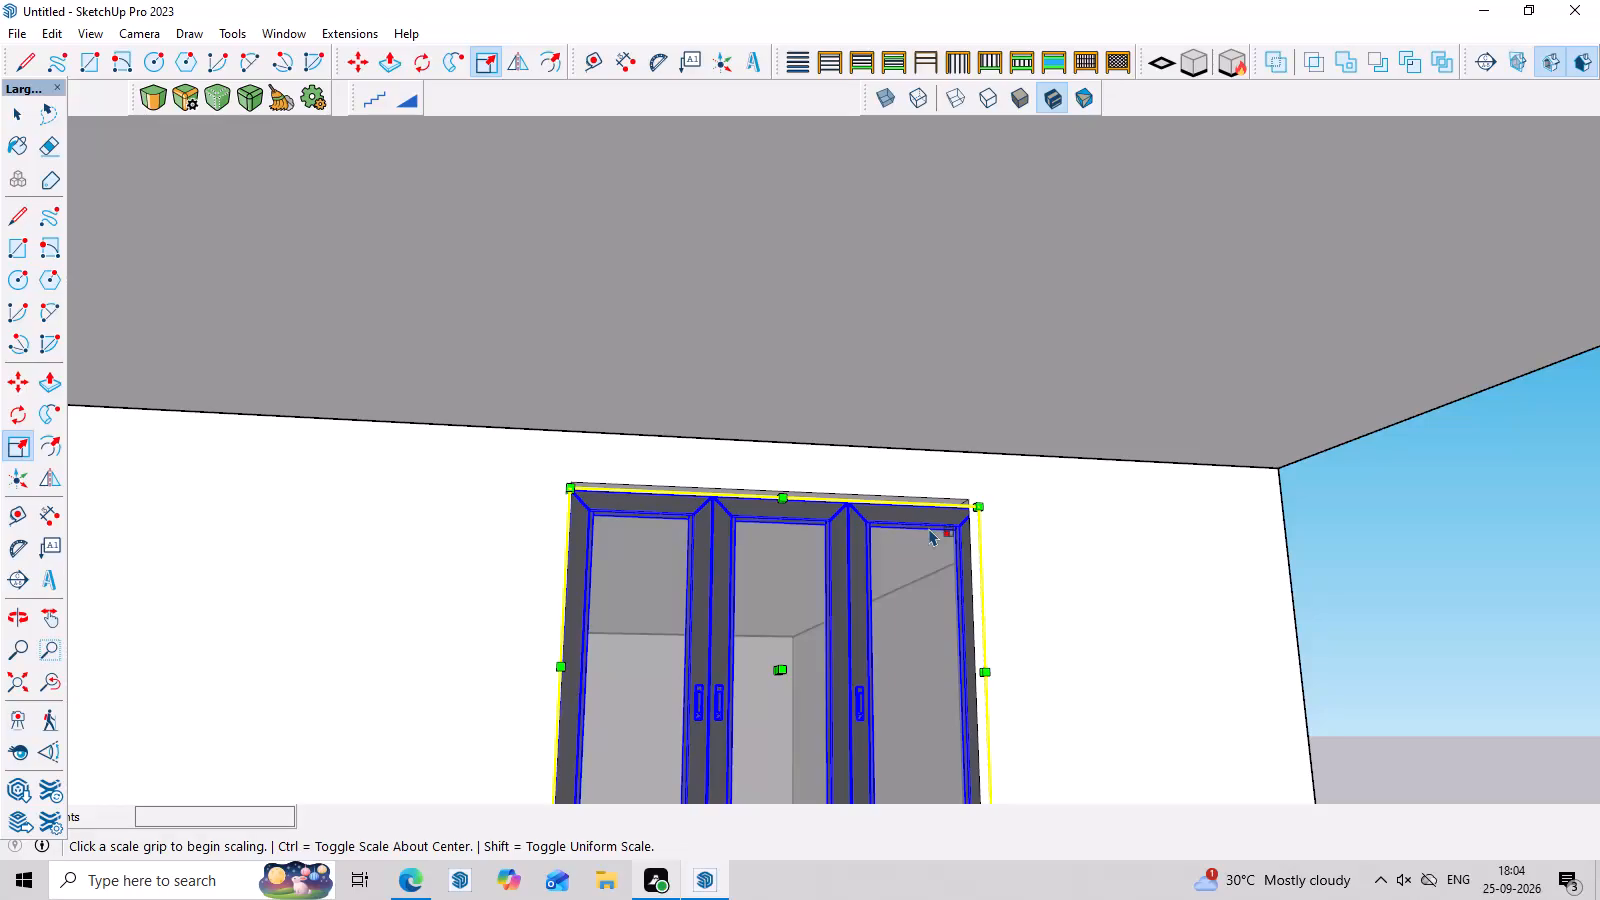
Scale the three-panel window vertically by about 1.03 so its frame meets the top edge of the ground-floor opening.
{"action": "middle_click_drag", "start_coordinate": [823, 478], "coordinate": [826, 567]}
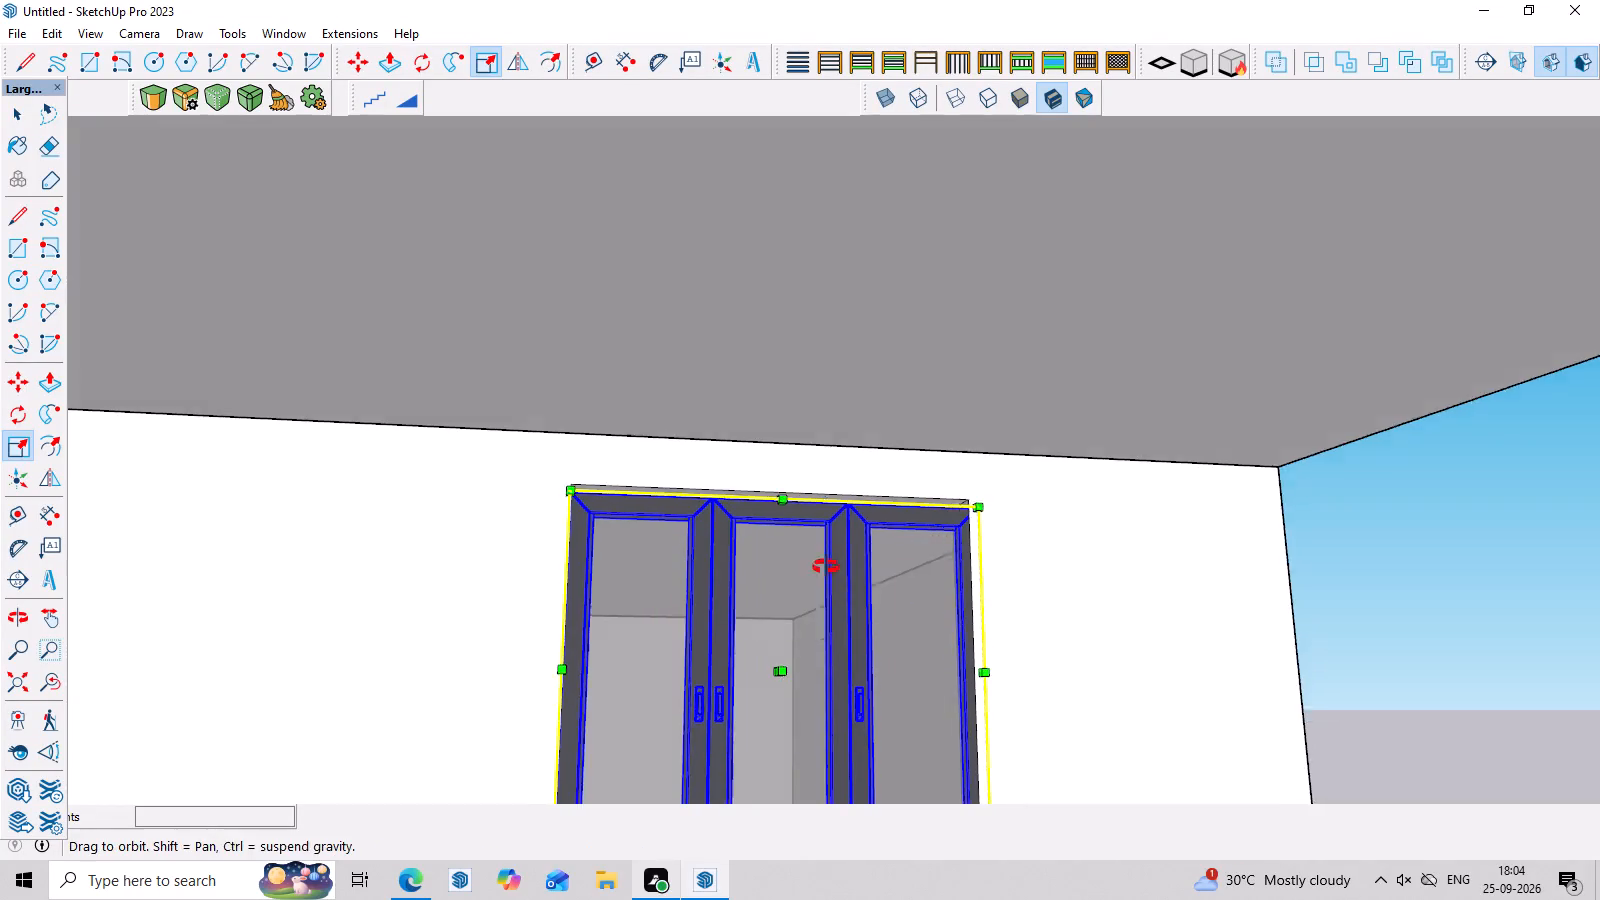
{"action": "middle_click_drag", "start_coordinate": [826, 567], "coordinate": [825, 601]}
{"action": "middle_click_drag", "start_coordinate": [840, 652], "coordinate": [832, 585]}
{"action": "scroll", "coordinate": [795, 506], "scroll_direction": "up", "scroll_amount": 11}
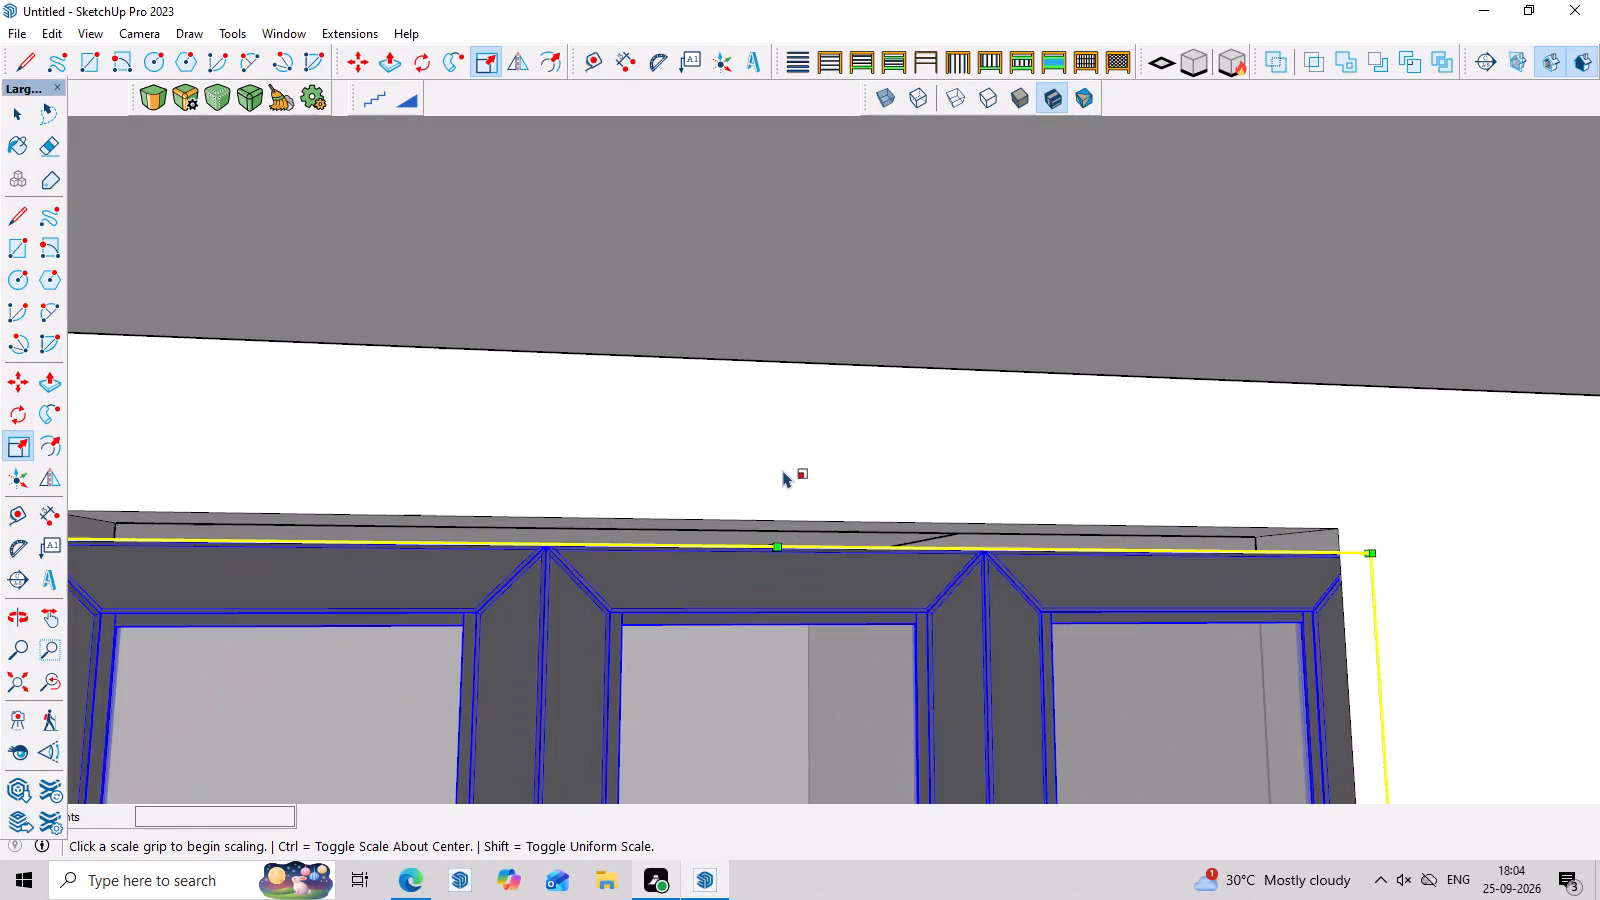
{"action": "middle_click_drag", "start_coordinate": [788, 489], "coordinate": [789, 534]}
{"action": "scroll", "coordinate": [777, 528], "scroll_direction": "up", "scroll_amount": 4}
{"action": "scroll", "coordinate": [781, 538], "scroll_direction": "down", "scroll_amount": 9}
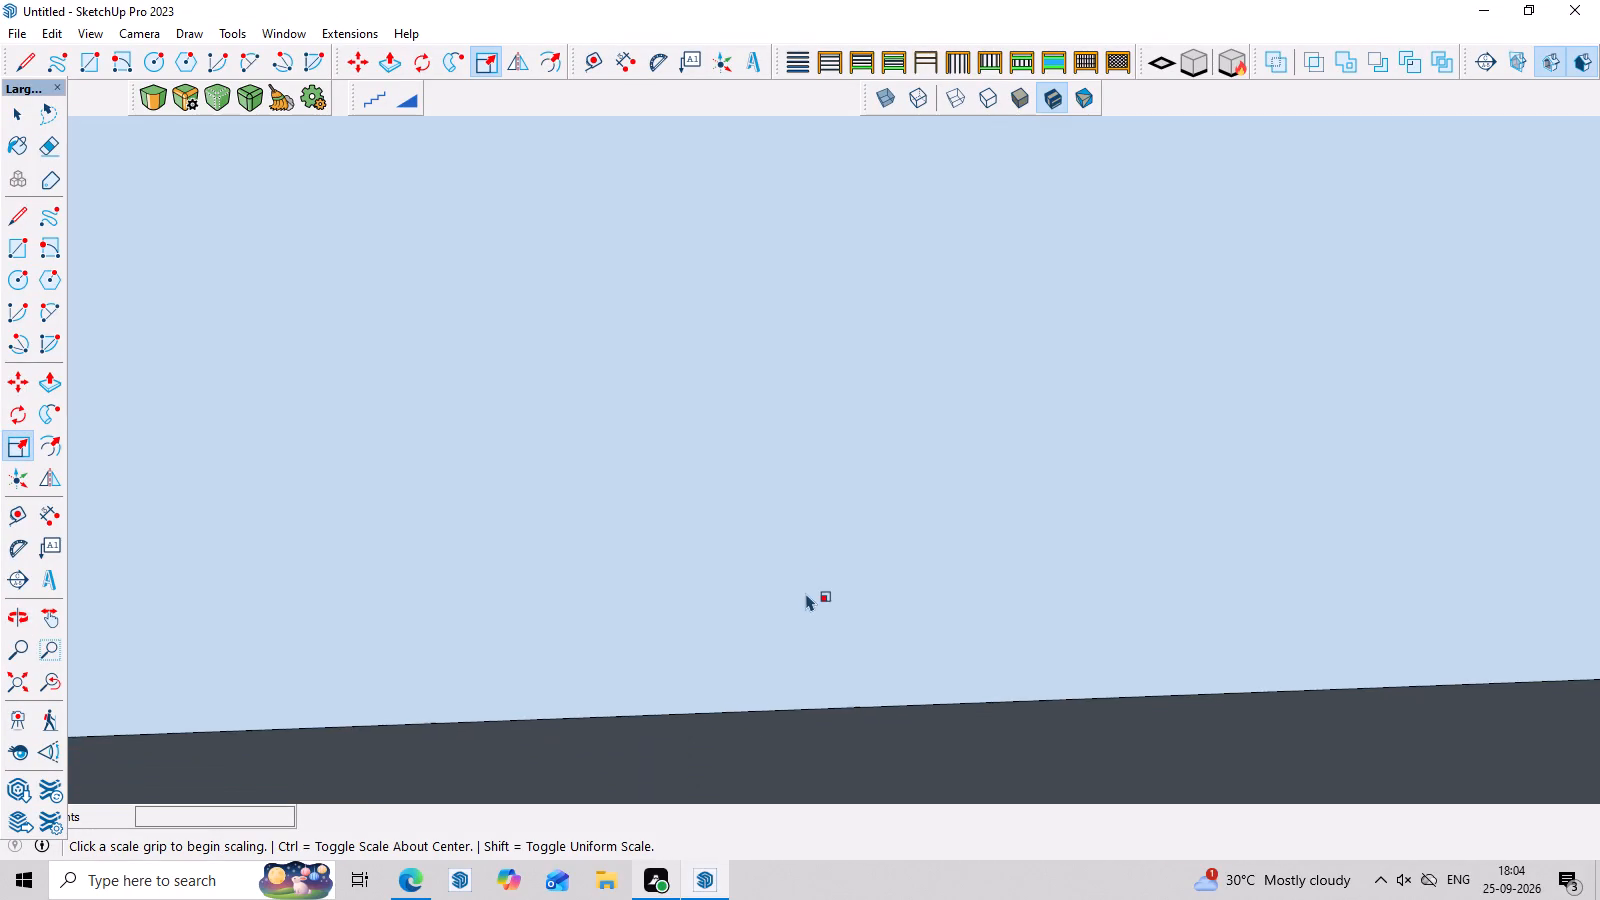
{"action": "scroll", "coordinate": [806, 593], "scroll_direction": "down", "scroll_amount": 18}
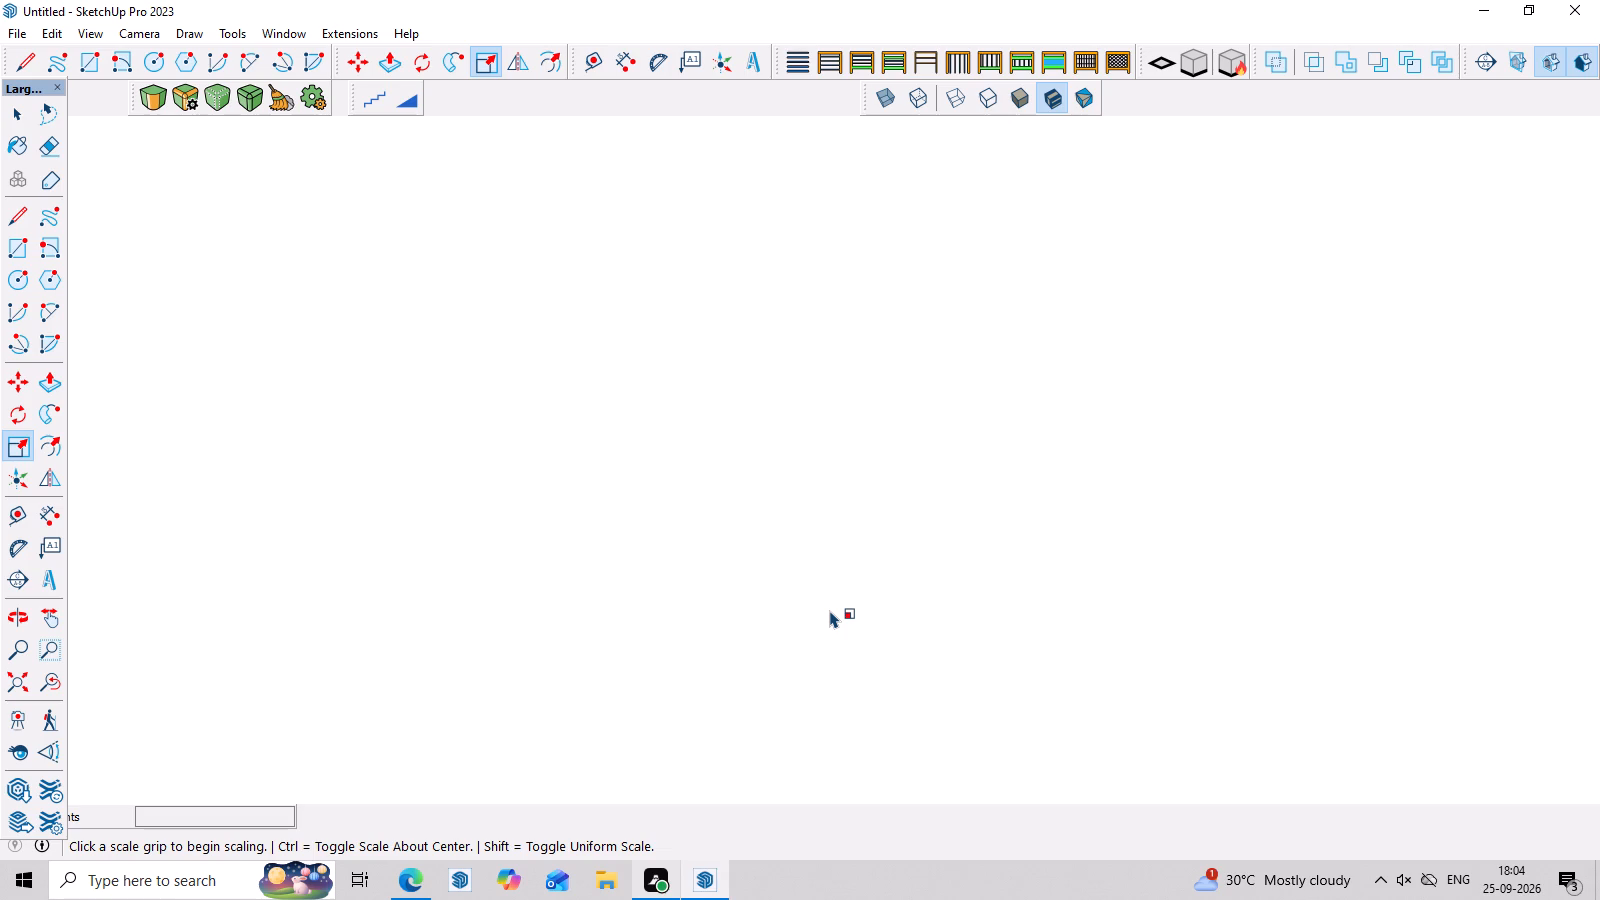
{"action": "scroll", "coordinate": [830, 610], "scroll_direction": "down", "scroll_amount": 16}
{"action": "scroll", "coordinate": [830, 610], "scroll_direction": "down", "scroll_amount": 16}
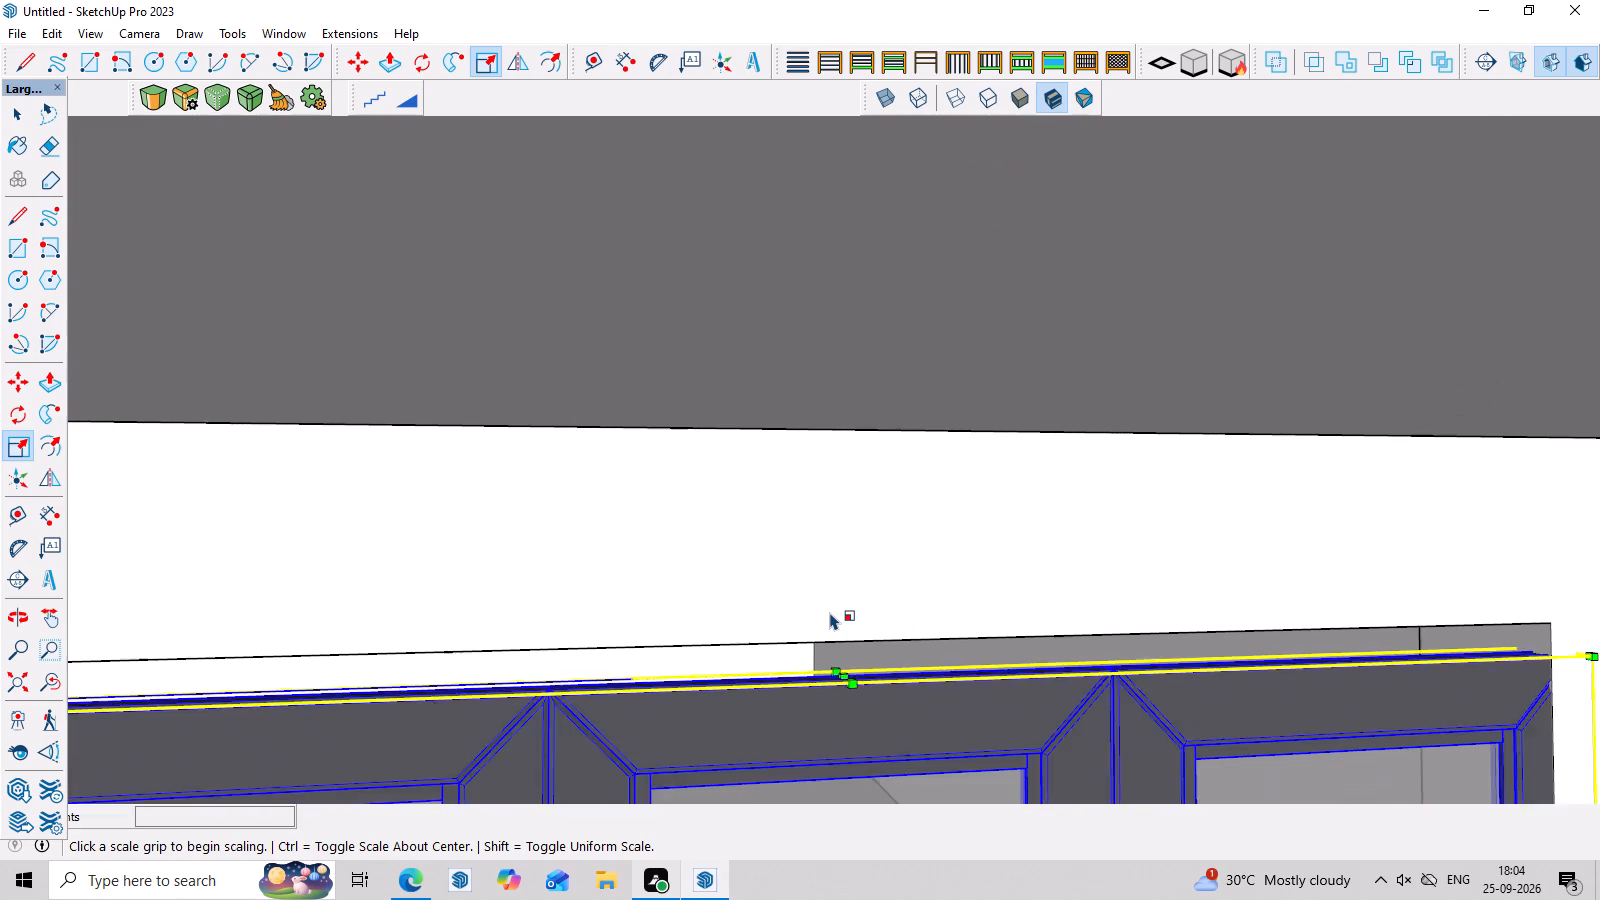
{"action": "scroll", "coordinate": [830, 612], "scroll_direction": "down", "scroll_amount": 18}
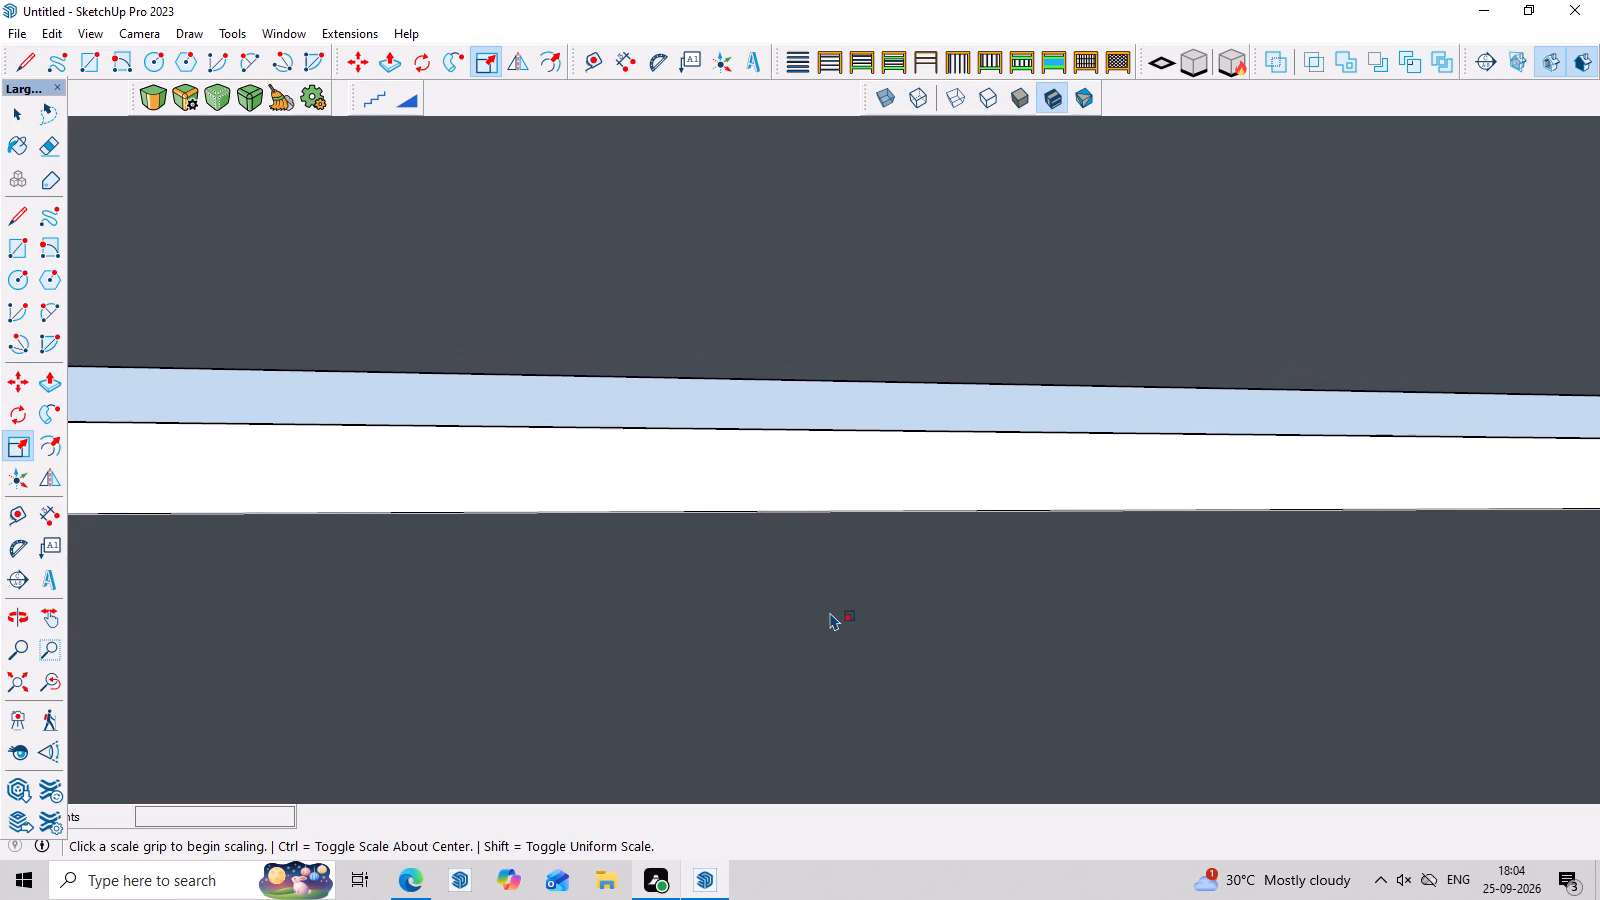
{"action": "scroll", "coordinate": [830, 612], "scroll_direction": "down", "scroll_amount": 17}
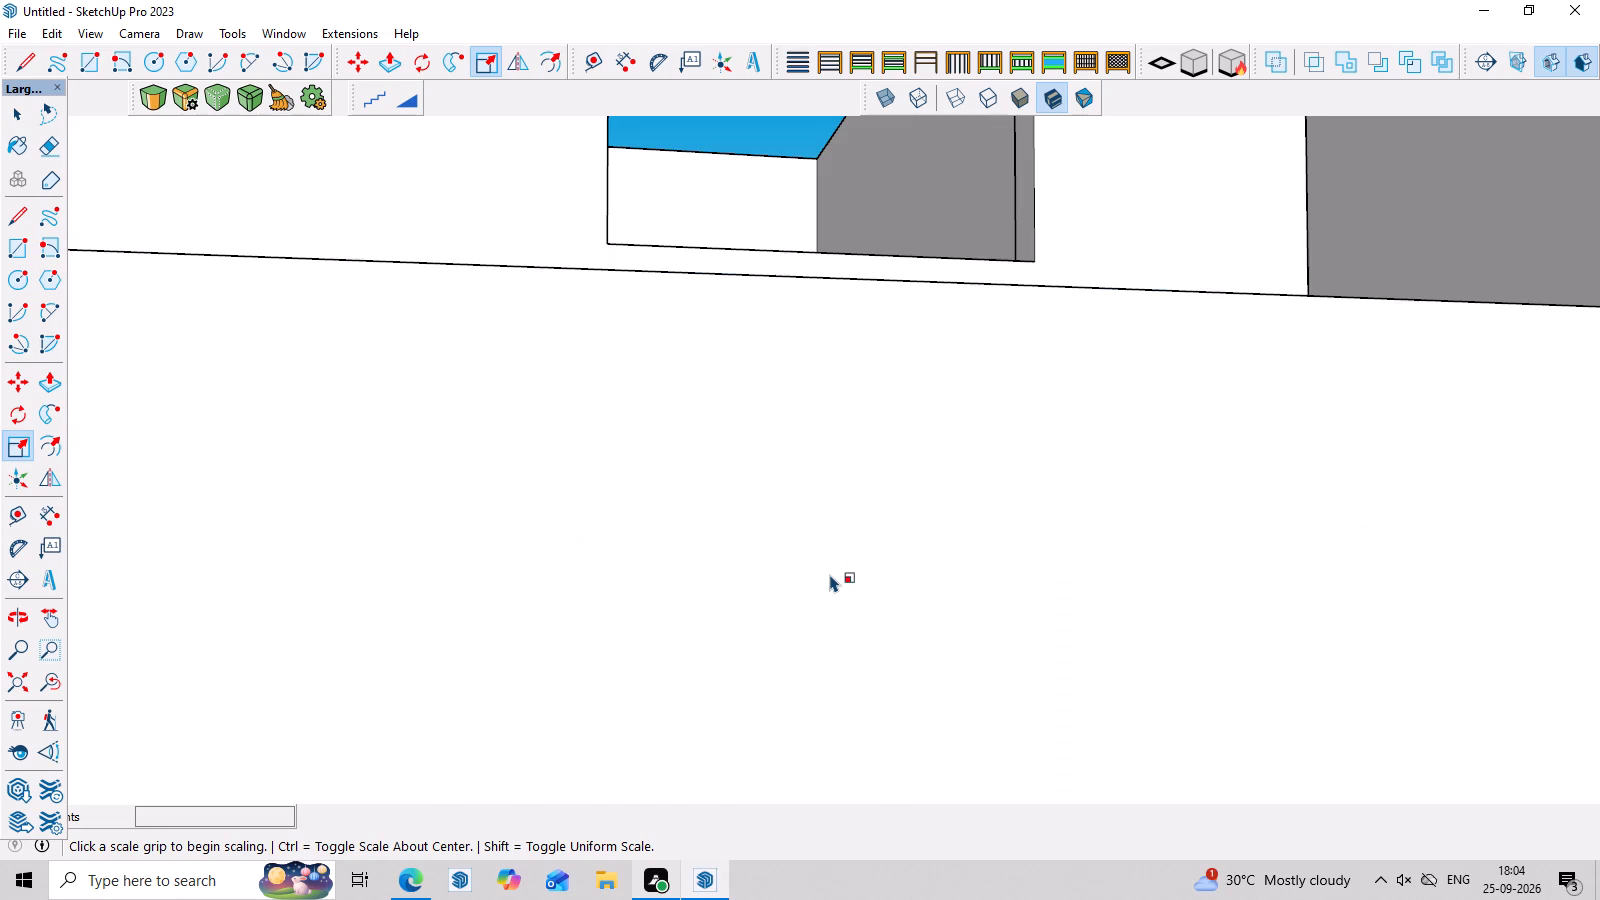
{"action": "scroll", "coordinate": [830, 574], "scroll_direction": "down", "scroll_amount": 8}
{"action": "scroll", "coordinate": [921, 485], "scroll_direction": "down", "scroll_amount": 8}
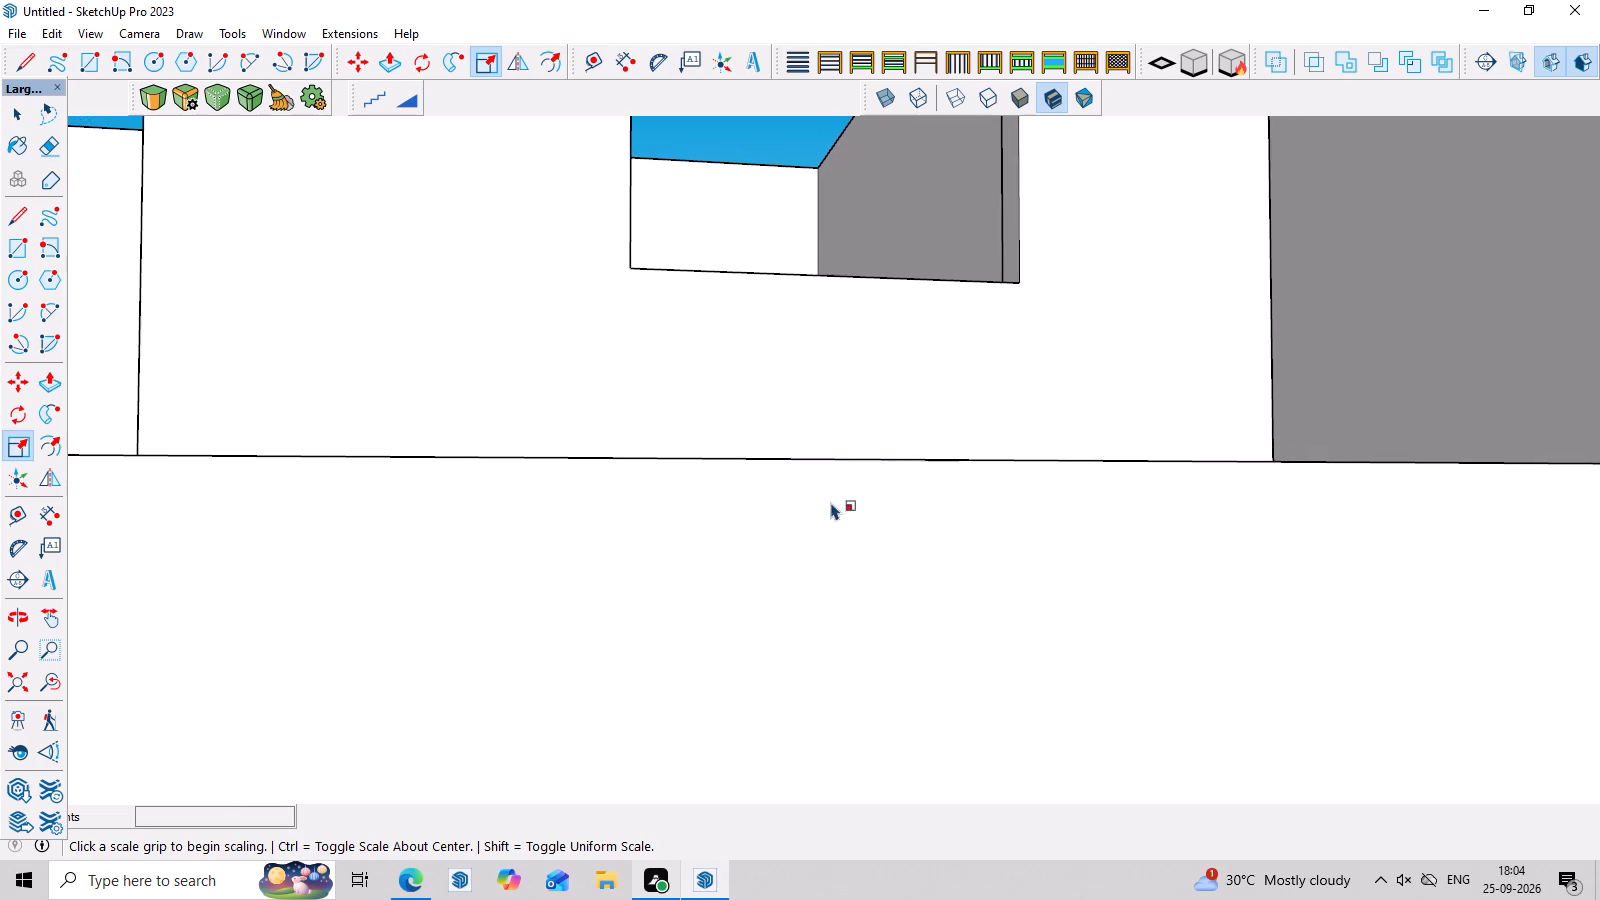
{"action": "scroll", "coordinate": [831, 502], "scroll_direction": "down", "scroll_amount": 14}
{"action": "scroll", "coordinate": [663, 530], "scroll_direction": "down", "scroll_amount": 4}
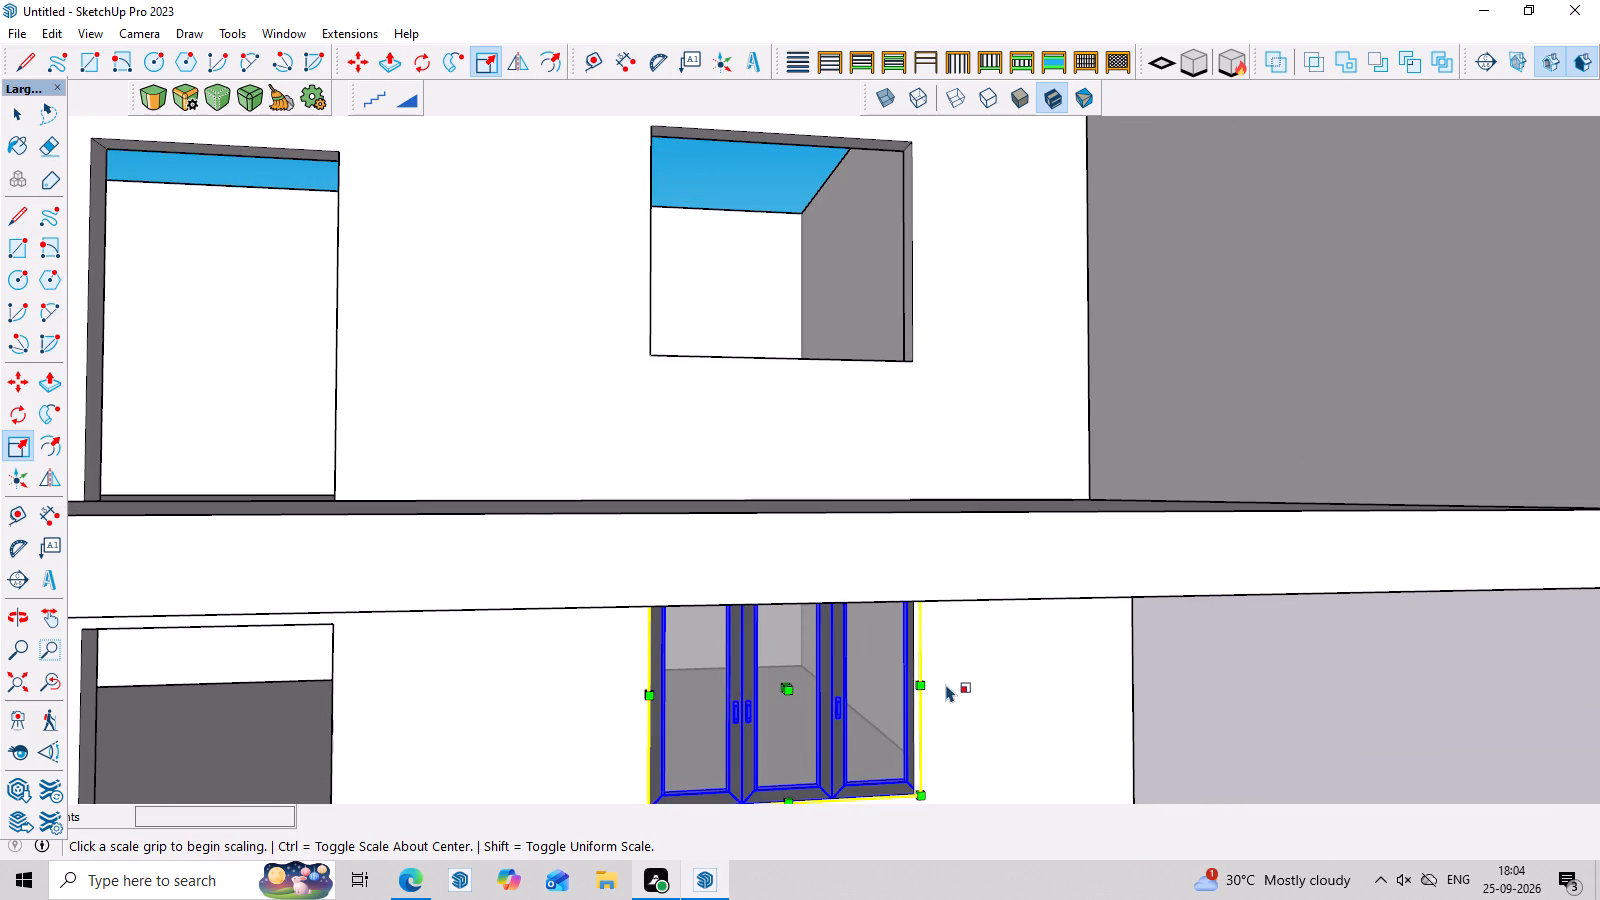
{"action": "middle_click_drag", "start_coordinate": [942, 683], "coordinate": [944, 633]}
{"action": "scroll", "coordinate": [828, 595], "scroll_direction": "up", "scroll_amount": 12}
{"action": "middle_click_drag", "start_coordinate": [768, 542], "coordinate": [776, 558]}
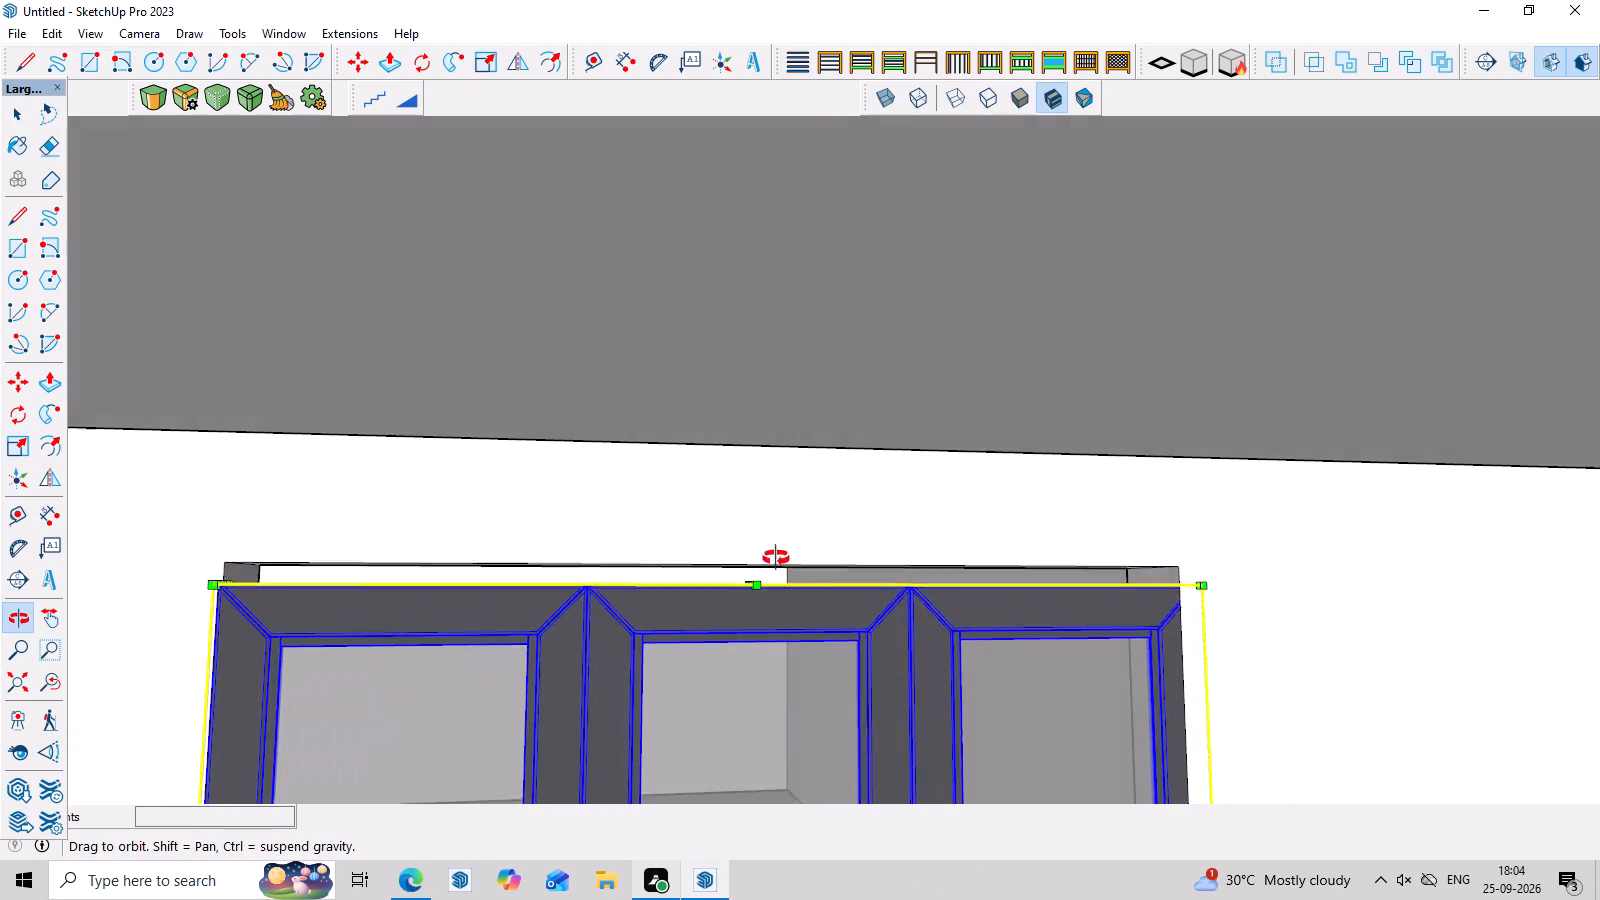
{"action": "middle_click_drag", "start_coordinate": [776, 558], "coordinate": [778, 566]}
{"action": "scroll", "coordinate": [769, 567], "scroll_direction": "up", "scroll_amount": 3}
{"action": "scroll", "coordinate": [772, 578], "scroll_direction": "down", "scroll_amount": 4}
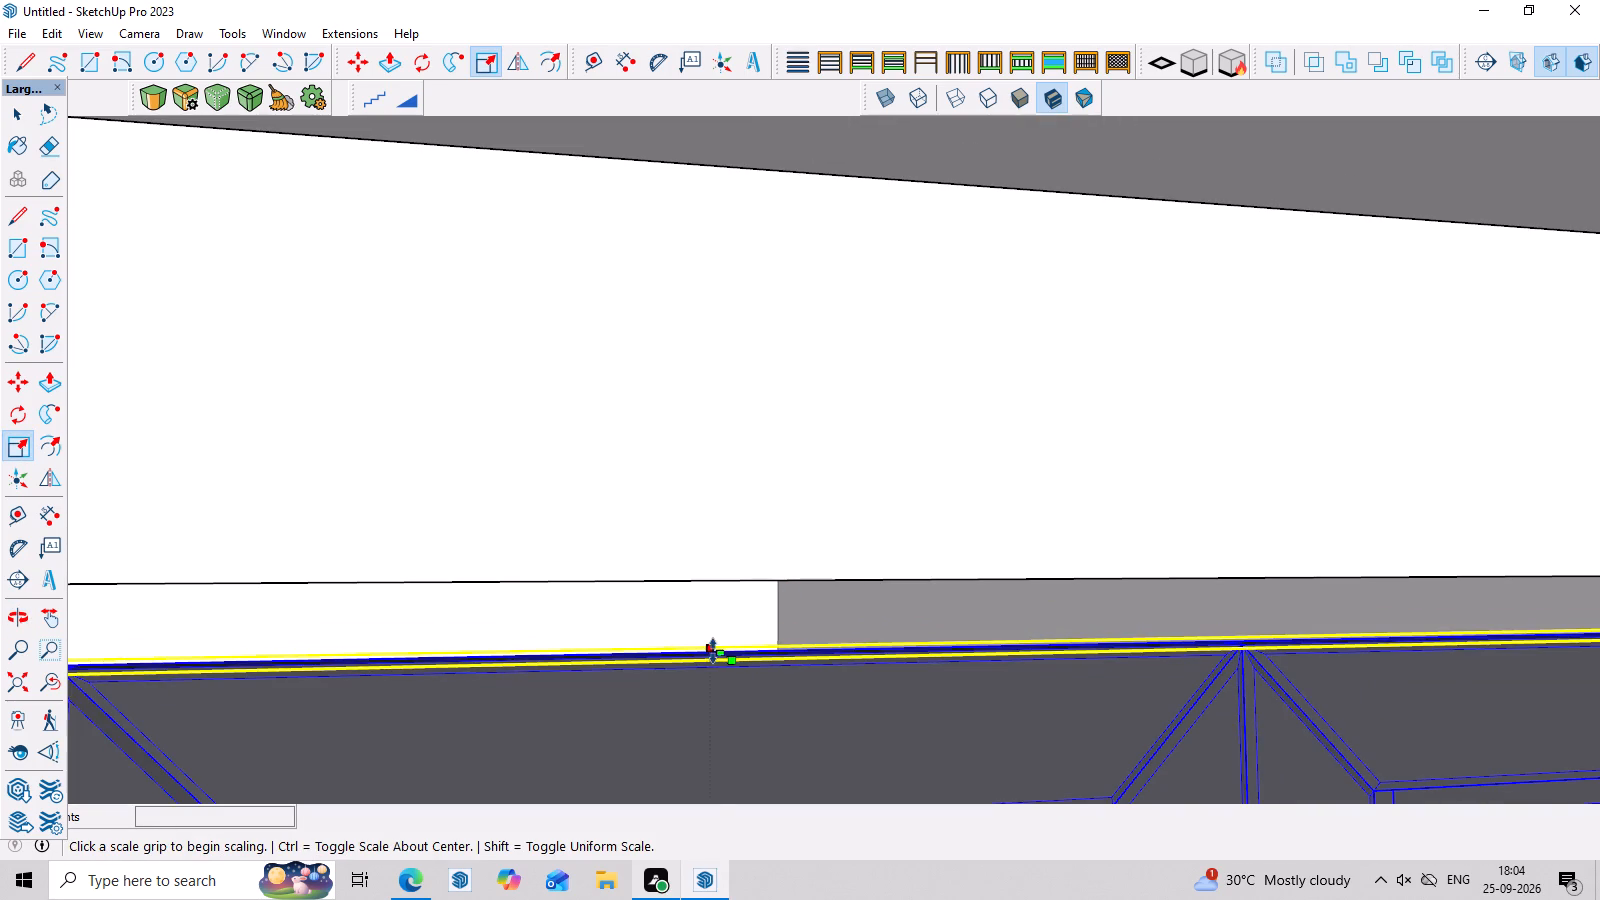
{"action": "left_click", "coordinate": [721, 649]}
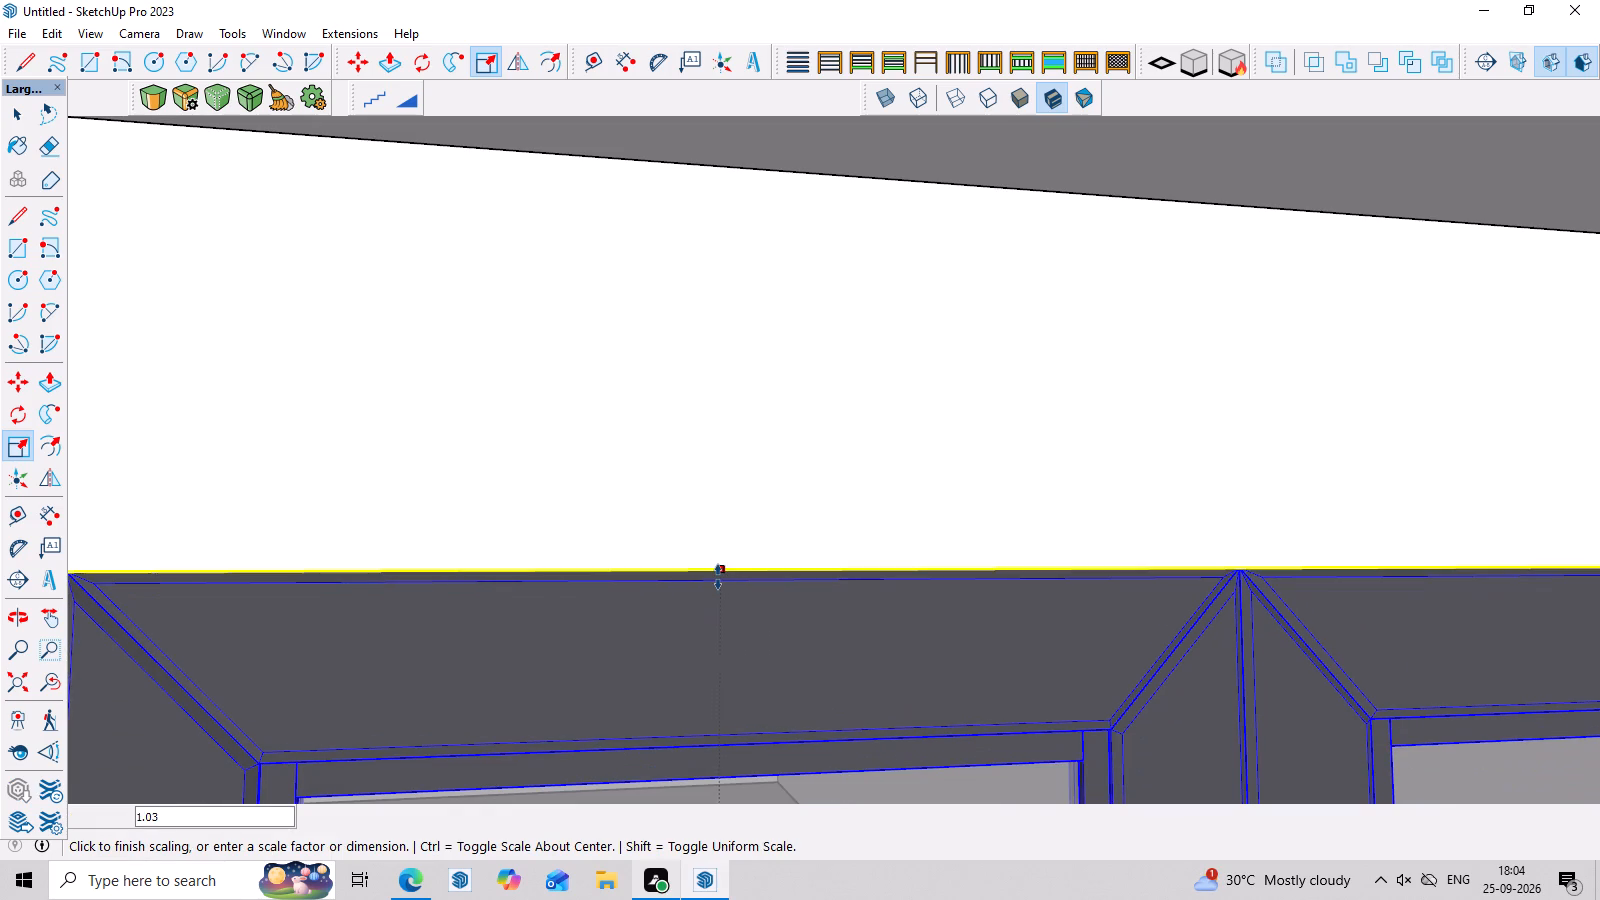
{"action": "left_click", "coordinate": [718, 577]}
{"action": "scroll", "coordinate": [721, 617], "scroll_direction": "down", "scroll_amount": 13}
{"action": "scroll", "coordinate": [1014, 699], "scroll_direction": "down", "scroll_amount": 7}
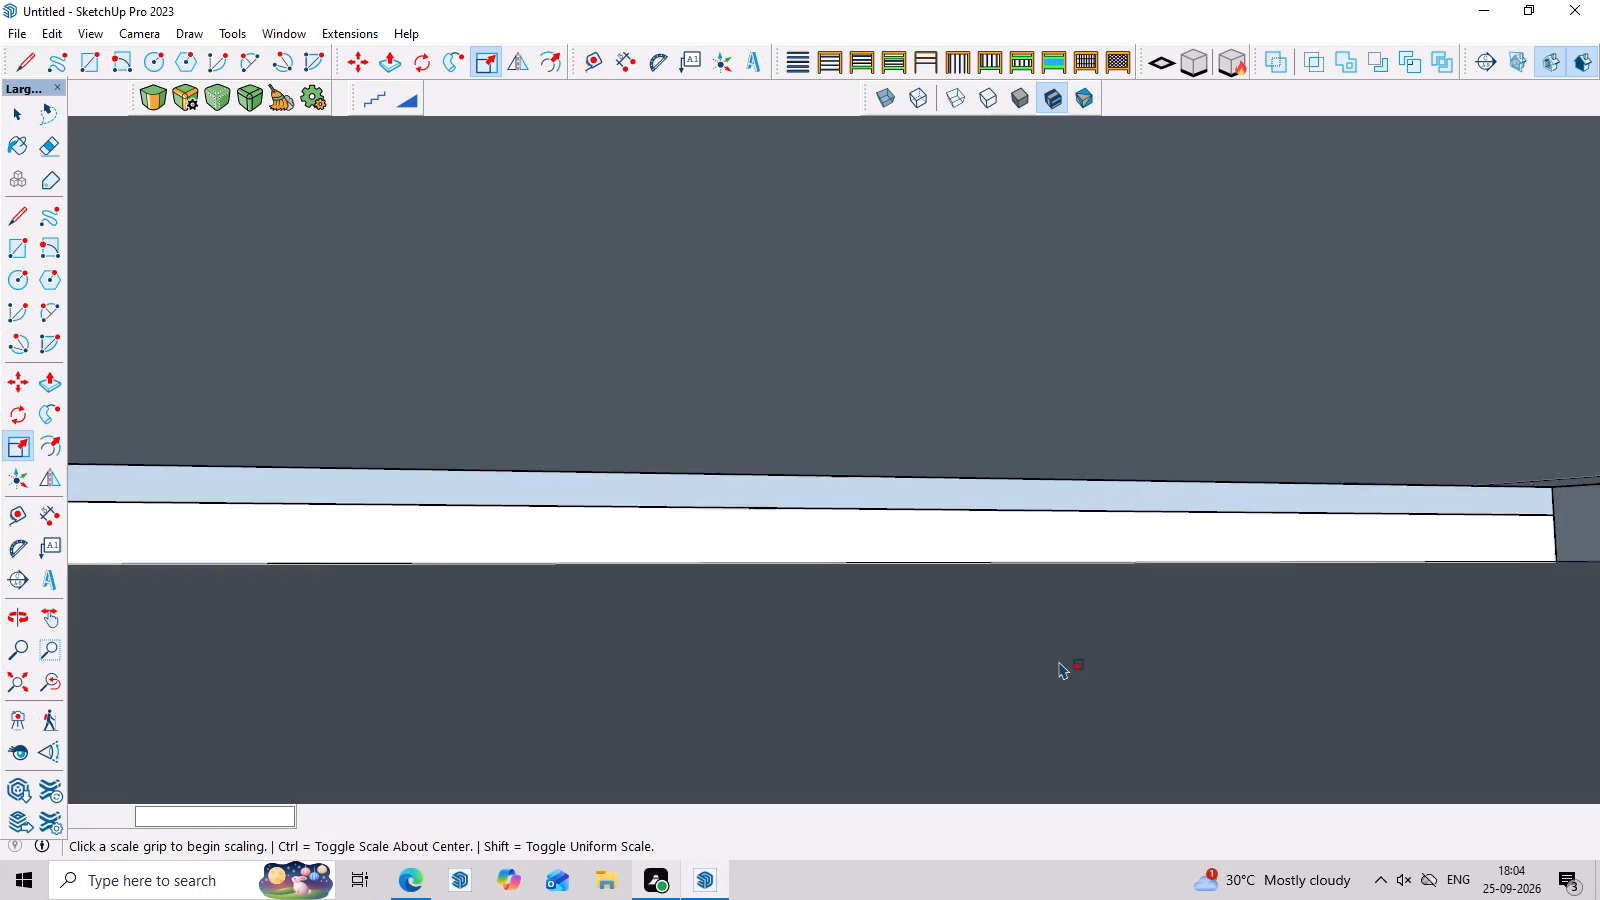
{"action": "scroll", "coordinate": [1059, 661], "scroll_direction": "down", "scroll_amount": 20}
{"action": "scroll", "coordinate": [806, 647], "scroll_direction": "down", "scroll_amount": 4}
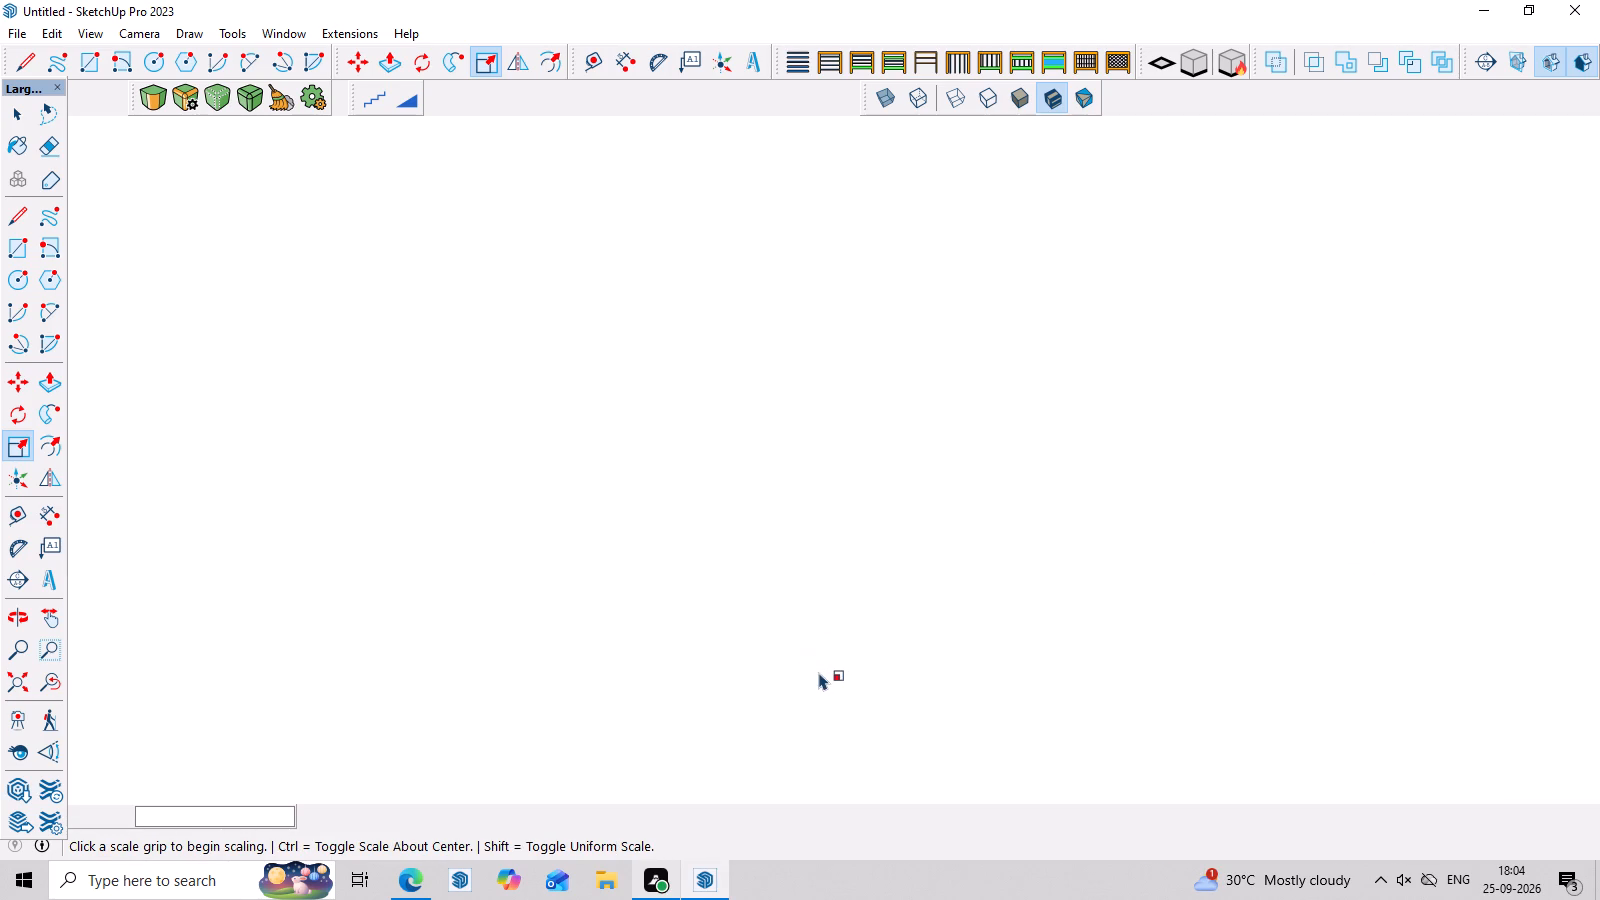
{"action": "scroll", "coordinate": [819, 672], "scroll_direction": "down", "scroll_amount": 4}
{"action": "double_click", "coordinate": [15, 686]}
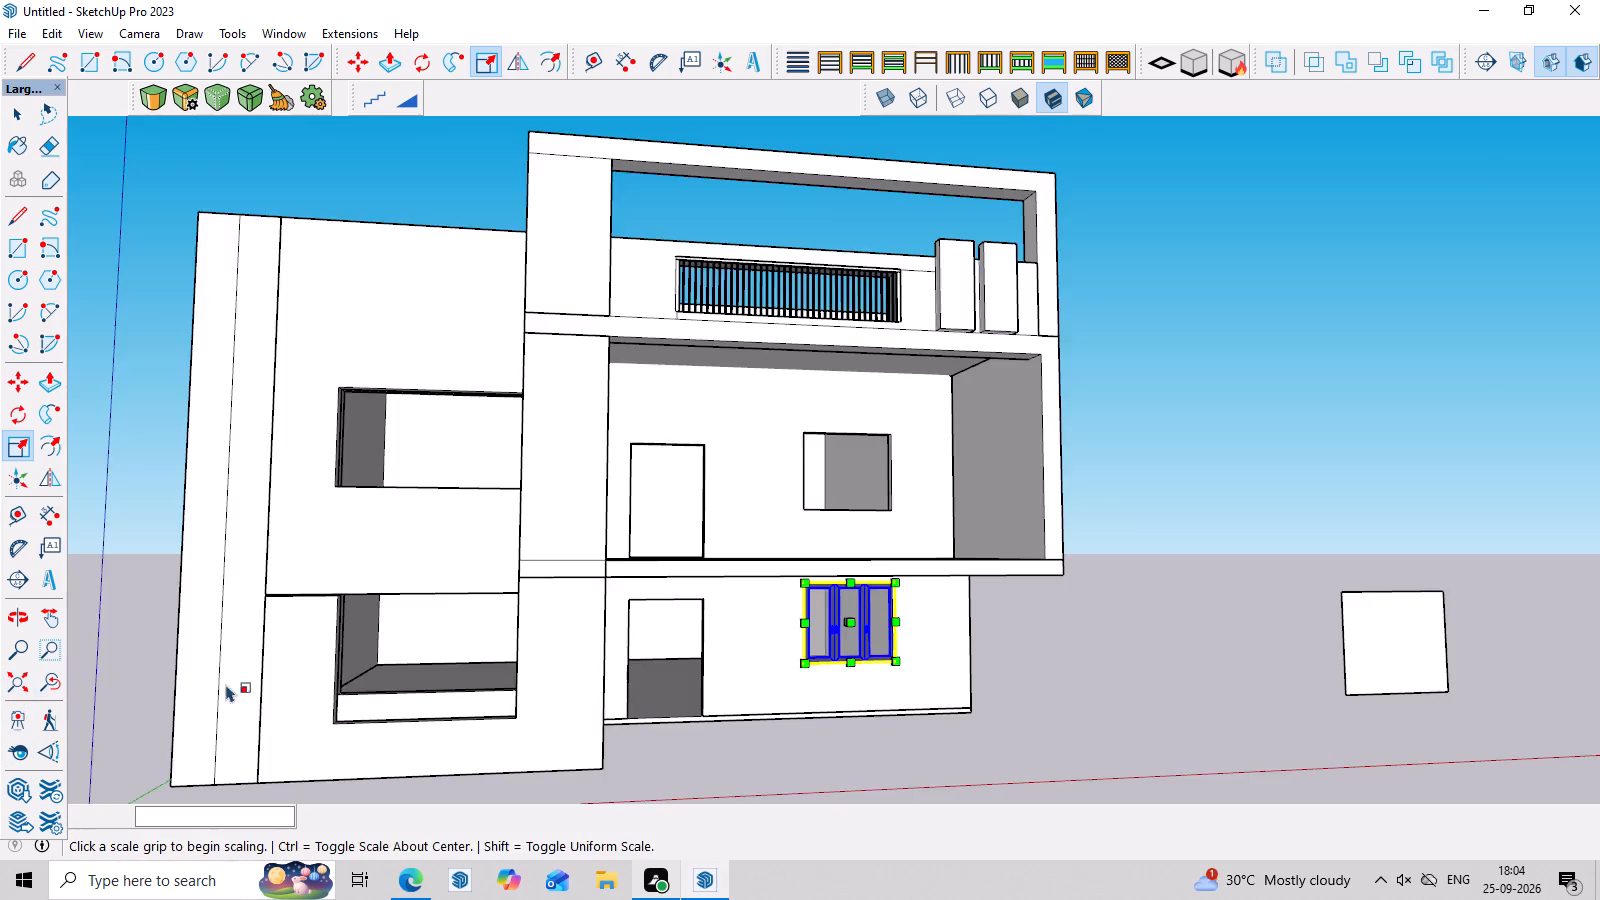
{"action": "scroll", "coordinate": [399, 697], "scroll_direction": "down", "scroll_amount": 4}
{"action": "middle_click_drag", "start_coordinate": [865, 685], "coordinate": [809, 696]}
{"action": "scroll", "coordinate": [907, 659], "scroll_direction": "up", "scroll_amount": 5}
{"action": "middle_click_drag", "start_coordinate": [918, 678], "coordinate": [926, 625]}
{"action": "key", "text": "space"}
{"action": "left_click", "coordinate": [950, 624]}
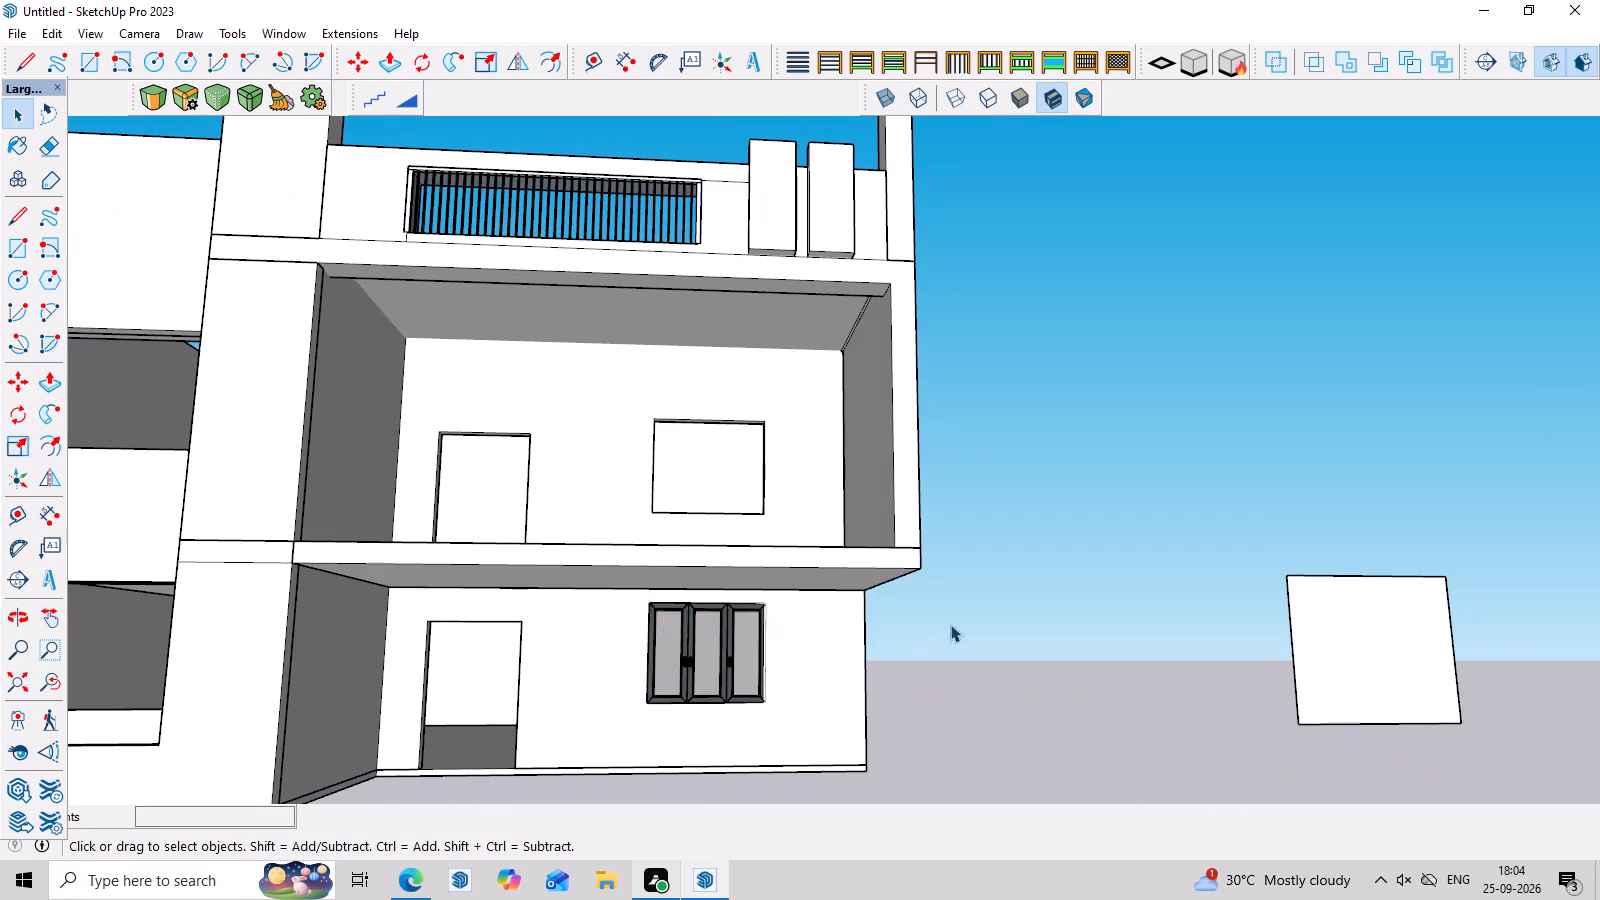
Scale the three-panel window down uniformly from its lower outer corner to pull its overlapping side back to the opening's side edge.
{"action": "scroll", "coordinate": [961, 660], "scroll_direction": "down", "scroll_amount": 3}
{"action": "middle_click_drag", "start_coordinate": [971, 680], "coordinate": [821, 719]}
{"action": "scroll", "coordinate": [818, 686], "scroll_direction": "up", "scroll_amount": 7}
{"action": "middle_click_drag", "start_coordinate": [974, 710], "coordinate": [1146, 733]}
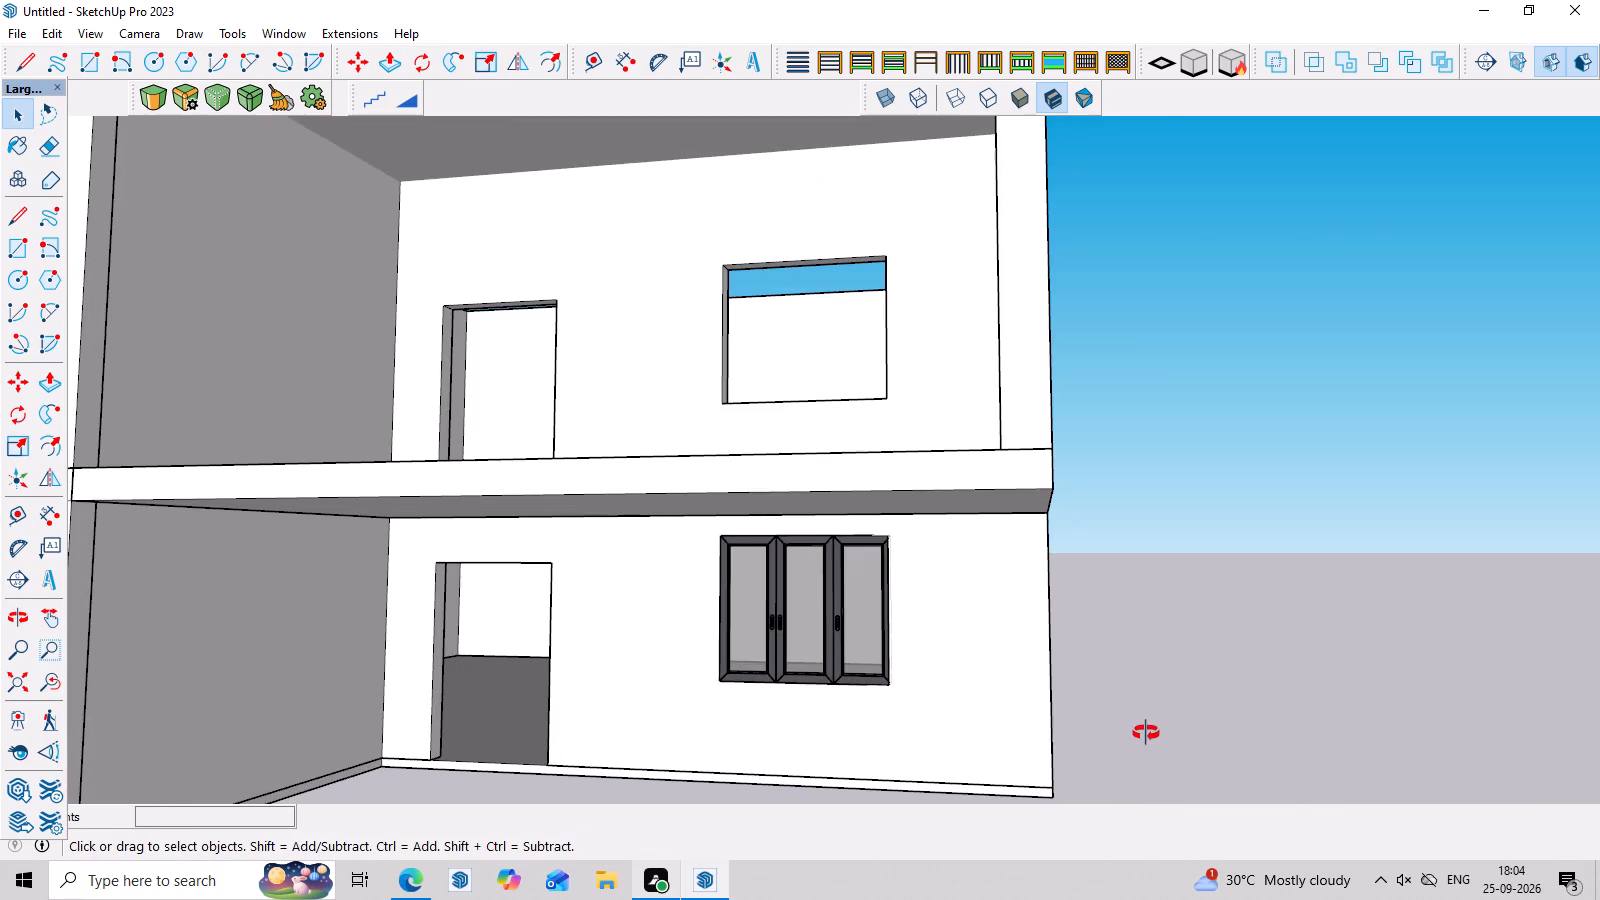
{"action": "middle_click_drag", "start_coordinate": [1146, 733], "coordinate": [1148, 733]}
{"action": "middle_click_drag", "start_coordinate": [1027, 690], "coordinate": [1187, 714]}
{"action": "scroll", "coordinate": [952, 654], "scroll_direction": "up", "scroll_amount": 12}
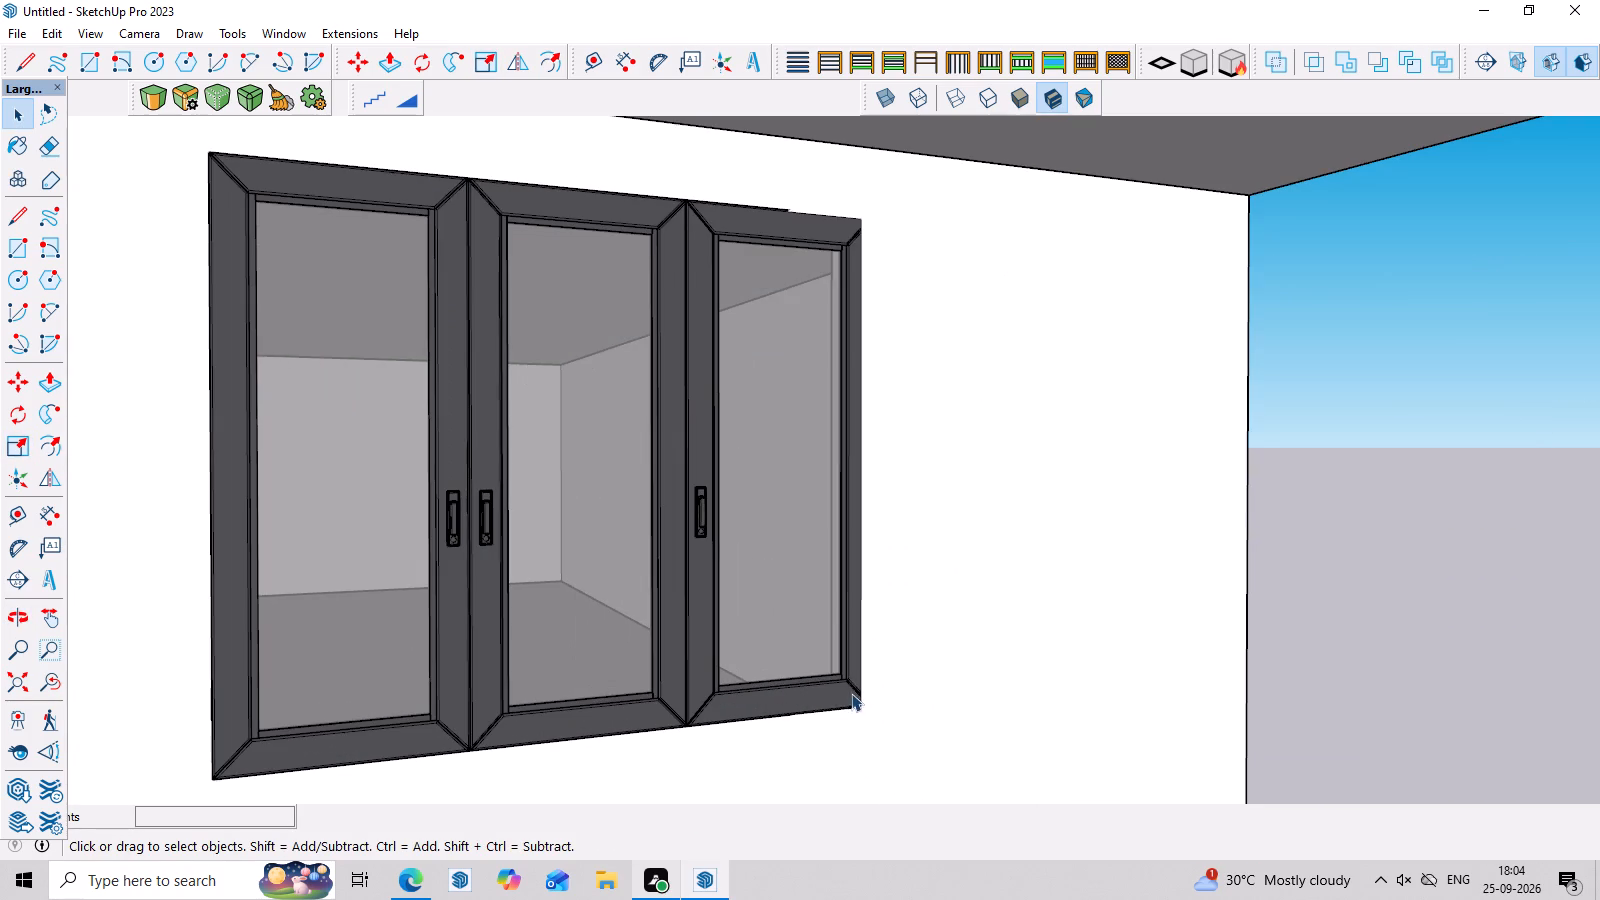
{"action": "middle_click_drag", "start_coordinate": [854, 700], "coordinate": [810, 709]}
{"action": "left_click", "coordinate": [849, 691]}
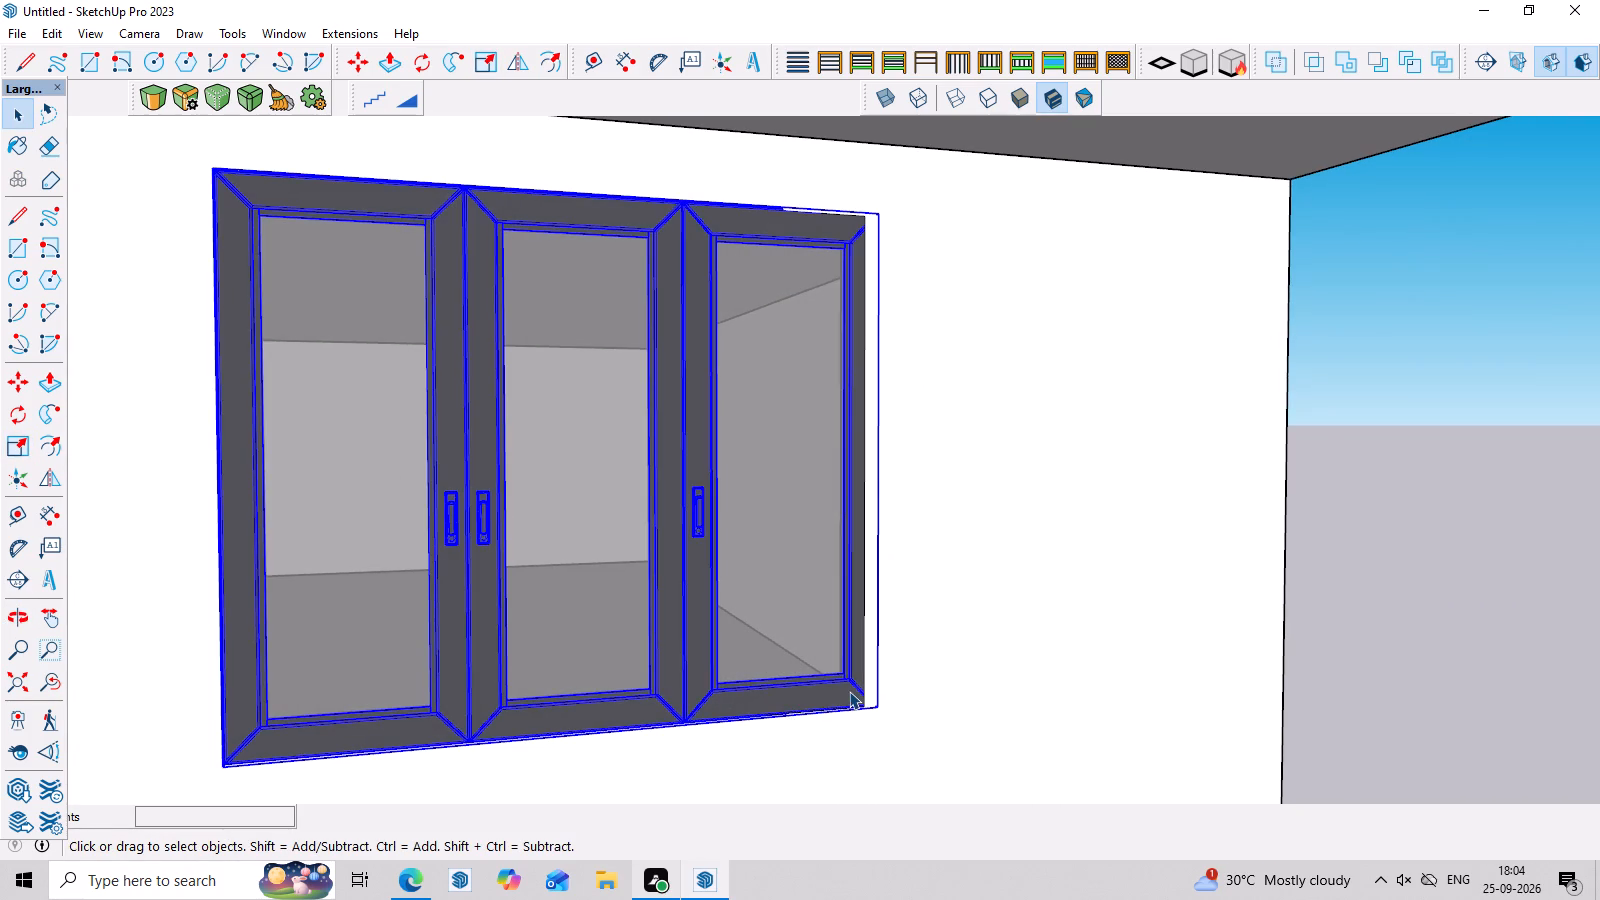
{"action": "key", "text": "s"}
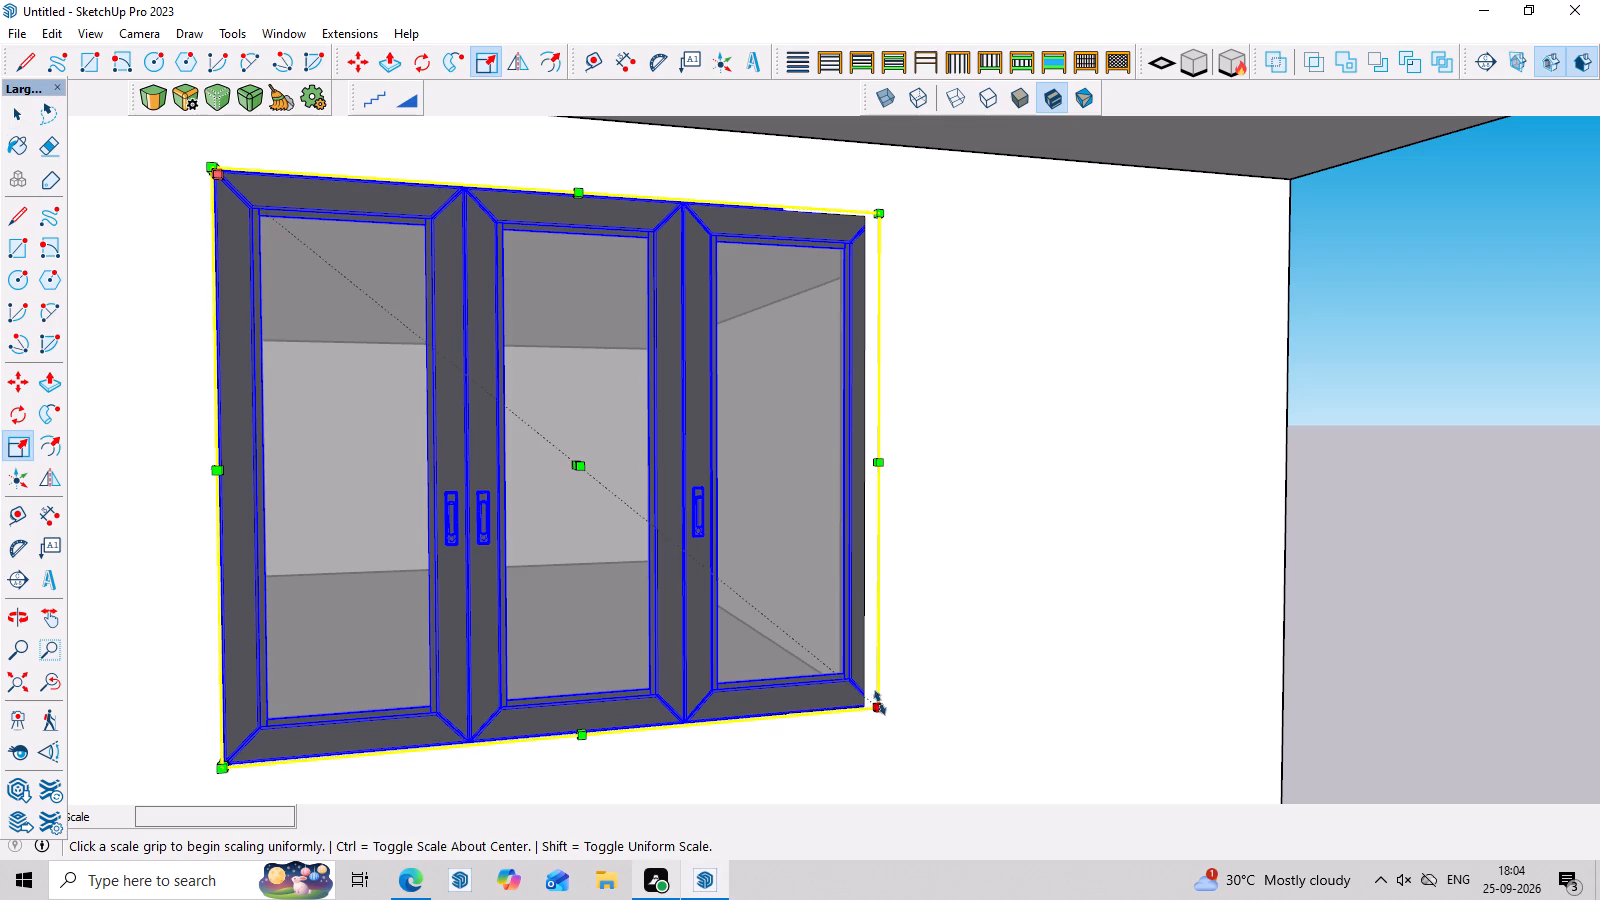
{"action": "left_click_drag", "start_coordinate": [880, 703], "coordinate": [857, 706]}
{"action": "left_click", "coordinate": [857, 706]}
Stretch the three-panel window downward from its bottom edge to close the gap at the opening's sill.
{"action": "scroll", "coordinate": [865, 689], "scroll_direction": "up", "scroll_amount": 3}
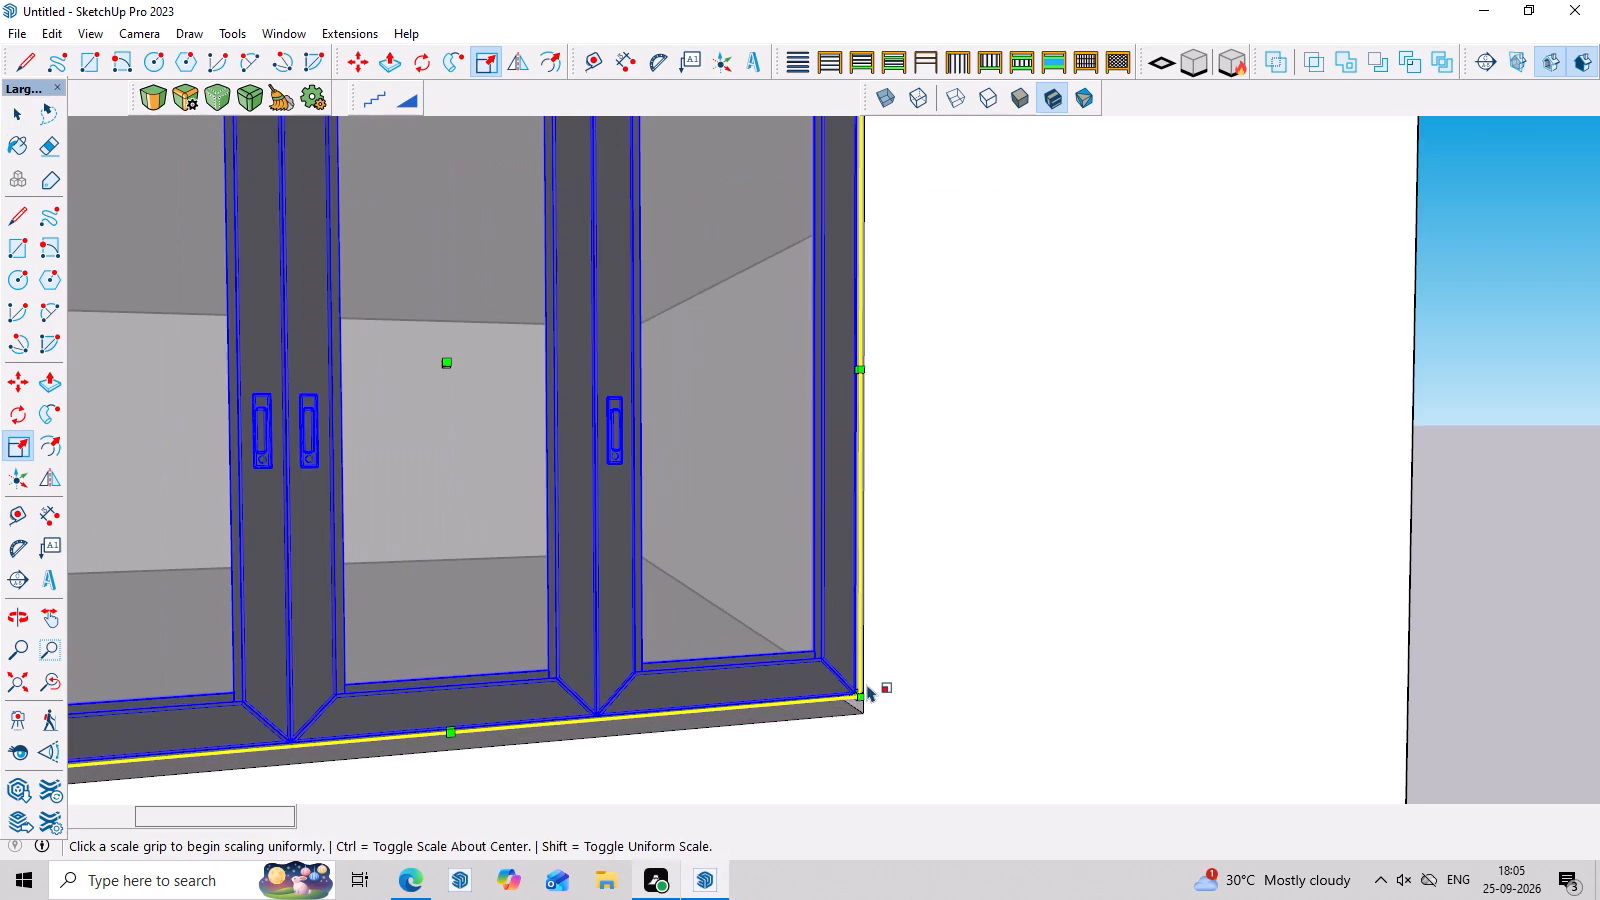
{"action": "left_click_drag", "start_coordinate": [861, 694], "coordinate": [846, 712]}
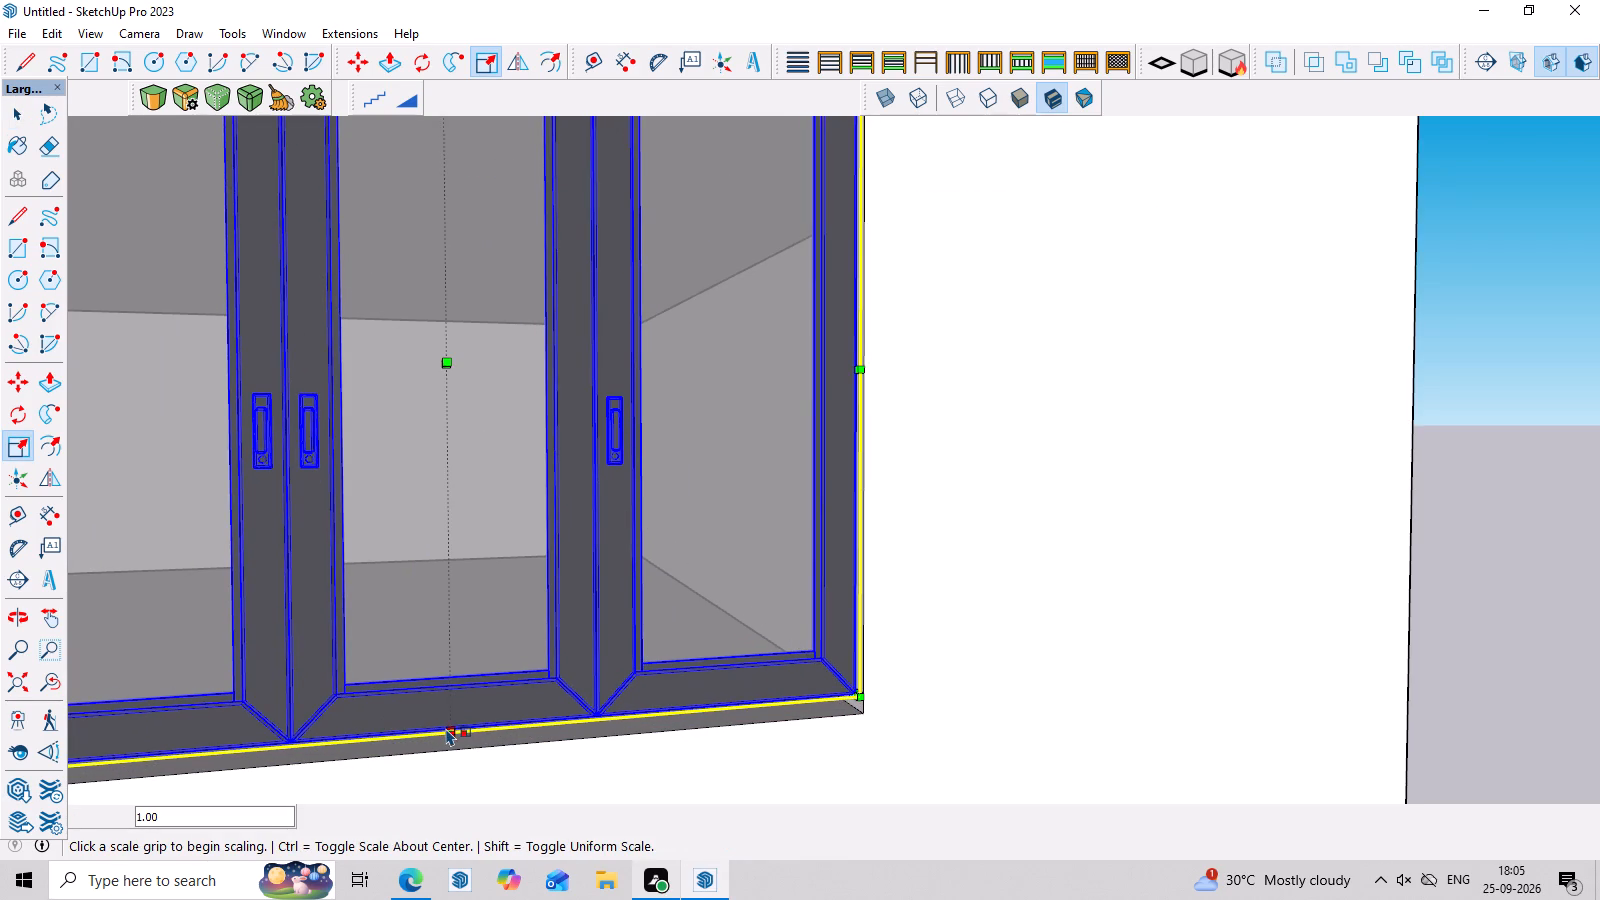
{"action": "left_click_drag", "start_coordinate": [446, 728], "coordinate": [450, 748]}
Scale the three-panel window up uniformly by about 1.01 from its lower outer corner to fill the opening's remaining side gap.
{"action": "scroll", "coordinate": [867, 737], "scroll_direction": "down", "scroll_amount": 3}
{"action": "scroll", "coordinate": [861, 720], "scroll_direction": "up", "scroll_amount": 4}
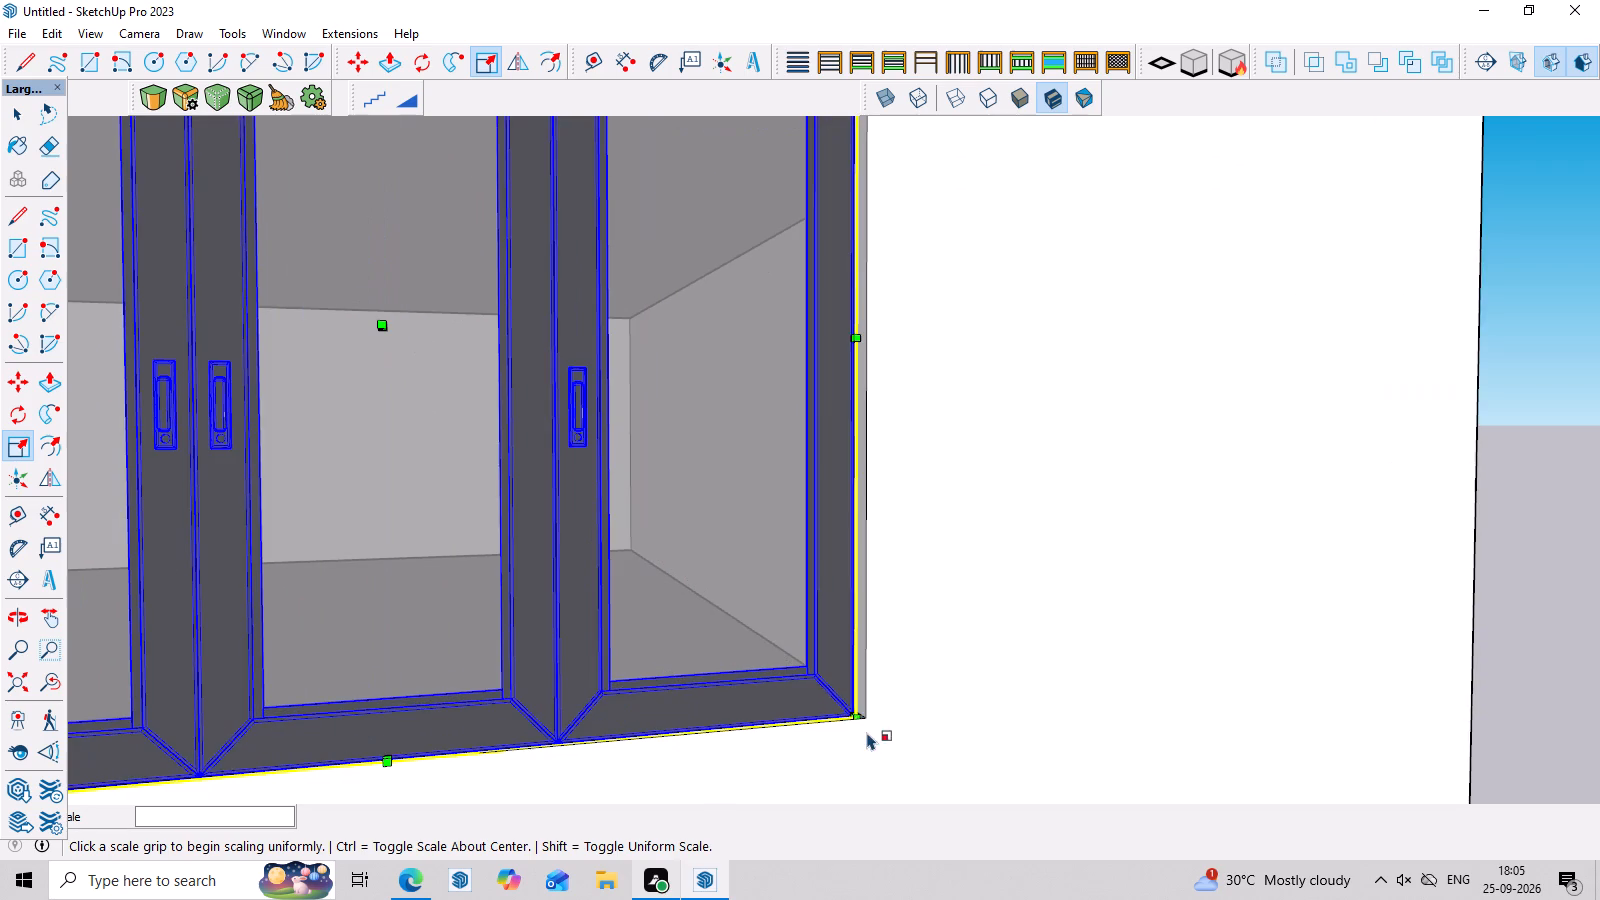
{"action": "left_click", "coordinate": [860, 717]}
{"action": "scroll", "coordinate": [872, 714], "scroll_direction": "down", "scroll_amount": 8}
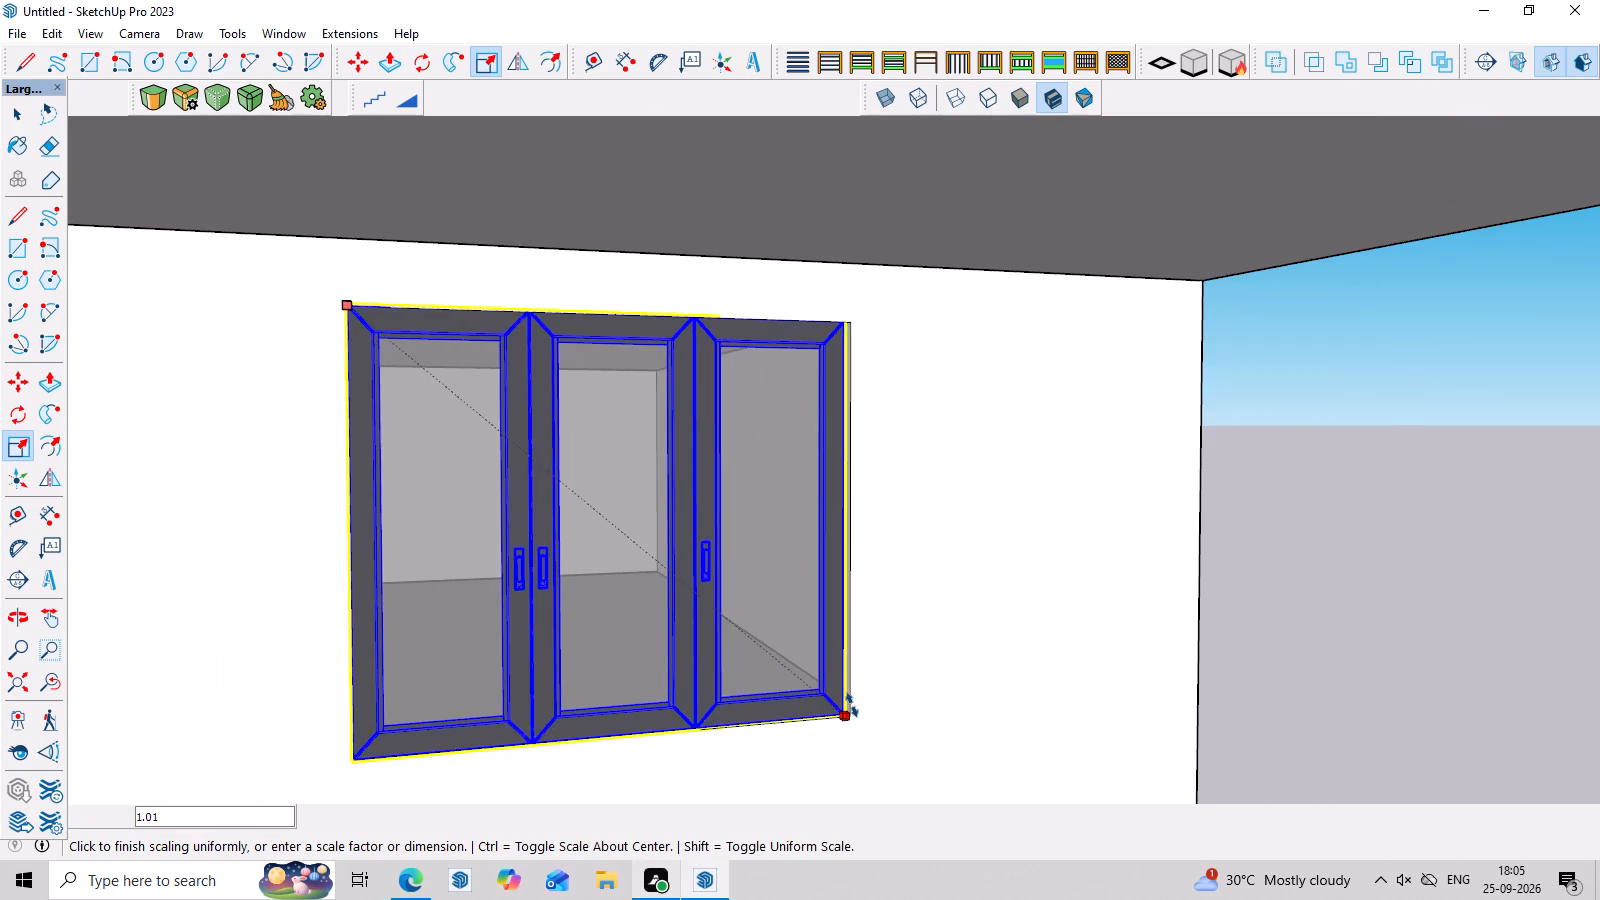
{"action": "left_click", "coordinate": [854, 709]}
{"action": "key", "text": "space"}
{"action": "left_click", "coordinate": [1248, 585]}
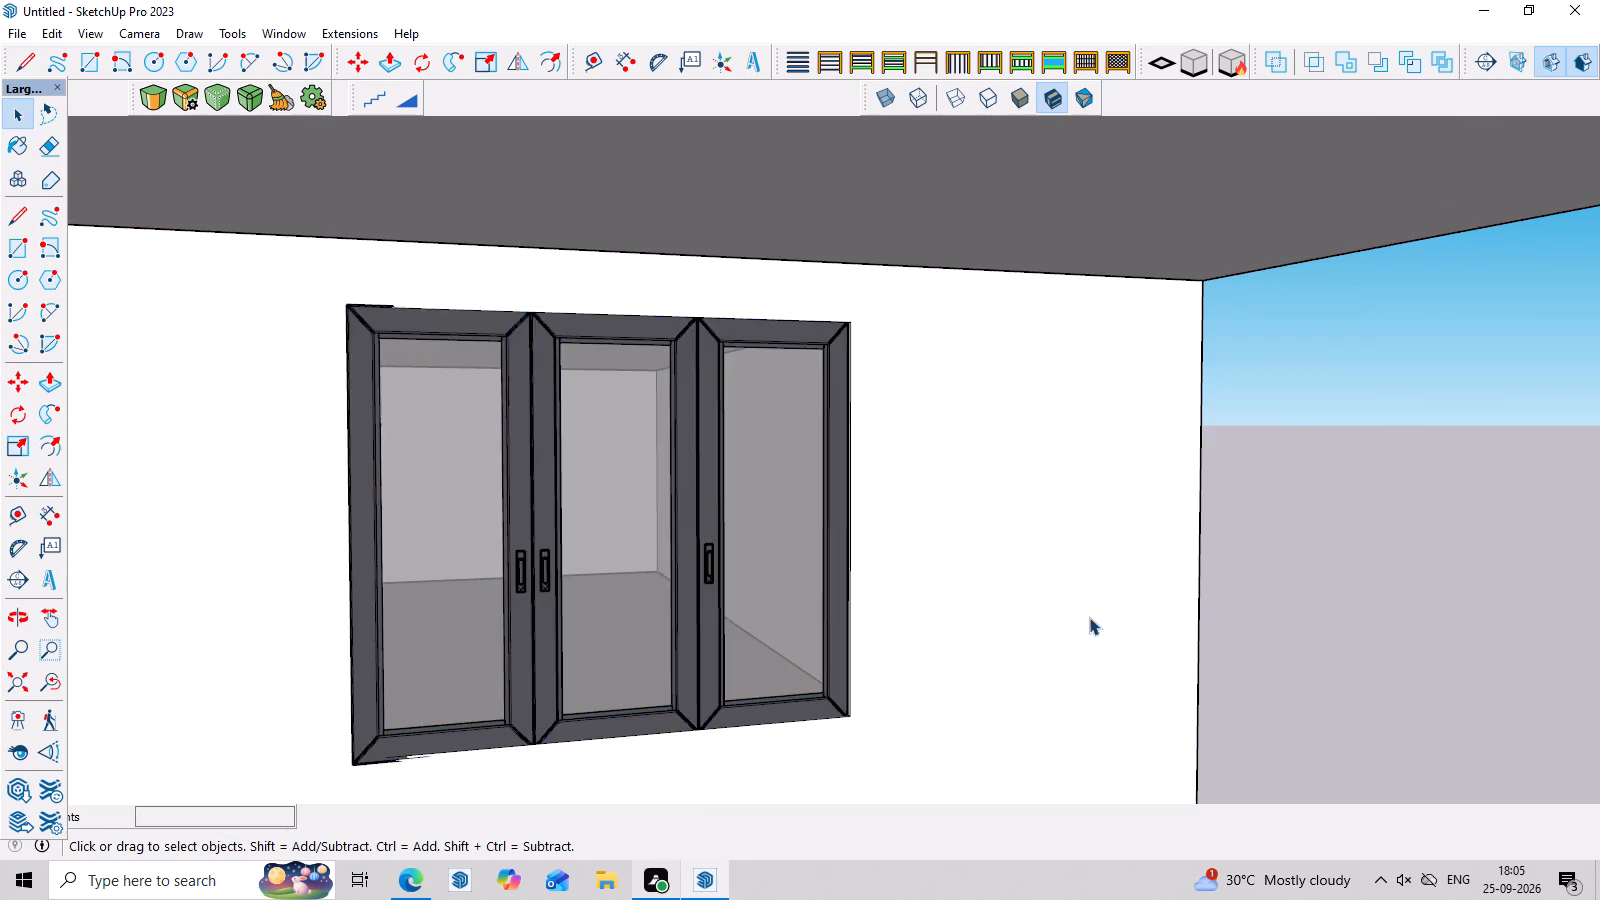
Delete the loose flat rectangular panel standing beside the house.
{"action": "scroll", "coordinate": [1028, 623], "scroll_direction": "down", "scroll_amount": 8}
{"action": "middle_click_drag", "start_coordinate": [719, 589], "coordinate": [614, 585]}
{"action": "scroll", "coordinate": [620, 583], "scroll_direction": "up", "scroll_amount": 3}
{"action": "scroll", "coordinate": [620, 583], "scroll_direction": "down", "scroll_amount": 3}
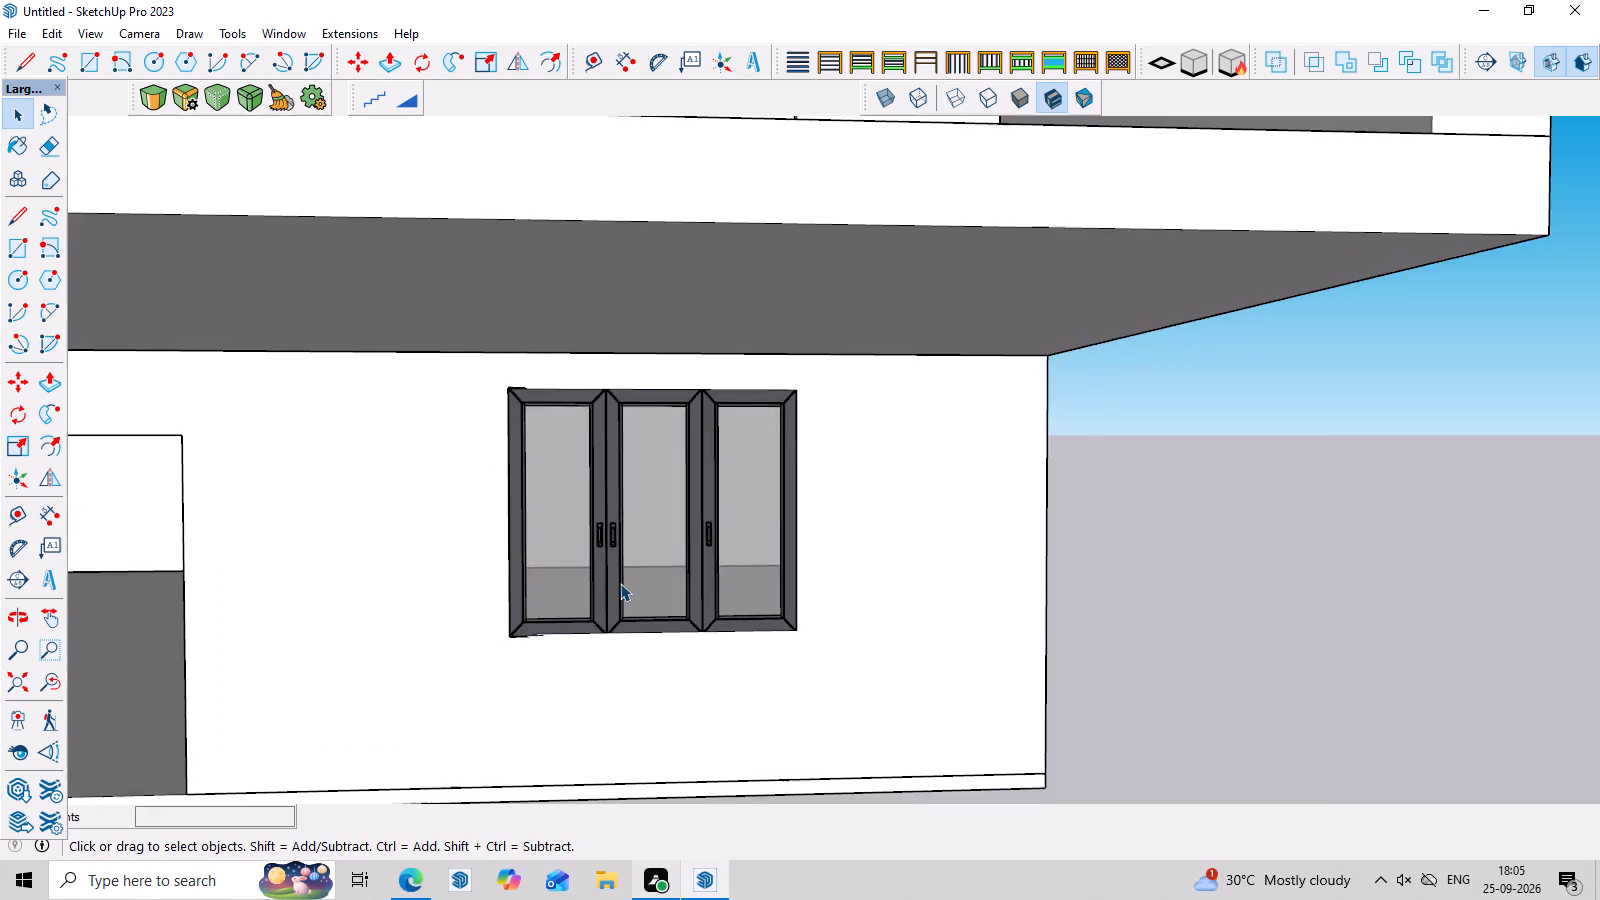
{"action": "scroll", "coordinate": [620, 583], "scroll_direction": "down", "scroll_amount": 8}
{"action": "middle_click_drag", "start_coordinate": [852, 678], "coordinate": [854, 708]}
{"action": "left_click_drag", "start_coordinate": [1385, 503], "coordinate": [1105, 729]}
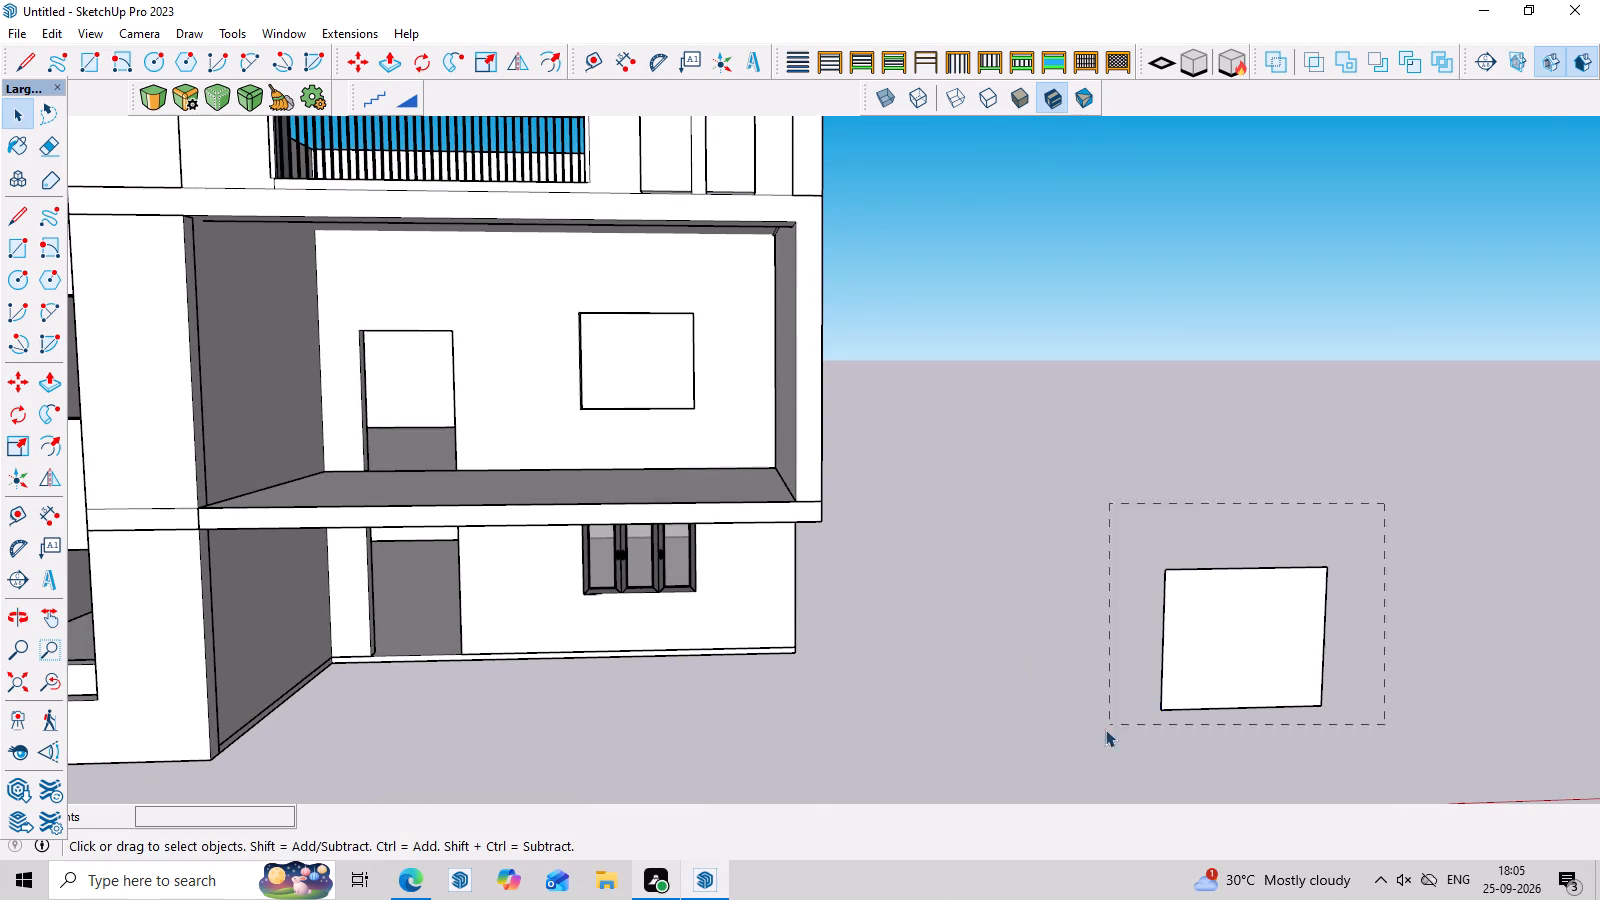
{"action": "left_click_drag", "start_coordinate": [1105, 729], "coordinate": [1095, 737]}
{"action": "key", "text": "Delete"}
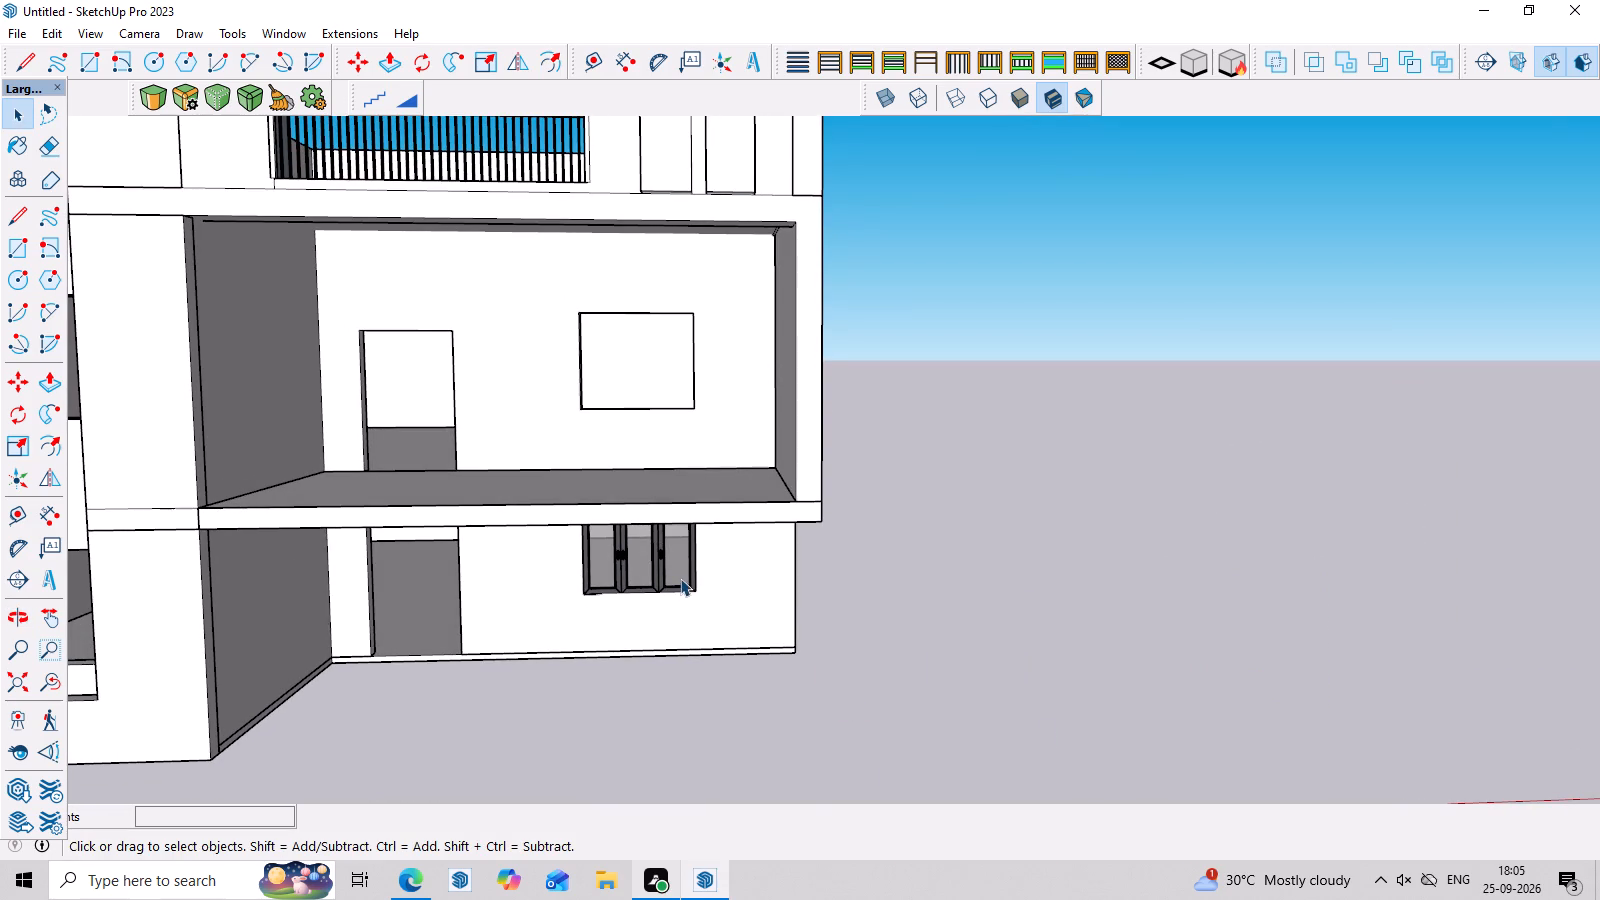
Copy the ground-floor three-panel window about 22' 6" outward to the open area beside the house.
{"action": "left_click", "coordinate": [680, 578]}
{"action": "key", "text": "m"}
{"action": "left_click", "coordinate": [696, 595]}
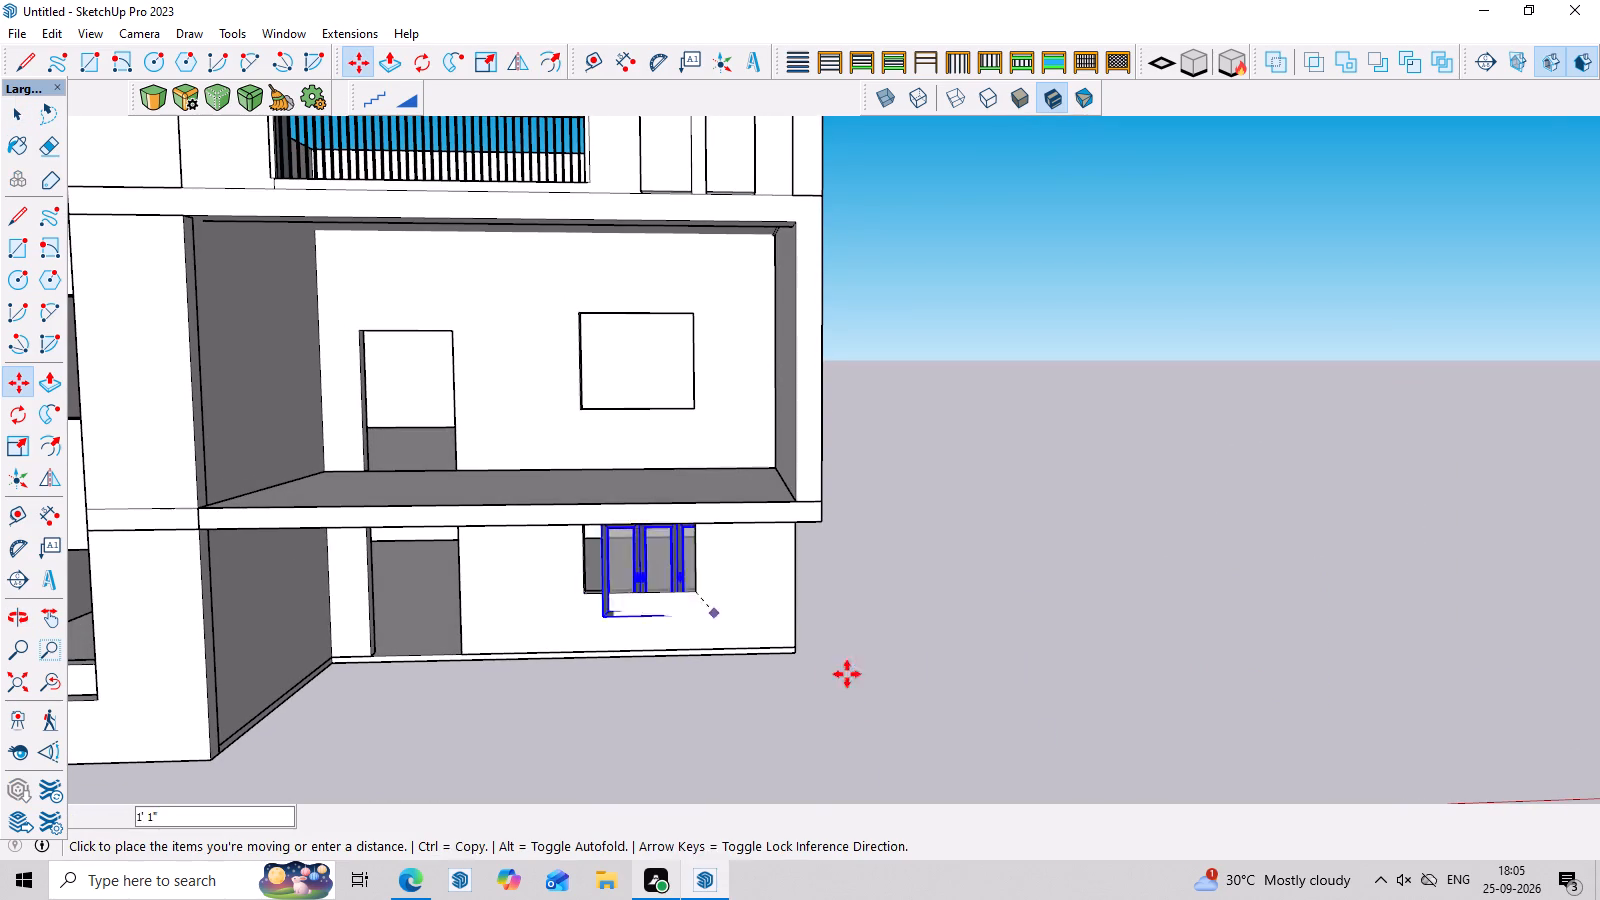
{"action": "left_click", "coordinate": [1082, 609]}
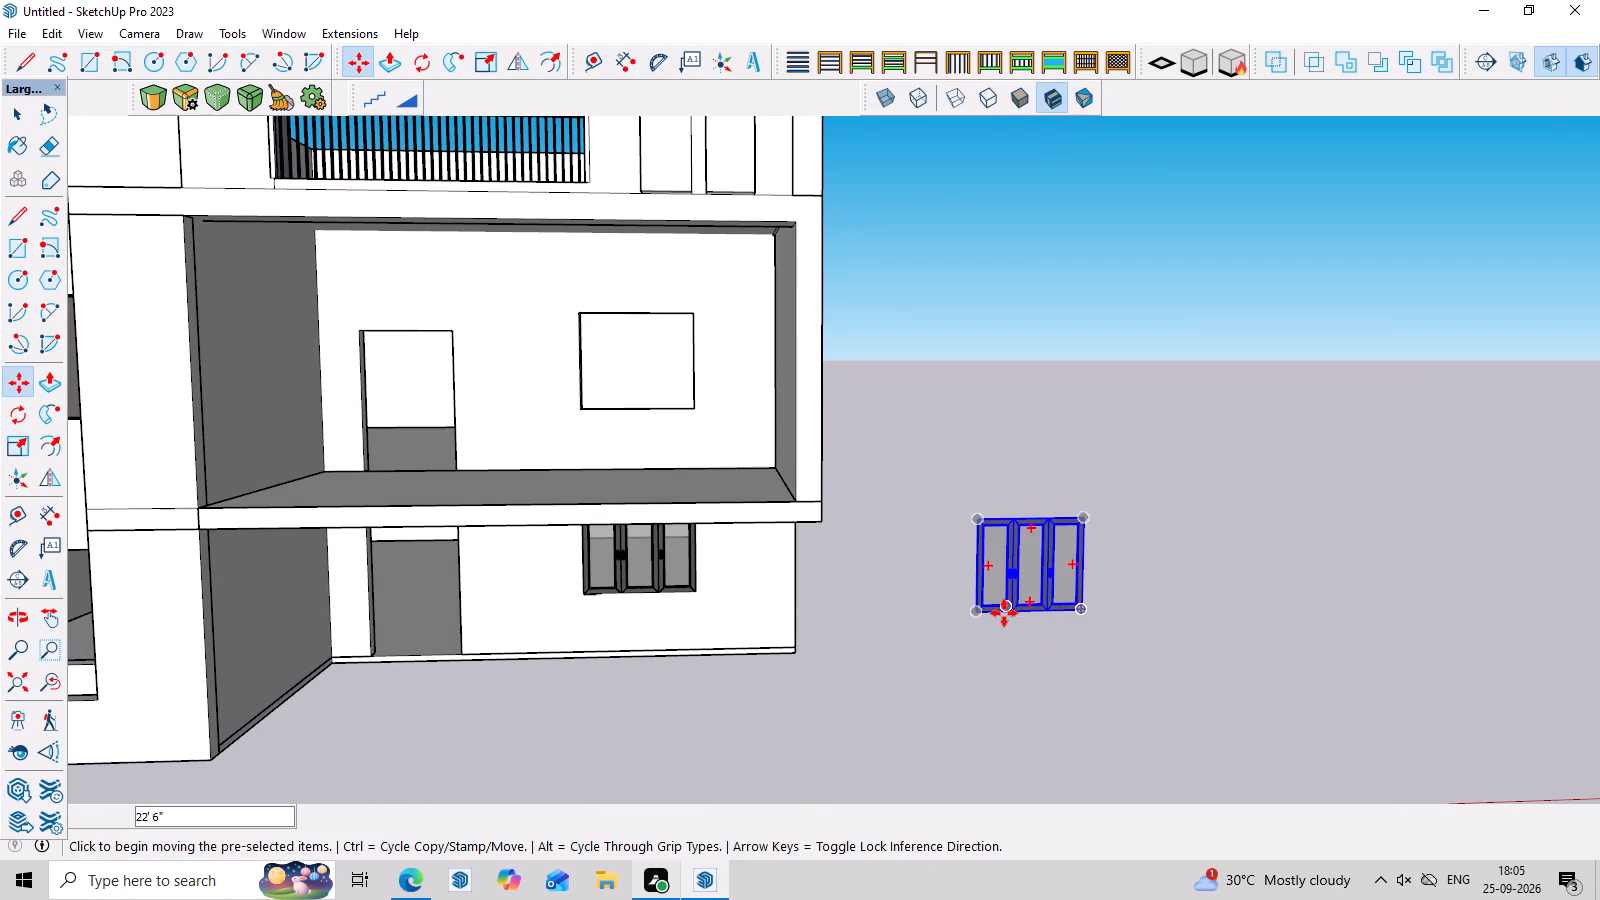
Move the copied three-panel window by its lower corner to the lower corner of the upper-floor window opening in the recessed wall.
{"action": "middle_click_drag", "start_coordinate": [989, 620], "coordinate": [1165, 713]}
{"action": "scroll", "coordinate": [1019, 592], "scroll_direction": "up", "scroll_amount": 3}
{"action": "scroll", "coordinate": [835, 535], "scroll_direction": "up", "scroll_amount": 4}
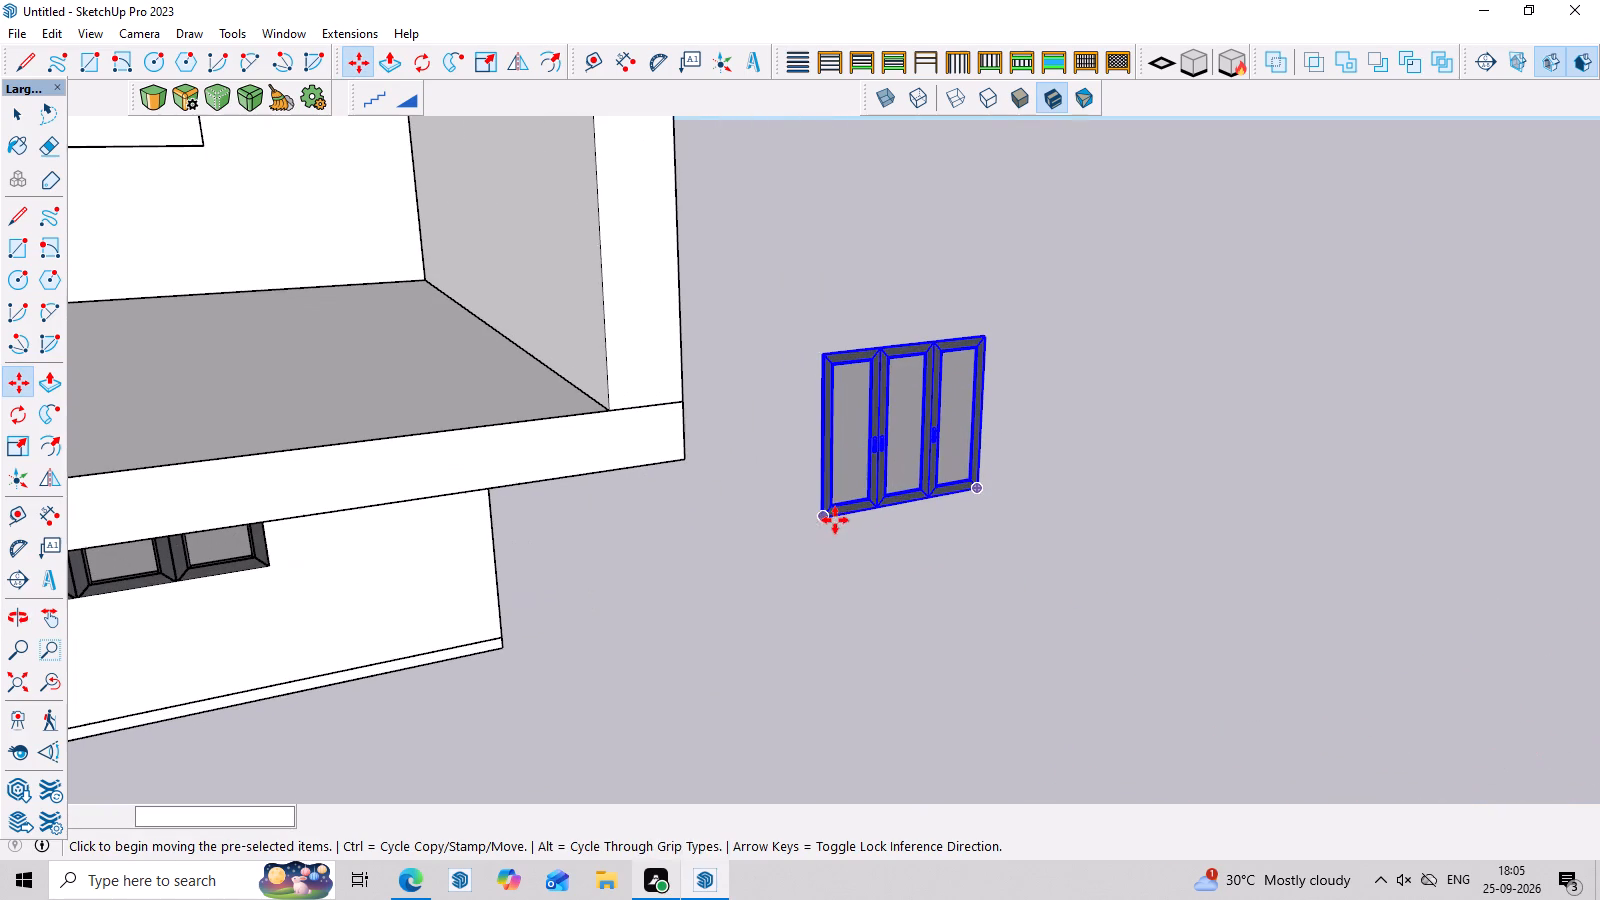
{"action": "scroll", "coordinate": [816, 504], "scroll_direction": "up", "scroll_amount": 4}
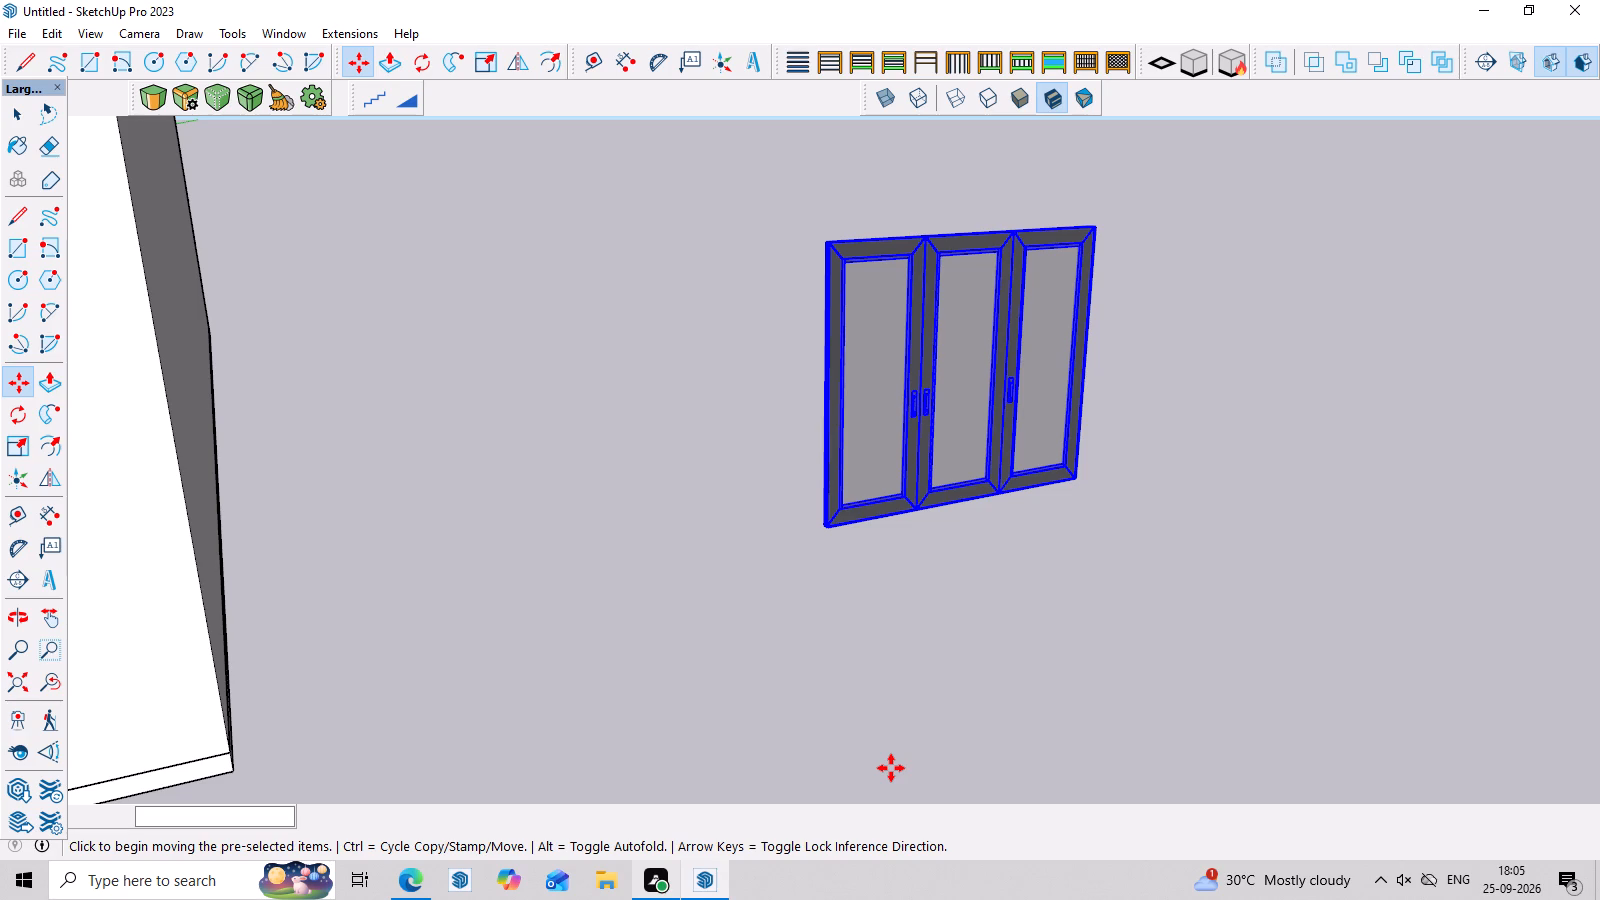
{"action": "scroll", "coordinate": [906, 509], "scroll_direction": "down", "scroll_amount": 6}
{"action": "scroll", "coordinate": [897, 527], "scroll_direction": "up", "scroll_amount": 2}
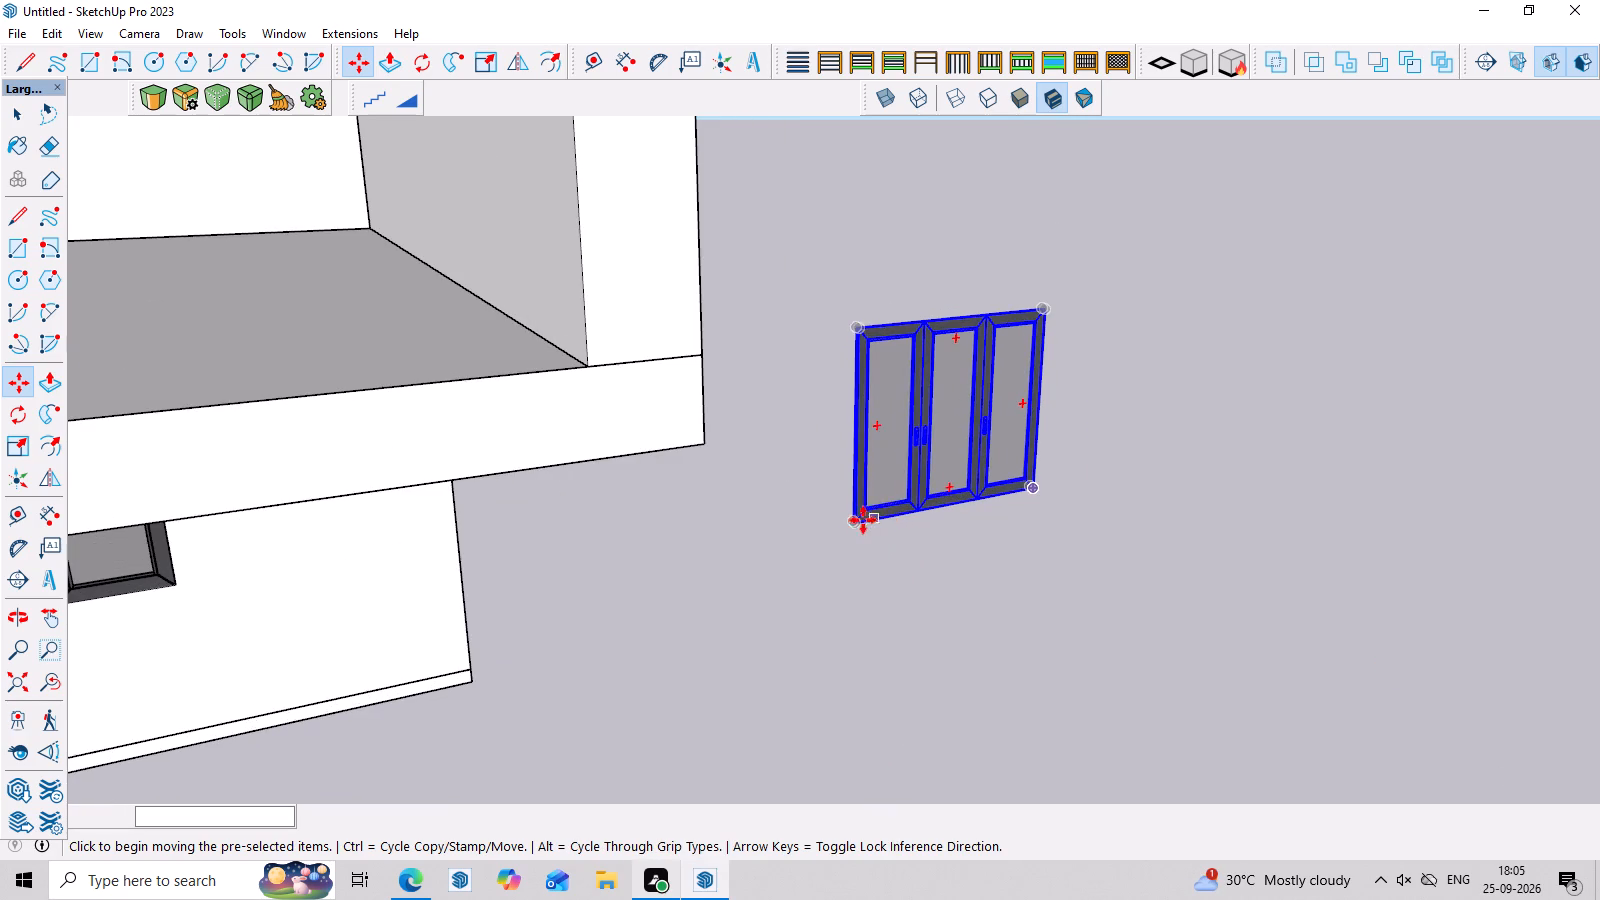
{"action": "scroll", "coordinate": [854, 521], "scroll_direction": "up", "scroll_amount": 4}
{"action": "middle_click_drag", "start_coordinate": [895, 572], "coordinate": [1059, 593]}
{"action": "scroll", "coordinate": [1024, 556], "scroll_direction": "down", "scroll_amount": 10}
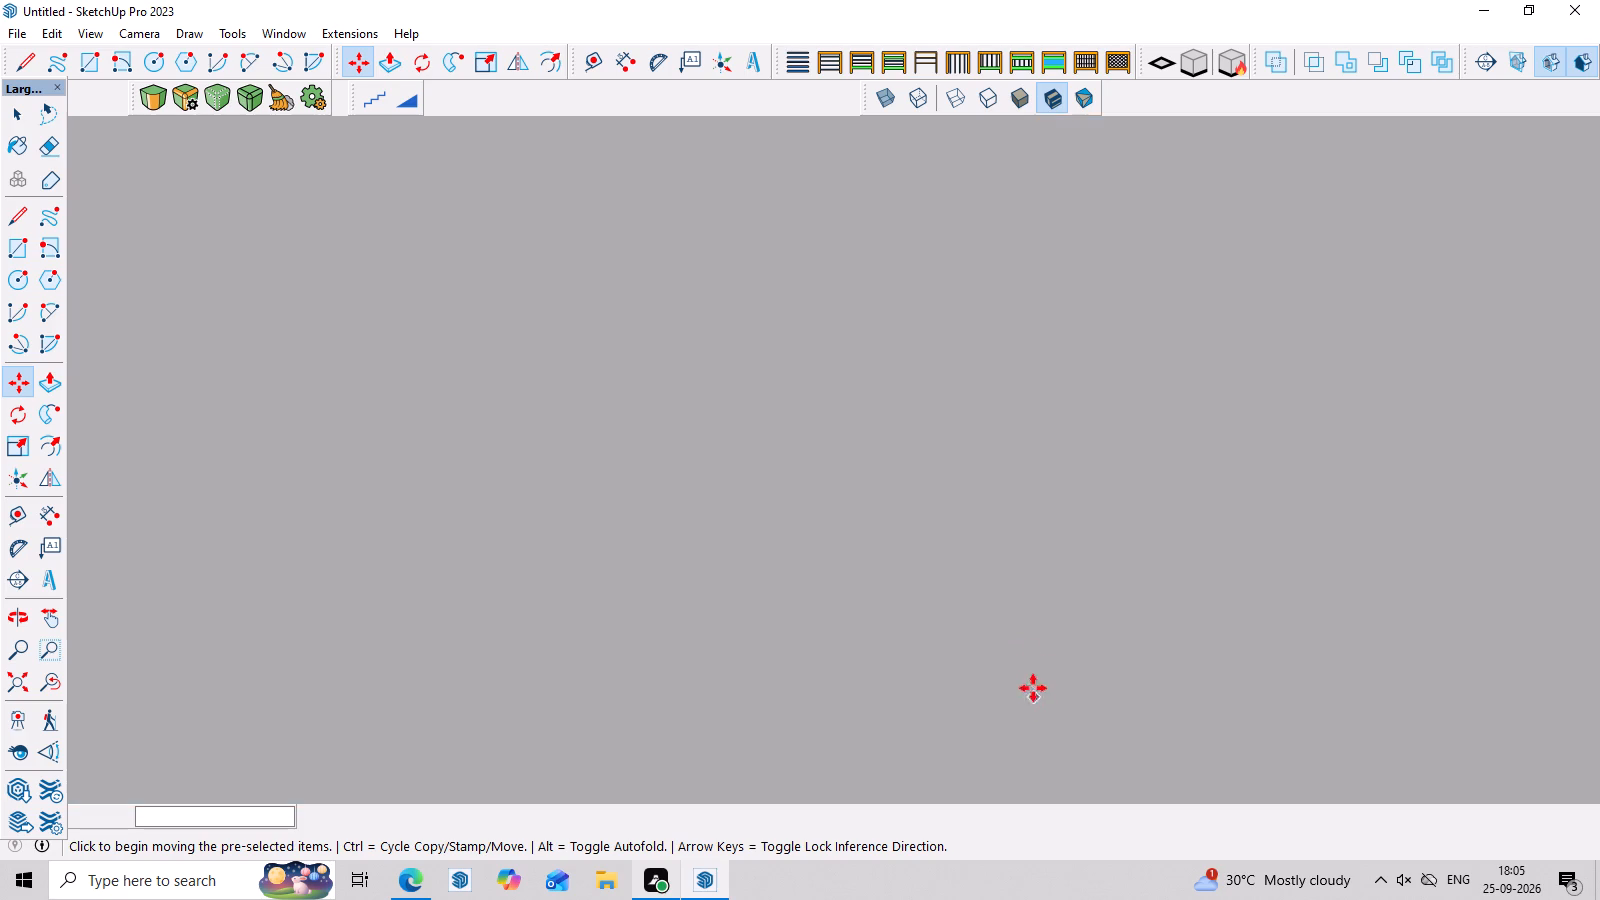
{"action": "scroll", "coordinate": [1033, 688], "scroll_direction": "down", "scroll_amount": 12}
{"action": "scroll", "coordinate": [861, 754], "scroll_direction": "down", "scroll_amount": 14}
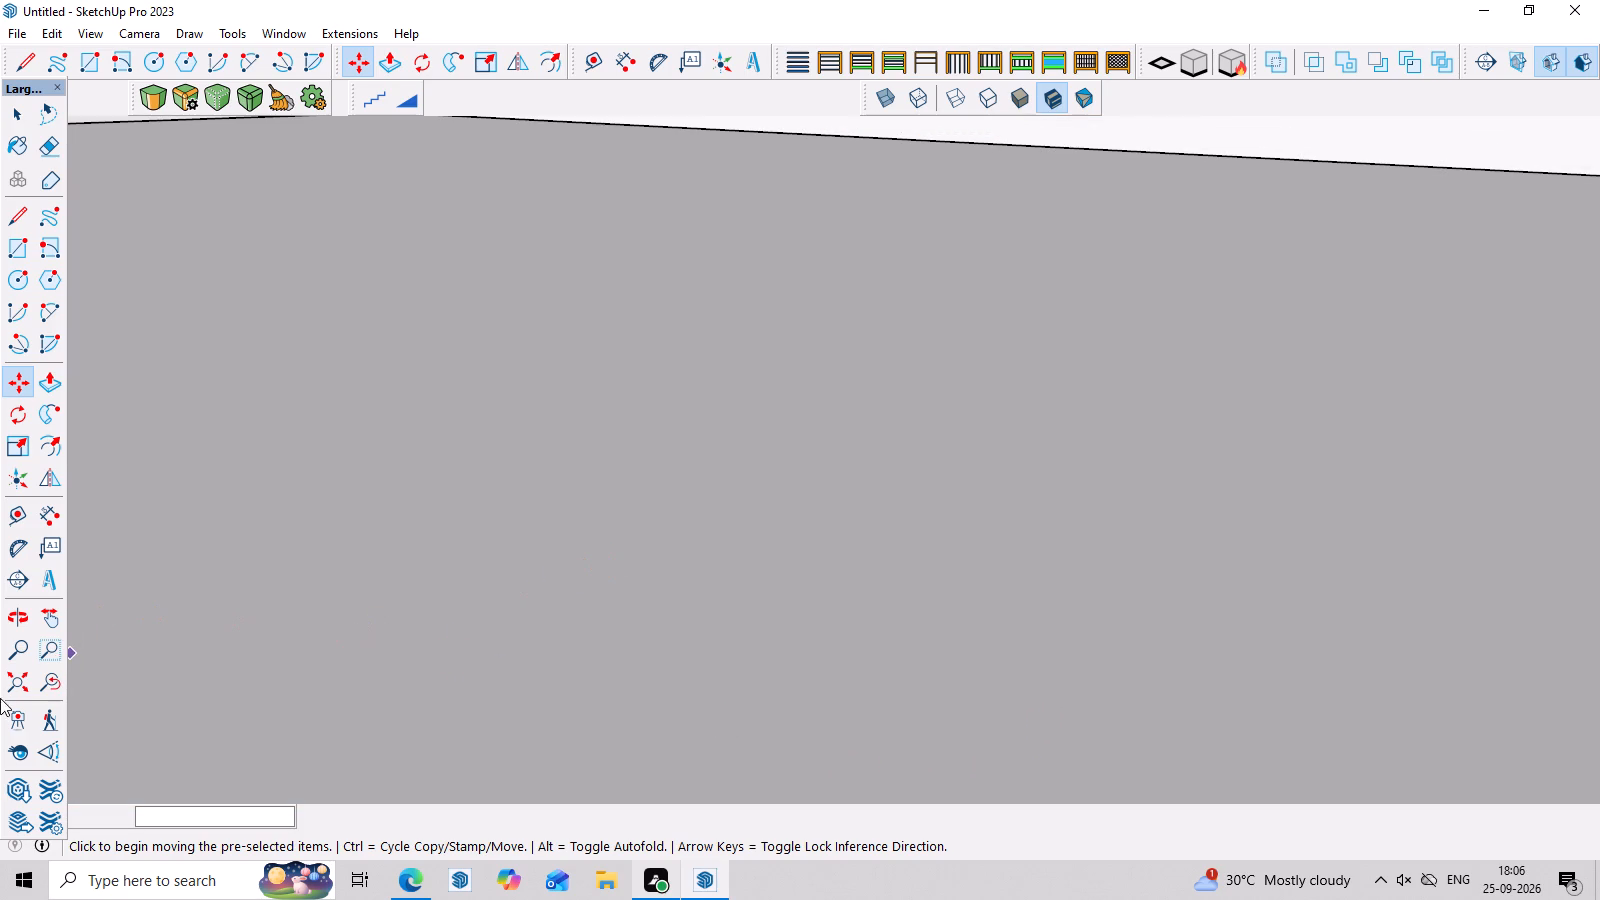
{"action": "left_click", "coordinate": [8, 690]}
{"action": "scroll", "coordinate": [320, 650], "scroll_direction": "down", "scroll_amount": 5}
{"action": "middle_click_drag", "start_coordinate": [965, 655], "coordinate": [903, 603]}
{"action": "scroll", "coordinate": [1060, 510], "scroll_direction": "up", "scroll_amount": 12}
{"action": "scroll", "coordinate": [854, 542], "scroll_direction": "up", "scroll_amount": 6}
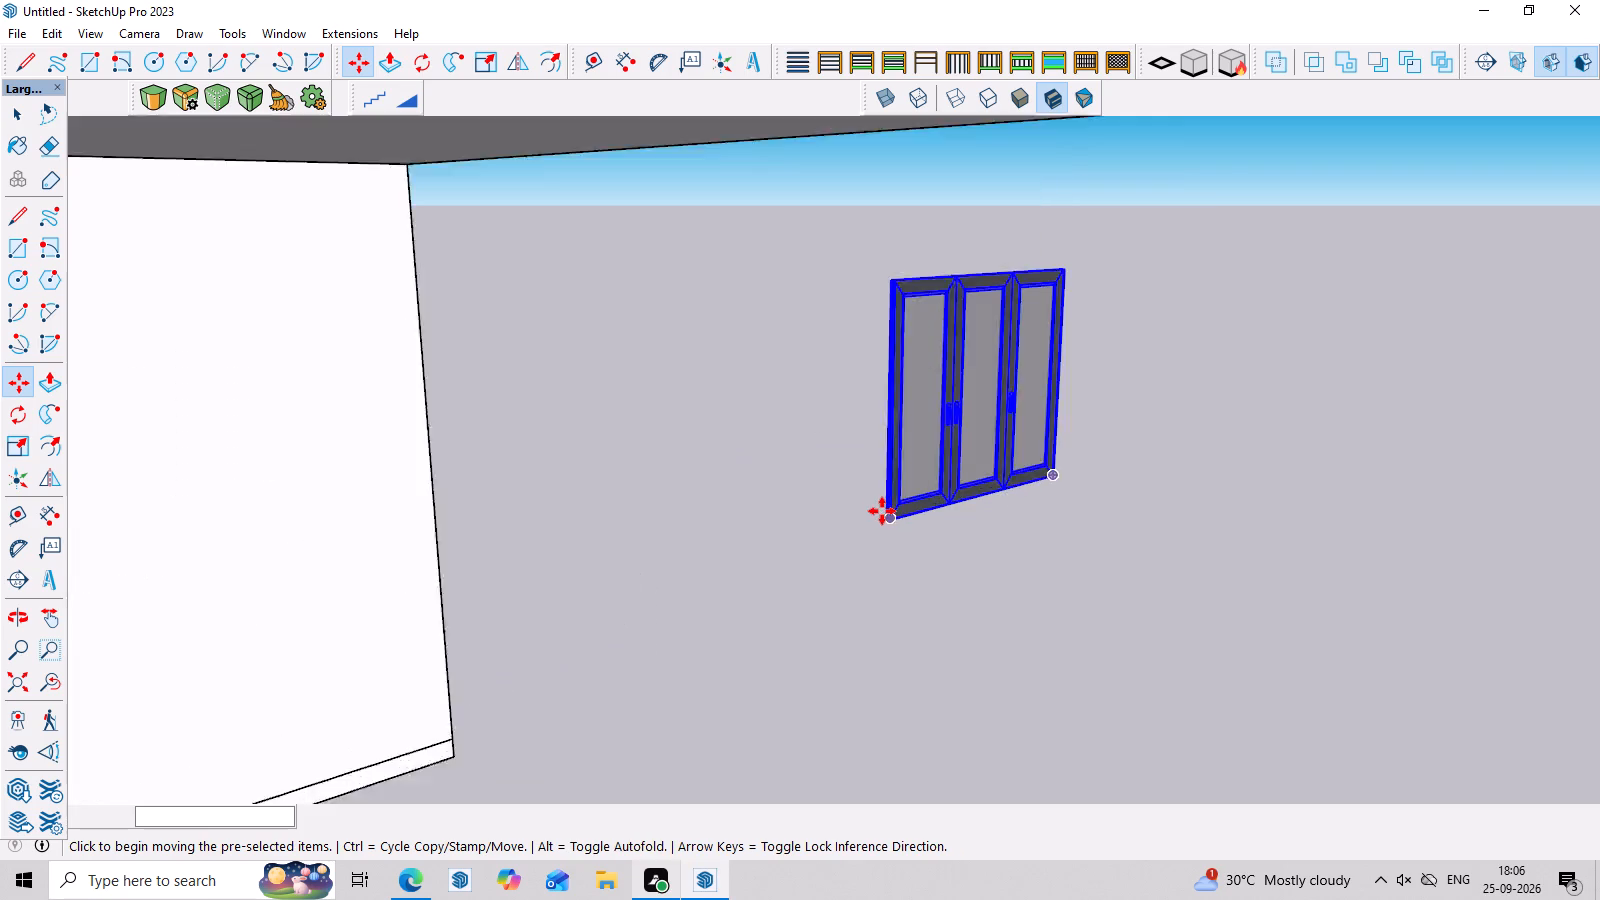
{"action": "scroll", "coordinate": [882, 511], "scroll_direction": "up", "scroll_amount": 7}
{"action": "left_click", "coordinate": [892, 532]}
{"action": "scroll", "coordinate": [930, 711], "scroll_direction": "down", "scroll_amount": 10}
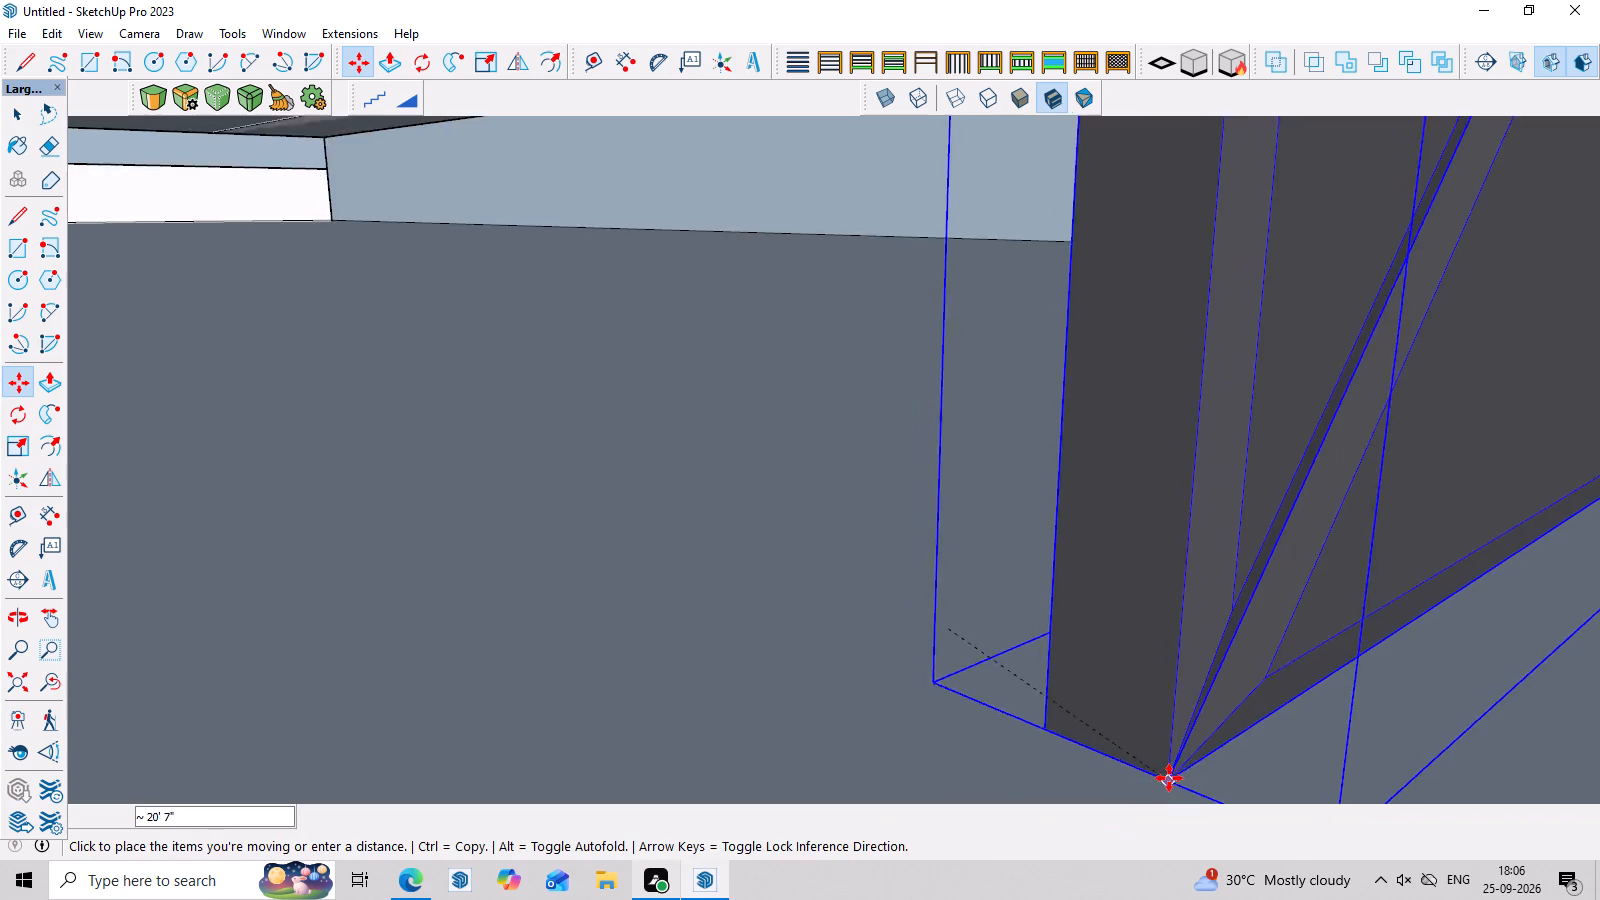
{"action": "scroll", "coordinate": [1169, 778], "scroll_direction": "down", "scroll_amount": 13}
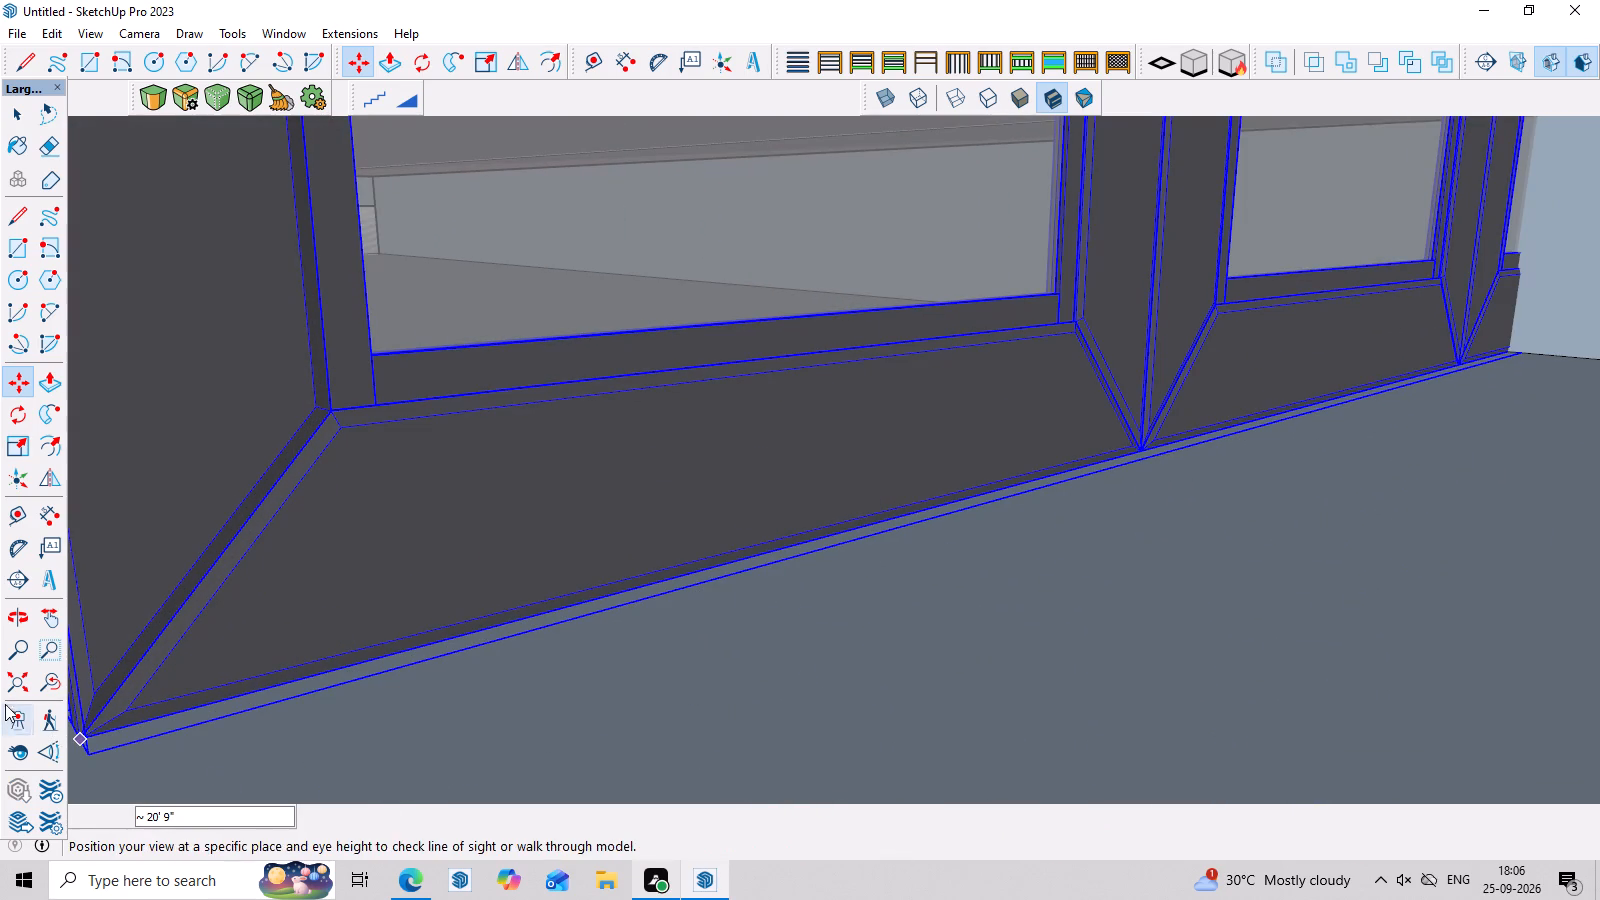
{"action": "left_click", "coordinate": [1, 684]}
{"action": "left_click", "coordinate": [26, 682]}
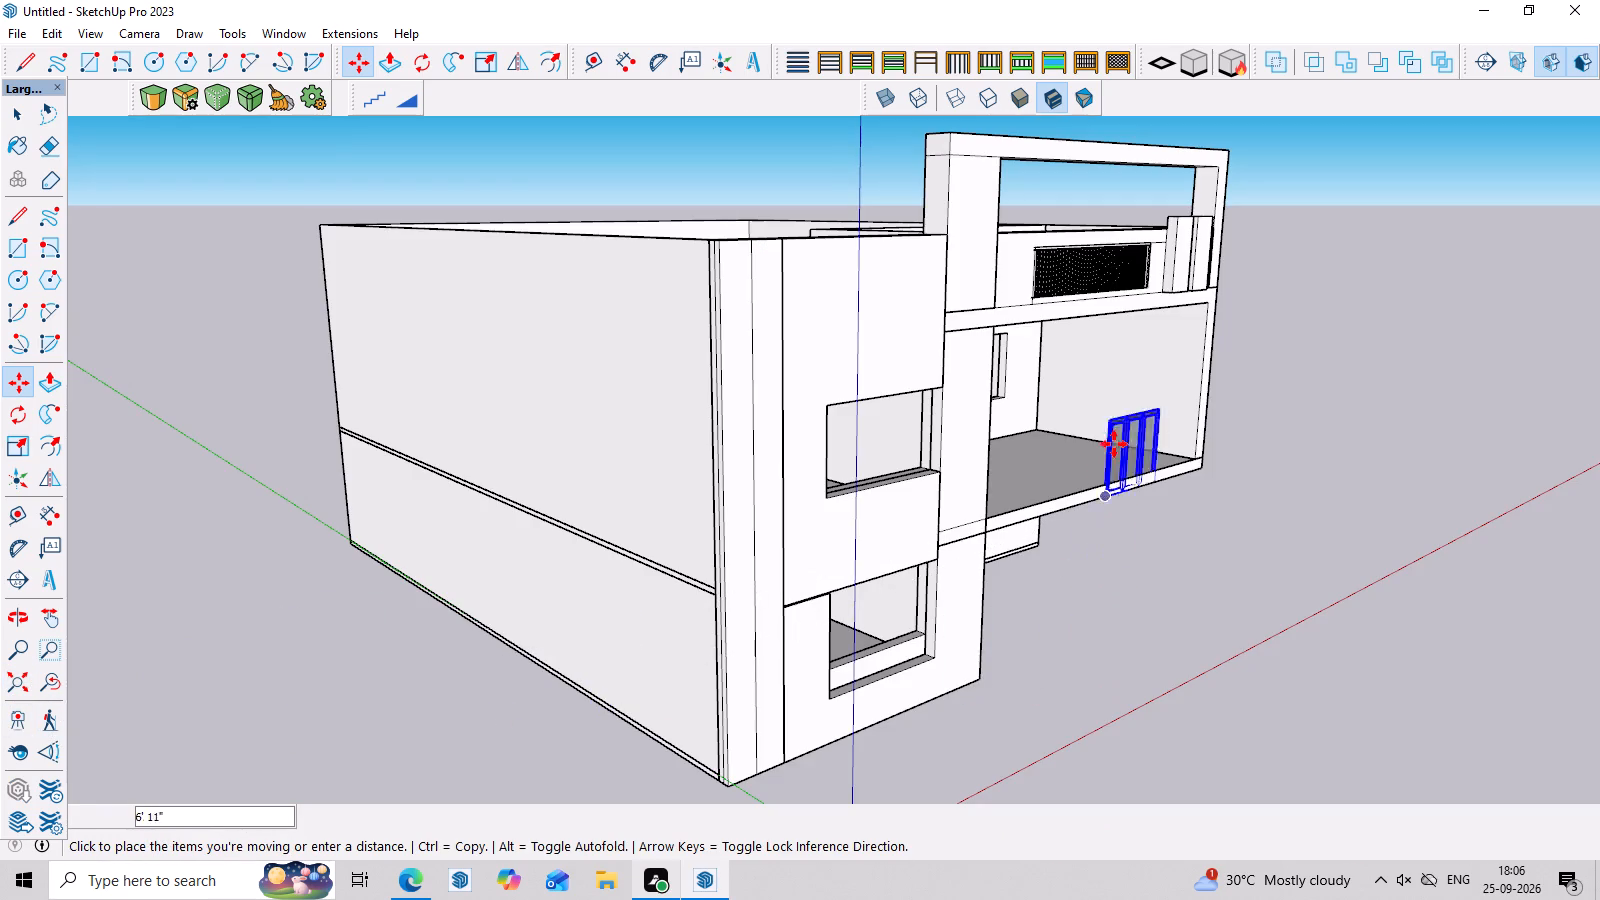
{"action": "middle_click_drag", "start_coordinate": [1113, 429], "coordinate": [1060, 407]}
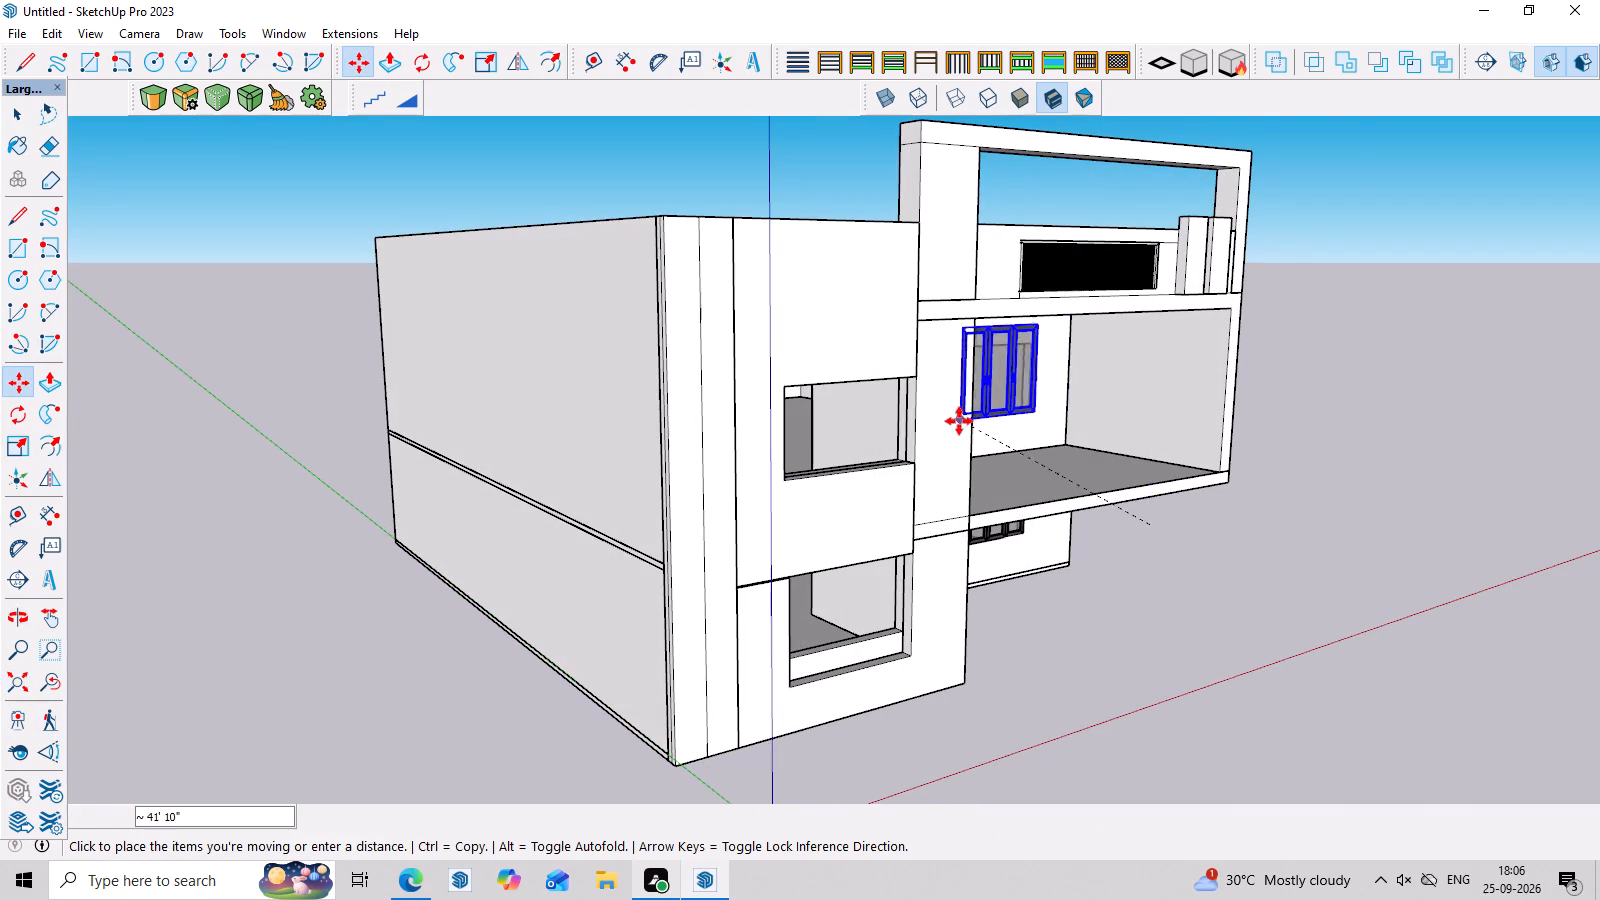
{"action": "scroll", "coordinate": [963, 429], "scroll_direction": "up", "scroll_amount": 4}
{"action": "middle_click_drag", "start_coordinate": [1026, 425], "coordinate": [927, 403]}
{"action": "scroll", "coordinate": [1065, 403], "scroll_direction": "up", "scroll_amount": 2}
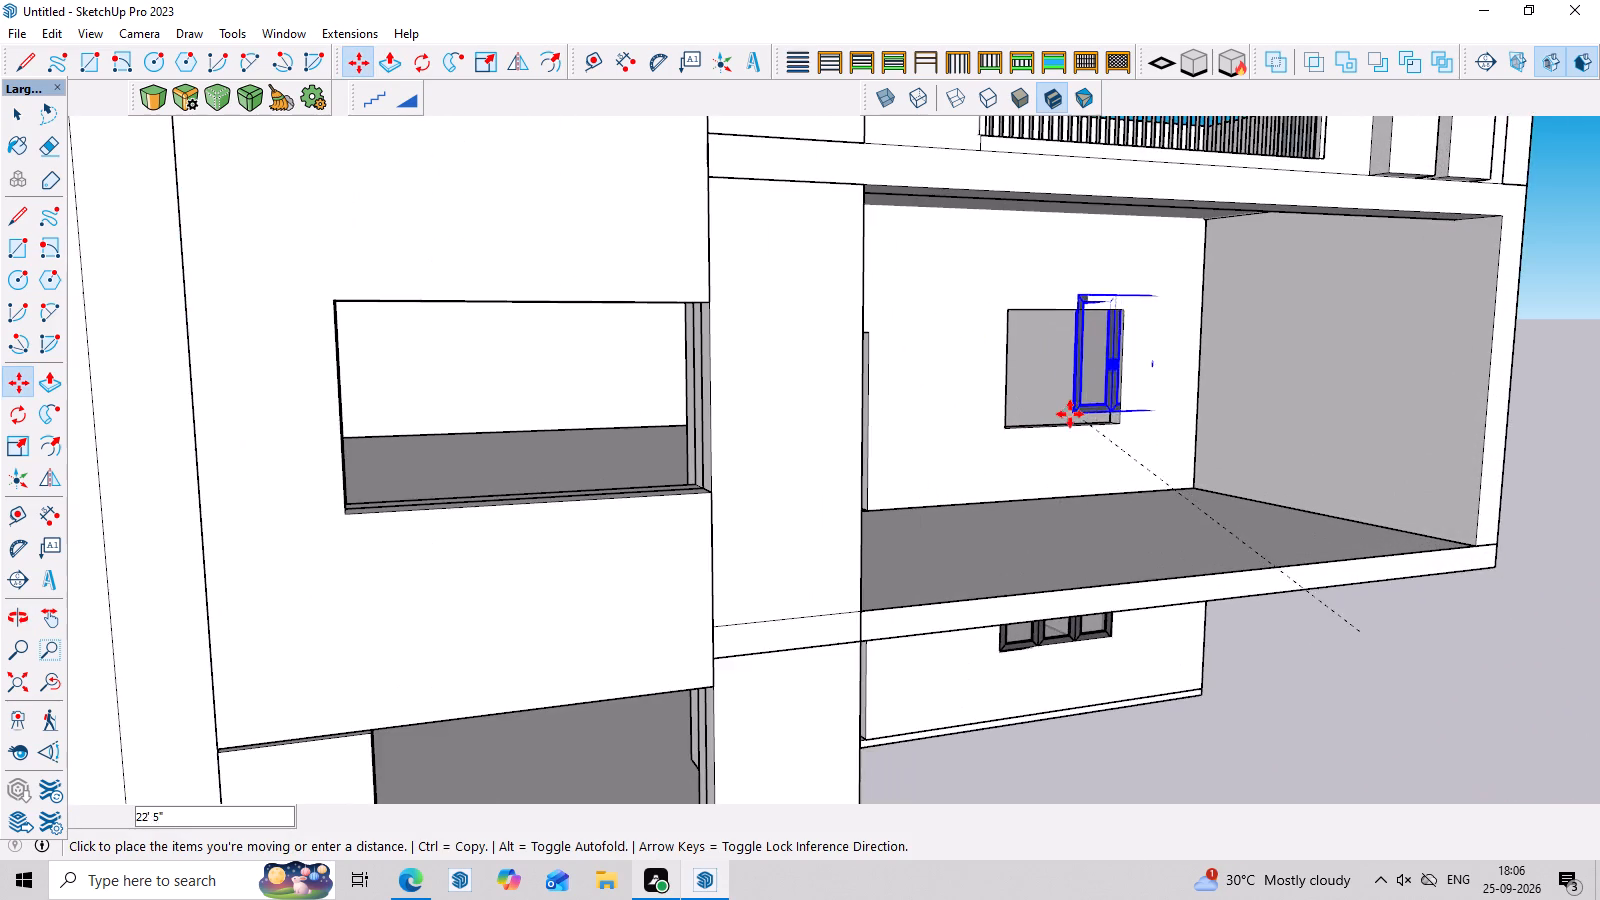
{"action": "scroll", "coordinate": [1010, 420], "scroll_direction": "up", "scroll_amount": 2}
{"action": "left_click", "coordinate": [1008, 431]}
Nudge the upper-floor three-panel window slightly so its other lower corner lines up with the opening's corner, and clear the selection.
{"action": "middle_click_drag", "start_coordinate": [1095, 439], "coordinate": [849, 449]}
{"action": "scroll", "coordinate": [1055, 409], "scroll_direction": "up", "scroll_amount": 2}
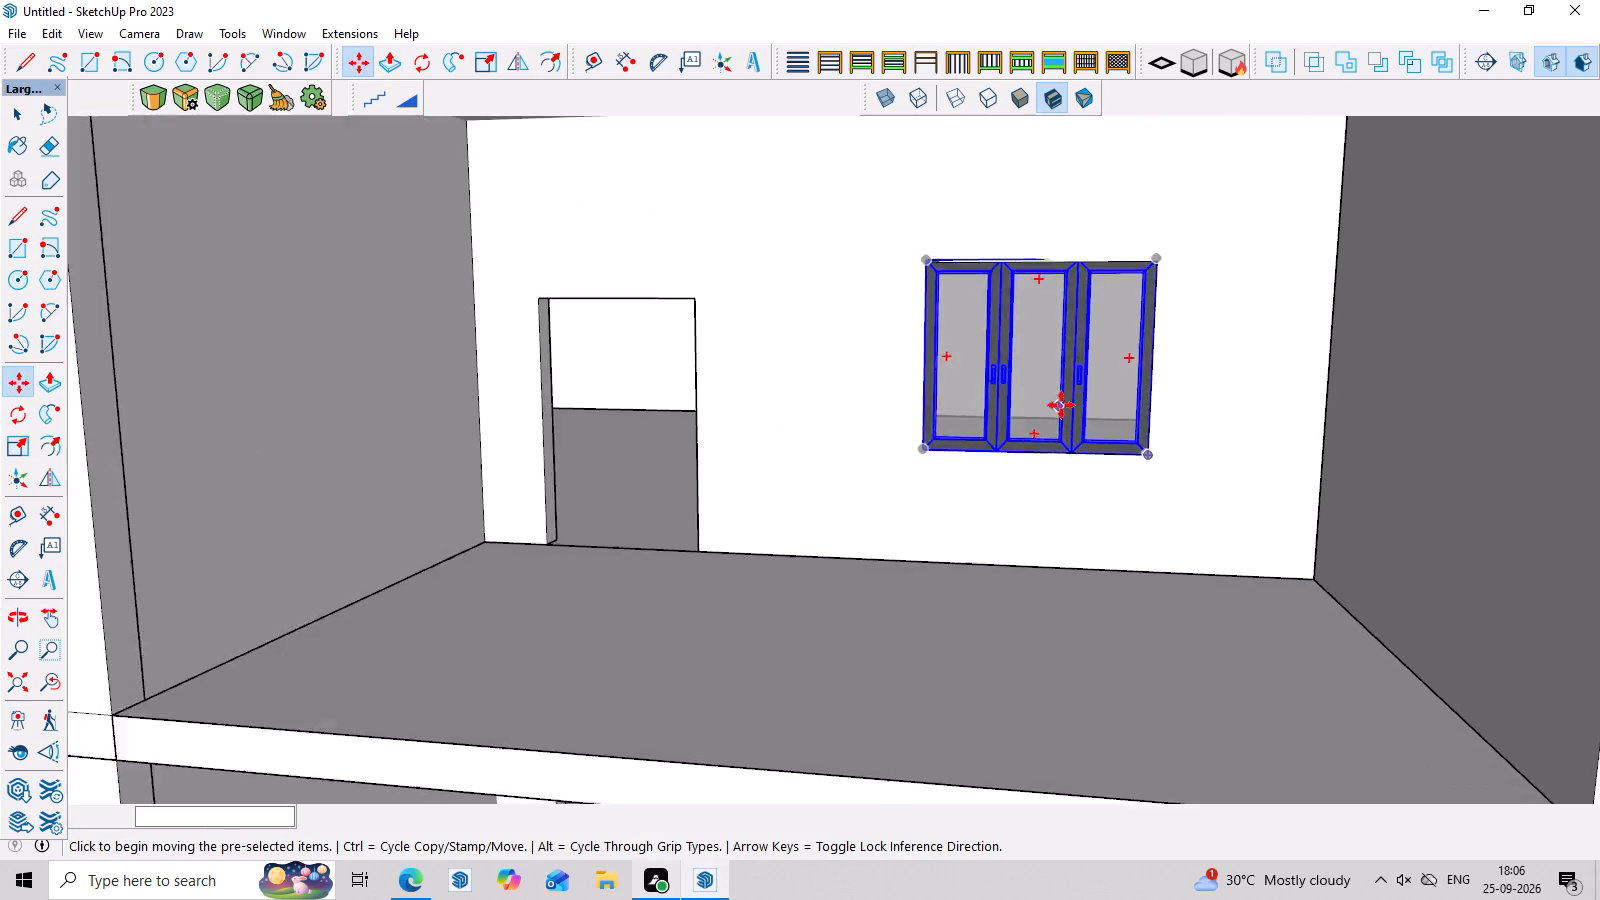
{"action": "scroll", "coordinate": [1061, 405], "scroll_direction": "up", "scroll_amount": 6}
{"action": "scroll", "coordinate": [1218, 505], "scroll_direction": "up", "scroll_amount": 4}
{"action": "left_click", "coordinate": [1211, 489]}
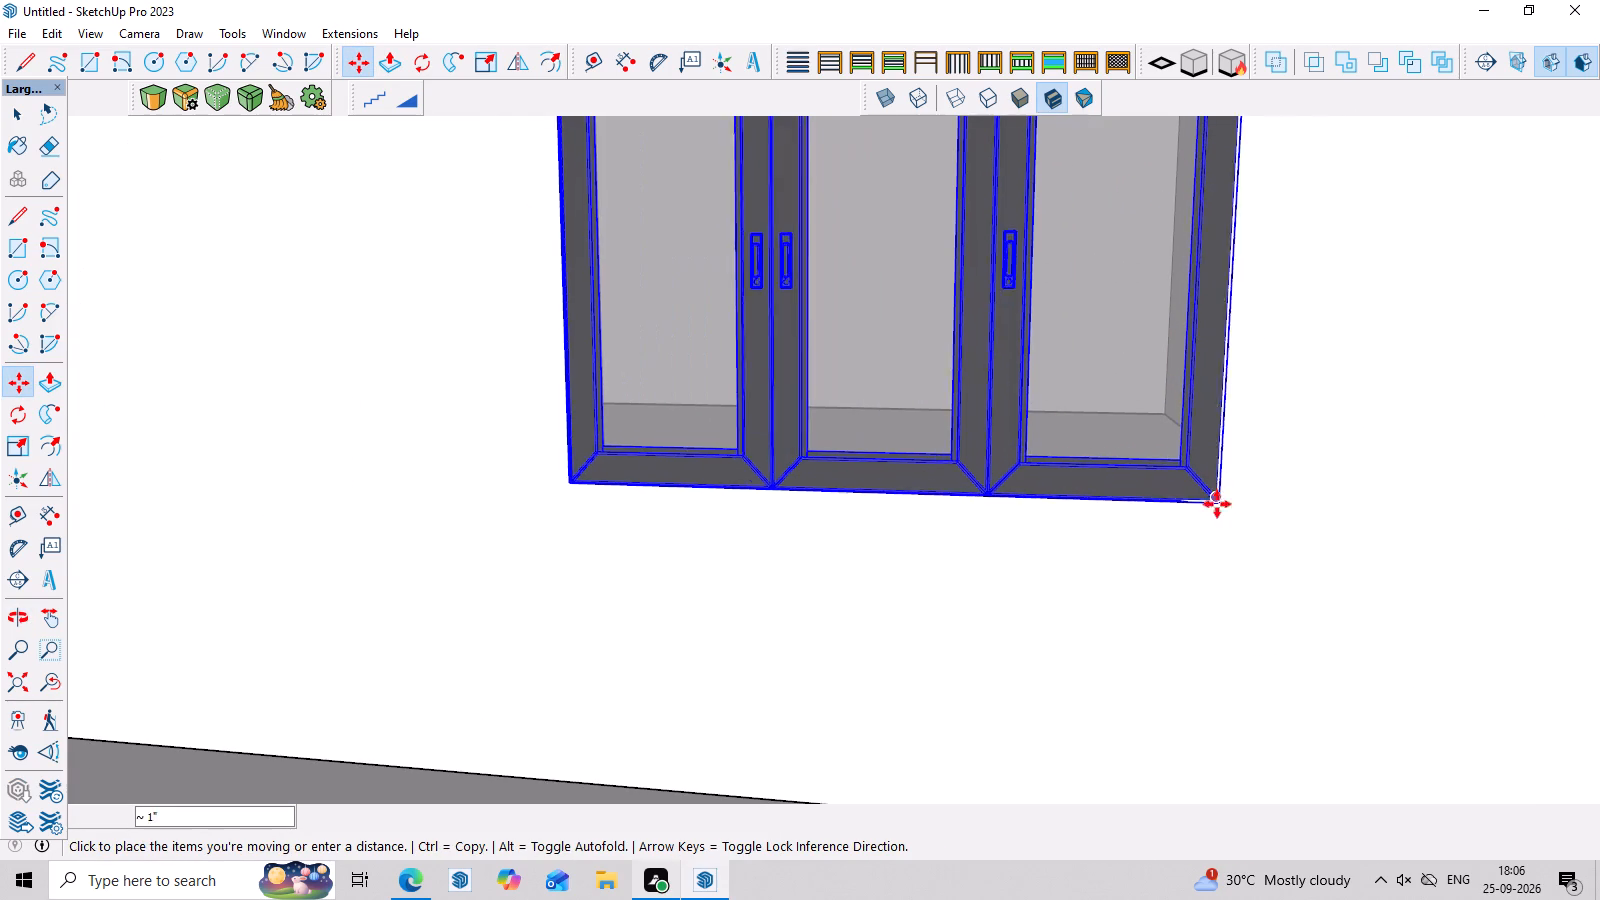
{"action": "left_click", "coordinate": [1216, 492]}
{"action": "scroll", "coordinate": [999, 557], "scroll_direction": "down", "scroll_amount": 10}
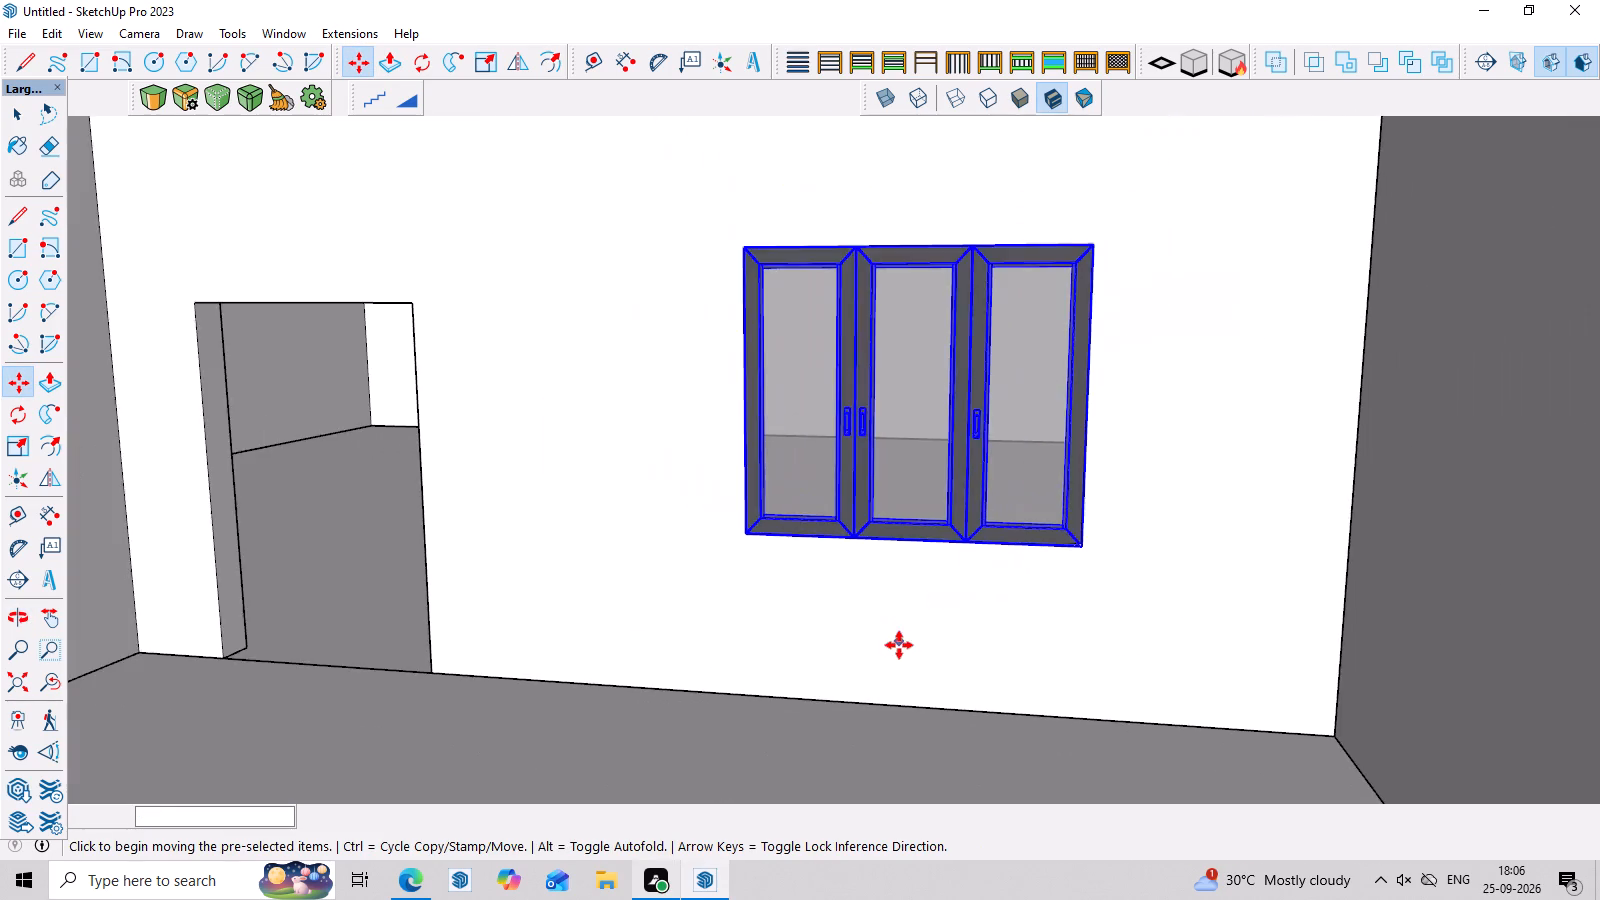
{"action": "scroll", "coordinate": [899, 645], "scroll_direction": "down", "scroll_amount": 8}
{"action": "key", "text": "space"}
{"action": "left_click", "coordinate": [1354, 515]}
Move the ground-floor three-panel window about 30' 4" by its lower corner onto the inner sill corner of the wider ground-floor front opening.
{"action": "scroll", "coordinate": [1351, 528], "scroll_direction": "down", "scroll_amount": 4}
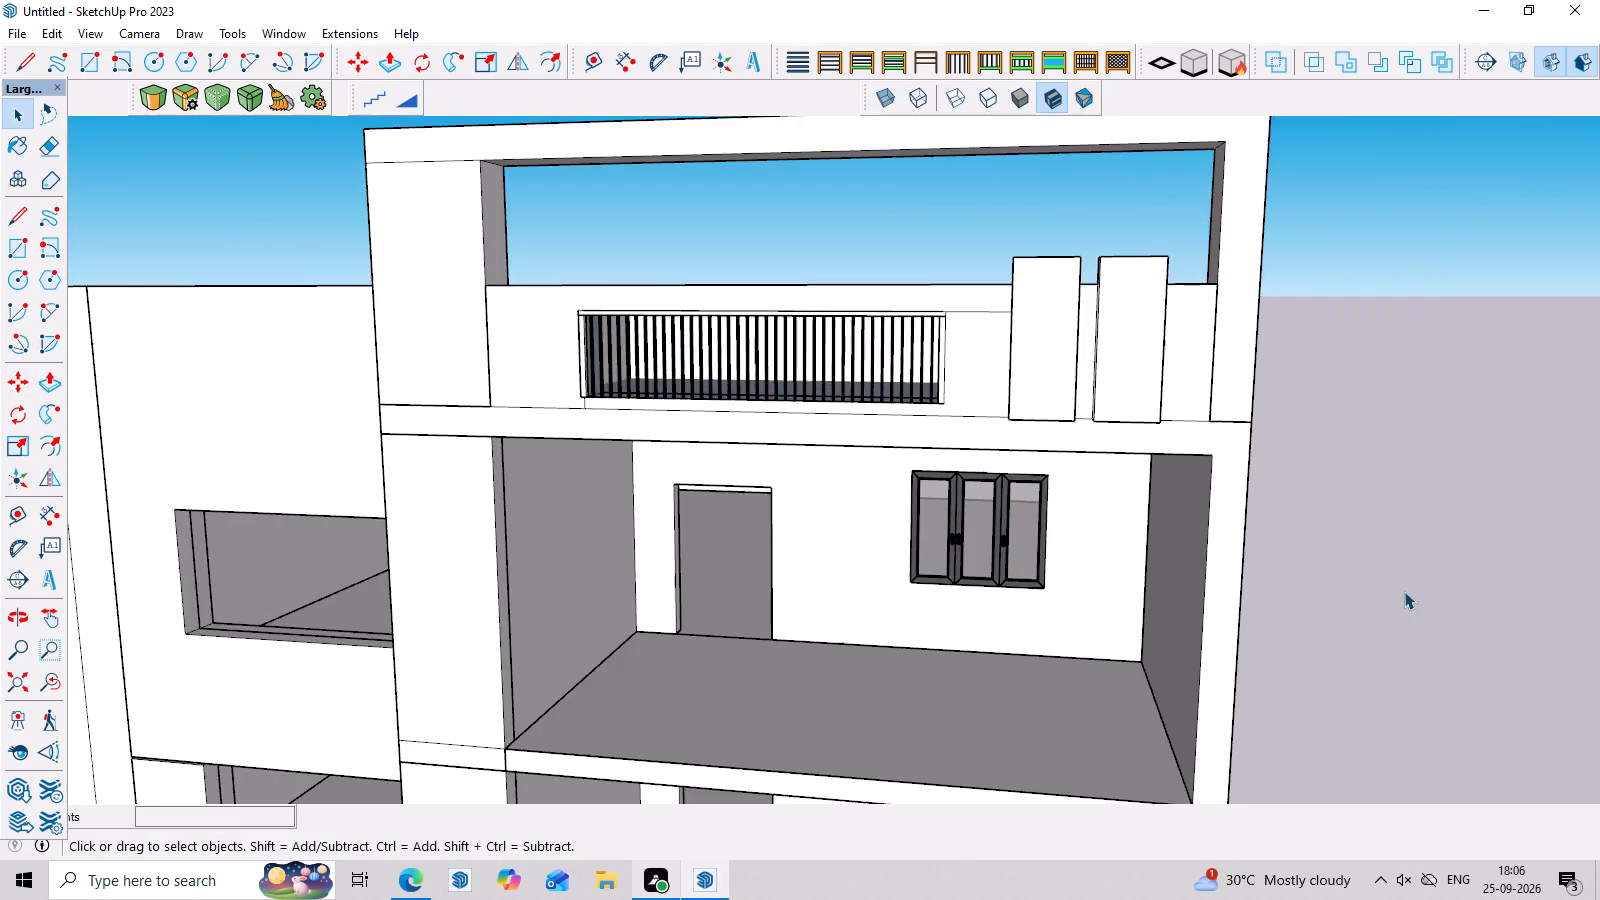
{"action": "middle_click_drag", "start_coordinate": [1420, 576], "coordinate": [1452, 439]}
{"action": "scroll", "coordinate": [1324, 432], "scroll_direction": "down", "scroll_amount": 7}
{"action": "middle_click_drag", "start_coordinate": [1404, 584], "coordinate": [1436, 673]}
{"action": "scroll", "coordinate": [1372, 588], "scroll_direction": "up", "scroll_amount": 6}
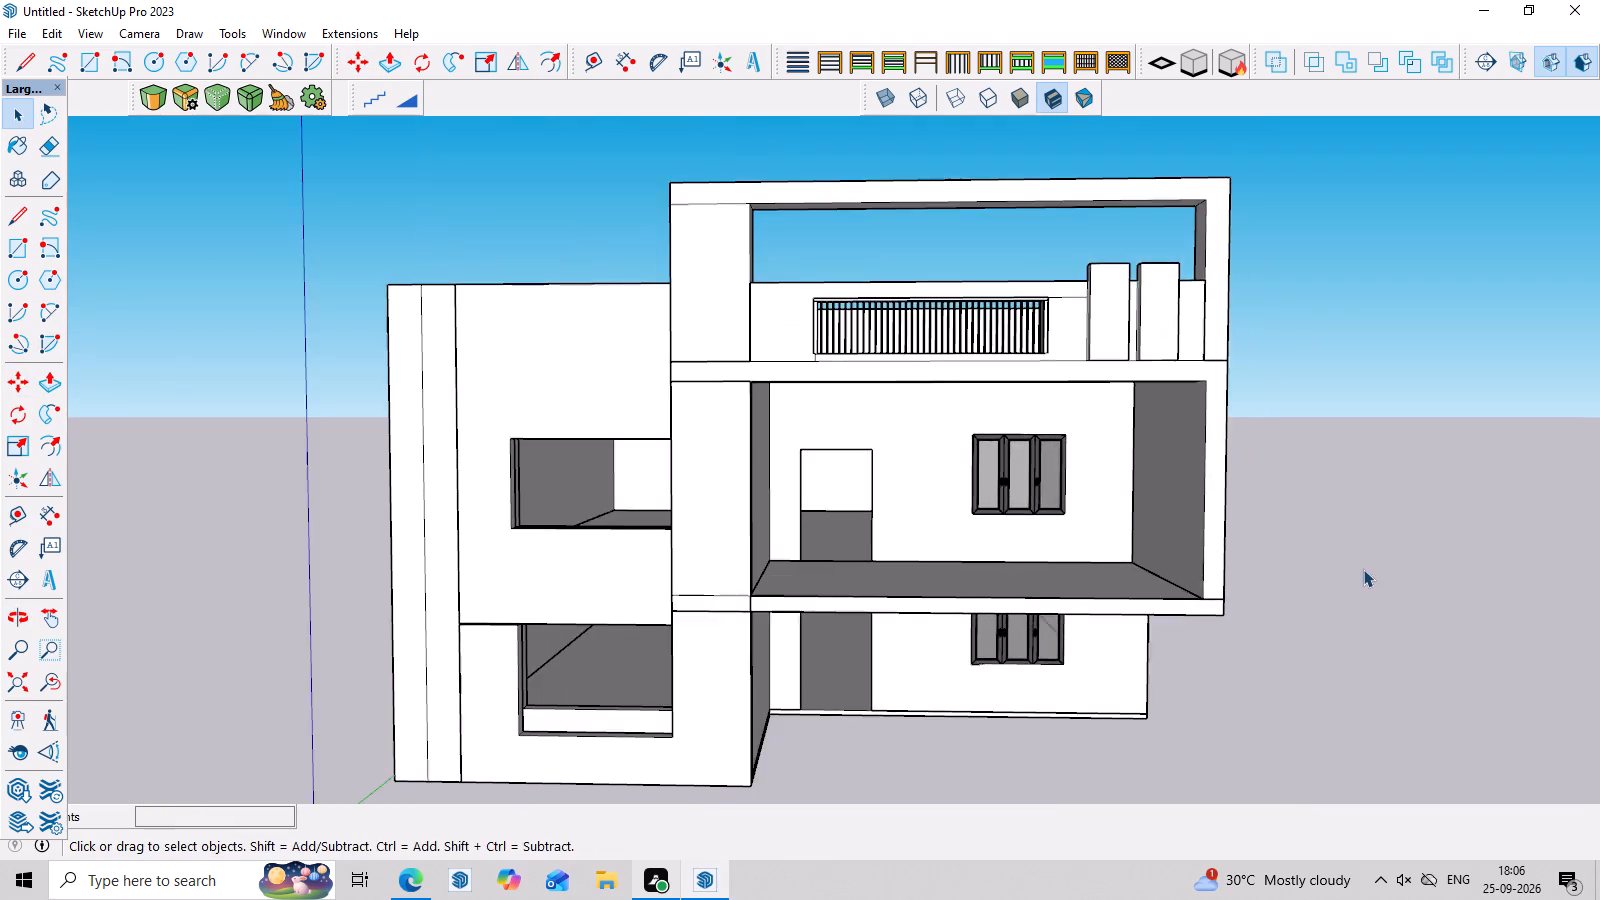
{"action": "middle_click_drag", "start_coordinate": [1384, 604], "coordinate": [1340, 573]}
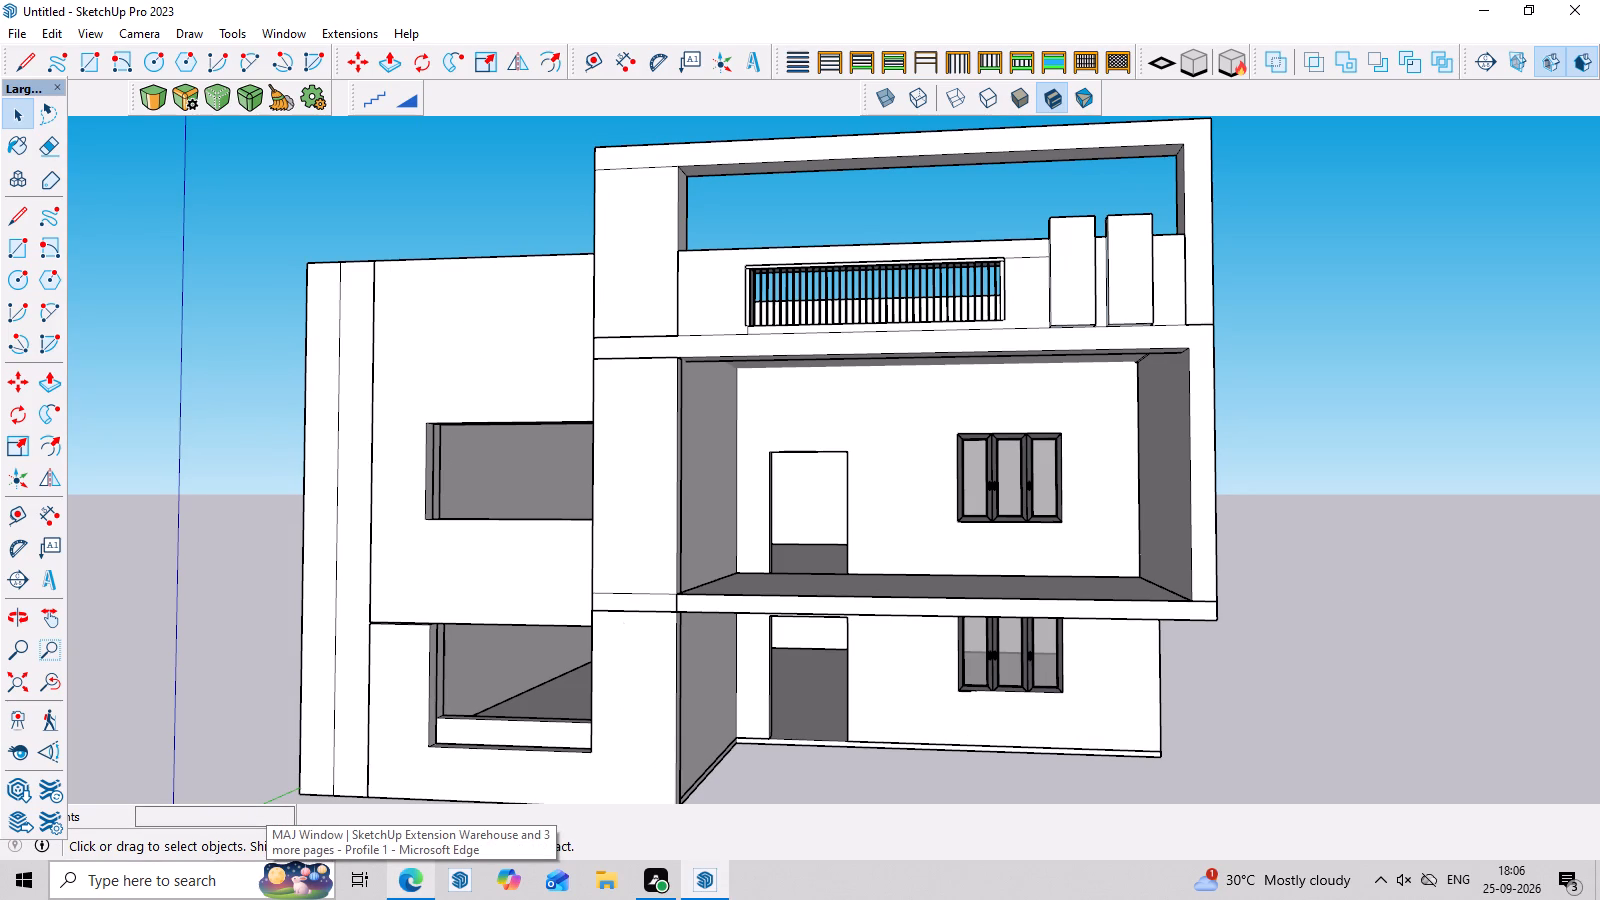
{"action": "left_click", "coordinate": [1050, 632]}
{"action": "key", "text": "m"}
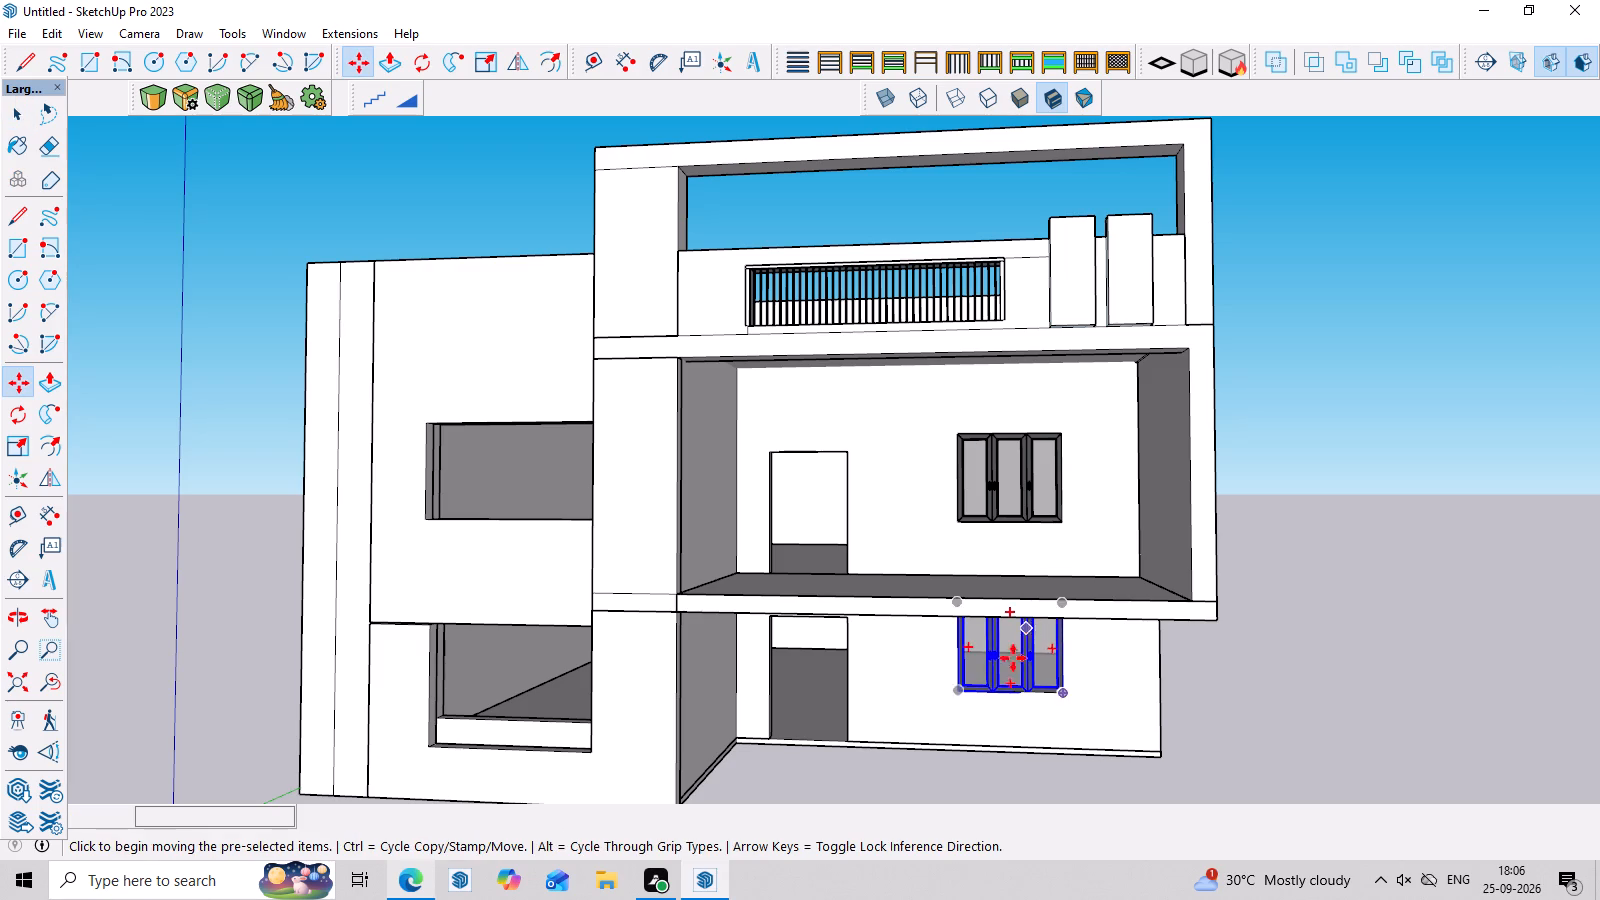
{"action": "left_click", "coordinate": [964, 696]}
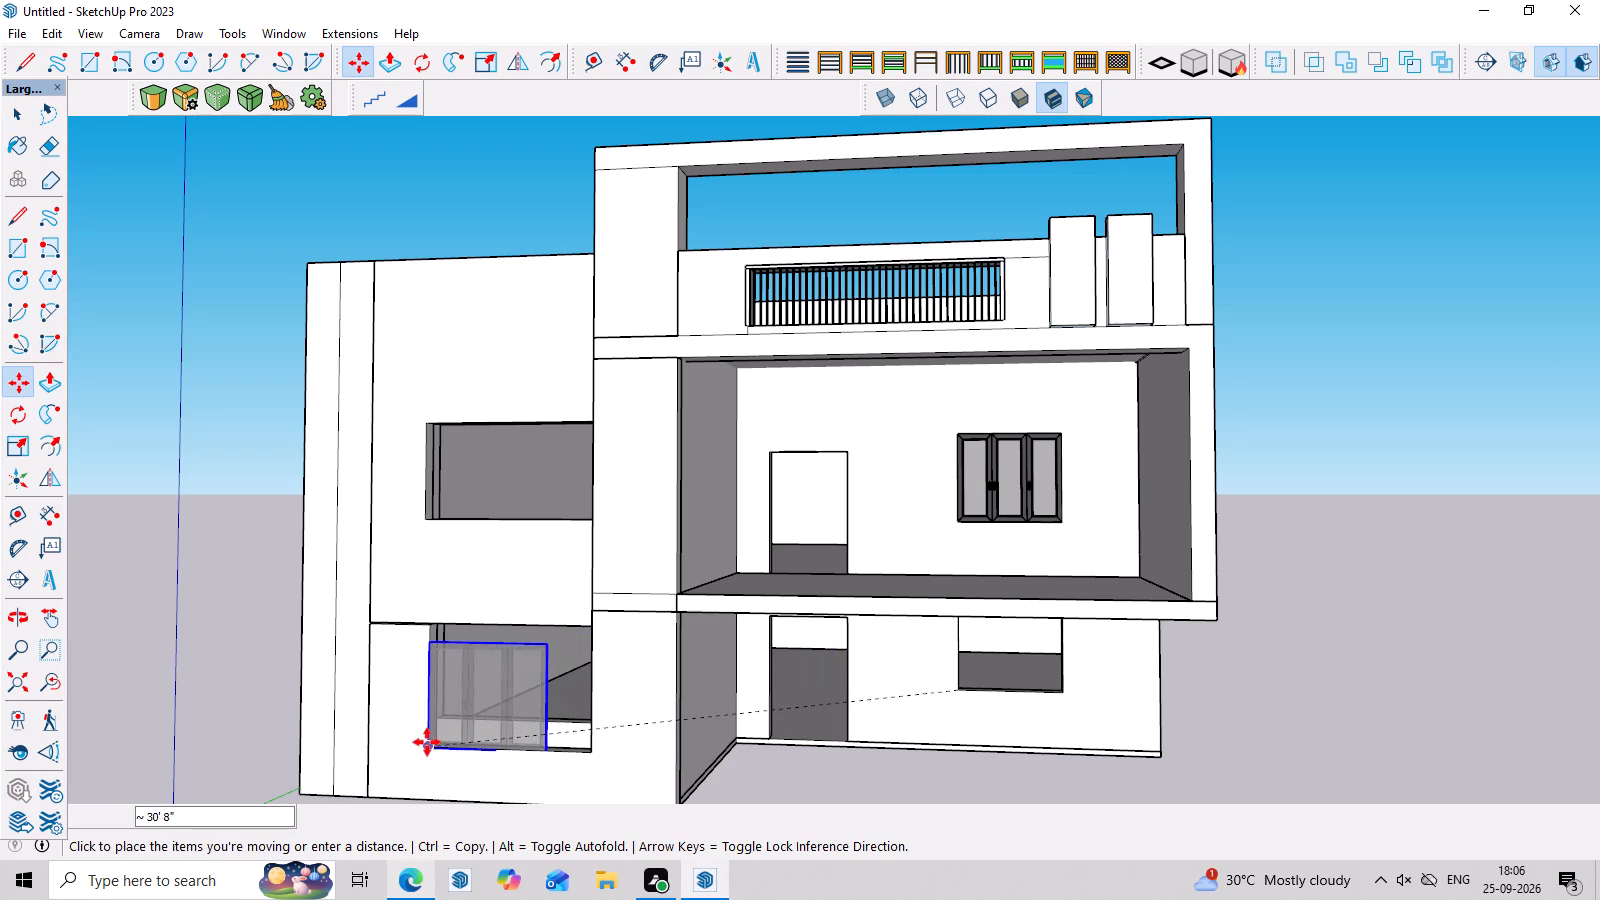
{"action": "scroll", "coordinate": [433, 731], "scroll_direction": "up", "scroll_amount": 2}
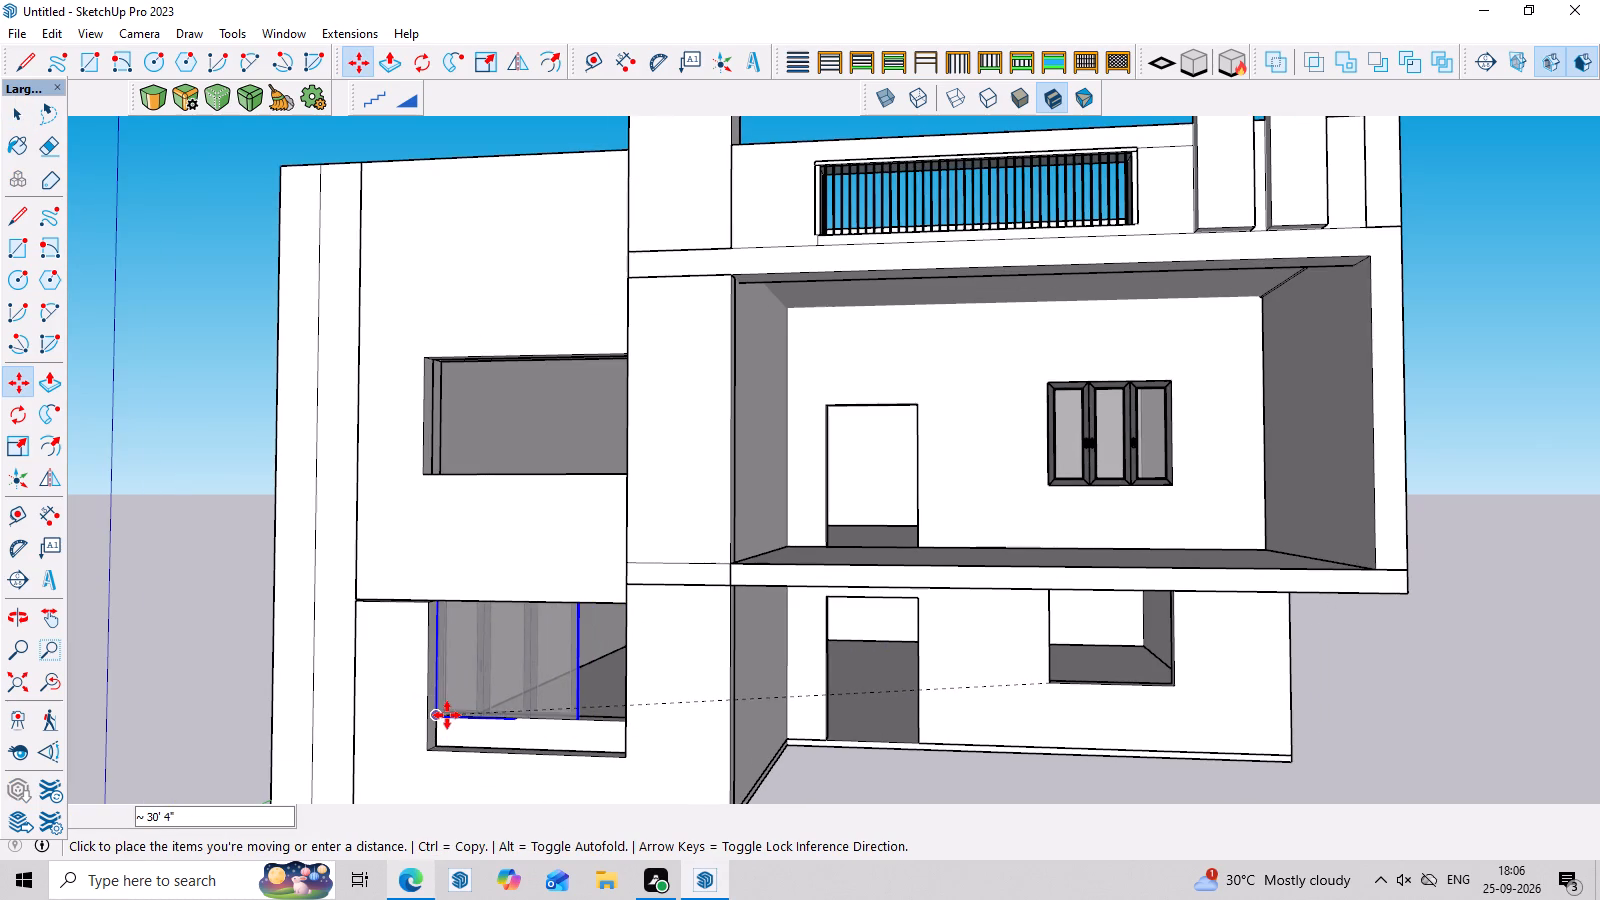
{"action": "scroll", "coordinate": [447, 715], "scroll_direction": "up", "scroll_amount": 3}
{"action": "middle_click_drag", "start_coordinate": [466, 713], "coordinate": [579, 598]}
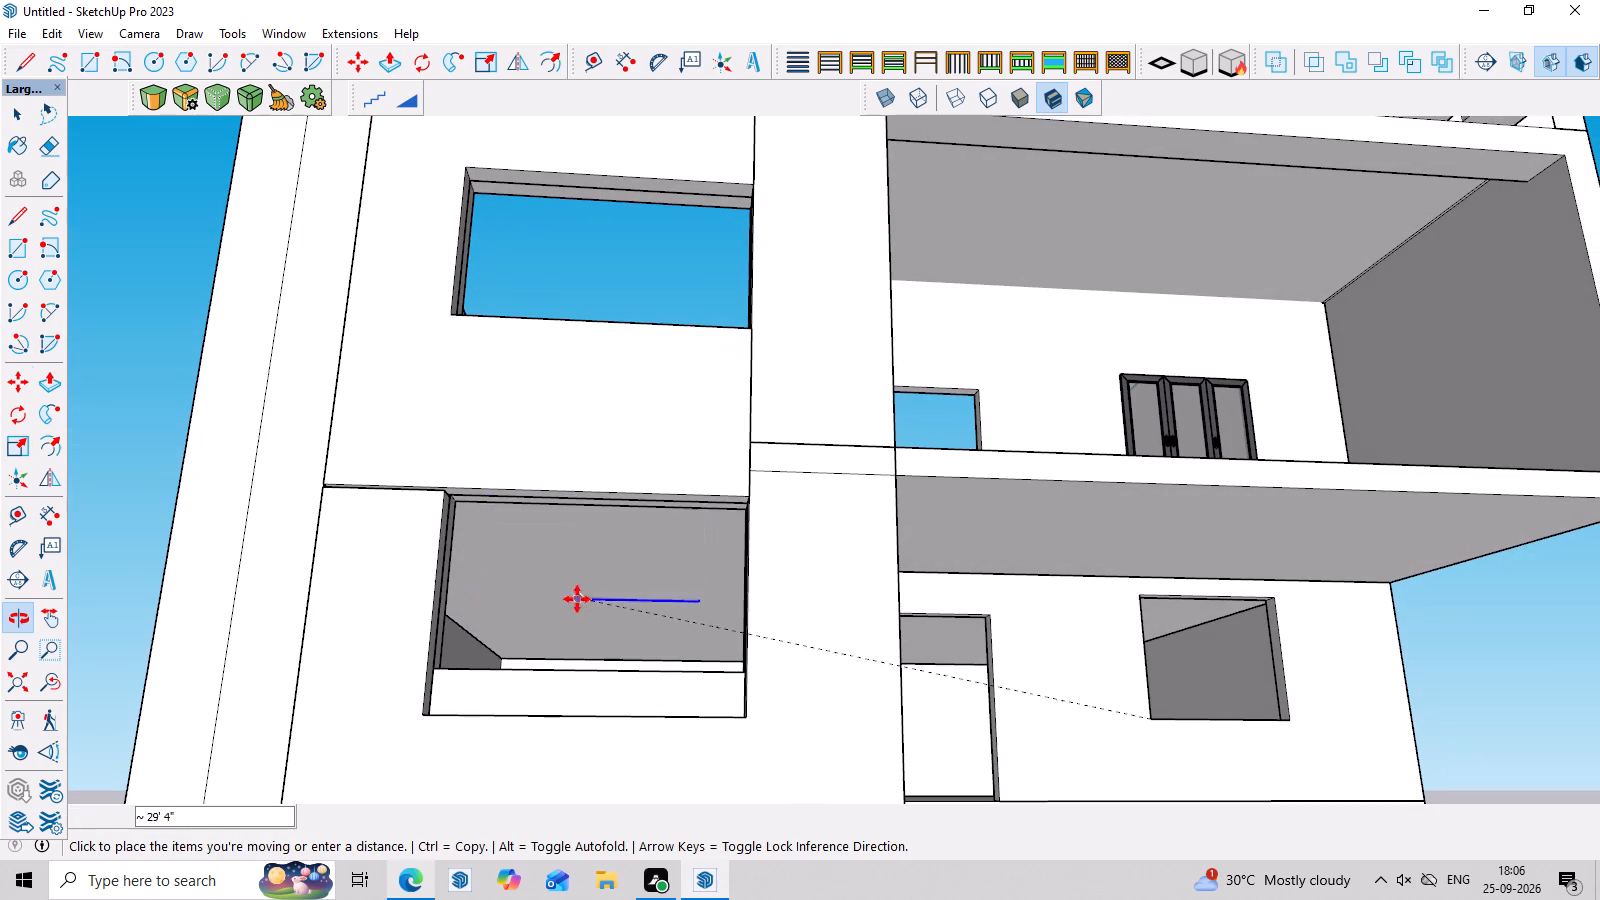
{"action": "left_click", "coordinate": [439, 666]}
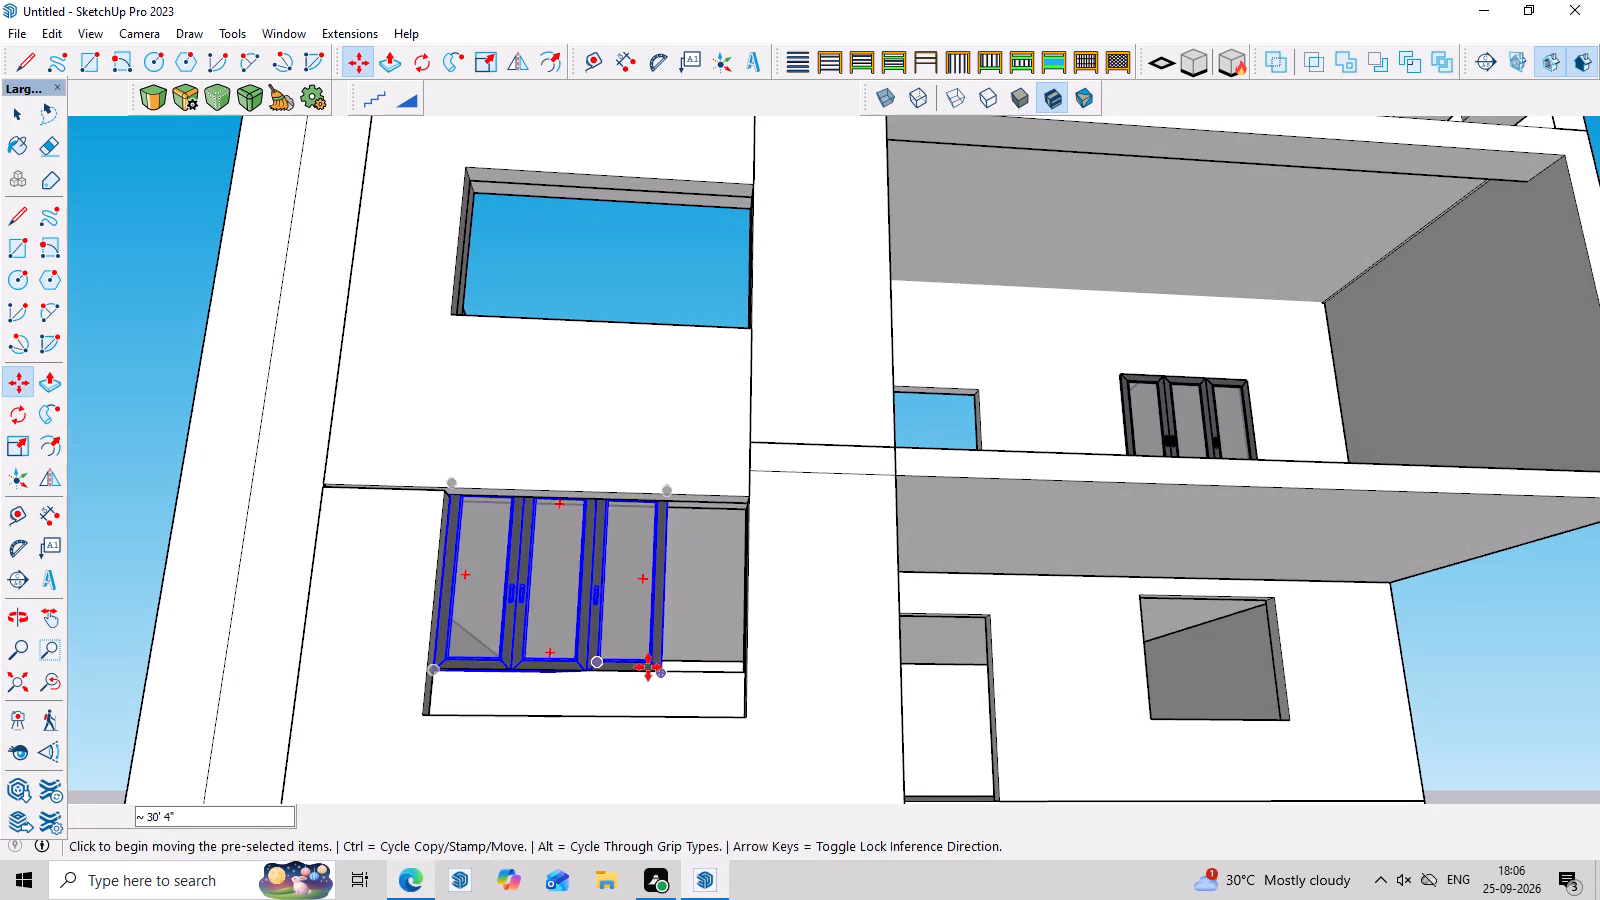
Stretch the moved three-panel window sideways from its free side toward the pier to span the wide front opening.
{"action": "middle_click_drag", "start_coordinate": [646, 682], "coordinate": [634, 785]}
{"action": "scroll", "coordinate": [690, 679], "scroll_direction": "up", "scroll_amount": 4}
{"action": "scroll", "coordinate": [686, 670], "scroll_direction": "down", "scroll_amount": 2}
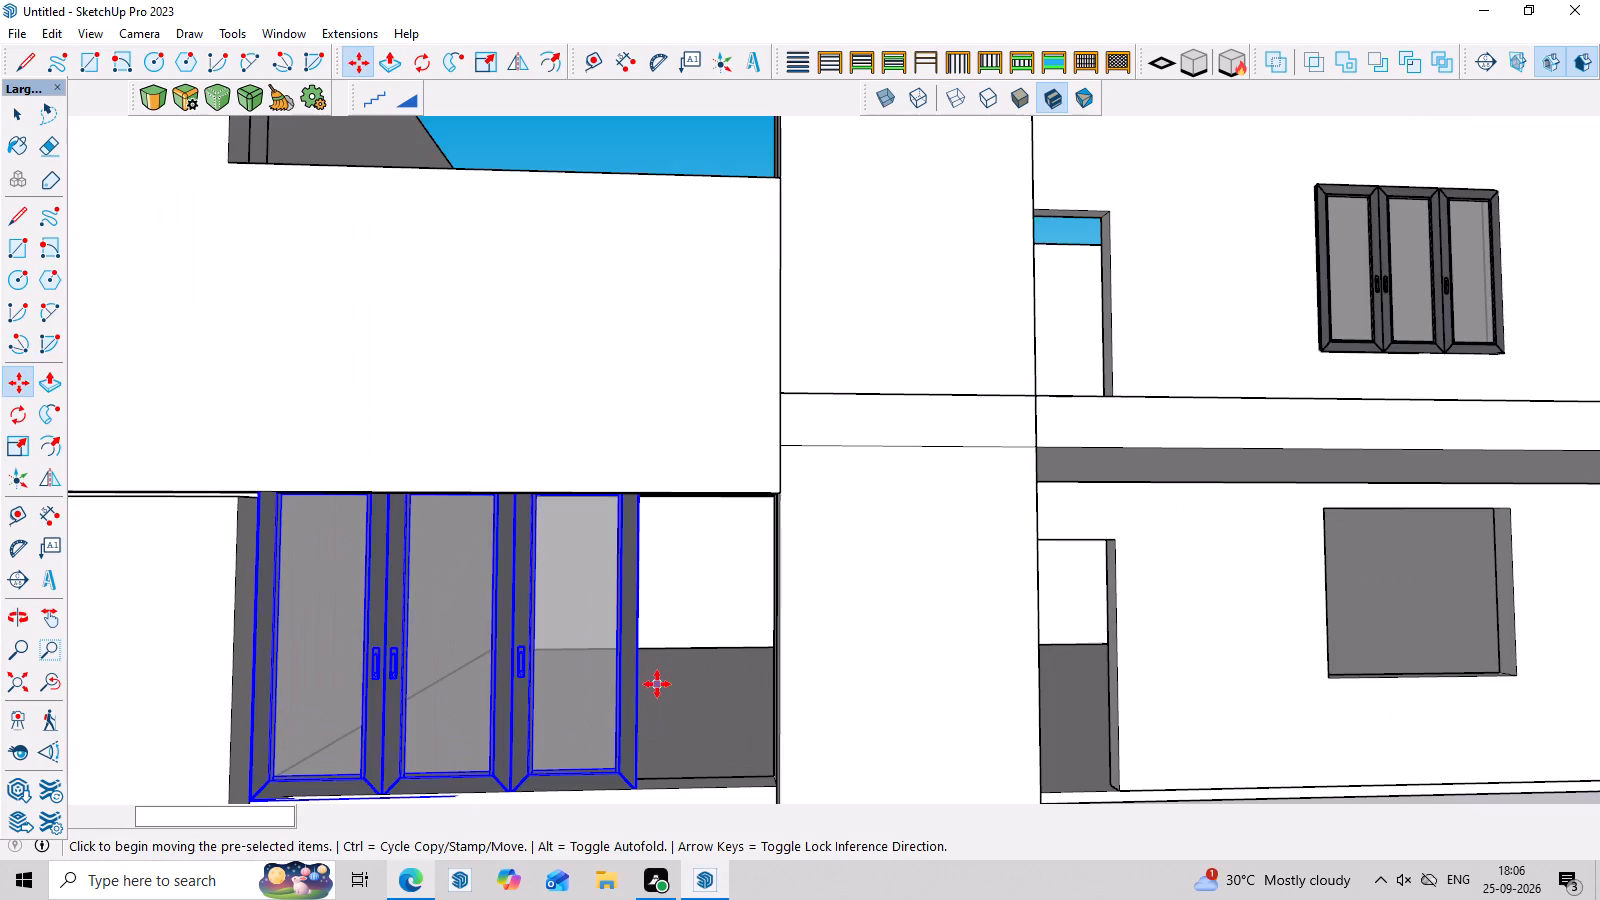
{"action": "key", "text": "s"}
{"action": "middle_click_drag", "start_coordinate": [702, 687], "coordinate": [567, 690]}
{"action": "scroll", "coordinate": [331, 634], "scroll_direction": "up", "scroll_amount": 3}
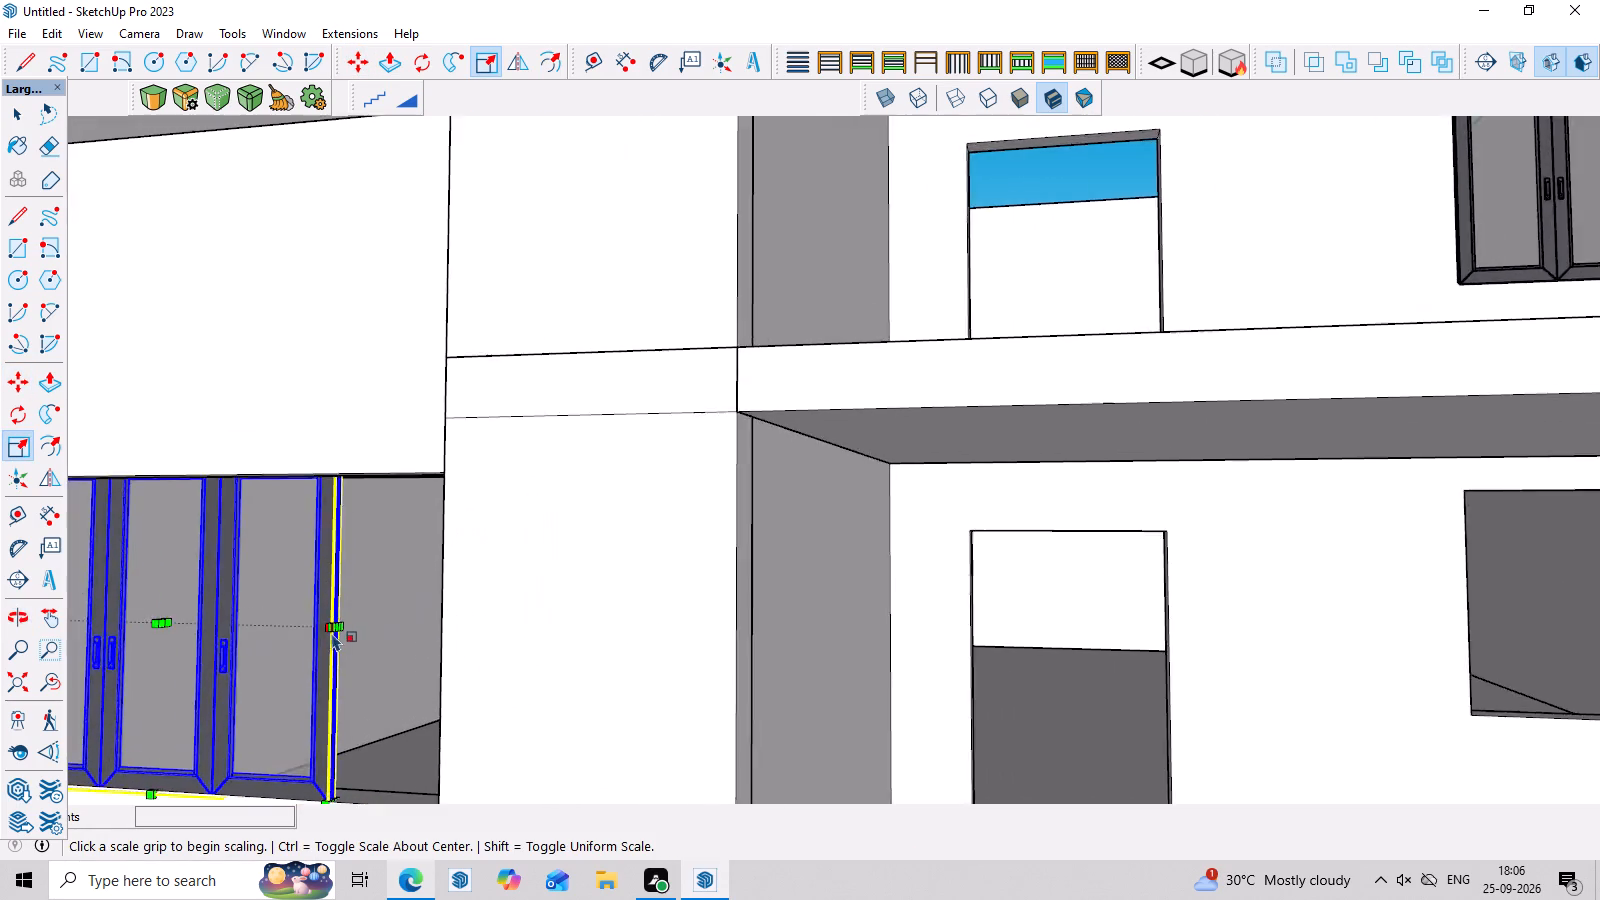
{"action": "scroll", "coordinate": [352, 627], "scroll_direction": "up", "scroll_amount": 6}
{"action": "scroll", "coordinate": [354, 622], "scroll_direction": "down", "scroll_amount": 2}
{"action": "scroll", "coordinate": [312, 640], "scroll_direction": "up", "scroll_amount": 2}
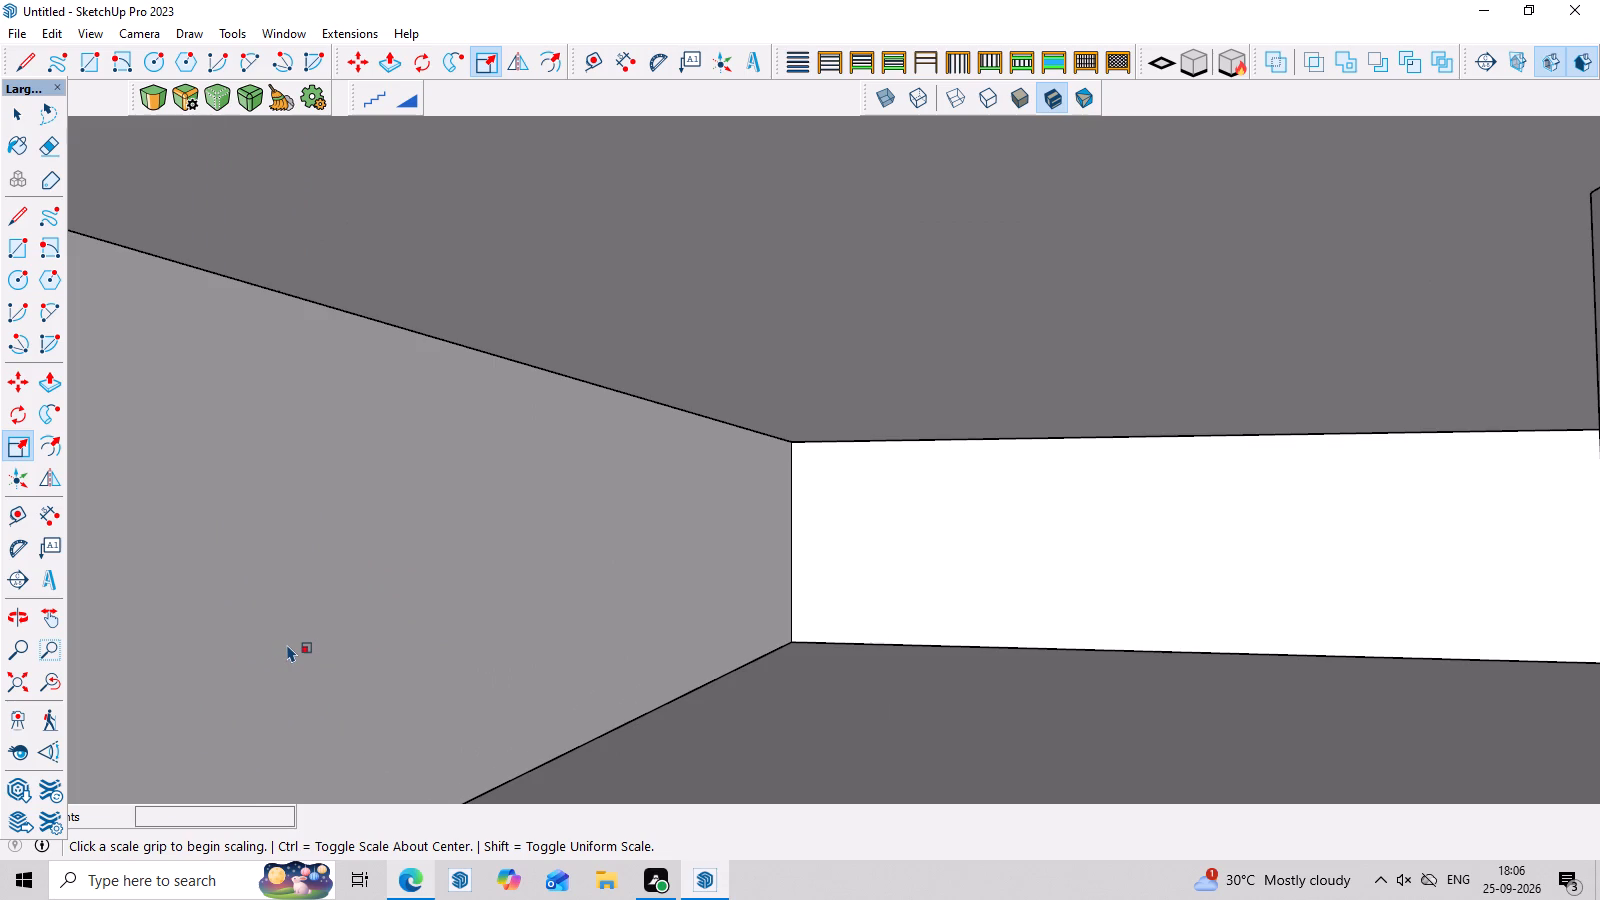
{"action": "scroll", "coordinate": [287, 644], "scroll_direction": "down", "scroll_amount": 3}
{"action": "left_click", "coordinate": [261, 643]}
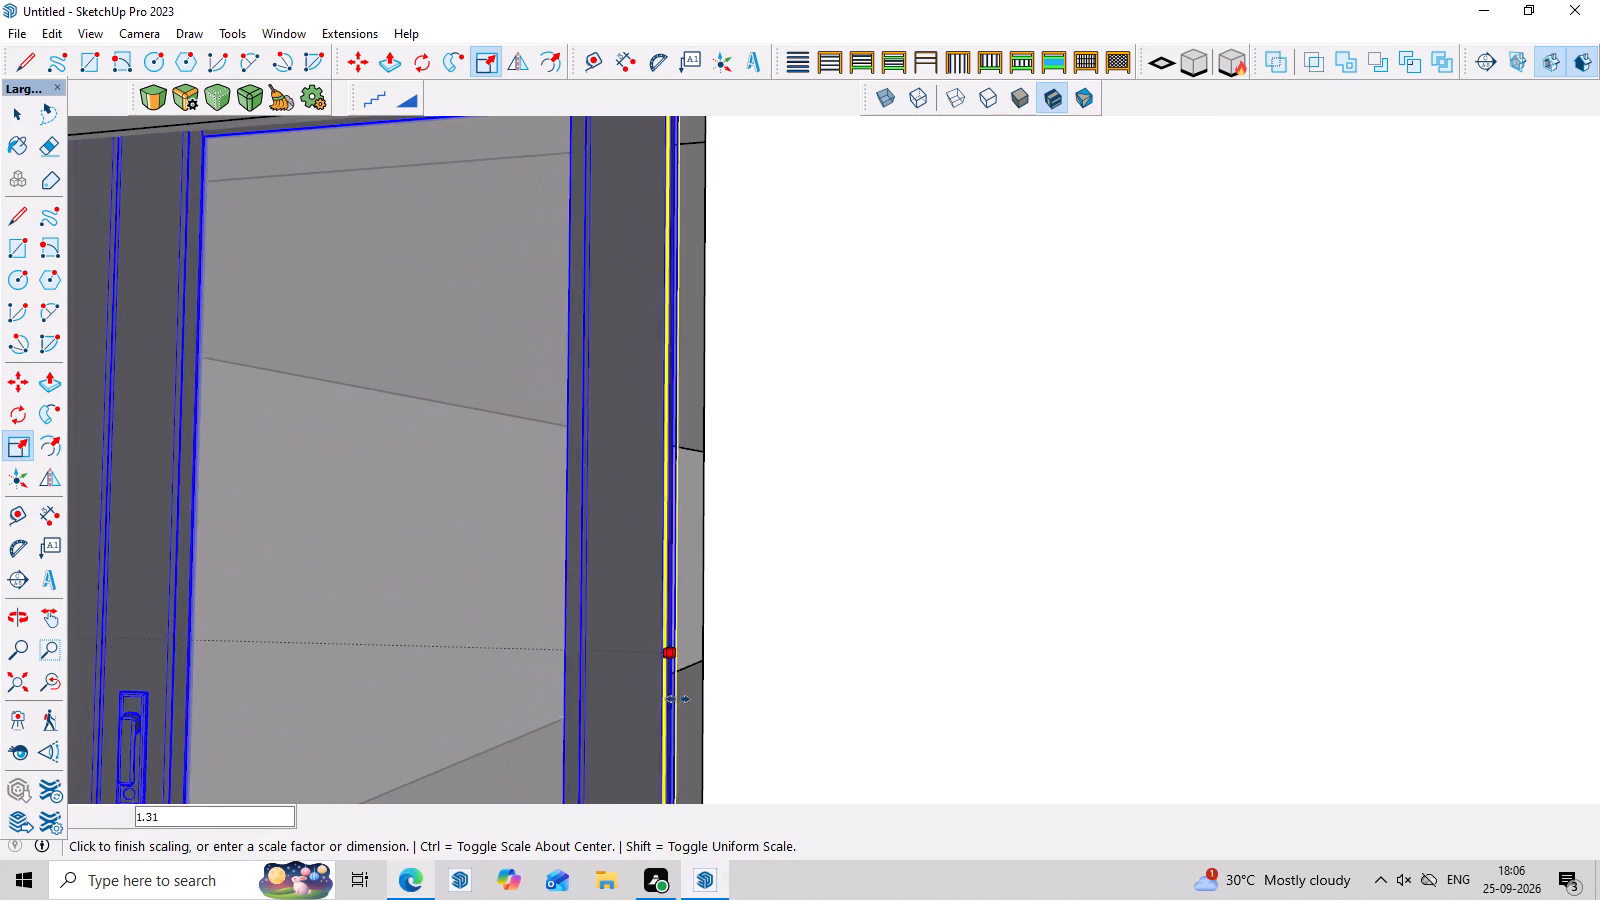
{"action": "left_click", "coordinate": [709, 699]}
Scale the front window from its pier-side edge by about 7.52 in depth and 1.03 in width to reach the pier.
{"action": "scroll", "coordinate": [642, 639], "scroll_direction": "up", "scroll_amount": 2}
{"action": "scroll", "coordinate": [653, 641], "scroll_direction": "down", "scroll_amount": 17}
{"action": "scroll", "coordinate": [874, 571], "scroll_direction": "down", "scroll_amount": 7}
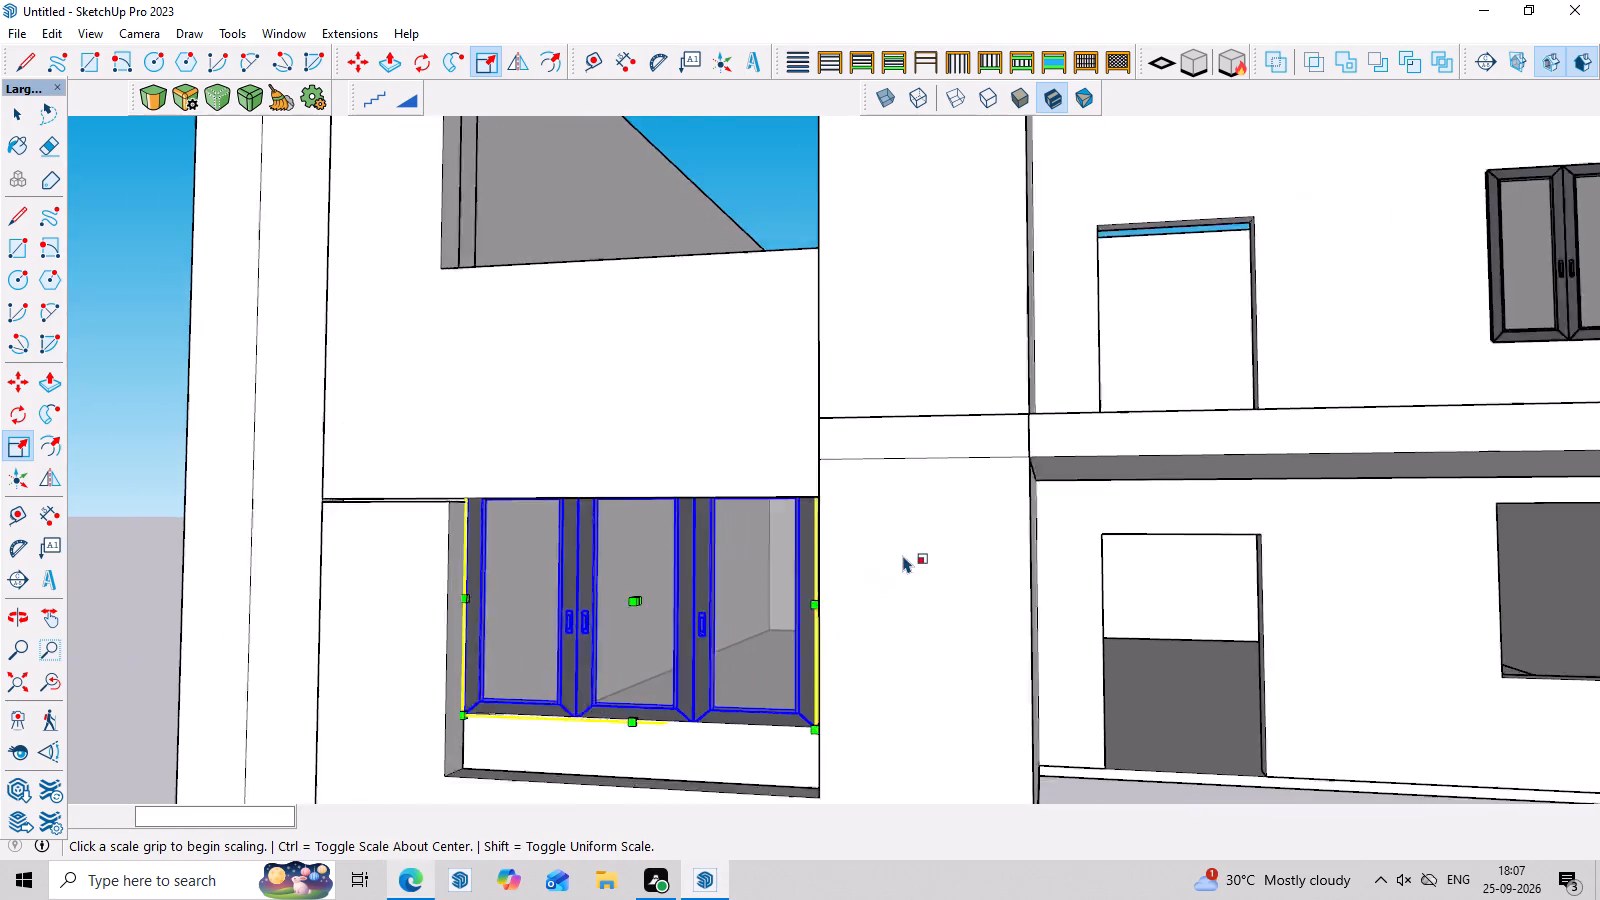
{"action": "scroll", "coordinate": [903, 555], "scroll_direction": "down", "scroll_amount": 1}
{"action": "middle_click_drag", "start_coordinate": [999, 629], "coordinate": [1067, 485]}
{"action": "scroll", "coordinate": [953, 503], "scroll_direction": "up", "scroll_amount": 3}
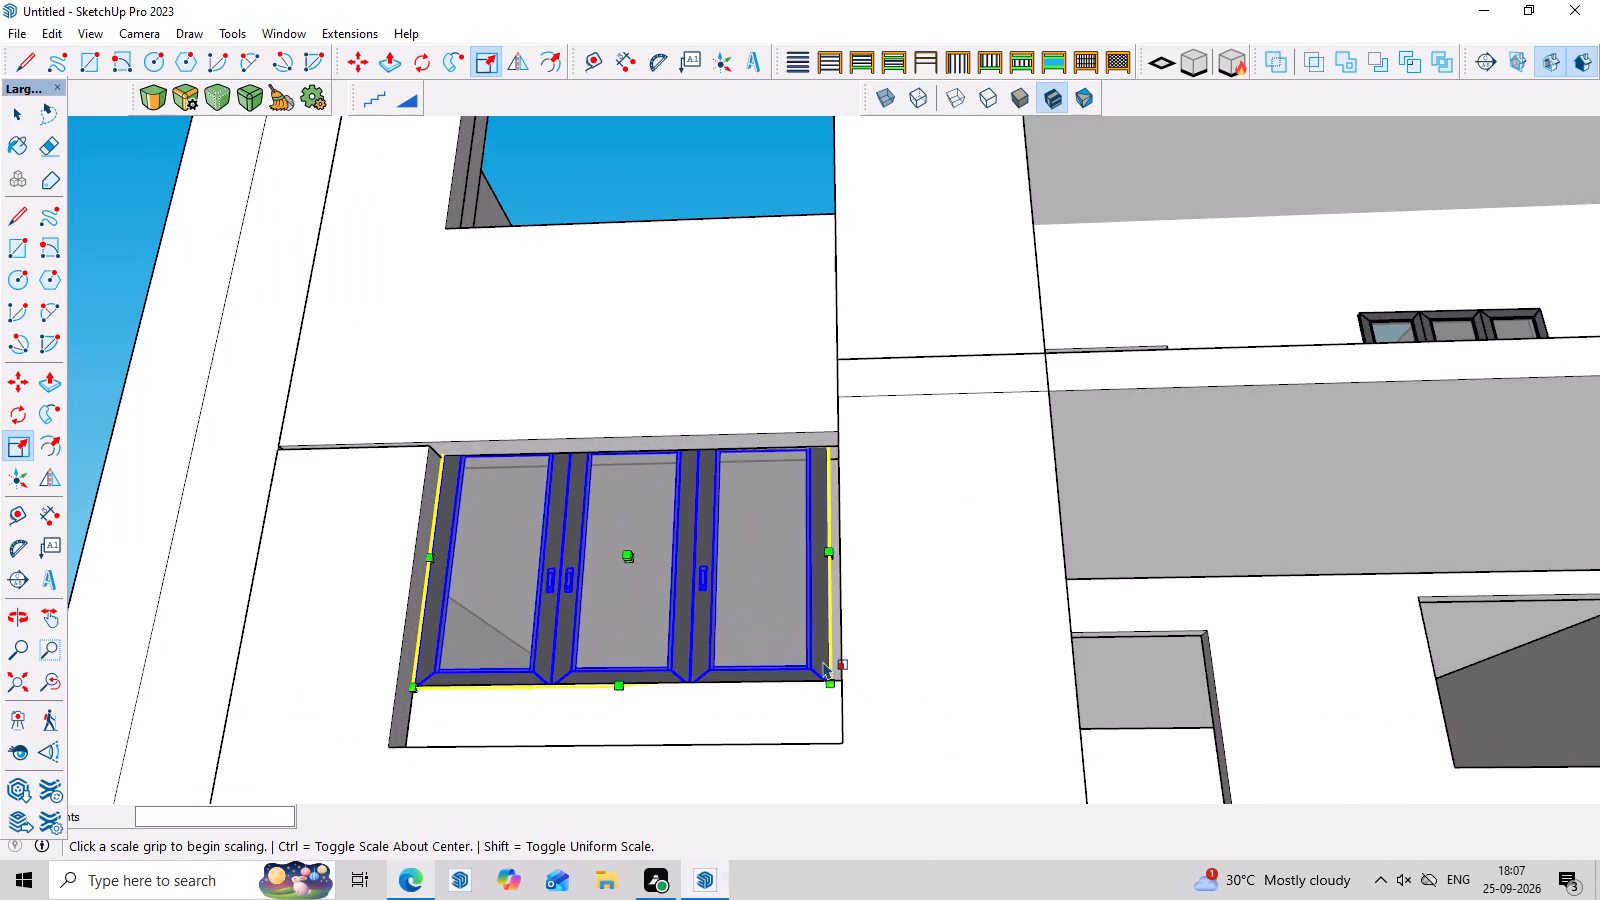
{"action": "middle_click_drag", "start_coordinate": [836, 669], "coordinate": [836, 719]}
{"action": "scroll", "coordinate": [795, 590], "scroll_direction": "up", "scroll_amount": 2}
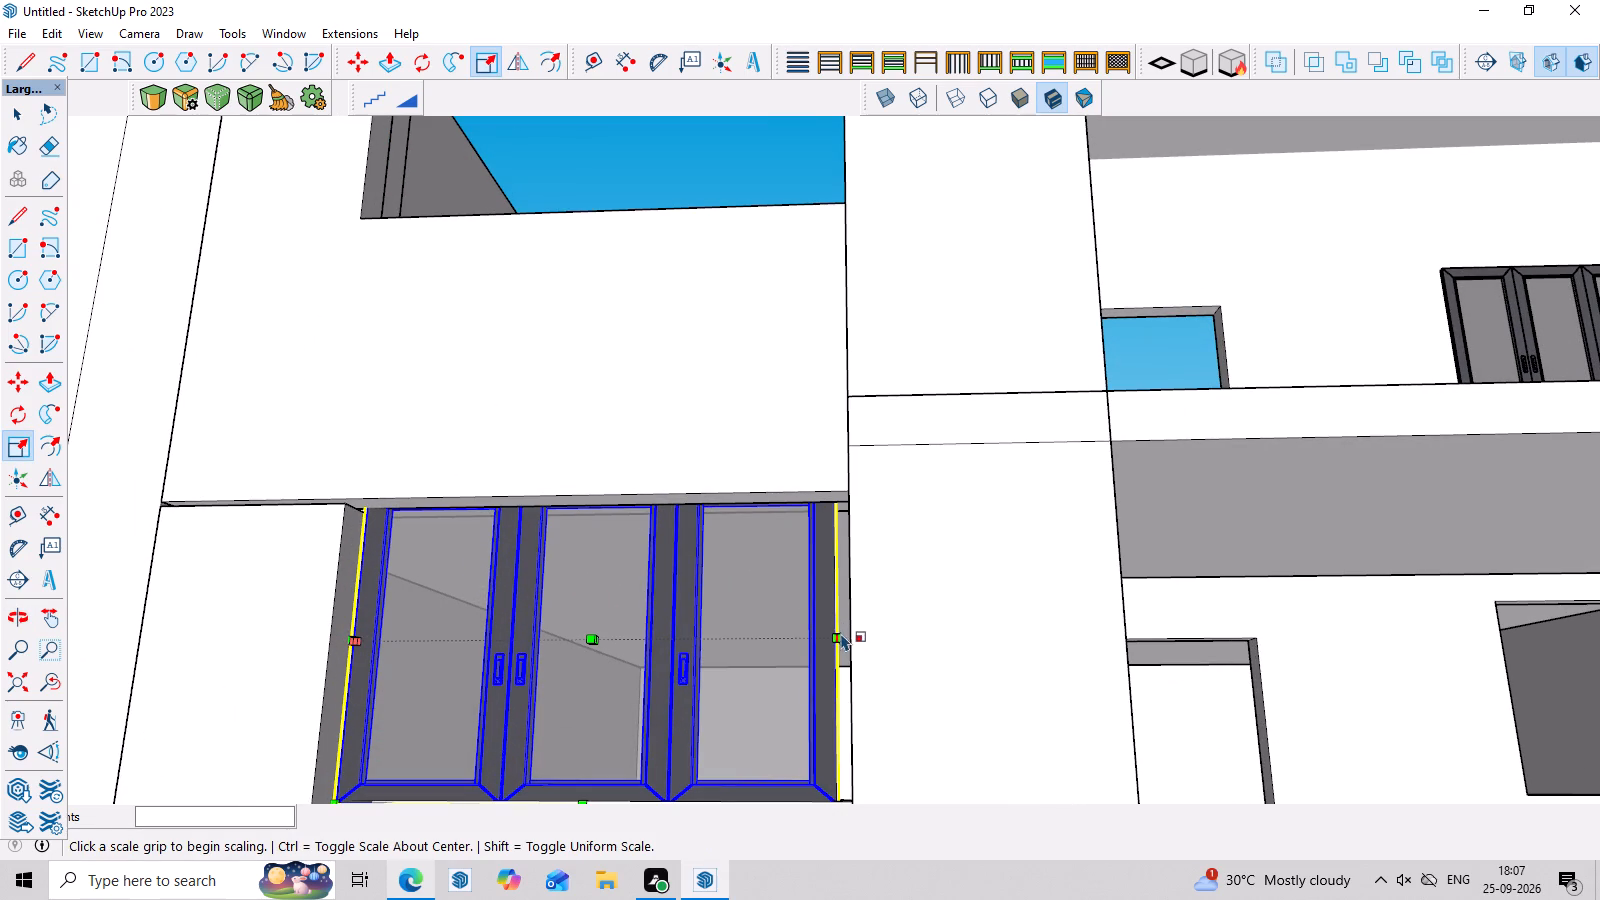
{"action": "left_click", "coordinate": [839, 634]}
{"action": "left_click", "coordinate": [853, 634]}
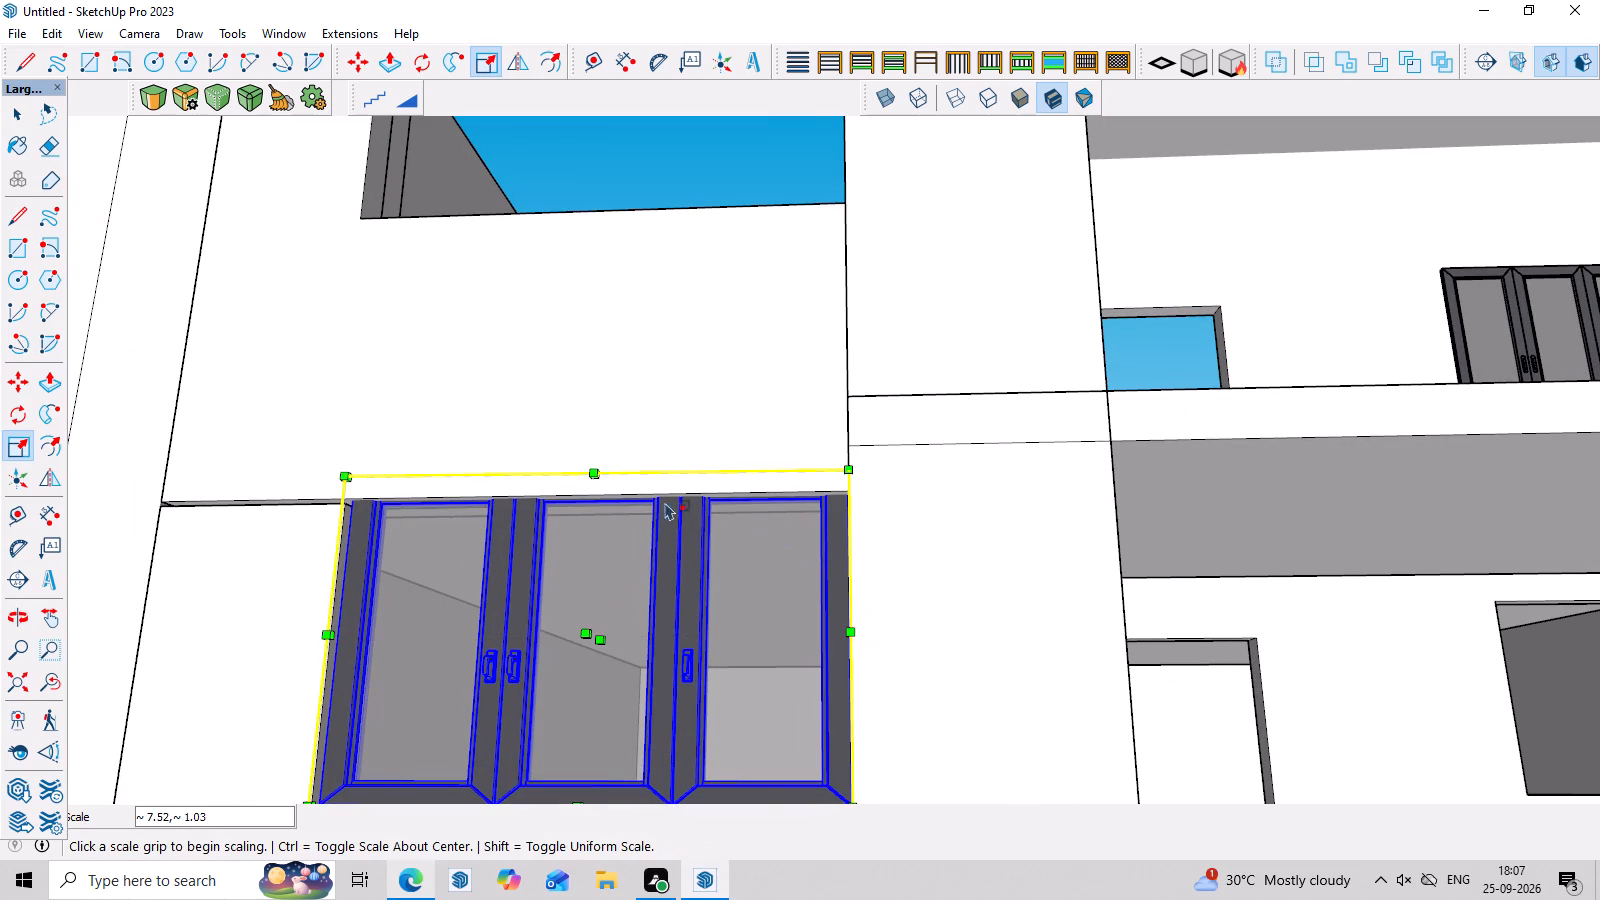
Scale the front window from its top edge by about 0.13 in depth and 0.93 in height to fit under the opening's head.
{"action": "left_click", "coordinate": [597, 470]}
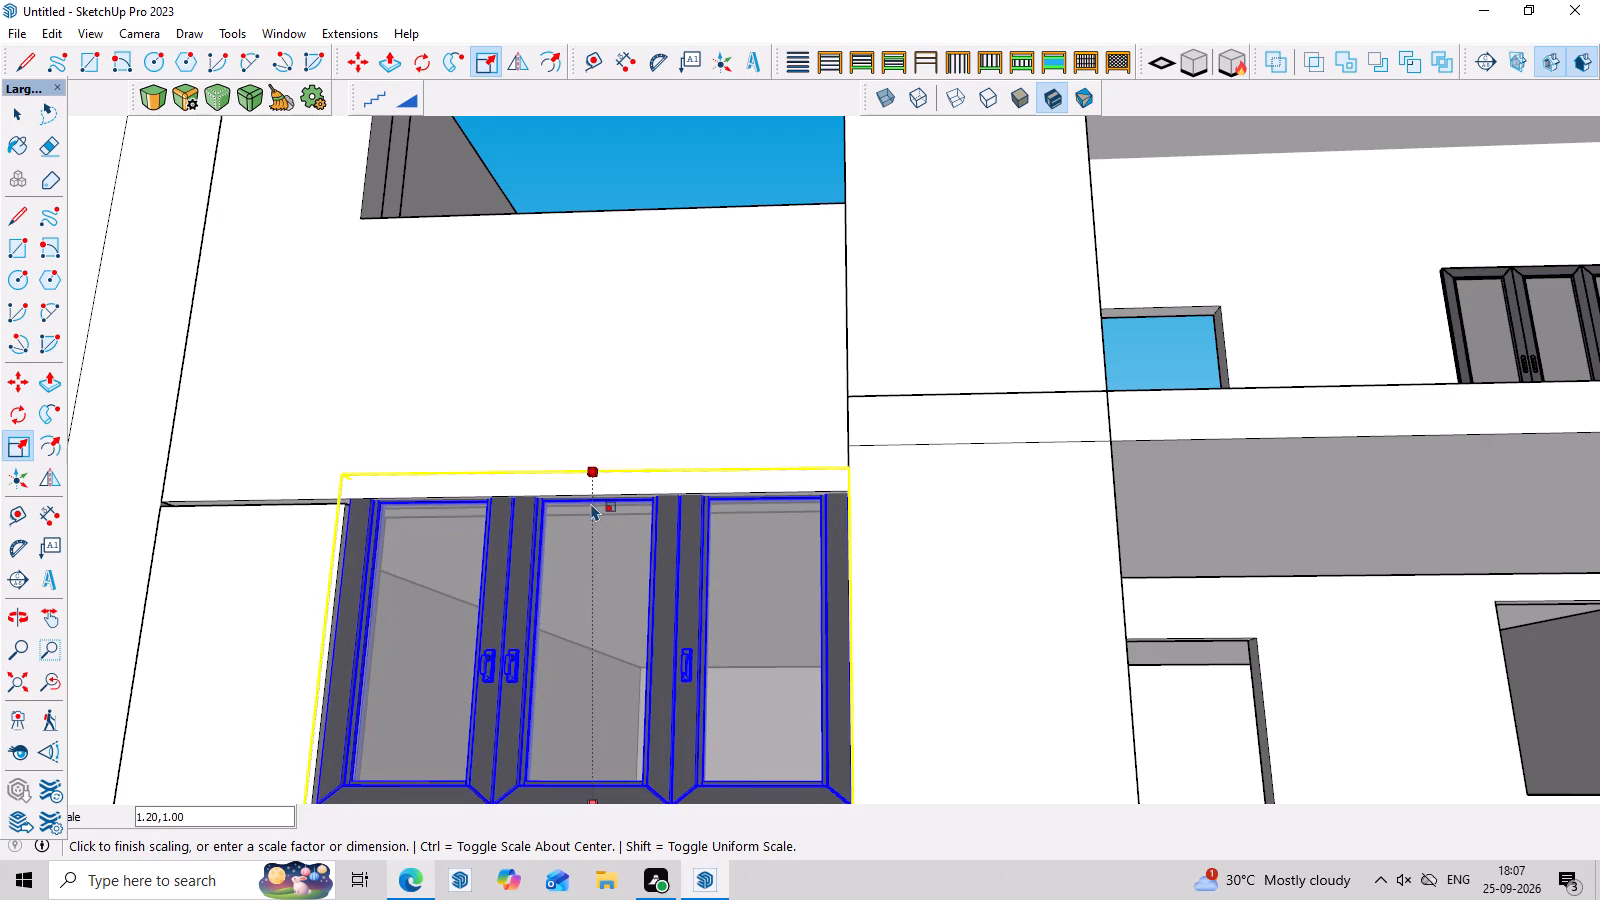
{"action": "left_click", "coordinate": [591, 503]}
{"action": "left_click", "coordinate": [596, 468]}
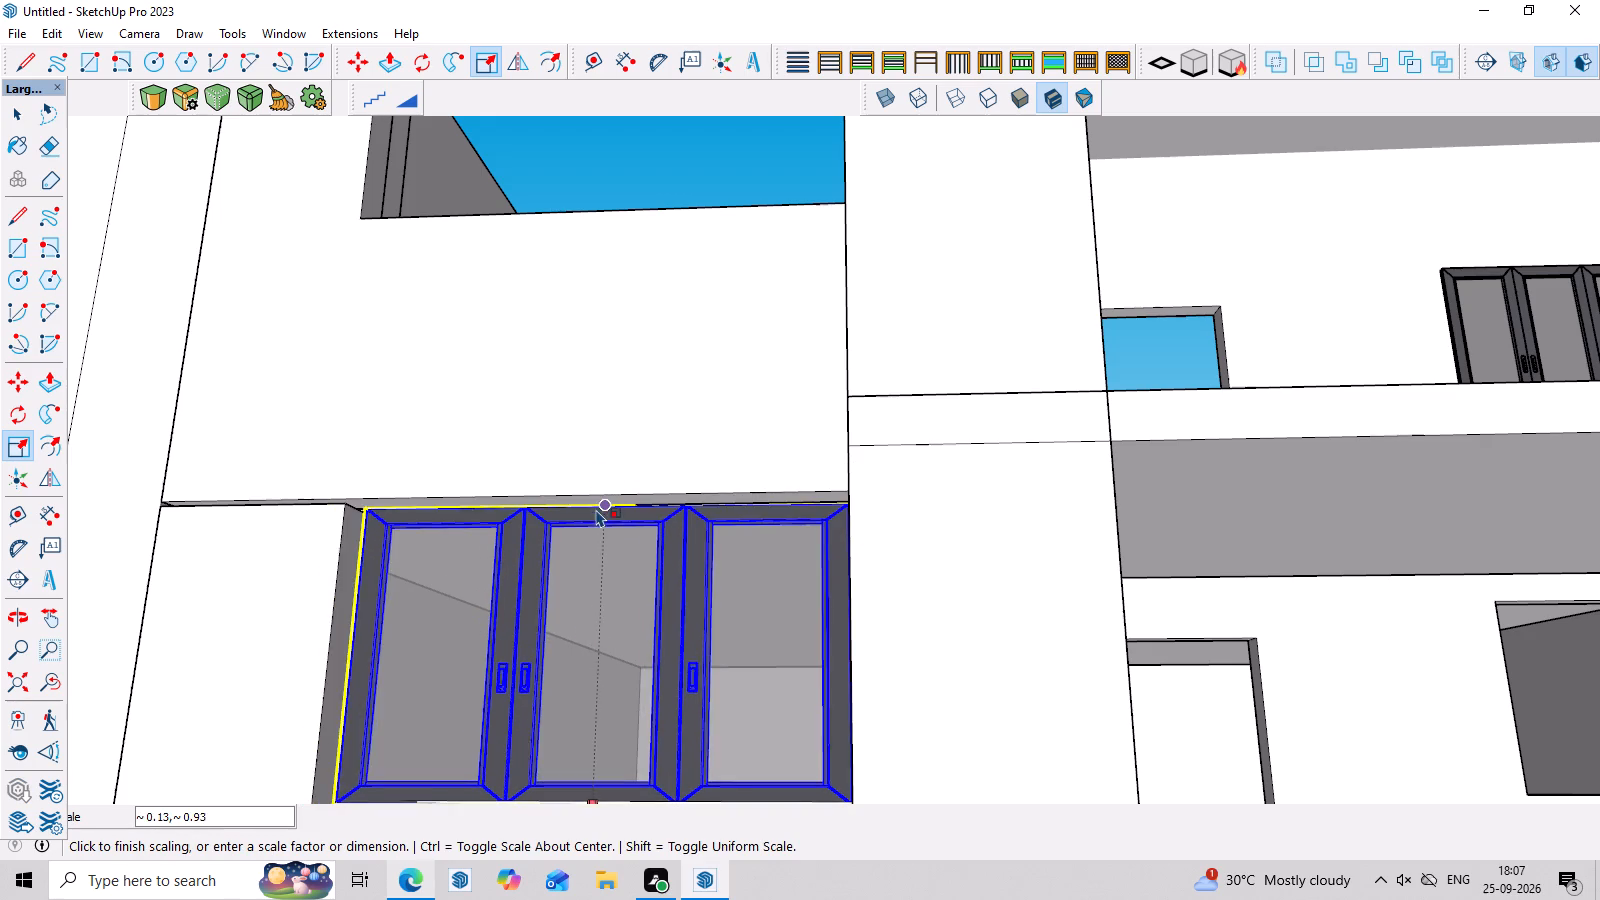
{"action": "left_click", "coordinate": [596, 512]}
{"action": "middle_click_drag", "start_coordinate": [674, 580], "coordinate": [717, 633]}
{"action": "scroll", "coordinate": [472, 563], "scroll_direction": "up", "scroll_amount": 6}
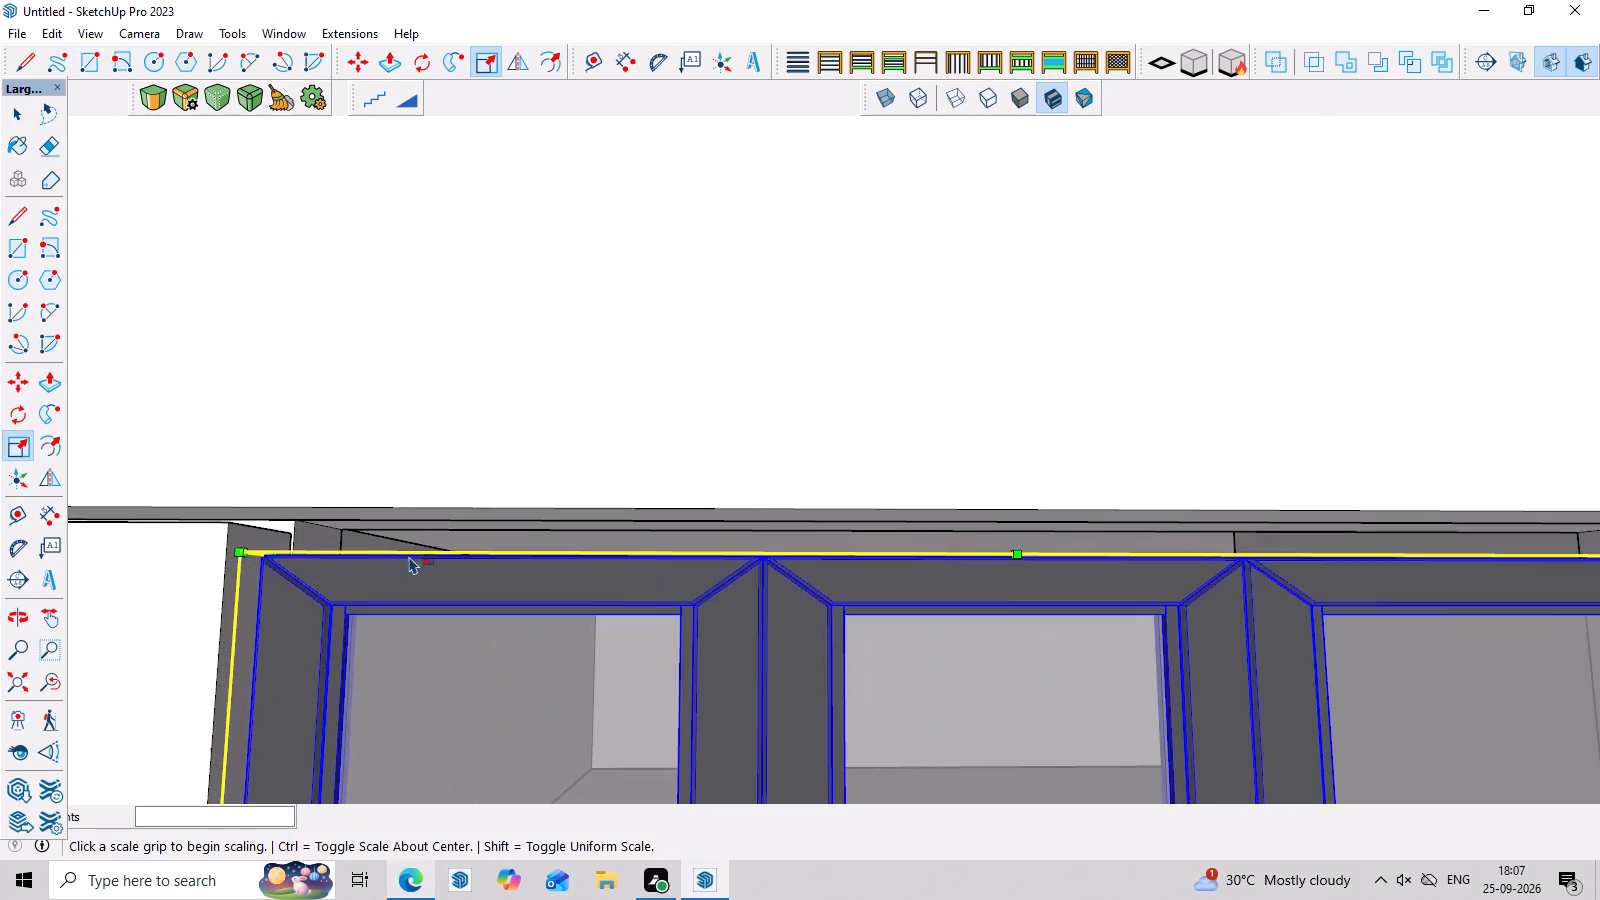
{"action": "middle_click_drag", "start_coordinate": [431, 562], "coordinate": [572, 561]}
{"action": "scroll", "coordinate": [478, 545], "scroll_direction": "down", "scroll_amount": 11}
{"action": "middle_click_drag", "start_coordinate": [776, 696], "coordinate": [761, 719]}
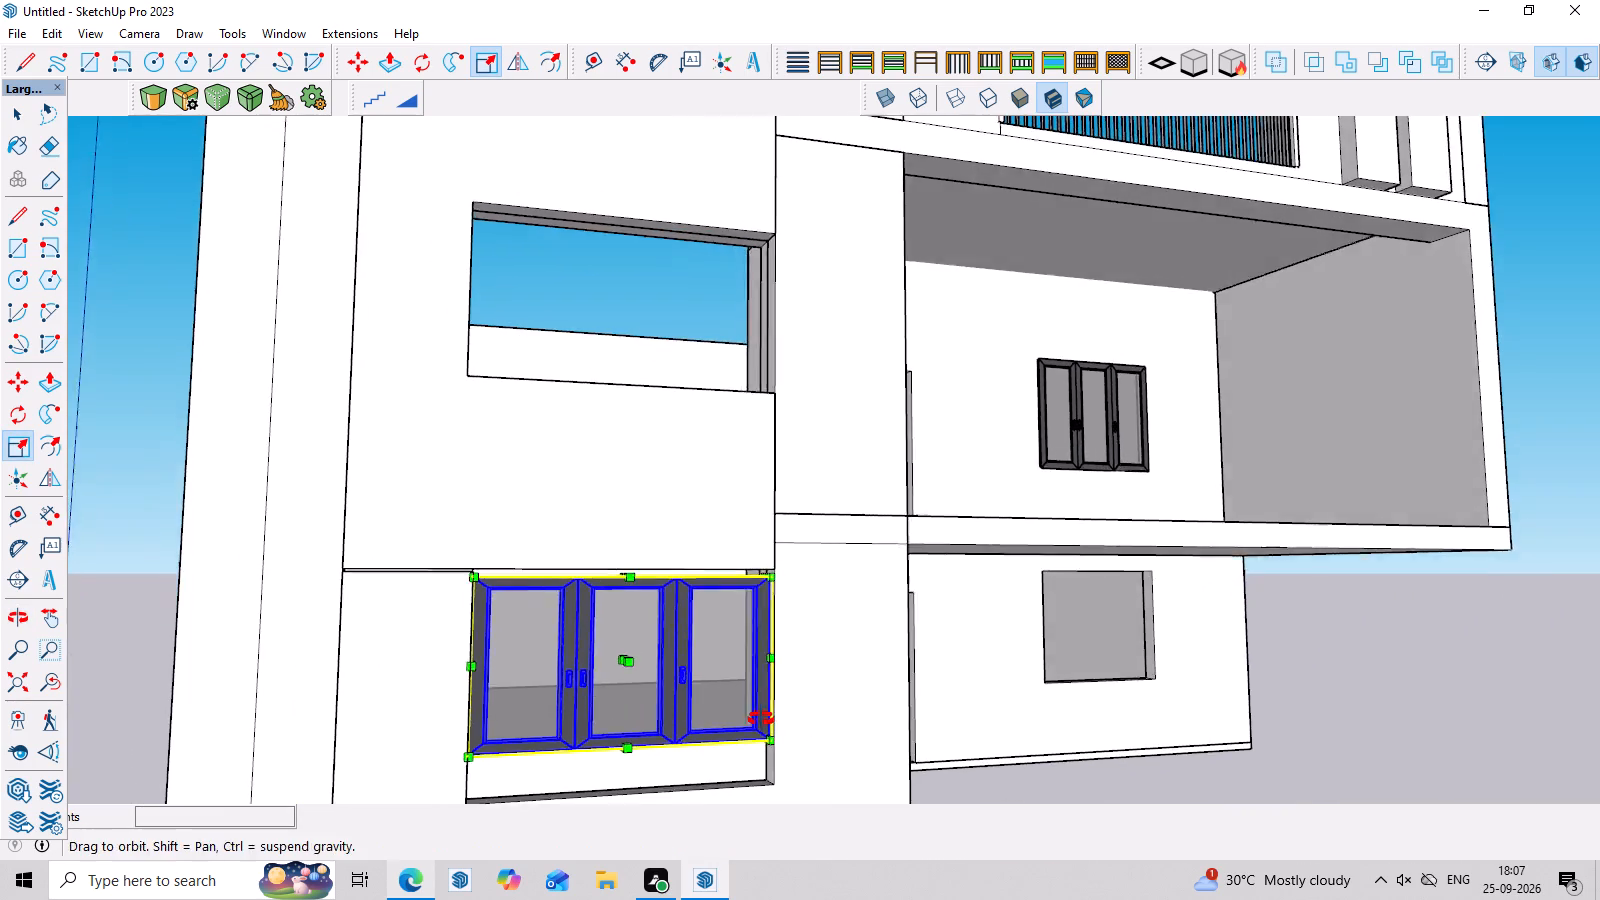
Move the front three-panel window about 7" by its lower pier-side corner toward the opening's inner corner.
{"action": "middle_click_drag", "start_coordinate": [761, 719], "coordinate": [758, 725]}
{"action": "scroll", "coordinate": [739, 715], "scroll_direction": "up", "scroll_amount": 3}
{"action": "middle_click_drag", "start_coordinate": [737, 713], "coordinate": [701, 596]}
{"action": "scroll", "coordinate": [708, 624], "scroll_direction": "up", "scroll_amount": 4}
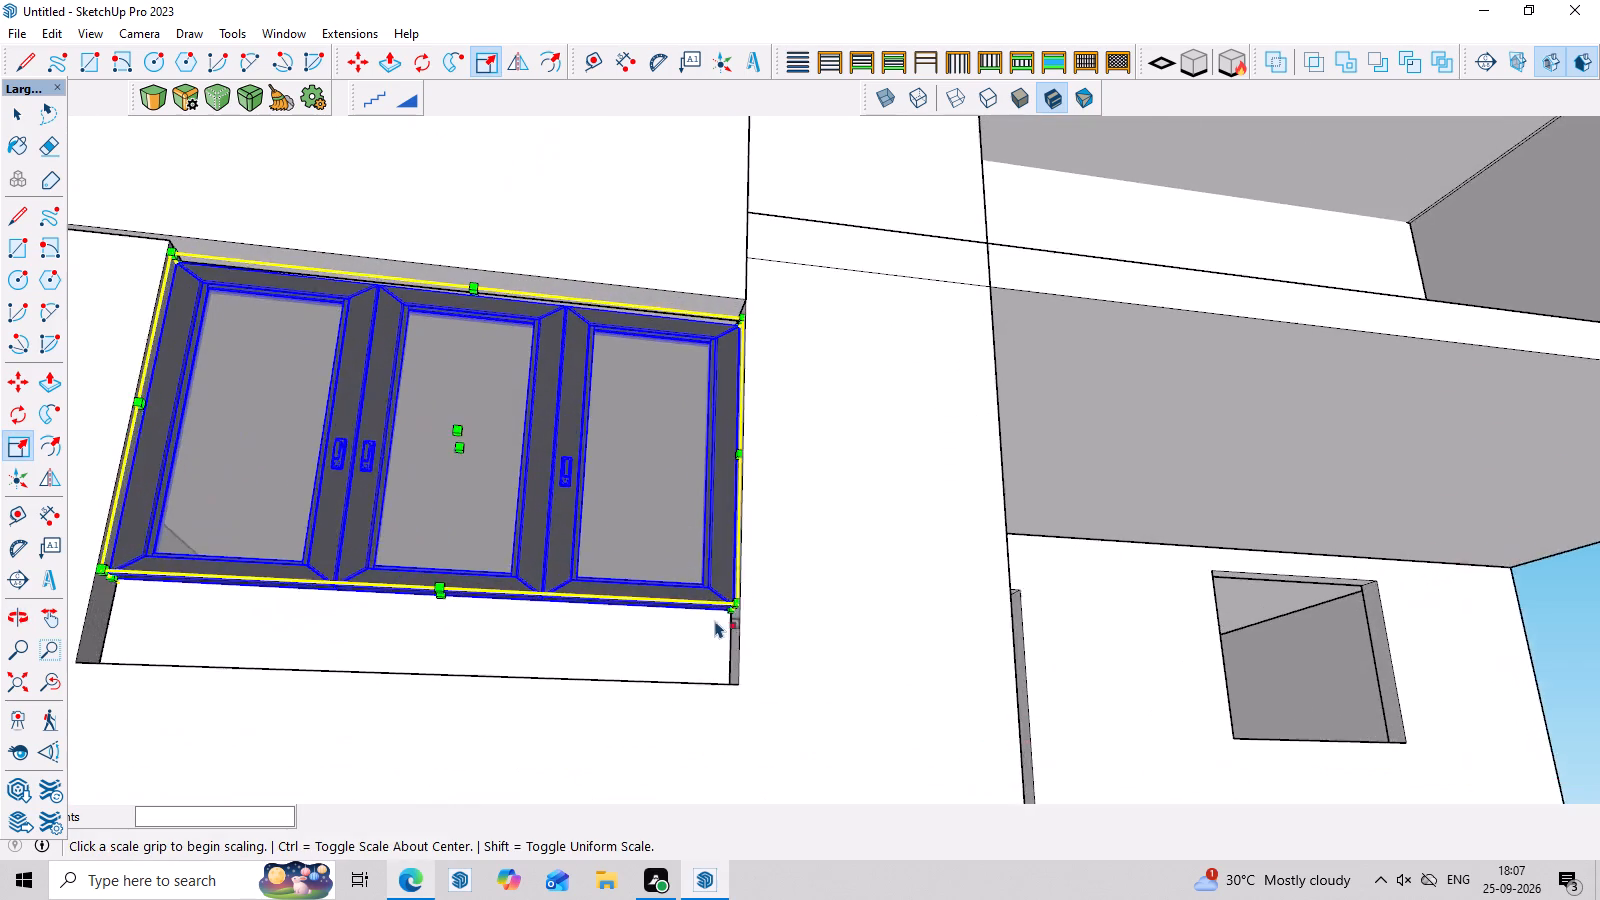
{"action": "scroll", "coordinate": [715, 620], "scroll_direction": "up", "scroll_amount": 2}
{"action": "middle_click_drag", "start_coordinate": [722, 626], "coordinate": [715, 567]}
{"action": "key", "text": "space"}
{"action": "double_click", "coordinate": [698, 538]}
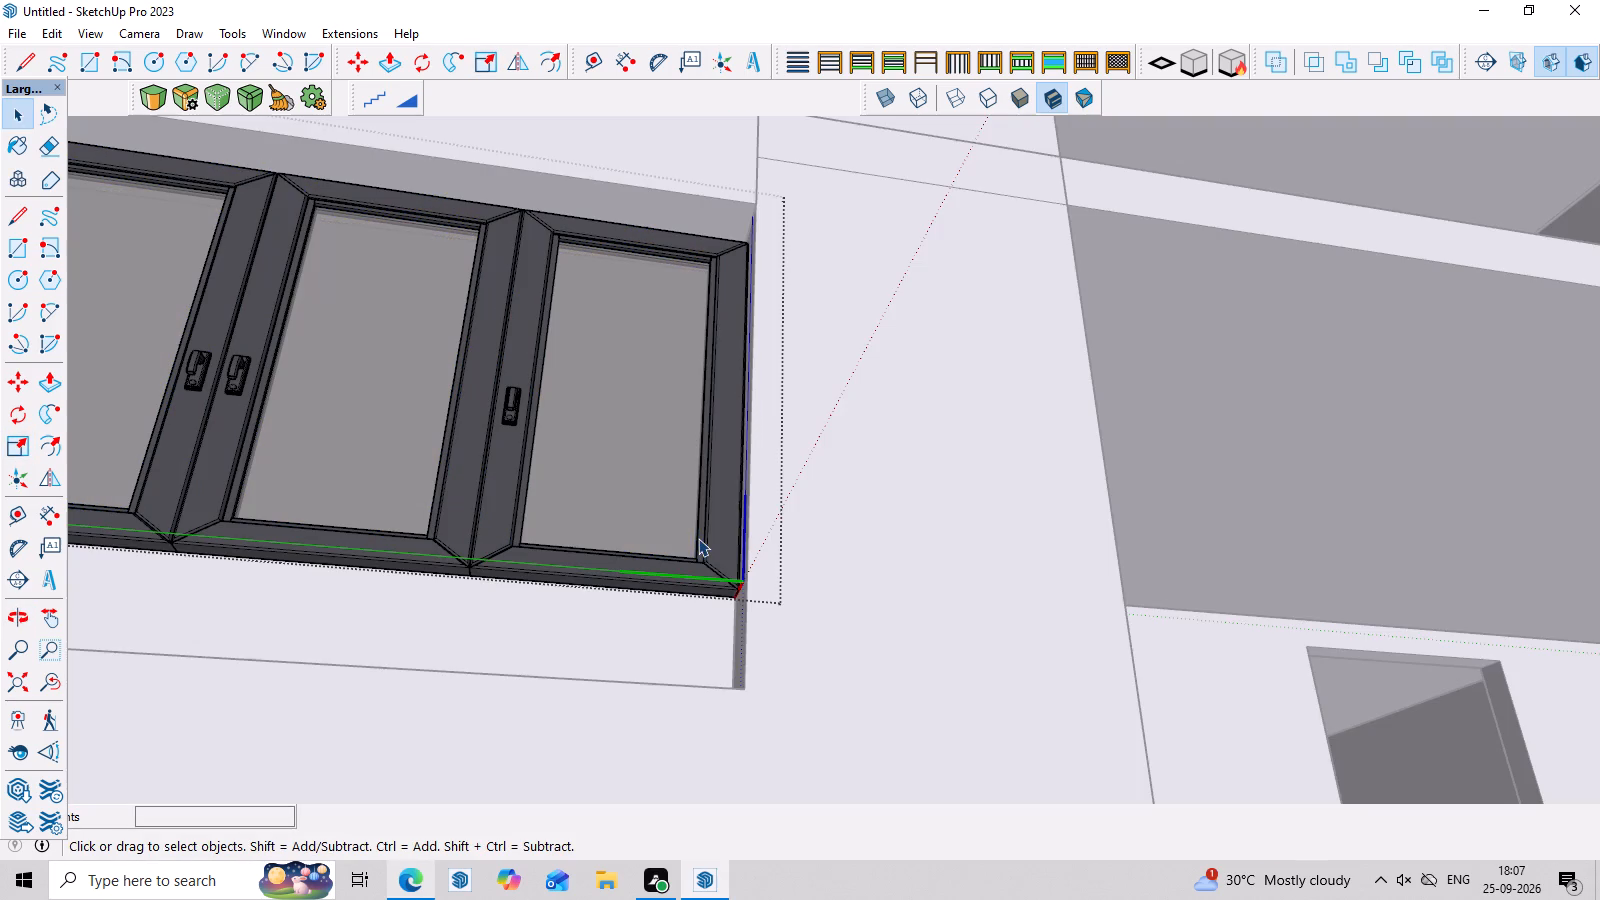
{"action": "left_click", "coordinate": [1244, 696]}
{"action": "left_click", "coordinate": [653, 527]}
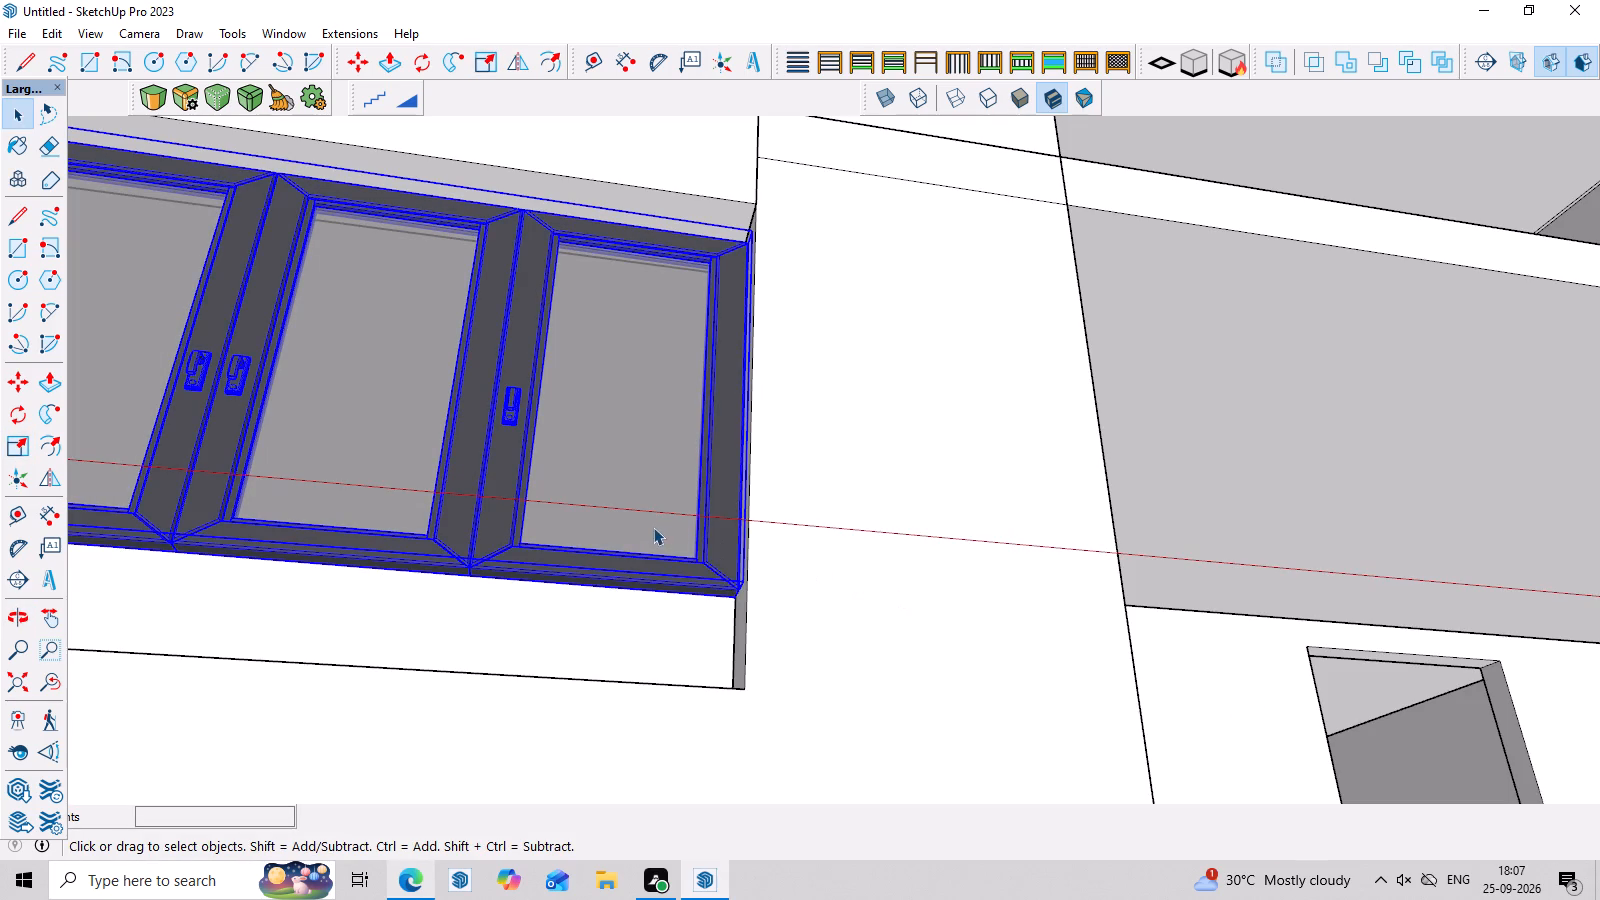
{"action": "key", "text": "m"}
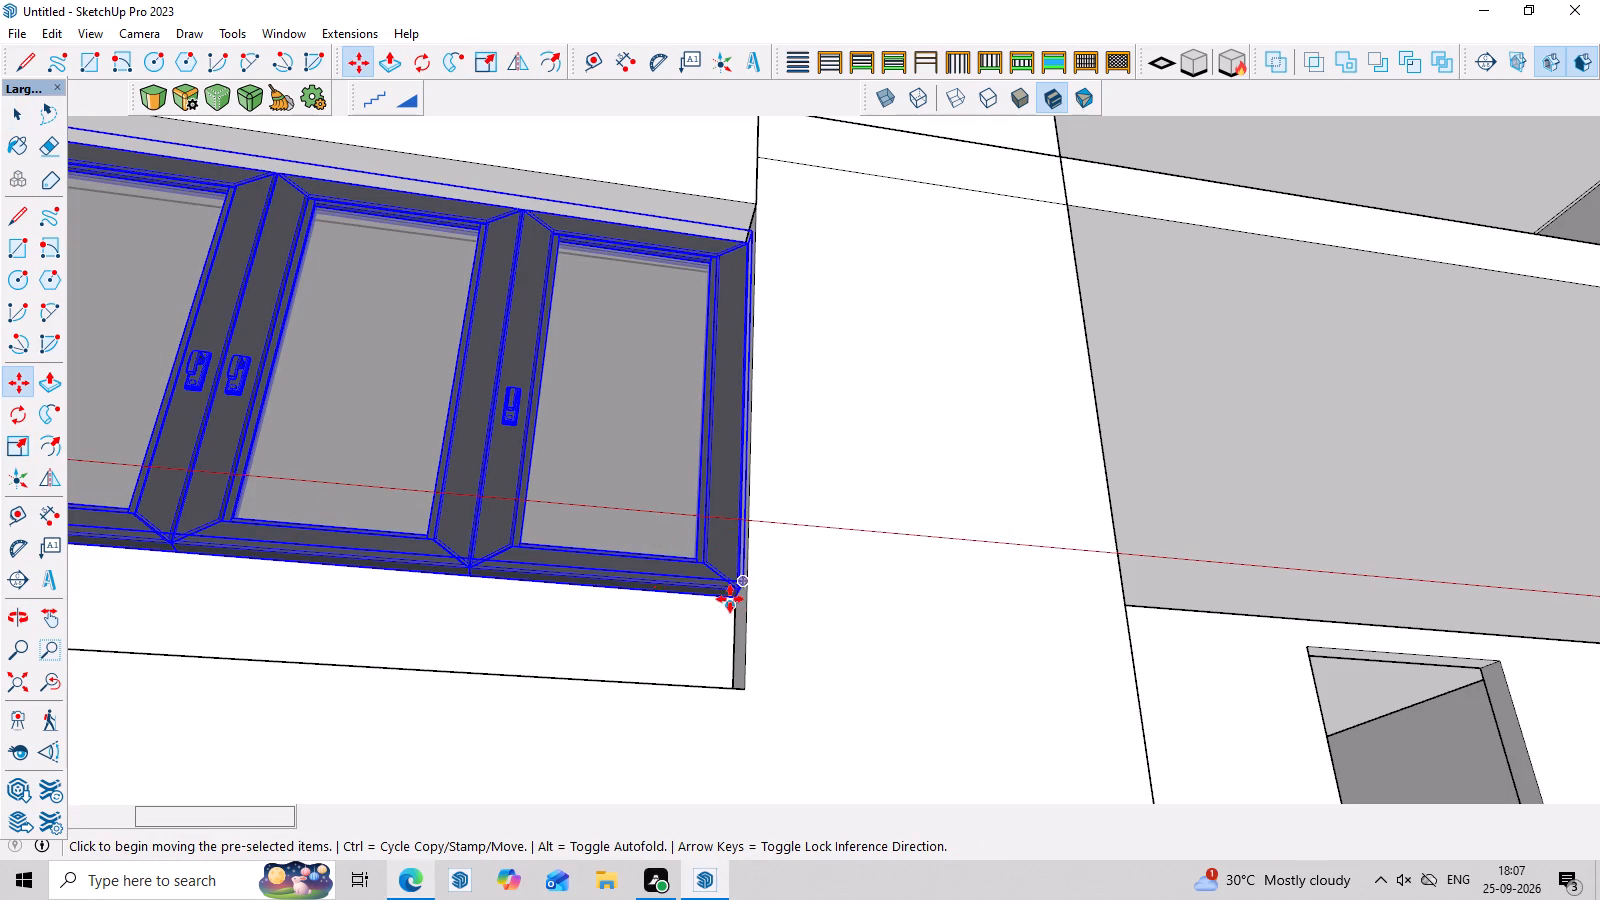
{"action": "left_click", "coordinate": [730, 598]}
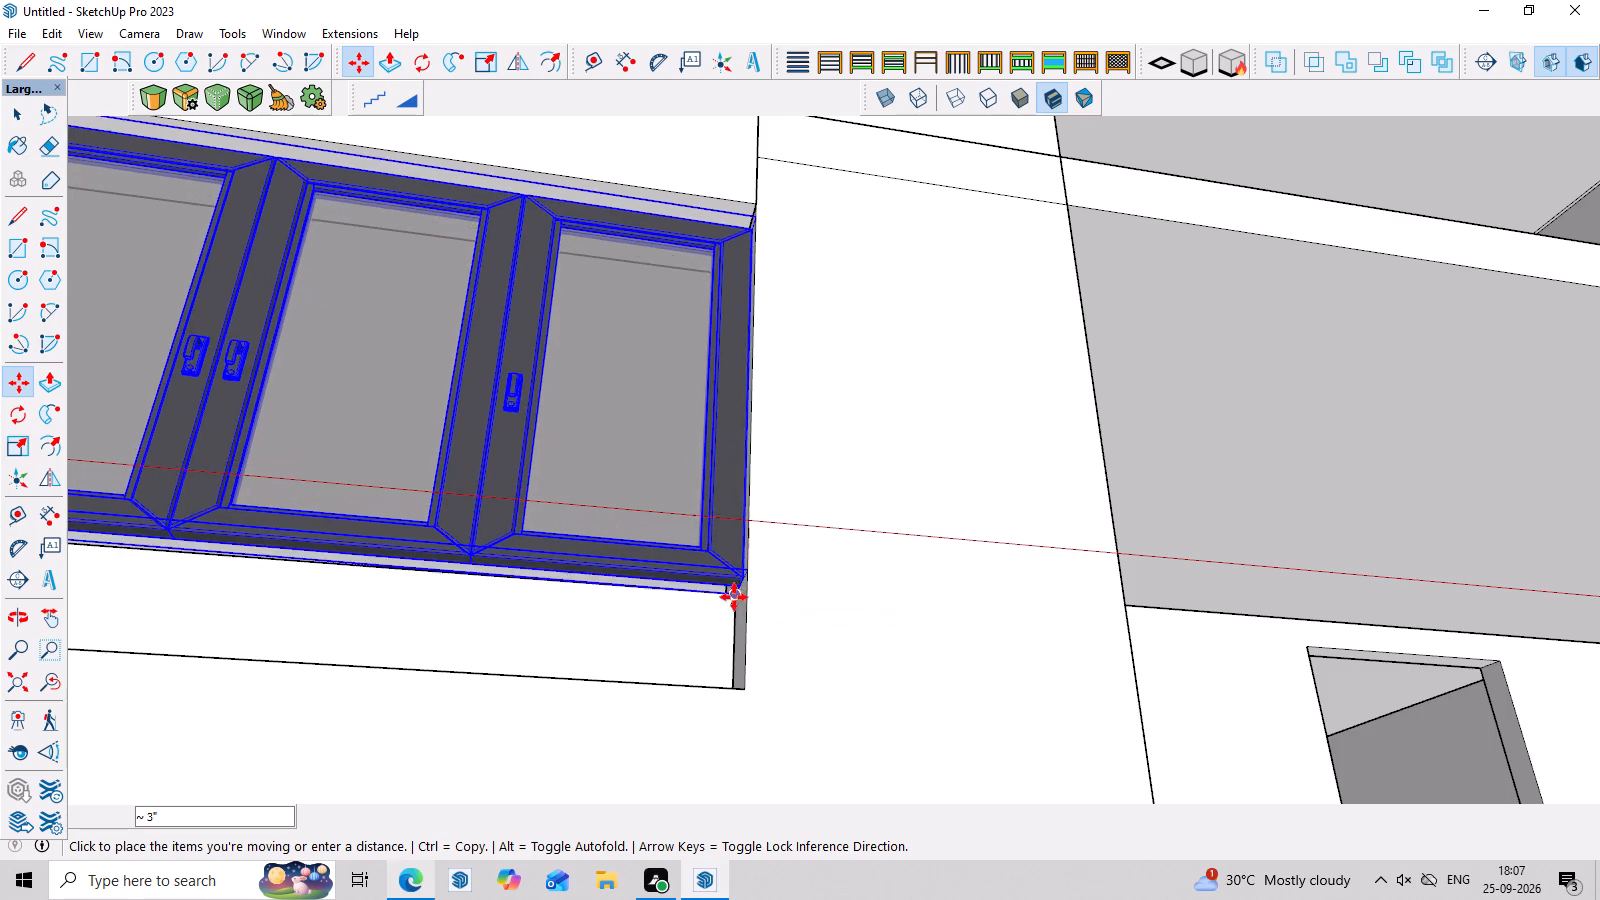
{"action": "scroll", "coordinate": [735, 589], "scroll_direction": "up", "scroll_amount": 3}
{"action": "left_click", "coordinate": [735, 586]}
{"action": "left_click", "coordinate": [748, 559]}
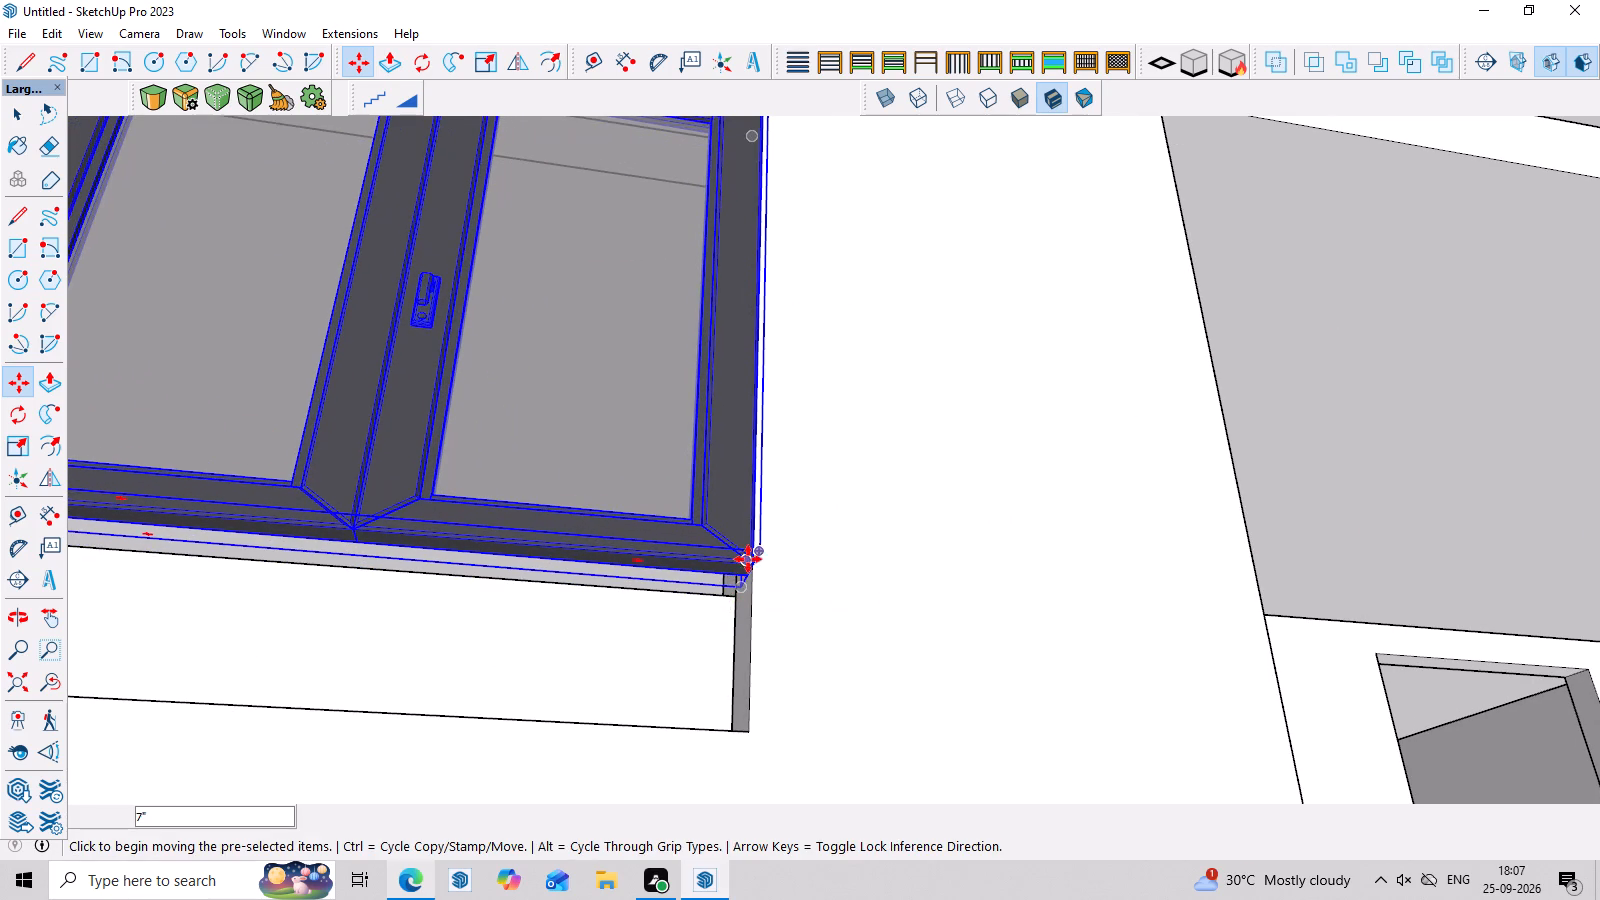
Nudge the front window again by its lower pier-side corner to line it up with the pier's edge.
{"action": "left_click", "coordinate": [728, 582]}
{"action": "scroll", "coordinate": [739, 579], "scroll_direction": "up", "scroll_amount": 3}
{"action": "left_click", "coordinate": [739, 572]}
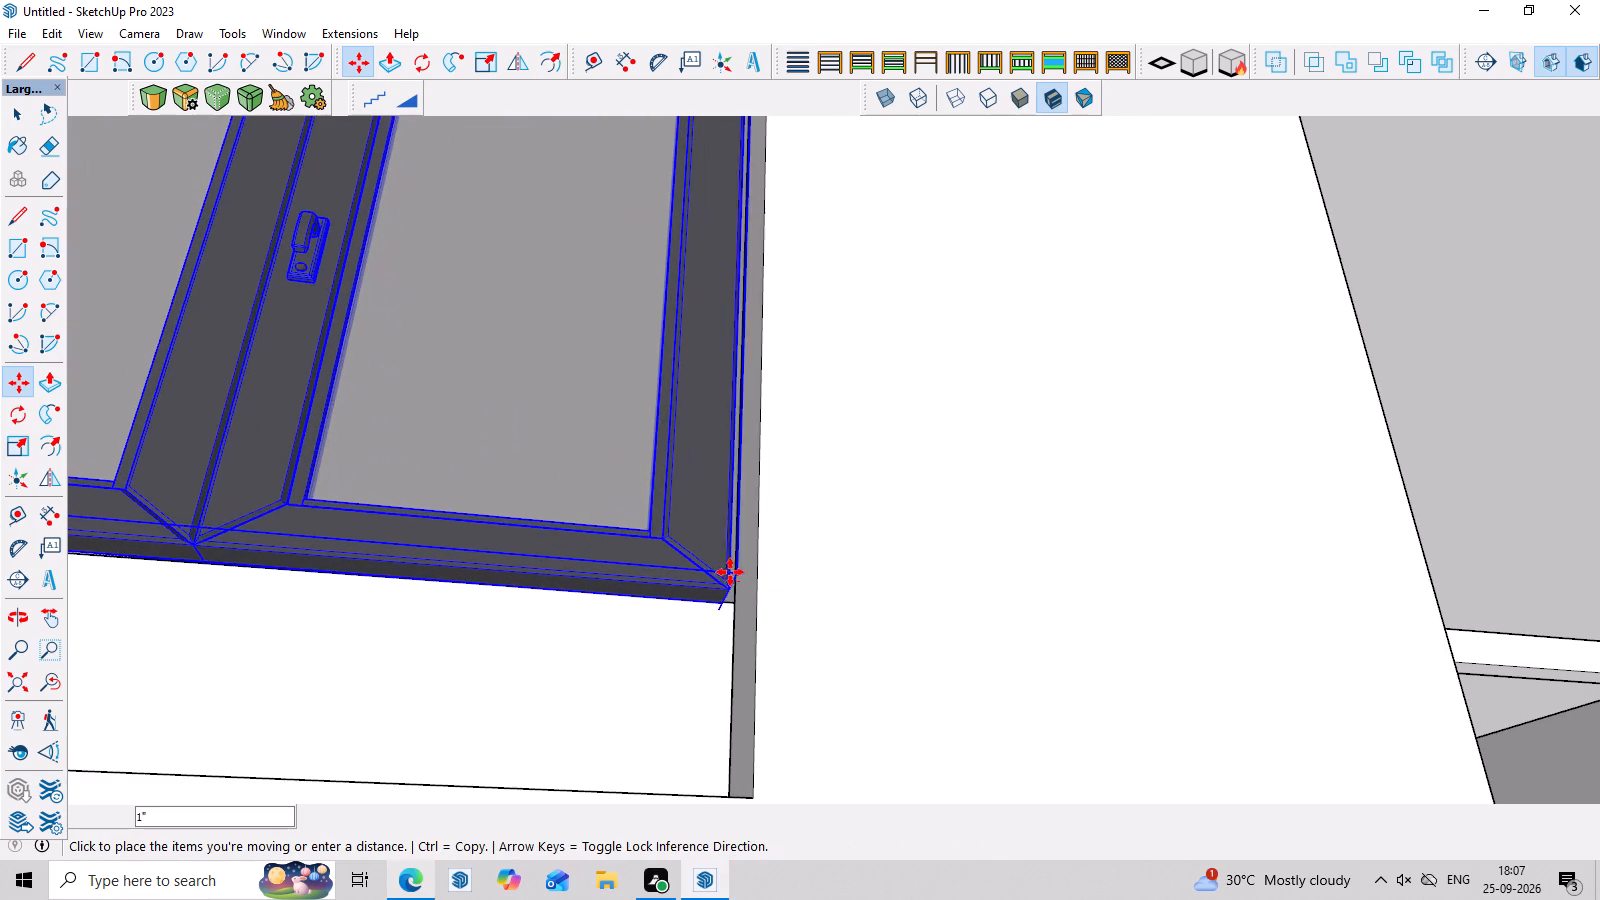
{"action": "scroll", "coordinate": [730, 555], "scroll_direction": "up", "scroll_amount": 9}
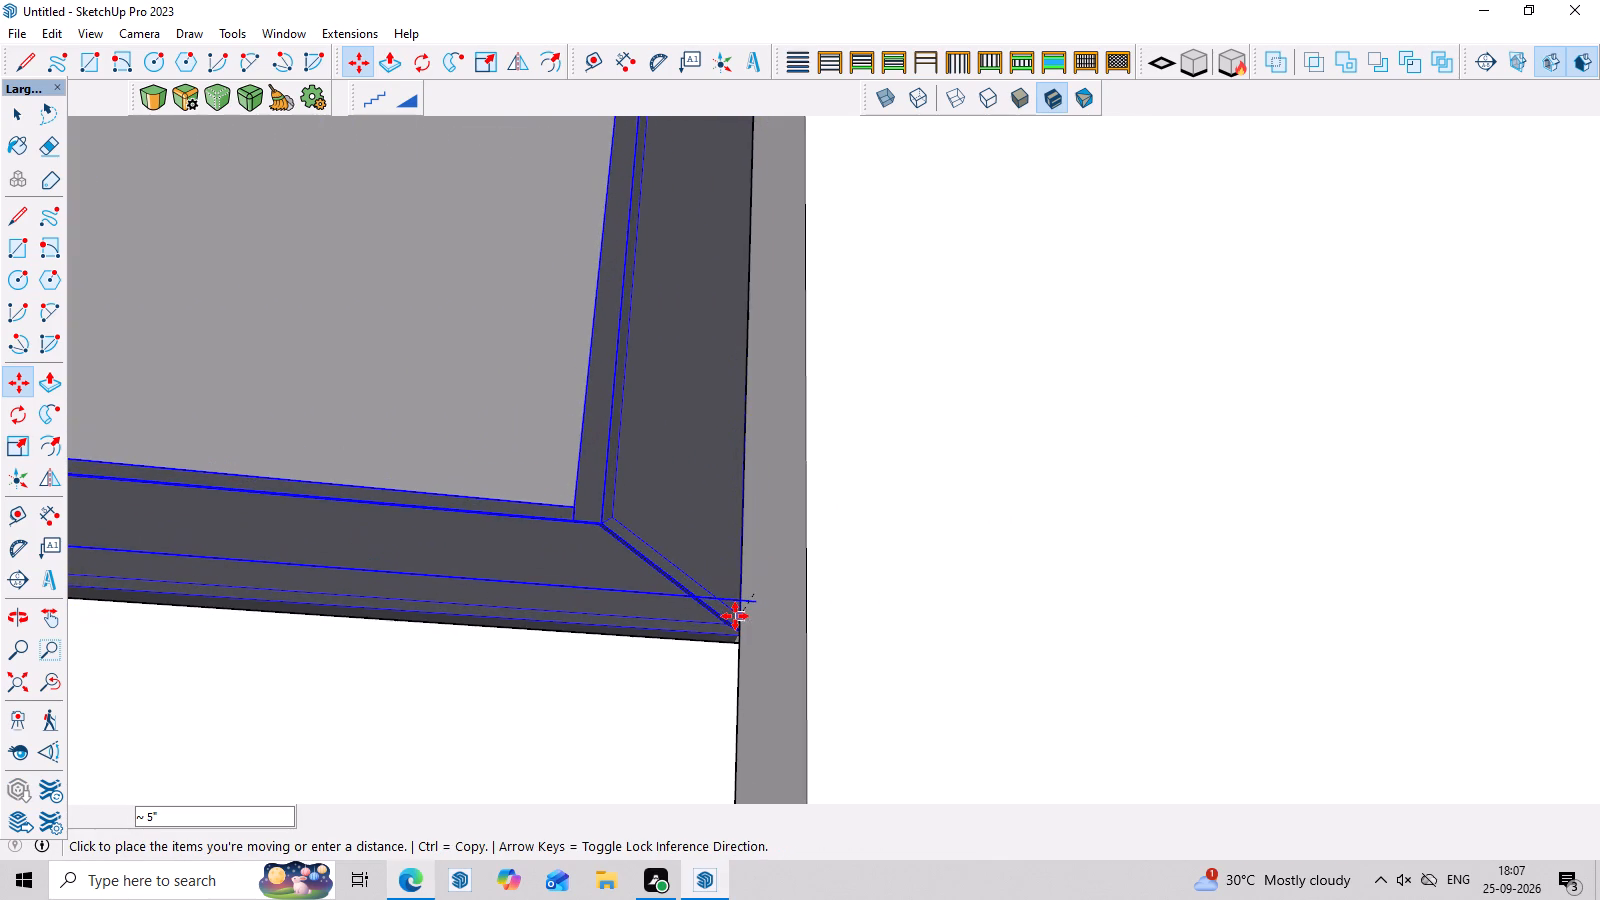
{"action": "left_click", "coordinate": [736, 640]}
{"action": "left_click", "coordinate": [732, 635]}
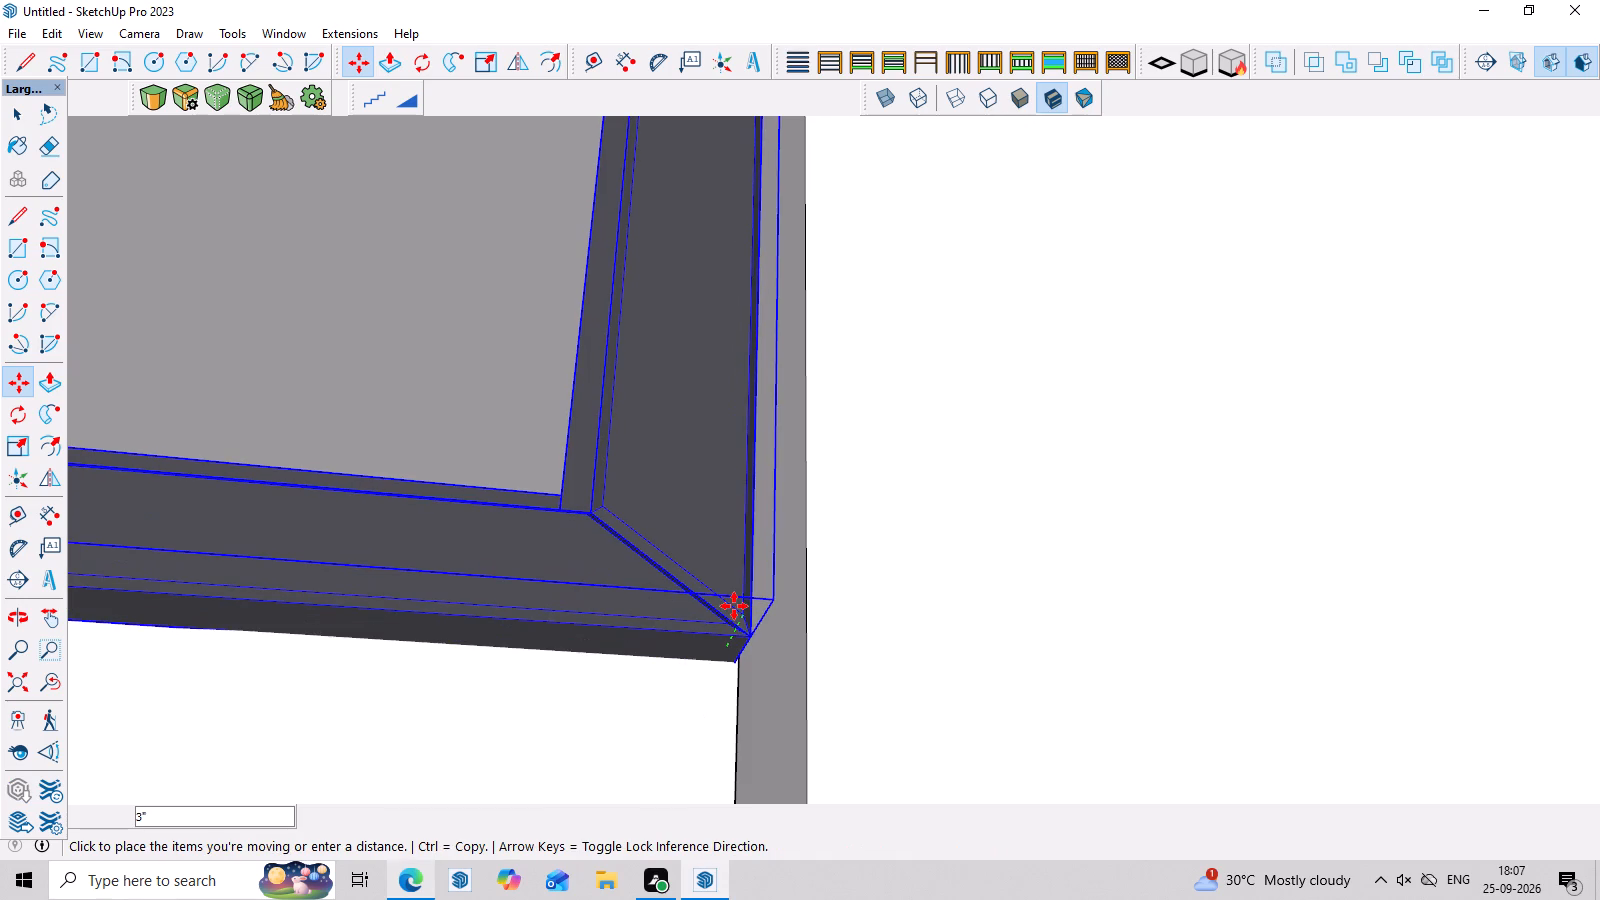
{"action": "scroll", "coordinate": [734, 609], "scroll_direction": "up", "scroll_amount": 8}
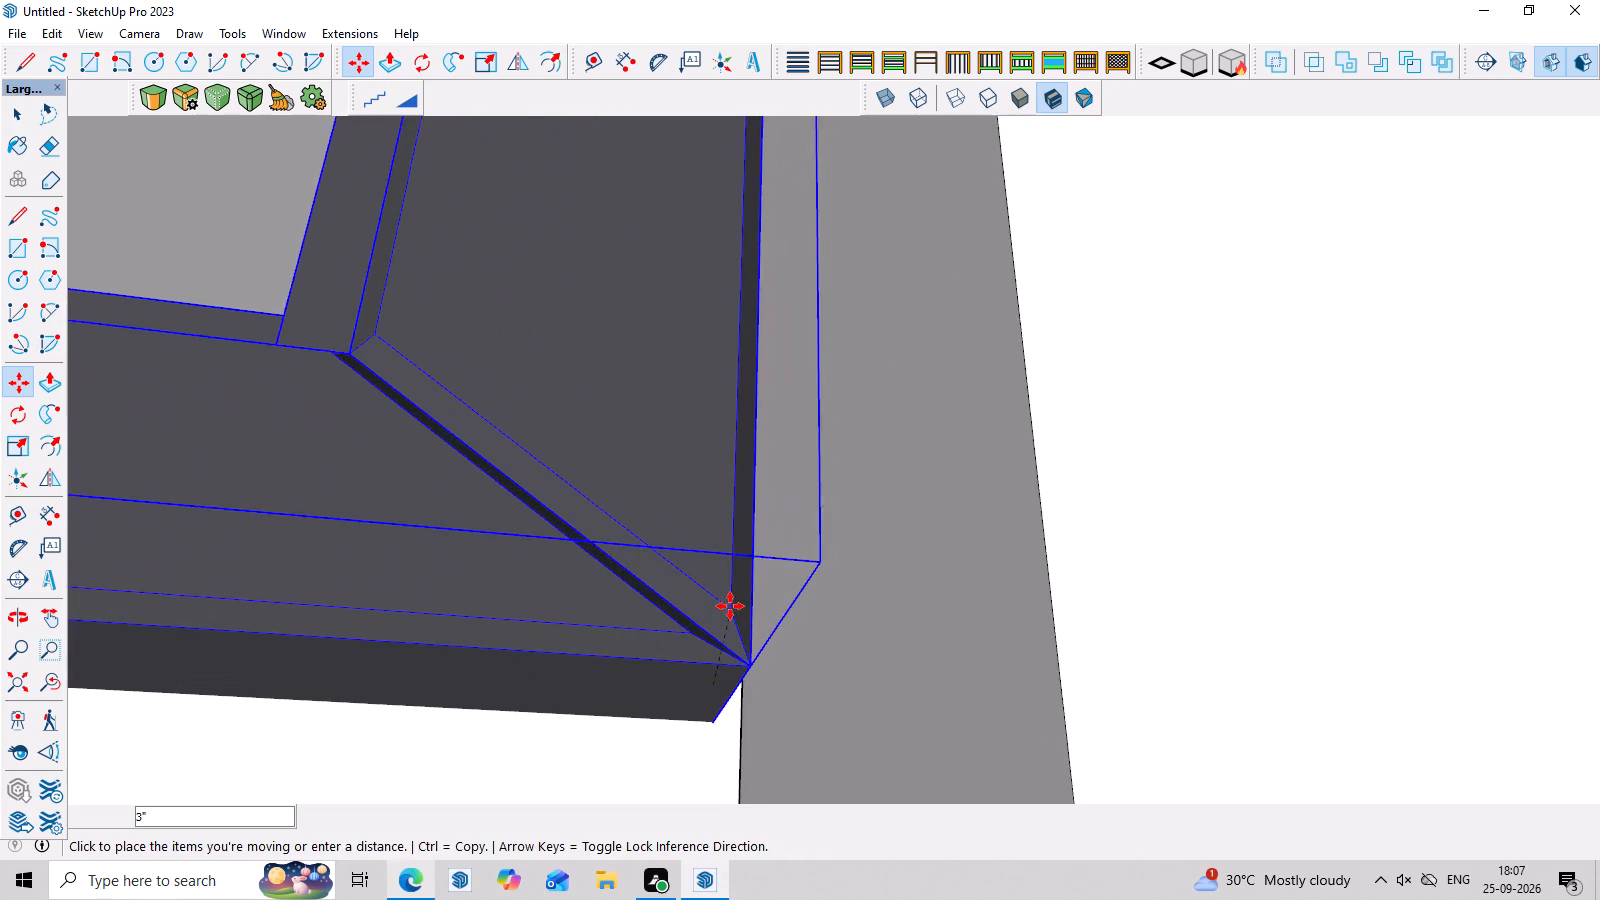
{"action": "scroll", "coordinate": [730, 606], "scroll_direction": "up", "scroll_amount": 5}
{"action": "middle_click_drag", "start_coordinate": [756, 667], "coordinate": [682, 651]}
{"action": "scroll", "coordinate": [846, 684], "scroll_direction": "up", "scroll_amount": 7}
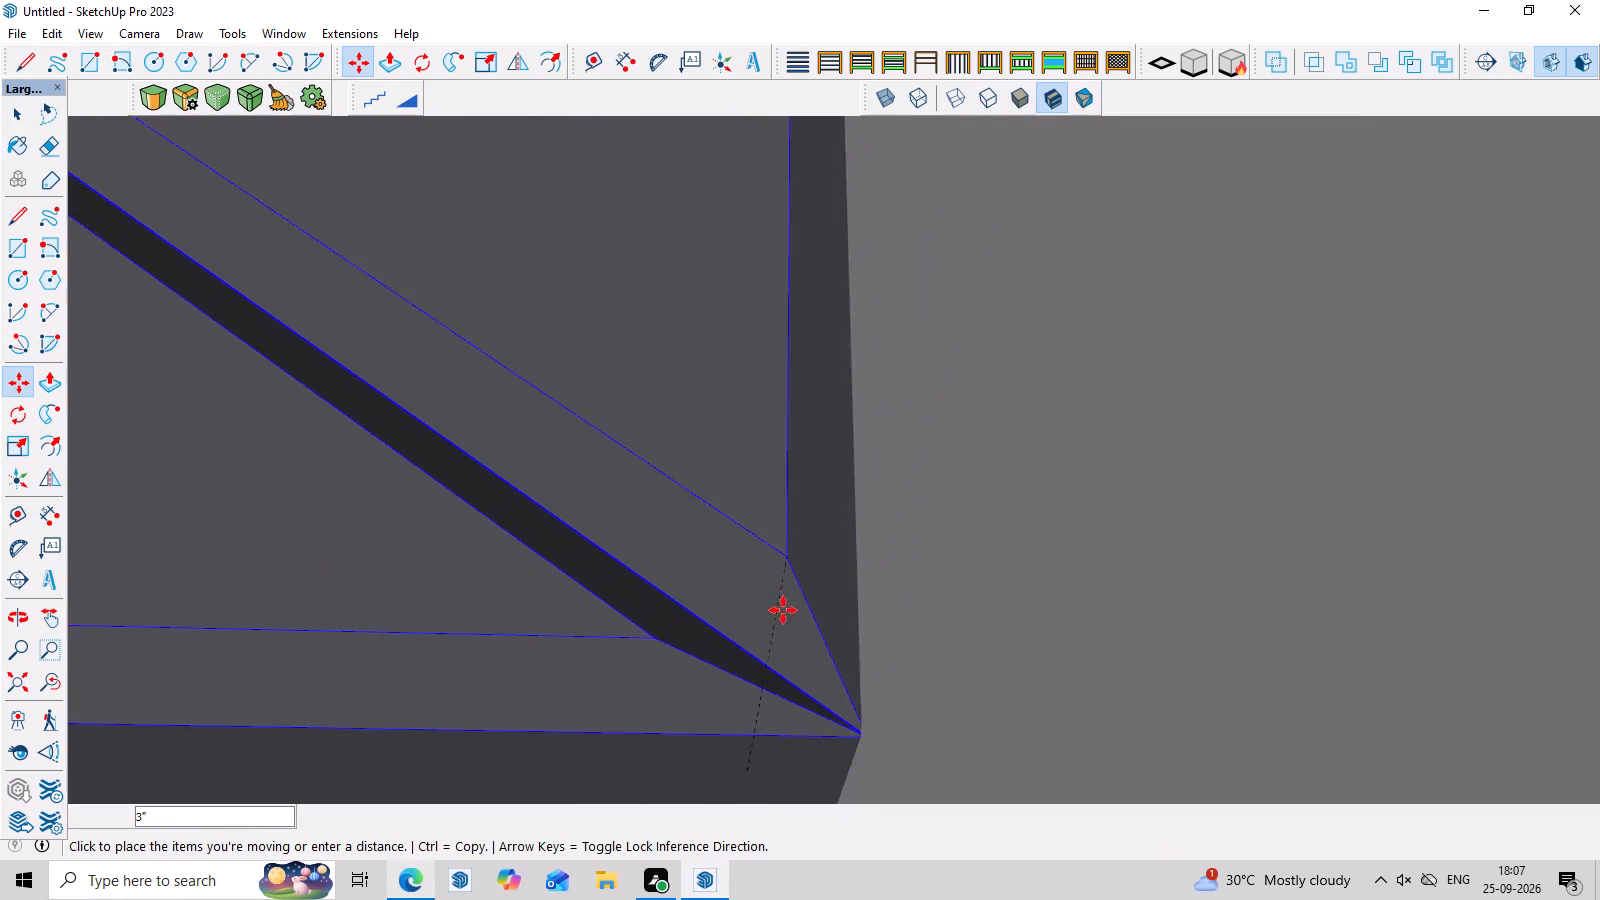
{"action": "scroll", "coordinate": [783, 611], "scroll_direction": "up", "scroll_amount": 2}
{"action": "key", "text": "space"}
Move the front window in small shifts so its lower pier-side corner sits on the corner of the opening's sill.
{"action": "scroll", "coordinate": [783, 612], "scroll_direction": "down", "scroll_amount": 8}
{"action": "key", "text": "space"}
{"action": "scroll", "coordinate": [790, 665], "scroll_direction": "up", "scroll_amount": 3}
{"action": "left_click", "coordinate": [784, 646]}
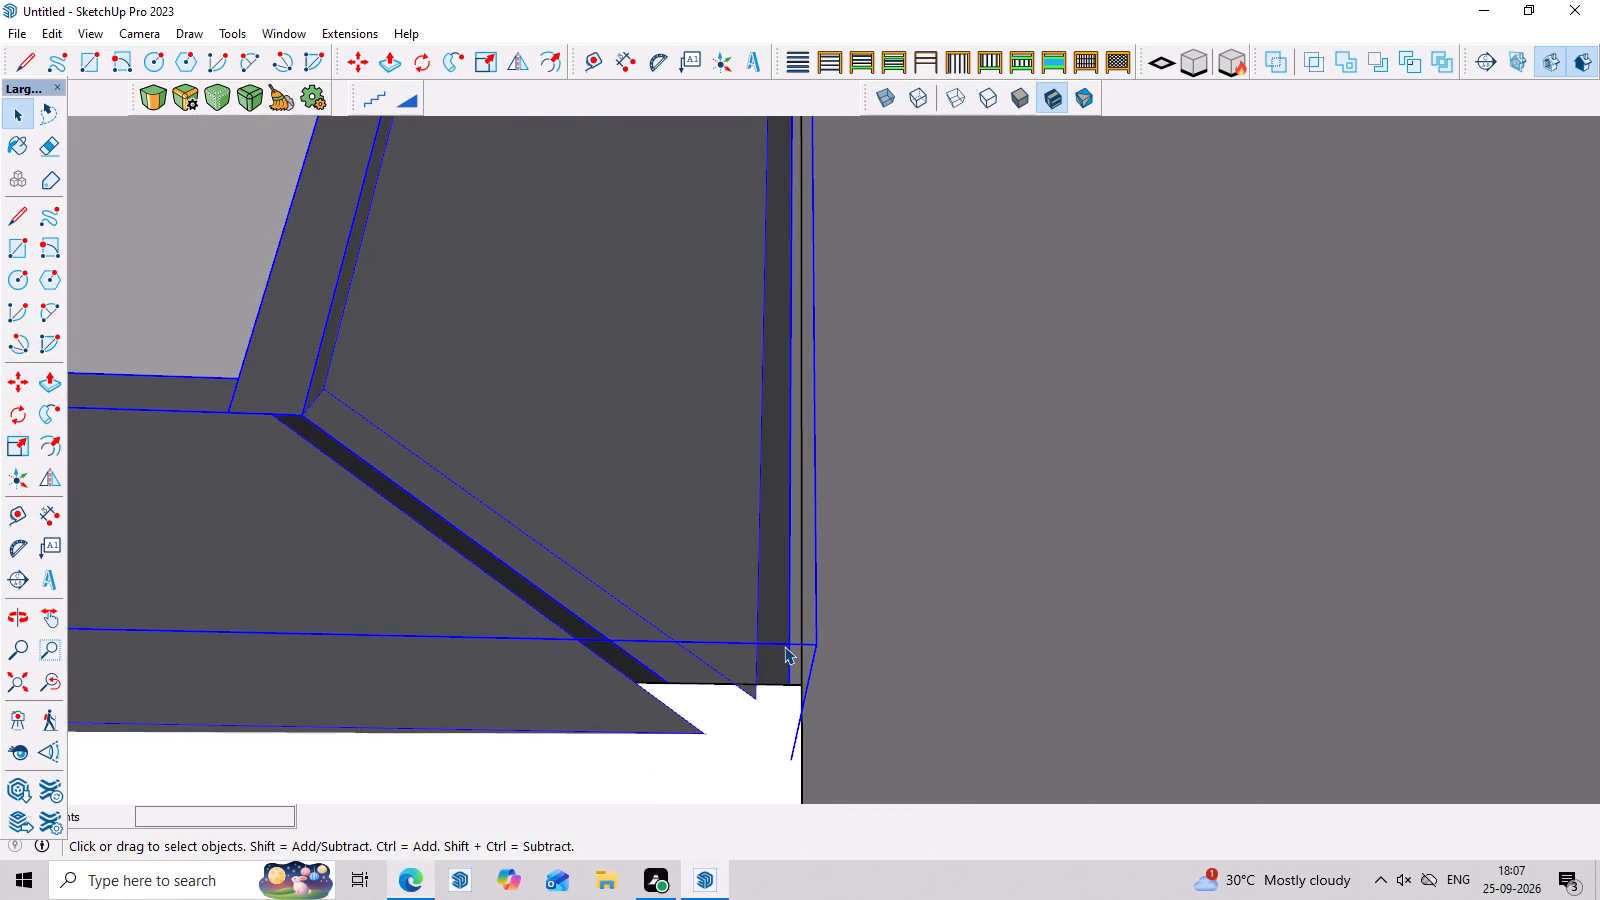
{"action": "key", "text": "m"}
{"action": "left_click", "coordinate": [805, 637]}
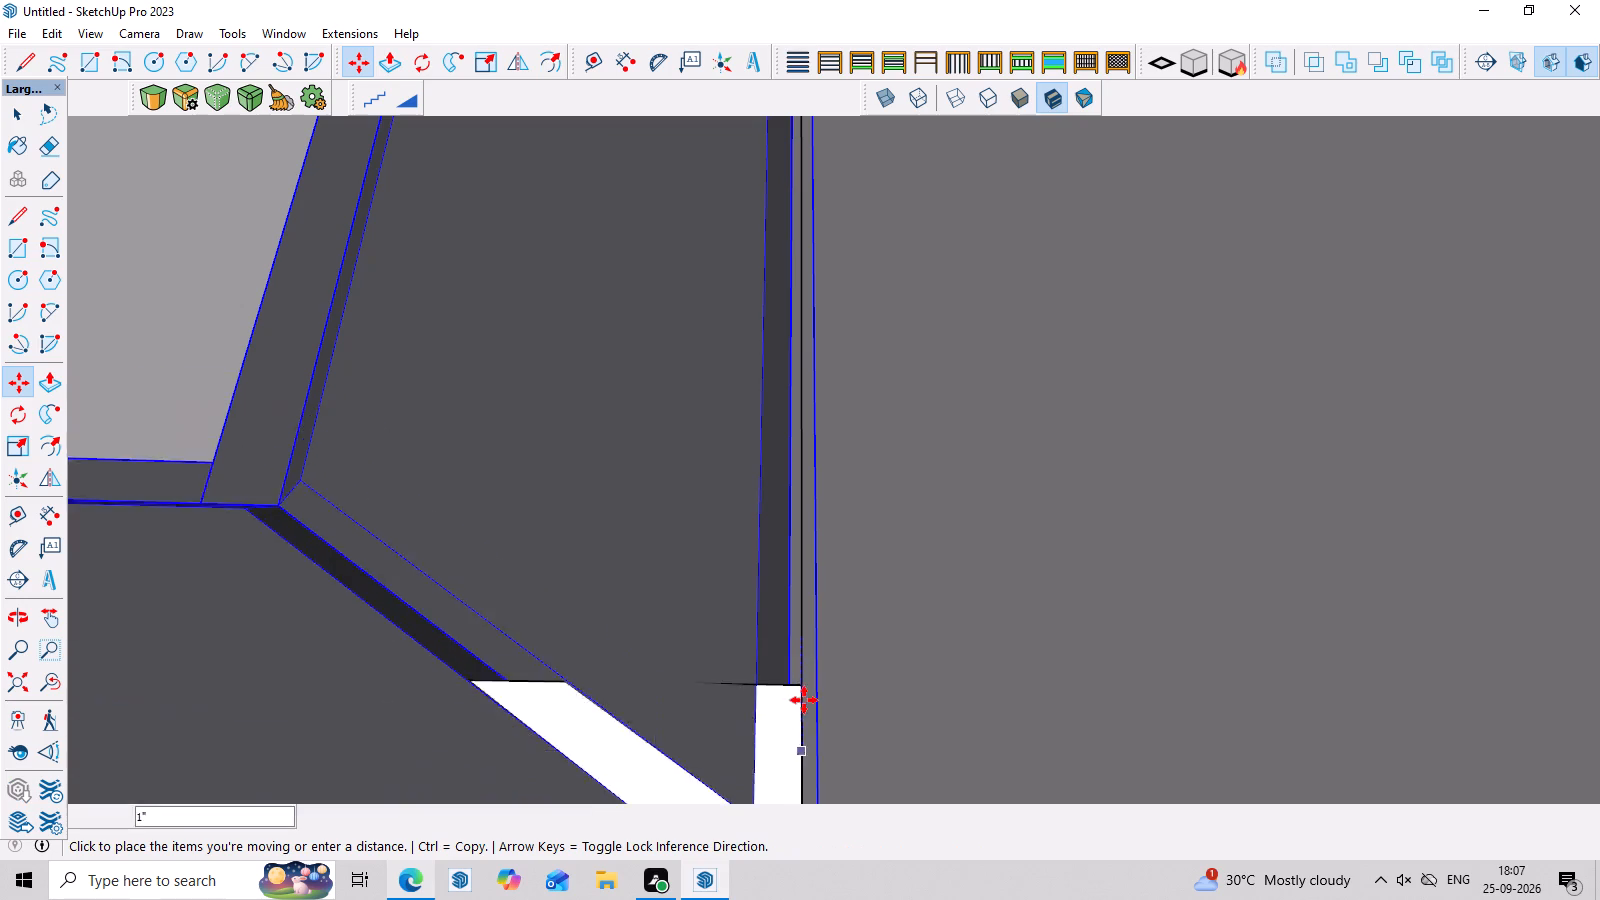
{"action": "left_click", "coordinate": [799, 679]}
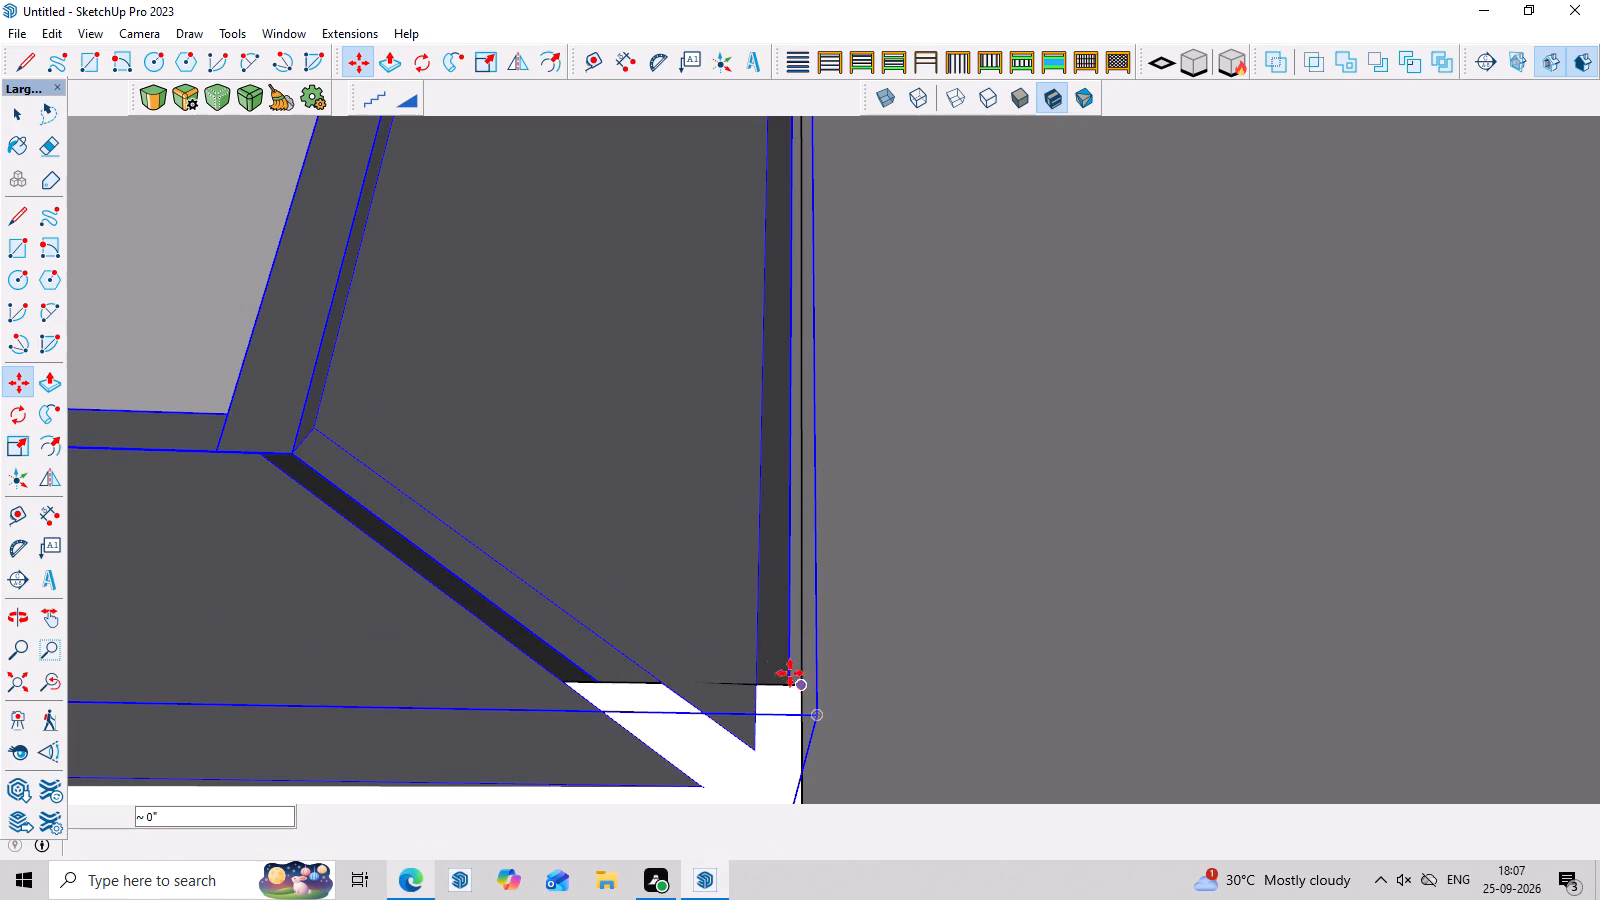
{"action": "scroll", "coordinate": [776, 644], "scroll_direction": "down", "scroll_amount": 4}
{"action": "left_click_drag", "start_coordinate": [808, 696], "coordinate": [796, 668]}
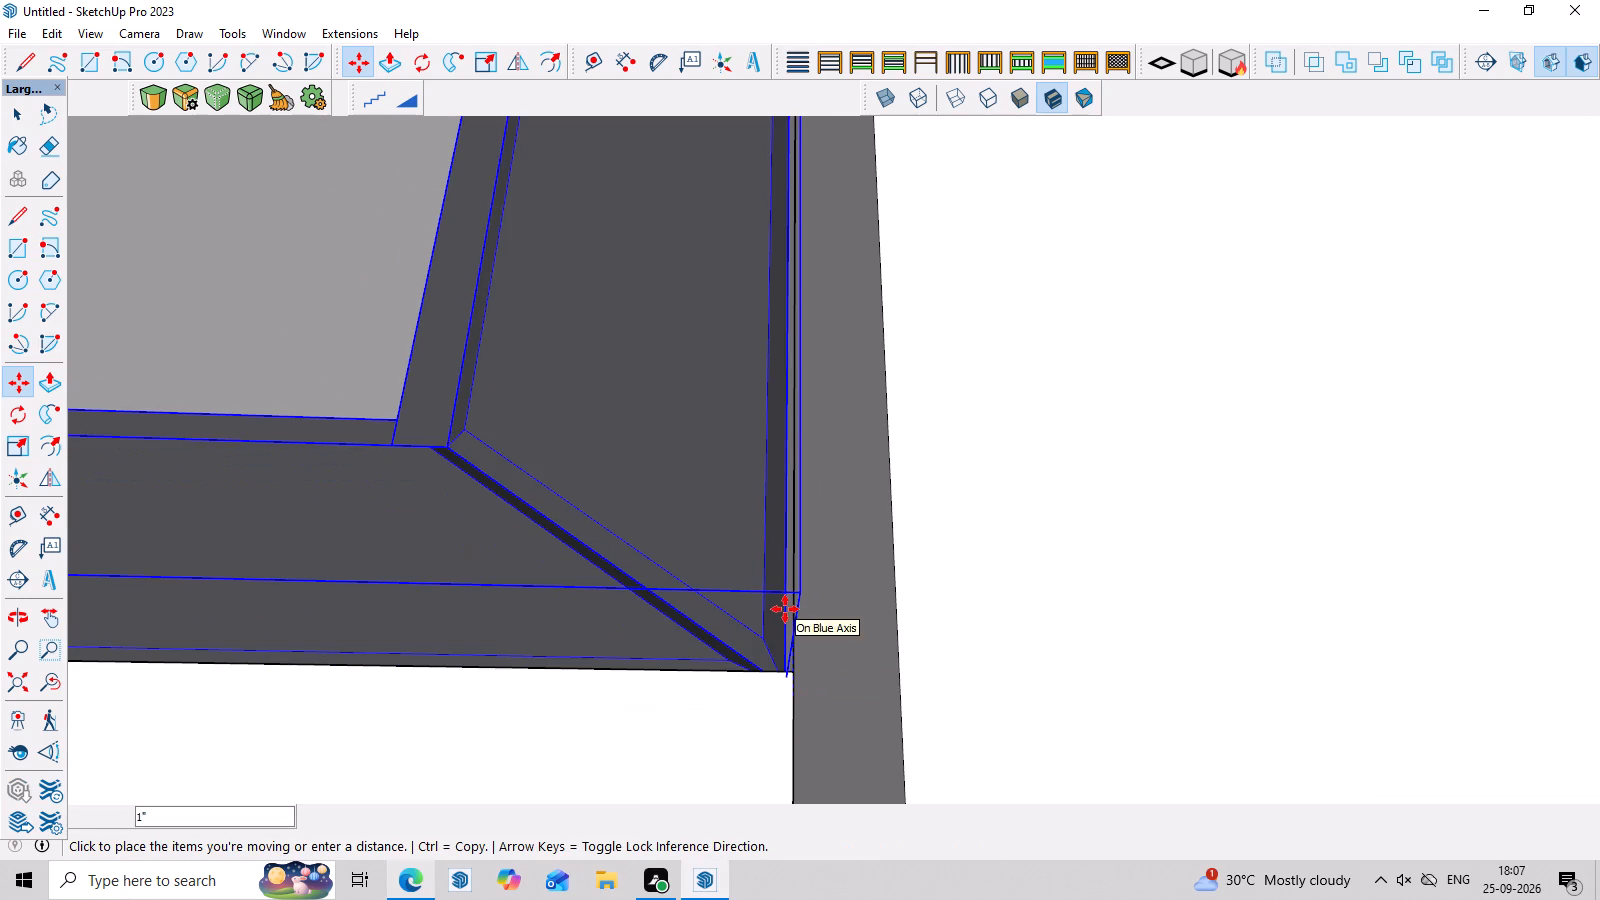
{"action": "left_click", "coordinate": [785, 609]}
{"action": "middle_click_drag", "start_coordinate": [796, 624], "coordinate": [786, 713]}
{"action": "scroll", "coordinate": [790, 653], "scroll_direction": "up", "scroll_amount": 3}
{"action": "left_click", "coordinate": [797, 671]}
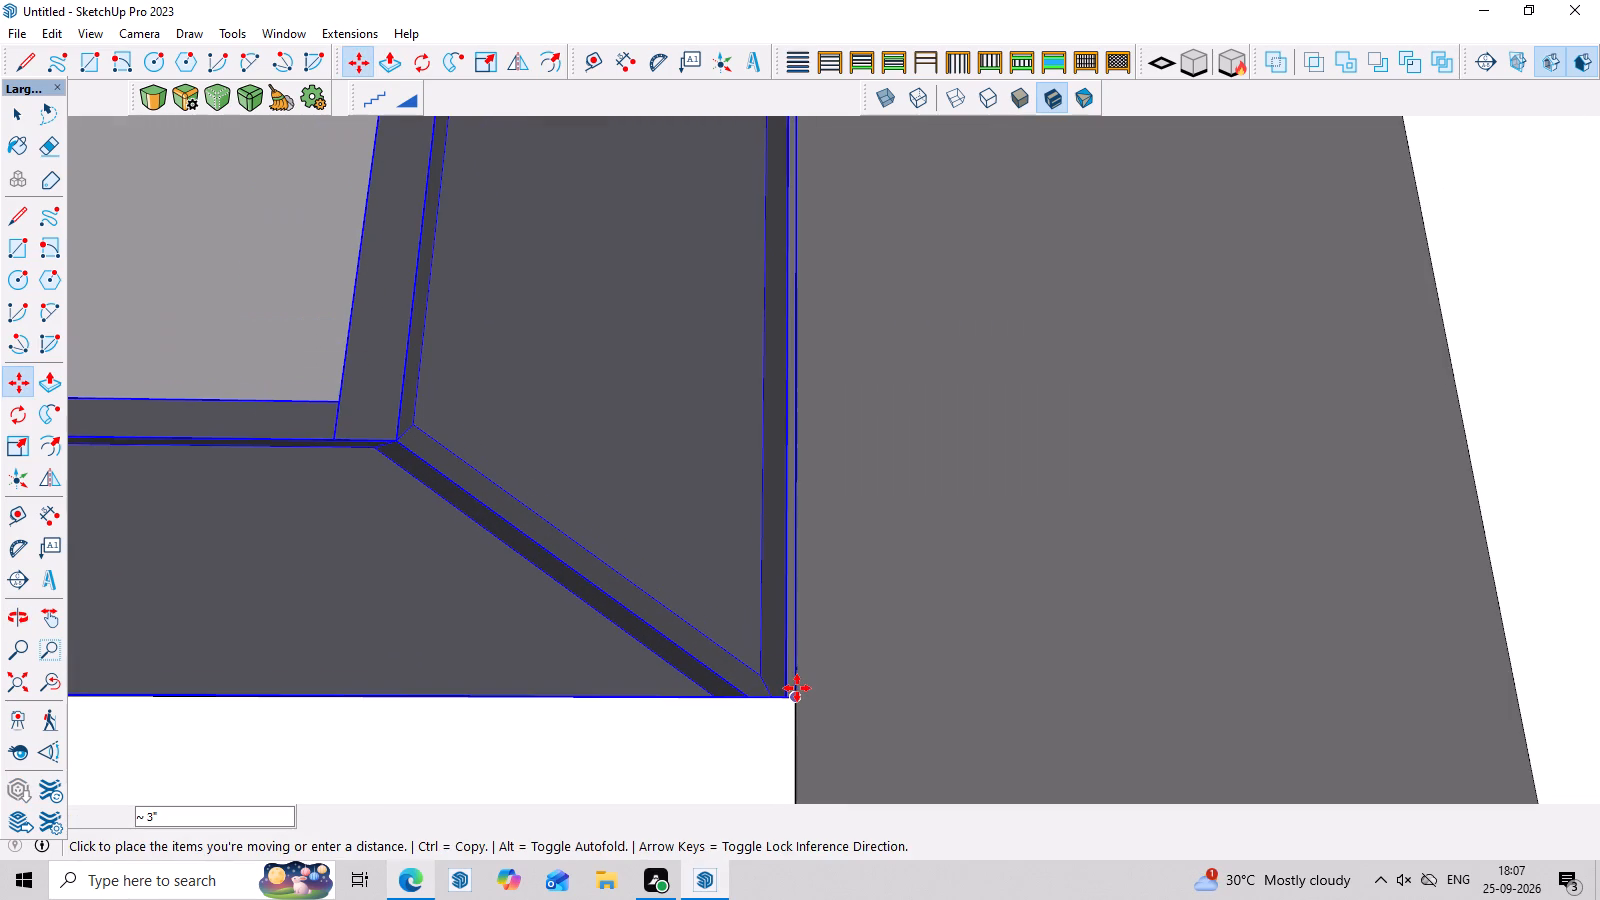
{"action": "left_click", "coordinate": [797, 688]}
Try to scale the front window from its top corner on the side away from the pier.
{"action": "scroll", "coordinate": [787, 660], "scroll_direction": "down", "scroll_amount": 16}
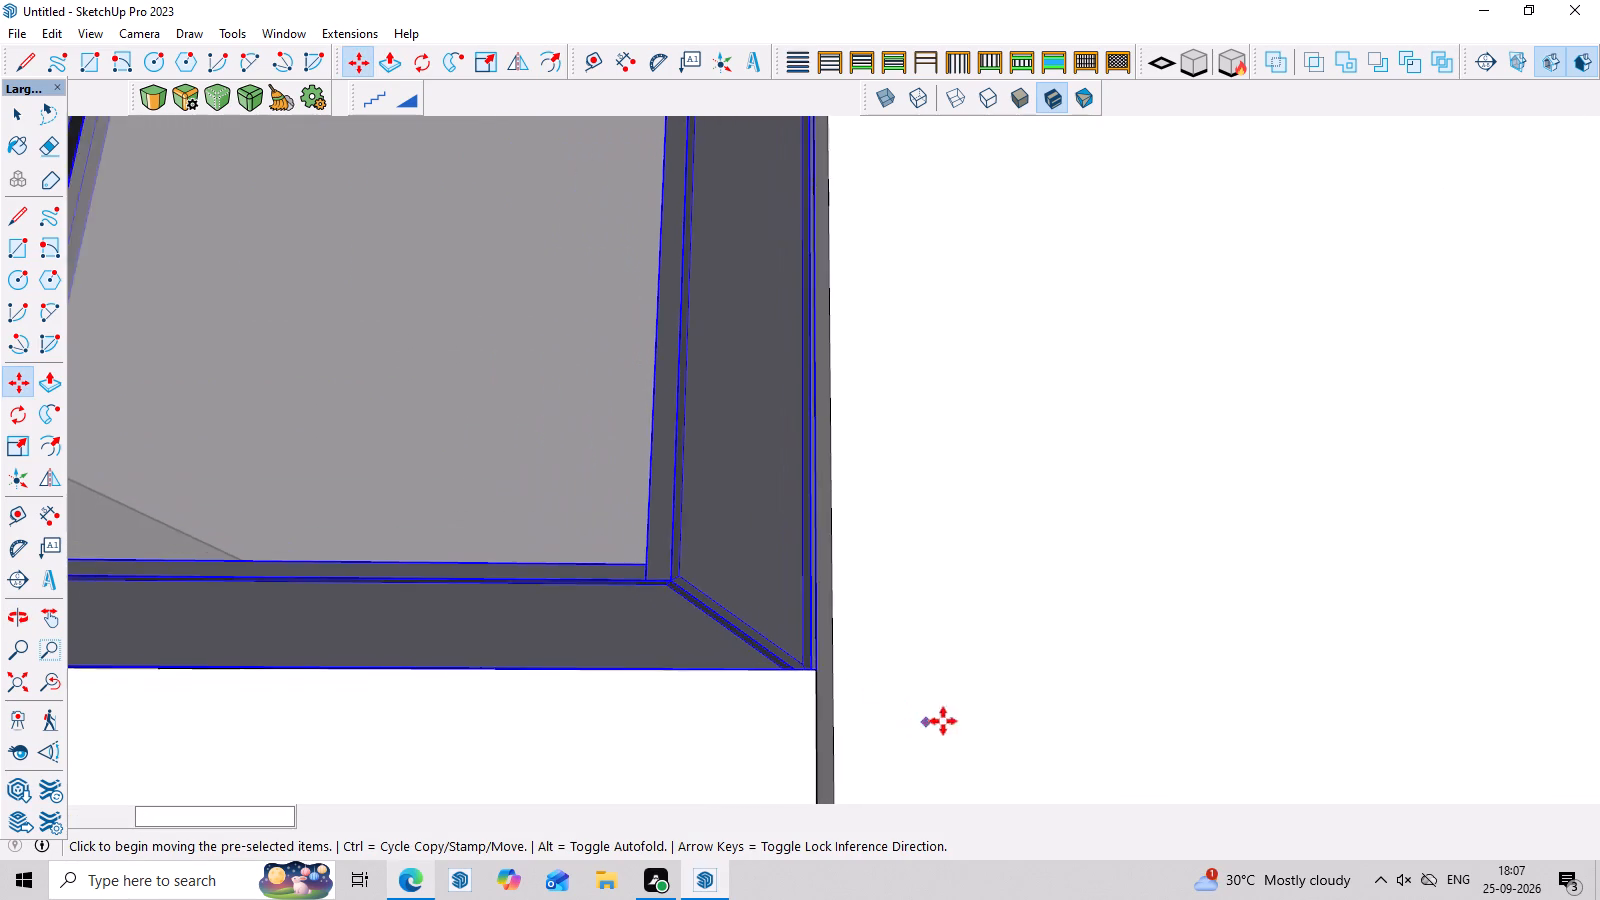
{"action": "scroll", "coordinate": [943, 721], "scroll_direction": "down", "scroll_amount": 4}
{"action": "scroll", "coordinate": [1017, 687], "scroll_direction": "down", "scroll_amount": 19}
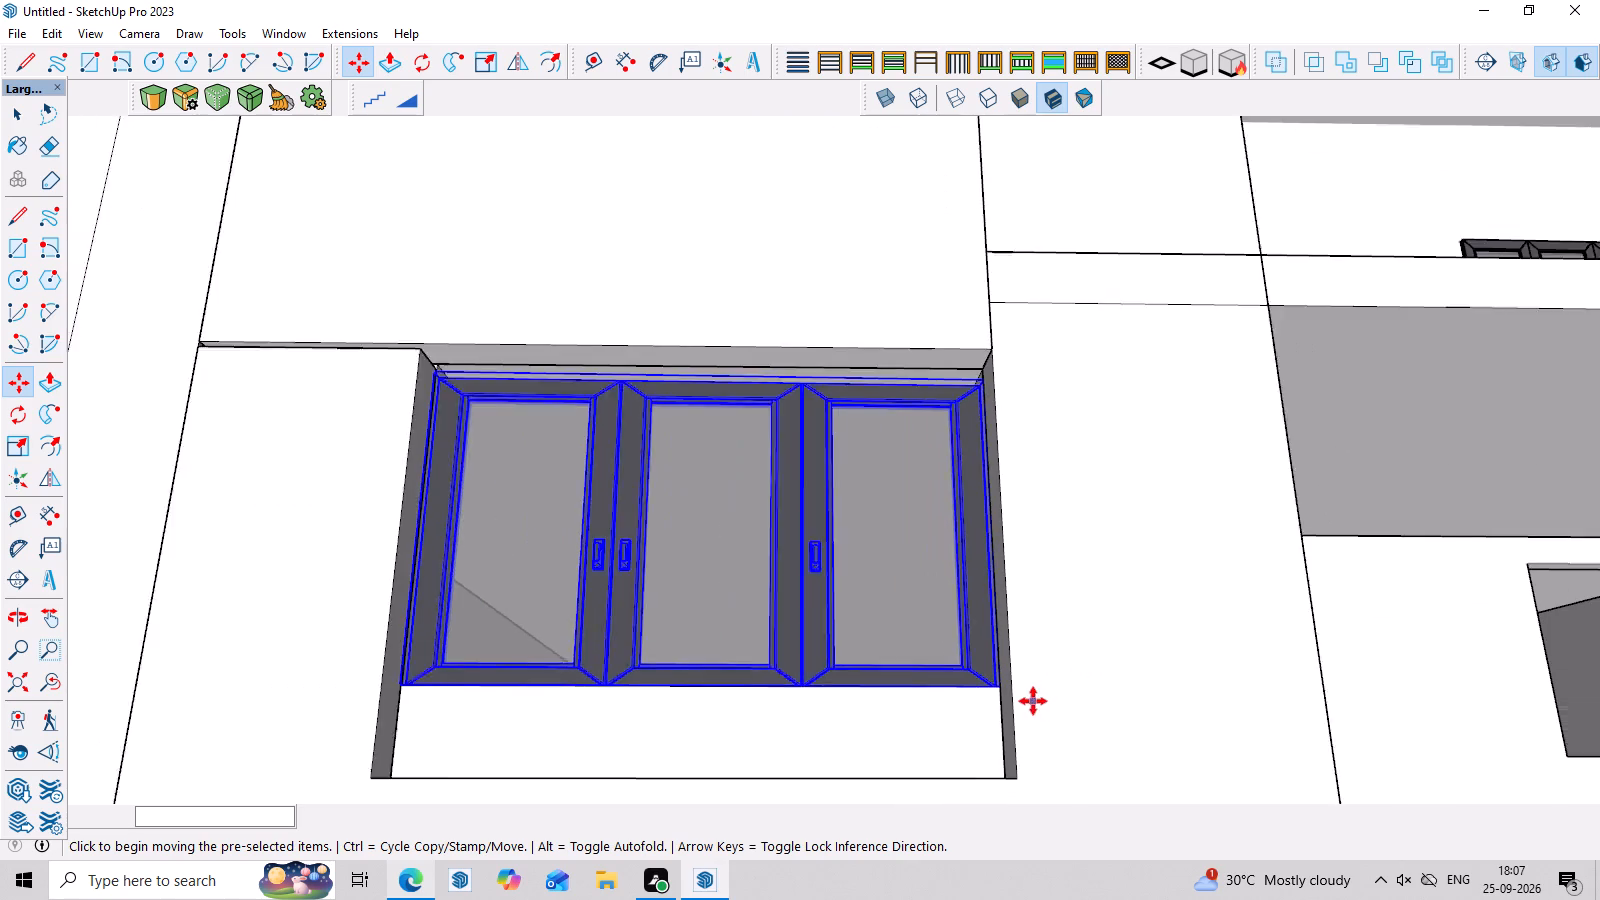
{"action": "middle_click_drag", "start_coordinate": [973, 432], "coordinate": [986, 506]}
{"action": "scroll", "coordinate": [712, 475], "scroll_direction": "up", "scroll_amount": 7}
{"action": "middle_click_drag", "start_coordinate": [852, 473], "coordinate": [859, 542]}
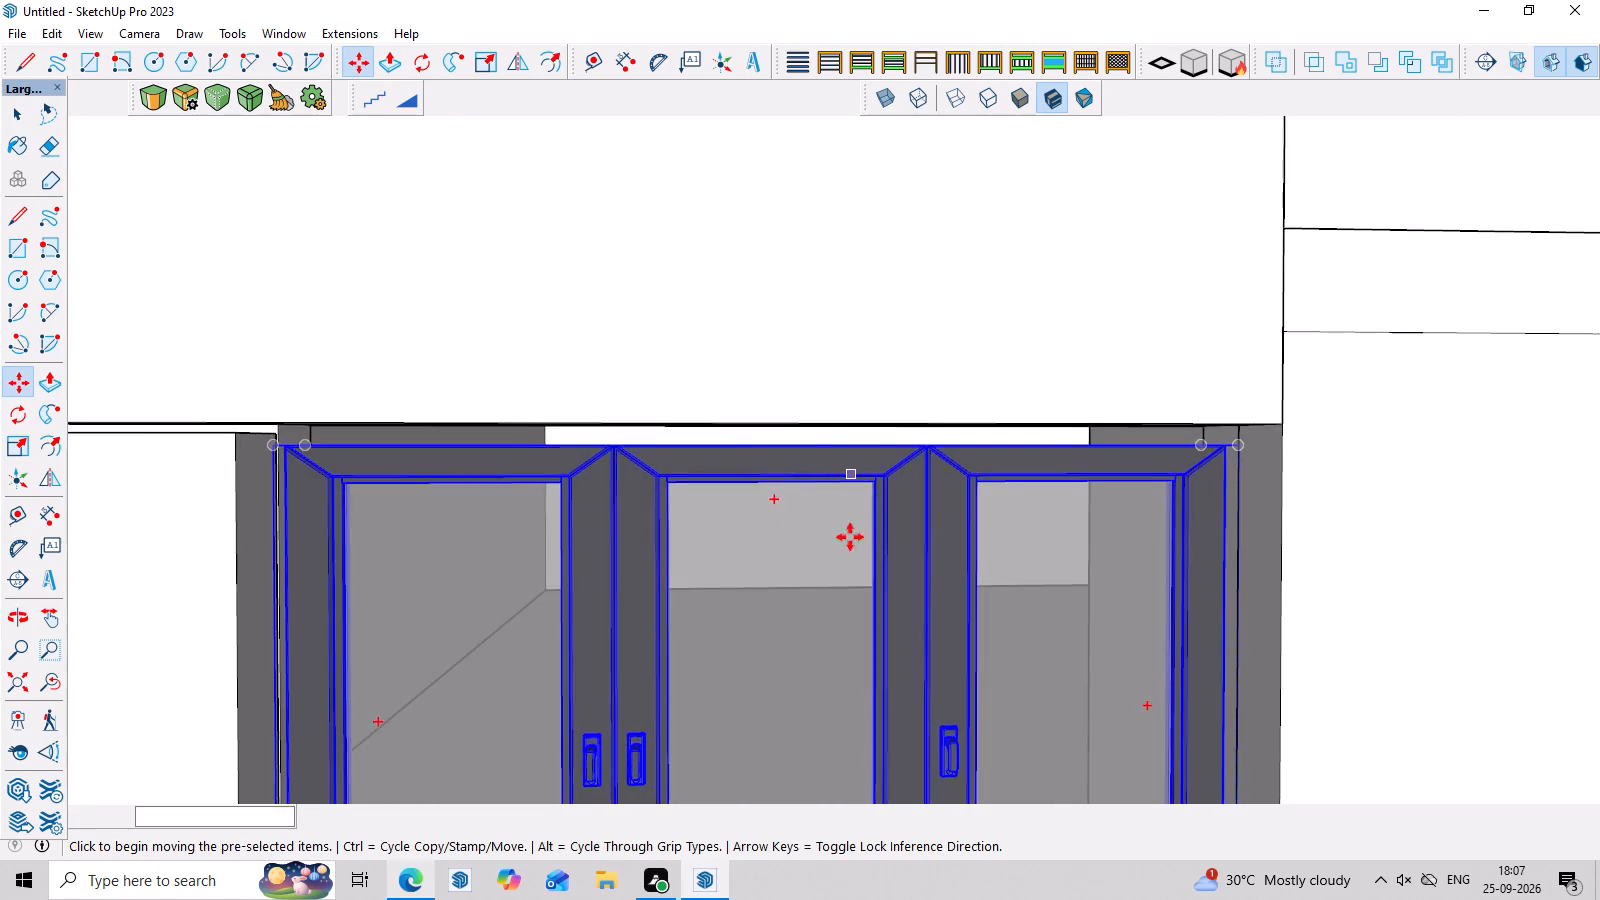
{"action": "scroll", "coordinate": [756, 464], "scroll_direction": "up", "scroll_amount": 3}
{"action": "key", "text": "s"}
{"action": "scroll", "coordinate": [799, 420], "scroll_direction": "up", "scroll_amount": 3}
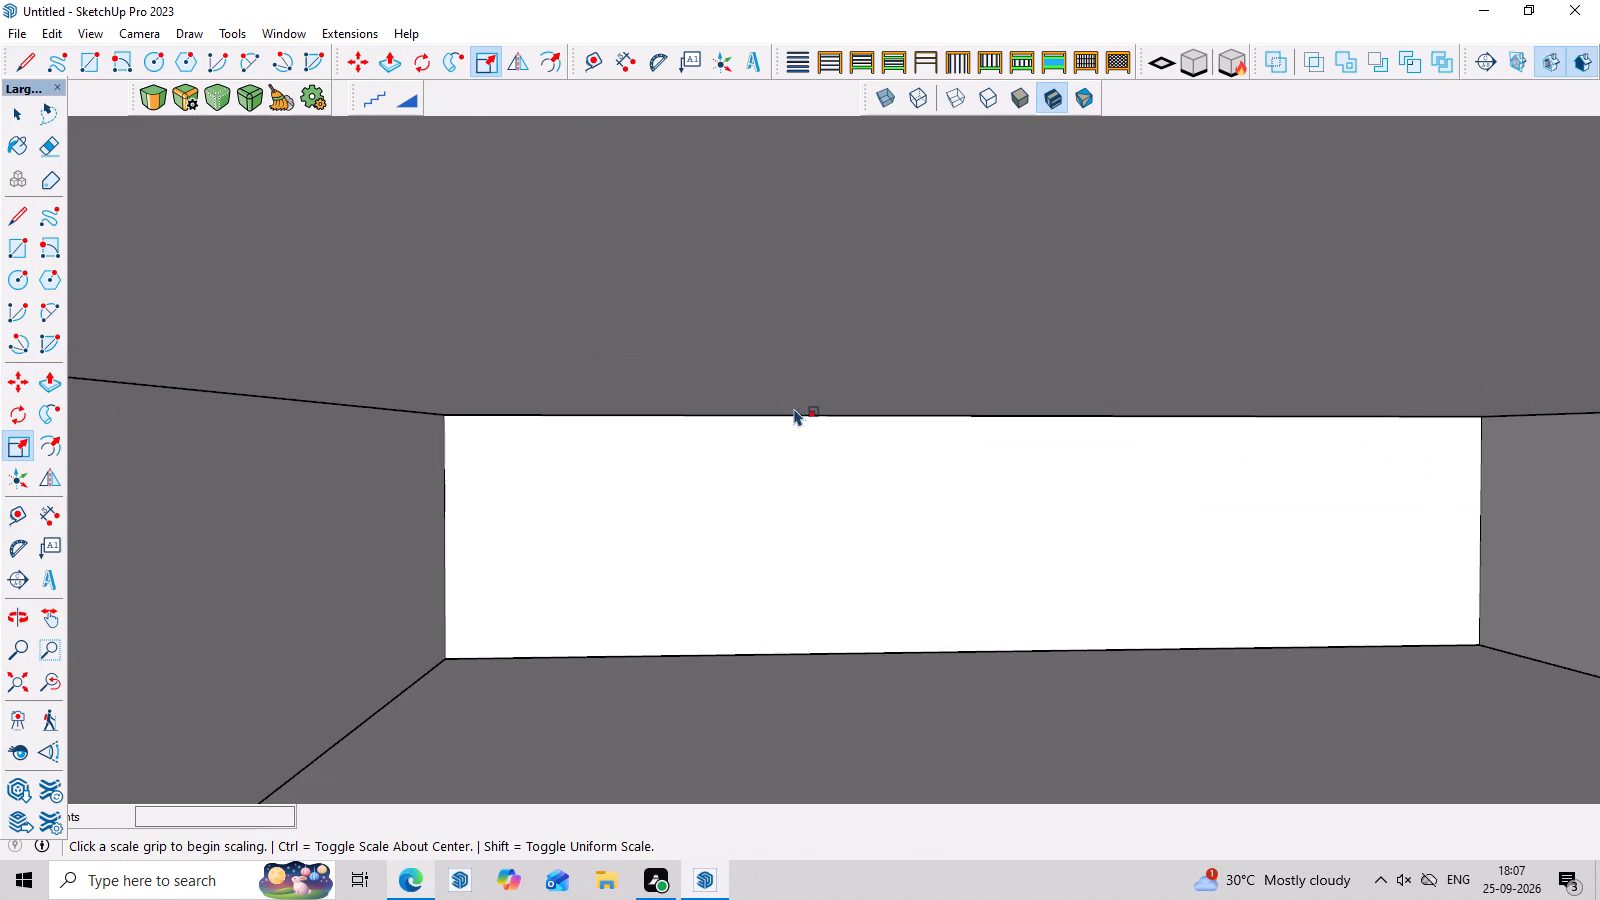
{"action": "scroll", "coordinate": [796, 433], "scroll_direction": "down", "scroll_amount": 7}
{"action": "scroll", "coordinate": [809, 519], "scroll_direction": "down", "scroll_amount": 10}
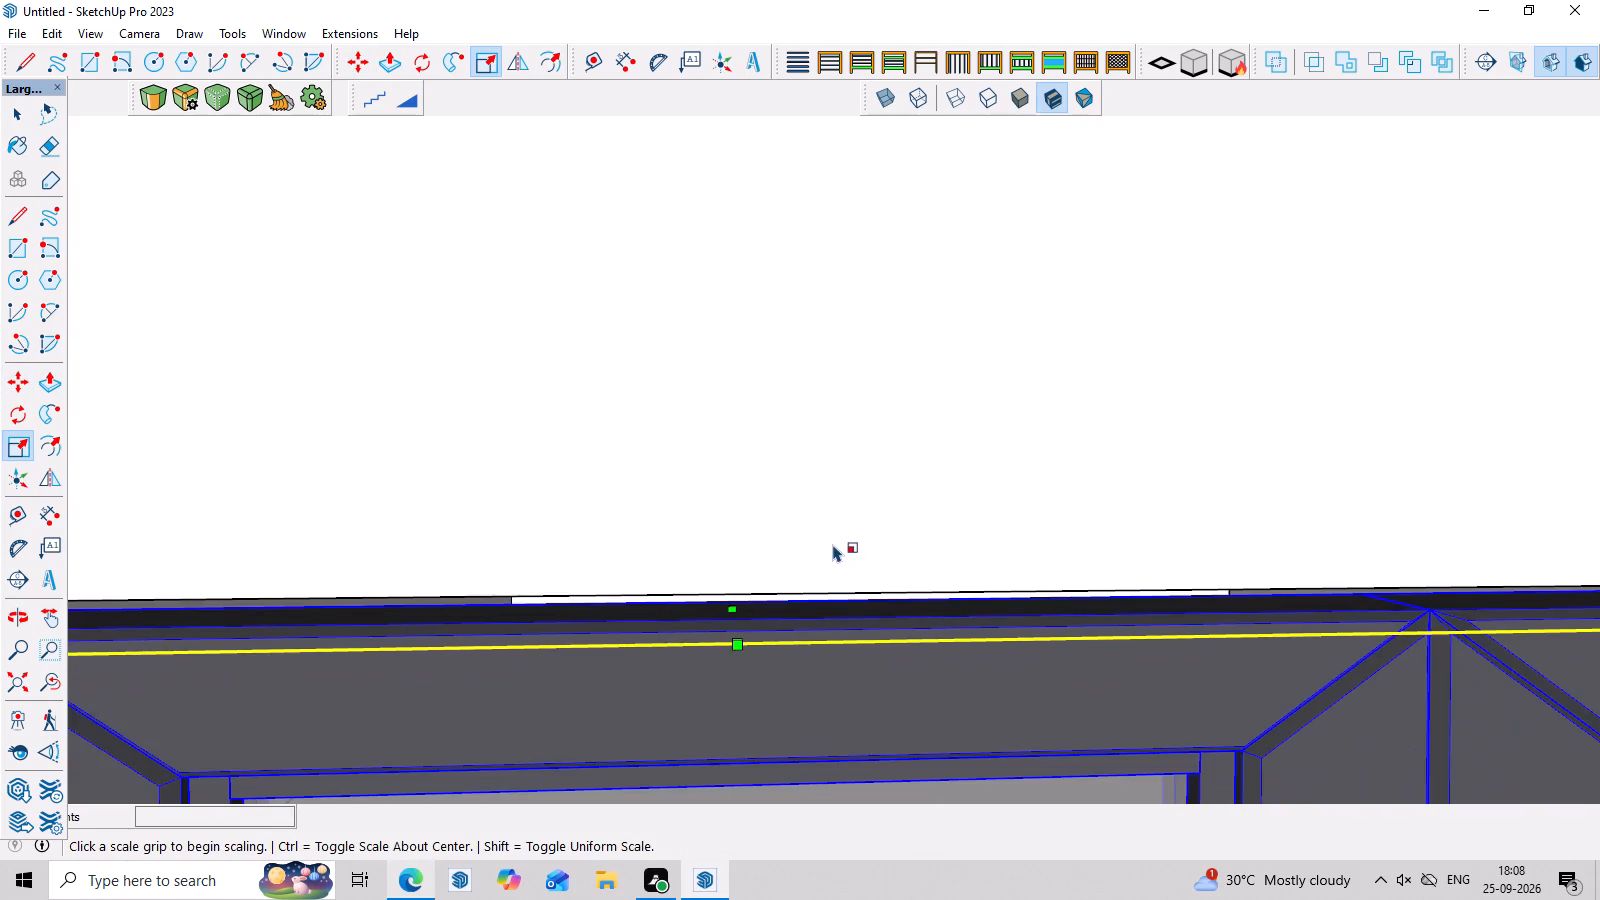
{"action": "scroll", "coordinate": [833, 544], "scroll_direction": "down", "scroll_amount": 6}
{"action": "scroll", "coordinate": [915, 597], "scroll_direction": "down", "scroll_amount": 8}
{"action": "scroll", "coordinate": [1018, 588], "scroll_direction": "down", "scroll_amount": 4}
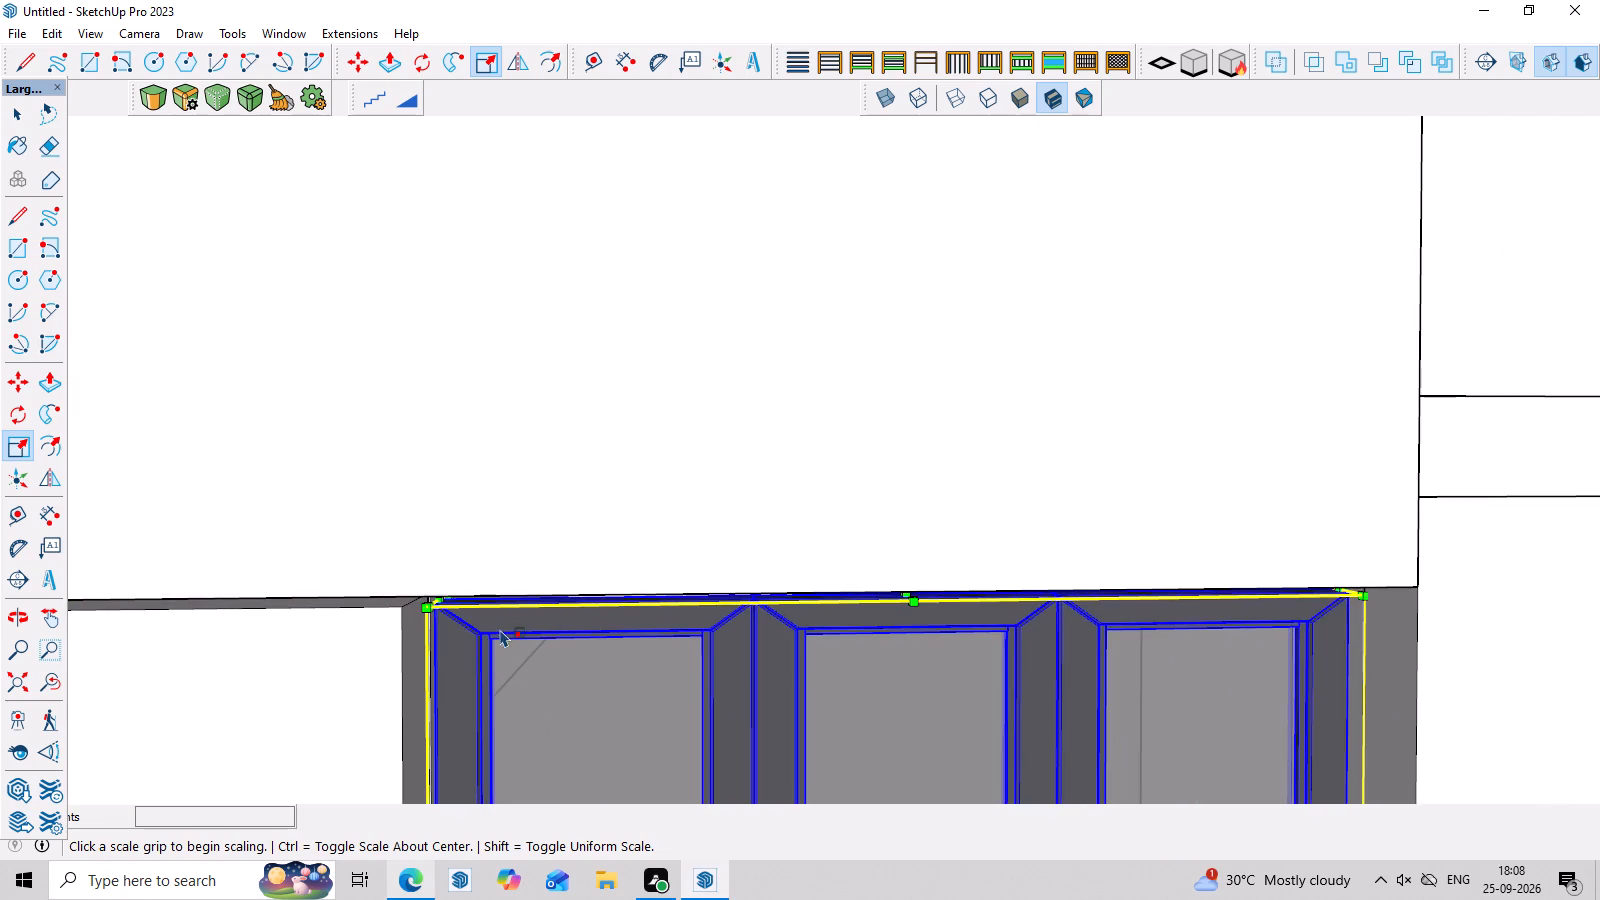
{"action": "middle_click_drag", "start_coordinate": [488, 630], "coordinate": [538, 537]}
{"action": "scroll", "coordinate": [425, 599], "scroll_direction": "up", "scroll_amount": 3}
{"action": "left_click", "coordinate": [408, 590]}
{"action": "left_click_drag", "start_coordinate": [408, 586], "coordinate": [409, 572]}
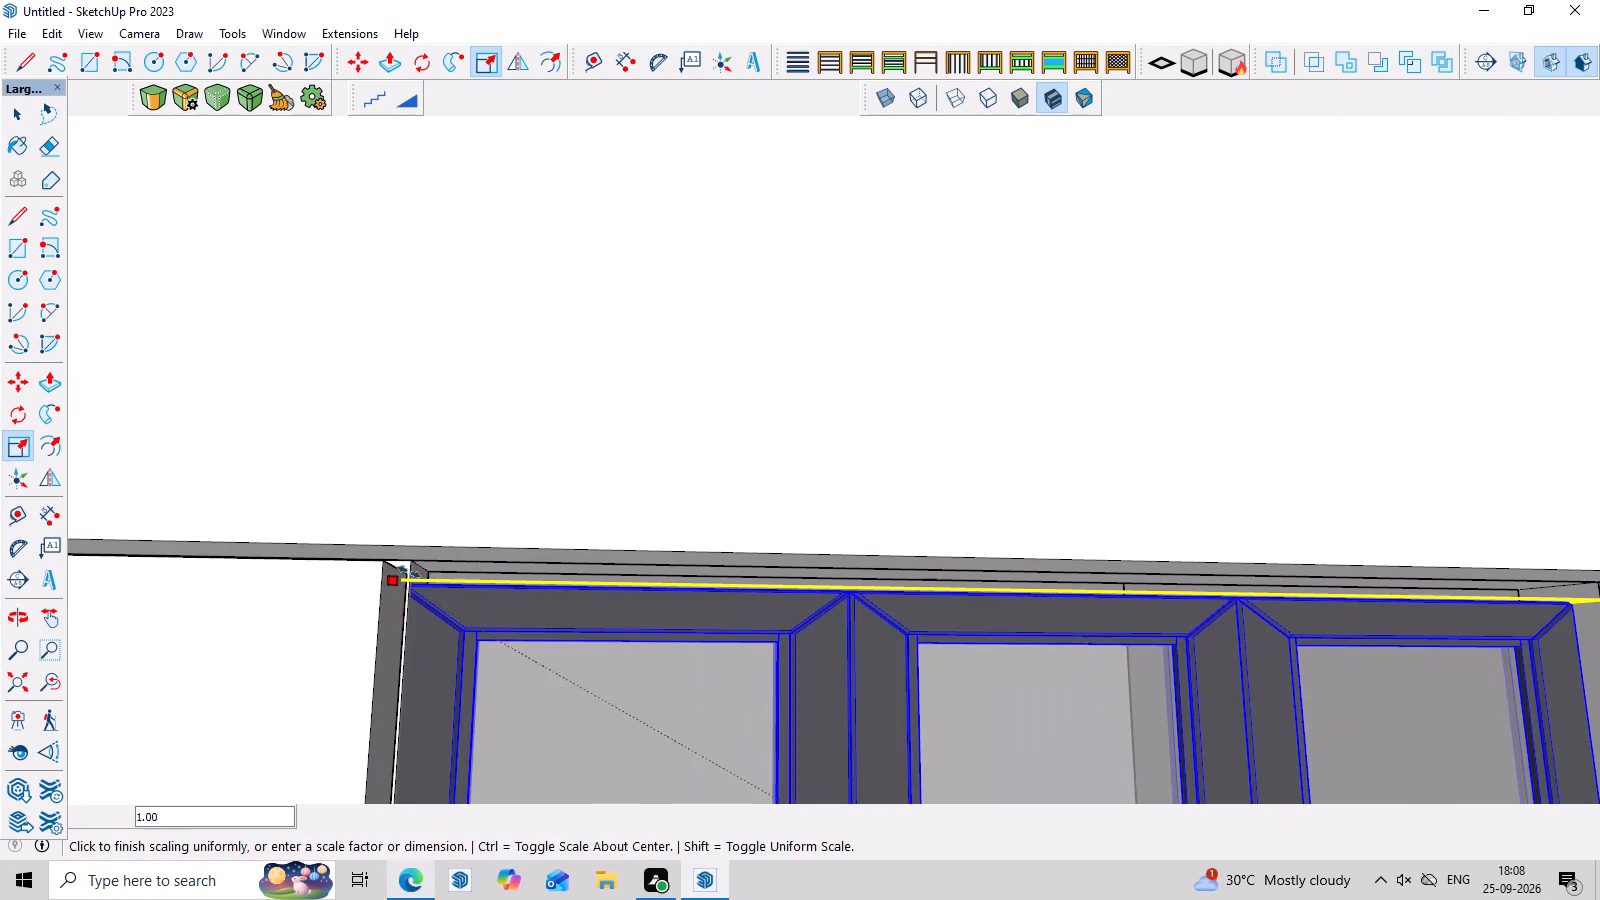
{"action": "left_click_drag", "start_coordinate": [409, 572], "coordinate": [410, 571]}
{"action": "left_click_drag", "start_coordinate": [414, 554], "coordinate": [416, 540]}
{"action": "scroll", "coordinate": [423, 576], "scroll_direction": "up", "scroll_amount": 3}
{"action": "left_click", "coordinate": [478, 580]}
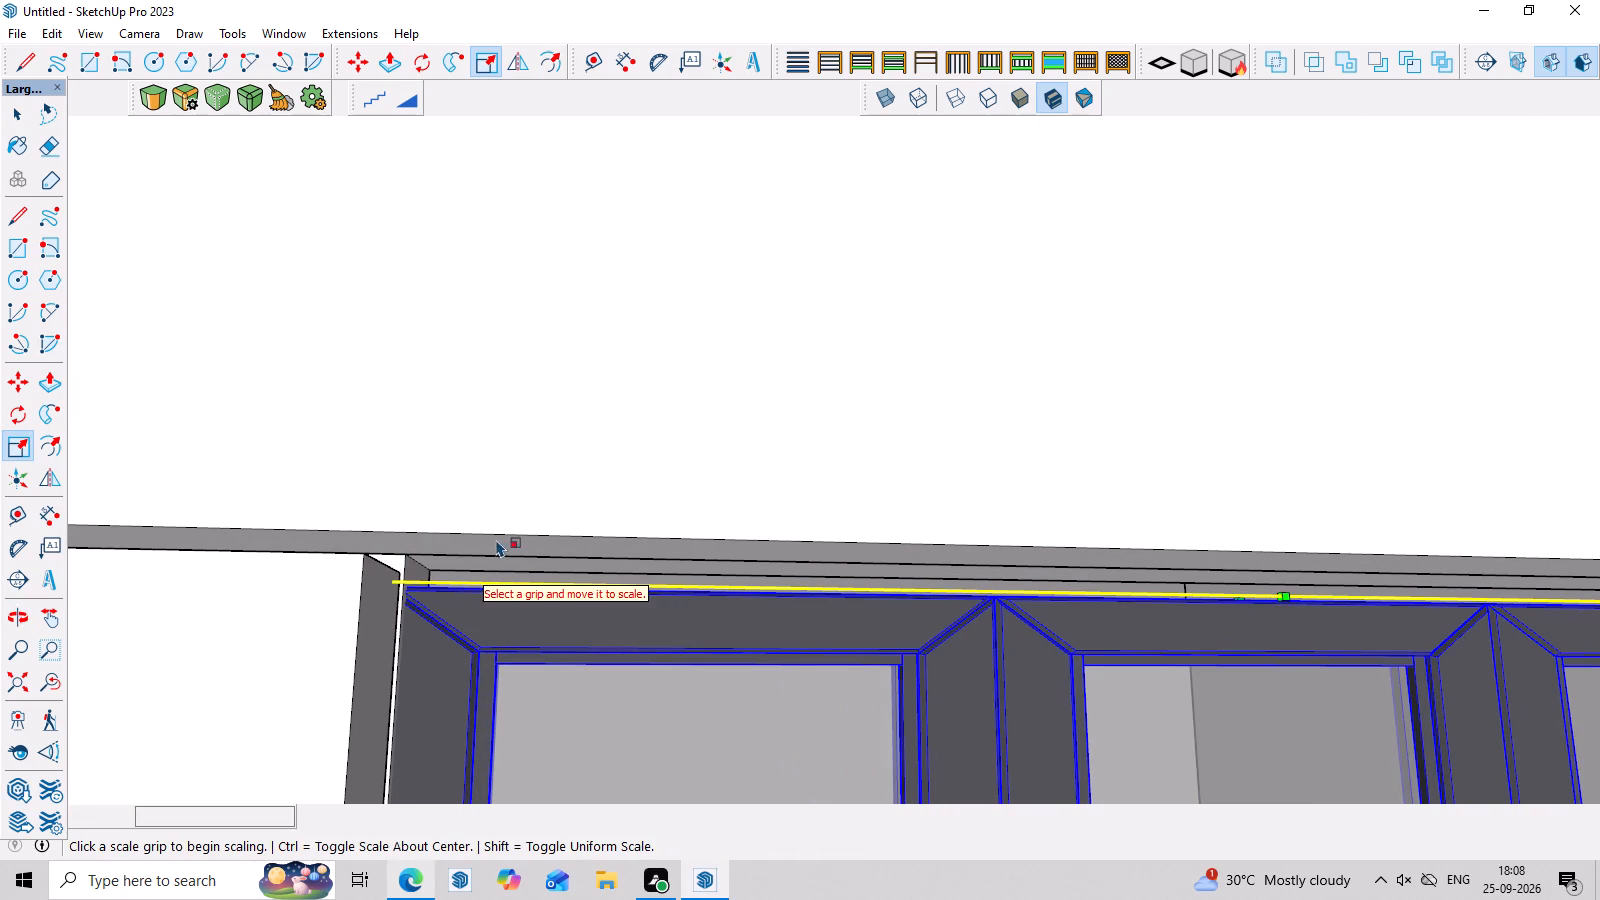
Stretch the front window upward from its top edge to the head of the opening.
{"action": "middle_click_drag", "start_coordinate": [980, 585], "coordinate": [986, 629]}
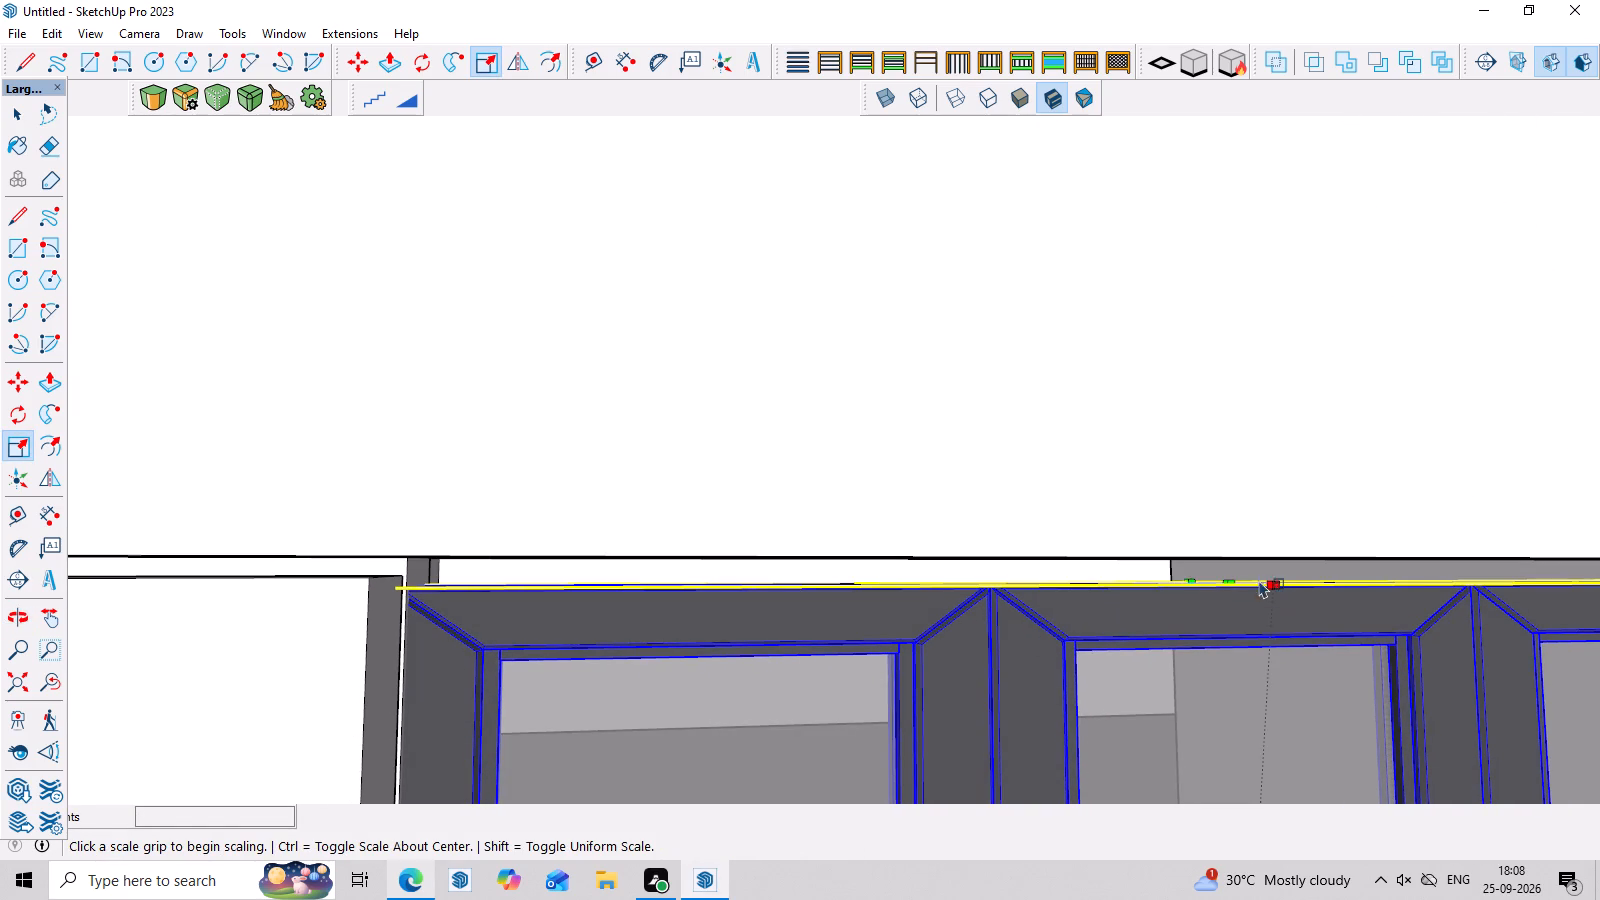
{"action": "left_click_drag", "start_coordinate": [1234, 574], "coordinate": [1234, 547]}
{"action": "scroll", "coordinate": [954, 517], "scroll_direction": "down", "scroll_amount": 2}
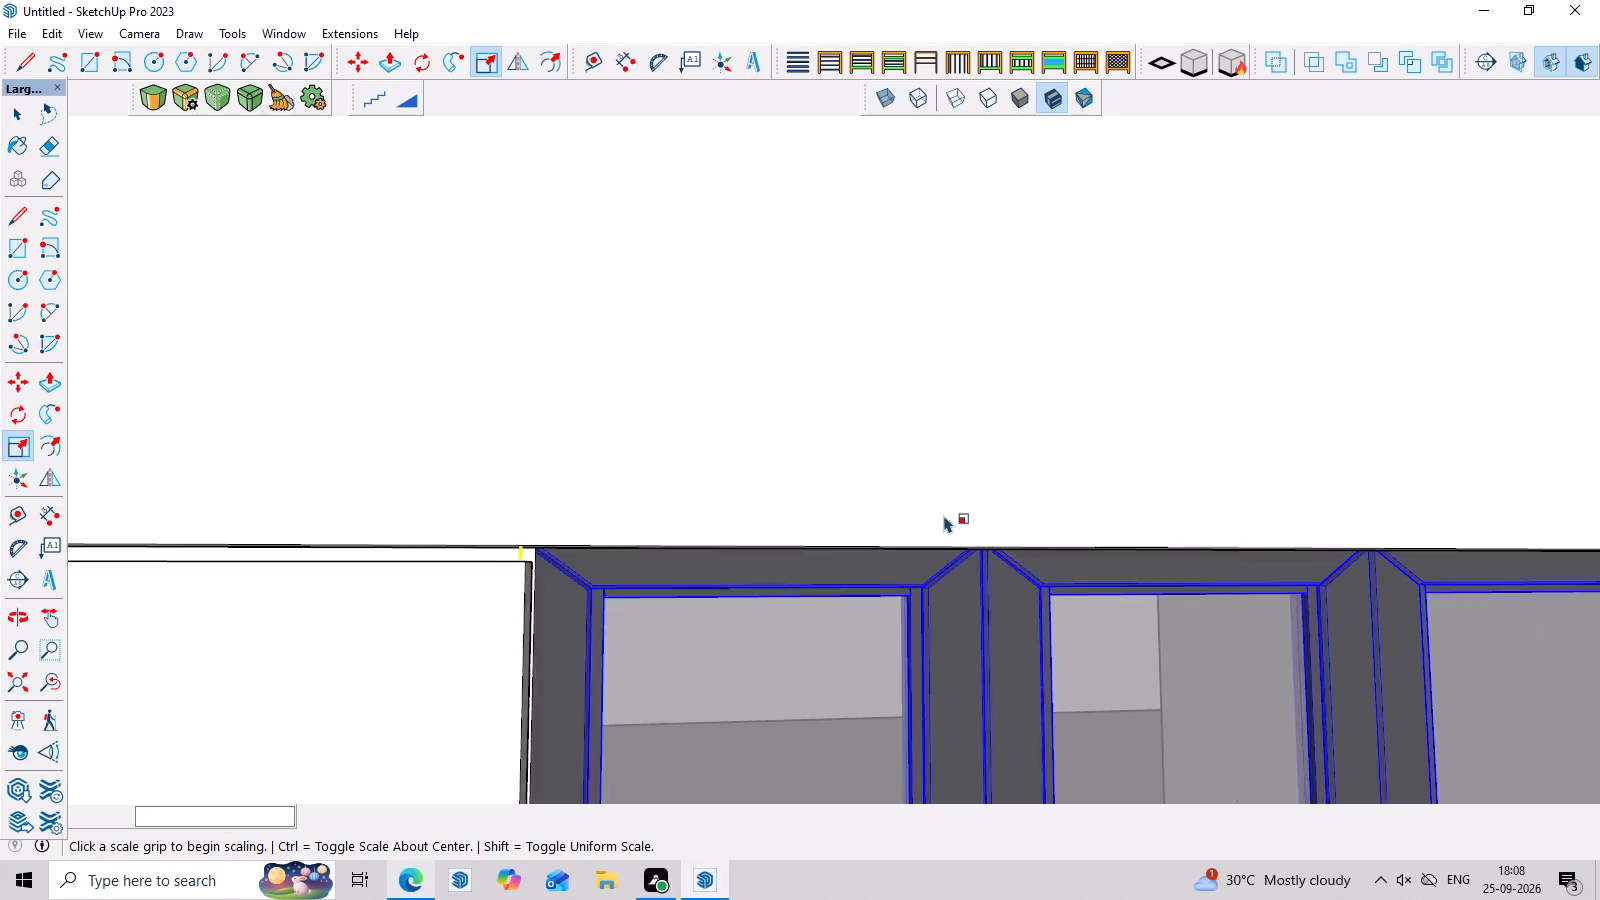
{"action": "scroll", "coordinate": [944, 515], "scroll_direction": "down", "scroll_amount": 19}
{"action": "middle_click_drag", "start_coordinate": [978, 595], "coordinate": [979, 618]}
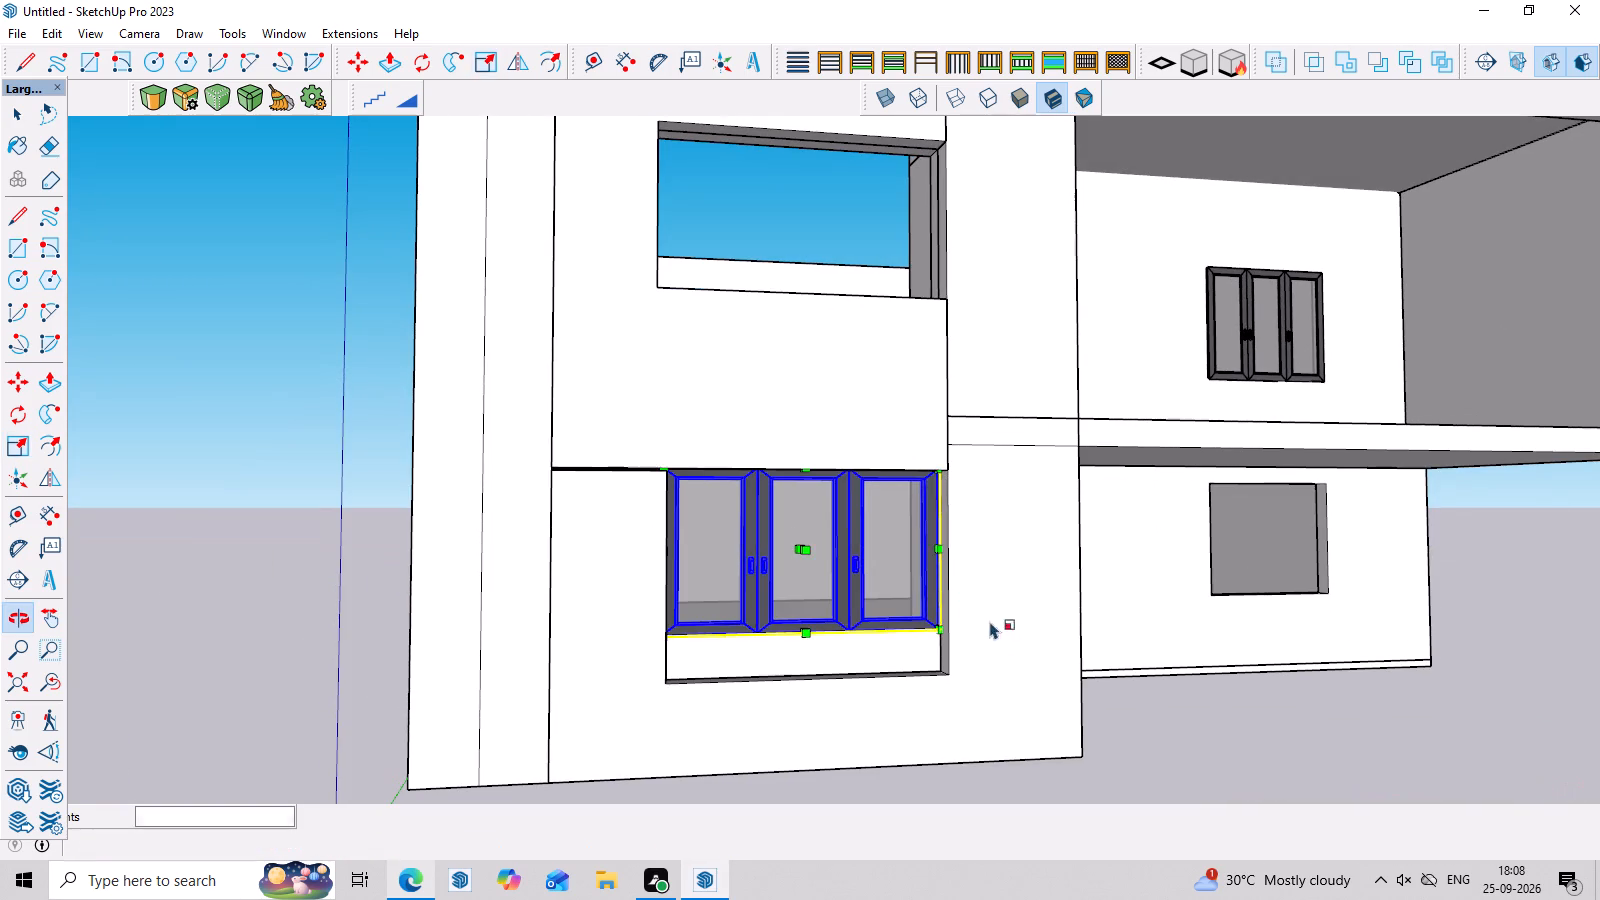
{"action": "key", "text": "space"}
Examine the window's fit in the wide front opening against the rest of the house elevation.
{"action": "left_click", "coordinate": [1151, 659]}
{"action": "middle_click_drag", "start_coordinate": [1176, 709], "coordinate": [1118, 726]}
{"action": "scroll", "coordinate": [528, 436], "scroll_direction": "down", "scroll_amount": 4}
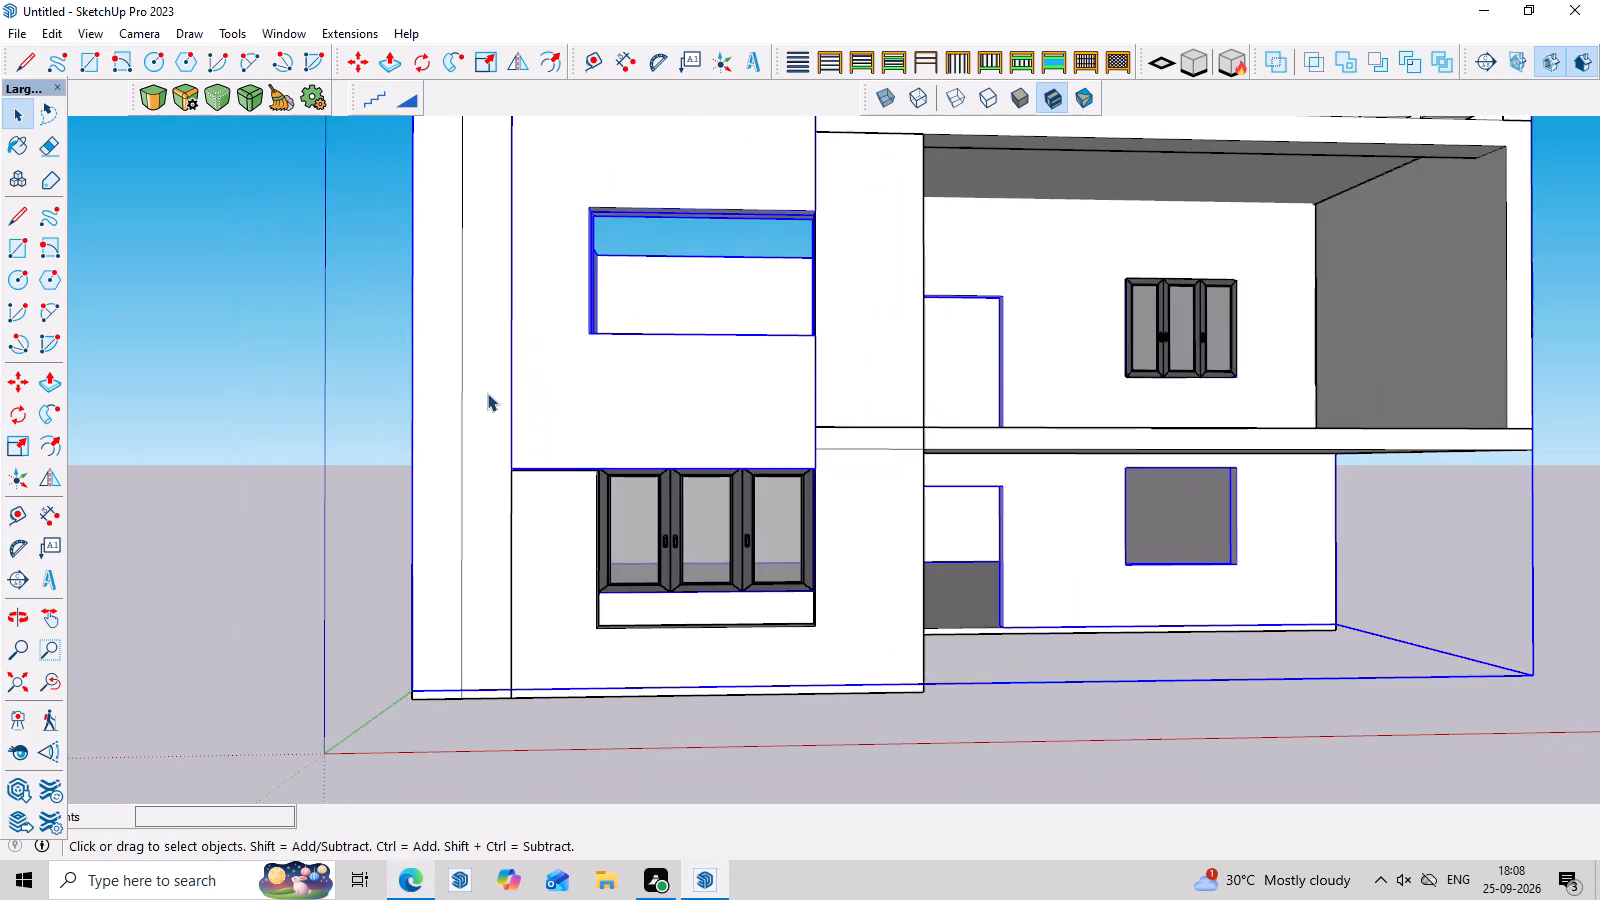
{"action": "scroll", "coordinate": [487, 393], "scroll_direction": "down", "scroll_amount": 3}
{"action": "middle_click", "coordinate": [799, 593]}
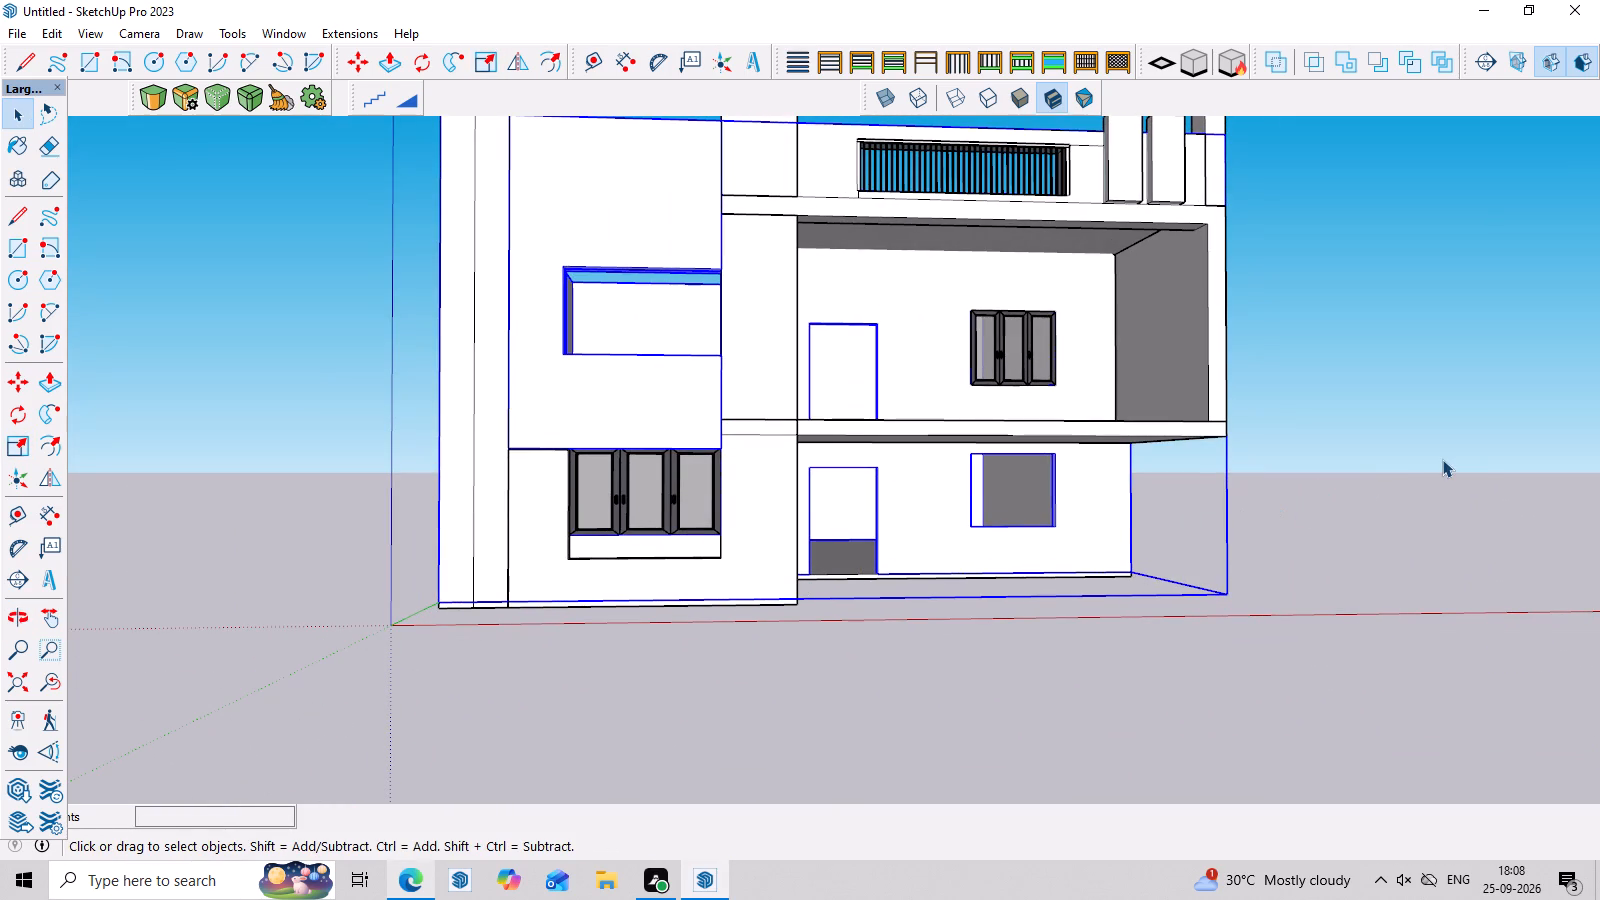
{"action": "left_click", "coordinate": [1457, 416]}
{"action": "scroll", "coordinate": [1156, 437], "scroll_direction": "down", "scroll_amount": 3}
{"action": "middle_click_drag", "start_coordinate": [1316, 454], "coordinate": [1213, 474]}
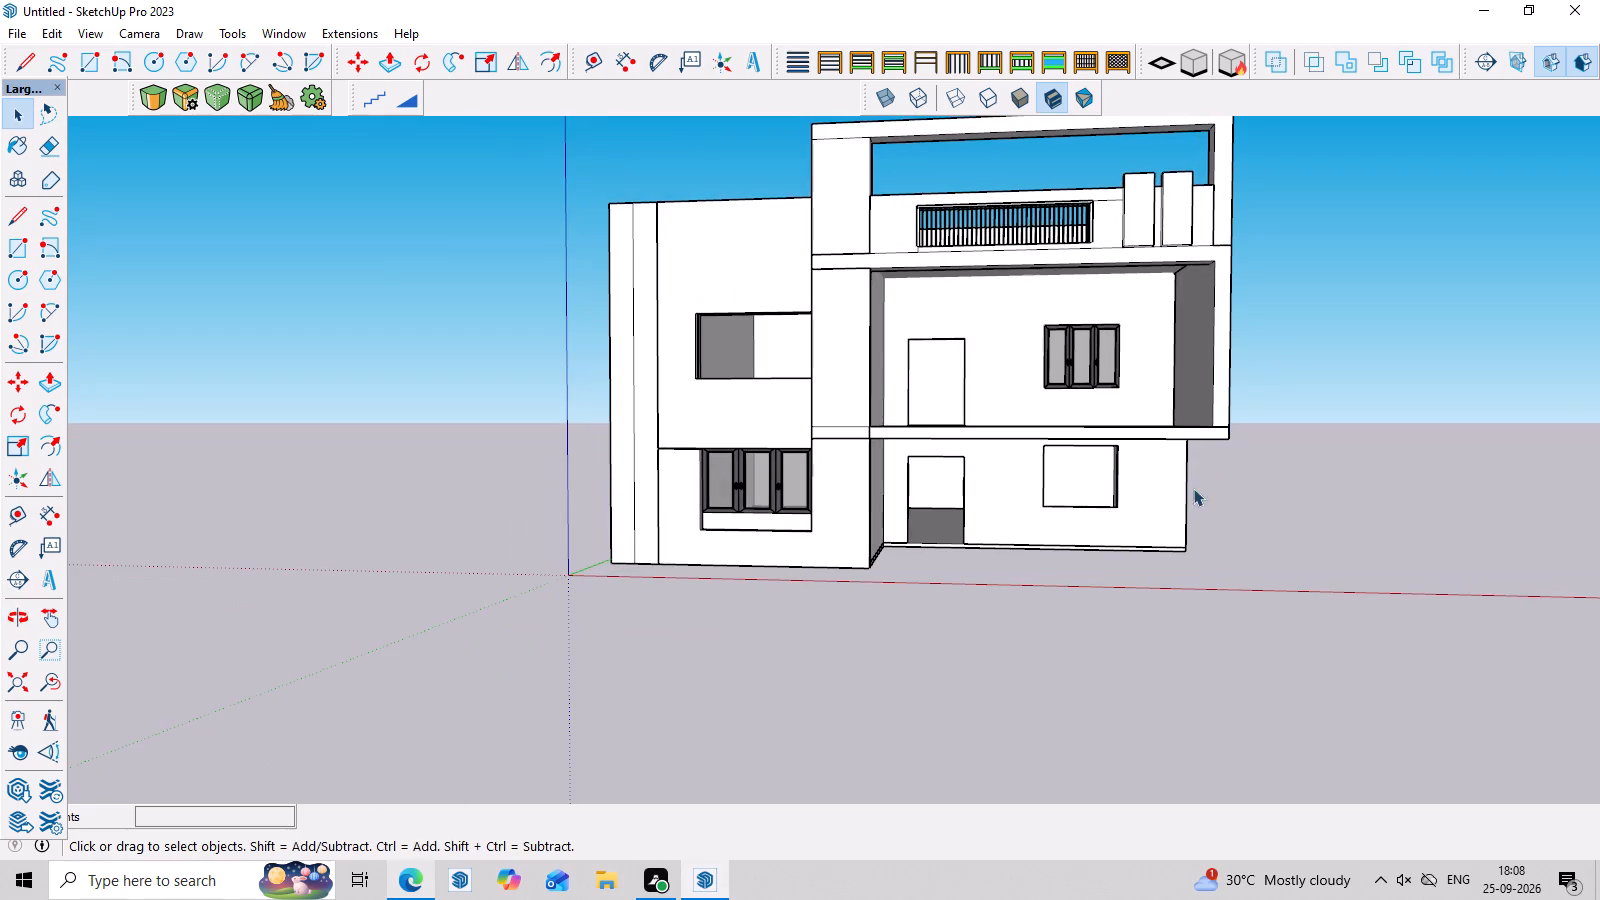
{"action": "scroll", "coordinate": [1093, 497], "scroll_direction": "up", "scroll_amount": 2}
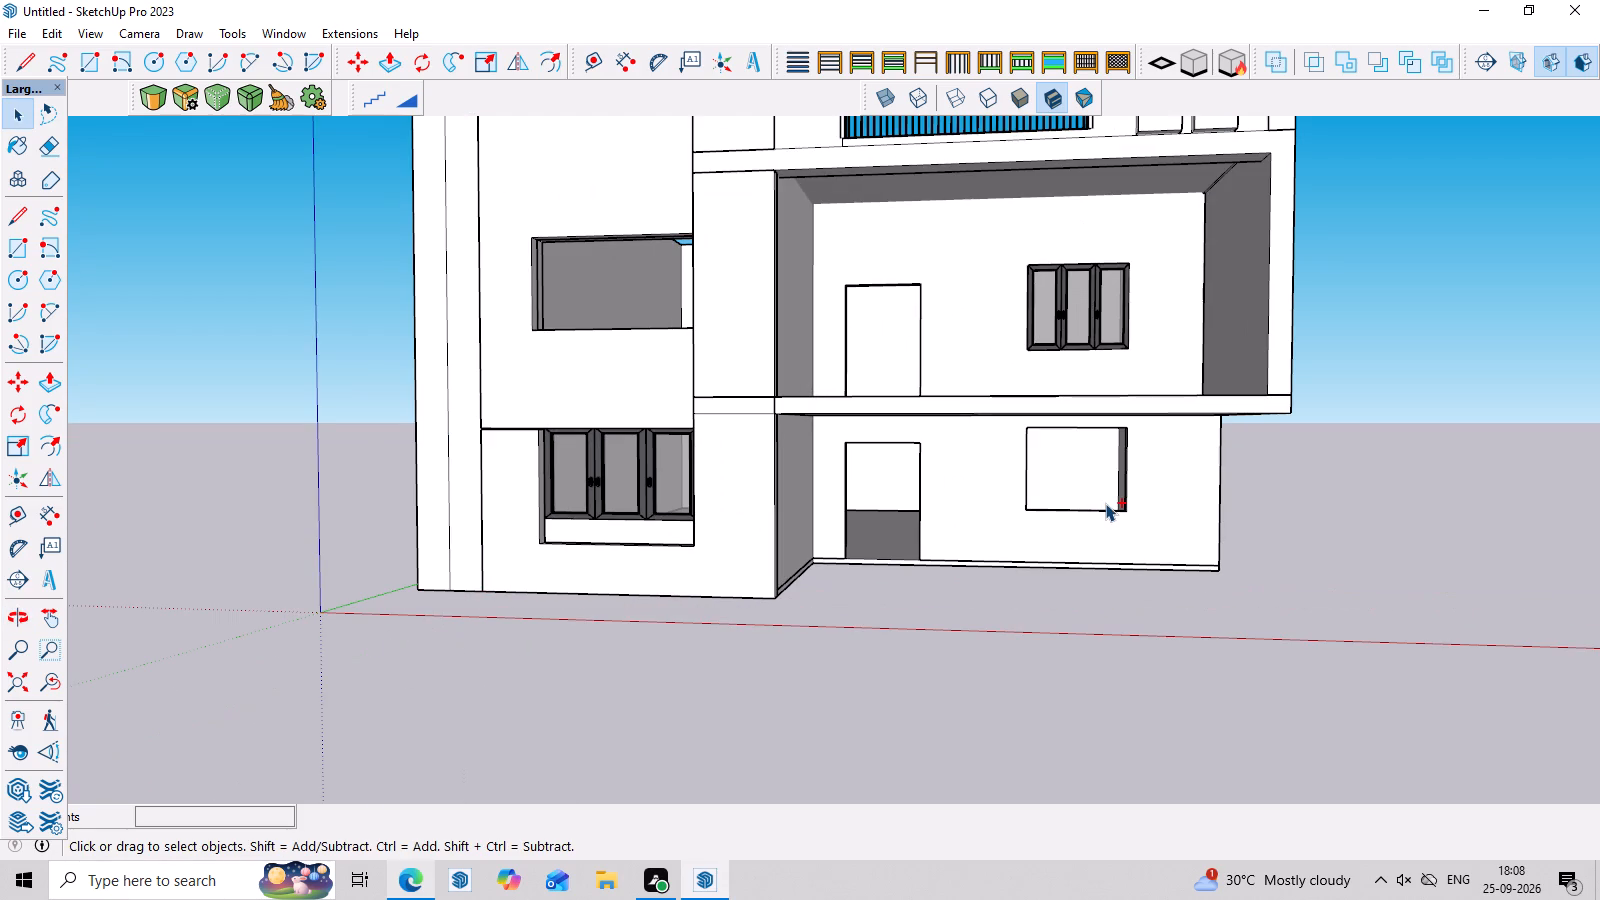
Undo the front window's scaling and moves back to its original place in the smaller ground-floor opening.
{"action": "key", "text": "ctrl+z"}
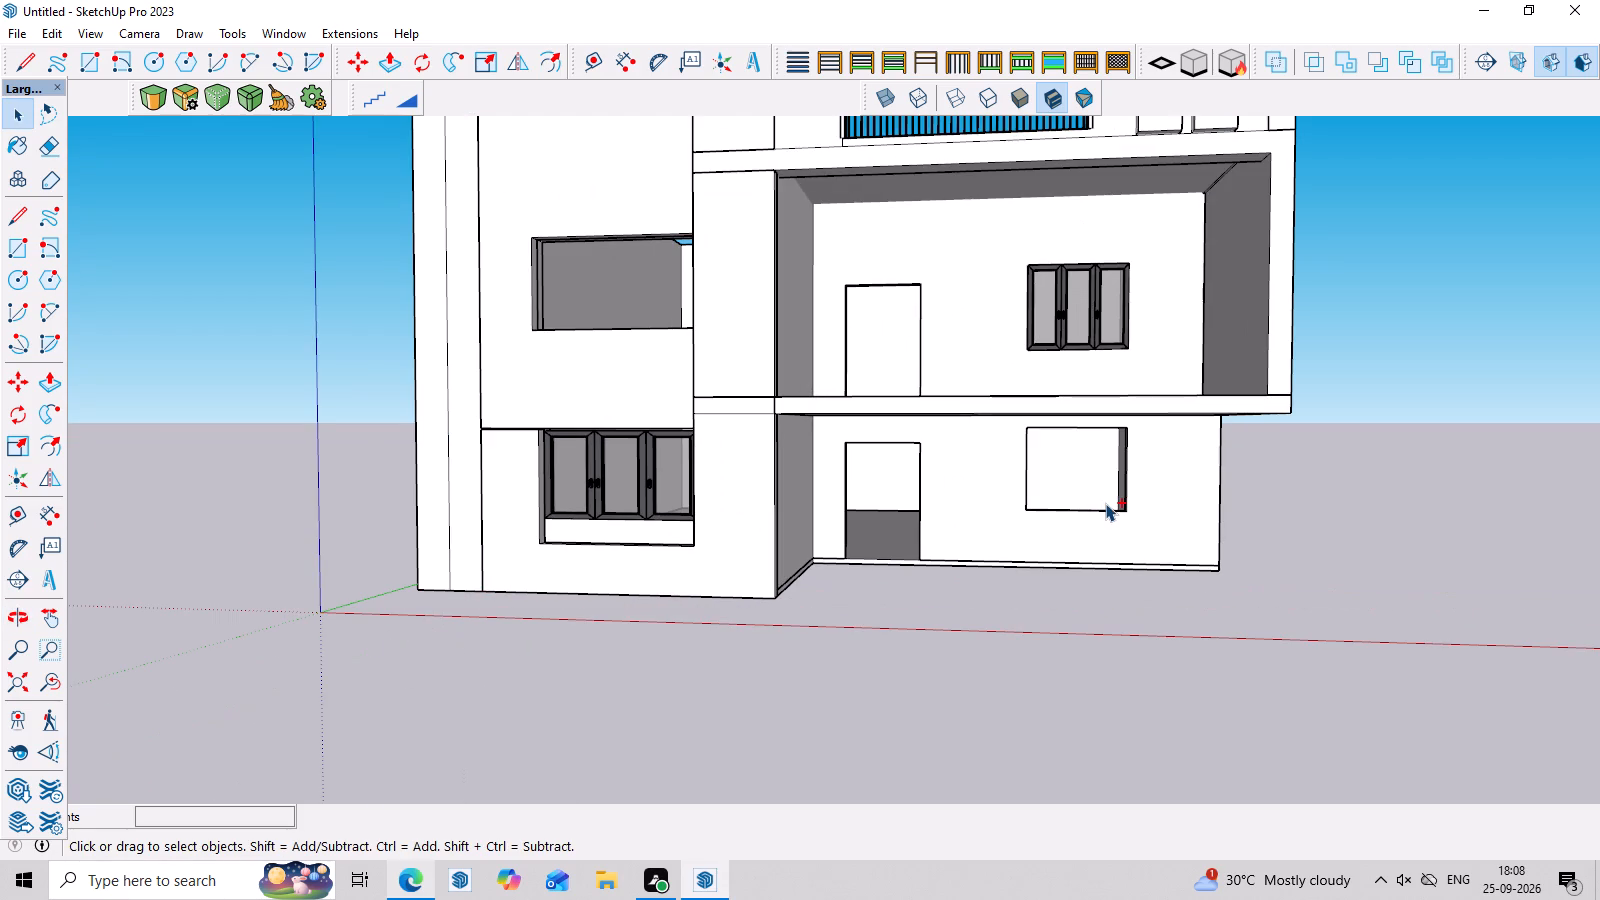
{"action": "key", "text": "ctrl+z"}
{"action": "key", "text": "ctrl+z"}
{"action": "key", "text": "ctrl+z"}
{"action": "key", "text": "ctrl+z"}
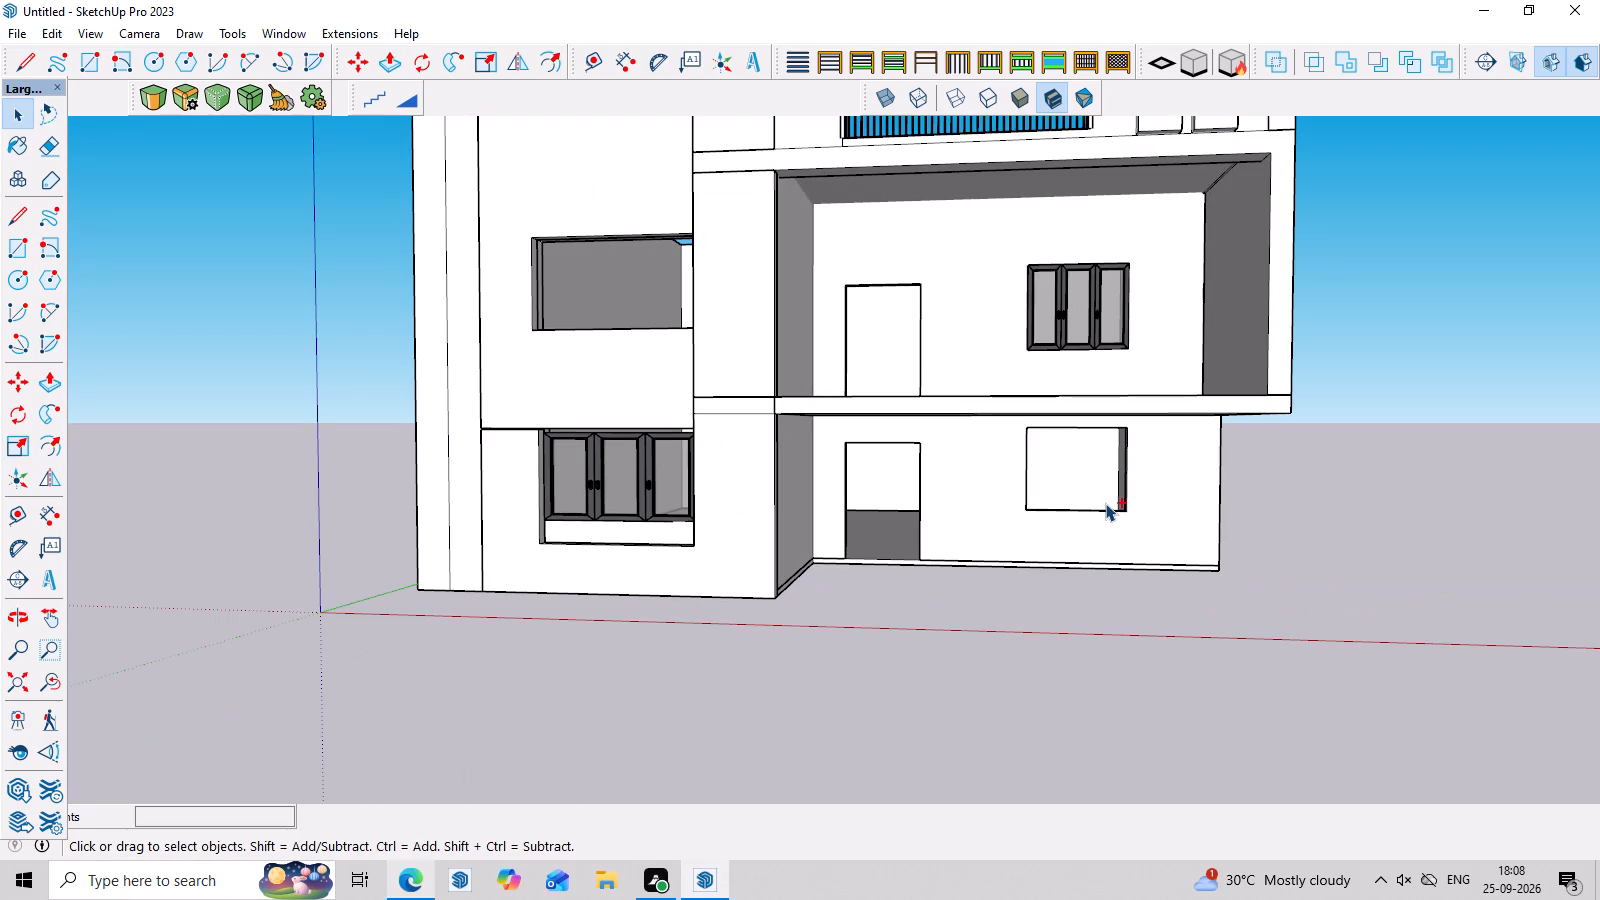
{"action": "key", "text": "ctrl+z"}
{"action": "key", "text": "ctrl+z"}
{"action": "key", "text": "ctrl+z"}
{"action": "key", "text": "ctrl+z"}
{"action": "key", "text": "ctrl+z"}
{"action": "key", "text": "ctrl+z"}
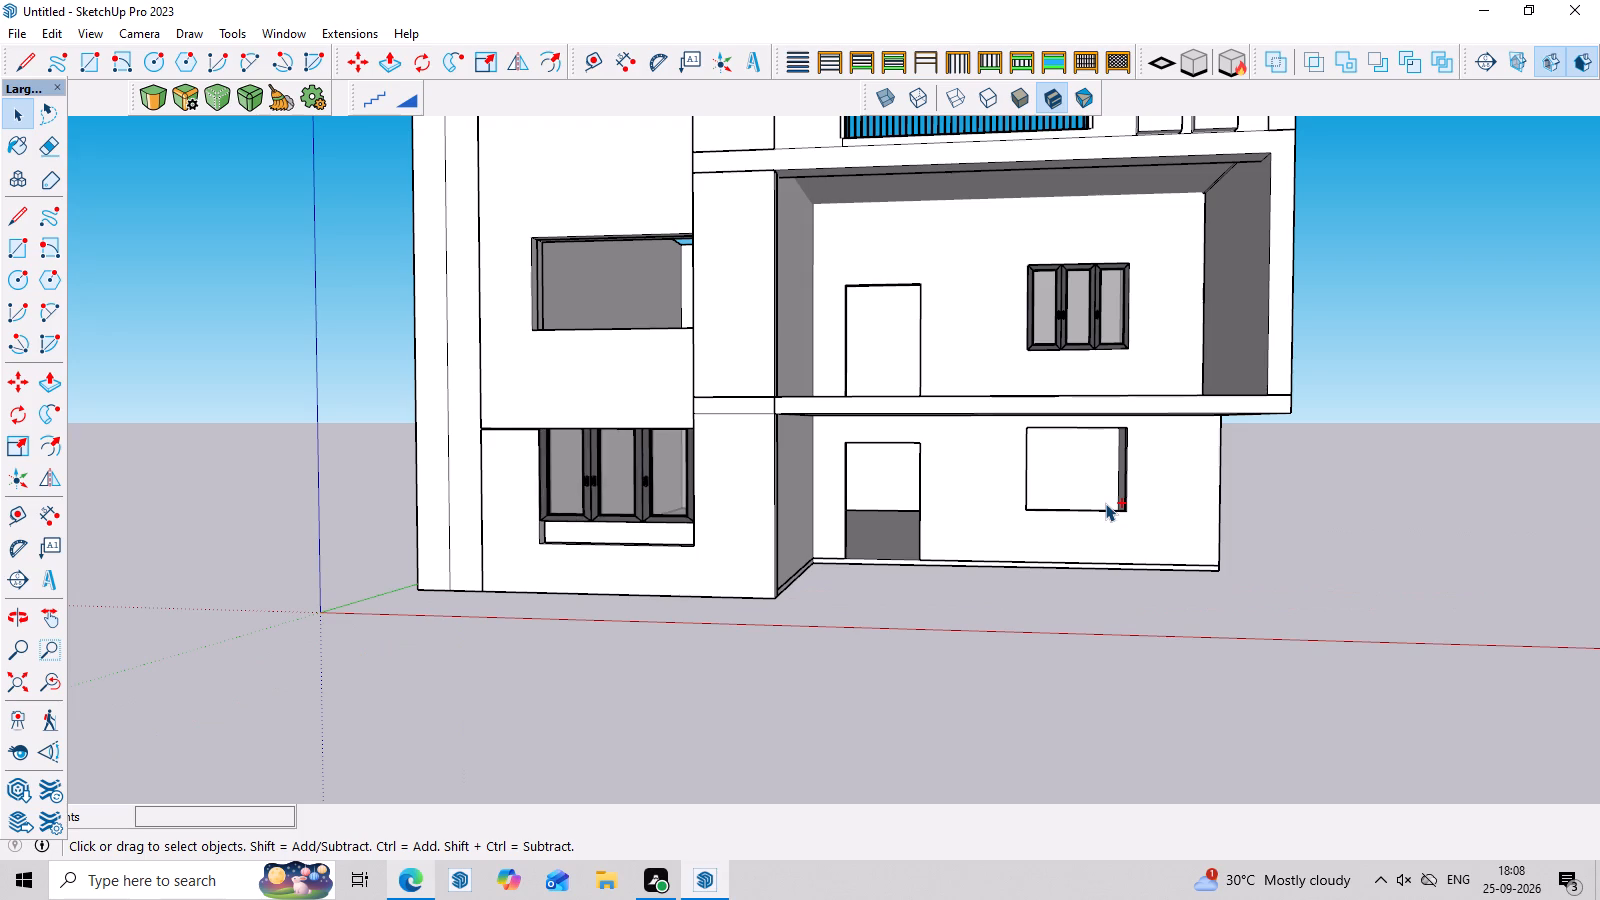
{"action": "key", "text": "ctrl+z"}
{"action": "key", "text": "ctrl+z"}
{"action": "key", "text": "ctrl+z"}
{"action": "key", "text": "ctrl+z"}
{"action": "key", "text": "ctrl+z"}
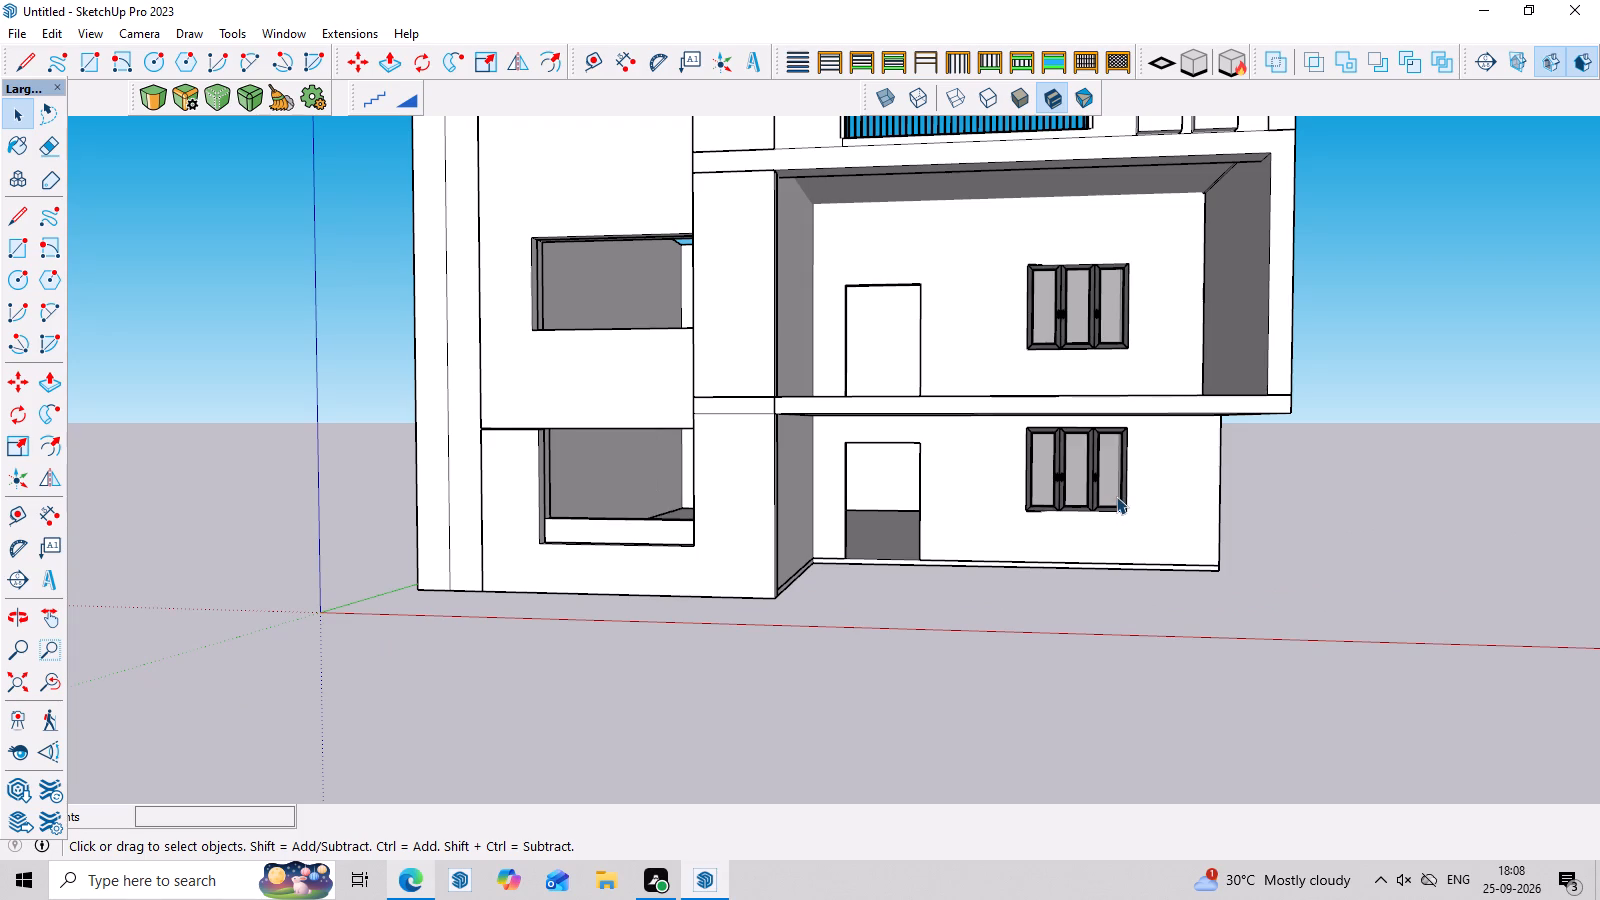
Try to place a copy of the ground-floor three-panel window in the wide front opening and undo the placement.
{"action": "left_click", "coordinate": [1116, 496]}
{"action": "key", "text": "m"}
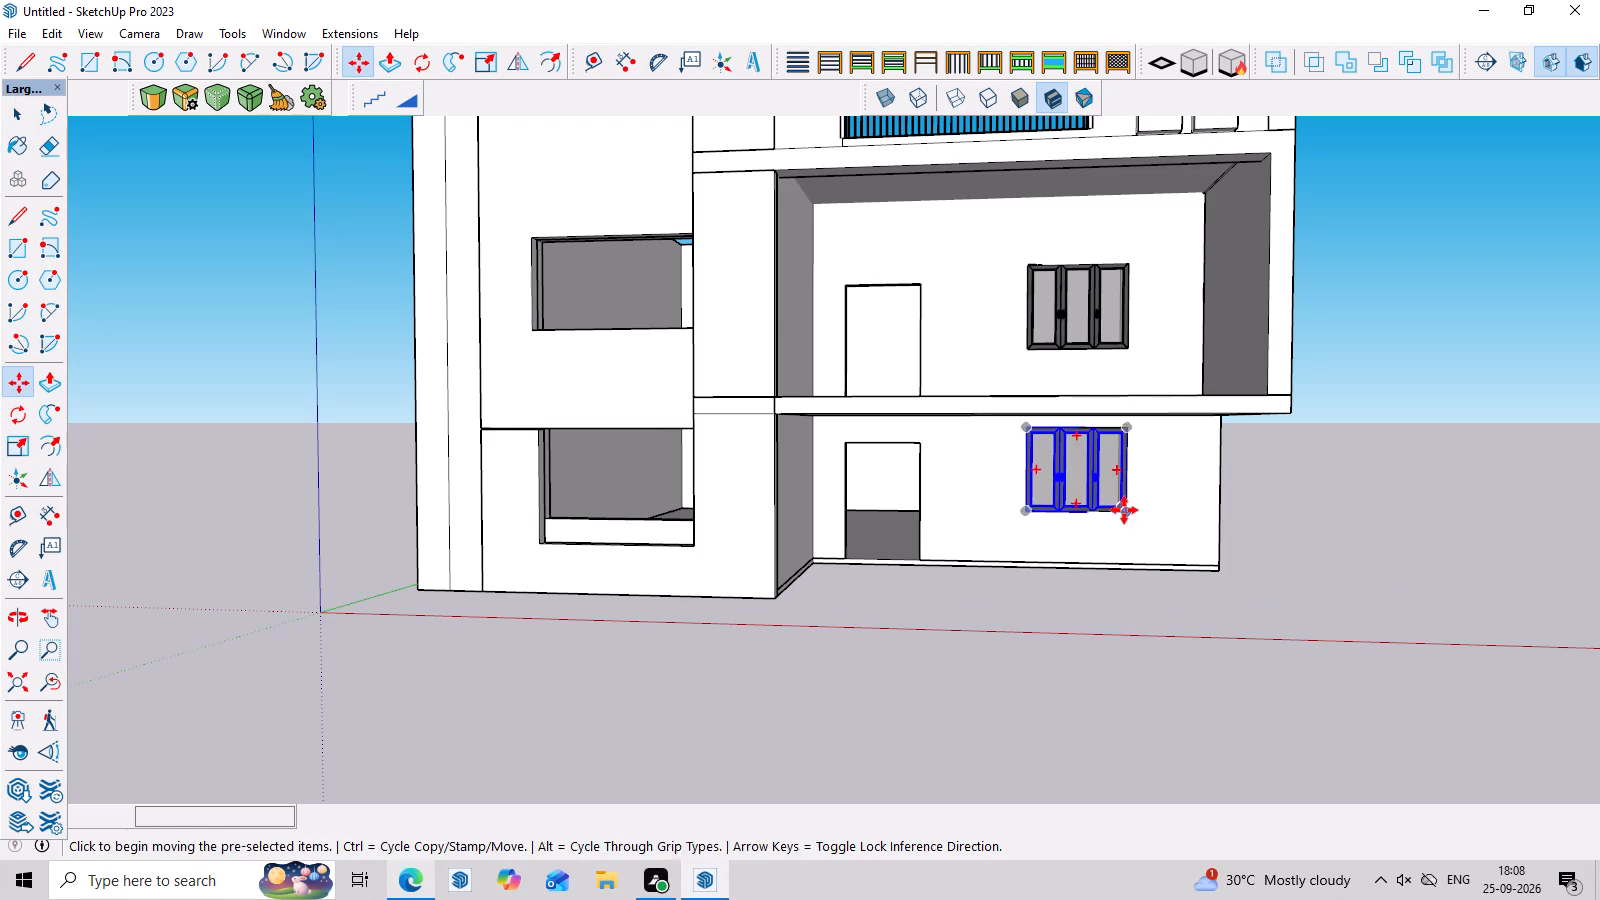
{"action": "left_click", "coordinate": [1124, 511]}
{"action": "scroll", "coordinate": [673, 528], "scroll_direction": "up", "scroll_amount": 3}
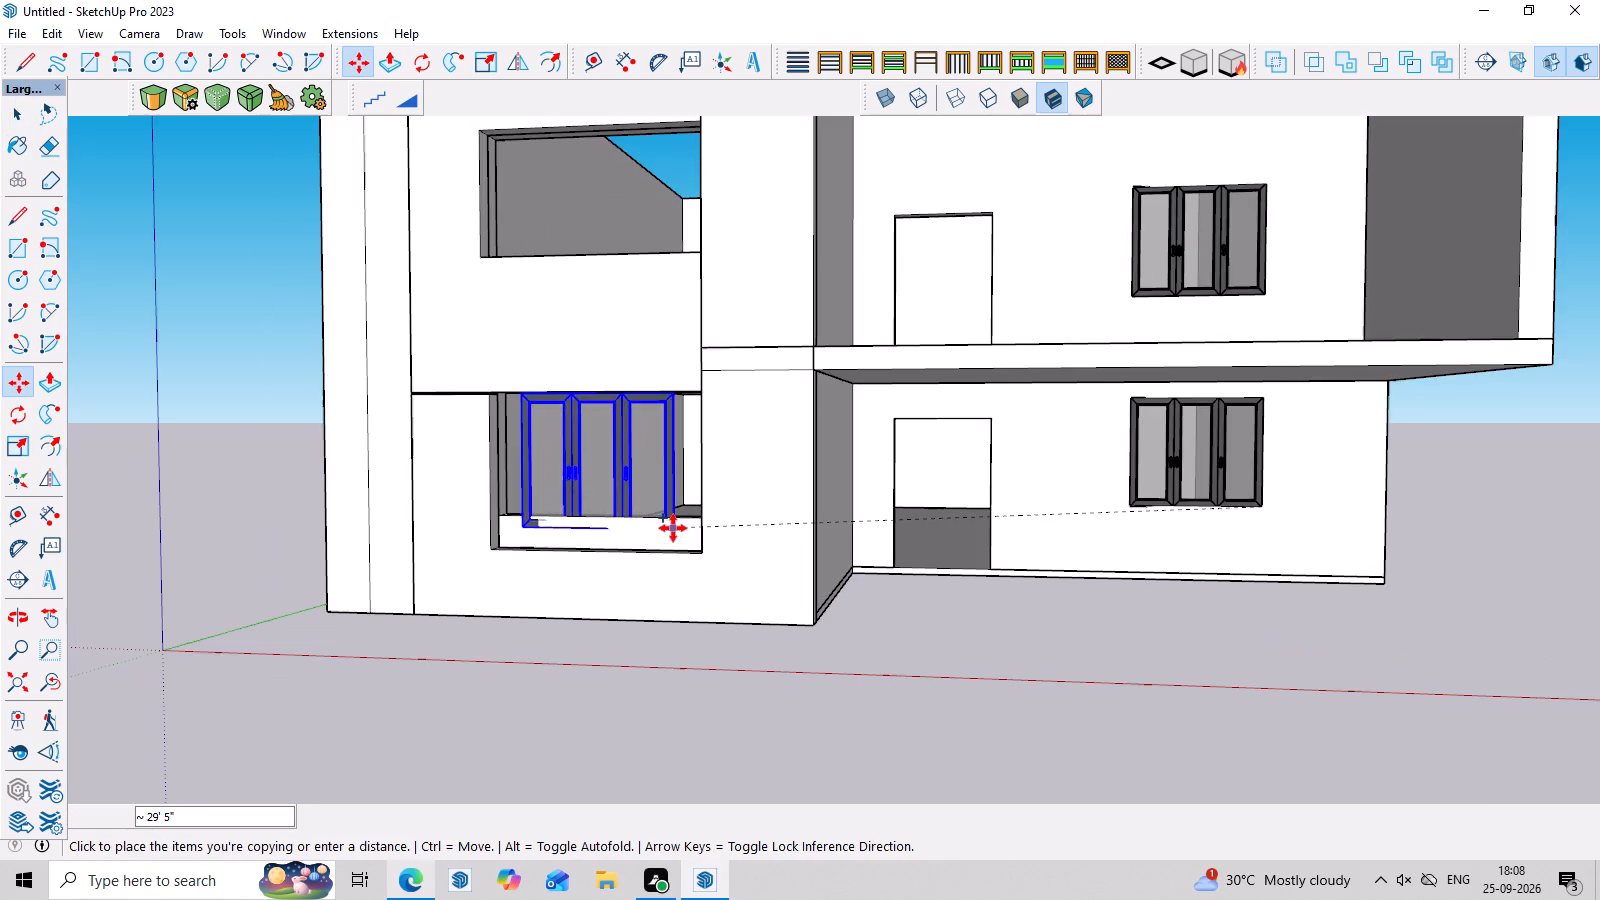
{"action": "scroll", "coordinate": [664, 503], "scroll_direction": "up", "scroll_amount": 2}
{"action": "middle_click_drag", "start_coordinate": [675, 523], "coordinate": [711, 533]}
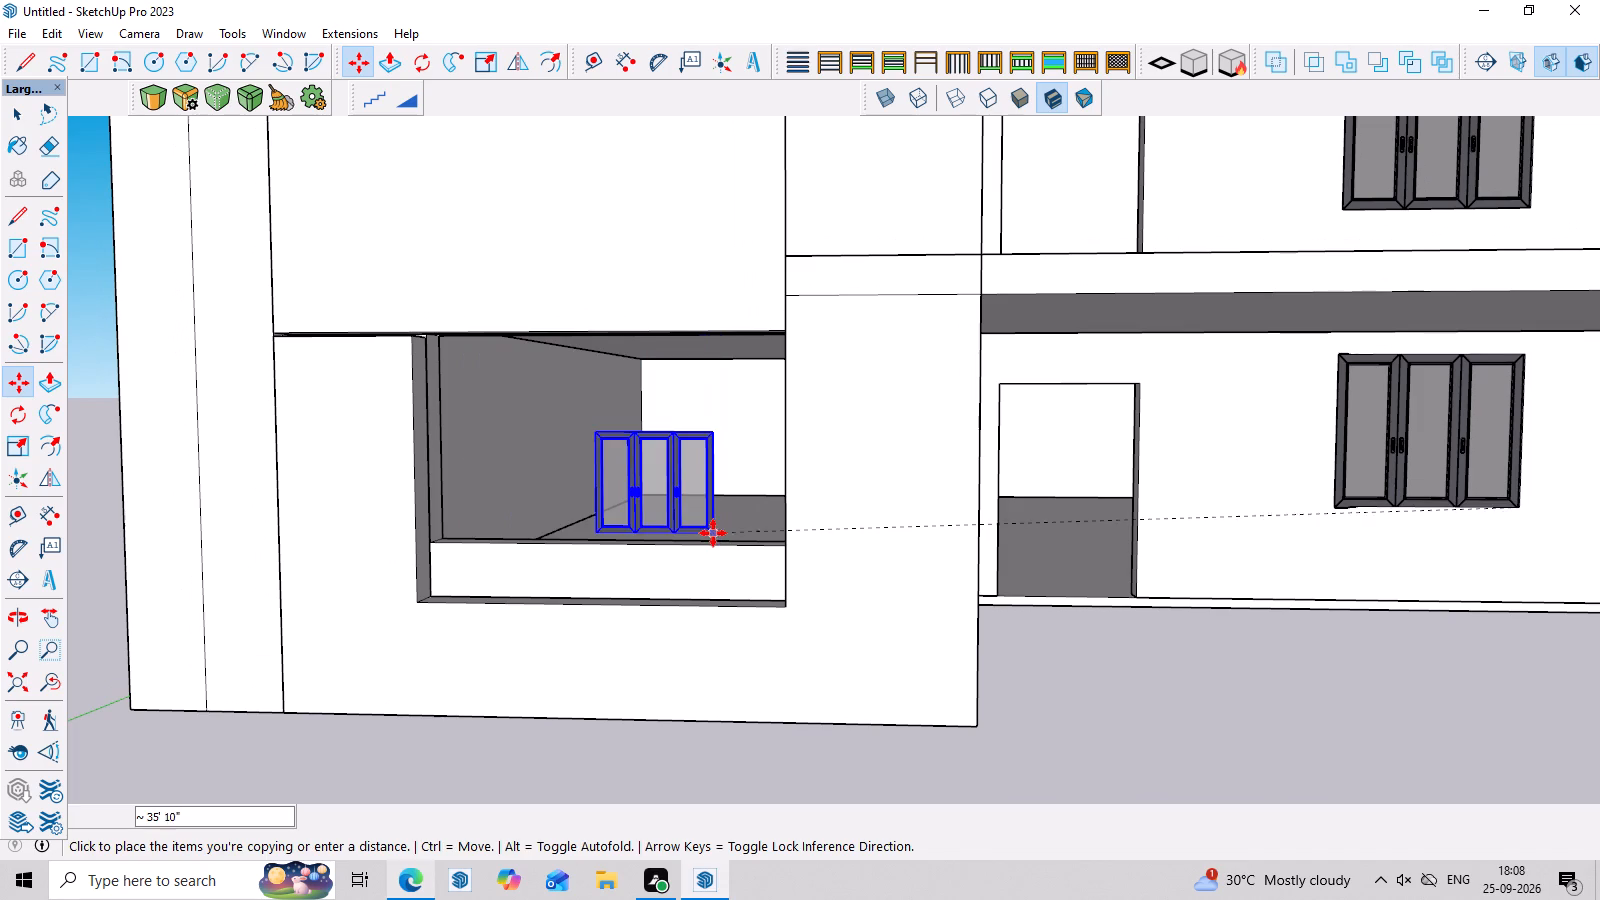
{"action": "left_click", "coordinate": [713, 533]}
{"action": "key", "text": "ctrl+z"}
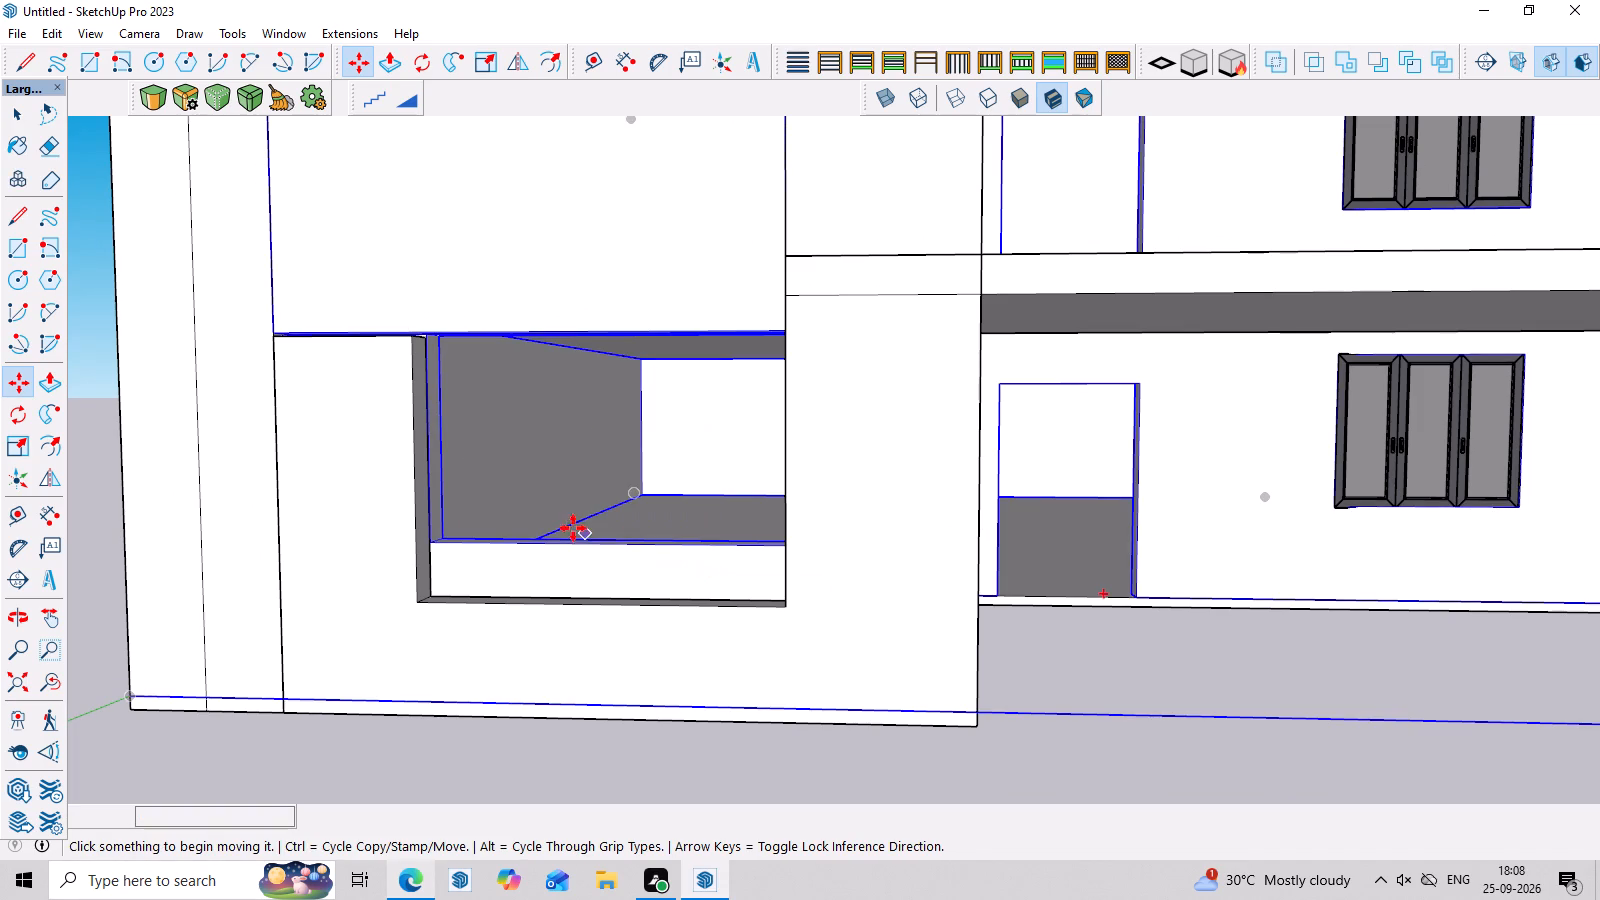
Copy the ground-floor three-panel window about 29' 10" across into the wide front opening.
{"action": "left_click", "coordinate": [1501, 497]}
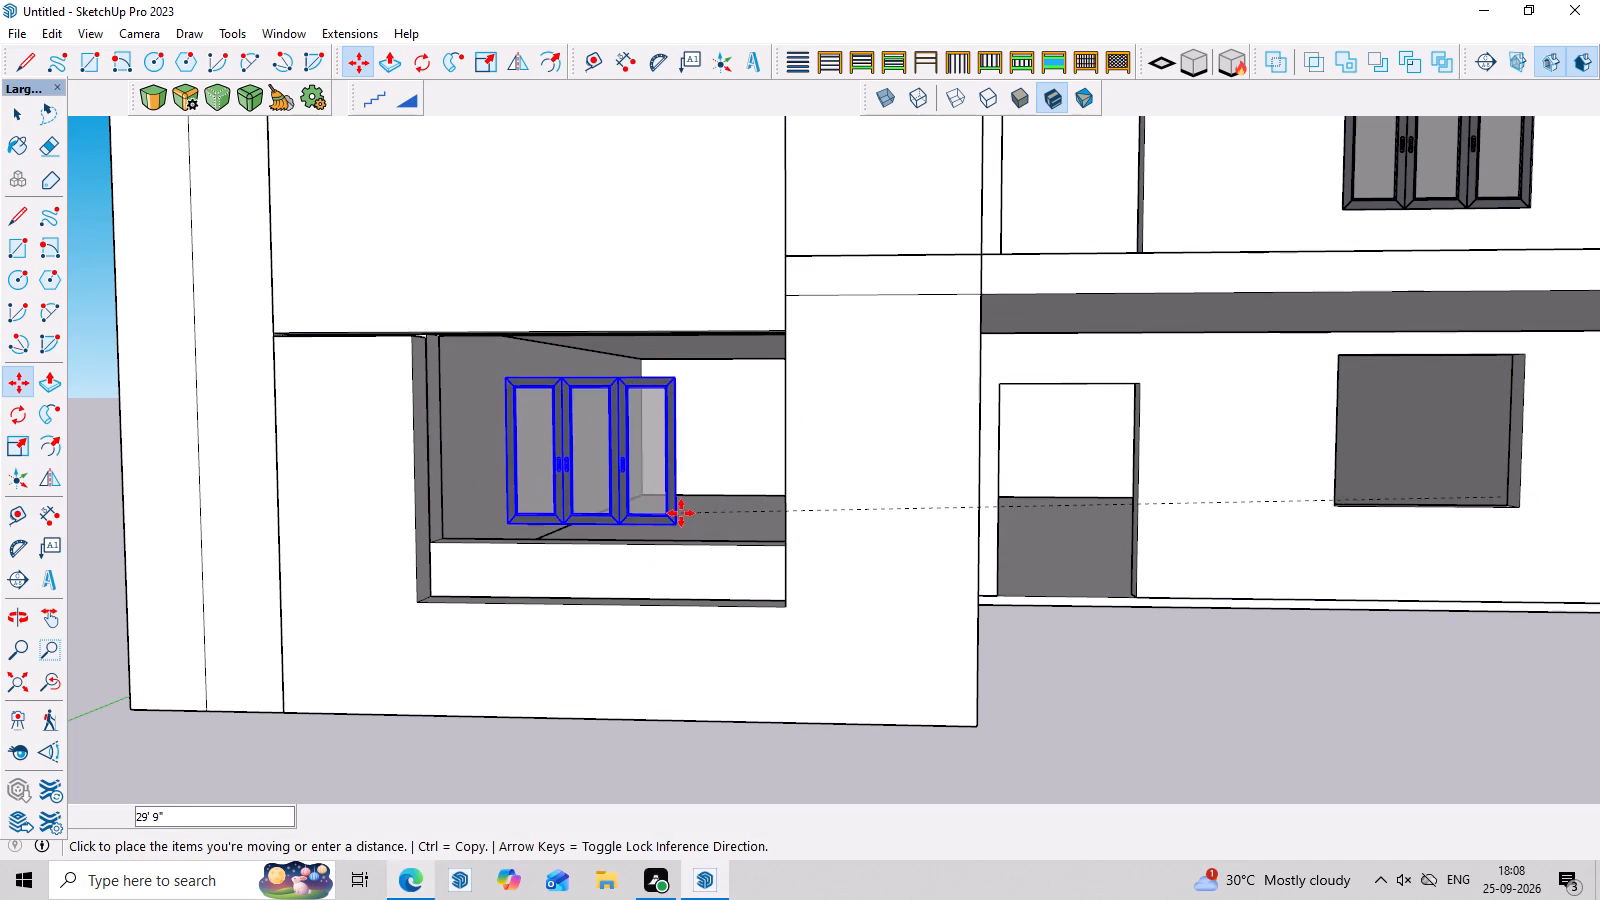
{"action": "left_click", "coordinate": [723, 538]}
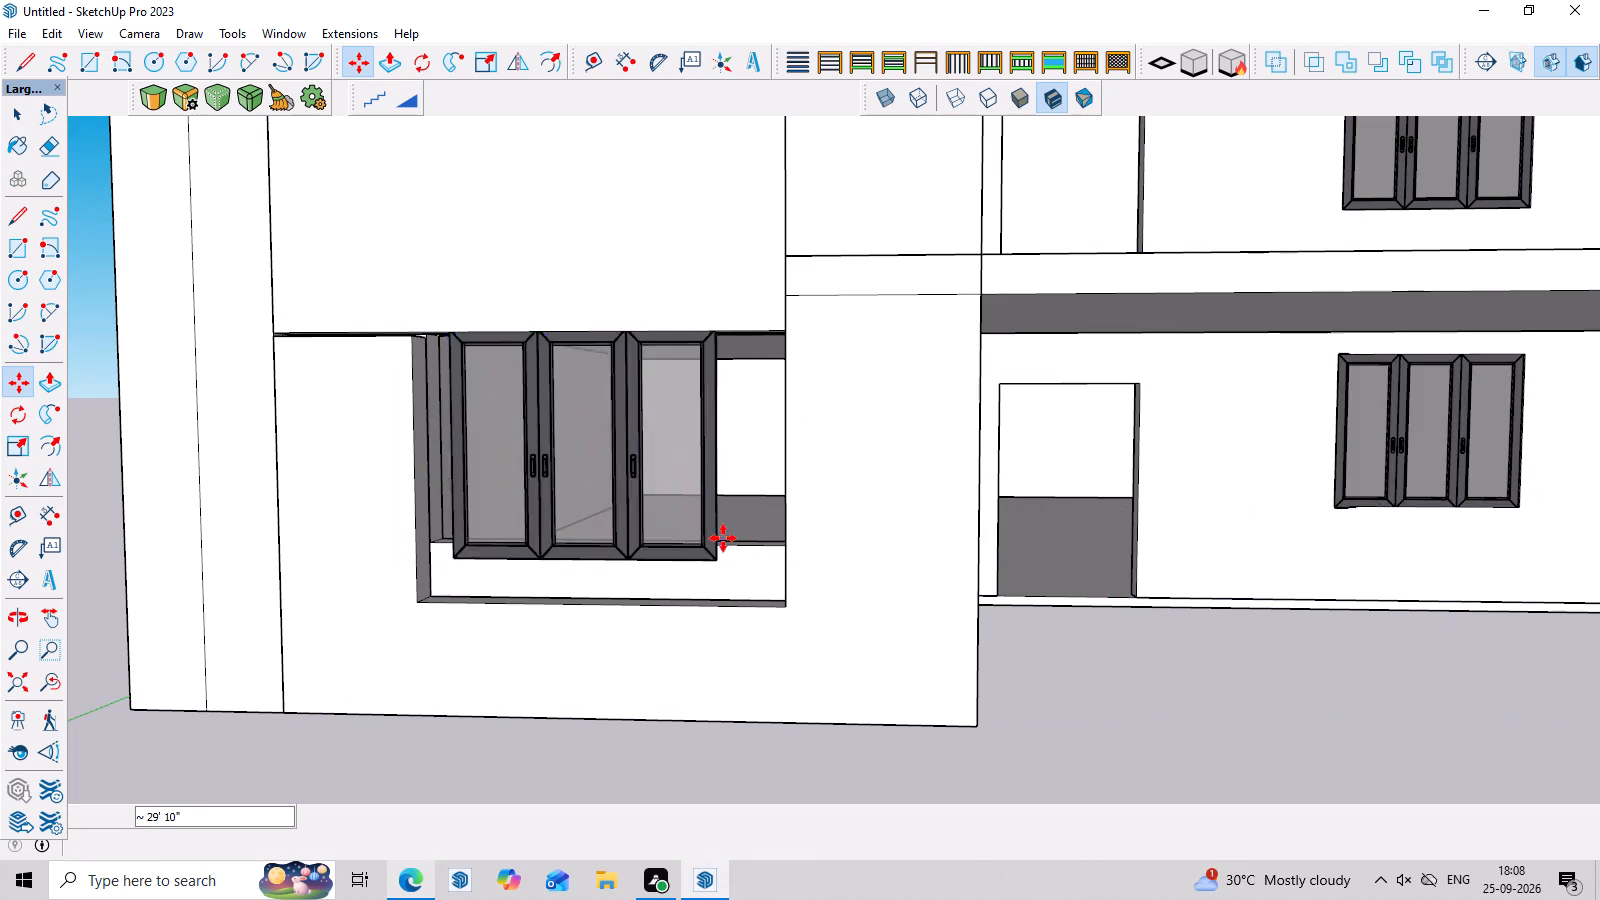
Move the copied window by its lower corner onto the corner where the front opening's jamb meets the sill.
{"action": "middle_click_drag", "start_coordinate": [561, 495], "coordinate": [737, 542]}
{"action": "scroll", "coordinate": [509, 609], "scroll_direction": "up", "scroll_amount": 9}
{"action": "middle_click_drag", "start_coordinate": [539, 621], "coordinate": [538, 661]}
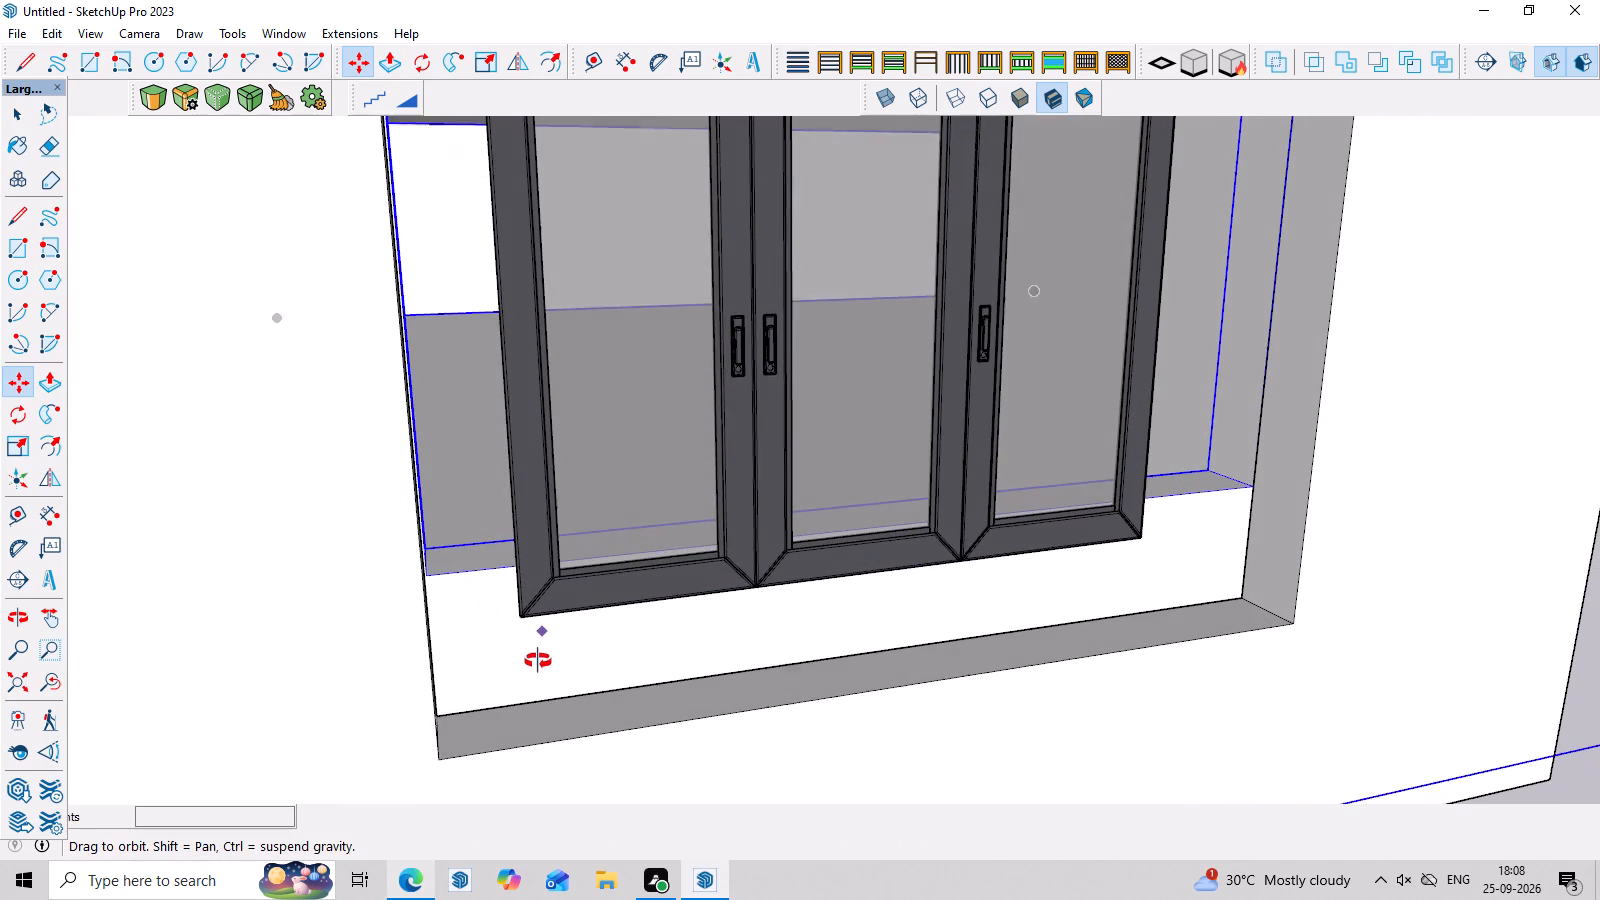
{"action": "middle_click_drag", "start_coordinate": [538, 661], "coordinate": [538, 662]}
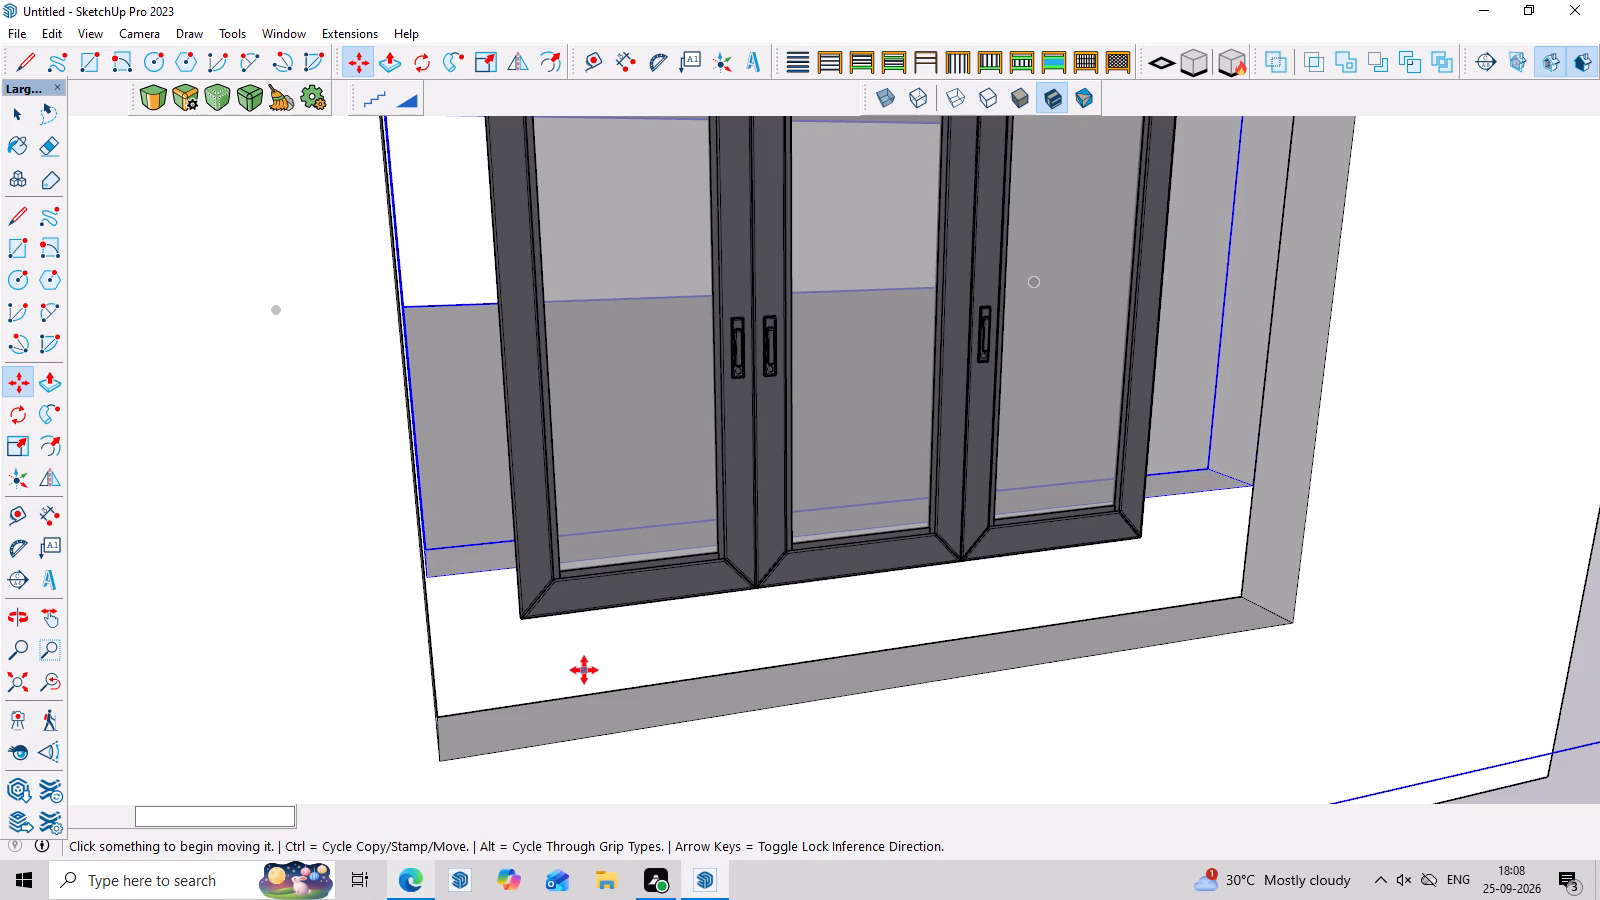
{"action": "middle_click_drag", "start_coordinate": [606, 605], "coordinate": [568, 610]}
{"action": "scroll", "coordinate": [442, 580], "scroll_direction": "up", "scroll_amount": 3}
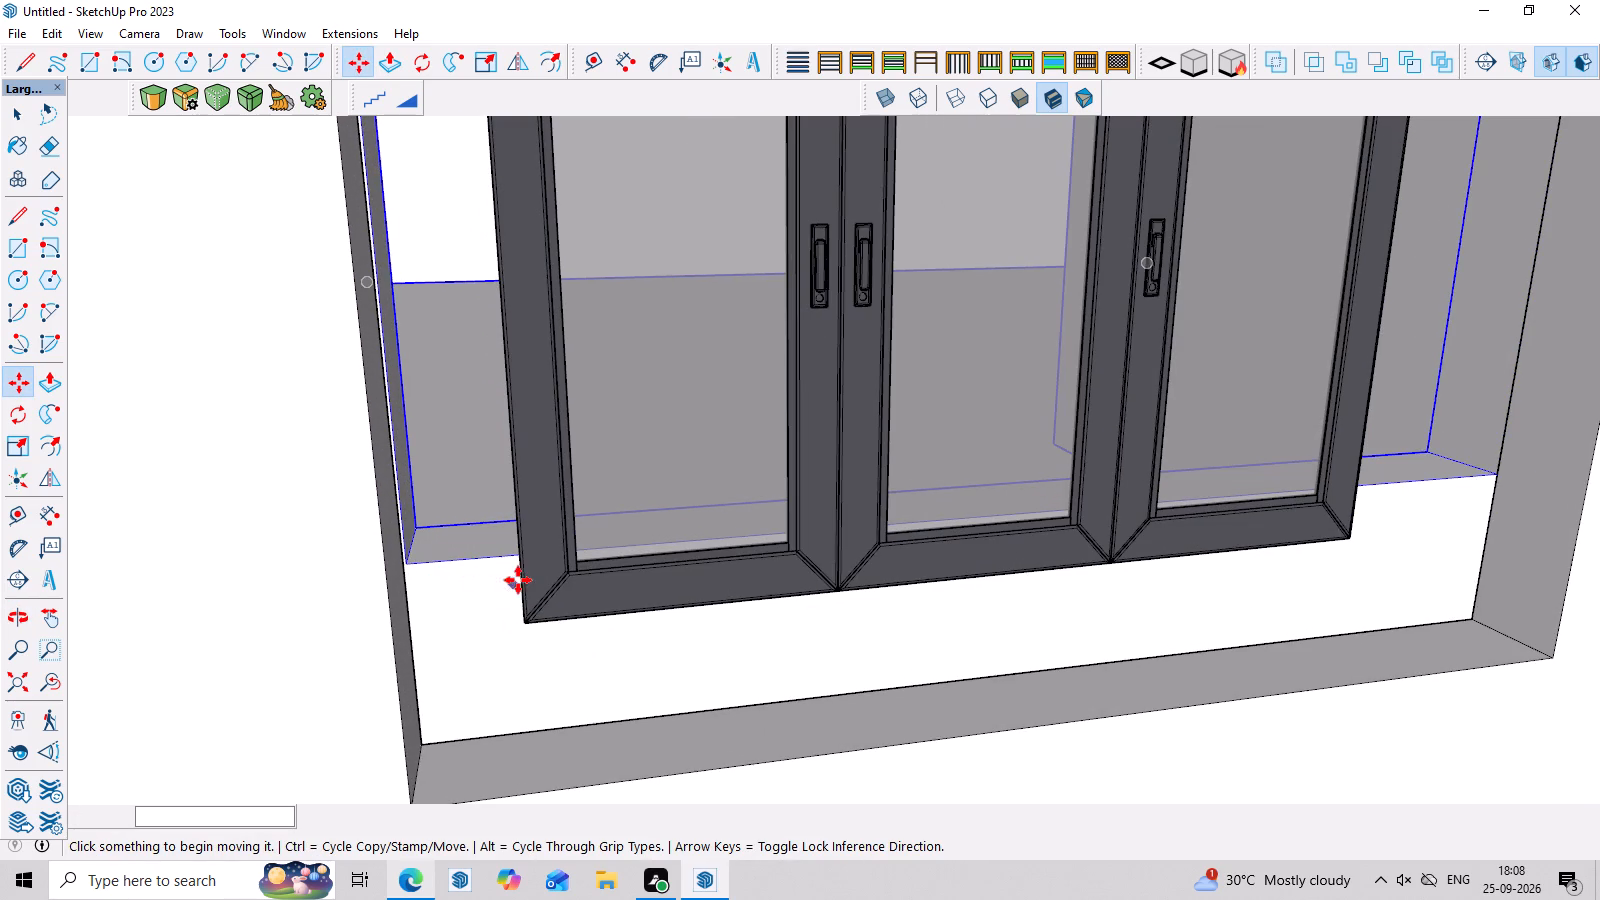
{"action": "key", "text": "space"}
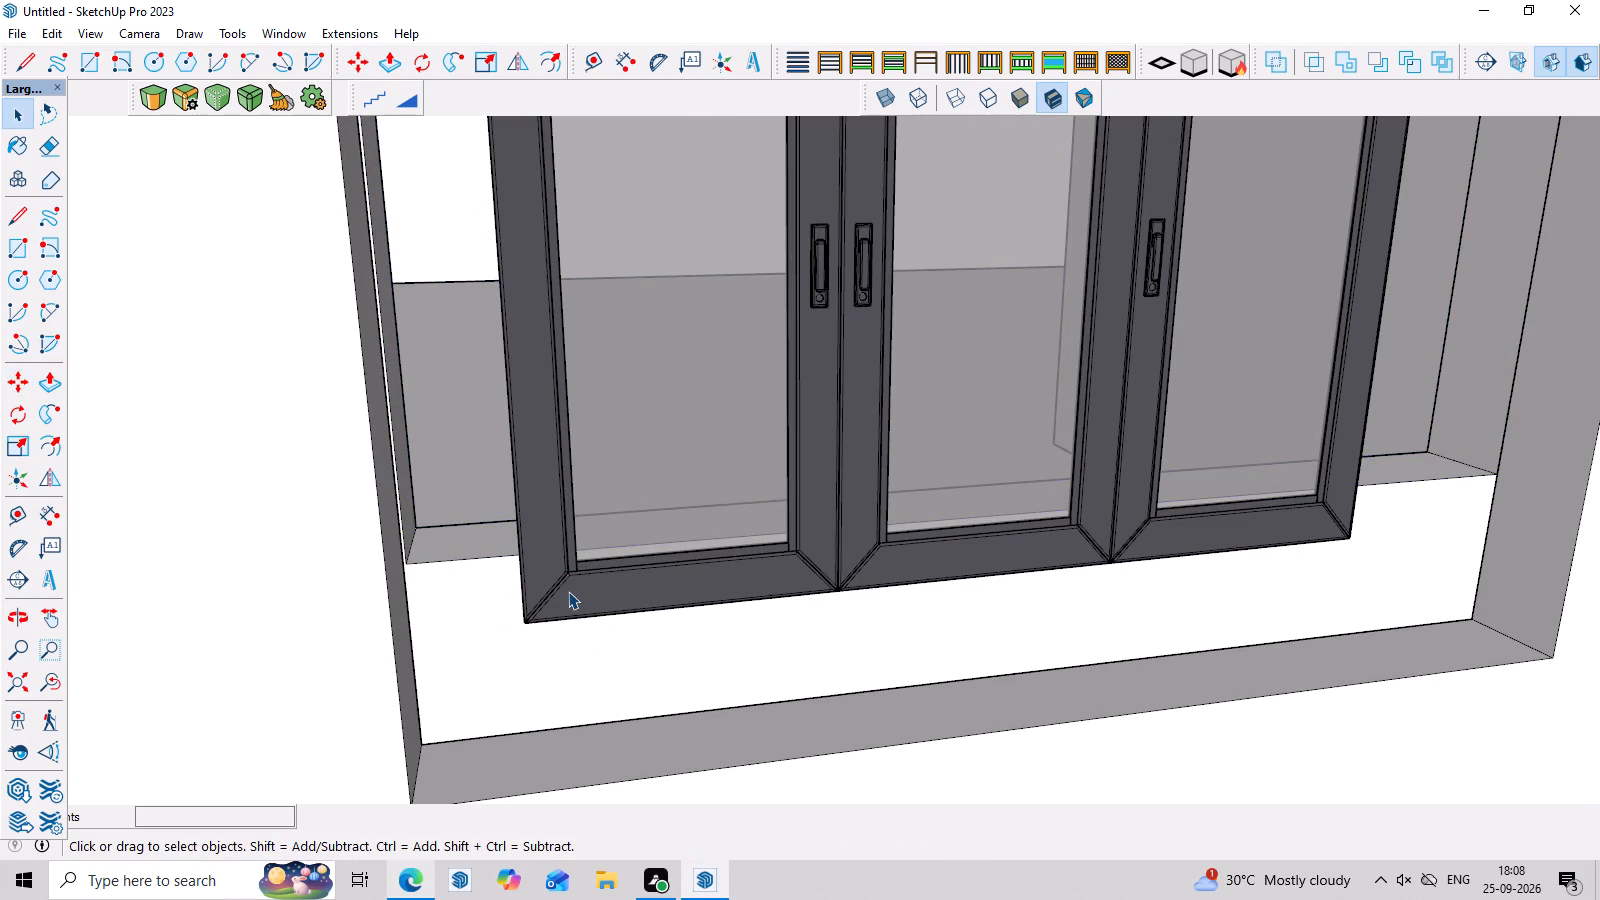
{"action": "left_click", "coordinate": [568, 591]}
{"action": "scroll", "coordinate": [496, 579], "scroll_direction": "up", "scroll_amount": 2}
{"action": "middle_click_drag", "start_coordinate": [571, 602], "coordinate": [582, 606]}
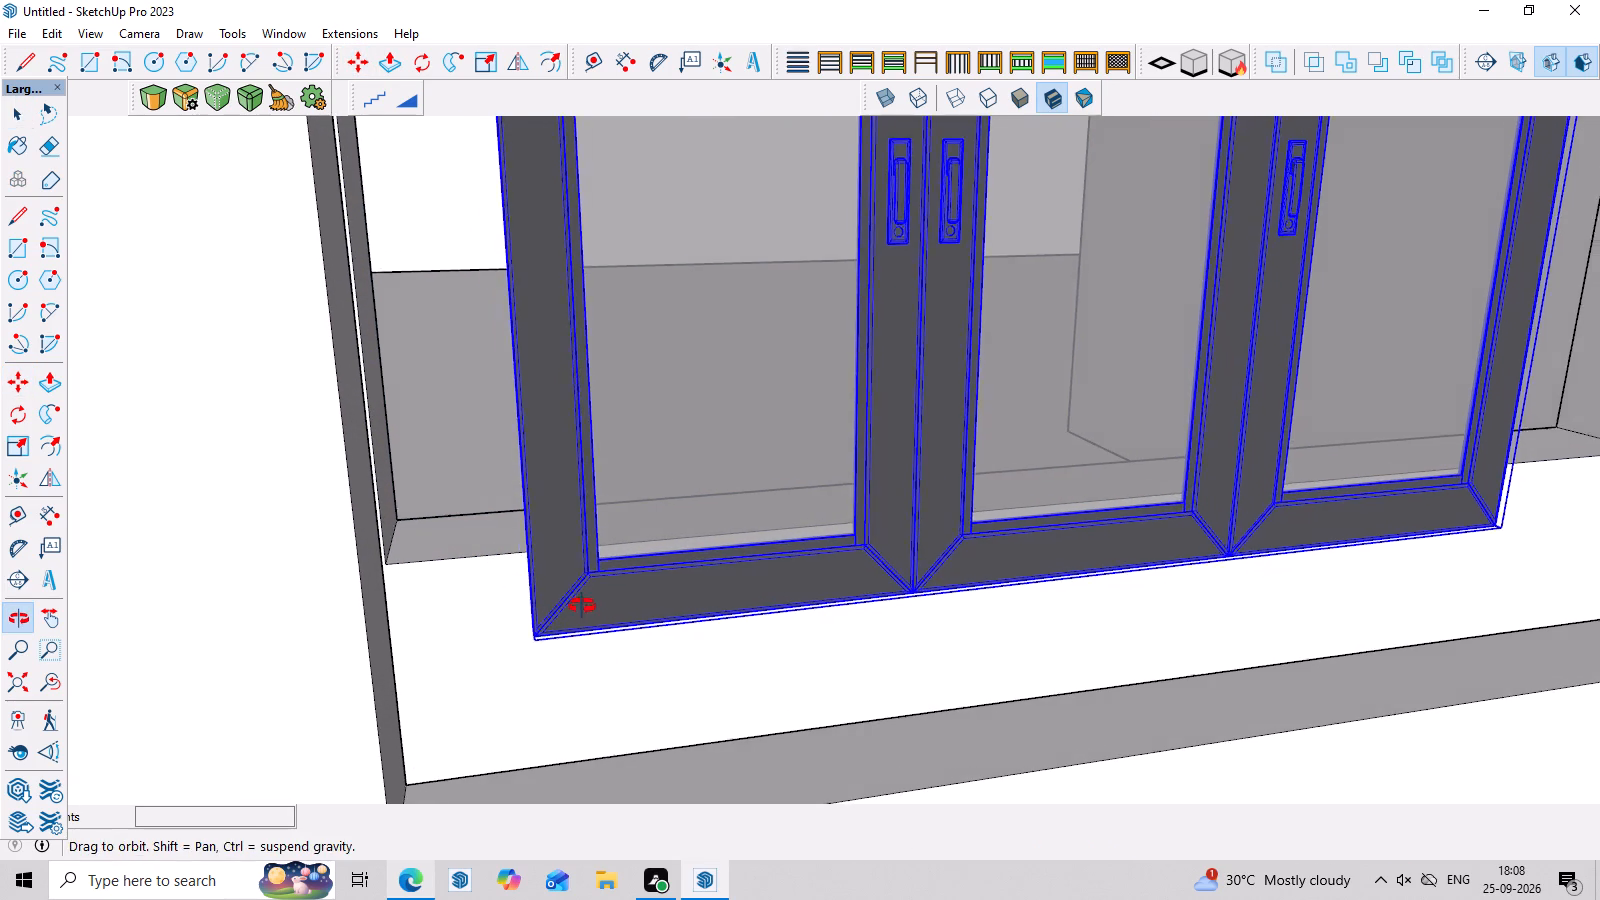
{"action": "middle_click_drag", "start_coordinate": [582, 606], "coordinate": [588, 609]}
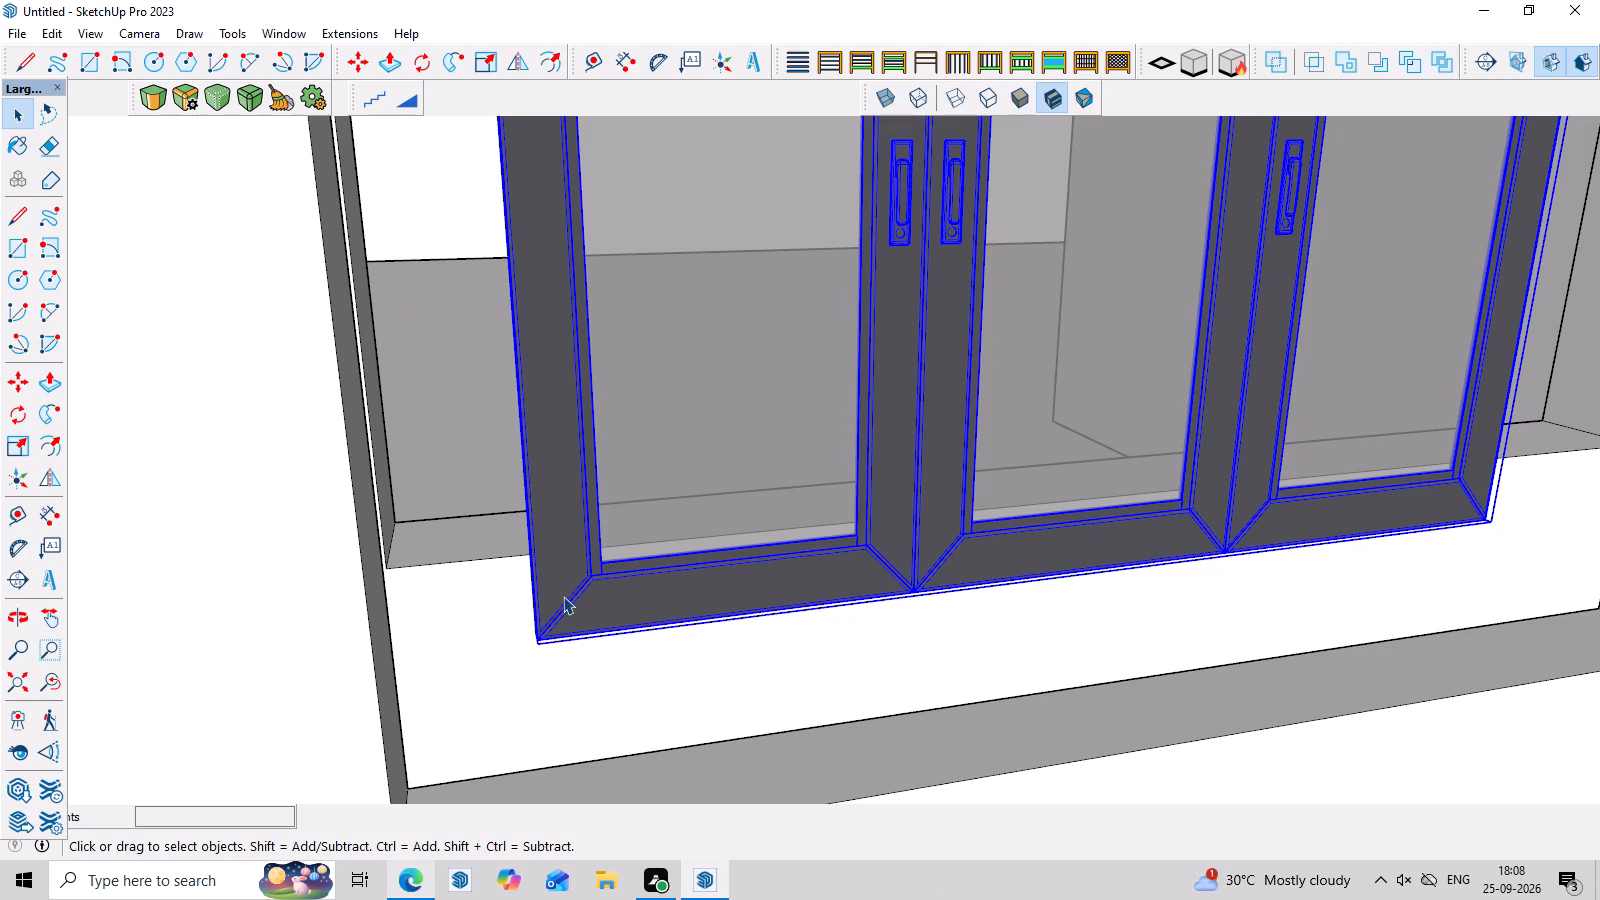
{"action": "key", "text": "m"}
{"action": "left_click", "coordinate": [537, 639]}
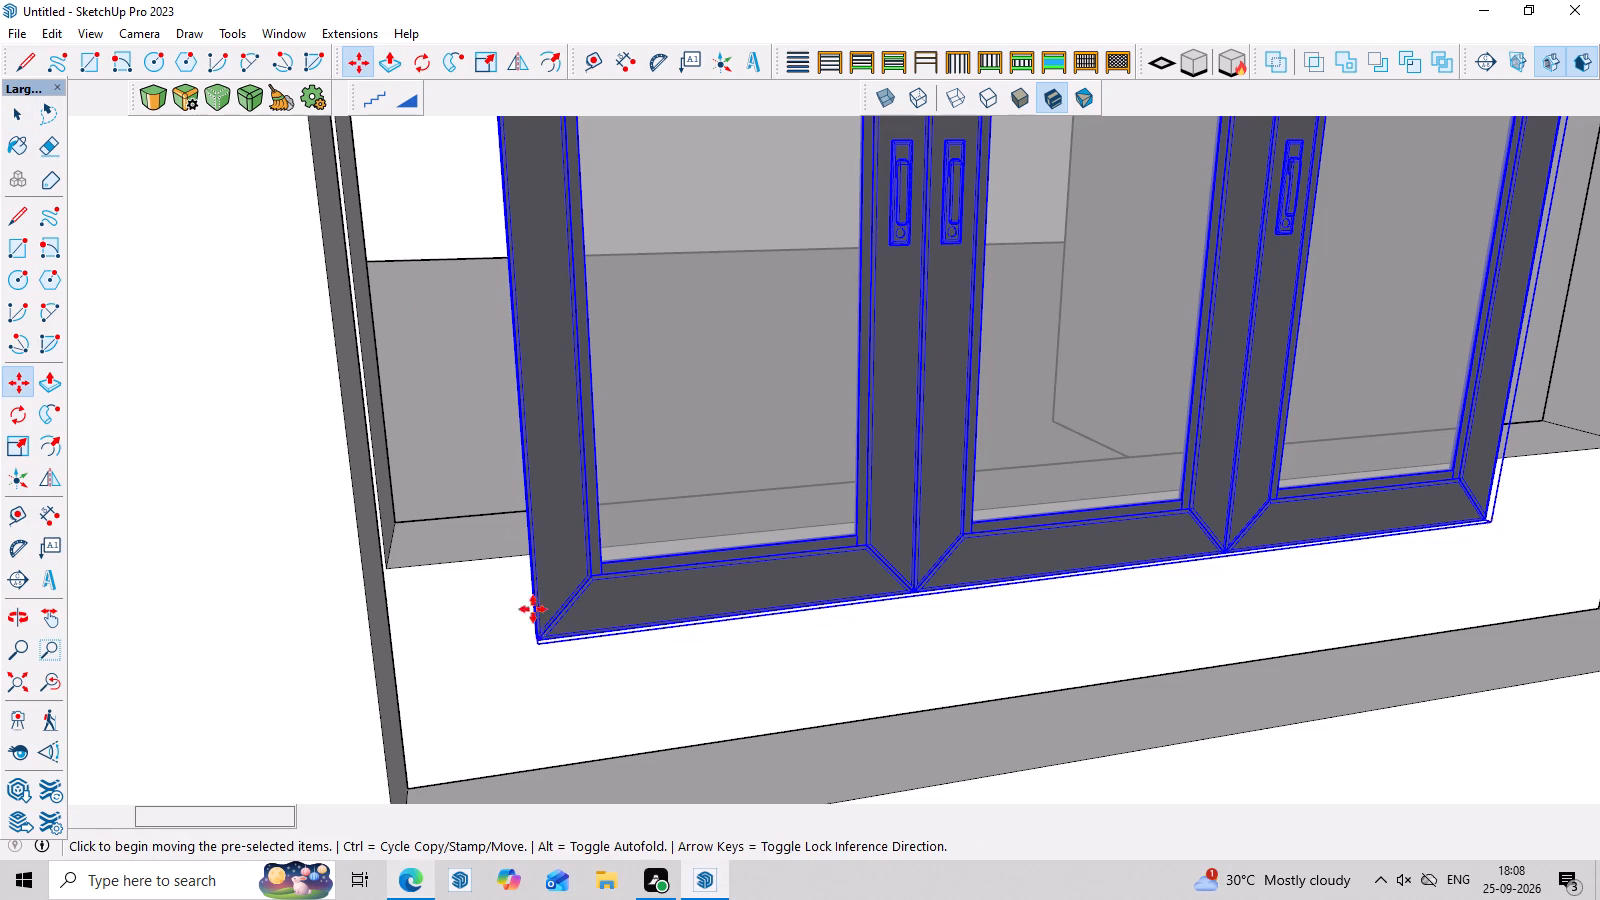
{"action": "left_click", "coordinate": [385, 569]}
Scale the front window from its top edge within the wide opening, keeping its base on the sill.
{"action": "scroll", "coordinate": [600, 547], "scroll_direction": "down", "scroll_amount": 4}
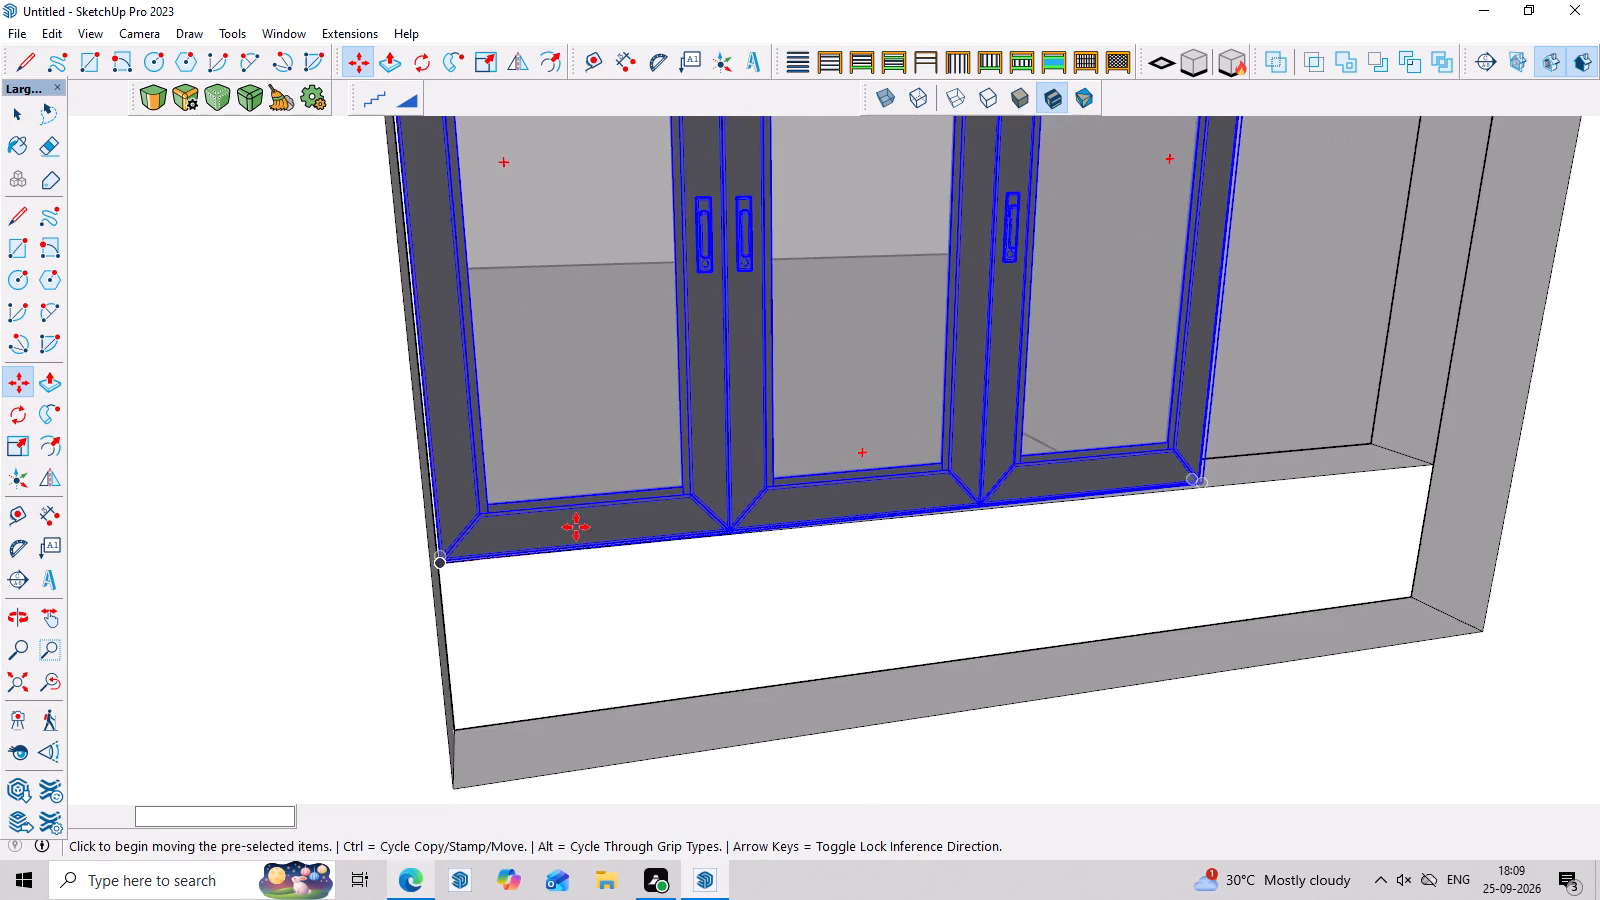
{"action": "scroll", "coordinate": [576, 527], "scroll_direction": "down", "scroll_amount": 3}
{"action": "middle_click", "coordinate": [574, 526]}
{"action": "scroll", "coordinate": [571, 540], "scroll_direction": "down", "scroll_amount": 7}
{"action": "middle_click_drag", "start_coordinate": [1055, 628], "coordinate": [943, 425]}
{"action": "scroll", "coordinate": [816, 266], "scroll_direction": "up", "scroll_amount": 3}
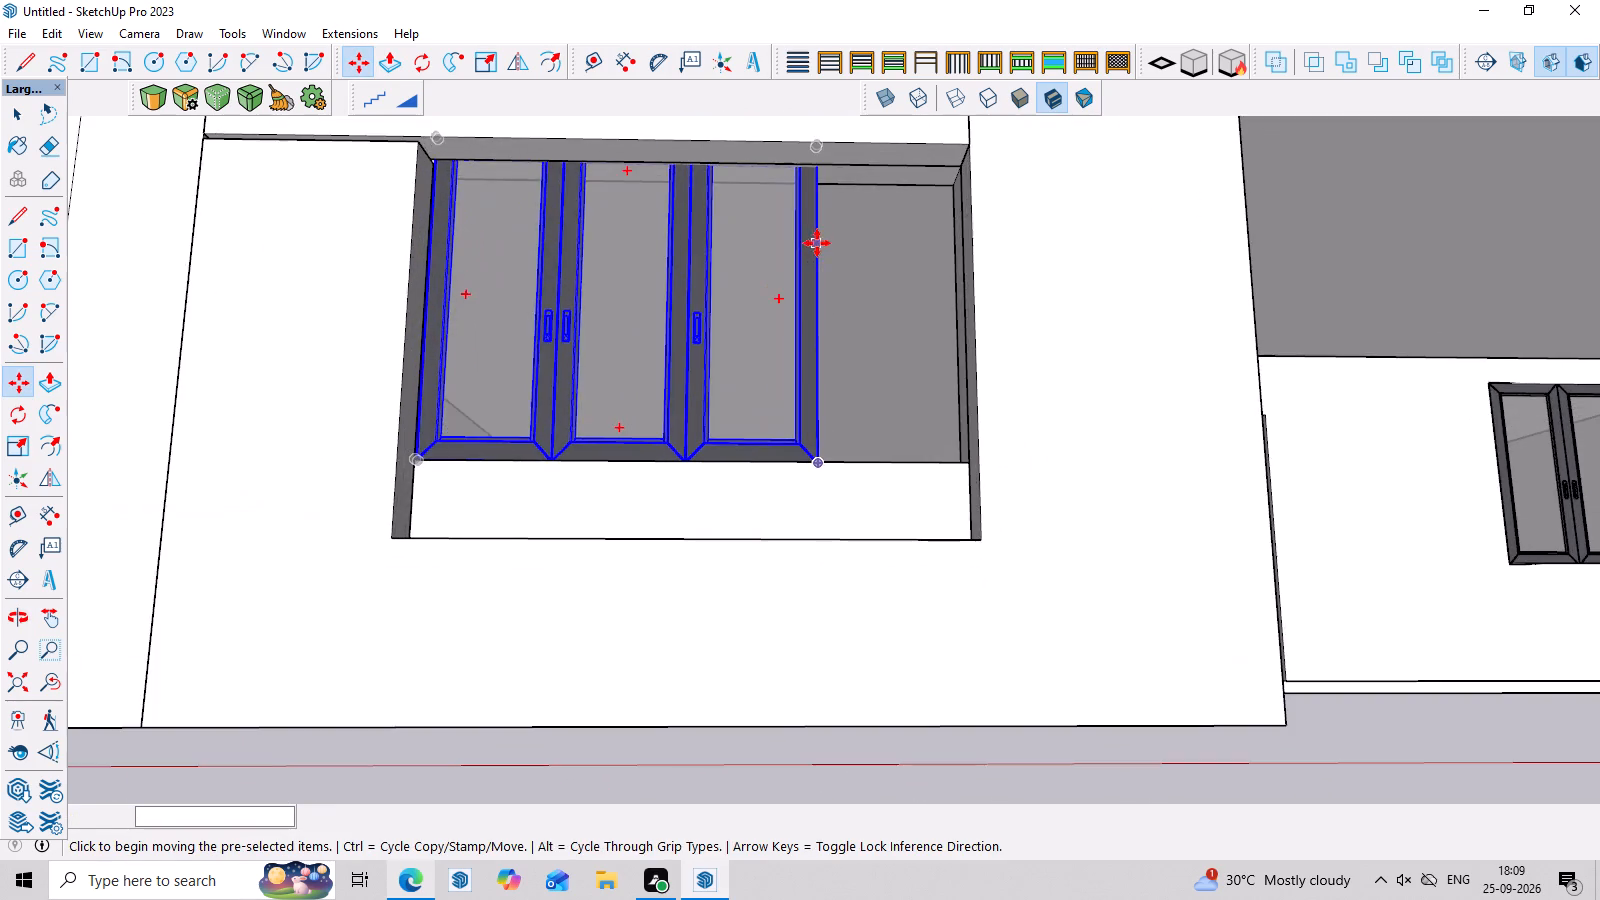
{"action": "middle_click_drag", "start_coordinate": [818, 261], "coordinate": [812, 298]}
{"action": "key", "text": "s"}
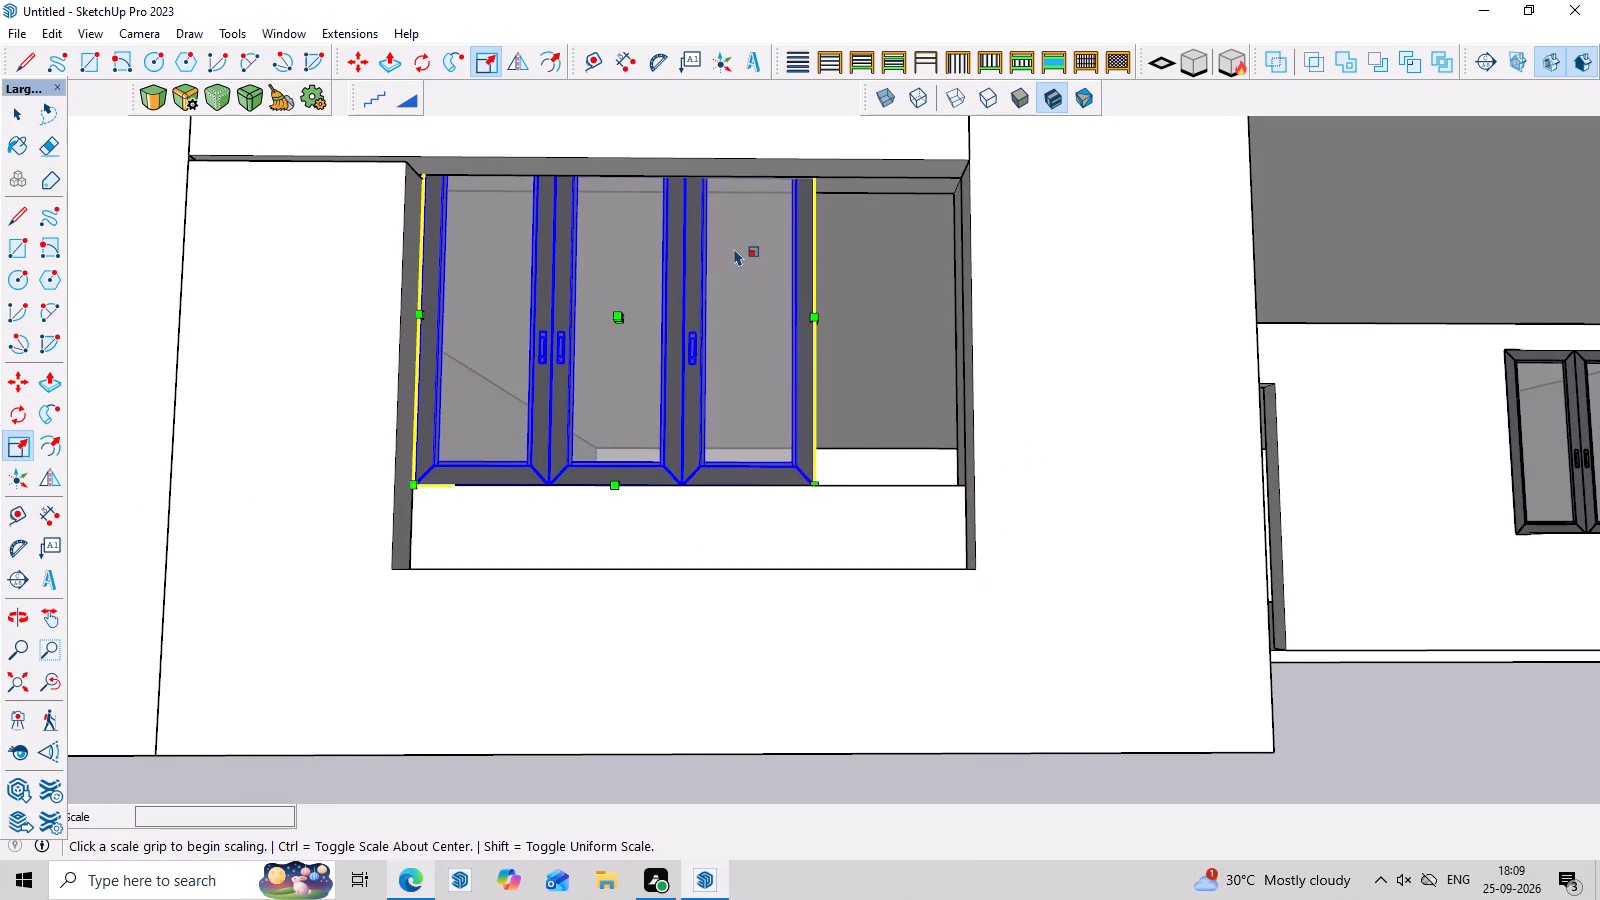
{"action": "scroll", "coordinate": [701, 269], "scroll_direction": "down", "scroll_amount": 5}
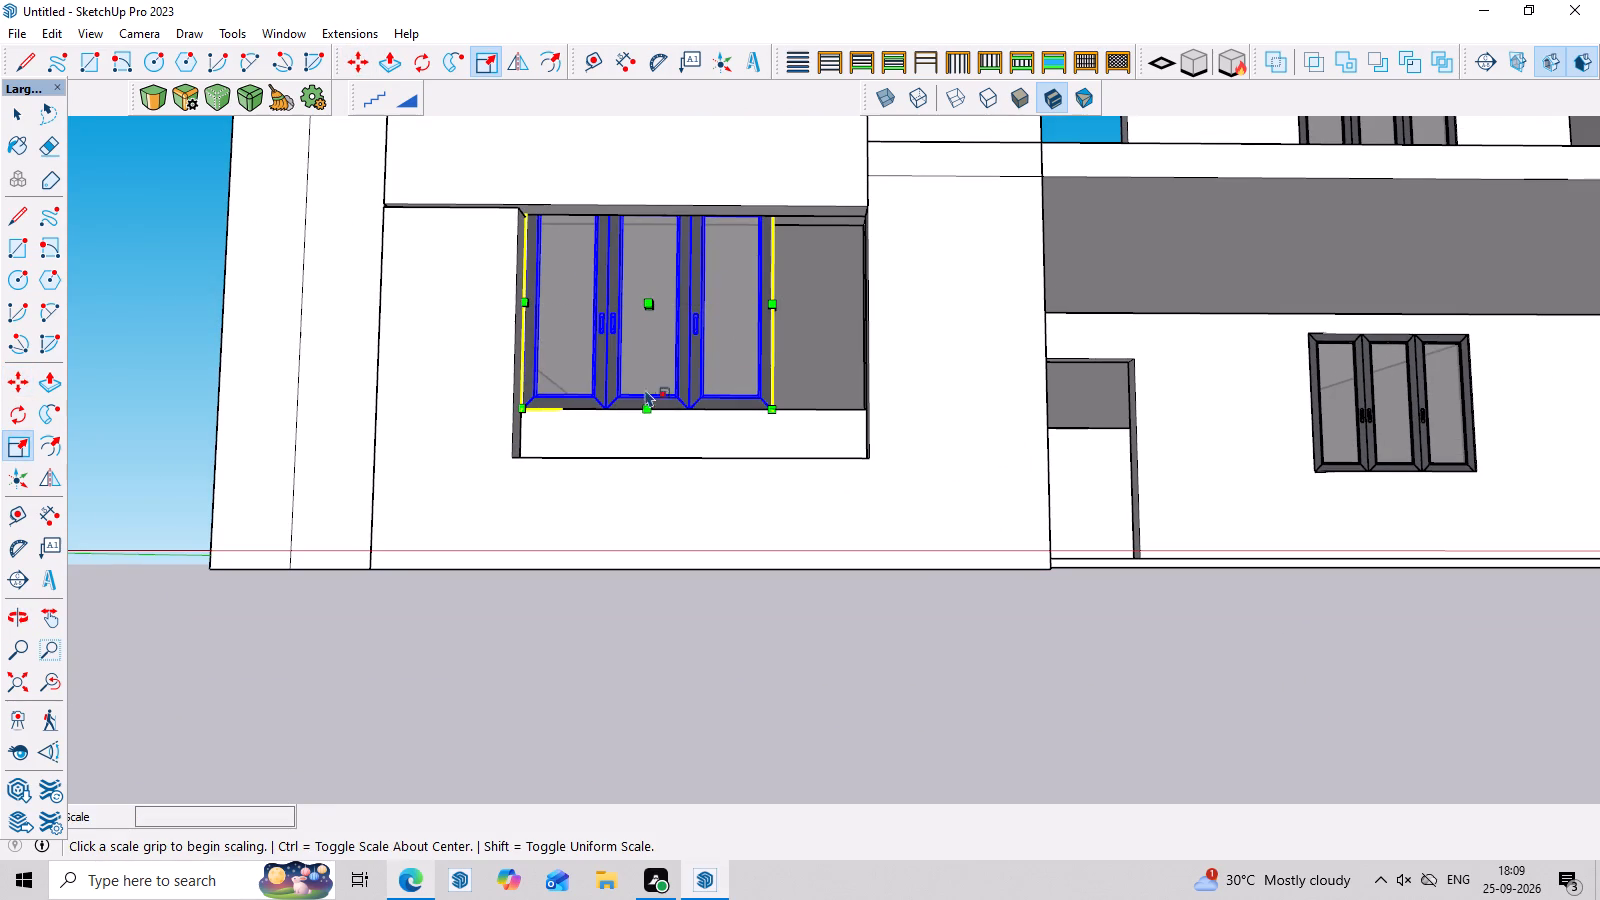
{"action": "left_click", "coordinate": [647, 200]}
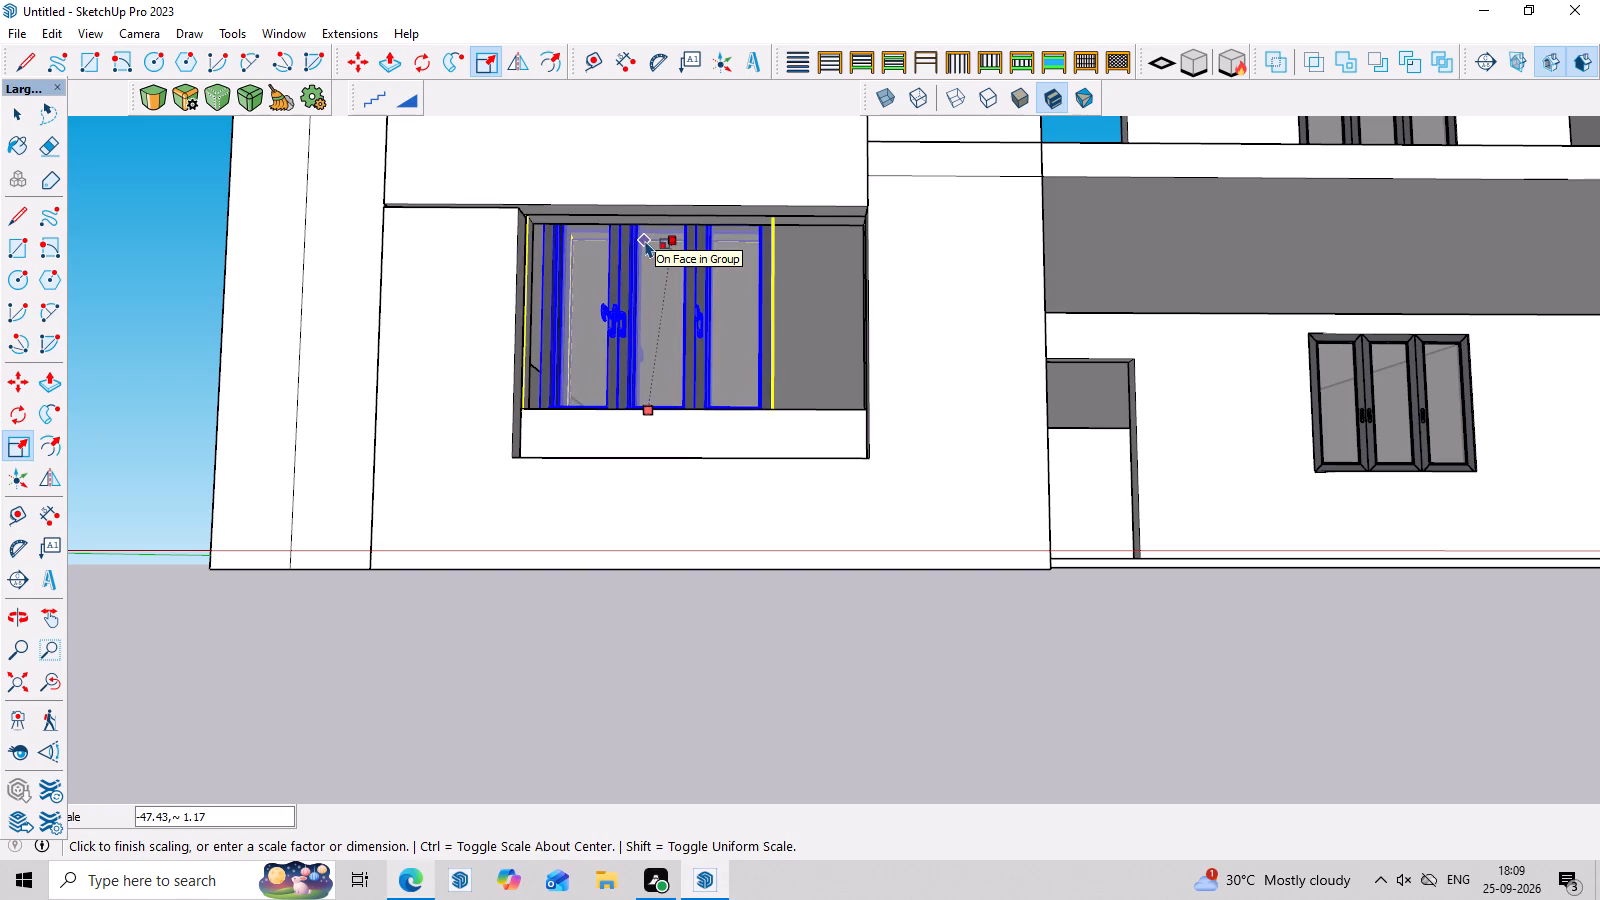
{"action": "left_click", "coordinate": [647, 237]}
Widen the front window by a factor of about 1.38 to reach the opposite jamb of the opening.
{"action": "middle_click_drag", "start_coordinate": [680, 327], "coordinate": [671, 397]}
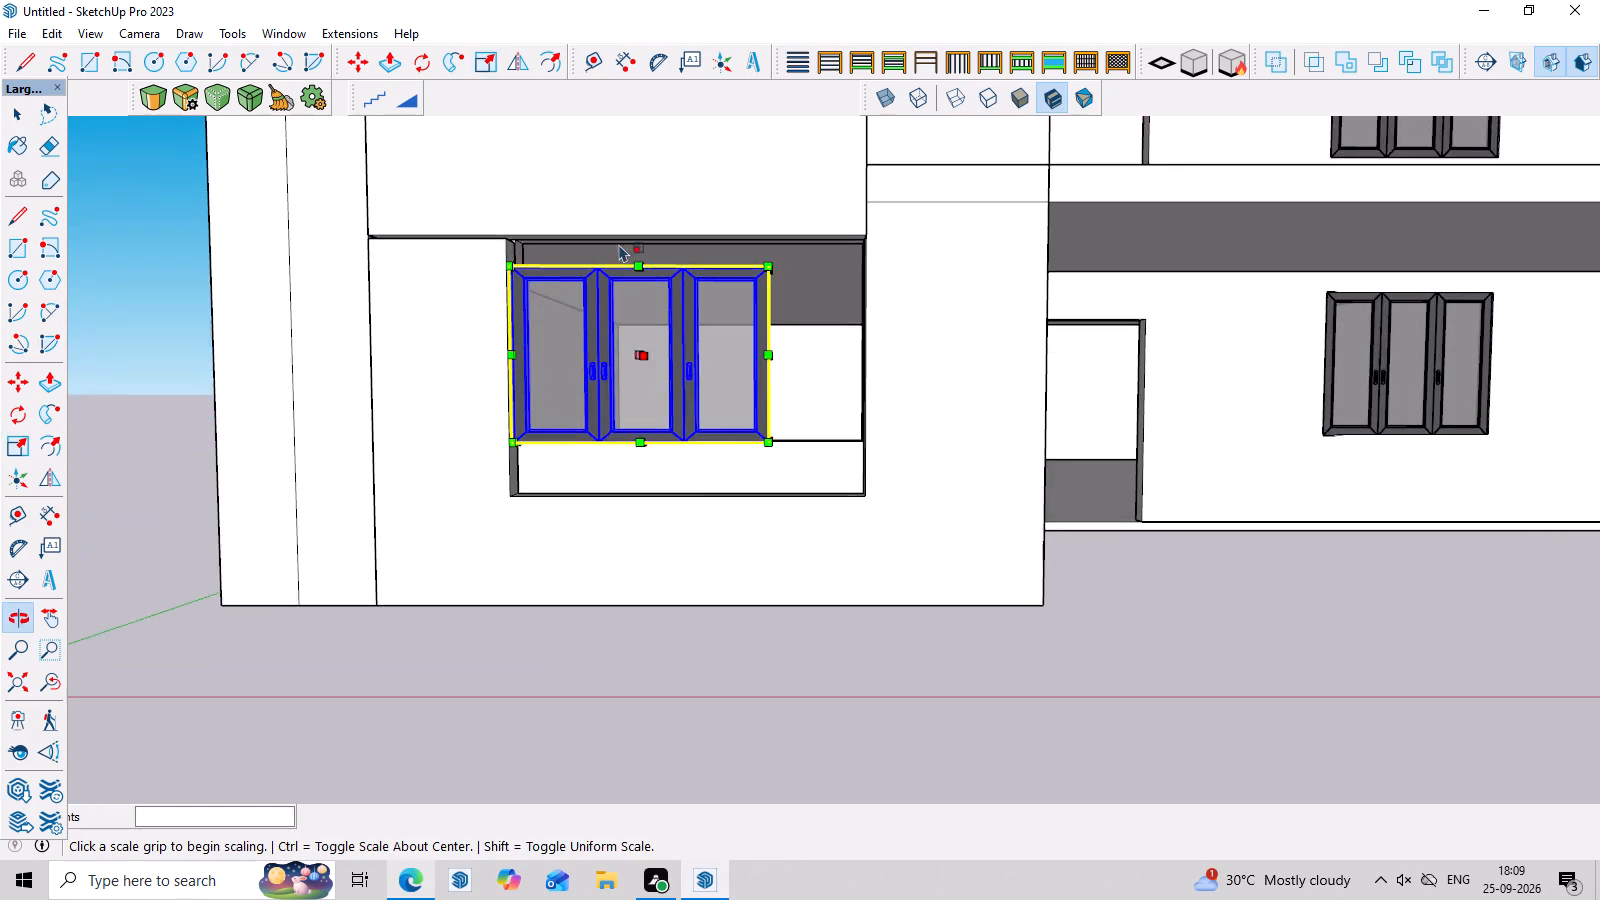
{"action": "scroll", "coordinate": [620, 237], "scroll_direction": "up", "scroll_amount": 5}
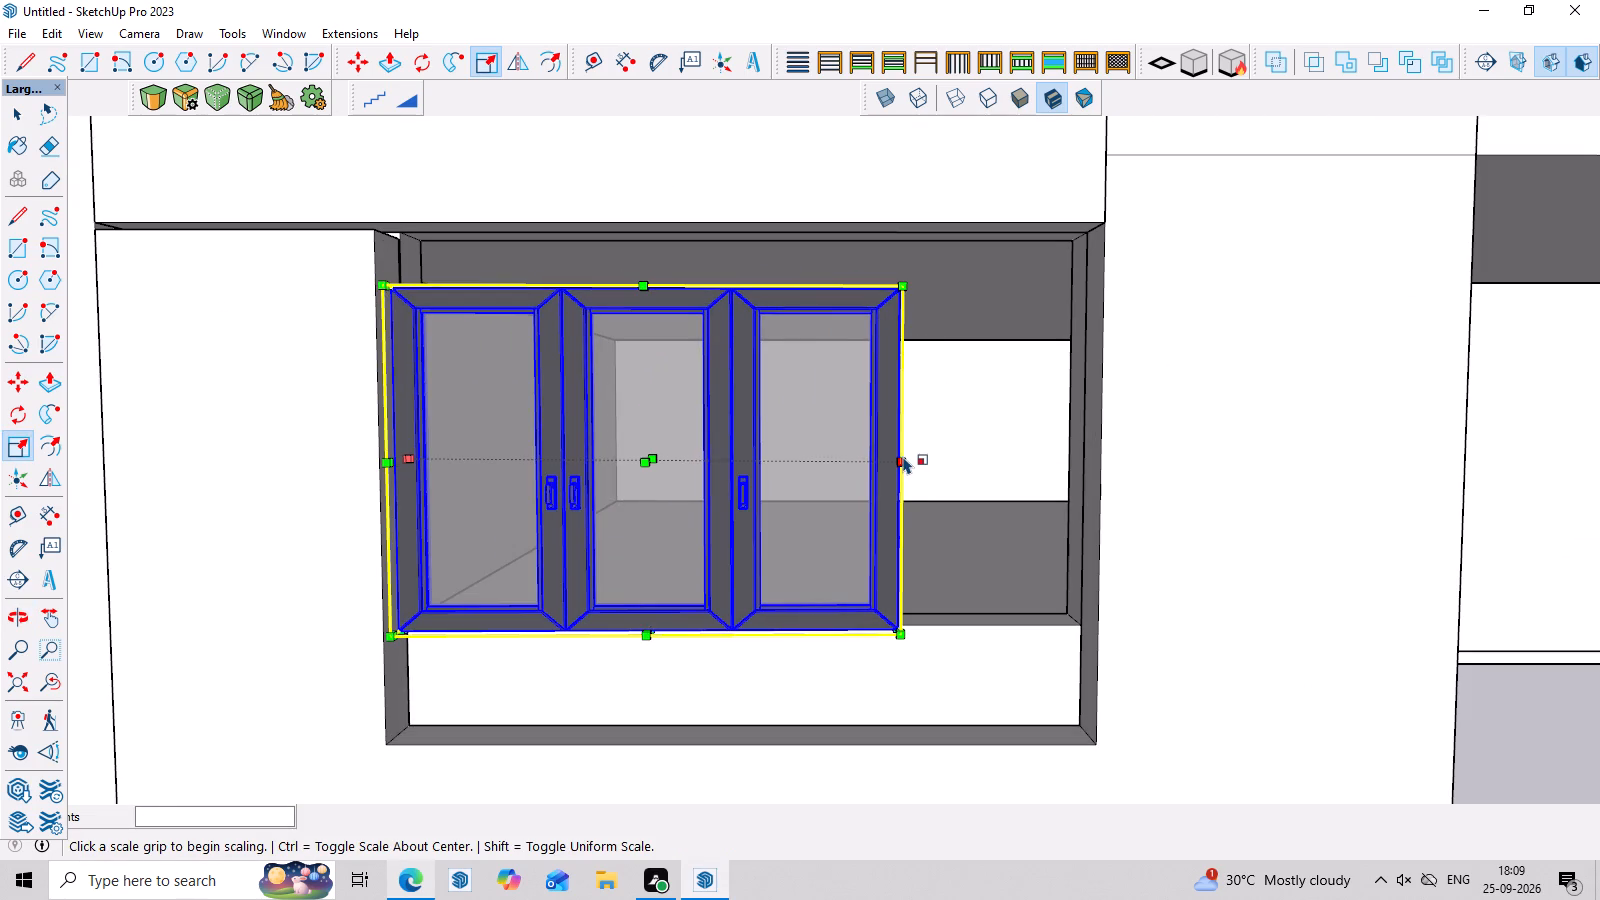
{"action": "left_click", "coordinate": [903, 456]}
{"action": "left_click", "coordinate": [1078, 502]}
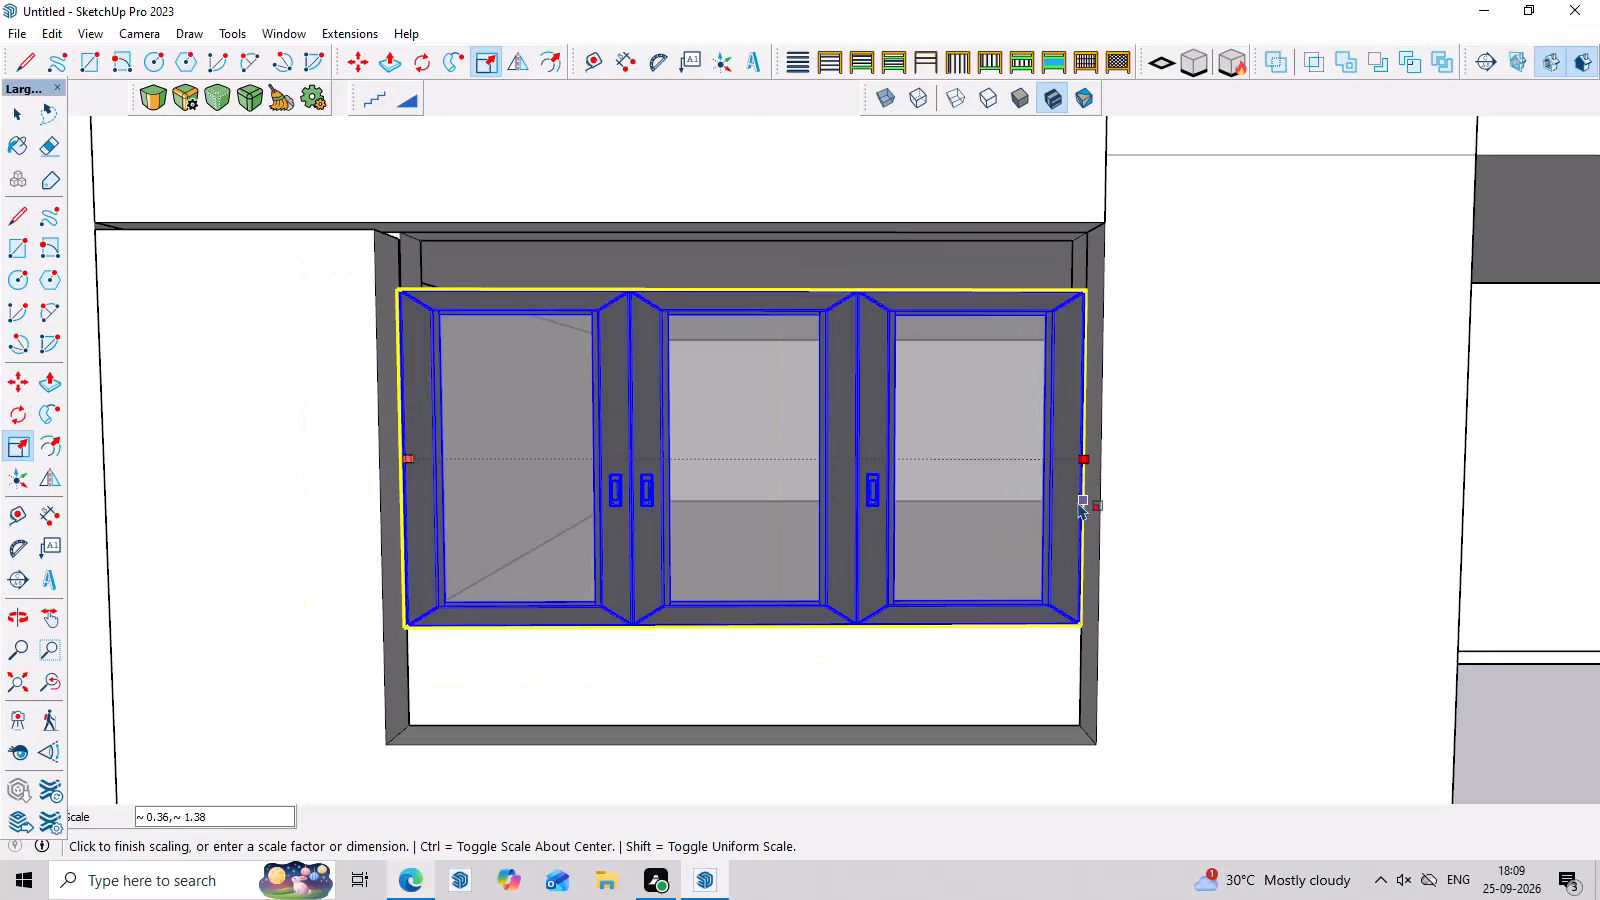
{"action": "scroll", "coordinate": [1094, 653], "scroll_direction": "up", "scroll_amount": 5}
{"action": "middle_click_drag", "start_coordinate": [1070, 610], "coordinate": [1006, 478]}
{"action": "scroll", "coordinate": [1028, 571], "scroll_direction": "up", "scroll_amount": 3}
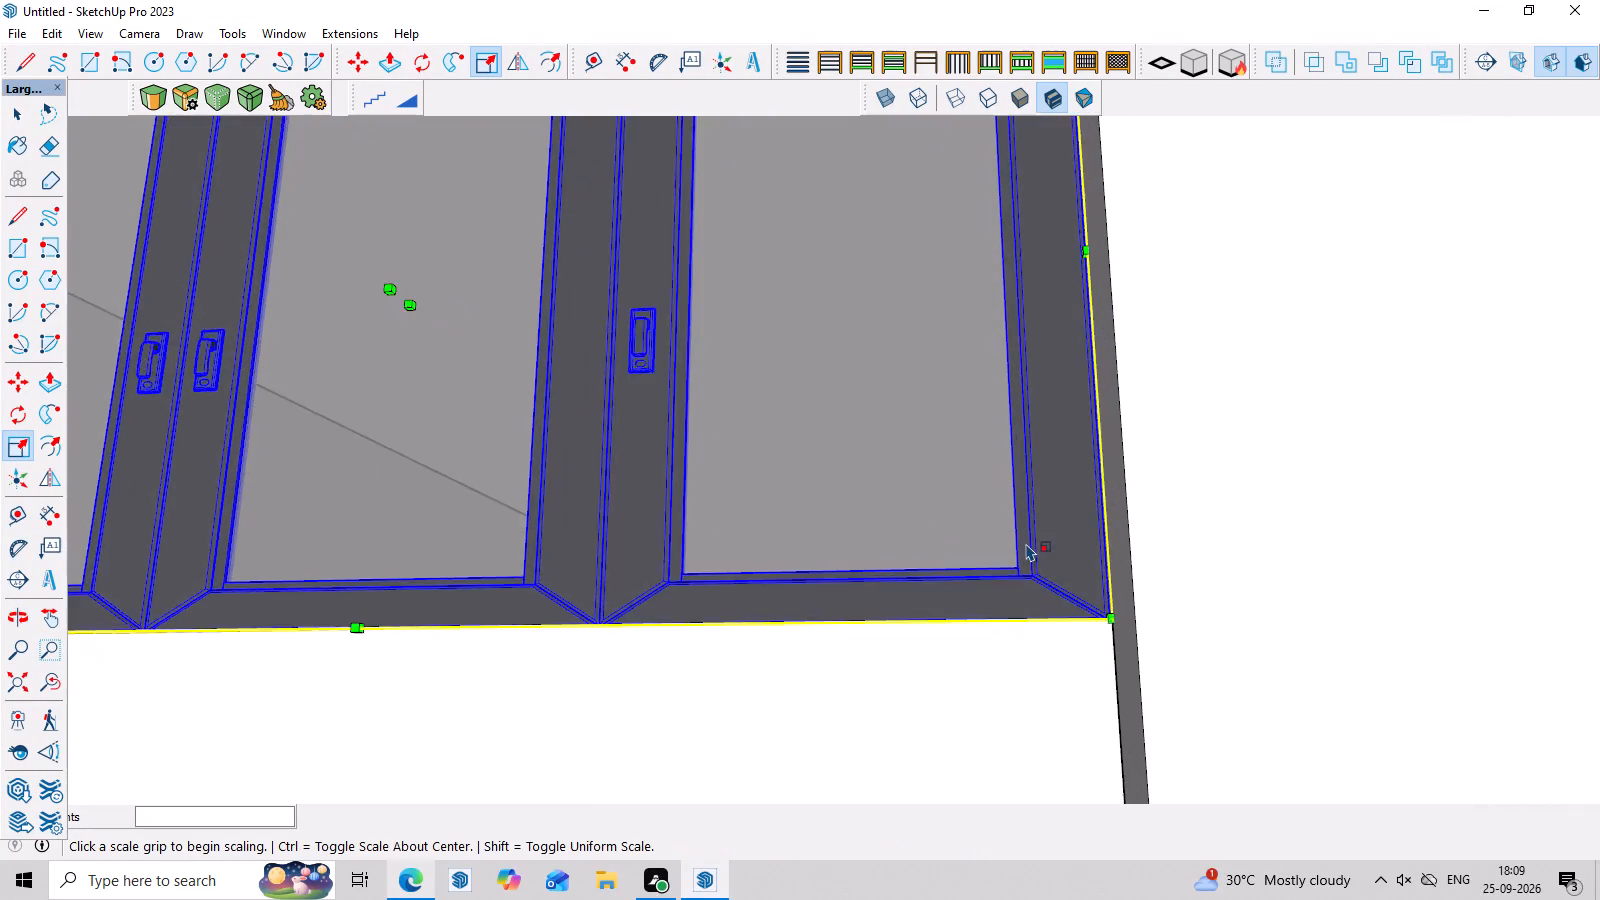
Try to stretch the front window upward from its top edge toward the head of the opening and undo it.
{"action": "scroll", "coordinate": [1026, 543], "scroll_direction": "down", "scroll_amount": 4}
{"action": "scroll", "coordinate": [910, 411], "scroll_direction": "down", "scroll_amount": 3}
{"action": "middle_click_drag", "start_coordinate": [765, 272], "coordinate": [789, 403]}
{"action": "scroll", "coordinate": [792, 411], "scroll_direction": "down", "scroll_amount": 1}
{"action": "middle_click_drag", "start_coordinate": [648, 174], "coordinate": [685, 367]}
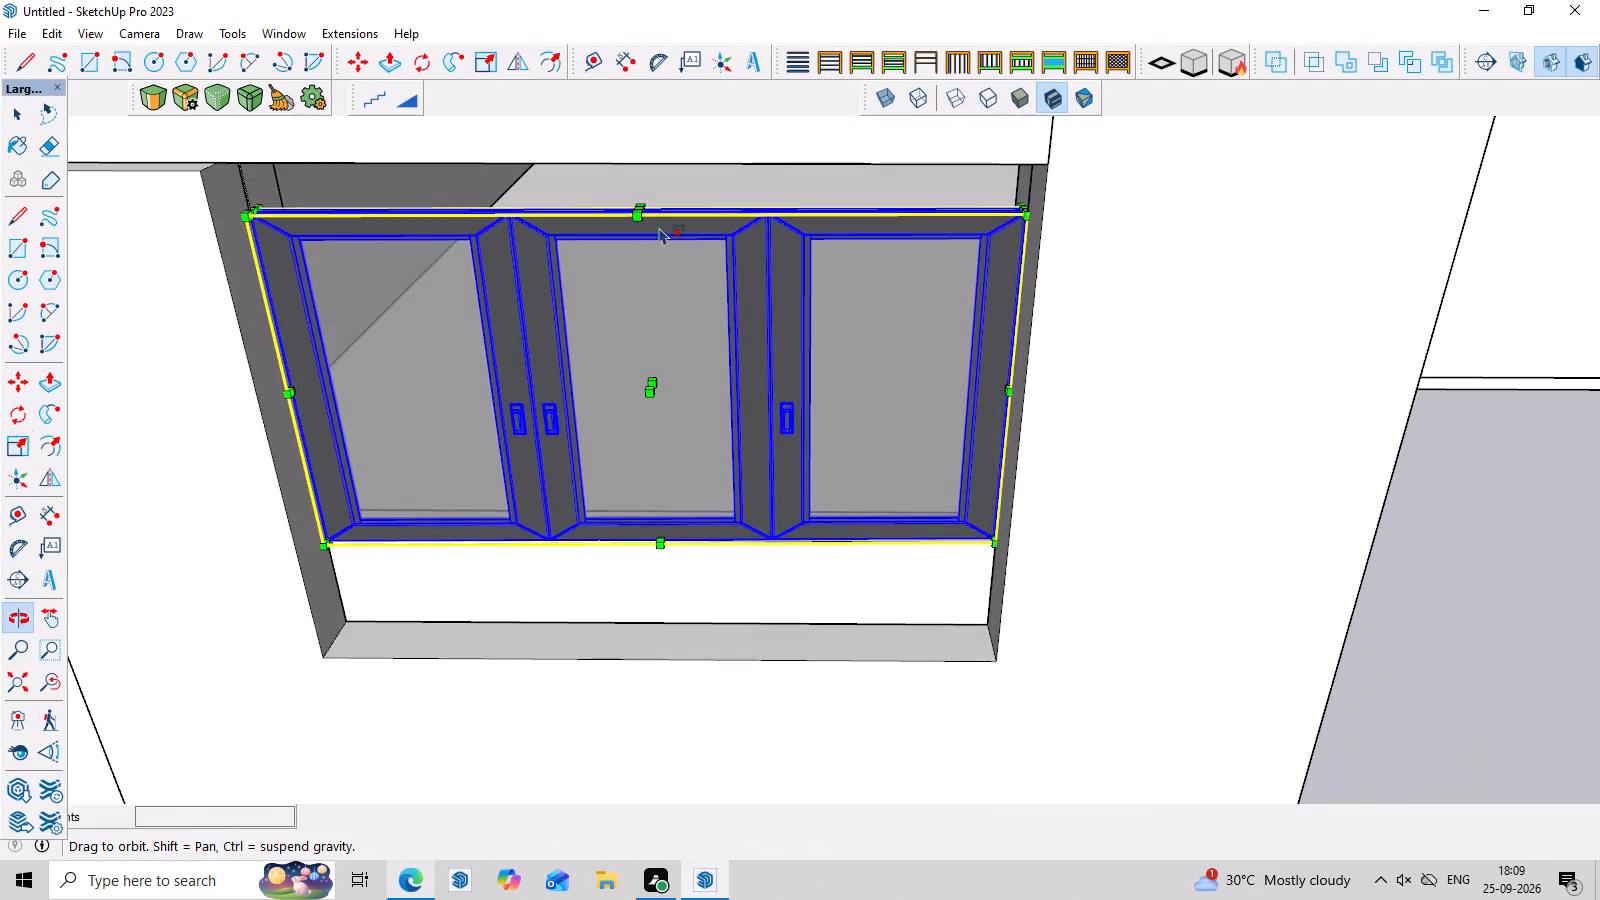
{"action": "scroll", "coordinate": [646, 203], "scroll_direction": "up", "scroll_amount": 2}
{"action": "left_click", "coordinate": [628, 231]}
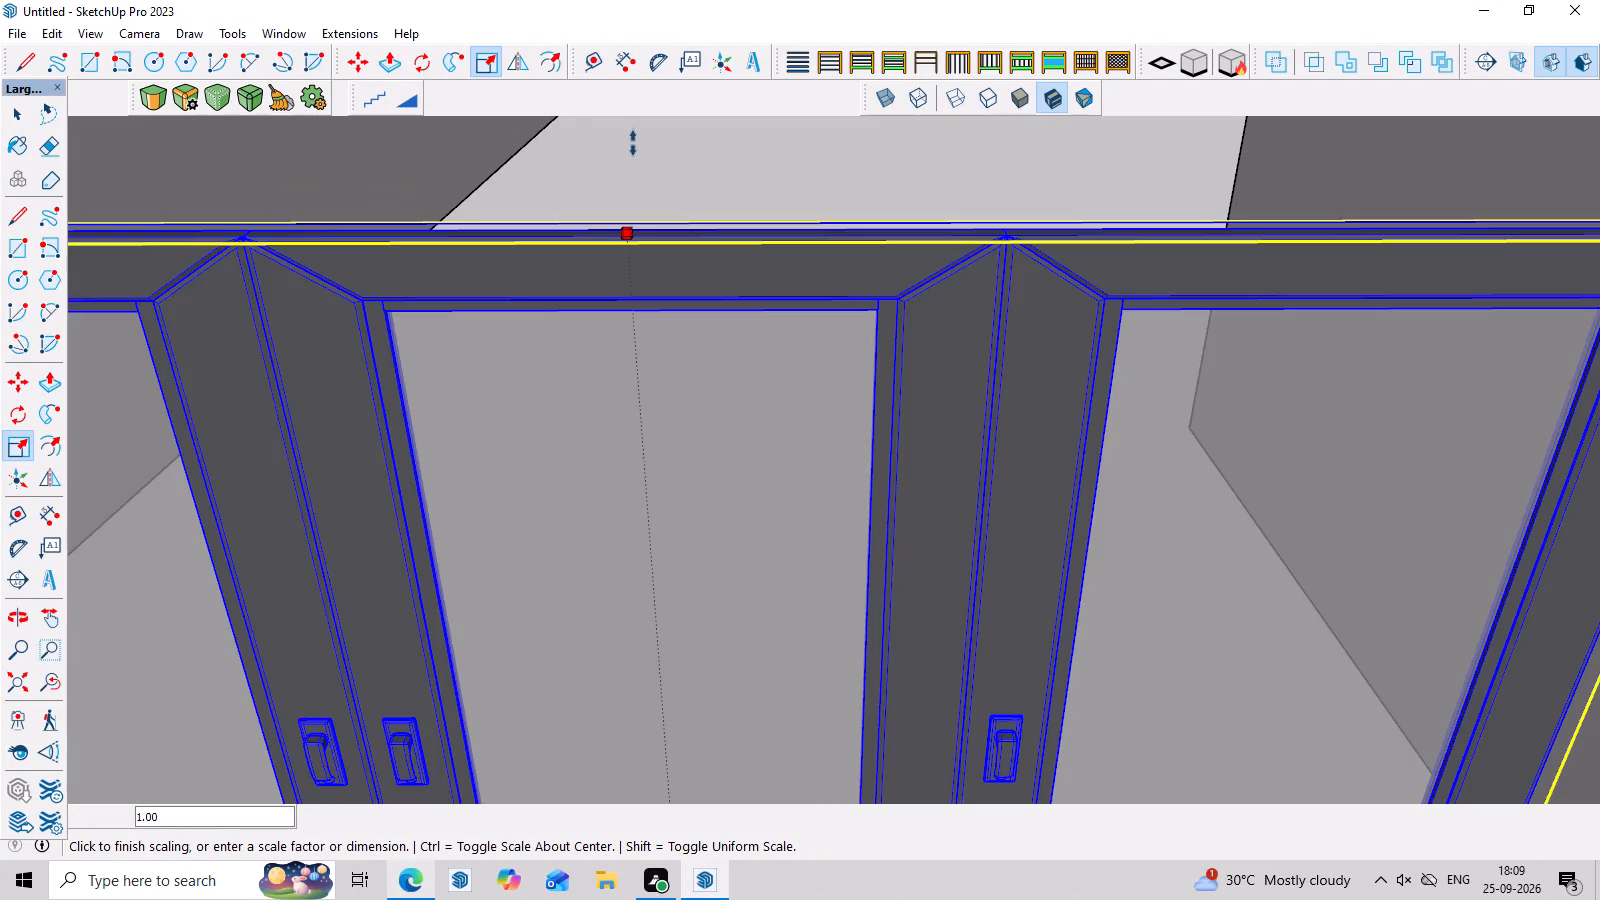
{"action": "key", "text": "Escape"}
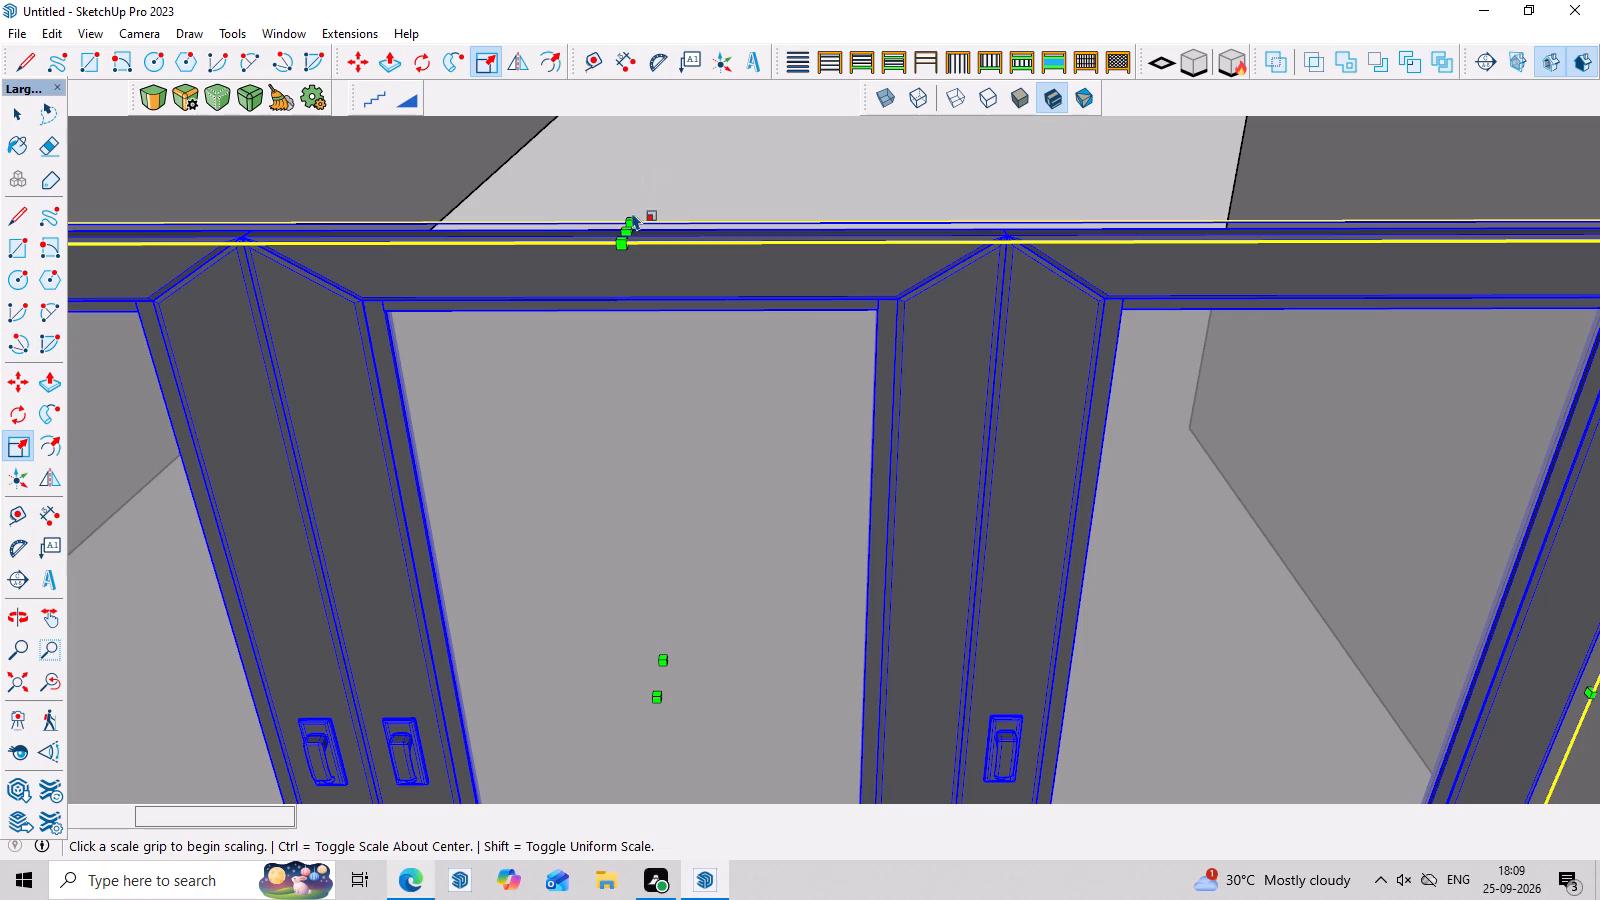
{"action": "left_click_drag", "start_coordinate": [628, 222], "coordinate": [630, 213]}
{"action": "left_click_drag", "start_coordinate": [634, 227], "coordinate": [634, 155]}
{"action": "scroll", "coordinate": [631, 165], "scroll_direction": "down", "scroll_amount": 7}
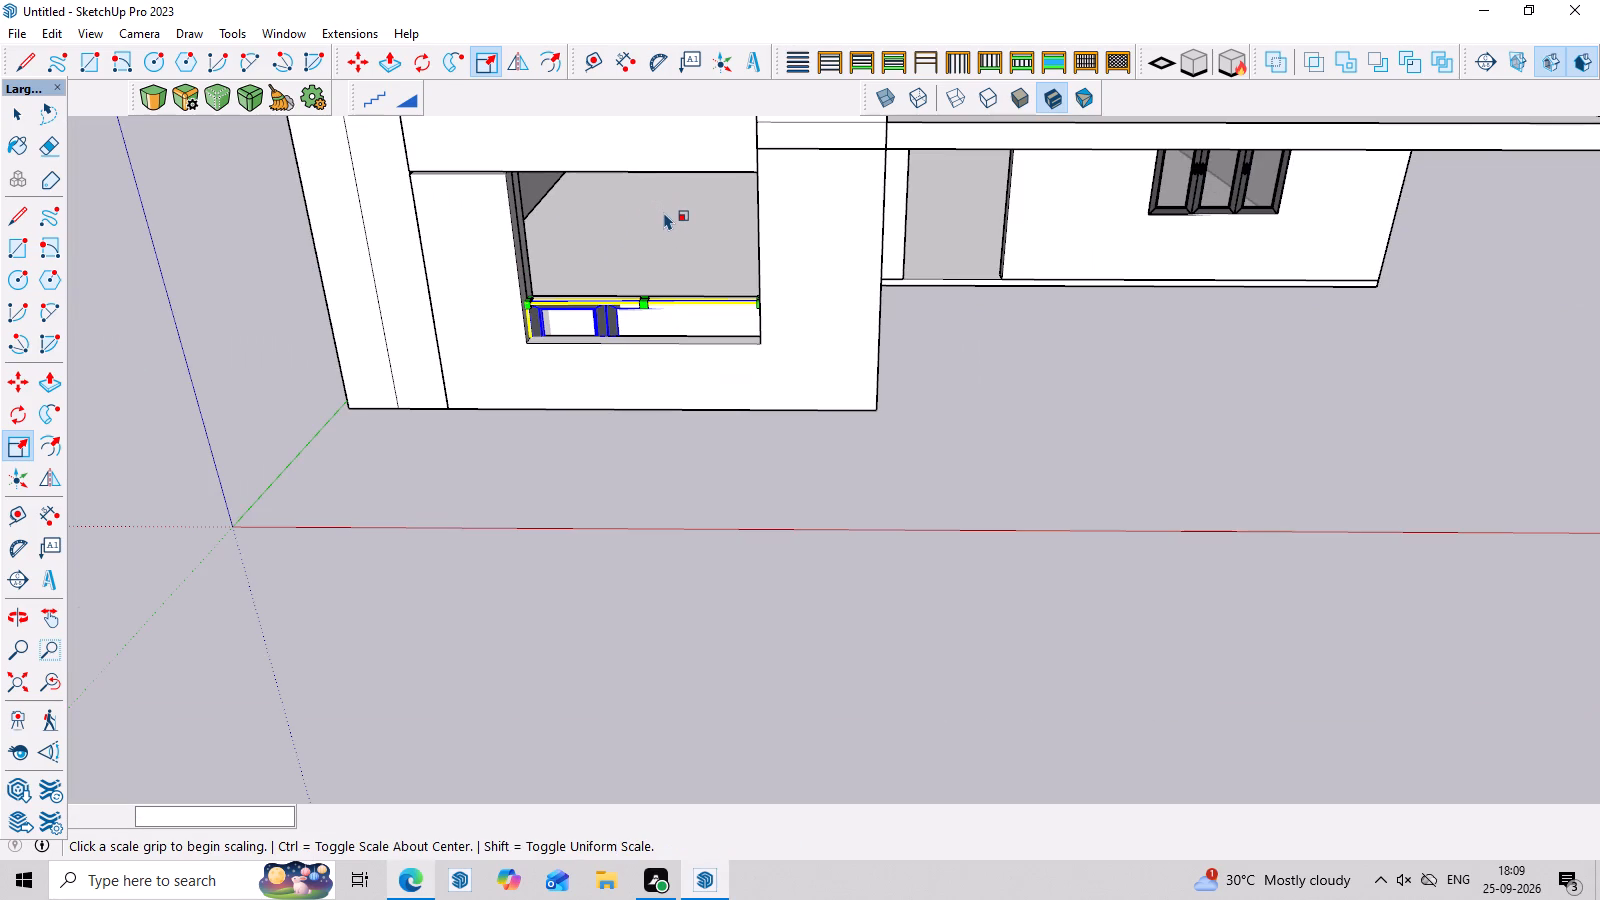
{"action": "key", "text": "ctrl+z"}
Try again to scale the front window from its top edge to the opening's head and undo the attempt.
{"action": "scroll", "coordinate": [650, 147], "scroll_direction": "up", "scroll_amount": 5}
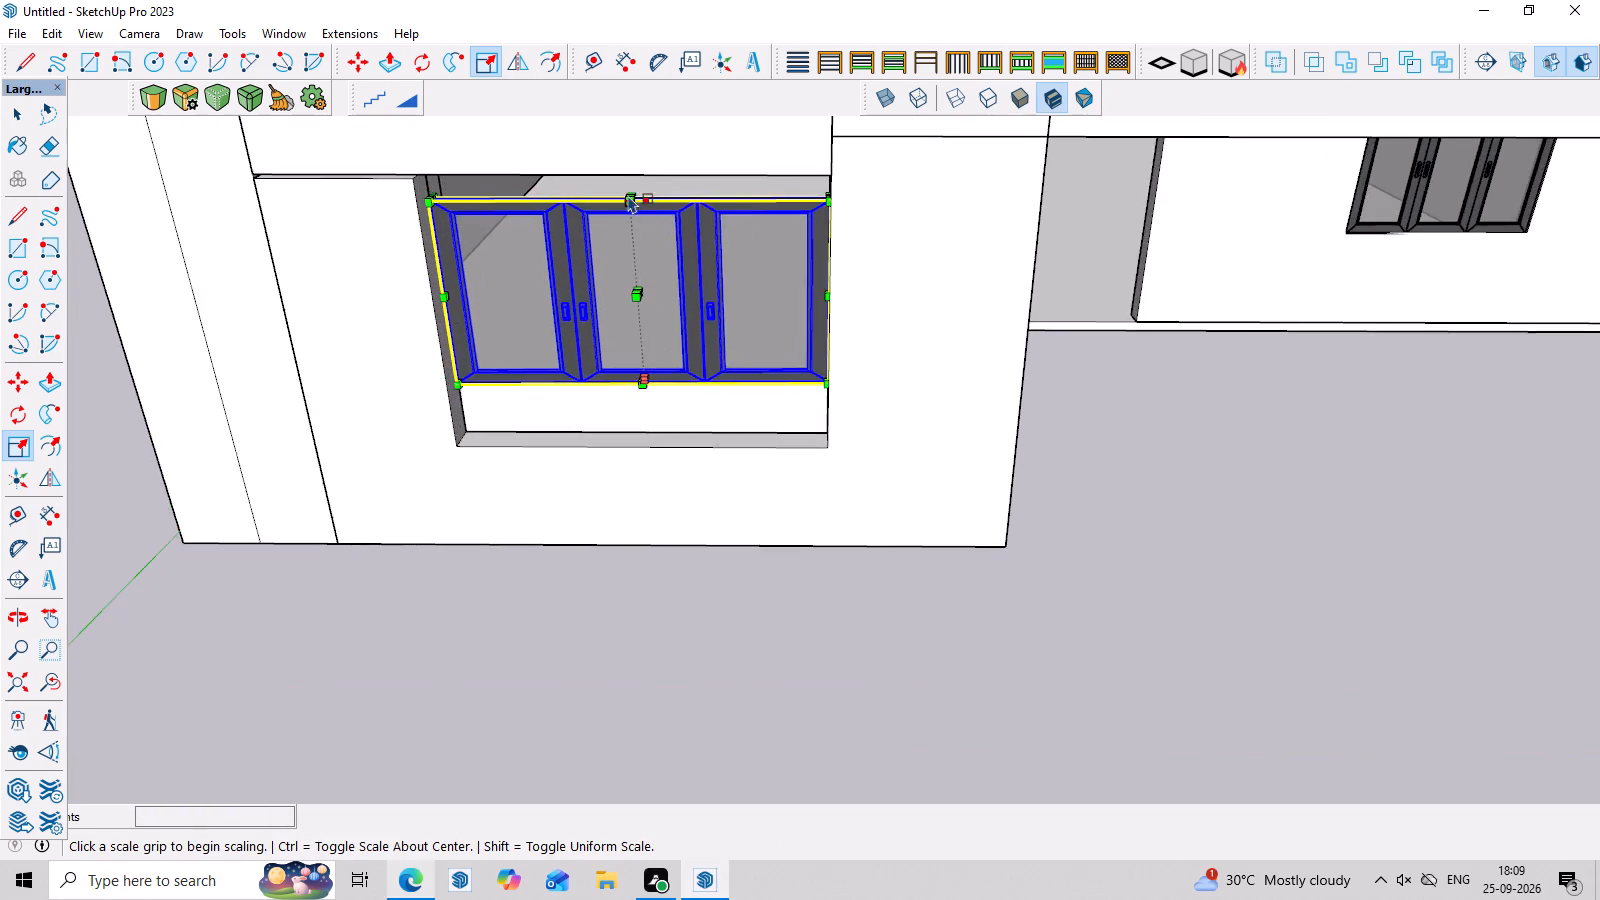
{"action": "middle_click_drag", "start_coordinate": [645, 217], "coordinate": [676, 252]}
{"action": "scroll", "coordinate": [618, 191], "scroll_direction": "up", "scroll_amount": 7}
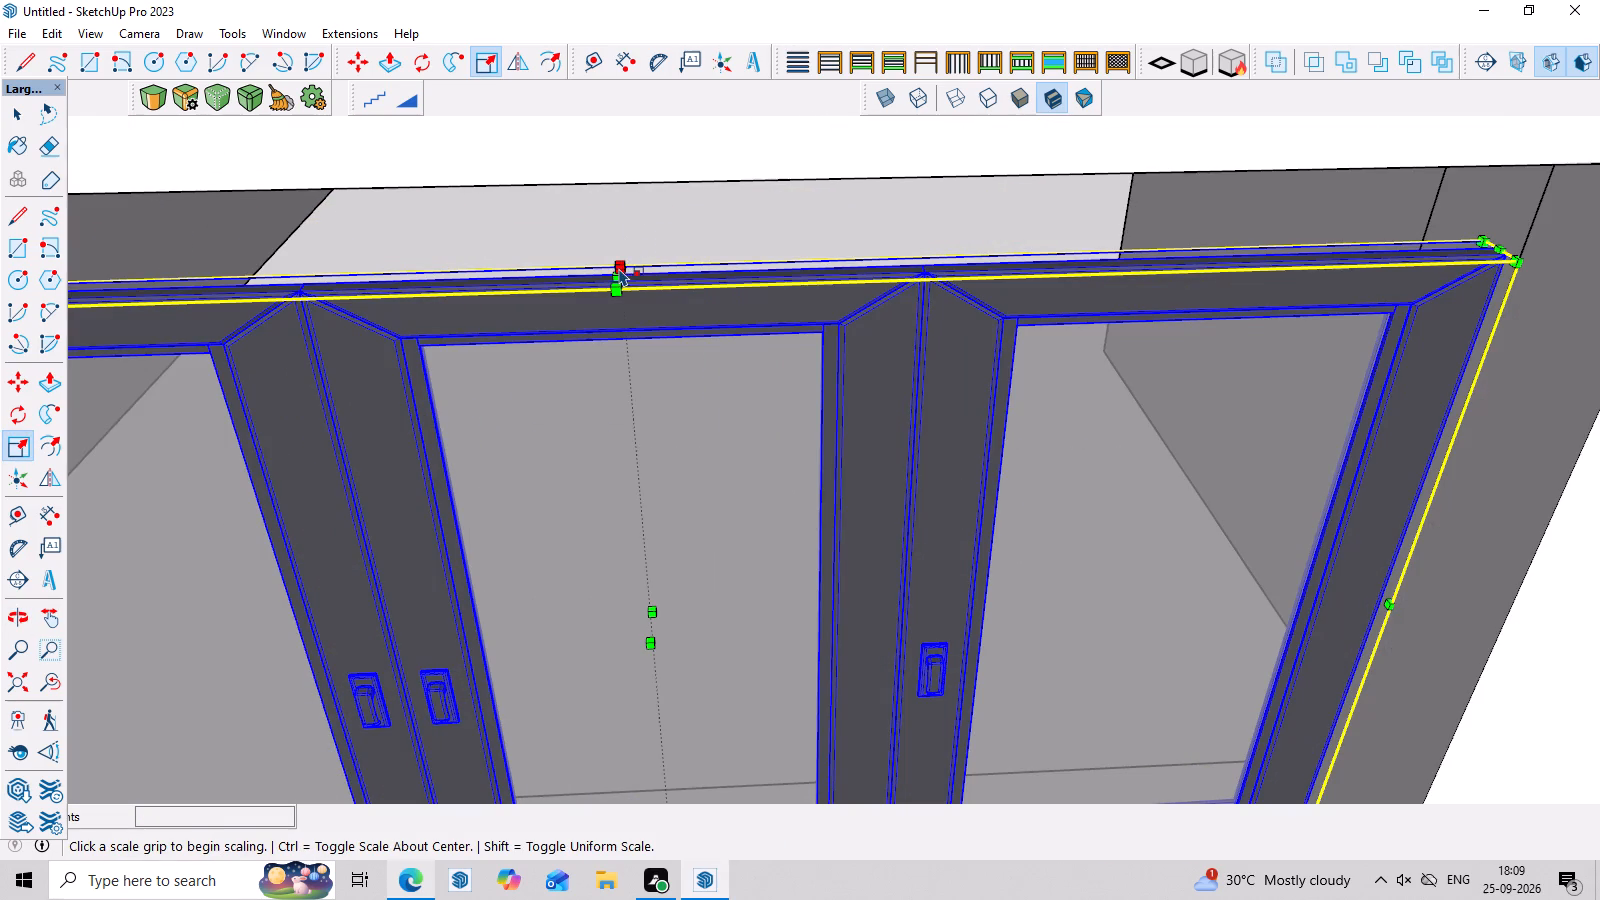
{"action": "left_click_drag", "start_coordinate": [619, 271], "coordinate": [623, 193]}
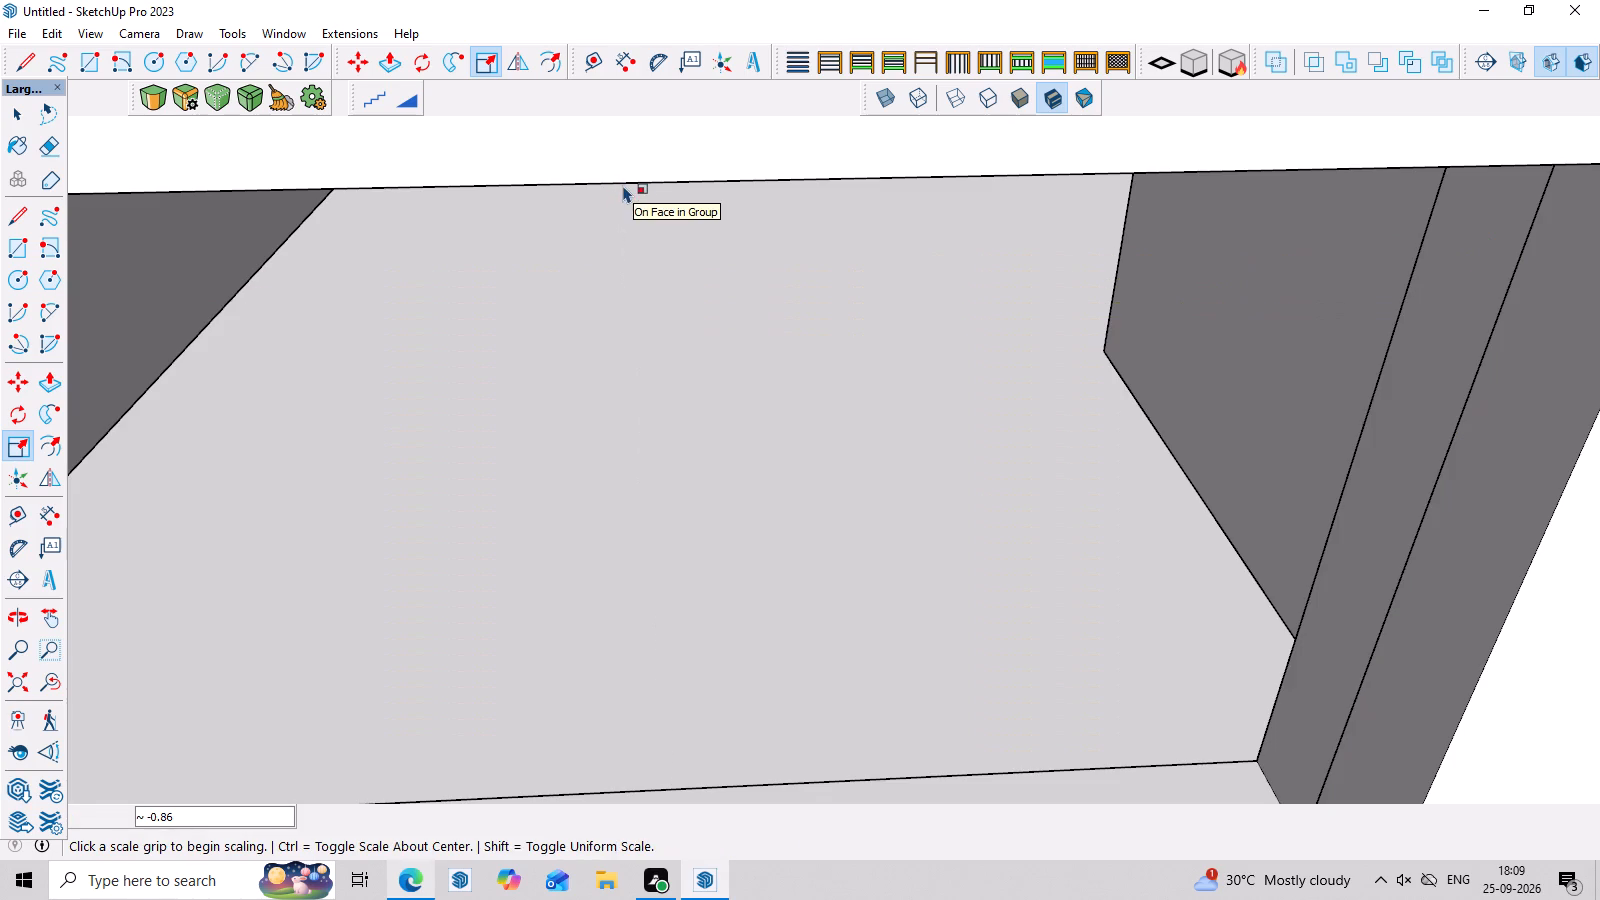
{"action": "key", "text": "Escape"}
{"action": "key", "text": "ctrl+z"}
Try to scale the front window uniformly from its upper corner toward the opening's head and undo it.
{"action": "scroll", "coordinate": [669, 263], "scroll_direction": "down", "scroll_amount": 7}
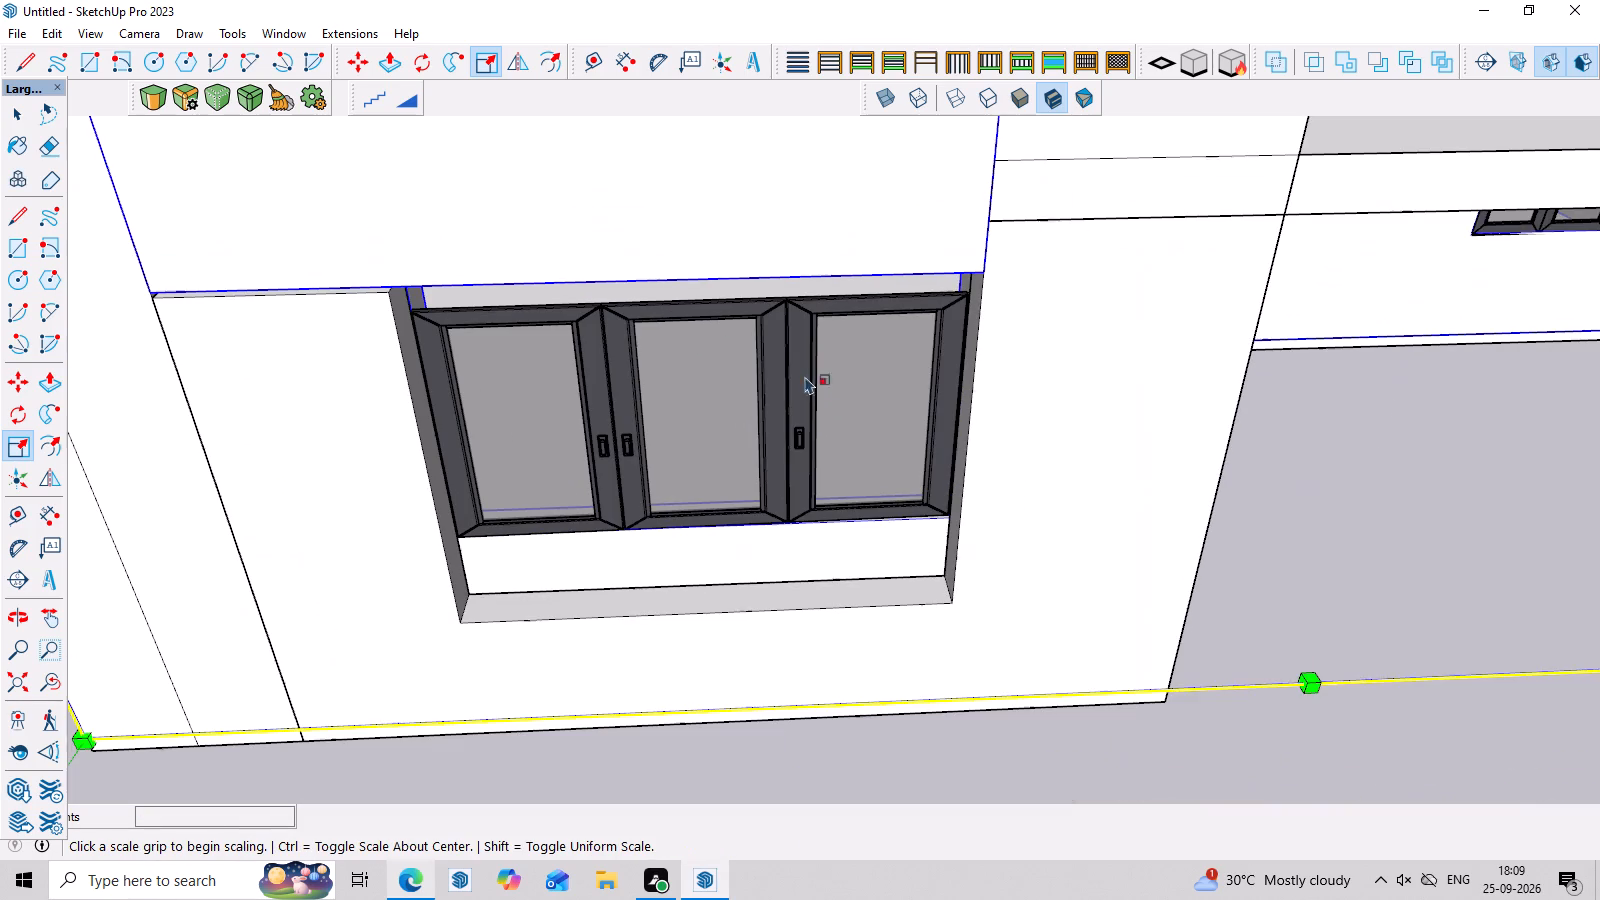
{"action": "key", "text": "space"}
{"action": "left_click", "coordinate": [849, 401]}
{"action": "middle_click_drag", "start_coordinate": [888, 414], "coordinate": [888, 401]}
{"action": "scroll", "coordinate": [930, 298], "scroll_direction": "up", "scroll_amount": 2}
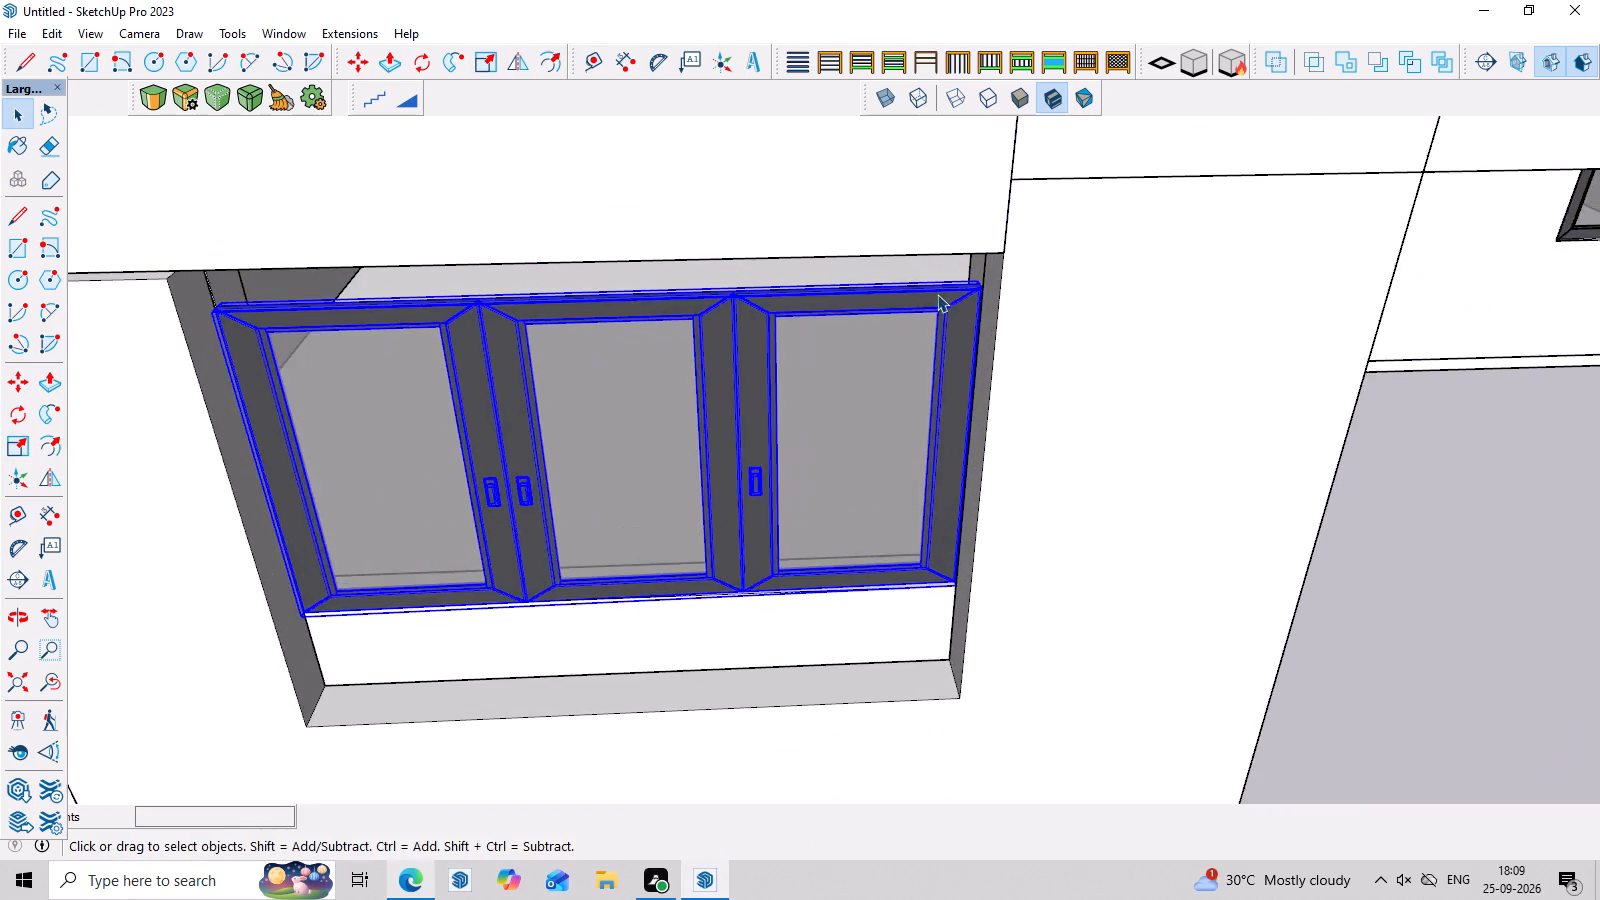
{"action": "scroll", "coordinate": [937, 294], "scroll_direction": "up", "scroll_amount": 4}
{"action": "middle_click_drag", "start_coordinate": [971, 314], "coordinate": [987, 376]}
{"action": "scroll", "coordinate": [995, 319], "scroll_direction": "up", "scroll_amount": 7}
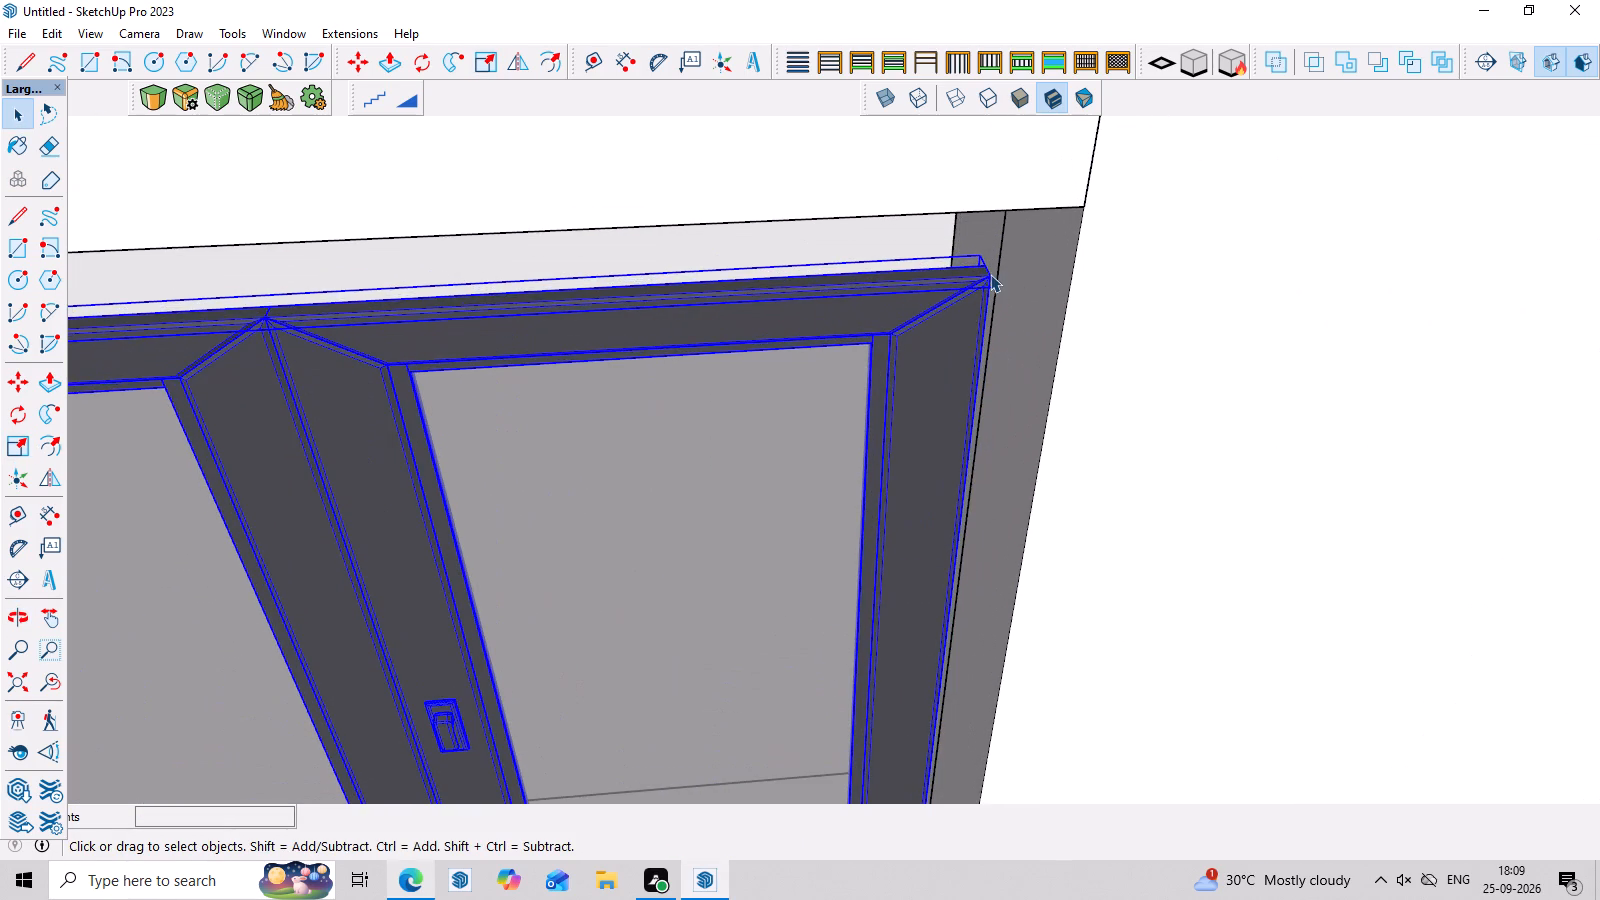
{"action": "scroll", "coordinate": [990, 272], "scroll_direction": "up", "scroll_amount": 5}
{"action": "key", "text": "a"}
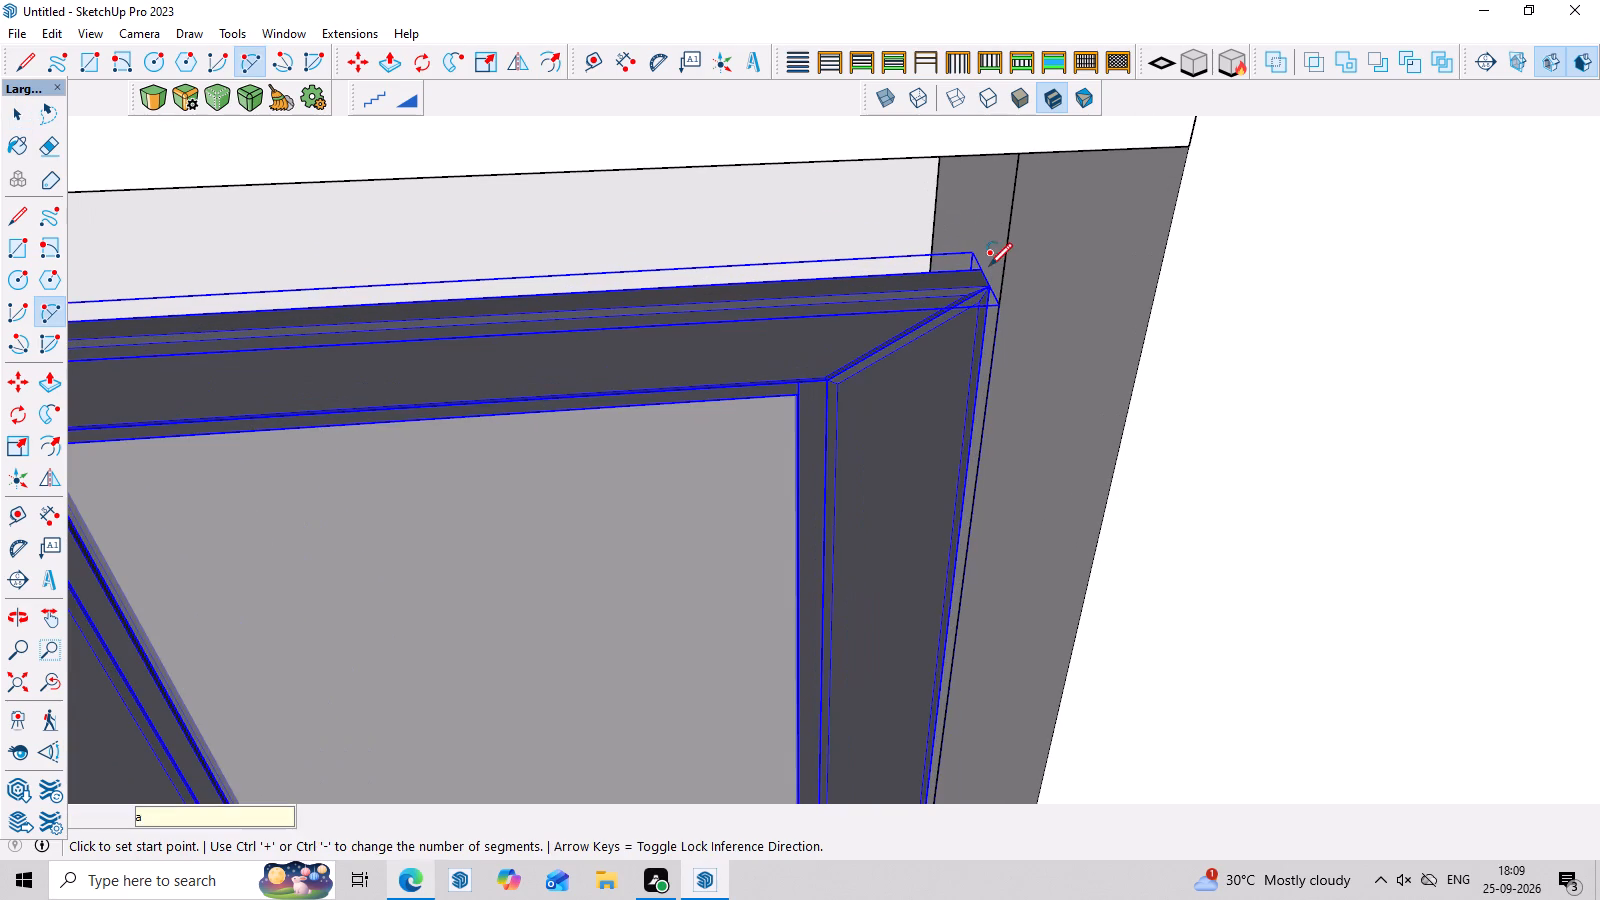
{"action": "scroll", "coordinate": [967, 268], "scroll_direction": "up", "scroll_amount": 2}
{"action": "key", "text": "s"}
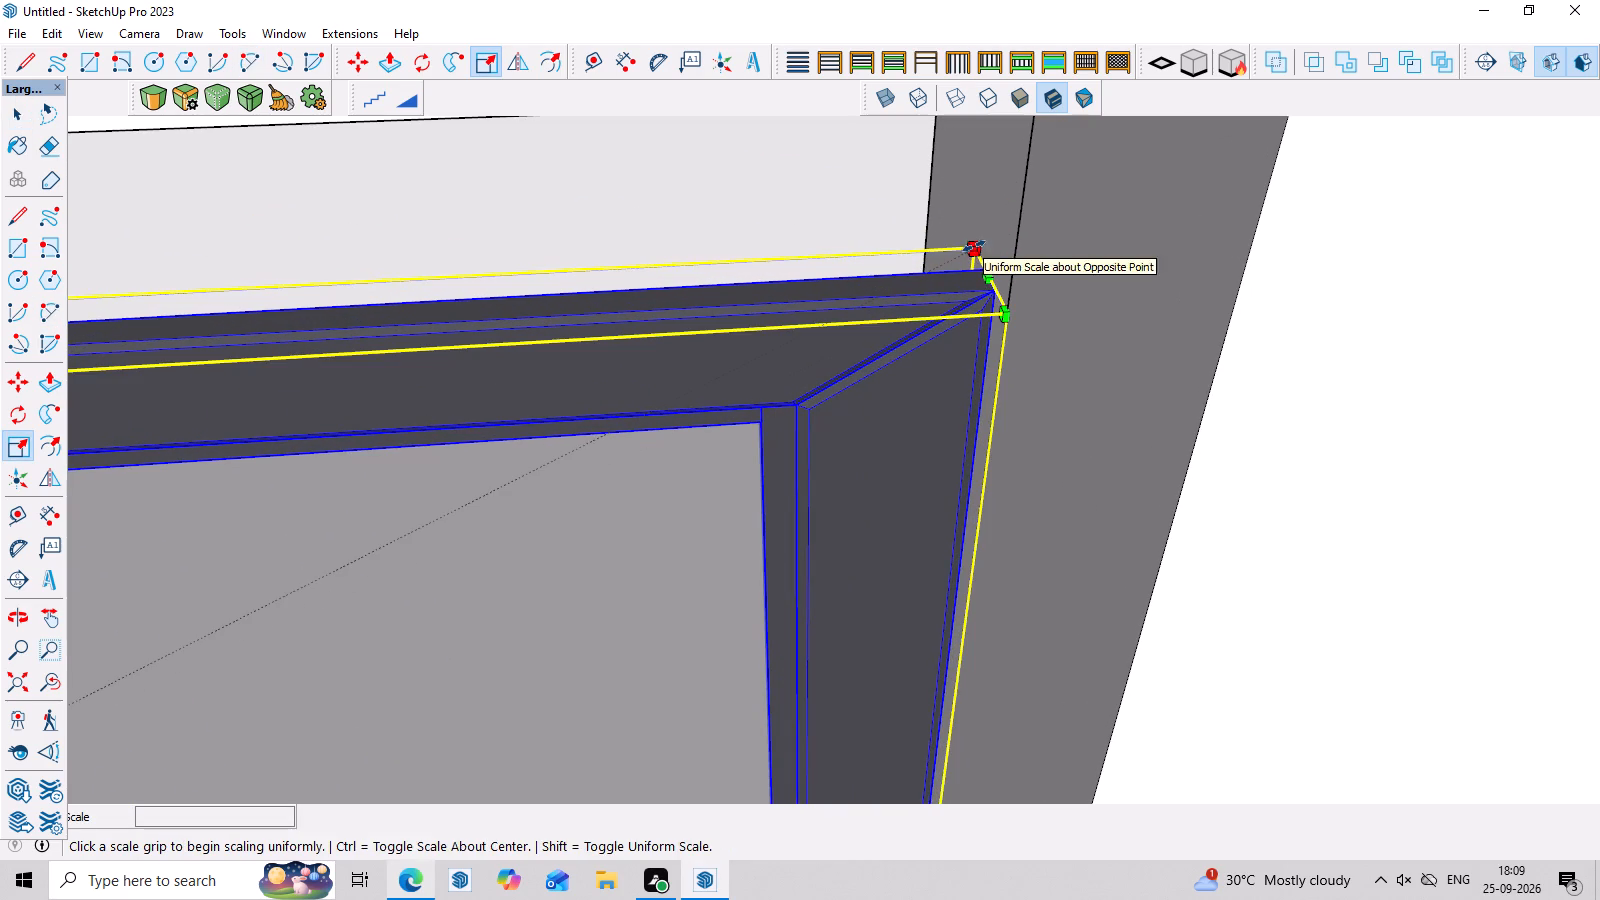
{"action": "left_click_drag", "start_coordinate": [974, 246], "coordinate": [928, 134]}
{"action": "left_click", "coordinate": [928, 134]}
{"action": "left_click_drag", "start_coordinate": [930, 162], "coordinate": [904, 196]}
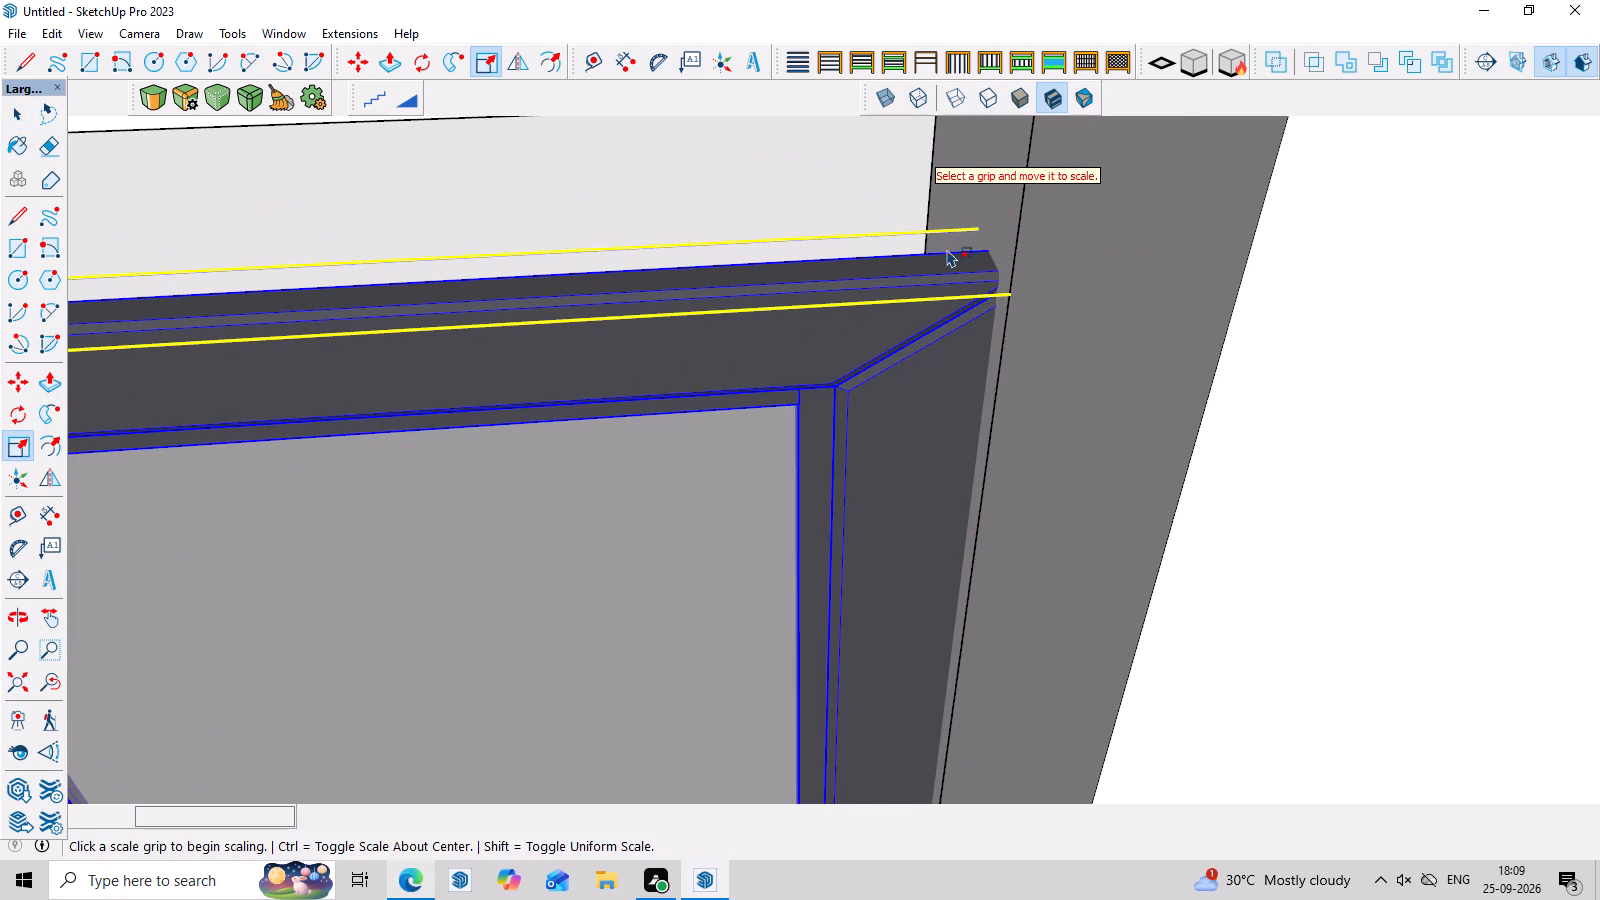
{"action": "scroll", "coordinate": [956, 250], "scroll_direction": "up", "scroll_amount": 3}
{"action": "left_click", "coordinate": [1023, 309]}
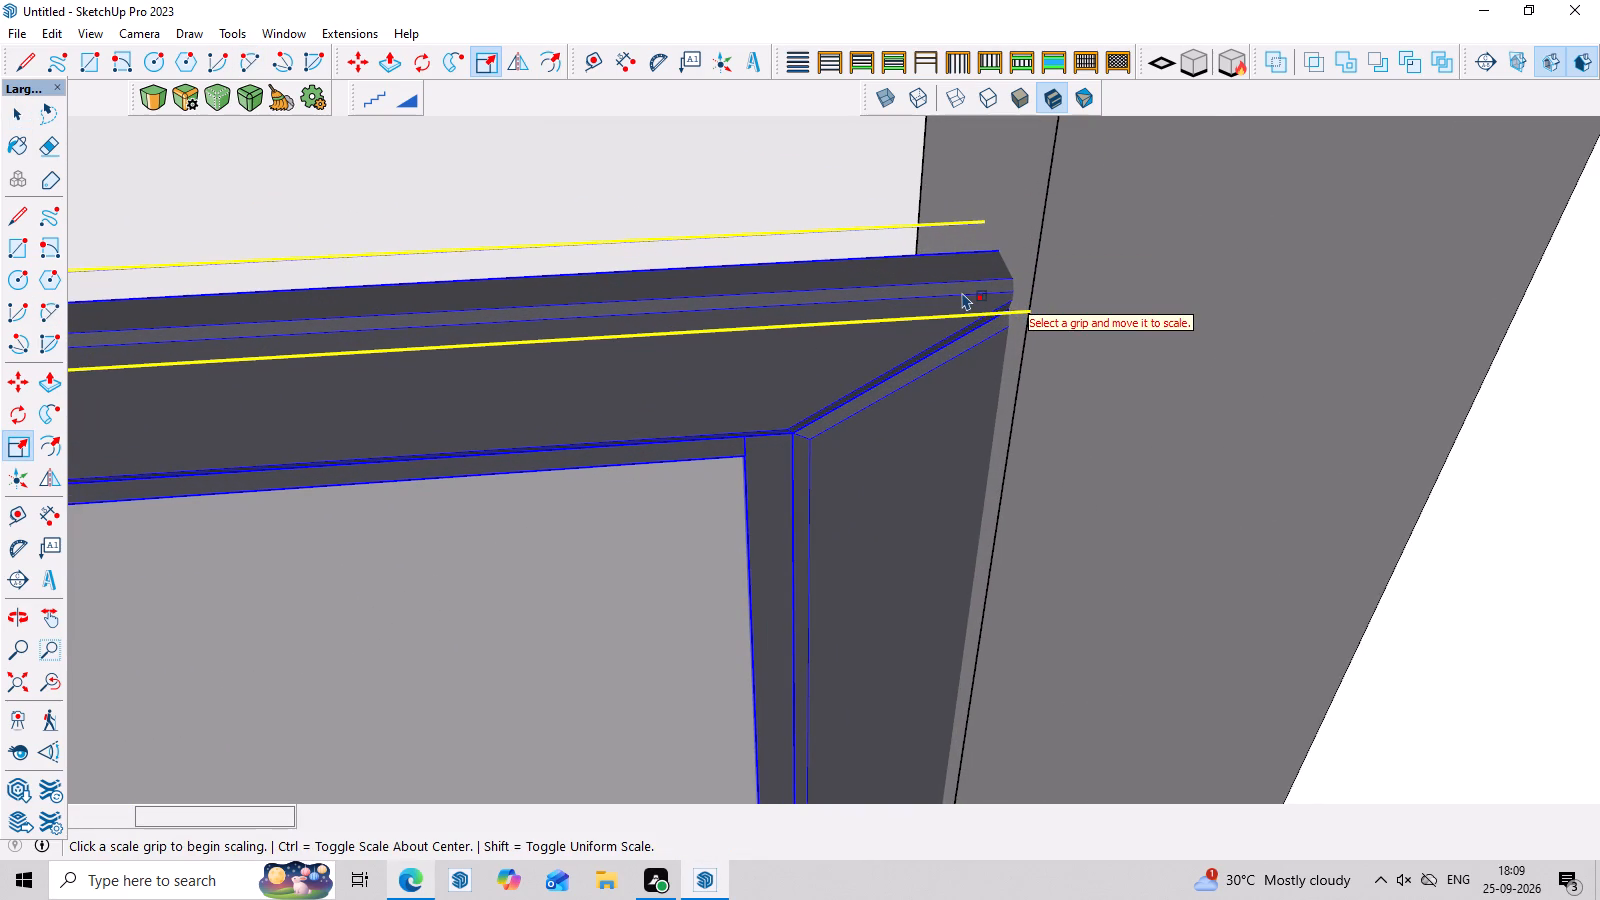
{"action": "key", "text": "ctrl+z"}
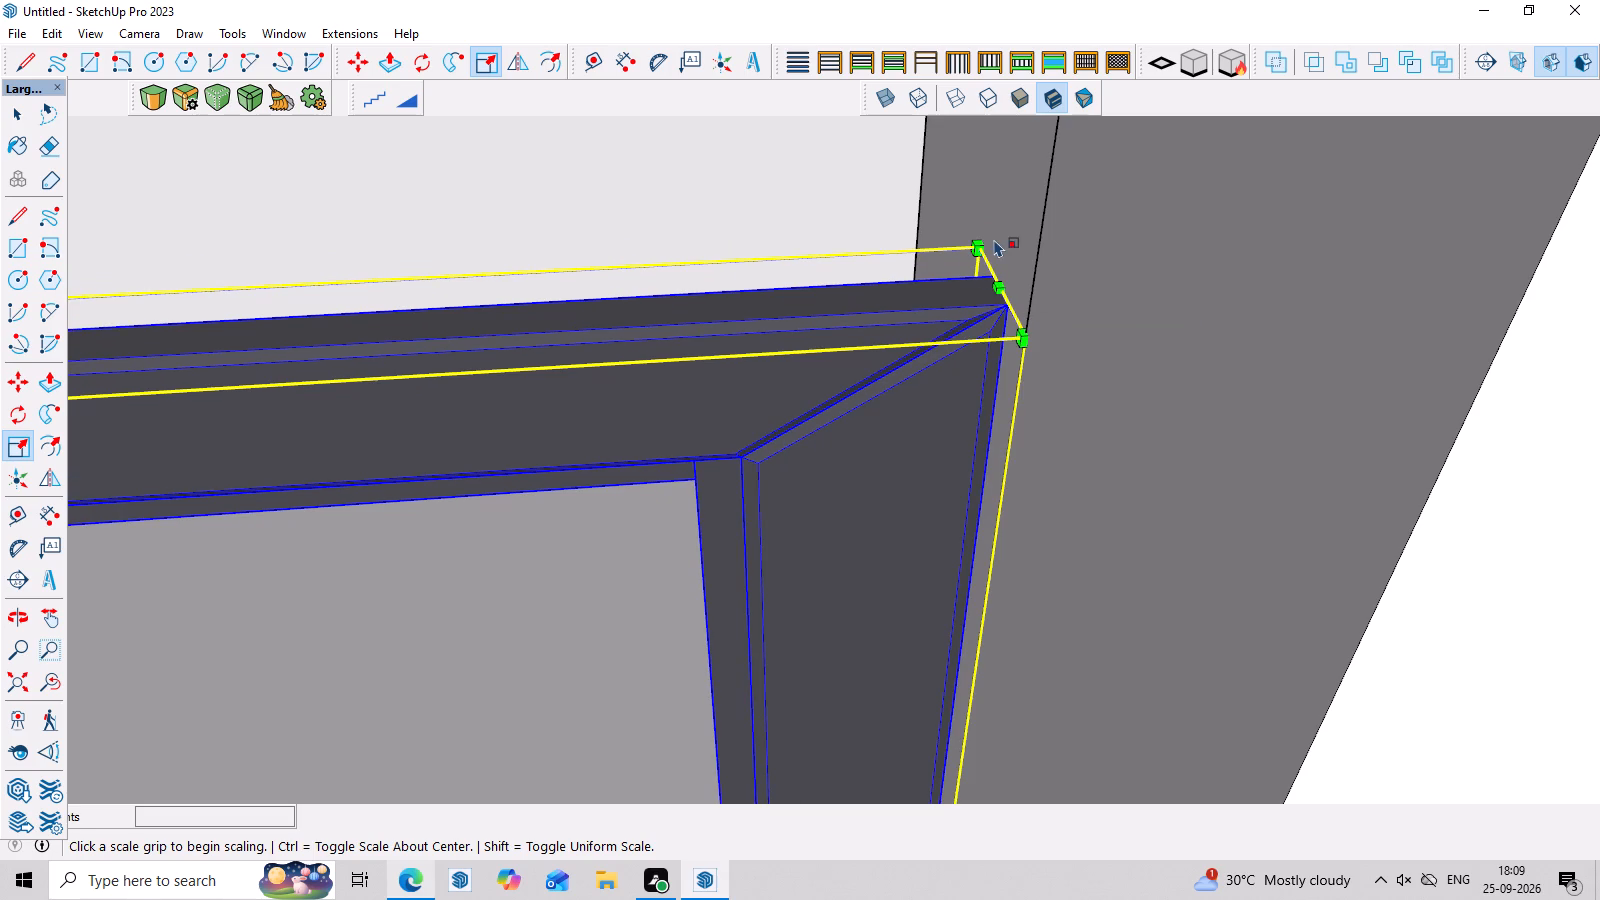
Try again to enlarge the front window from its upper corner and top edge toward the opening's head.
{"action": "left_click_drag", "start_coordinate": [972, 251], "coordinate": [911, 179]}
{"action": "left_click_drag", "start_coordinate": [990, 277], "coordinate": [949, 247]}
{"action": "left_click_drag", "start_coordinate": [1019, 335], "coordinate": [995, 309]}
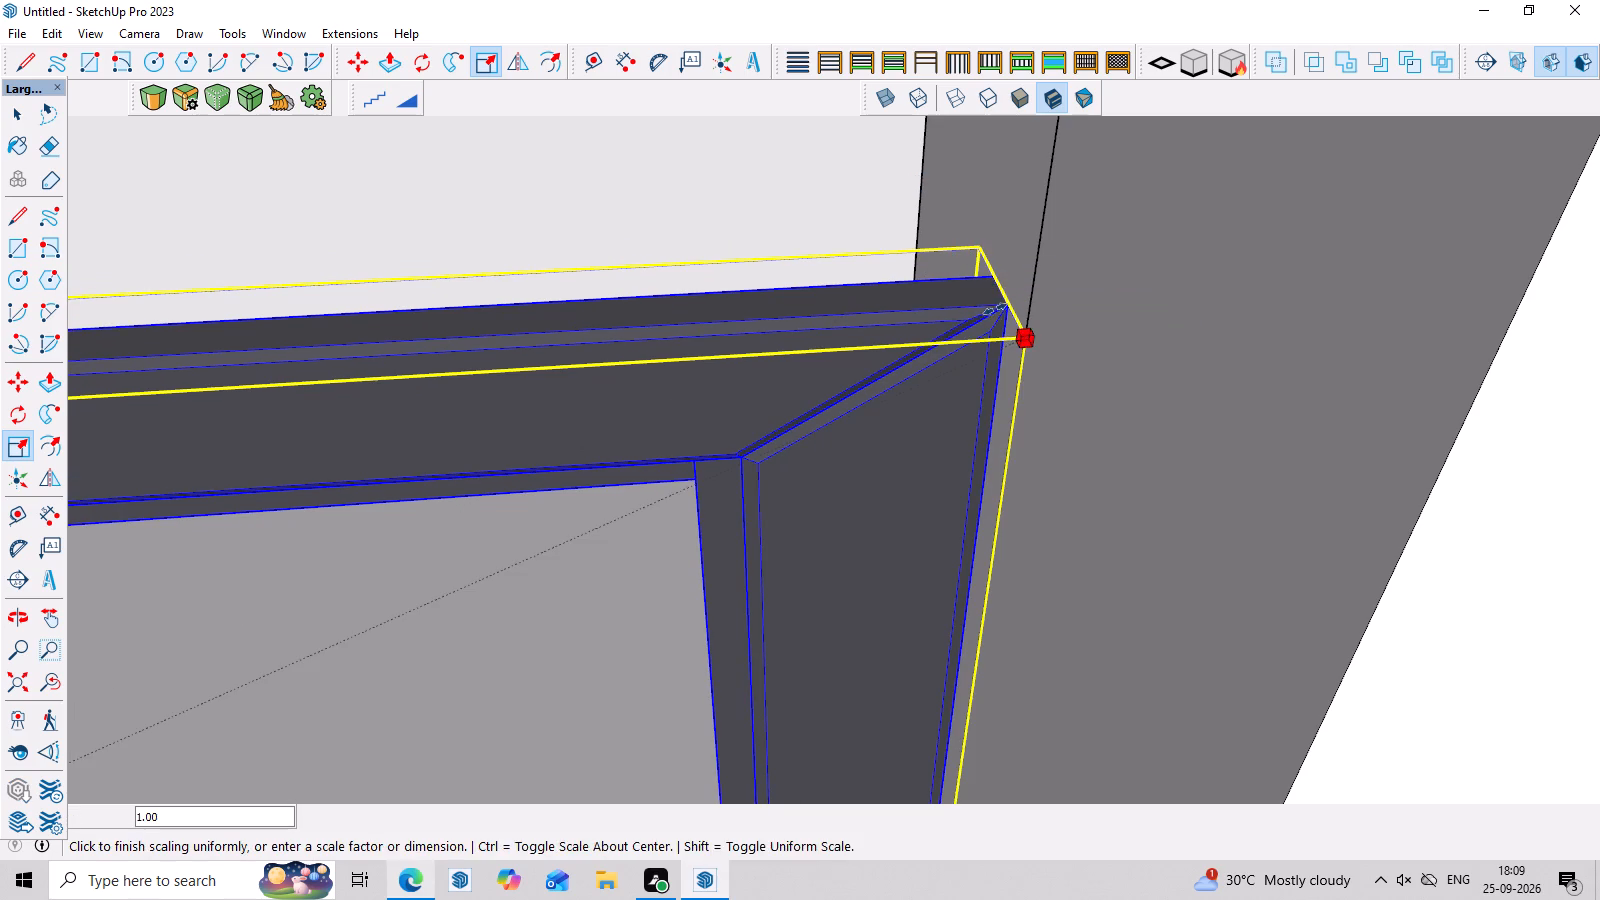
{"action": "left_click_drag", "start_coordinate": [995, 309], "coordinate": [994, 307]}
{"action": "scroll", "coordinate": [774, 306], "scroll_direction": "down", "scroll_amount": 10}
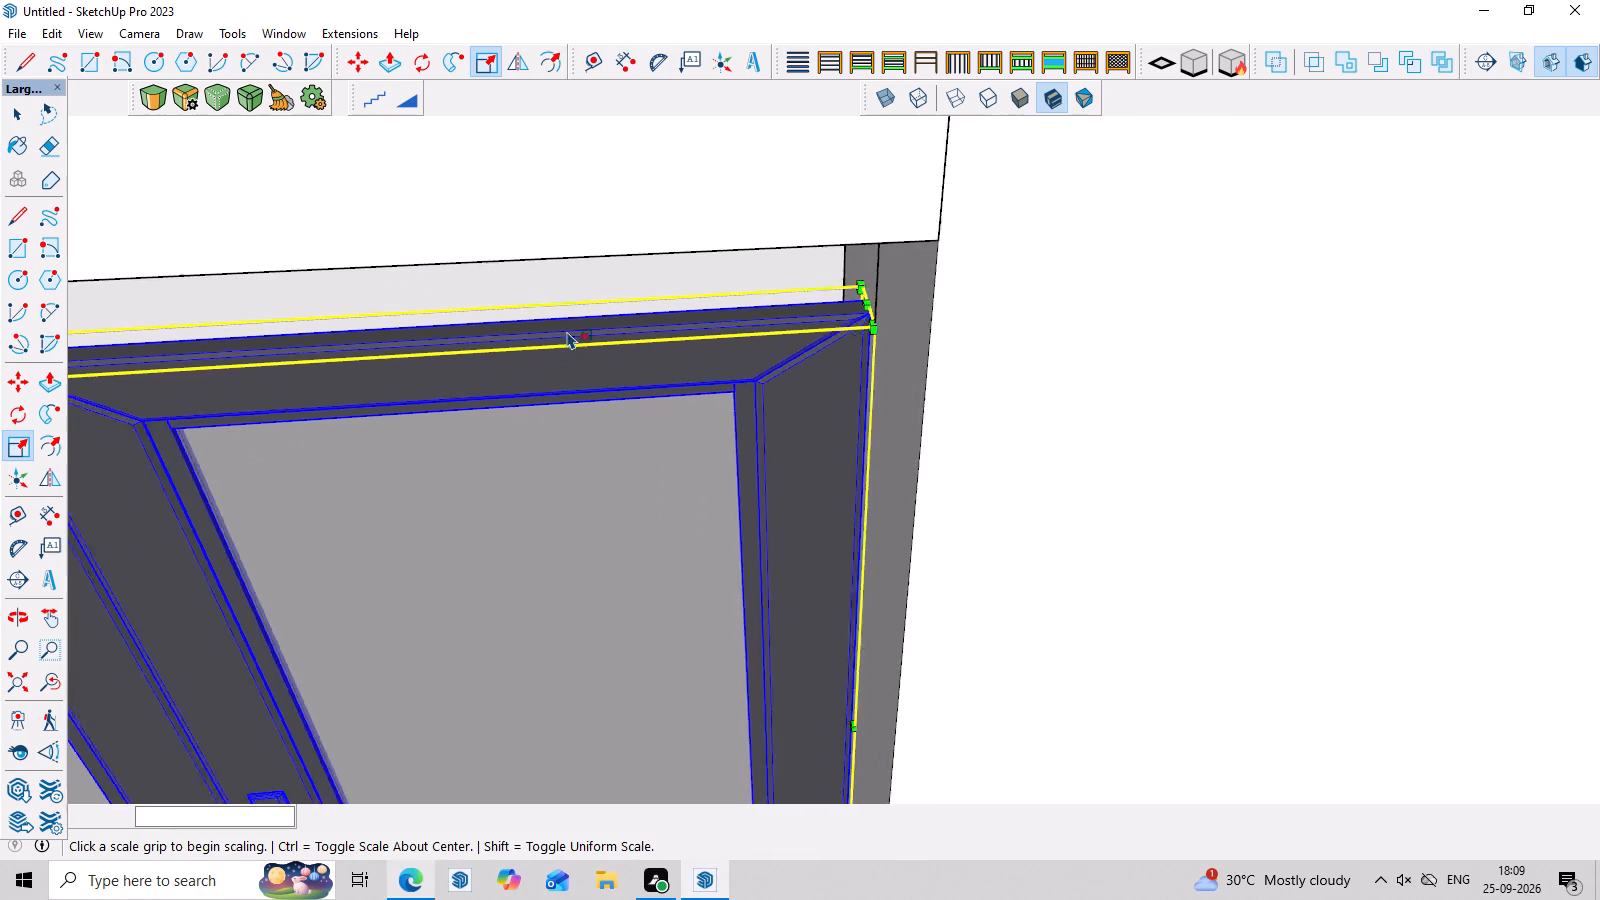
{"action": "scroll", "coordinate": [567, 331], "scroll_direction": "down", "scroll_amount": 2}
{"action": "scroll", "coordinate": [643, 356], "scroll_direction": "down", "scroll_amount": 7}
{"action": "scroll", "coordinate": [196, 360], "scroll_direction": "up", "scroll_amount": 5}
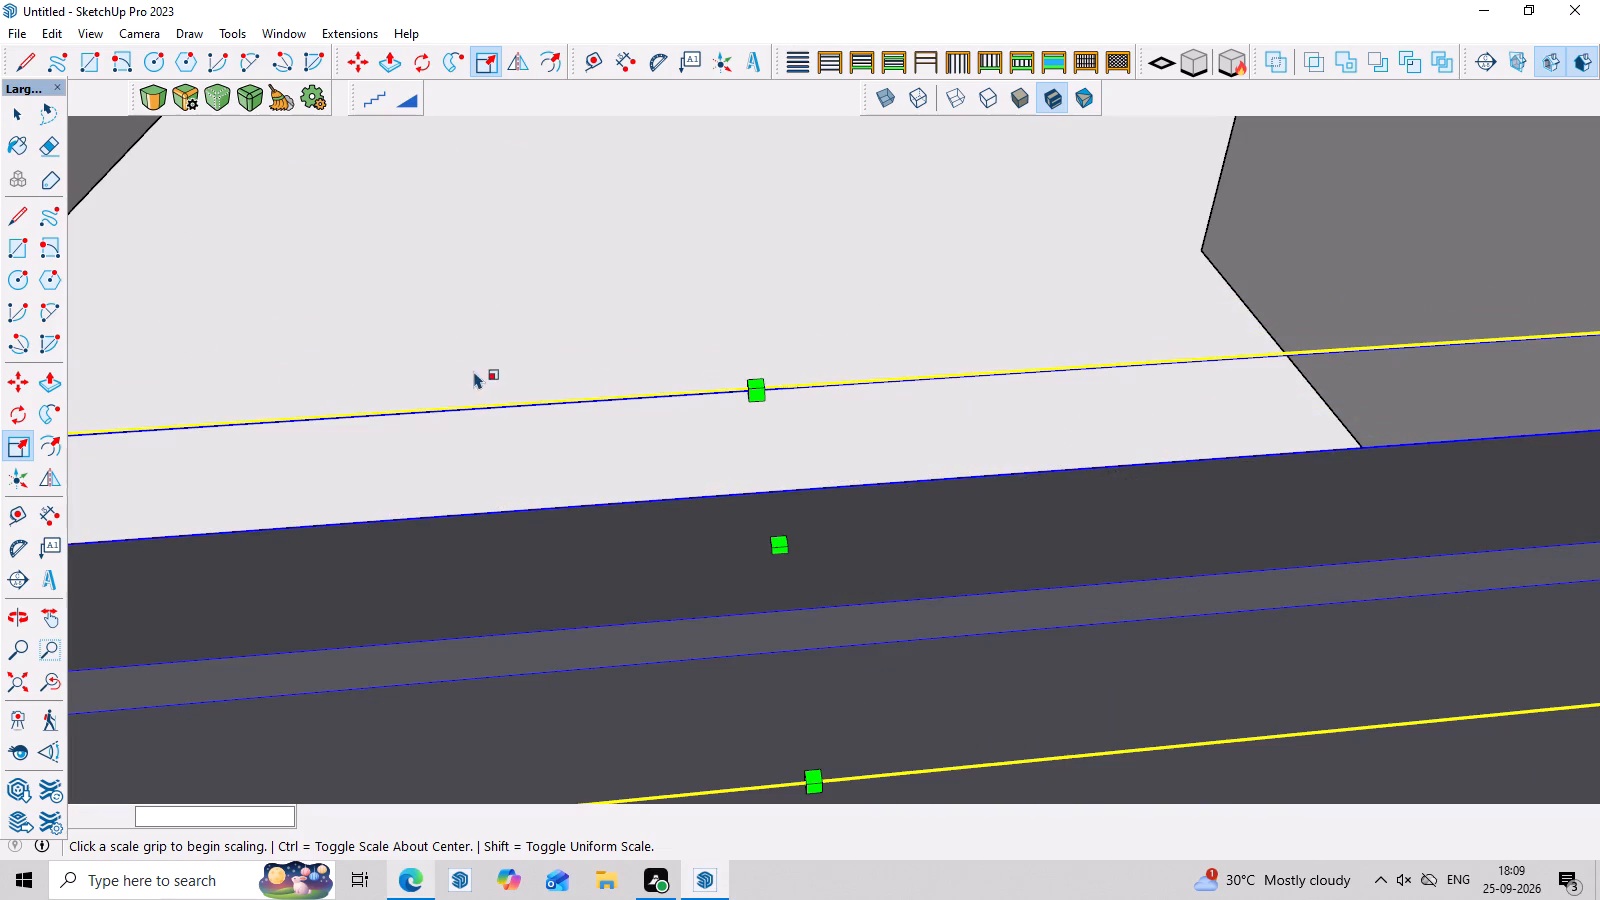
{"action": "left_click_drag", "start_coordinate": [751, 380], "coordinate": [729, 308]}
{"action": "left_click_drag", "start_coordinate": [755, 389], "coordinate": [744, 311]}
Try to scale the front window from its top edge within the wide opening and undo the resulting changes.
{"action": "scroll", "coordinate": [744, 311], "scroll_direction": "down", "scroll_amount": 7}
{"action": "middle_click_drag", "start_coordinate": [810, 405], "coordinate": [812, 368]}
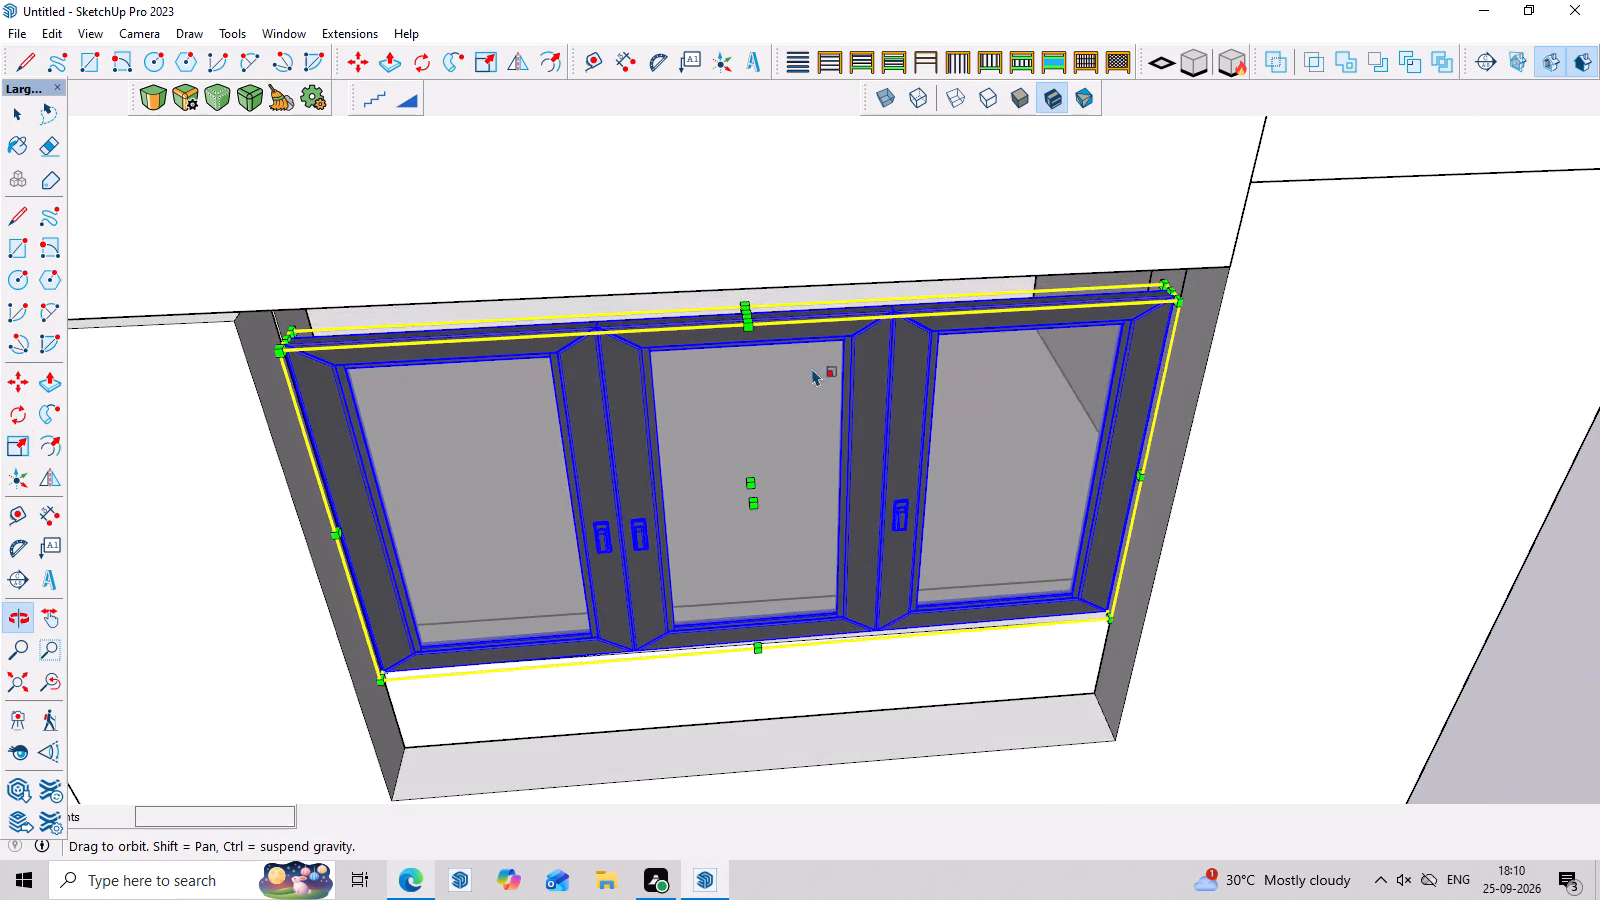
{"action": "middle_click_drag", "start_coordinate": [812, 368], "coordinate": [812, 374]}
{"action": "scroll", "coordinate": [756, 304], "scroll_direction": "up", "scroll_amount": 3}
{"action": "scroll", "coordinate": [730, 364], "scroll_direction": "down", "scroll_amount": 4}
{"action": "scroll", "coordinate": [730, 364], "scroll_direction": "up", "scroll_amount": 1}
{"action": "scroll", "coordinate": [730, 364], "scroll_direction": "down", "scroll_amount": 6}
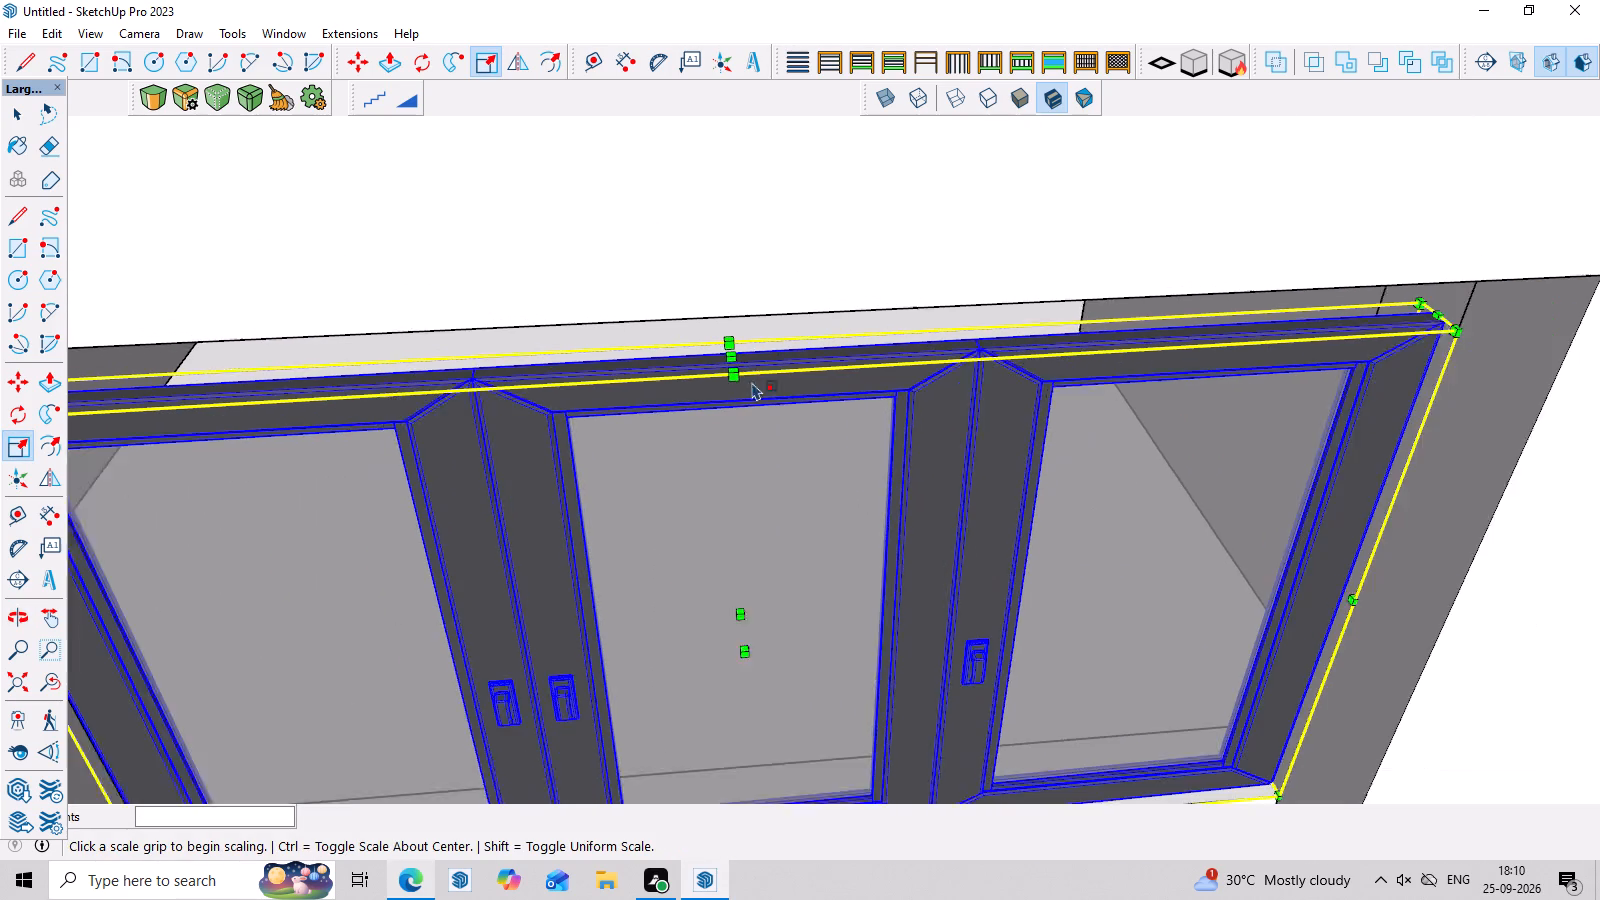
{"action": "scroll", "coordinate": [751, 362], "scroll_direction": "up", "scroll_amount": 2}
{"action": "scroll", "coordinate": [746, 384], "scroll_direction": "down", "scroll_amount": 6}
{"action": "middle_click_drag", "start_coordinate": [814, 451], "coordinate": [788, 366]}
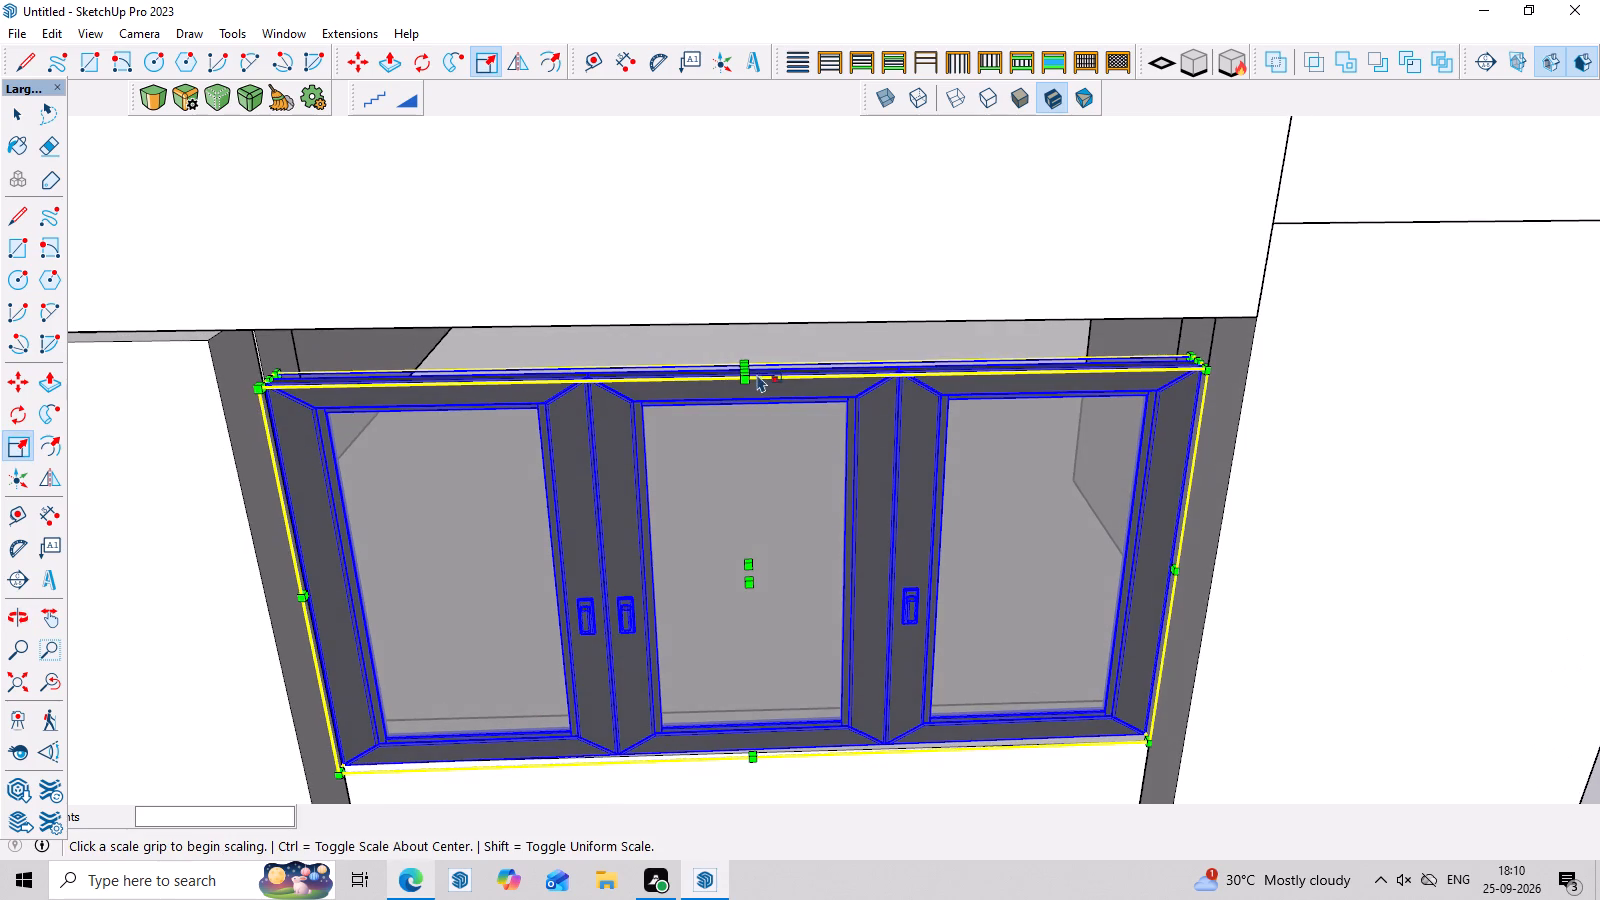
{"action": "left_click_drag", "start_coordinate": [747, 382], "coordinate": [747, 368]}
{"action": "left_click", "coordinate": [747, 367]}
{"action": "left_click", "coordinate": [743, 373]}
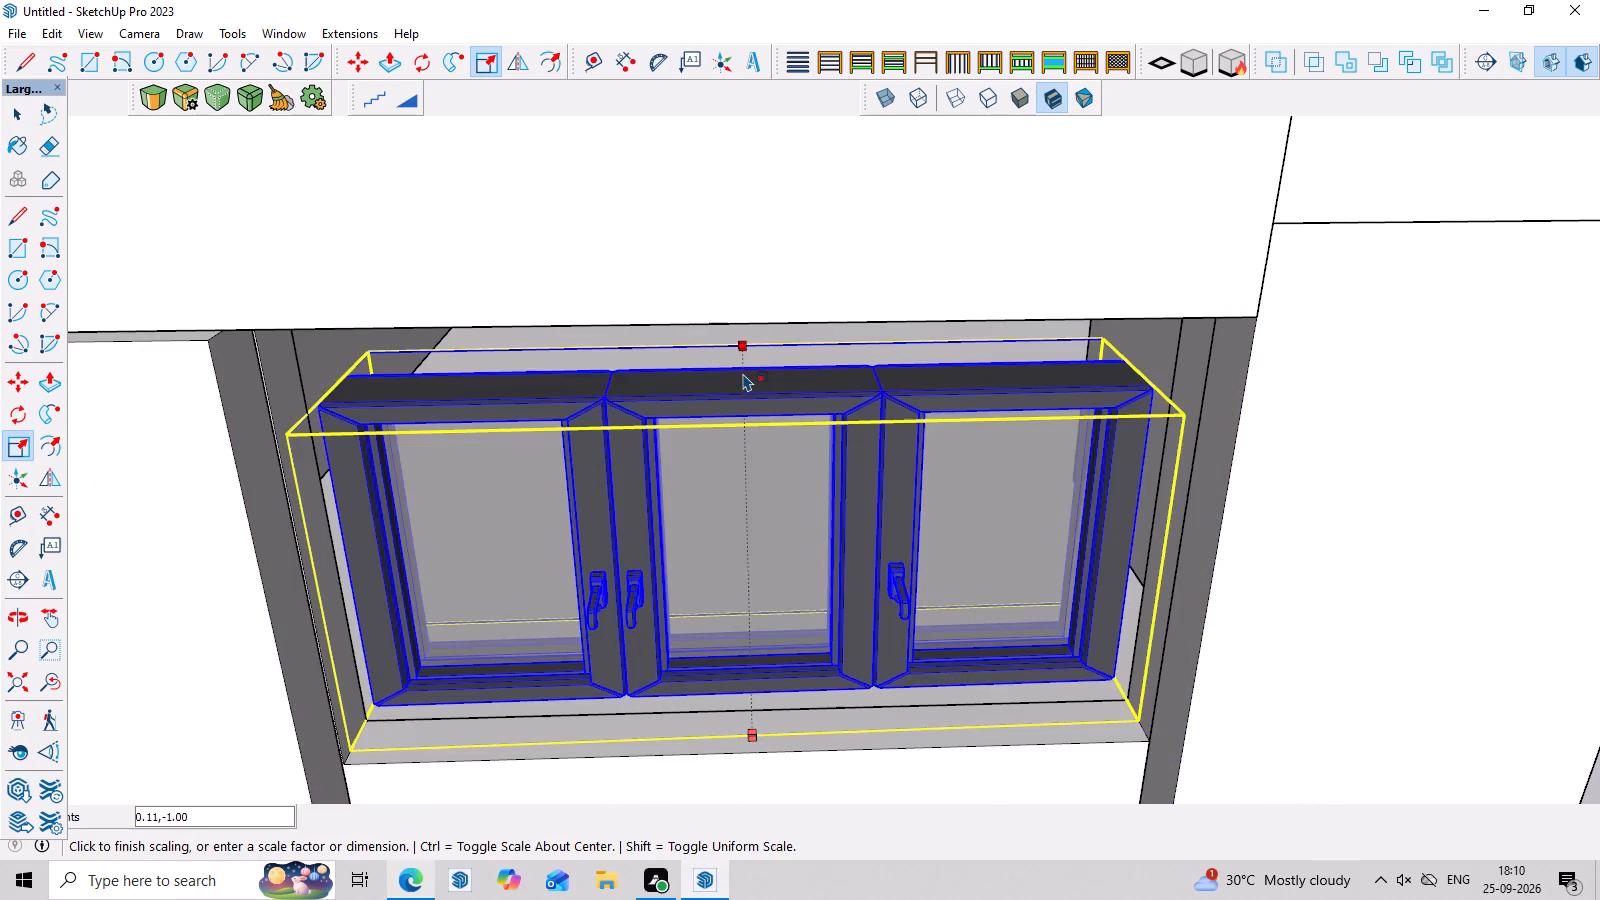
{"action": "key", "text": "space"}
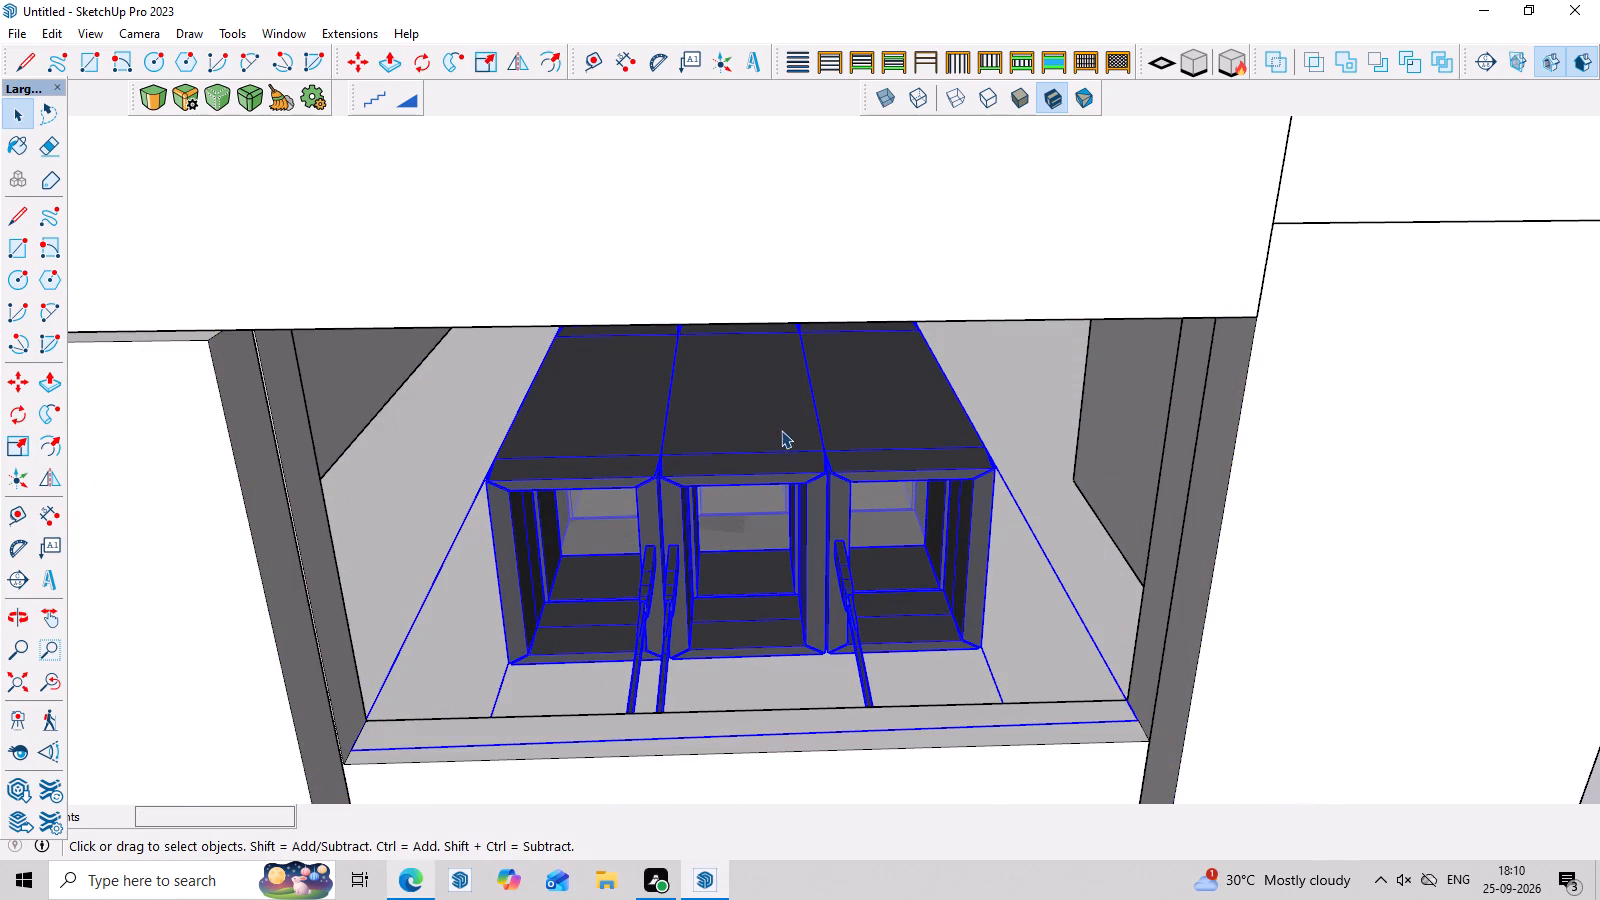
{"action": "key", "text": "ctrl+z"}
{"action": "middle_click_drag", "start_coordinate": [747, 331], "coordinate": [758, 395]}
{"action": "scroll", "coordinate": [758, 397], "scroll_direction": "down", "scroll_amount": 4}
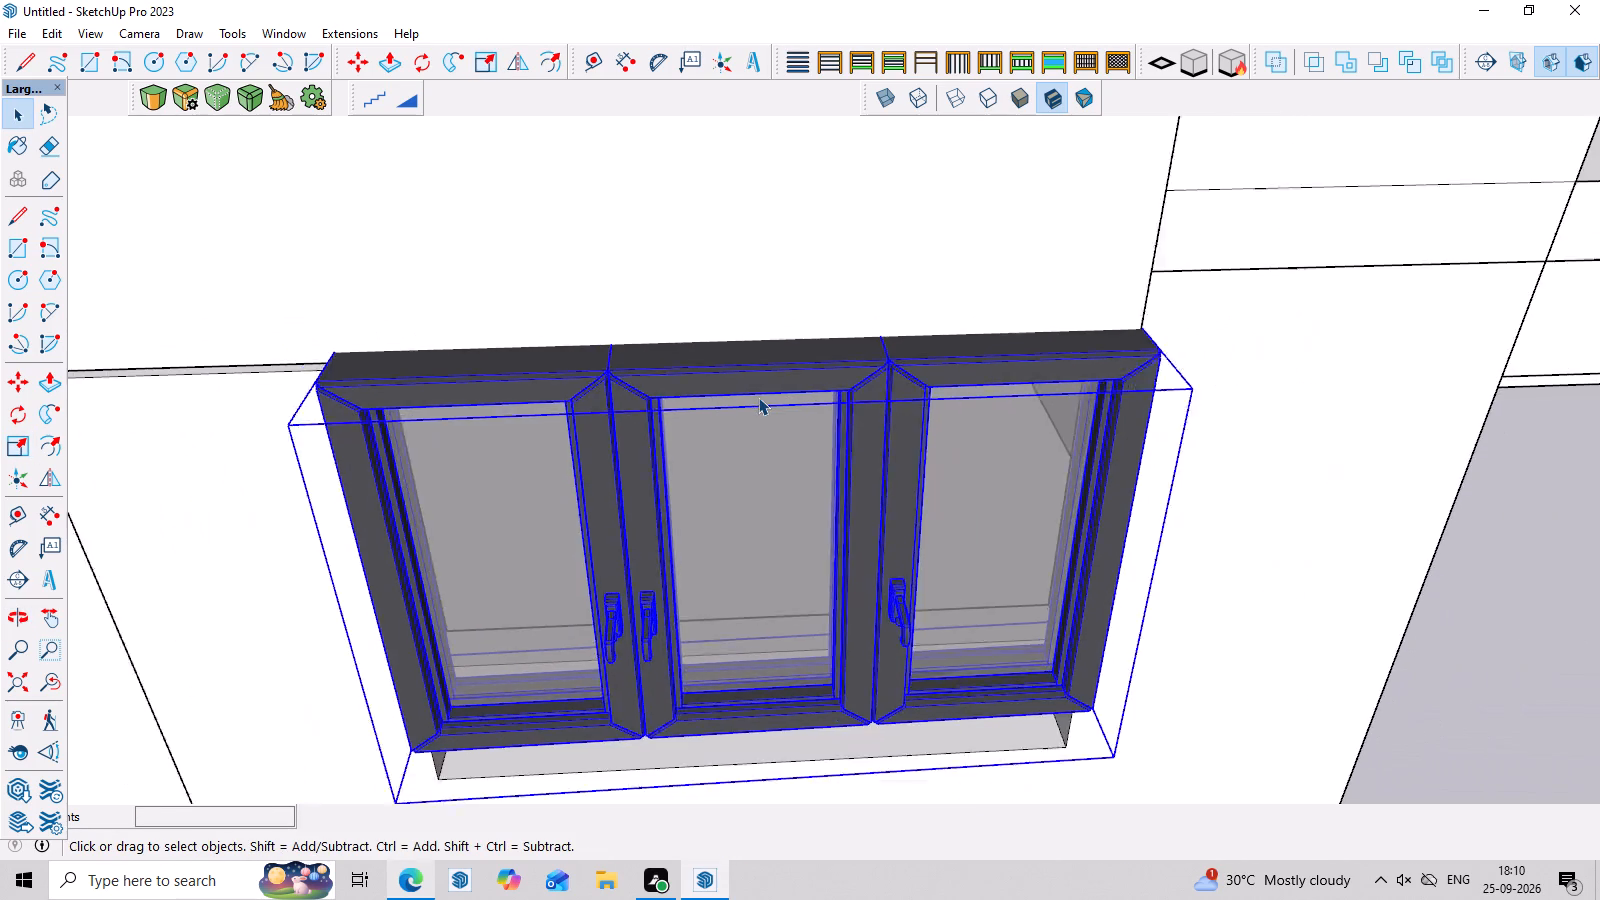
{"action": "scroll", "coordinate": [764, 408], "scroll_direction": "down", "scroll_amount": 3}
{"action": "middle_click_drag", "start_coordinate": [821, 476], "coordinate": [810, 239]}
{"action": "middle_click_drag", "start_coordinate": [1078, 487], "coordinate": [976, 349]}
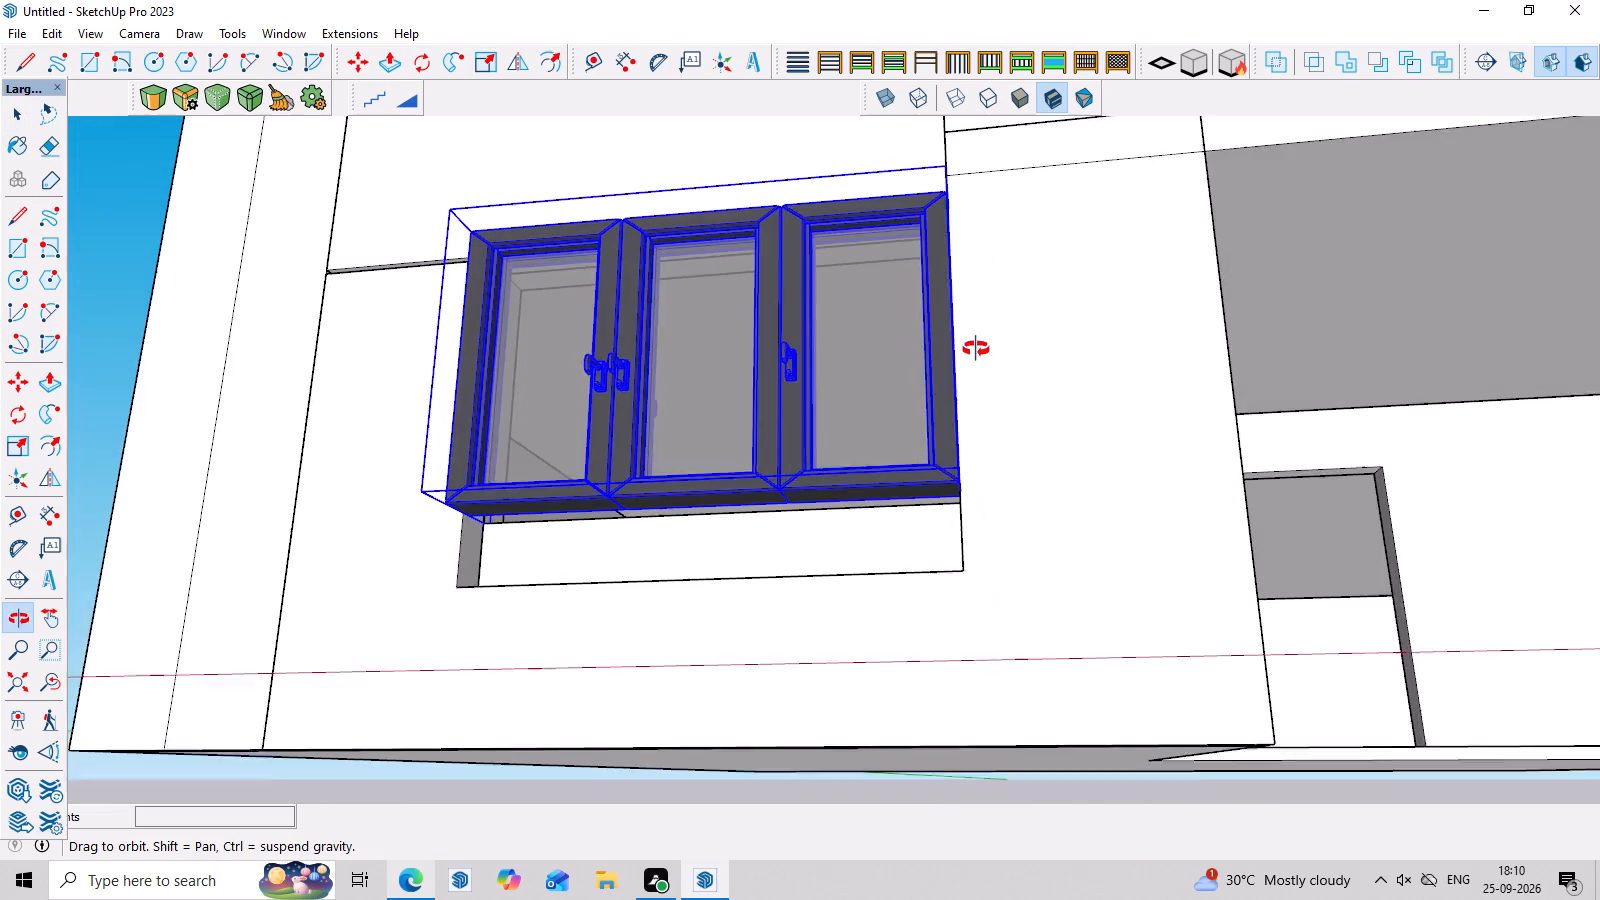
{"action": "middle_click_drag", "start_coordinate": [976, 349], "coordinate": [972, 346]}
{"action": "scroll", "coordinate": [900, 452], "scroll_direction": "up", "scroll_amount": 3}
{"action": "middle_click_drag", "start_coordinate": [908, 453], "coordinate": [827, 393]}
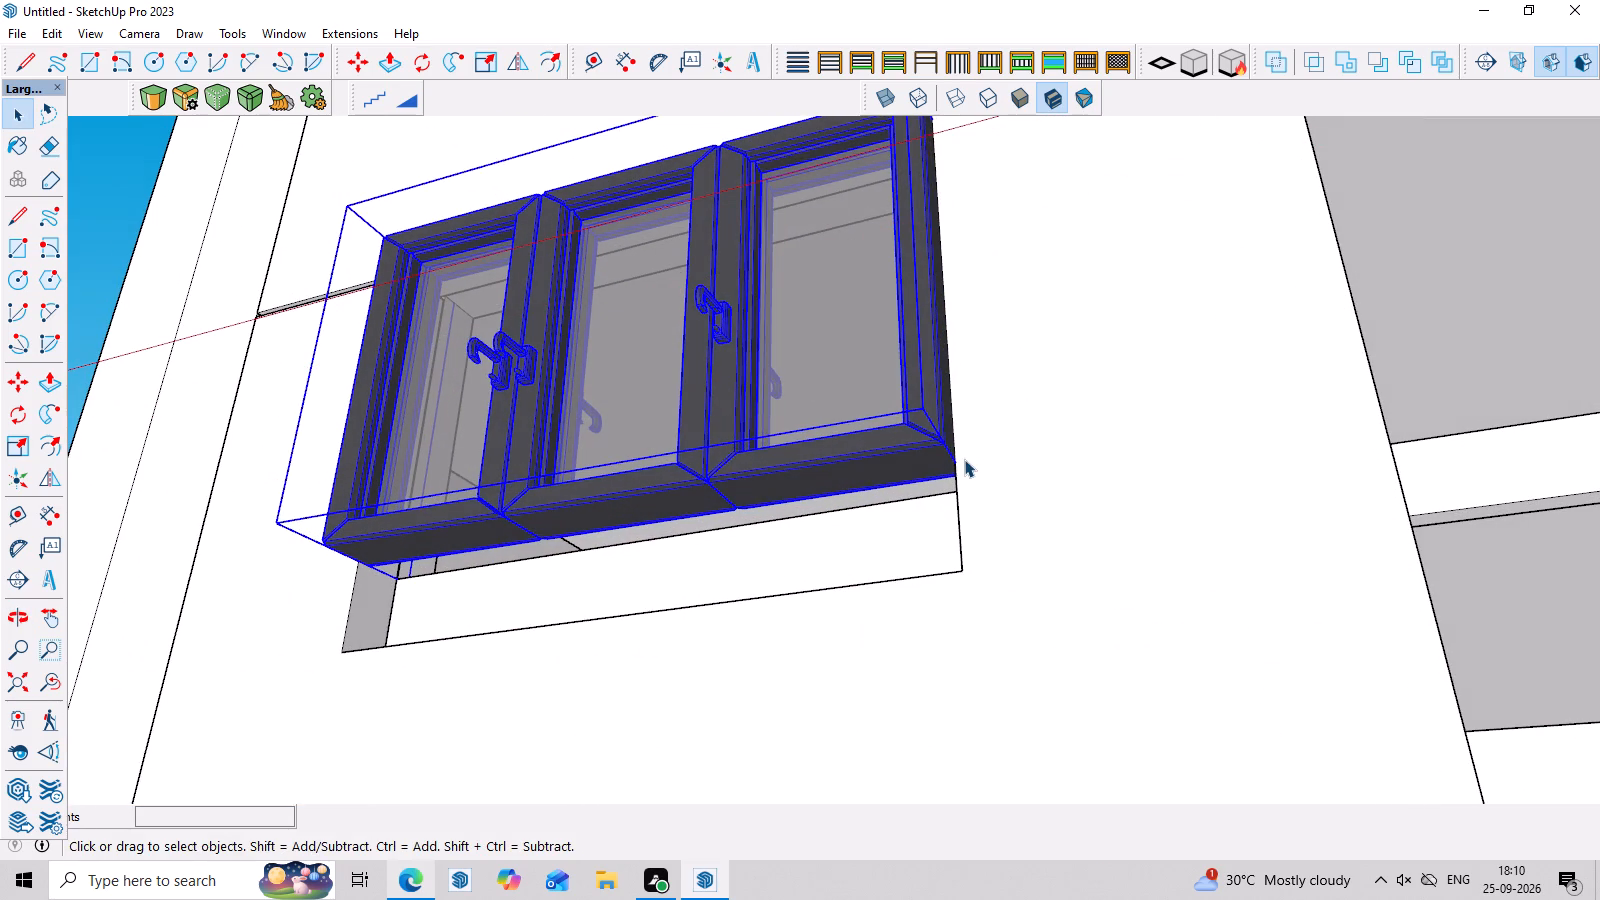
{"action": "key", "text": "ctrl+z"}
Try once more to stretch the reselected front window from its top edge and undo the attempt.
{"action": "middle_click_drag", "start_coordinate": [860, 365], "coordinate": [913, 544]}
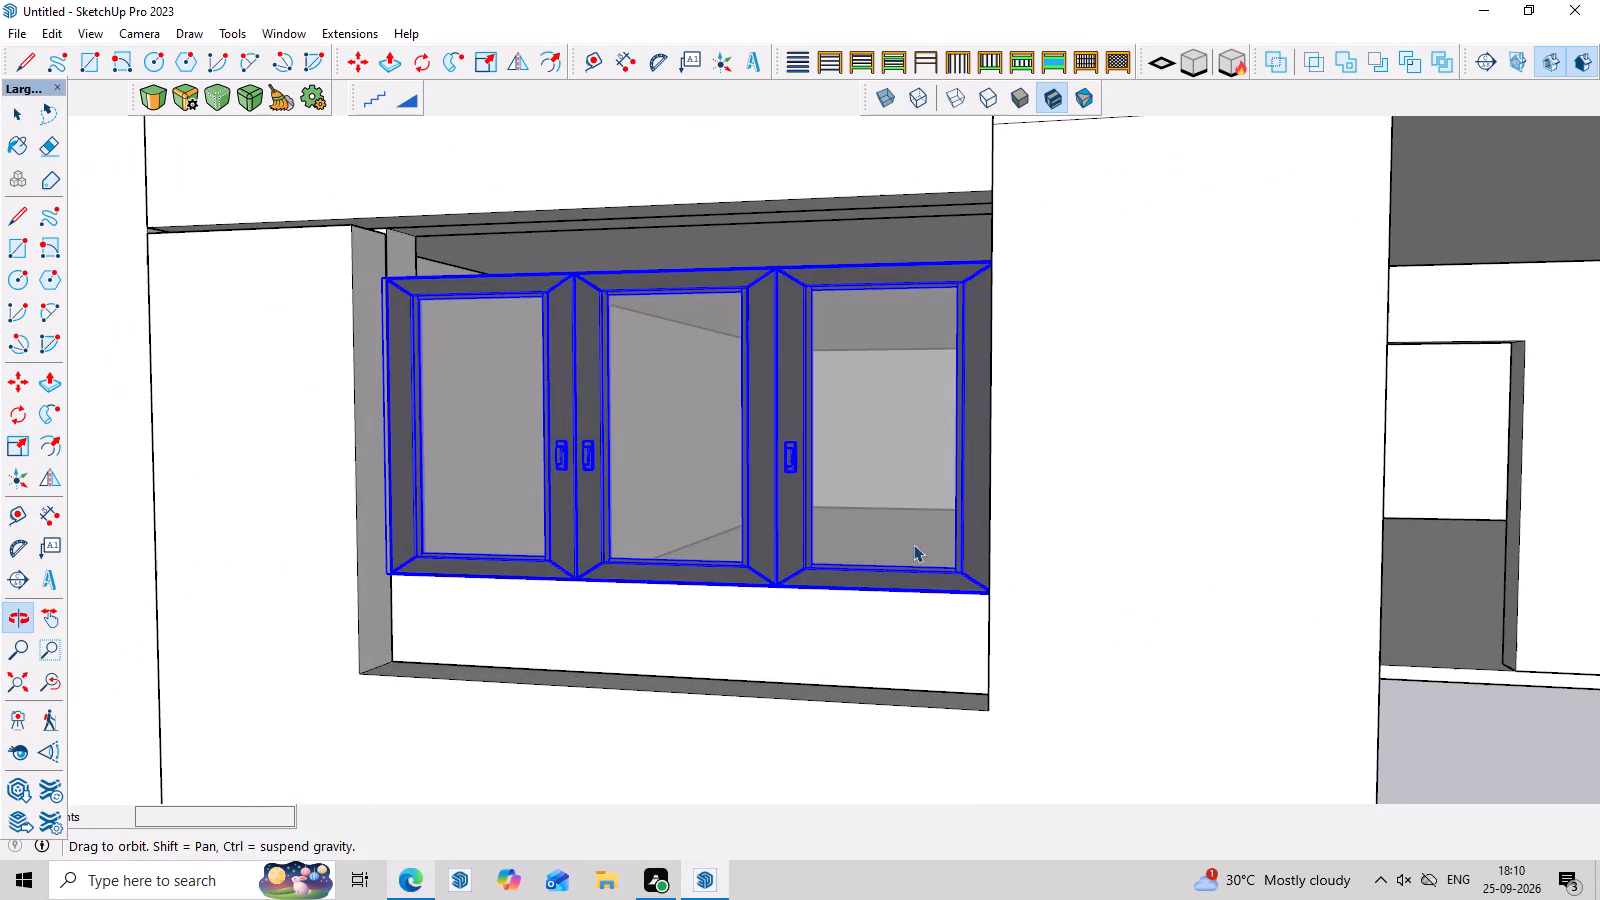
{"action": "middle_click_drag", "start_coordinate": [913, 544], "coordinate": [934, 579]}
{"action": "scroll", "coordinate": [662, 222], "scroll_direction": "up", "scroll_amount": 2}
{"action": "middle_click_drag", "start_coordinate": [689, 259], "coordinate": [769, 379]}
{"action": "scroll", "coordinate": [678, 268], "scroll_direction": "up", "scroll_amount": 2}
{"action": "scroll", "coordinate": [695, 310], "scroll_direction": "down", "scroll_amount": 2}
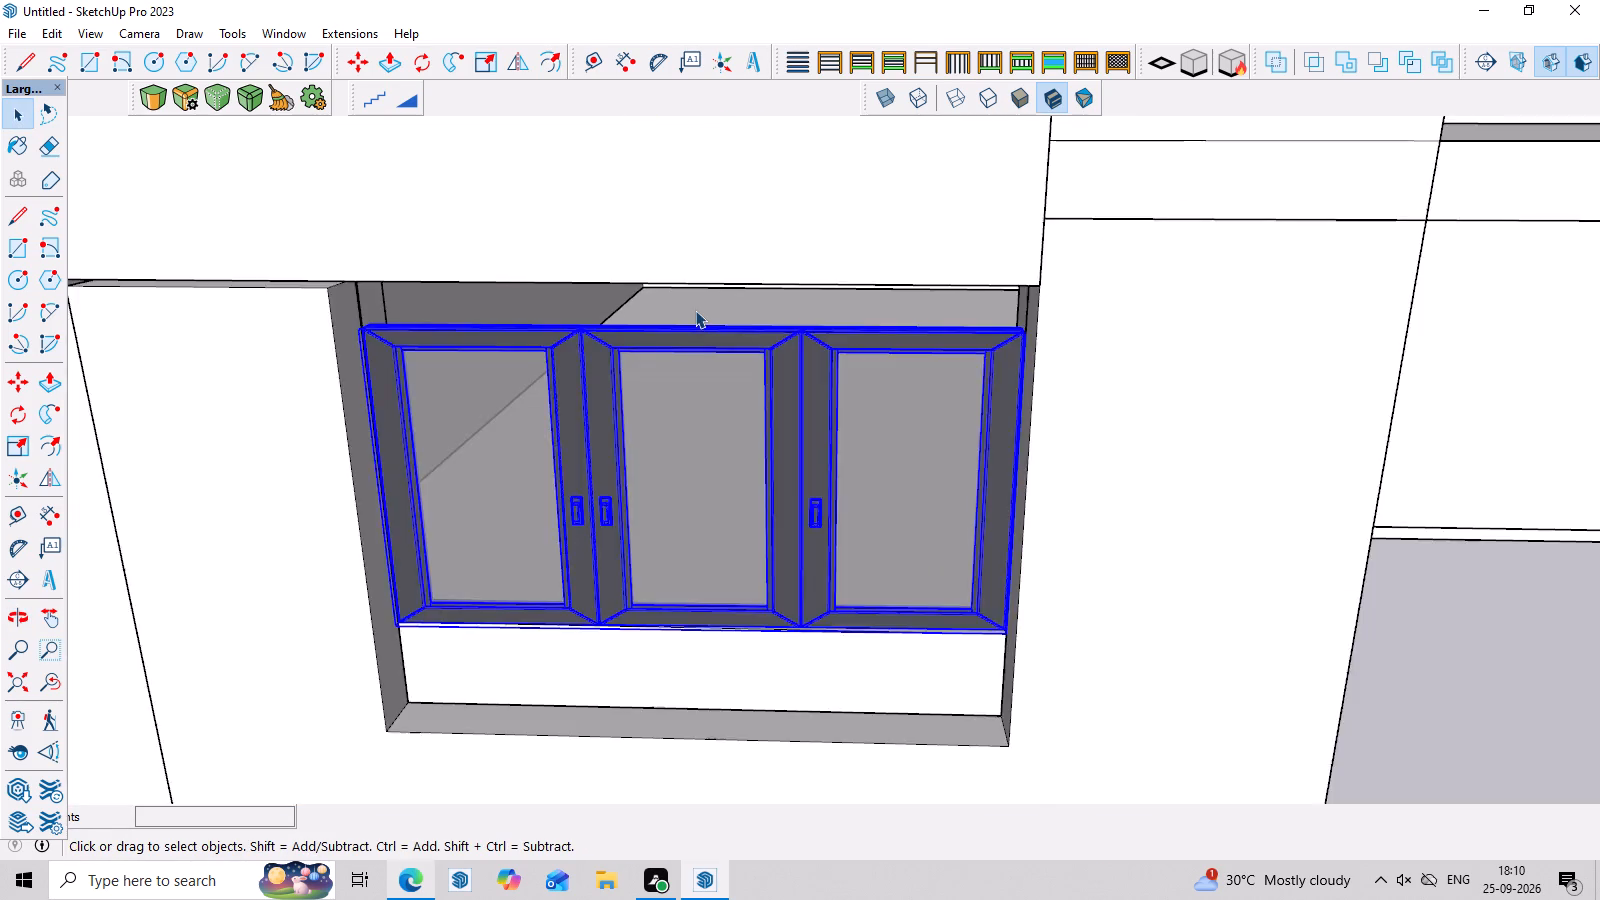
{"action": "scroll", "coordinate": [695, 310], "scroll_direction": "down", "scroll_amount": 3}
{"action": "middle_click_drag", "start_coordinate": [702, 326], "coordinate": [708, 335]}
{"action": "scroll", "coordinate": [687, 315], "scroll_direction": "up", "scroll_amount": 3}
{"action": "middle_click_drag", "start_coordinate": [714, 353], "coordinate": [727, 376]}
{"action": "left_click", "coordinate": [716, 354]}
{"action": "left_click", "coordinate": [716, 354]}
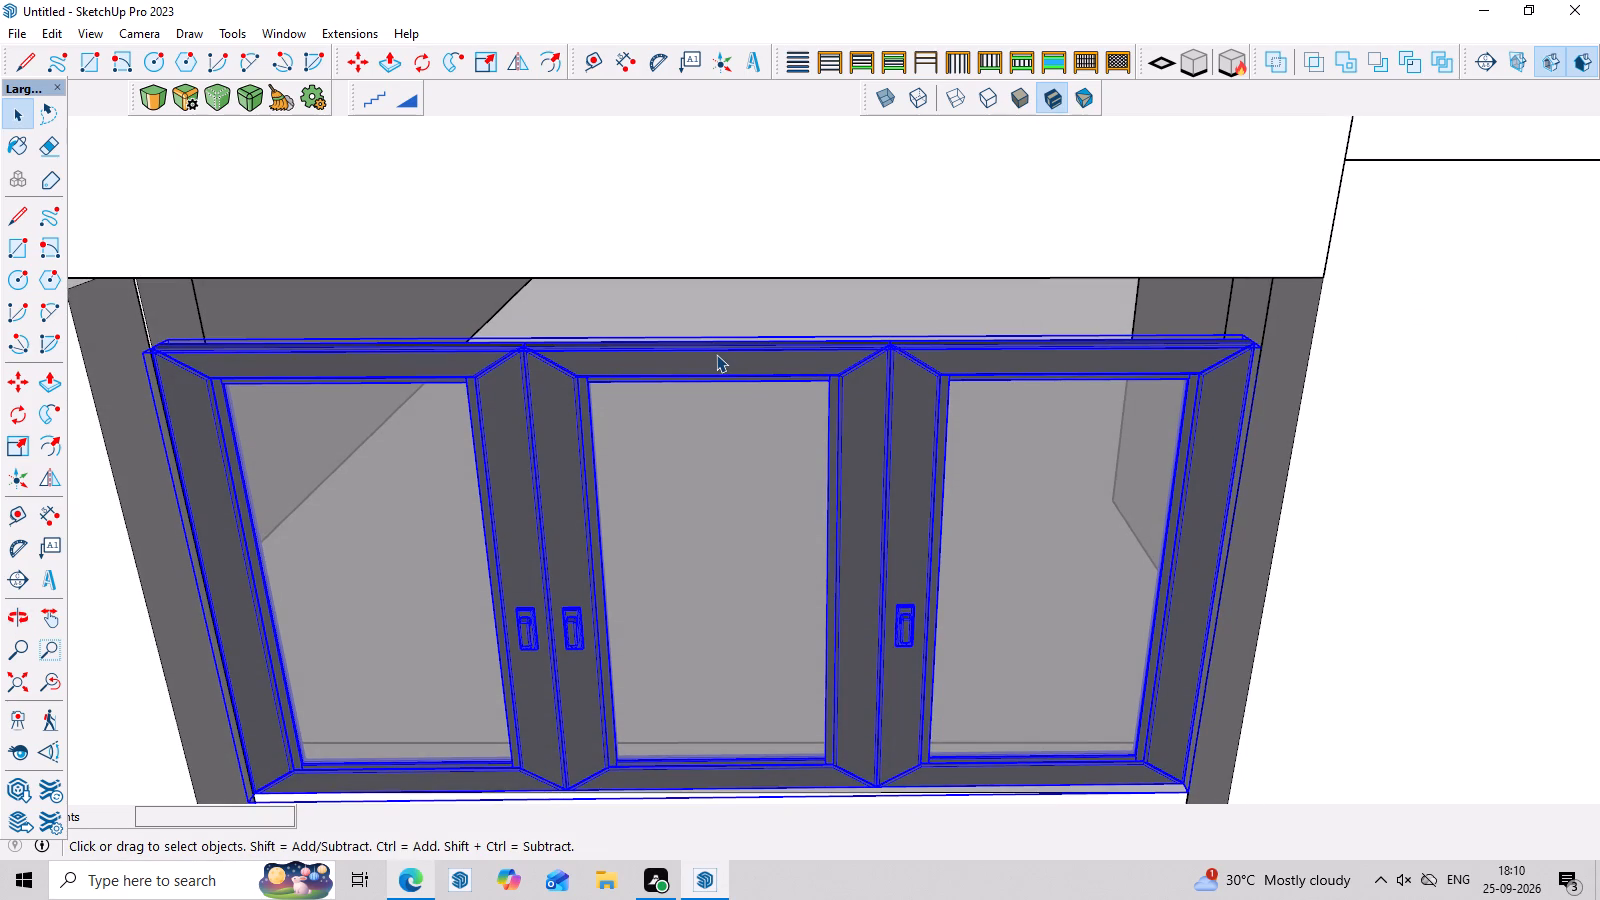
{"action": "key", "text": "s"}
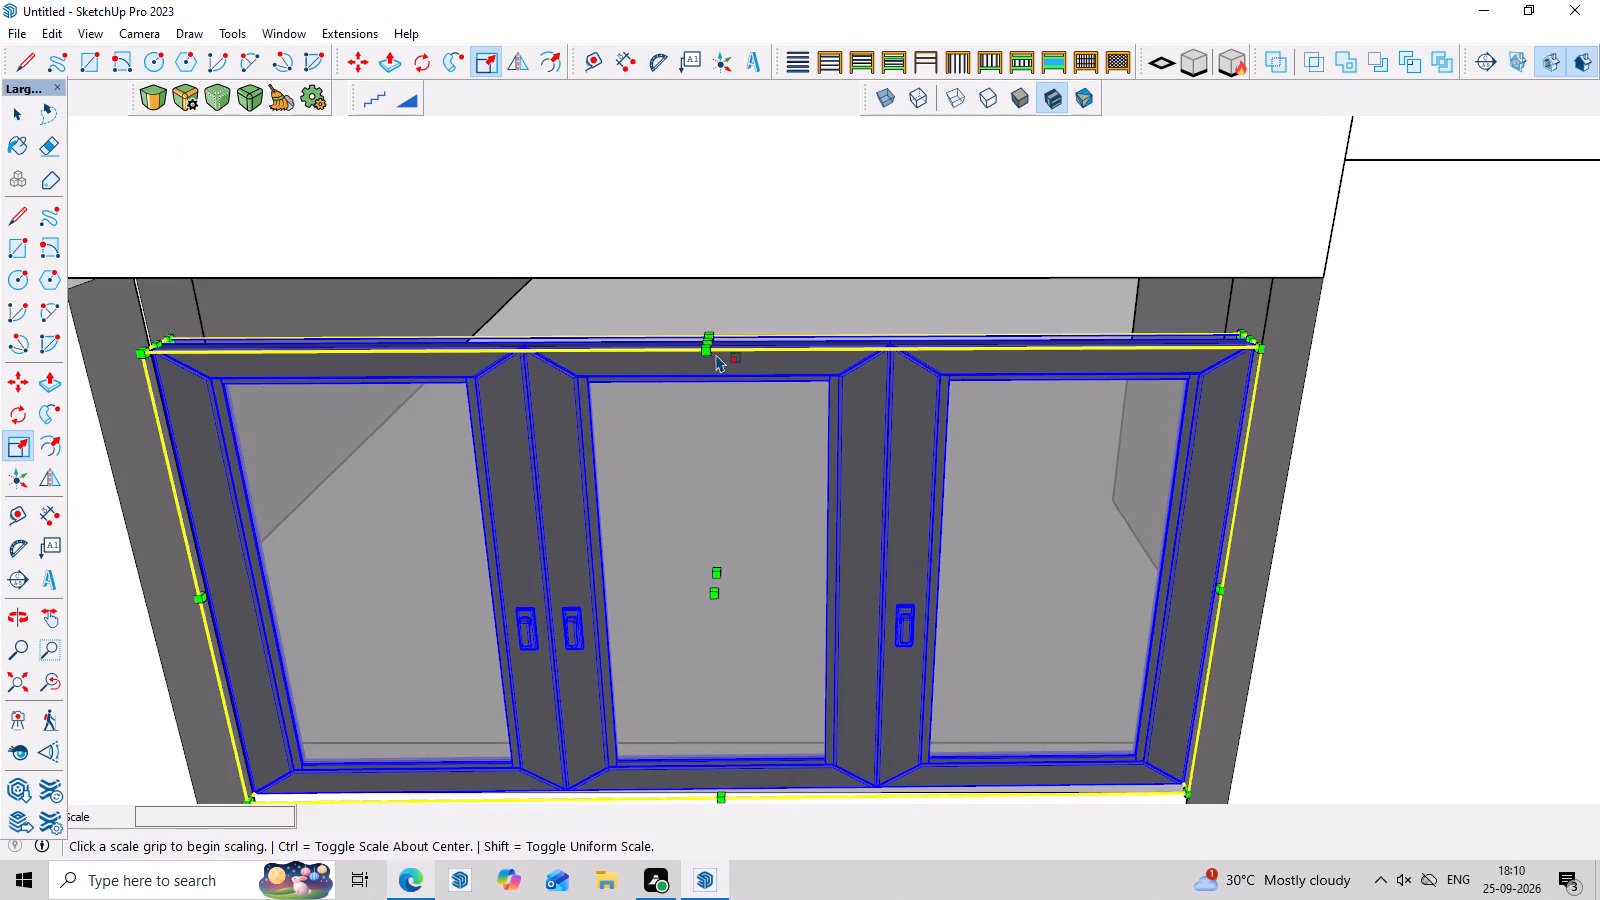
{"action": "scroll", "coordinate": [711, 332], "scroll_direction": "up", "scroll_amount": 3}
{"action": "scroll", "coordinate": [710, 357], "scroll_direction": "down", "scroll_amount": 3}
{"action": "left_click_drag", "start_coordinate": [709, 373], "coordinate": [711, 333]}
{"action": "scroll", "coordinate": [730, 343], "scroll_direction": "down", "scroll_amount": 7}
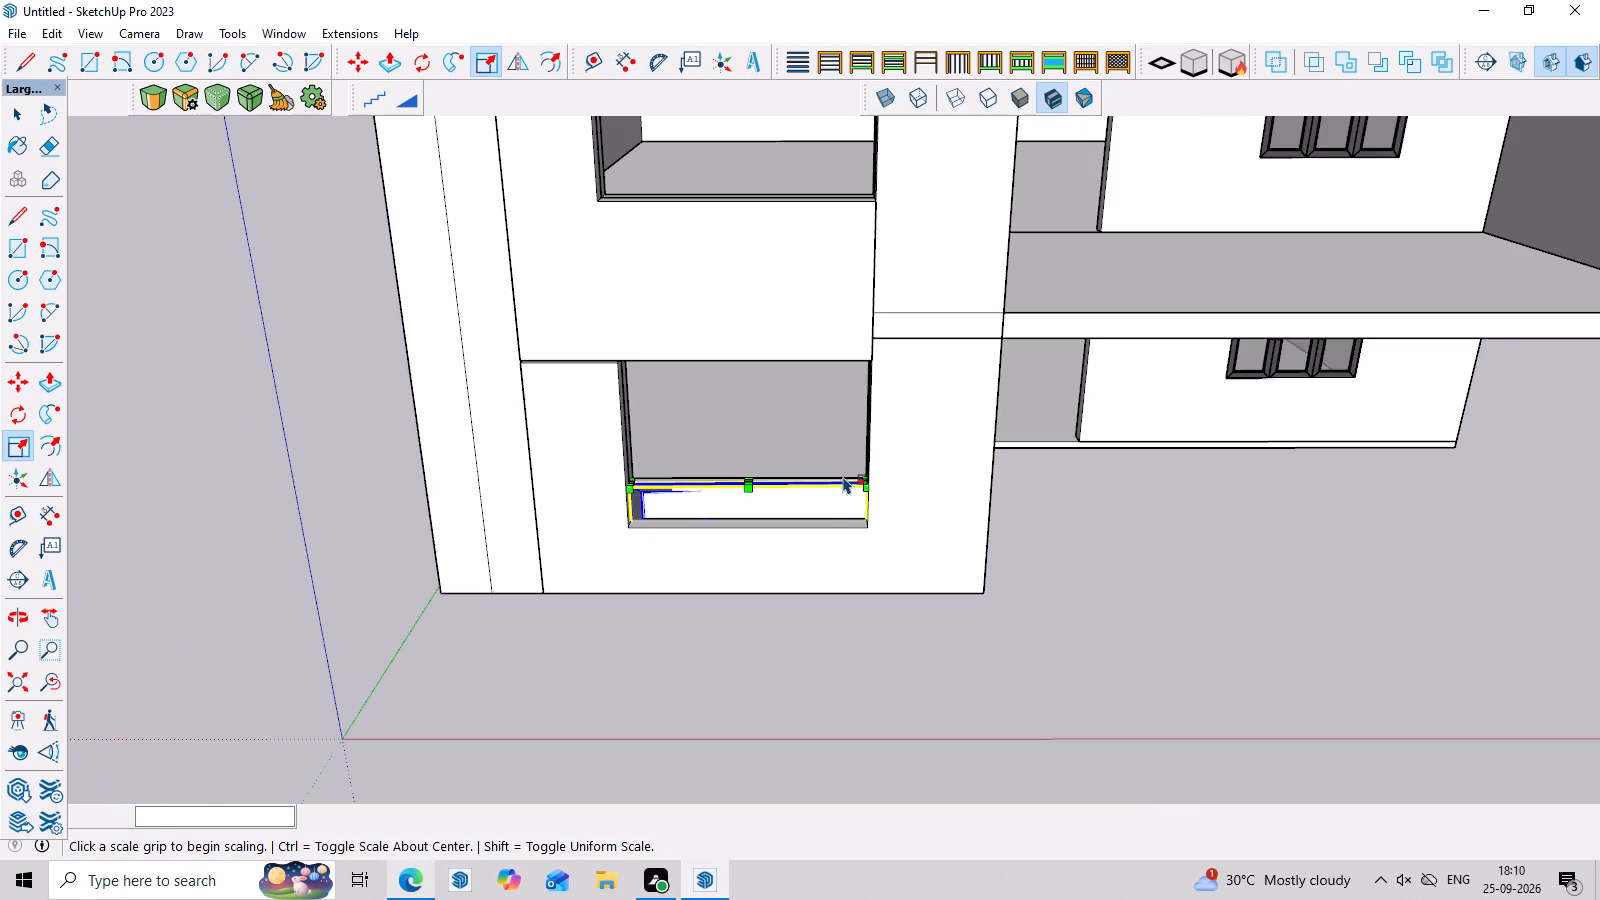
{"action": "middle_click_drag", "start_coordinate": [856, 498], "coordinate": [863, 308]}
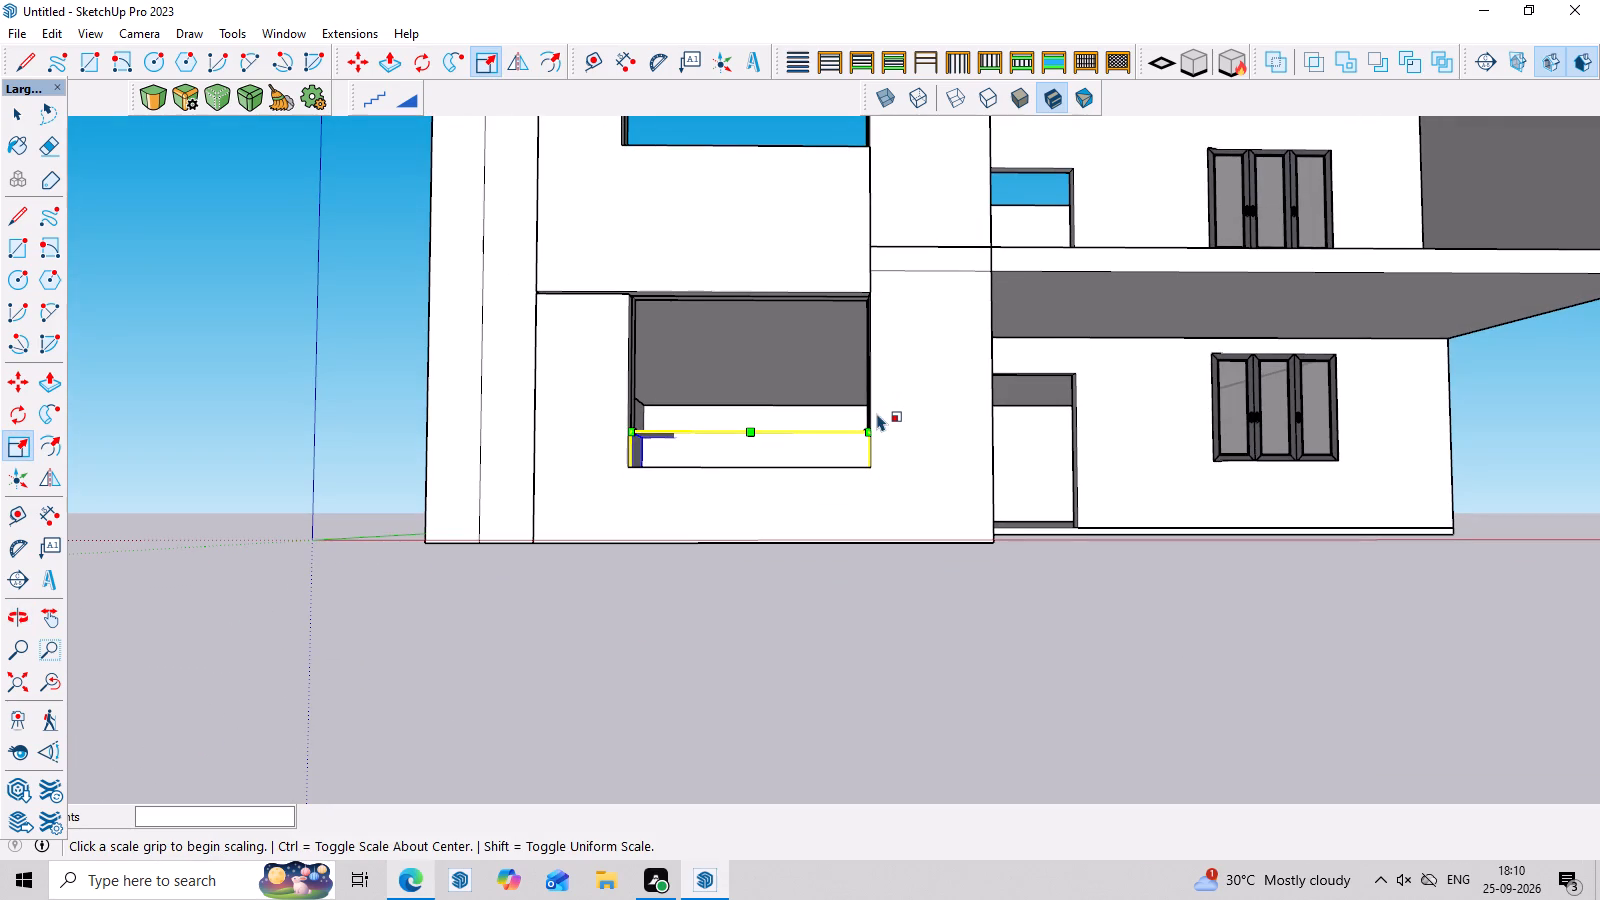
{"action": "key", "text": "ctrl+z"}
Move the front window out of the wide ground-floor opening into the free space in front of the house.
{"action": "key", "text": "m"}
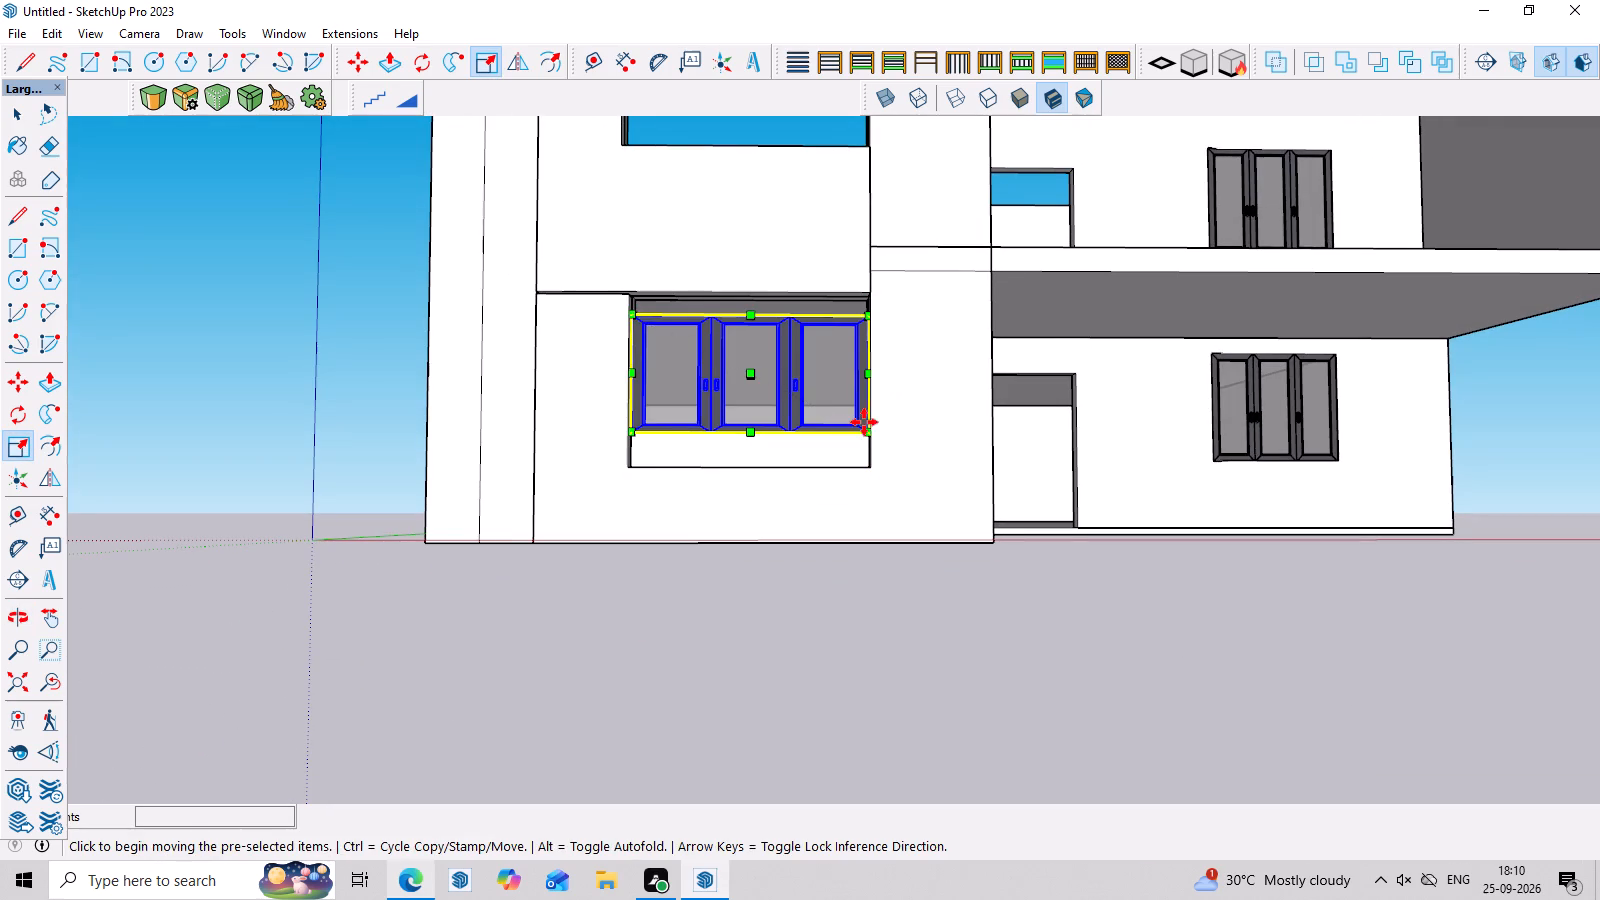
{"action": "left_click_drag", "start_coordinate": [864, 422], "coordinate": [886, 436]}
{"action": "left_click_drag", "start_coordinate": [1262, 613], "coordinate": [1276, 627]}
Draw a rectangle about 8' 8" by 5' across the emptied front opening, from its upper corner to the opposite sill corner.
{"action": "middle_click_drag", "start_coordinate": [918, 453], "coordinate": [913, 377]}
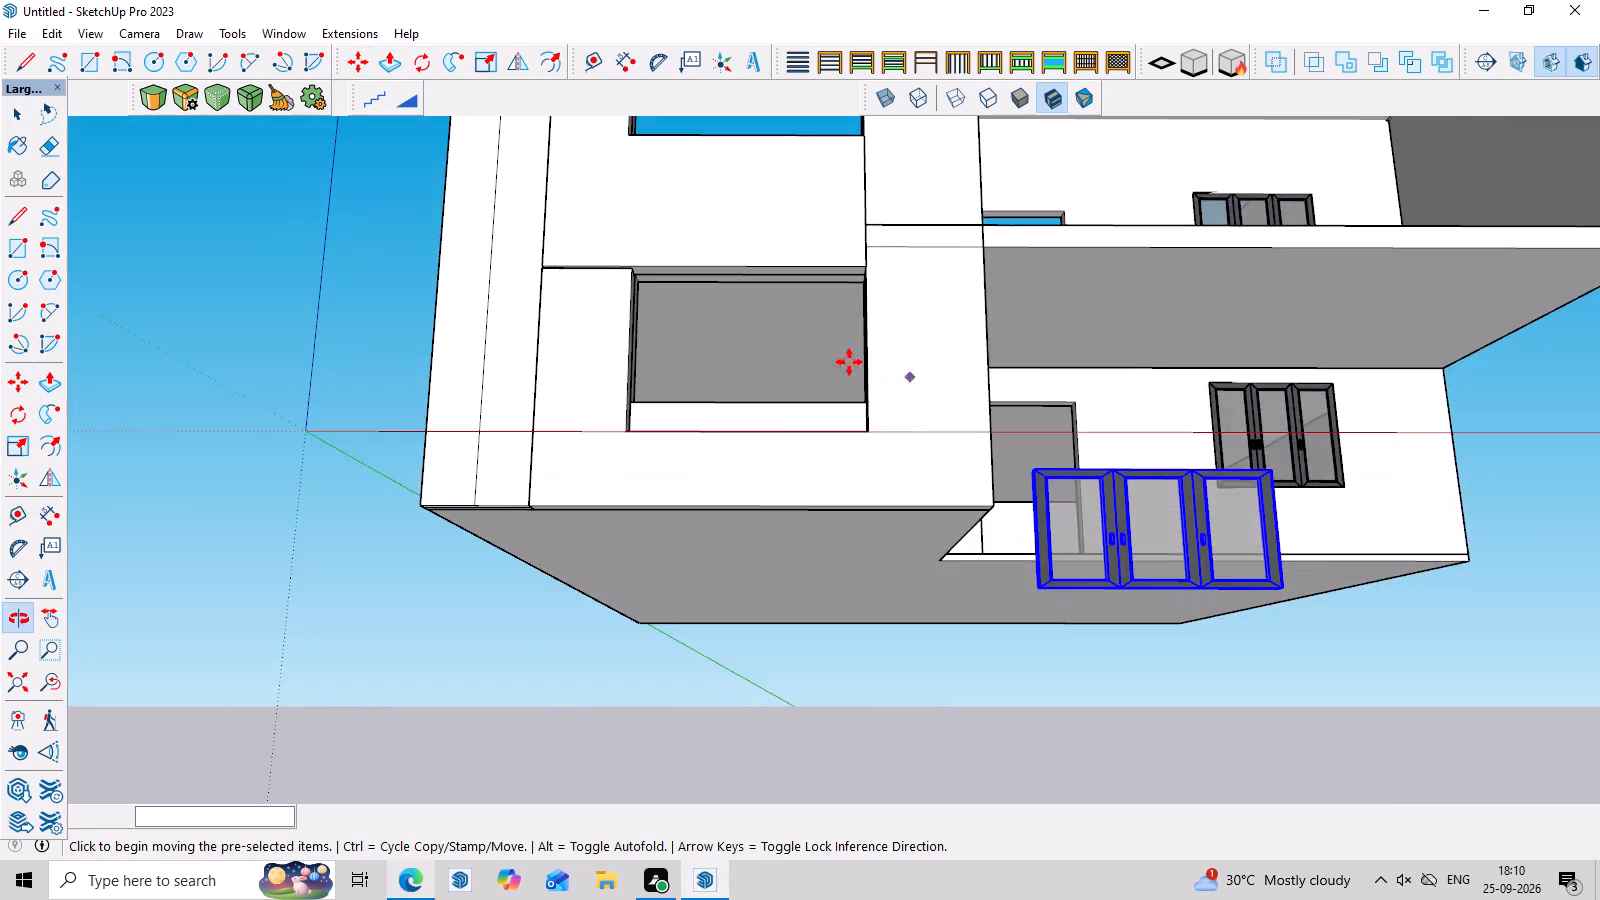
{"action": "scroll", "coordinate": [740, 306], "scroll_direction": "up", "scroll_amount": 5}
{"action": "middle_click_drag", "start_coordinate": [902, 481], "coordinate": [903, 522]}
{"action": "scroll", "coordinate": [613, 294], "scroll_direction": "up", "scroll_amount": 3}
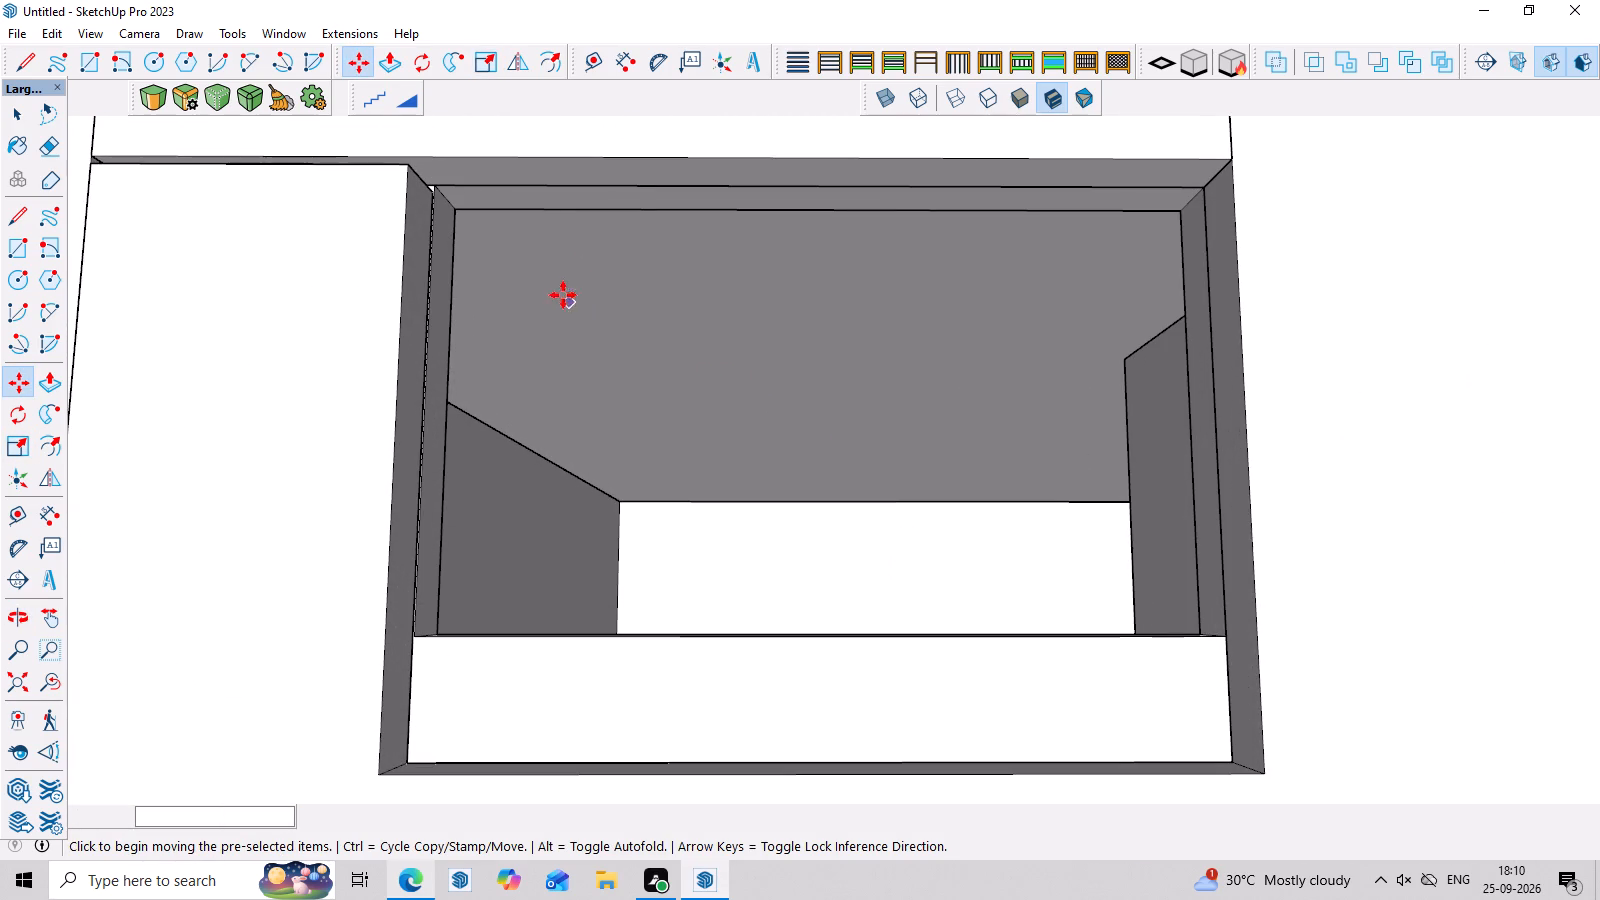
{"action": "key", "text": "r"}
{"action": "left_click", "coordinate": [435, 182]}
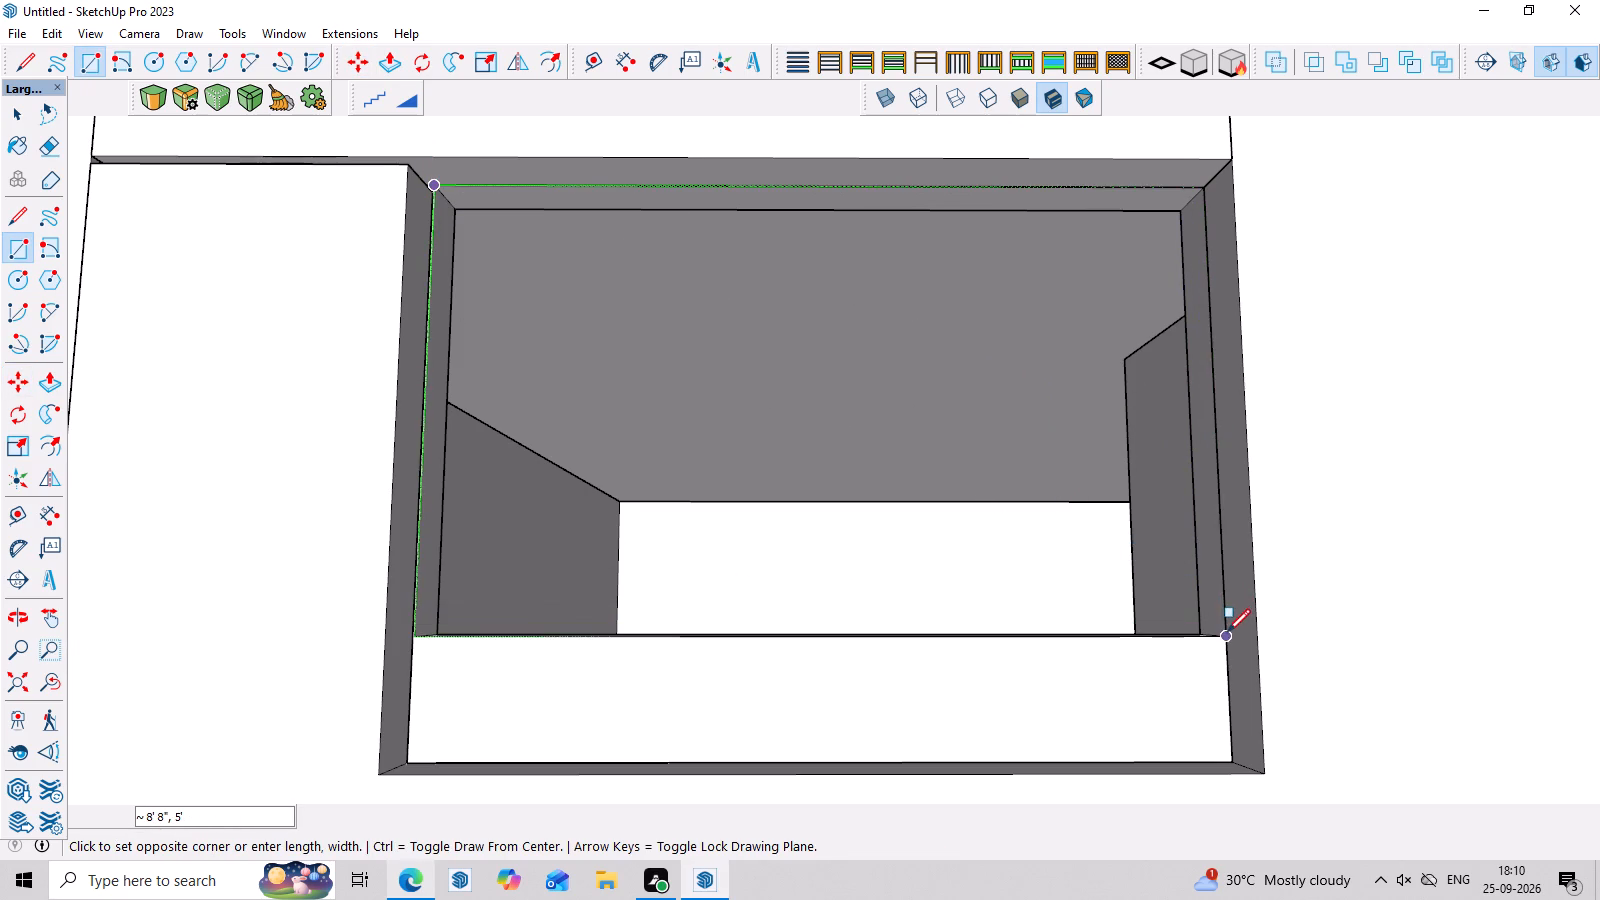
{"action": "left_click", "coordinate": [1227, 632]}
Move the new rectangular face out of the opening to the free space in front of the house, near the window.
{"action": "key", "text": "space"}
{"action": "left_click", "coordinate": [1019, 415]}
{"action": "key", "text": "m"}
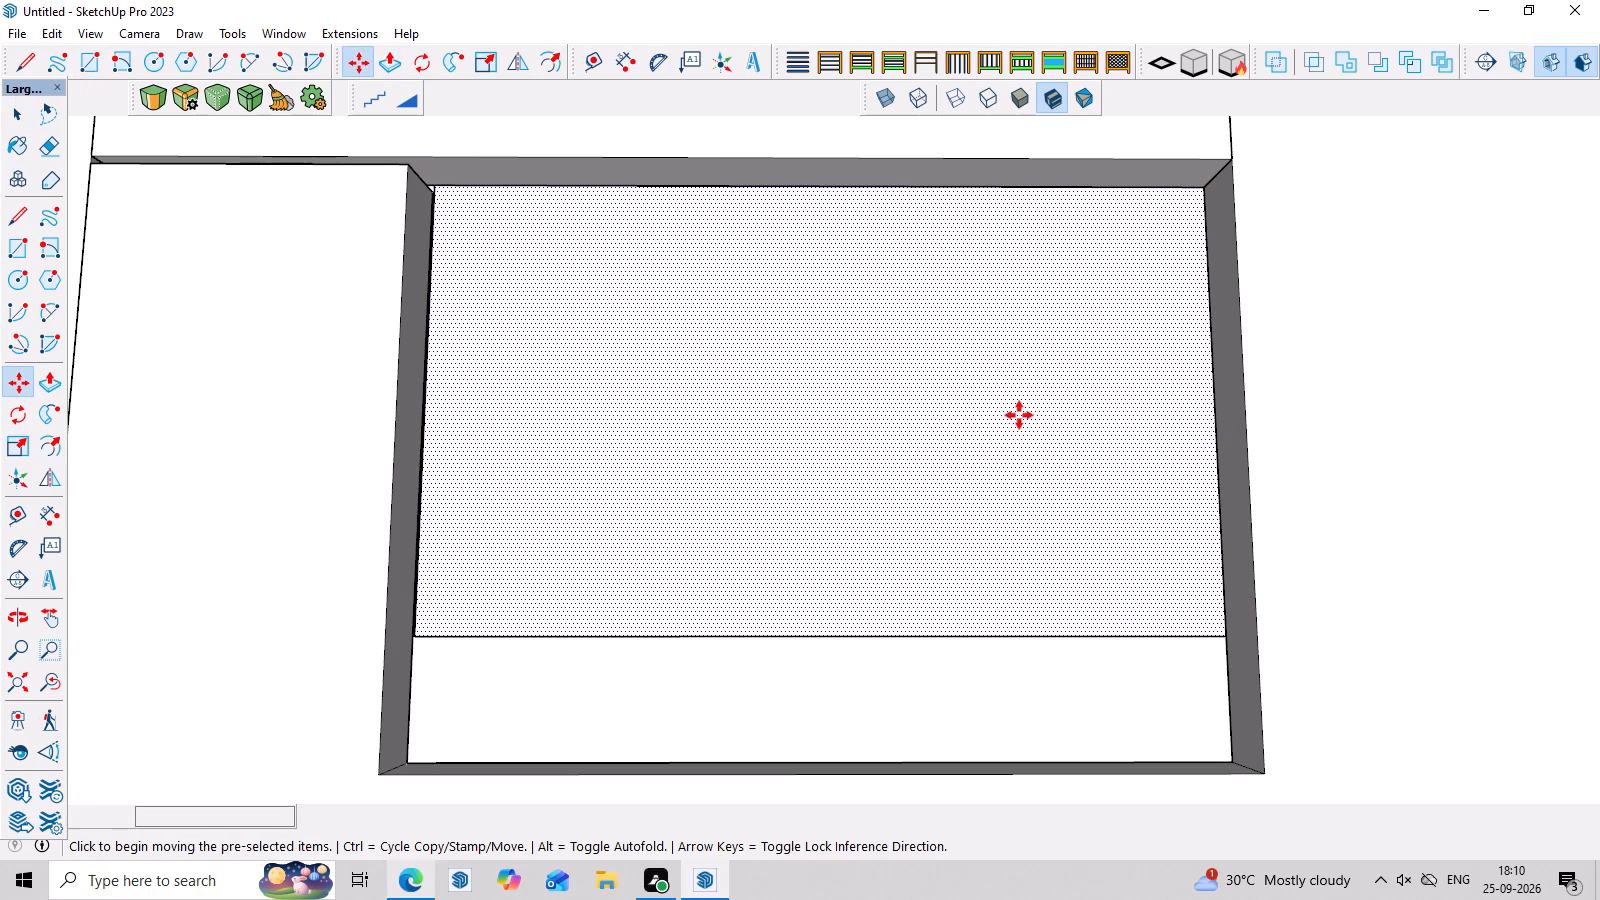
{"action": "left_click", "coordinate": [1223, 635]}
{"action": "scroll", "coordinate": [1599, 824], "scroll_direction": "down", "scroll_amount": 4}
{"action": "scroll", "coordinate": [1107, 692], "scroll_direction": "down", "scroll_amount": 4}
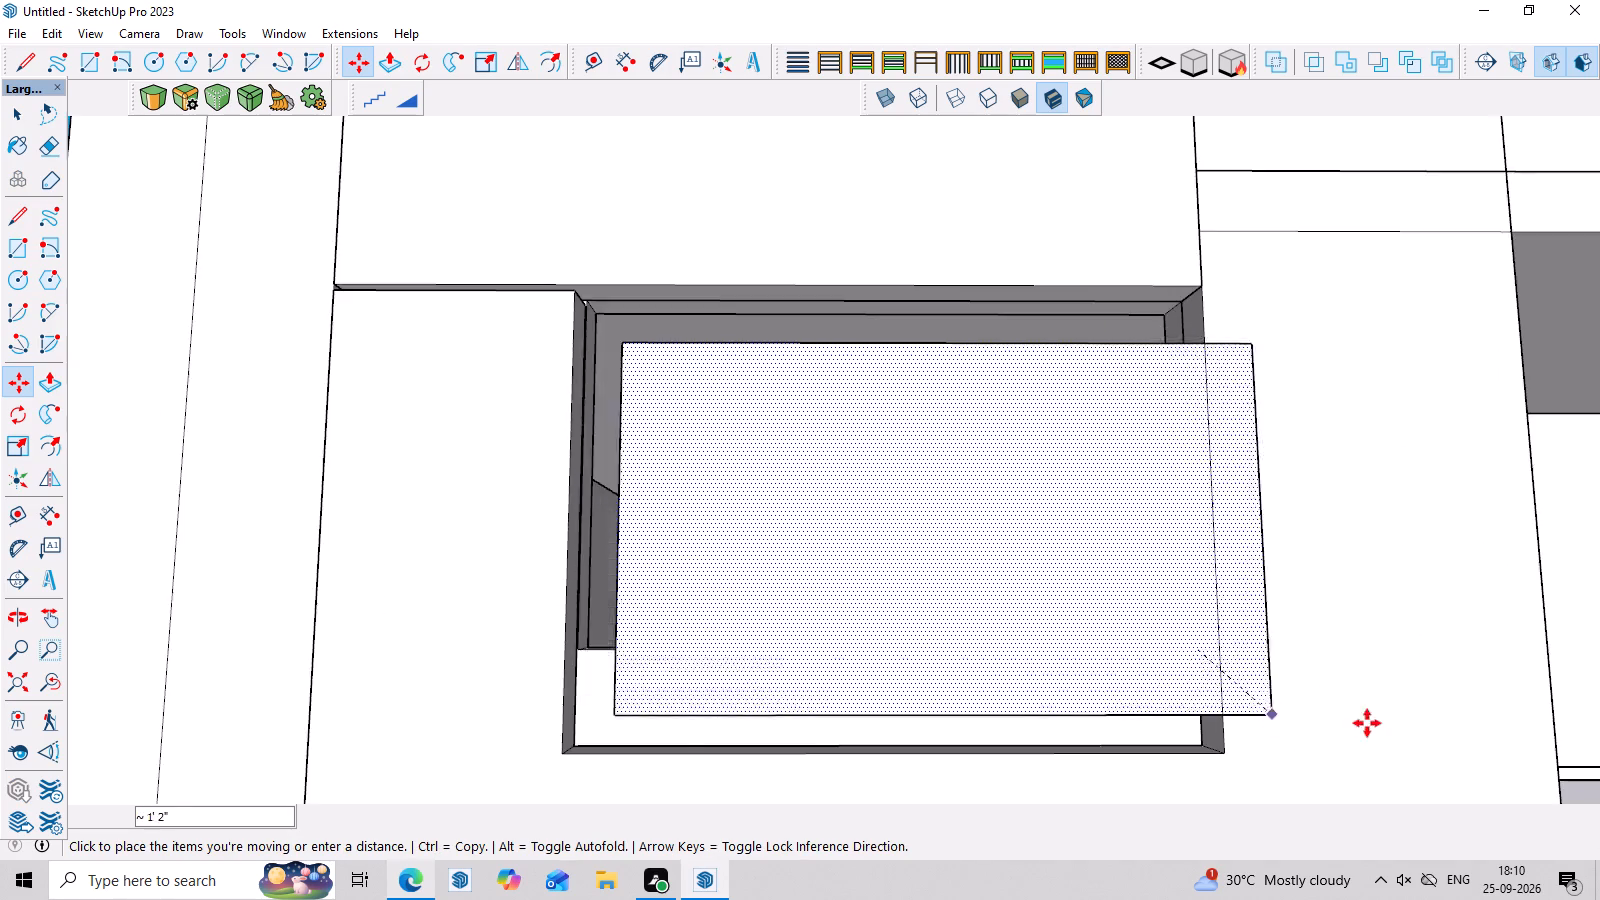
{"action": "scroll", "coordinate": [1373, 725], "scroll_direction": "down", "scroll_amount": 8}
{"action": "scroll", "coordinate": [940, 309], "scroll_direction": "down", "scroll_amount": 5}
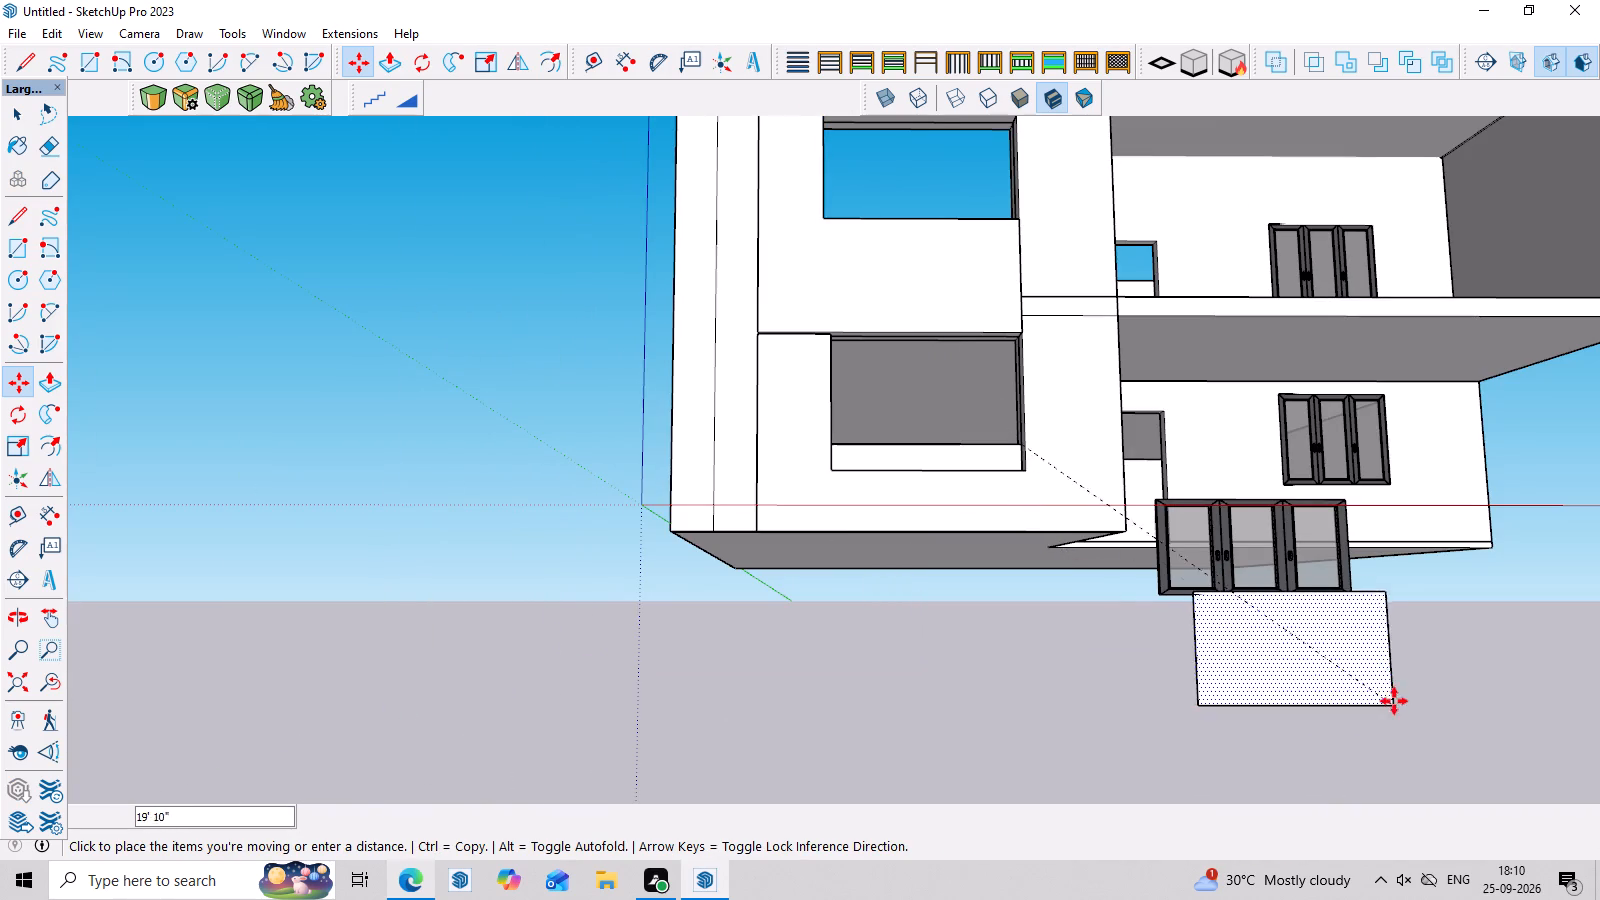
{"action": "left_click", "coordinate": [1091, 680]}
{"action": "middle_click_drag", "start_coordinate": [1327, 637], "coordinate": [1320, 774]}
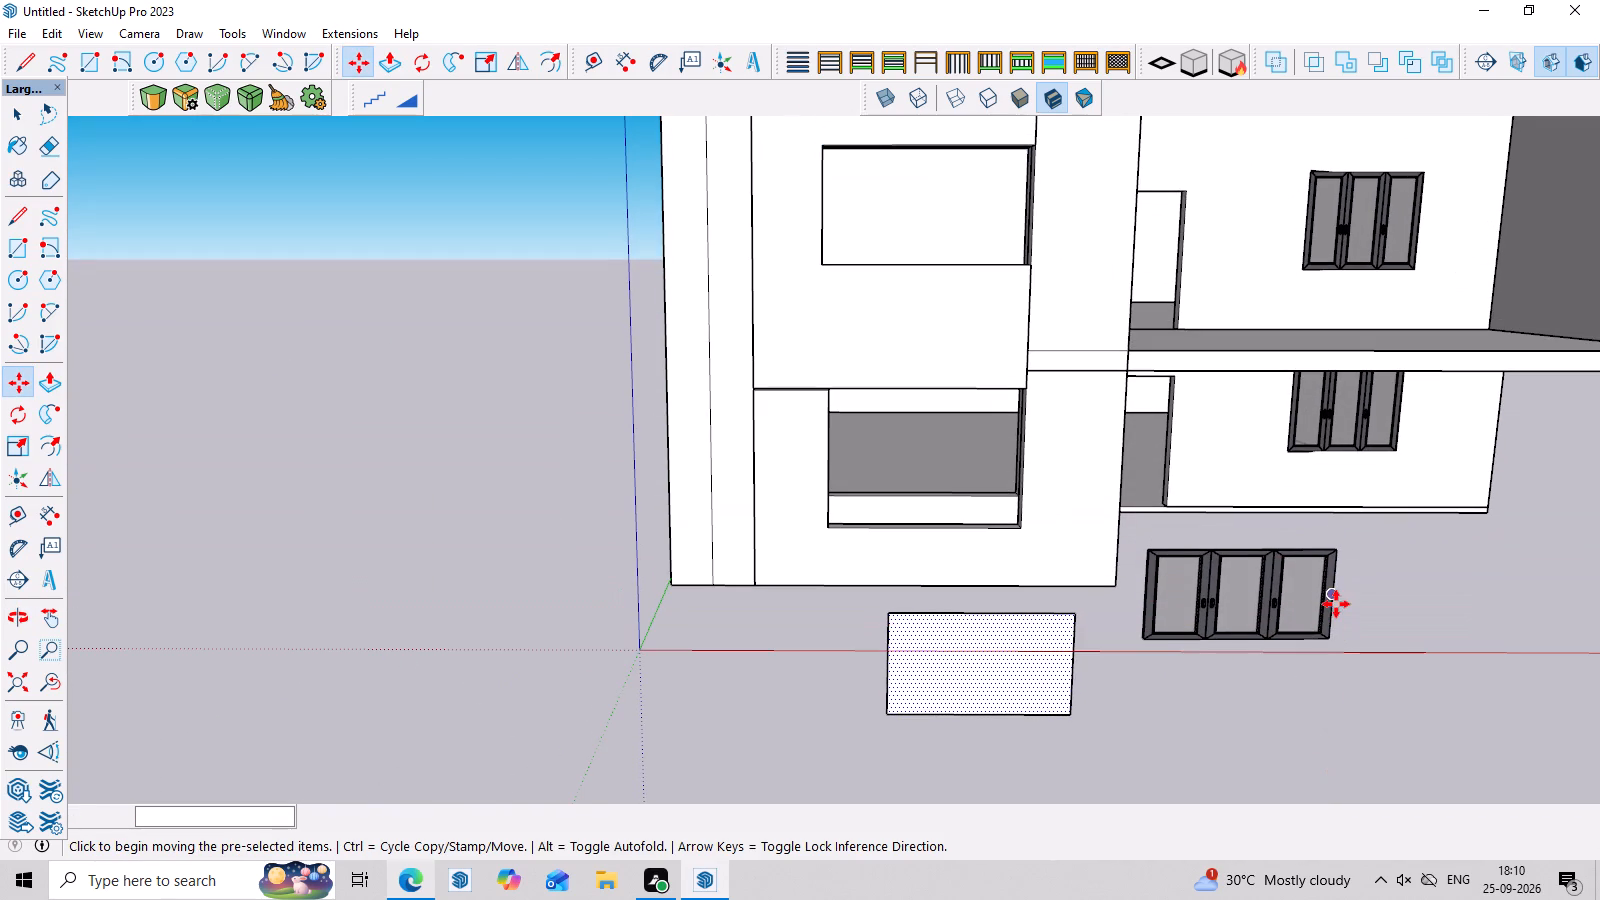
Move the three-panel window in front of the house by its lower corner to the lower corner of the rectangular face.
{"action": "key", "text": "space"}
{"action": "left_click", "coordinate": [1336, 594]}
{"action": "key", "text": "m"}
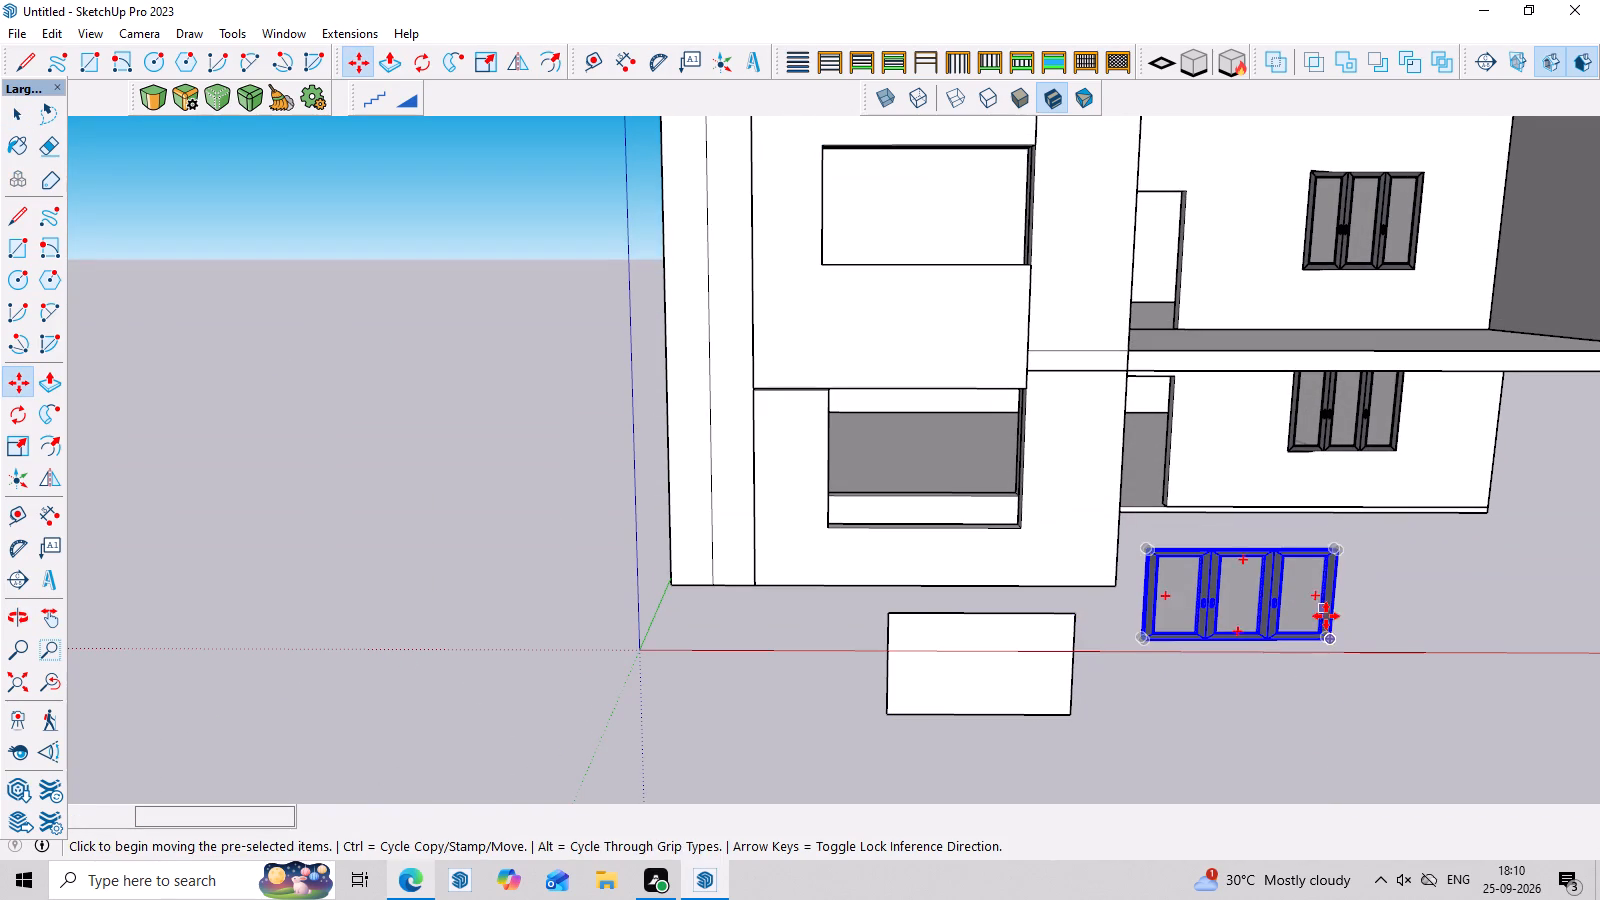
{"action": "left_click", "coordinate": [1331, 635]}
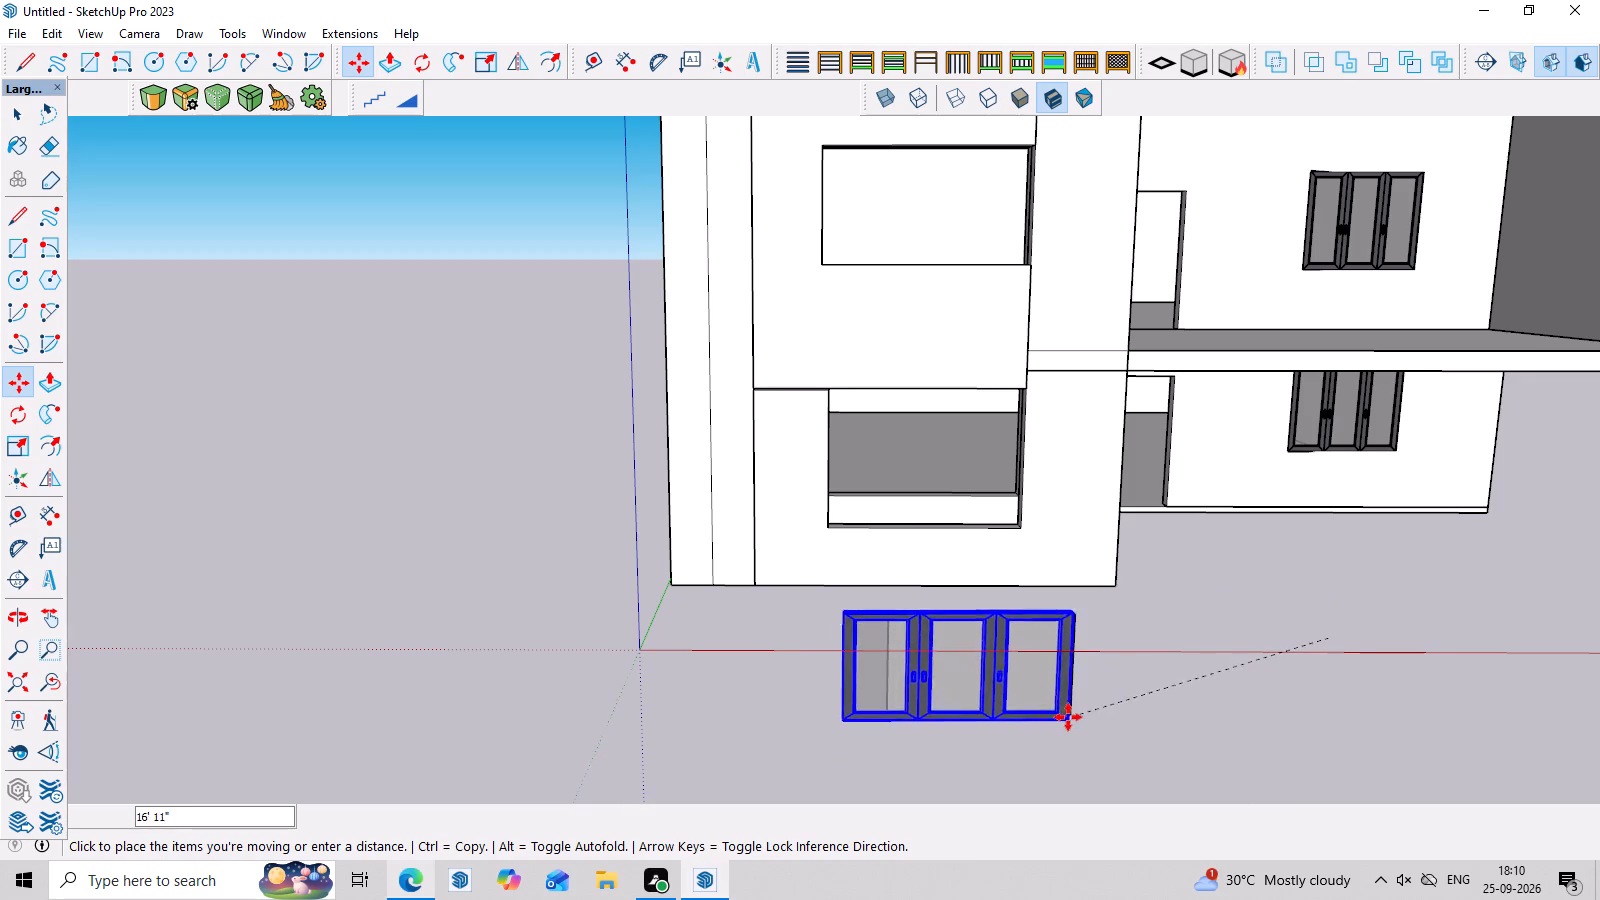
{"action": "left_click", "coordinate": [1070, 715]}
{"action": "middle_click_drag", "start_coordinate": [1137, 709], "coordinate": [861, 725]}
{"action": "scroll", "coordinate": [883, 732], "scroll_direction": "up", "scroll_amount": 3}
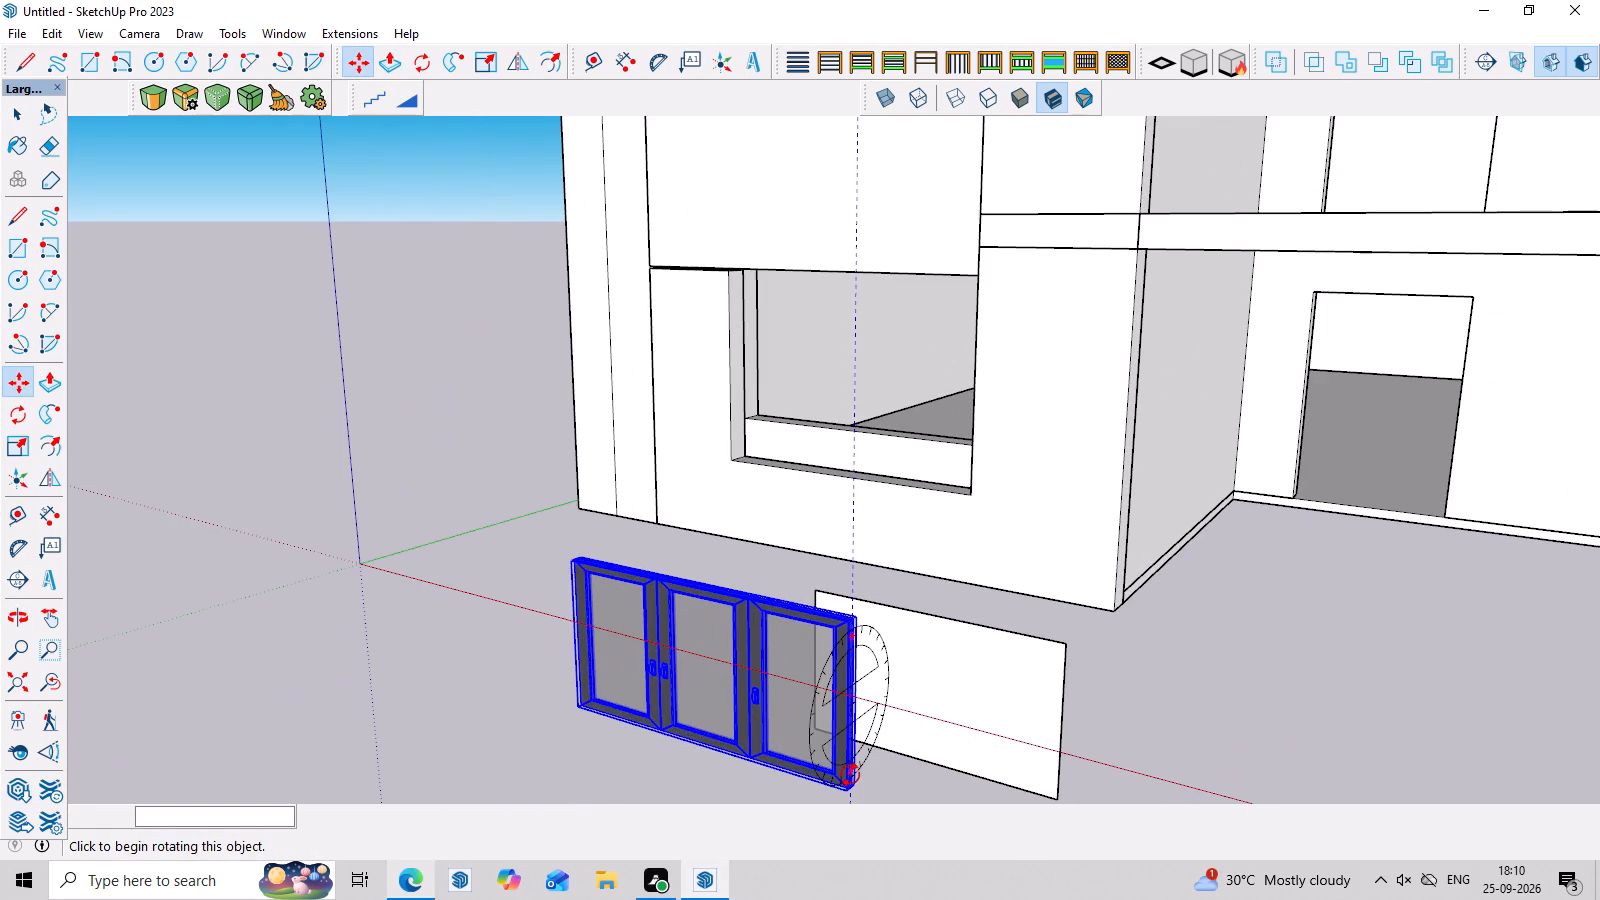
{"action": "left_click", "coordinate": [850, 775]}
{"action": "key", "text": "space"}
Reposition the window by its lower corner so it overlaps the rectangular face at the matching bottom corner.
{"action": "middle_click_drag", "start_coordinate": [837, 726], "coordinate": [797, 598]}
{"action": "scroll", "coordinate": [794, 593], "scroll_direction": "up", "scroll_amount": 1}
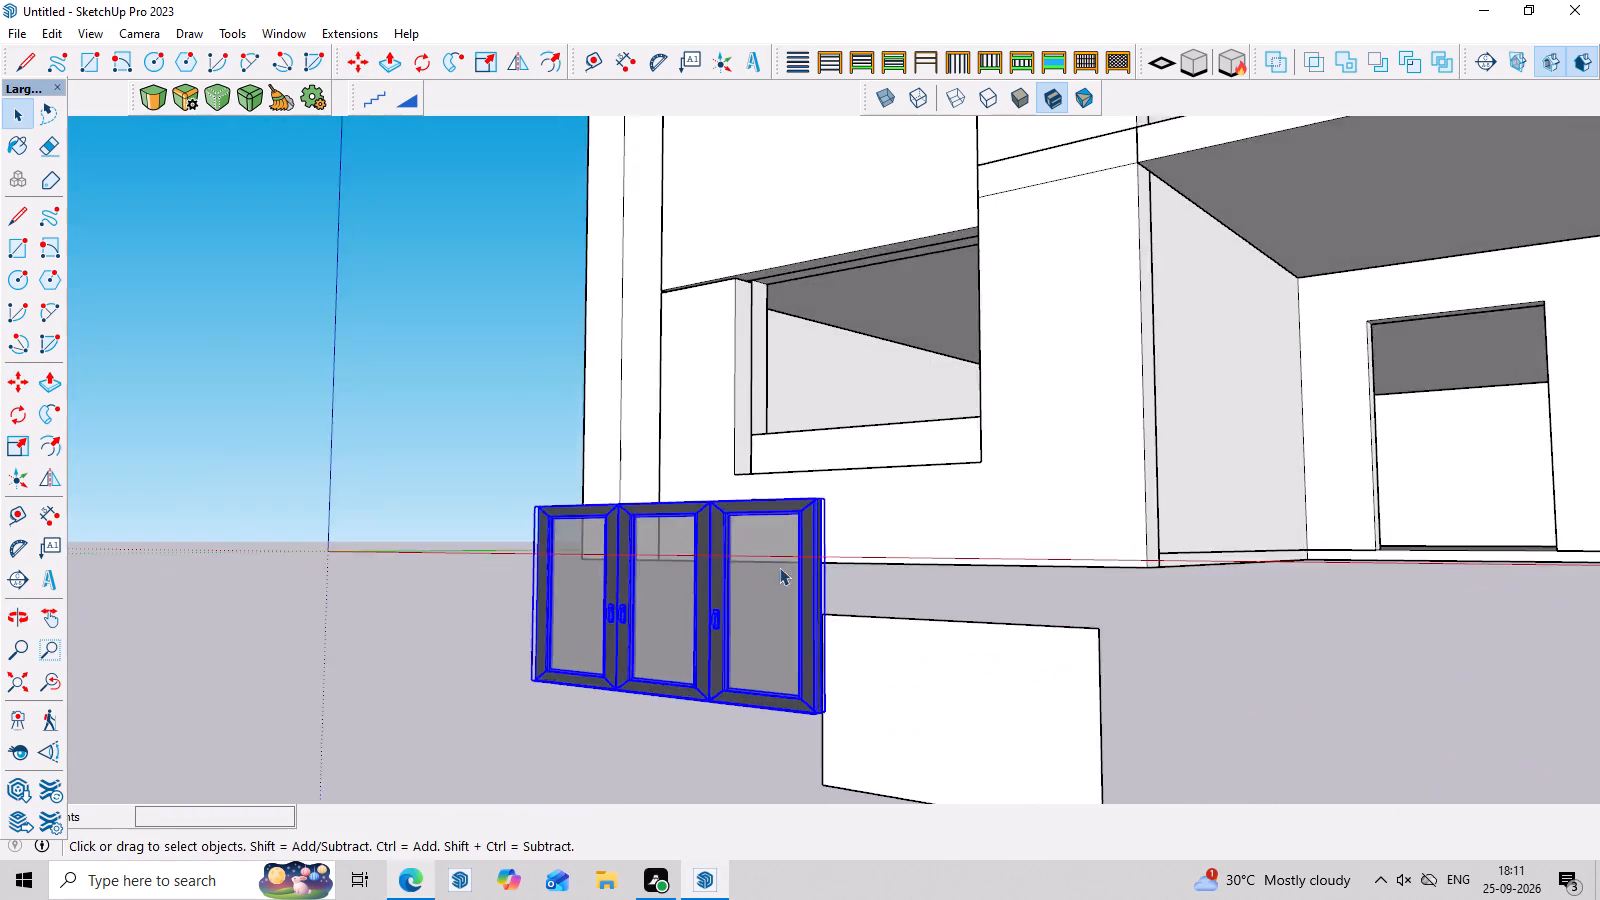
{"action": "scroll", "coordinate": [773, 554], "scroll_direction": "down", "scroll_amount": 8}
{"action": "middle_click_drag", "start_coordinate": [838, 600], "coordinate": [787, 624]}
{"action": "scroll", "coordinate": [765, 634], "scroll_direction": "up", "scroll_amount": 2}
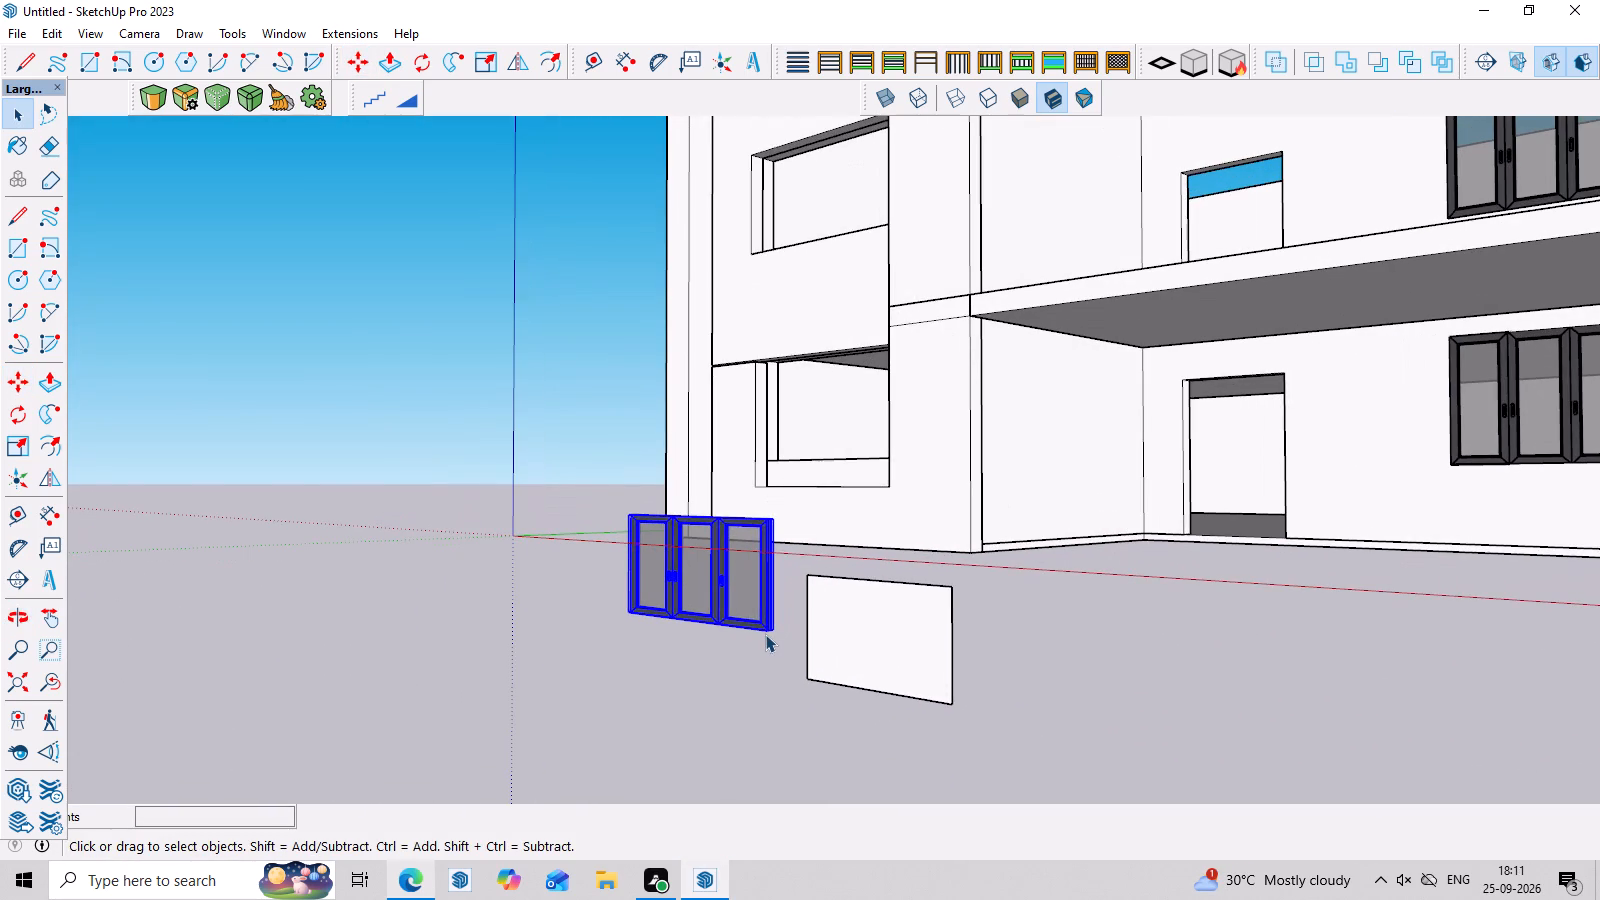
{"action": "key", "text": "m"}
{"action": "scroll", "coordinate": [774, 640], "scroll_direction": "up", "scroll_amount": 7}
{"action": "left_click", "coordinate": [768, 630]}
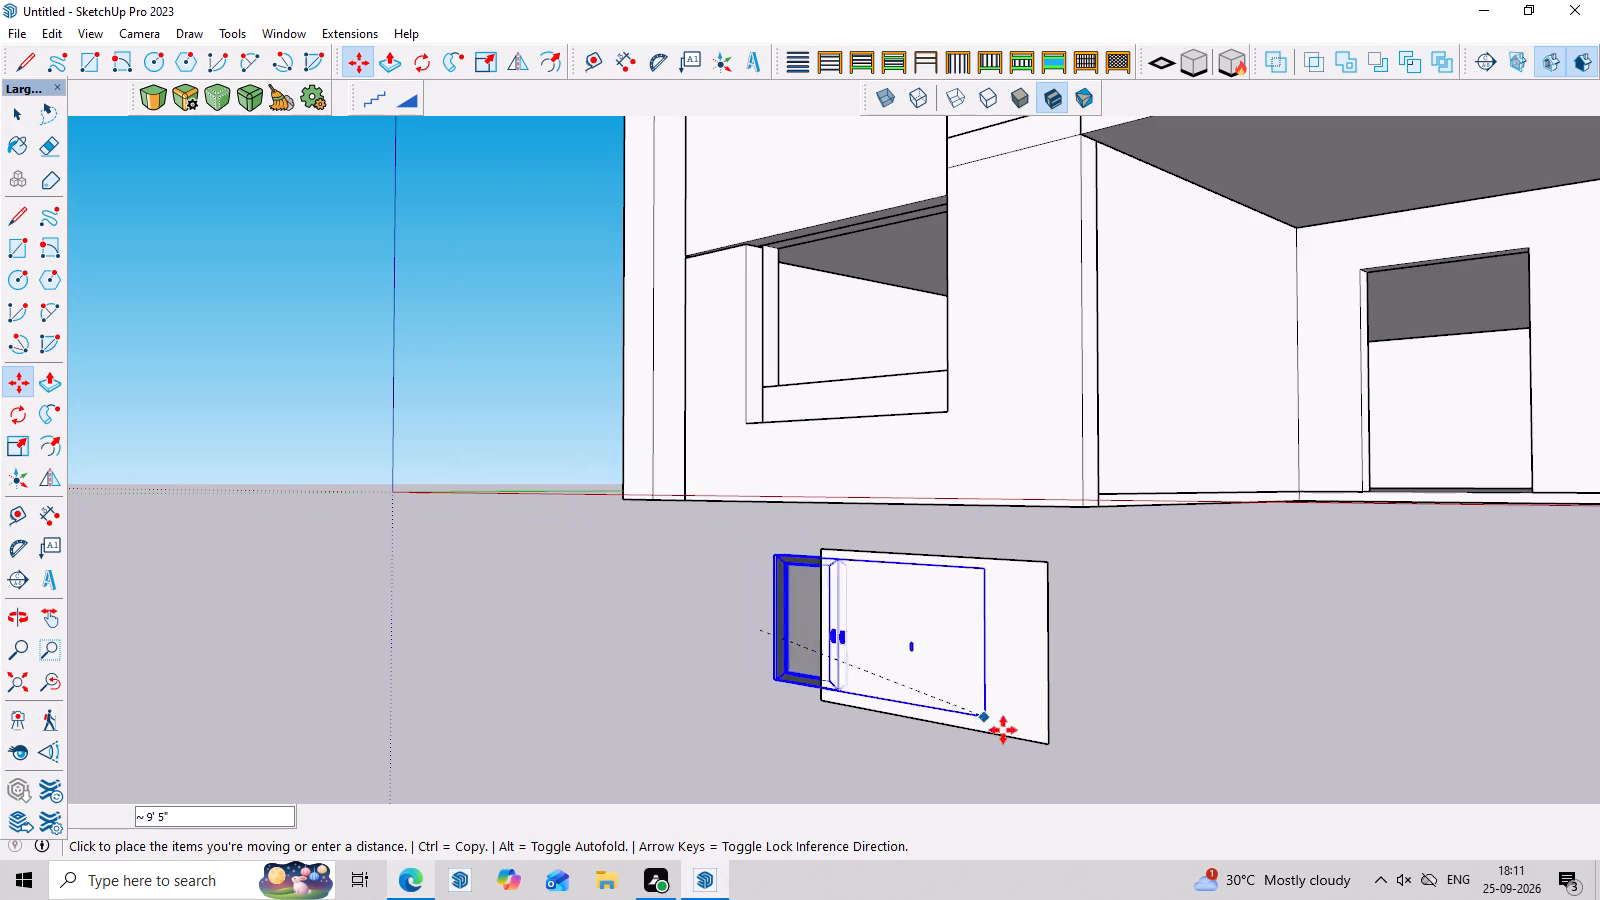
{"action": "left_click", "coordinate": [1033, 747]}
{"action": "middle_click_drag", "start_coordinate": [1106, 745], "coordinate": [956, 740]}
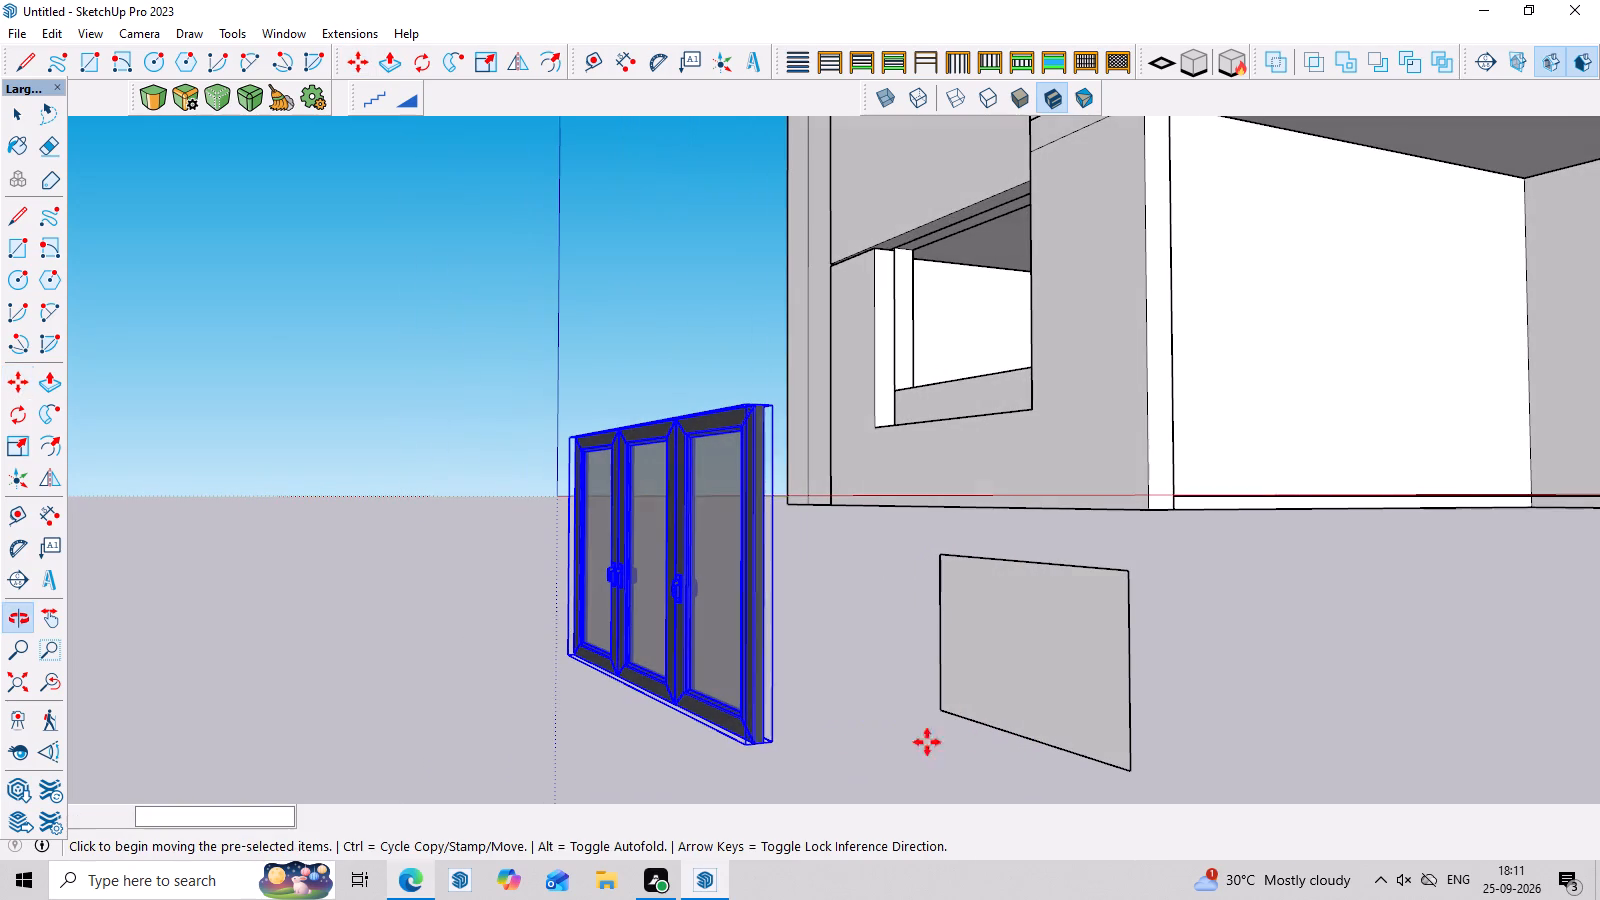
{"action": "left_click_drag", "start_coordinate": [763, 746], "coordinate": [774, 745]}
{"action": "left_click_drag", "start_coordinate": [1139, 765], "coordinate": [1127, 769]}
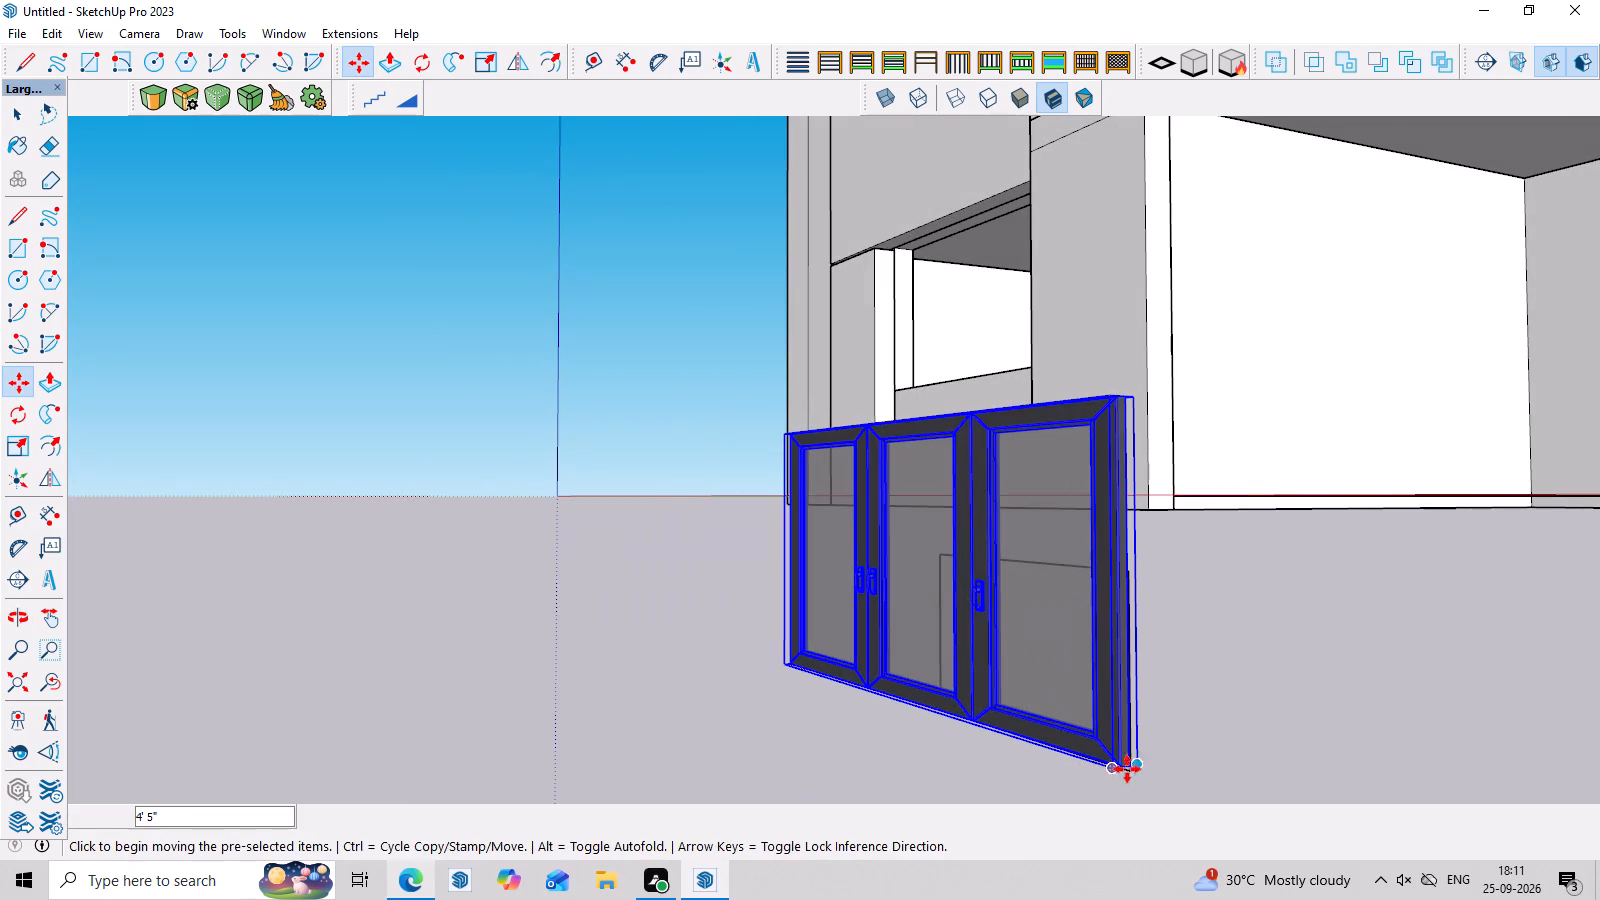
{"action": "left_click_drag", "start_coordinate": [1127, 769], "coordinate": [1115, 772]}
{"action": "left_click", "coordinate": [1115, 772]}
{"action": "left_click", "coordinate": [1122, 767]}
Adjust the window's depth from its side so its bottom frame corner meets the rectangular face's bottom corner.
{"action": "middle_click_drag", "start_coordinate": [1190, 748], "coordinate": [1093, 727]}
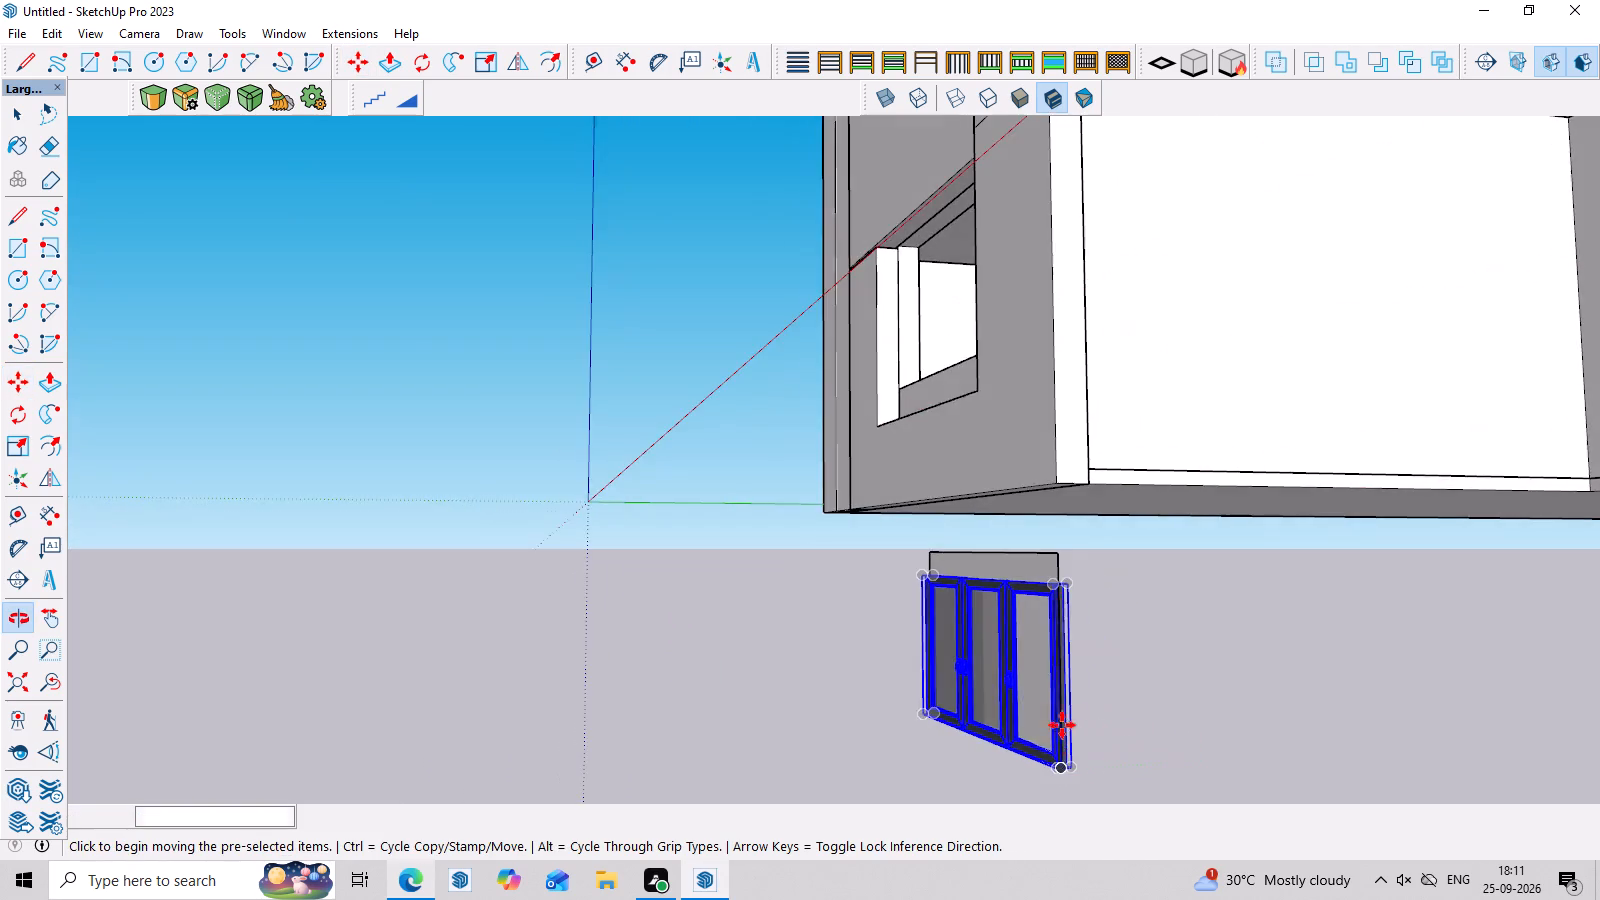
{"action": "scroll", "coordinate": [1030, 736], "scroll_direction": "up", "scroll_amount": 7}
{"action": "middle_click_drag", "start_coordinate": [1093, 756], "coordinate": [1012, 740]}
{"action": "scroll", "coordinate": [1012, 740], "scroll_direction": "up", "scroll_amount": 1}
{"action": "scroll", "coordinate": [784, 675], "scroll_direction": "down", "scroll_amount": 2}
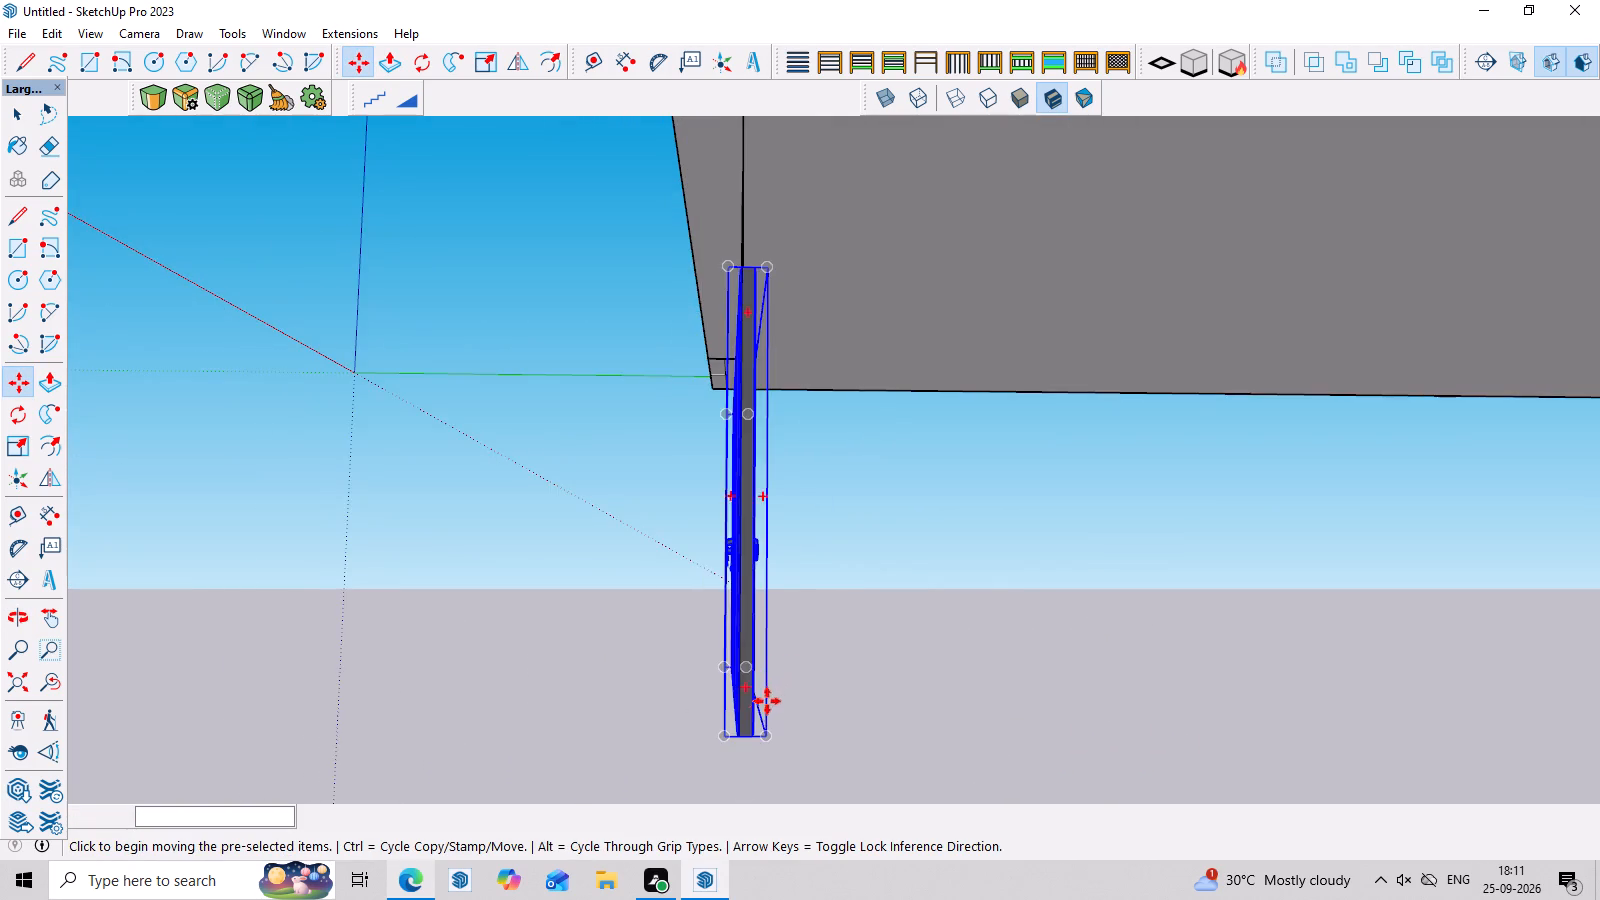
{"action": "scroll", "coordinate": [758, 713], "scroll_direction": "up", "scroll_amount": 3}
{"action": "middle_click_drag", "start_coordinate": [875, 751], "coordinate": [801, 751]}
{"action": "scroll", "coordinate": [439, 723], "scroll_direction": "up", "scroll_amount": 2}
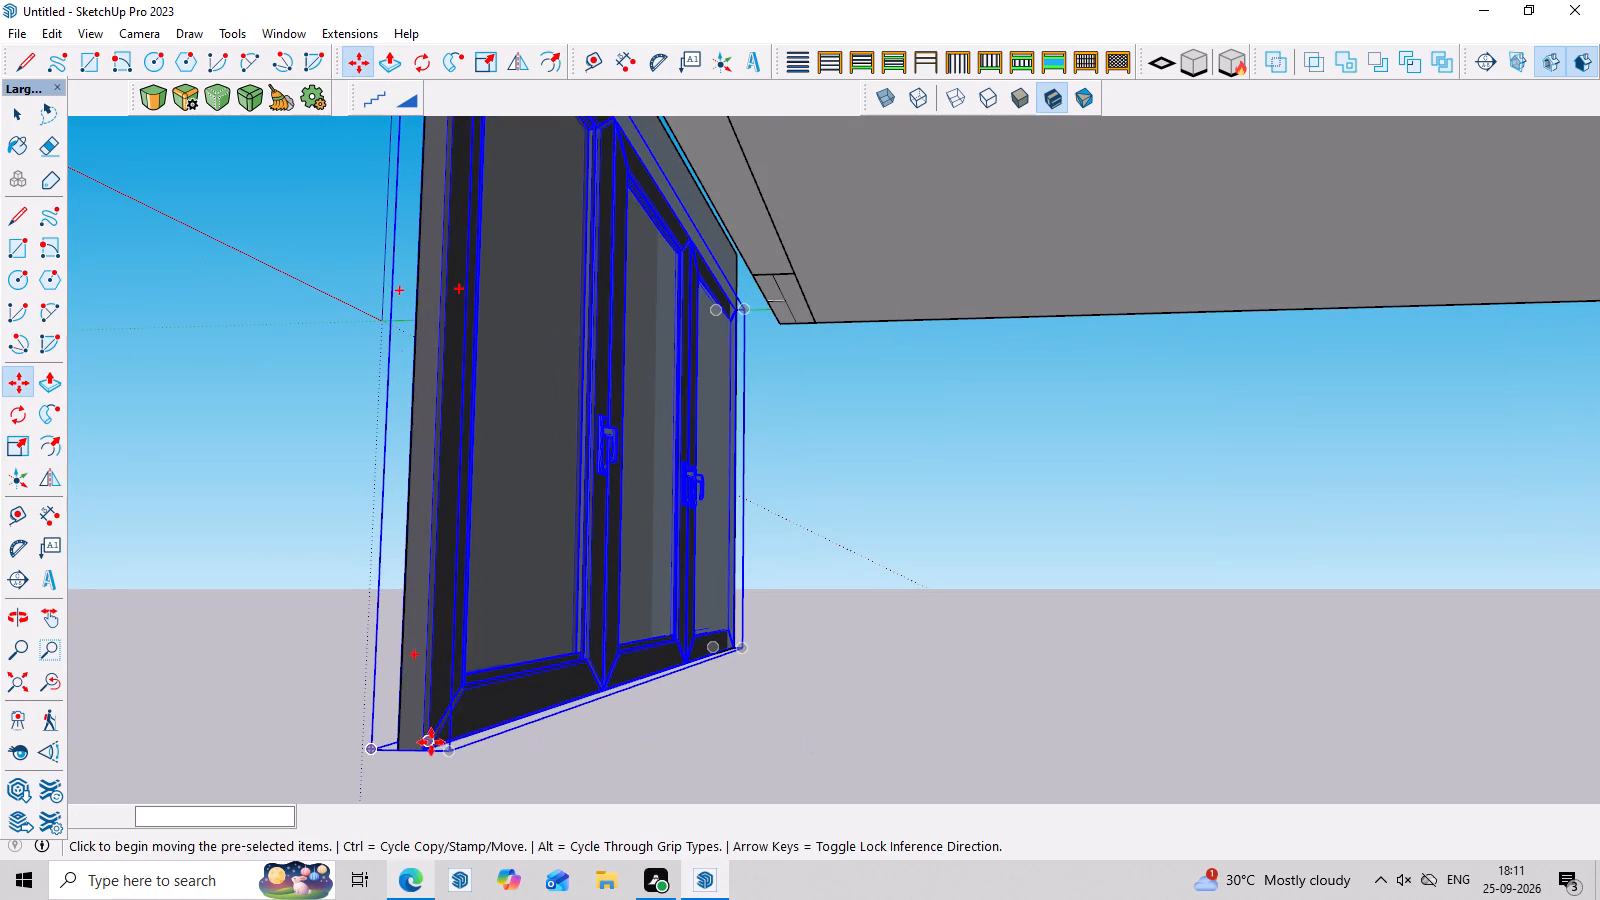
{"action": "left_click", "coordinate": [411, 737]}
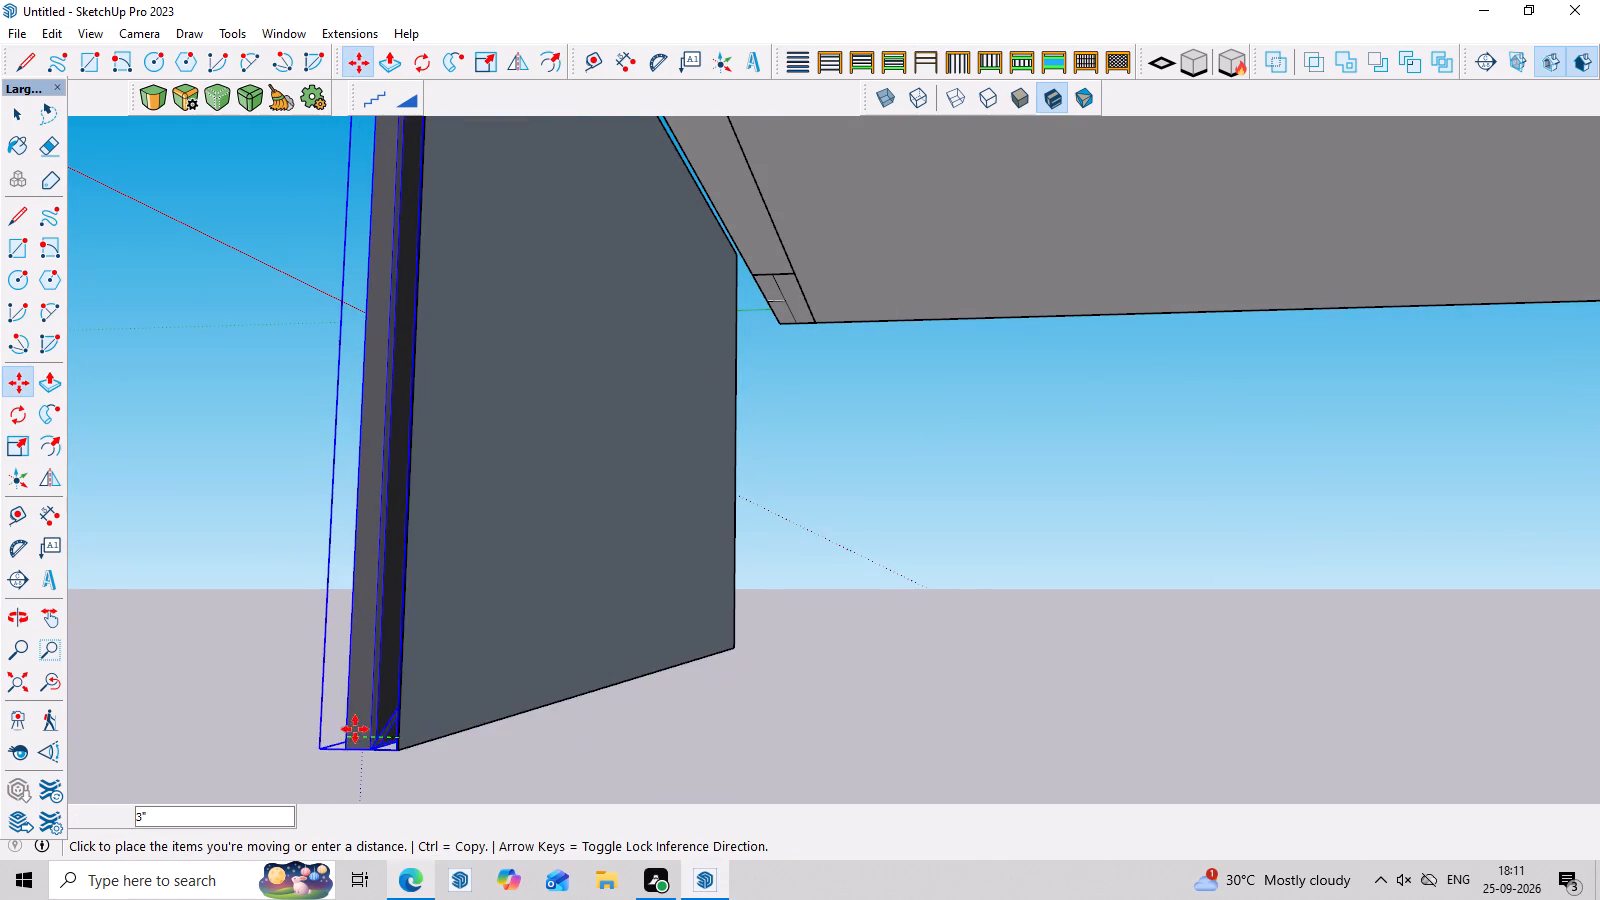
{"action": "left_click", "coordinate": [363, 736]}
{"action": "left_click", "coordinate": [390, 761]}
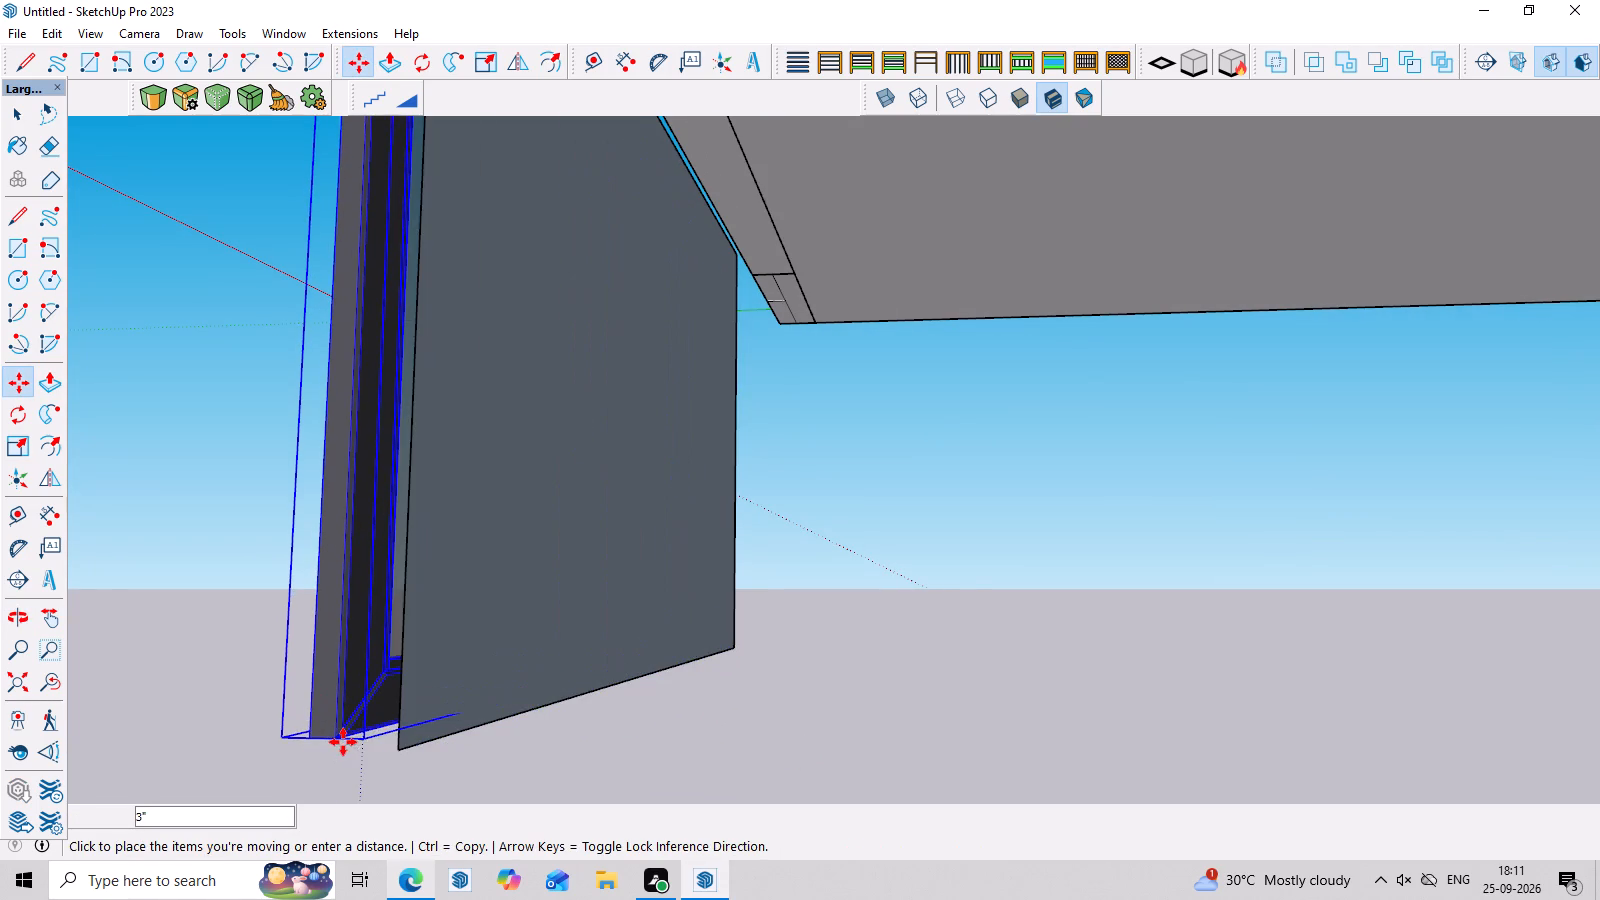
{"action": "left_click", "coordinate": [343, 742]}
{"action": "scroll", "coordinate": [379, 744], "scroll_direction": "up", "scroll_amount": 3}
{"action": "scroll", "coordinate": [366, 728], "scroll_direction": "down", "scroll_amount": 3}
{"action": "left_click", "coordinate": [356, 729]}
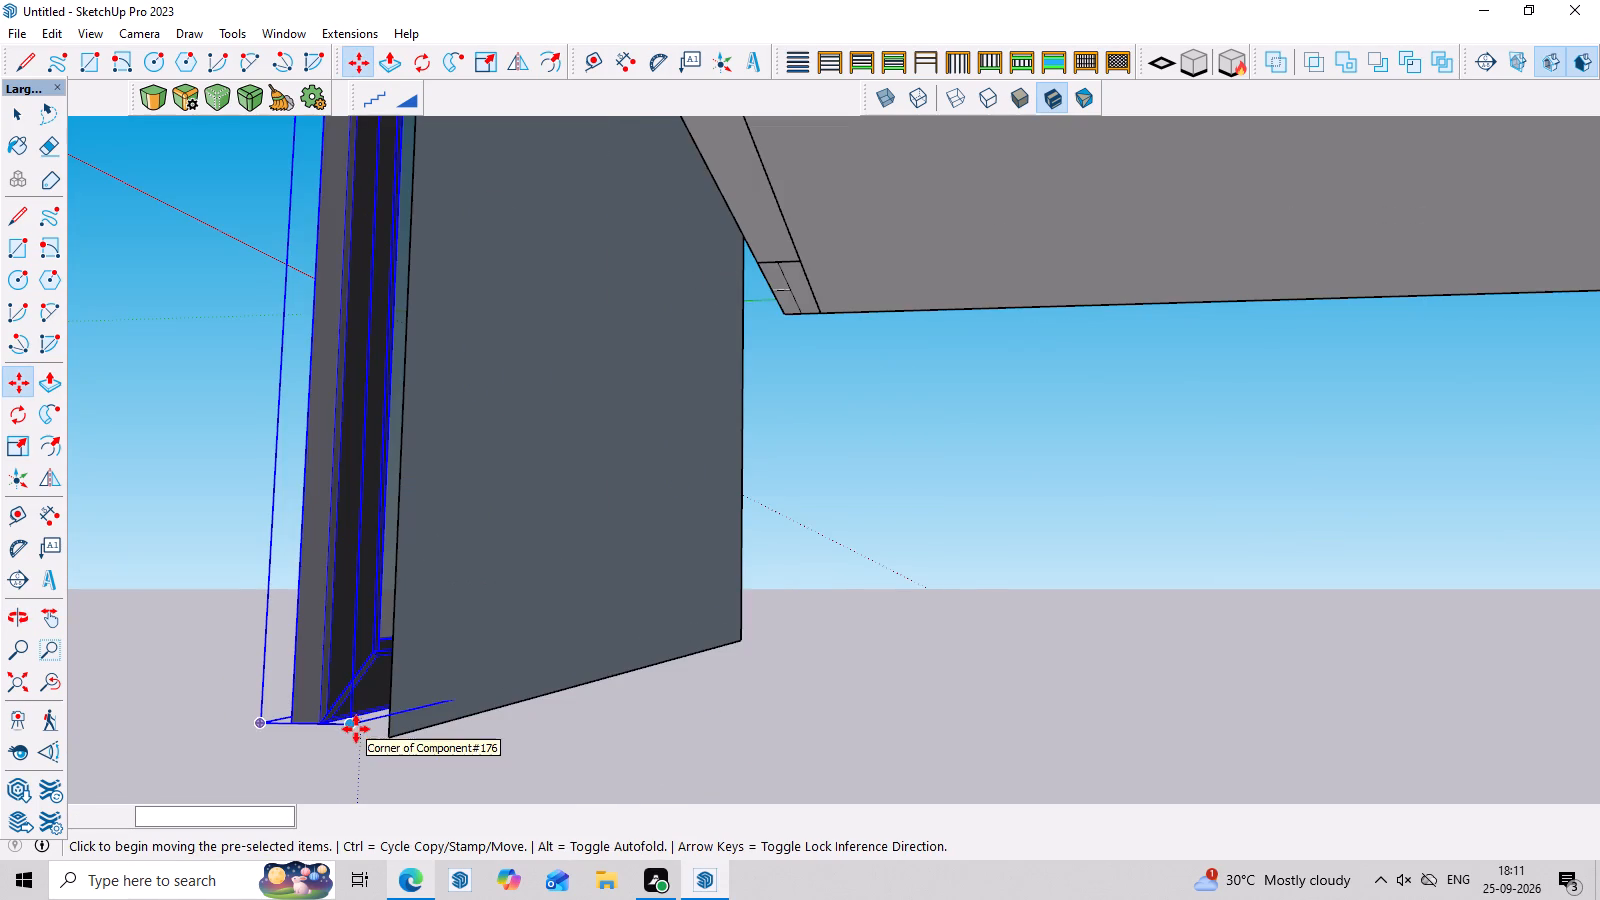
{"action": "left_click", "coordinate": [386, 738]}
Scale the window's height by about 1.14 from its top edge up to the rectangle's top edge.
{"action": "scroll", "coordinate": [449, 749], "scroll_direction": "down", "scroll_amount": 8}
{"action": "middle_click_drag", "start_coordinate": [484, 693], "coordinate": [555, 714]}
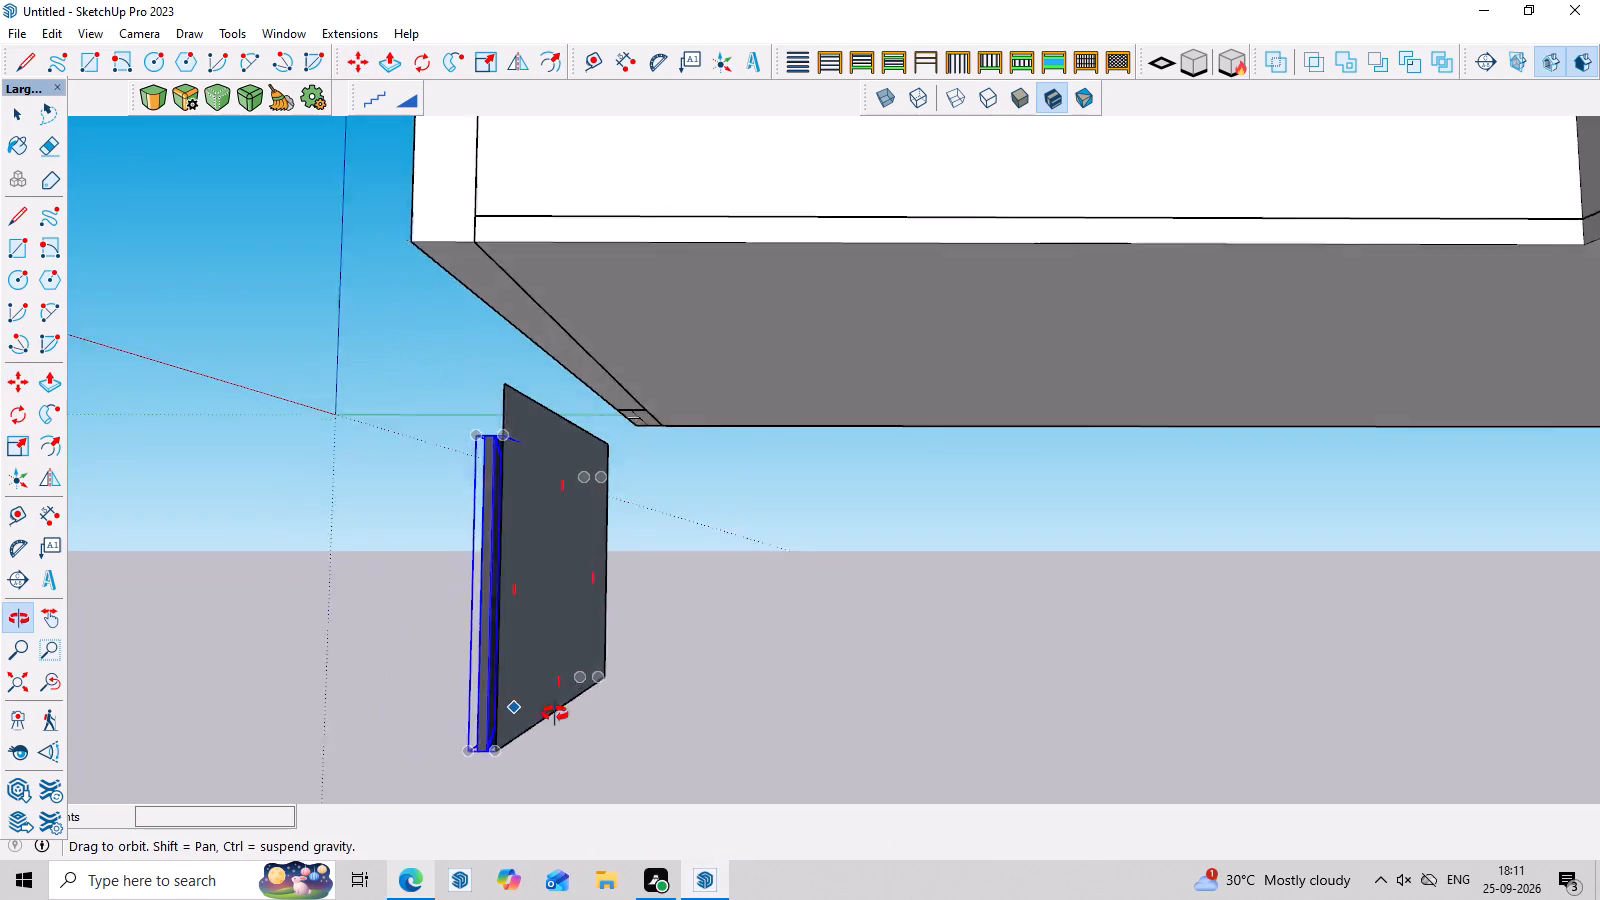
{"action": "middle_click_drag", "start_coordinate": [555, 714], "coordinate": [1139, 744]}
{"action": "scroll", "coordinate": [851, 468], "scroll_direction": "up", "scroll_amount": 1}
{"action": "middle_click_drag", "start_coordinate": [856, 489], "coordinate": [881, 610]}
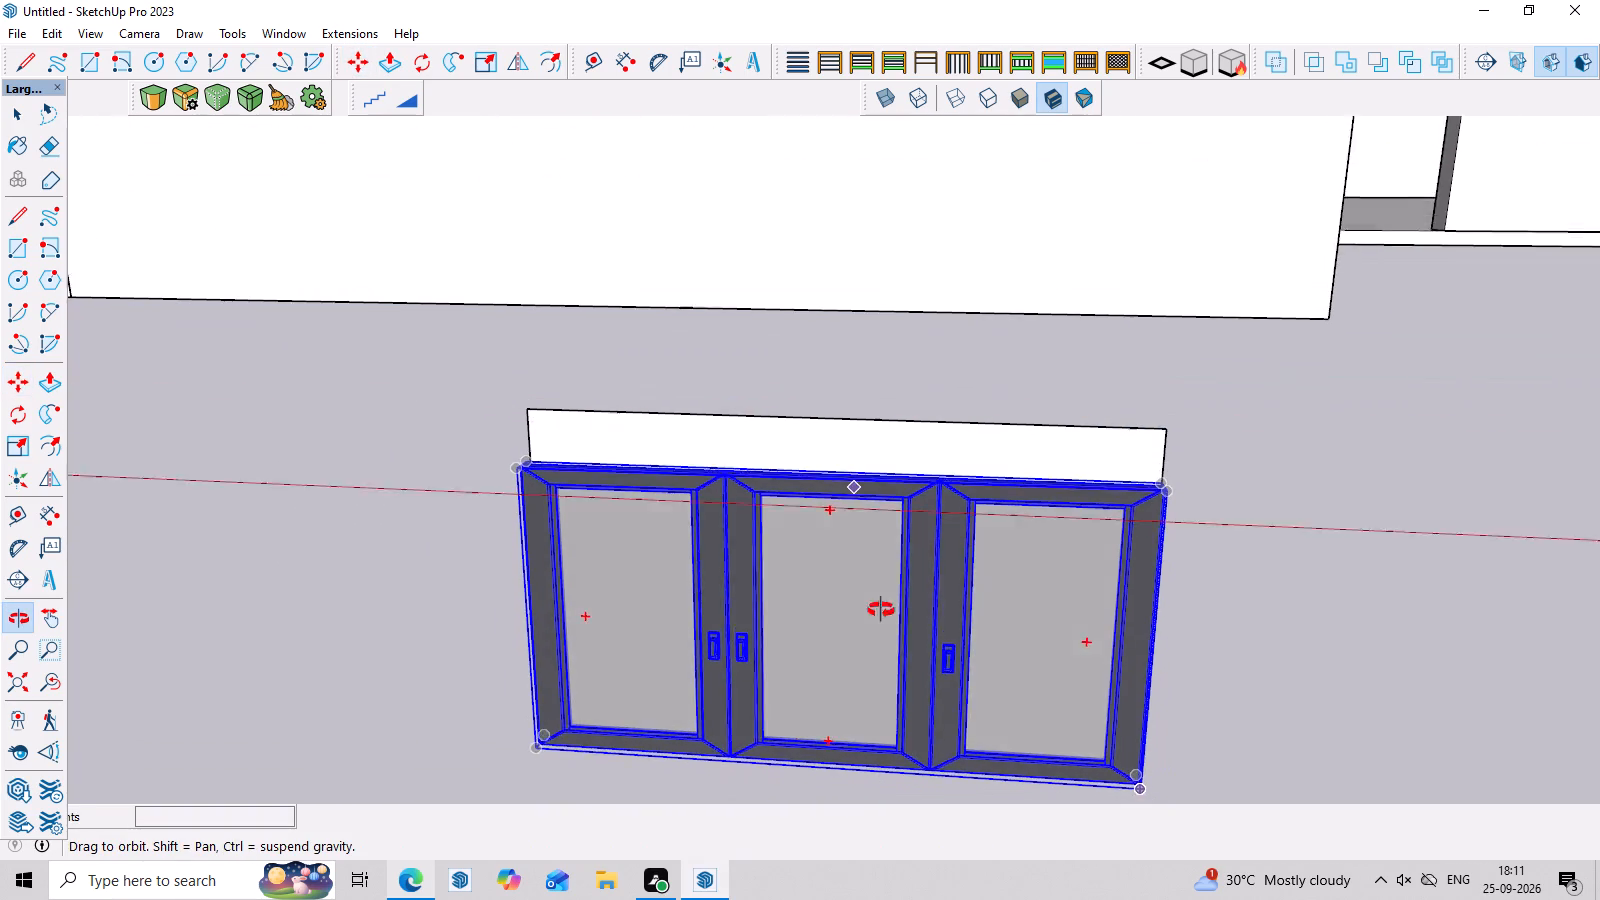
{"action": "middle_click_drag", "start_coordinate": [881, 610], "coordinate": [892, 649]}
{"action": "key", "text": "s"}
{"action": "scroll", "coordinate": [859, 490], "scroll_direction": "up", "scroll_amount": 2}
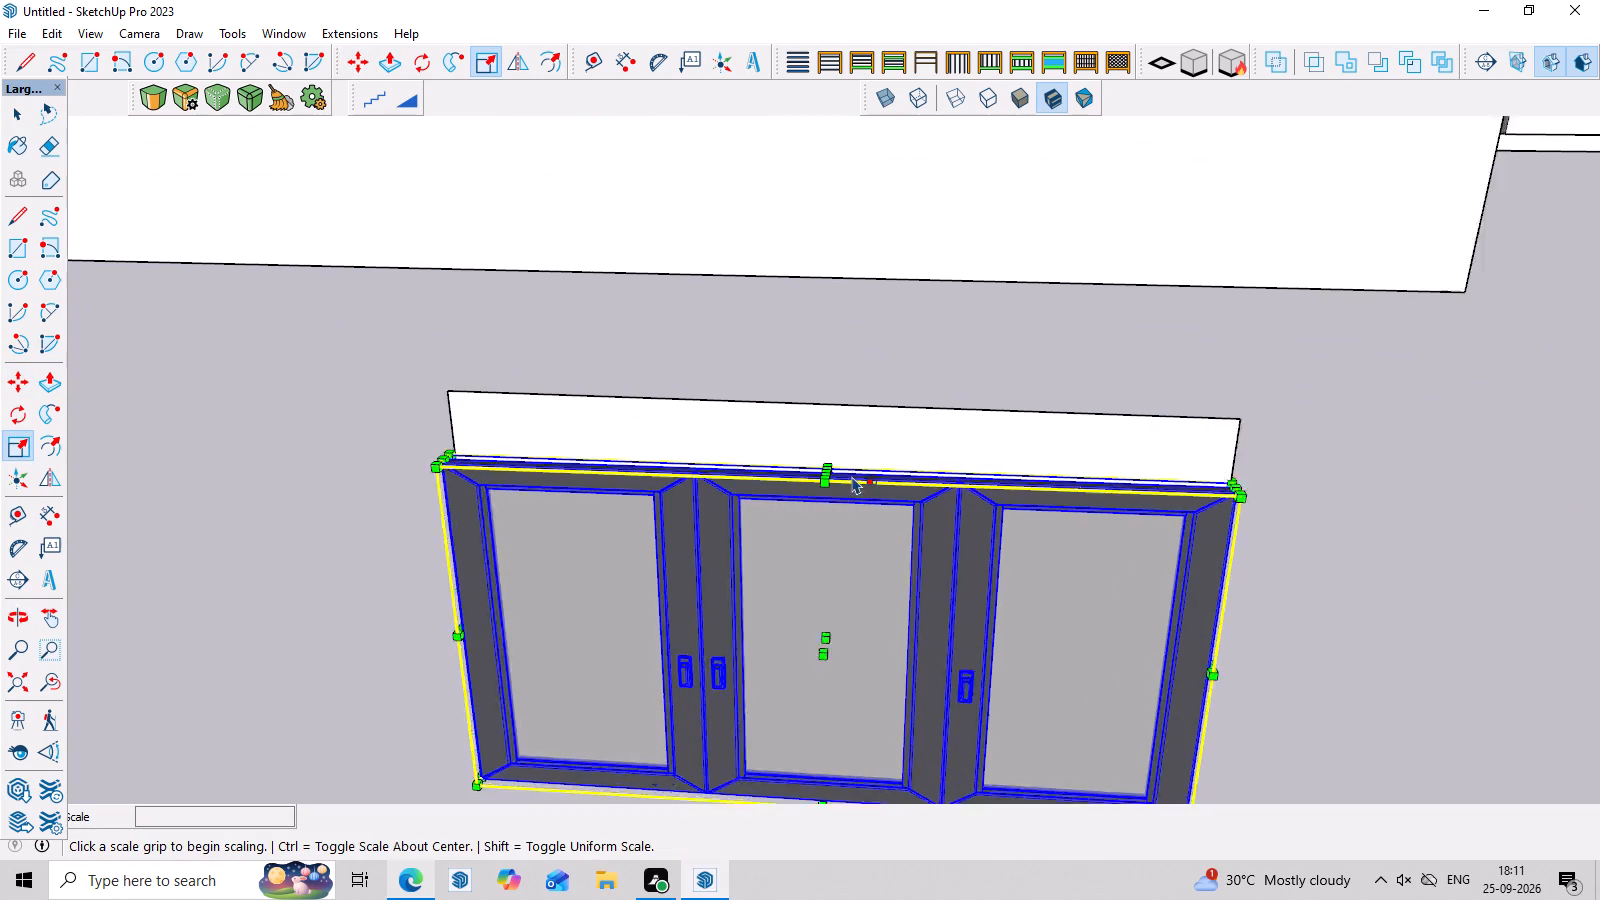
{"action": "scroll", "coordinate": [852, 476], "scroll_direction": "up", "scroll_amount": 4}
{"action": "double_click", "coordinate": [813, 475]}
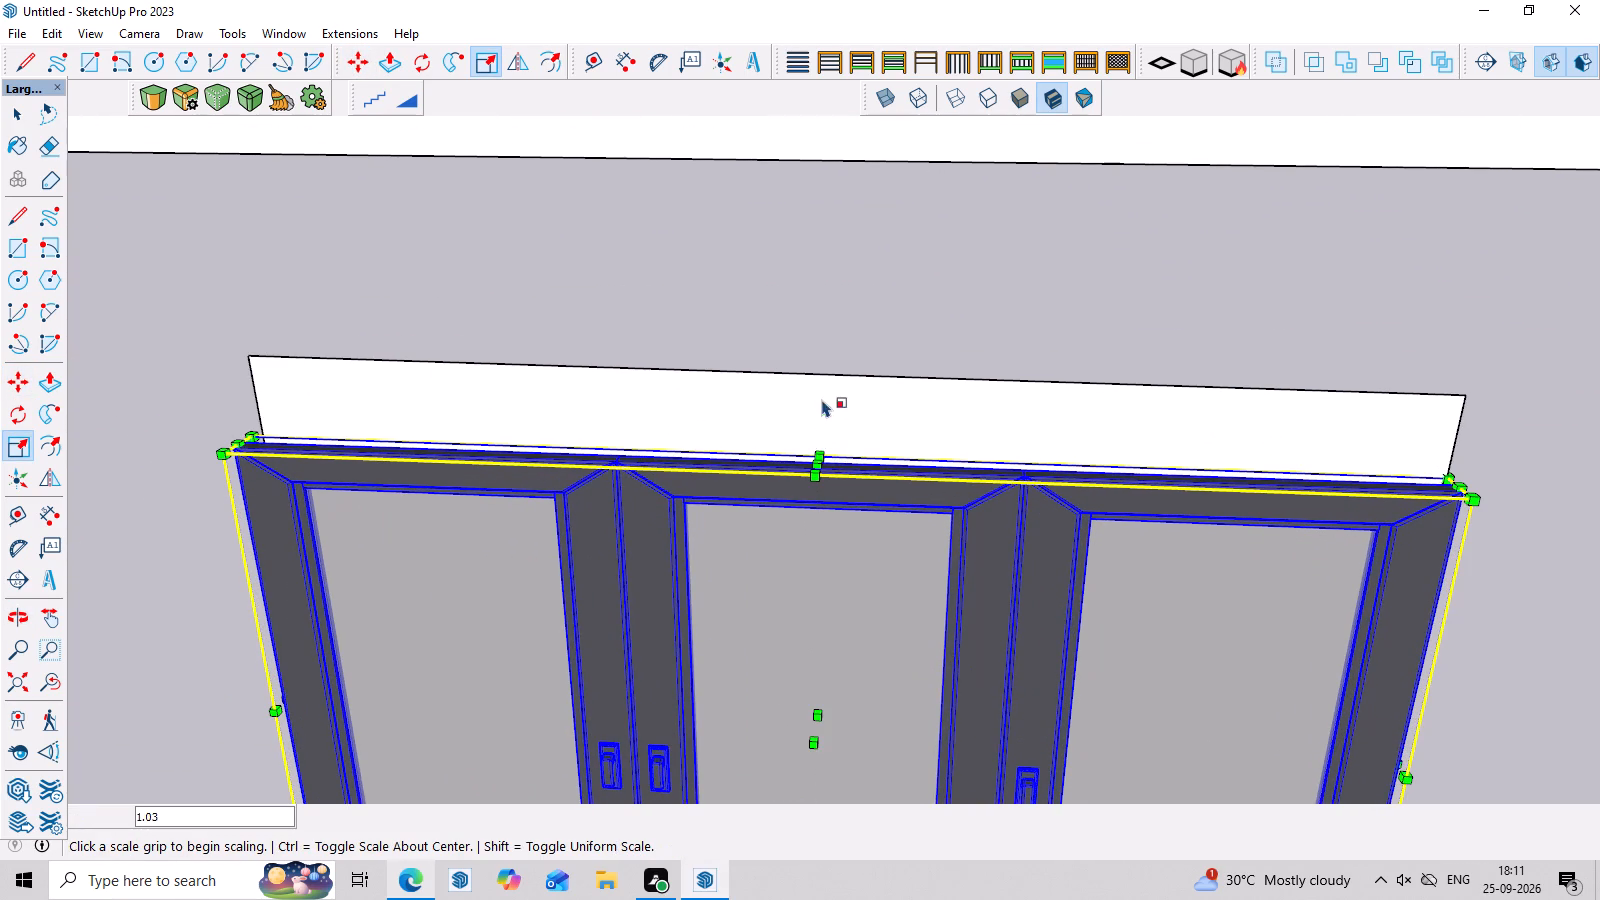
{"action": "left_click_drag", "start_coordinate": [821, 459], "coordinate": [824, 382]}
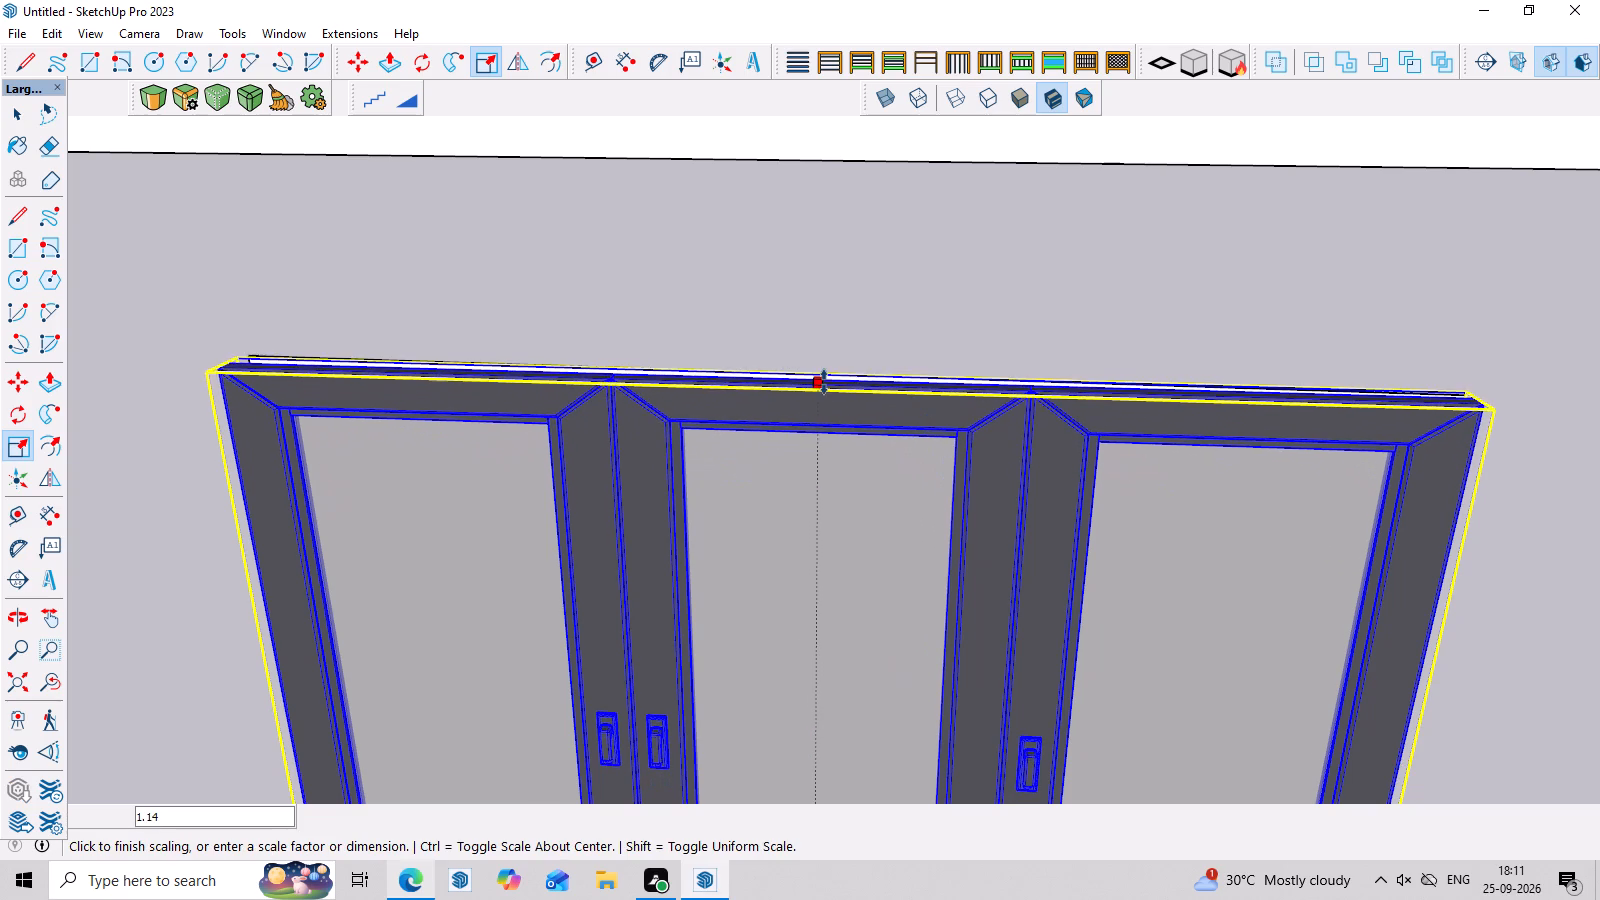
{"action": "left_click_drag", "start_coordinate": [824, 382], "coordinate": [824, 381]}
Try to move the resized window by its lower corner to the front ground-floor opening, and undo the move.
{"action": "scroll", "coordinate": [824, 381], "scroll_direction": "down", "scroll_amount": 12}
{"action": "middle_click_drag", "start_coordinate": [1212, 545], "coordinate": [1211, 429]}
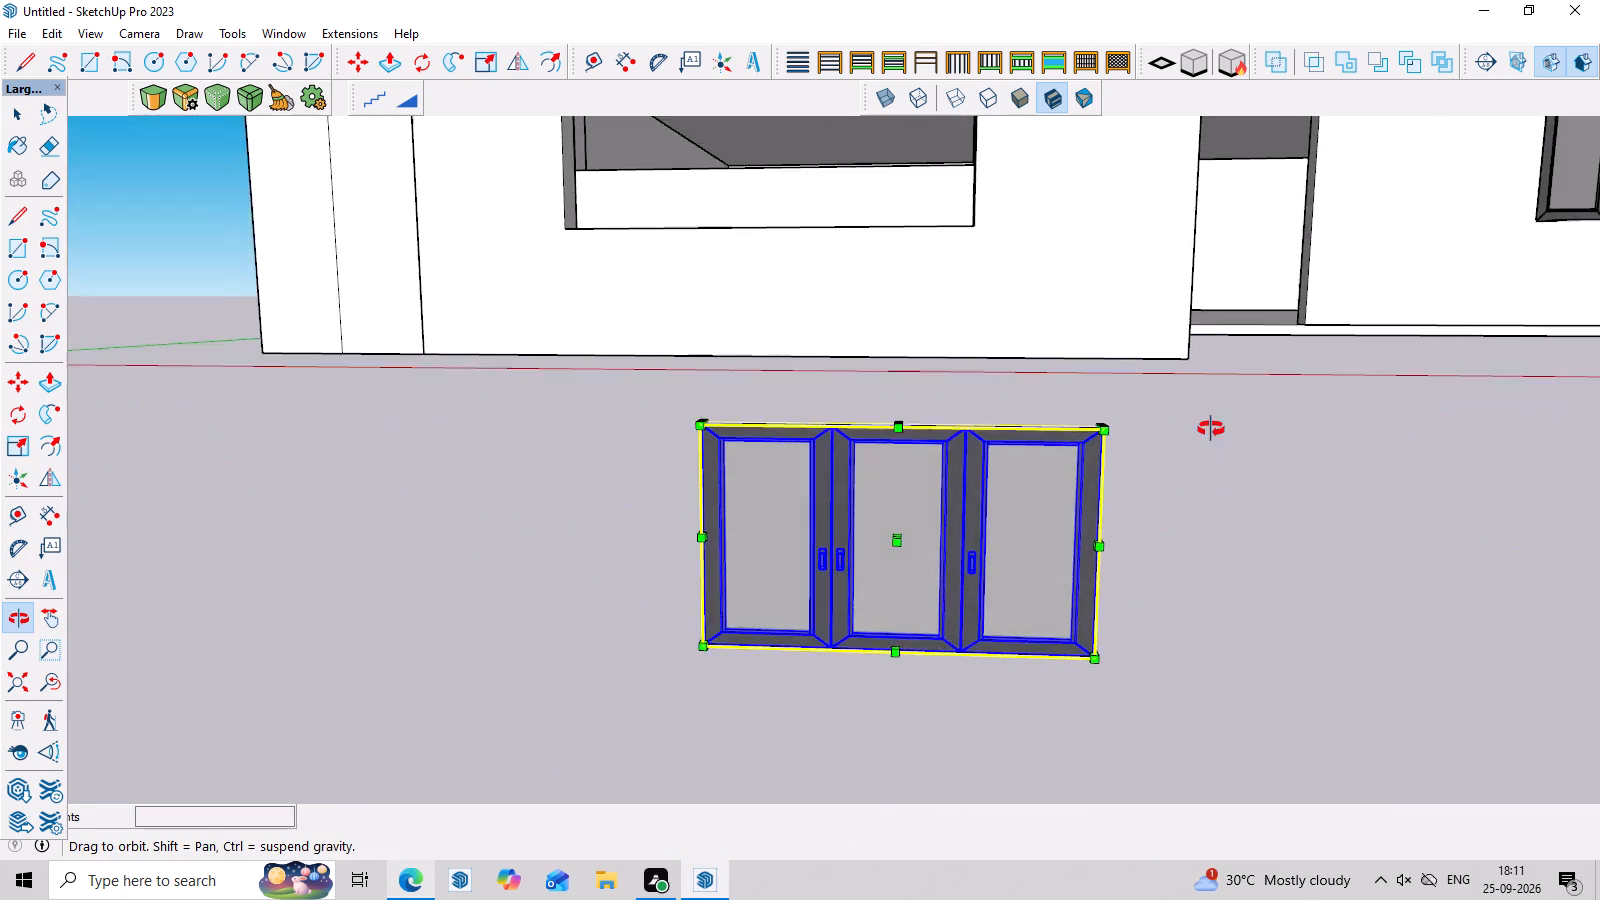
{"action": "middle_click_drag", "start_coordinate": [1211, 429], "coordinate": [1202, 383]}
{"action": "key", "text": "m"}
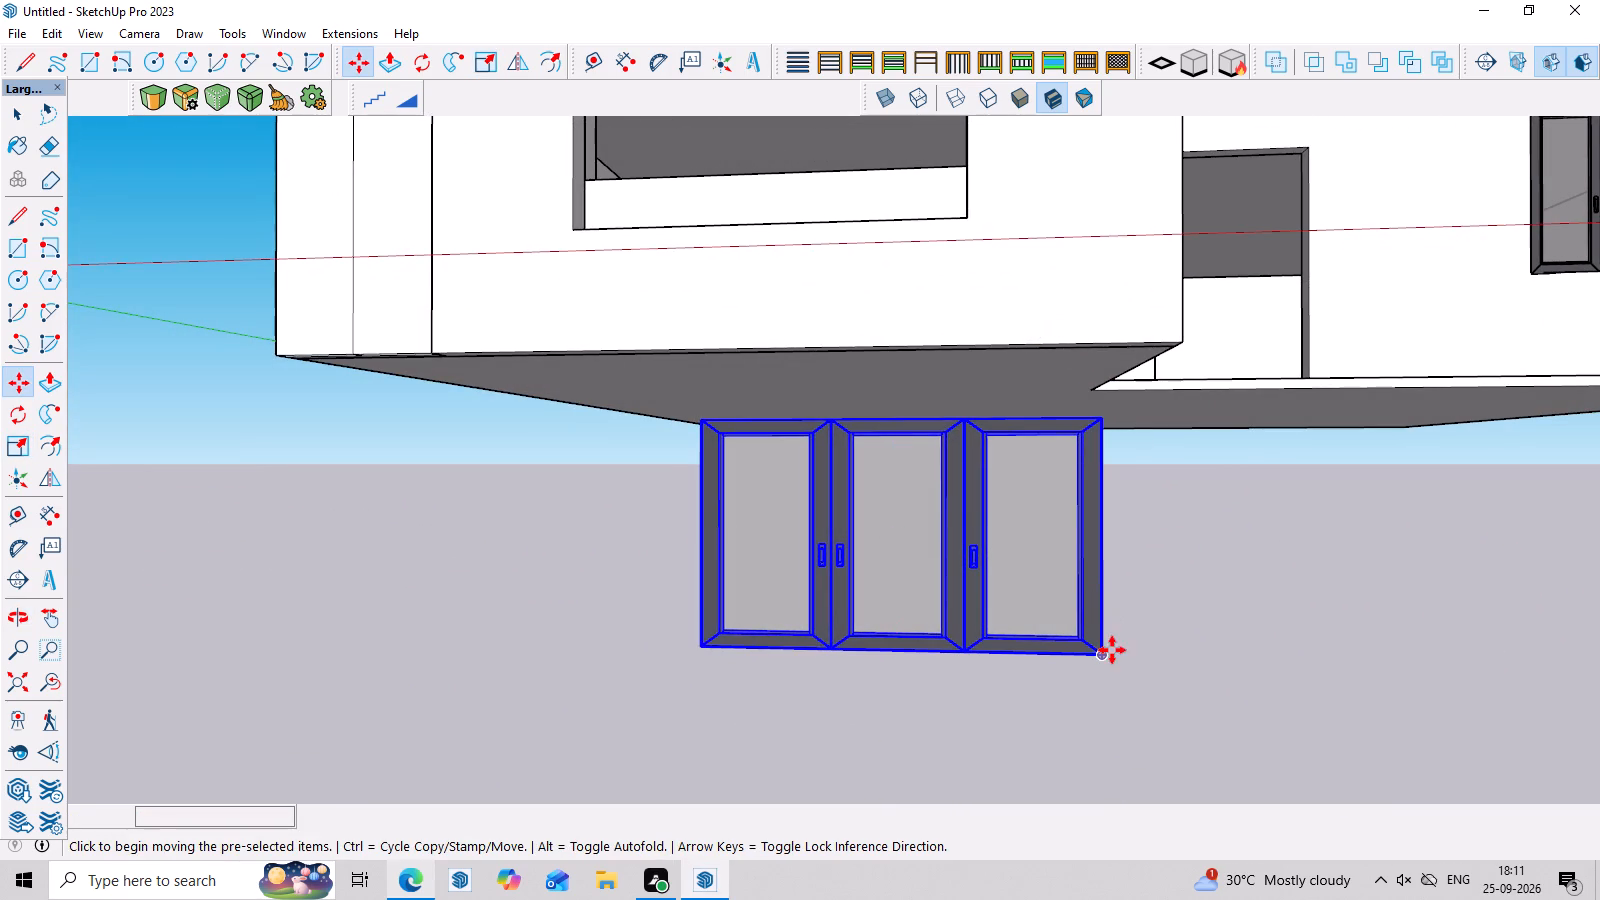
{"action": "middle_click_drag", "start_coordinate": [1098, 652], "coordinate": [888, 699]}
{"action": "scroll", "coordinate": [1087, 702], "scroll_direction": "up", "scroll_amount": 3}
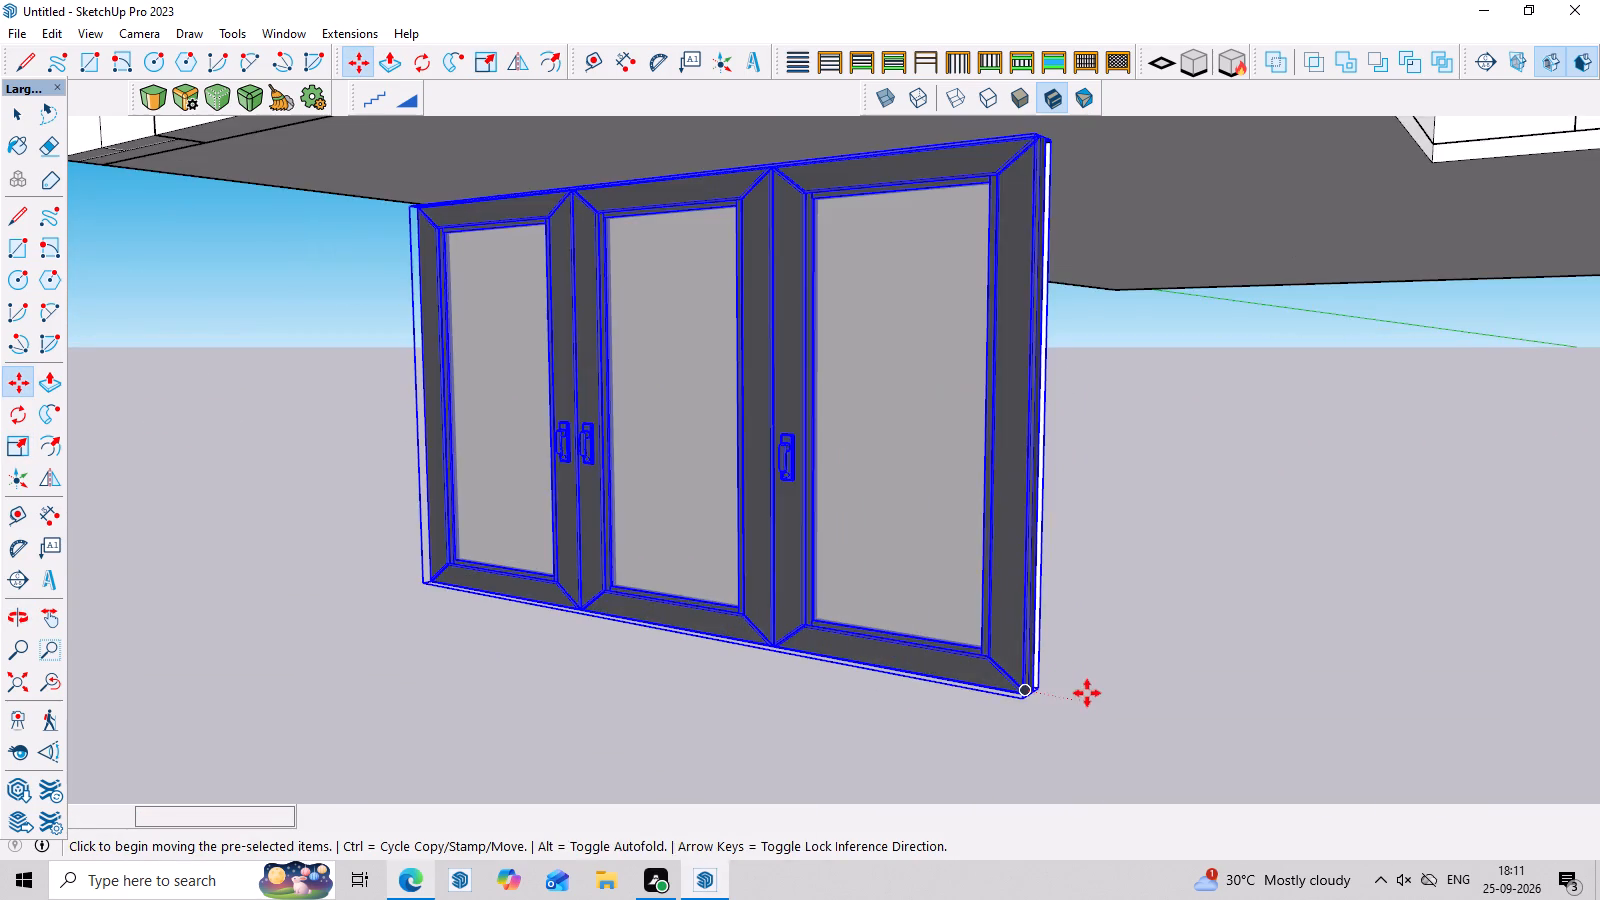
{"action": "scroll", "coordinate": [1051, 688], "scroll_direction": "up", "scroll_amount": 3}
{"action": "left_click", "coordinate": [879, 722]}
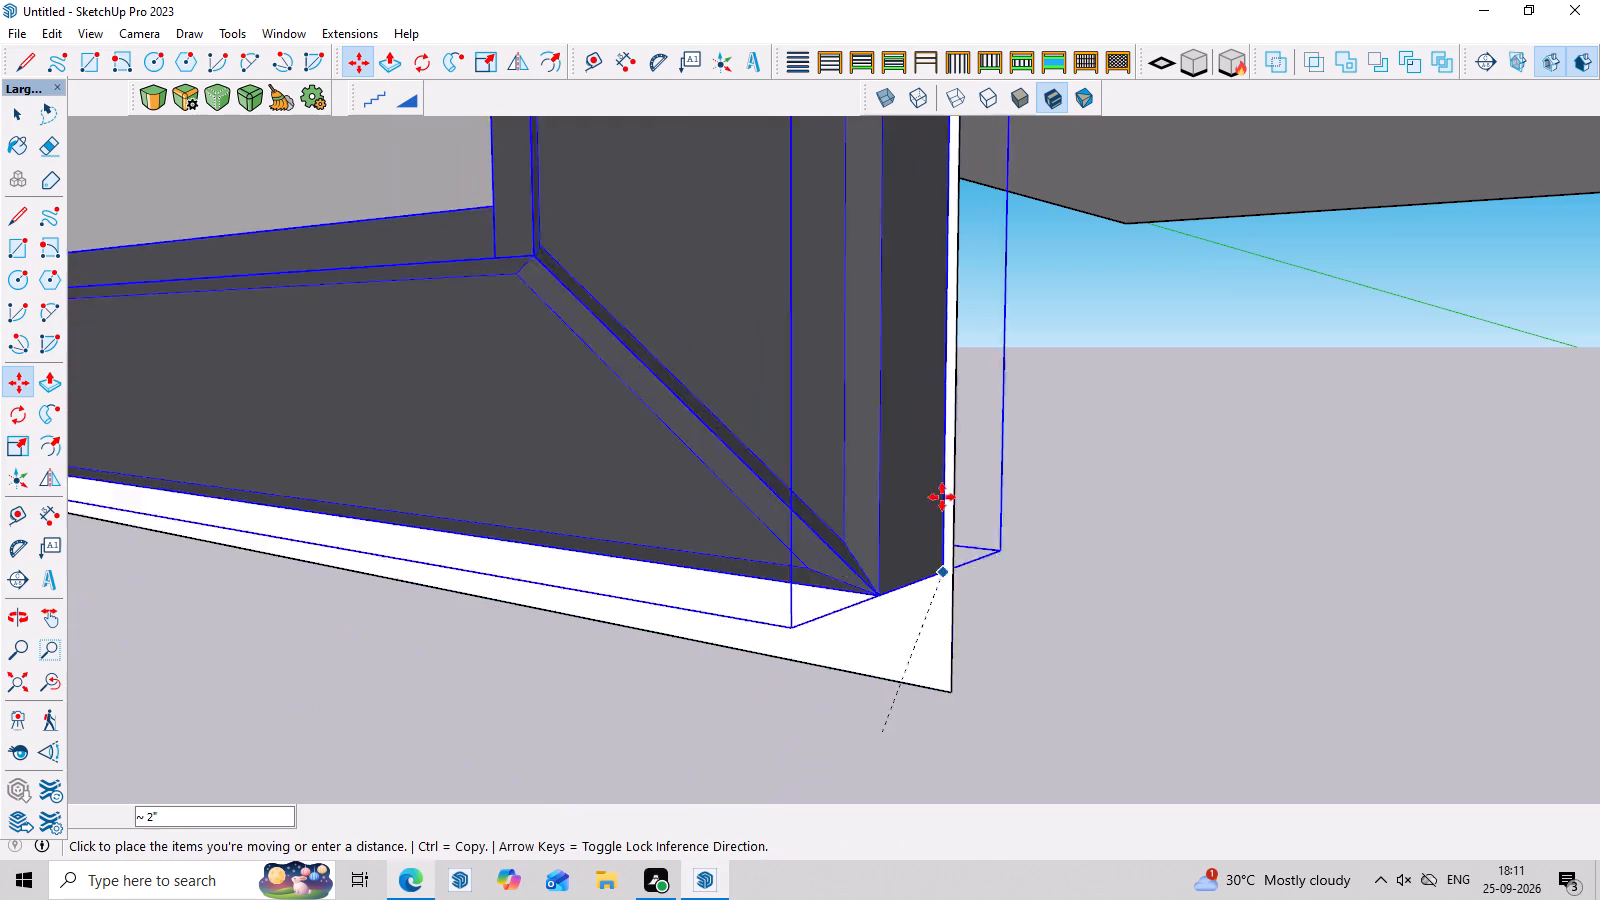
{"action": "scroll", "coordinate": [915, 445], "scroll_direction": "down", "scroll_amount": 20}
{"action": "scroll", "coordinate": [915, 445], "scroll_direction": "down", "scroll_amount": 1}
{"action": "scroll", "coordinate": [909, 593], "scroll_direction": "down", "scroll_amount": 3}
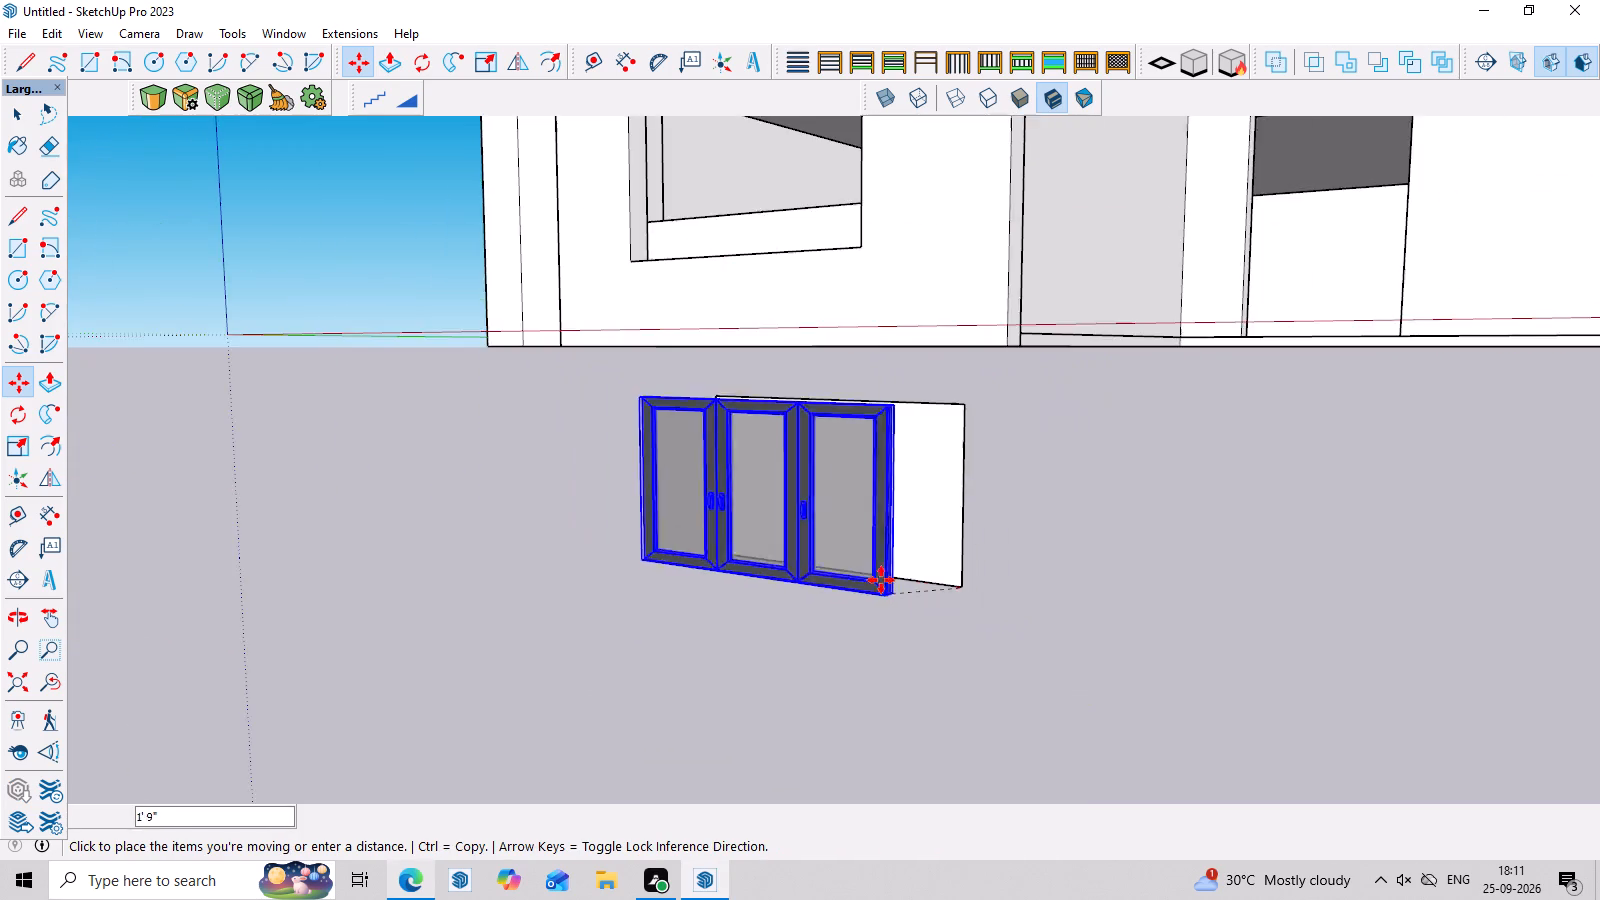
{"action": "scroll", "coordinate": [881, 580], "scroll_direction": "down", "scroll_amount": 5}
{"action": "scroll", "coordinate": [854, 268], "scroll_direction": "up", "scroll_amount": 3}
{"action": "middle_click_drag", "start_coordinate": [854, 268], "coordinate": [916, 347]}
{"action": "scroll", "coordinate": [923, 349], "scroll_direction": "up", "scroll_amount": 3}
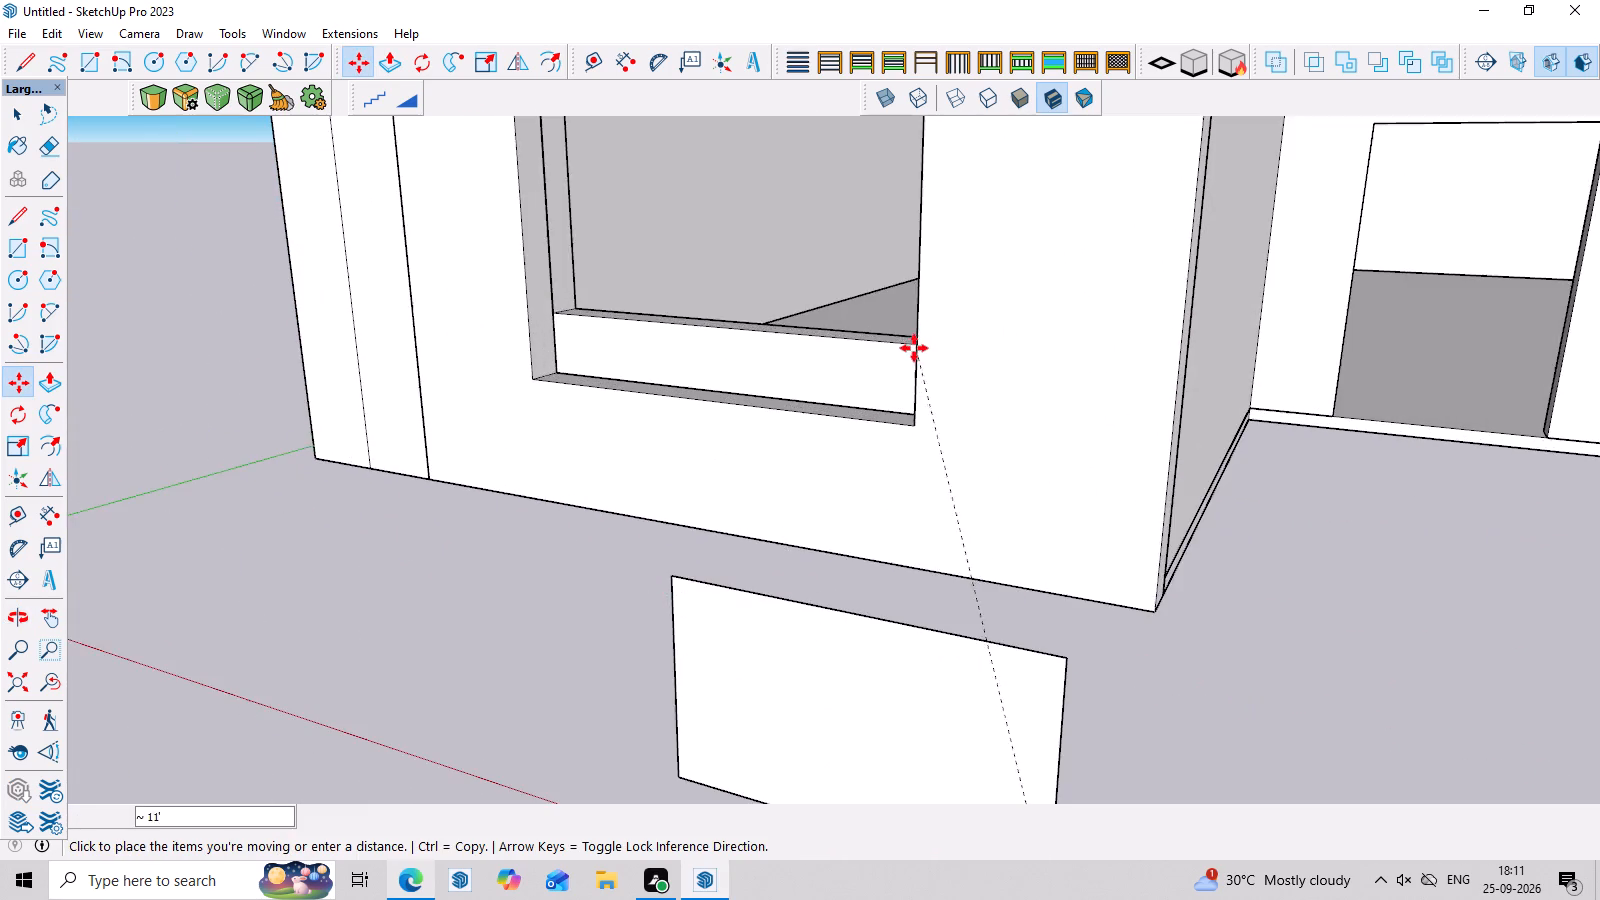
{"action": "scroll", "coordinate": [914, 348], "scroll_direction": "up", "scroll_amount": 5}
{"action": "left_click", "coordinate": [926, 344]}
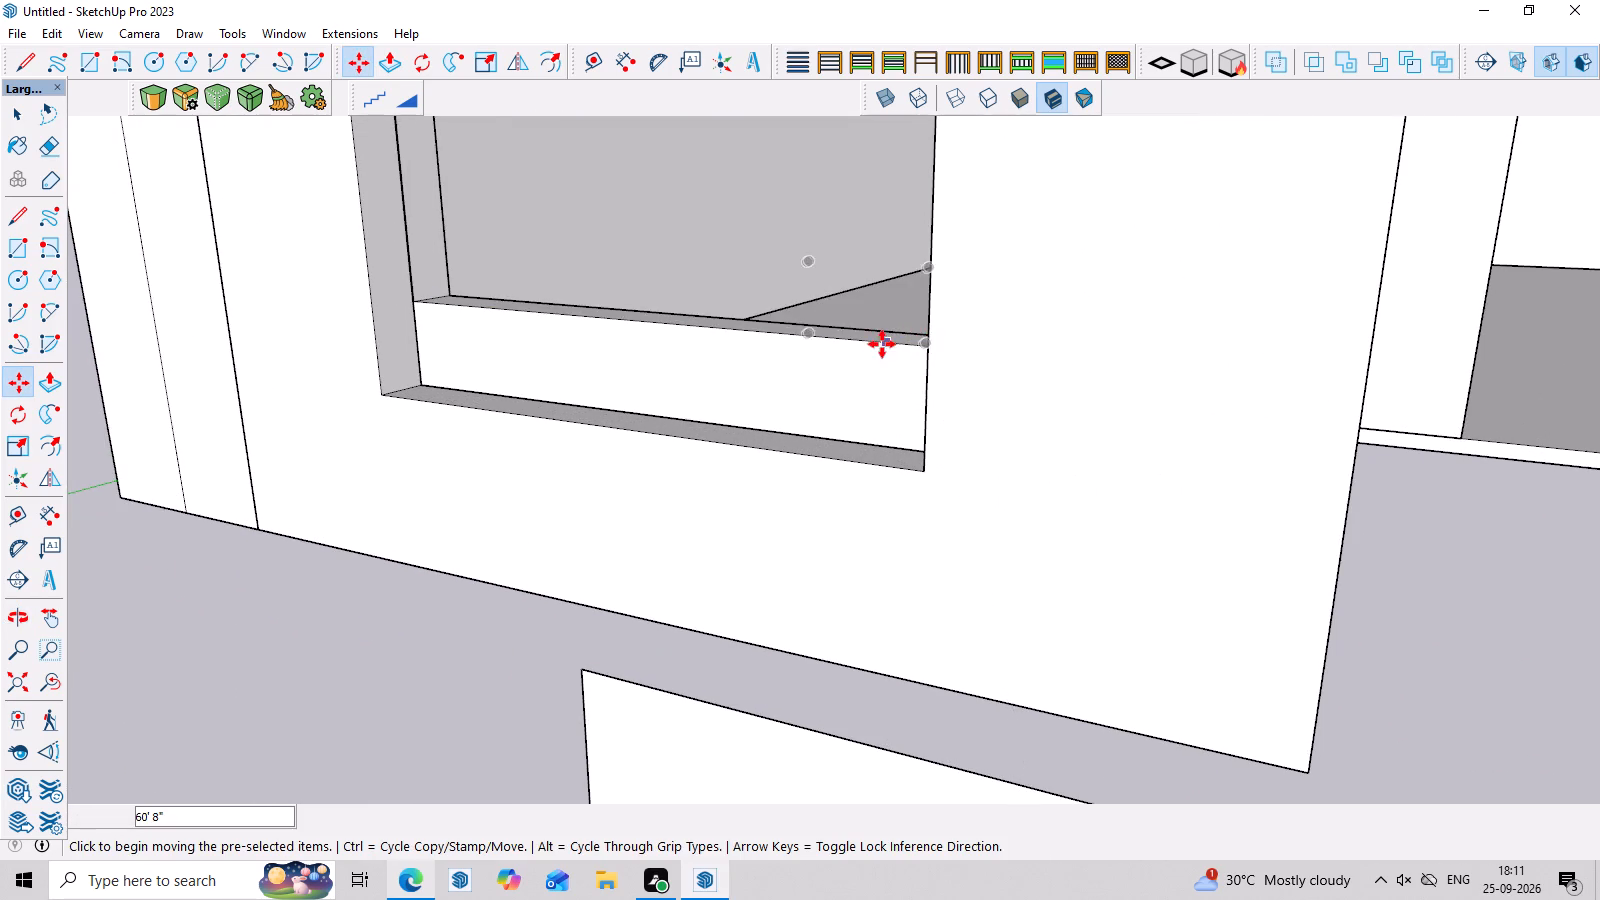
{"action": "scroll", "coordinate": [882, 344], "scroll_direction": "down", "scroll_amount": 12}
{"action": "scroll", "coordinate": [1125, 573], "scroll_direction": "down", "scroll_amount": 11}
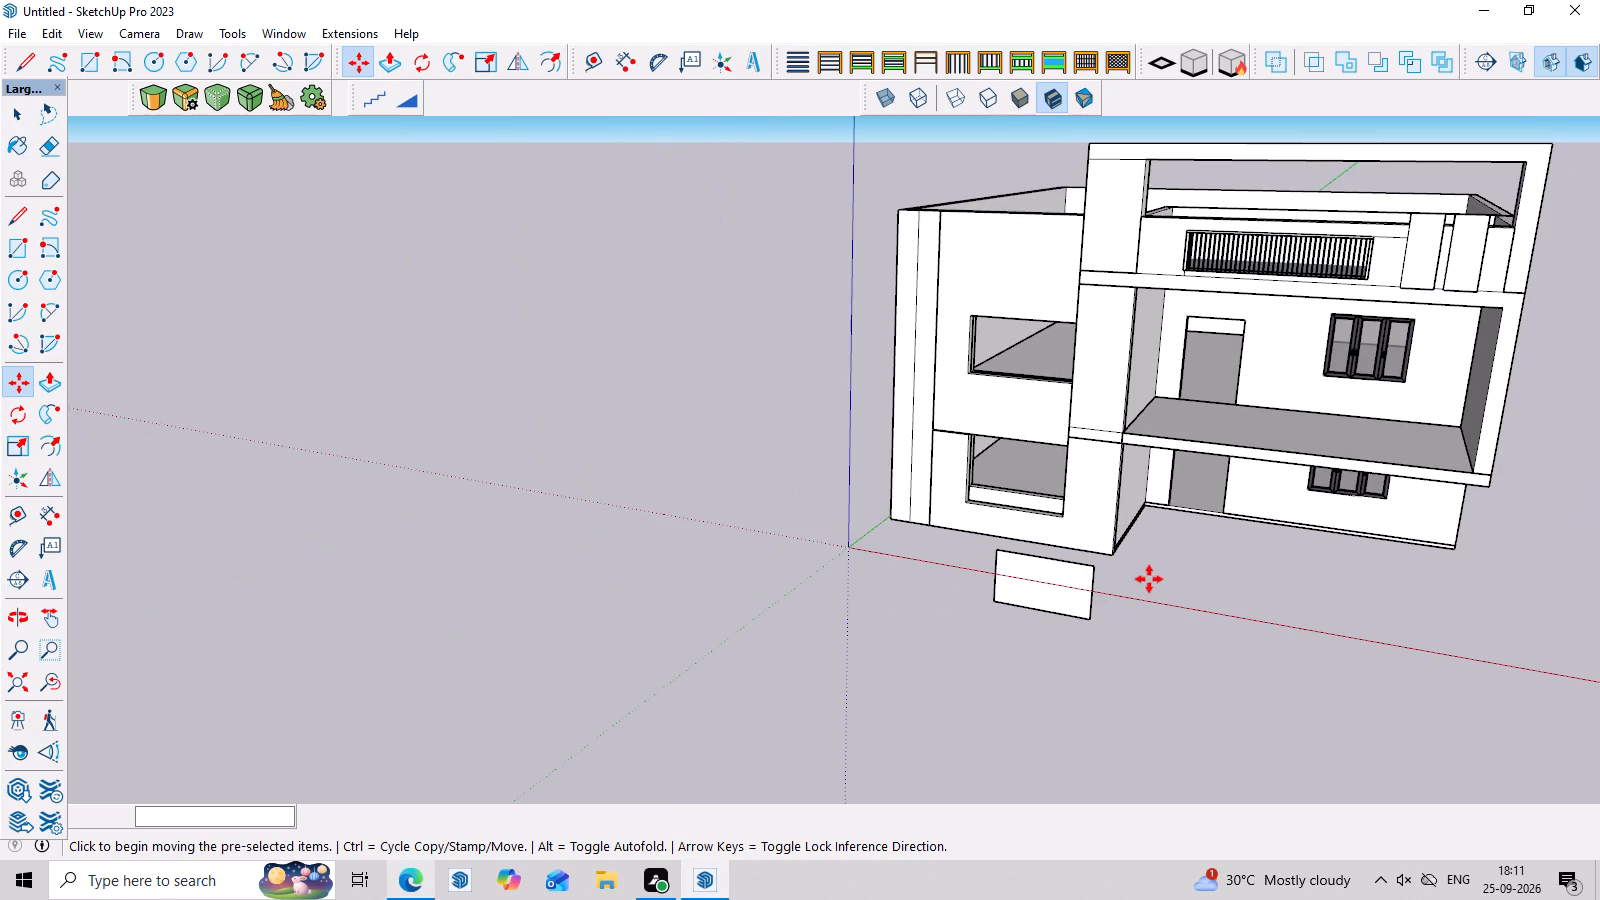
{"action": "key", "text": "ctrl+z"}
Move the resized window by its lower corner about 11' 2" into the ground-floor front opening, above the low sill wall.
{"action": "scroll", "coordinate": [1094, 650], "scroll_direction": "up", "scroll_amount": 2}
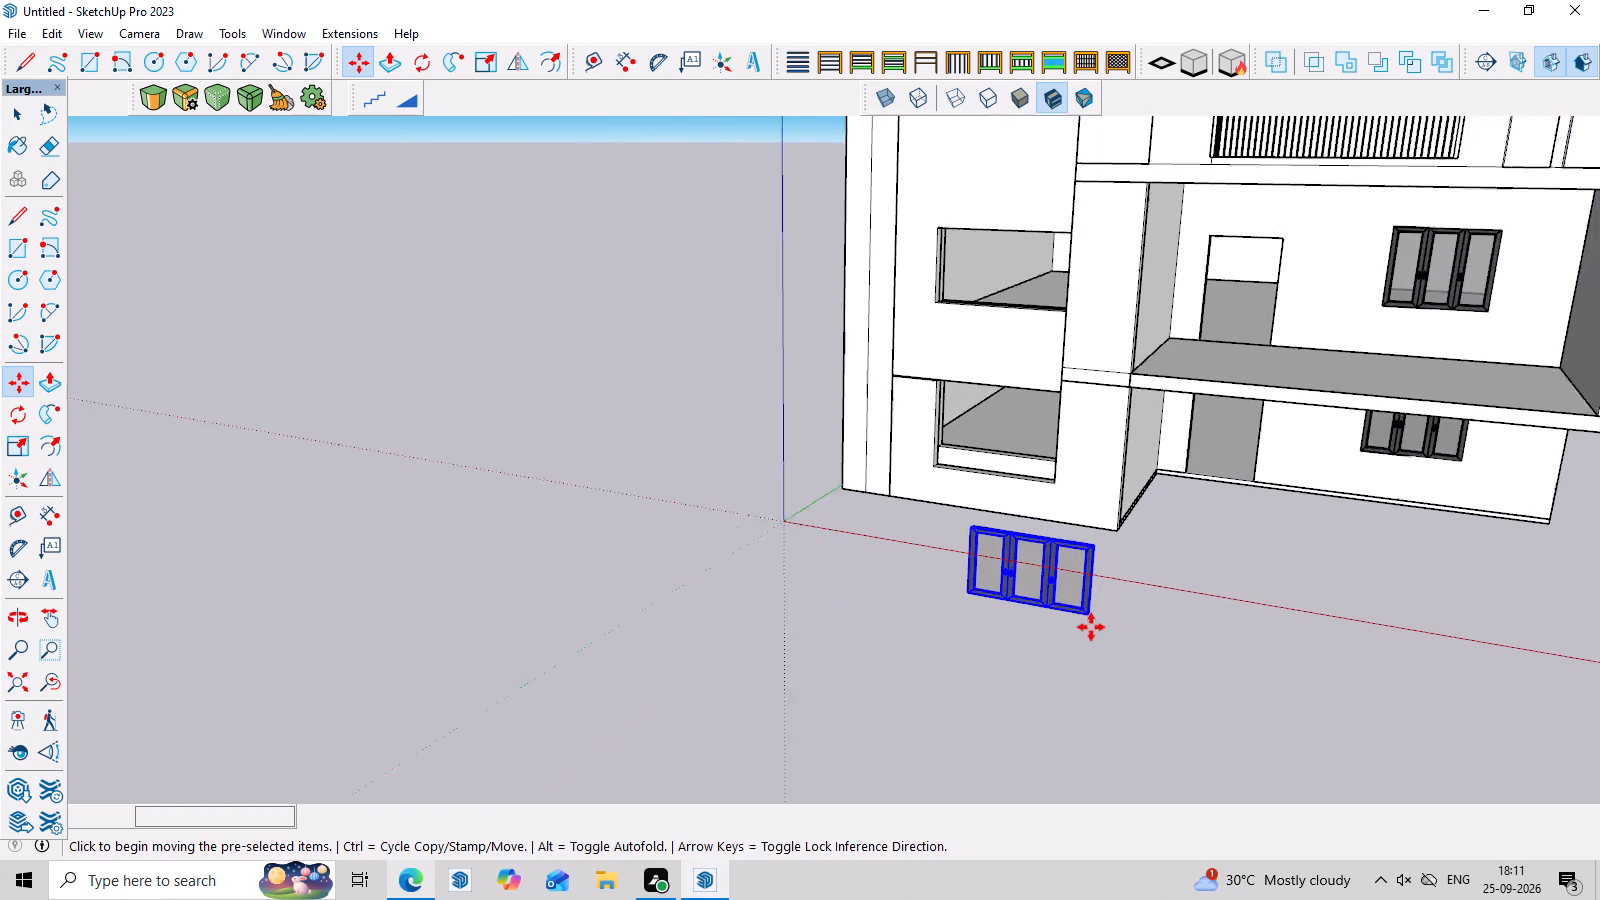
{"action": "scroll", "coordinate": [1091, 627], "scroll_direction": "up", "scroll_amount": 5}
{"action": "middle_click_drag", "start_coordinate": [1091, 597], "coordinate": [1073, 646]}
{"action": "scroll", "coordinate": [1072, 644], "scroll_direction": "up", "scroll_amount": 7}
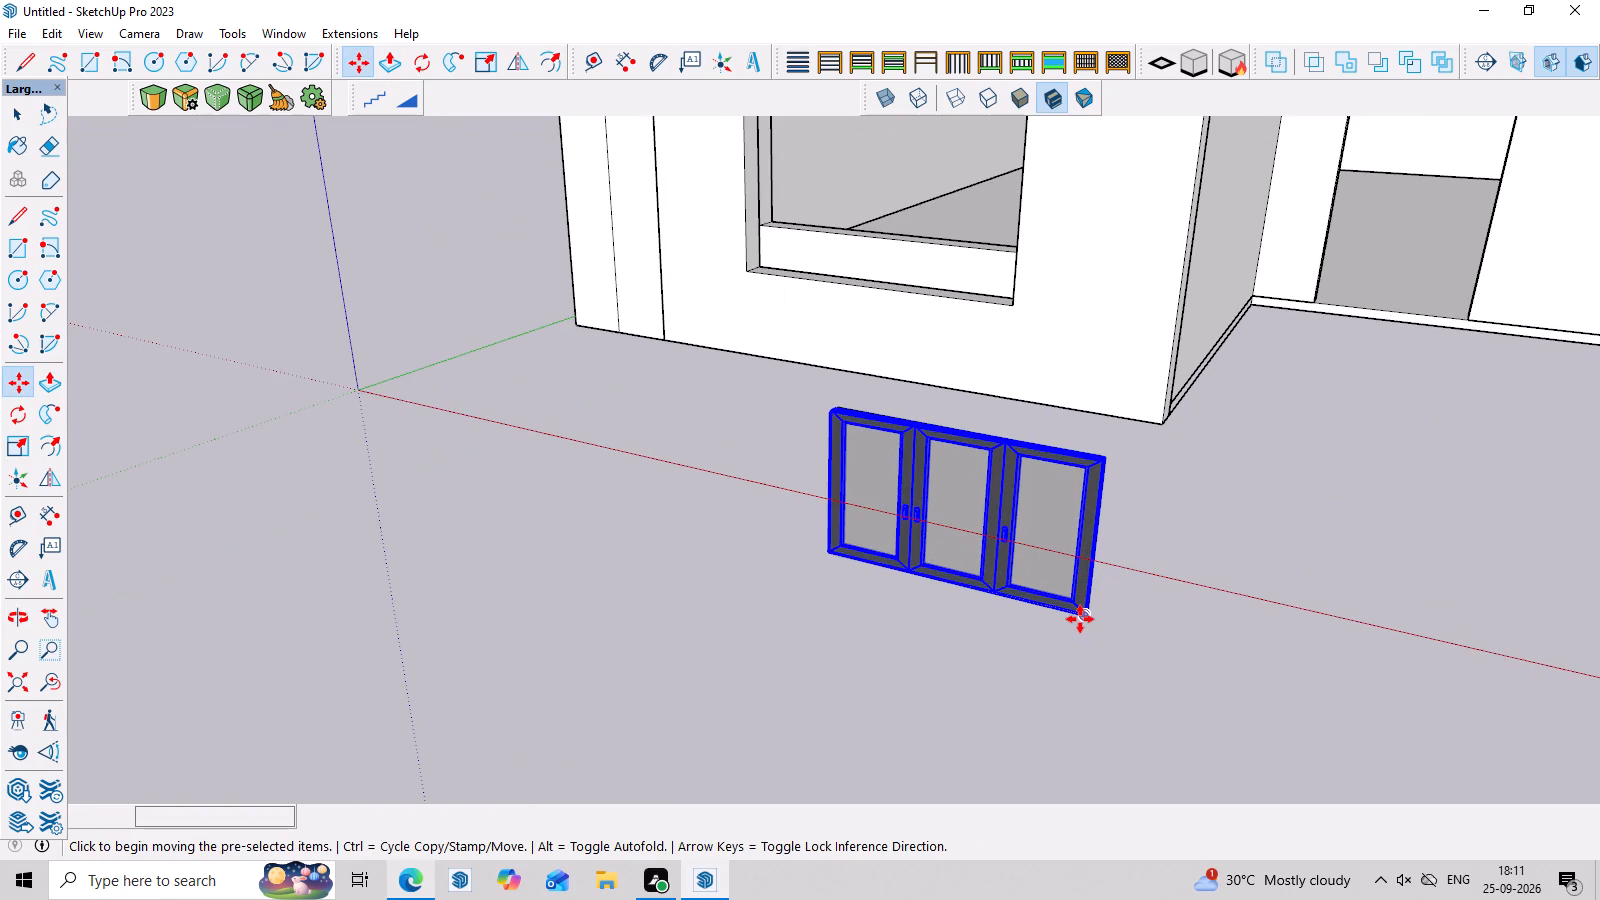
{"action": "left_click", "coordinate": [1080, 619]}
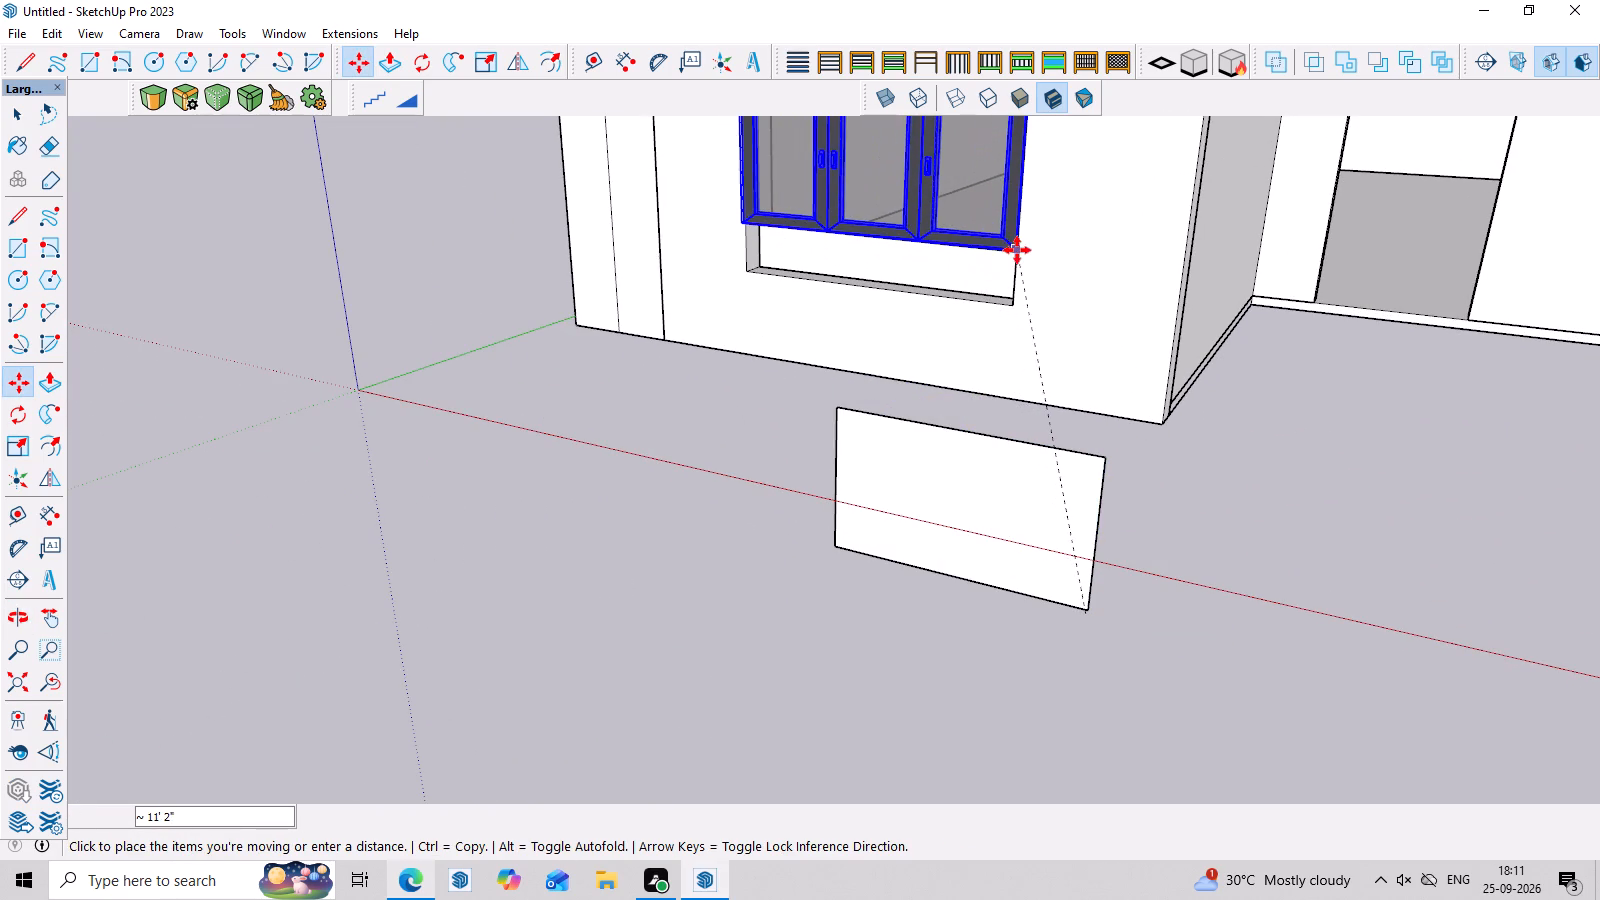
{"action": "left_click", "coordinate": [1017, 250]}
Move the window about 10" back into the ground-floor front opening by its lower corner, onto the opening's inner edge.
{"action": "middle_click_drag", "start_coordinate": [966, 364], "coordinate": [1556, 542]}
{"action": "scroll", "coordinate": [551, 221], "scroll_direction": "up", "scroll_amount": 8}
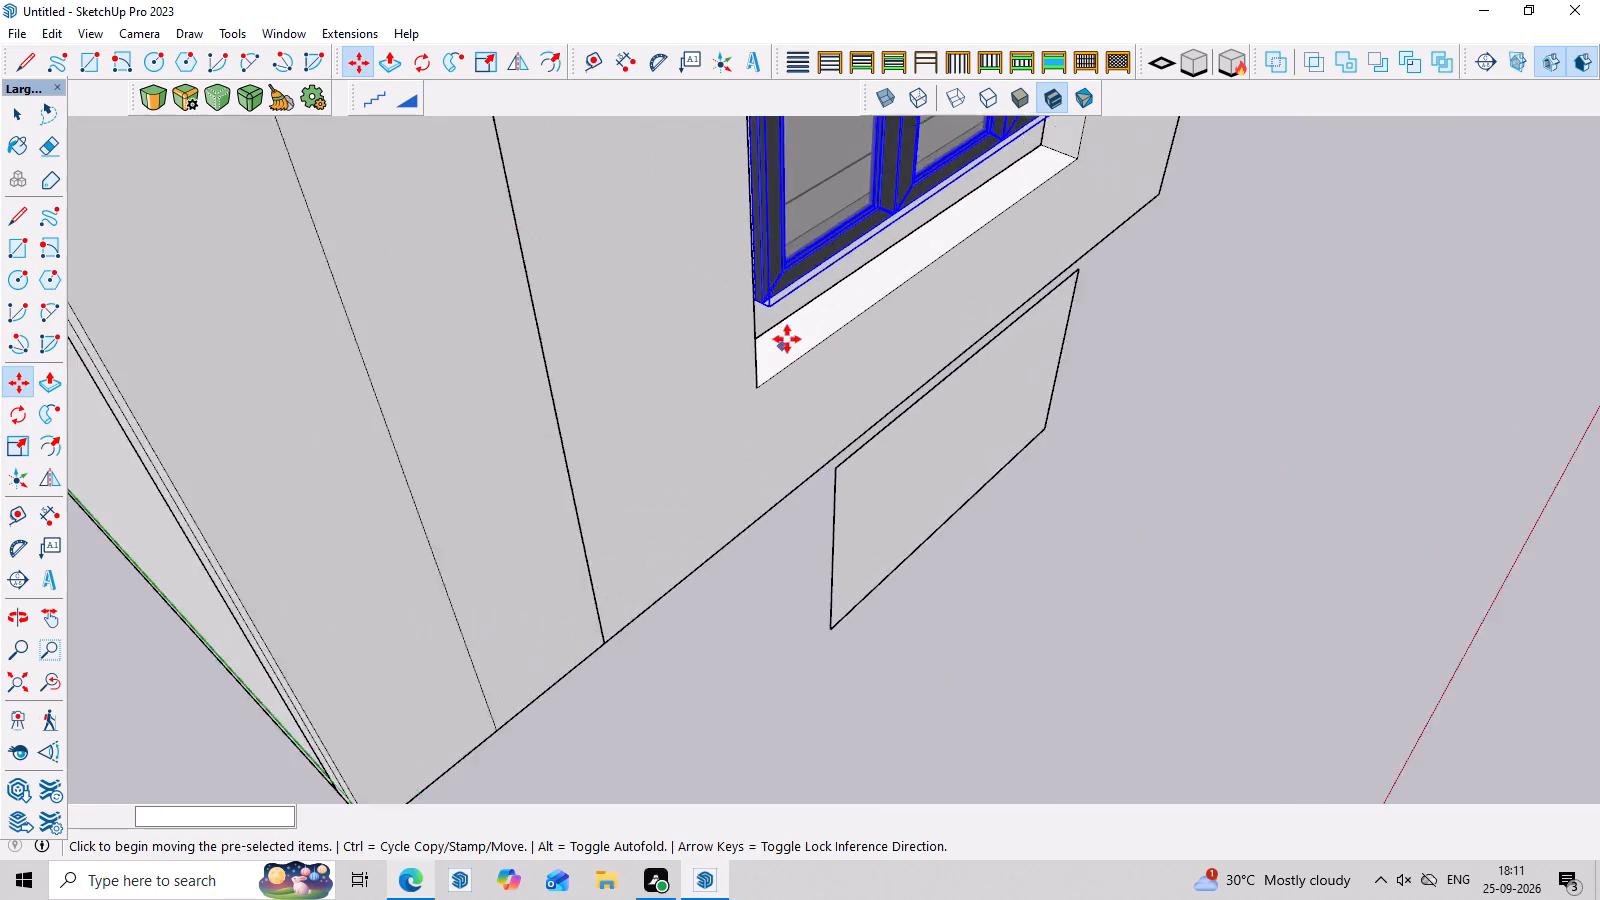
{"action": "scroll", "coordinate": [787, 339], "scroll_direction": "up", "scroll_amount": 2}
{"action": "middle_click_drag", "start_coordinate": [848, 366], "coordinate": [768, 269]}
{"action": "scroll", "coordinate": [748, 223], "scroll_direction": "up", "scroll_amount": 2}
{"action": "scroll", "coordinate": [748, 224], "scroll_direction": "down", "scroll_amount": 4}
{"action": "scroll", "coordinate": [798, 290], "scroll_direction": "down", "scroll_amount": 8}
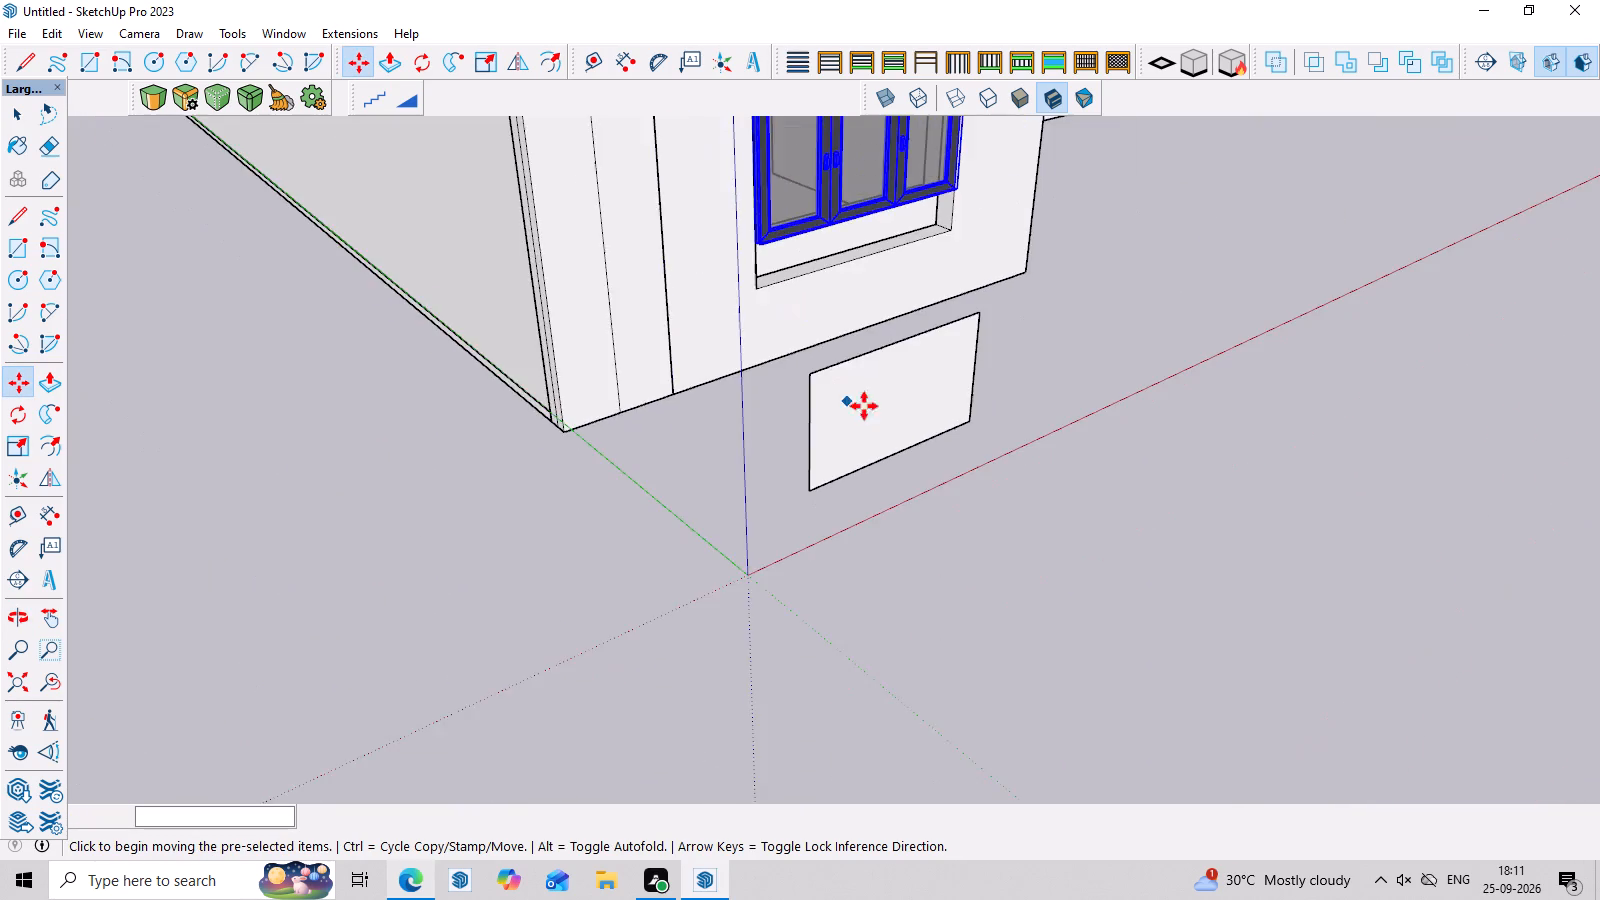
{"action": "scroll", "coordinate": [1095, 435], "scroll_direction": "down", "scroll_amount": 12}
{"action": "middle_click_drag", "start_coordinate": [1158, 374], "coordinate": [1111, 120]}
{"action": "scroll", "coordinate": [1099, 169], "scroll_direction": "up", "scroll_amount": 4}
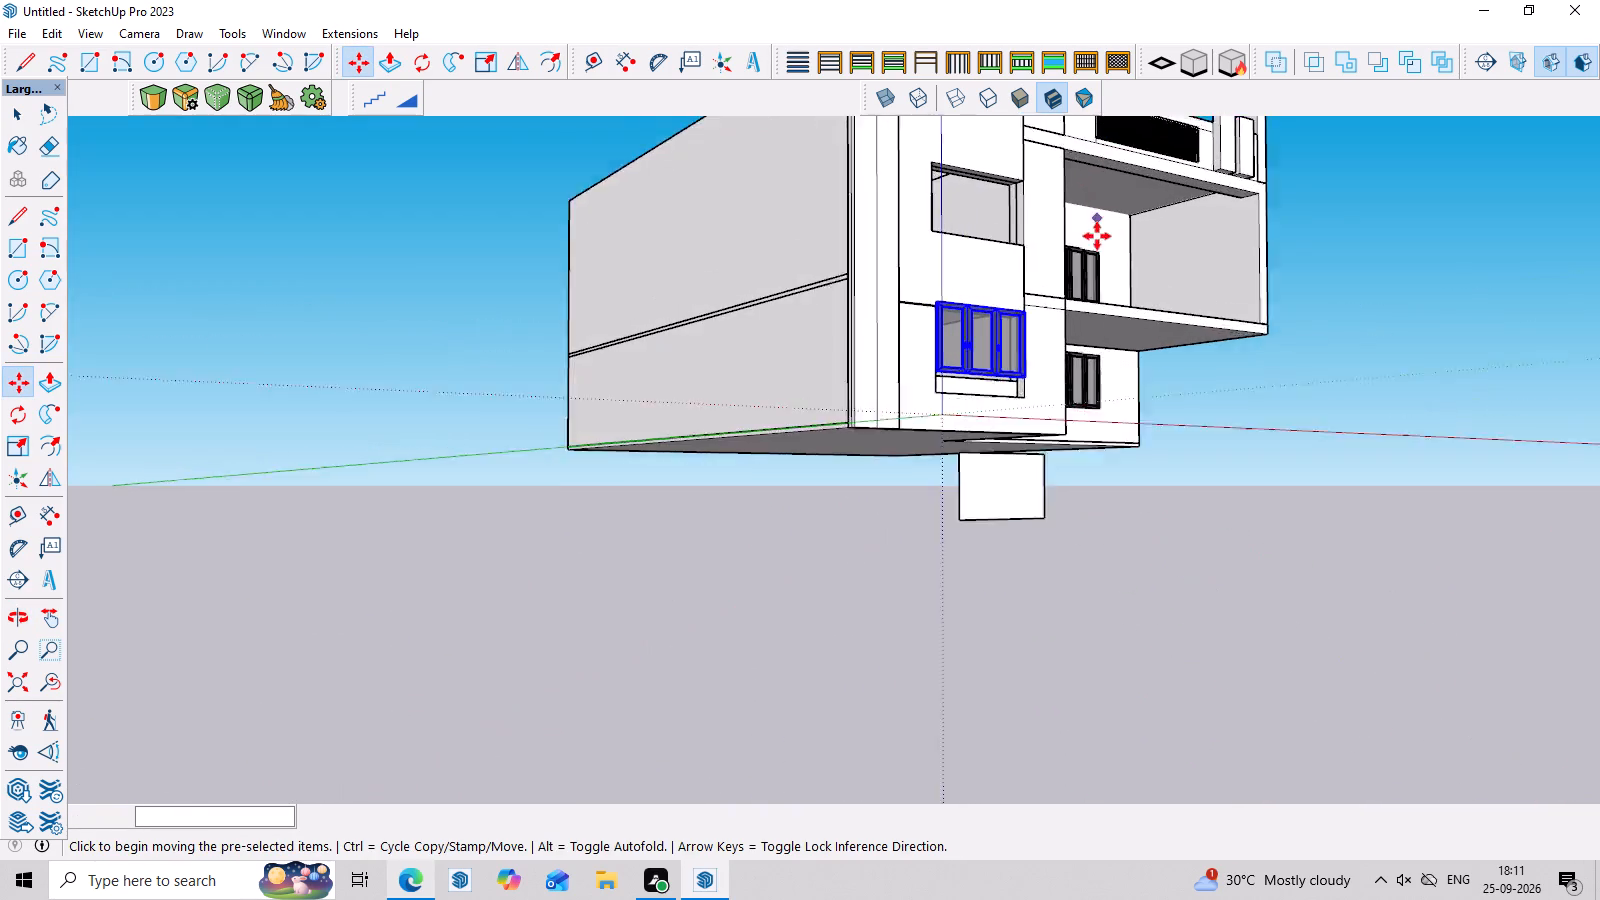
{"action": "scroll", "coordinate": [1089, 352], "scroll_direction": "up", "scroll_amount": 3}
{"action": "scroll", "coordinate": [1018, 406], "scroll_direction": "up", "scroll_amount": 9}
{"action": "scroll", "coordinate": [865, 488], "scroll_direction": "up", "scroll_amount": 4}
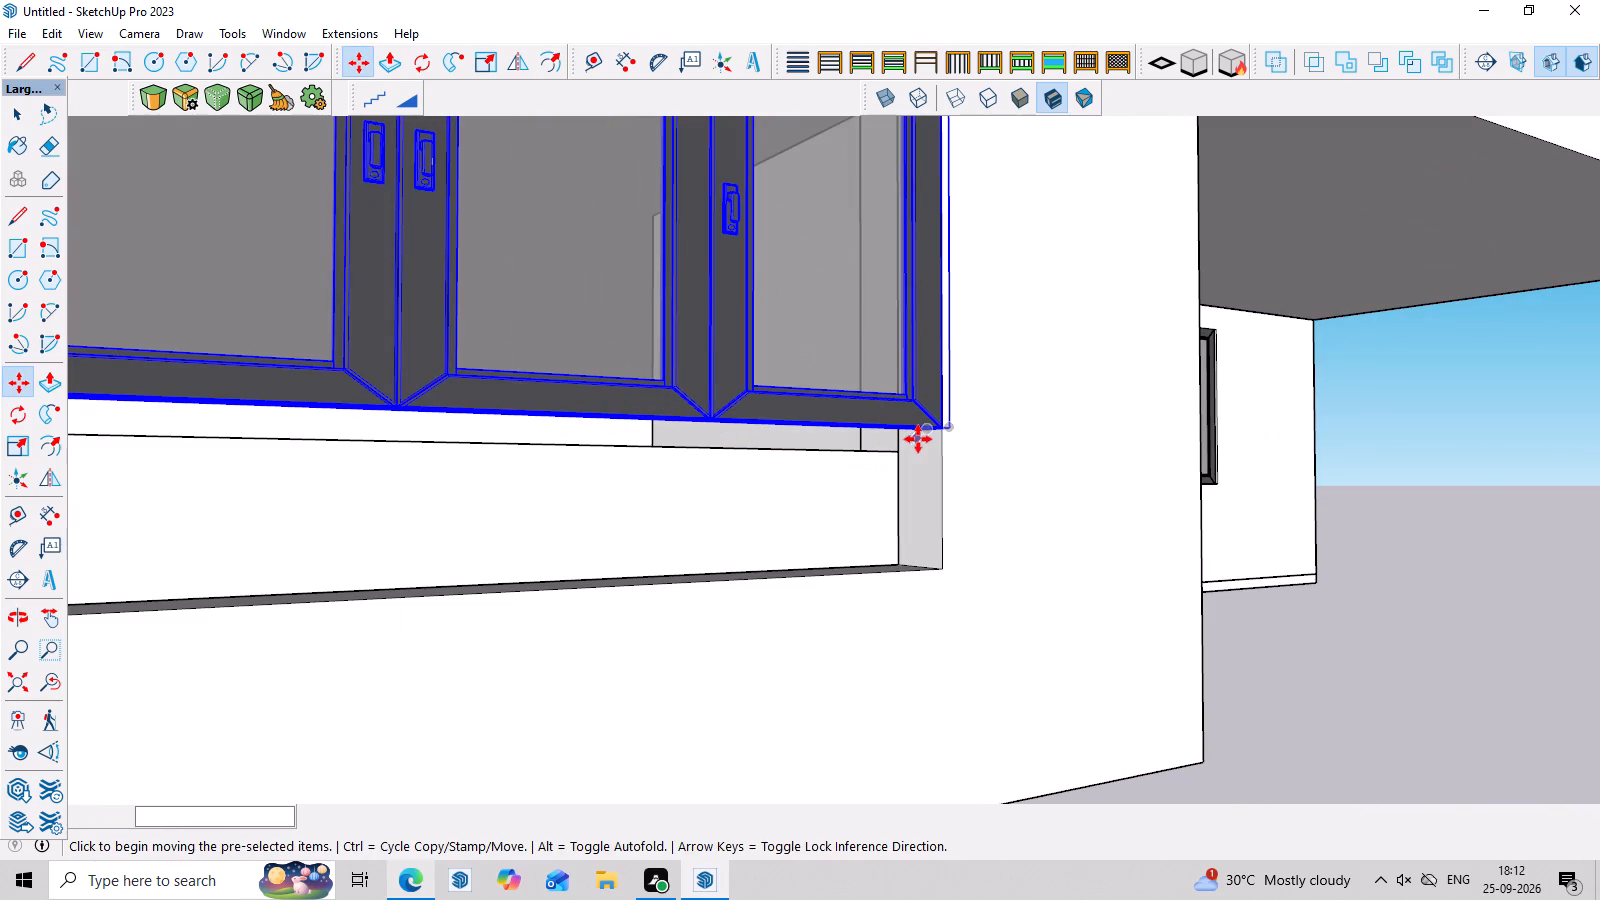
{"action": "left_click", "coordinate": [943, 430]}
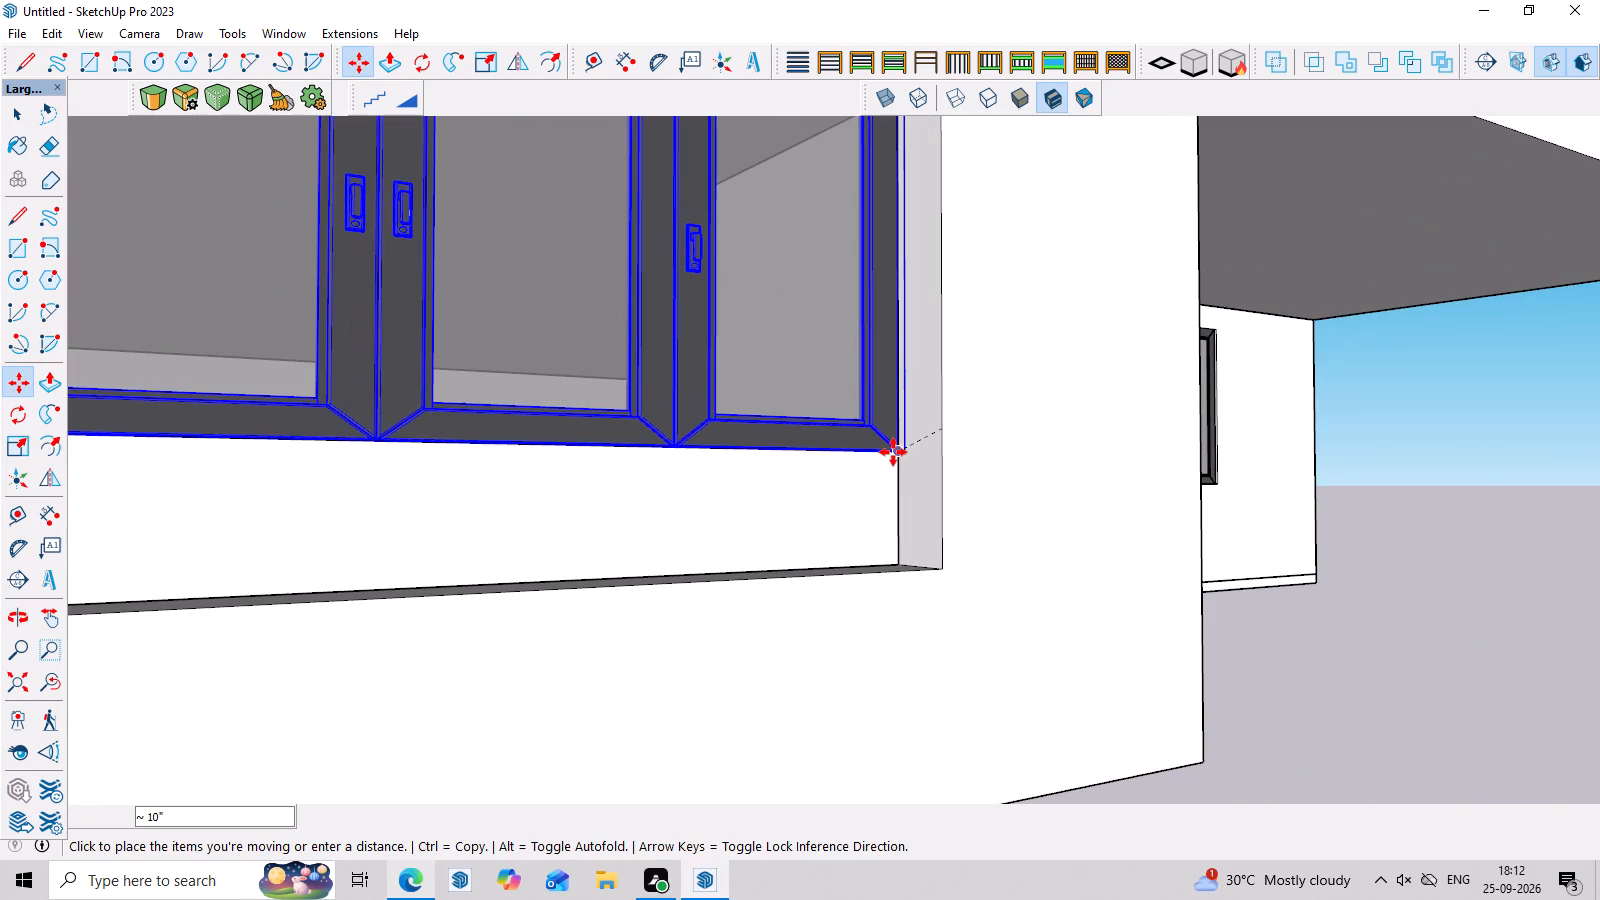
{"action": "left_click", "coordinate": [893, 454]}
{"action": "scroll", "coordinate": [1049, 568], "scroll_direction": "down", "scroll_amount": 8}
{"action": "middle_click_drag", "start_coordinate": [1313, 623], "coordinate": [941, 684]}
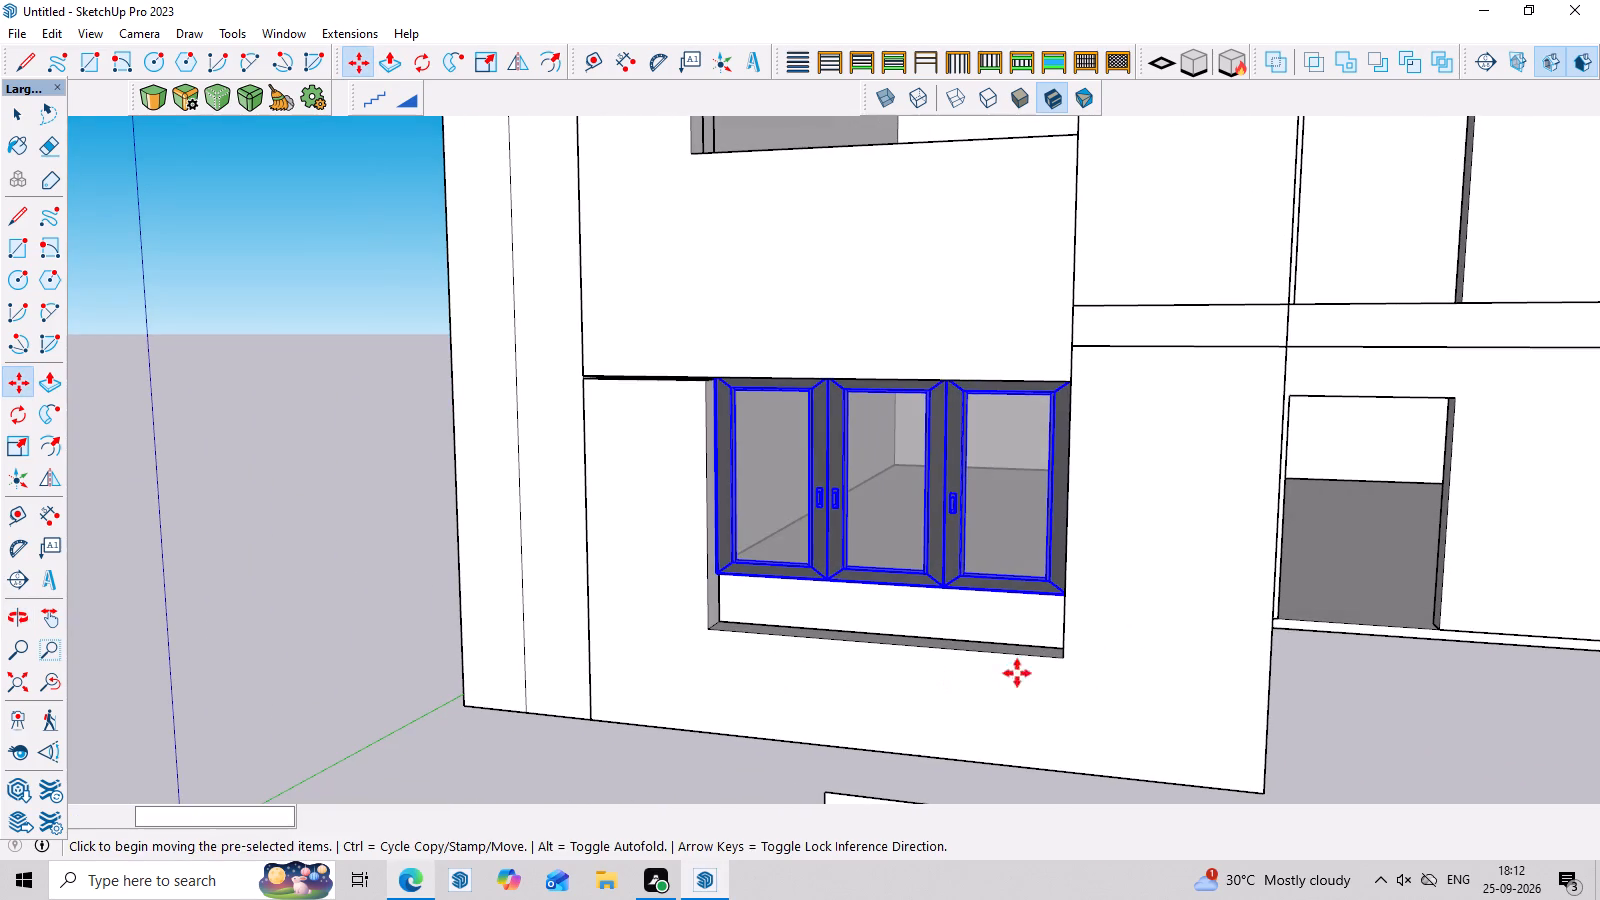
{"action": "key", "text": "space"}
{"action": "left_click", "coordinate": [1351, 643]}
Delete the loose rectangular face standing in front of the house.
{"action": "scroll", "coordinate": [643, 568], "scroll_direction": "down", "scroll_amount": 8}
{"action": "middle_click_drag", "start_coordinate": [1080, 667], "coordinate": [1109, 623]}
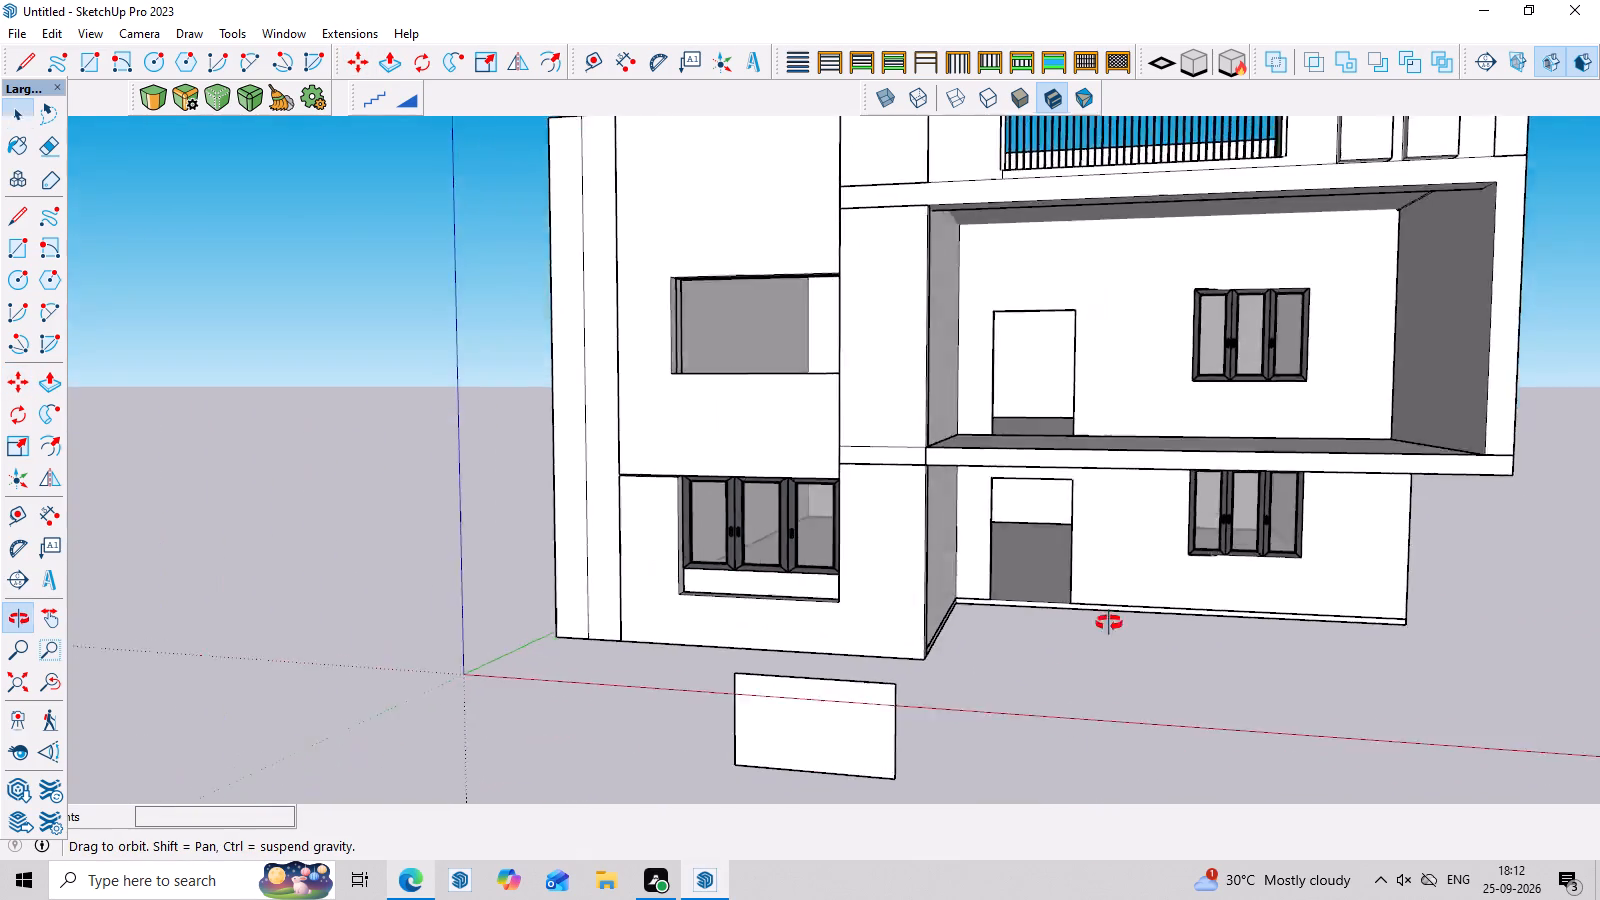
{"action": "middle_click_drag", "start_coordinate": [1109, 623], "coordinate": [1238, 600]}
{"action": "left_click_drag", "start_coordinate": [912, 676], "coordinate": [849, 706]}
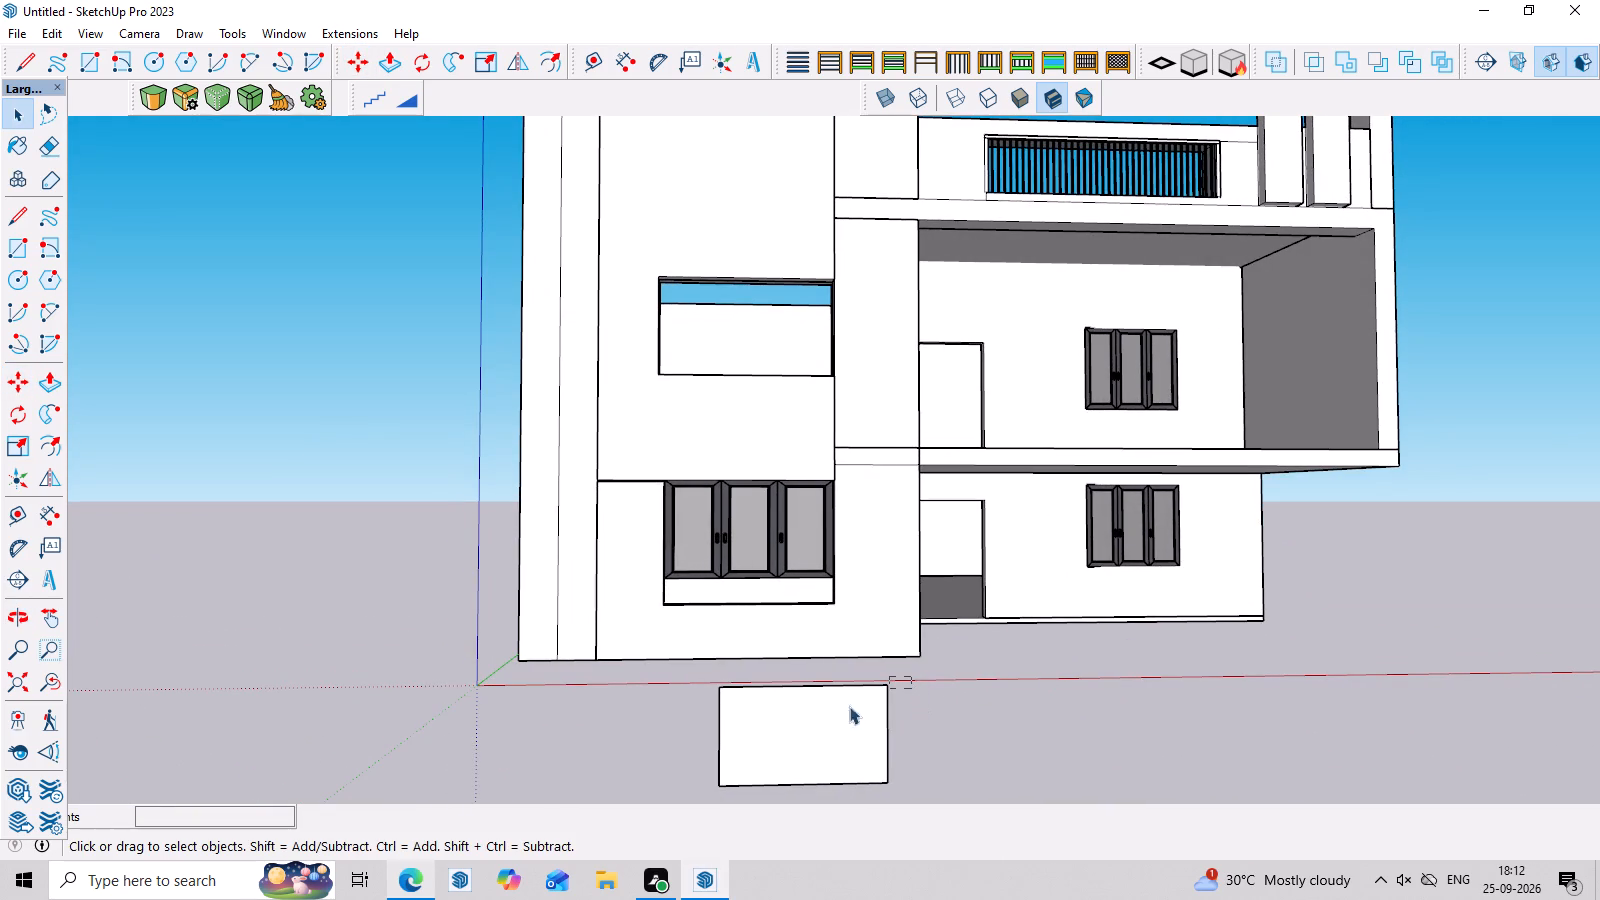
{"action": "left_click_drag", "start_coordinate": [849, 706], "coordinate": [684, 821]}
{"action": "key", "text": "Delete"}
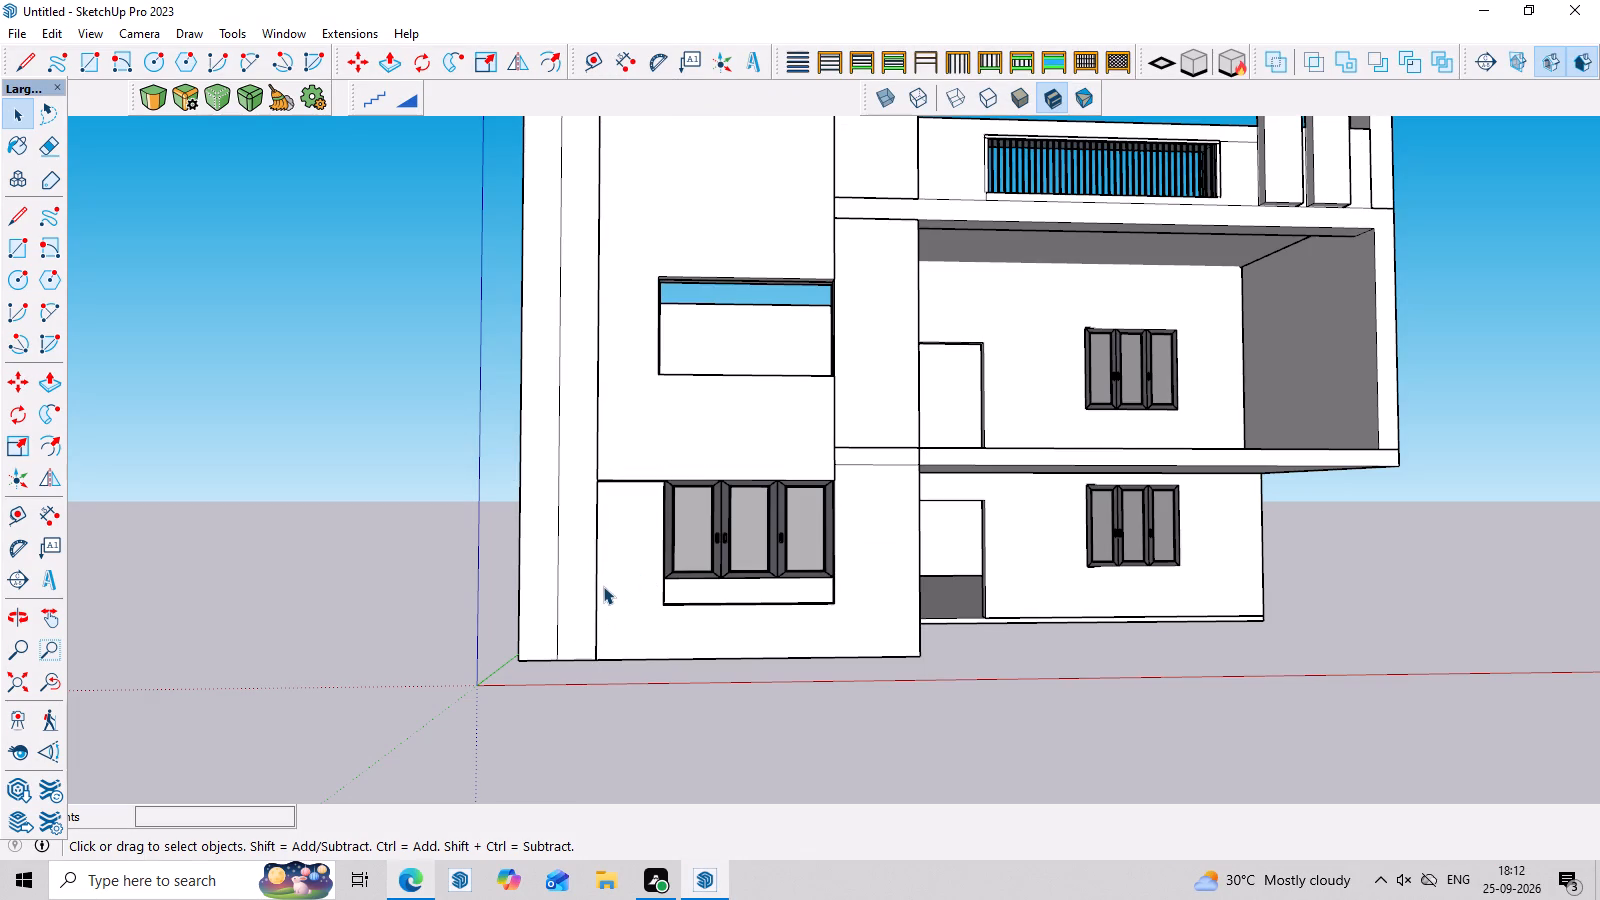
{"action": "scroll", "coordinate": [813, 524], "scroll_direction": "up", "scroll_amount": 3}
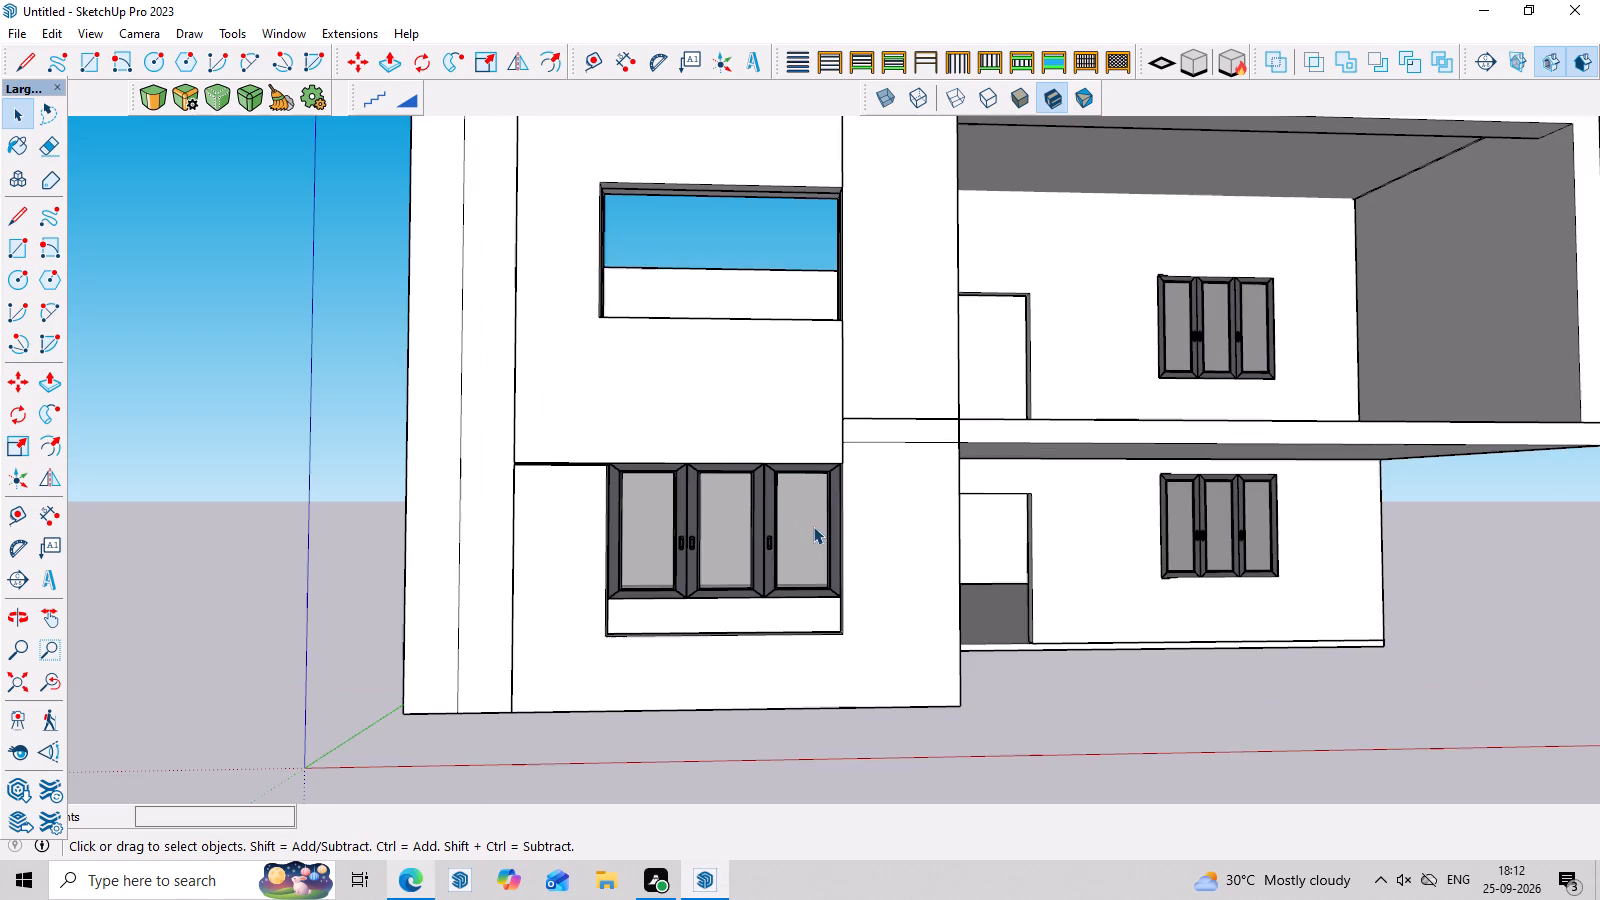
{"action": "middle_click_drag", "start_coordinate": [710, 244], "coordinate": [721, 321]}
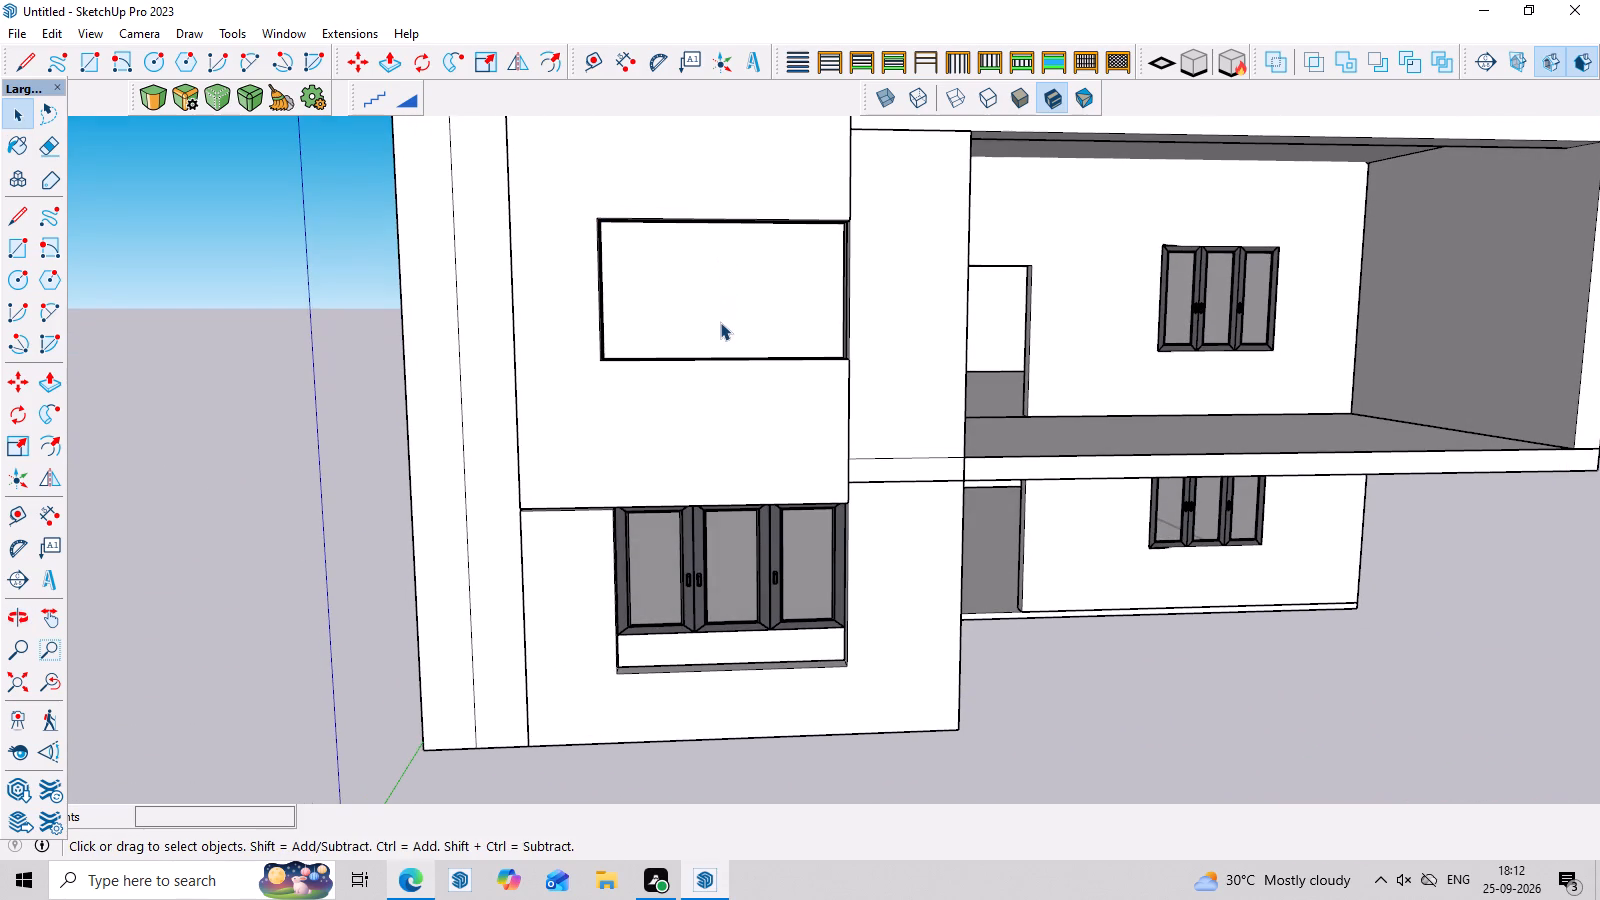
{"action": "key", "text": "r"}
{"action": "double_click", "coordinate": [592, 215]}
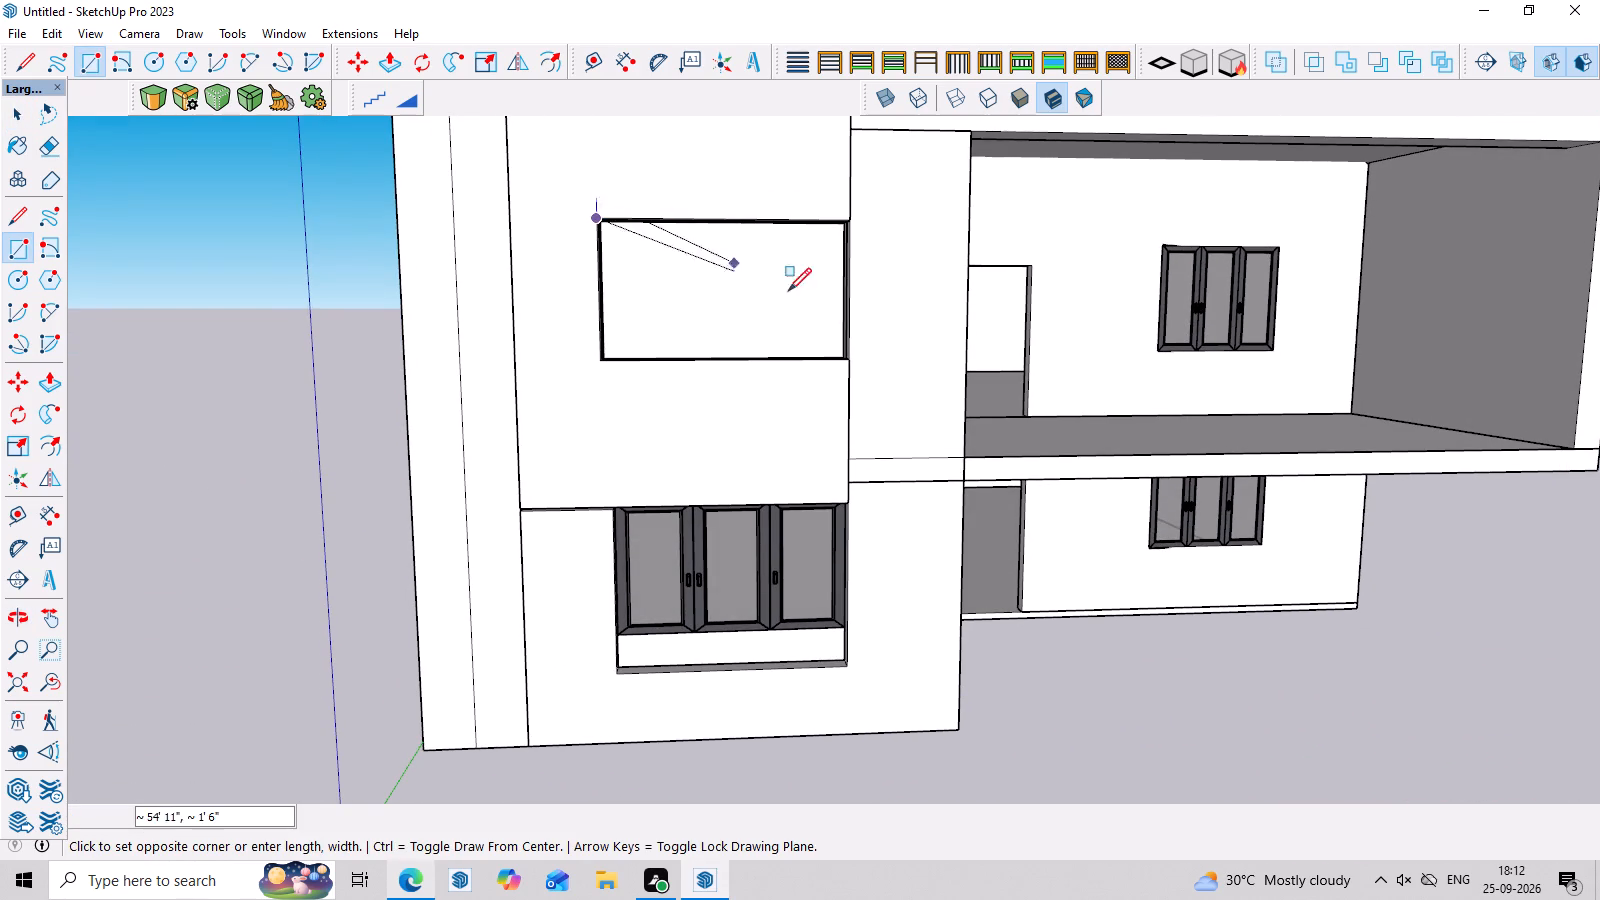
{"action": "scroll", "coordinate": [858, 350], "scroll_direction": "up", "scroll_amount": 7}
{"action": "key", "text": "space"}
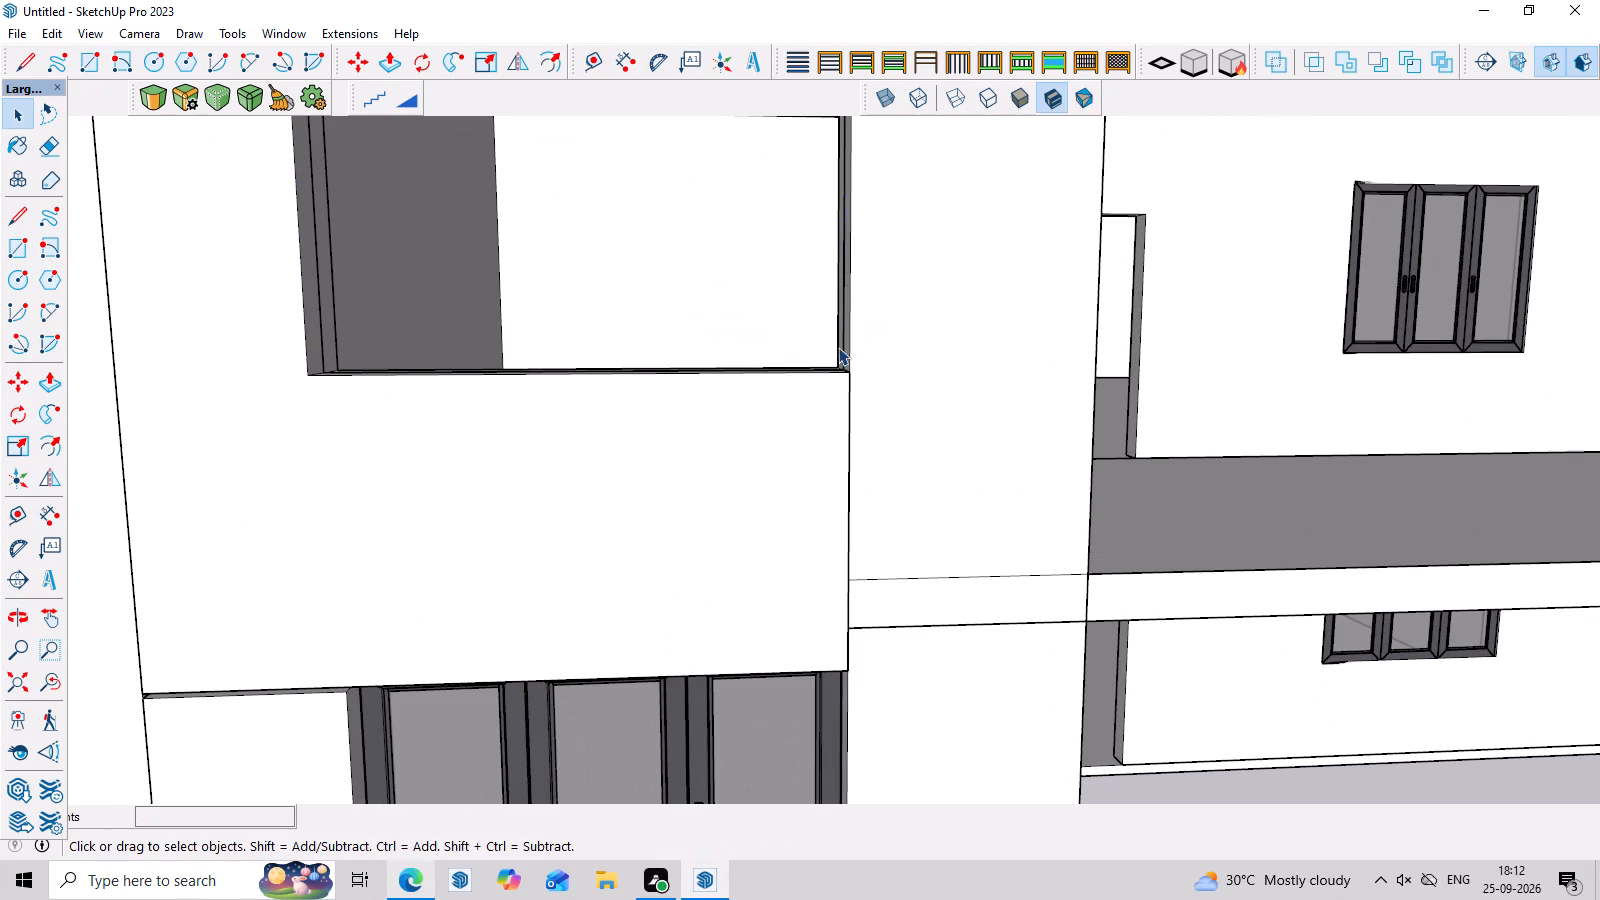
Draw a rectangle of about 9' by 5' across the upper-floor front opening, between opposite corners of its recess.
{"action": "scroll", "coordinate": [838, 347], "scroll_direction": "down", "scroll_amount": 3}
{"action": "scroll", "coordinate": [632, 288], "scroll_direction": "up", "scroll_amount": 3}
{"action": "middle_click", "coordinate": [631, 283]}
{"action": "scroll", "coordinate": [632, 260], "scroll_direction": "down", "scroll_amount": 2}
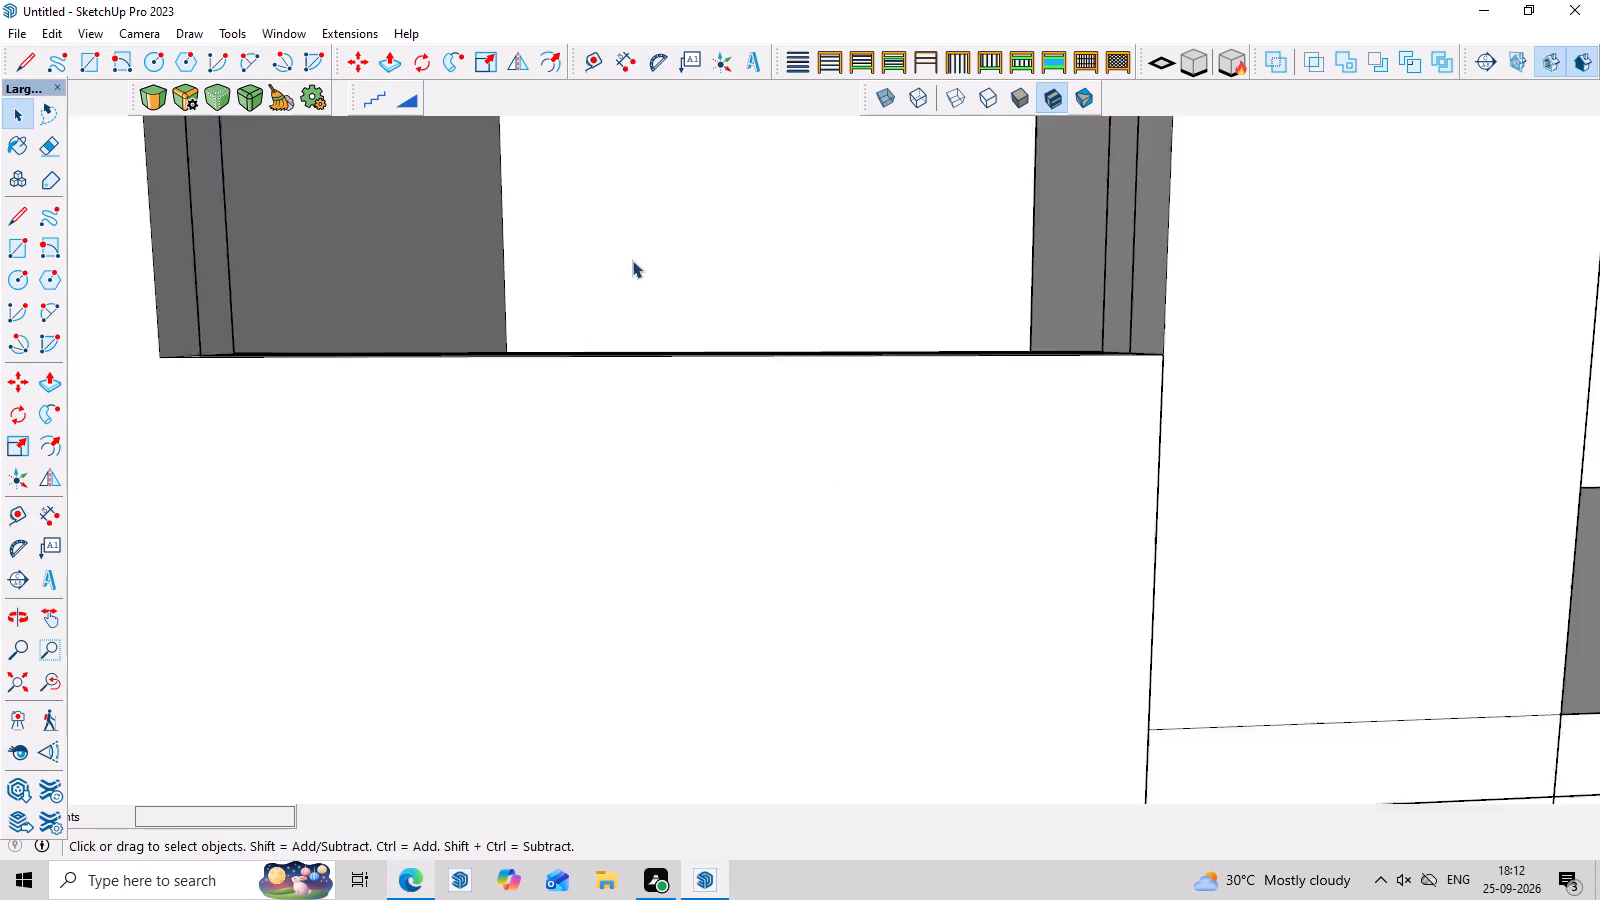
{"action": "scroll", "coordinate": [632, 260], "scroll_direction": "down", "scroll_amount": 2}
{"action": "scroll", "coordinate": [819, 342], "scroll_direction": "down", "scroll_amount": 2}
{"action": "middle_click_drag", "start_coordinate": [870, 157], "coordinate": [869, 93]}
{"action": "scroll", "coordinate": [773, 118], "scroll_direction": "up", "scroll_amount": 3}
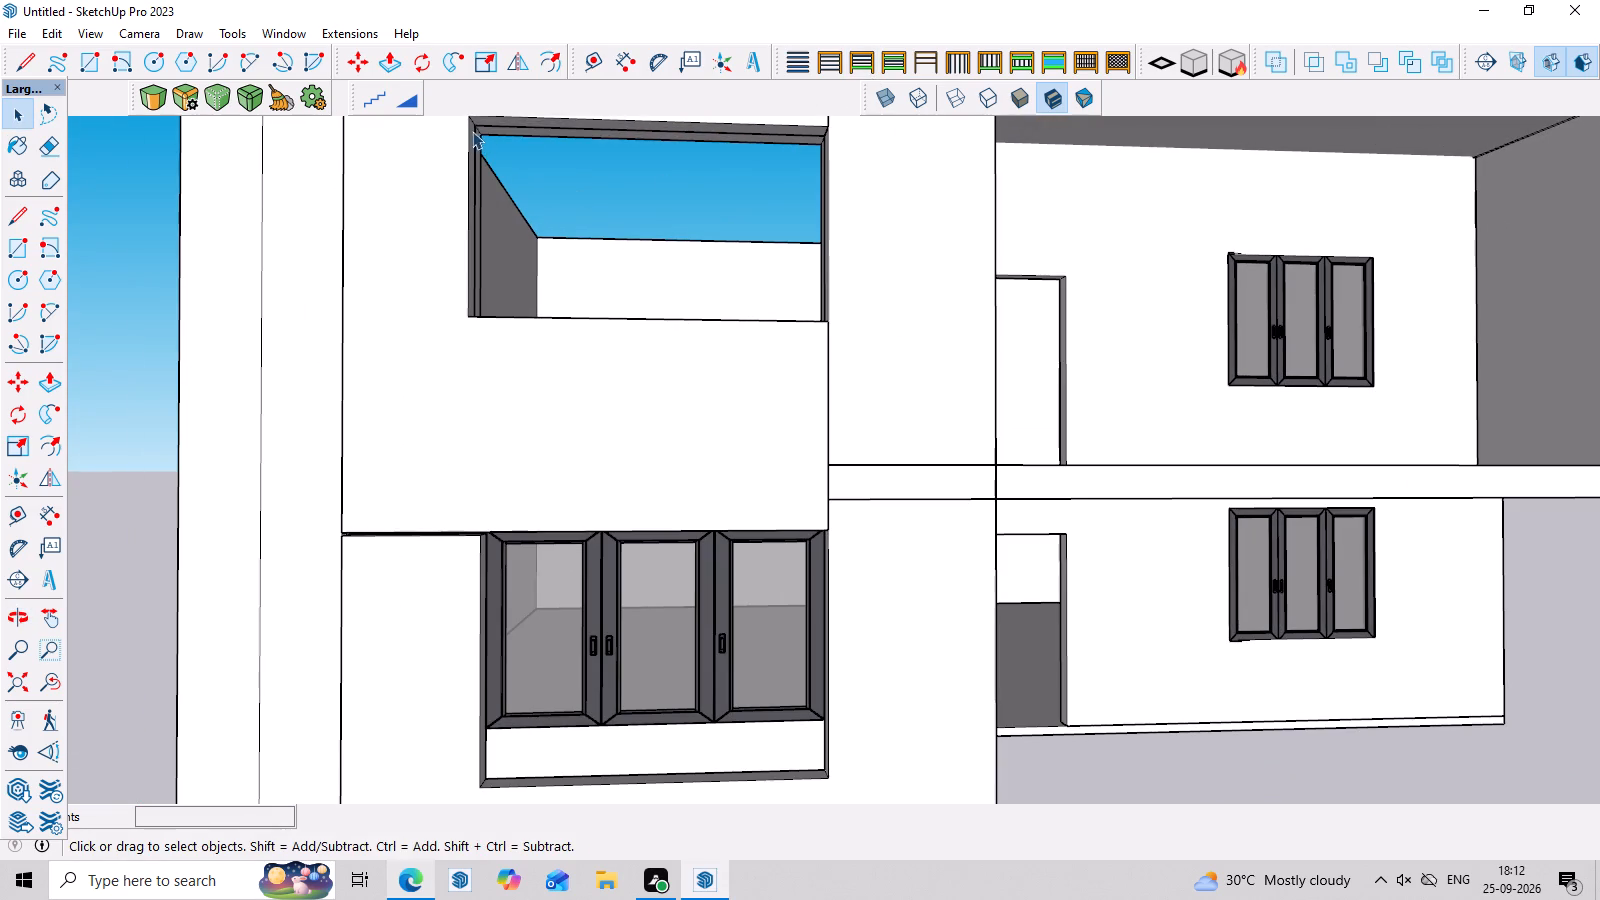
{"action": "middle_click_drag", "start_coordinate": [485, 131], "coordinate": [468, 149]}
{"action": "scroll", "coordinate": [487, 162], "scroll_direction": "up", "scroll_amount": 2}
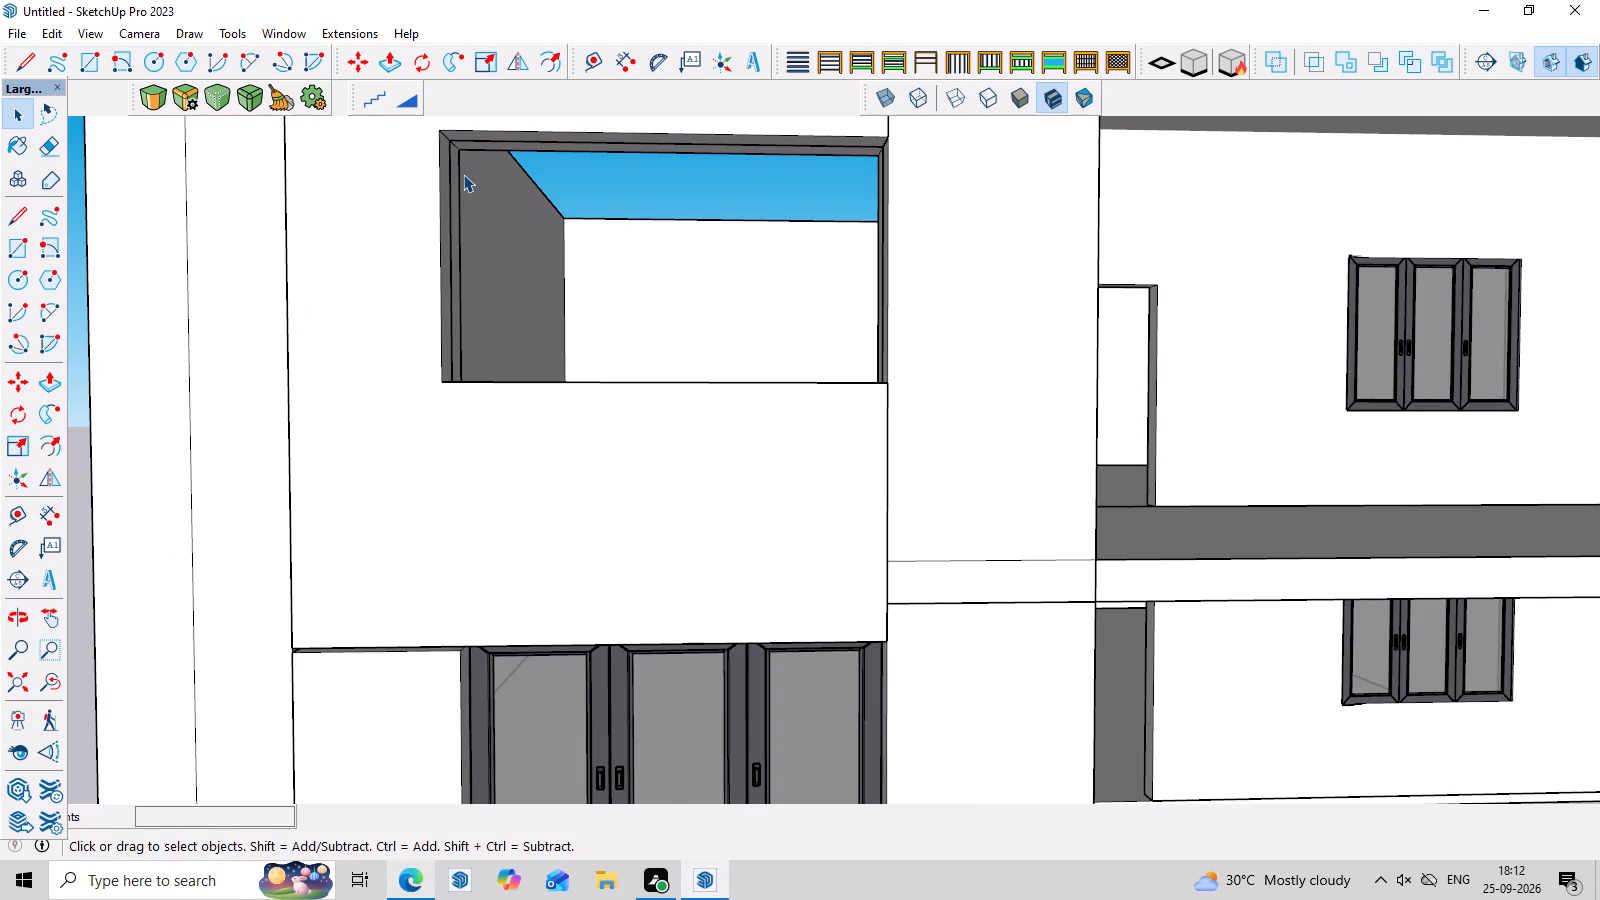
{"action": "key", "text": "r"}
{"action": "left_click", "coordinate": [444, 135]}
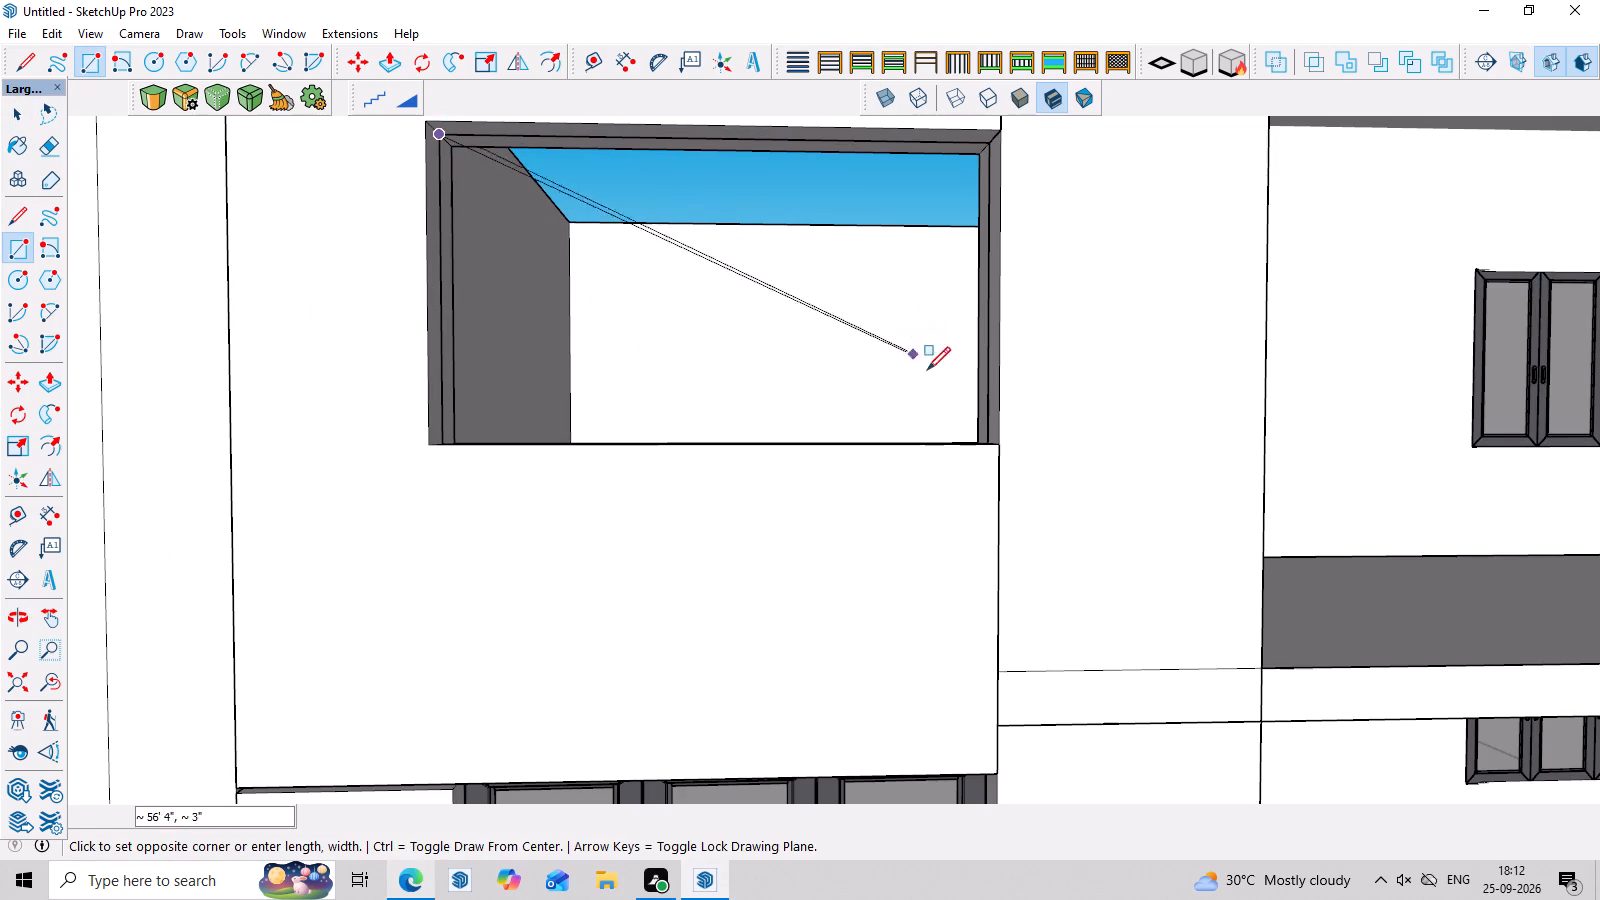
{"action": "scroll", "coordinate": [987, 436], "scroll_direction": "up", "scroll_amount": 3}
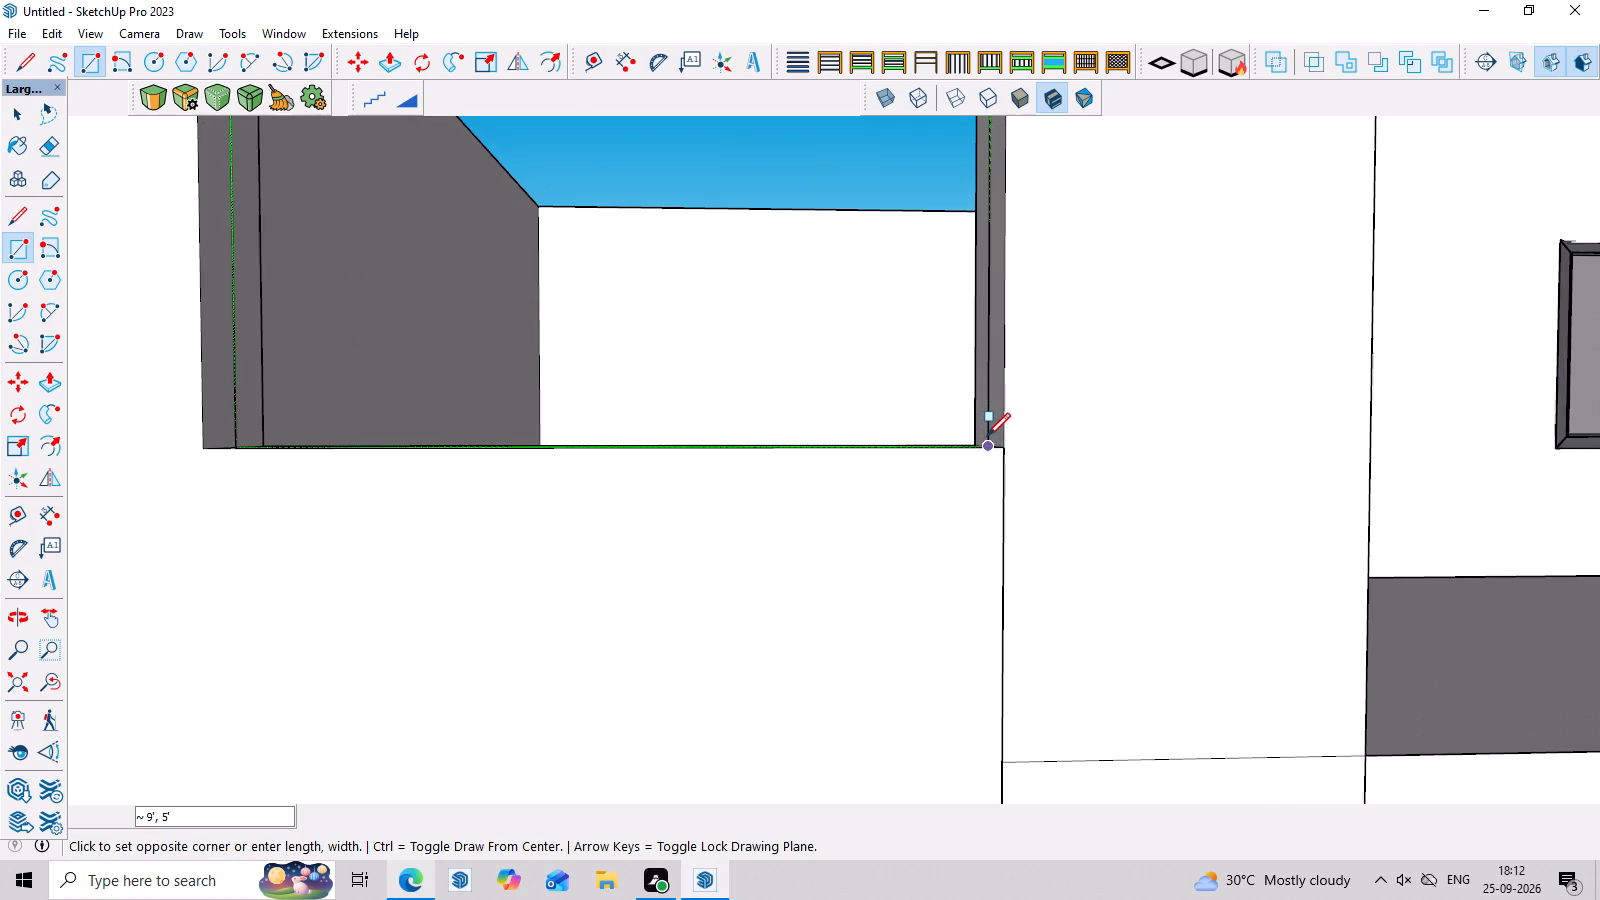
{"action": "scroll", "coordinate": [987, 436], "scroll_direction": "up", "scroll_amount": 3}
{"action": "left_click", "coordinate": [990, 446]}
{"action": "scroll", "coordinate": [990, 446], "scroll_direction": "down", "scroll_amount": 3}
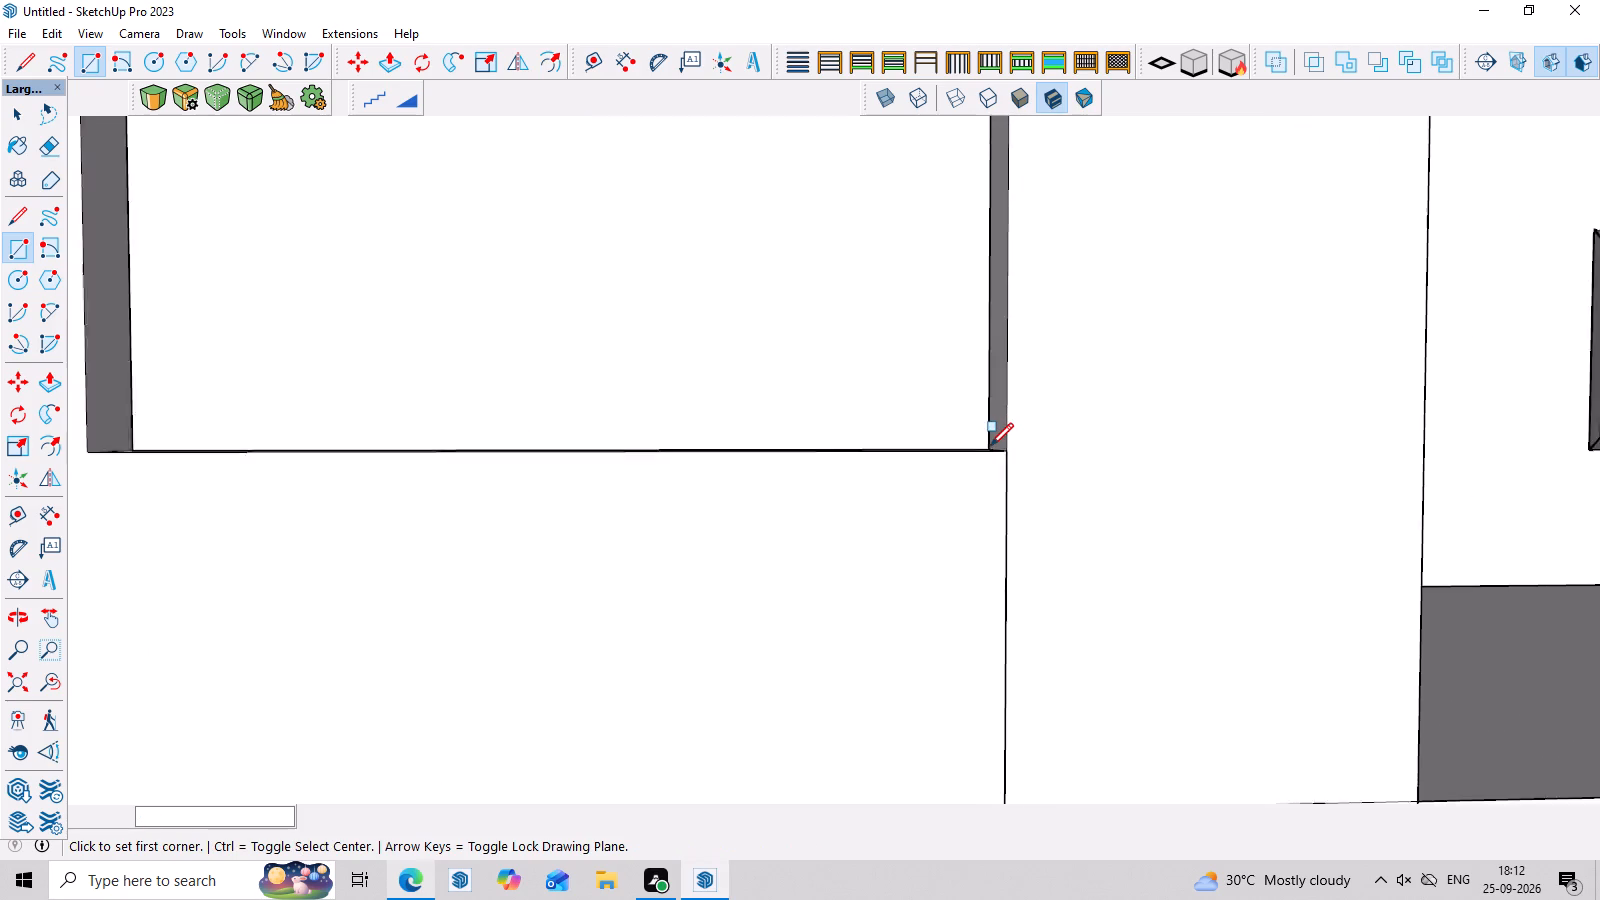
{"action": "scroll", "coordinate": [990, 446], "scroll_direction": "down", "scroll_amount": 4}
{"action": "scroll", "coordinate": [1040, 567], "scroll_direction": "down", "scroll_amount": 3}
{"action": "key", "text": "space"}
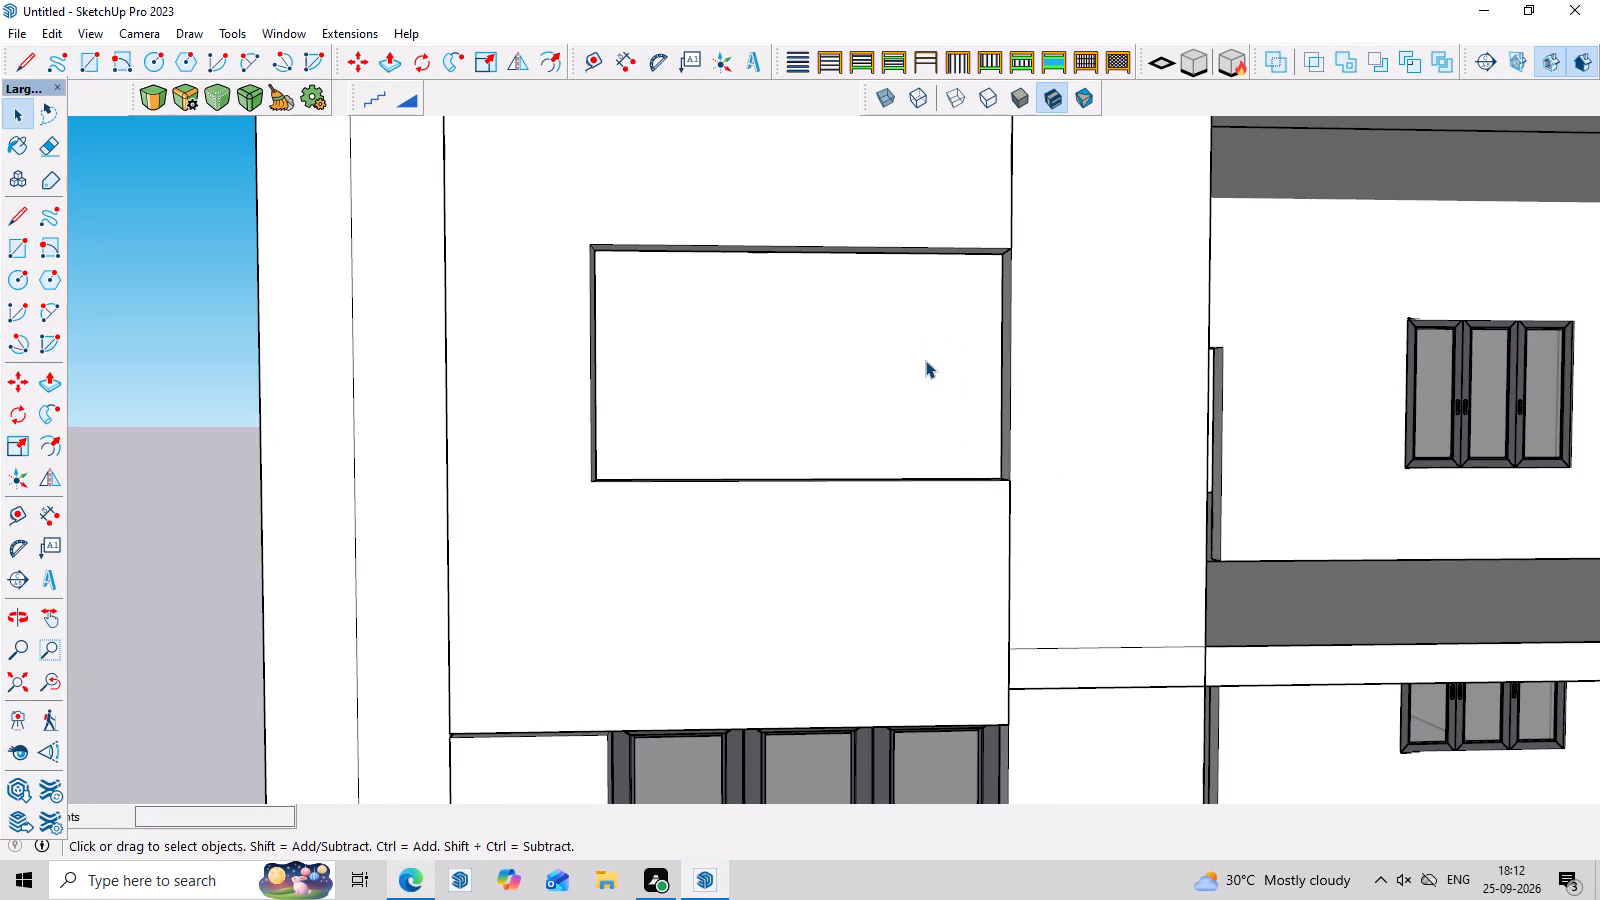
Move the new rectangular face by its lower corner about 37' 11" out of the upper-floor opening, in front of the house.
{"action": "left_click", "coordinate": [925, 360]}
{"action": "key", "text": "m"}
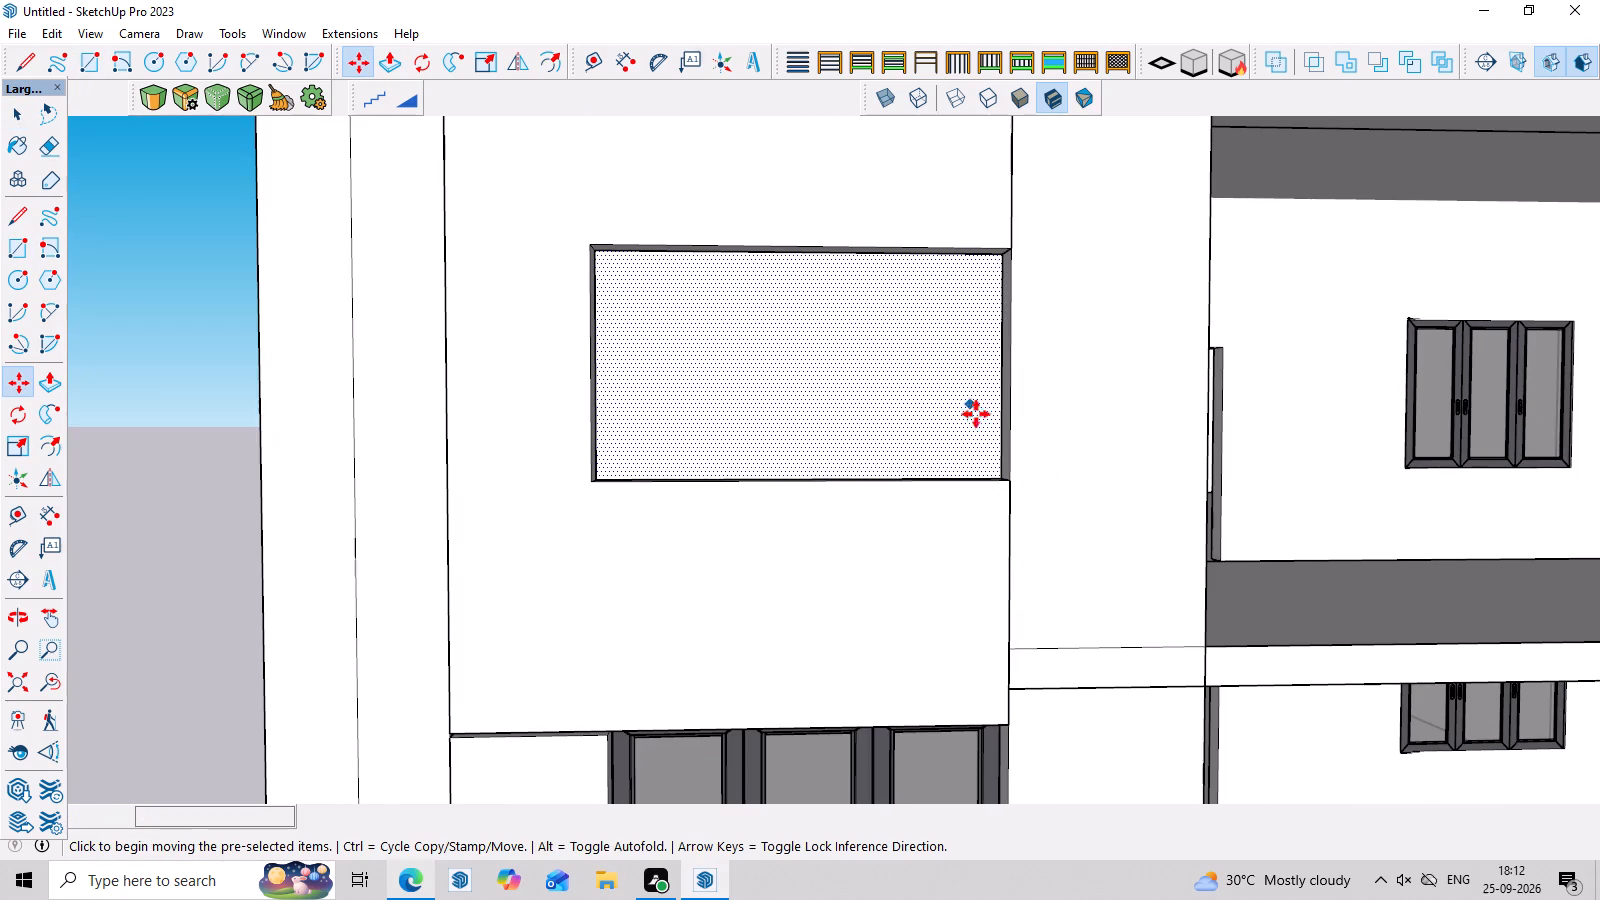
{"action": "left_click", "coordinate": [1002, 478]}
{"action": "scroll", "coordinate": [0, 798], "scroll_direction": "down", "scroll_amount": 4}
{"action": "scroll", "coordinate": [243, 712], "scroll_direction": "down", "scroll_amount": 8}
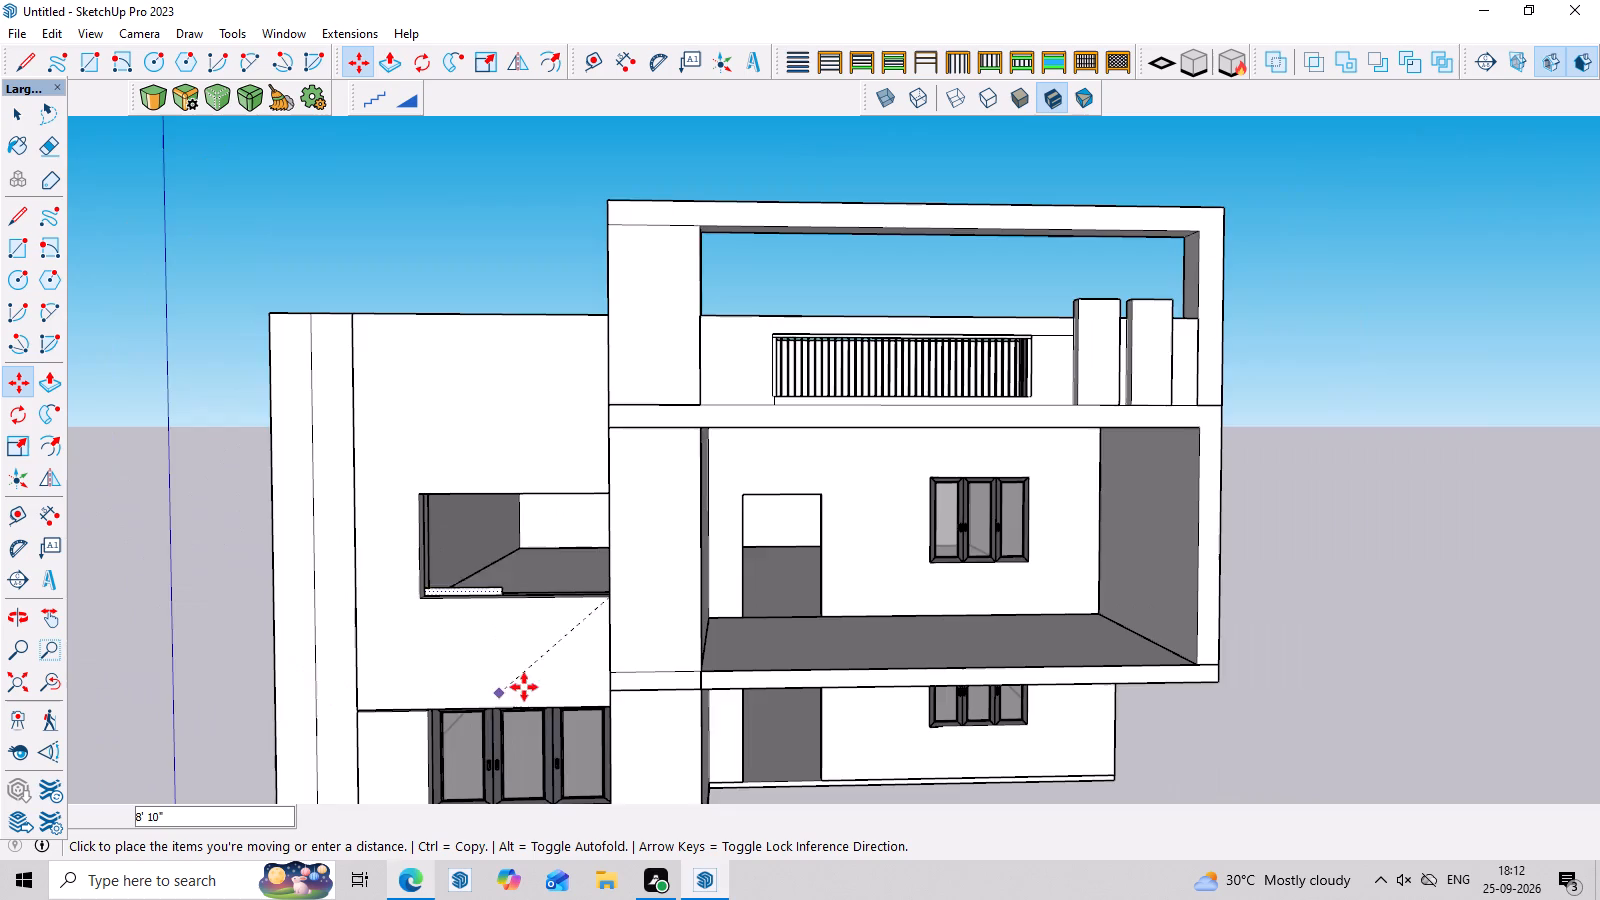
{"action": "scroll", "coordinate": [554, 673], "scroll_direction": "down", "scroll_amount": 4}
{"action": "scroll", "coordinate": [217, 664], "scroll_direction": "down", "scroll_amount": 8}
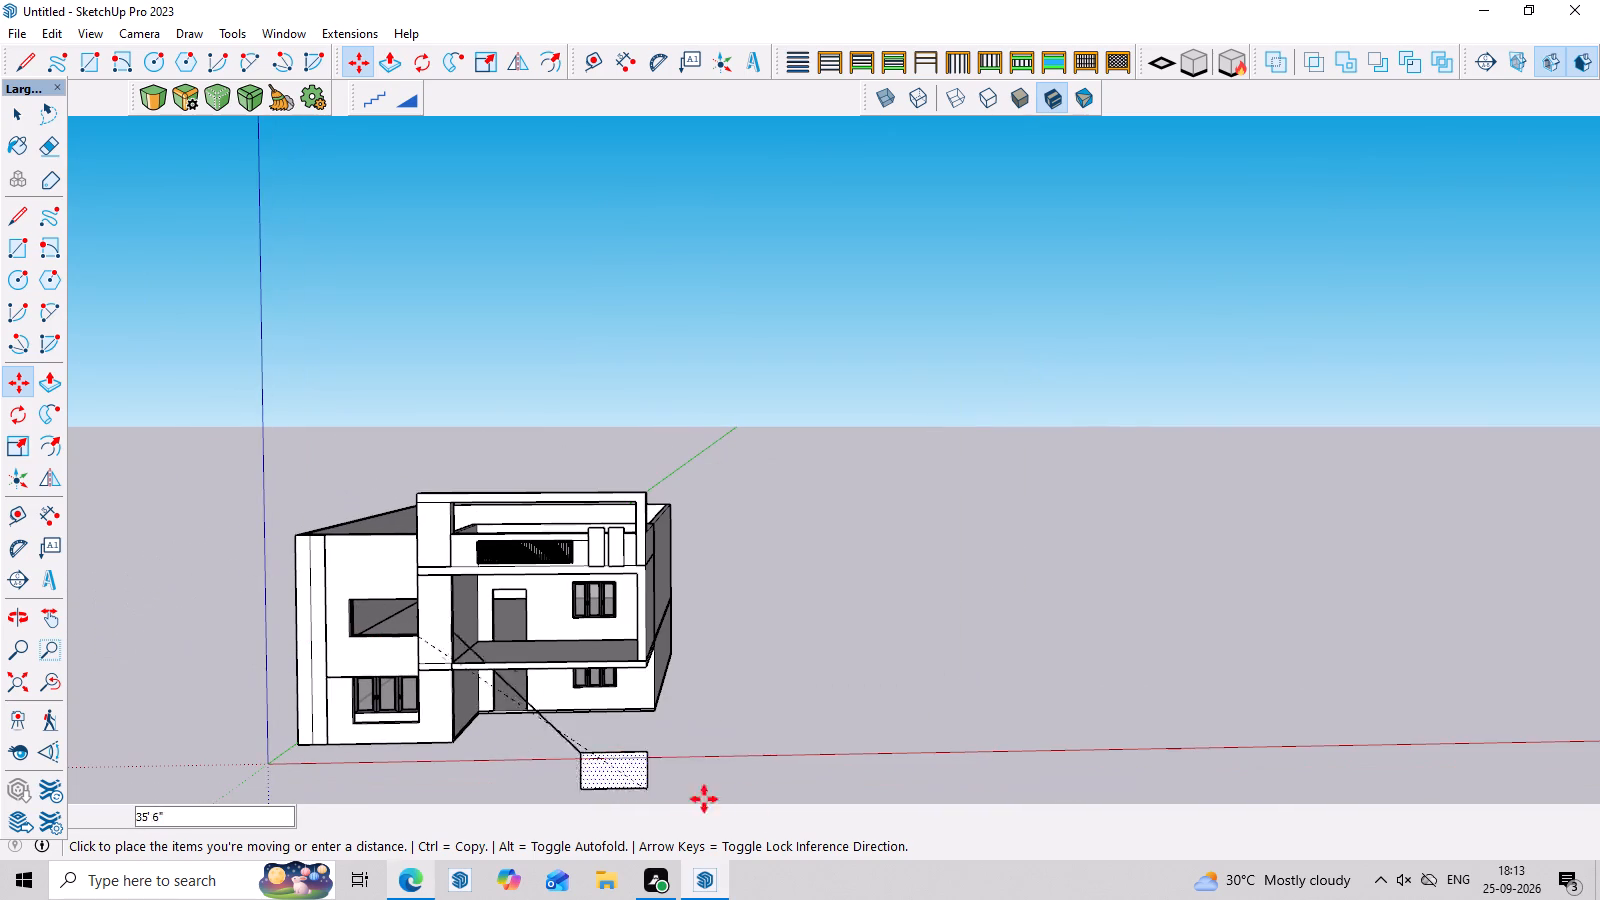
{"action": "middle_click_drag", "start_coordinate": [468, 746], "coordinate": [1012, 775]}
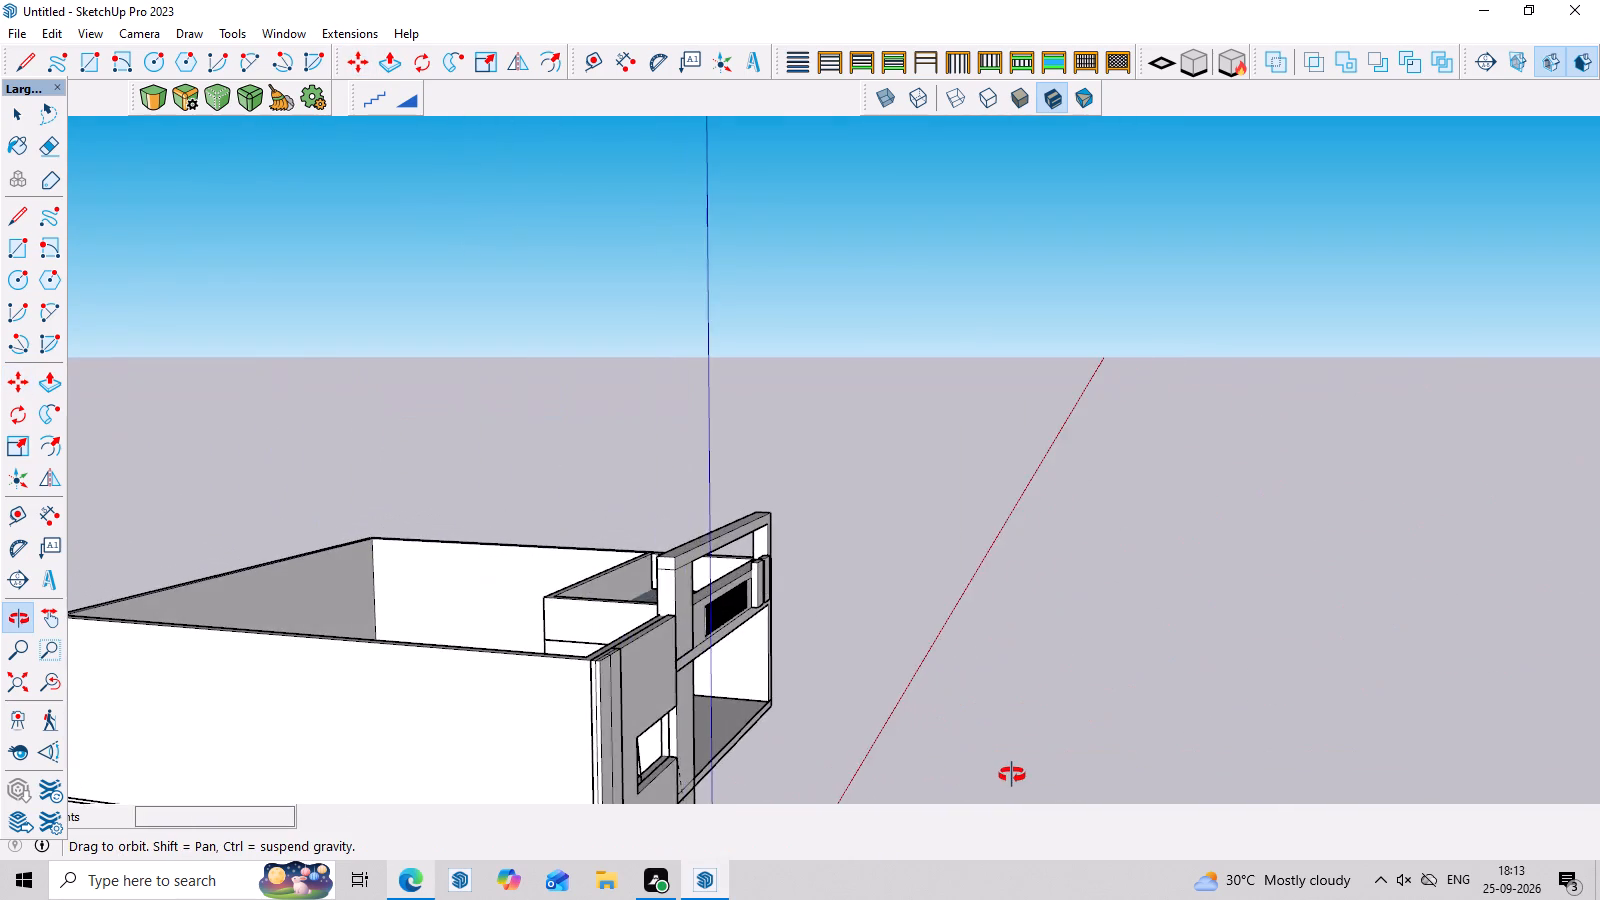
{"action": "middle_click_drag", "start_coordinate": [1012, 775], "coordinate": [906, 773]}
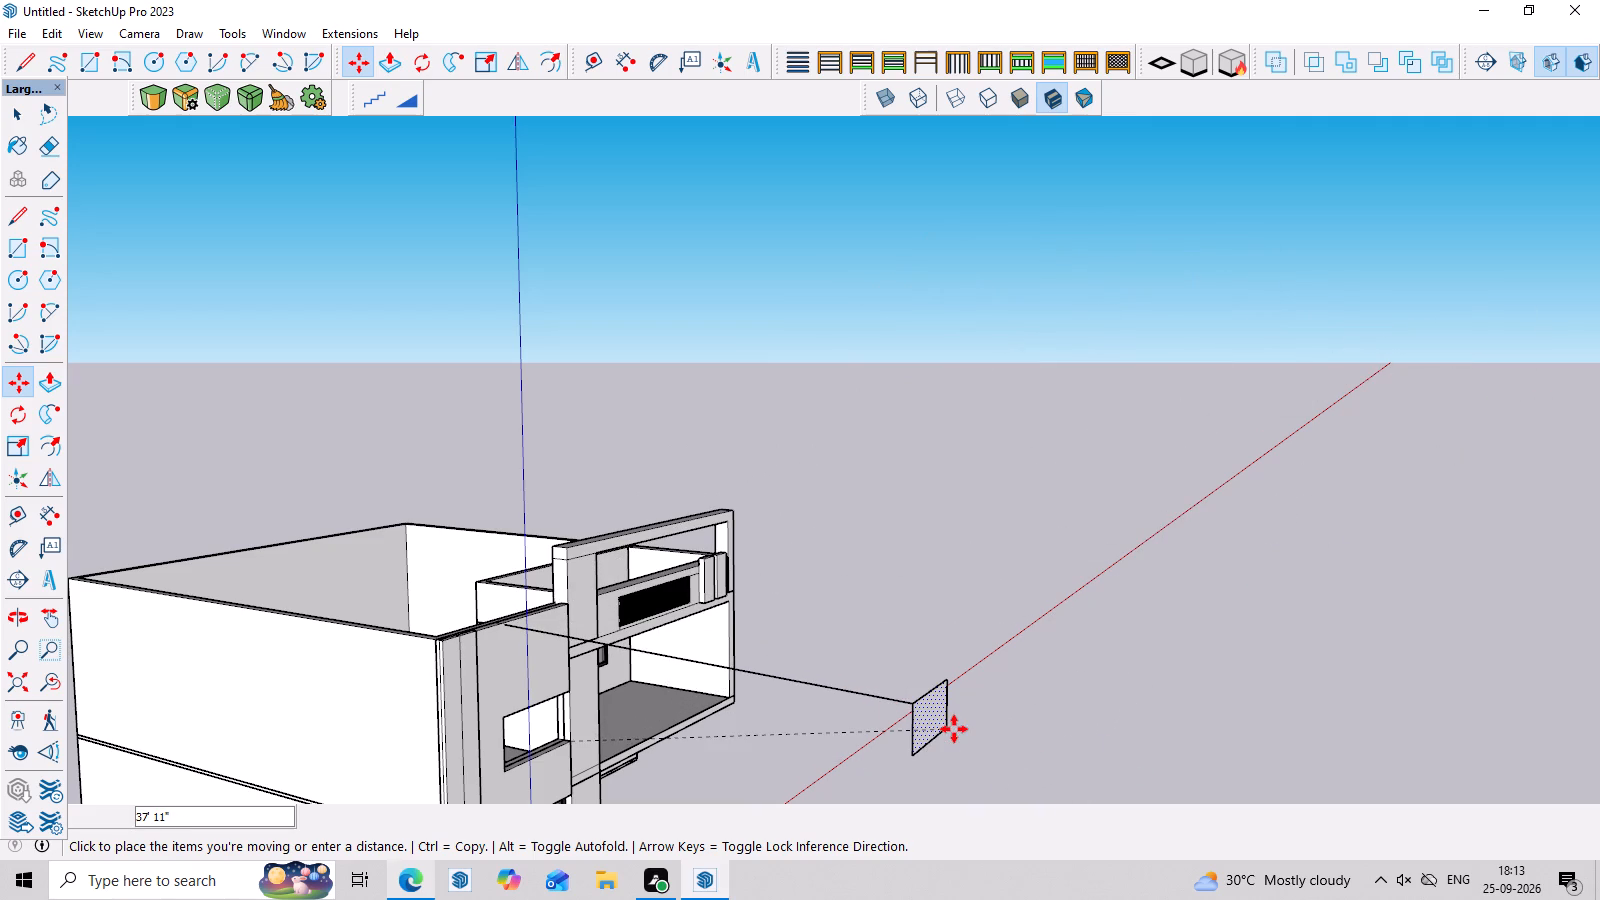
{"action": "left_click", "coordinate": [954, 729]}
{"action": "middle_click_drag", "start_coordinate": [1041, 807], "coordinate": [1182, 844]}
{"action": "key", "text": "space"}
Erase the stray line stretching from the house to the moved rectangular face.
{"action": "key", "text": "e"}
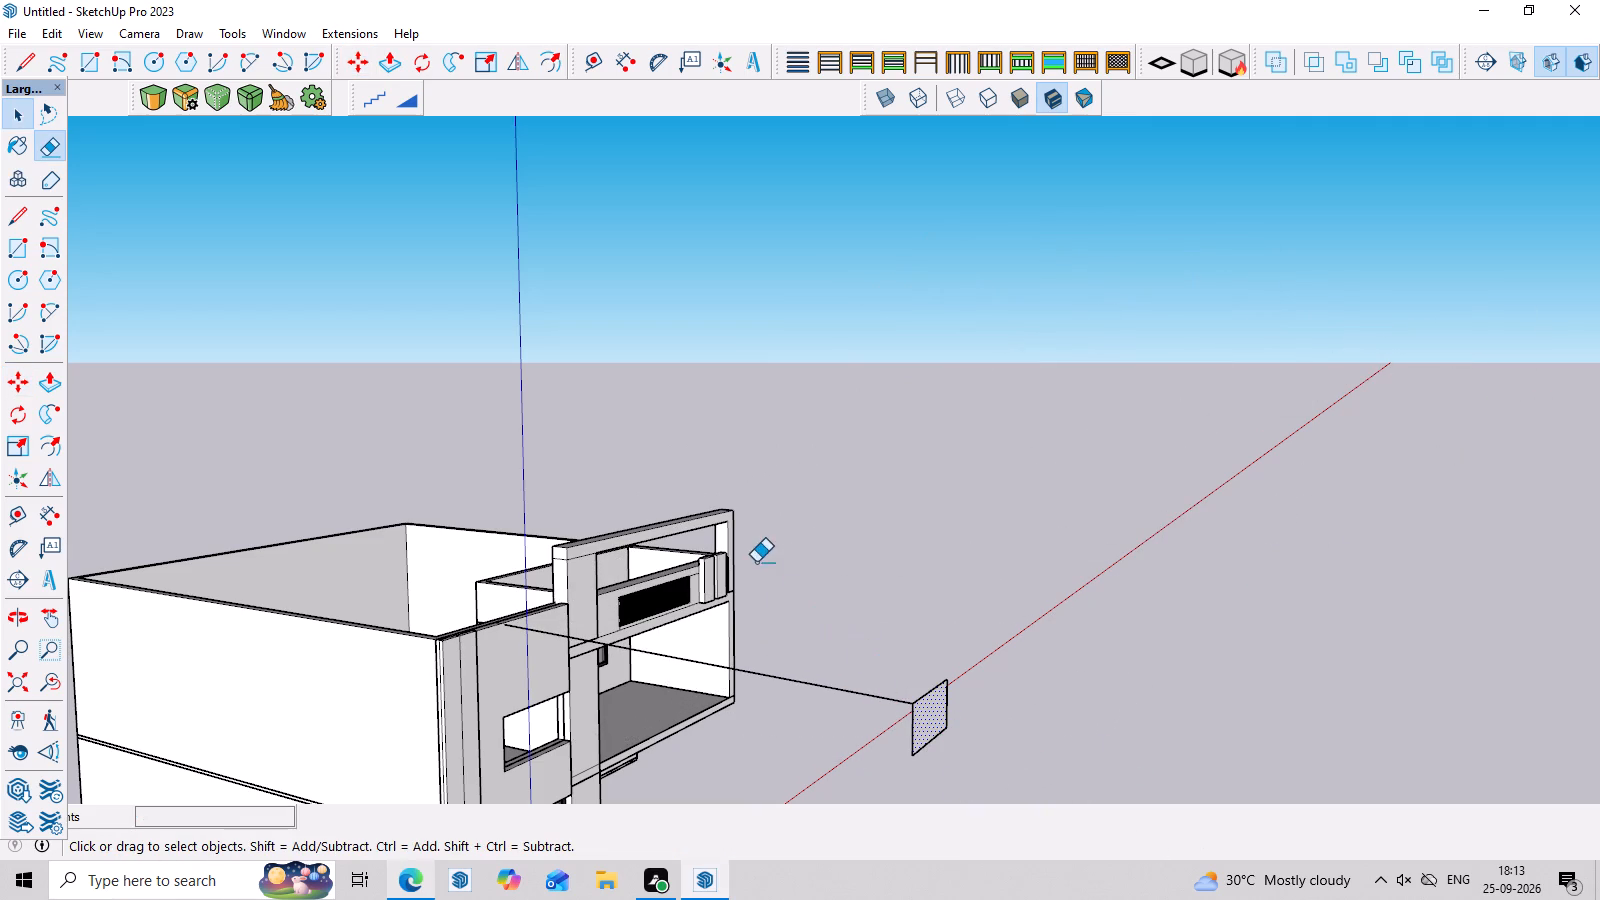
{"action": "left_click_drag", "start_coordinate": [767, 625], "coordinate": [769, 691]}
{"action": "scroll", "coordinate": [842, 656], "scroll_direction": "down", "scroll_amount": 4}
{"action": "middle_click_drag", "start_coordinate": [1070, 702], "coordinate": [831, 563]}
{"action": "scroll", "coordinate": [785, 633], "scroll_direction": "up", "scroll_amount": 2}
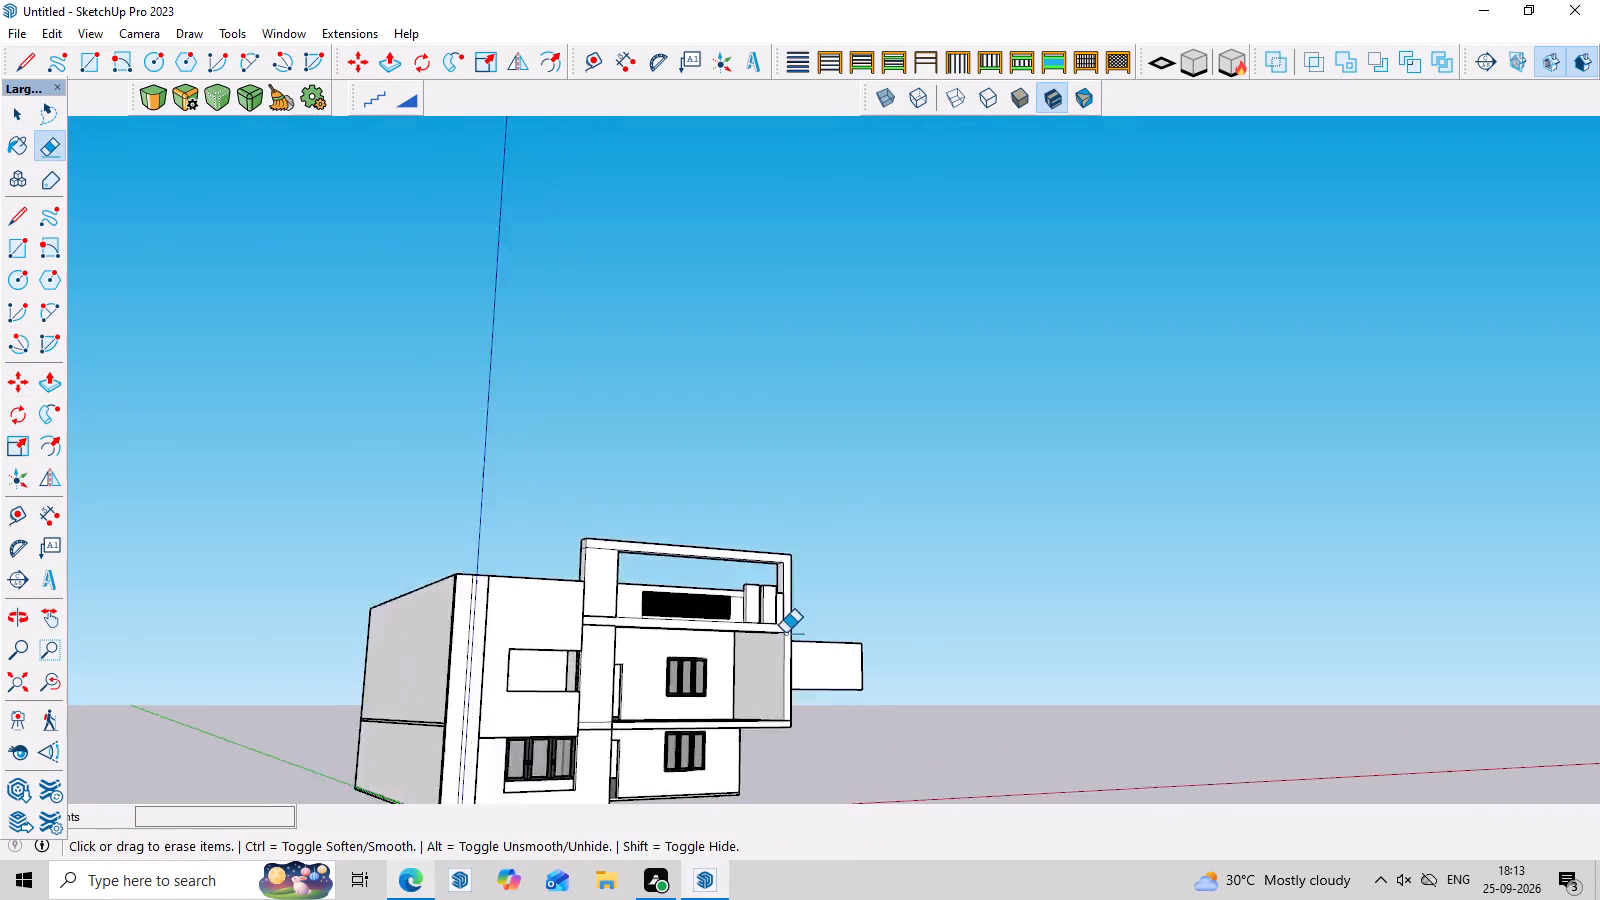
{"action": "scroll", "coordinate": [785, 633], "scroll_direction": "up", "scroll_amount": 5}
{"action": "middle_click_drag", "start_coordinate": [975, 703], "coordinate": [901, 737]}
{"action": "key", "text": "space"}
Copy the three-panel window under the balcony about 46' 11" out by its lower corner to the loose rectangle's lower corner.
{"action": "scroll", "coordinate": [902, 624], "scroll_direction": "down", "scroll_amount": 6}
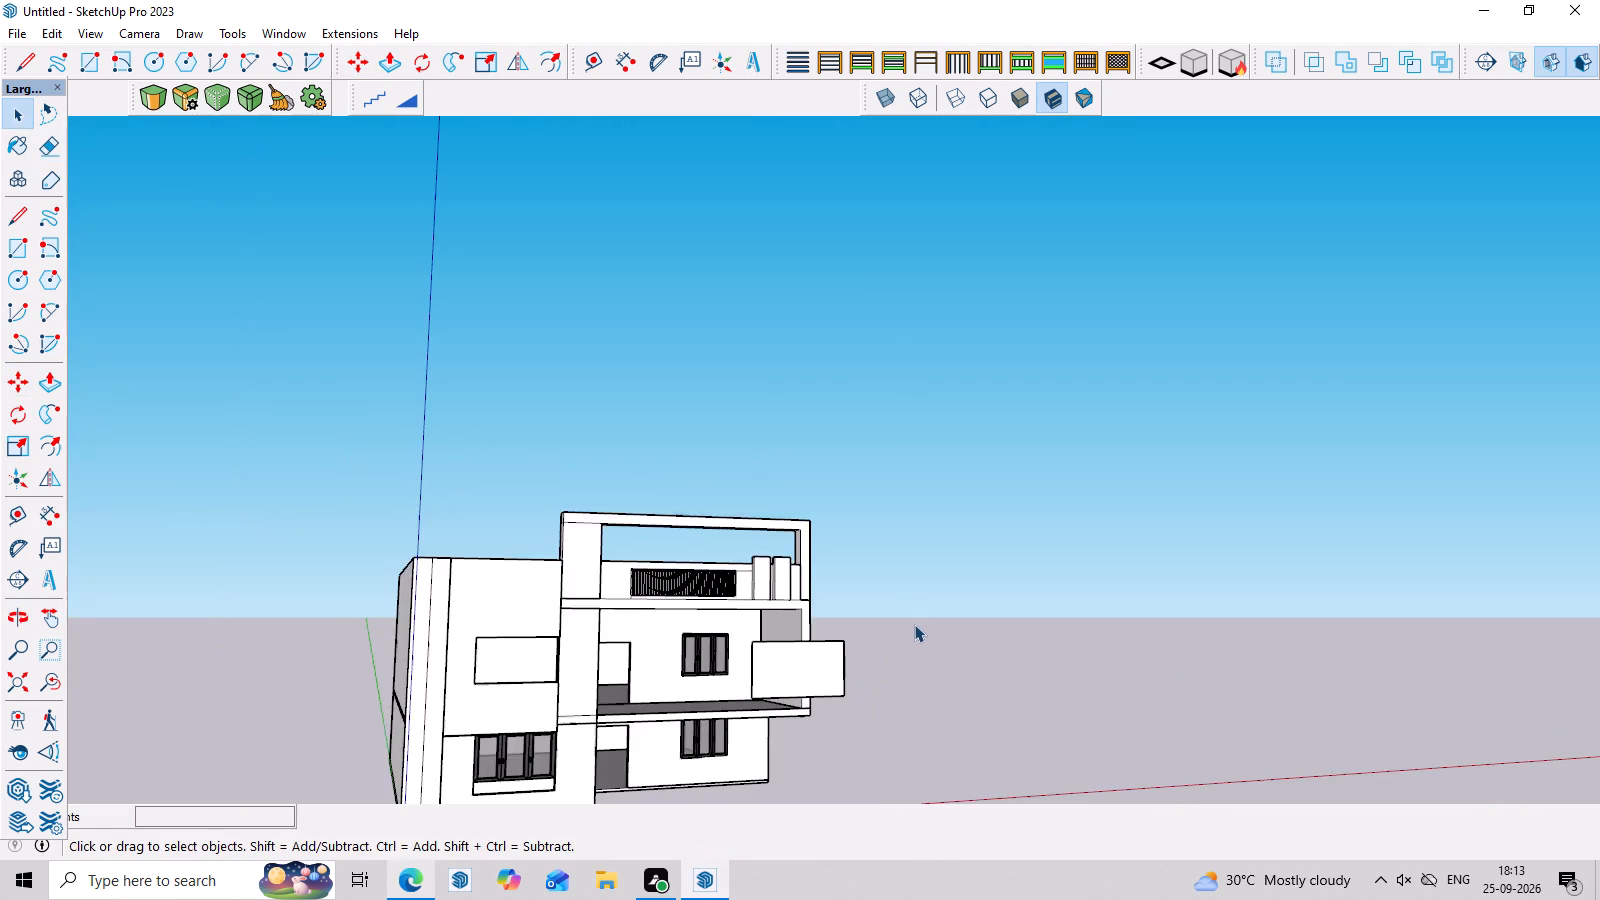
{"action": "scroll", "coordinate": [914, 624], "scroll_direction": "down", "scroll_amount": 1}
{"action": "middle_click_drag", "start_coordinate": [993, 667], "coordinate": [923, 702]}
{"action": "scroll", "coordinate": [833, 720], "scroll_direction": "up", "scroll_amount": 7}
{"action": "left_click", "coordinate": [703, 714]}
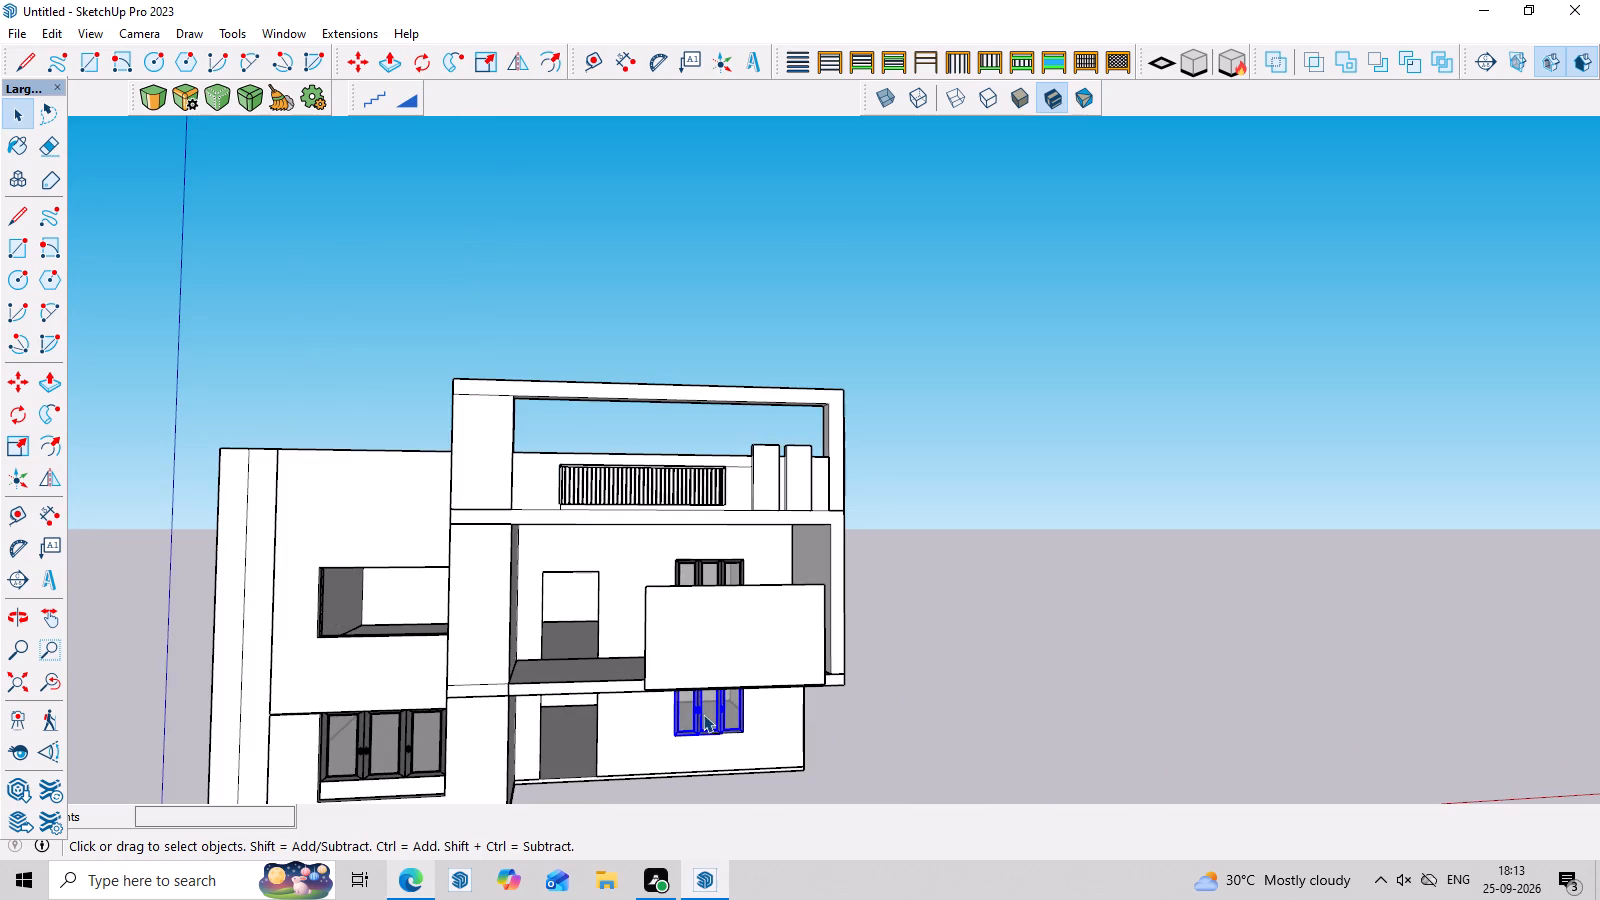
{"action": "key", "text": "m"}
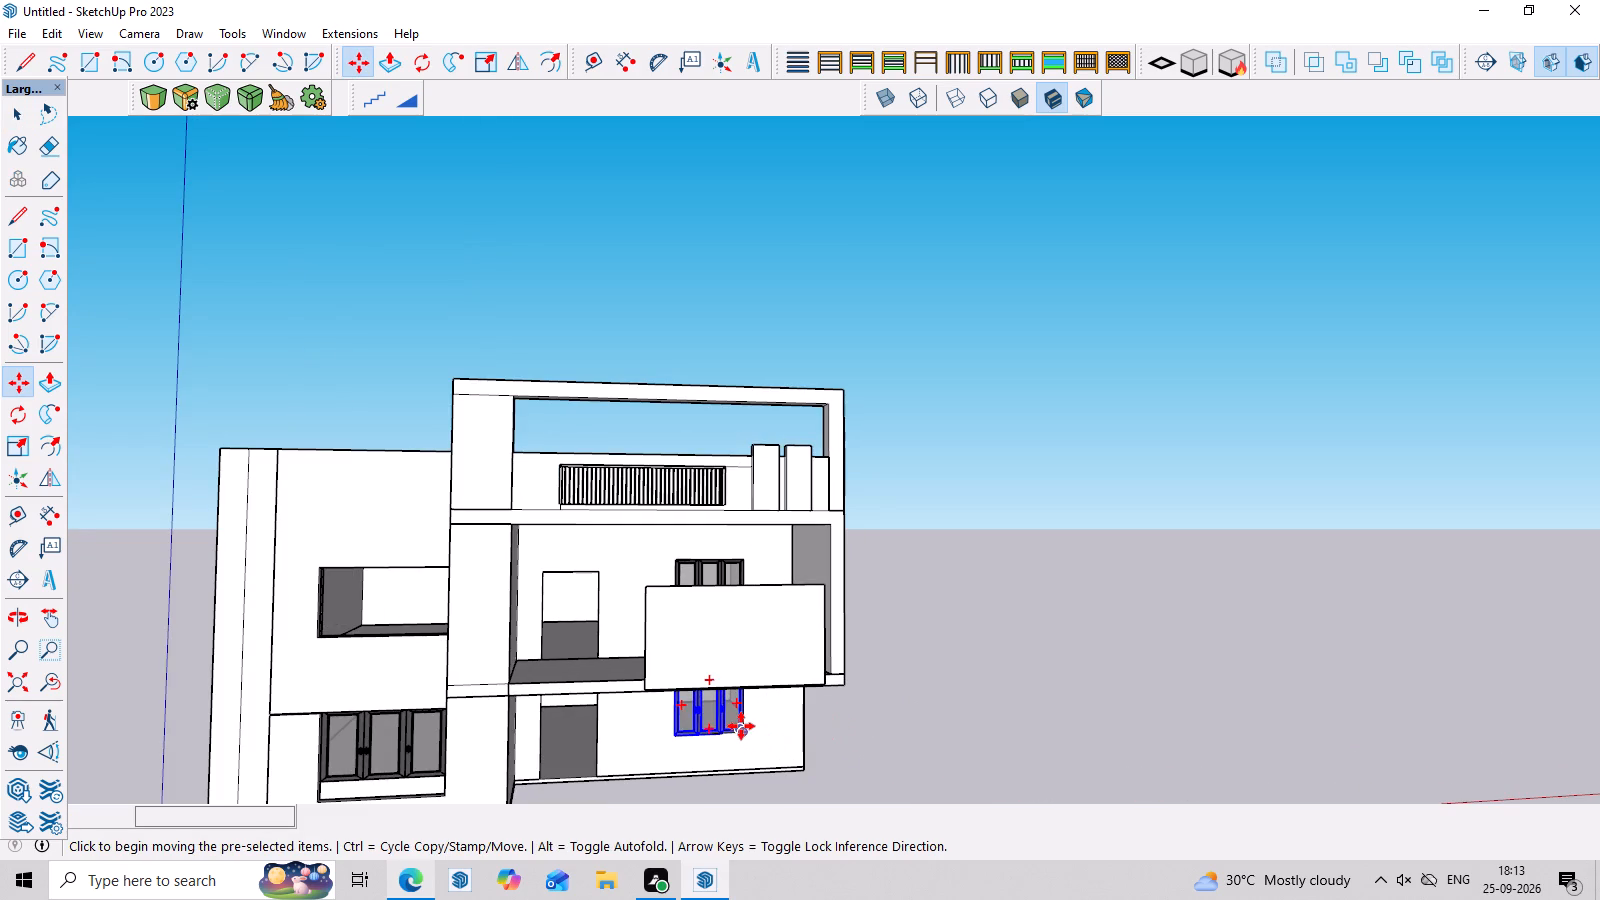
{"action": "left_click", "coordinate": [743, 728]}
{"action": "left_click", "coordinate": [817, 680]}
Scale the copied three-panel window about 1.5 times wider by its lower corner, out to the loose rectangle's far side.
{"action": "middle_click_drag", "start_coordinate": [923, 685], "coordinate": [907, 710]}
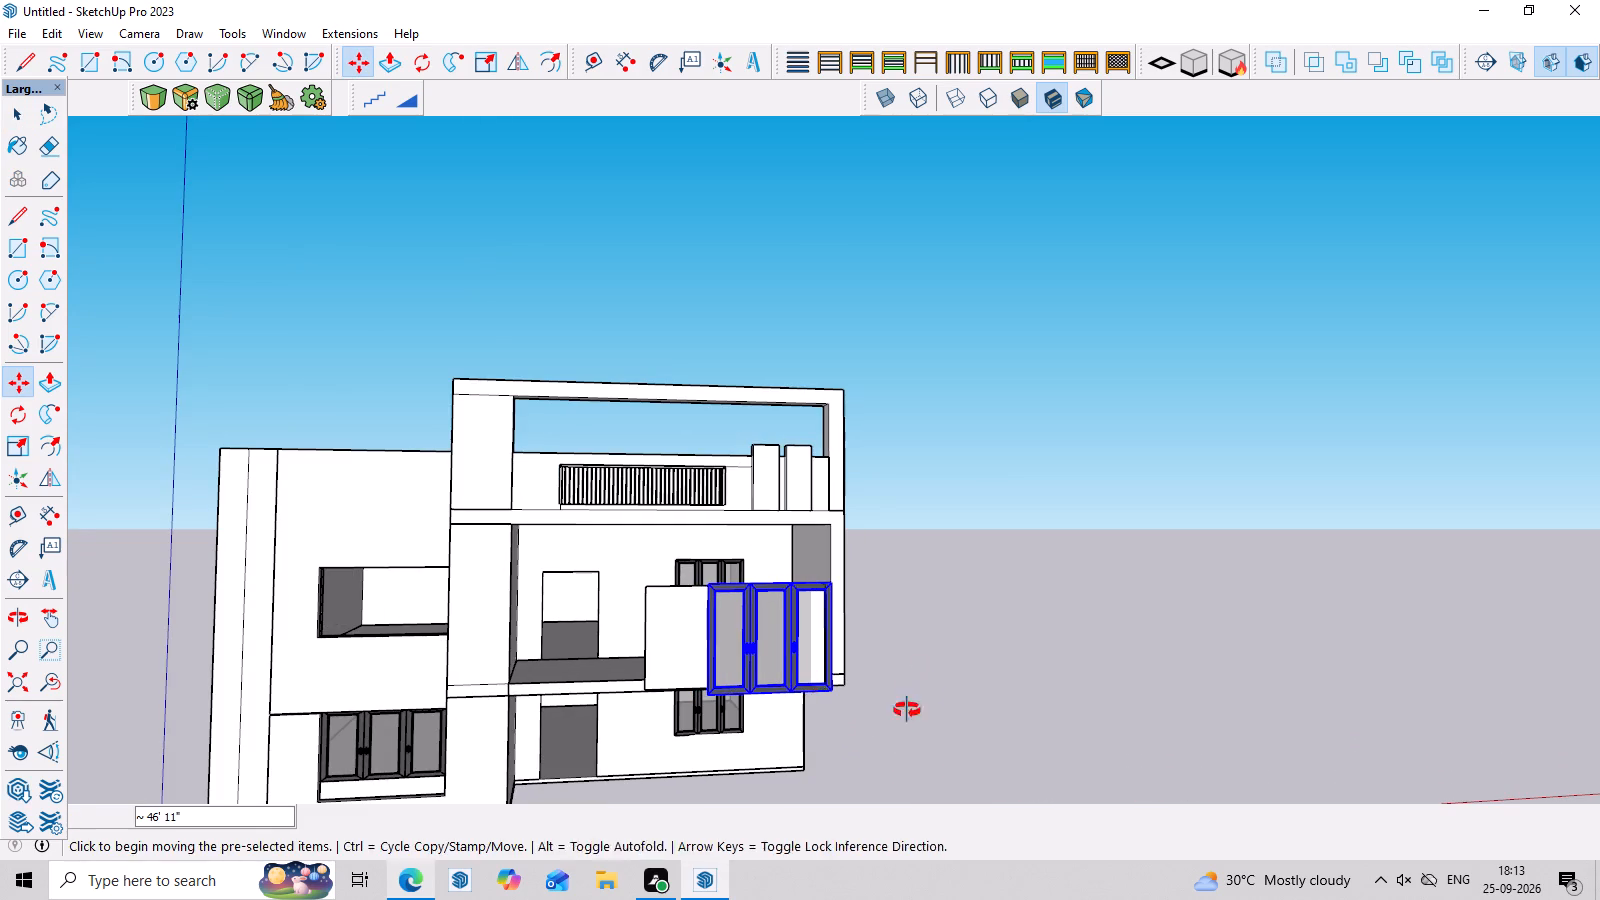
{"action": "middle_click_drag", "start_coordinate": [907, 710], "coordinate": [828, 856]}
{"action": "scroll", "coordinate": [651, 812], "scroll_direction": "up", "scroll_amount": 3}
{"action": "scroll", "coordinate": [695, 673], "scroll_direction": "down", "scroll_amount": 8}
{"action": "middle_click_drag", "start_coordinate": [1009, 728], "coordinate": [900, 803]}
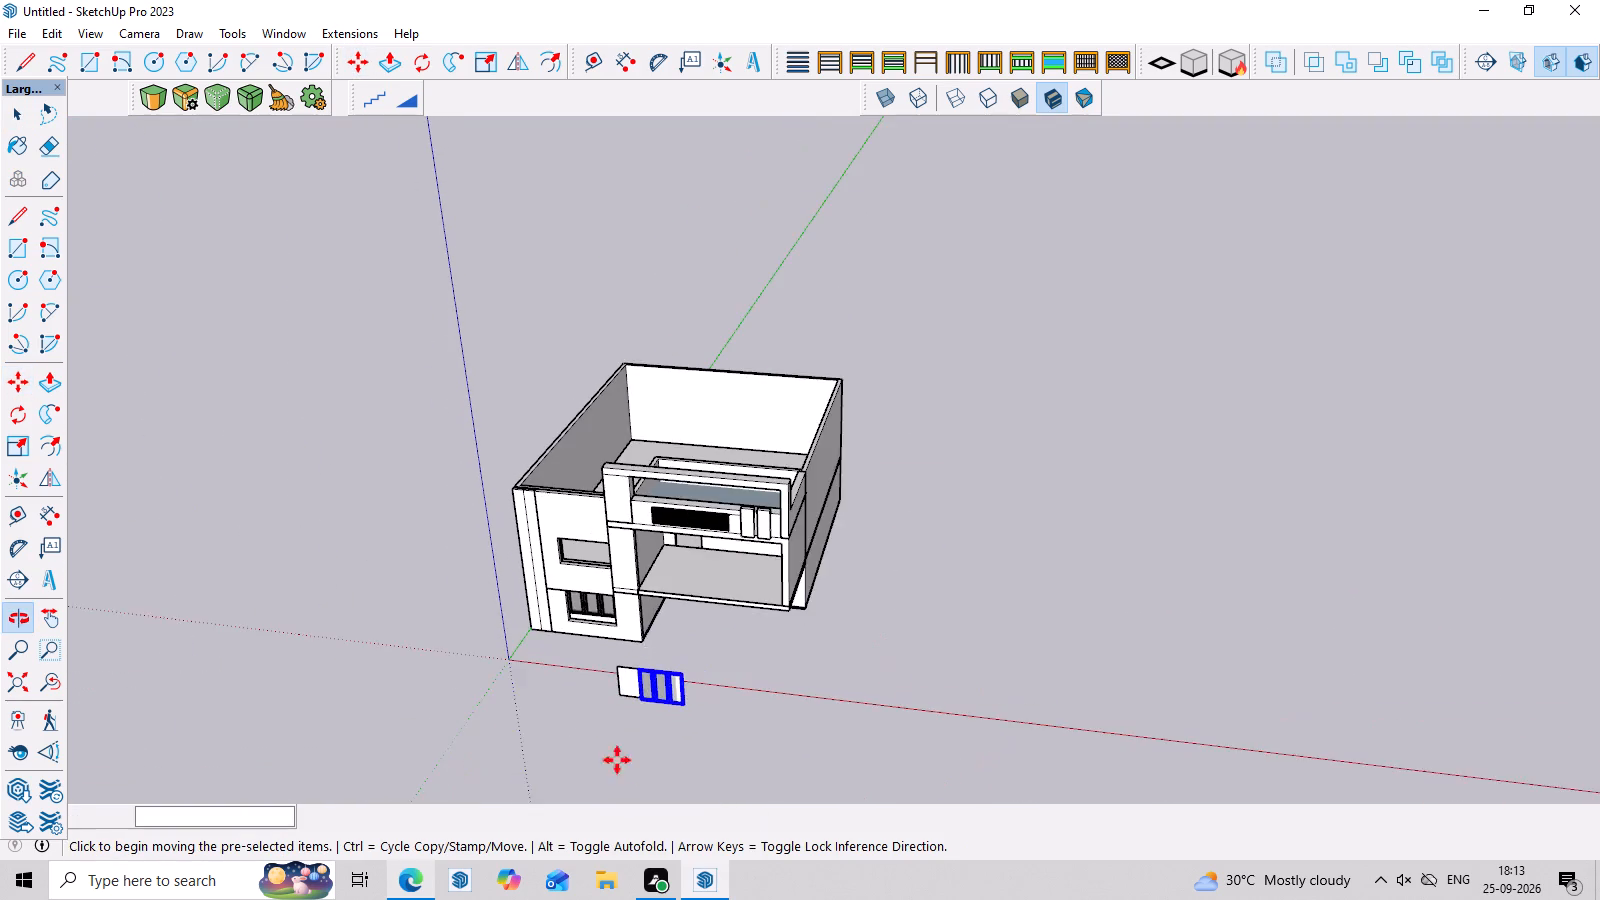
{"action": "scroll", "coordinate": [572, 728], "scroll_direction": "up", "scroll_amount": 4}
{"action": "scroll", "coordinate": [664, 648], "scroll_direction": "up", "scroll_amount": 4}
{"action": "scroll", "coordinate": [868, 603], "scroll_direction": "up", "scroll_amount": 4}
{"action": "scroll", "coordinate": [724, 761], "scroll_direction": "up", "scroll_amount": 3}
{"action": "scroll", "coordinate": [705, 603], "scroll_direction": "down", "scroll_amount": 9}
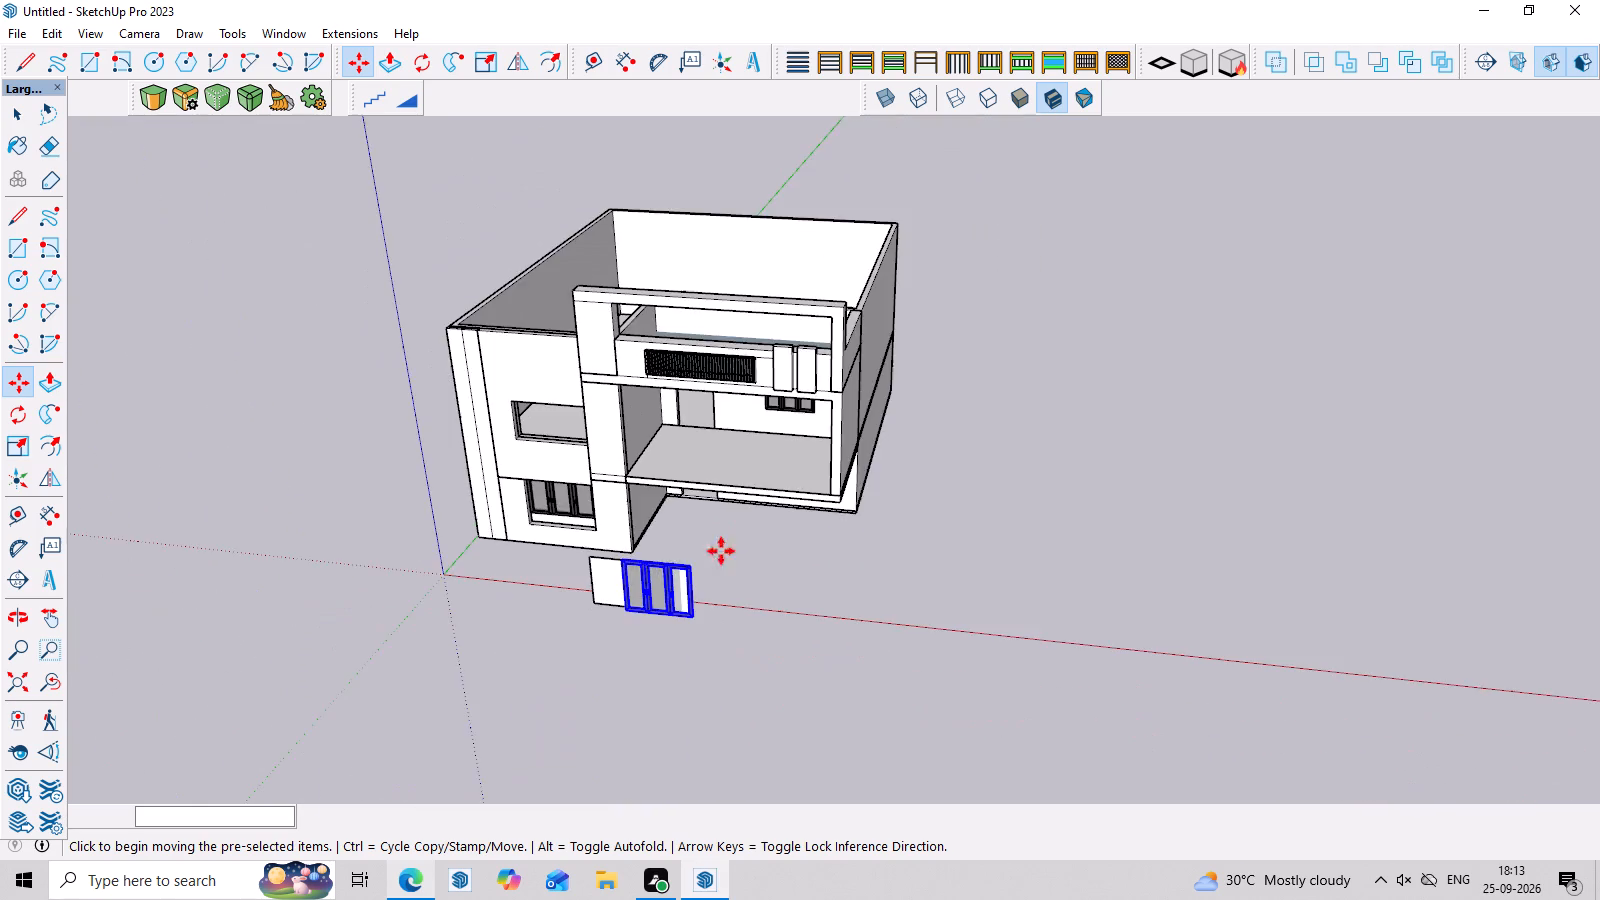
{"action": "scroll", "coordinate": [714, 632], "scroll_direction": "down", "scroll_amount": 4}
{"action": "scroll", "coordinate": [689, 653], "scroll_direction": "up", "scroll_amount": 12}
{"action": "middle_click_drag", "start_coordinate": [854, 652], "coordinate": [930, 772]}
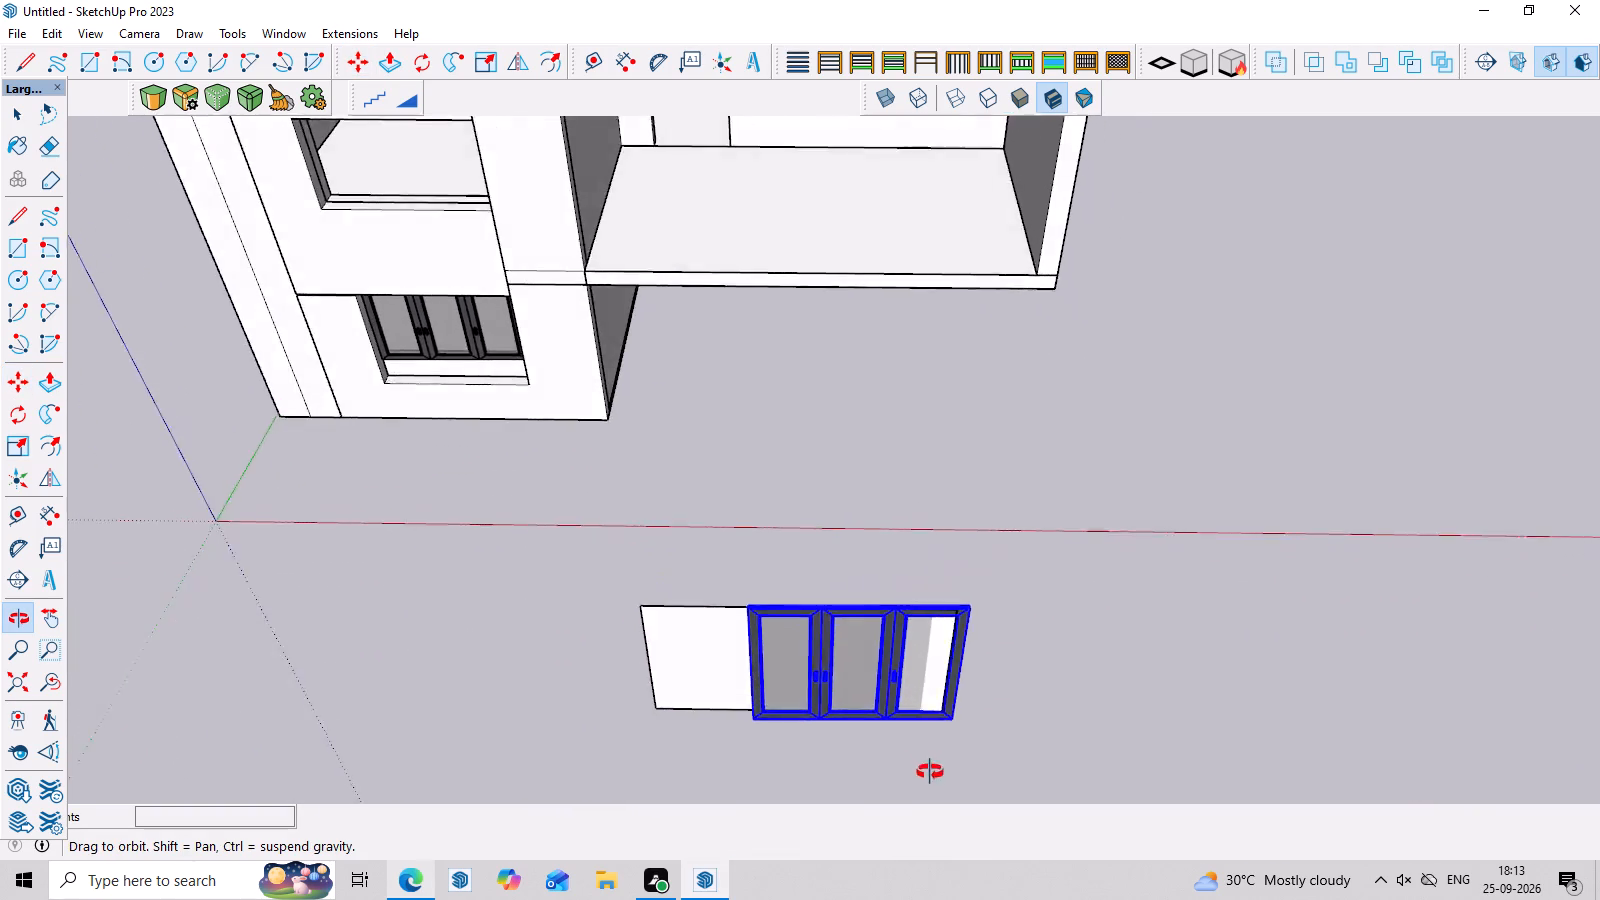
{"action": "middle_click_drag", "start_coordinate": [930, 772], "coordinate": [1364, 678]}
{"action": "scroll", "coordinate": [1118, 499], "scroll_direction": "up", "scroll_amount": 4}
{"action": "middle_click_drag", "start_coordinate": [1086, 536], "coordinate": [1150, 584]}
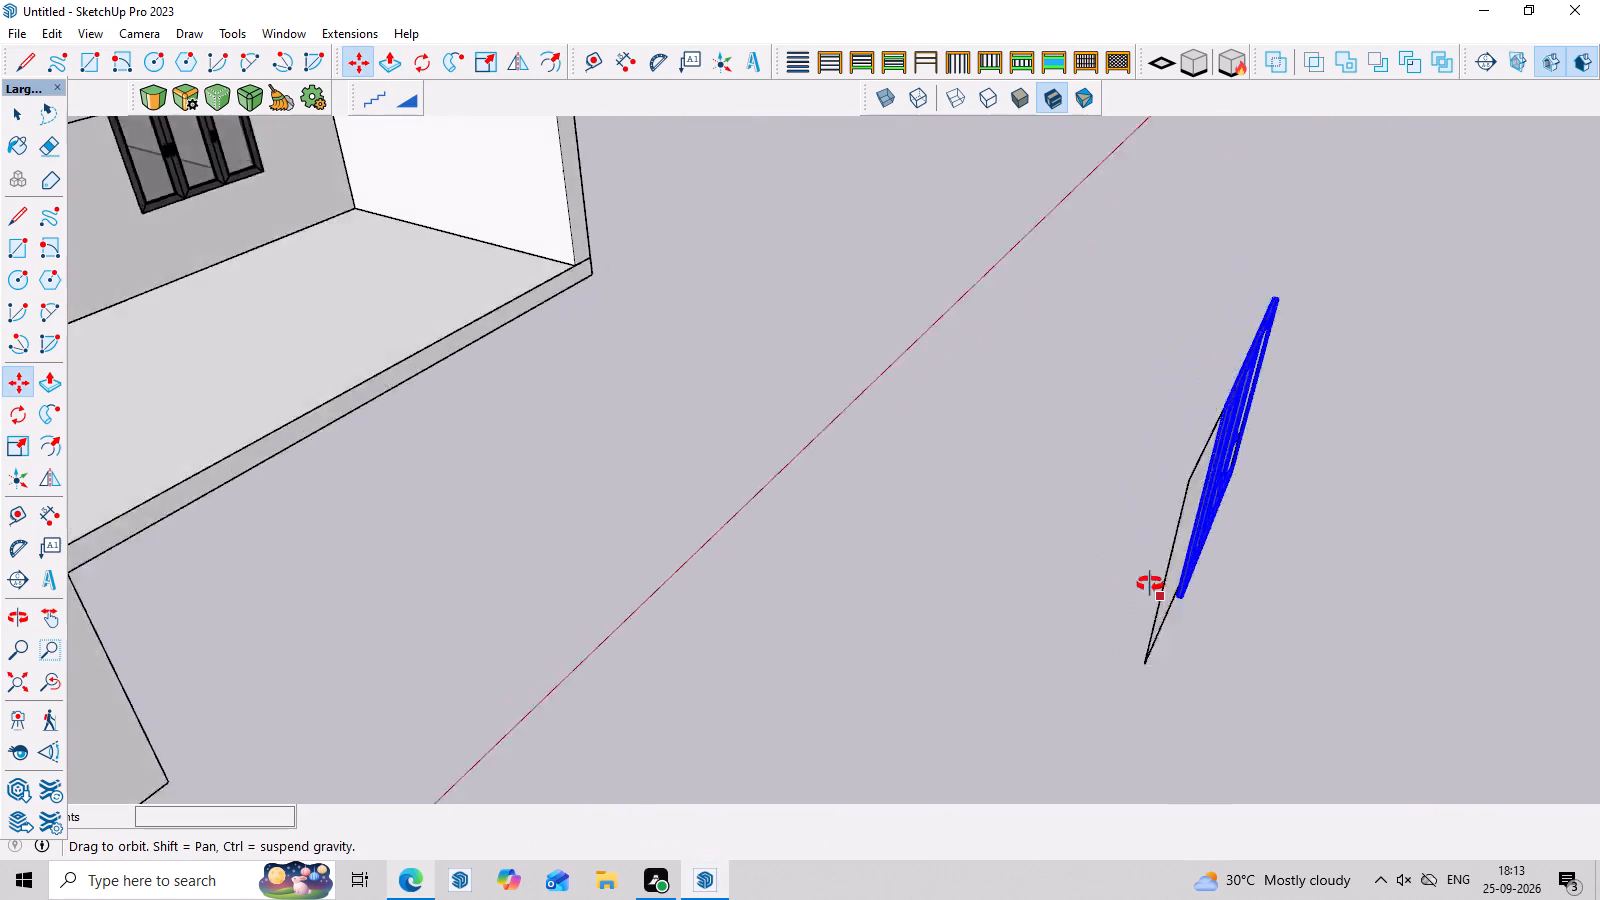
{"action": "middle_click_drag", "start_coordinate": [1150, 584], "coordinate": [883, 541]}
{"action": "scroll", "coordinate": [837, 556], "scroll_direction": "up", "scroll_amount": 1}
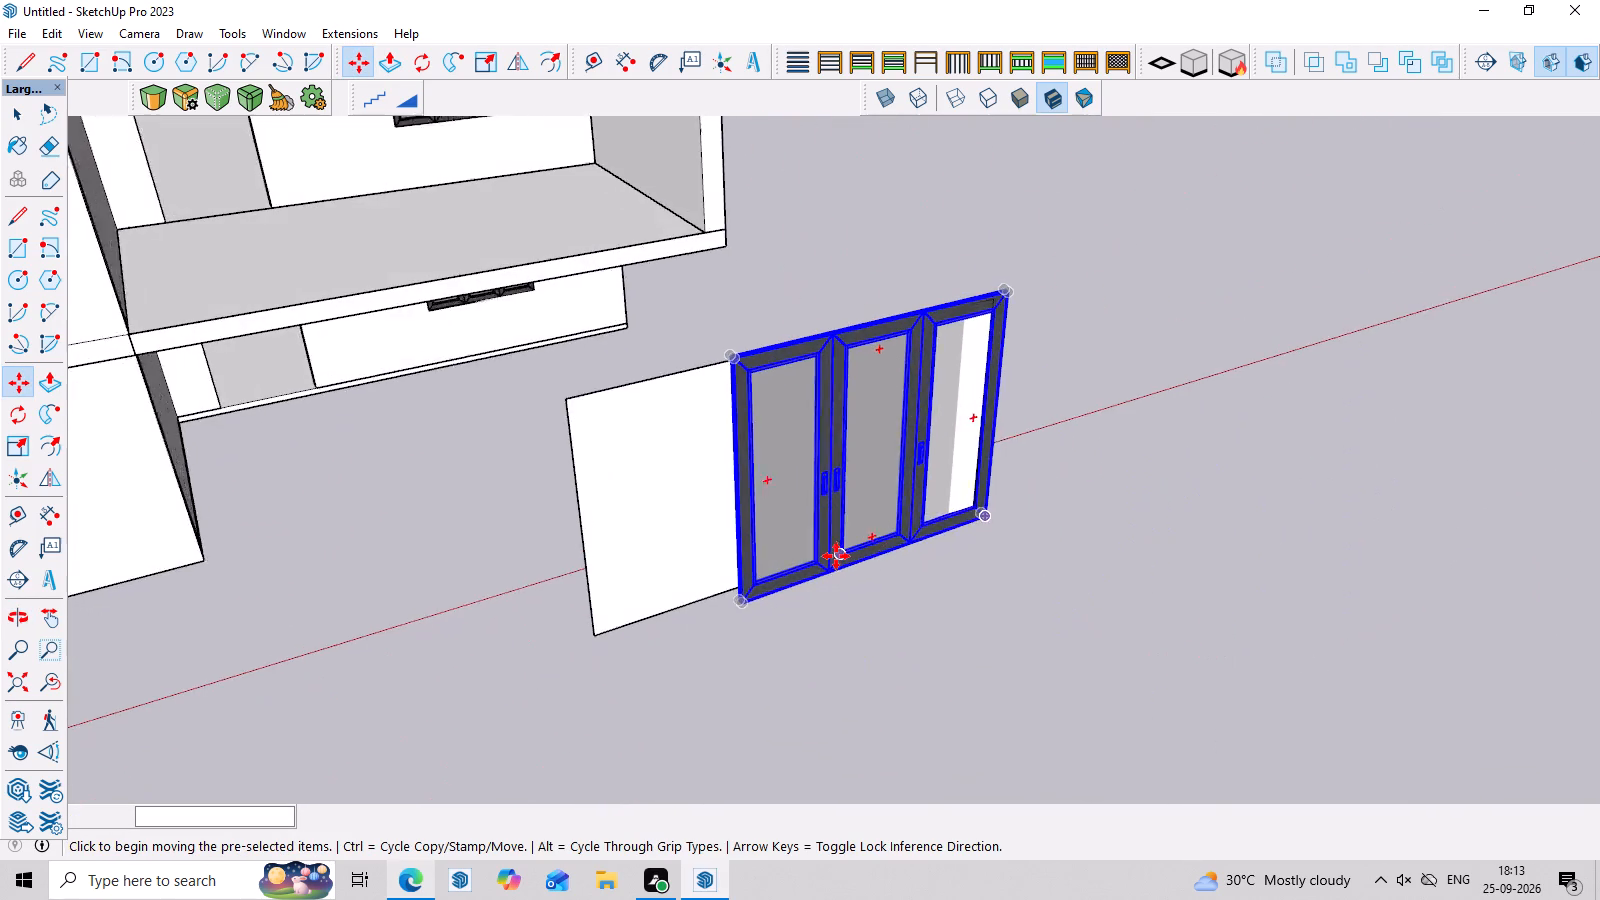
{"action": "scroll", "coordinate": [836, 556], "scroll_direction": "up", "scroll_amount": 3}
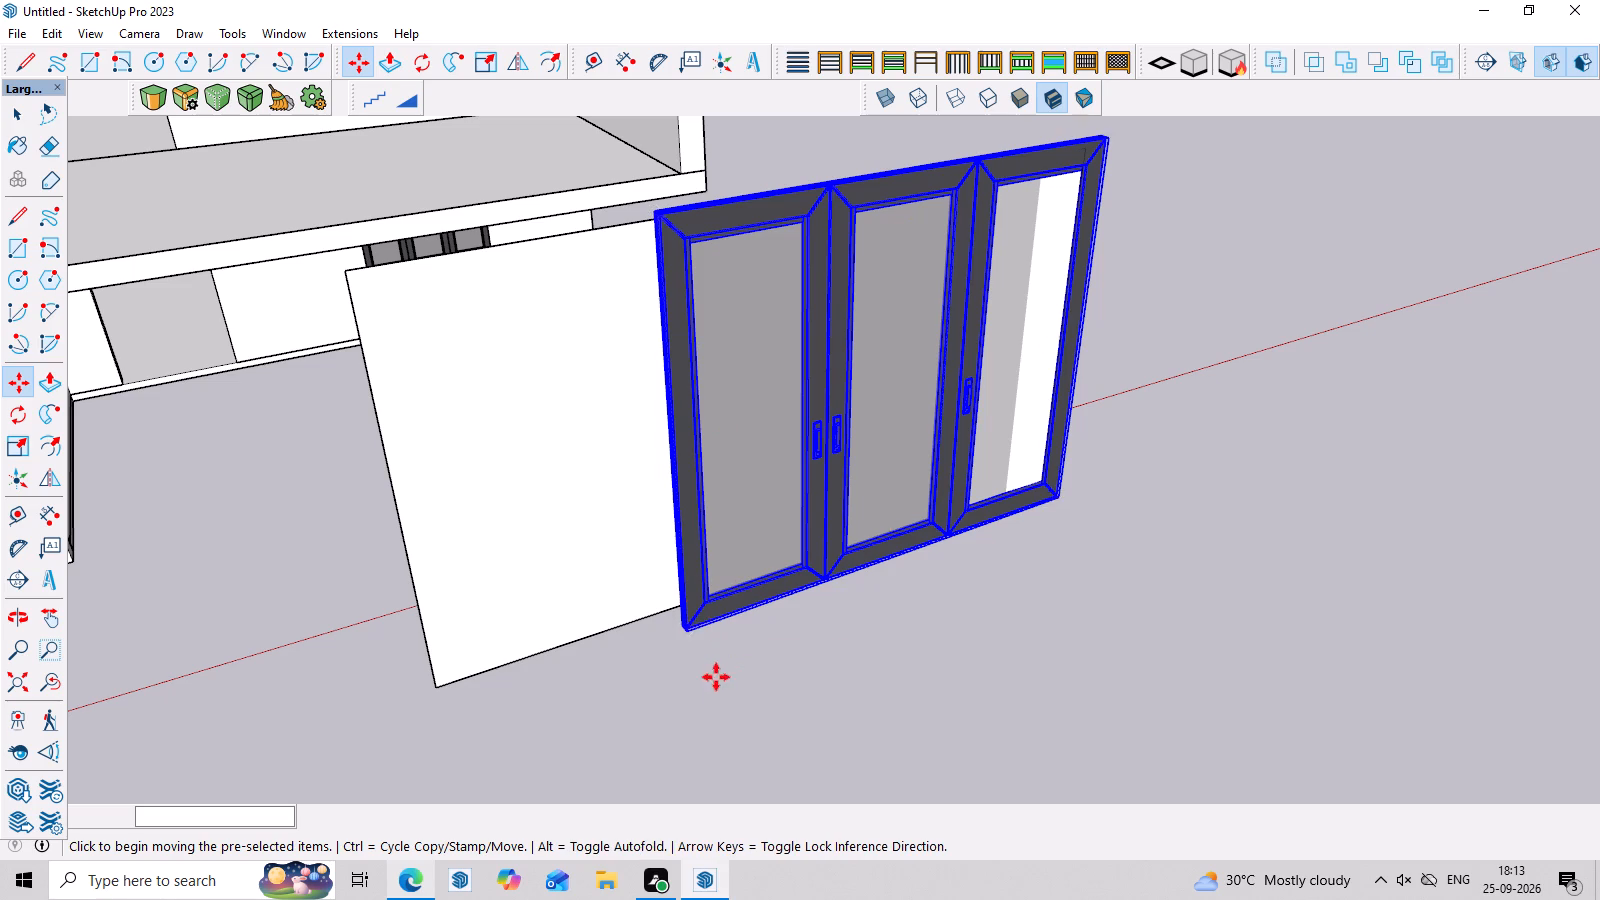
{"action": "key", "text": "s"}
{"action": "scroll", "coordinate": [615, 521], "scroll_direction": "up", "scroll_amount": 3}
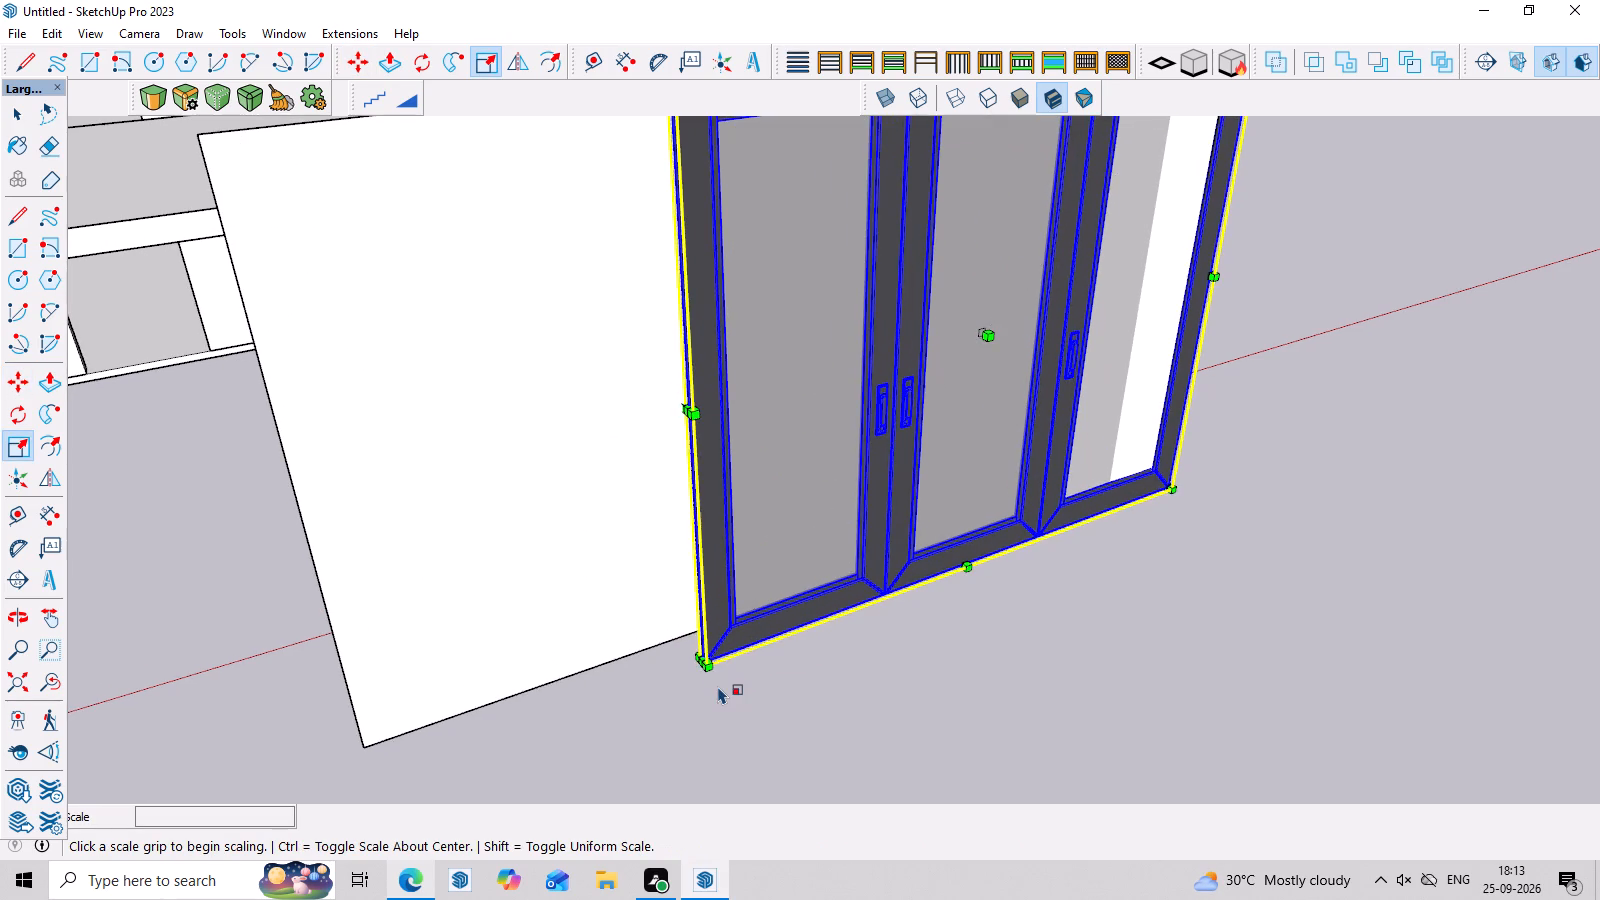
{"action": "scroll", "coordinate": [718, 672], "scroll_direction": "up", "scroll_amount": 6}
{"action": "scroll", "coordinate": [702, 628], "scroll_direction": "down", "scroll_amount": 5}
{"action": "scroll", "coordinate": [698, 613], "scroll_direction": "up", "scroll_amount": 3}
{"action": "scroll", "coordinate": [695, 585], "scroll_direction": "down", "scroll_amount": 3}
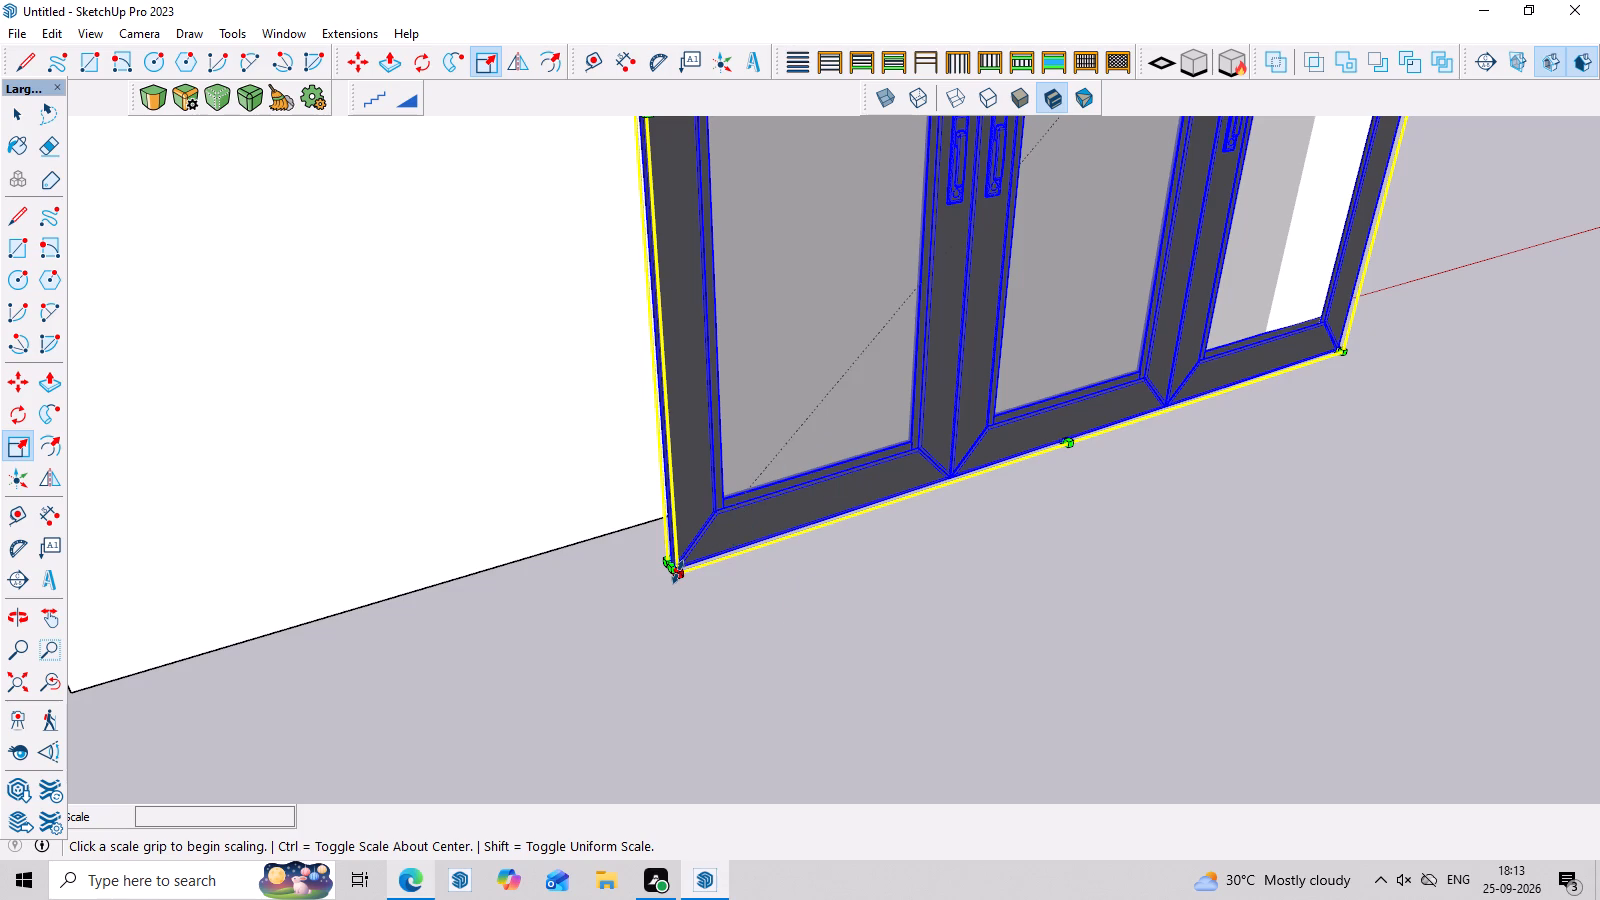
{"action": "scroll", "coordinate": [675, 571], "scroll_direction": "up", "scroll_amount": 2}
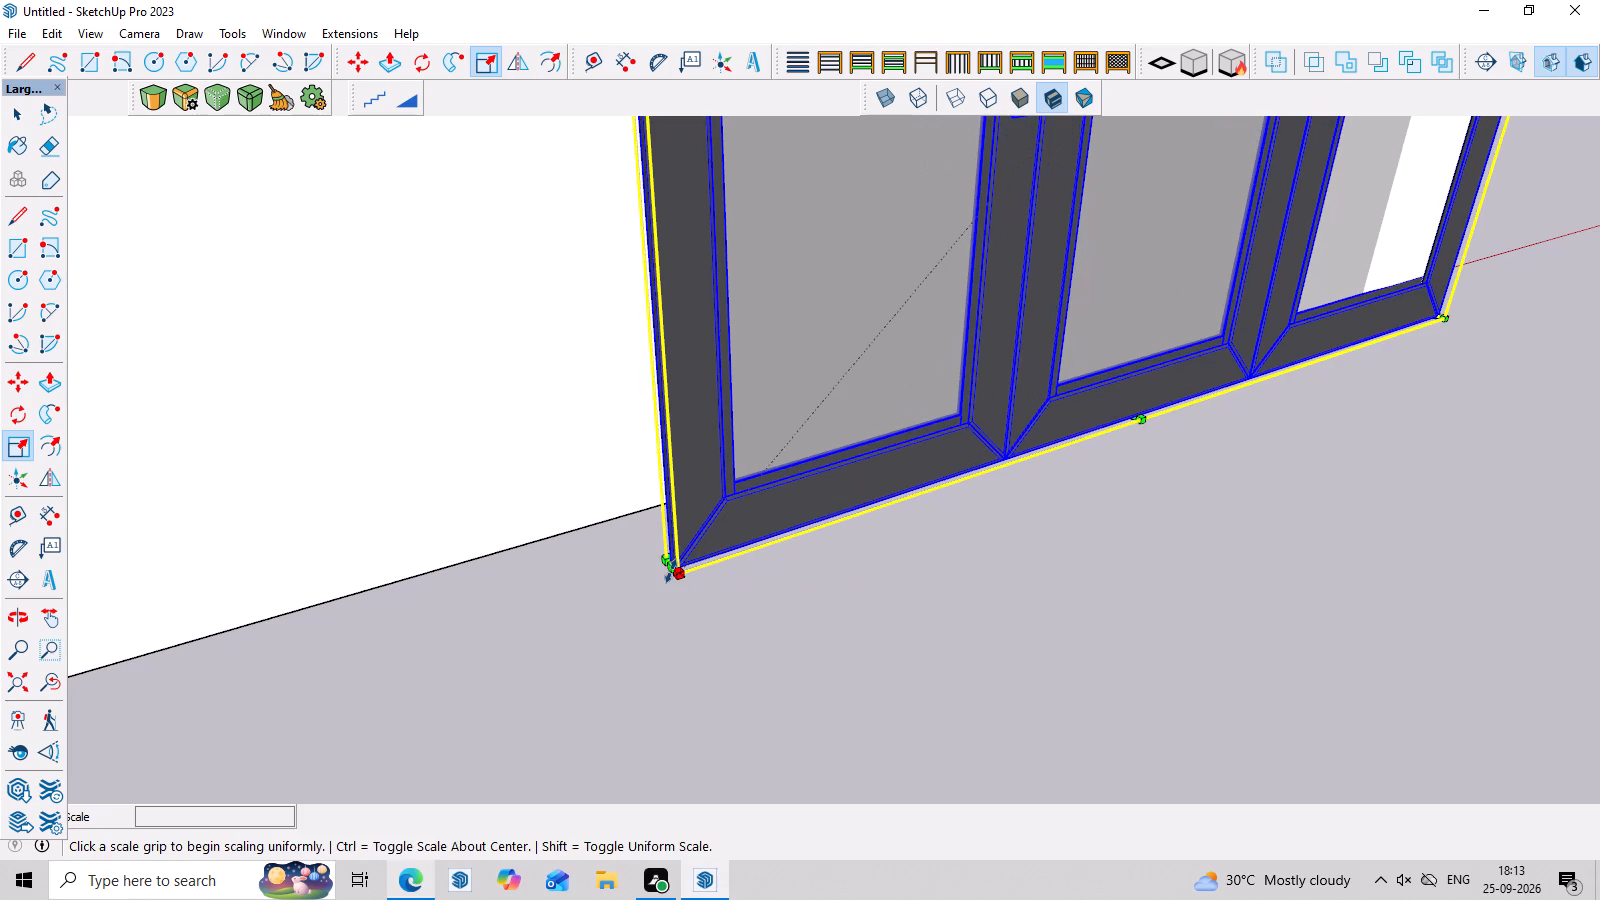
{"action": "left_click", "coordinate": [671, 563]}
{"action": "scroll", "coordinate": [593, 600], "scroll_direction": "down", "scroll_amount": 3}
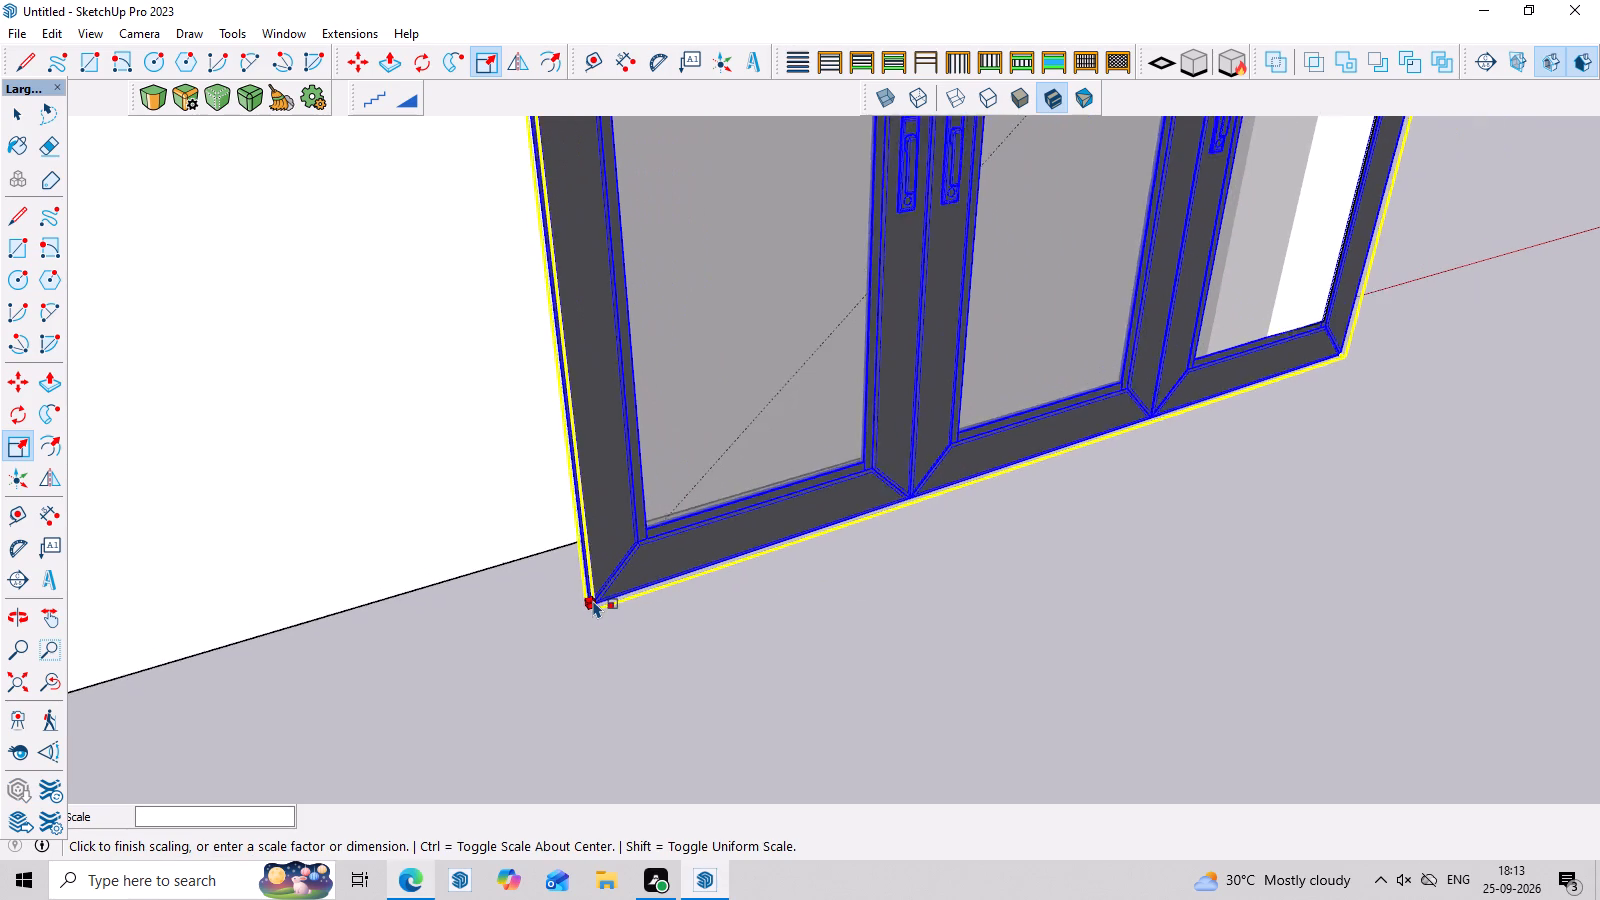
{"action": "scroll", "coordinate": [593, 600], "scroll_direction": "down", "scroll_amount": 3}
{"action": "left_click", "coordinate": [244, 671]}
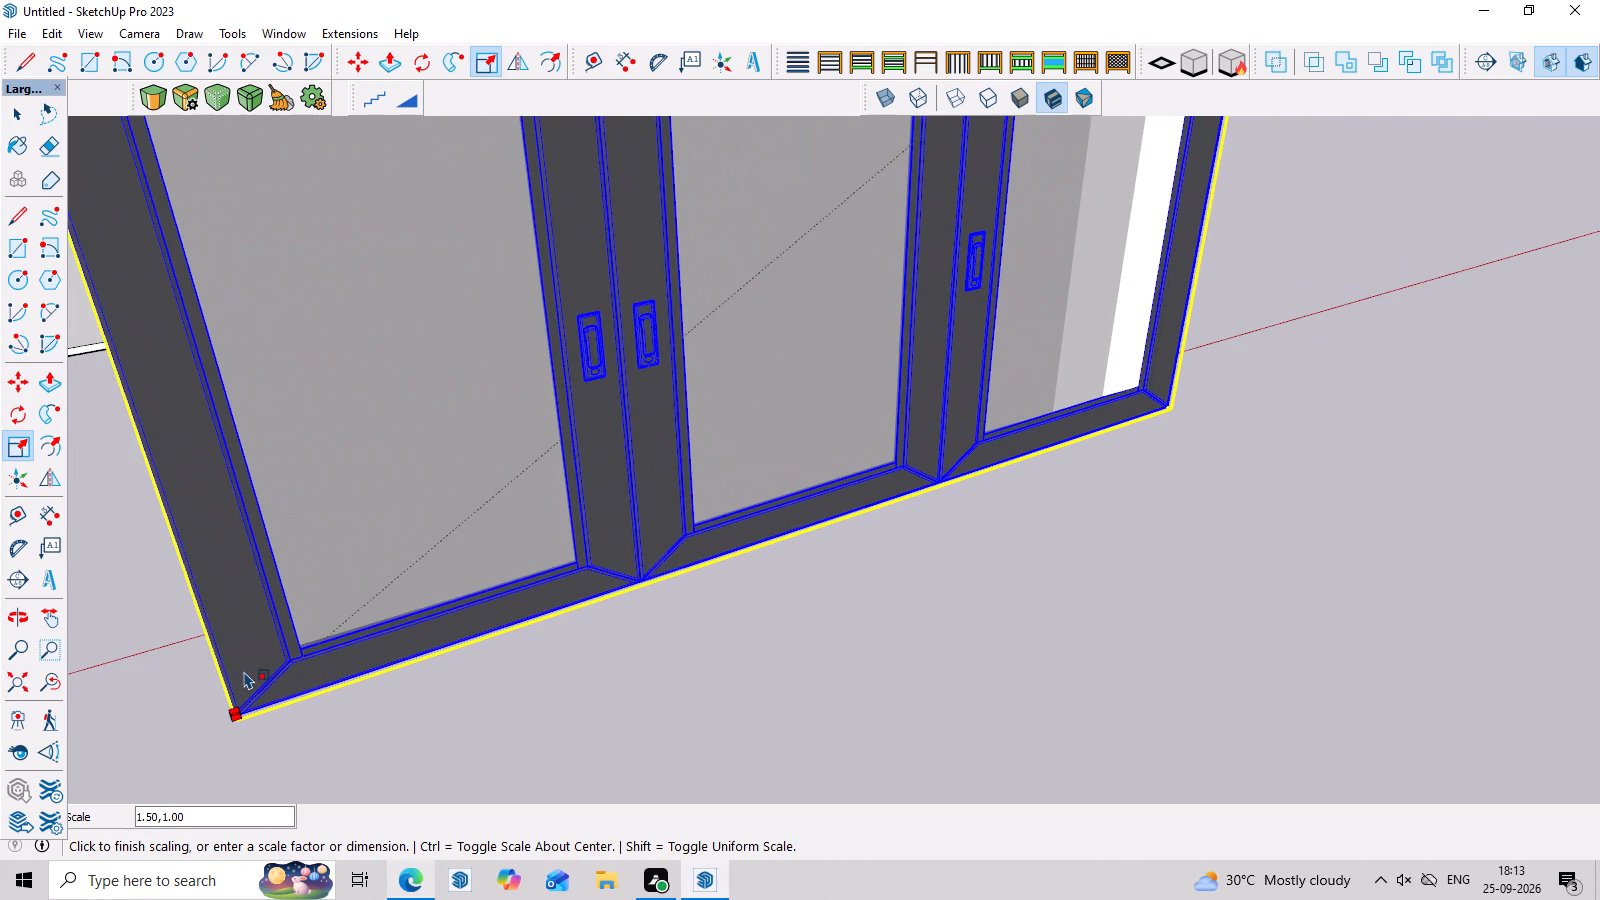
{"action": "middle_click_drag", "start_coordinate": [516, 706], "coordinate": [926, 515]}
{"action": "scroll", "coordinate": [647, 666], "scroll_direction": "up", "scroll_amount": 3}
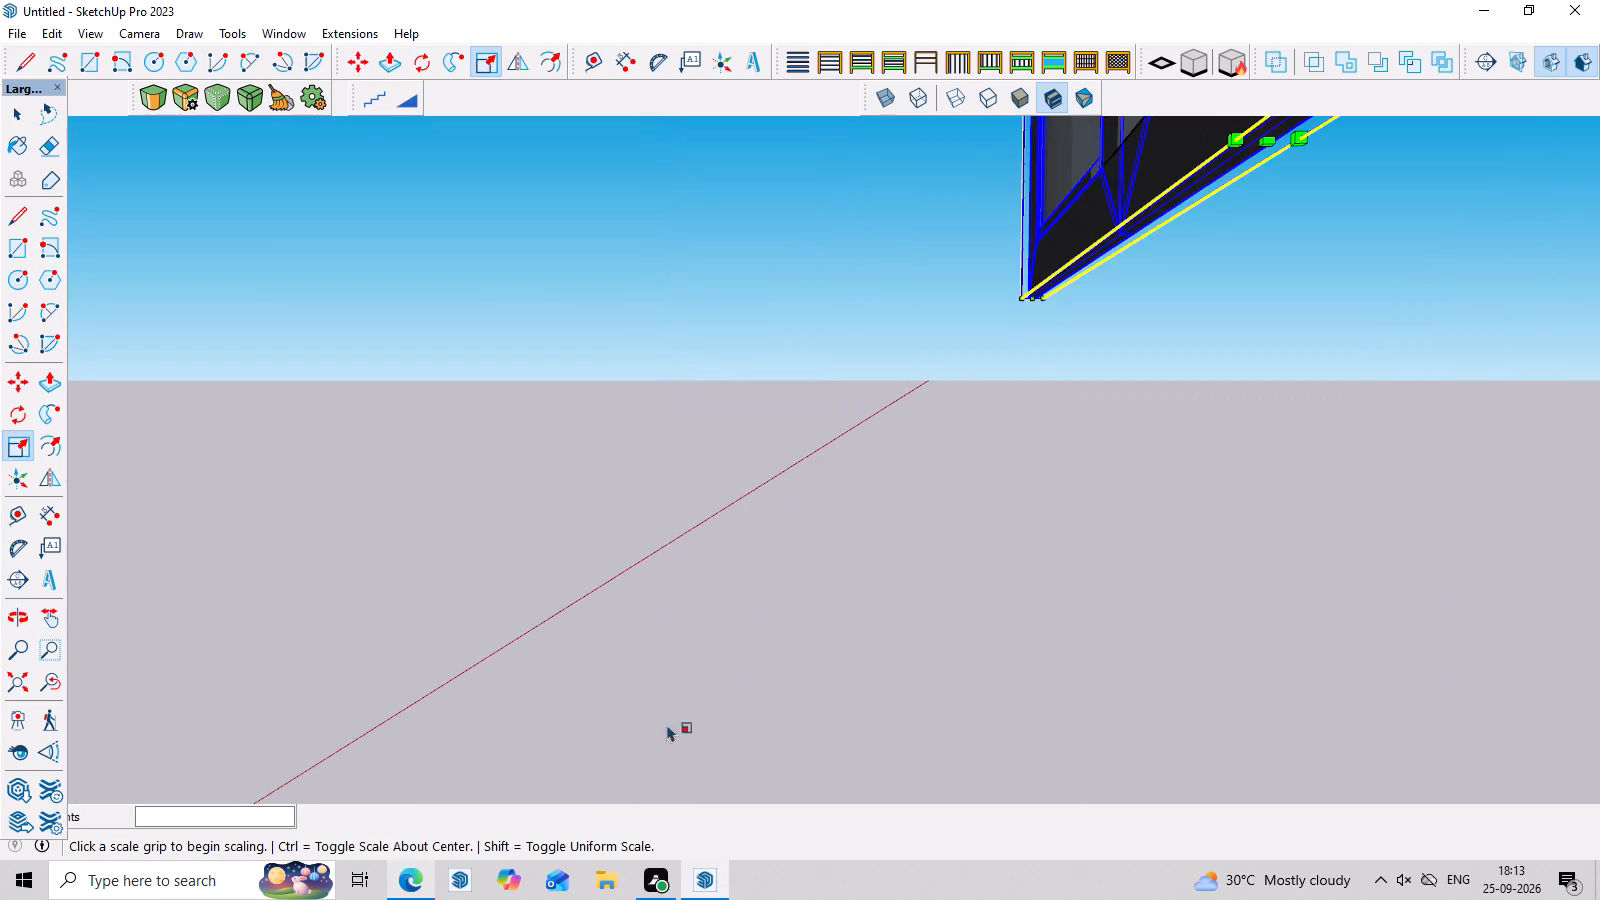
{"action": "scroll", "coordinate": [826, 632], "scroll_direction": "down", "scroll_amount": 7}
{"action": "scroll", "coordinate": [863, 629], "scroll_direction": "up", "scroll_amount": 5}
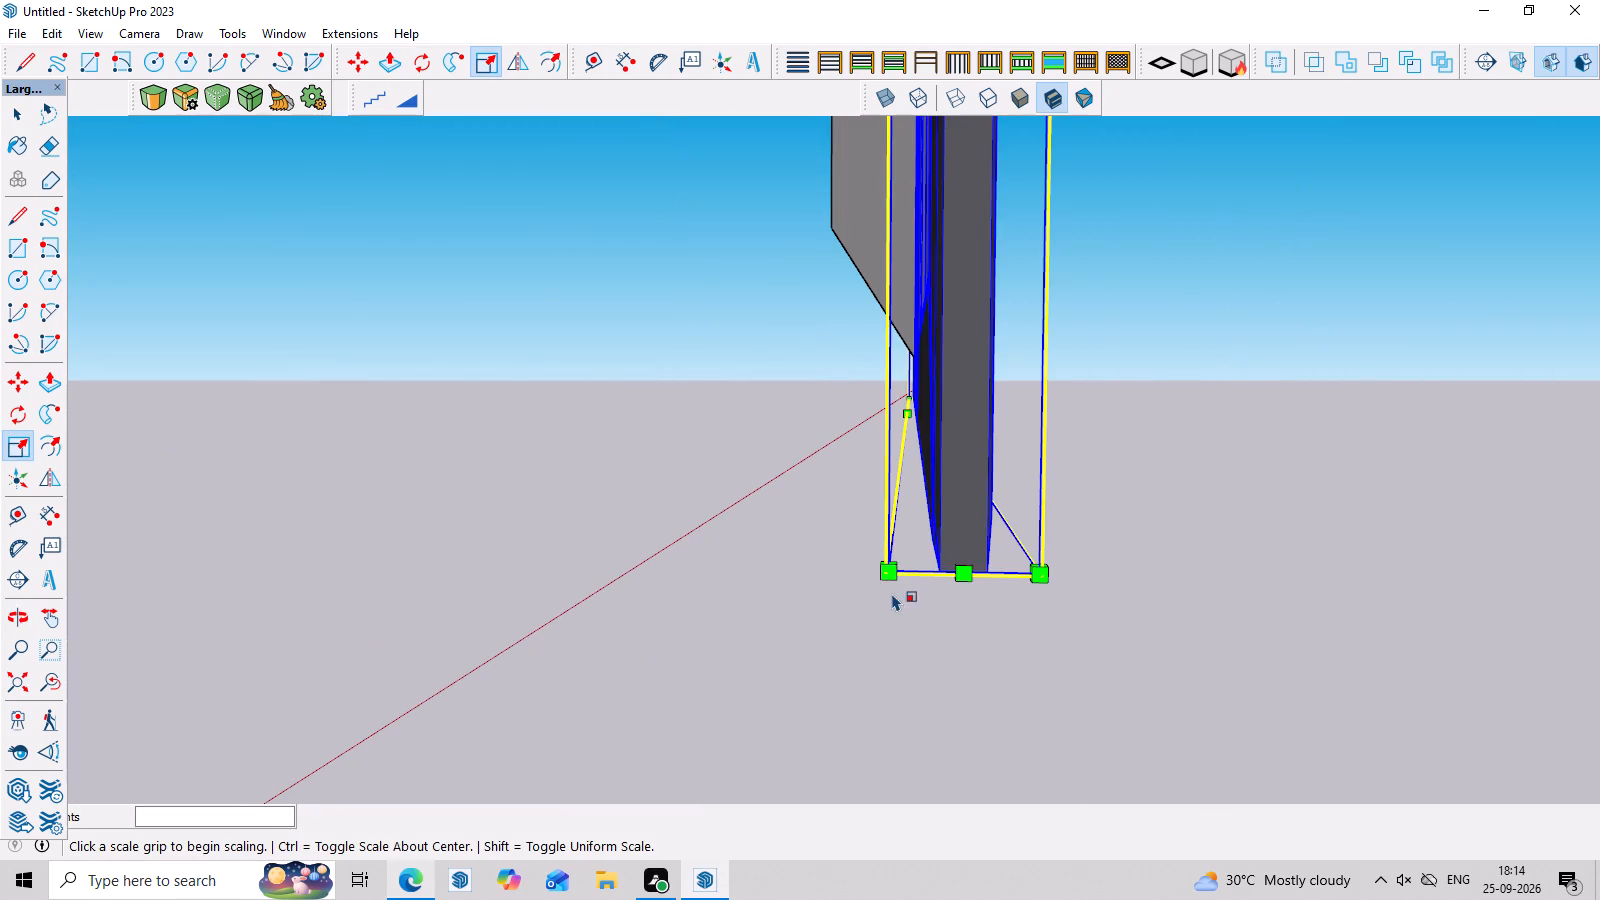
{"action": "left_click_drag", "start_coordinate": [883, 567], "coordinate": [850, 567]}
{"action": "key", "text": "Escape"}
Move the widened window straight up about 4" by its lower corner.
{"action": "scroll", "coordinate": [1129, 479], "scroll_direction": "down", "scroll_amount": 6}
{"action": "middle_click_drag", "start_coordinate": [1179, 489], "coordinate": [1142, 507]}
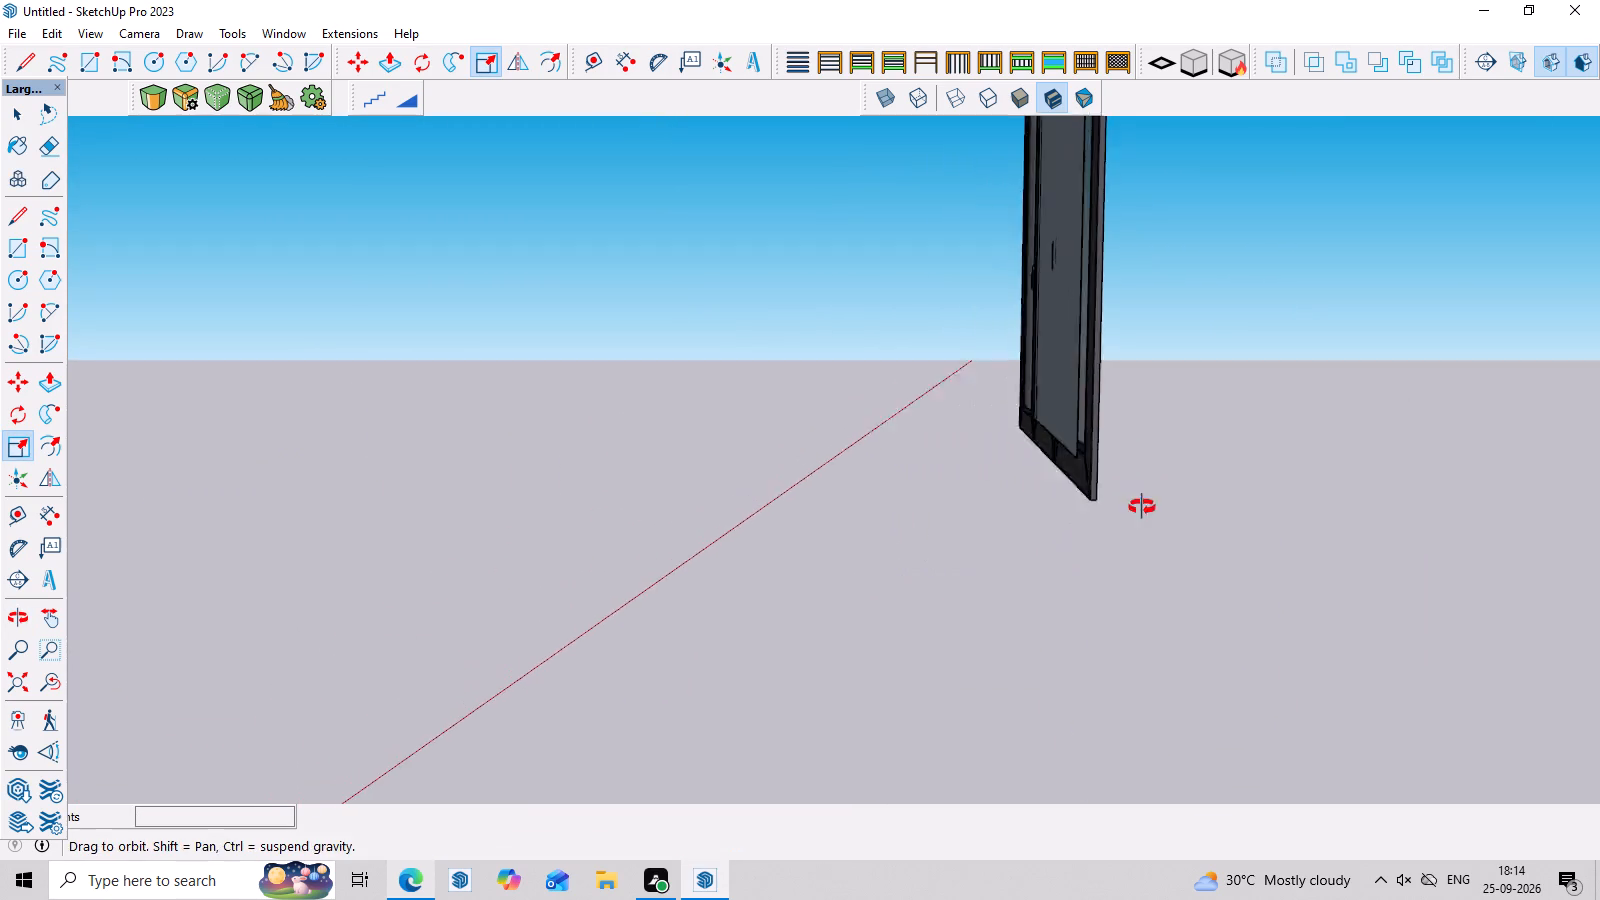
{"action": "middle_click_drag", "start_coordinate": [1142, 507], "coordinate": [957, 596]}
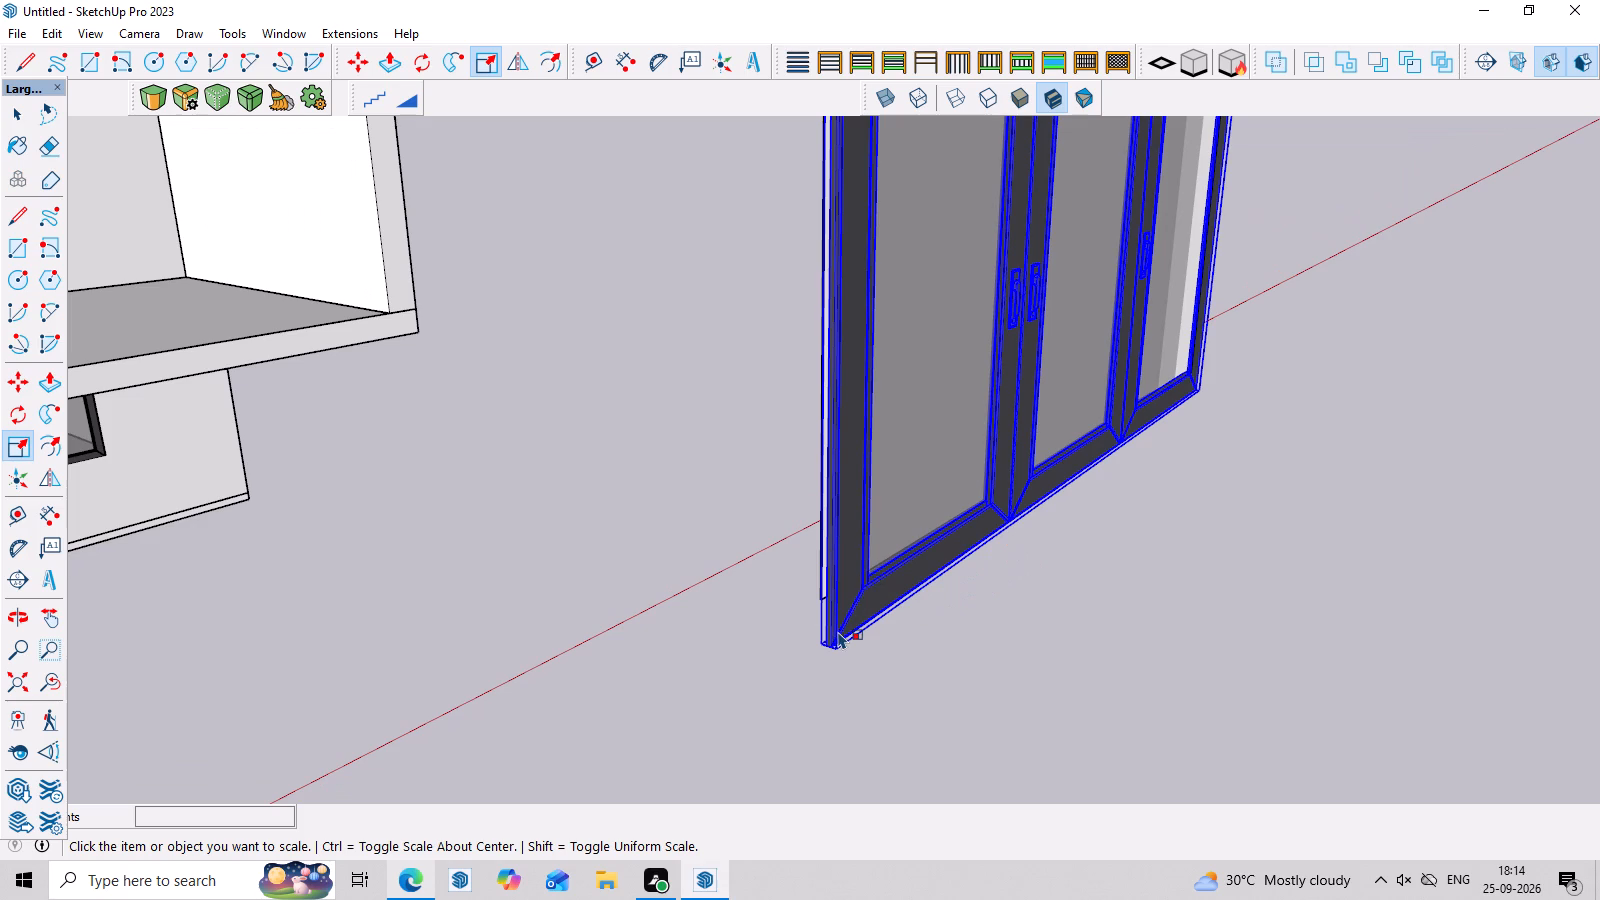
{"action": "key", "text": "m"}
{"action": "scroll", "coordinate": [838, 631], "scroll_direction": "up", "scroll_amount": 6}
{"action": "left_click", "coordinate": [810, 660]}
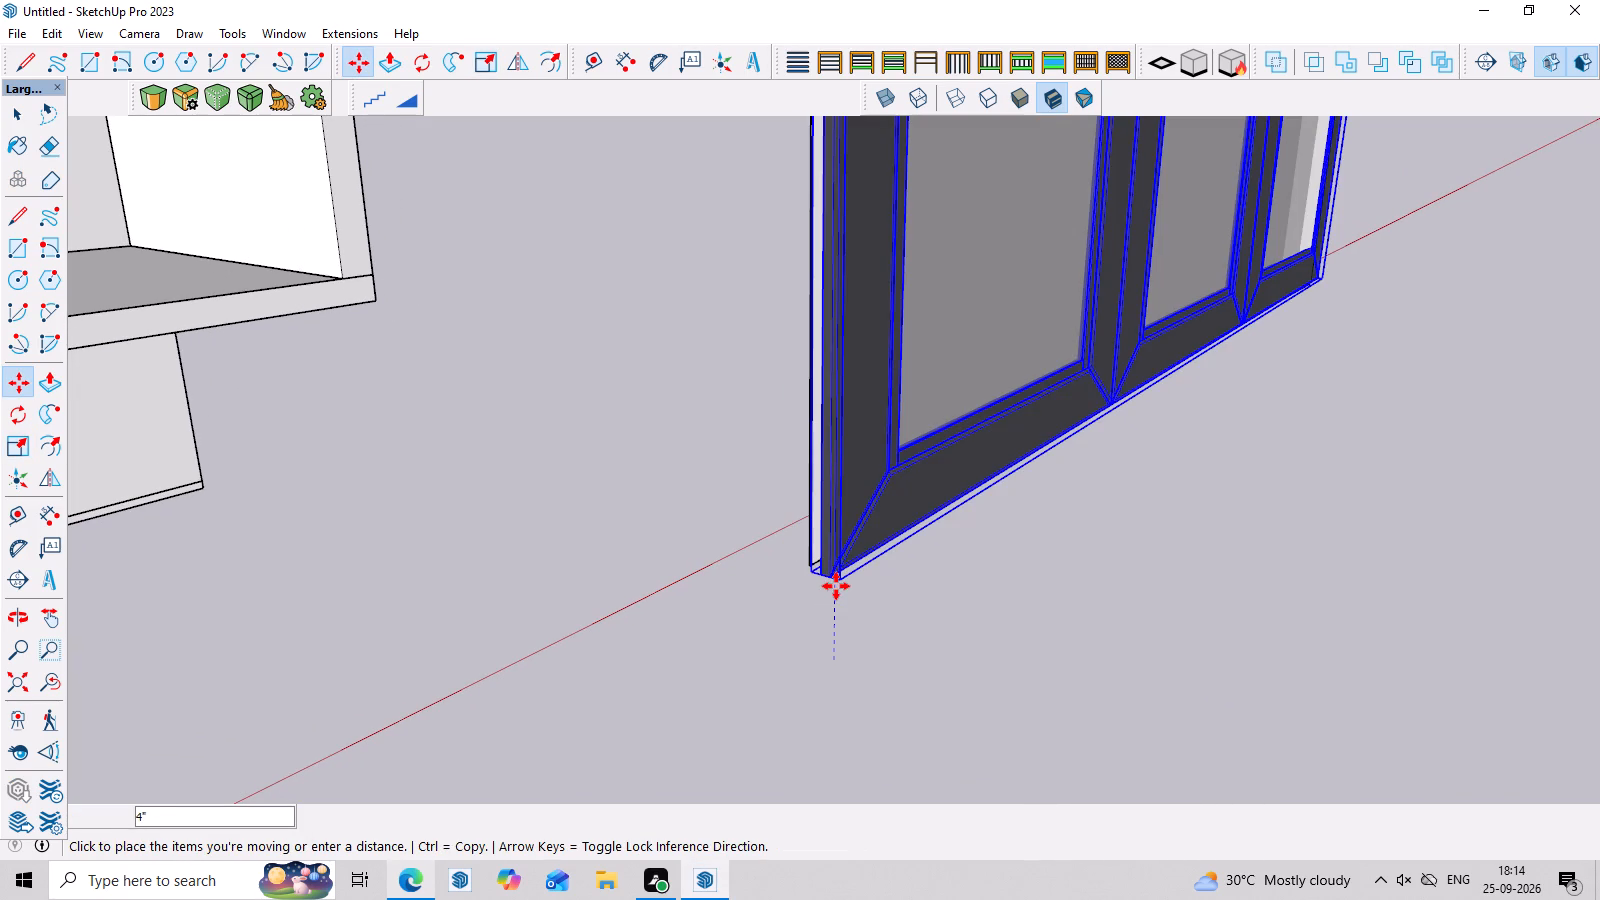
{"action": "left_click", "coordinate": [836, 586]}
Scale the window's height down from its top edge to the upper edge of the loose rectangle.
{"action": "scroll", "coordinate": [802, 590], "scroll_direction": "up", "scroll_amount": 3}
{"action": "scroll", "coordinate": [852, 607], "scroll_direction": "down", "scroll_amount": 6}
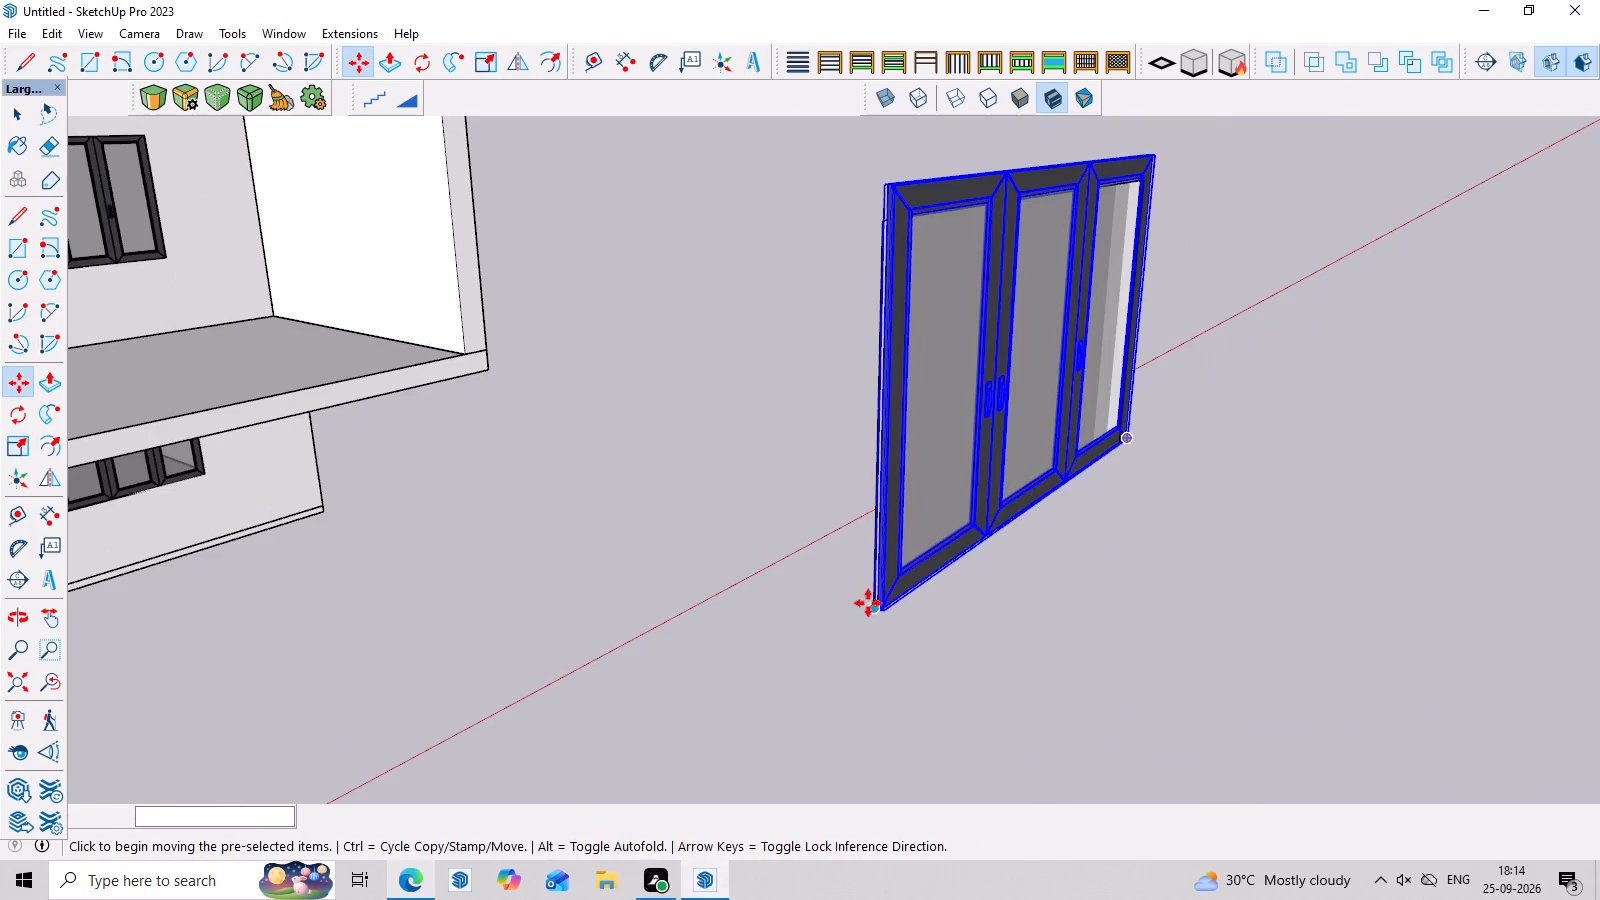
{"action": "middle_click_drag", "start_coordinate": [887, 609], "coordinate": [1020, 590]}
{"action": "scroll", "coordinate": [892, 574], "scroll_direction": "up", "scroll_amount": 7}
{"action": "scroll", "coordinate": [1248, 672], "scroll_direction": "down", "scroll_amount": 3}
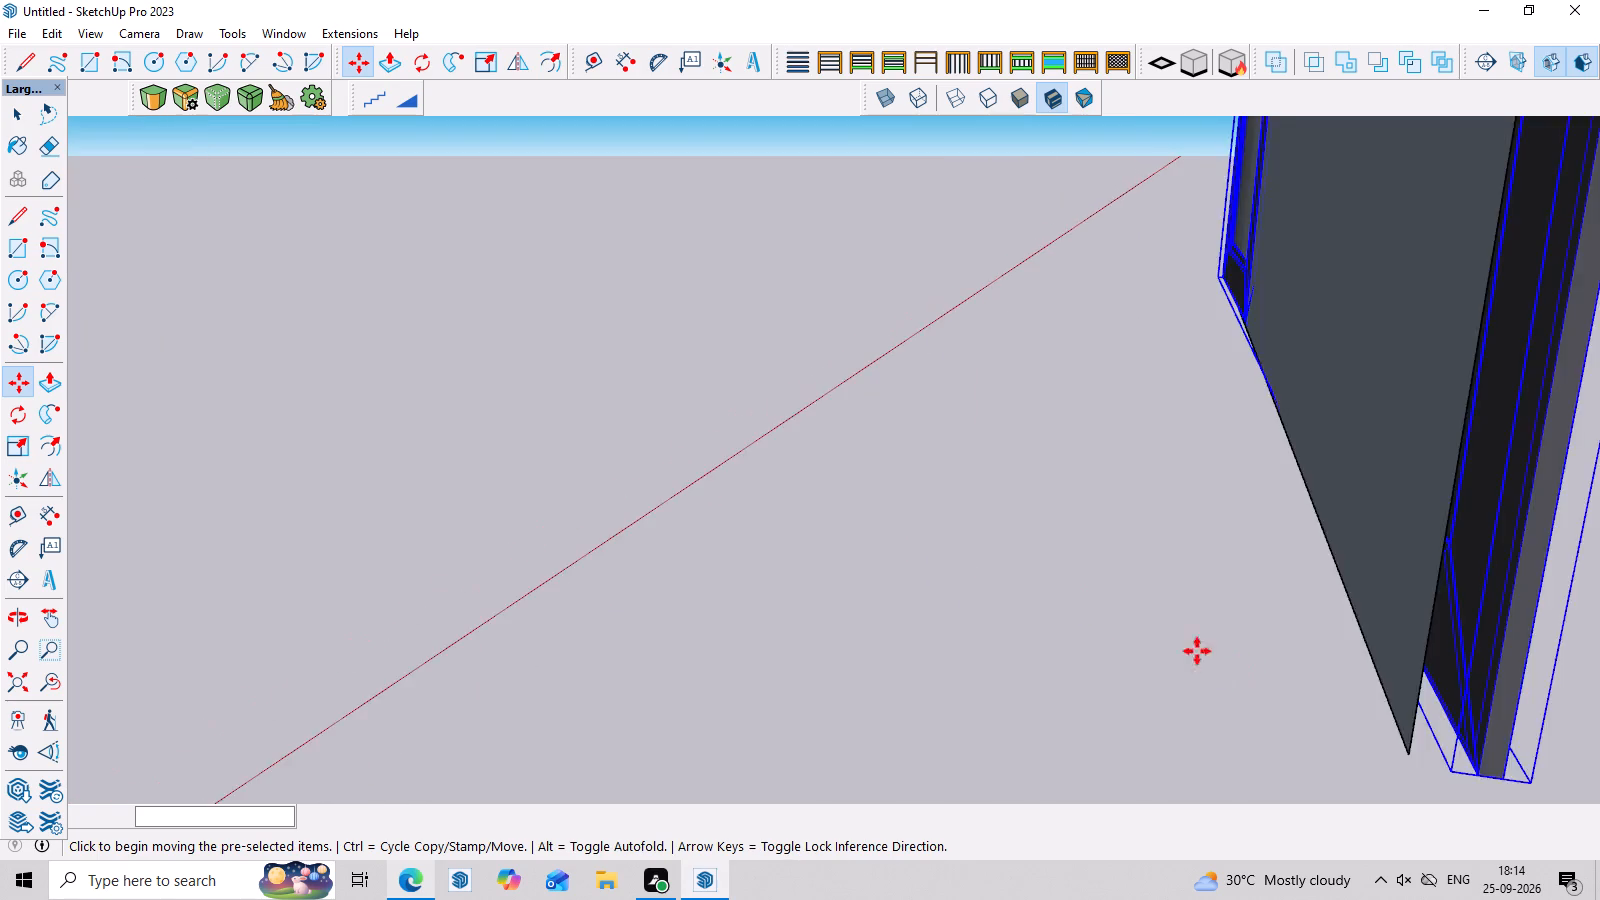
{"action": "scroll", "coordinate": [1197, 651], "scroll_direction": "down", "scroll_amount": 5}
{"action": "middle_click_drag", "start_coordinate": [1302, 723], "coordinate": [1303, 665]}
{"action": "scroll", "coordinate": [1179, 536], "scroll_direction": "up", "scroll_amount": 3}
{"action": "scroll", "coordinate": [1171, 445], "scroll_direction": "down", "scroll_amount": 3}
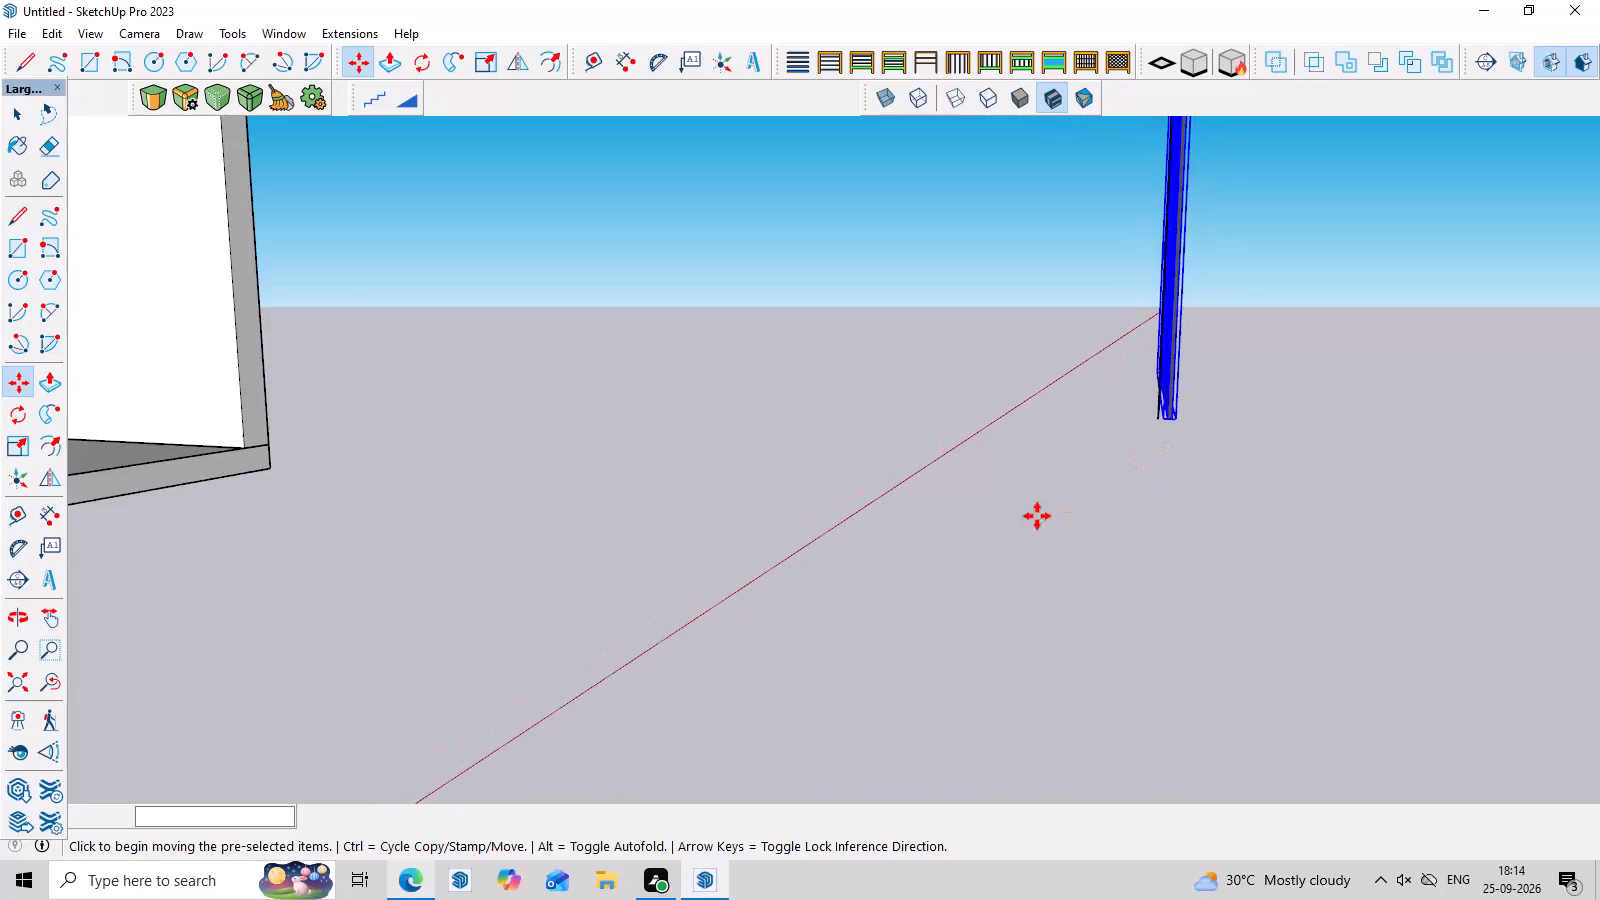
{"action": "scroll", "coordinate": [1037, 516], "scroll_direction": "down", "scroll_amount": 9}
{"action": "middle_click_drag", "start_coordinate": [1078, 491], "coordinate": [830, 641]}
{"action": "scroll", "coordinate": [741, 497], "scroll_direction": "up", "scroll_amount": 3}
{"action": "middle_click_drag", "start_coordinate": [819, 525], "coordinate": [911, 591]}
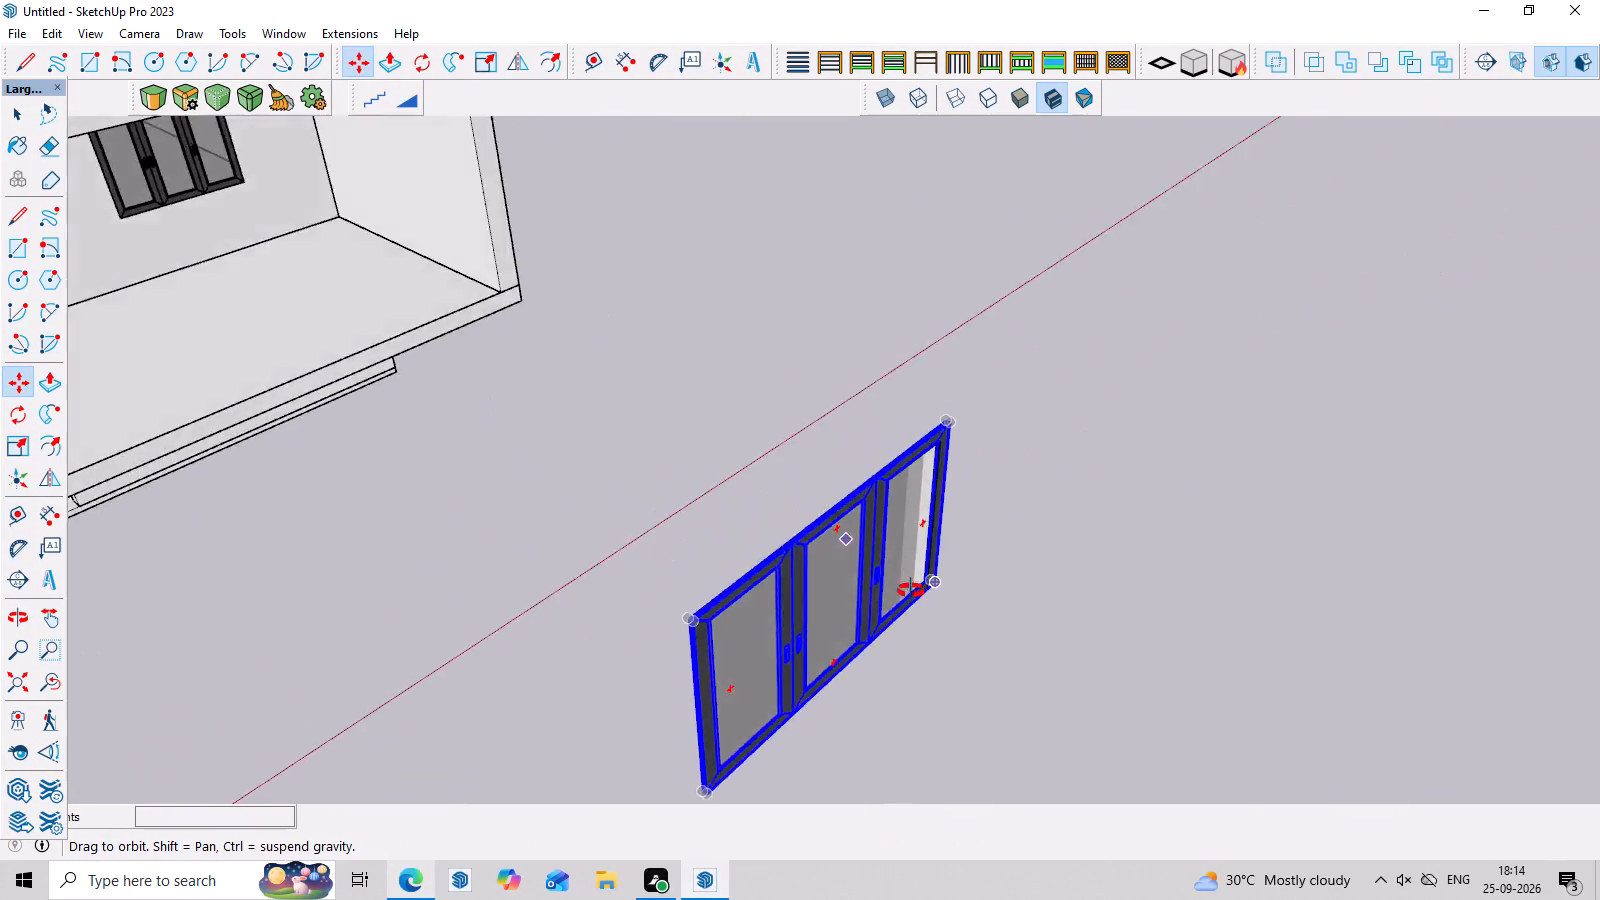
{"action": "middle_click_drag", "start_coordinate": [911, 591], "coordinate": [1383, 668]}
{"action": "scroll", "coordinate": [1102, 482], "scroll_direction": "up", "scroll_amount": 4}
{"action": "middle_click_drag", "start_coordinate": [1098, 502], "coordinate": [1196, 391]}
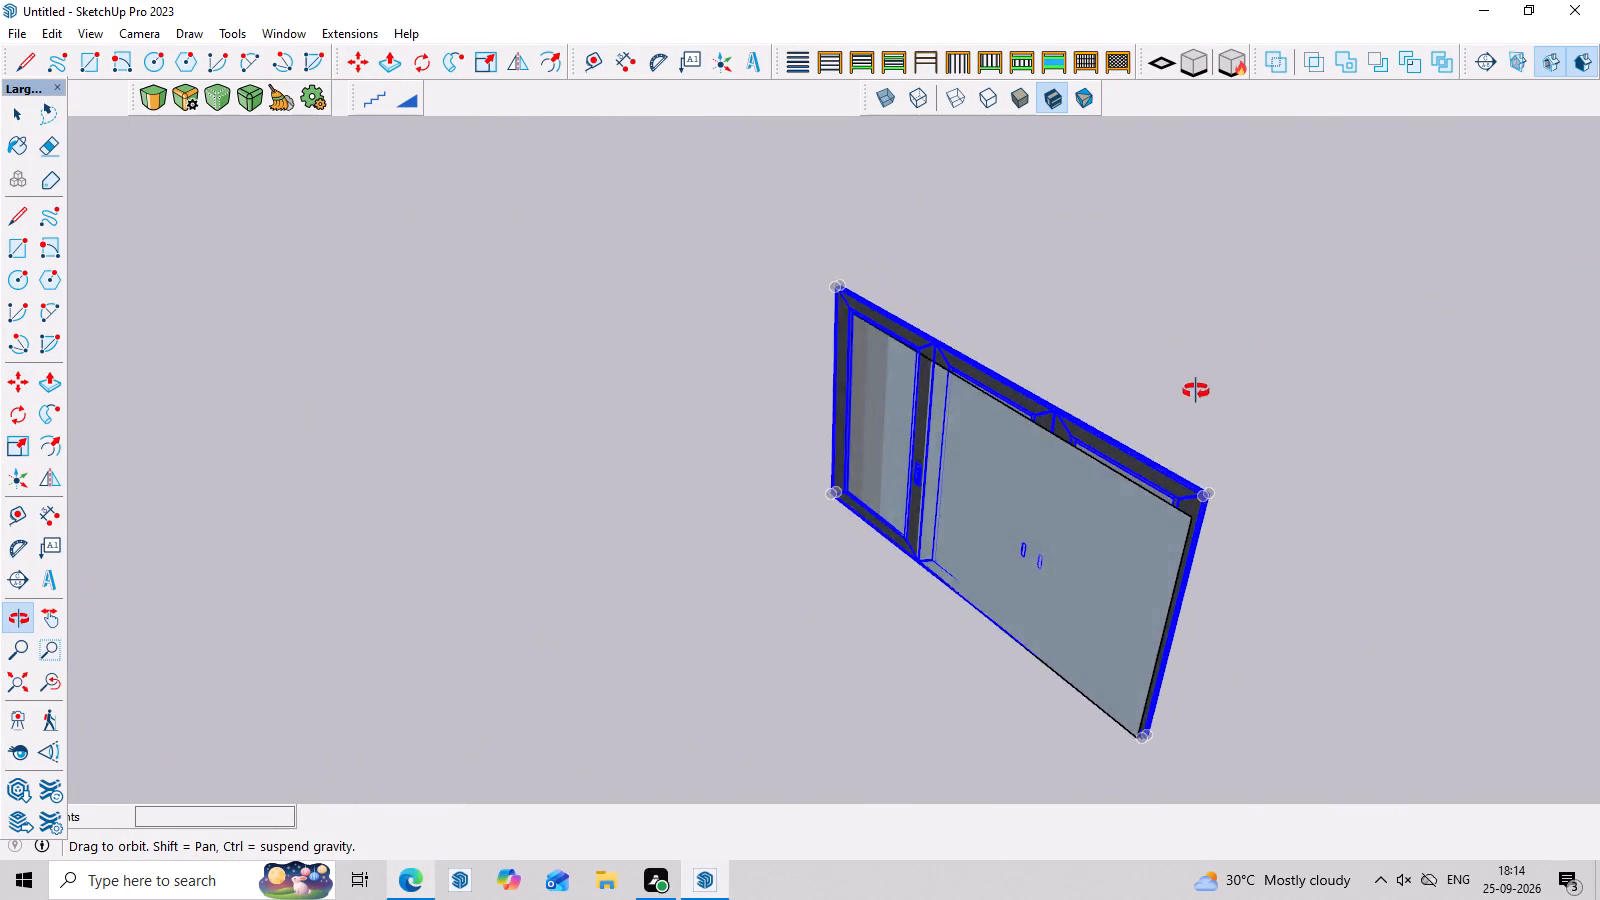
{"action": "middle_click_drag", "start_coordinate": [1196, 391], "coordinate": [1212, 287]}
{"action": "key", "text": "s"}
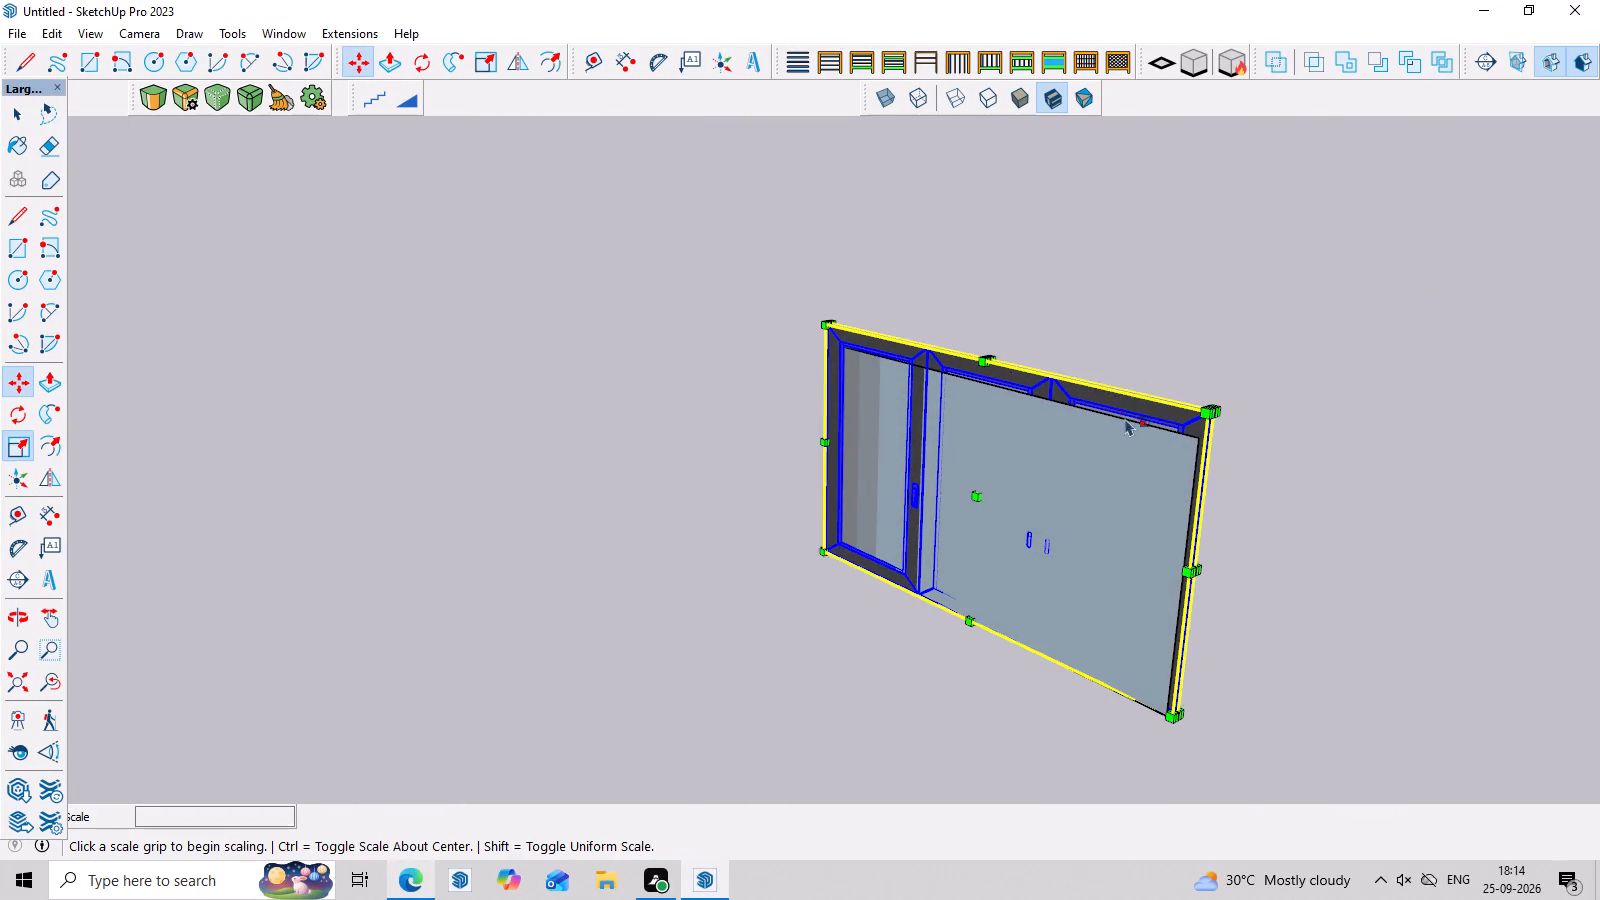
{"action": "scroll", "coordinate": [934, 239], "scroll_direction": "up", "scroll_amount": 3}
{"action": "left_click", "coordinate": [1015, 414]}
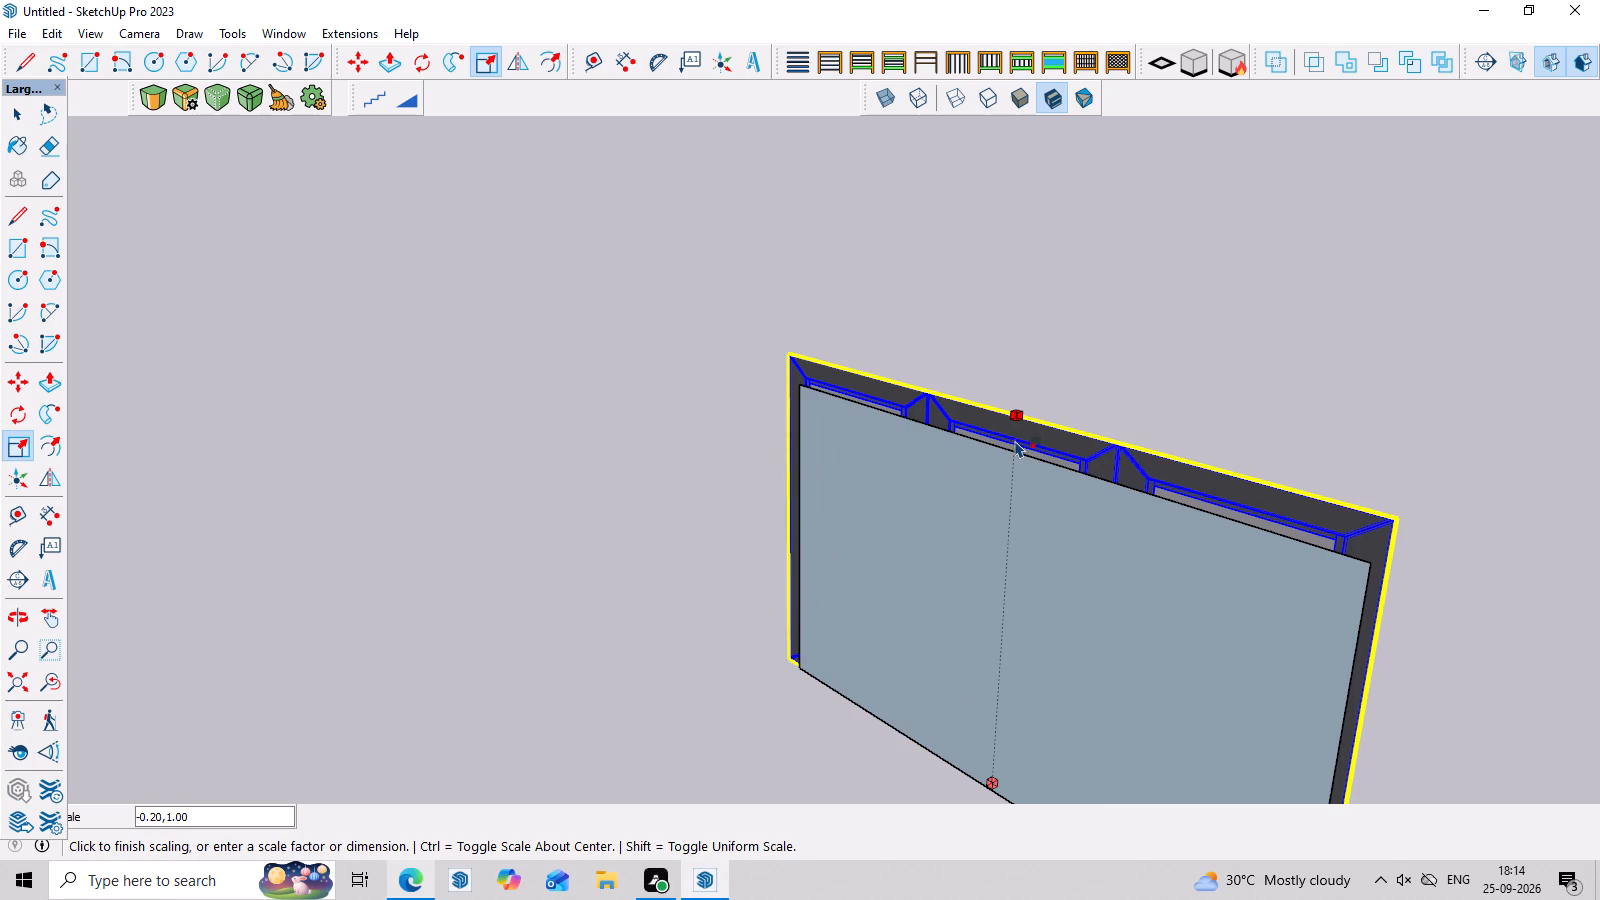
{"action": "left_click_drag", "start_coordinate": [1015, 411], "coordinate": [1019, 452]}
{"action": "left_click", "coordinate": [1019, 452]}
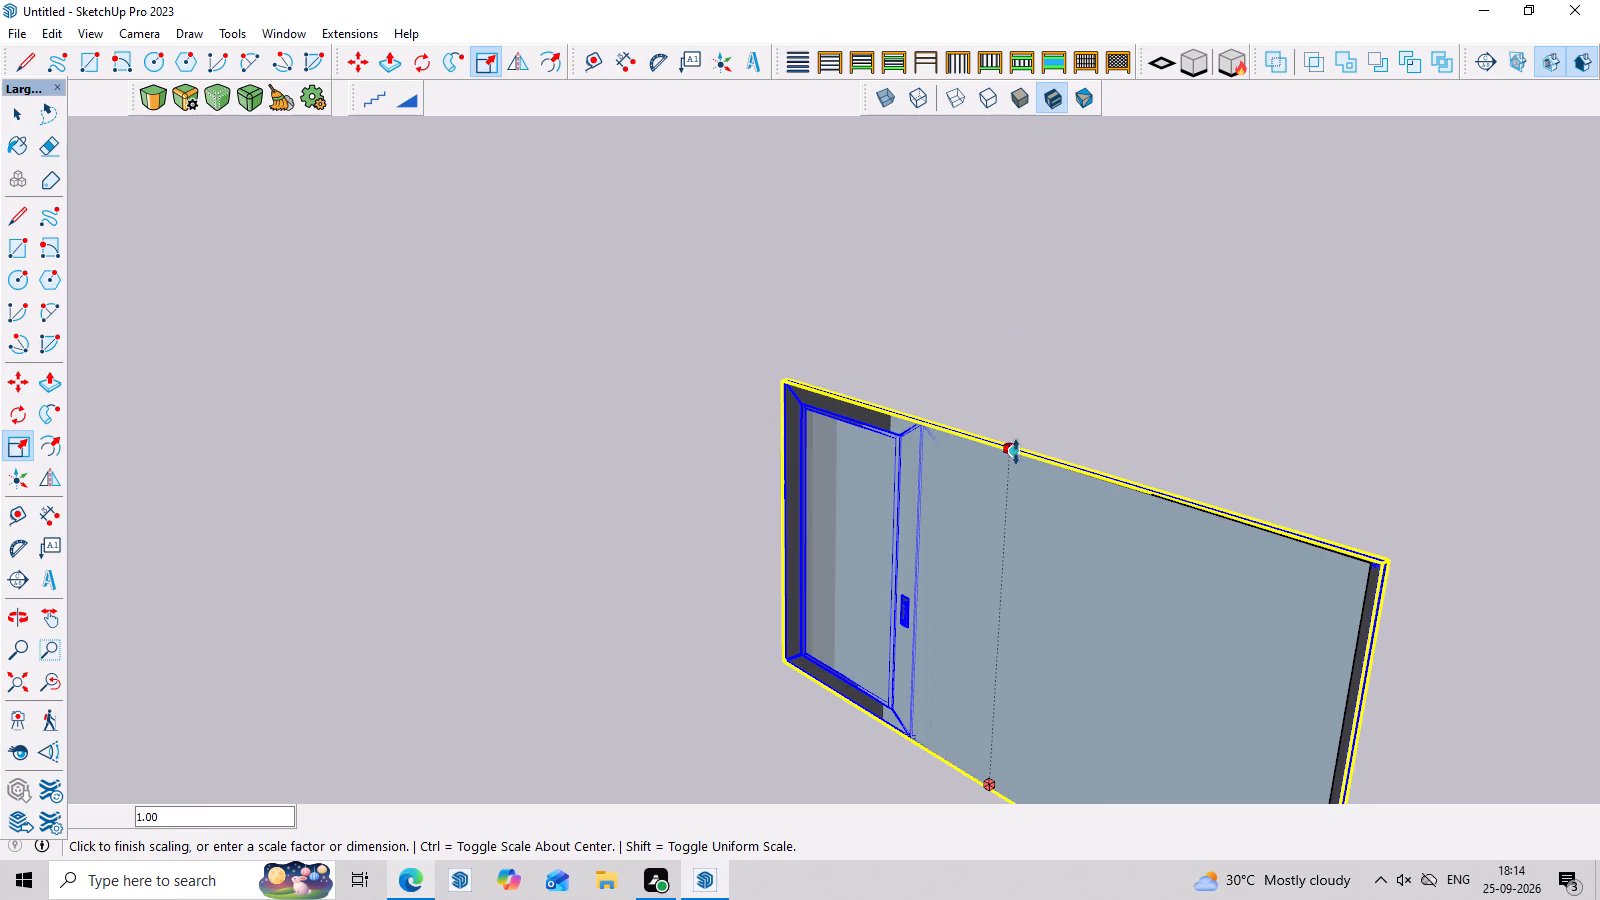
{"action": "left_click", "coordinate": [1065, 465]}
{"action": "key", "text": "space"}
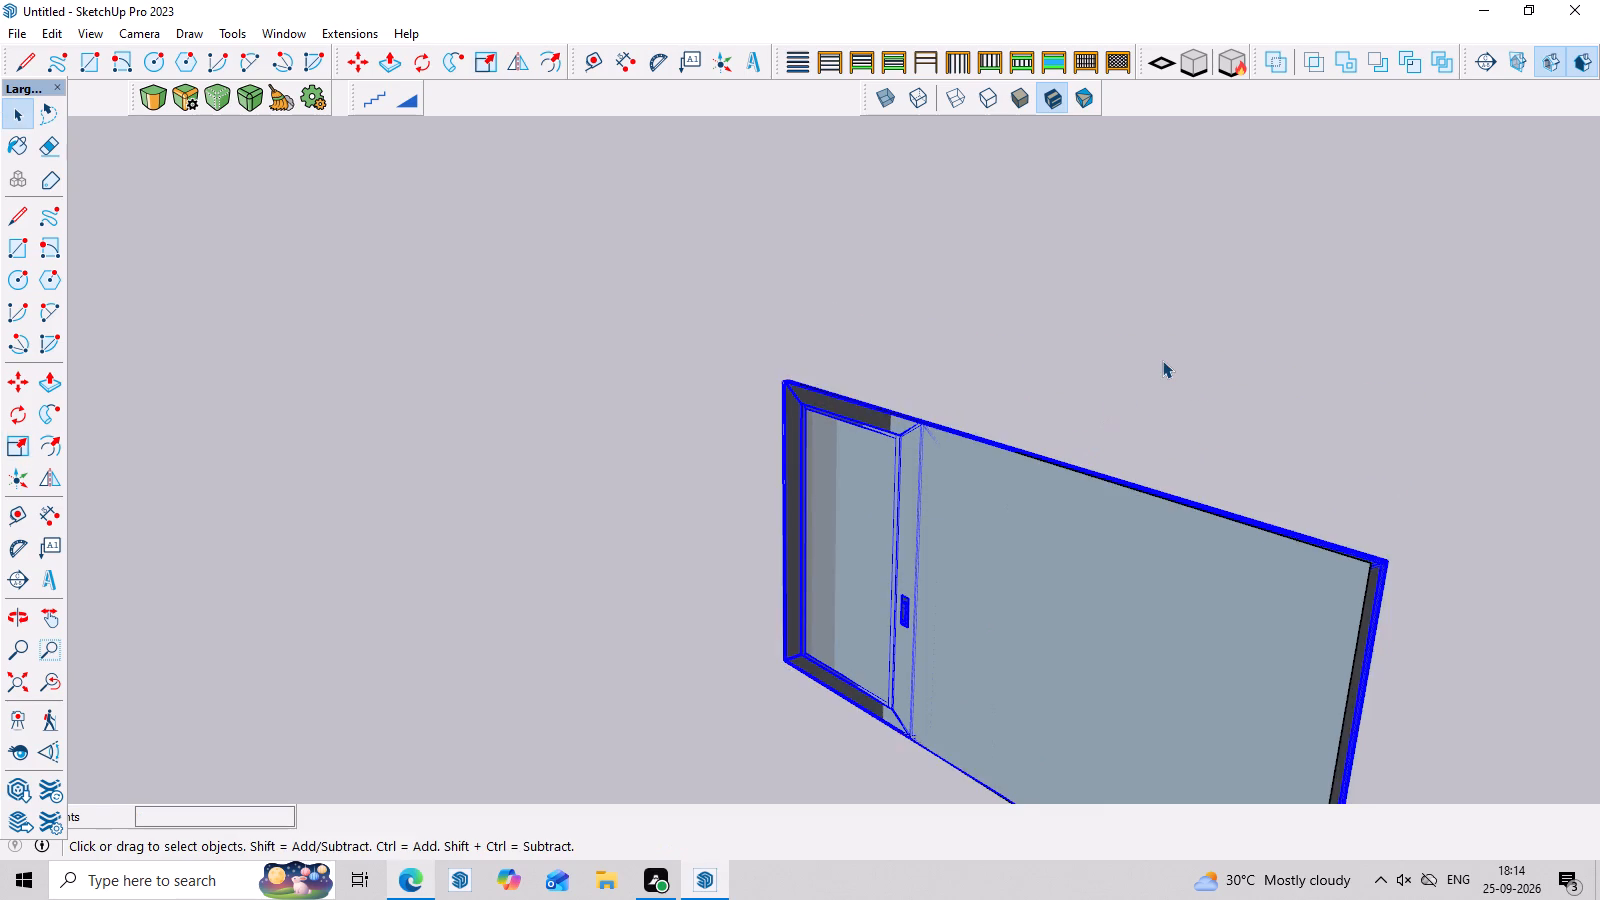
Scale the window's width by about 1.04 from its side edge.
{"action": "scroll", "coordinate": [1162, 360], "scroll_direction": "down", "scroll_amount": 4}
{"action": "middle_click_drag", "start_coordinate": [1228, 434], "coordinate": [593, 452]}
{"action": "scroll", "coordinate": [551, 376], "scroll_direction": "down", "scroll_amount": 6}
{"action": "middle_click_drag", "start_coordinate": [808, 507], "coordinate": [738, 516]}
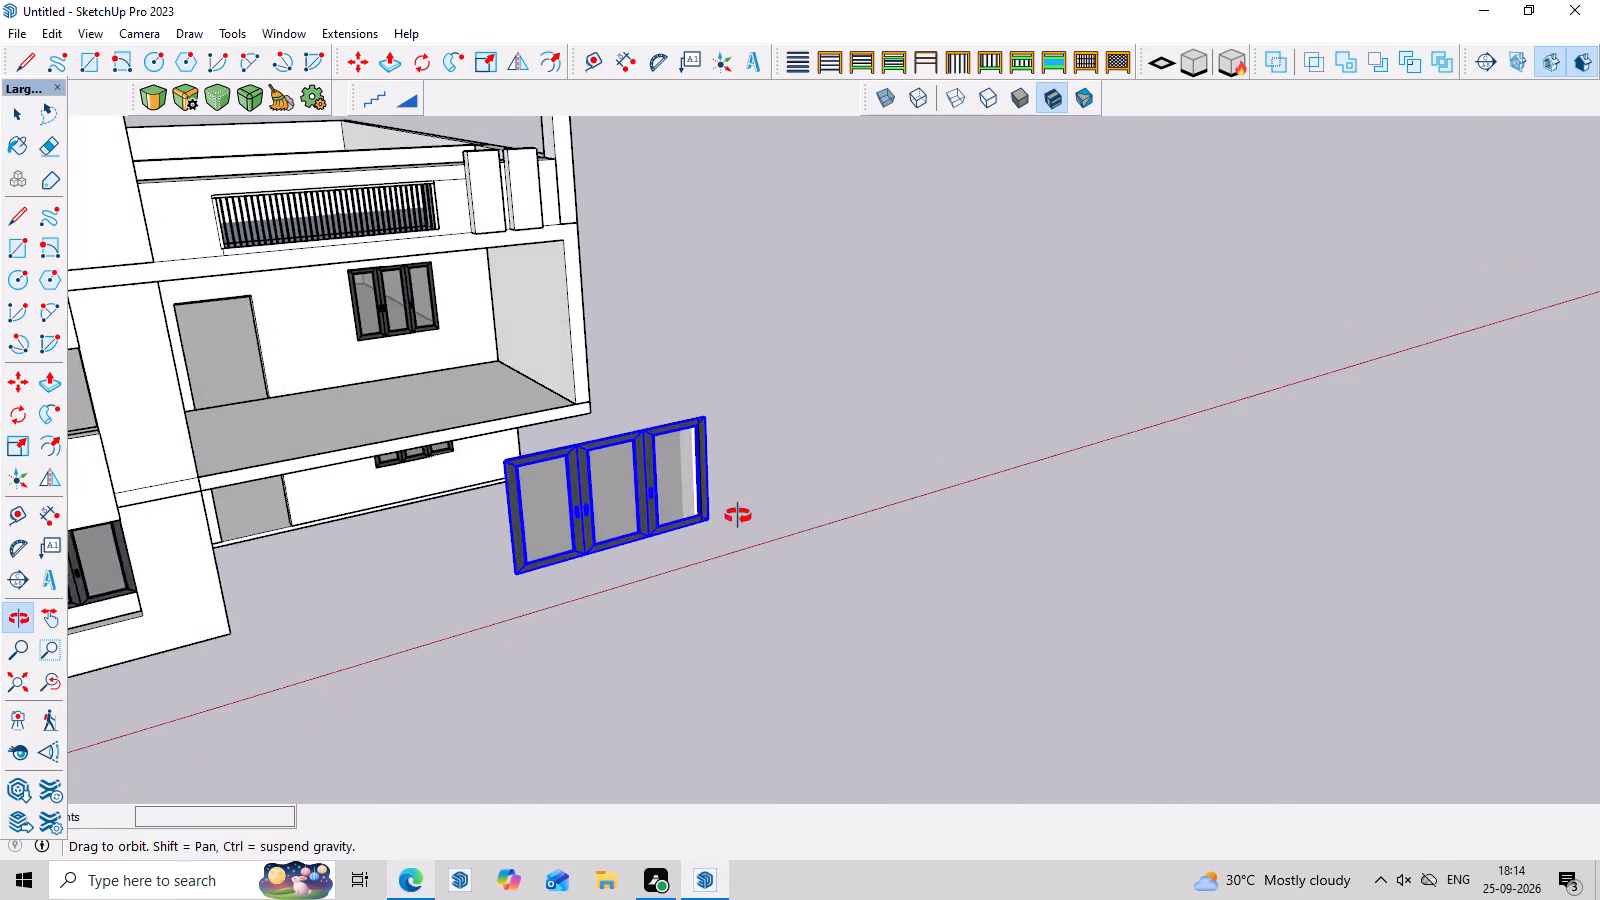
{"action": "middle_click_drag", "start_coordinate": [738, 516], "coordinate": [737, 516]}
{"action": "scroll", "coordinate": [673, 482], "scroll_direction": "up", "scroll_amount": 4}
{"action": "left_click", "coordinate": [707, 520]}
{"action": "middle_click_drag", "start_coordinate": [698, 559], "coordinate": [861, 575]}
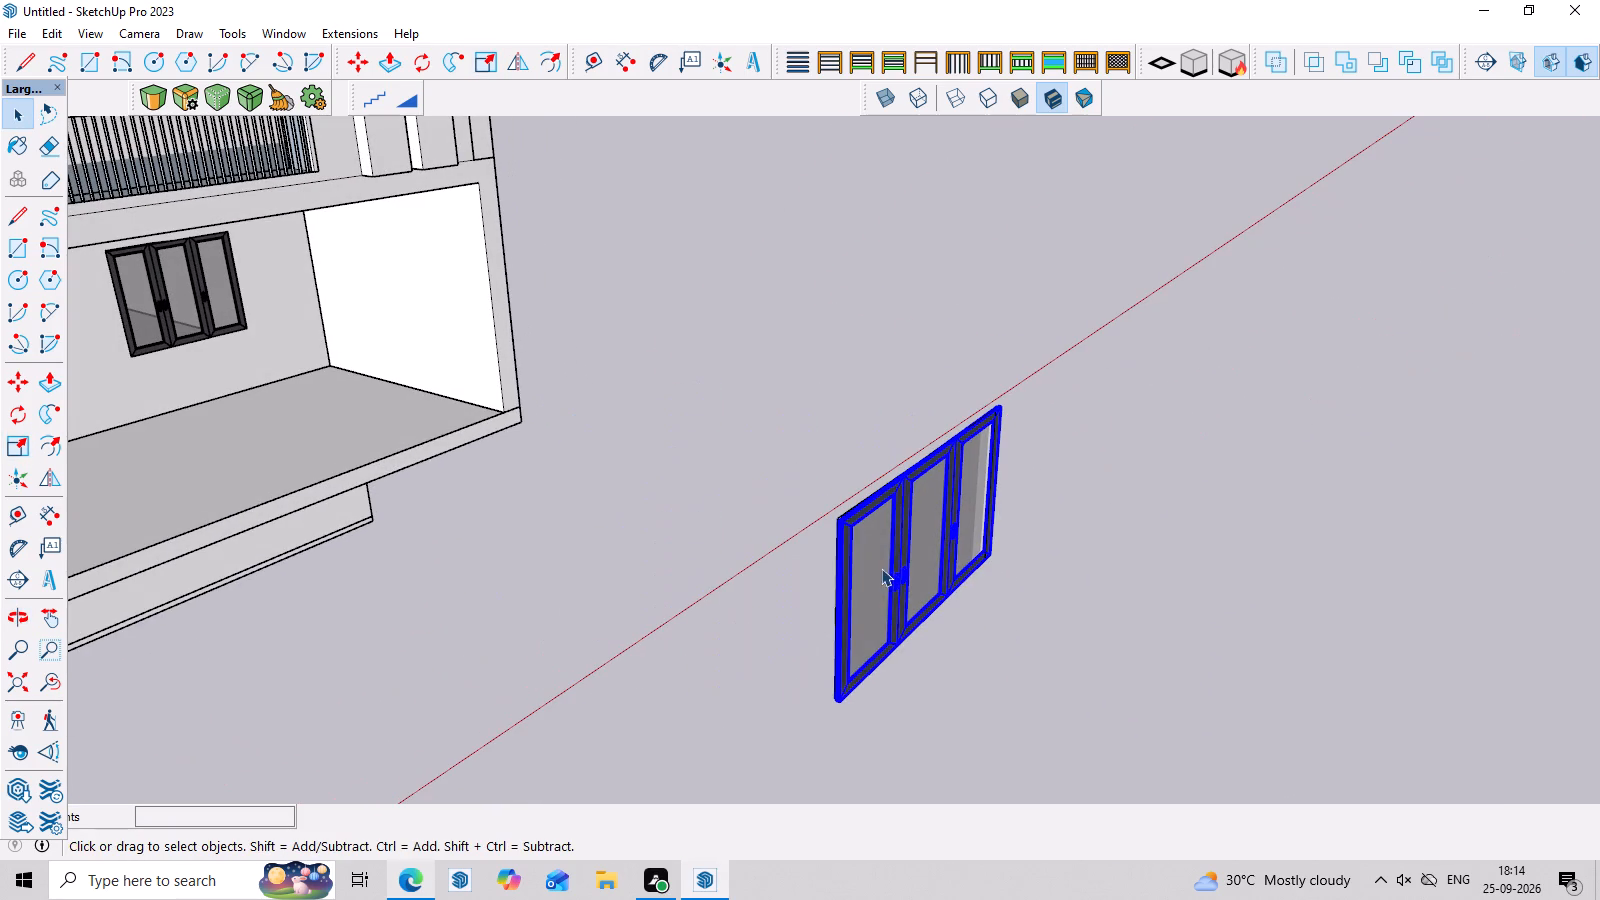
{"action": "key", "text": "s"}
{"action": "scroll", "coordinate": [847, 616], "scroll_direction": "up", "scroll_amount": 3}
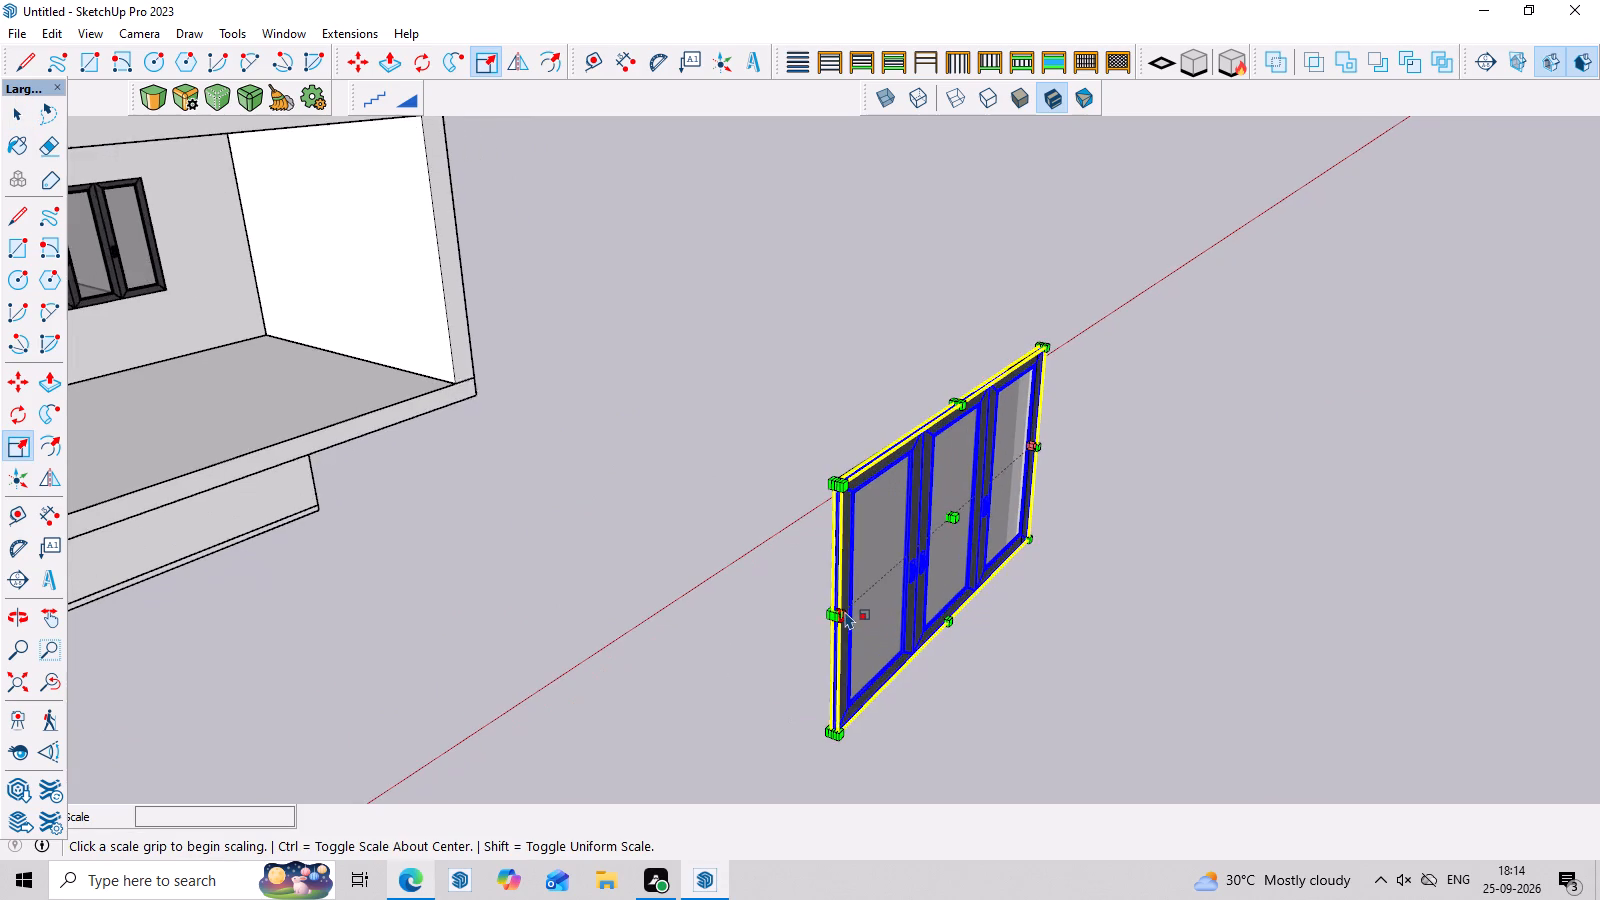
{"action": "scroll", "coordinate": [845, 611], "scroll_direction": "up", "scroll_amount": 12}
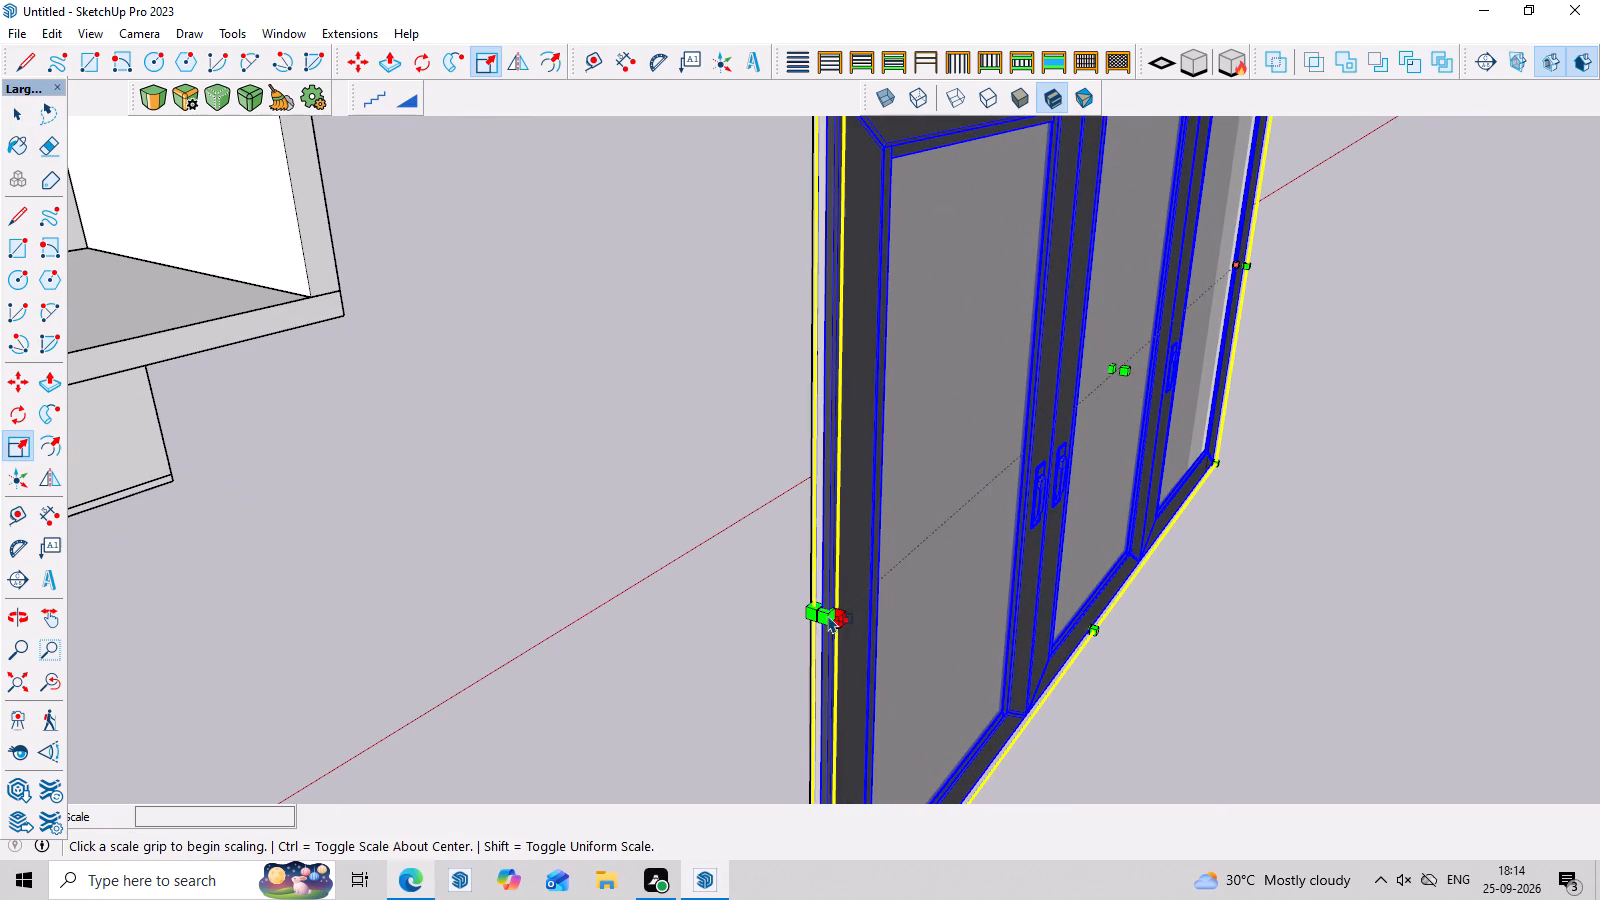
{"action": "left_click", "coordinate": [824, 615]}
{"action": "left_click", "coordinate": [842, 636]}
{"action": "right_click", "coordinate": [842, 636]}
{"action": "key", "text": "space"}
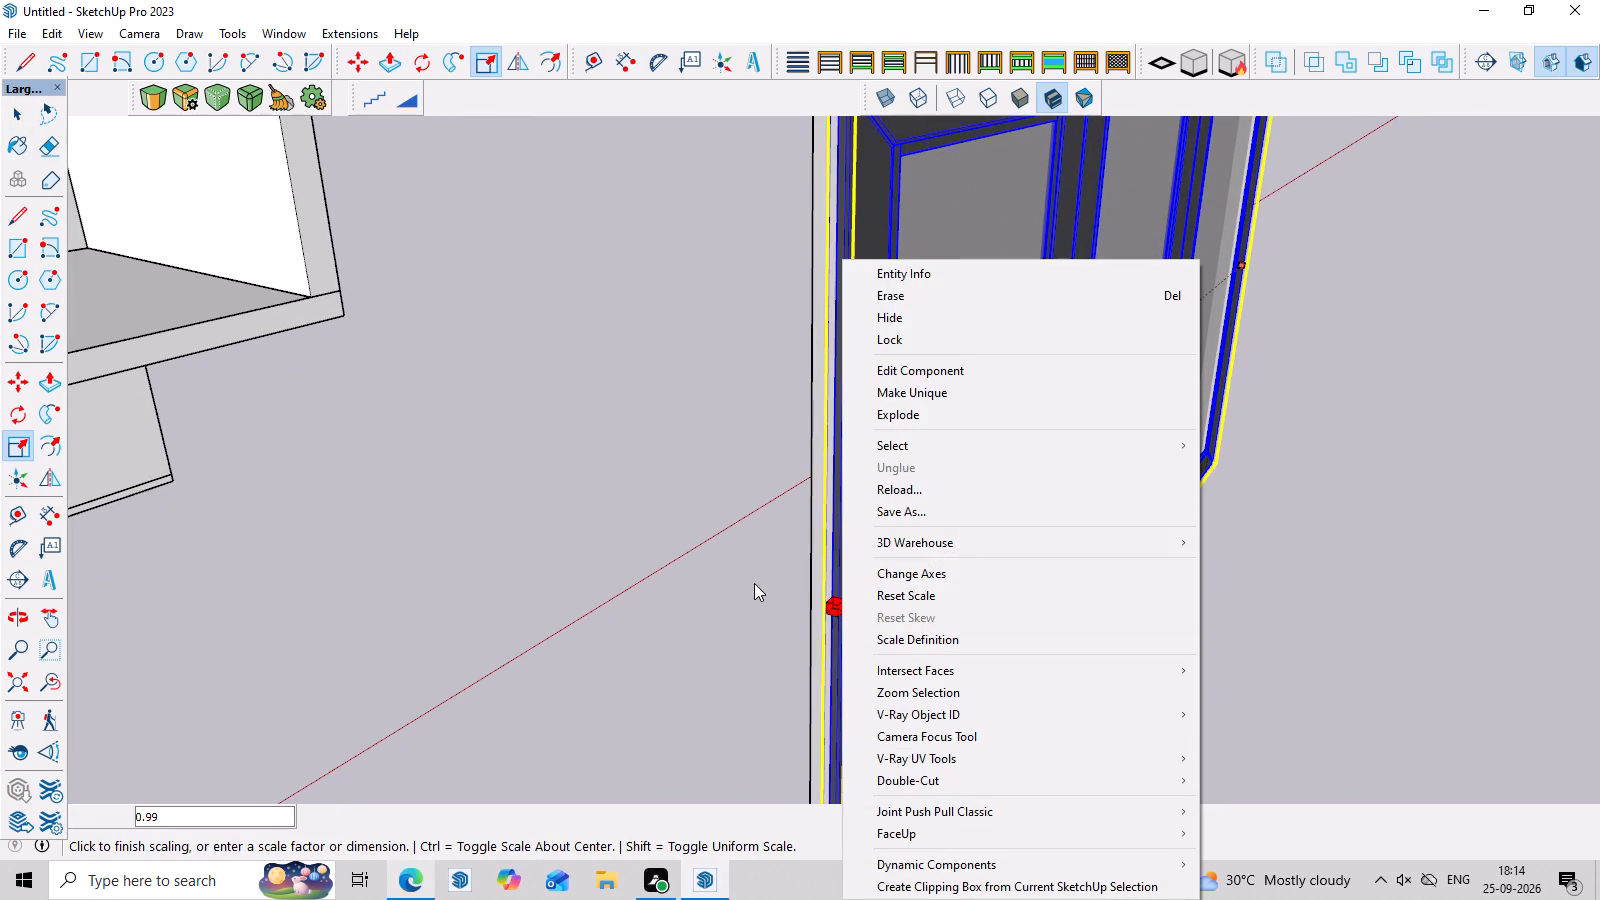
{"action": "key", "text": "ctrl+z"}
{"action": "key", "text": "space"}
{"action": "left_click", "coordinate": [770, 424]}
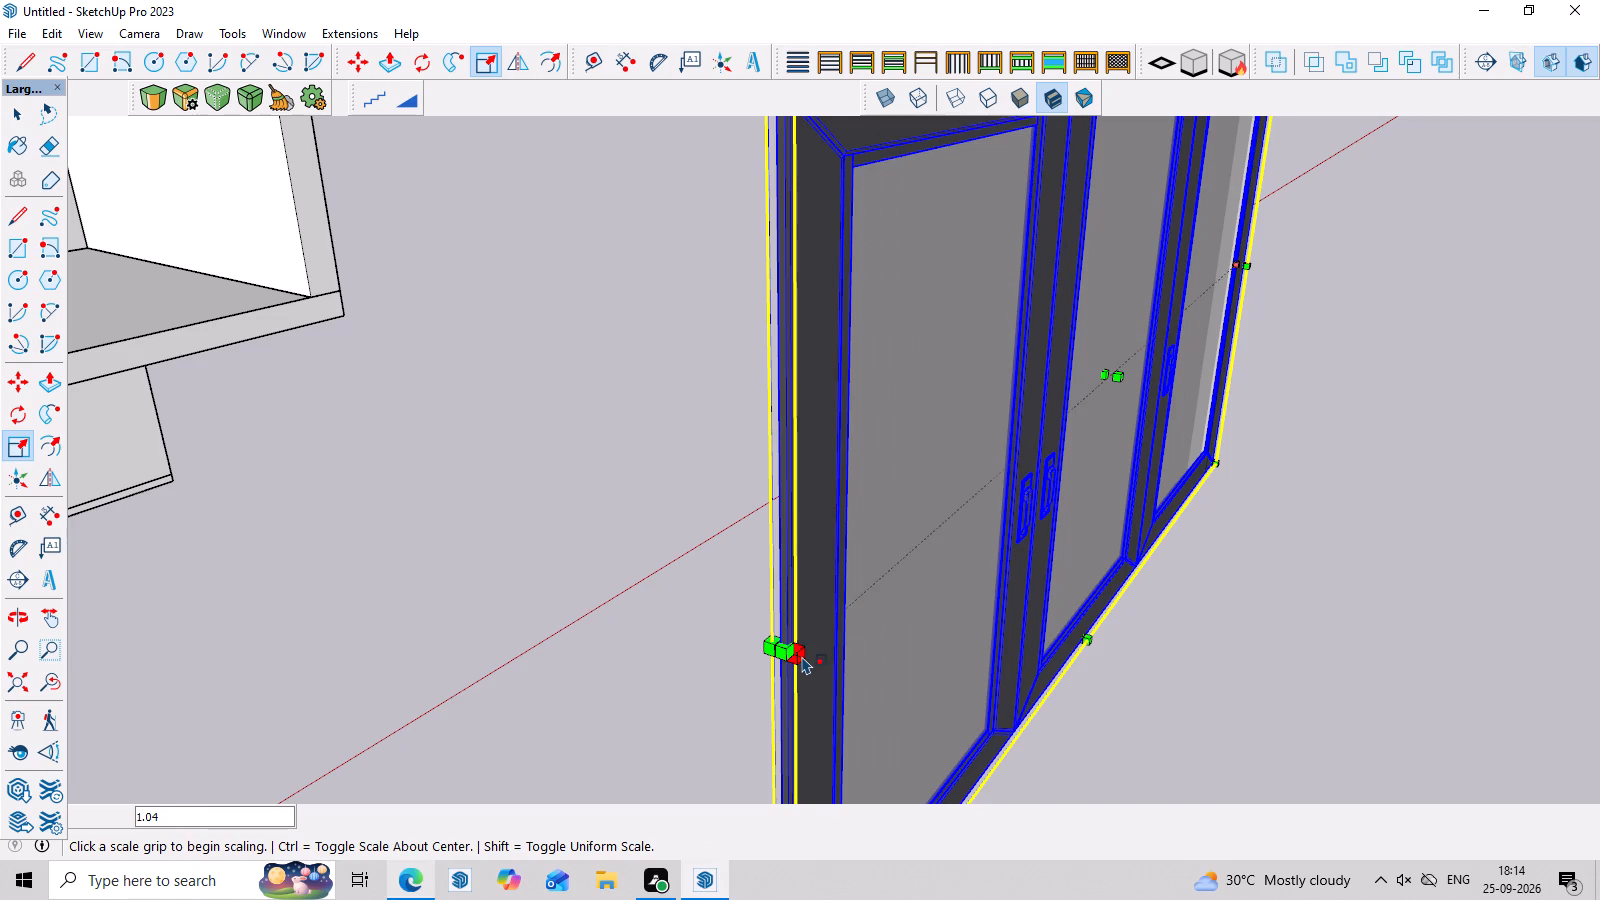
Thicken the window's depth by its side edge, scaling it by about 2.41 and again by about 1.67.
{"action": "left_click", "coordinate": [802, 656]}
{"action": "left_click", "coordinate": [818, 668]}
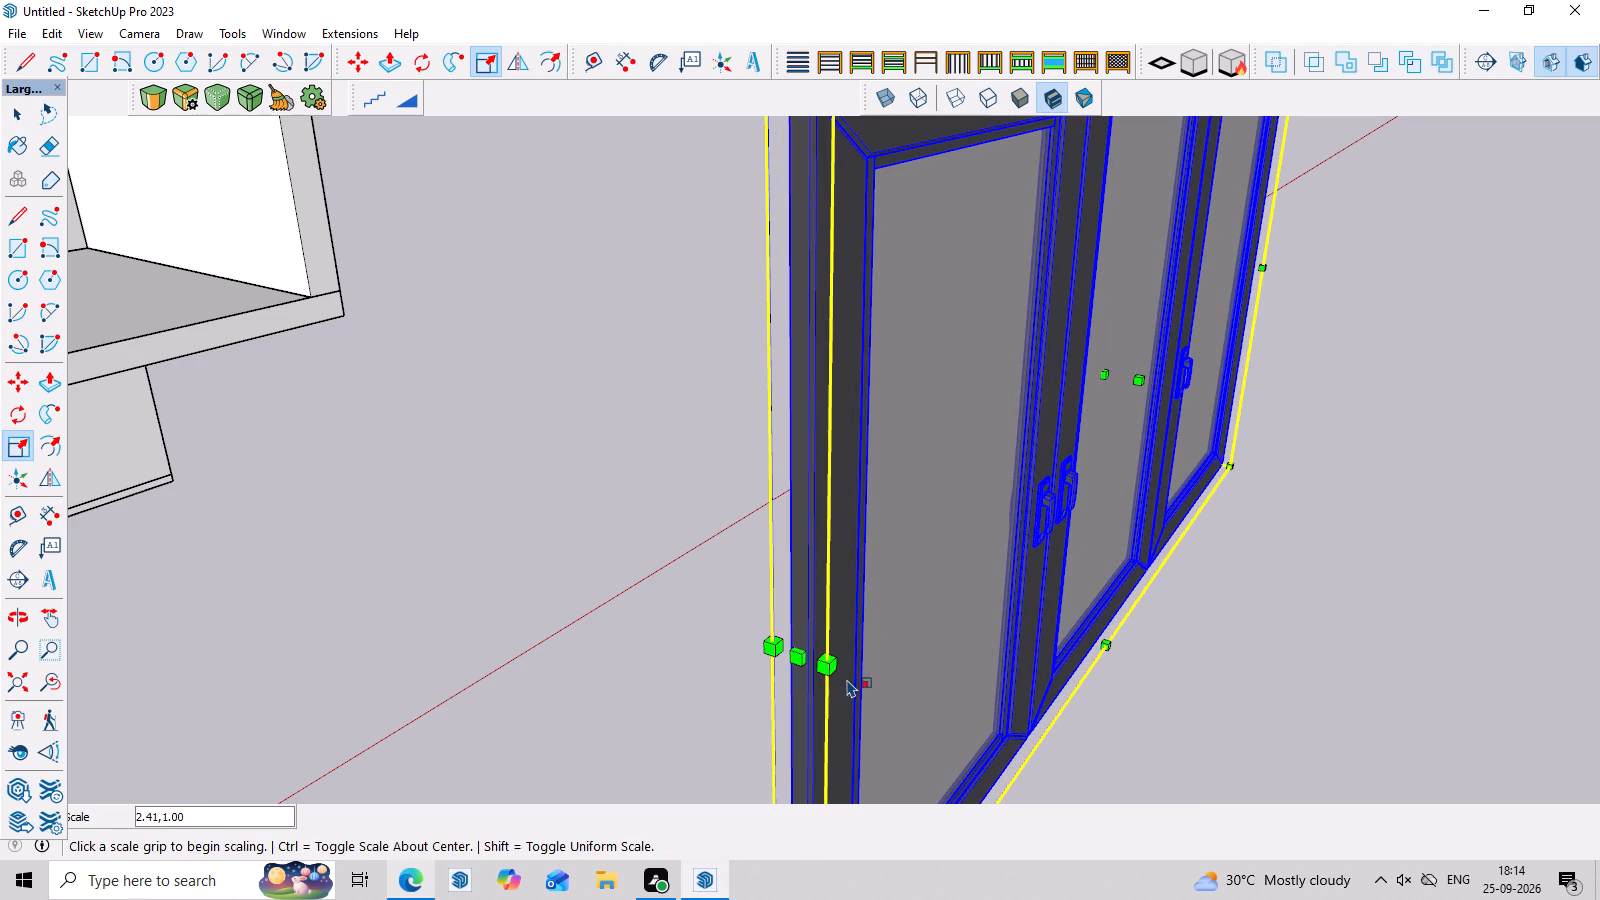
{"action": "left_click", "coordinate": [829, 666]}
{"action": "left_click", "coordinate": [852, 690]}
{"action": "key", "text": "space"}
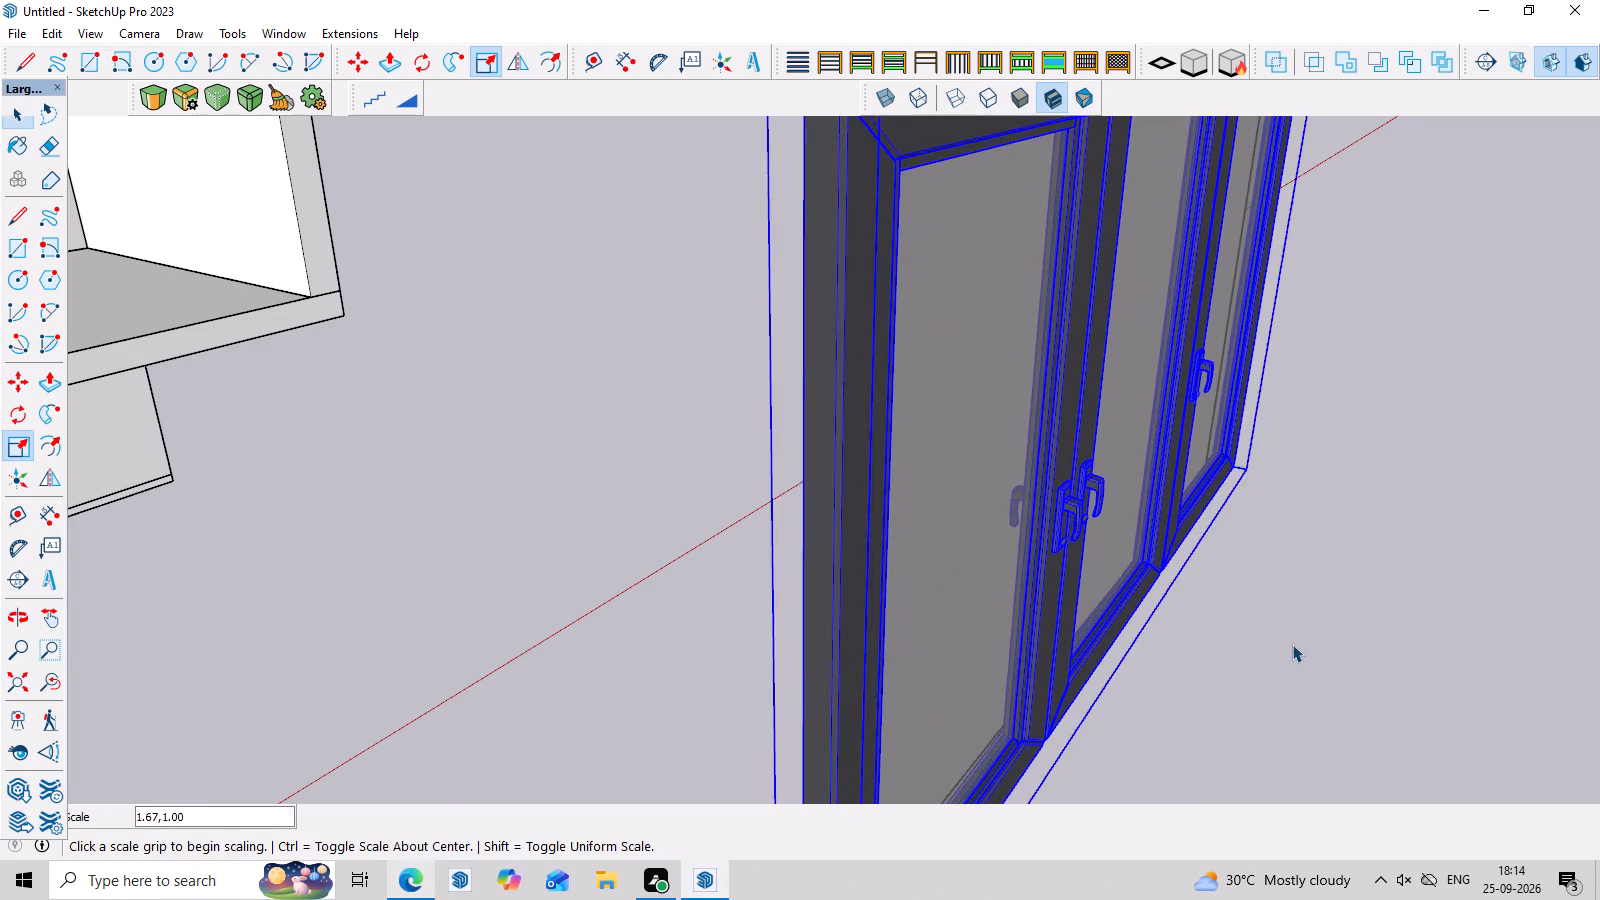
Move the resized three-panel window by its lower corner from the loose rectangle to the upper-floor front opening.
{"action": "scroll", "coordinate": [1292, 626], "scroll_direction": "down", "scroll_amount": 8}
{"action": "middle_click_drag", "start_coordinate": [1301, 611], "coordinate": [977, 538]}
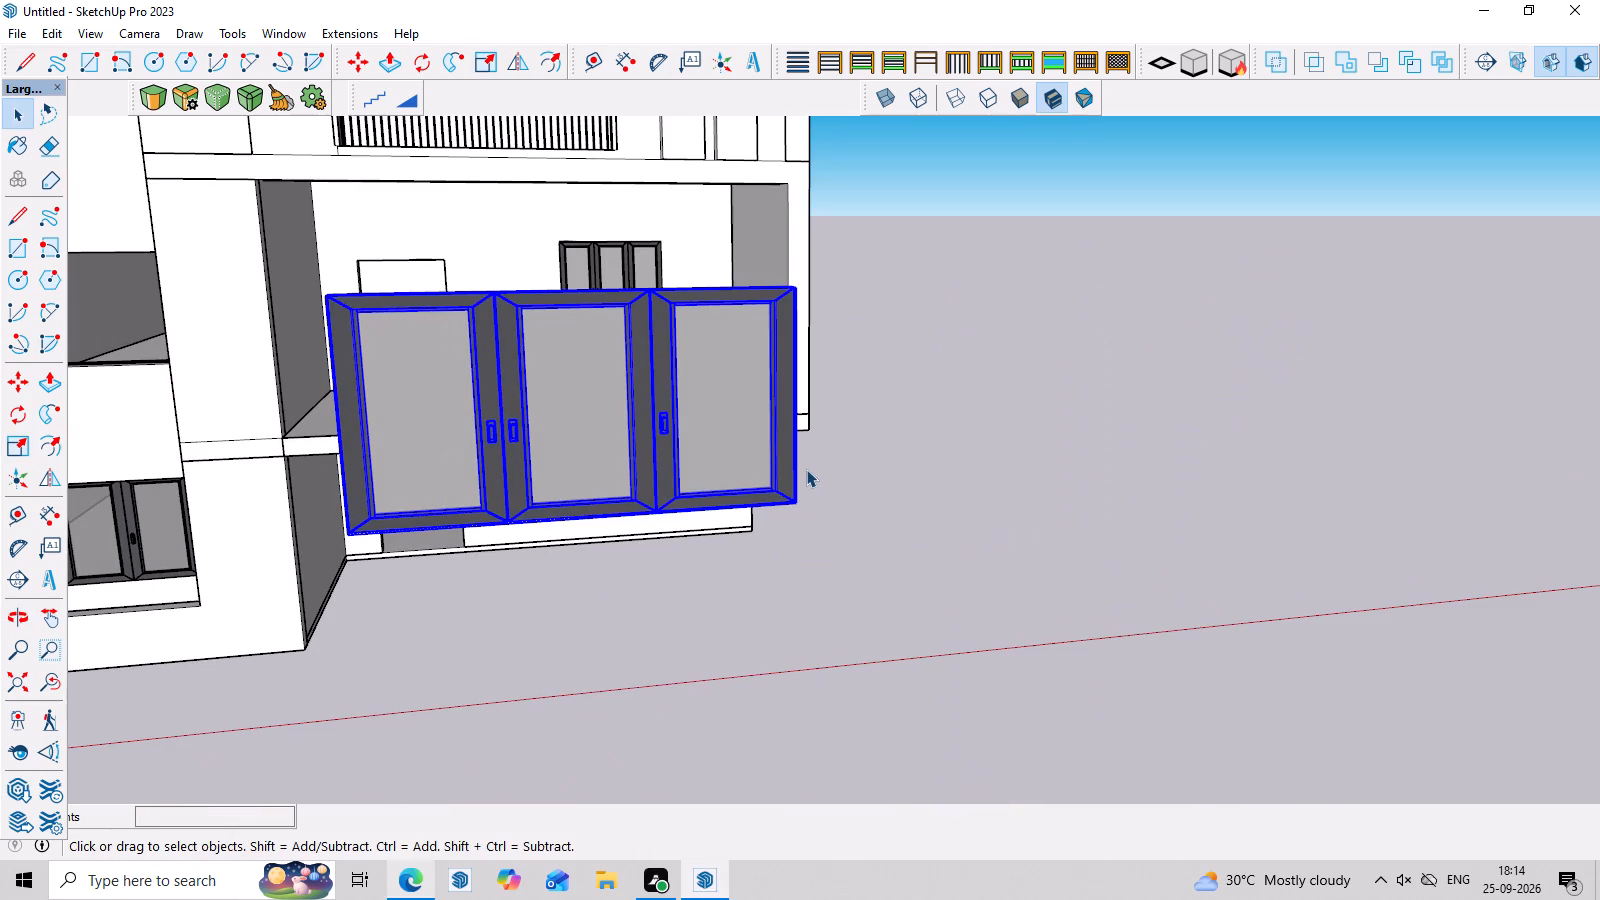
{"action": "key", "text": "n"}
{"action": "scroll", "coordinate": [805, 469], "scroll_direction": "up", "scroll_amount": 4}
{"action": "scroll", "coordinate": [801, 530], "scroll_direction": "down", "scroll_amount": 3}
{"action": "middle_click_drag", "start_coordinate": [856, 547], "coordinate": [737, 600]}
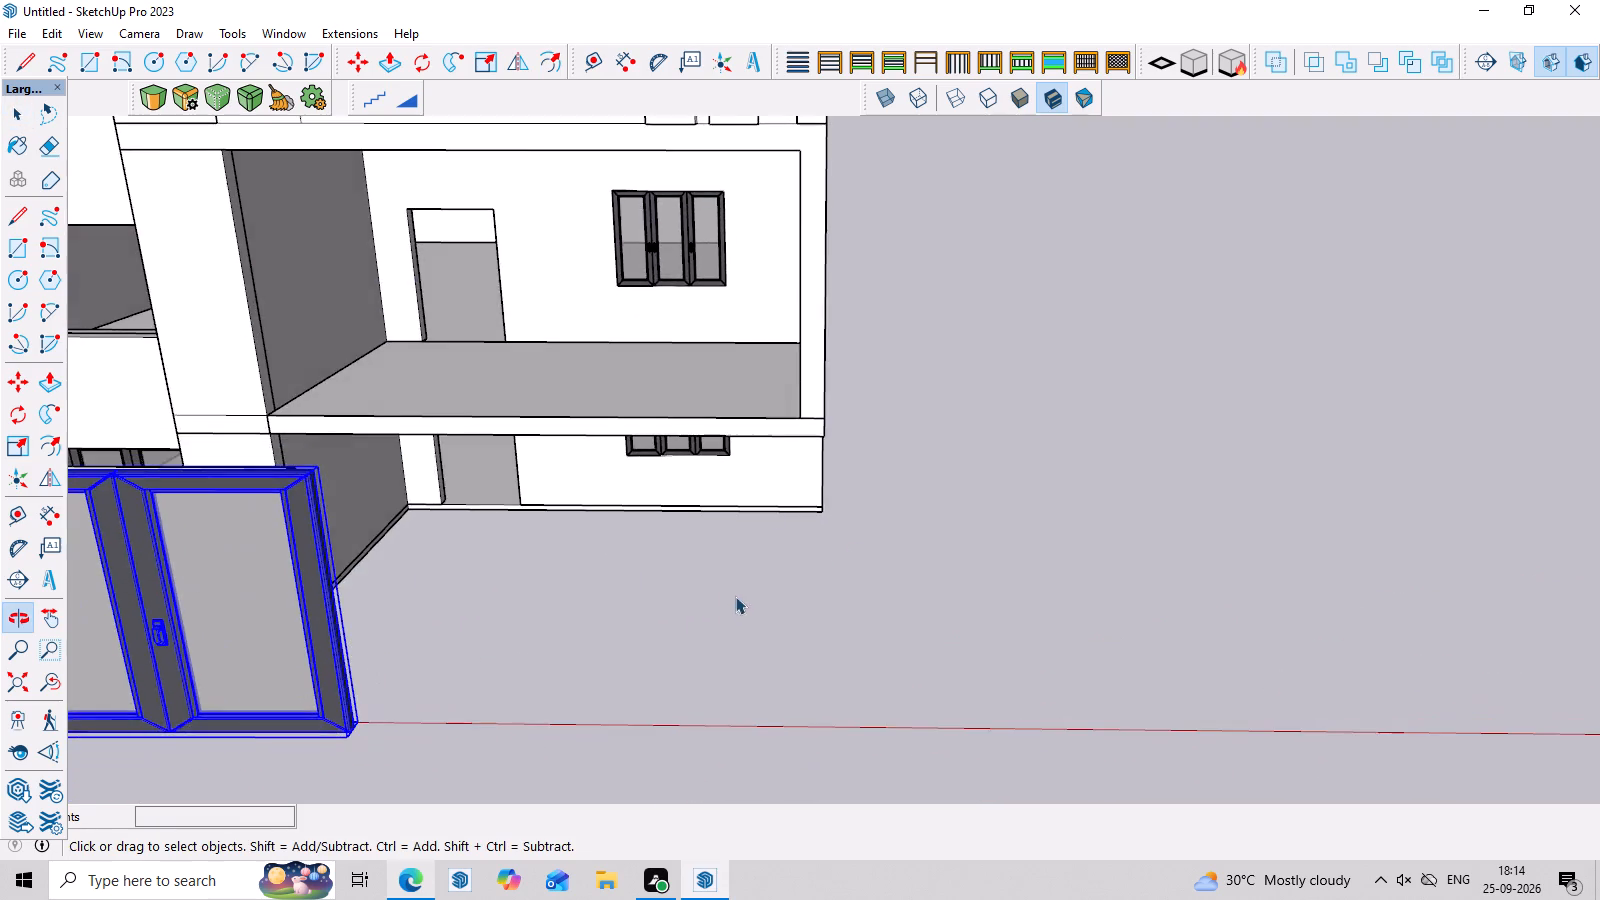
{"action": "scroll", "coordinate": [784, 493], "scroll_direction": "down", "scroll_amount": 8}
{"action": "middle_click_drag", "start_coordinate": [911, 428], "coordinate": [652, 389]}
{"action": "scroll", "coordinate": [652, 389], "scroll_direction": "down", "scroll_amount": 1}
{"action": "scroll", "coordinate": [583, 475], "scroll_direction": "up", "scroll_amount": 3}
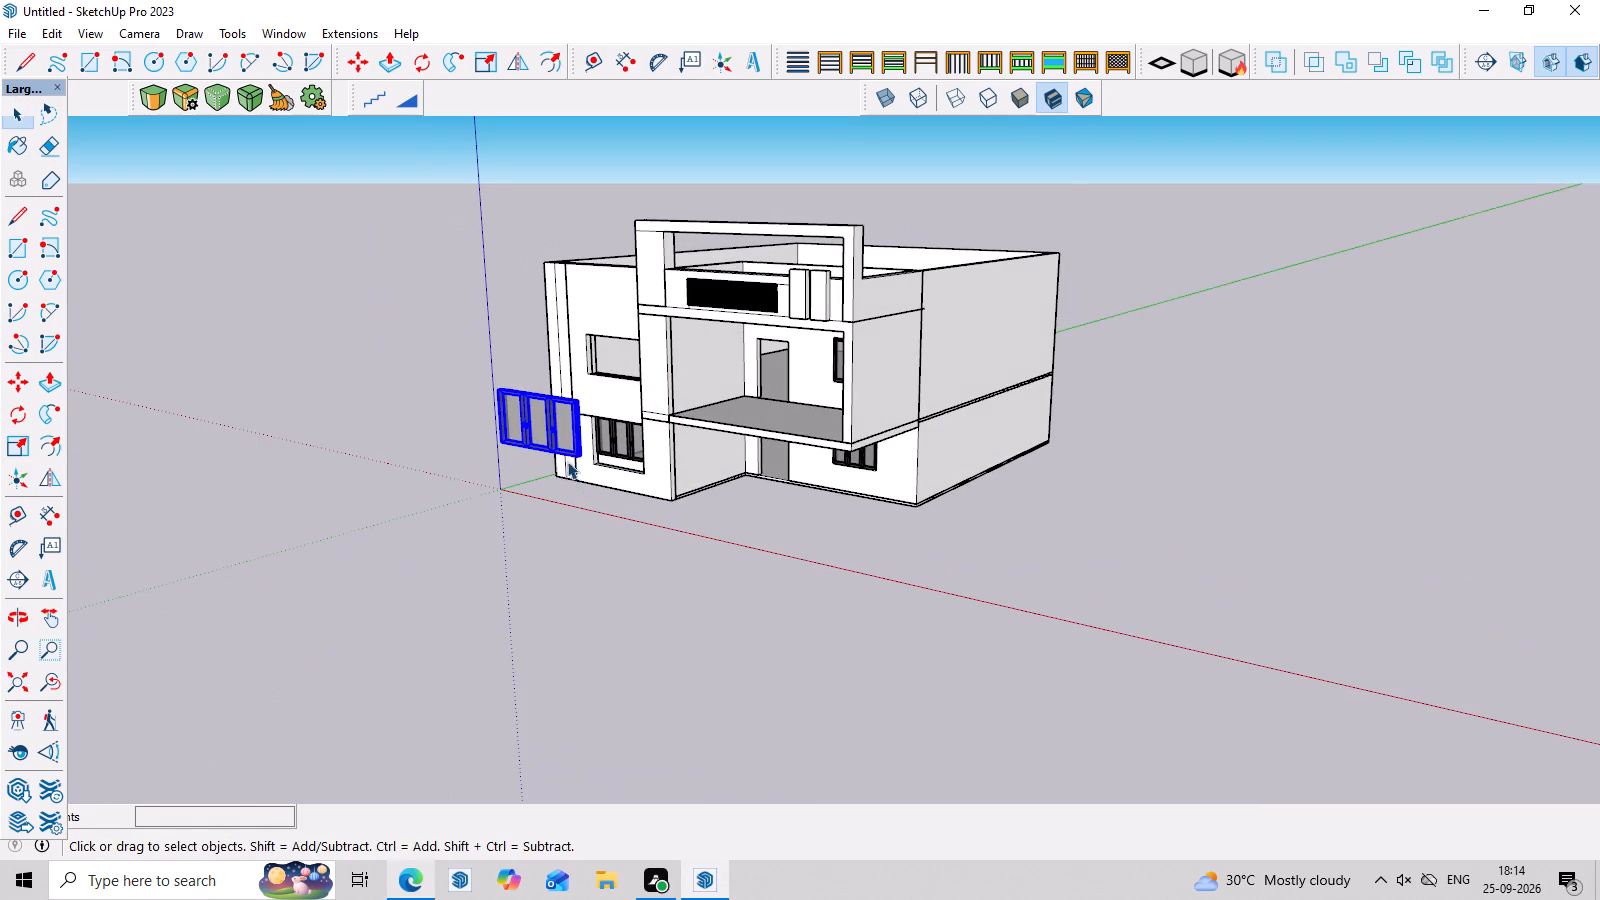
{"action": "scroll", "coordinate": [567, 461], "scroll_direction": "up", "scroll_amount": 7}
{"action": "key", "text": "m"}
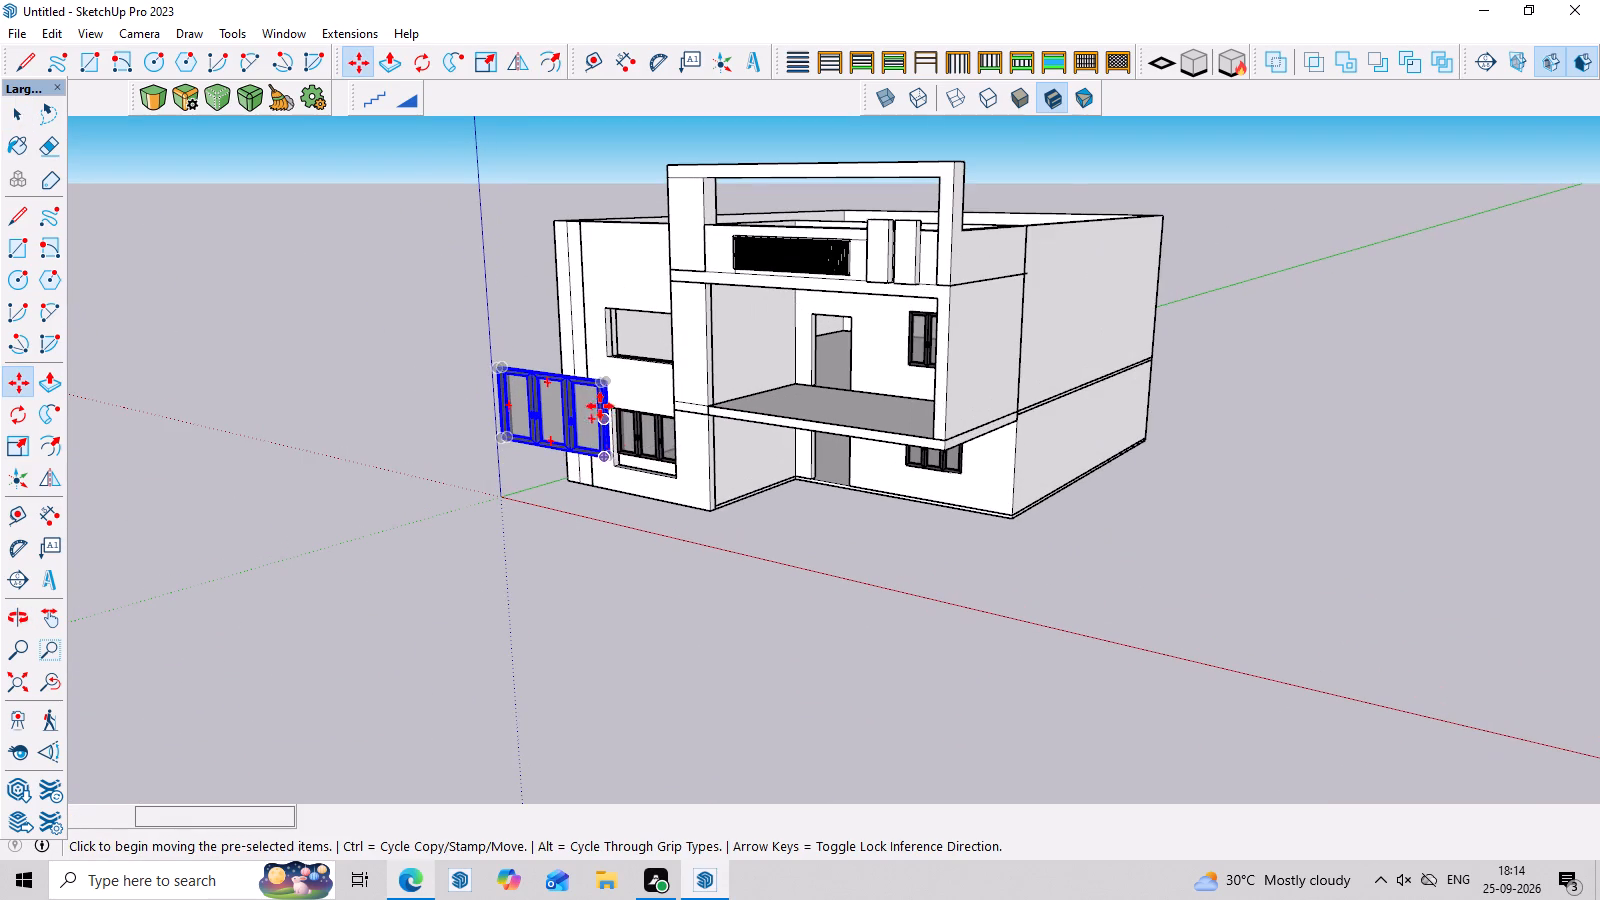
{"action": "scroll", "coordinate": [608, 408], "scroll_direction": "up", "scroll_amount": 7}
{"action": "left_click_drag", "start_coordinate": [600, 593], "coordinate": [600, 579]}
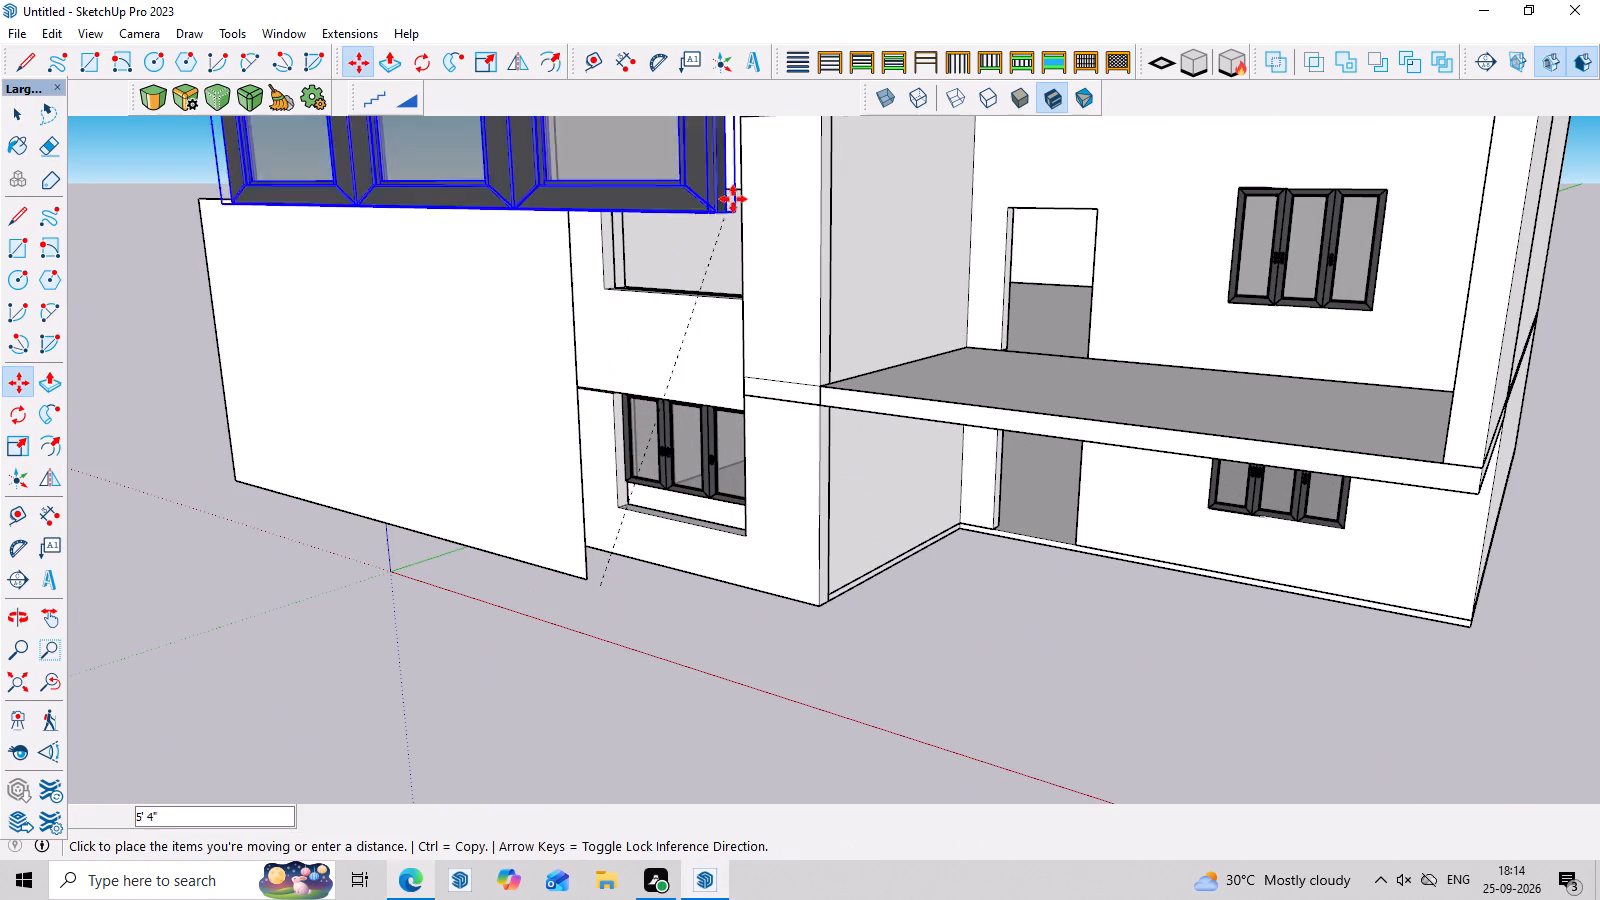
{"action": "left_click", "coordinate": [735, 299]}
{"action": "middle_click_drag", "start_coordinate": [830, 336], "coordinate": [1229, 359]}
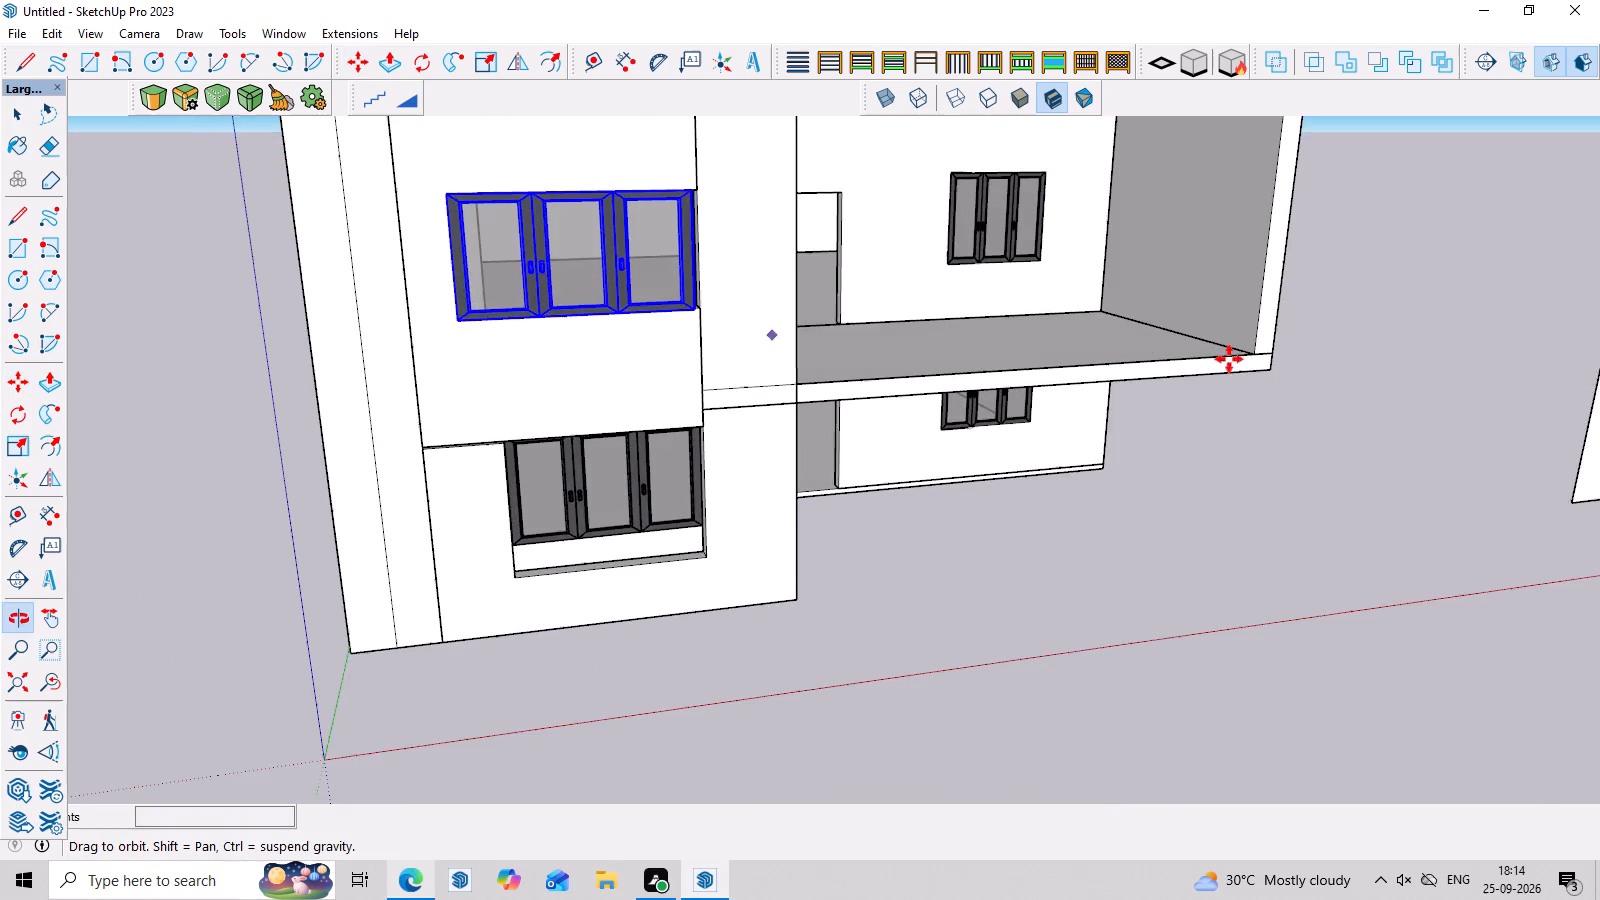
Delete the loose reference rectangle standing beside the house.
{"action": "scroll", "coordinate": [1013, 311], "scroll_direction": "down", "scroll_amount": 4}
{"action": "key", "text": "space"}
{"action": "left_click_drag", "start_coordinate": [1460, 215], "coordinate": [1229, 453]}
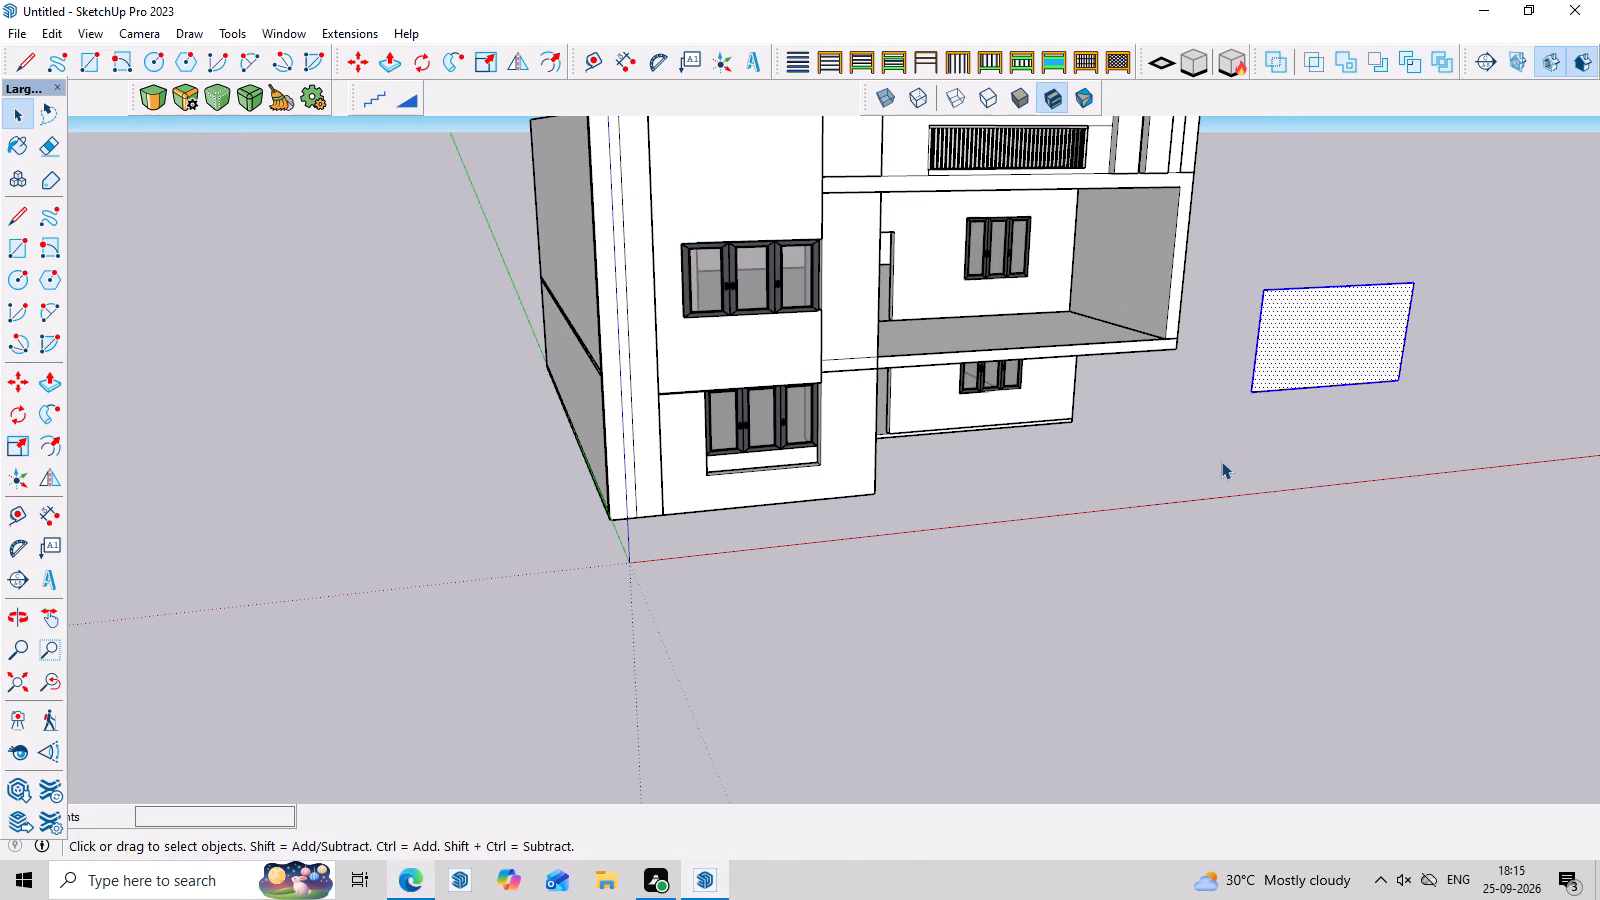
{"action": "key", "text": "Delete"}
Move the upper-floor window by its lower outer corner about 2' 1" back into the opening, and shift it towards the opening's outer side.
{"action": "middle_click_drag", "start_coordinate": [855, 366], "coordinate": [886, 389]}
{"action": "scroll", "coordinate": [647, 326], "scroll_direction": "up", "scroll_amount": 6}
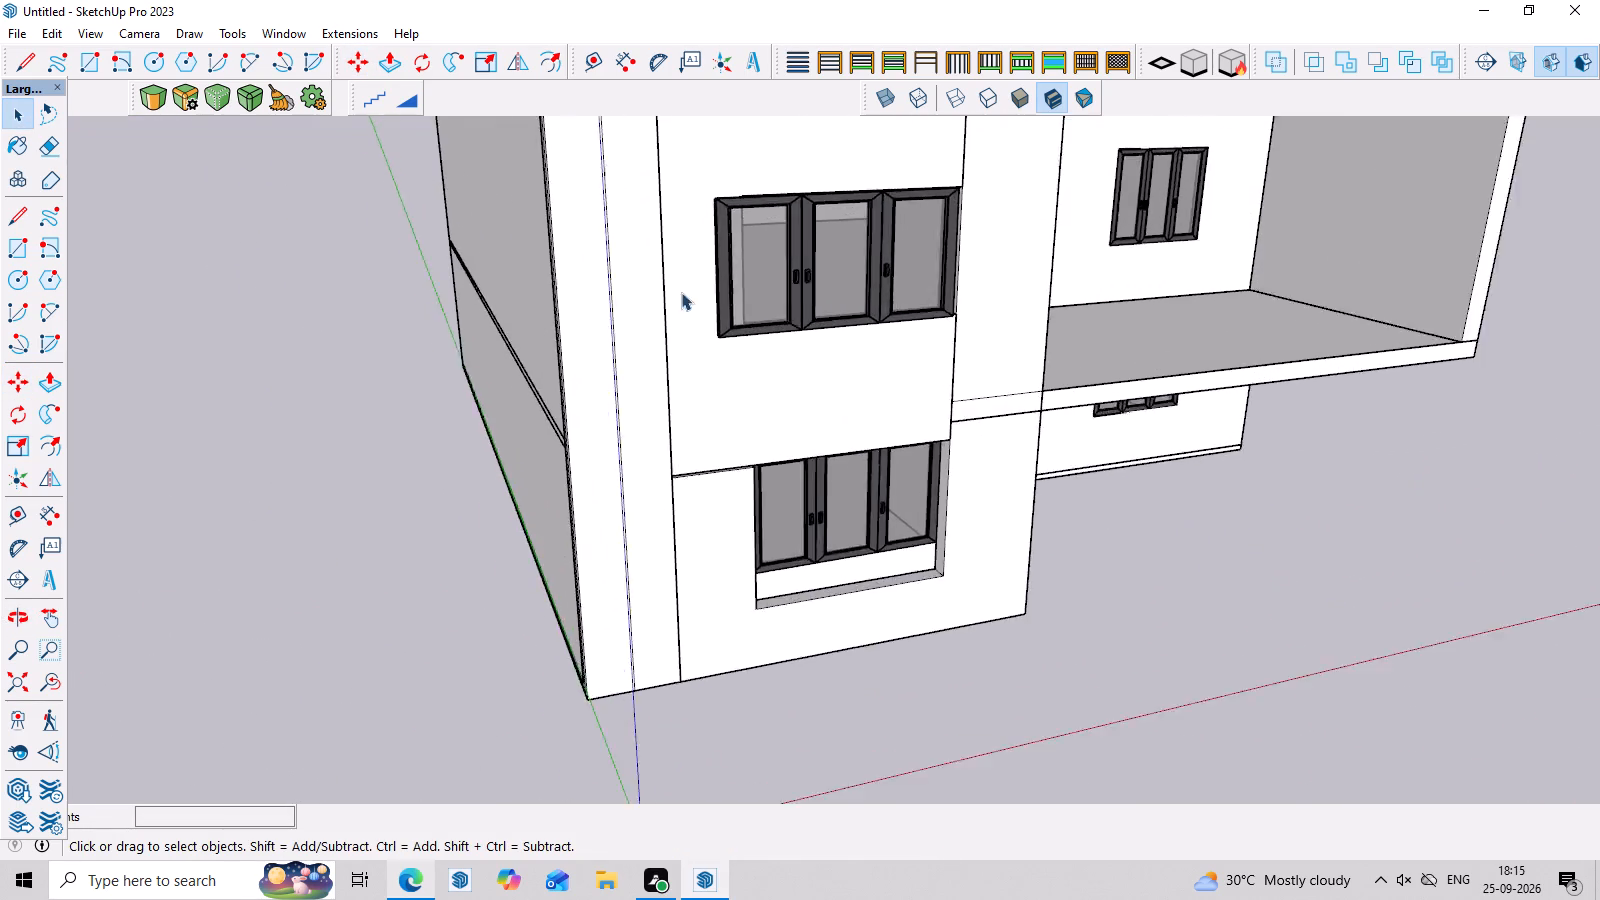
{"action": "scroll", "coordinate": [681, 292], "scroll_direction": "up", "scroll_amount": 8}
{"action": "middle_click_drag", "start_coordinate": [887, 354], "coordinate": [895, 417]}
{"action": "scroll", "coordinate": [769, 235], "scroll_direction": "up", "scroll_amount": 3}
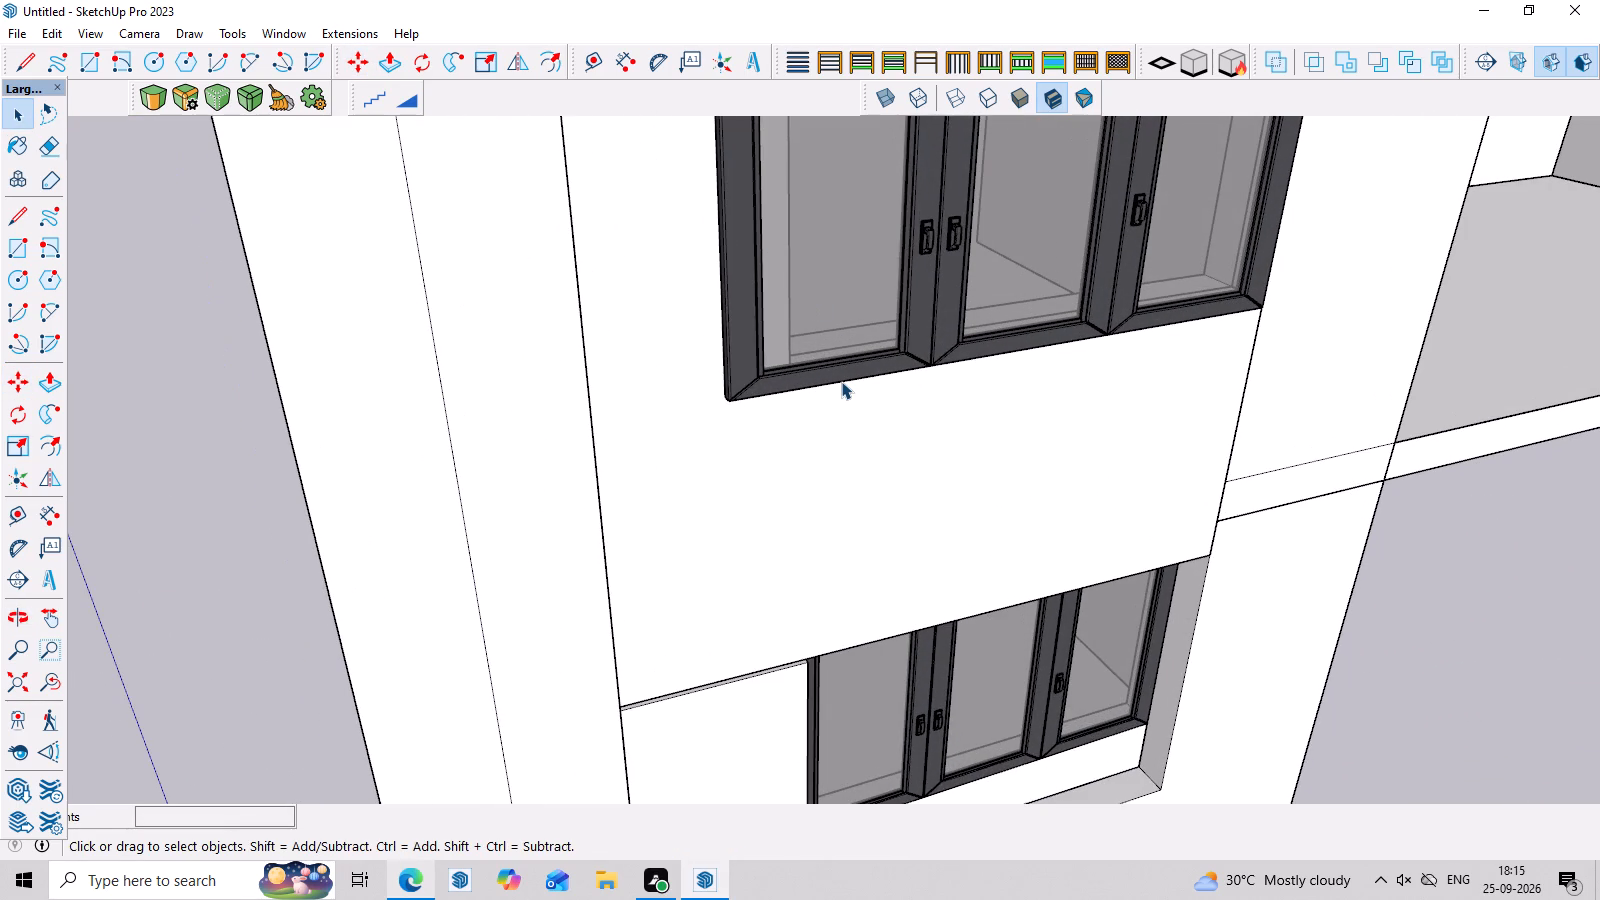
{"action": "left_click", "coordinate": [839, 380]}
{"action": "key", "text": "m"}
{"action": "scroll", "coordinate": [716, 438], "scroll_direction": "up", "scroll_amount": 3}
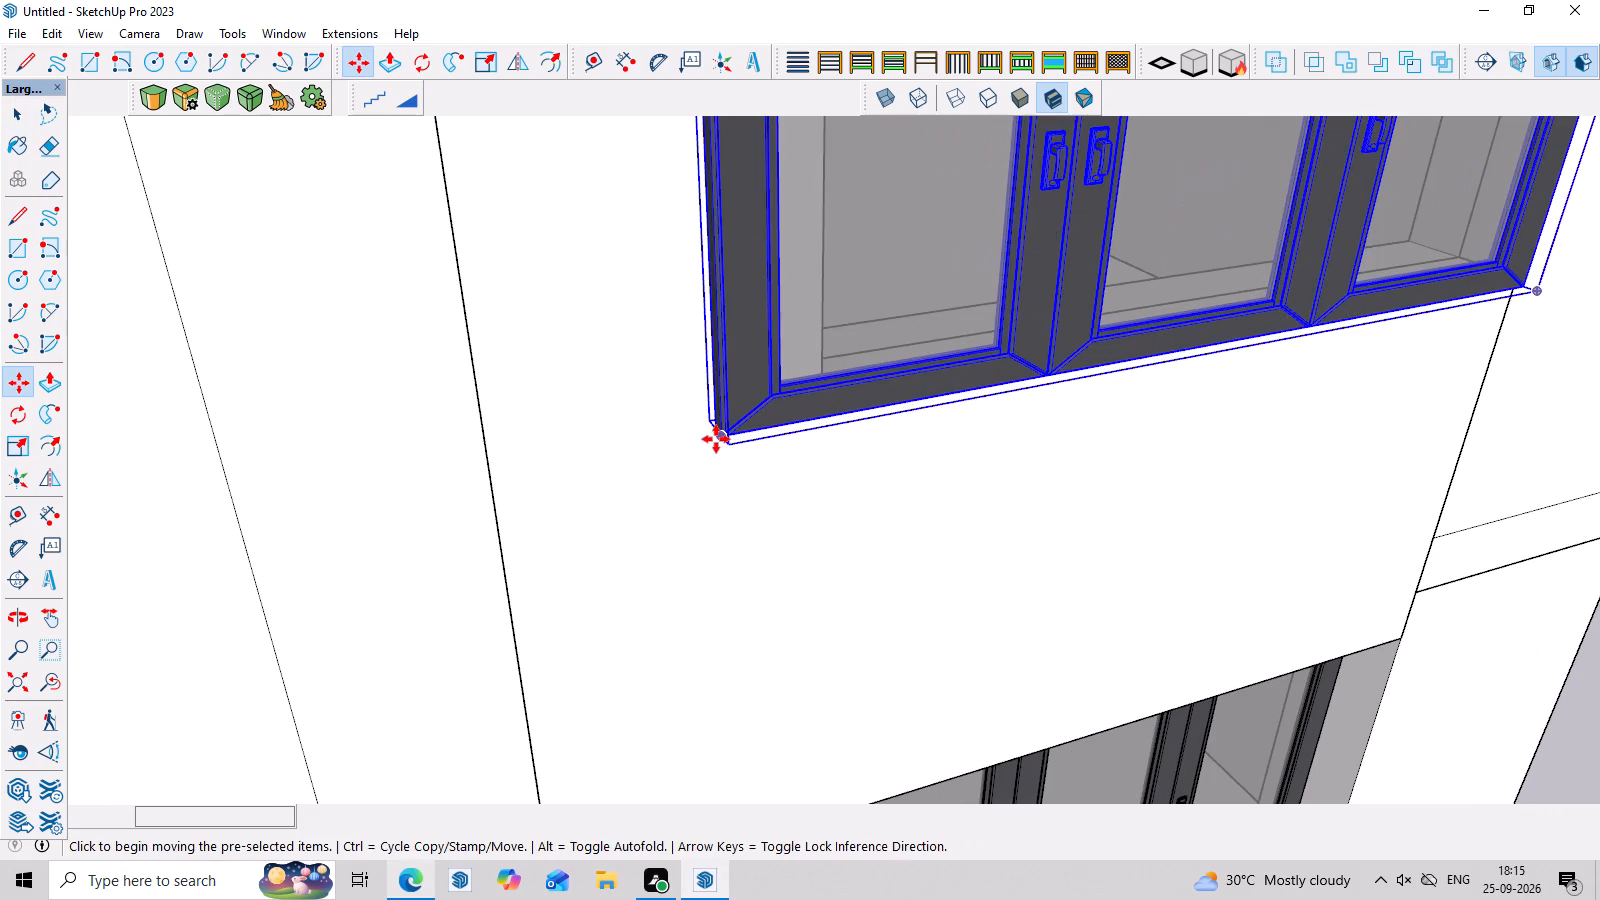
{"action": "left_click", "coordinate": [716, 439]}
{"action": "left_click", "coordinate": [835, 351]}
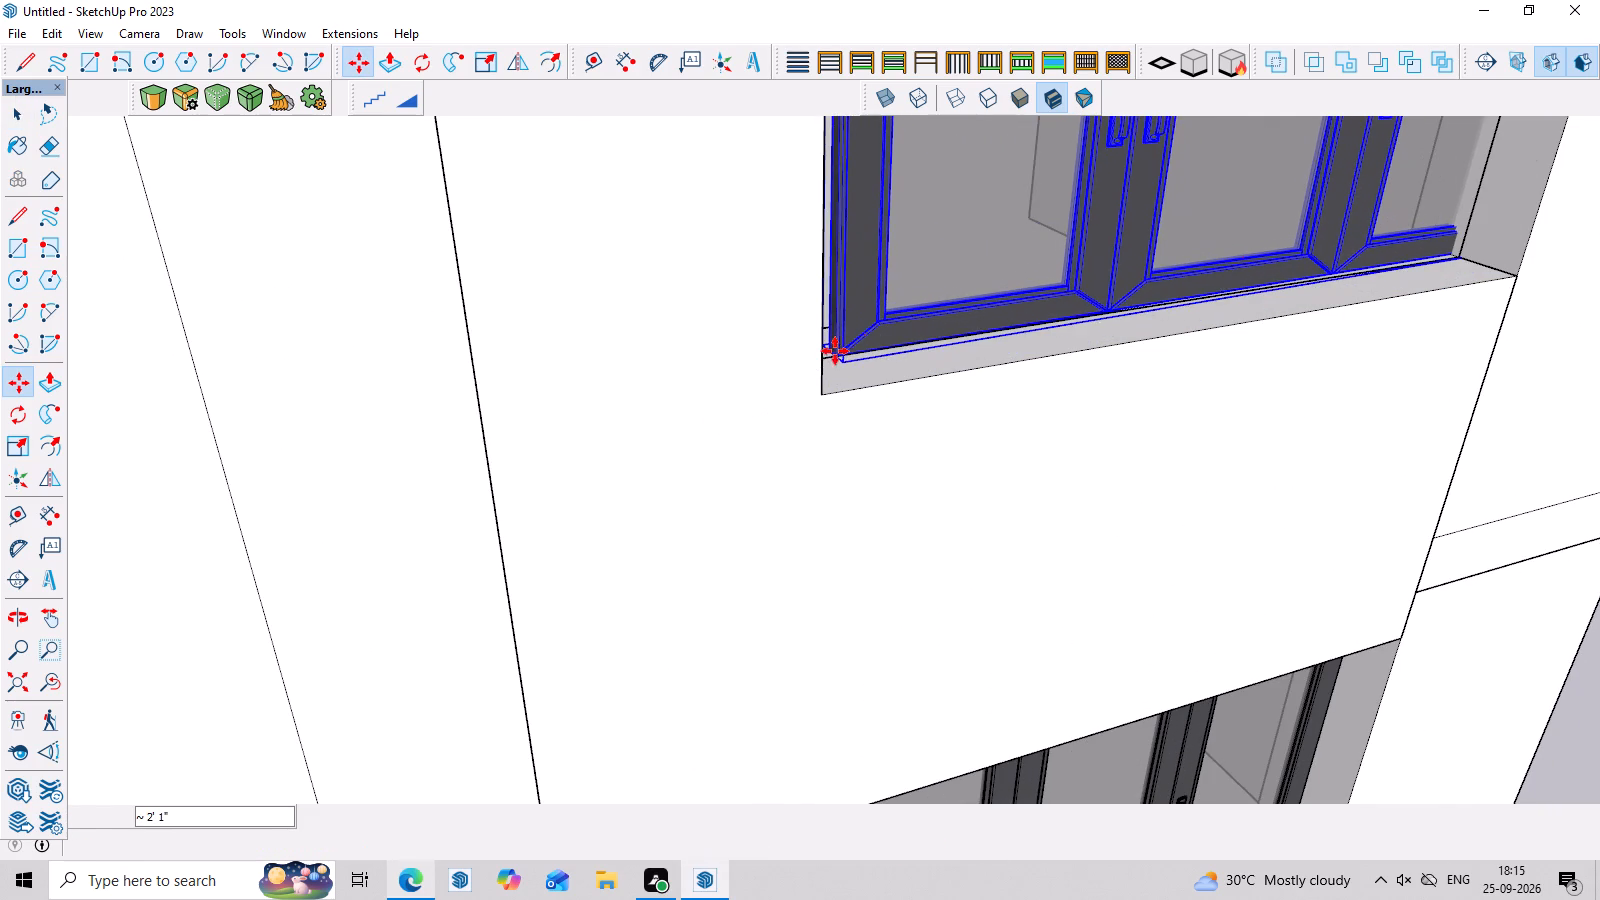
{"action": "middle_click_drag", "start_coordinate": [878, 346], "coordinate": [767, 392]}
{"action": "scroll", "coordinate": [767, 392], "scroll_direction": "up", "scroll_amount": 7}
{"action": "left_click", "coordinate": [777, 402]}
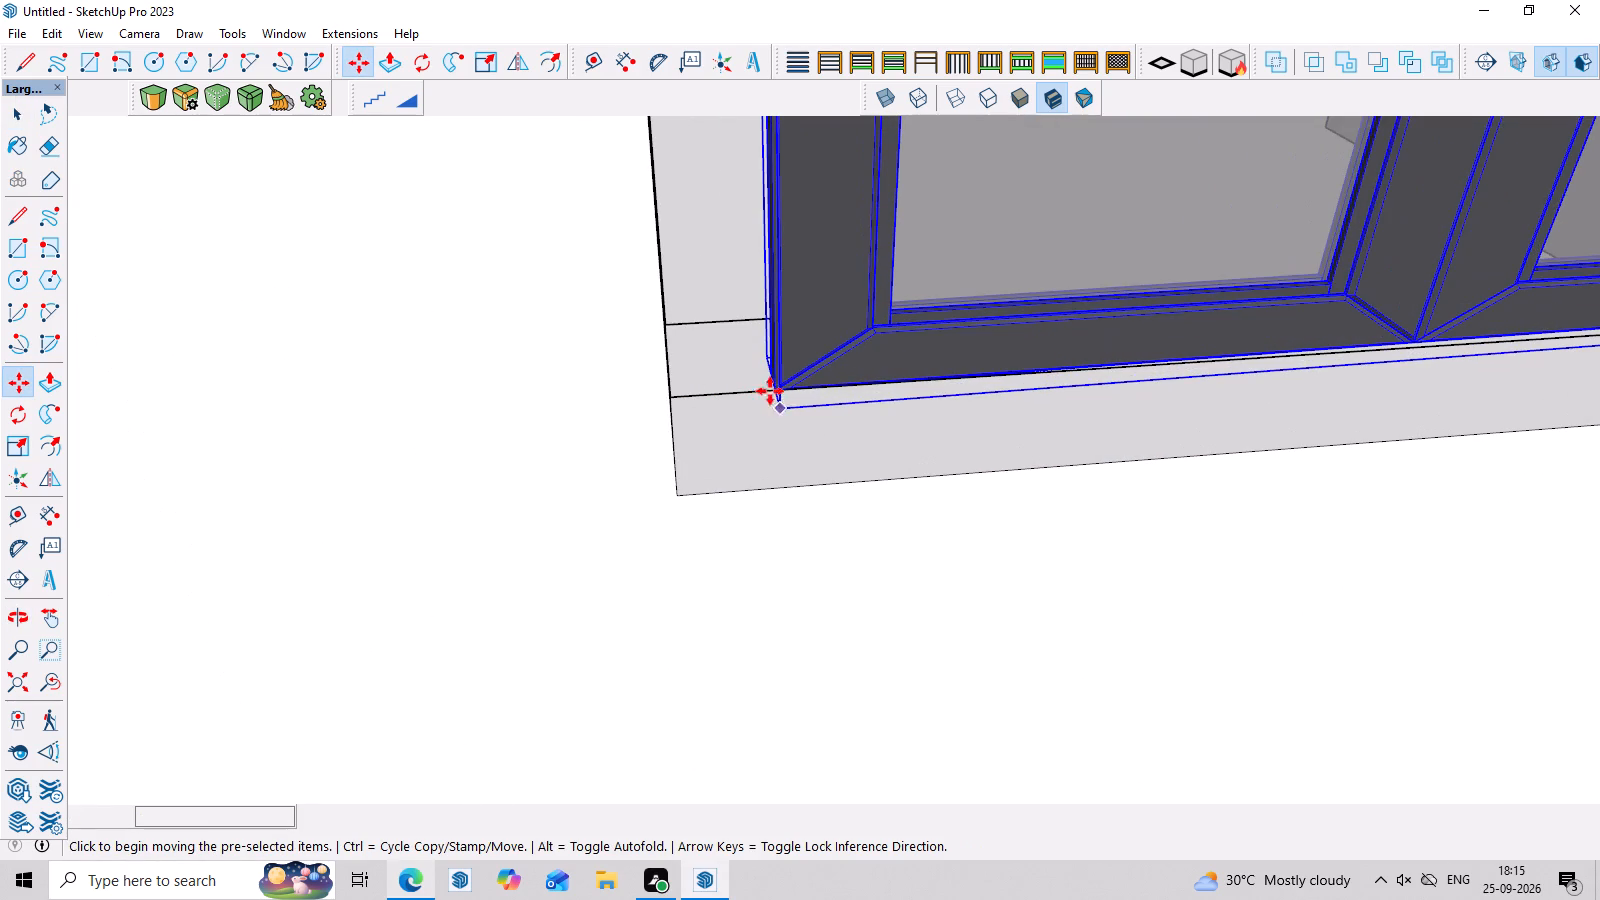
{"action": "left_click", "coordinate": [668, 405]}
Align the window's lower corner with the recess, nudging it sideways about 2" and lowering it about 4" onto the sill.
{"action": "scroll", "coordinate": [687, 386], "scroll_direction": "up", "scroll_amount": 3}
{"action": "middle_click_drag", "start_coordinate": [716, 410], "coordinate": [647, 418]}
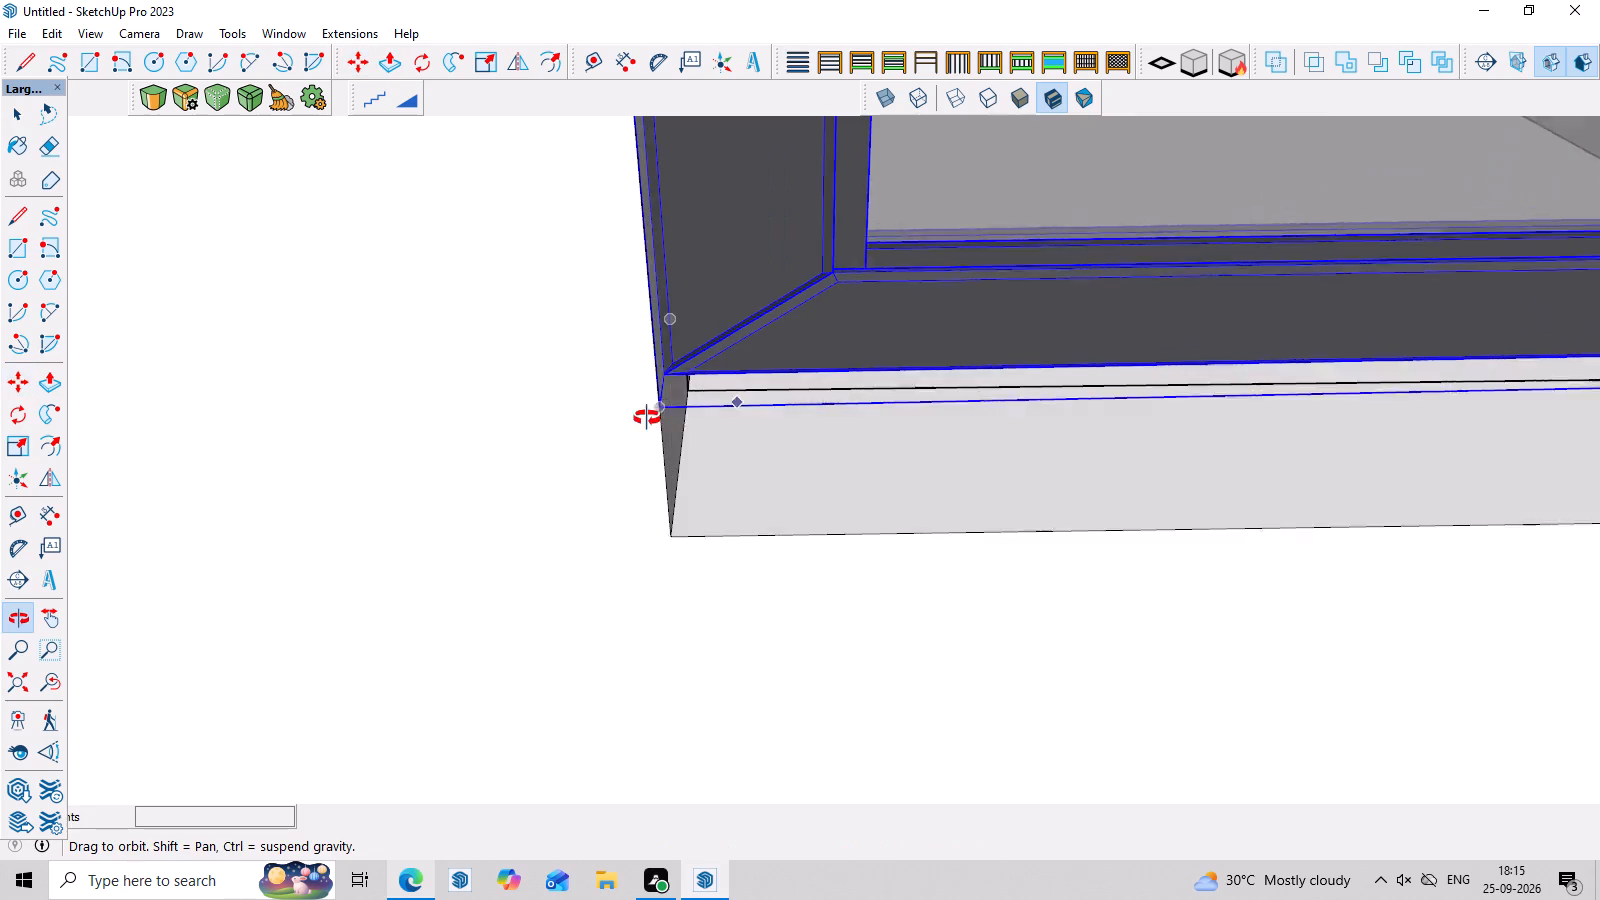
{"action": "middle_click_drag", "start_coordinate": [647, 418], "coordinate": [646, 418]}
{"action": "scroll", "coordinate": [707, 387], "scroll_direction": "up", "scroll_amount": 3}
{"action": "left_click", "coordinate": [662, 359]}
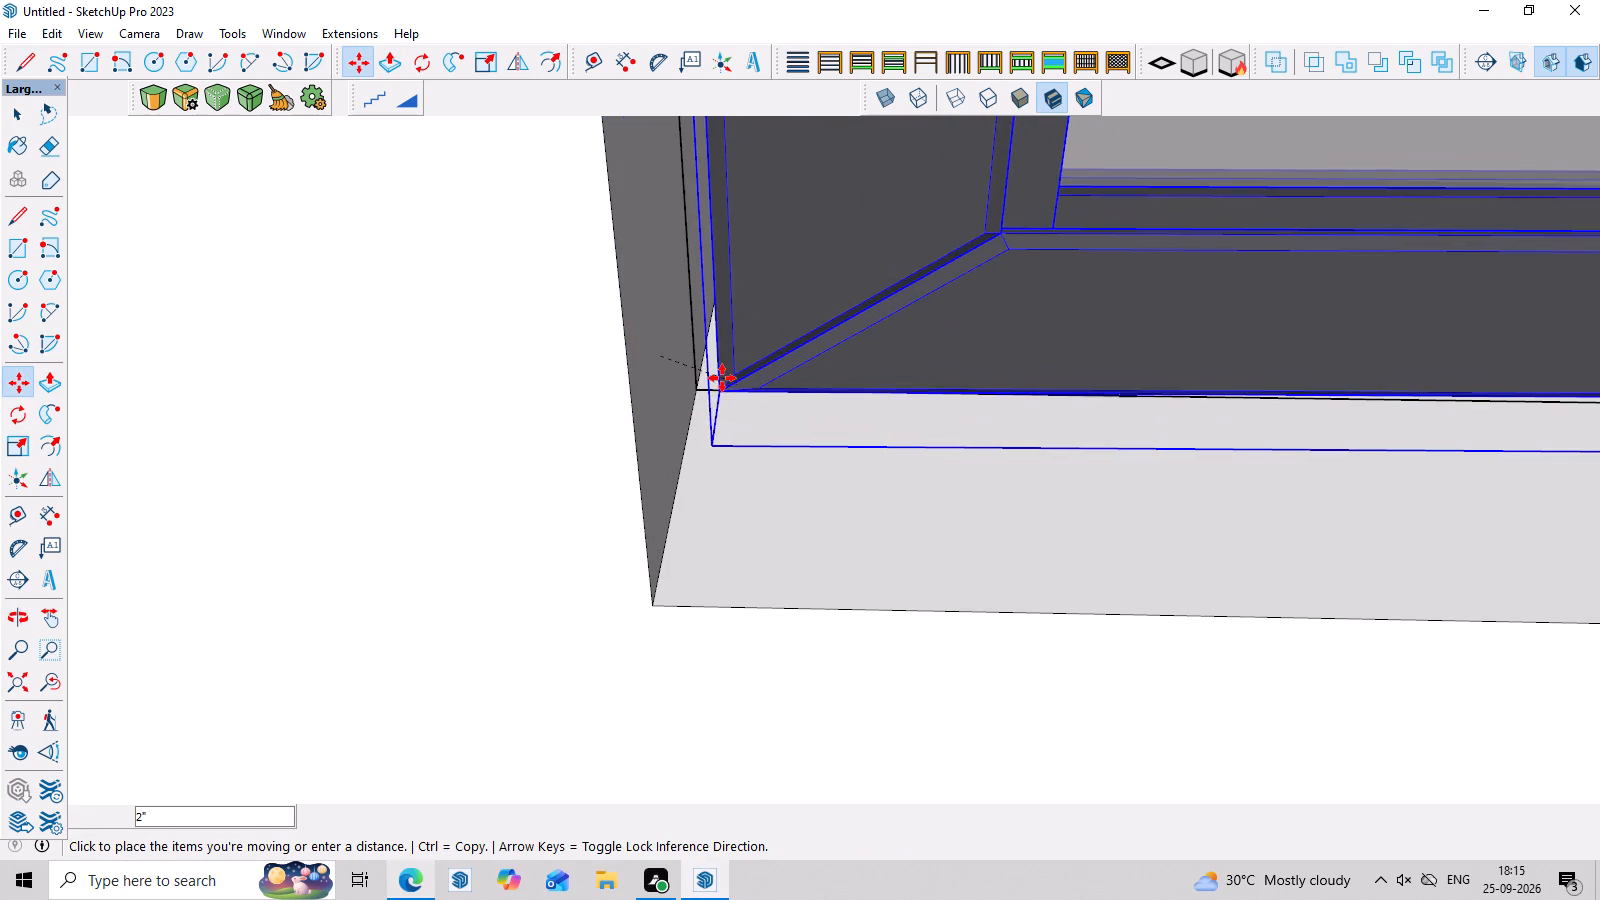
{"action": "left_click", "coordinate": [707, 362]}
{"action": "middle_click_drag", "start_coordinate": [710, 417], "coordinate": [704, 239]}
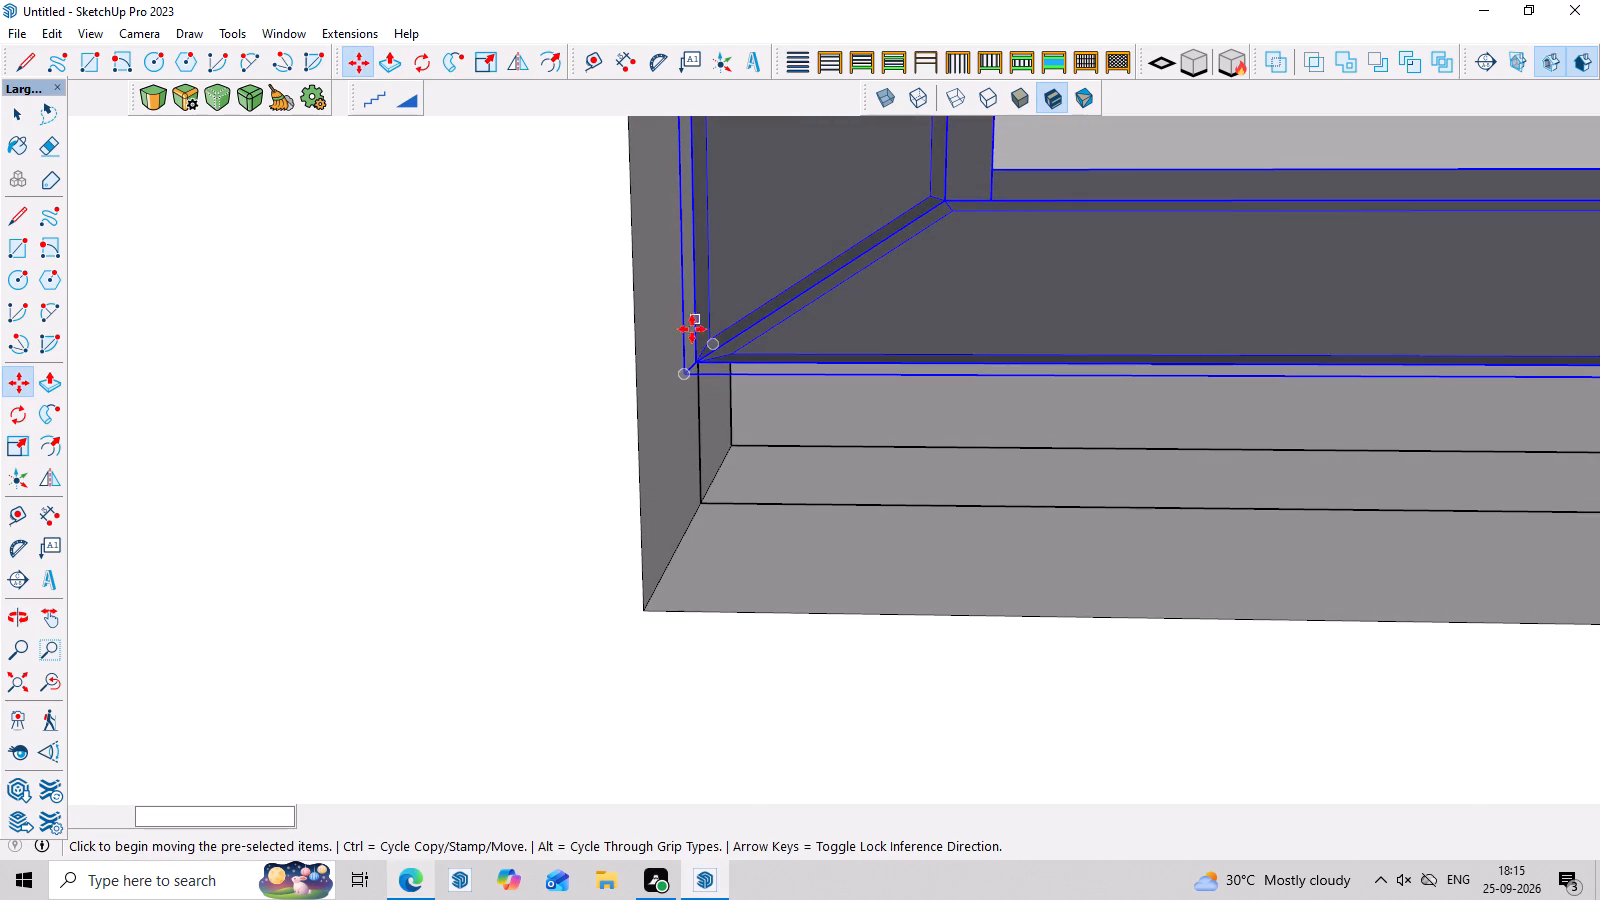
{"action": "left_click", "coordinate": [695, 359]}
{"action": "left_click_drag", "start_coordinate": [695, 360], "coordinate": [695, 373]}
{"action": "right_click_drag", "start_coordinate": [695, 360], "coordinate": [695, 373]}
{"action": "left_click", "coordinate": [698, 436]}
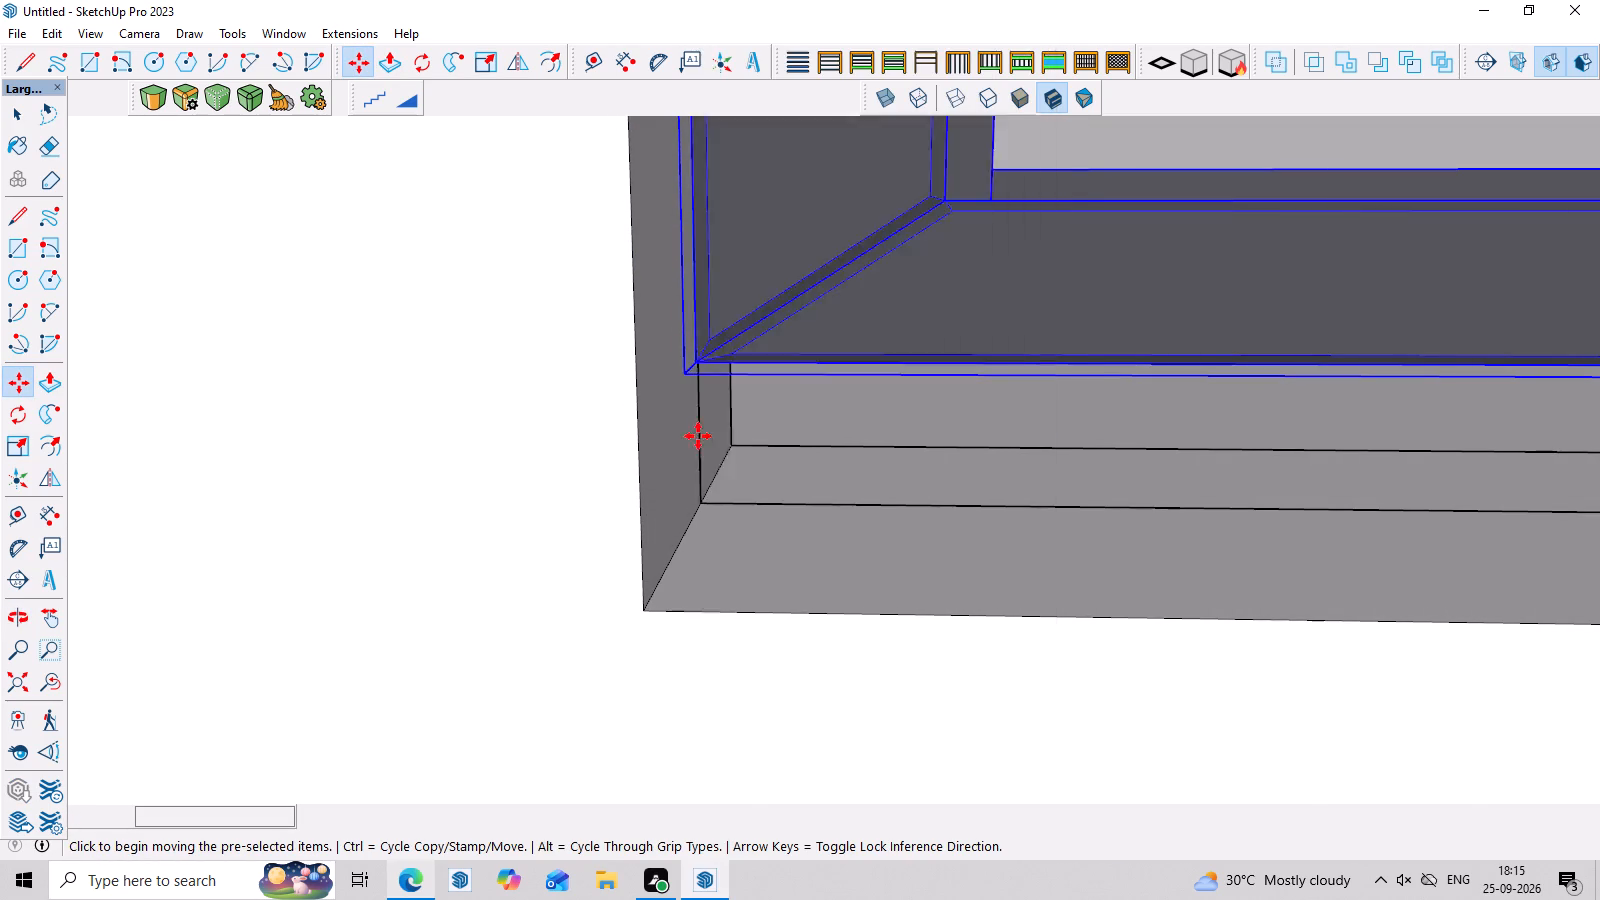
{"action": "scroll", "coordinate": [608, 498], "scroll_direction": "down", "scroll_amount": 4}
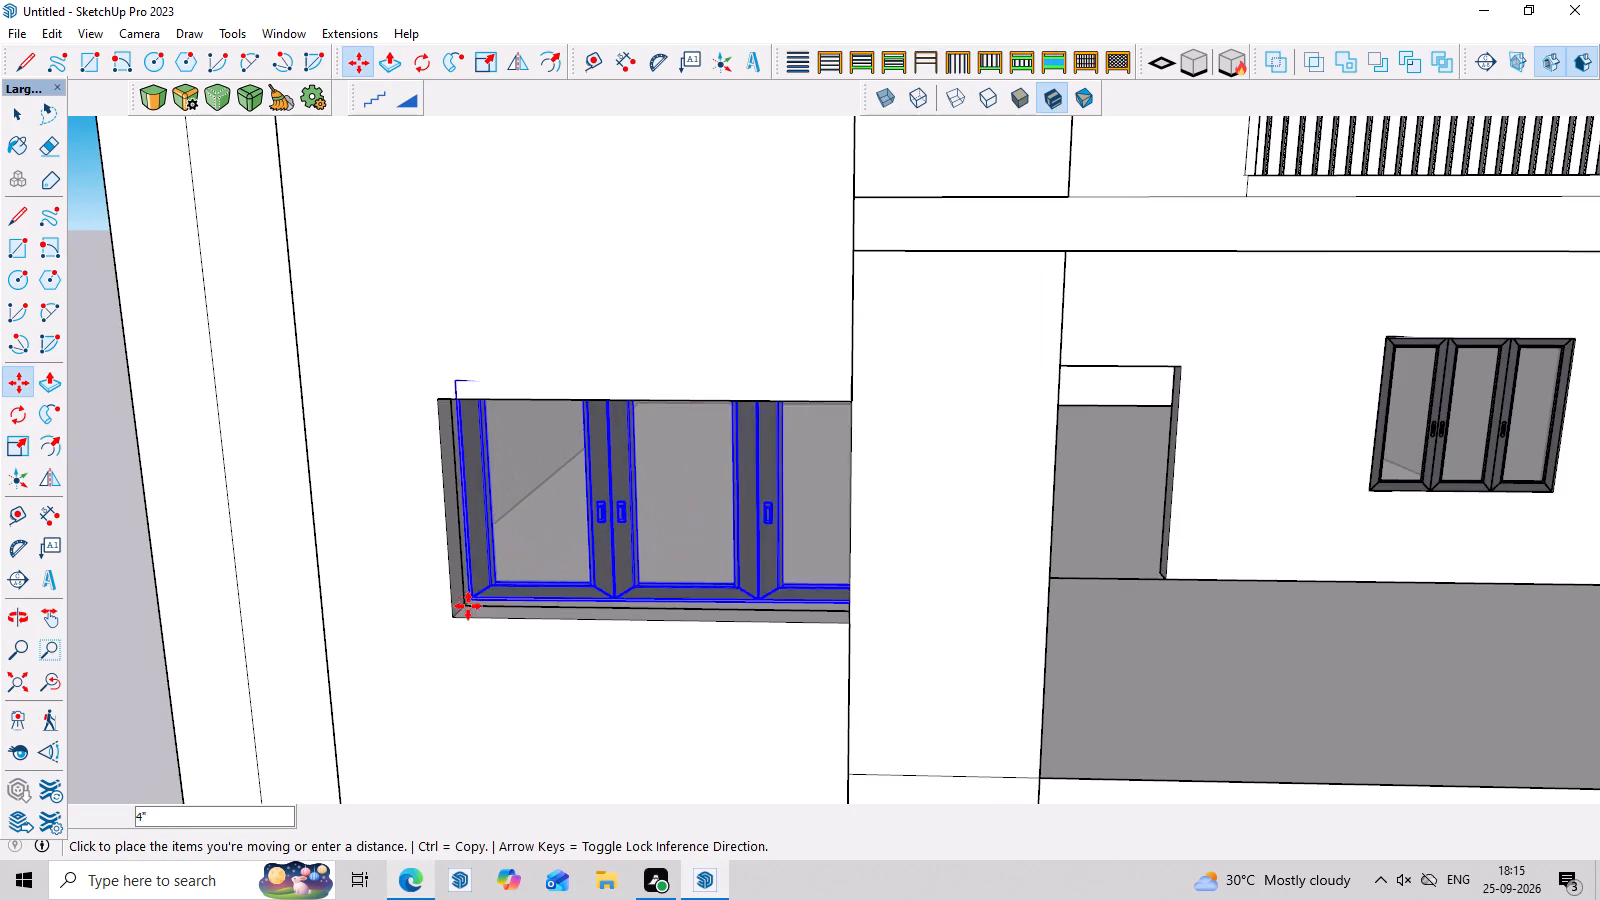
{"action": "left_click", "coordinate": [466, 611]}
Examine how the upper-floor front window sits in its opening compared with the other windows on the facade.
{"action": "scroll", "coordinate": [622, 460], "scroll_direction": "down", "scroll_amount": 8}
{"action": "middle_click_drag", "start_coordinate": [973, 542], "coordinate": [991, 484]}
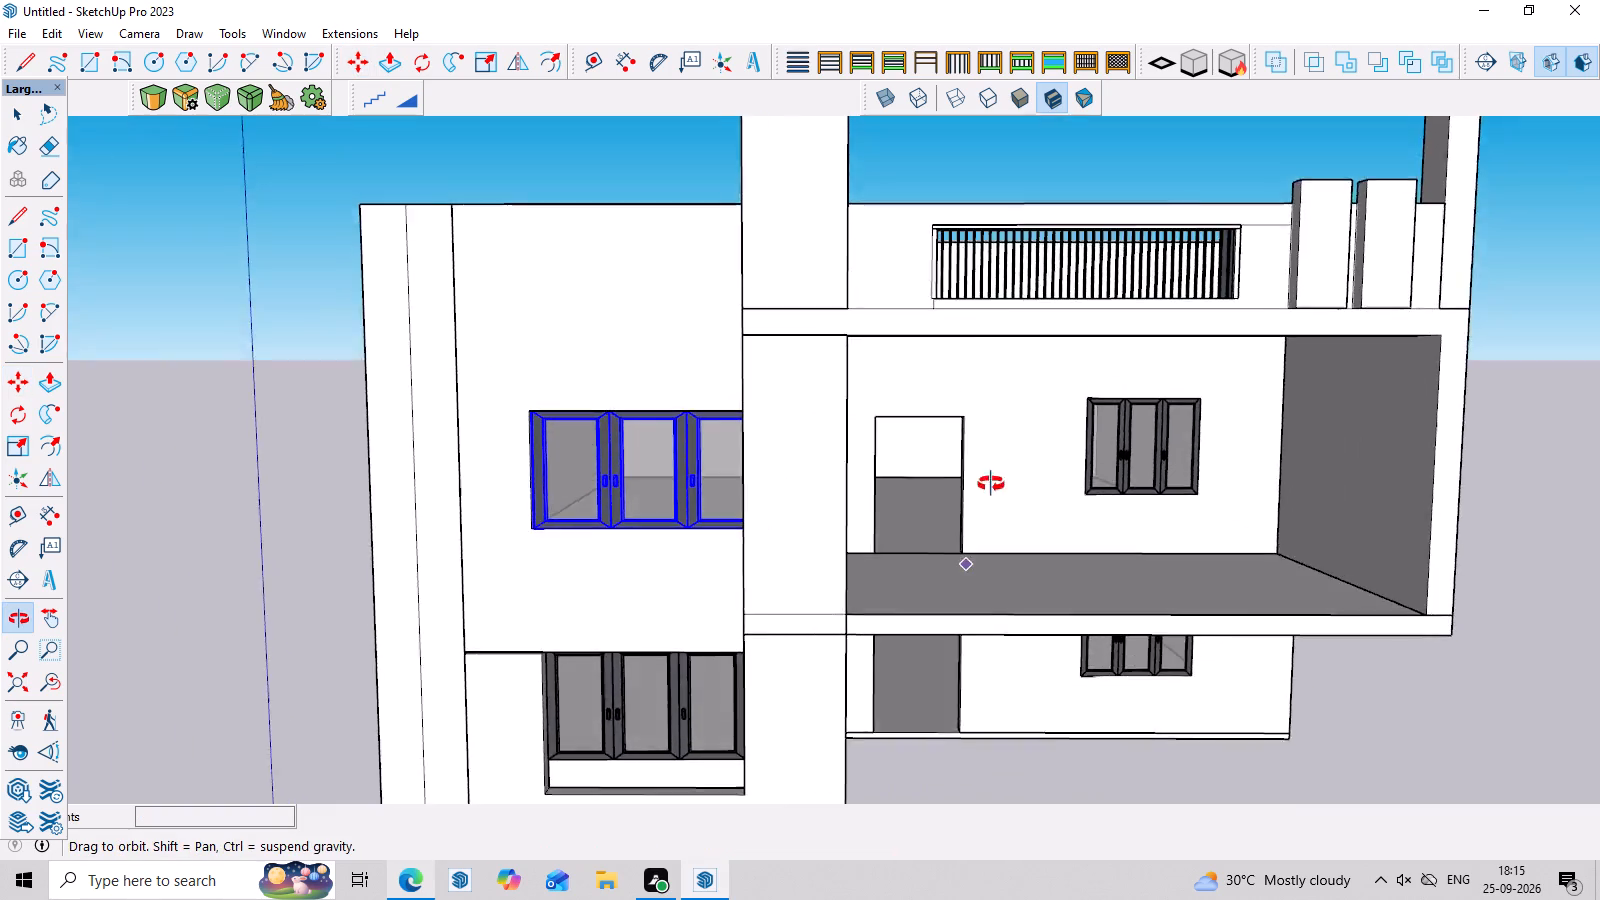
{"action": "middle_click_drag", "start_coordinate": [991, 484], "coordinate": [1034, 442]}
{"action": "key", "text": "space"}
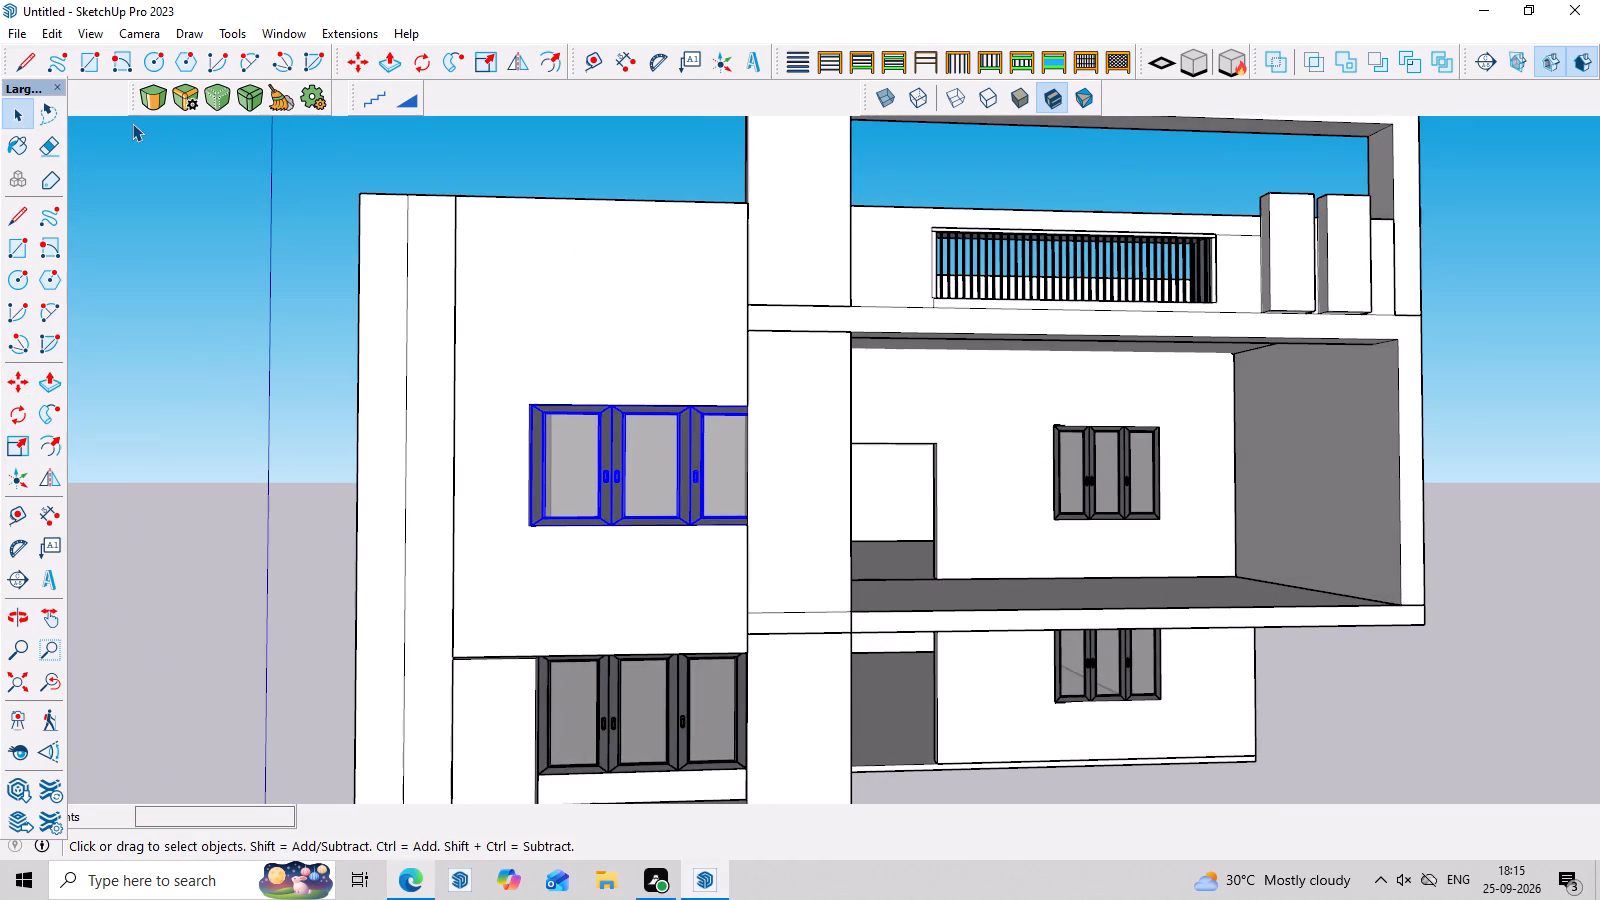
{"action": "left_click", "coordinate": [132, 123]}
{"action": "scroll", "coordinate": [206, 204], "scroll_direction": "down", "scroll_amount": 3}
{"action": "middle_click_drag", "start_coordinate": [655, 455], "coordinate": [680, 605]}
{"action": "middle_click_drag", "start_coordinate": [680, 606], "coordinate": [654, 425]}
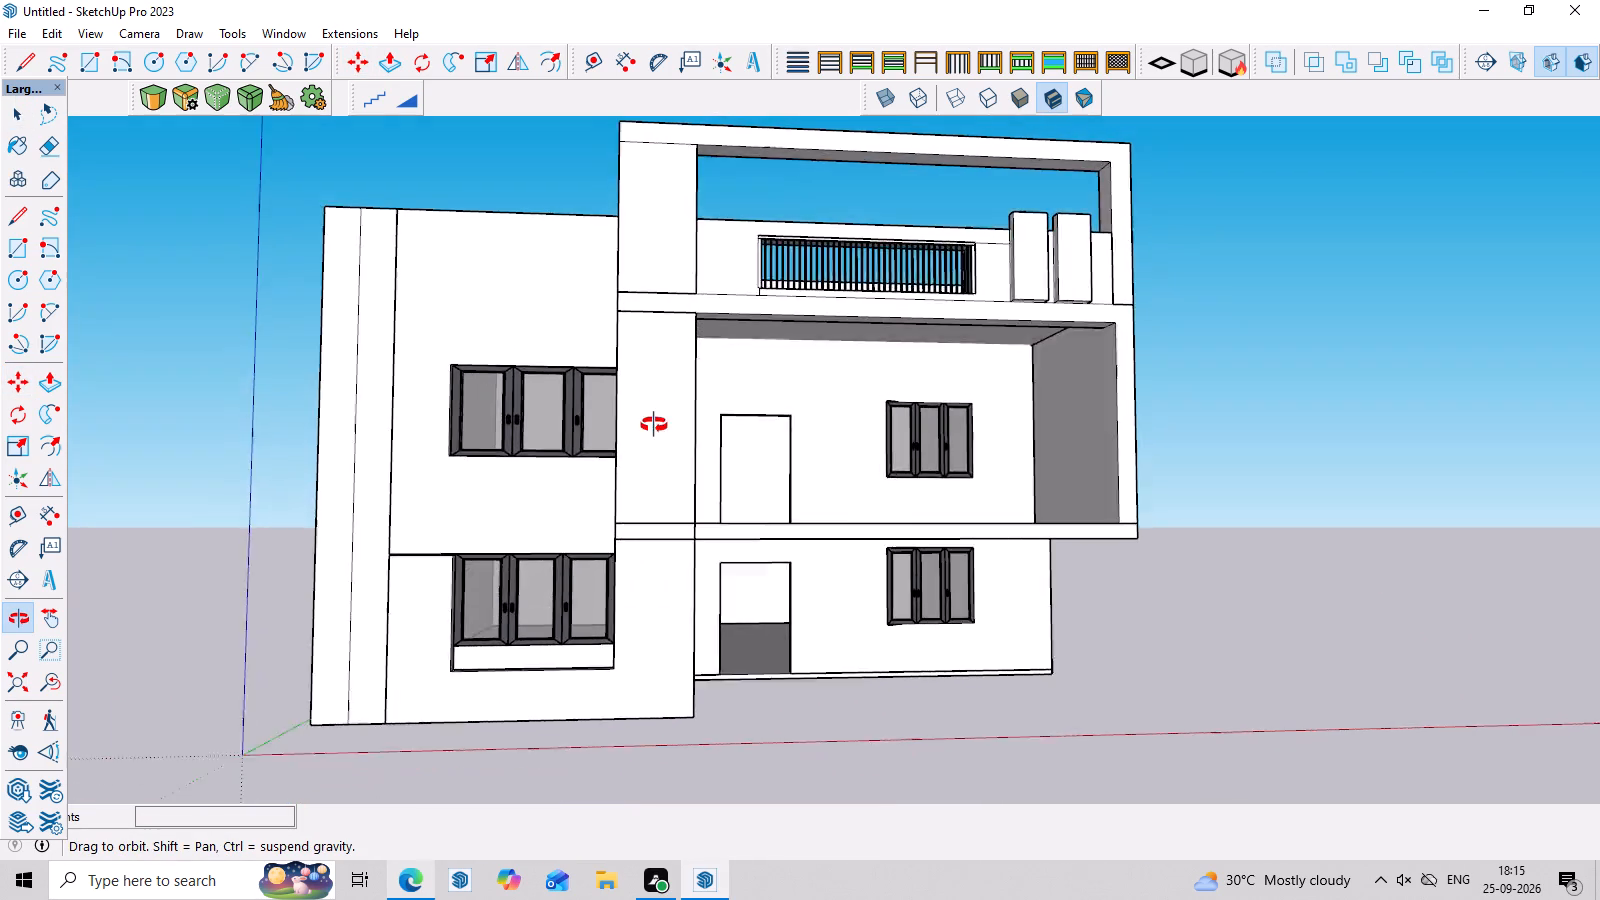
{"action": "middle_click_drag", "start_coordinate": [654, 425], "coordinate": [650, 415]}
{"action": "scroll", "coordinate": [650, 415], "scroll_direction": "down", "scroll_amount": 1}
{"action": "scroll", "coordinate": [559, 427], "scroll_direction": "up", "scroll_amount": 7}
Scale the upper-floor front window from its outer side edge by about -0.62,1.01 and again by 11.14,0.75, narrowing it.
{"action": "left_click", "coordinate": [585, 431]}
{"action": "middle_click_drag", "start_coordinate": [715, 477], "coordinate": [915, 520]}
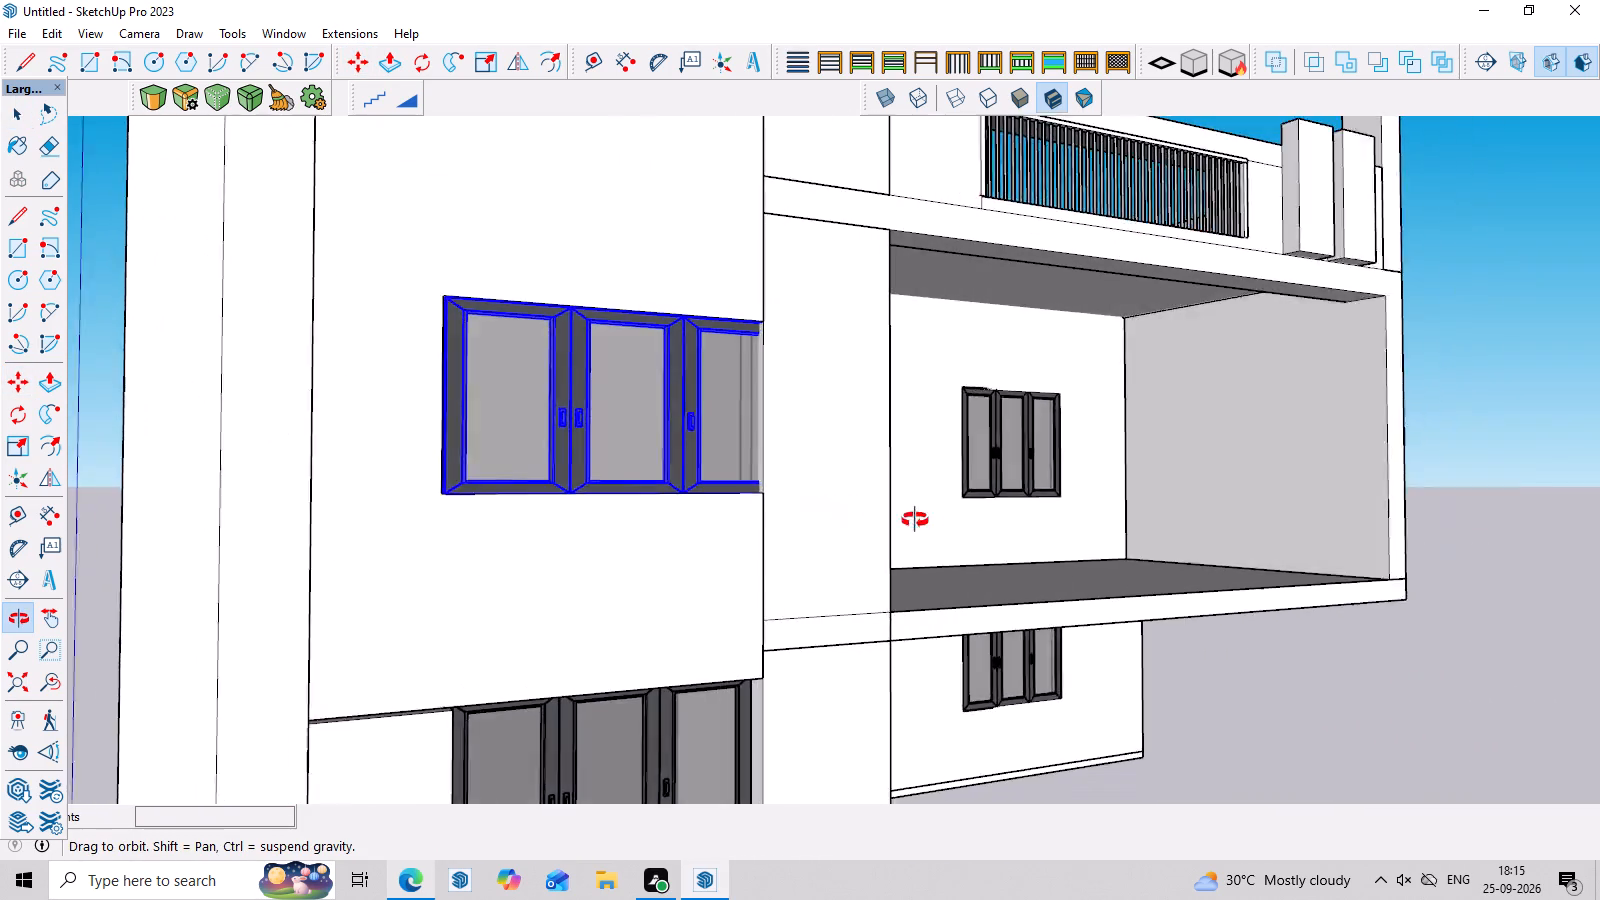
{"action": "middle_click_drag", "start_coordinate": [915, 520], "coordinate": [708, 529]}
{"action": "key", "text": "space"}
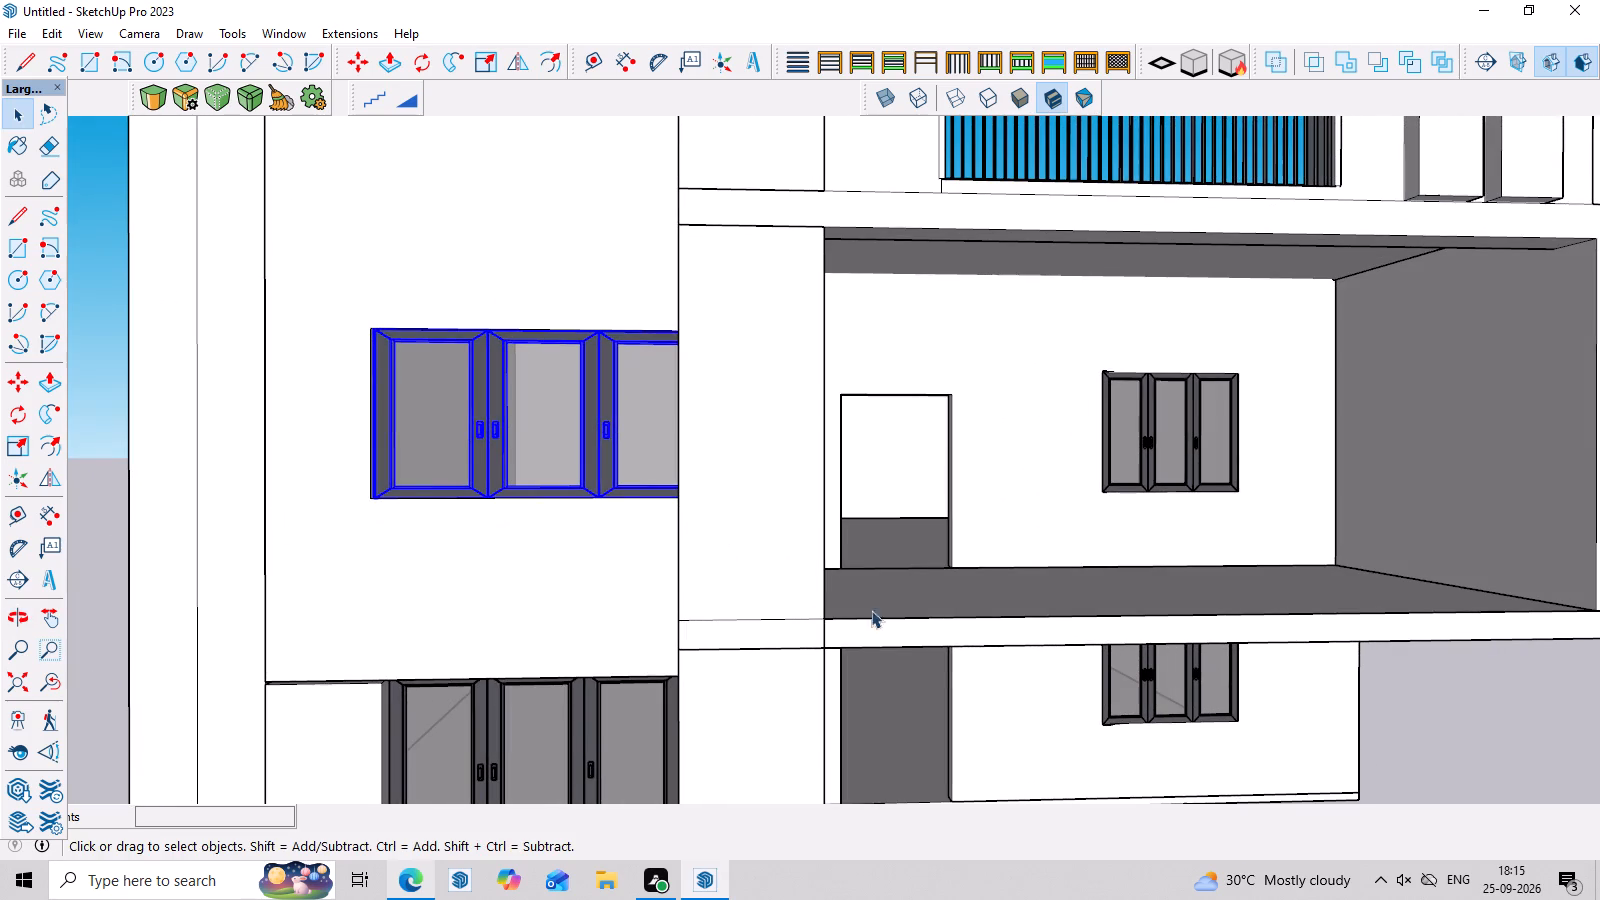
{"action": "left_click", "coordinate": [1016, 712]}
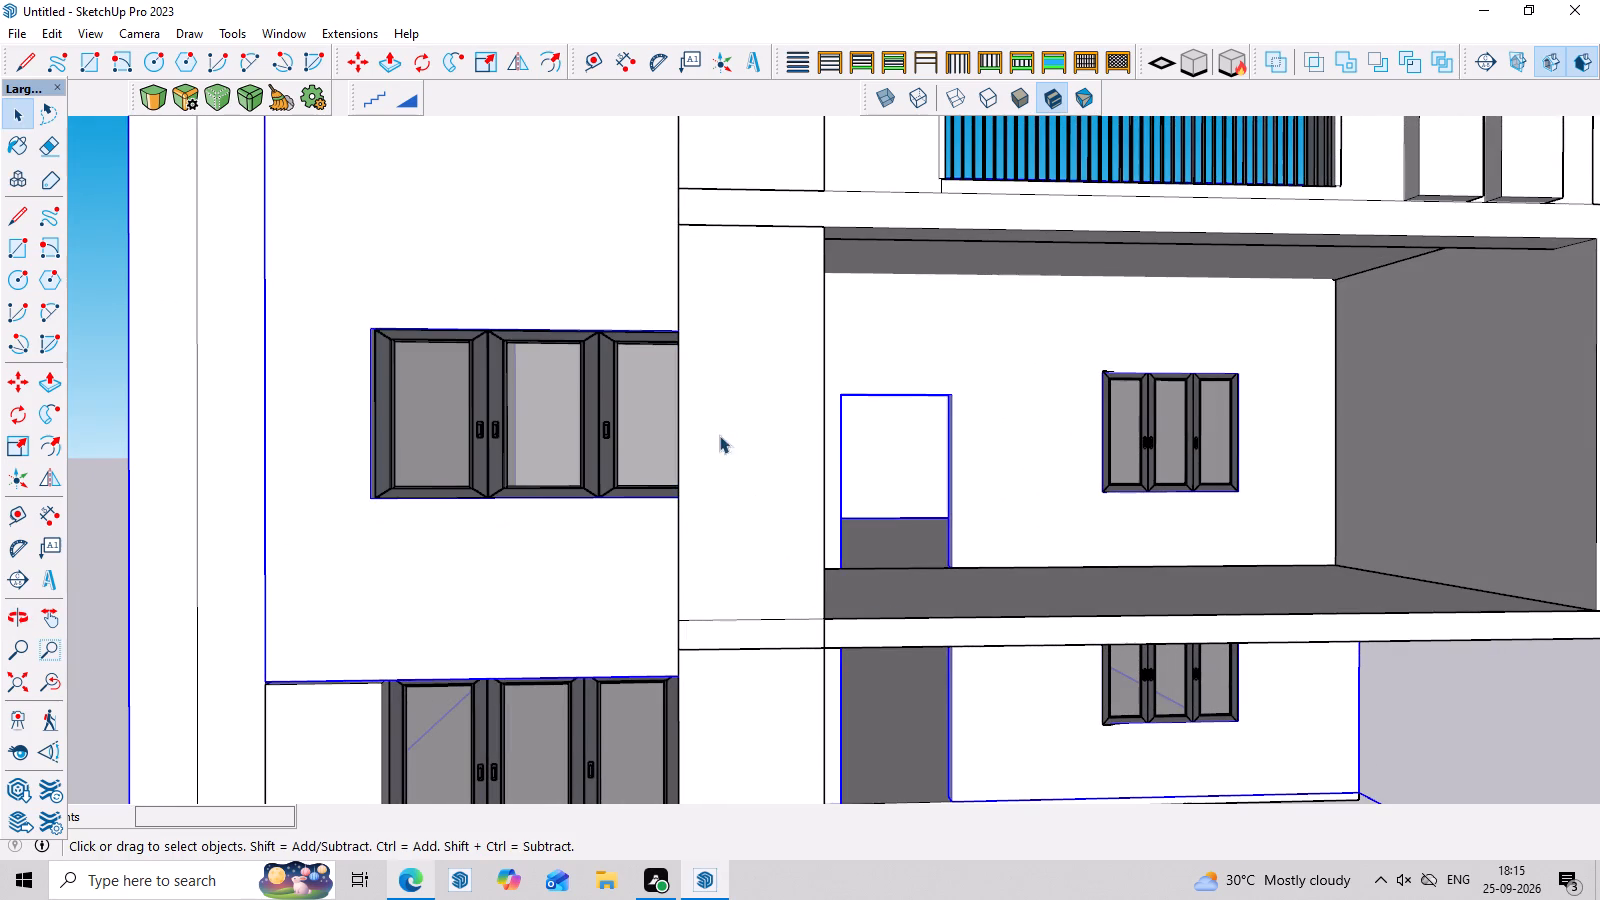
{"action": "left_click", "coordinate": [545, 396]}
{"action": "key", "text": "s"}
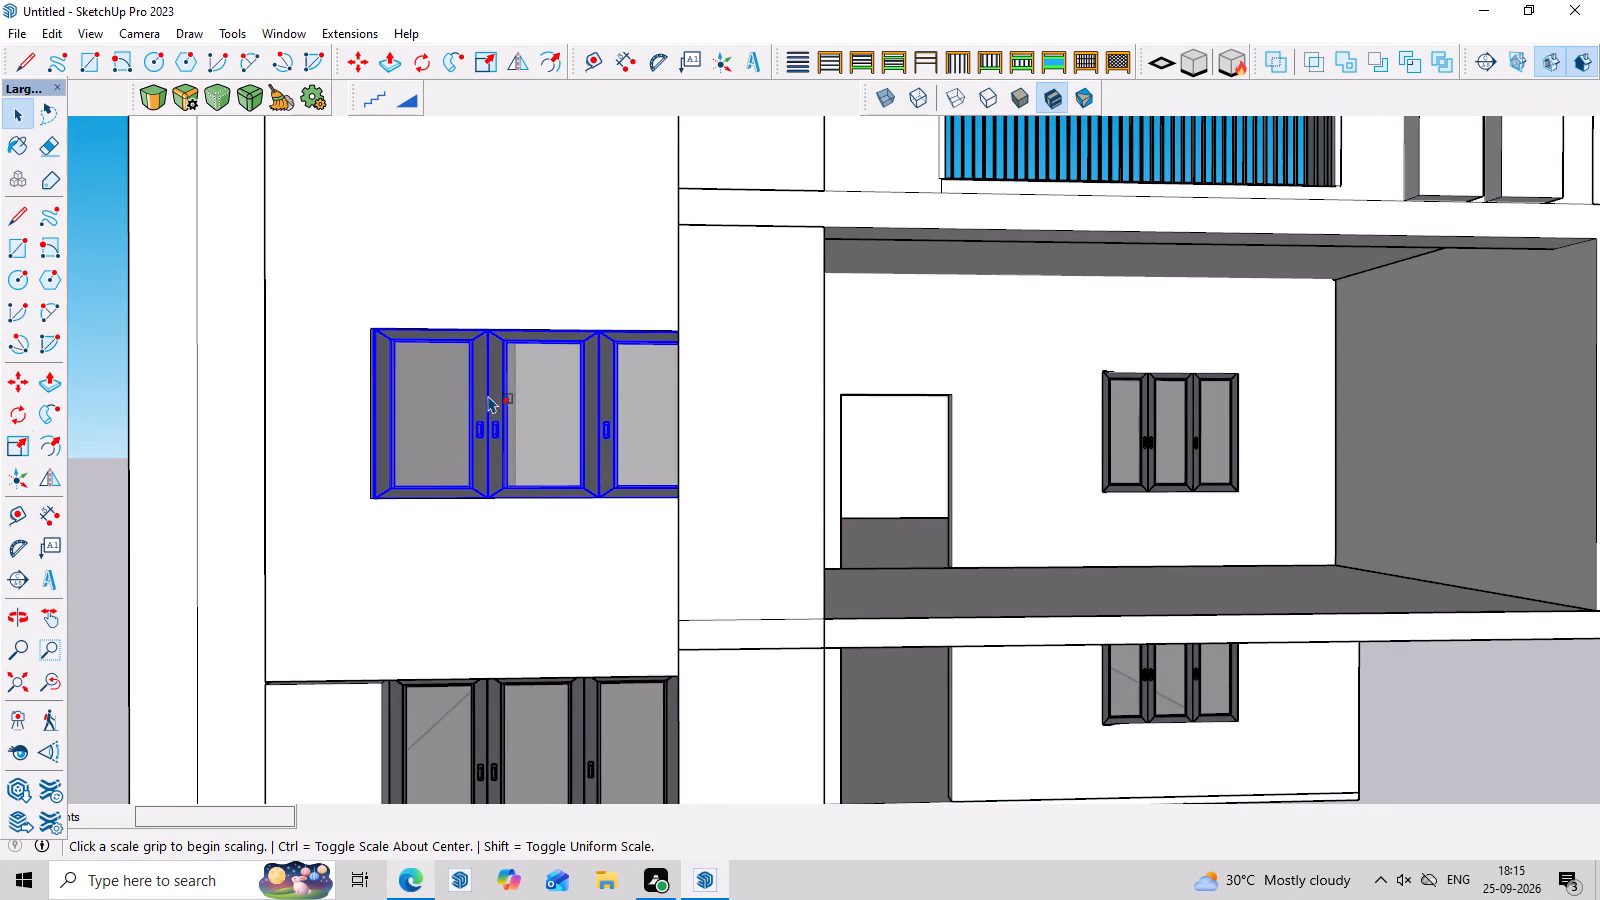
{"action": "scroll", "coordinate": [398, 432], "scroll_direction": "up", "scroll_amount": 2}
{"action": "left_click_drag", "start_coordinate": [368, 406], "coordinate": [379, 407]}
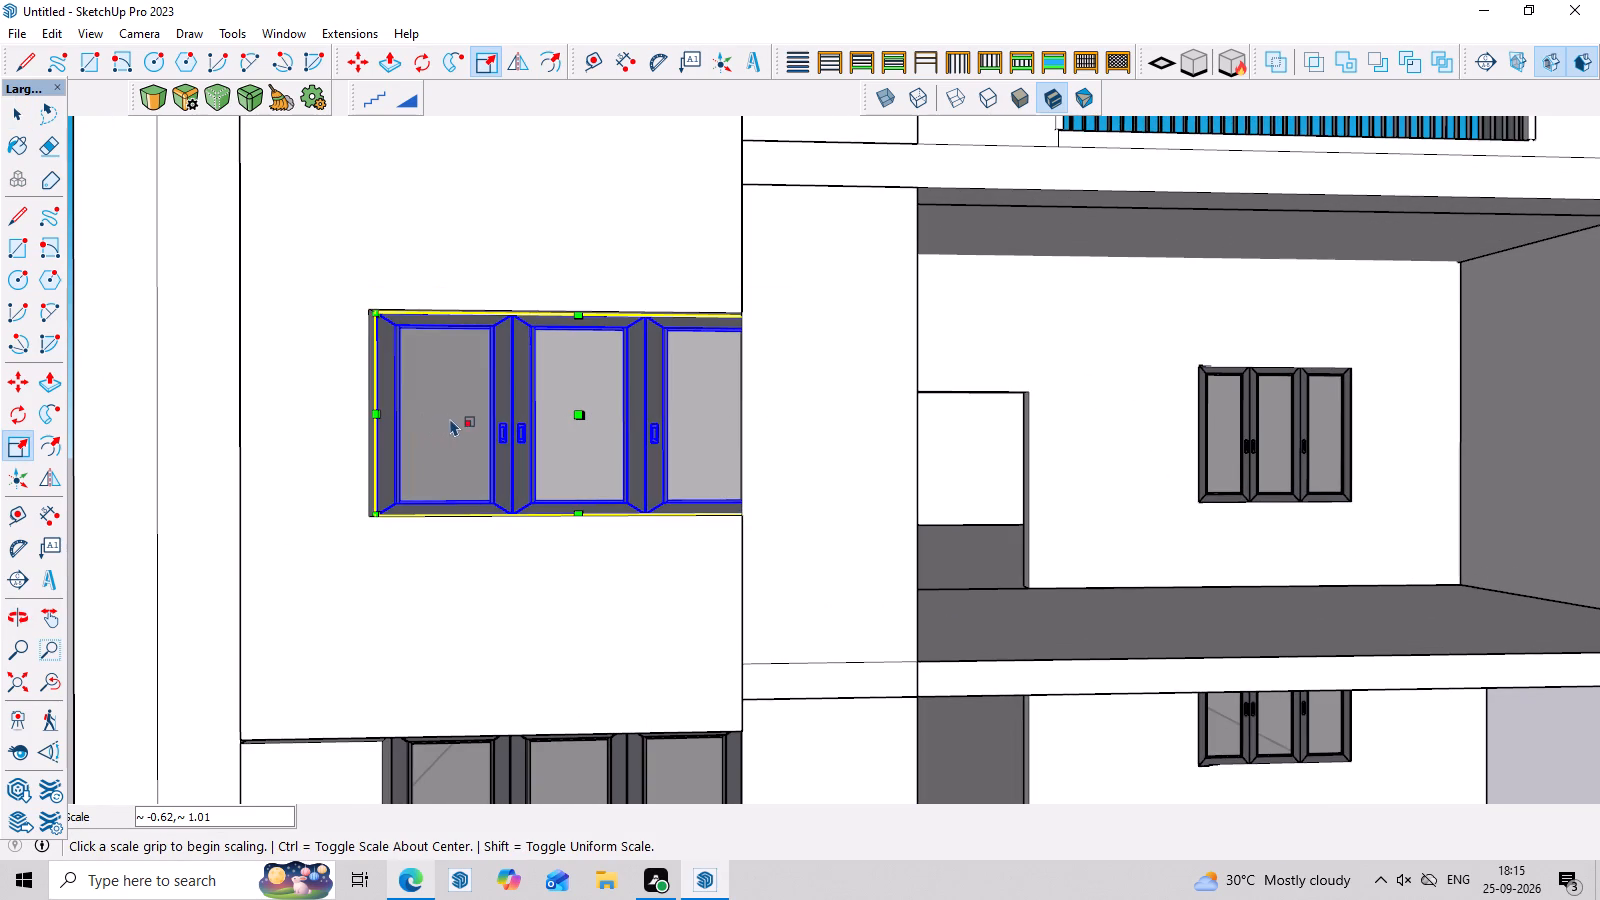
{"action": "left_click_drag", "start_coordinate": [381, 410], "coordinate": [450, 409]}
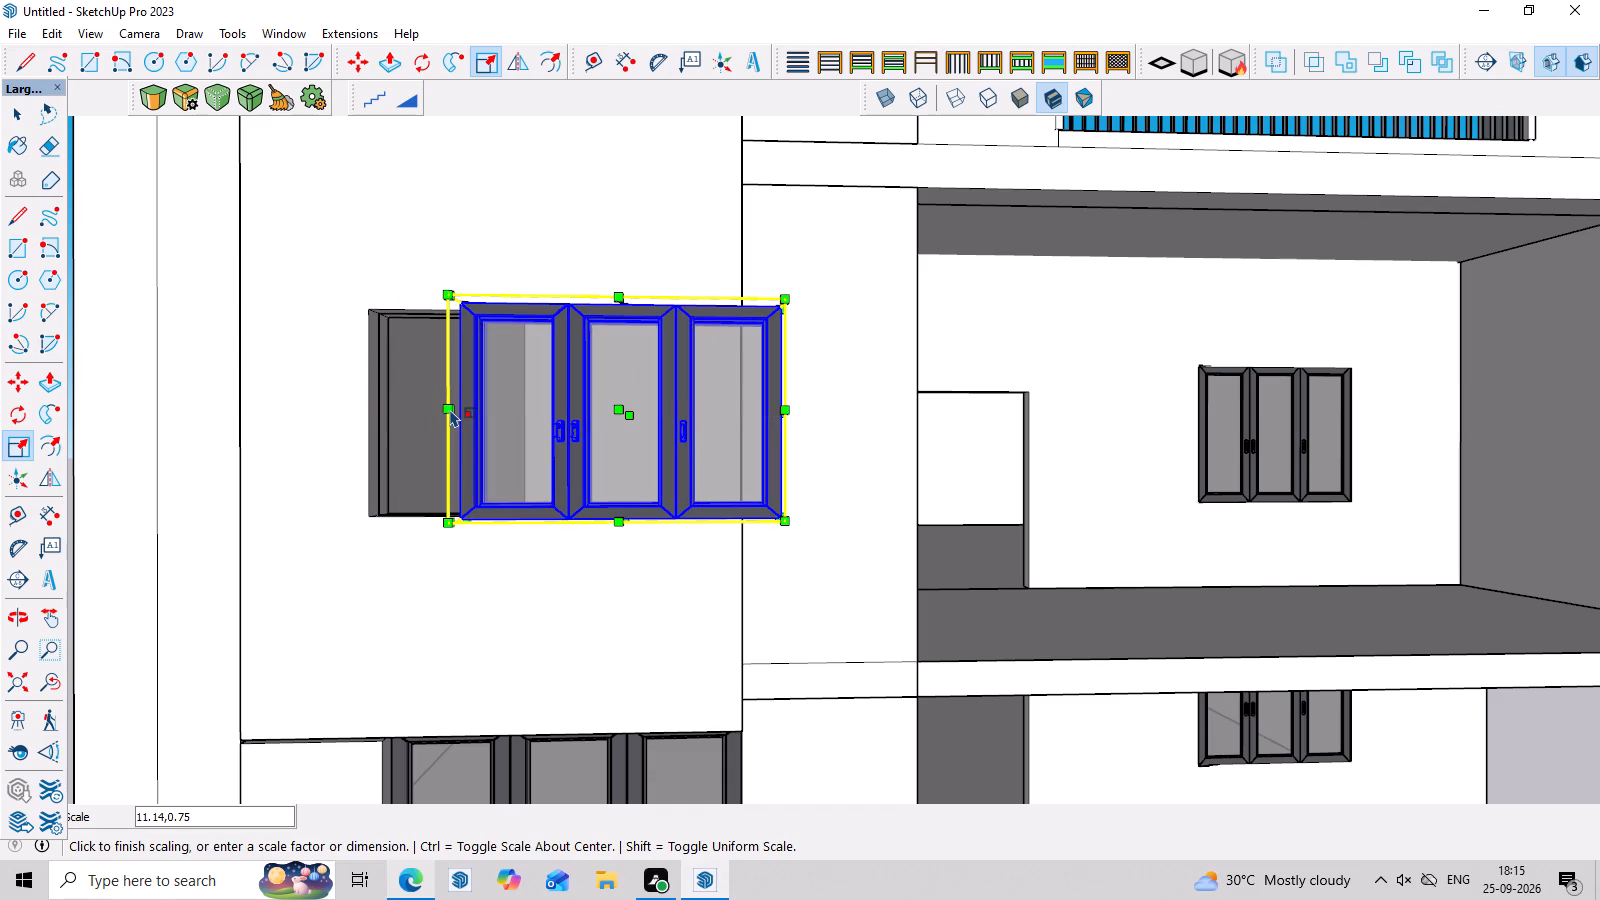
{"action": "middle_click", "coordinate": [813, 488]}
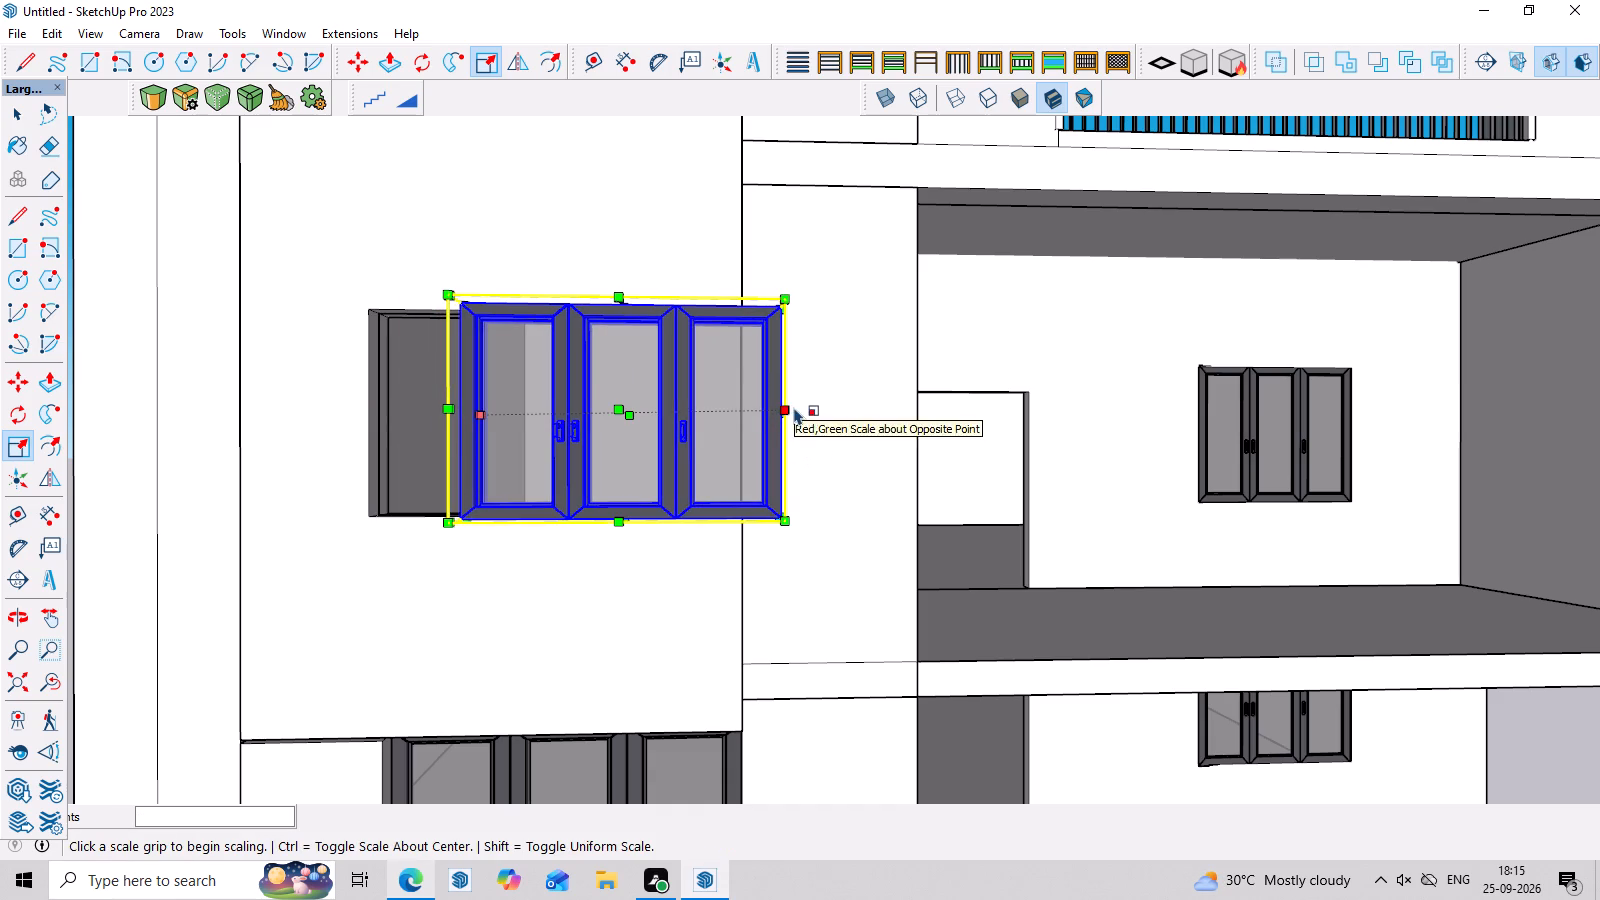
Move the narrowed window about 1' 8" towards the outer side of the upper-floor front opening.
{"action": "key", "text": "m"}
{"action": "scroll", "coordinate": [489, 528], "scroll_direction": "up", "scroll_amount": 2}
{"action": "middle_click_drag", "start_coordinate": [561, 553], "coordinate": [717, 569]}
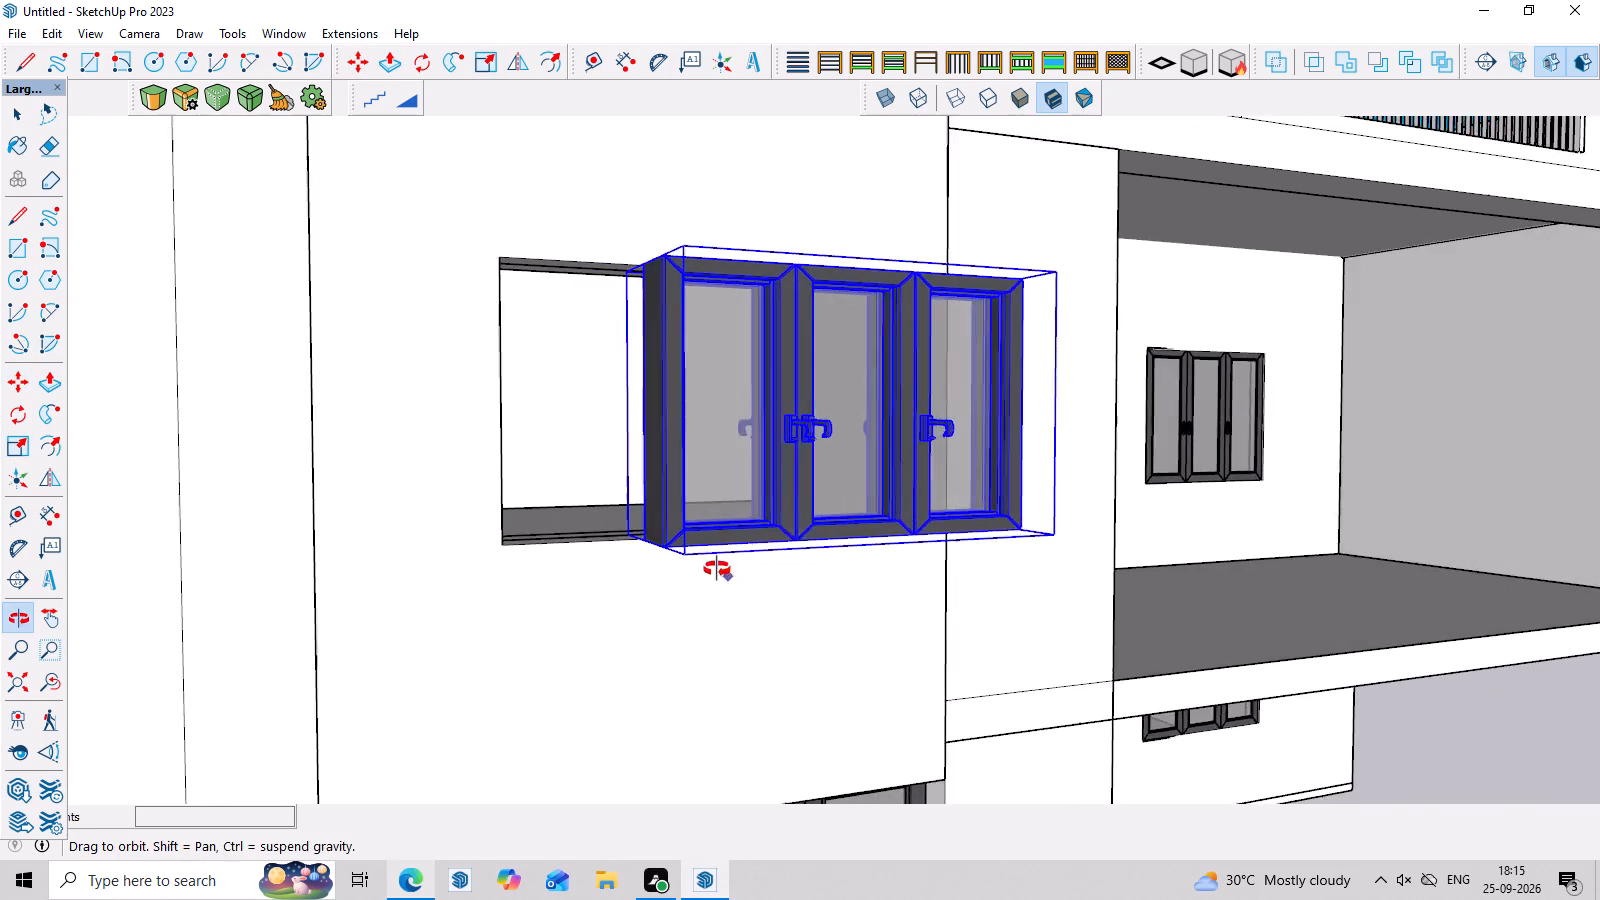
{"action": "middle_click_drag", "start_coordinate": [717, 569], "coordinate": [719, 569]}
{"action": "scroll", "coordinate": [715, 560], "scroll_direction": "up", "scroll_amount": 3}
{"action": "left_click_drag", "start_coordinate": [673, 547], "coordinate": [663, 543]}
{"action": "left_click_drag", "start_coordinate": [623, 529], "coordinate": [584, 516]}
{"action": "right_click_drag", "start_coordinate": [623, 529], "coordinate": [584, 516]}
{"action": "key", "text": "space"}
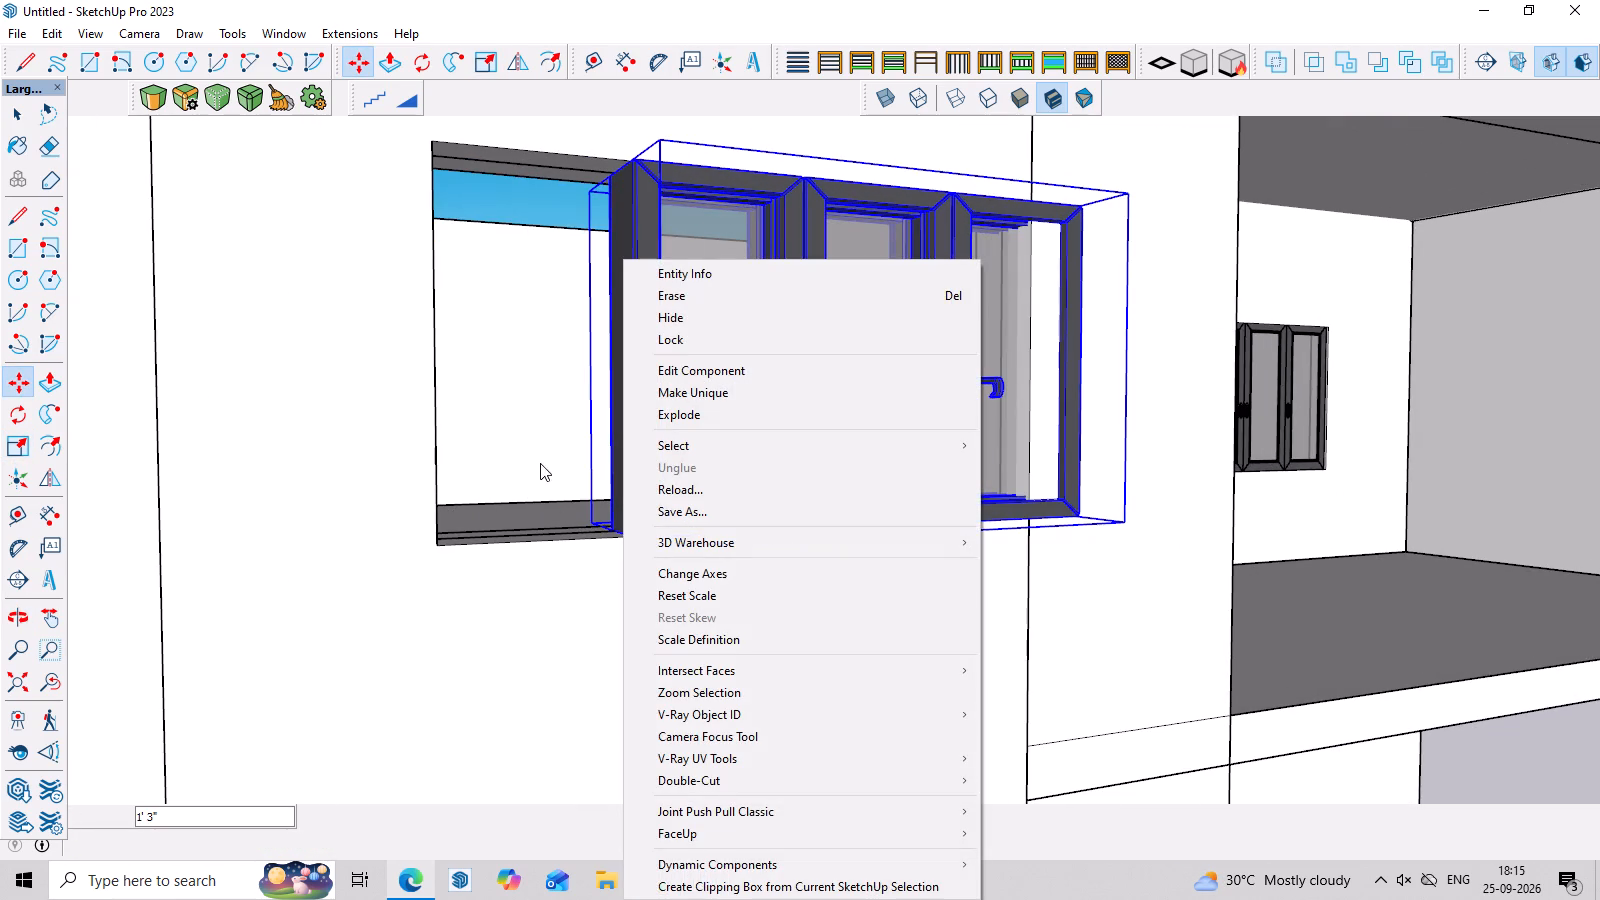
{"action": "left_click", "coordinate": [545, 460]}
{"action": "scroll", "coordinate": [652, 516], "scroll_direction": "up", "scroll_amount": 1}
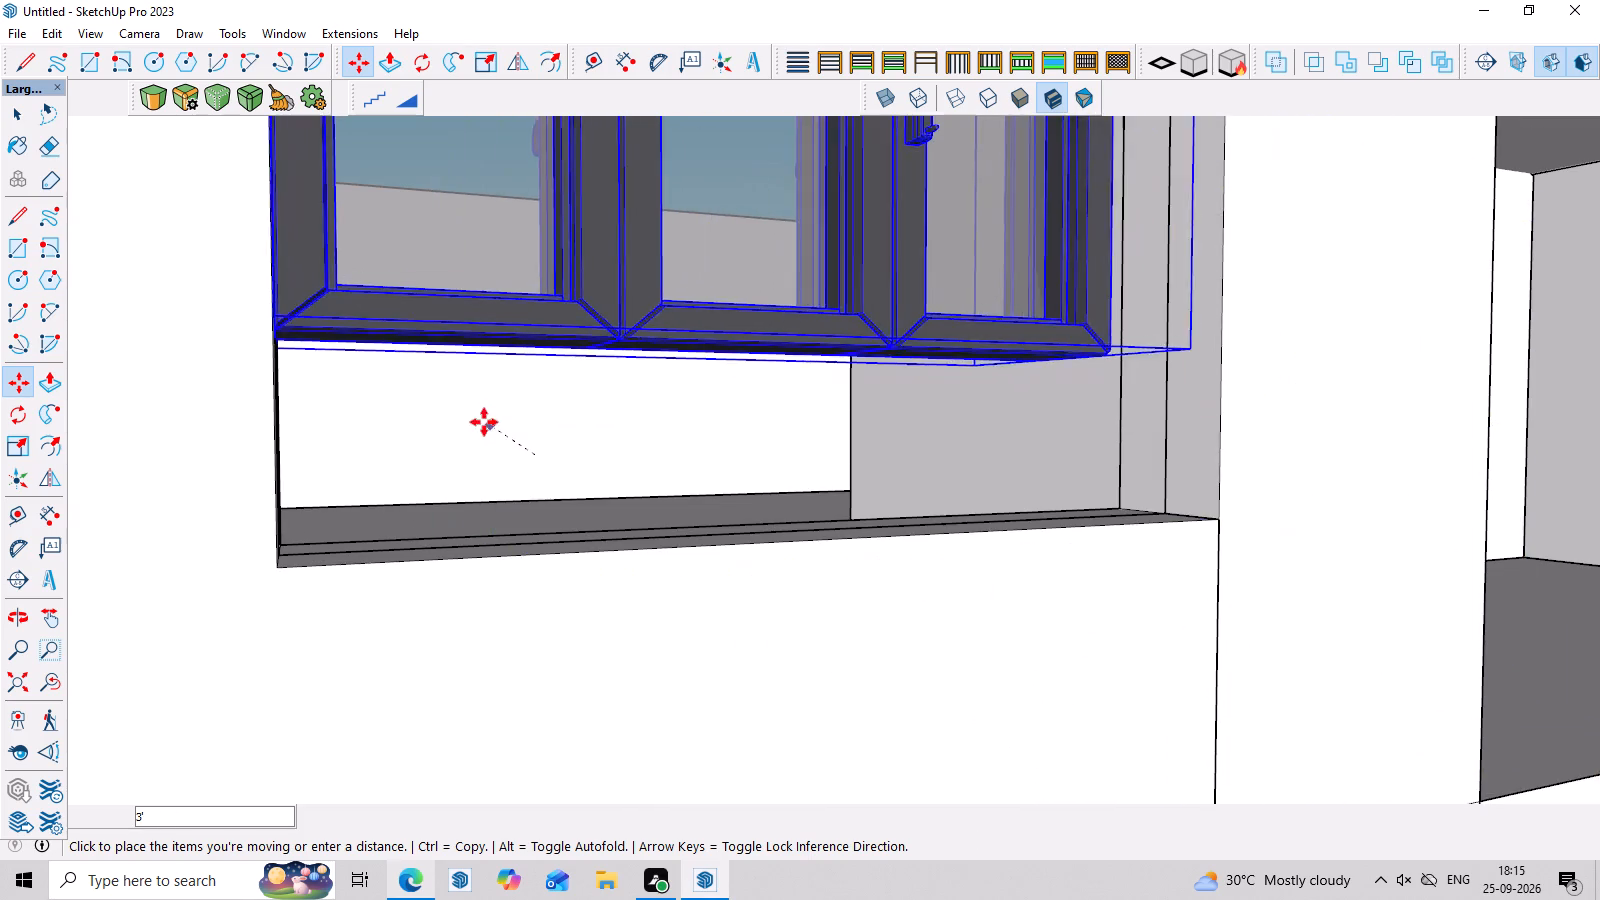
{"action": "left_click", "coordinate": [506, 458]}
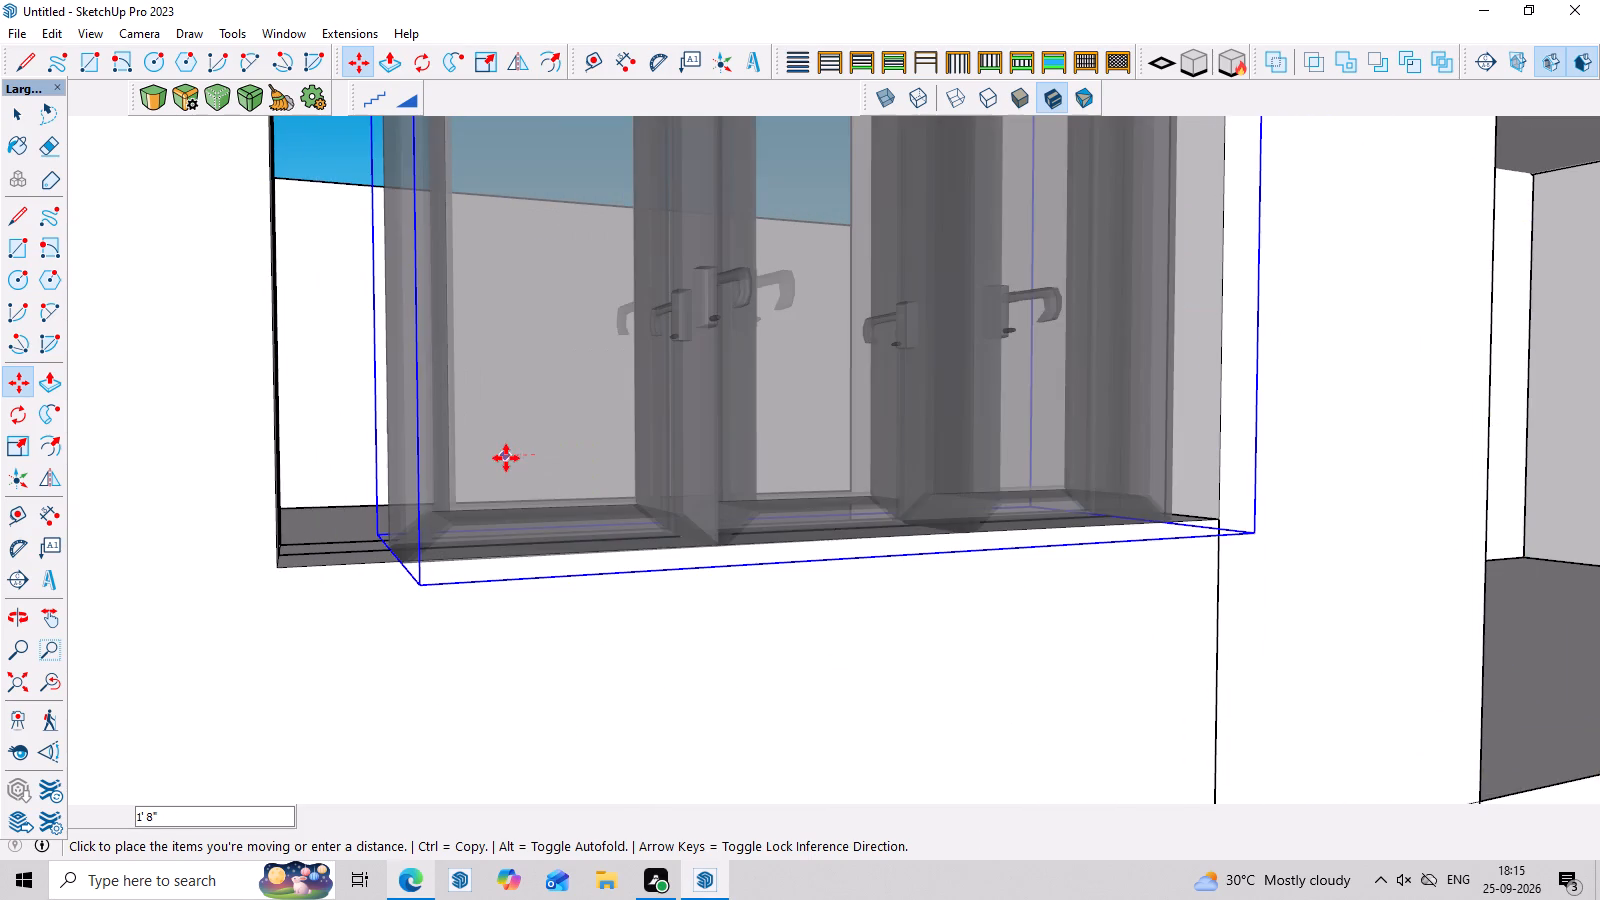
Move the window by its lower outer corner to the matching lower corner of the upper-floor front opening.
{"action": "scroll", "coordinate": [500, 514], "scroll_direction": "up", "scroll_amount": 3}
{"action": "scroll", "coordinate": [407, 570], "scroll_direction": "up", "scroll_amount": 7}
{"action": "left_click", "coordinate": [346, 566]}
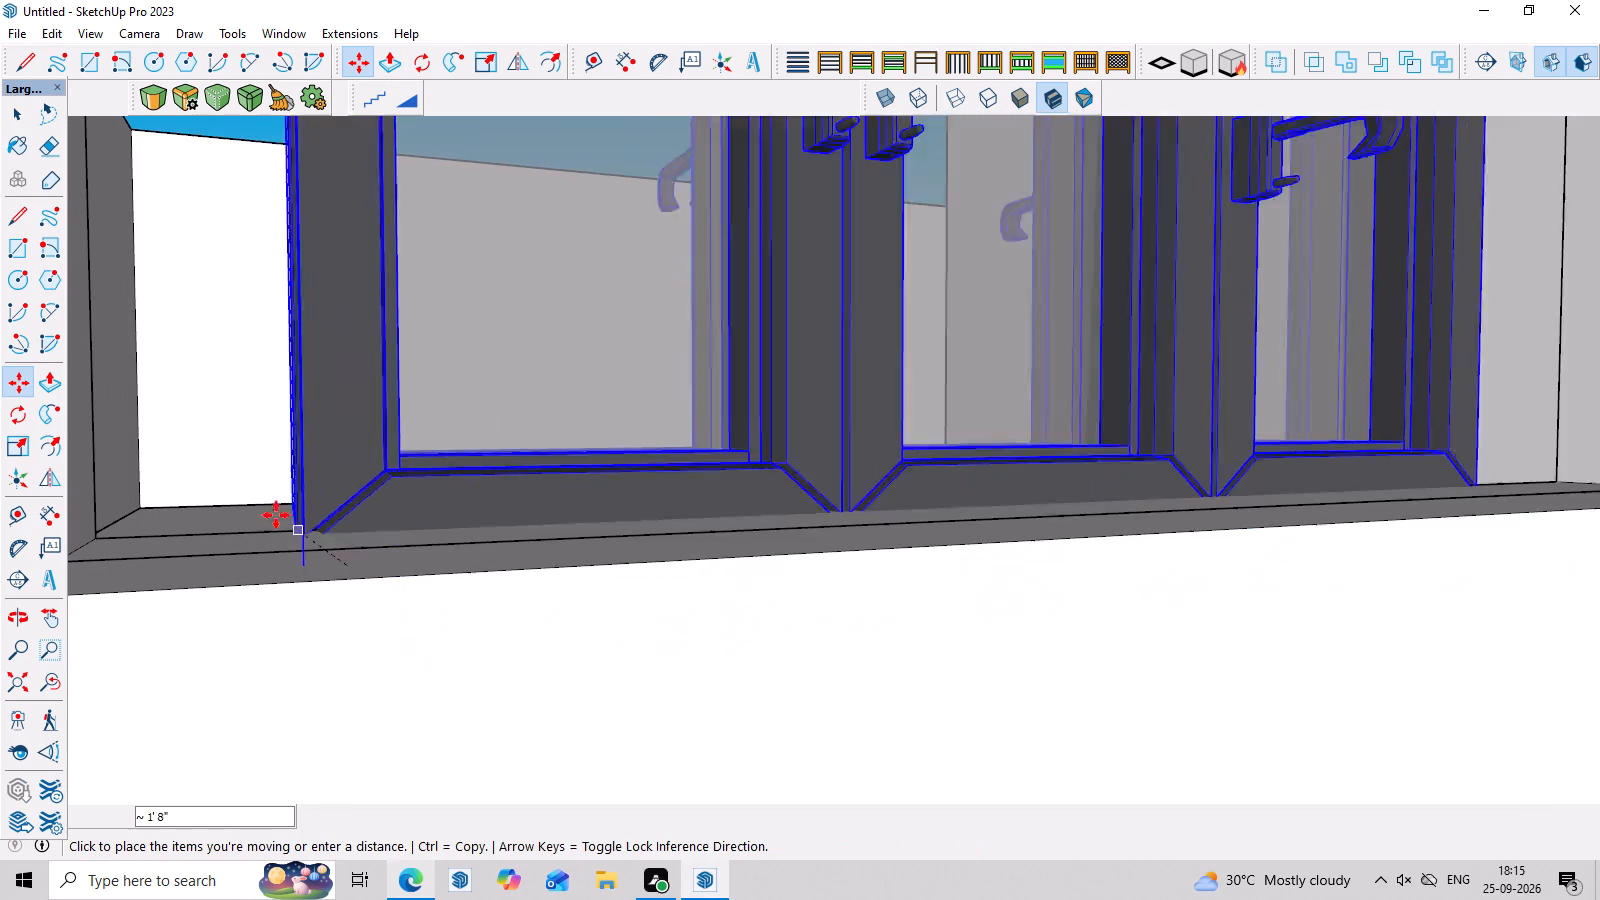
{"action": "left_click", "coordinate": [78, 547]}
{"action": "scroll", "coordinate": [148, 490], "scroll_direction": "down", "scroll_amount": 4}
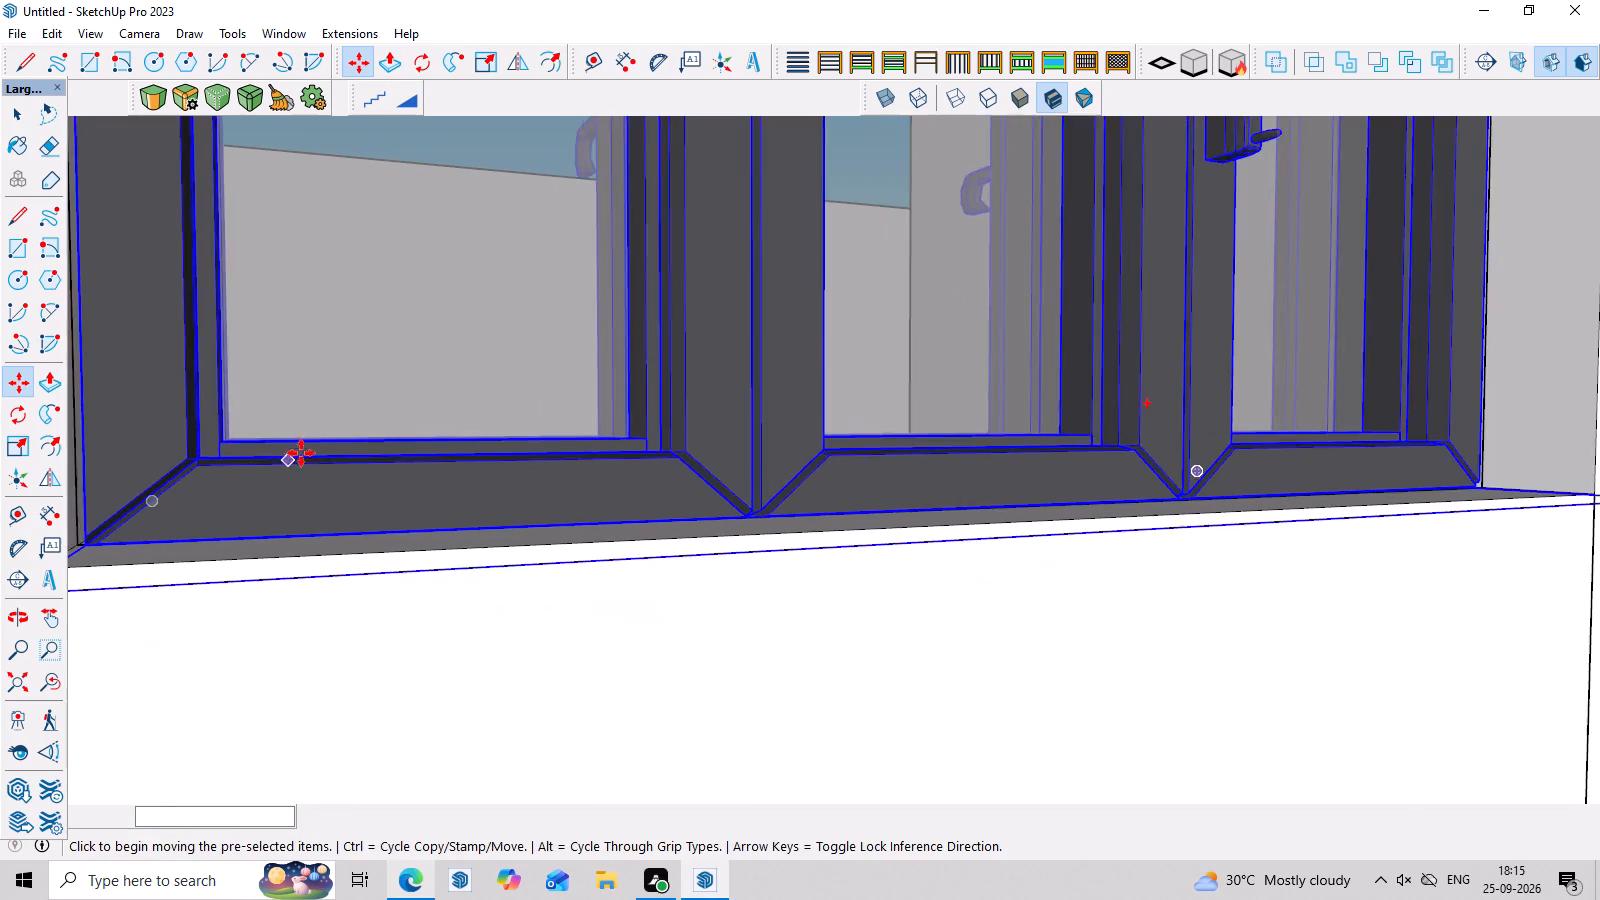
{"action": "scroll", "coordinate": [301, 453], "scroll_direction": "down", "scroll_amount": 12}
{"action": "middle_click_drag", "start_coordinate": [926, 489], "coordinate": [778, 565]}
{"action": "scroll", "coordinate": [791, 513], "scroll_direction": "down", "scroll_amount": 3}
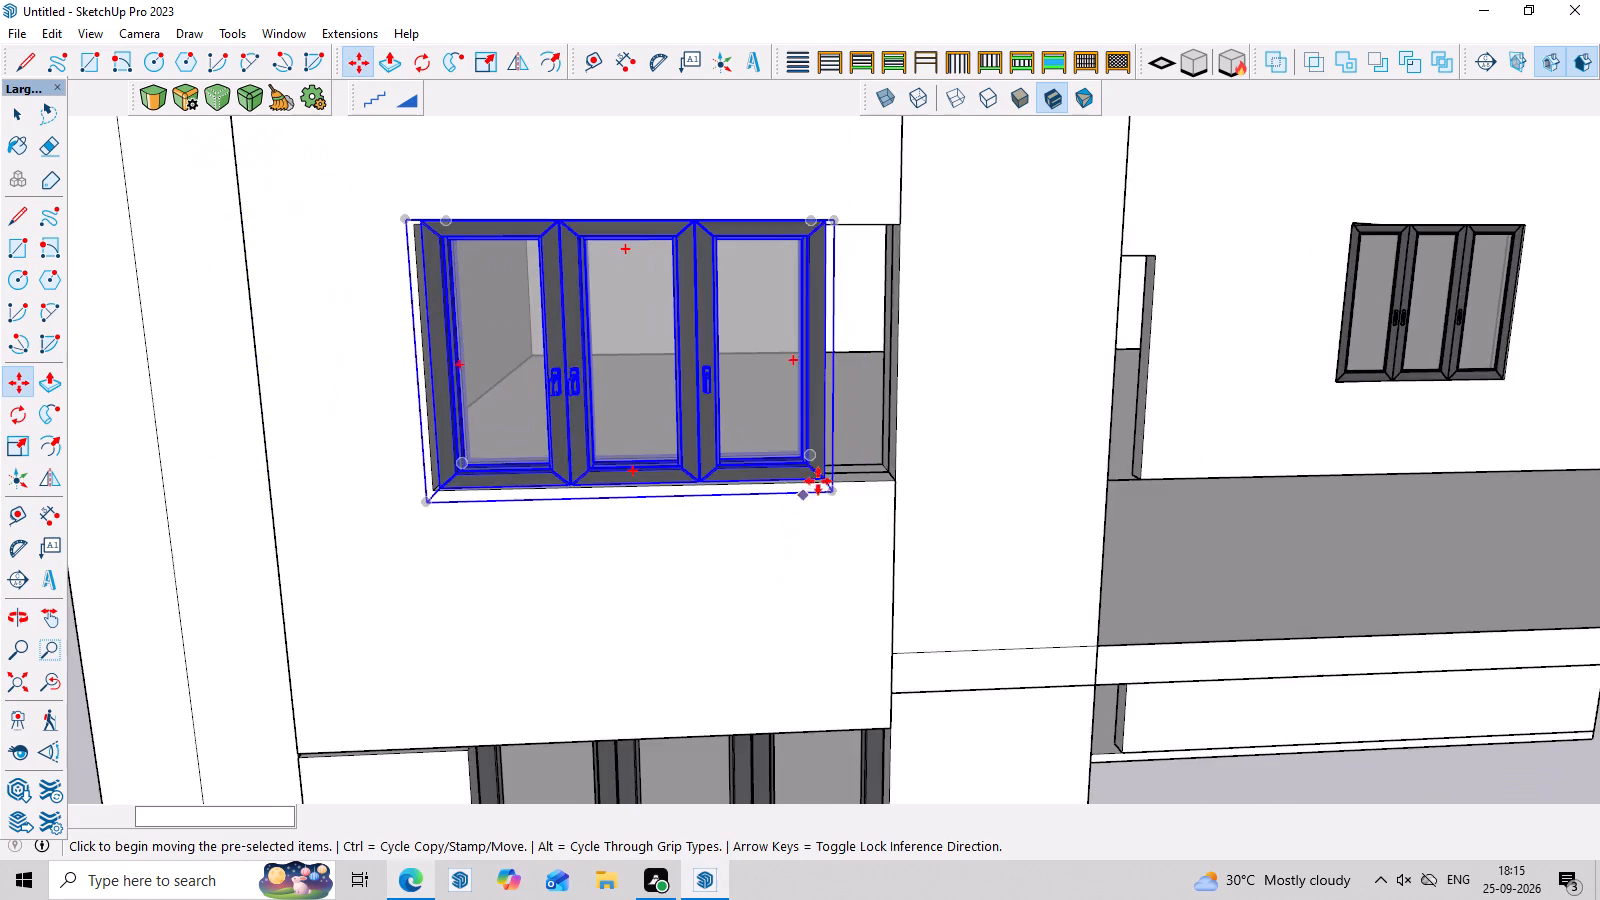
Scale the upper-floor front window uniformly by 0.95 from its lower front corner nearest the pillar.
{"action": "scroll", "coordinate": [818, 481], "scroll_direction": "down", "scroll_amount": 4}
{"action": "middle_click_drag", "start_coordinate": [863, 483], "coordinate": [737, 481]}
{"action": "scroll", "coordinate": [755, 402], "scroll_direction": "up", "scroll_amount": 6}
{"action": "scroll", "coordinate": [759, 379], "scroll_direction": "down", "scroll_amount": 4}
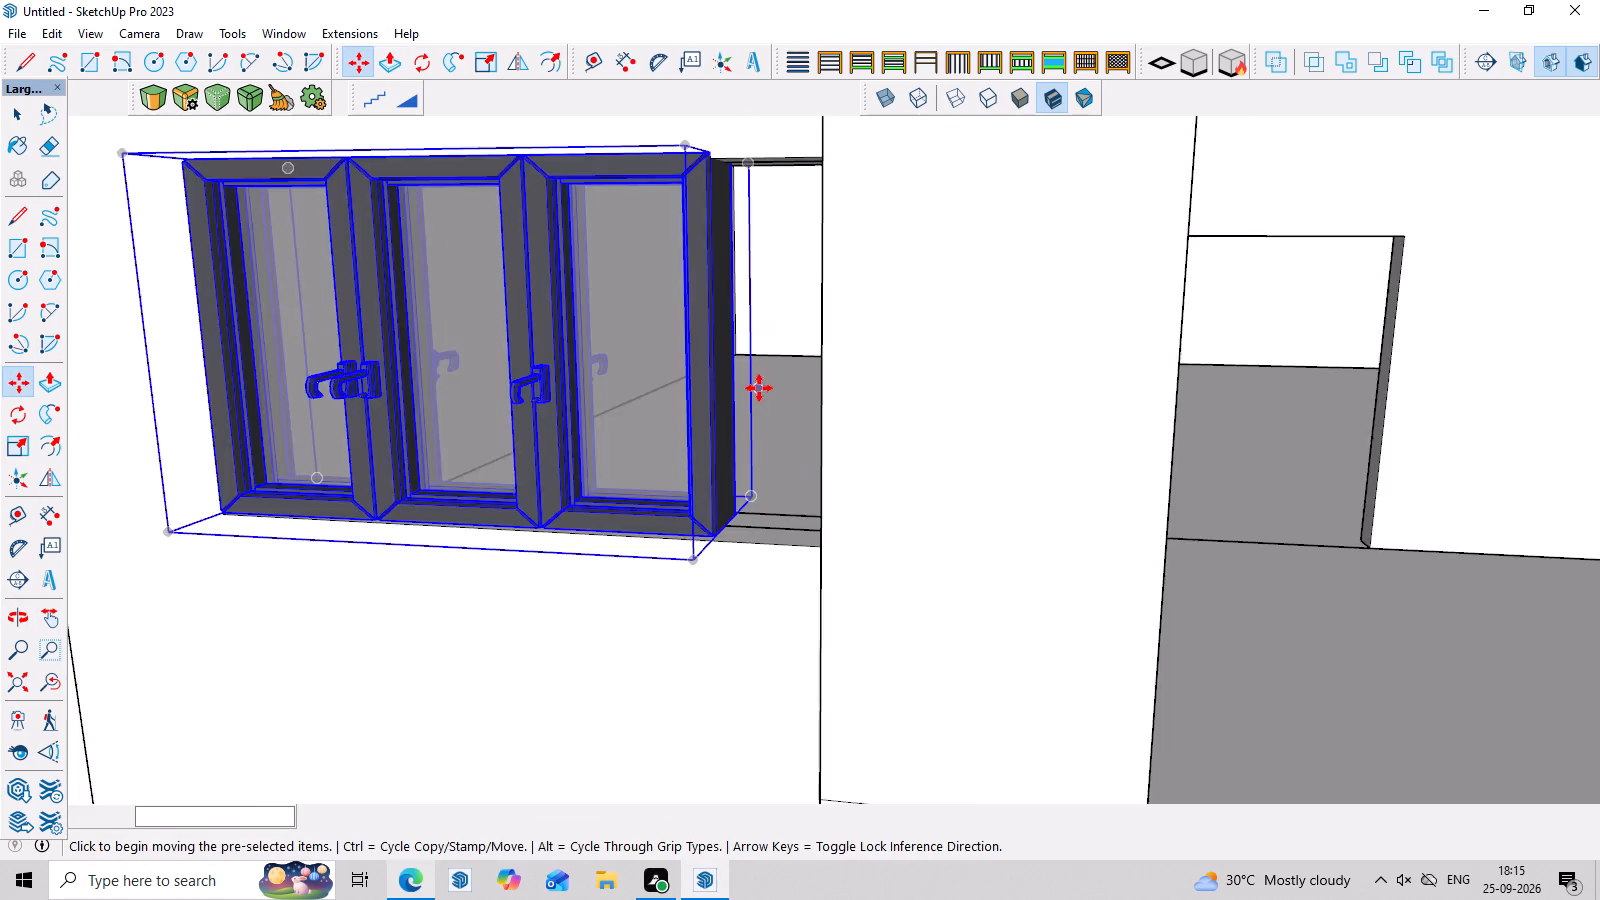
{"action": "scroll", "coordinate": [759, 388], "scroll_direction": "down", "scroll_amount": 4}
{"action": "scroll", "coordinate": [756, 352], "scroll_direction": "up", "scroll_amount": 3}
{"action": "middle_click_drag", "start_coordinate": [745, 310], "coordinate": [766, 417]}
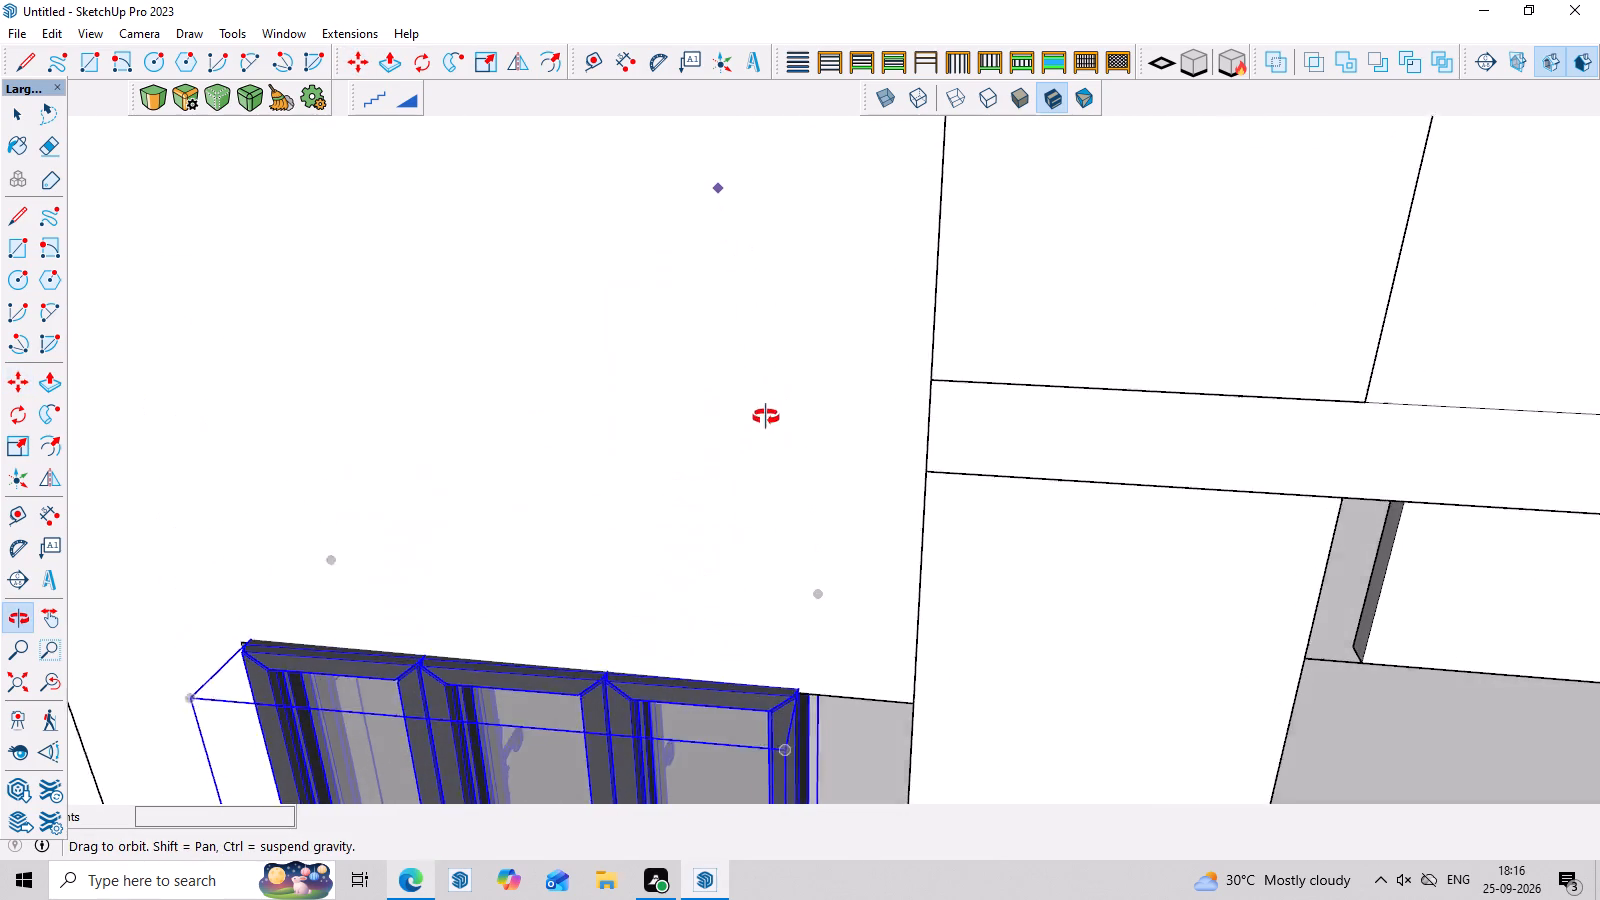
{"action": "middle_click_drag", "start_coordinate": [766, 417], "coordinate": [766, 418]}
{"action": "scroll", "coordinate": [766, 418], "scroll_direction": "down", "scroll_amount": 3}
{"action": "middle_click_drag", "start_coordinate": [857, 578], "coordinate": [888, 367]}
{"action": "scroll", "coordinate": [831, 406], "scroll_direction": "down", "scroll_amount": 6}
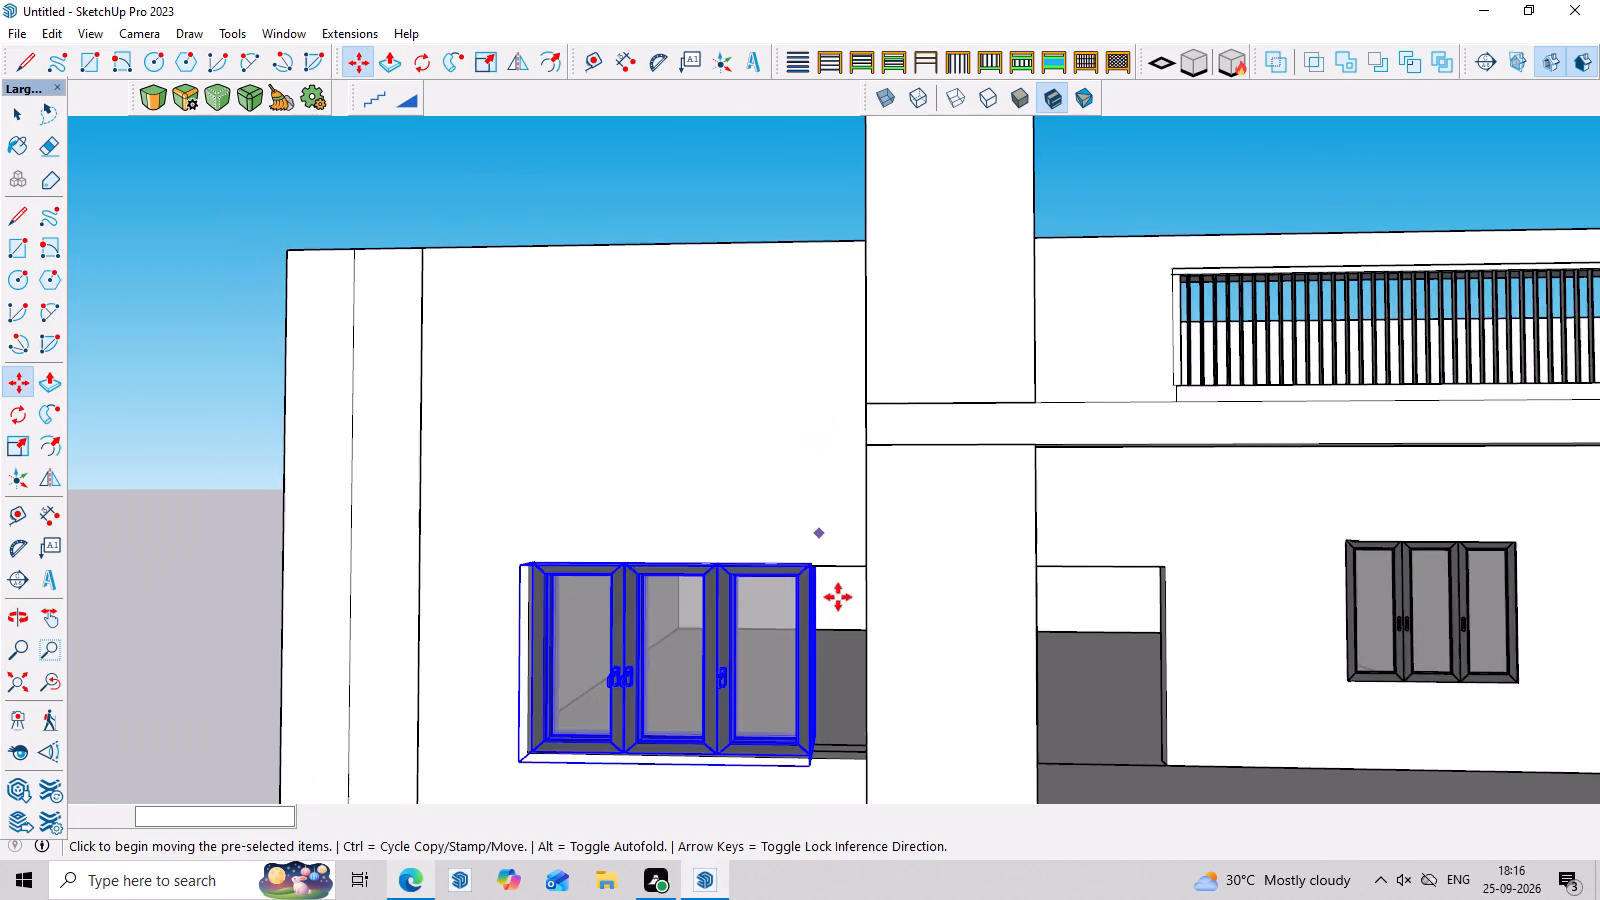
{"action": "middle_click_drag", "start_coordinate": [833, 636], "coordinate": [684, 672]}
{"action": "key", "text": "s"}
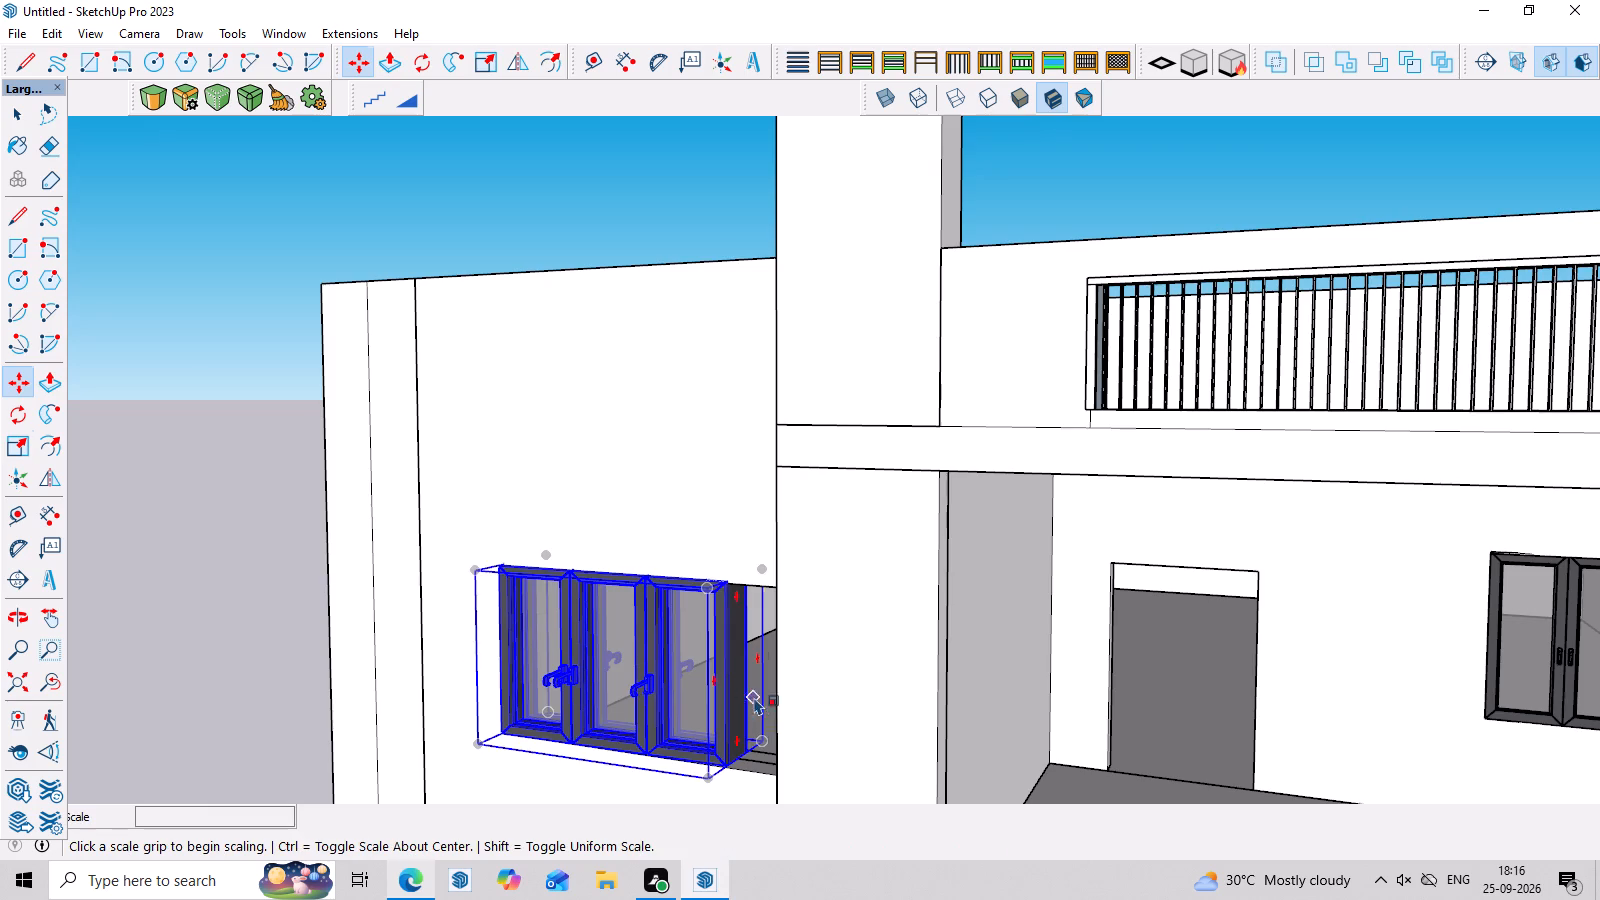
{"action": "scroll", "coordinate": [749, 752], "scroll_direction": "up", "scroll_amount": 3}
{"action": "left_click_drag", "start_coordinate": [693, 791], "coordinate": [712, 774]}
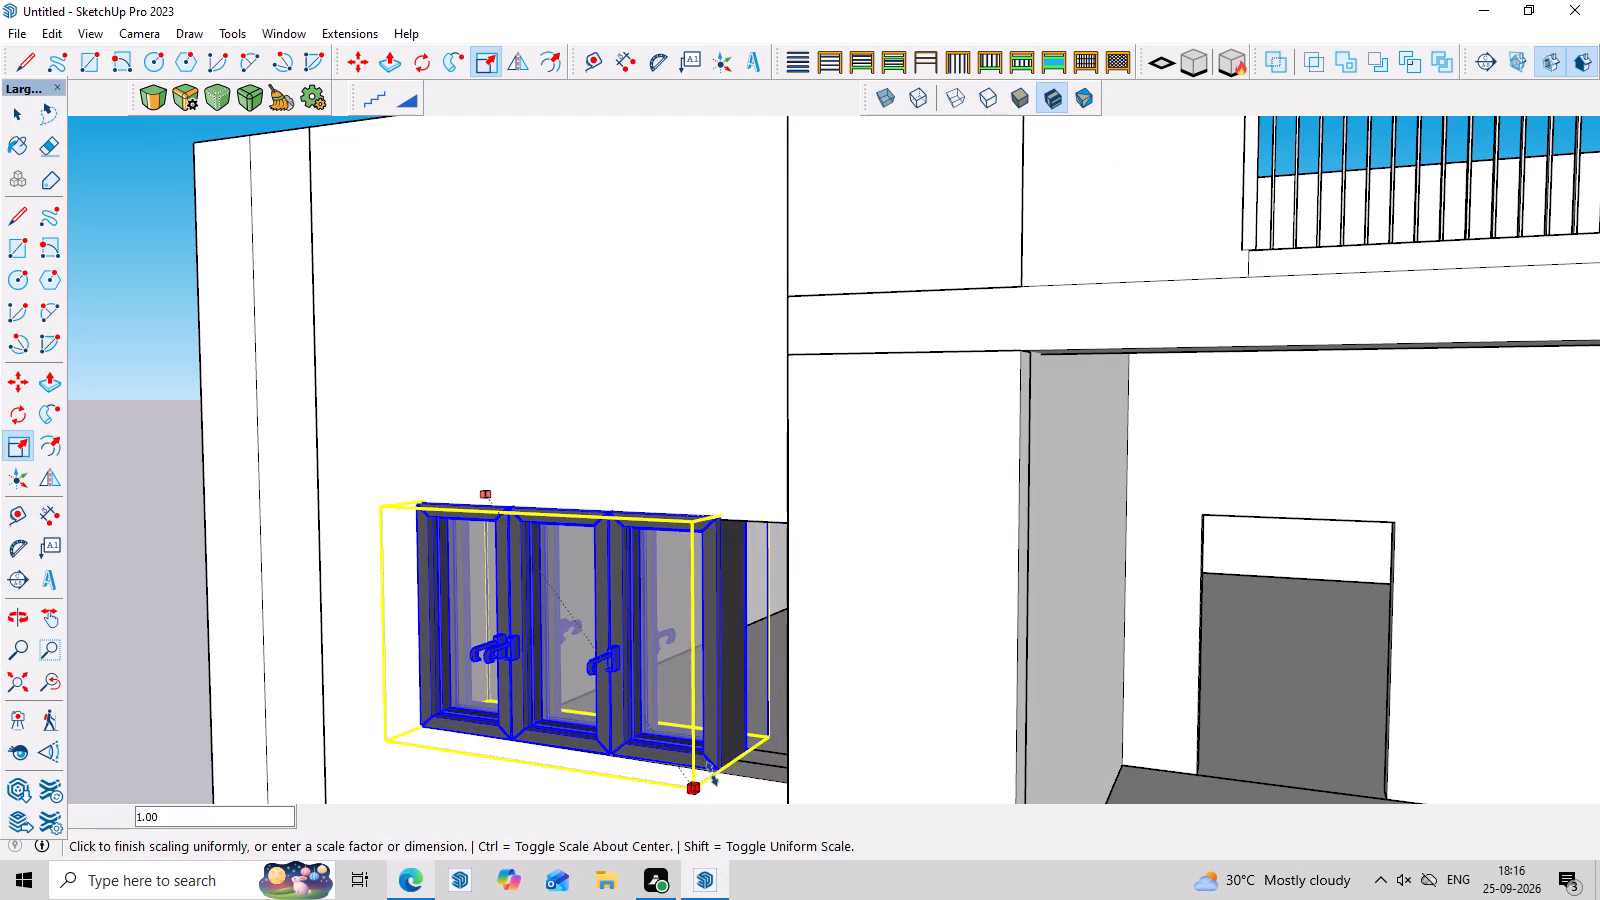
{"action": "left_click_drag", "start_coordinate": [712, 774], "coordinate": [728, 753]}
{"action": "right_click", "coordinate": [728, 753]}
{"action": "scroll", "coordinate": [704, 772], "scroll_direction": "down", "scroll_amount": 3}
{"action": "left_click", "coordinate": [699, 759]}
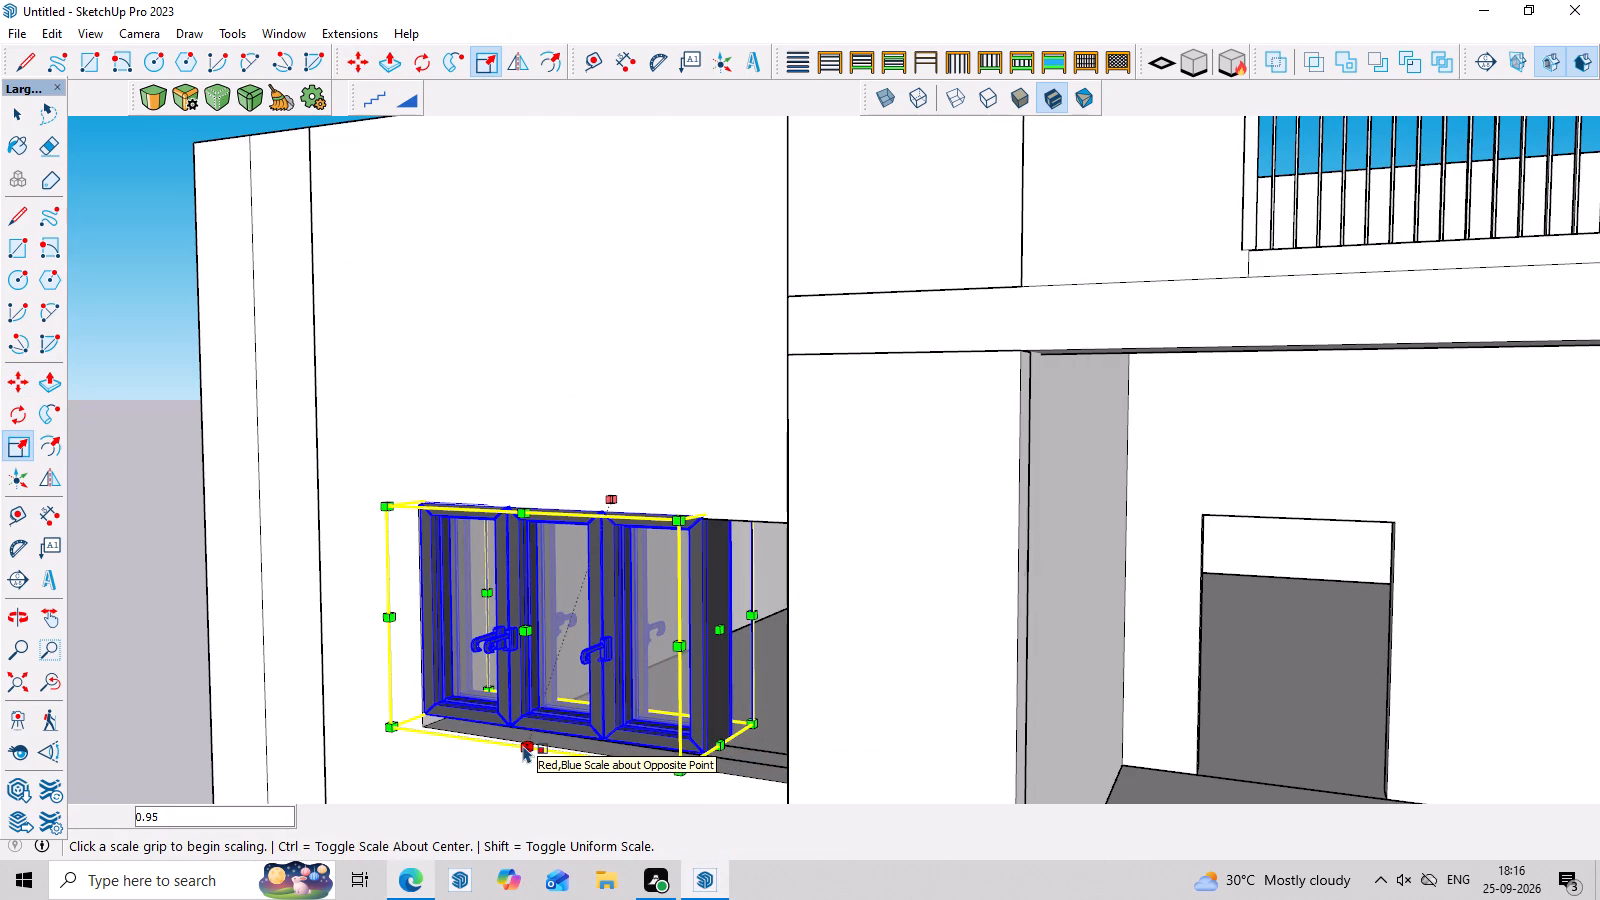
{"action": "left_click_drag", "start_coordinate": [523, 745], "coordinate": [555, 724]}
Stretch the window's width by about 1.26 from its pillar side so it reaches the pillar edge of the opening.
{"action": "scroll", "coordinate": [742, 689], "scroll_direction": "up", "scroll_amount": 2}
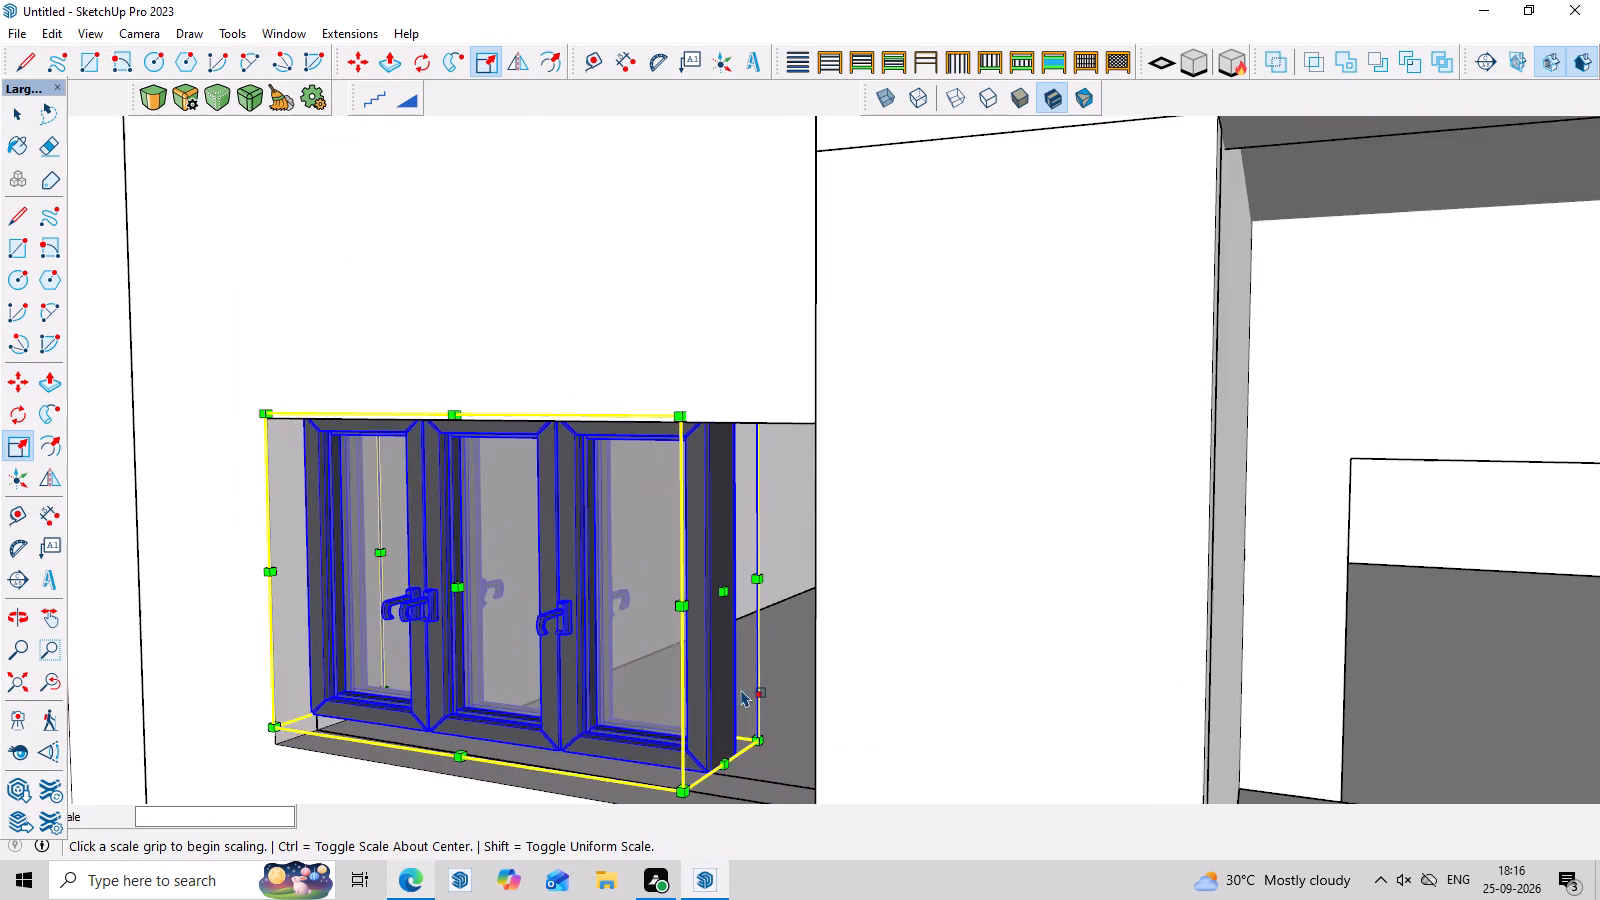
{"action": "scroll", "coordinate": [743, 714], "scroll_direction": "up", "scroll_amount": 2}
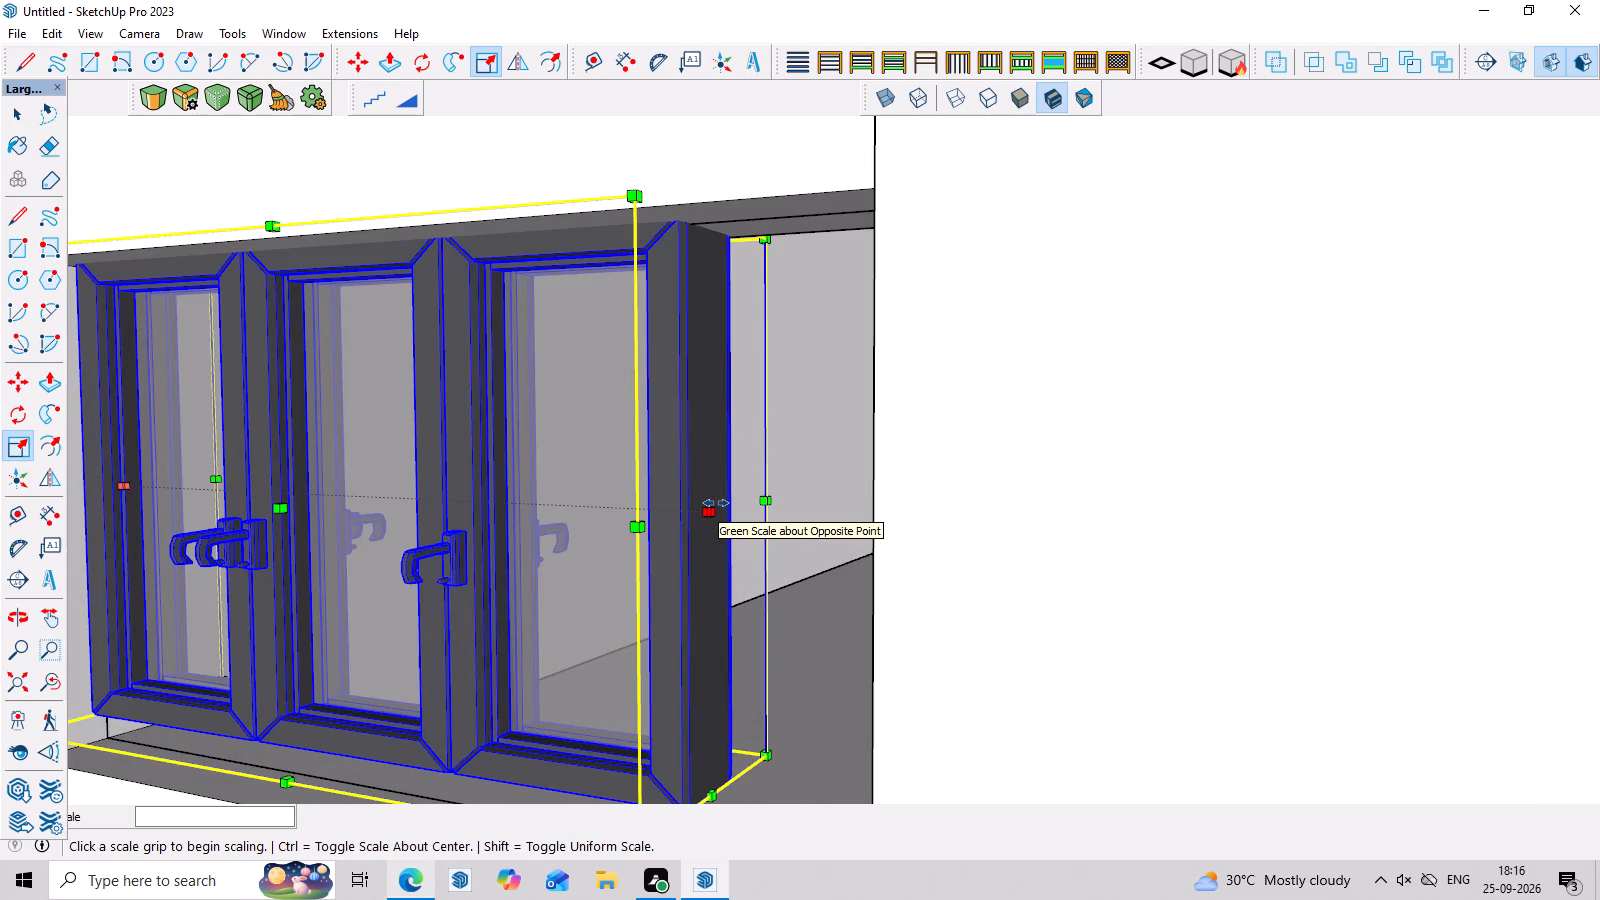
{"action": "left_click", "coordinate": [718, 509]}
{"action": "left_click", "coordinate": [878, 529]}
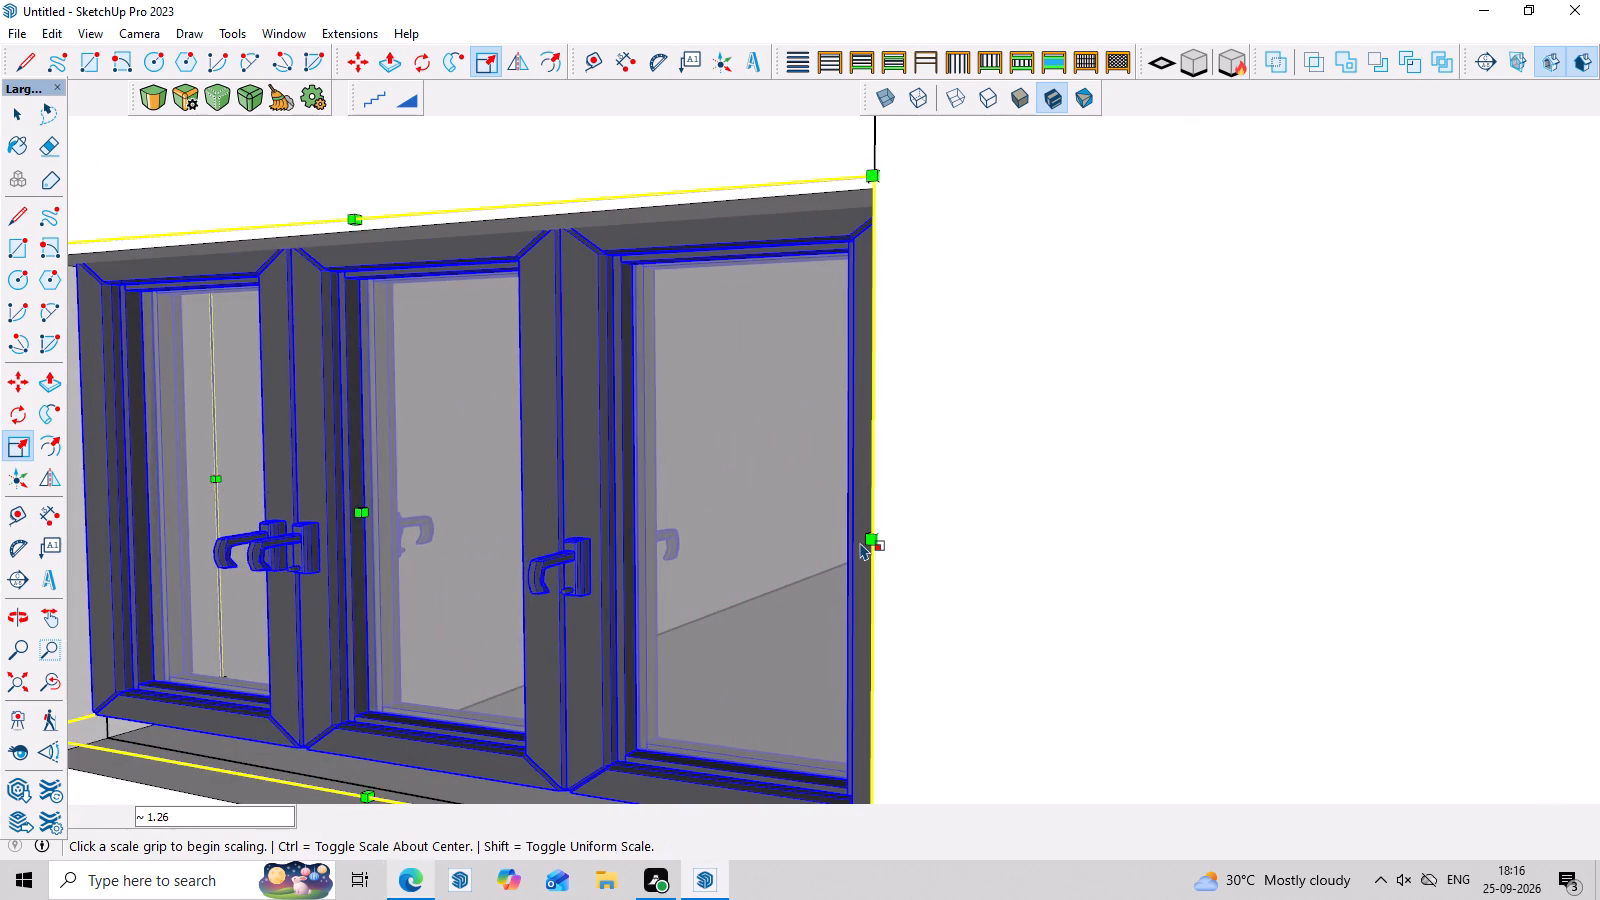
Scale the window from its lower edge by about 0.96, 1.07 down to the opening's sill, and deselect it.
{"action": "scroll", "coordinate": [860, 542], "scroll_direction": "down", "scroll_amount": 8}
{"action": "middle_click_drag", "start_coordinate": [909, 653], "coordinate": [1006, 550]}
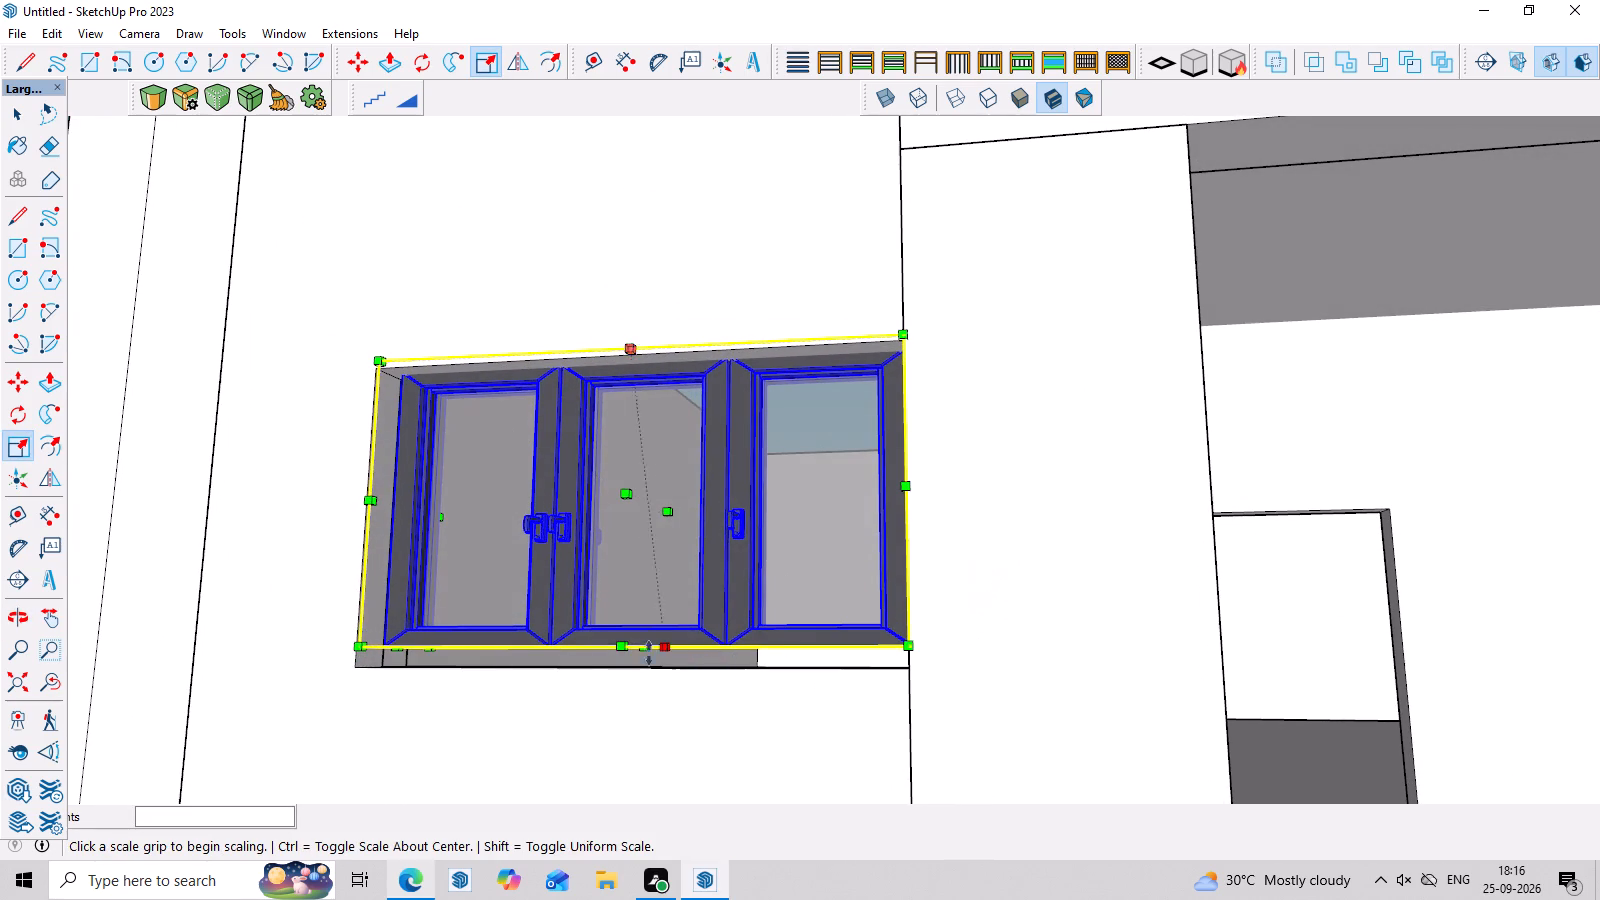
{"action": "left_click", "coordinate": [620, 639]}
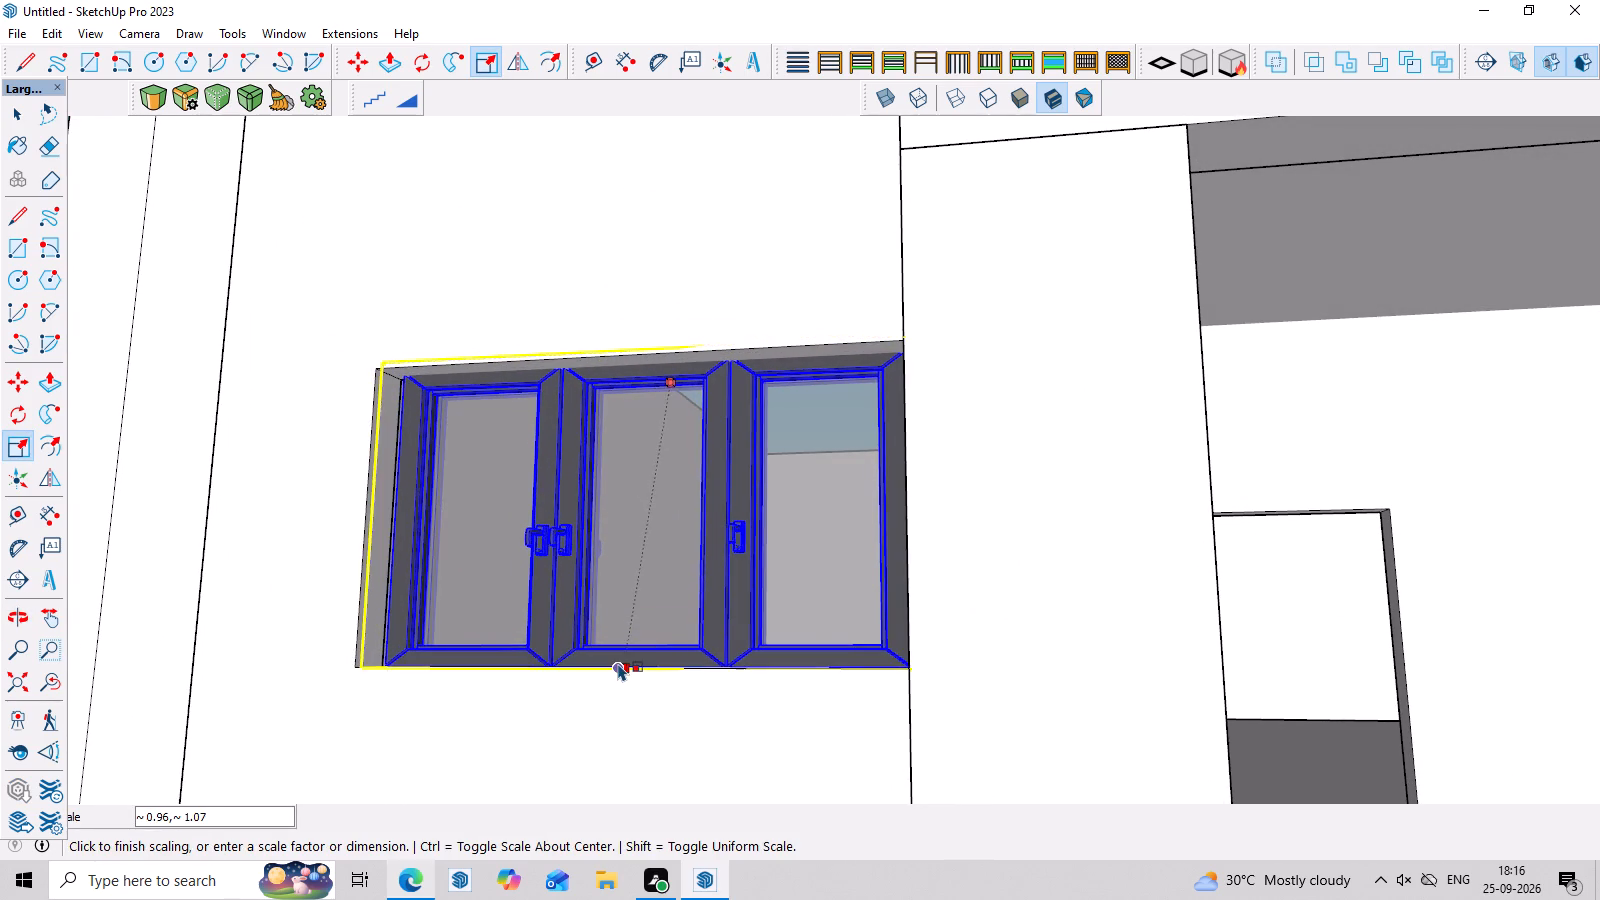
{"action": "left_click", "coordinate": [618, 663]}
{"action": "scroll", "coordinate": [620, 605], "scroll_direction": "down", "scroll_amount": 4}
{"action": "middle_click_drag", "start_coordinate": [624, 536], "coordinate": [627, 621]}
{"action": "key", "text": "space"}
{"action": "left_click", "coordinate": [173, 321]}
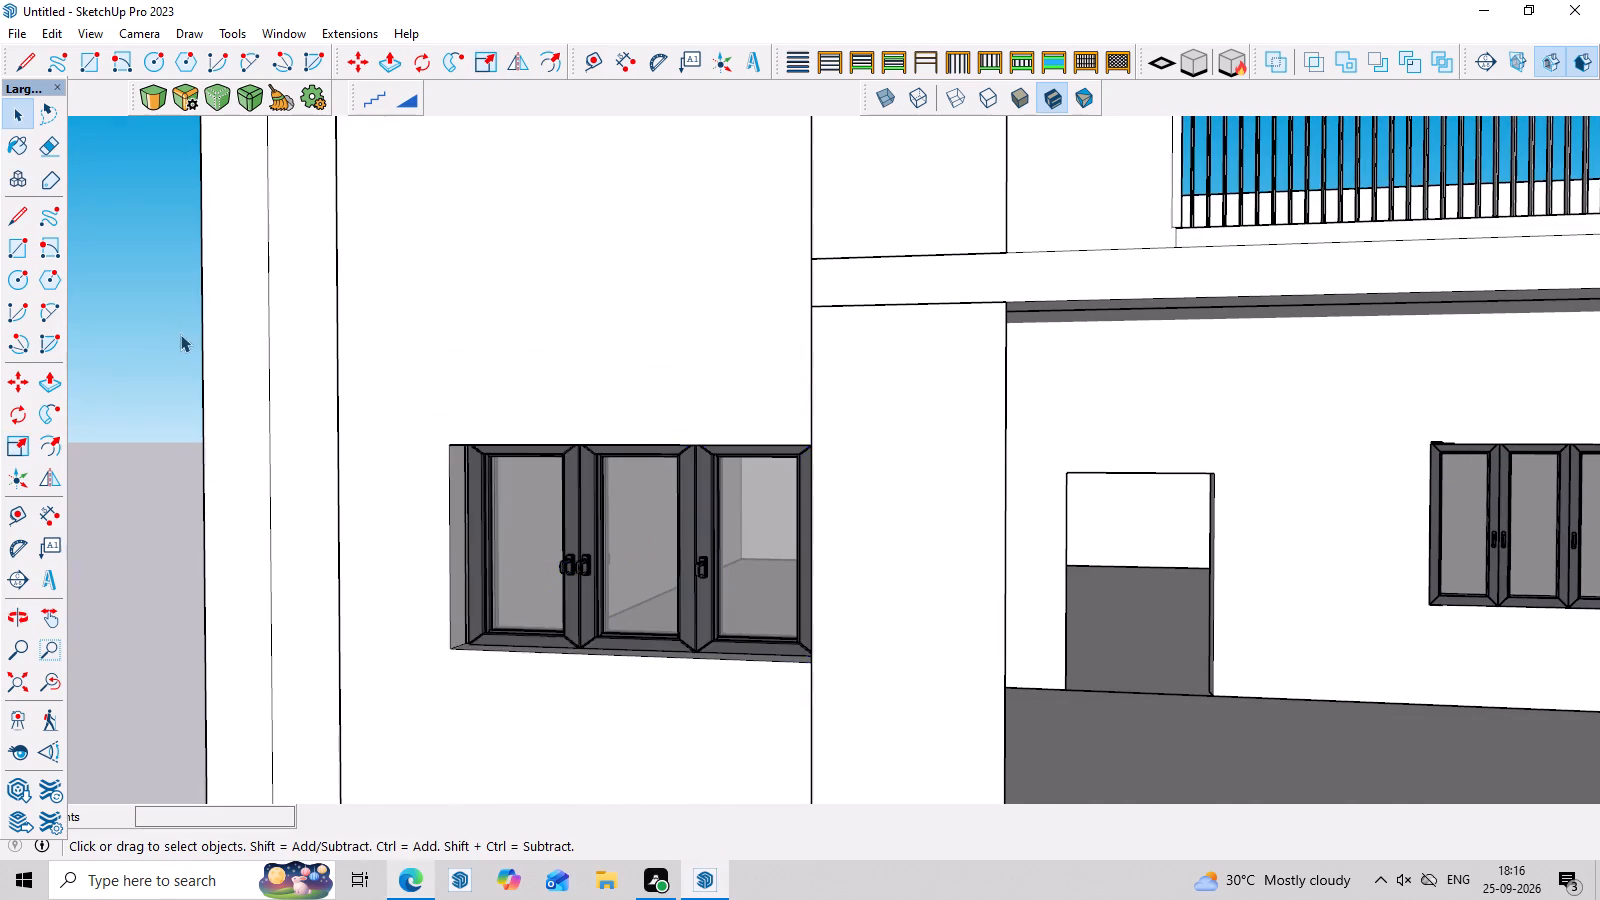
Examine the whole front facade and the roof parapet, checking how the windows sit in their openings.
{"action": "scroll", "coordinate": [195, 346], "scroll_direction": "down", "scroll_amount": 11}
{"action": "middle_click_drag", "start_coordinate": [1247, 553], "coordinate": [1401, 544]}
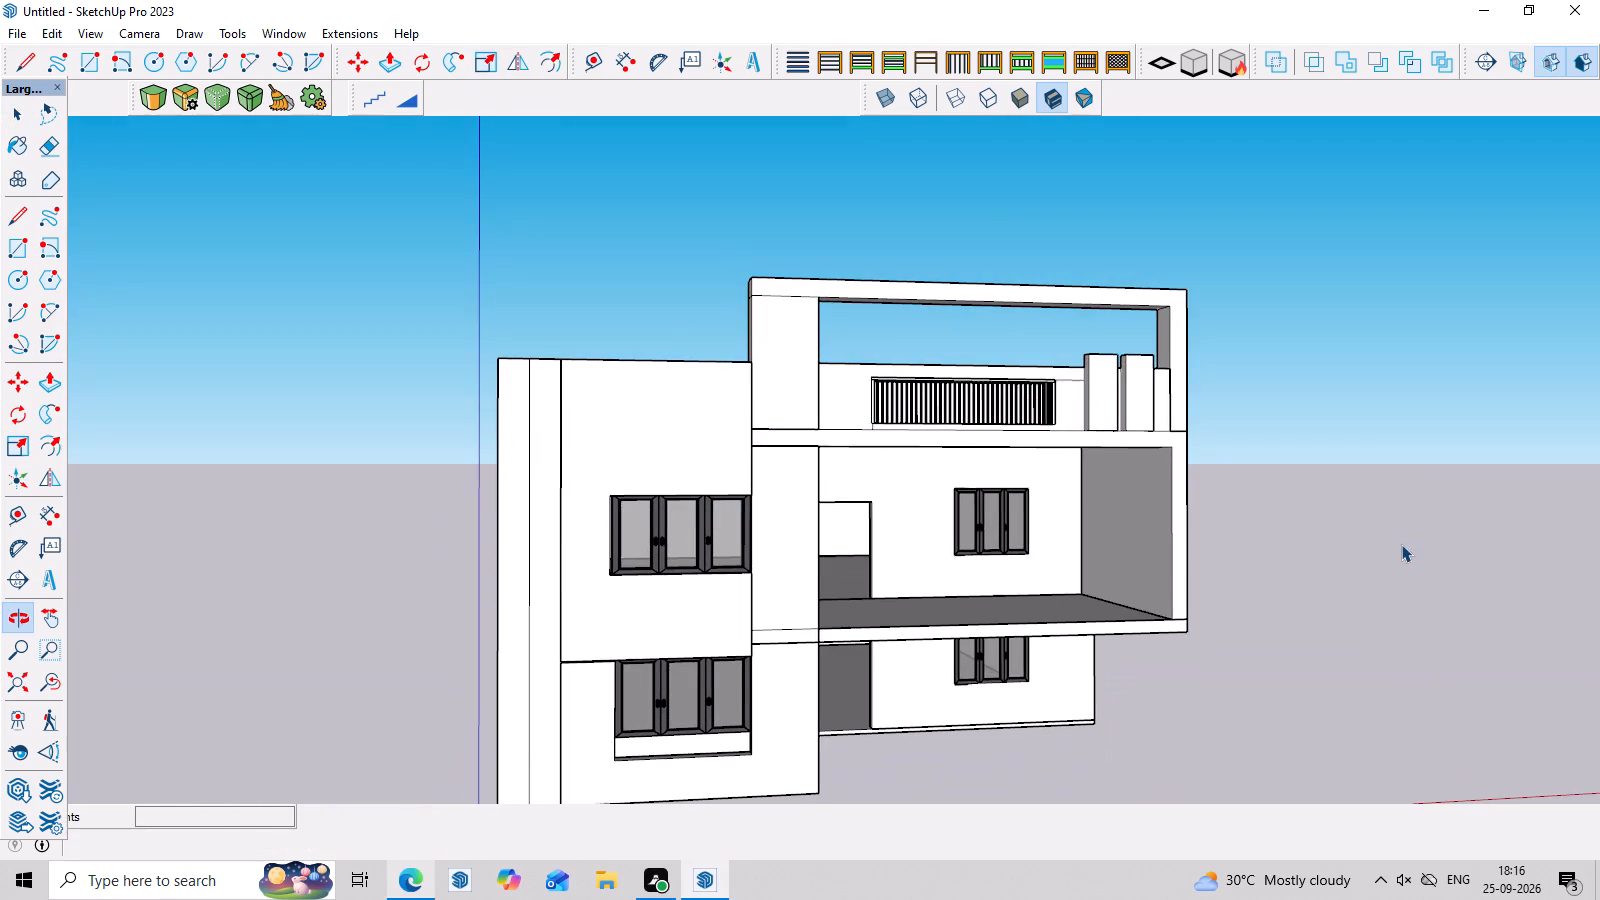
{"action": "middle_click_drag", "start_coordinate": [1401, 544], "coordinate": [1260, 561]}
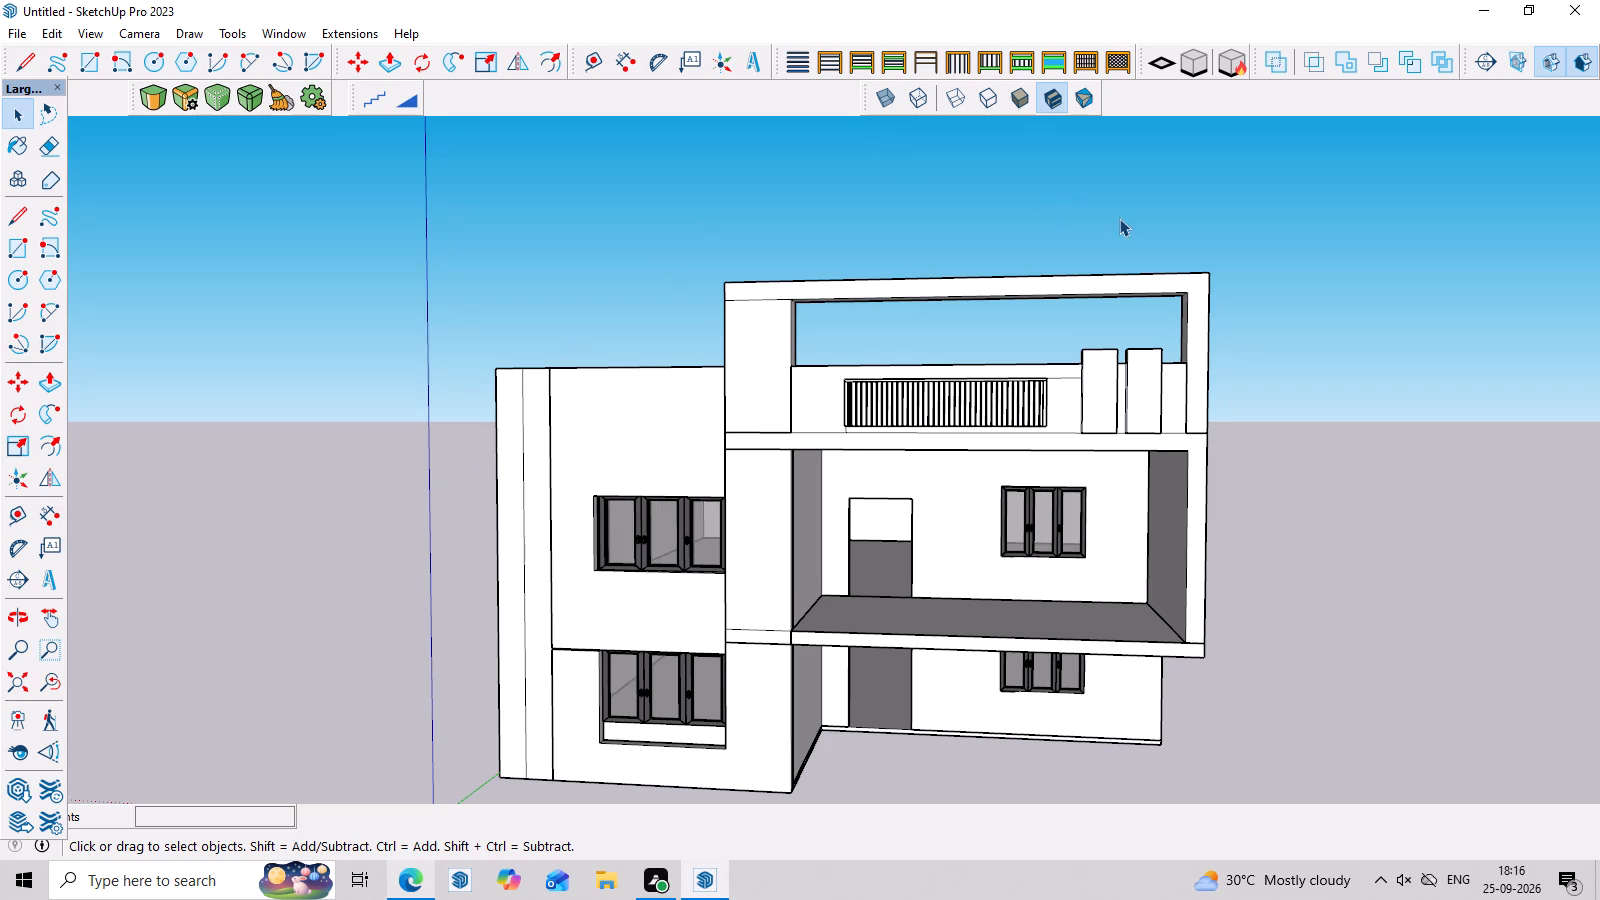
{"action": "middle_click_drag", "start_coordinate": [1135, 231], "coordinate": [1145, 236]}
{"action": "key", "text": "Escape"}
{"action": "scroll", "coordinate": [1313, 457], "scroll_direction": "up", "scroll_amount": 2}
{"action": "scroll", "coordinate": [1132, 549], "scroll_direction": "down", "scroll_amount": 3}
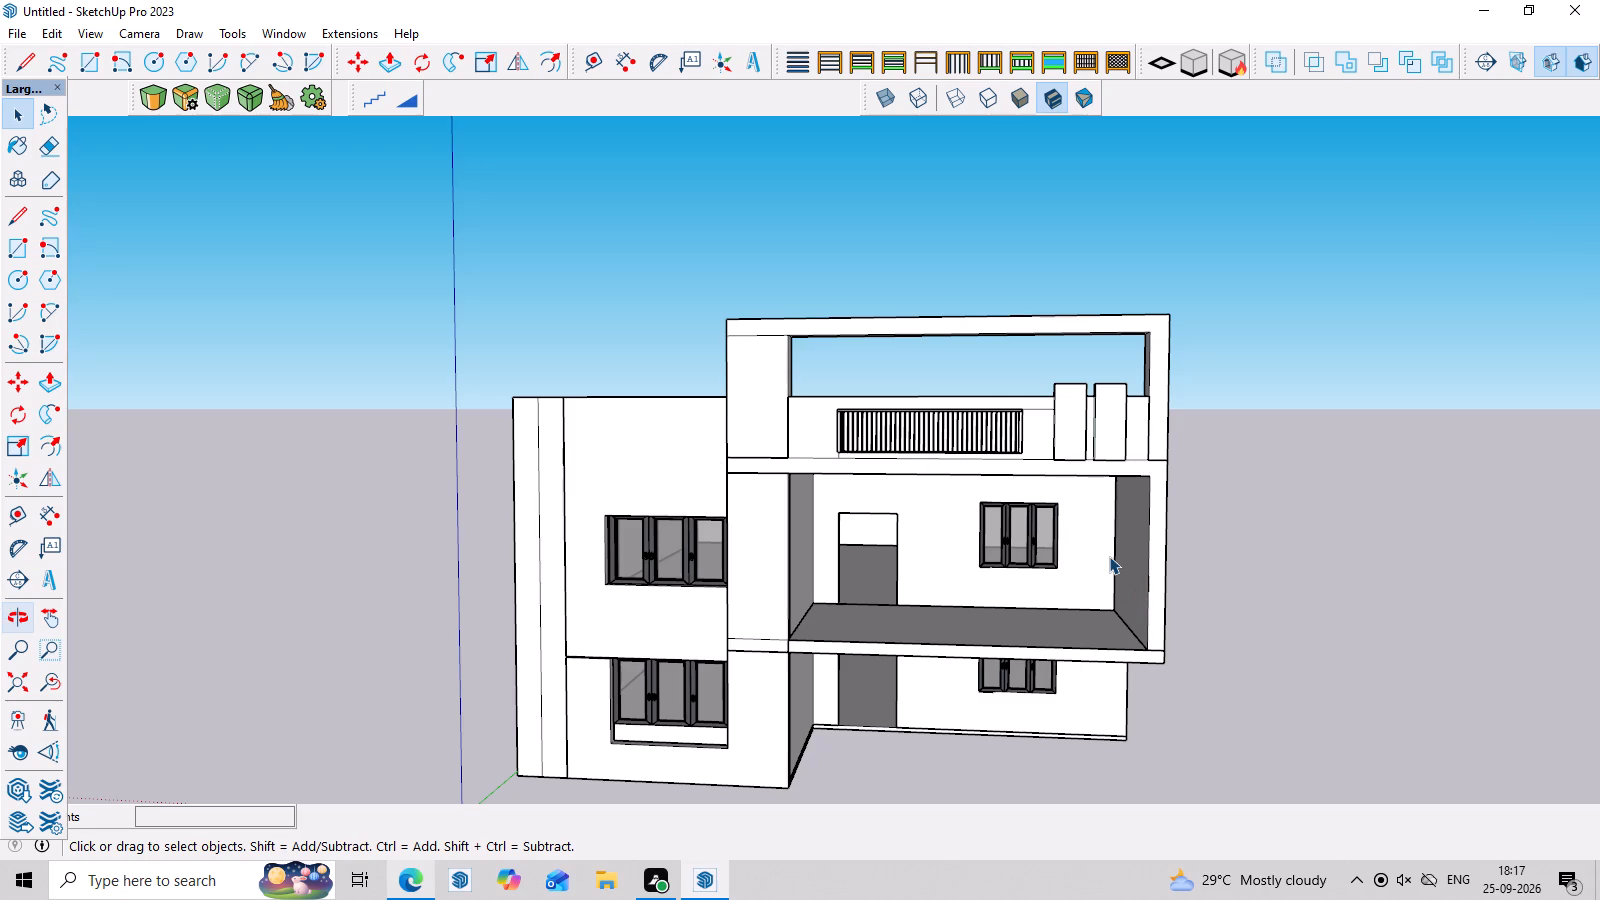
{"action": "scroll", "coordinate": [433, 320], "scroll_direction": "down", "scroll_amount": 4}
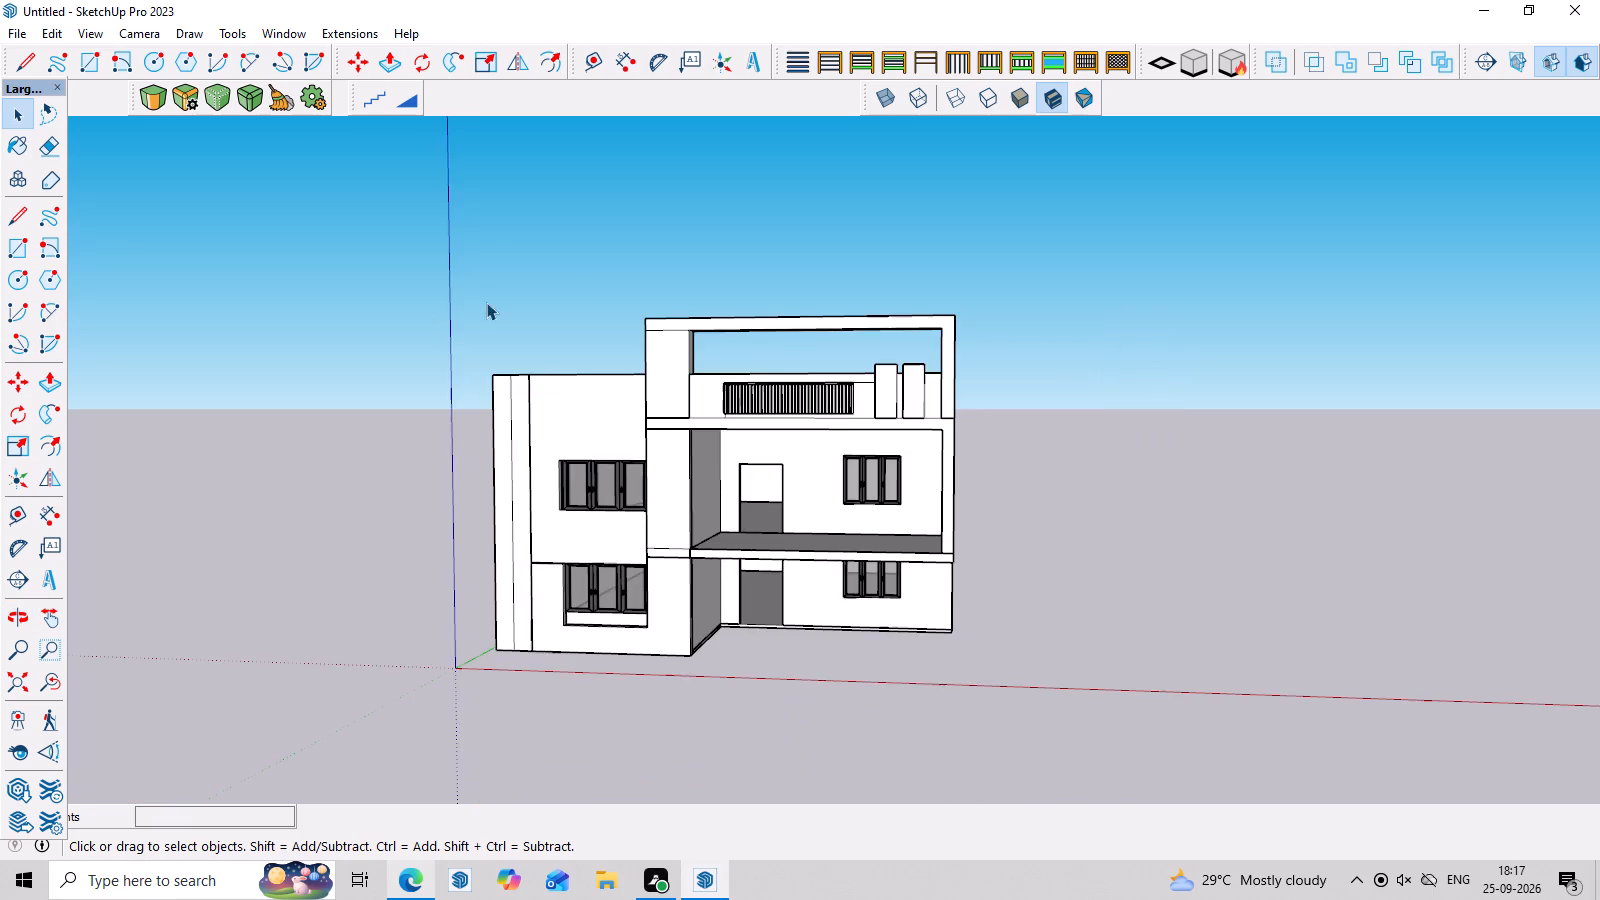
{"action": "middle_click_drag", "start_coordinate": [614, 329], "coordinate": [623, 364]}
{"action": "scroll", "coordinate": [544, 377], "scroll_direction": "up", "scroll_amount": 2}
{"action": "middle_click_drag", "start_coordinate": [533, 438], "coordinate": [533, 454]}
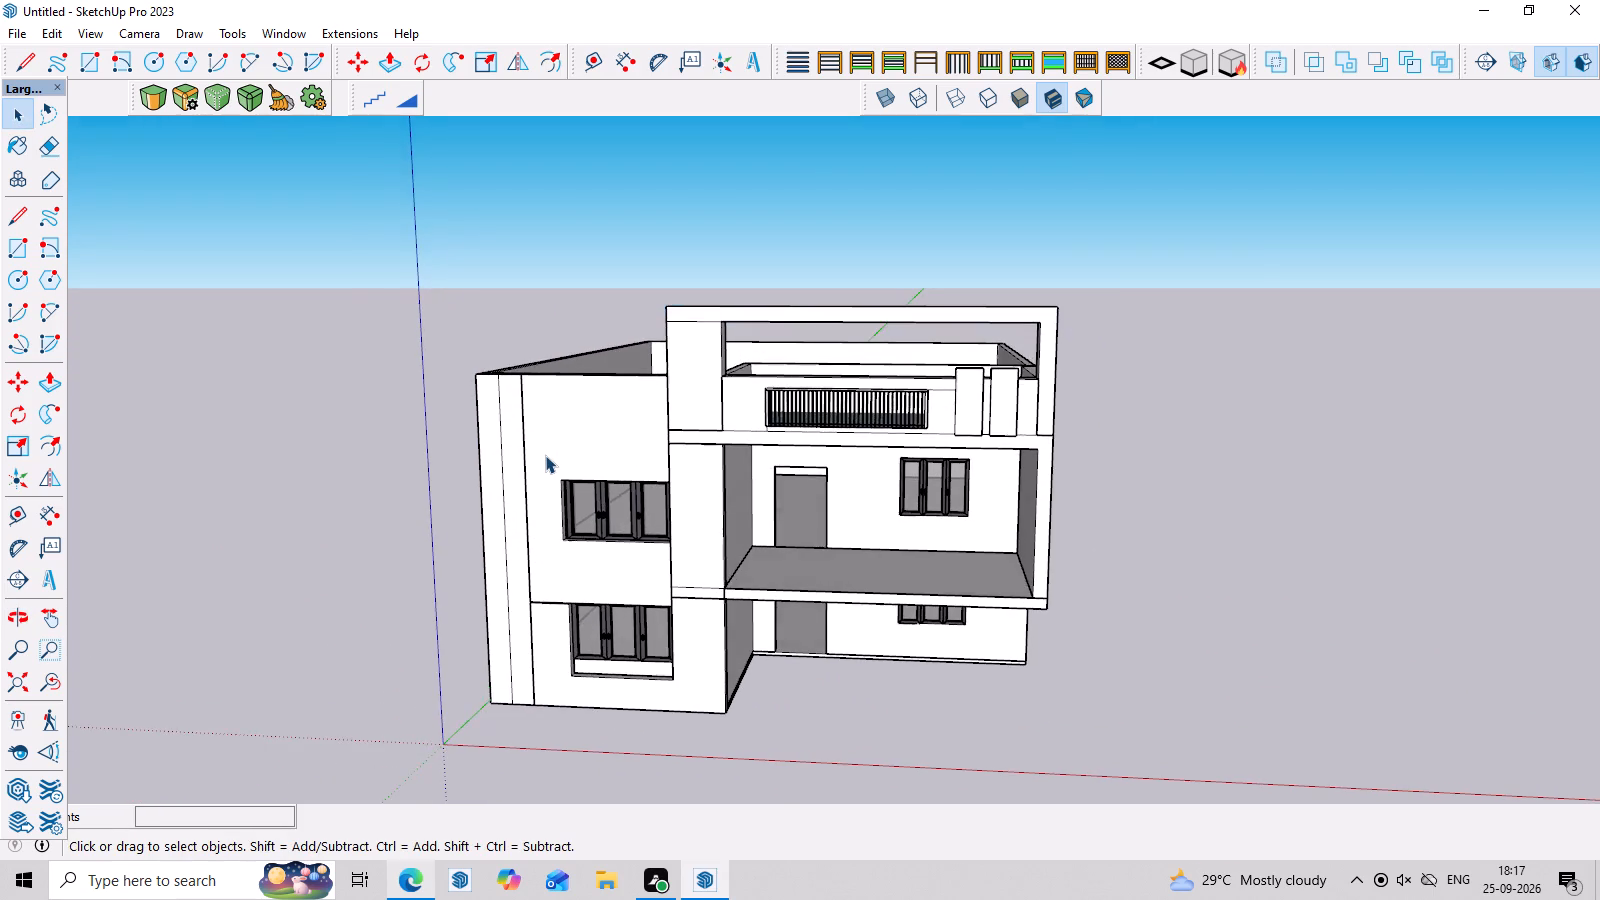
{"action": "scroll", "coordinate": [545, 455], "scroll_direction": "up", "scroll_amount": 3}
{"action": "scroll", "coordinate": [545, 455], "scroll_direction": "down", "scroll_amount": 3}
{"action": "middle_click_drag", "start_coordinate": [545, 455], "coordinate": [582, 666]}
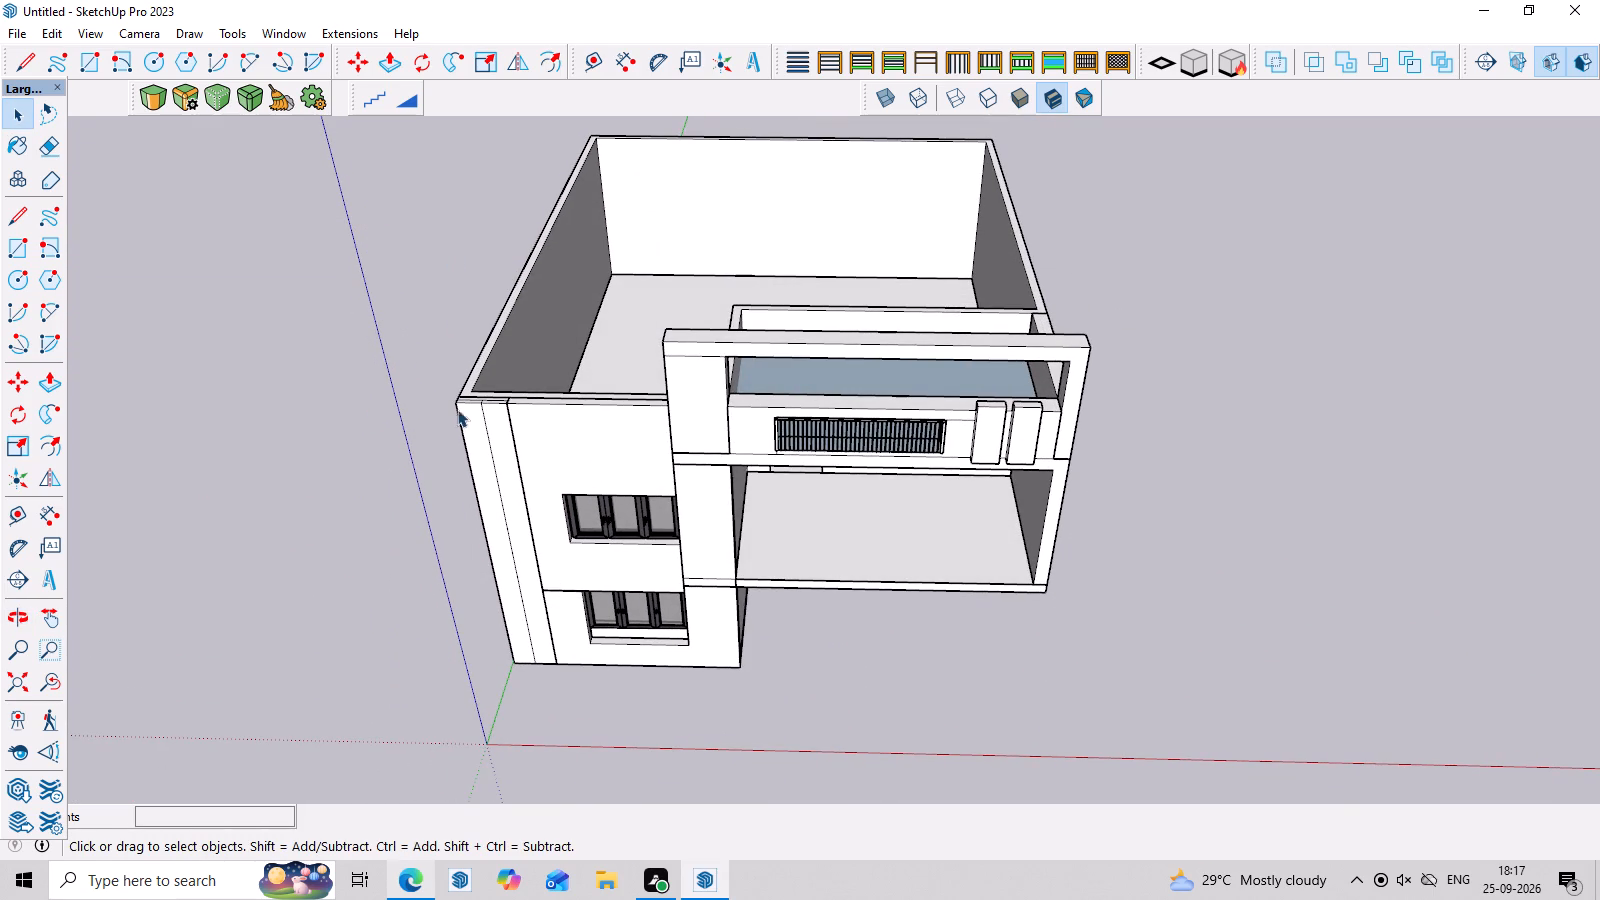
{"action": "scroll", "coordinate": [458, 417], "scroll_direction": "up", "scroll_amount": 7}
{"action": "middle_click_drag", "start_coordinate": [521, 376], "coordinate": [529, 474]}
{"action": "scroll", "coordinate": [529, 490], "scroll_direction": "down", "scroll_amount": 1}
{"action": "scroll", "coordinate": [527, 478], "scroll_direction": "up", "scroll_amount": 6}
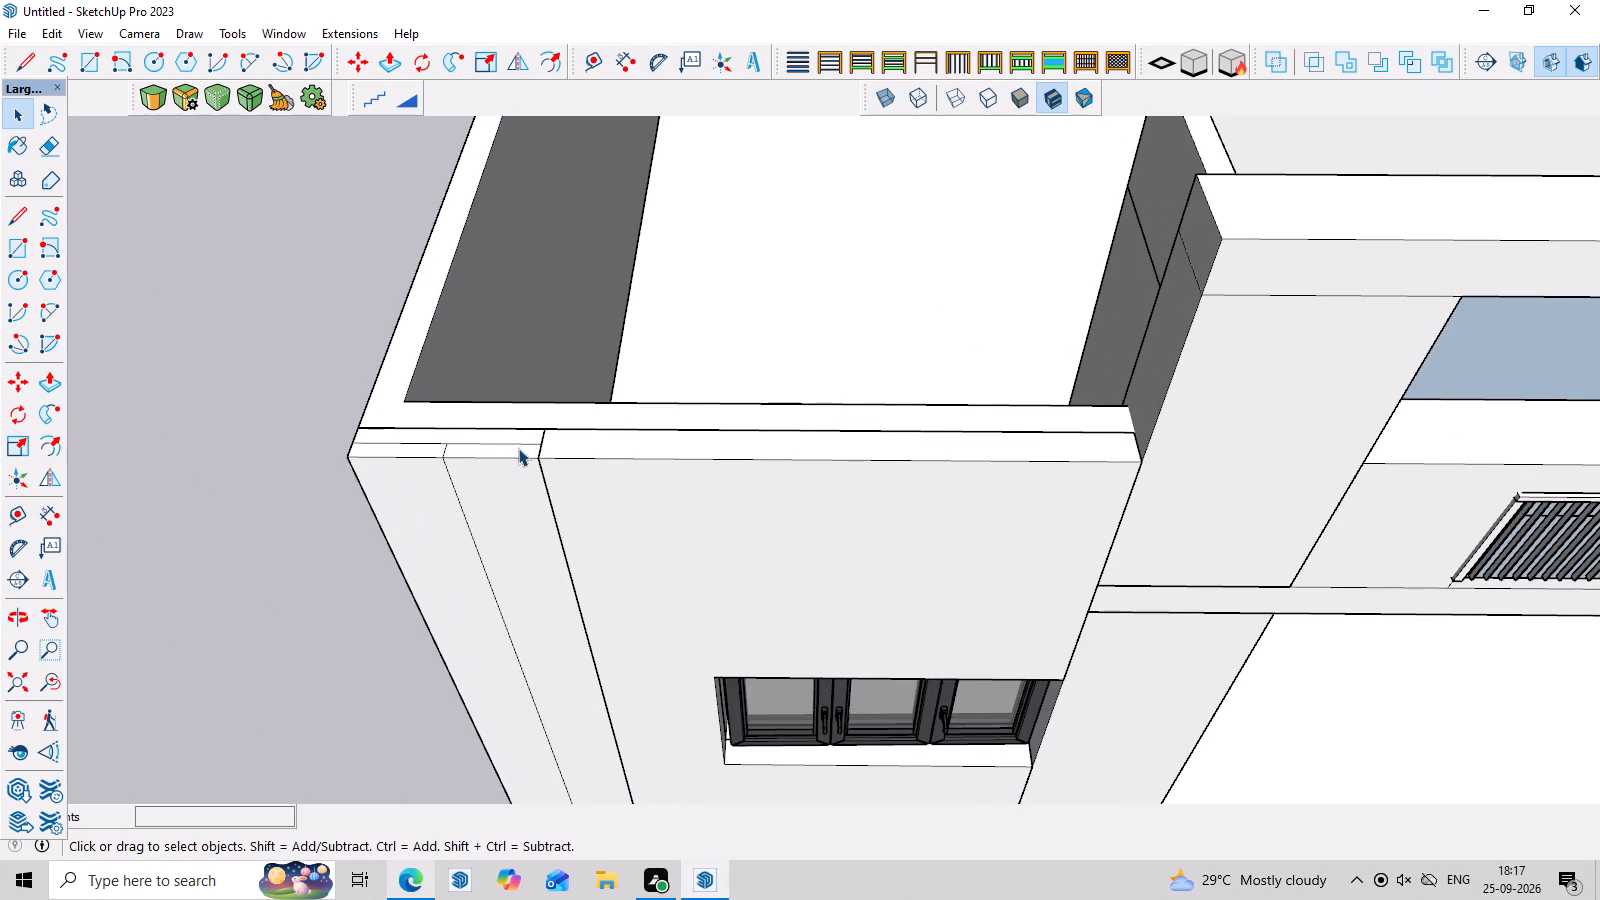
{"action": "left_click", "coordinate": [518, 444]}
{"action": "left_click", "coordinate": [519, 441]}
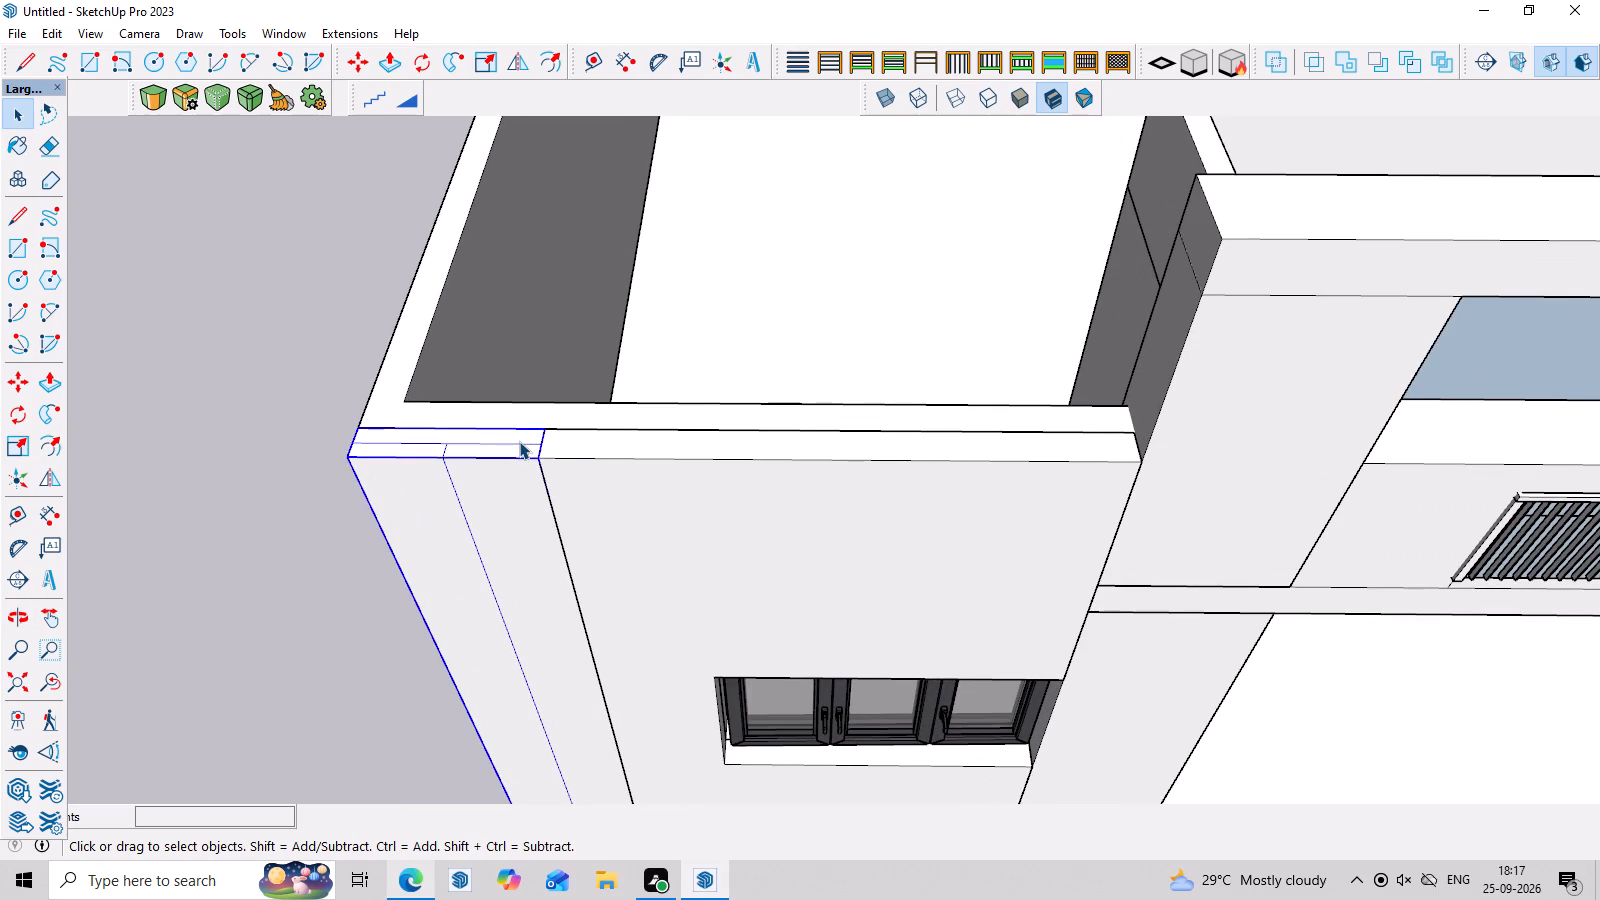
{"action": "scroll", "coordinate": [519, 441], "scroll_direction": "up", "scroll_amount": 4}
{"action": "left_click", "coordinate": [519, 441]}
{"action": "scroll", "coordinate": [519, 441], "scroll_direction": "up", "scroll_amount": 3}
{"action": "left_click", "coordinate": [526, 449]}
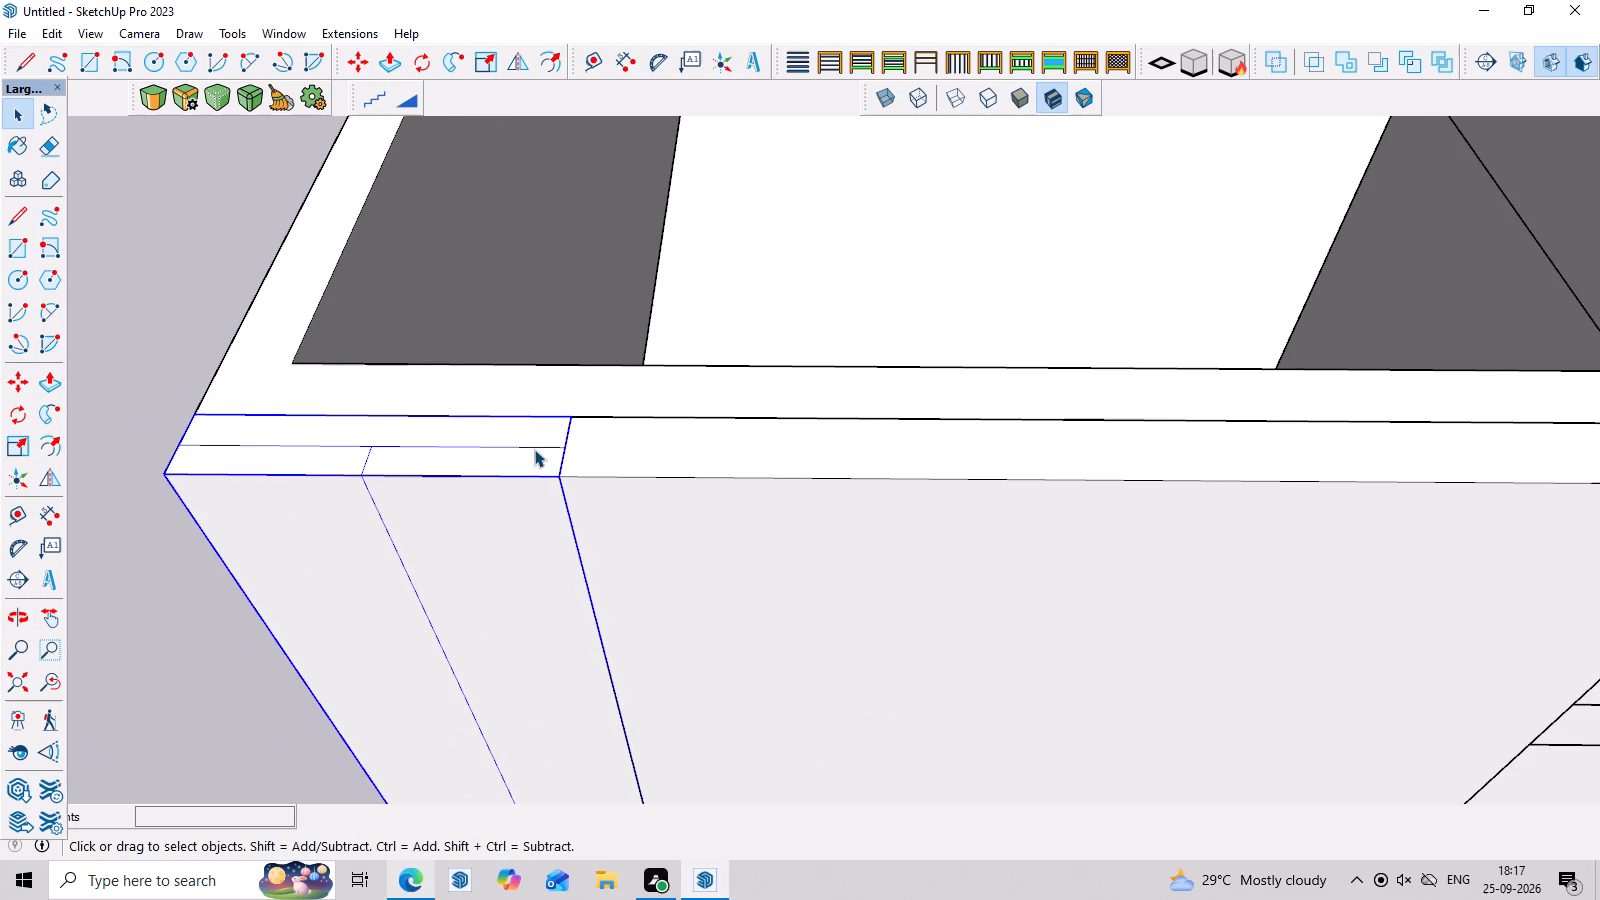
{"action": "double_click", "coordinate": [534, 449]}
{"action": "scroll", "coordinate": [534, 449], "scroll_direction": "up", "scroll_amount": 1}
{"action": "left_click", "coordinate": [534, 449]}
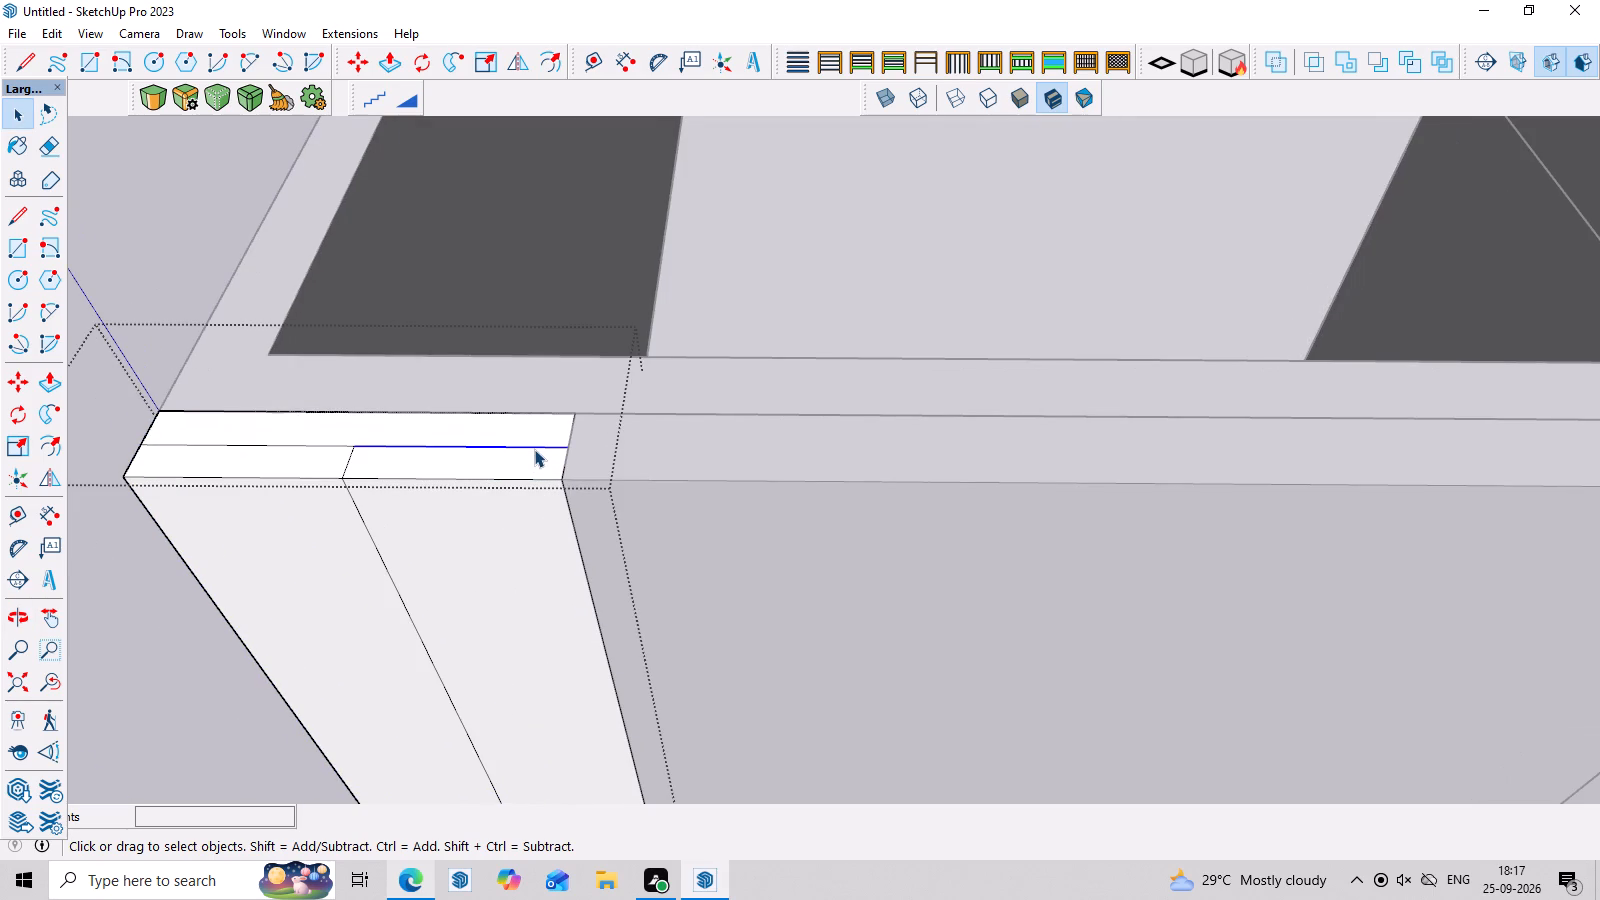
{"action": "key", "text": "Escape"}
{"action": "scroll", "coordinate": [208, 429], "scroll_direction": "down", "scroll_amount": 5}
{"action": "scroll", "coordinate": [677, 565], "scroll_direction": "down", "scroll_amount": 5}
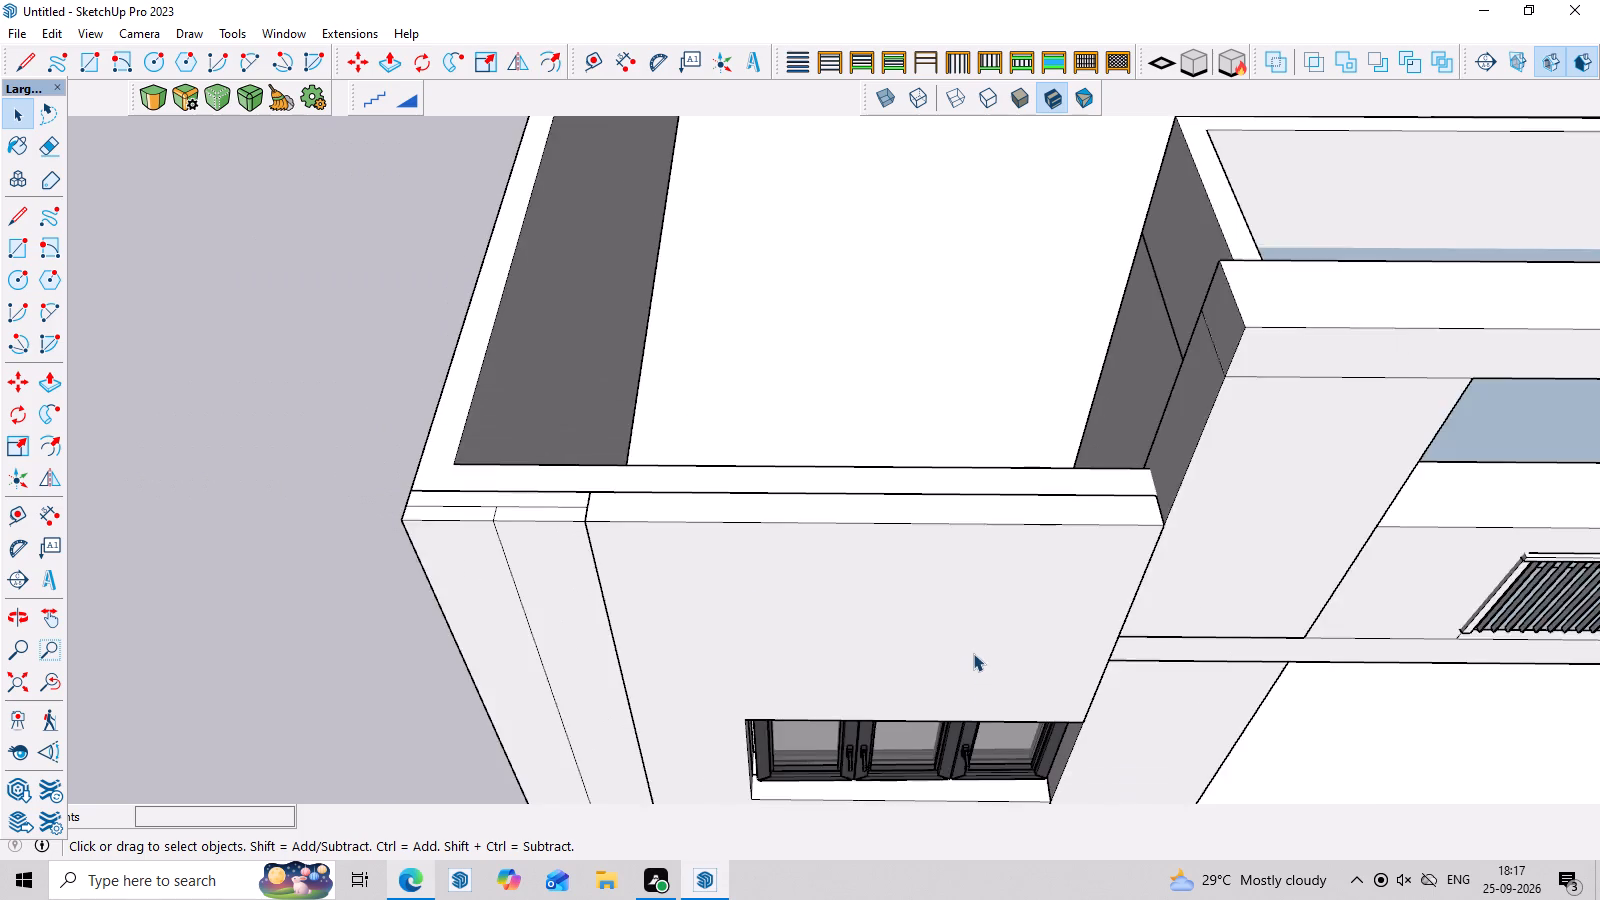
Examine the complete front elevation from low and raised viewpoints.
{"action": "scroll", "coordinate": [973, 653], "scroll_direction": "down", "scroll_amount": 8}
{"action": "middle_click_drag", "start_coordinate": [1054, 666], "coordinate": [1021, 301]}
{"action": "scroll", "coordinate": [965, 354], "scroll_direction": "down", "scroll_amount": 8}
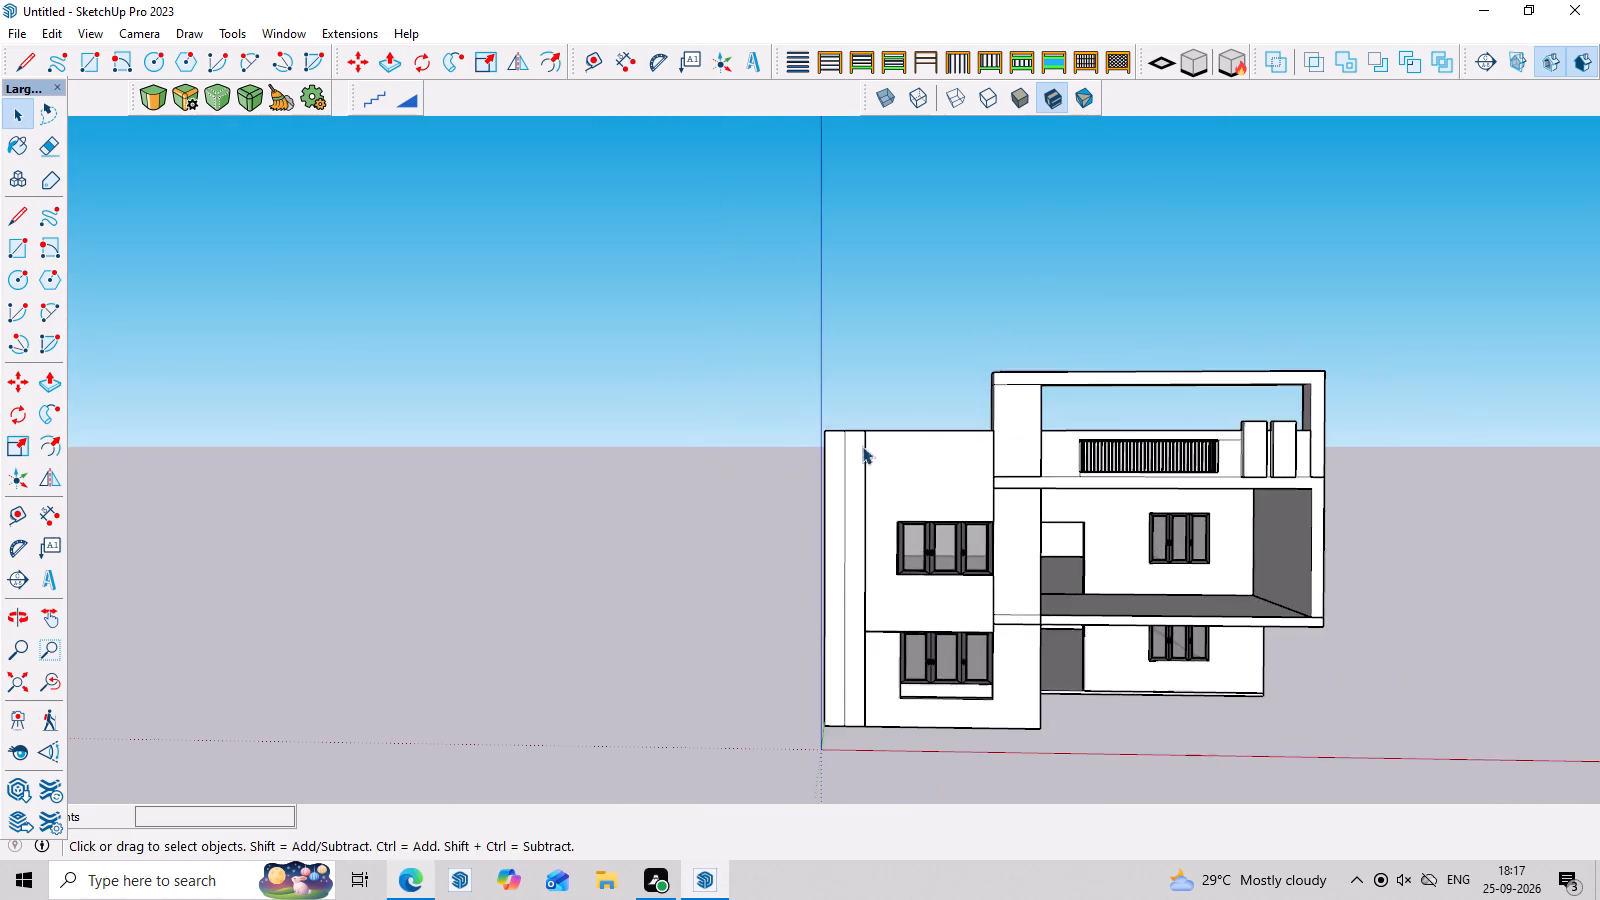
{"action": "middle_click_drag", "start_coordinate": [1390, 630], "coordinate": [1392, 573]}
{"action": "scroll", "coordinate": [1314, 568], "scroll_direction": "up", "scroll_amount": 6}
{"action": "middle_click", "coordinate": [1314, 568]}
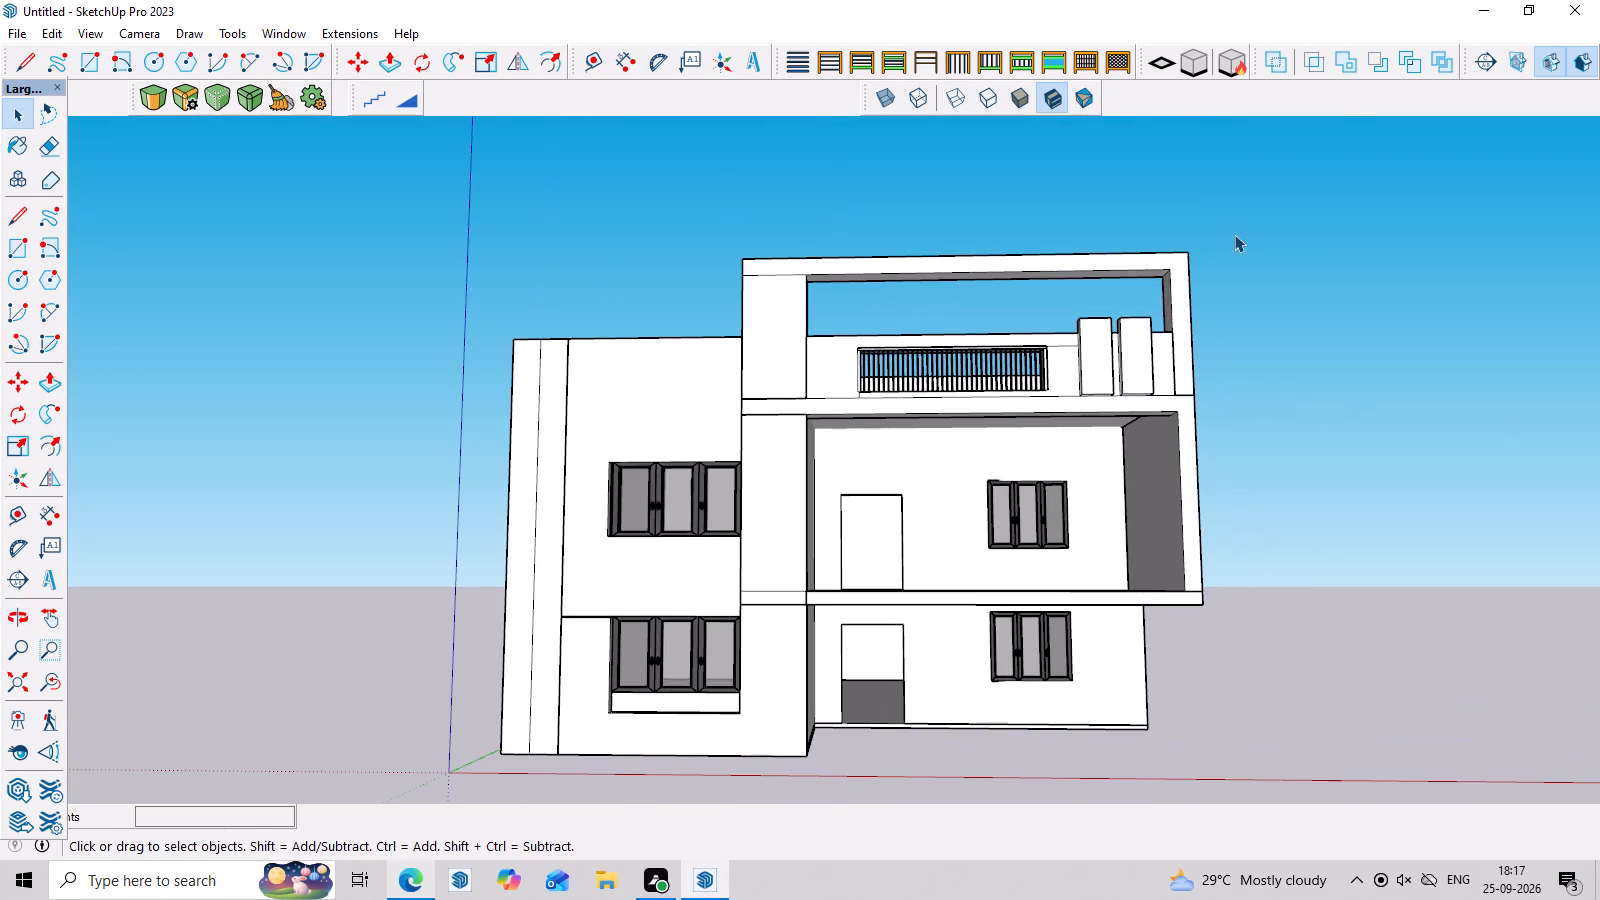
{"action": "scroll", "coordinate": [800, 652], "scroll_direction": "up", "scroll_amount": 3}
{"action": "scroll", "coordinate": [869, 528], "scroll_direction": "down", "scroll_amount": 4}
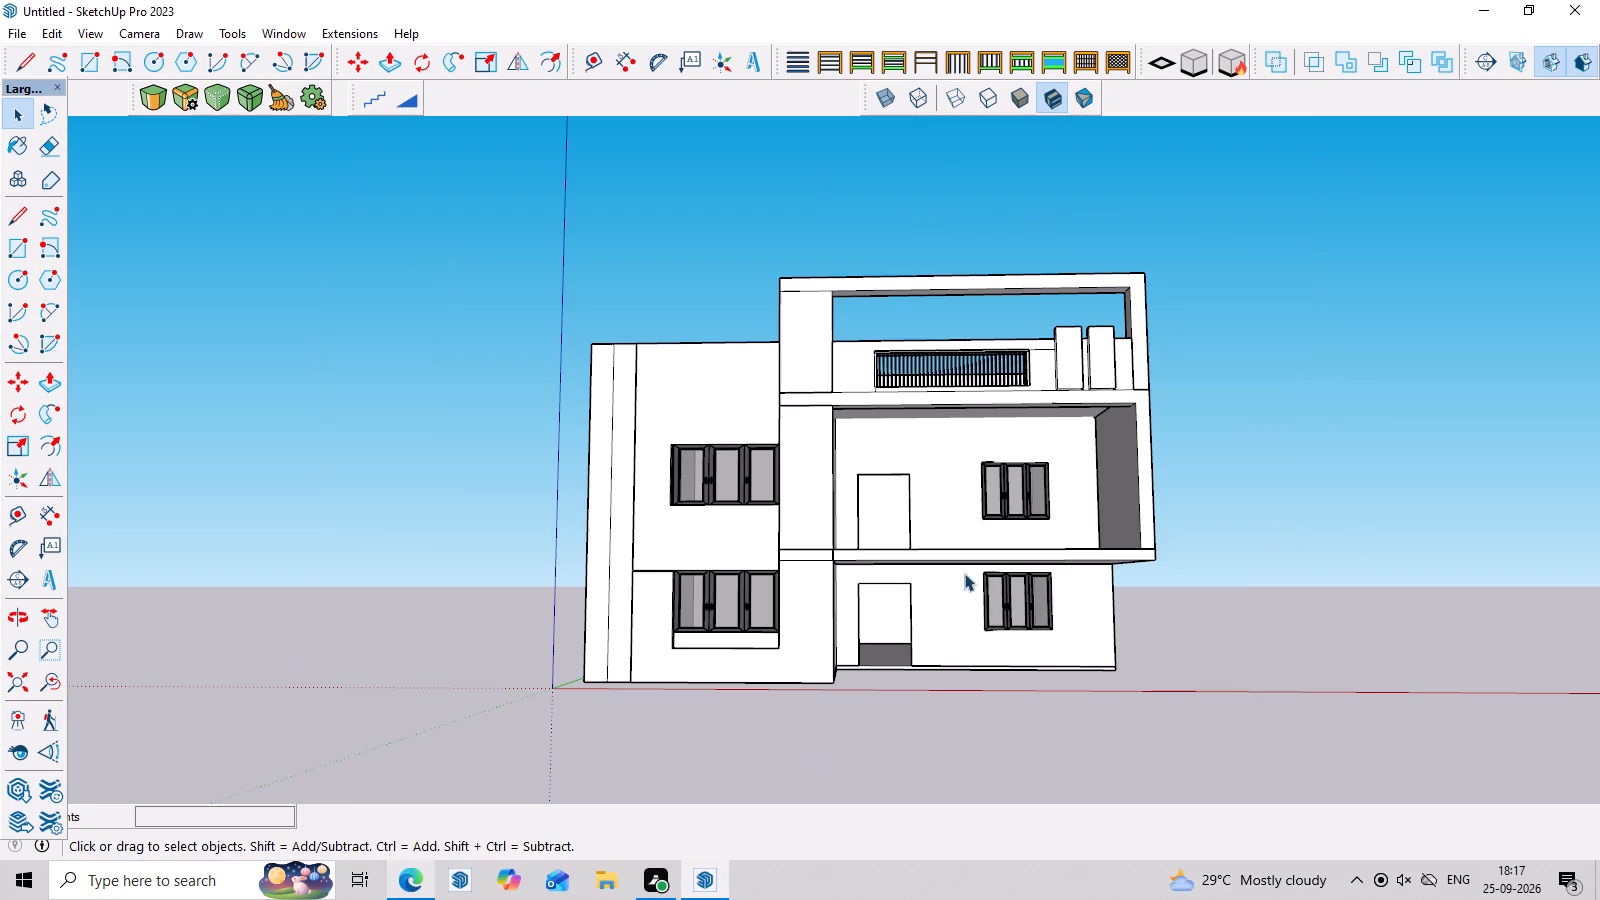
{"action": "middle_click_drag", "start_coordinate": [970, 591], "coordinate": [982, 712]}
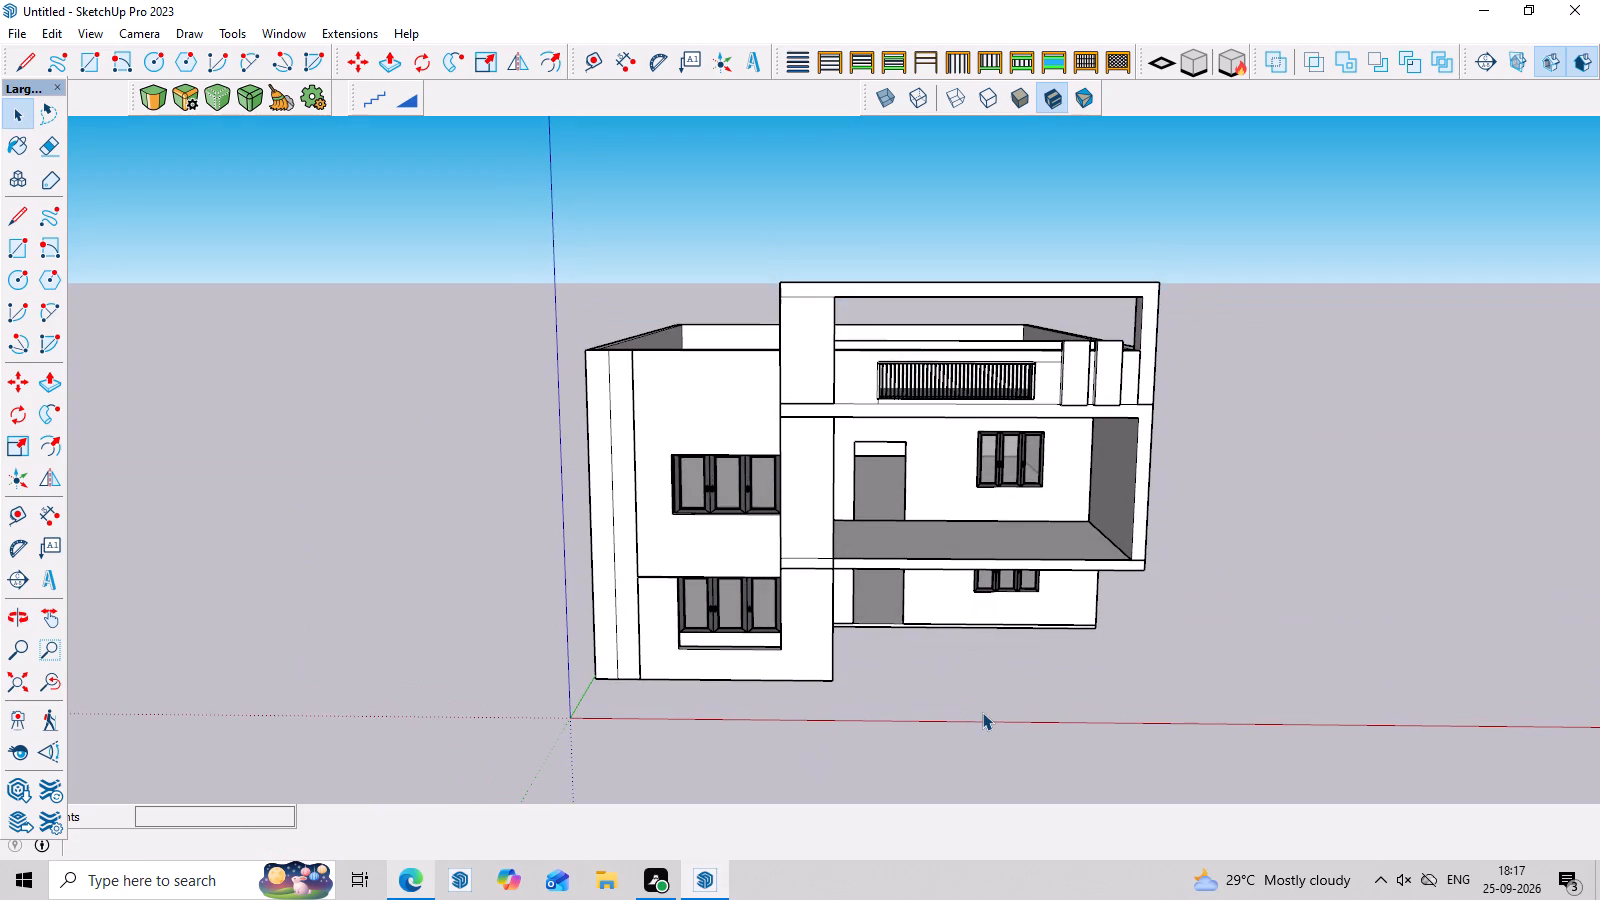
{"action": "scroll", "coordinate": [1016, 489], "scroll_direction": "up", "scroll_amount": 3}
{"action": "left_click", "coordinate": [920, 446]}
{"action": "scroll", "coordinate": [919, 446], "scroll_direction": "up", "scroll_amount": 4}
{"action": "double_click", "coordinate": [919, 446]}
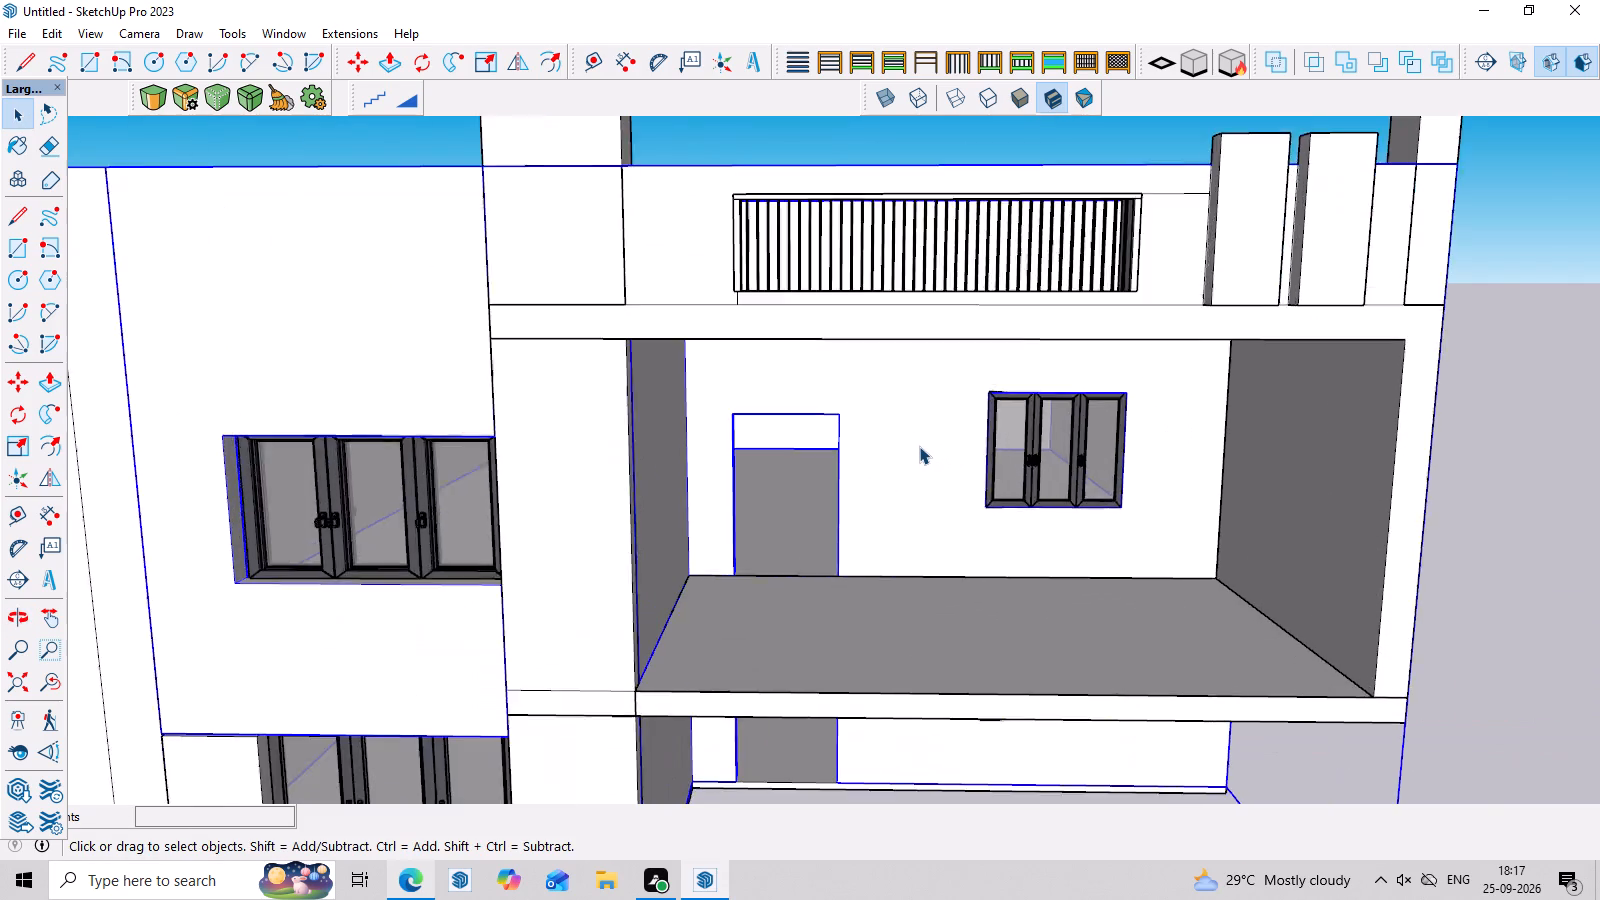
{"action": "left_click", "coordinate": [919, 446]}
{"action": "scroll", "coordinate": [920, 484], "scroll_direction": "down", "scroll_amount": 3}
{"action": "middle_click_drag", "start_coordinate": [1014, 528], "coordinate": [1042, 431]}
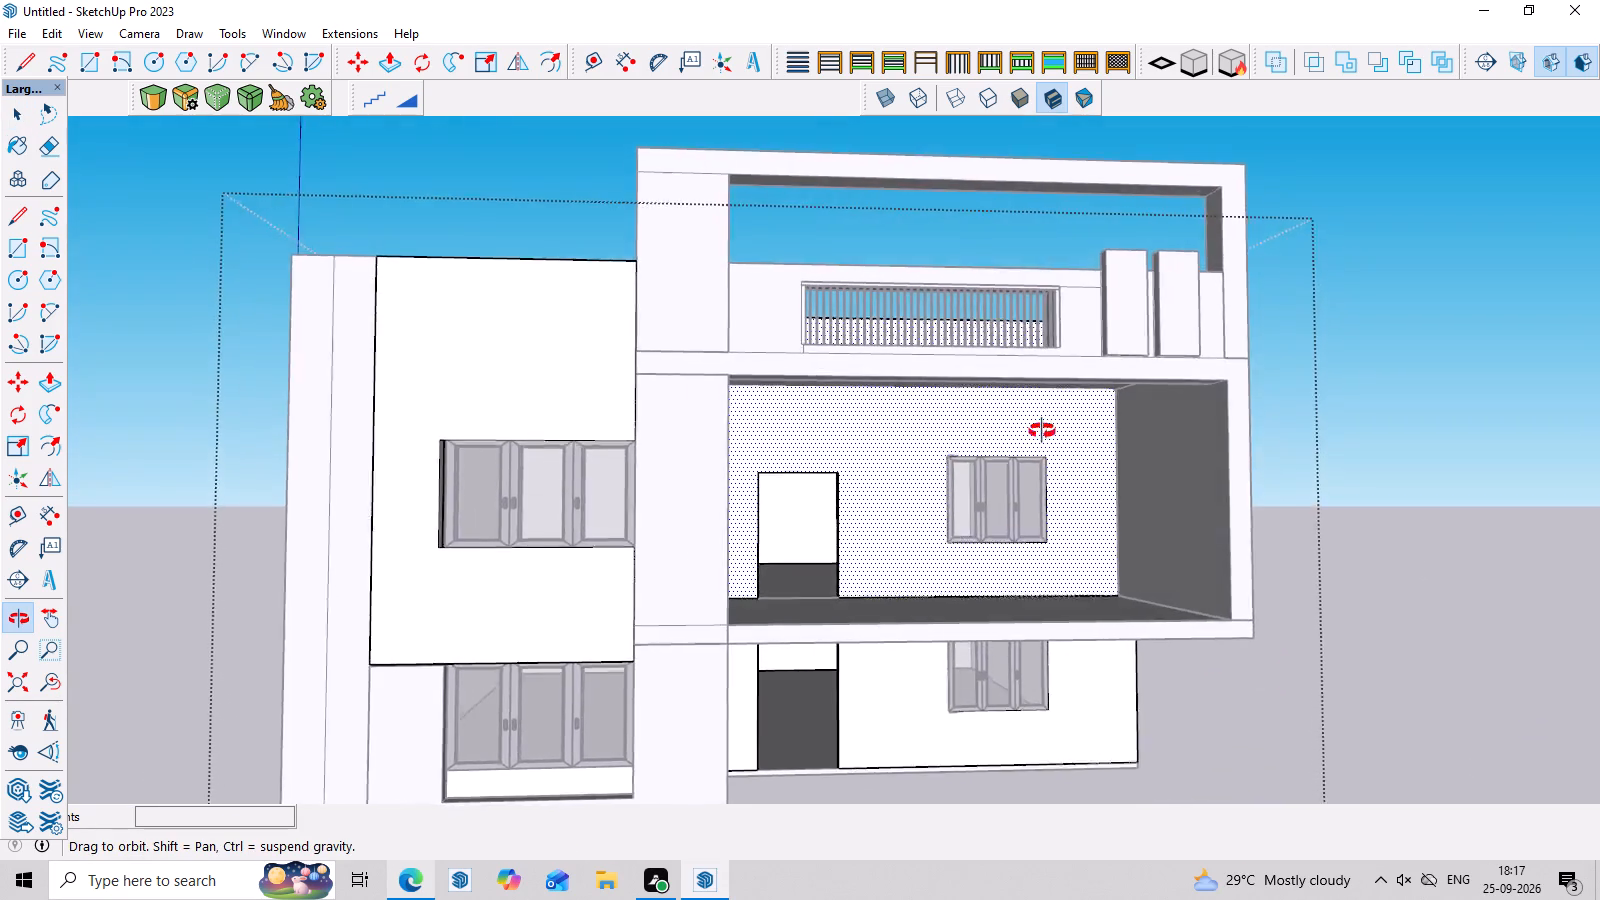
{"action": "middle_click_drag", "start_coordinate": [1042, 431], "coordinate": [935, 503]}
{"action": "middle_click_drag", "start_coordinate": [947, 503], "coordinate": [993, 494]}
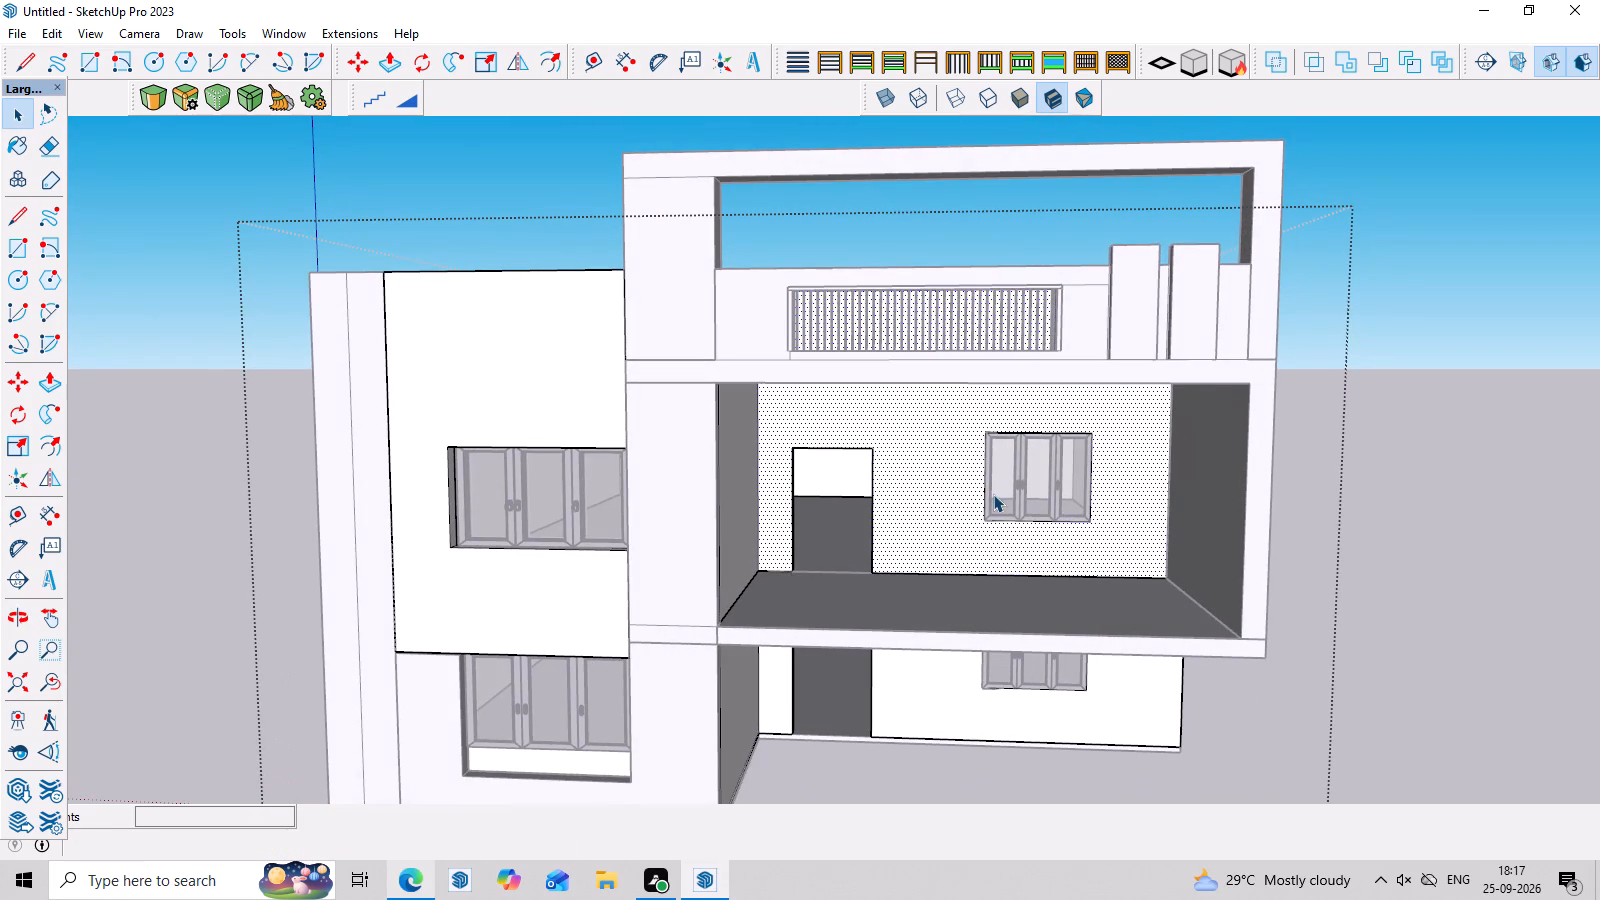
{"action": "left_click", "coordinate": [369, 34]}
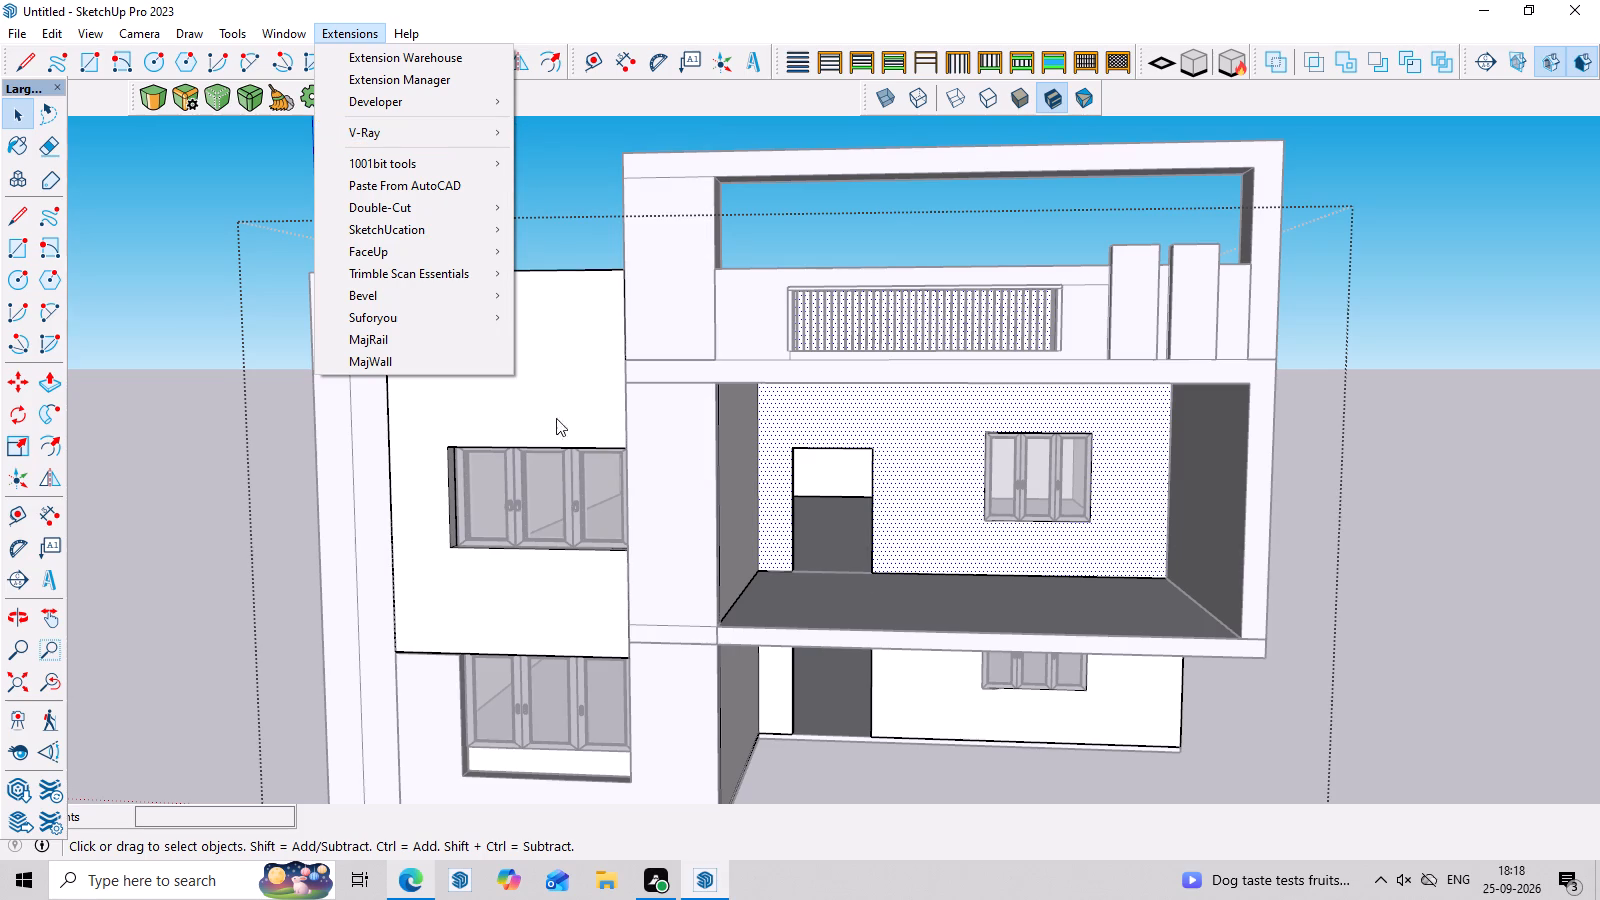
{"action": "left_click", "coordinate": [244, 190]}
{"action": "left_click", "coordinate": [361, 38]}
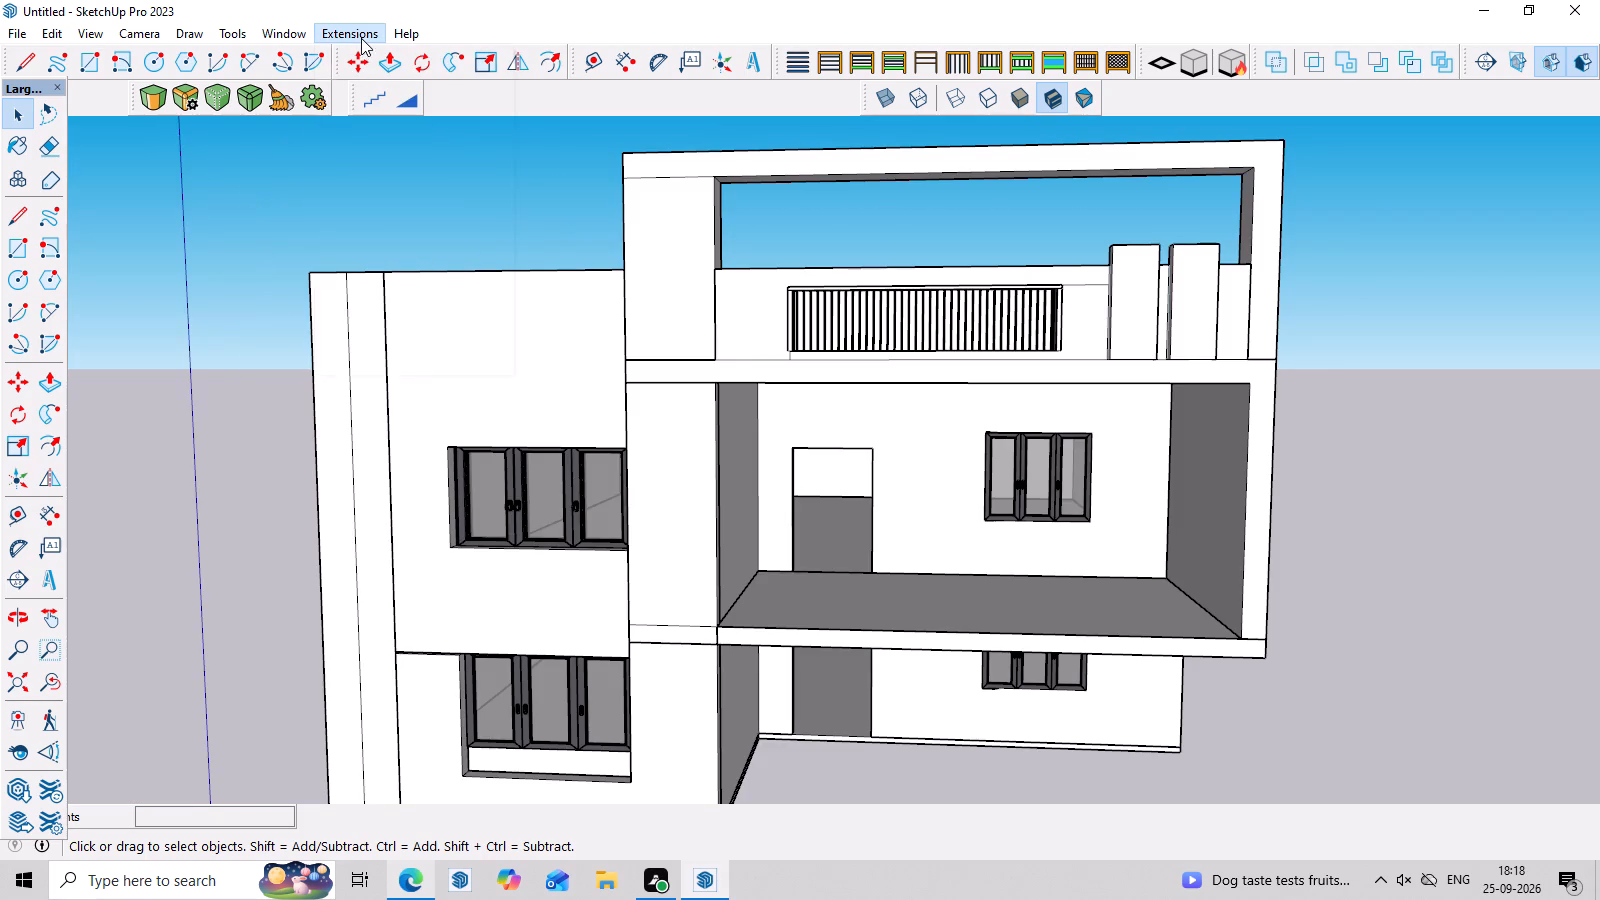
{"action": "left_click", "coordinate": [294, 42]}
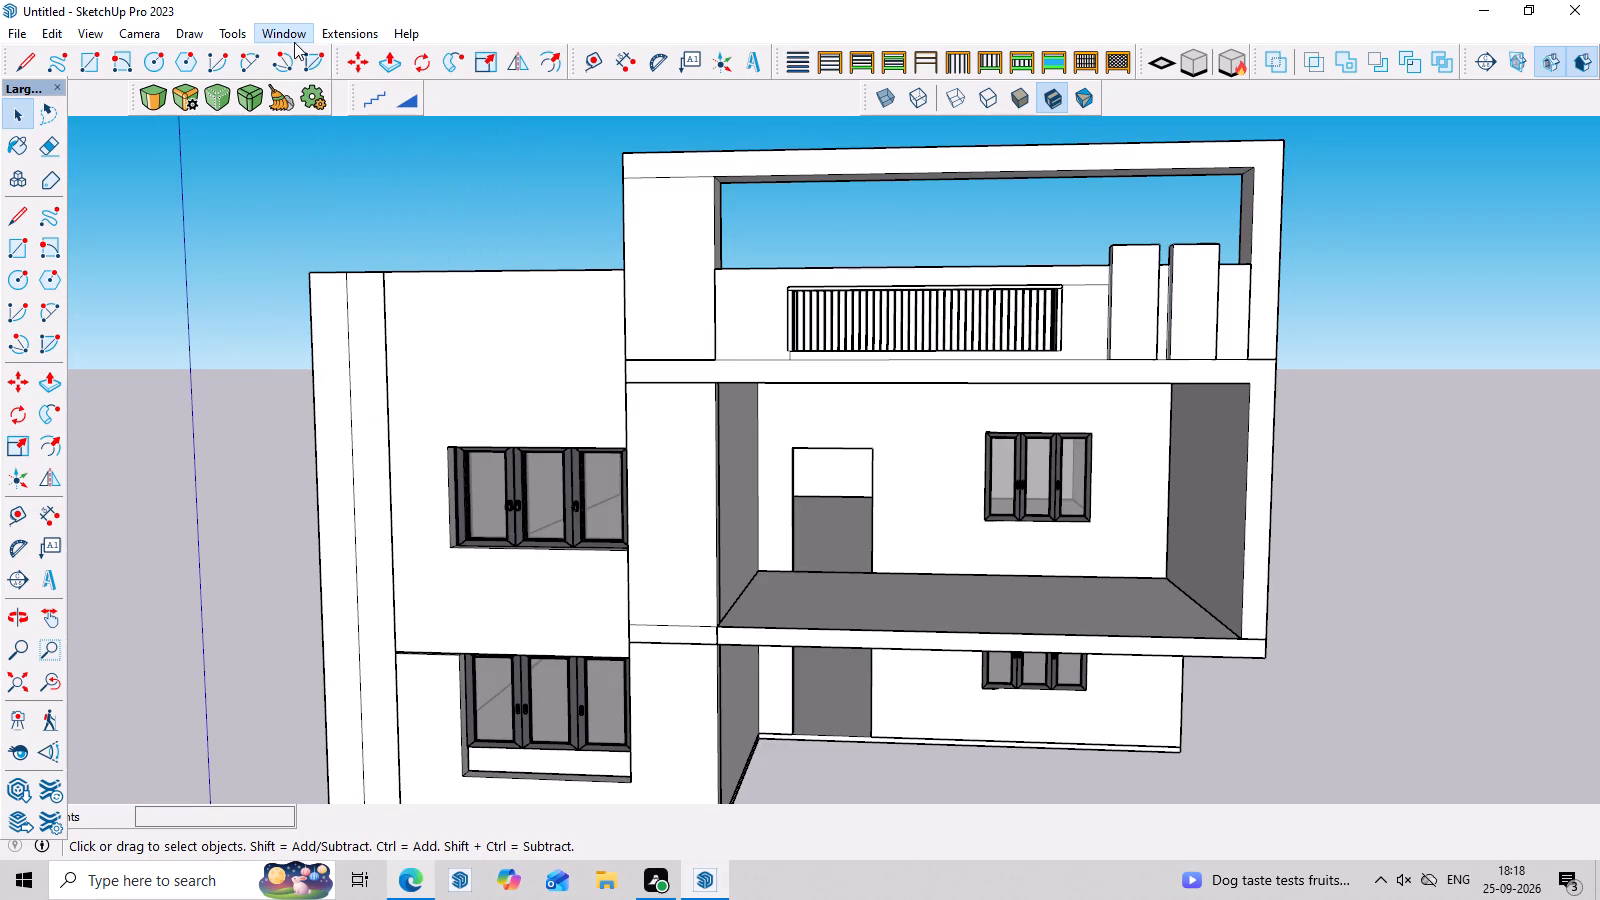
Add a new tray containing only the Materials dialog.
{"action": "left_click", "coordinate": [294, 42]}
{"action": "left_click", "coordinate": [360, 262]}
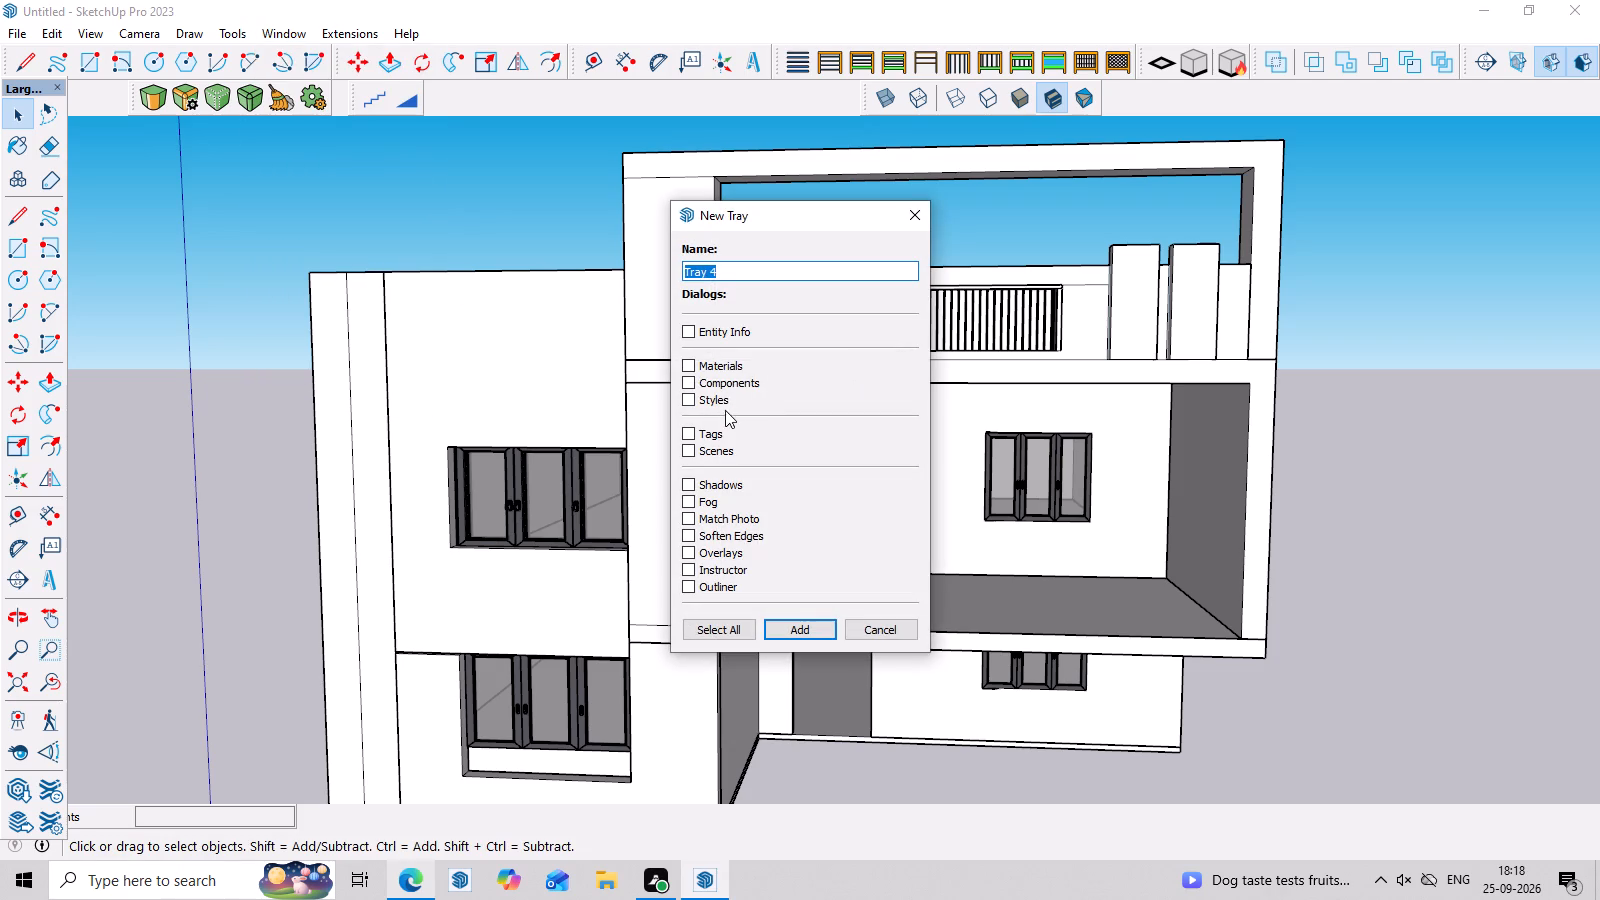
{"action": "left_click", "coordinate": [710, 362]}
{"action": "left_click", "coordinate": [809, 637]}
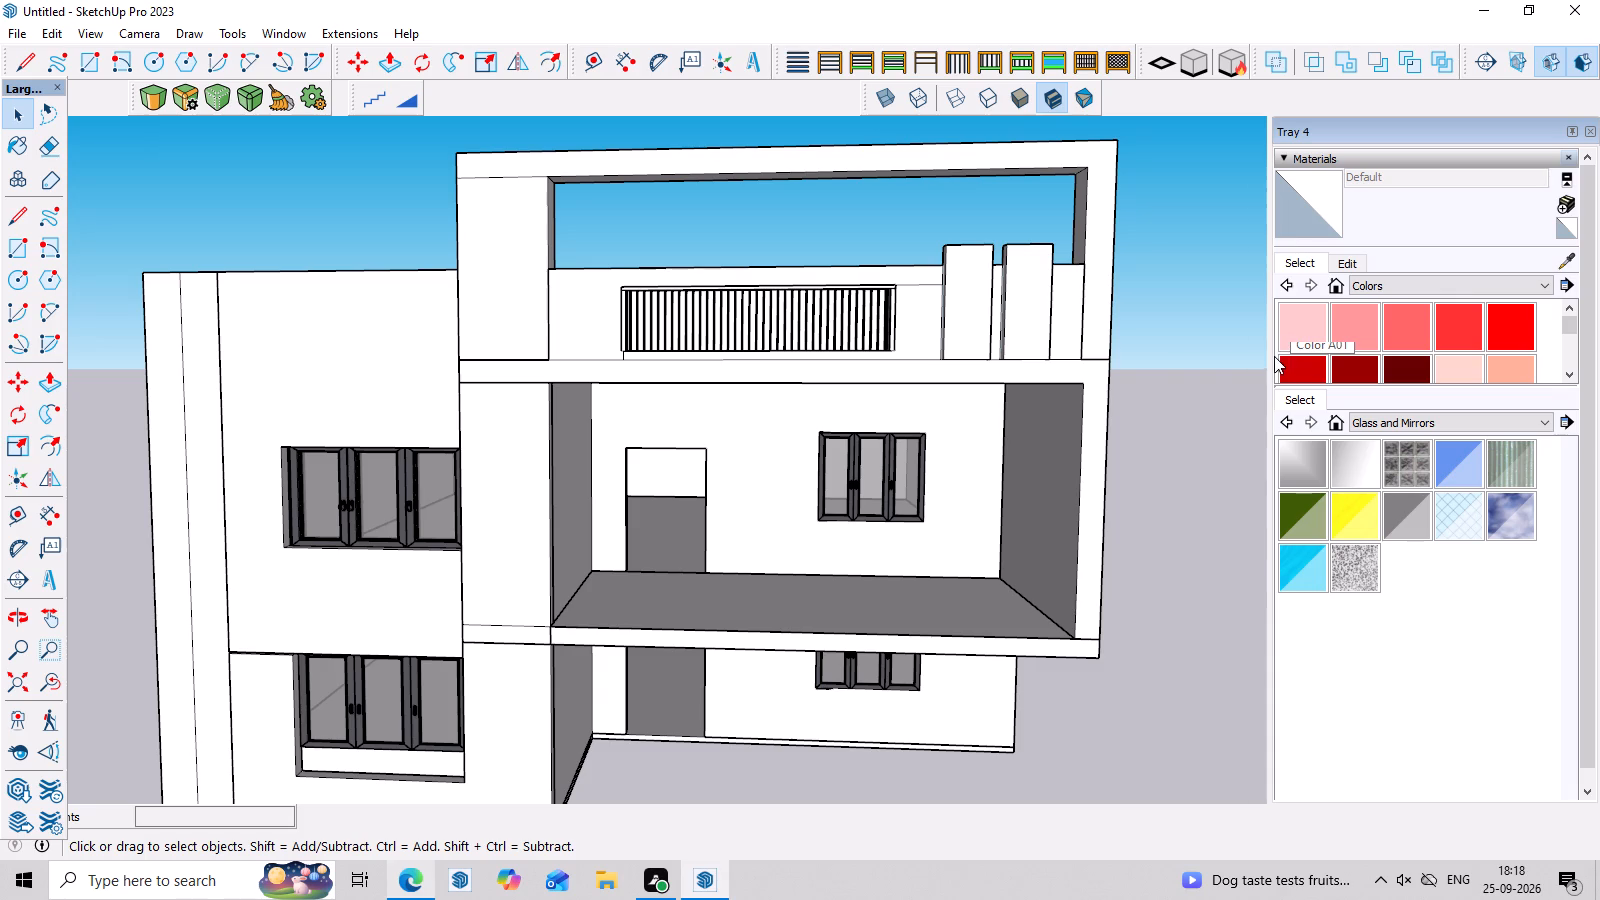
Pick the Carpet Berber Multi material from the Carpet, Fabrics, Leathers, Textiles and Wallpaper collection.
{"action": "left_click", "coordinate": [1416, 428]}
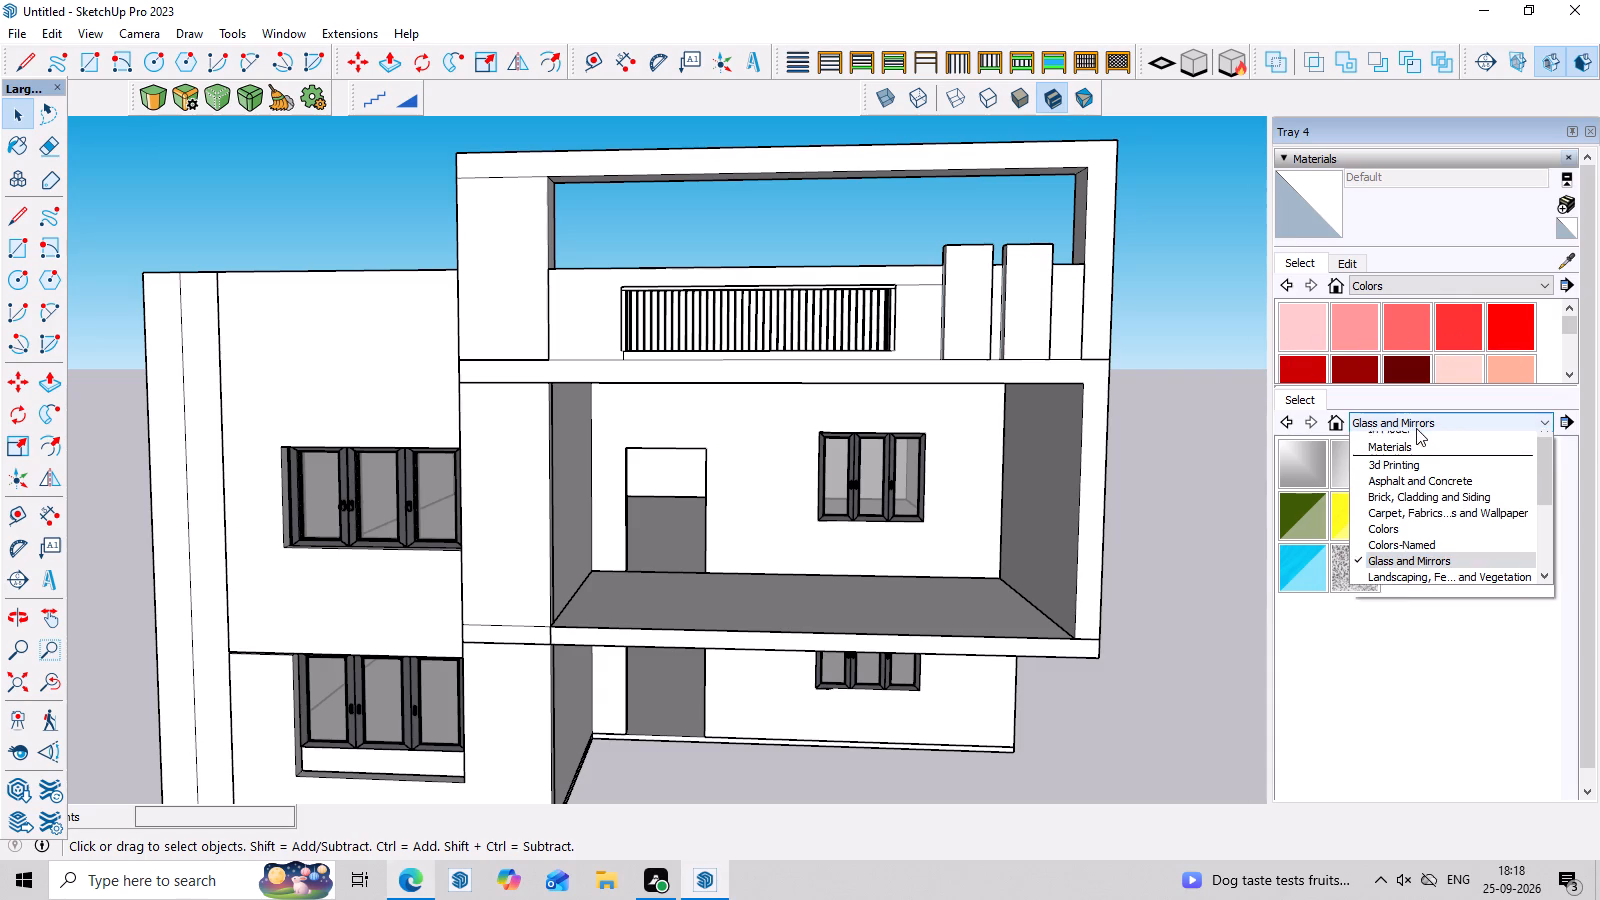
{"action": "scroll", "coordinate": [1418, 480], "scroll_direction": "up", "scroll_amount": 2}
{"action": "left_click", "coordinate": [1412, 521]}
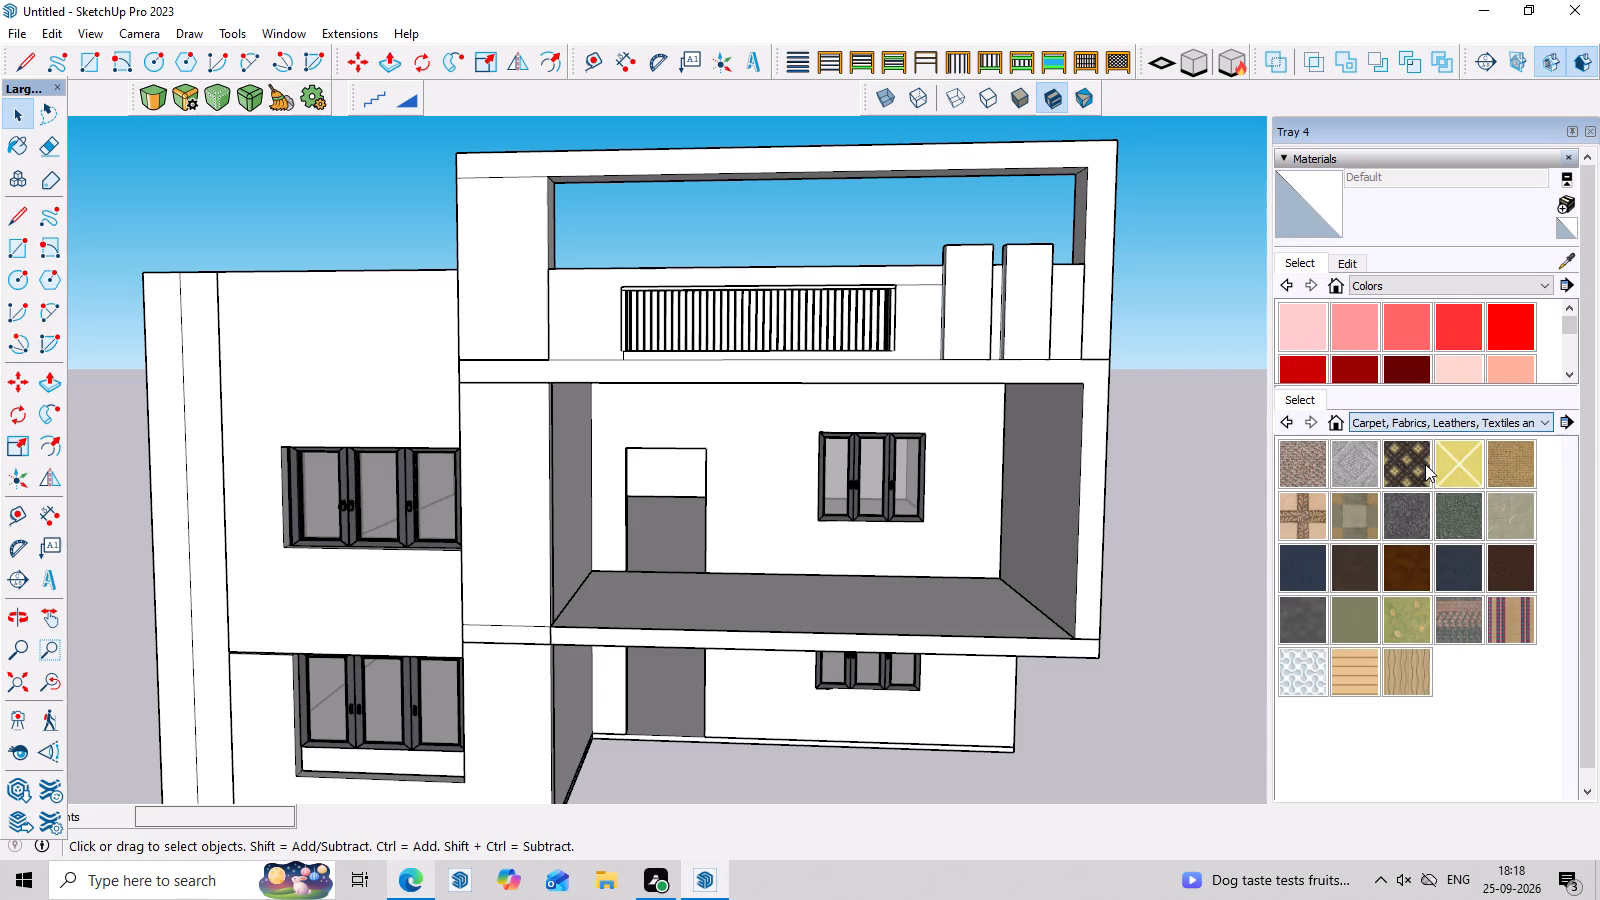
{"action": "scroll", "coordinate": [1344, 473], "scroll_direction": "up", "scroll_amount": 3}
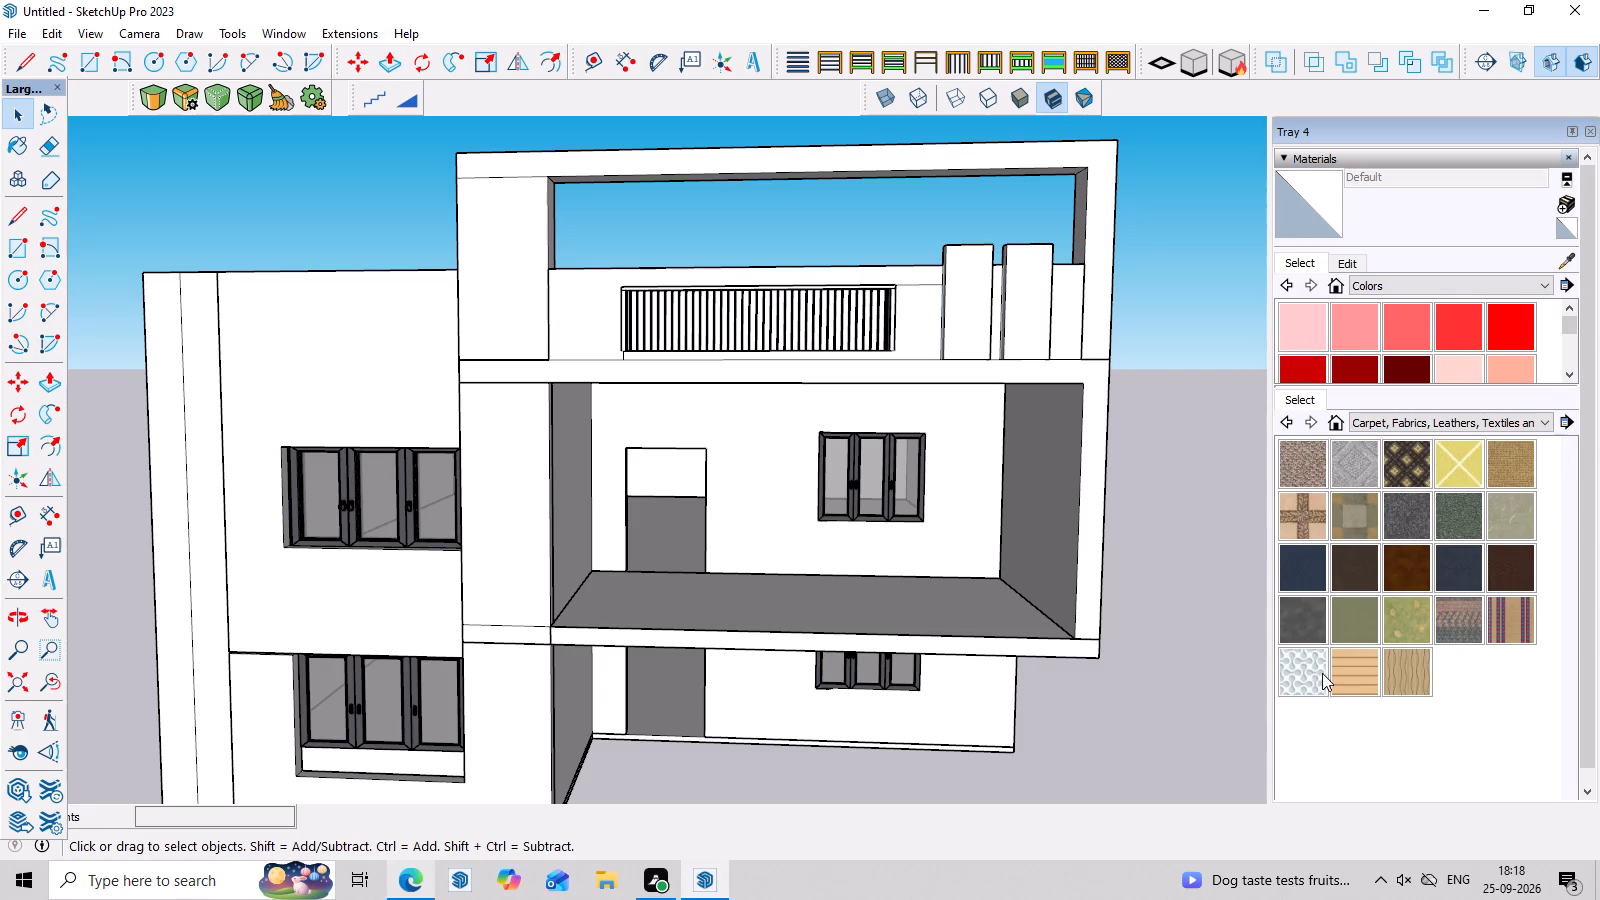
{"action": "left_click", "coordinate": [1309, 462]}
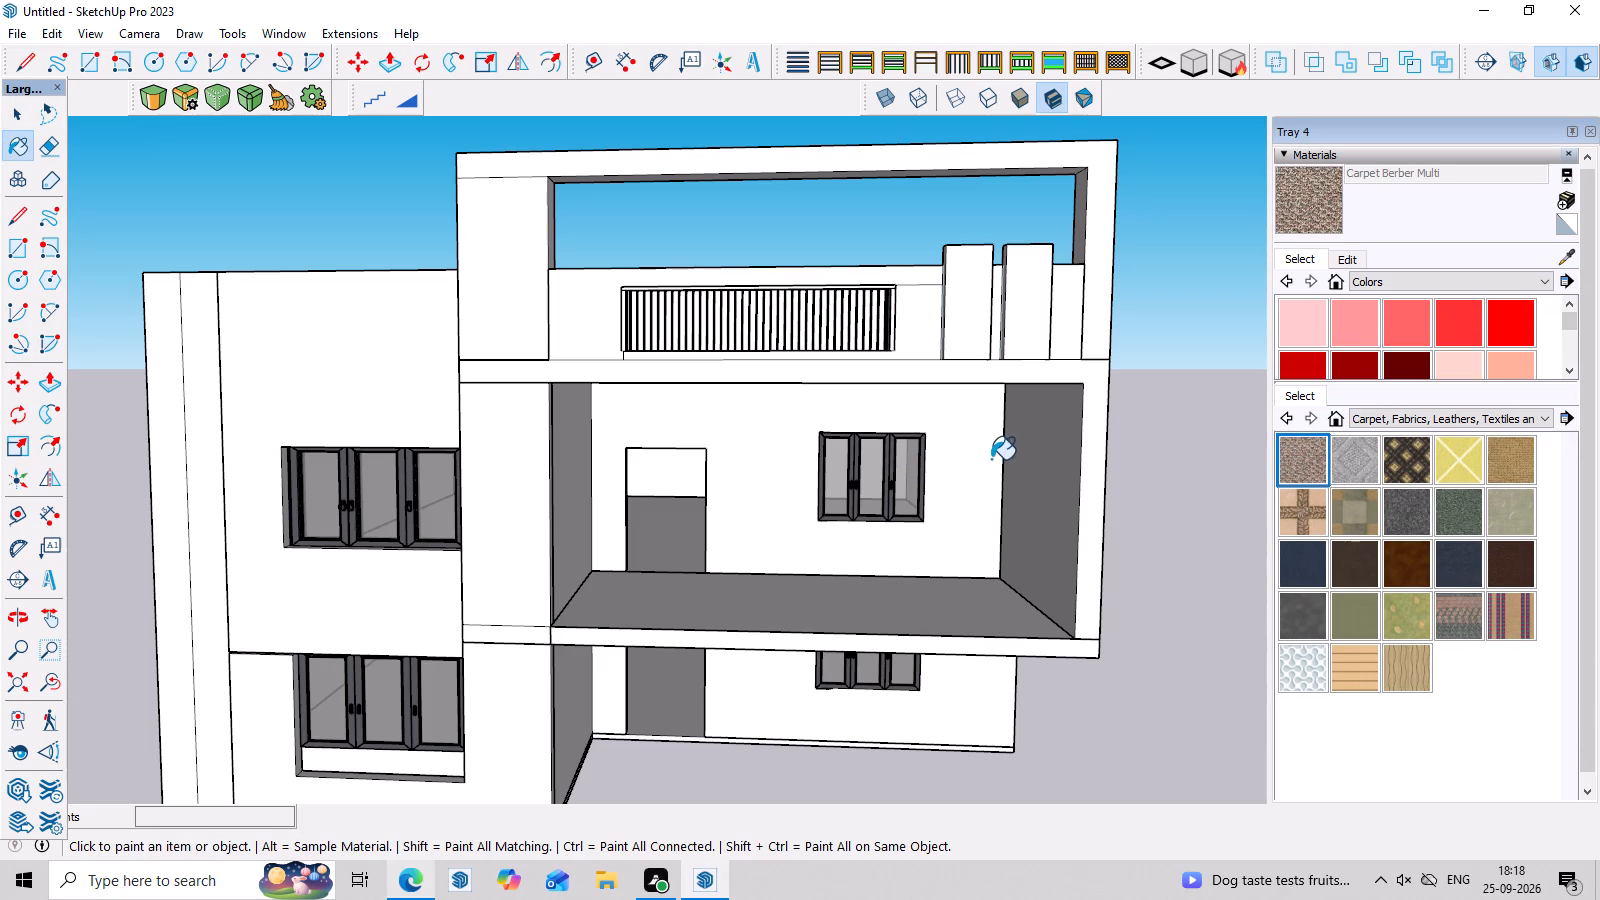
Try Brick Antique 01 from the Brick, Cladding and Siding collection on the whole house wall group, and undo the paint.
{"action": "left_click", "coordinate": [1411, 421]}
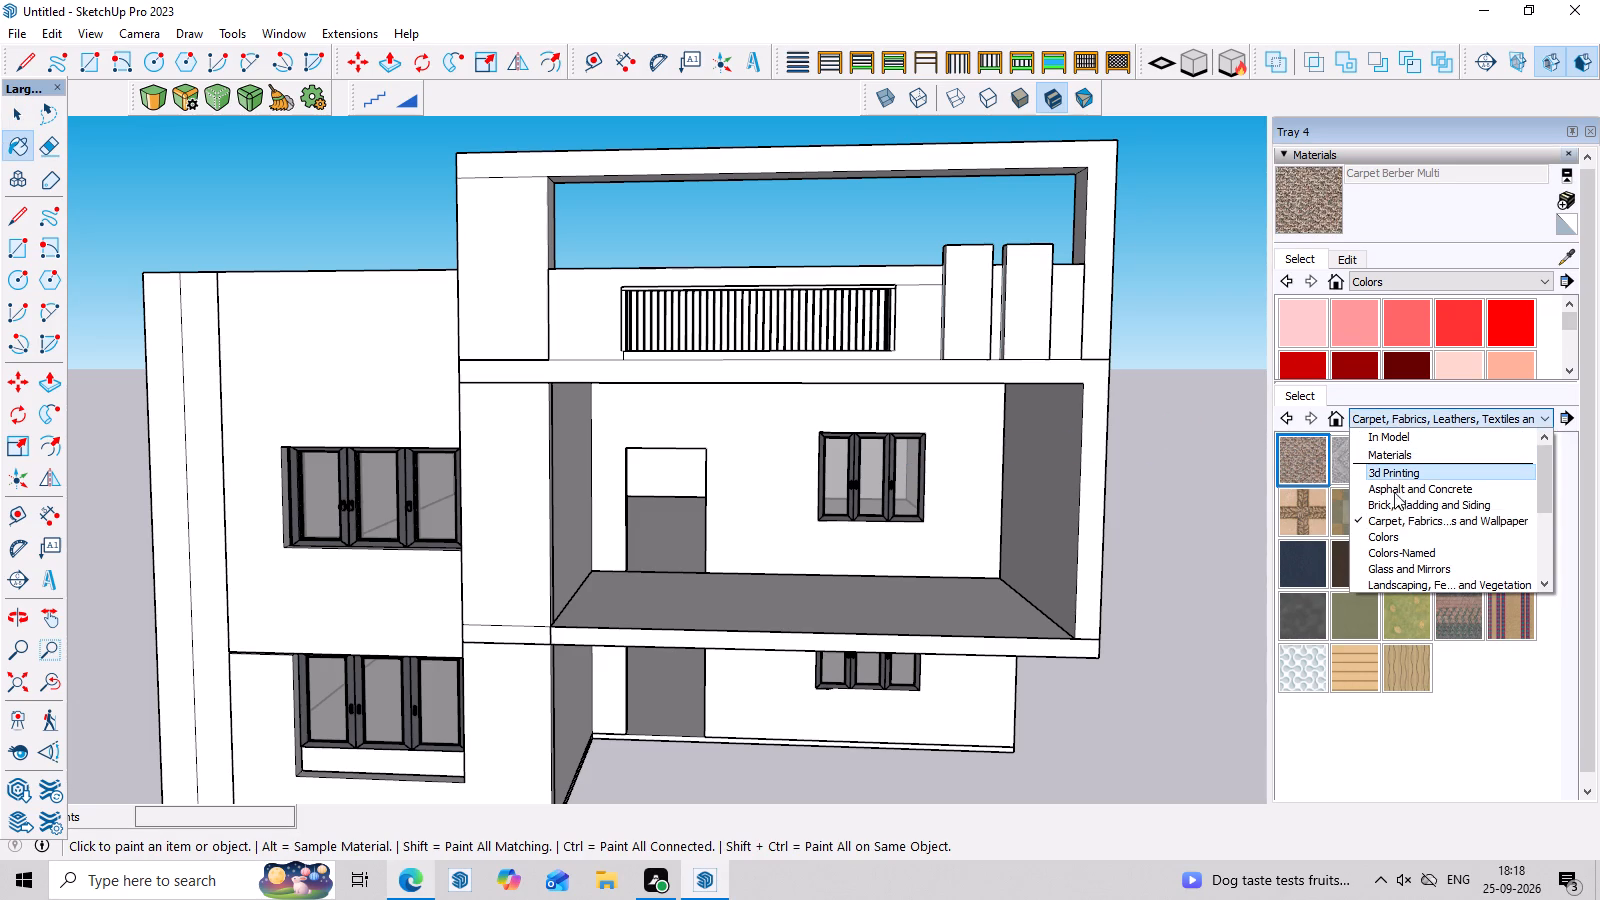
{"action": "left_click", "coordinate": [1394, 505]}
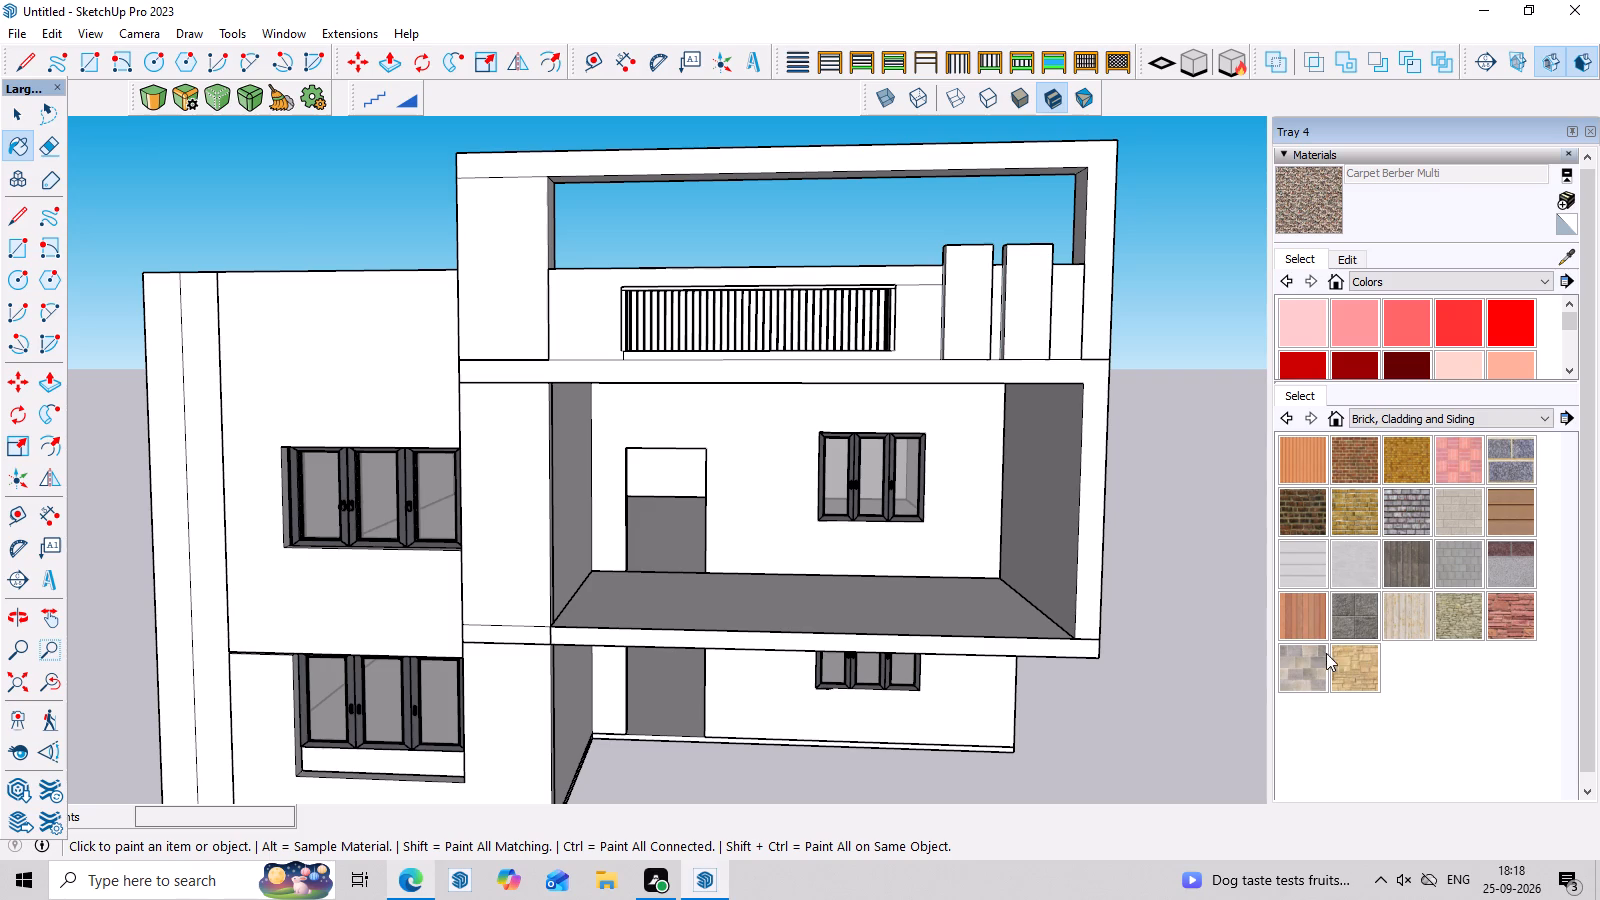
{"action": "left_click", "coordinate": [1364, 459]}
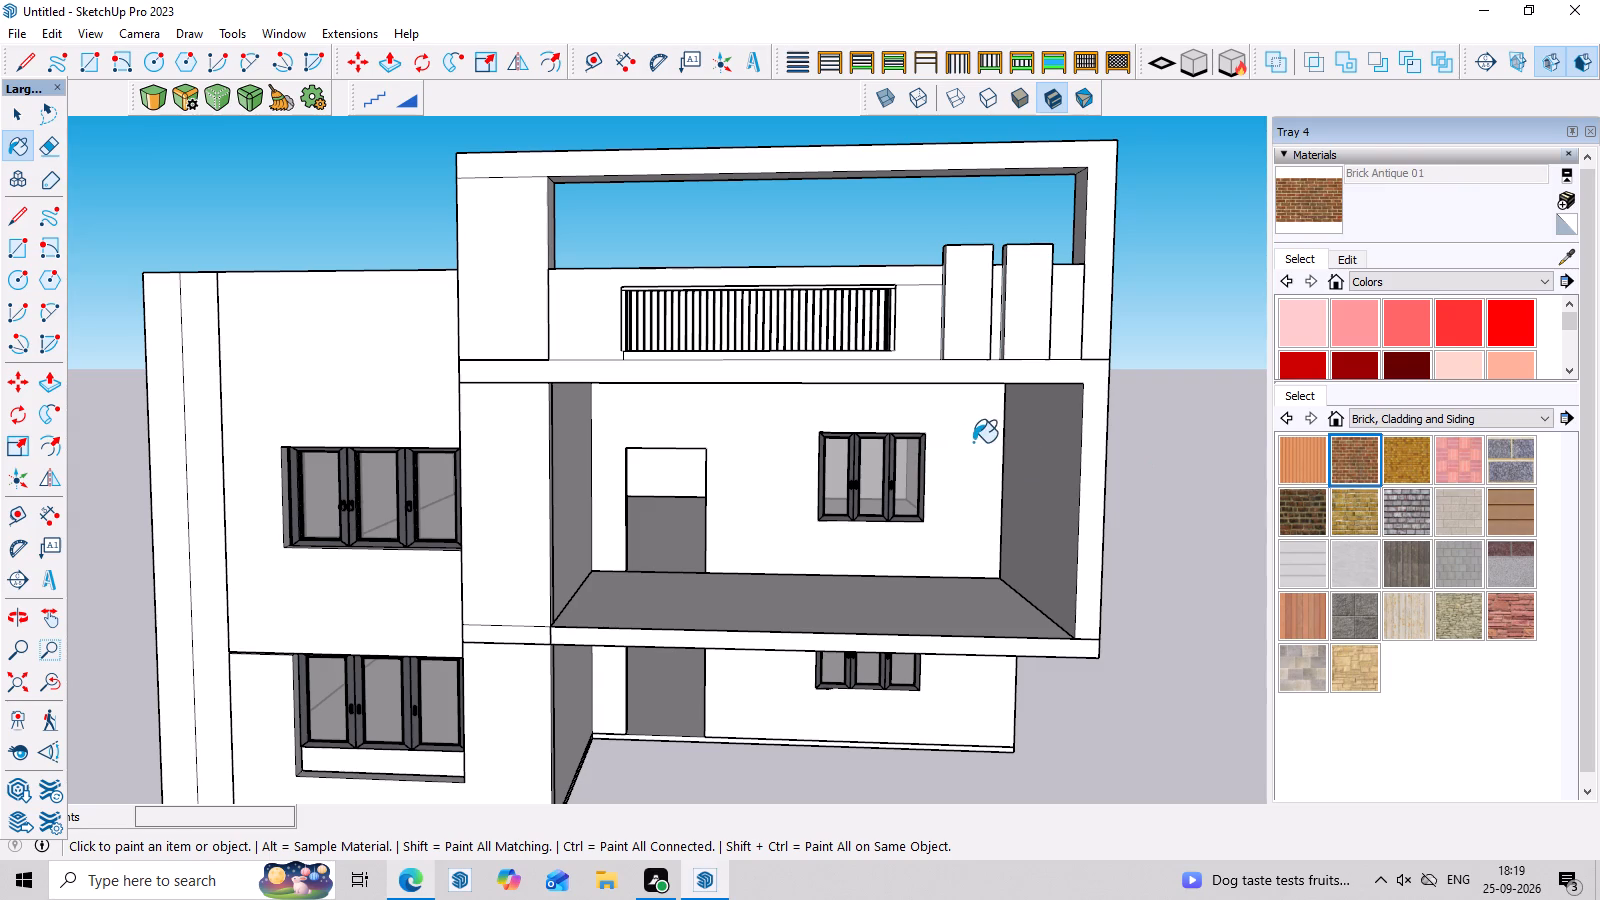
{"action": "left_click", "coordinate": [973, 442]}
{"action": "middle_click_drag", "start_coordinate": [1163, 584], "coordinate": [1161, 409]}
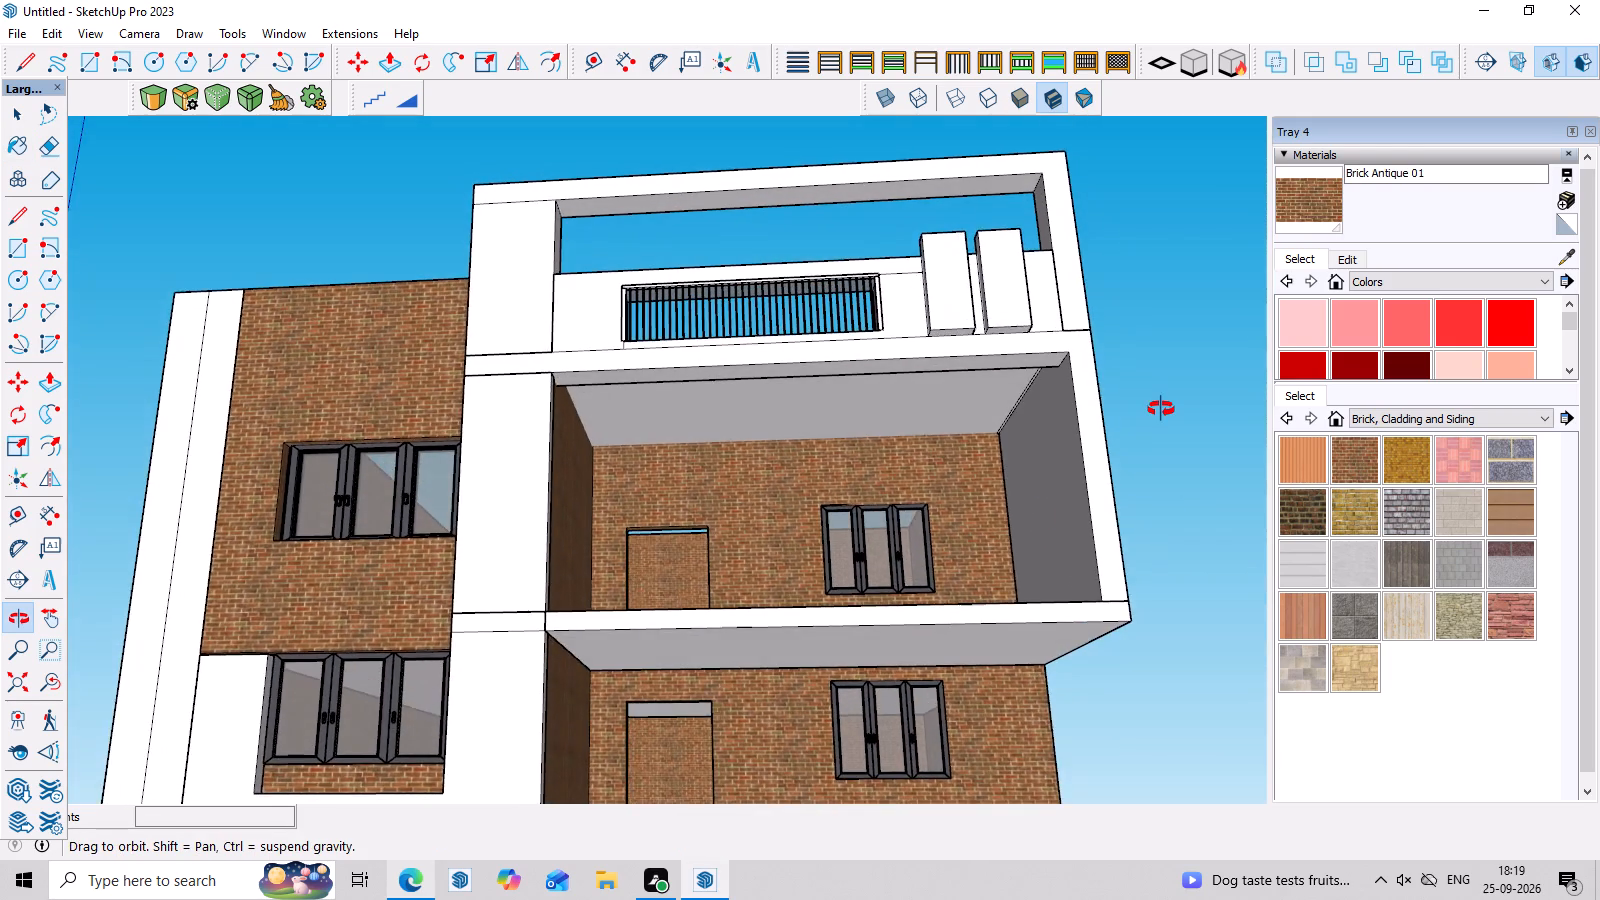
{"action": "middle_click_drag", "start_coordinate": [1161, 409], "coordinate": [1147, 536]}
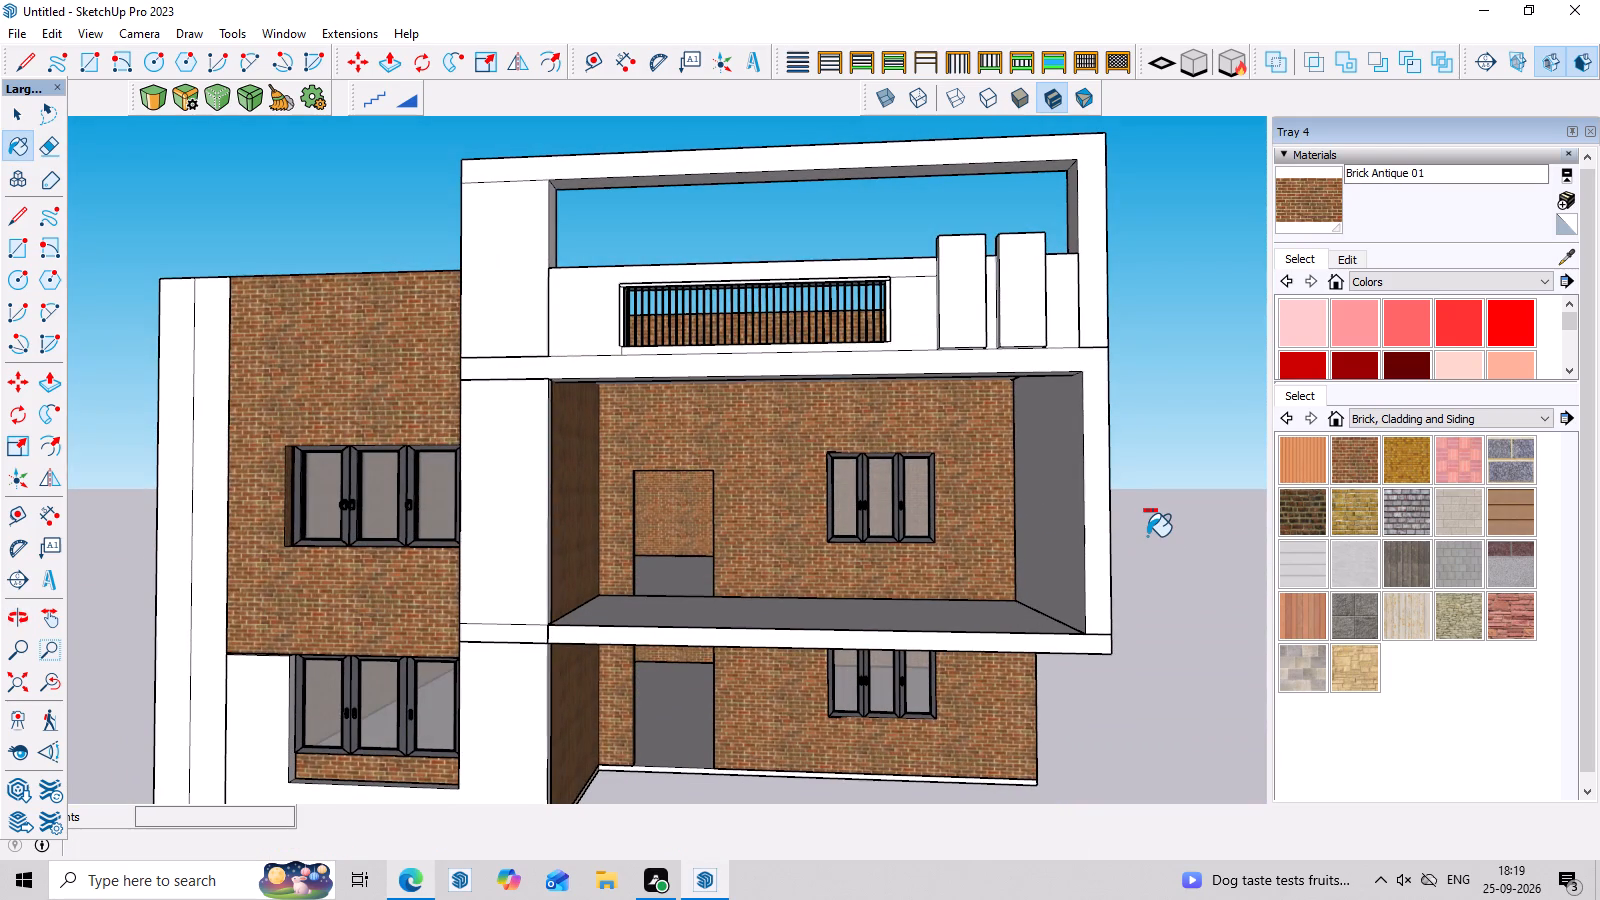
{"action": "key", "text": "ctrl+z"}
Open the house wall group for editing and select the upper-floor balcony's back wall face.
{"action": "key", "text": "space"}
{"action": "double_click", "coordinate": [1000, 498]}
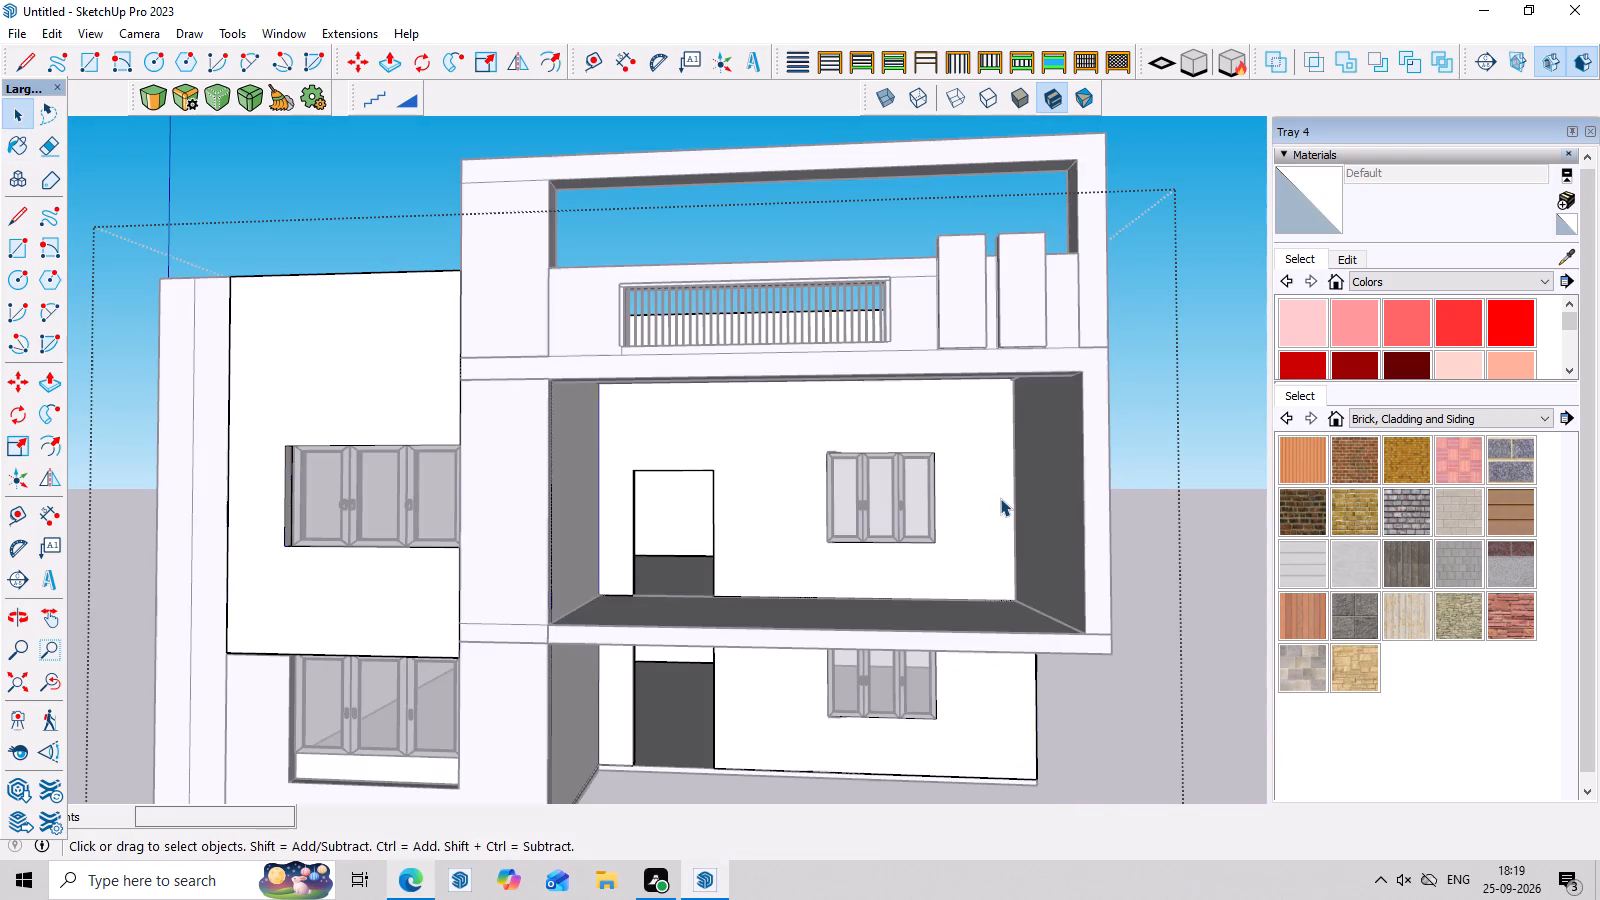
{"action": "left_click", "coordinate": [1000, 498]}
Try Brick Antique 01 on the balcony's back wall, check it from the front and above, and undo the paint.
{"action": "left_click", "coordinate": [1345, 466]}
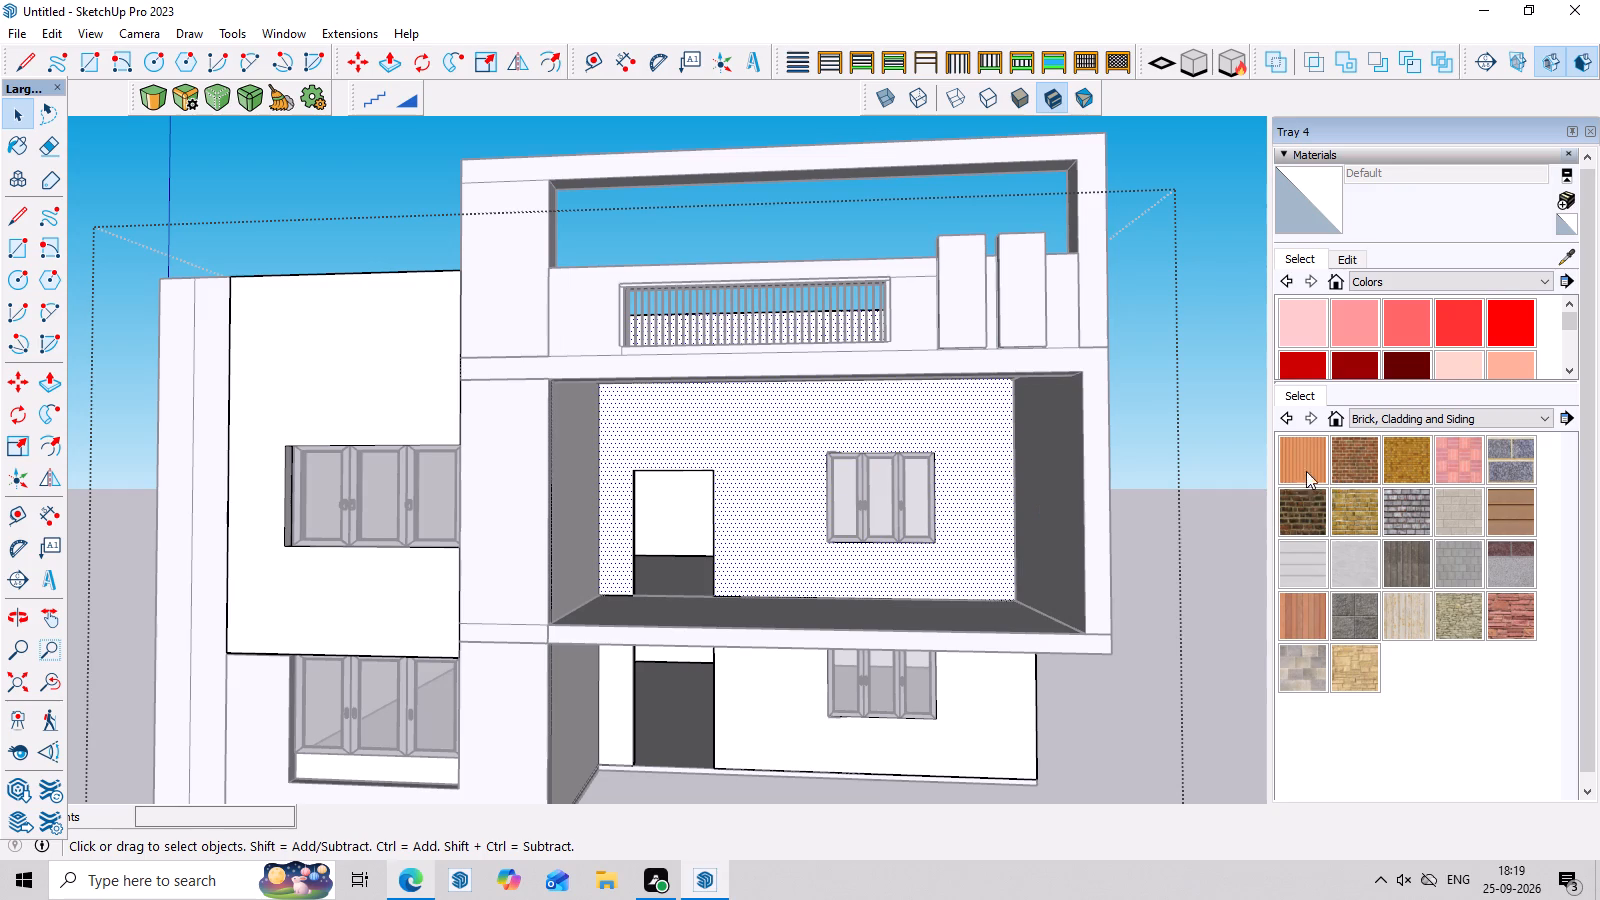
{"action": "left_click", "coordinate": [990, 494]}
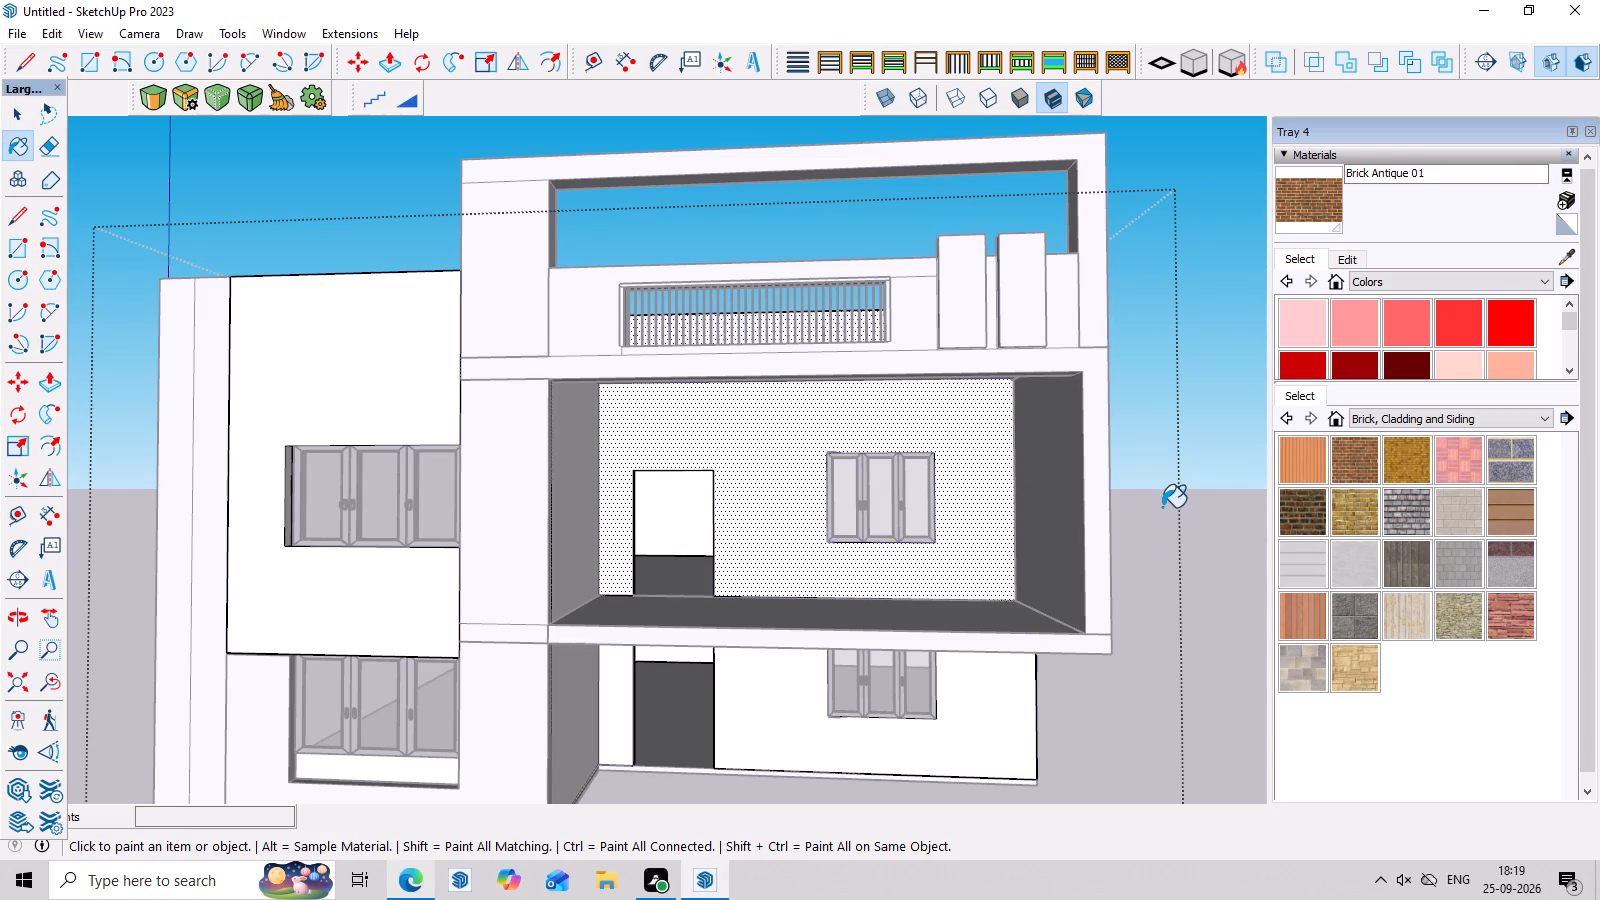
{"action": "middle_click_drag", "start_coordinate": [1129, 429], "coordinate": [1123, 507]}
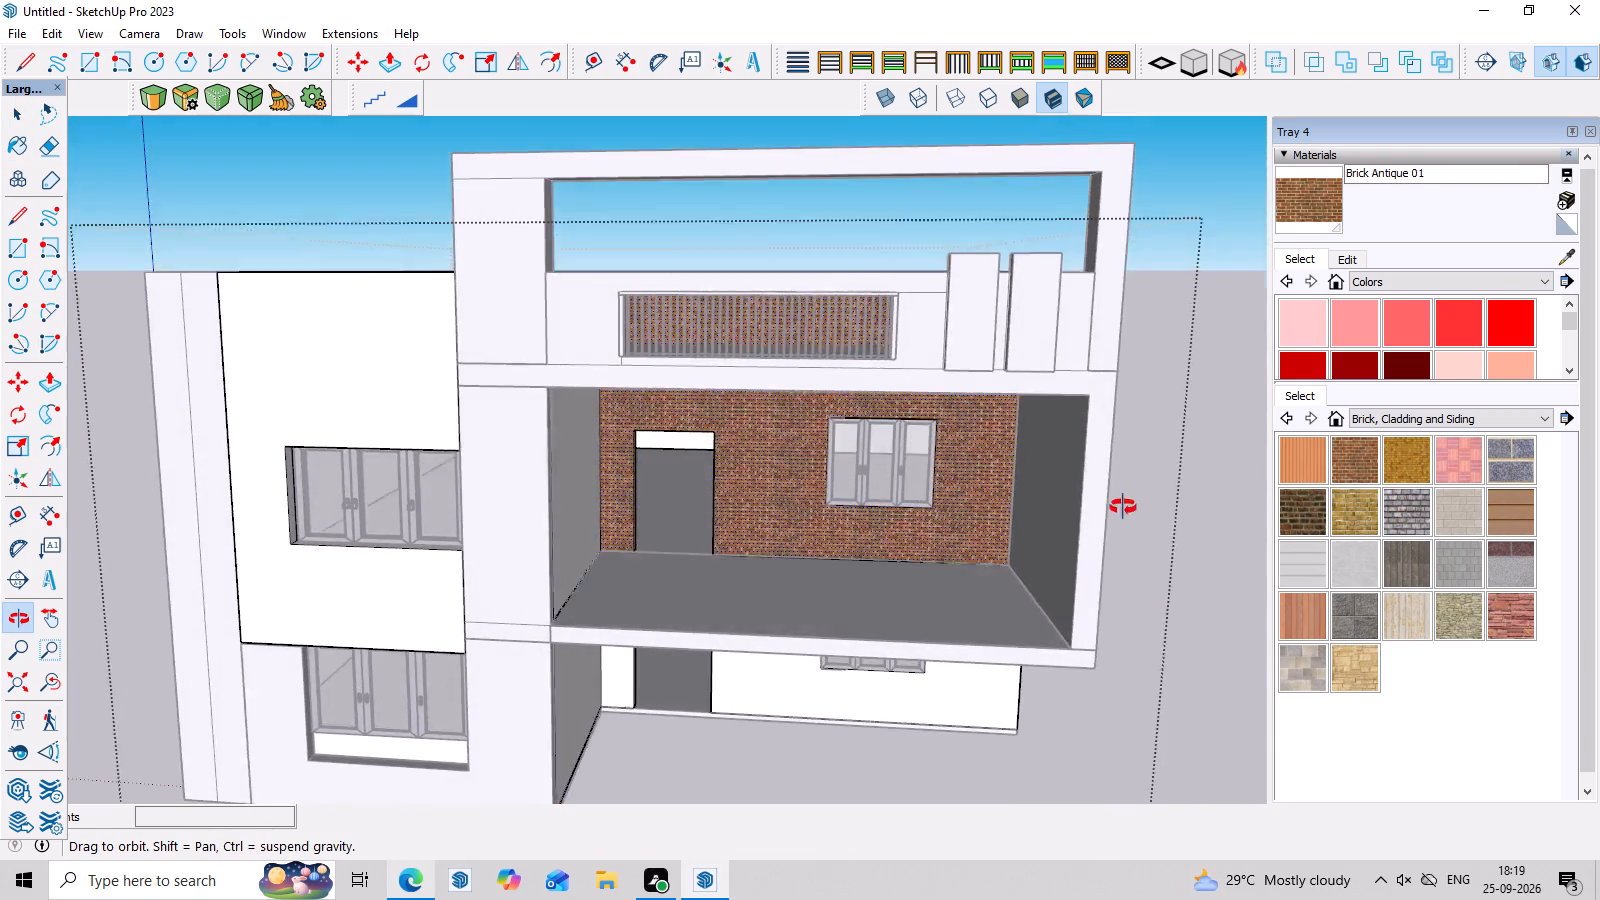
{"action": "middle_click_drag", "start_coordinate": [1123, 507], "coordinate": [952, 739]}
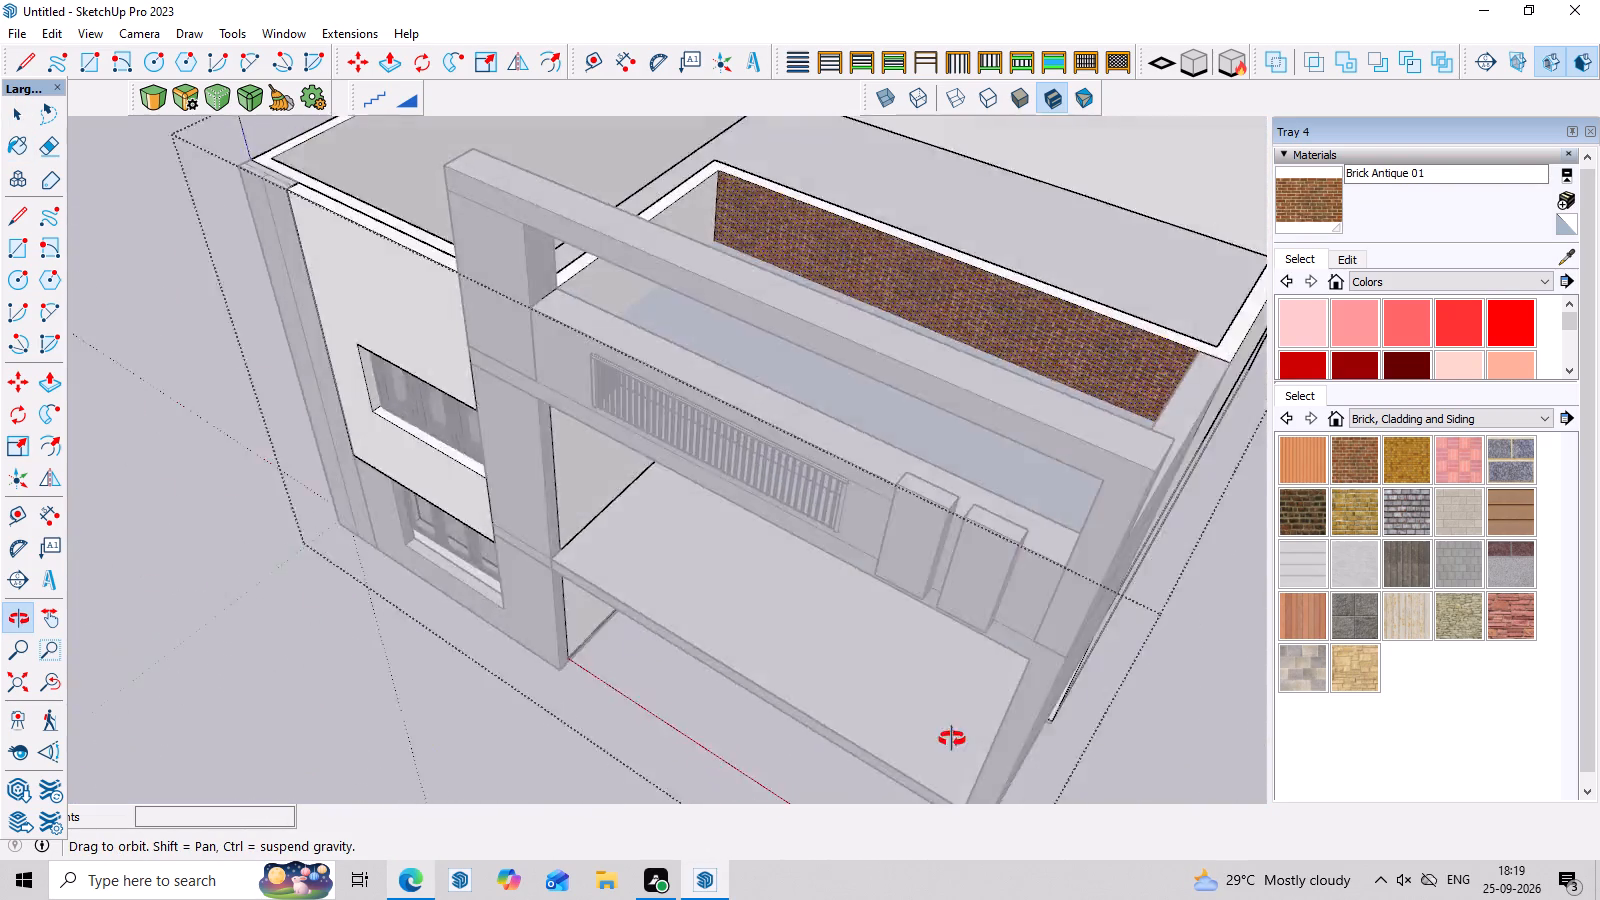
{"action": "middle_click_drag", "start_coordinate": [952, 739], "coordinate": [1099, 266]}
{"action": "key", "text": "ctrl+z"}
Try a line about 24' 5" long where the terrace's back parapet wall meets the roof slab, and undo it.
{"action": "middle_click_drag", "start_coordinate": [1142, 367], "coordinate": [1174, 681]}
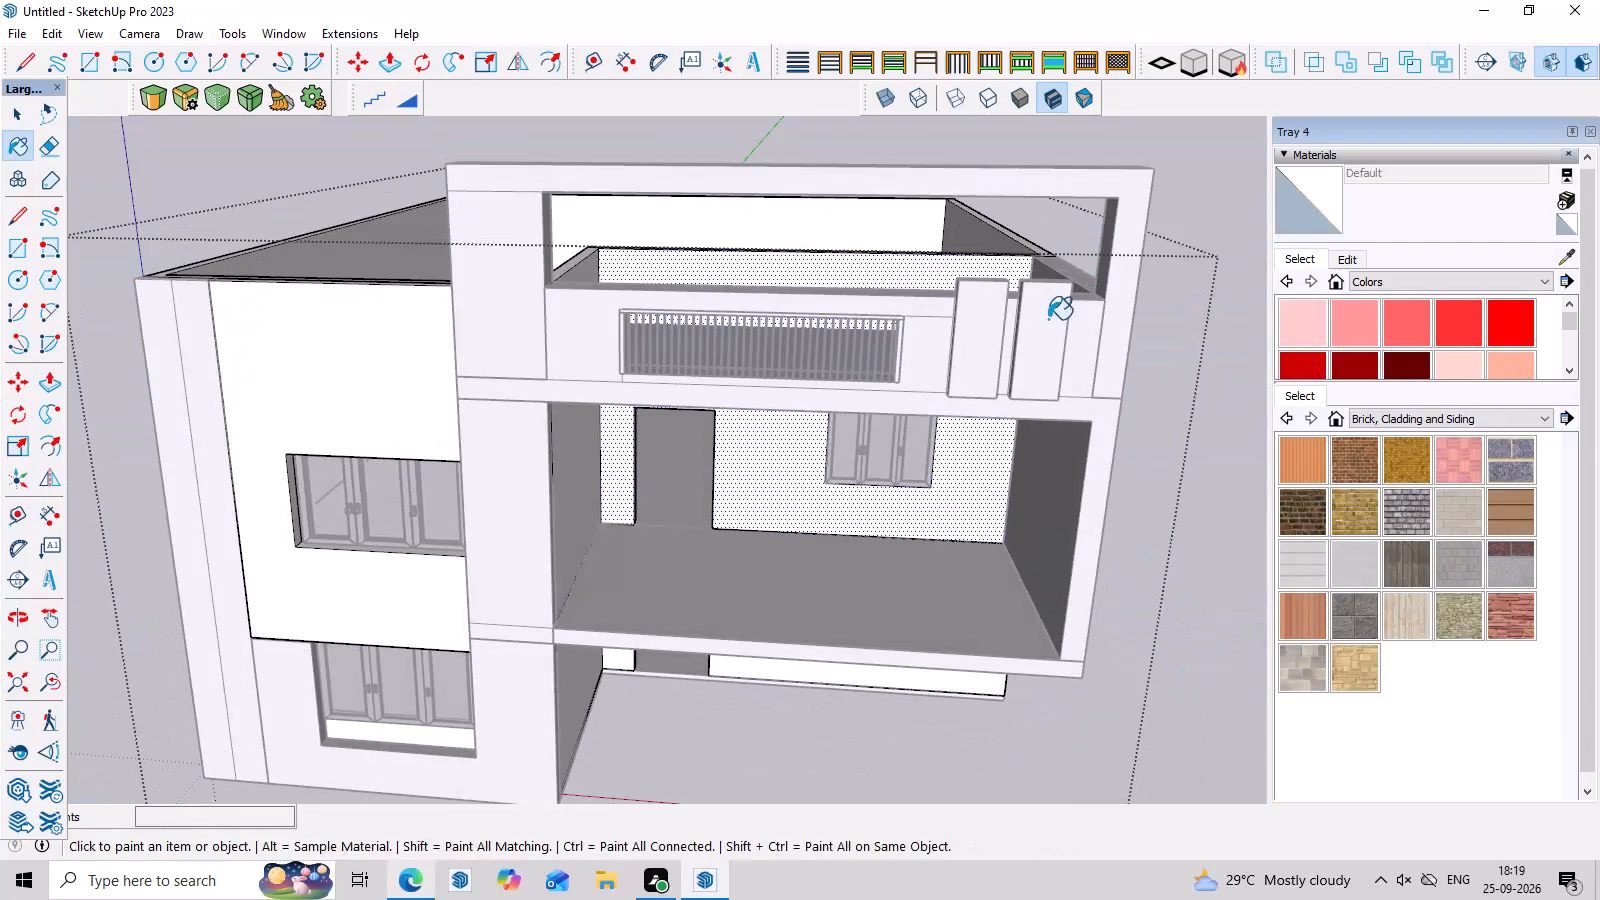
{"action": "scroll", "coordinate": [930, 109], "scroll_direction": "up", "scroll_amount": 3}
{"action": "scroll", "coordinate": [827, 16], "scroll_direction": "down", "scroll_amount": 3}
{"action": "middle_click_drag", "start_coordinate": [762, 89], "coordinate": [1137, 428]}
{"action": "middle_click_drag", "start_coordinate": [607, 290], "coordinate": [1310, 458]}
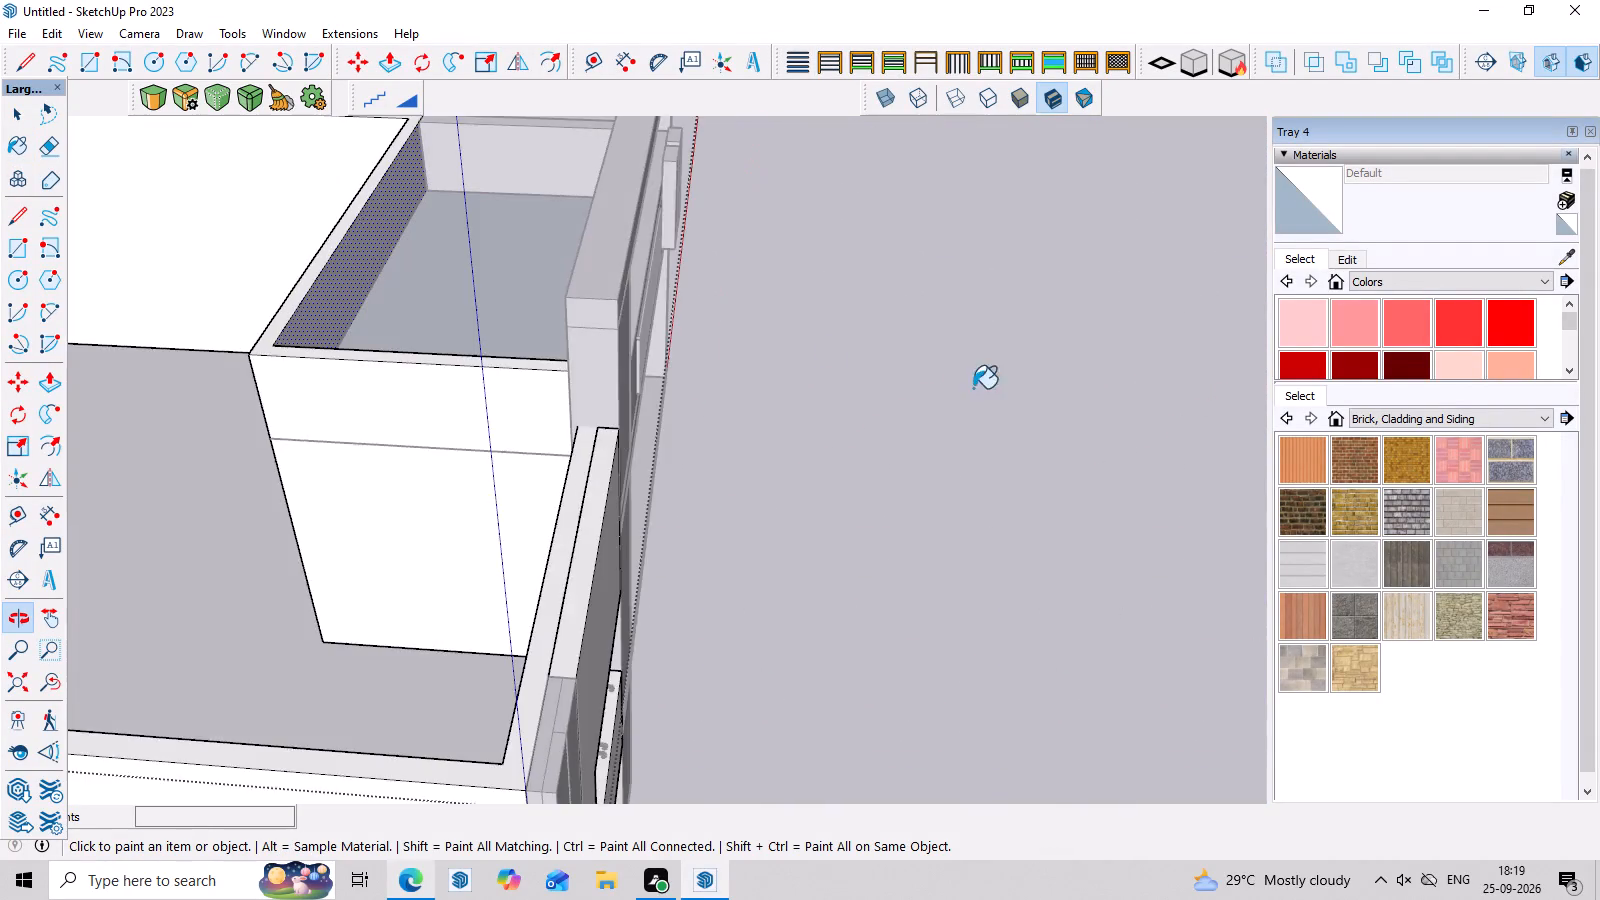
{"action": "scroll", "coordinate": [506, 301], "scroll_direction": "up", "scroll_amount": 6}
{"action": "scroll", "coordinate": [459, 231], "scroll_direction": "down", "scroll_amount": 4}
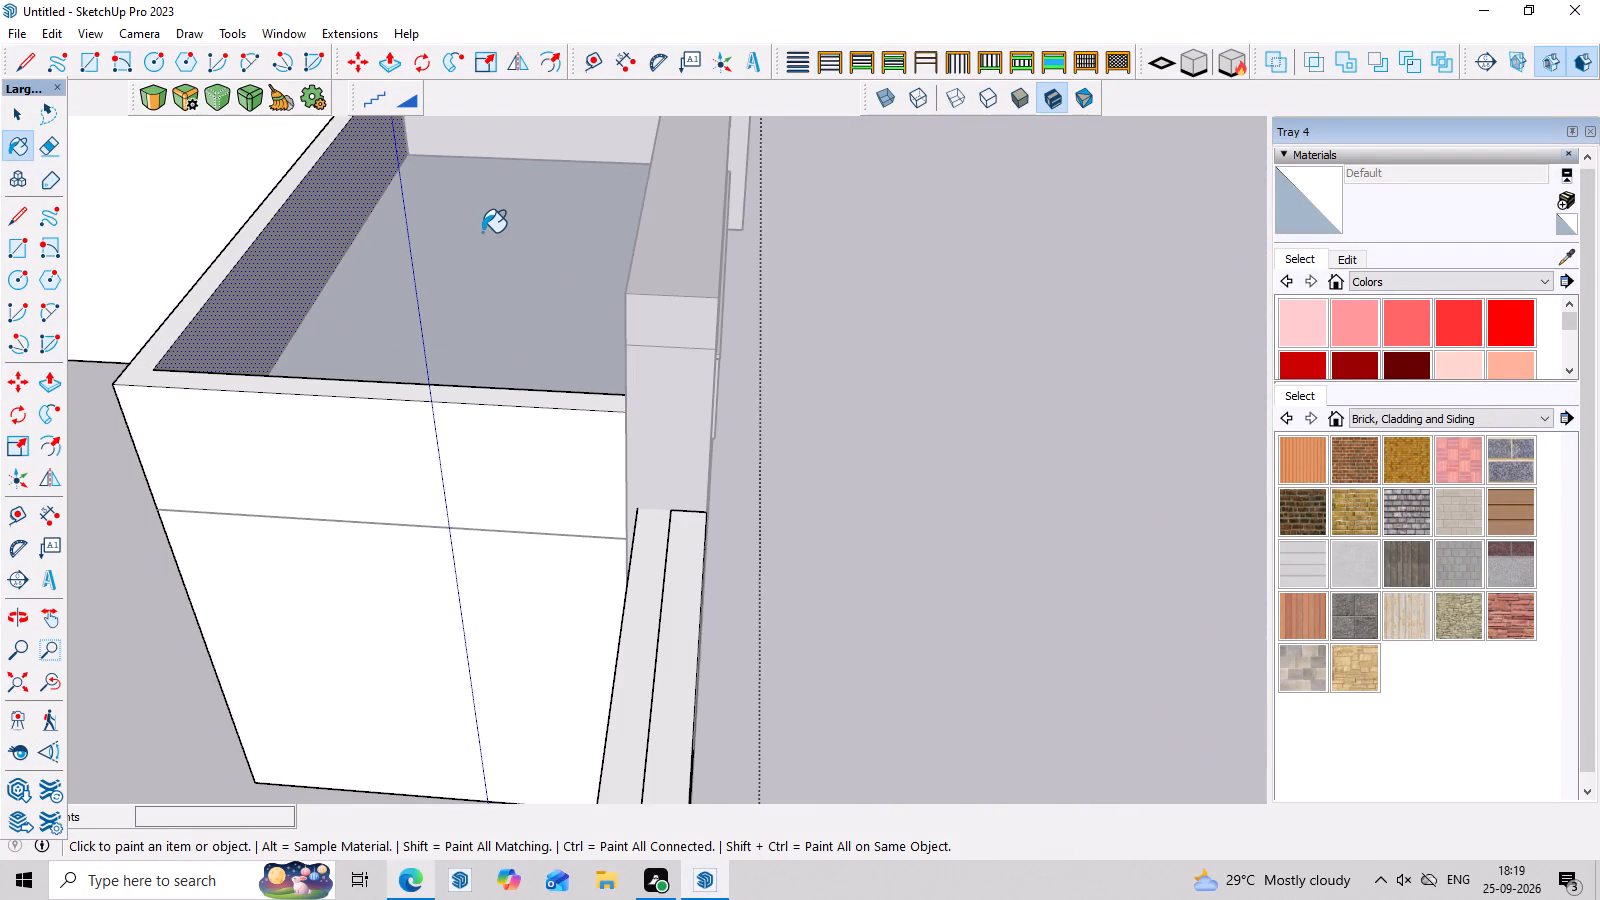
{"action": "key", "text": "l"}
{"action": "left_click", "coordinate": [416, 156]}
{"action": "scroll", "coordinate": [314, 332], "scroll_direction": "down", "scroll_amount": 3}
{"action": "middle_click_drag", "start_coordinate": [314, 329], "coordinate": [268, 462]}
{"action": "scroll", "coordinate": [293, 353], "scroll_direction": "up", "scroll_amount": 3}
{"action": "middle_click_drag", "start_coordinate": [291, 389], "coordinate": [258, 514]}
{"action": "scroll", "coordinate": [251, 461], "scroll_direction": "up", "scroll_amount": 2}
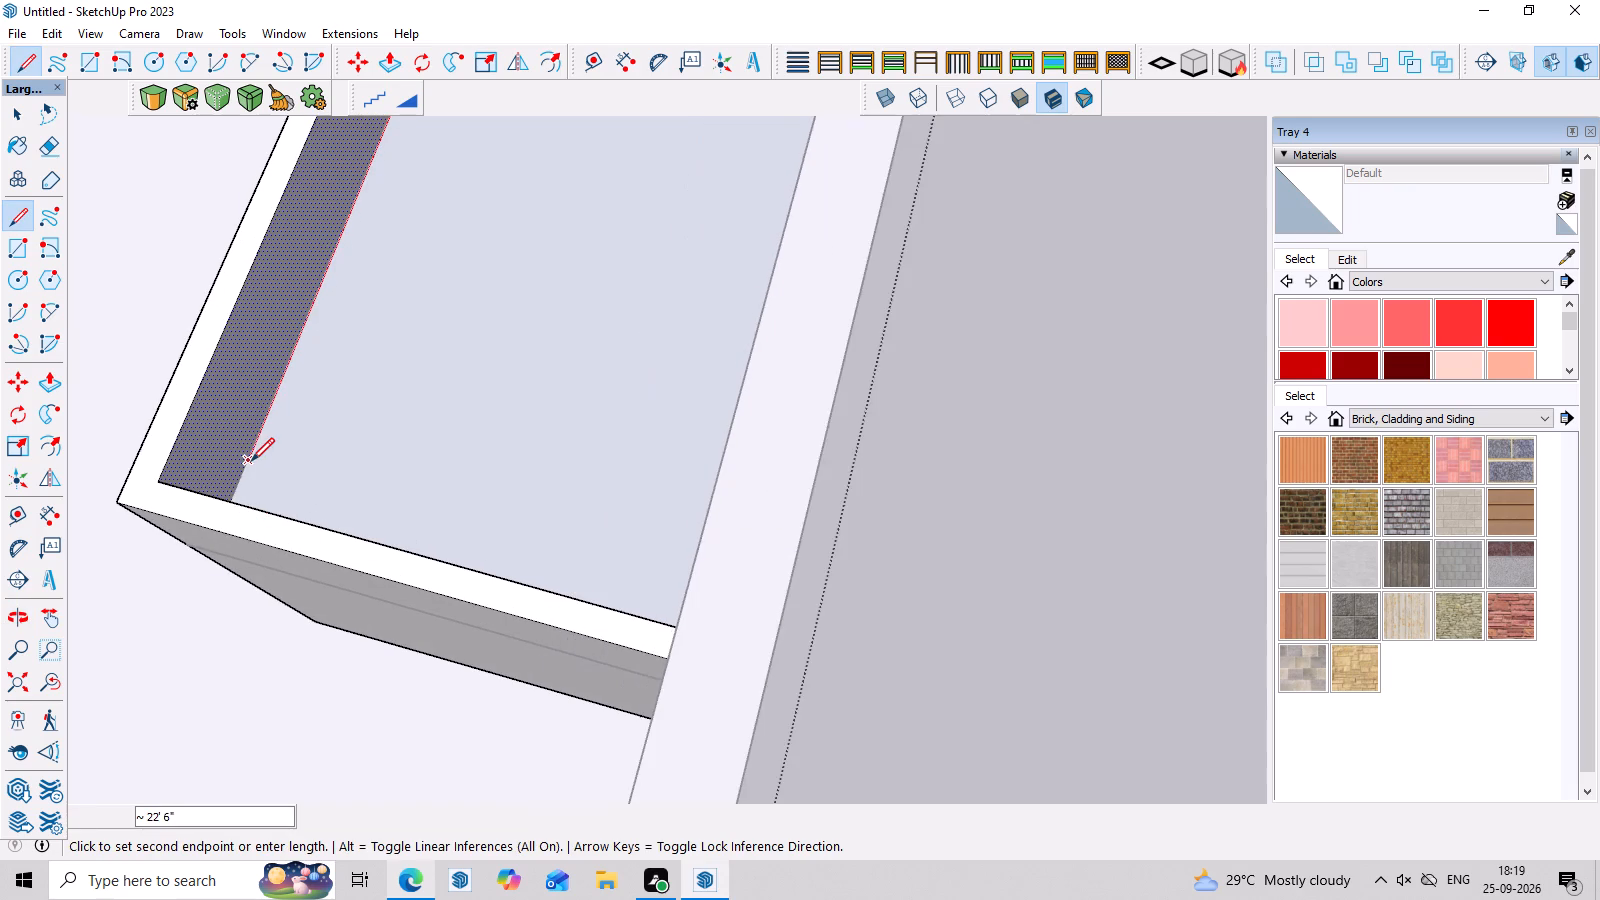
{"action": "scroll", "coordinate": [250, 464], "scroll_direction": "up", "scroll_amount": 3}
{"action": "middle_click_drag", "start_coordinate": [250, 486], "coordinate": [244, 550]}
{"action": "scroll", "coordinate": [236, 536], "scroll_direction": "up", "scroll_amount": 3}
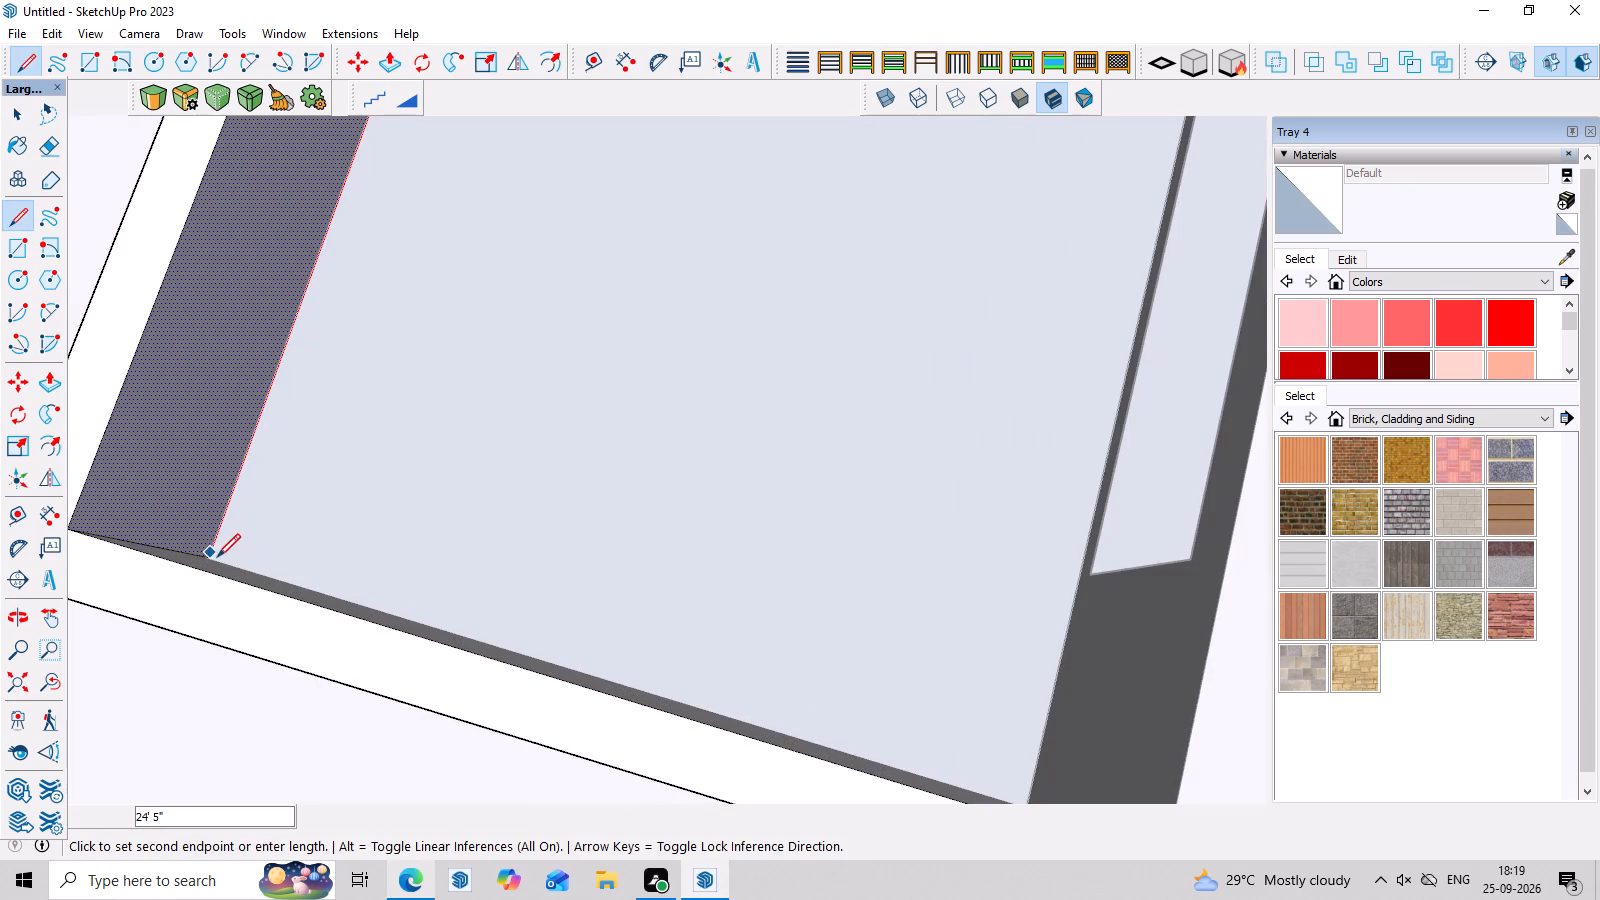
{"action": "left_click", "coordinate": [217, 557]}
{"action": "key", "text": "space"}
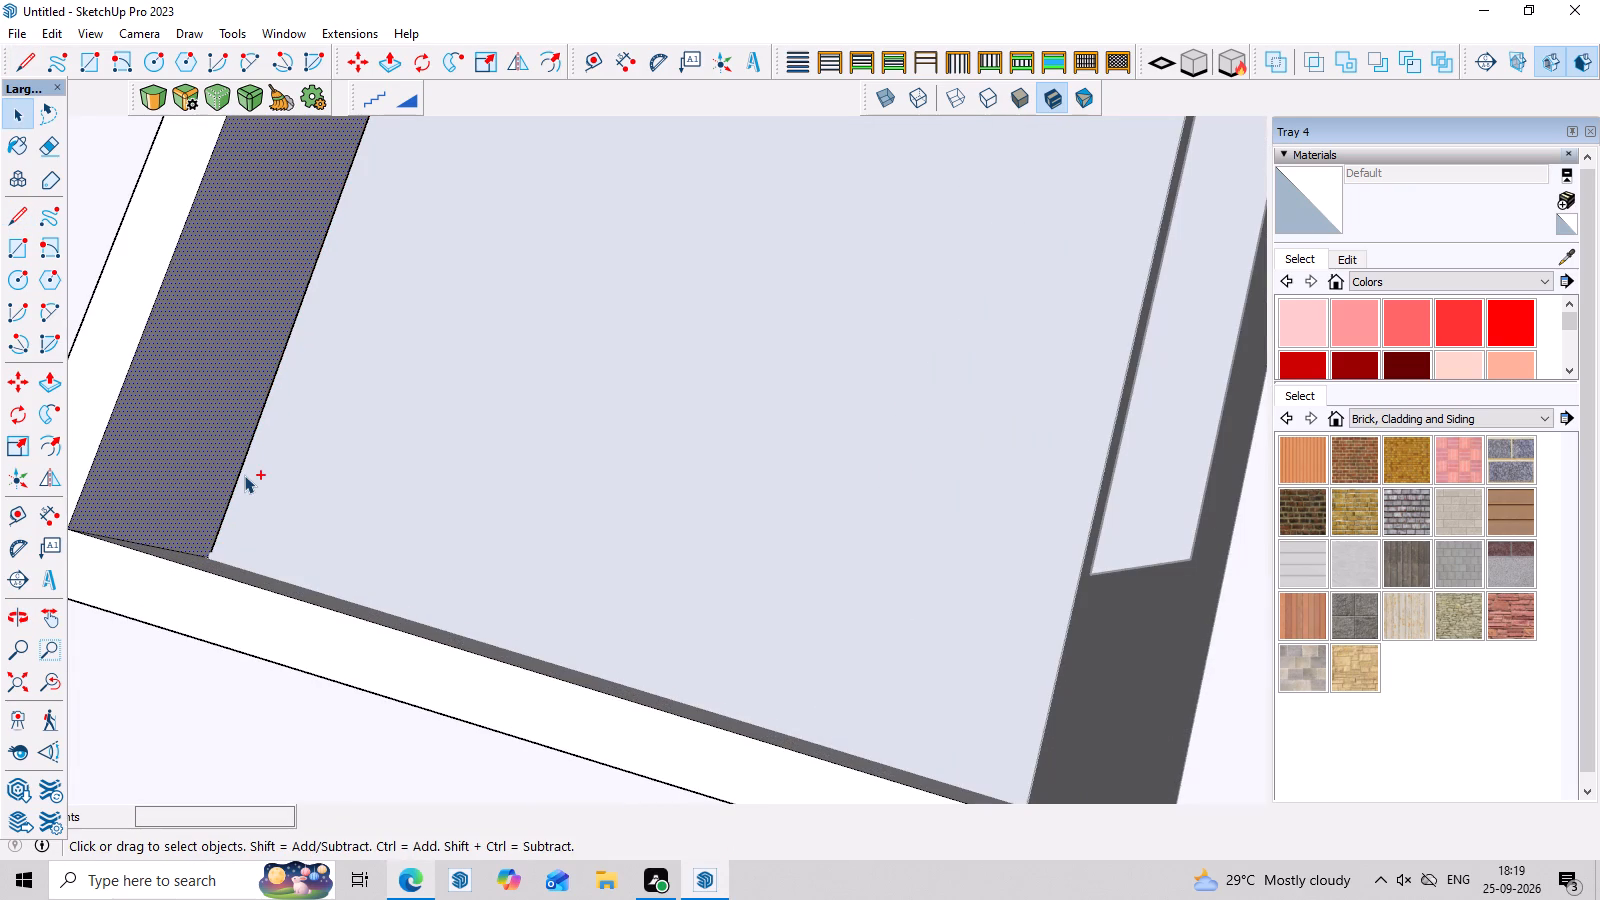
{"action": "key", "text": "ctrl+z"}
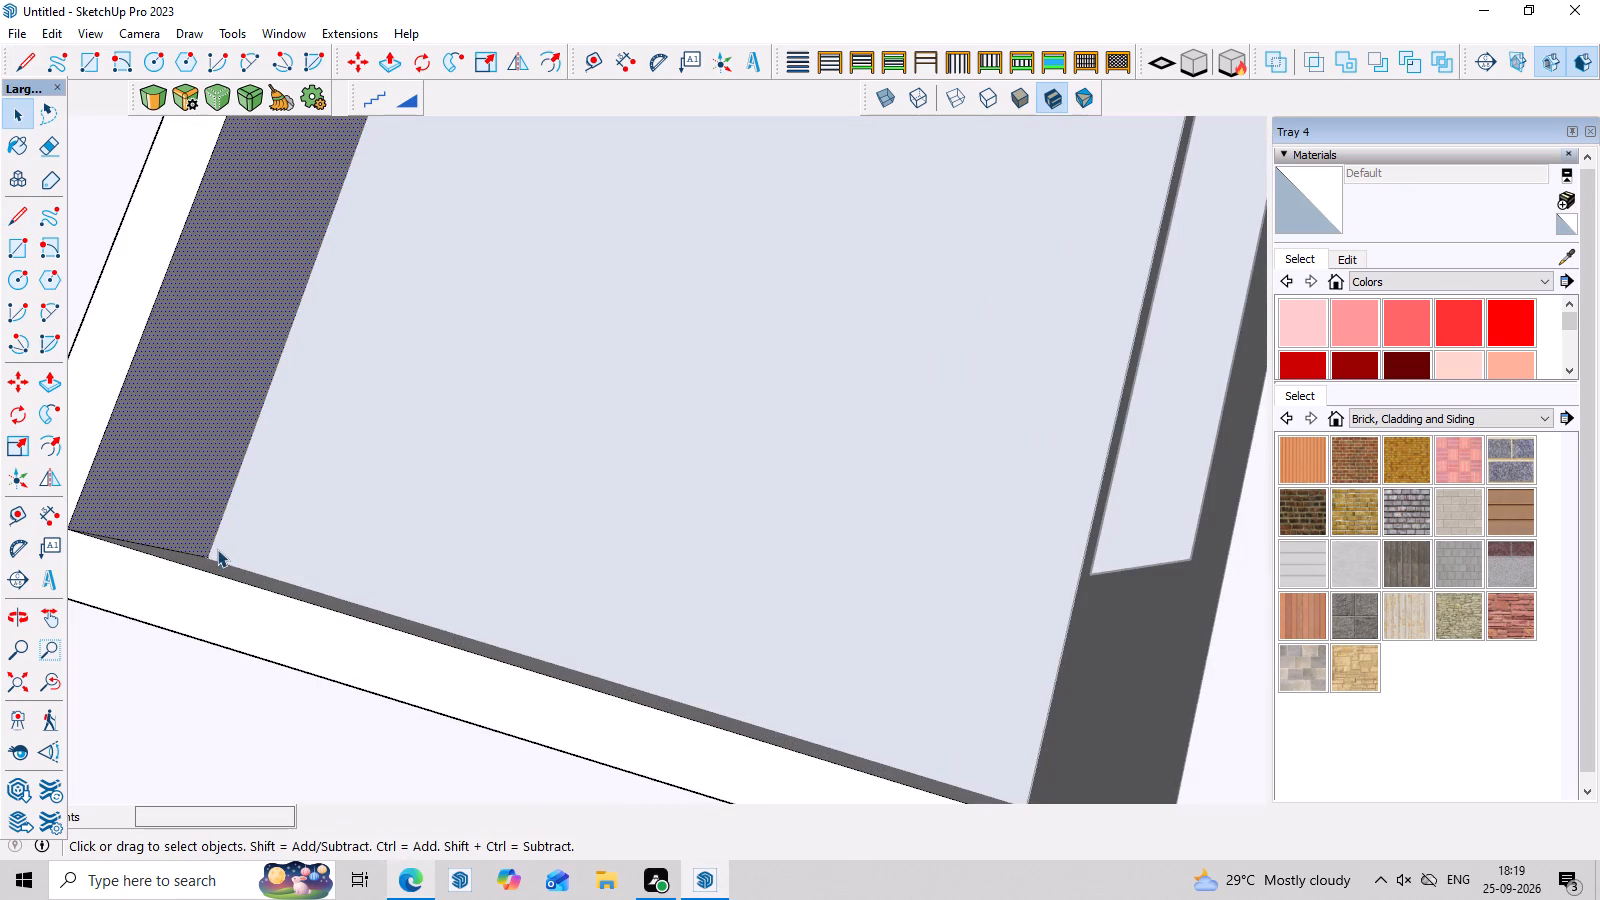
Draw a line about 24' 6" long along the base of the terrace's back parapet wall, between its corners.
{"action": "key", "text": "l"}
{"action": "left_click", "coordinate": [204, 559]}
{"action": "scroll", "coordinate": [258, 472], "scroll_direction": "down", "scroll_amount": 3}
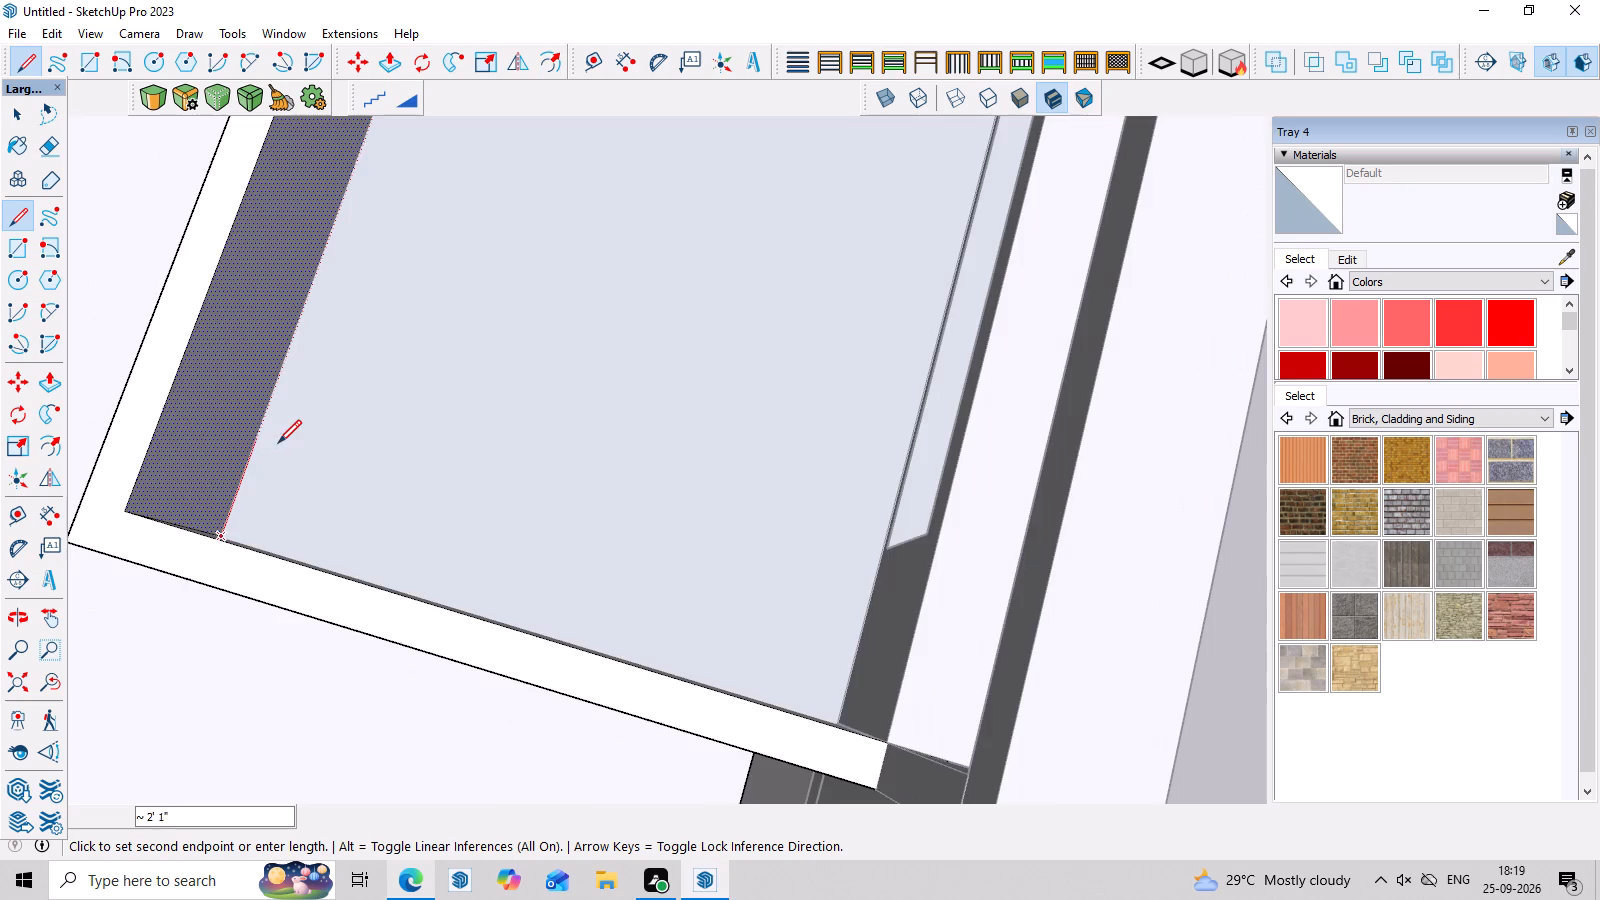
{"action": "scroll", "coordinate": [278, 443], "scroll_direction": "down", "scroll_amount": 17}
{"action": "scroll", "coordinate": [374, 271], "scroll_direction": "up", "scroll_amount": 6}
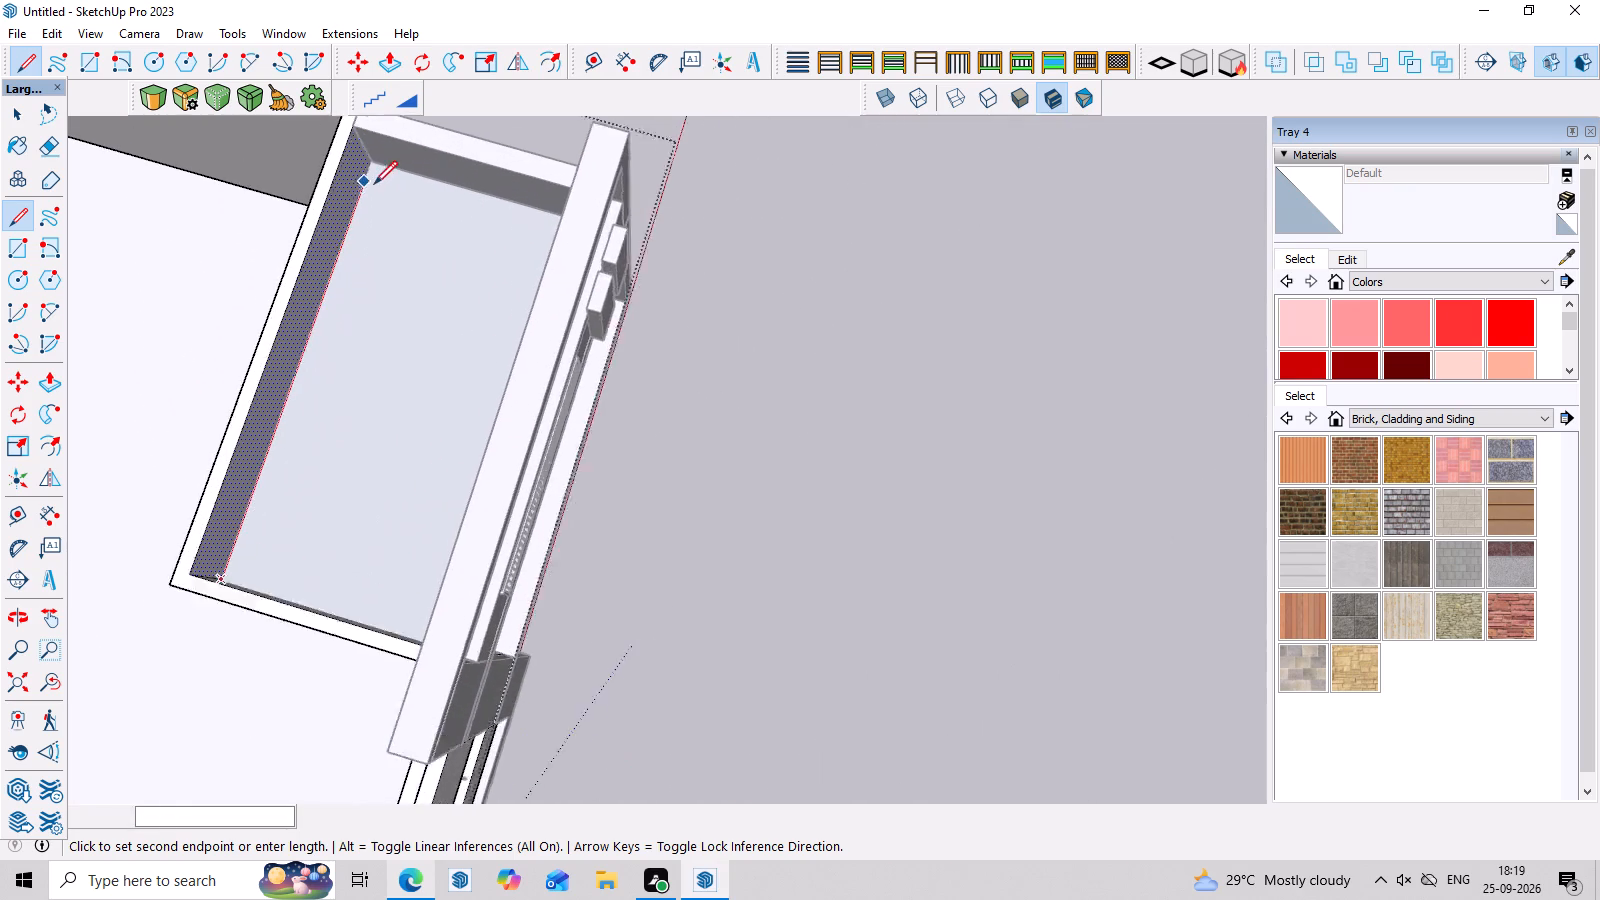
{"action": "scroll", "coordinate": [374, 184], "scroll_direction": "up", "scroll_amount": 13}
{"action": "left_click", "coordinate": [369, 176]}
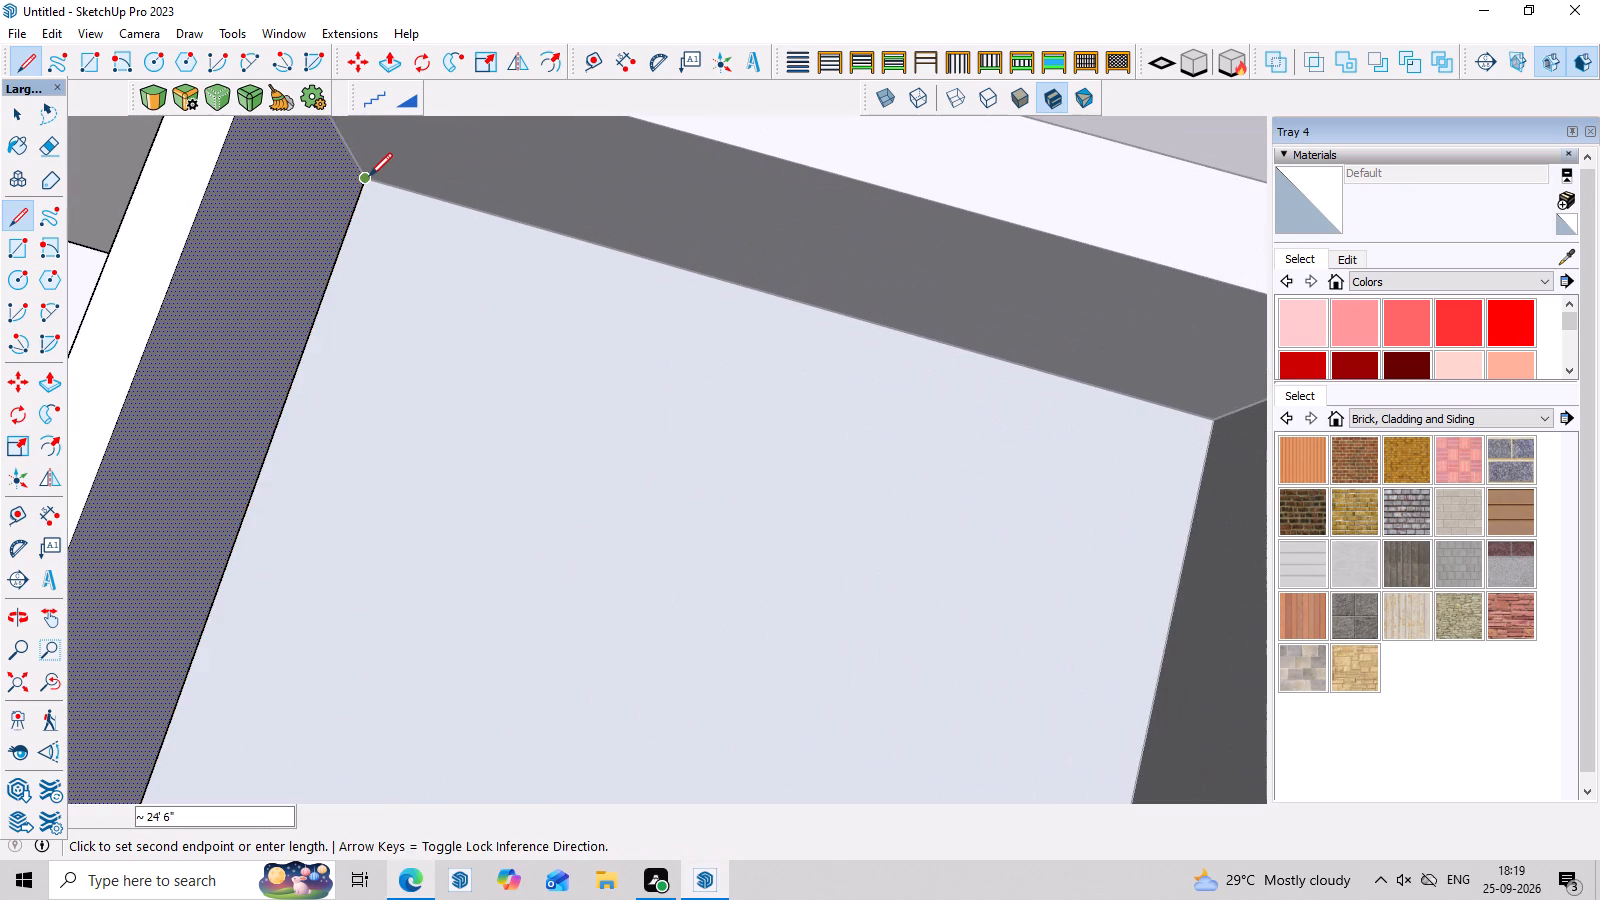
{"action": "scroll", "coordinate": [489, 249], "scroll_direction": "down", "scroll_amount": 4}
{"action": "key", "text": "space"}
{"action": "left_click", "coordinate": [306, 367]}
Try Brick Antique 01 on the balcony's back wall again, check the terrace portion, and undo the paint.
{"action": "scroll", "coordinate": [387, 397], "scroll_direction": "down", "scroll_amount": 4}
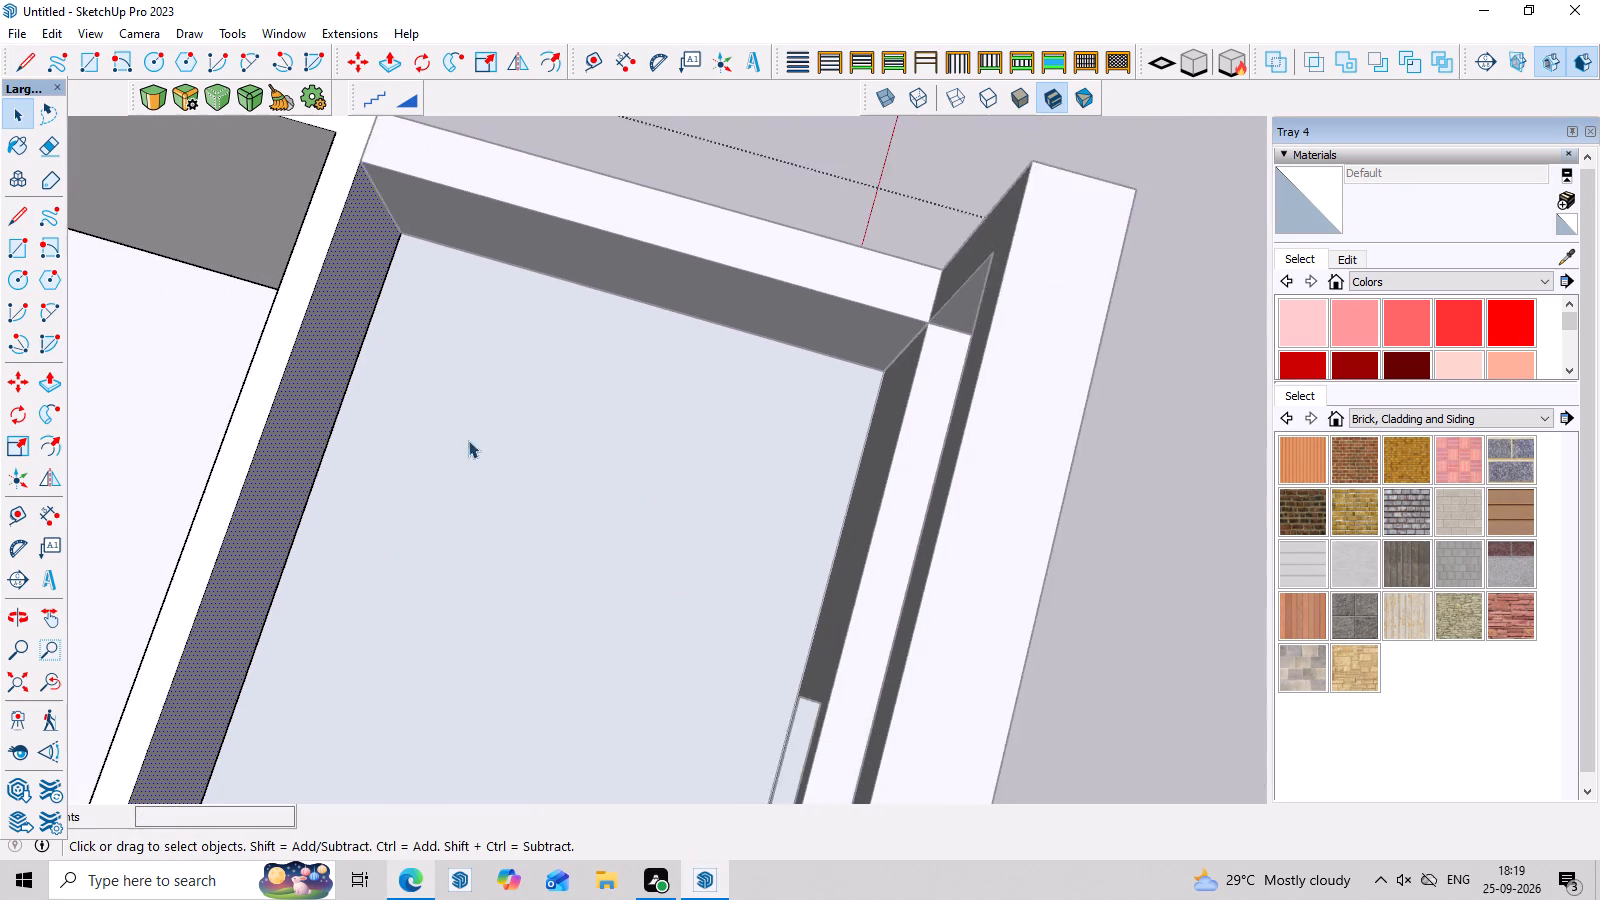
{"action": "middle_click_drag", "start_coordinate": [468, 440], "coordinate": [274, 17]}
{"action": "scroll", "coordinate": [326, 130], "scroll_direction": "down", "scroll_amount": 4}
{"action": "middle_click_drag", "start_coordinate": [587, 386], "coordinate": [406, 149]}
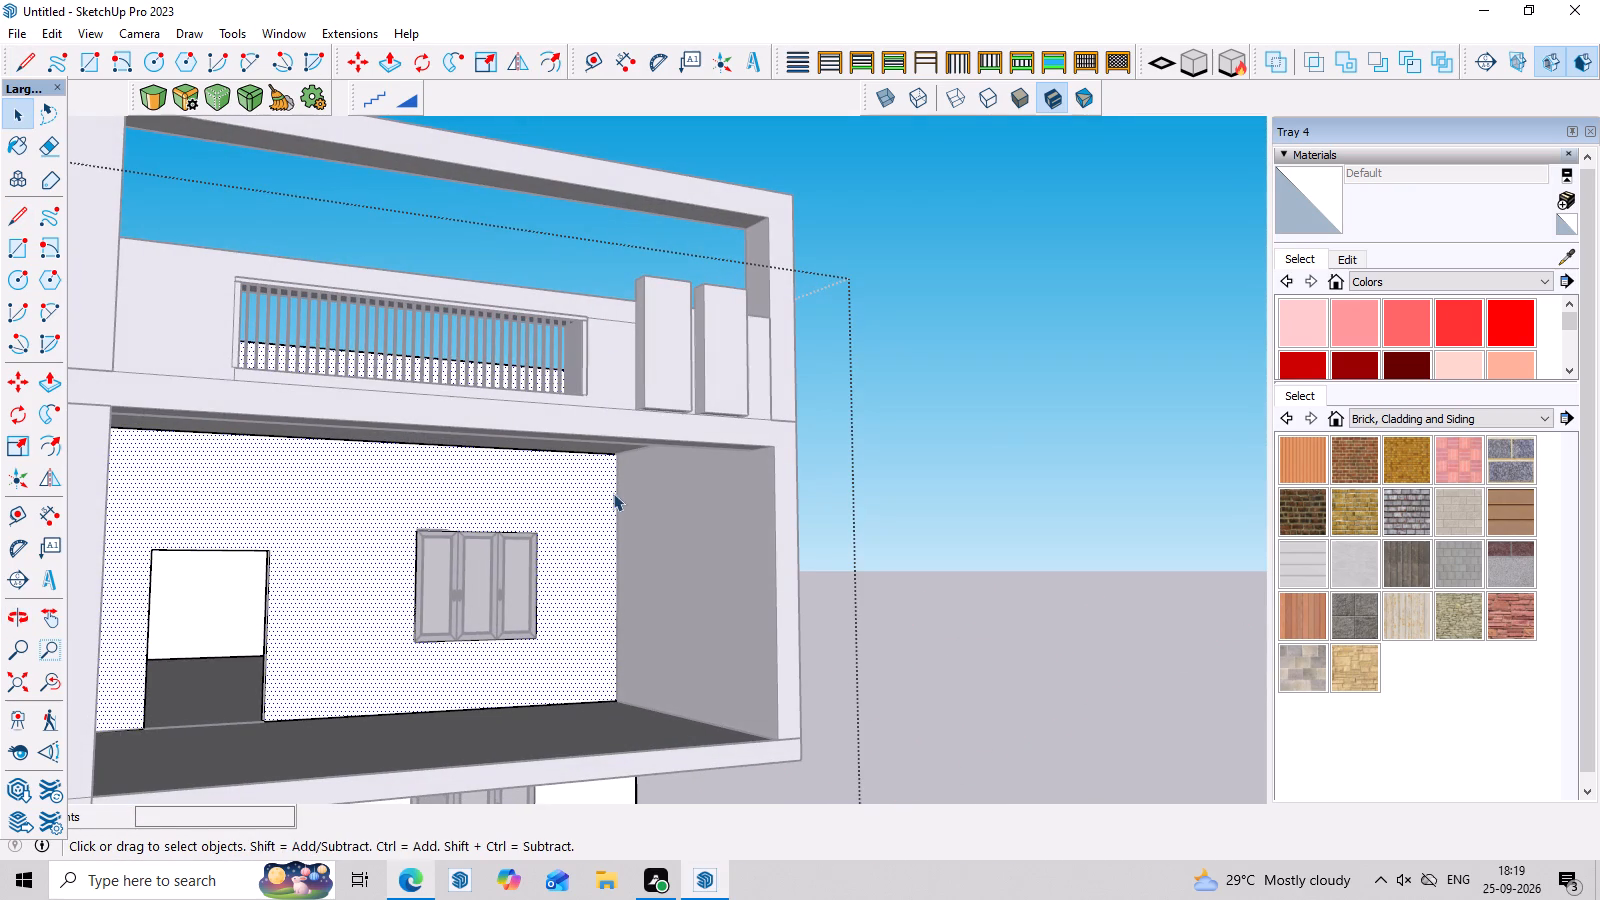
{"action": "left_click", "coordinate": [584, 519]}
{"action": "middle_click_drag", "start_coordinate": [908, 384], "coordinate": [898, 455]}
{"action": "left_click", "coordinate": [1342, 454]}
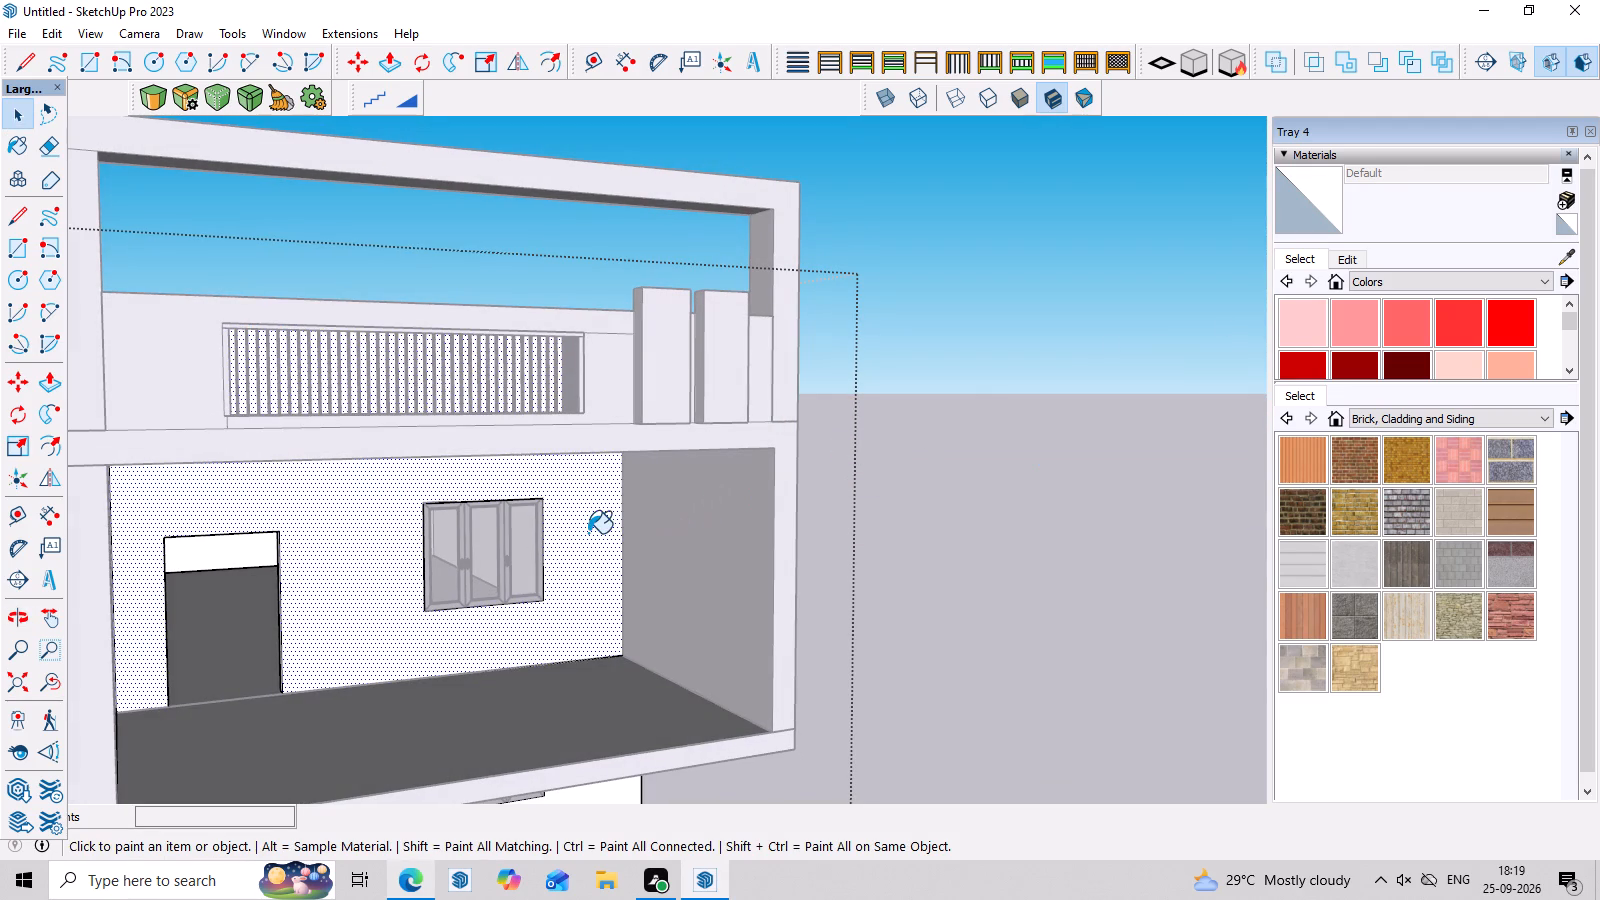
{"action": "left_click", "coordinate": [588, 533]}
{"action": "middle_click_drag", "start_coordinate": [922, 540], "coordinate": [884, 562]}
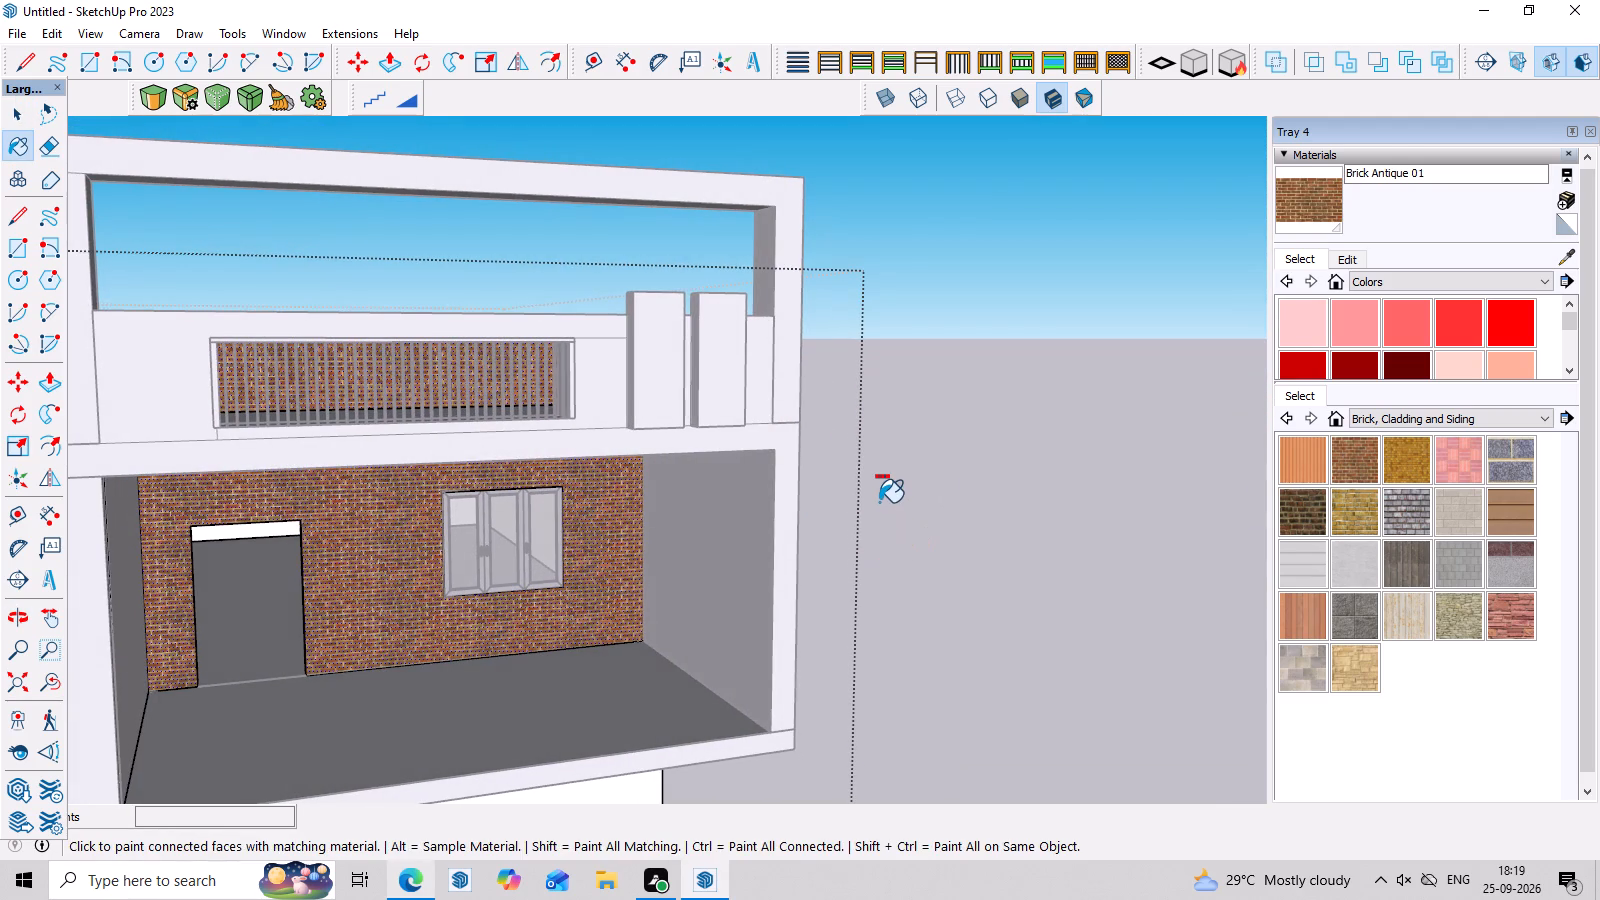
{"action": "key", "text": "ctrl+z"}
Draw a rectangle about 24' 6" by 4' 4" over the inner face of the terrace's back parapet wall.
{"action": "scroll", "coordinate": [736, 438], "scroll_direction": "down", "scroll_amount": 4}
{"action": "middle_click_drag", "start_coordinate": [737, 326], "coordinate": [900, 652]}
{"action": "scroll", "coordinate": [339, 434], "scroll_direction": "up", "scroll_amount": 4}
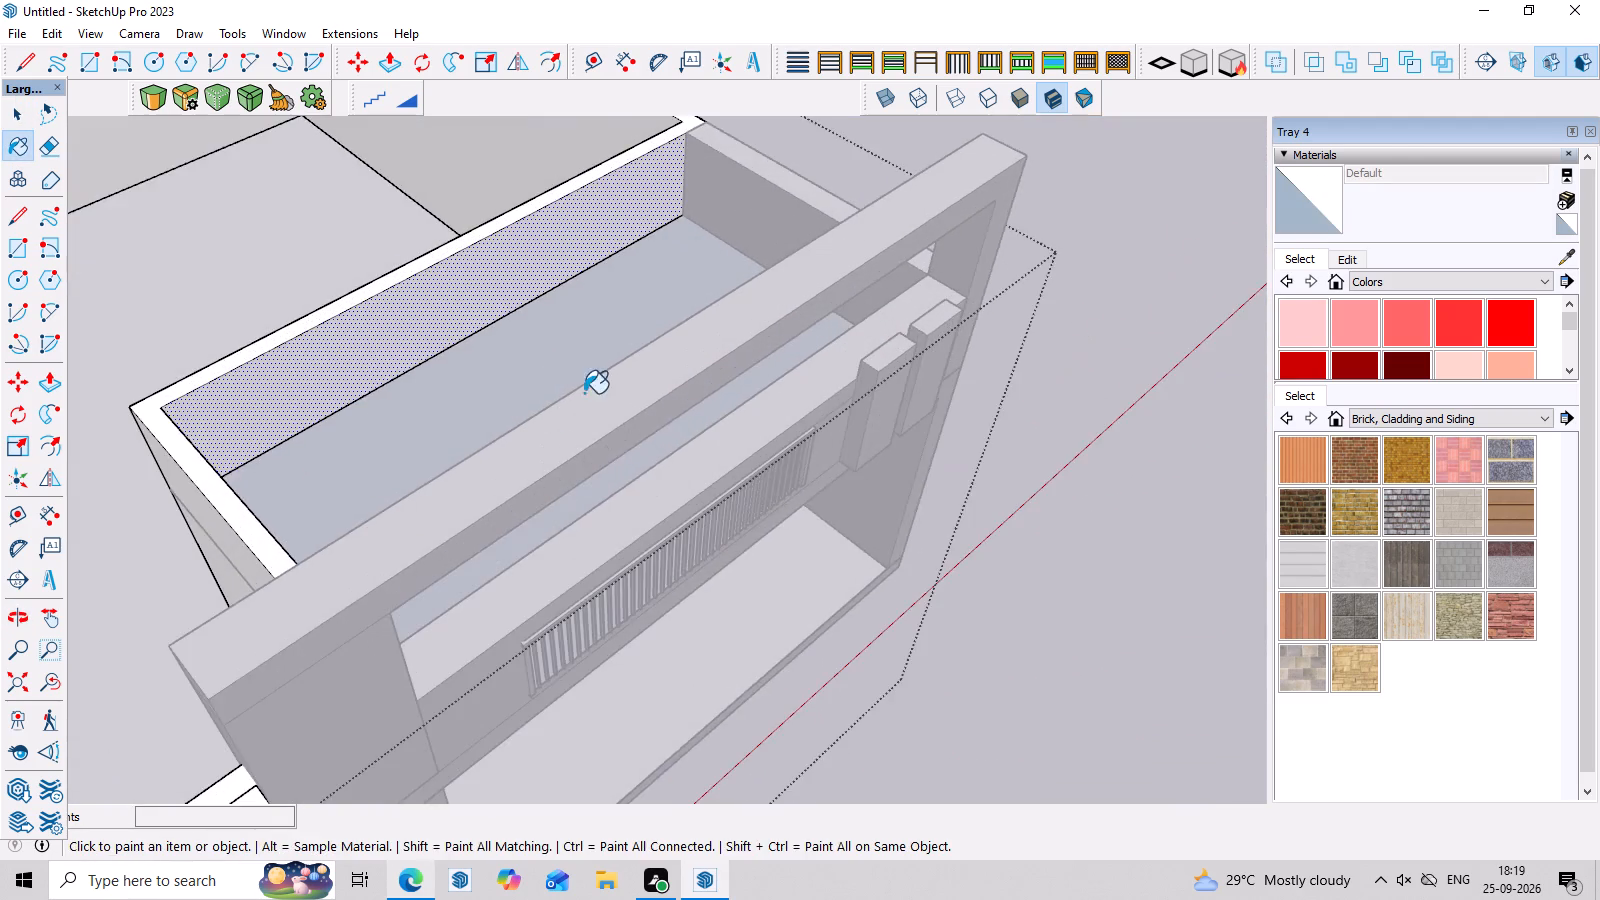
{"action": "middle_click_drag", "start_coordinate": [584, 393], "coordinate": [427, 513]}
{"action": "scroll", "coordinate": [307, 338], "scroll_direction": "up", "scroll_amount": 3}
{"action": "middle_click_drag", "start_coordinate": [338, 372], "coordinate": [277, 313]}
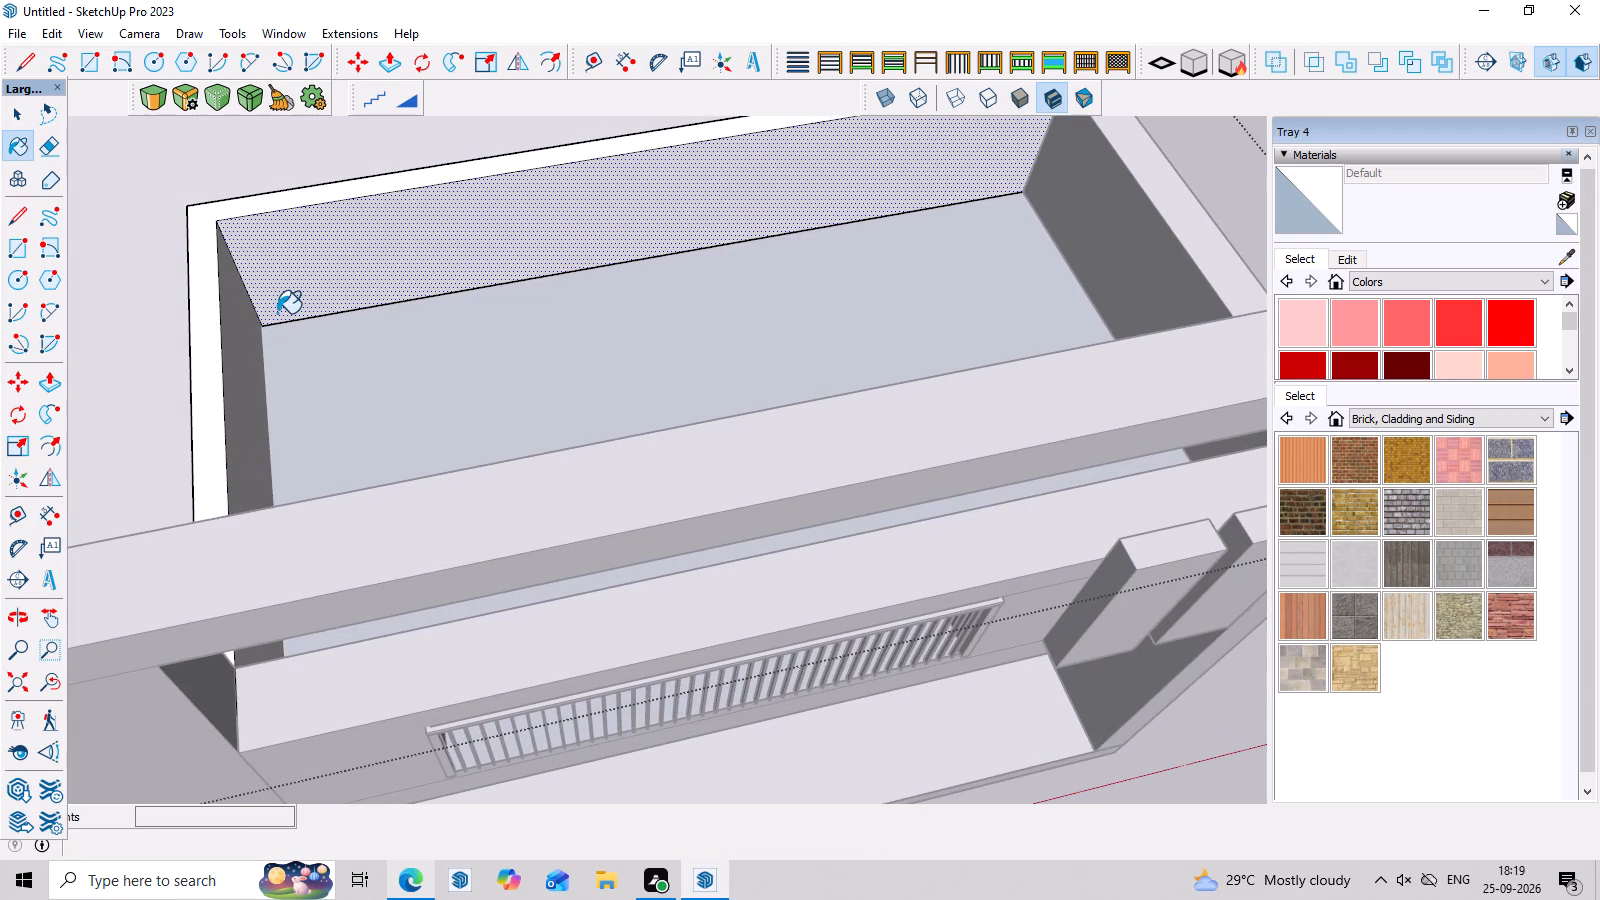
{"action": "key", "text": "r"}
{"action": "left_click", "coordinate": [219, 225]}
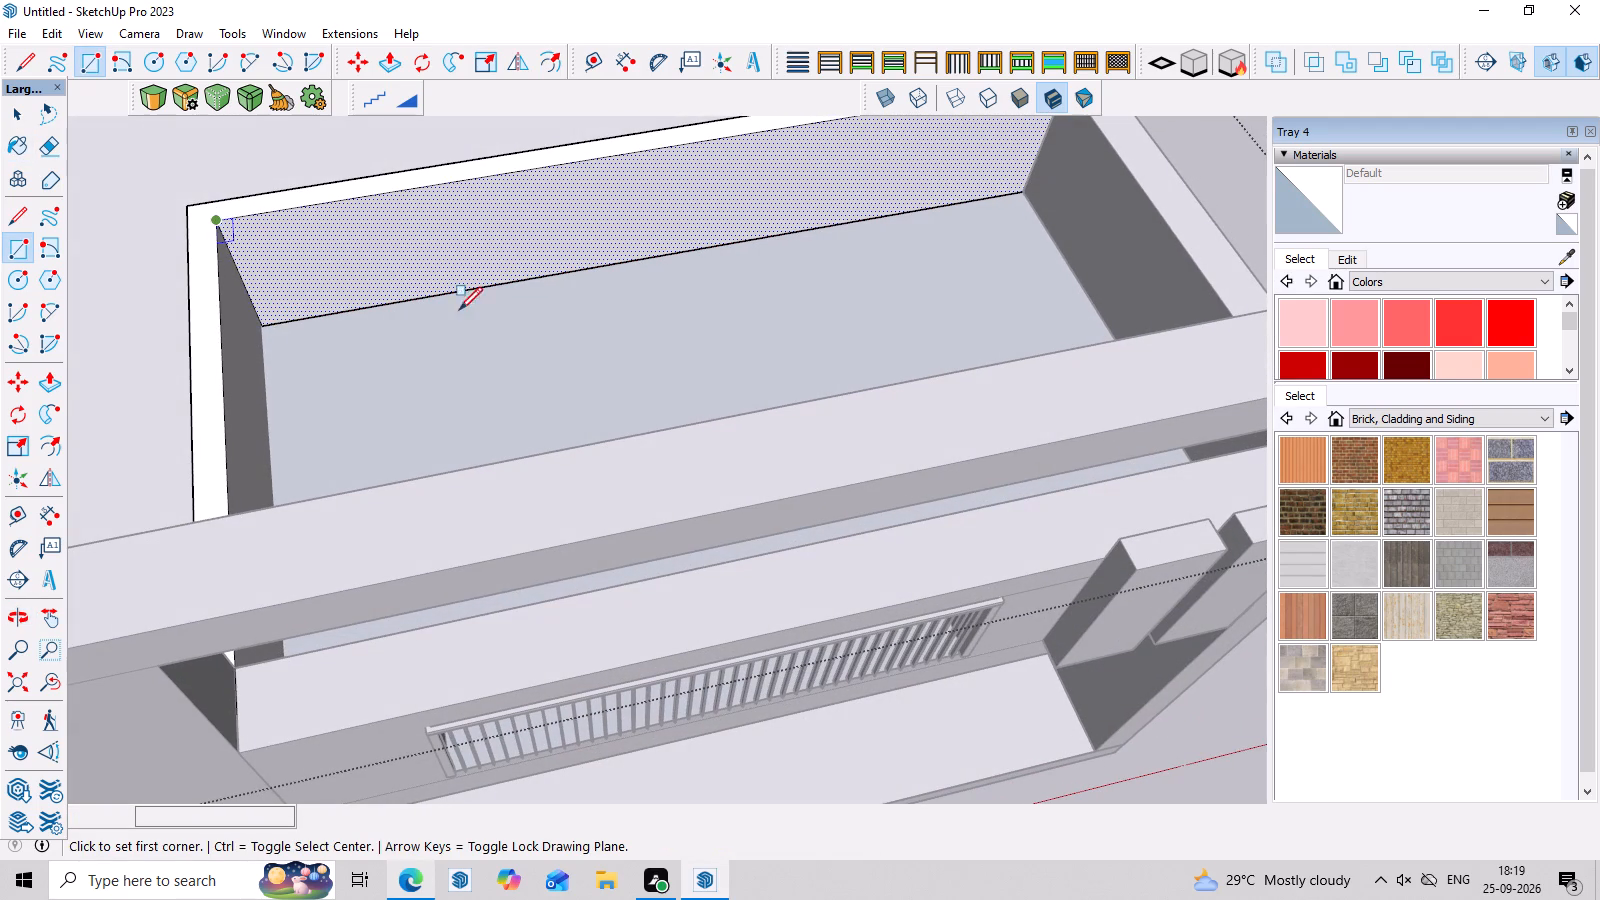
{"action": "left_click", "coordinate": [1027, 187]}
Paint the upper-floor balcony's back wall with Brick Antique 01.
{"action": "middle_click_drag", "start_coordinate": [1027, 239], "coordinate": [946, 0]}
{"action": "scroll", "coordinate": [963, 342], "scroll_direction": "down", "scroll_amount": 7}
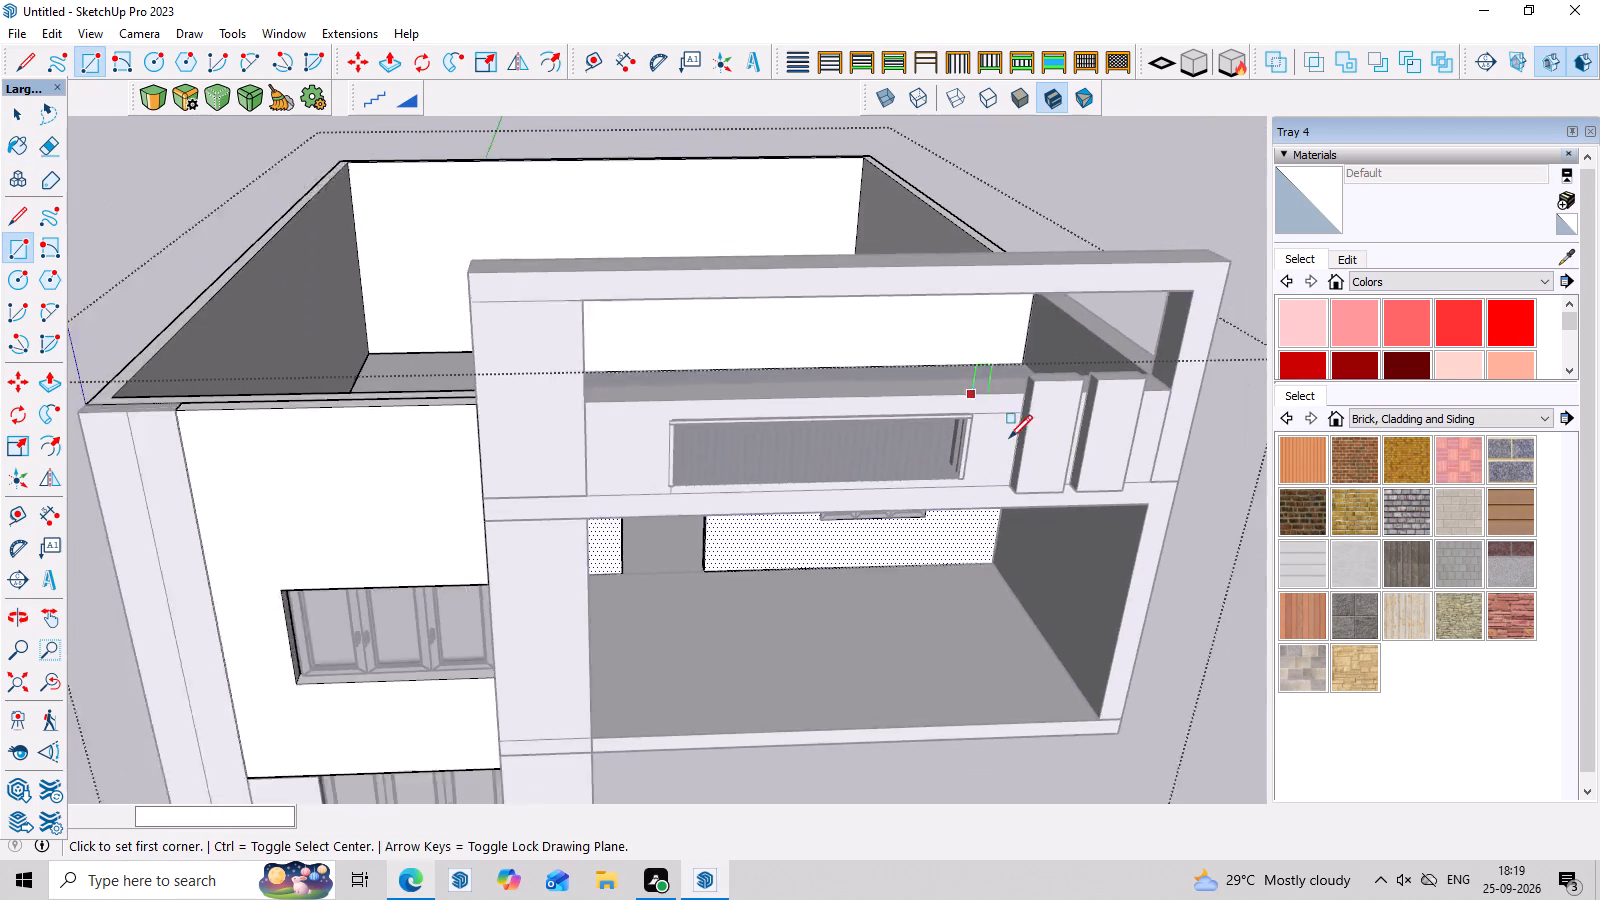
{"action": "middle_click_drag", "start_coordinate": [1073, 473], "coordinate": [1050, 242]}
{"action": "key", "text": "space"}
{"action": "left_click", "coordinate": [1358, 483]}
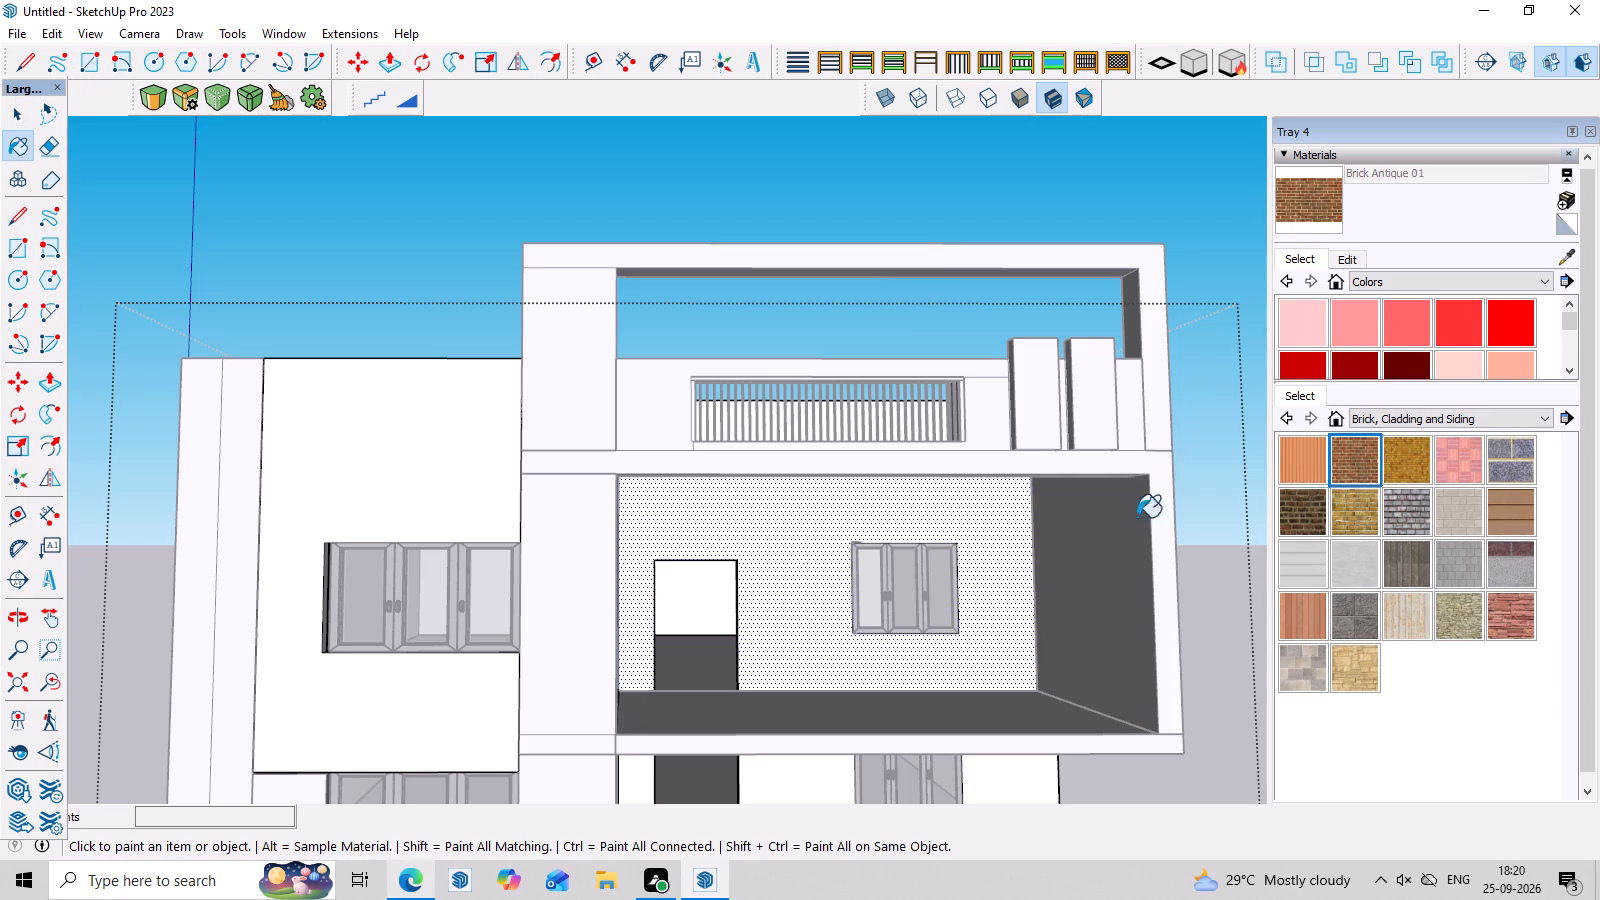
{"action": "left_click", "coordinate": [1028, 552]}
{"action": "scroll", "coordinate": [1010, 613], "scroll_direction": "down", "scroll_amount": 3}
{"action": "middle_click_drag", "start_coordinate": [910, 648], "coordinate": [721, 651]}
{"action": "key", "text": "space"}
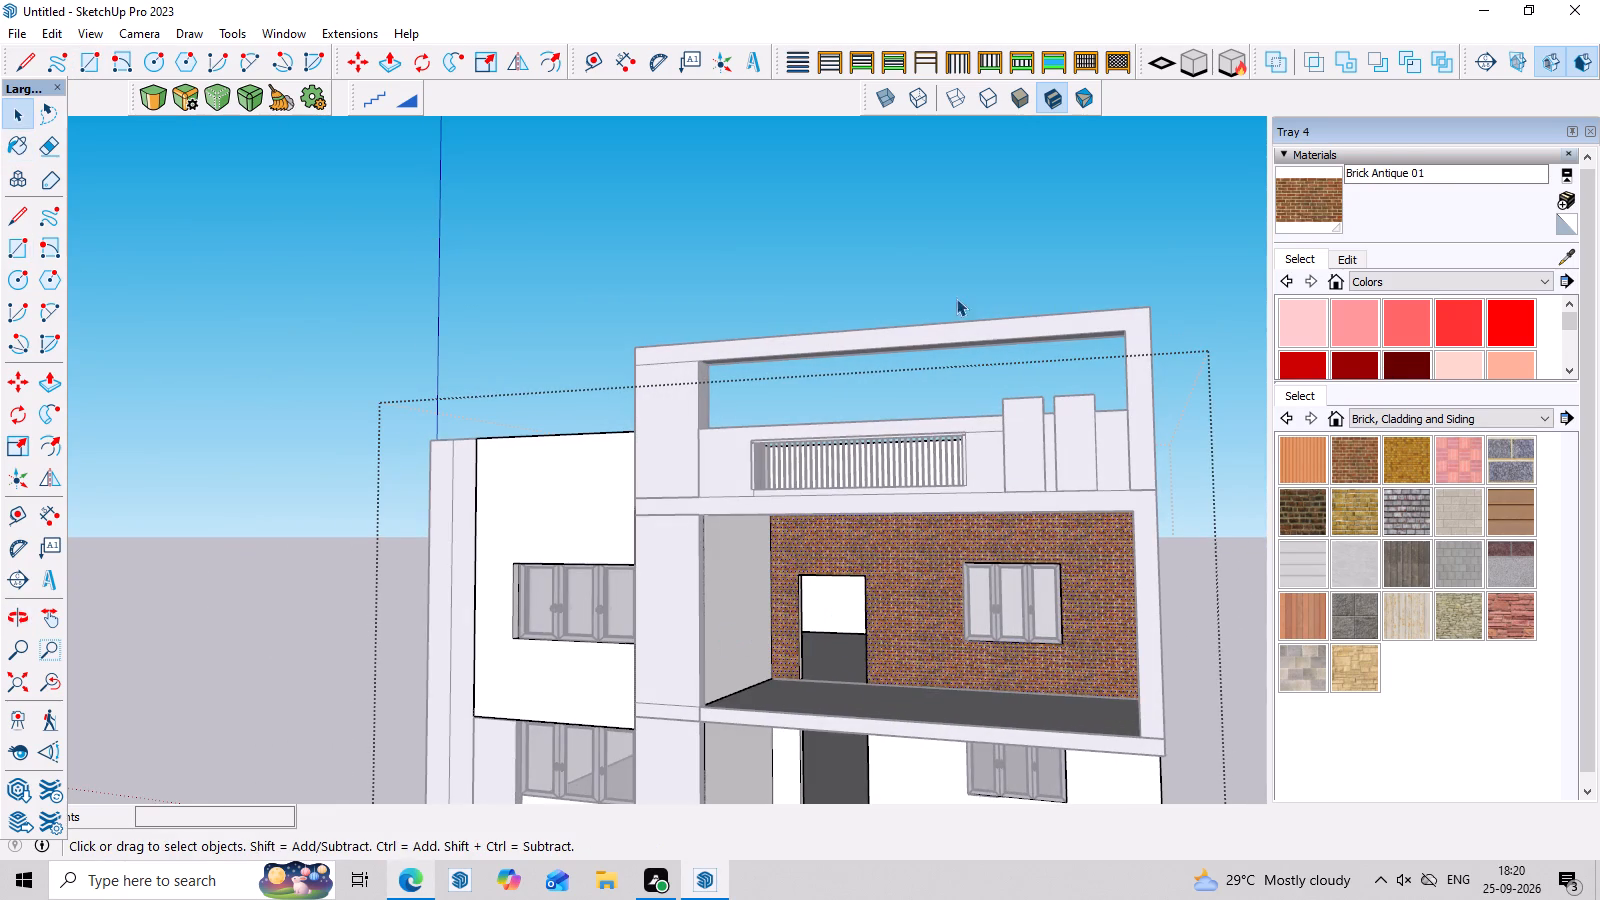
Examine the brick-clad balcony wall and the rest of the front elevation from several distances and angles.
{"action": "left_click", "coordinate": [916, 246]}
{"action": "scroll", "coordinate": [599, 306], "scroll_direction": "down", "scroll_amount": 4}
{"action": "middle_click_drag", "start_coordinate": [664, 470], "coordinate": [889, 518]}
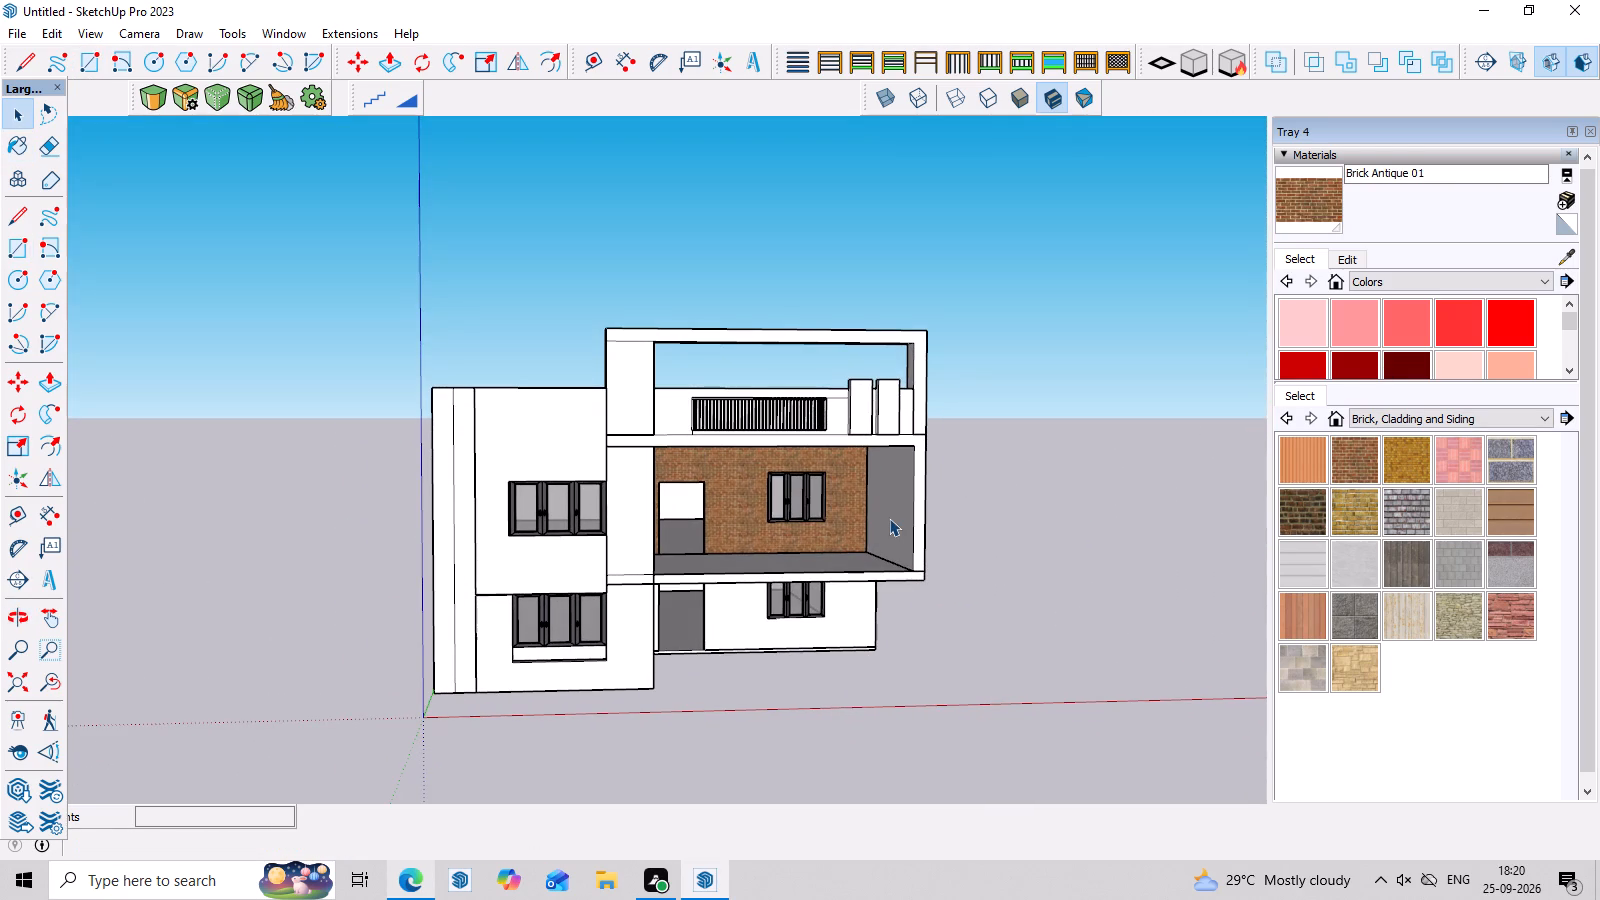
{"action": "scroll", "coordinate": [889, 518], "scroll_direction": "down", "scroll_amount": 2}
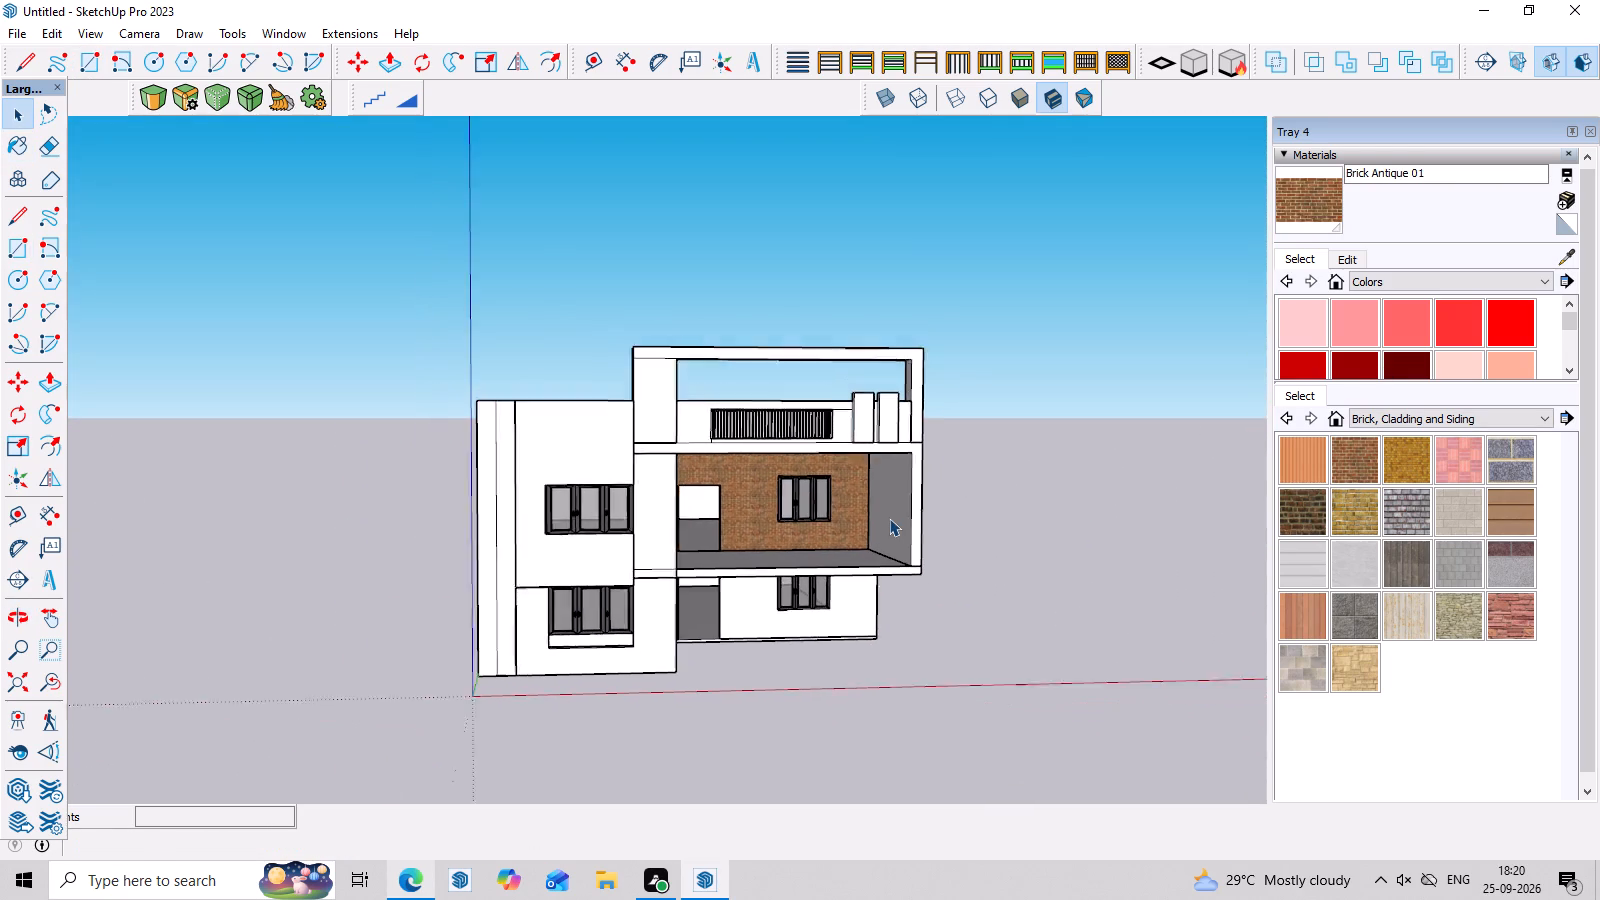
{"action": "scroll", "coordinate": [889, 518], "scroll_direction": "down", "scroll_amount": 1}
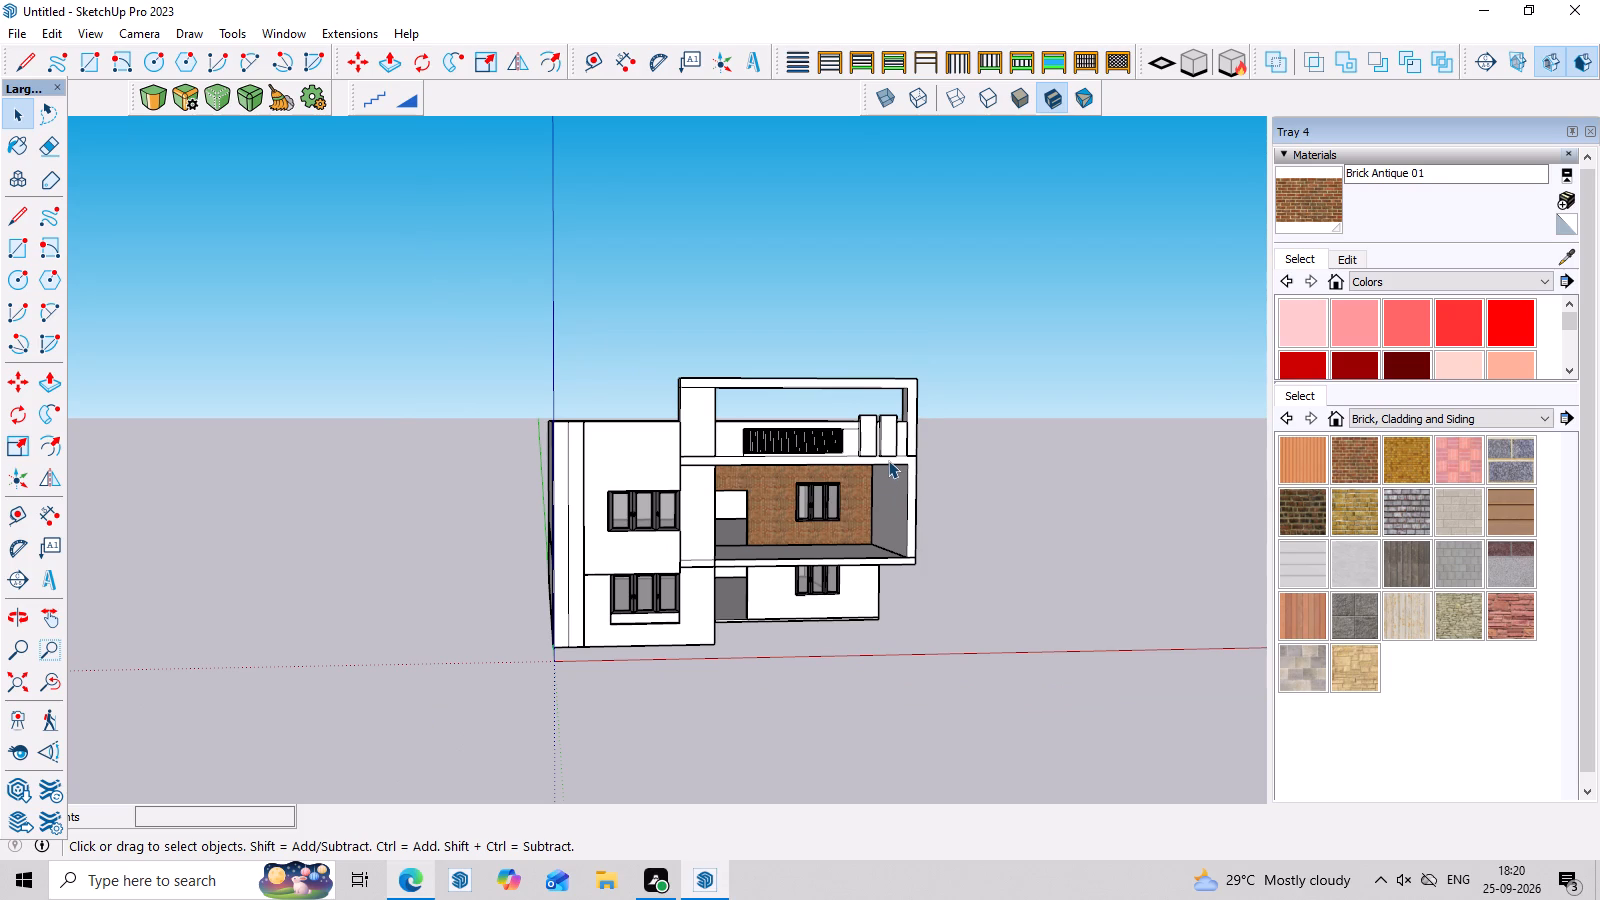
{"action": "scroll", "coordinate": [891, 516], "scroll_direction": "up", "scroll_amount": 3}
{"action": "middle_click_drag", "start_coordinate": [929, 525], "coordinate": [839, 537]}
{"action": "scroll", "coordinate": [837, 537], "scroll_direction": "up", "scroll_amount": 6}
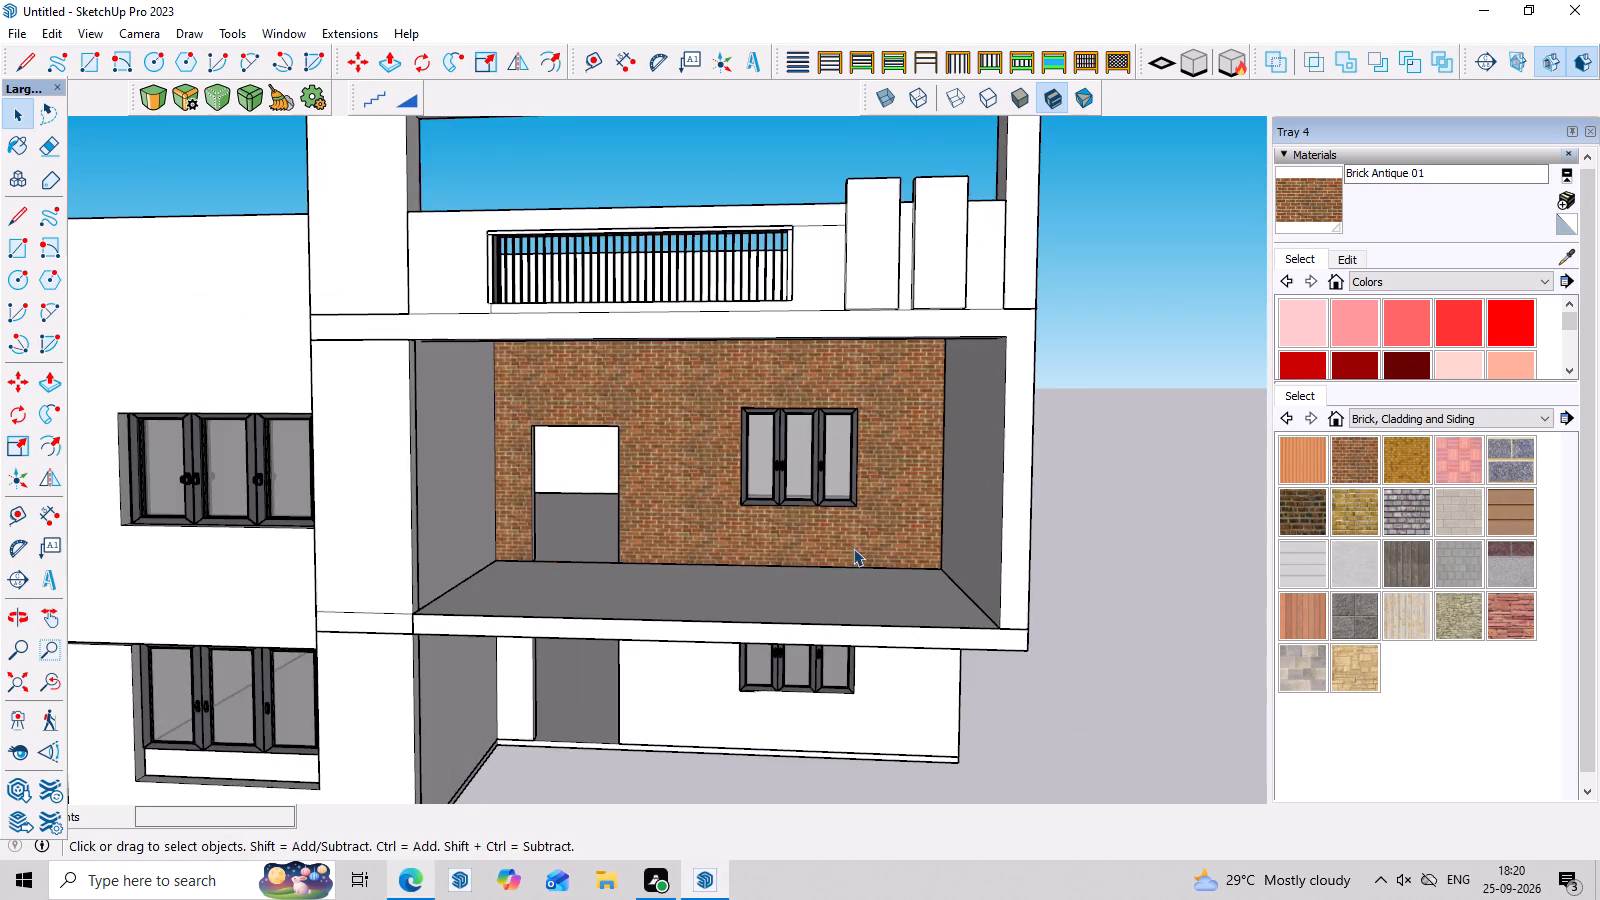
{"action": "middle_click_drag", "start_coordinate": [858, 555], "coordinate": [854, 511]}
{"action": "scroll", "coordinate": [670, 448], "scroll_direction": "up", "scroll_amount": 3}
{"action": "scroll", "coordinate": [575, 381], "scroll_direction": "up", "scroll_amount": 3}
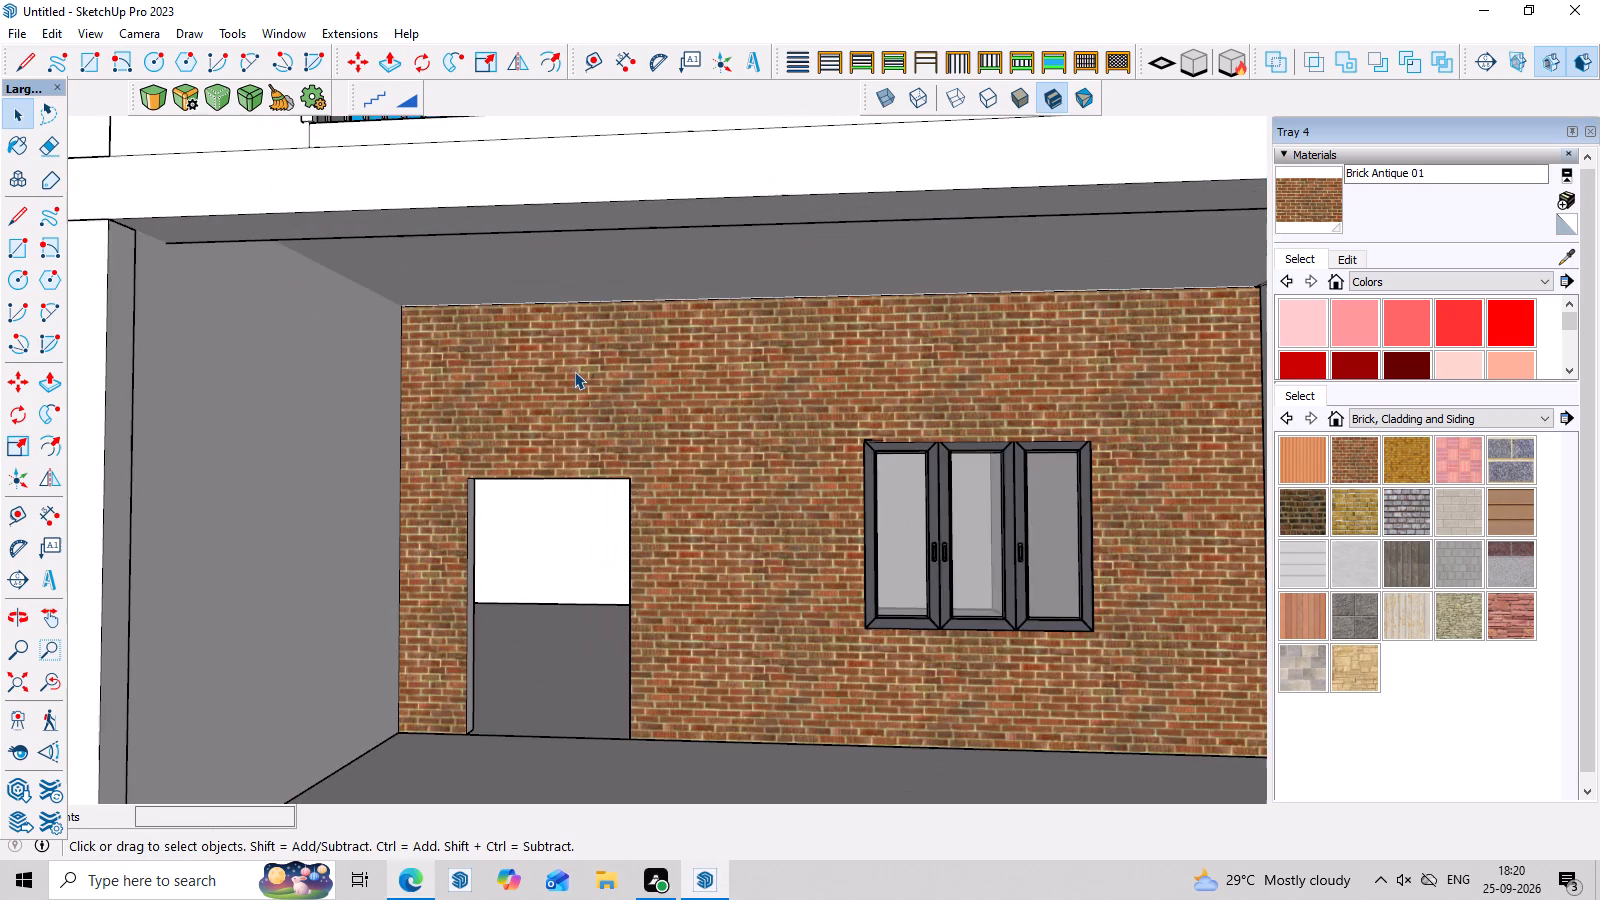
{"action": "middle_click_drag", "start_coordinate": [582, 342], "coordinate": [596, 289]}
{"action": "scroll", "coordinate": [590, 352], "scroll_direction": "down", "scroll_amount": 6}
{"action": "middle_click_drag", "start_coordinate": [629, 474], "coordinate": [634, 520]}
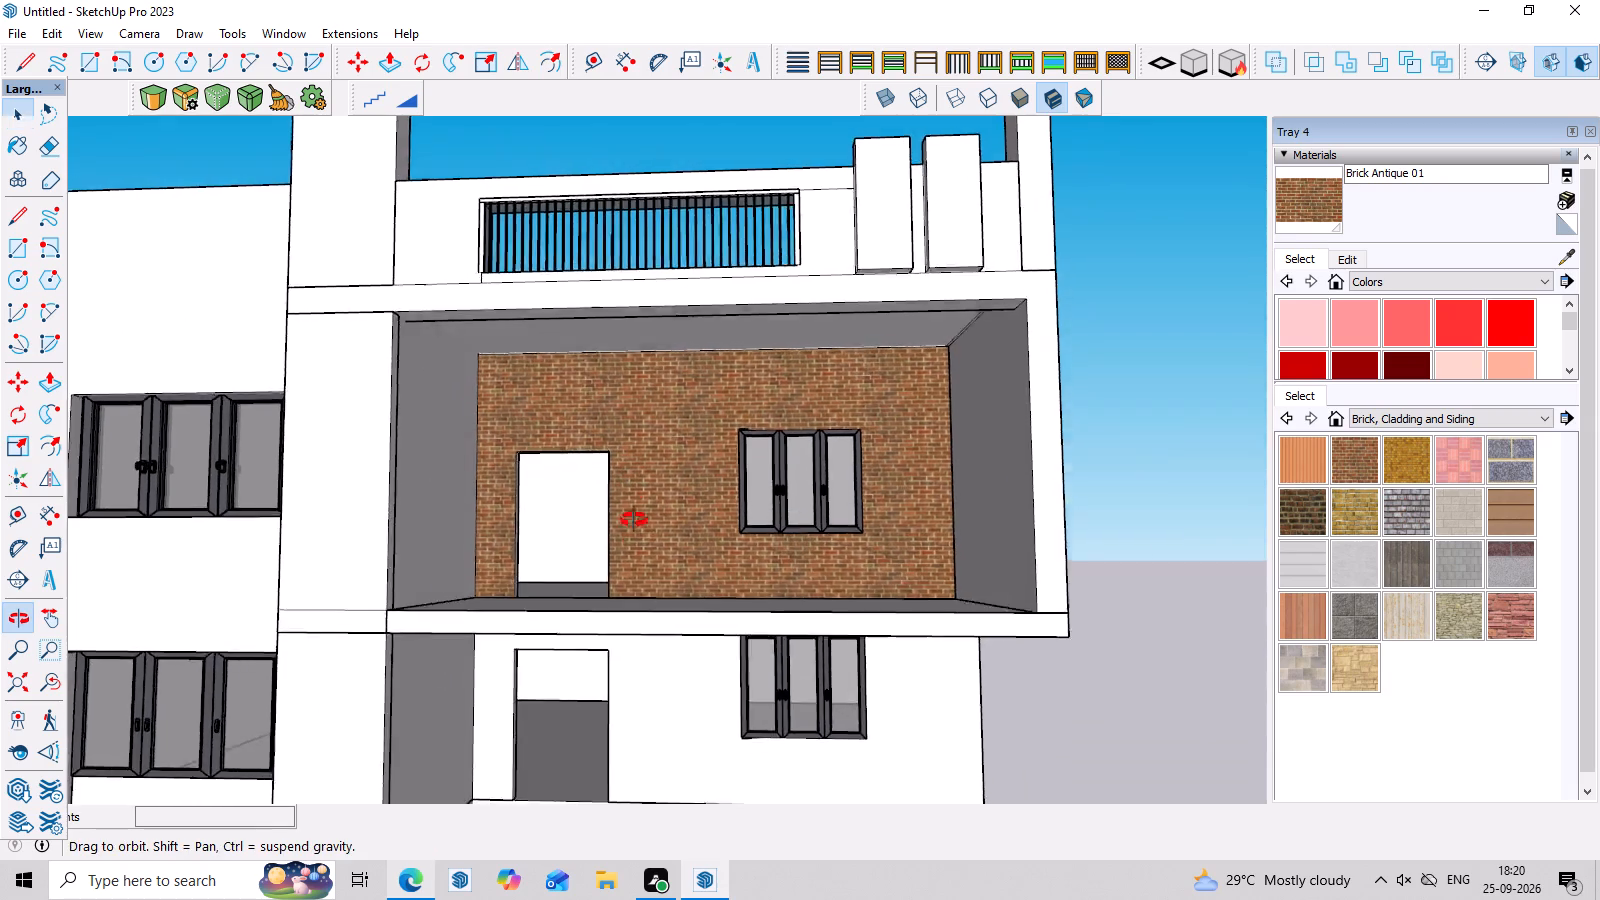
{"action": "middle_click_drag", "start_coordinate": [634, 520], "coordinate": [637, 559]}
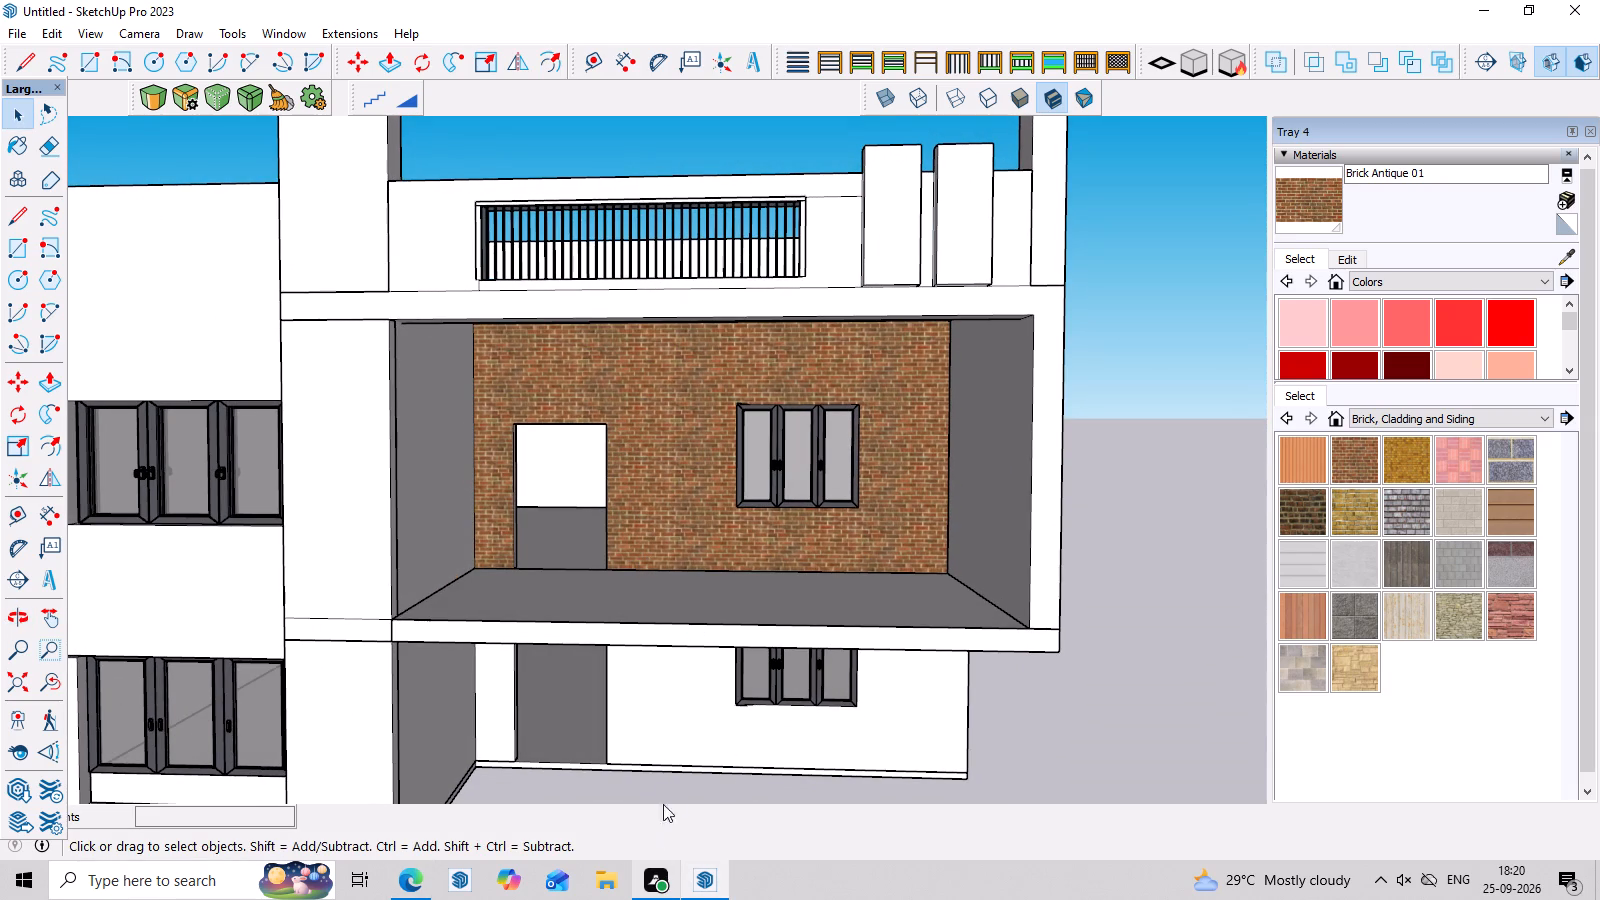
{"action": "scroll", "coordinate": [759, 487], "scroll_direction": "down", "scroll_amount": 3}
{"action": "middle_click_drag", "start_coordinate": [849, 524], "coordinate": [859, 468]}
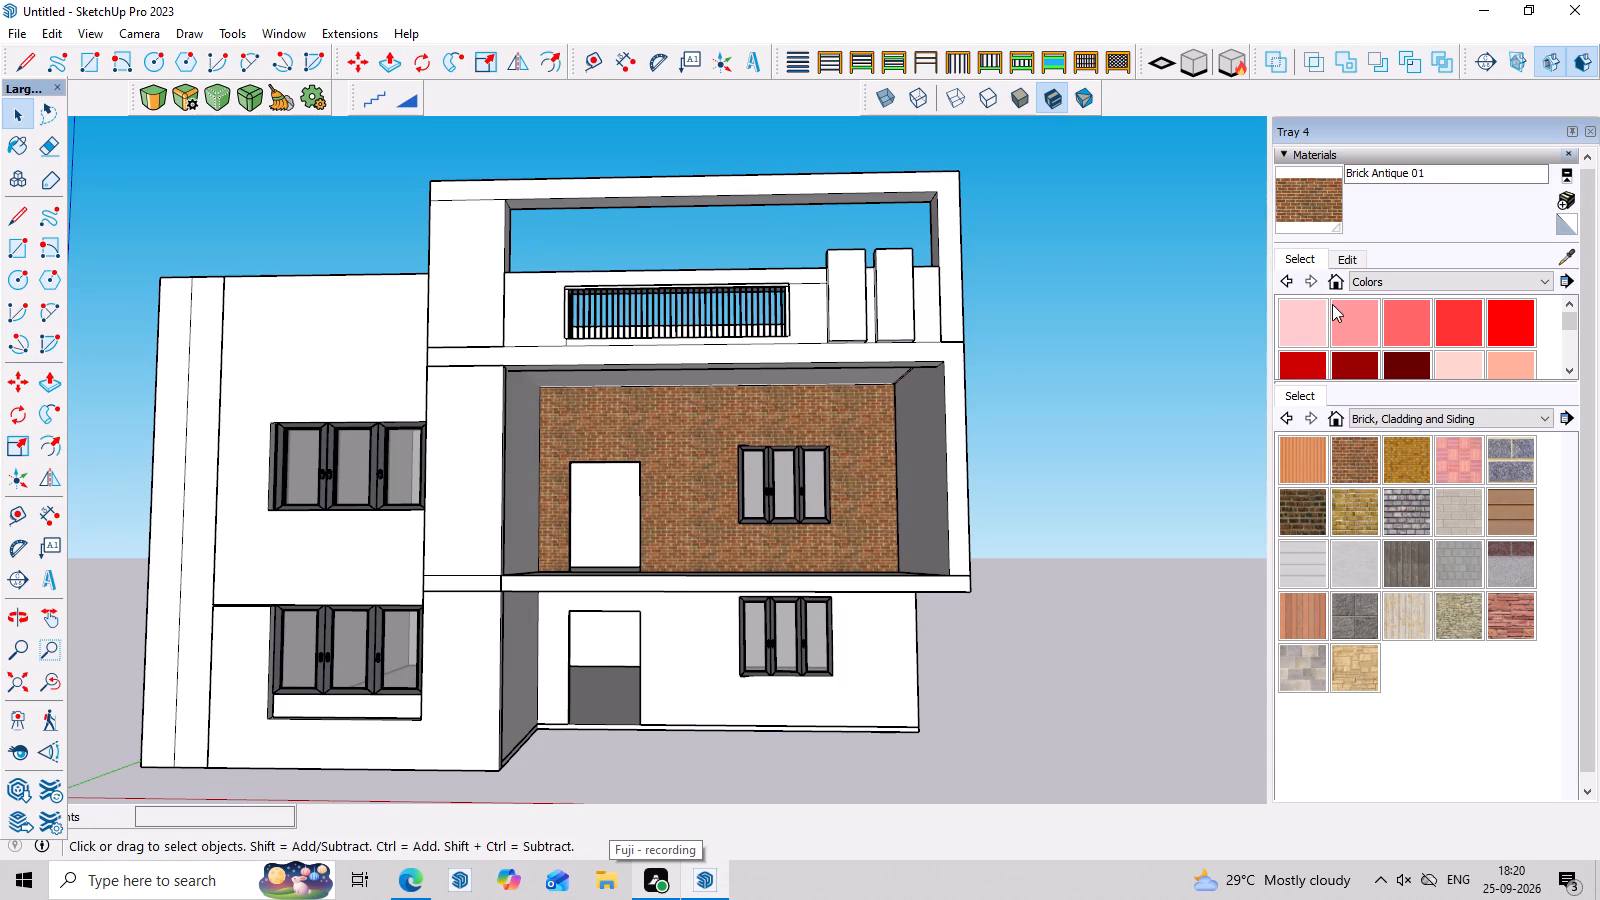
Browse the Colors, Landscaping, Fencing and Vegetation, and Brick, Cladding and Siding collections for another wall finish.
{"action": "scroll", "coordinate": [1332, 304], "scroll_direction": "up", "scroll_amount": 3}
{"action": "scroll", "coordinate": [1332, 304], "scroll_direction": "down", "scroll_amount": 2}
{"action": "scroll", "coordinate": [1386, 292], "scroll_direction": "up", "scroll_amount": 1}
{"action": "left_click", "coordinate": [1386, 292]}
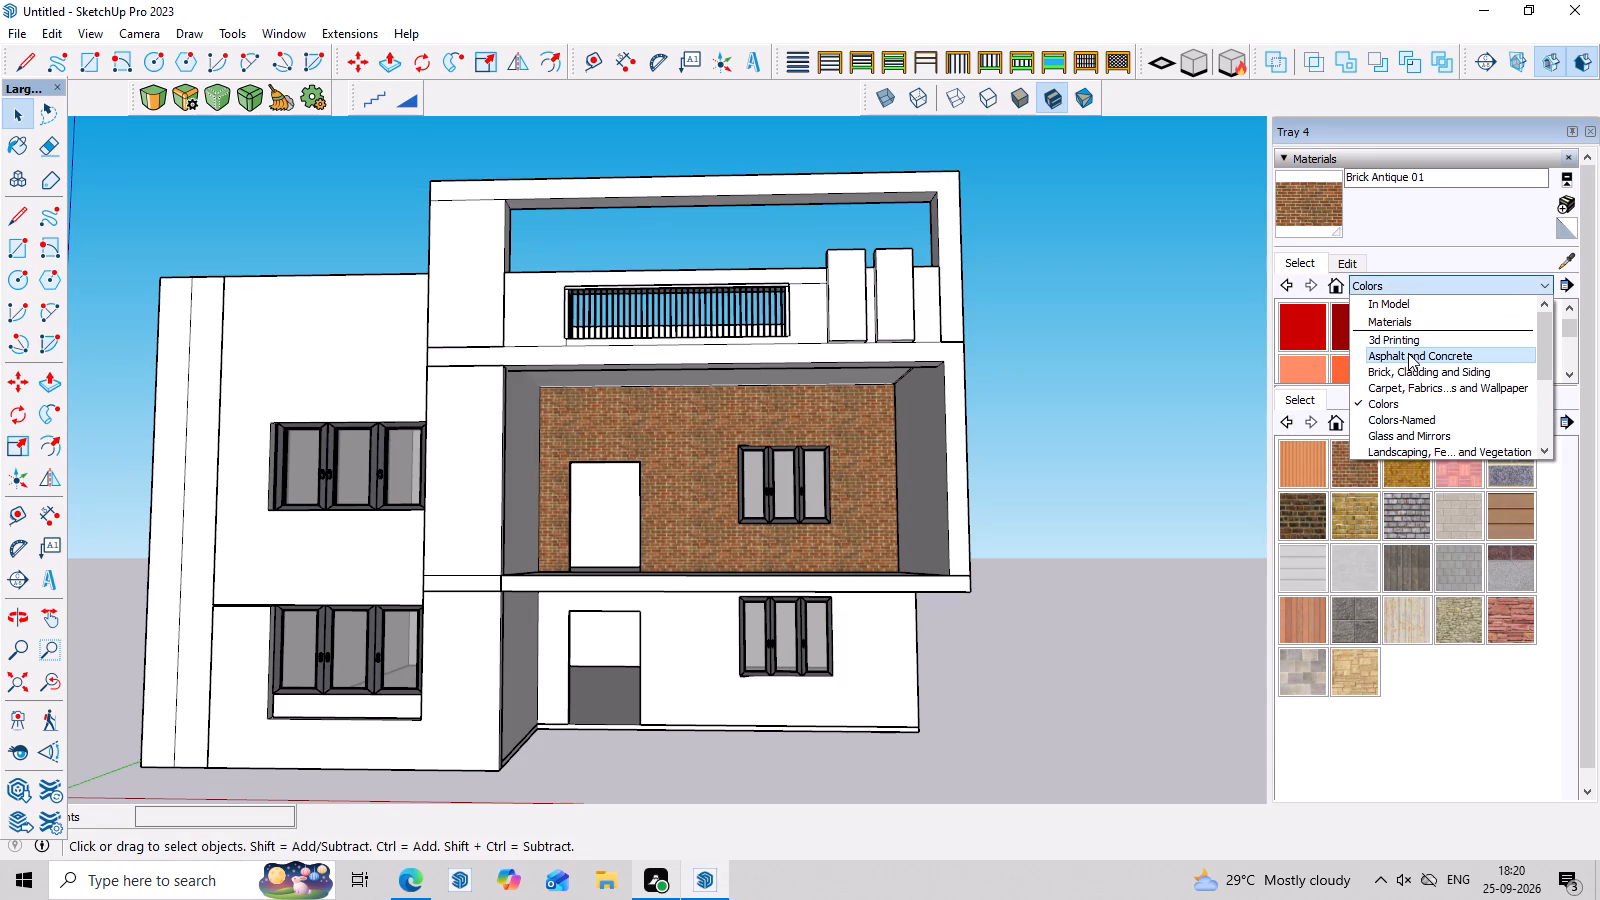
{"action": "left_click", "coordinate": [1405, 397]}
{"action": "scroll", "coordinate": [1405, 335], "scroll_direction": "down", "scroll_amount": 3}
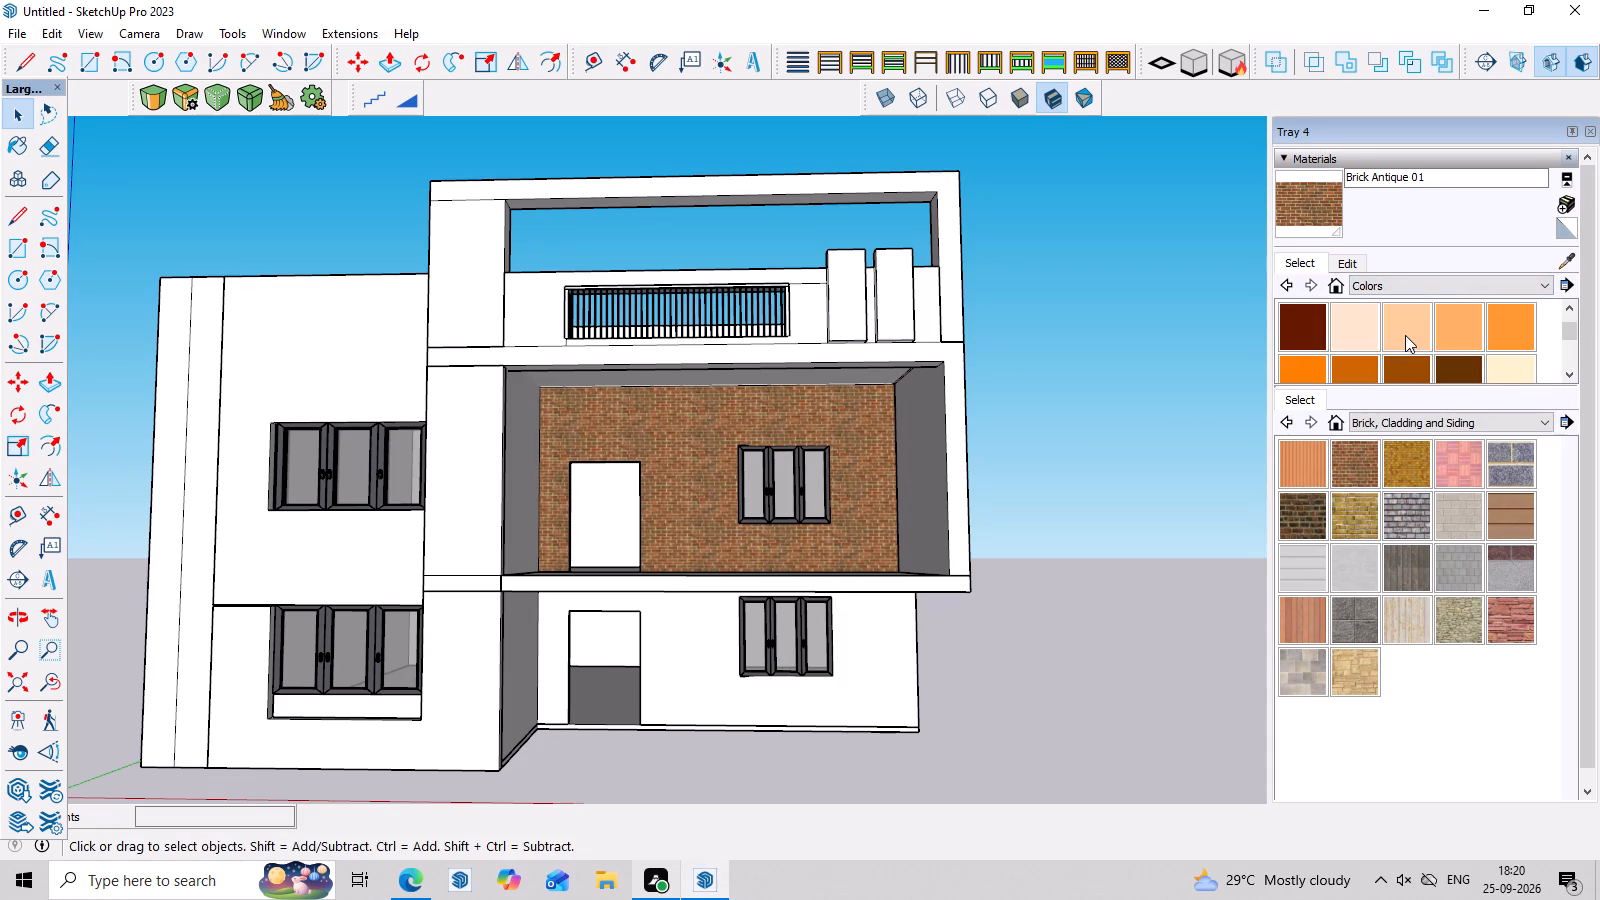
{"action": "scroll", "coordinate": [1405, 335], "scroll_direction": "down", "scroll_amount": 8}
{"action": "left_click", "coordinate": [1409, 427]}
{"action": "scroll", "coordinate": [1407, 504], "scroll_direction": "down", "scroll_amount": 1}
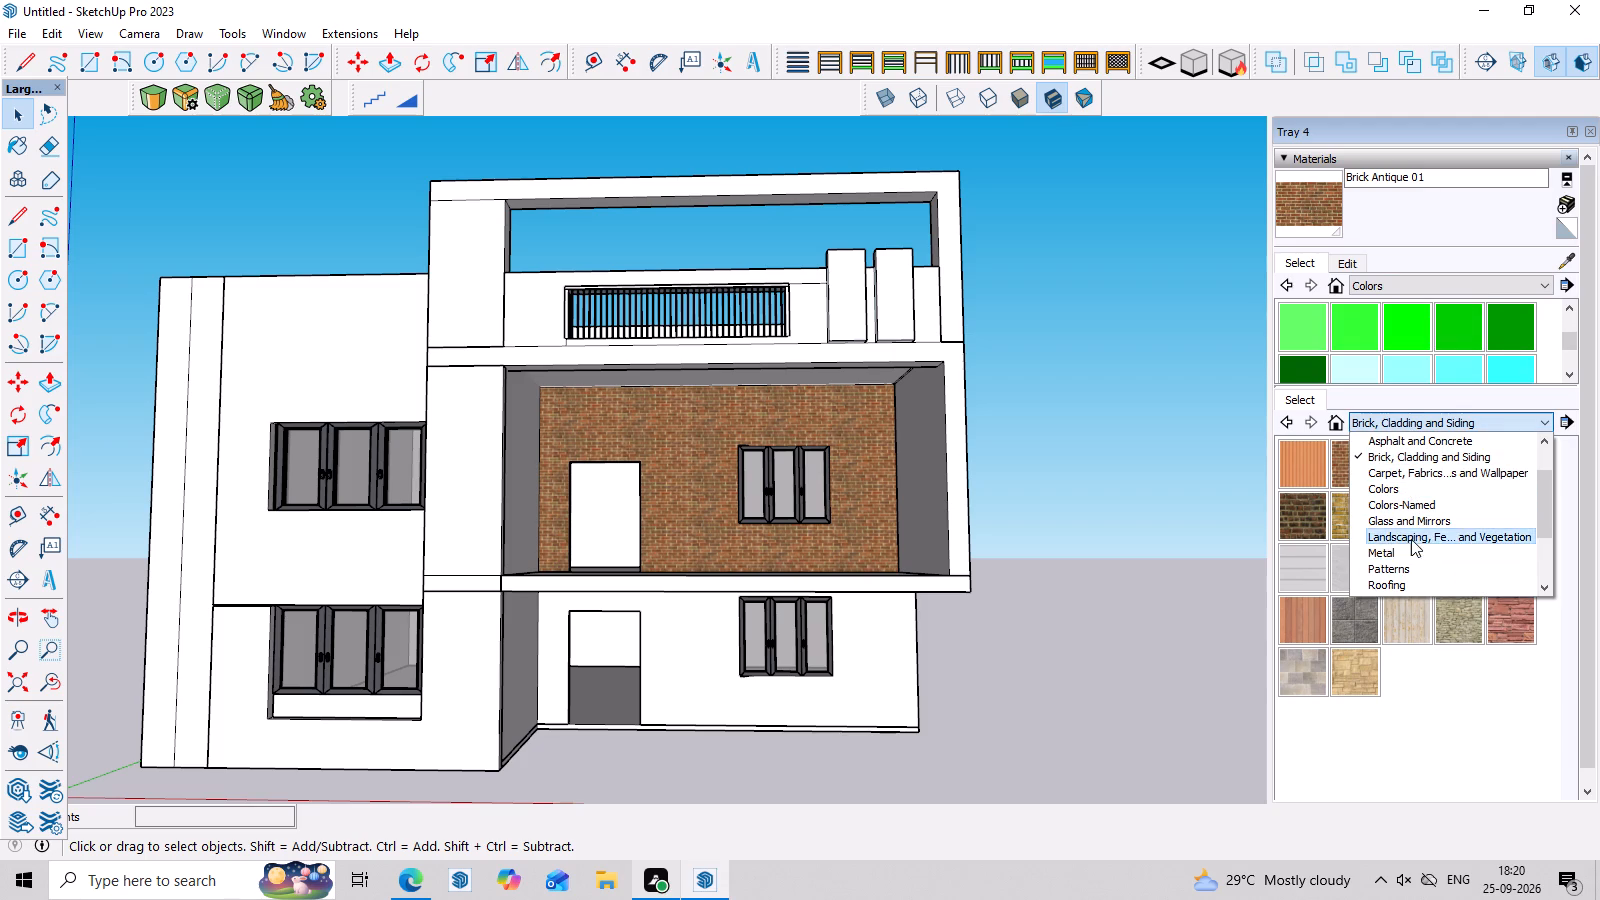
{"action": "left_click", "coordinate": [1411, 537]}
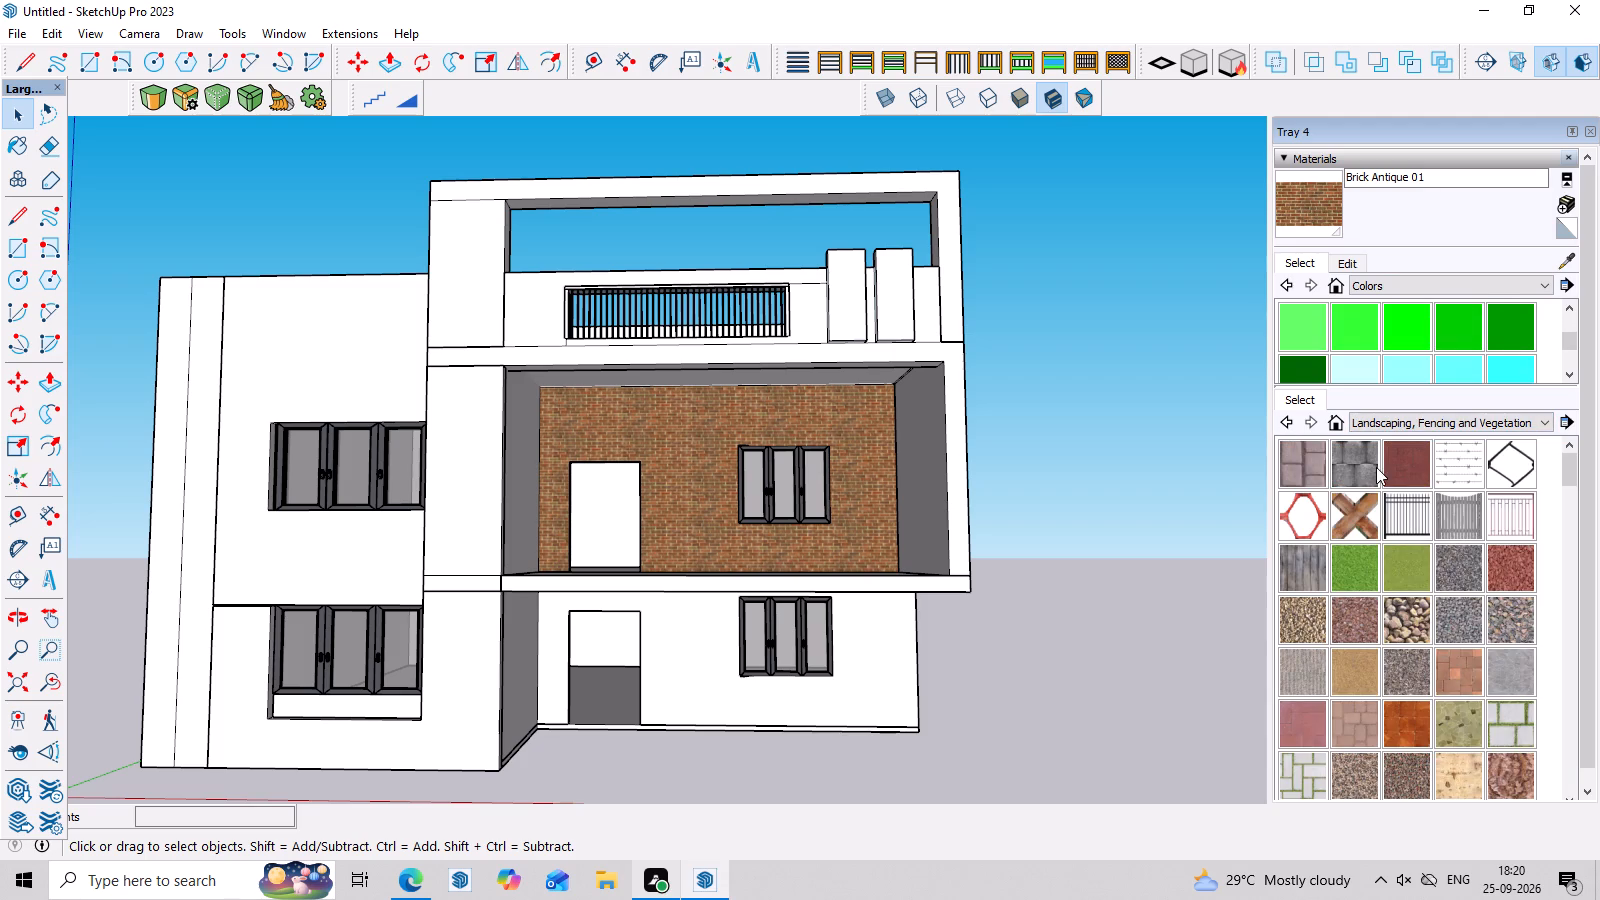
{"action": "scroll", "coordinate": [1376, 467], "scroll_direction": "down", "scroll_amount": 7}
{"action": "scroll", "coordinate": [1389, 497], "scroll_direction": "up", "scroll_amount": 3}
{"action": "left_click", "coordinate": [1427, 420]}
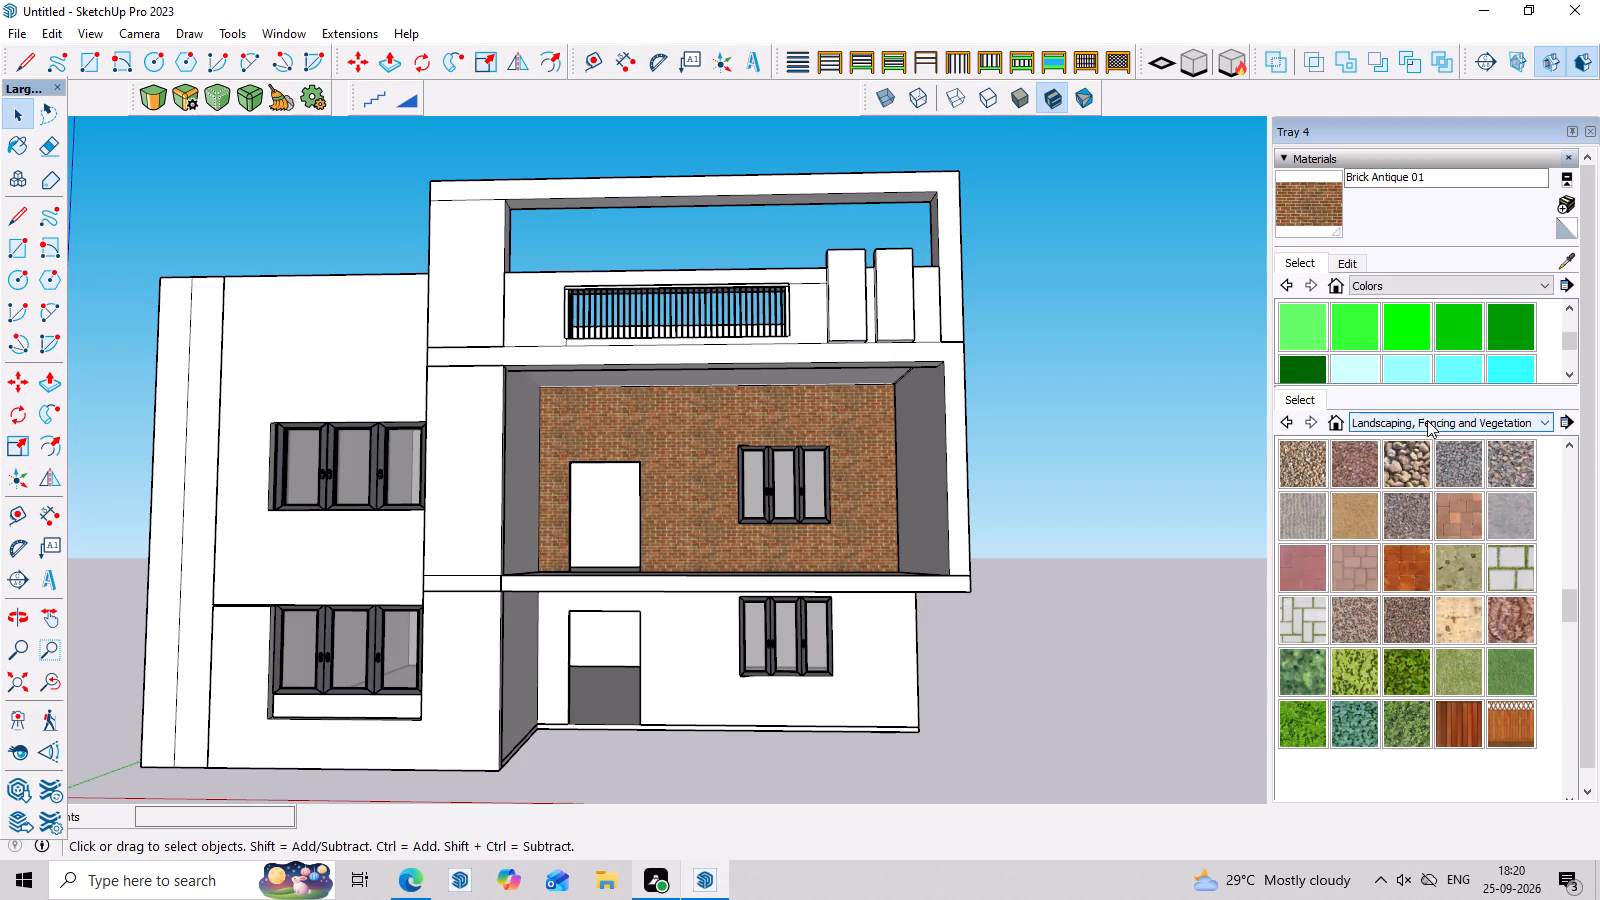
{"action": "scroll", "coordinate": [1426, 511], "scroll_direction": "up", "scroll_amount": 3}
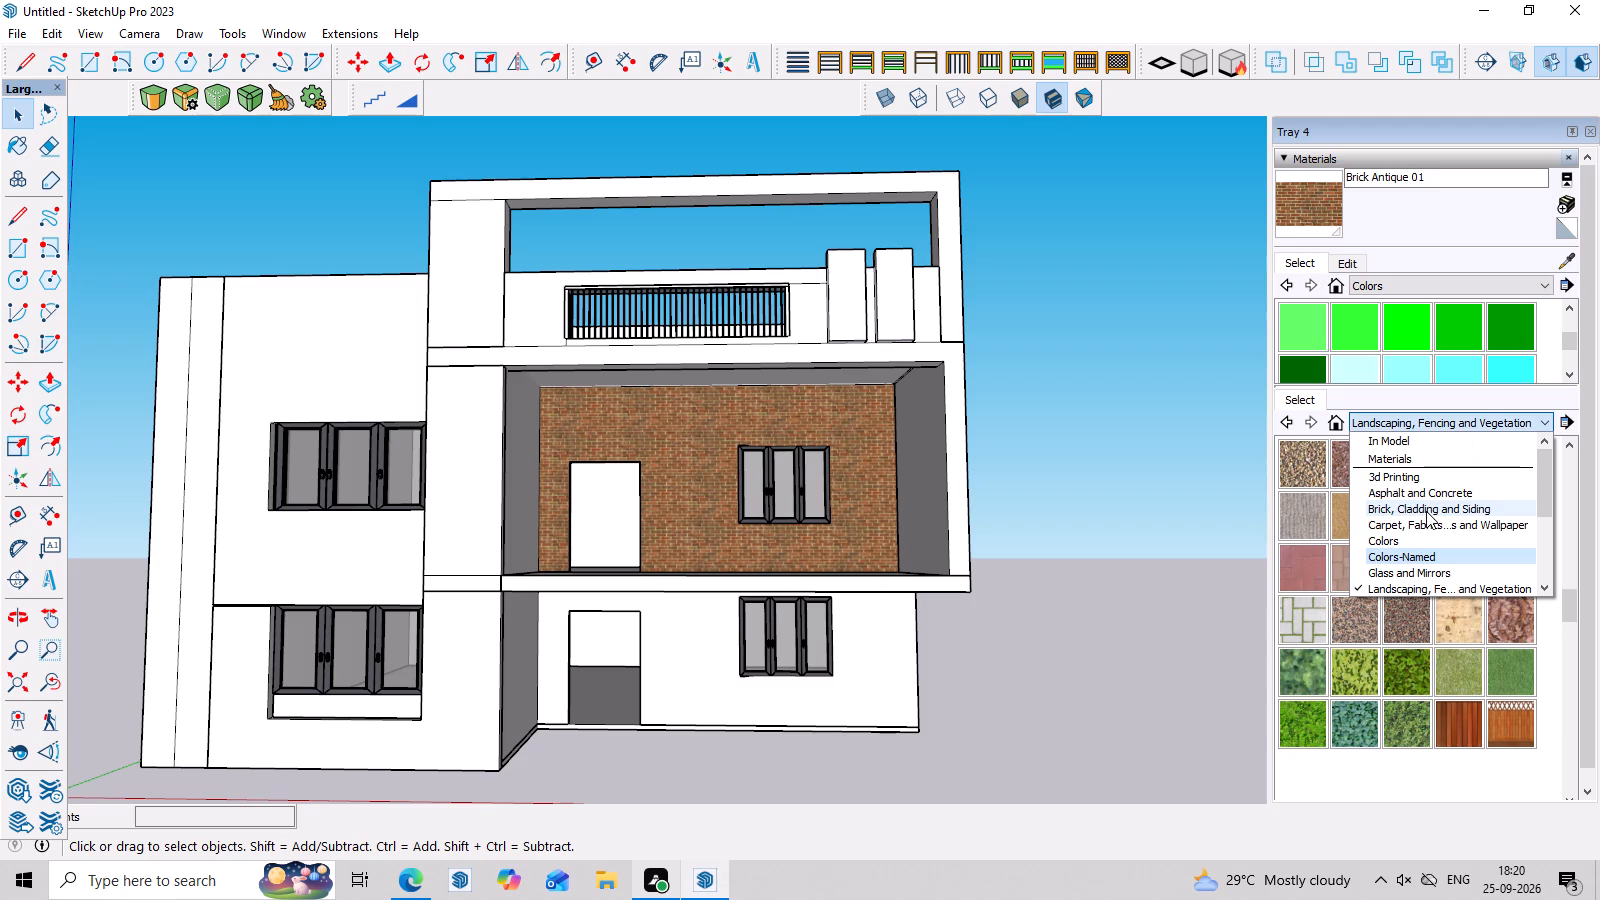
{"action": "left_click", "coordinate": [1423, 515]}
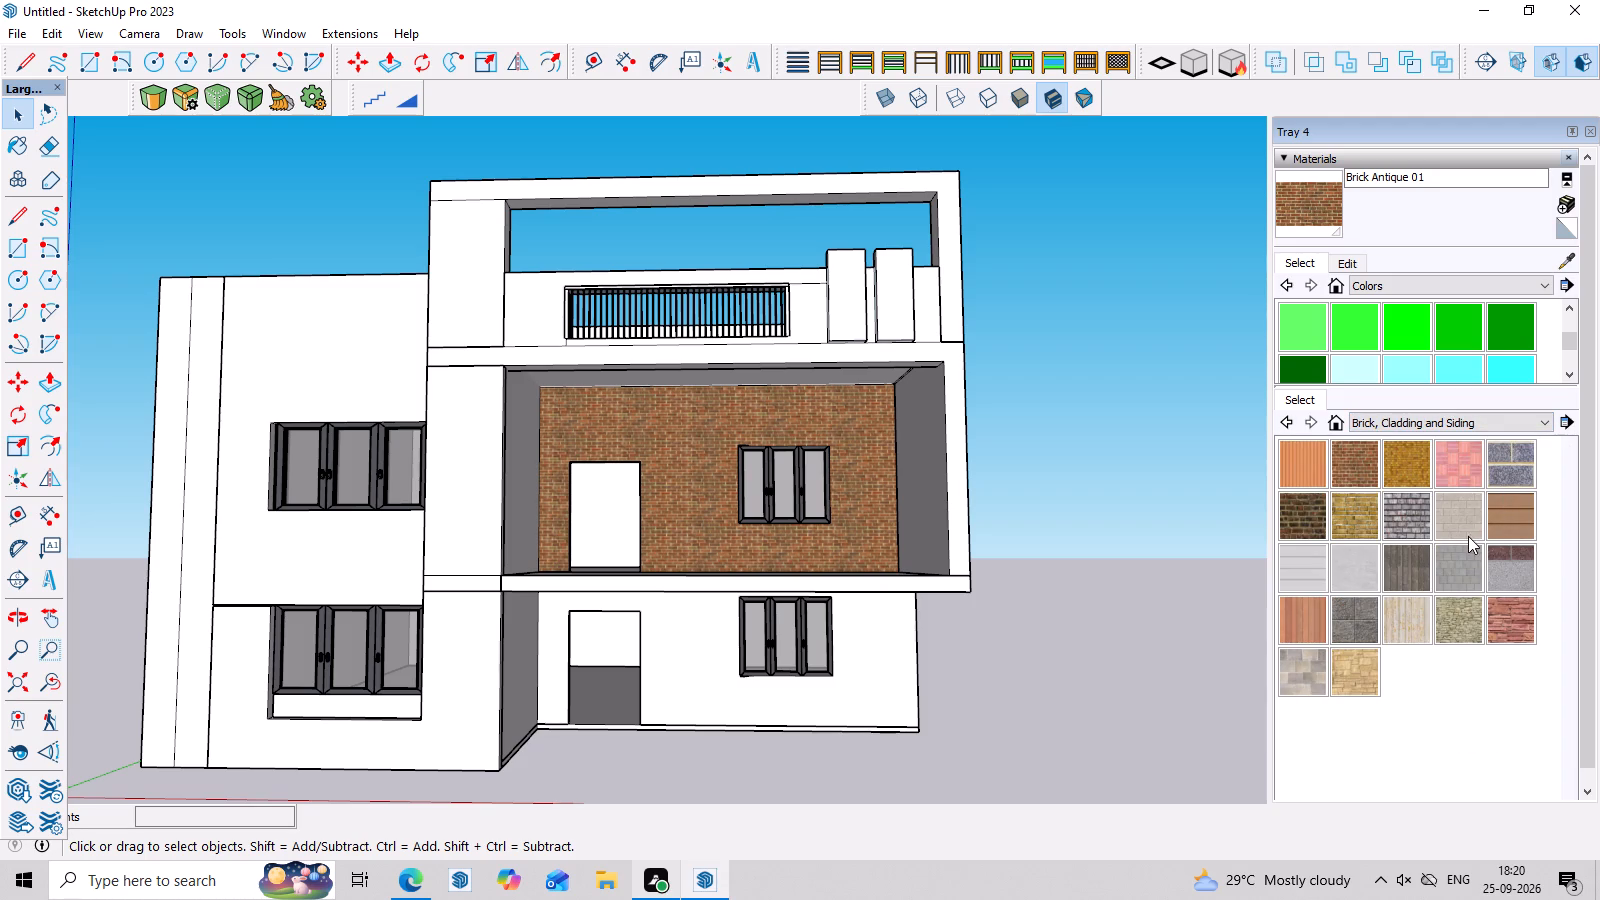
Create a material with darkened brightness based on Formica Speckled Grey from the Synthetic Surfaces collection.
{"action": "left_click", "coordinate": [1421, 422]}
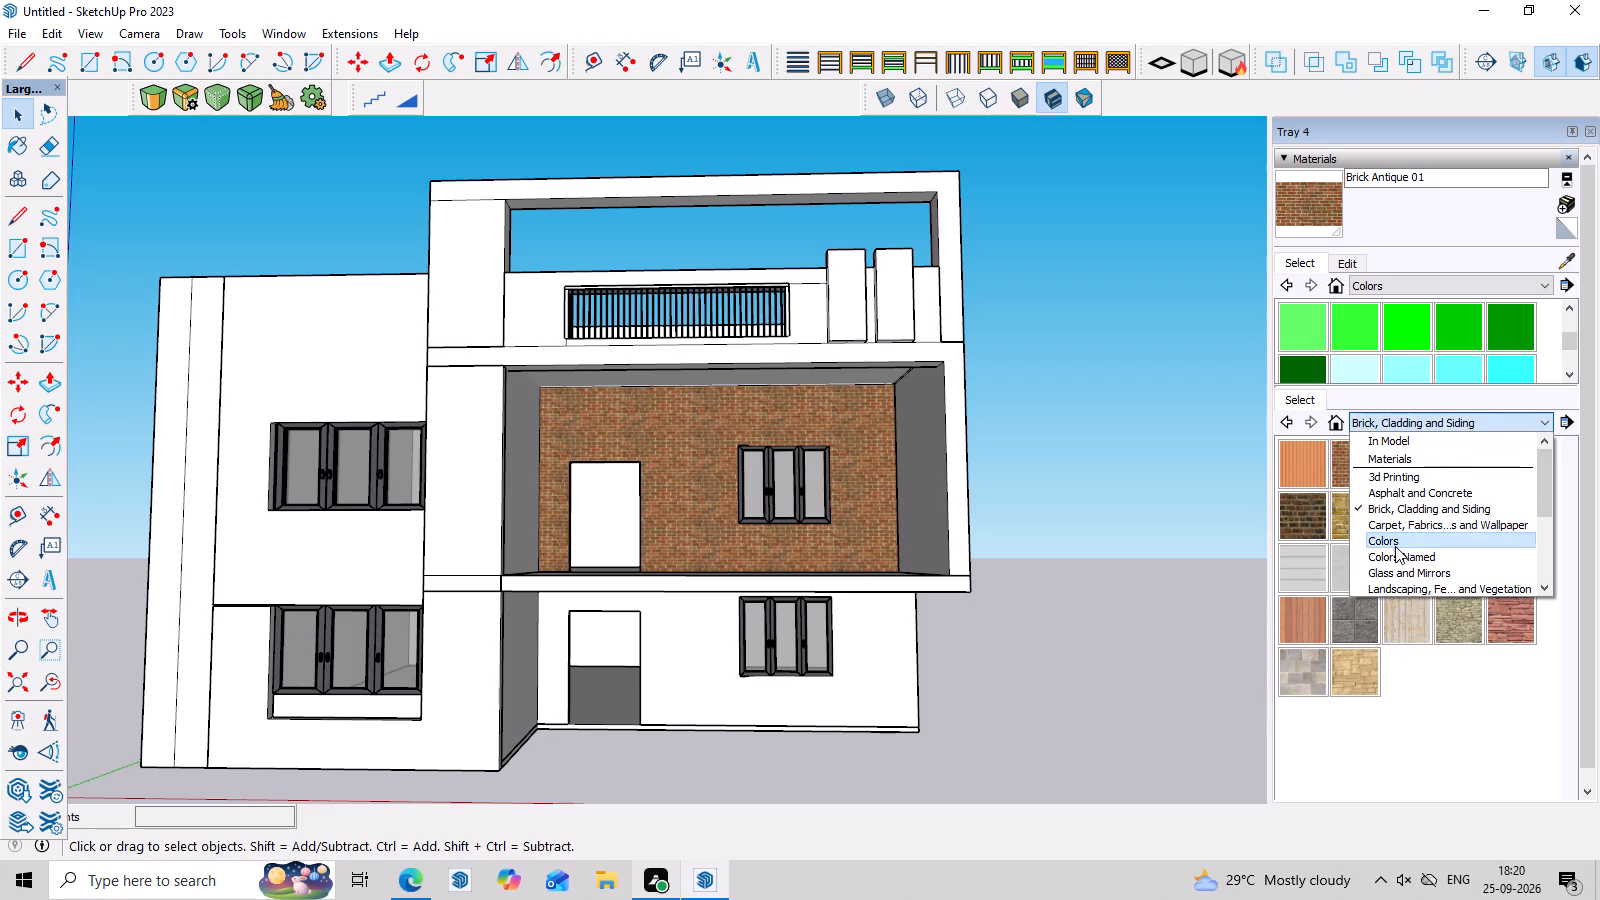
{"action": "scroll", "coordinate": [1399, 581], "scroll_direction": "down", "scroll_amount": 3}
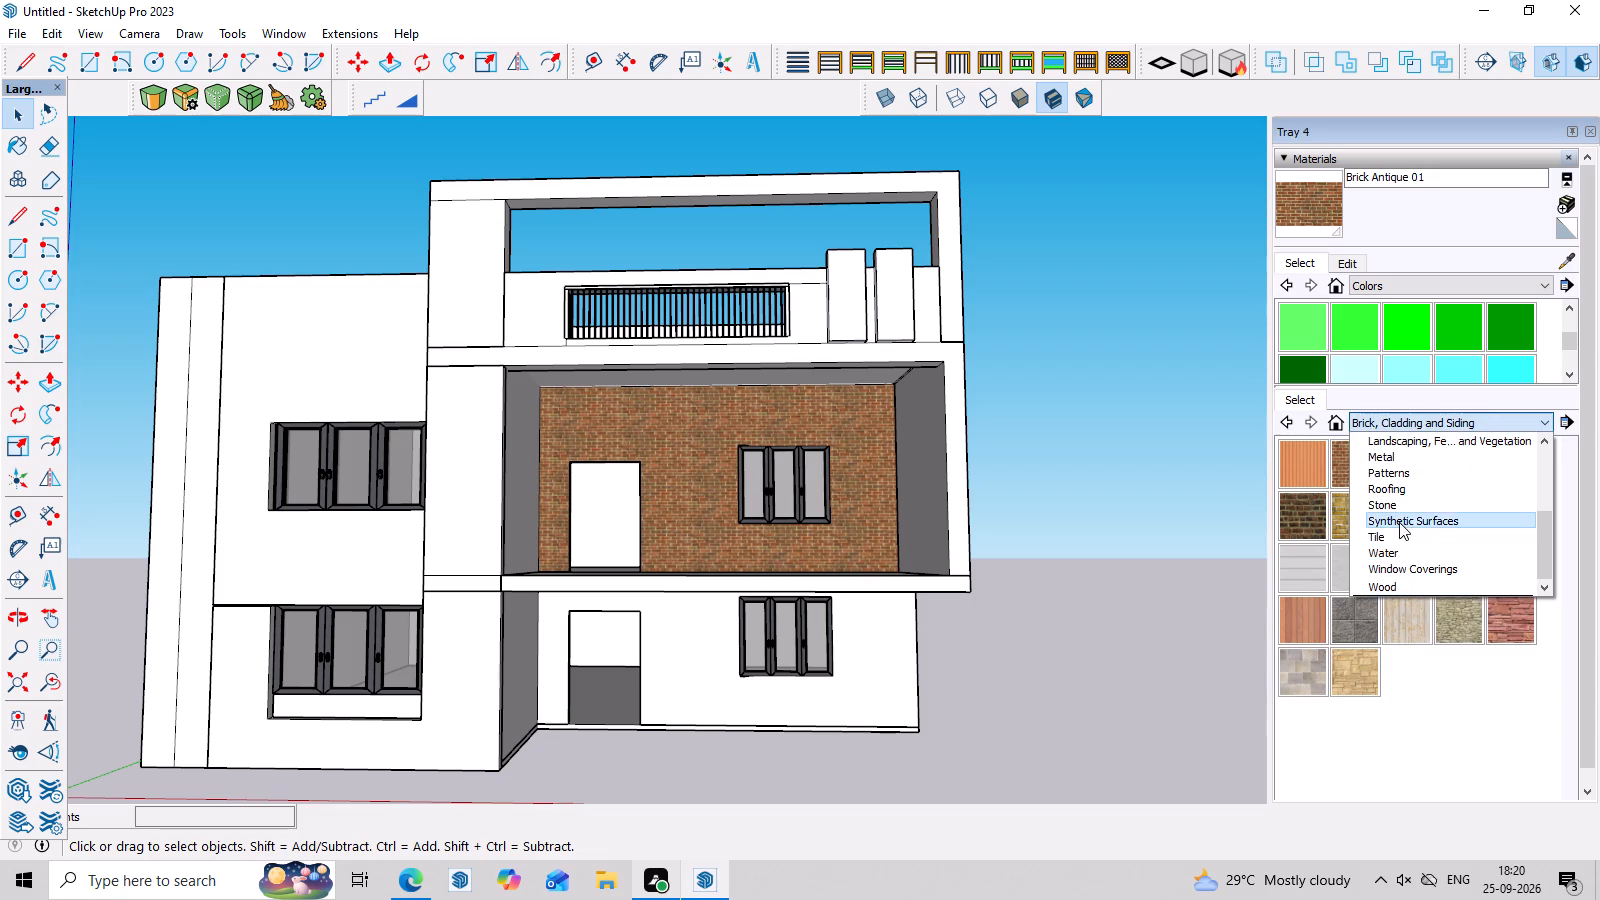
{"action": "left_click", "coordinate": [1399, 522]}
{"action": "left_click", "coordinate": [1311, 516]}
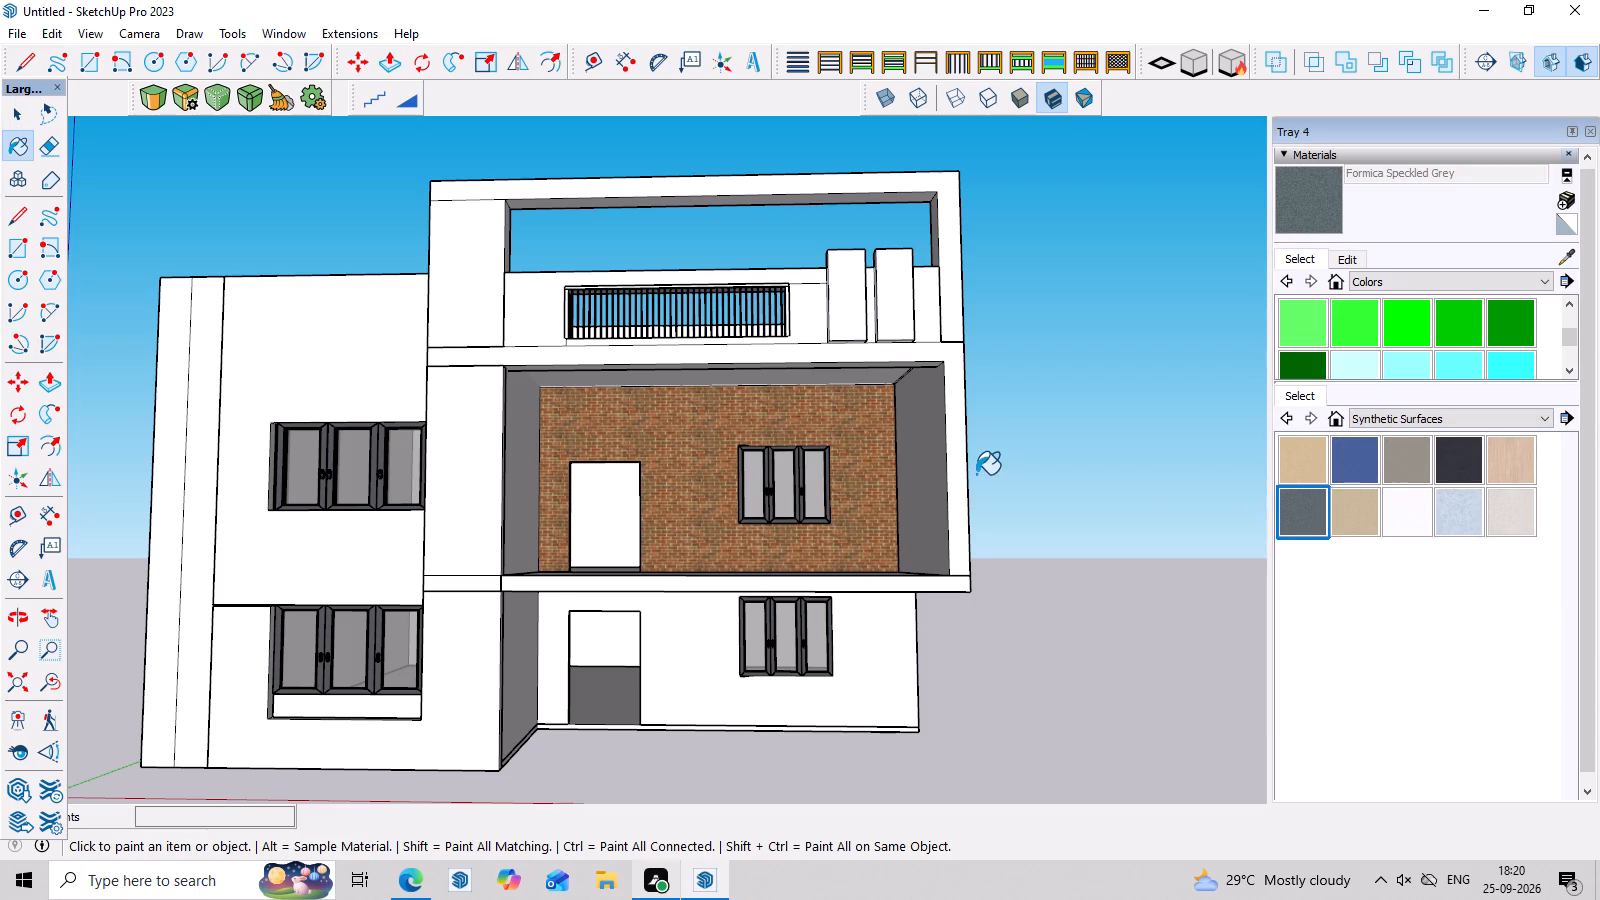
{"action": "scroll", "coordinate": [936, 474], "scroll_direction": "up", "scroll_amount": 2}
{"action": "scroll", "coordinate": [924, 474], "scroll_direction": "down", "scroll_amount": 3}
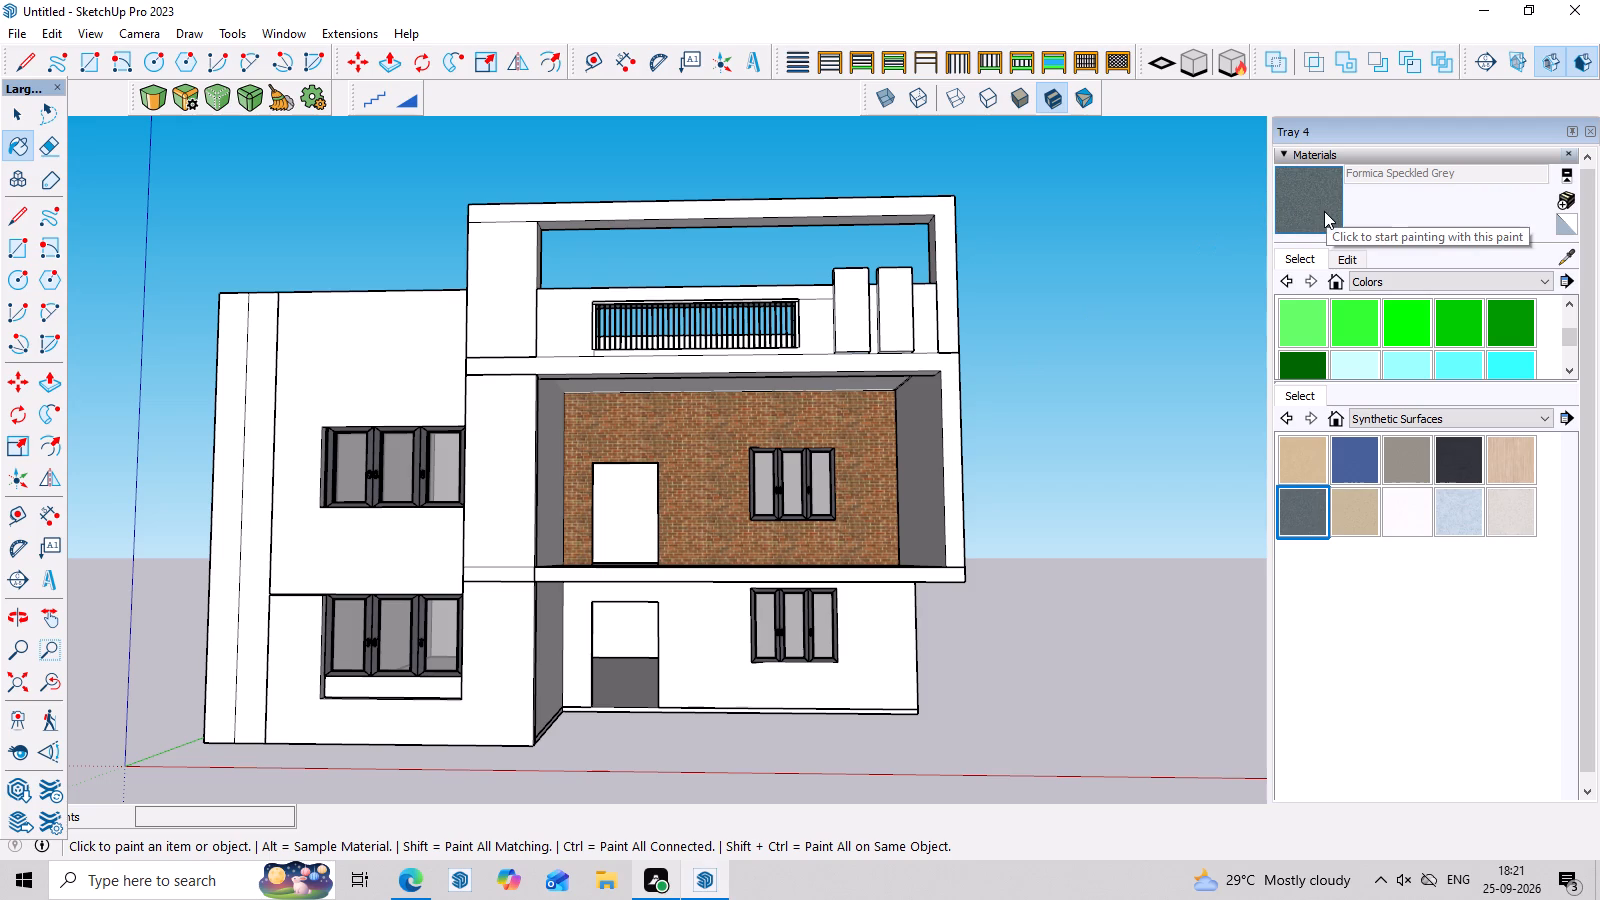
{"action": "left_click", "coordinate": [1324, 211]}
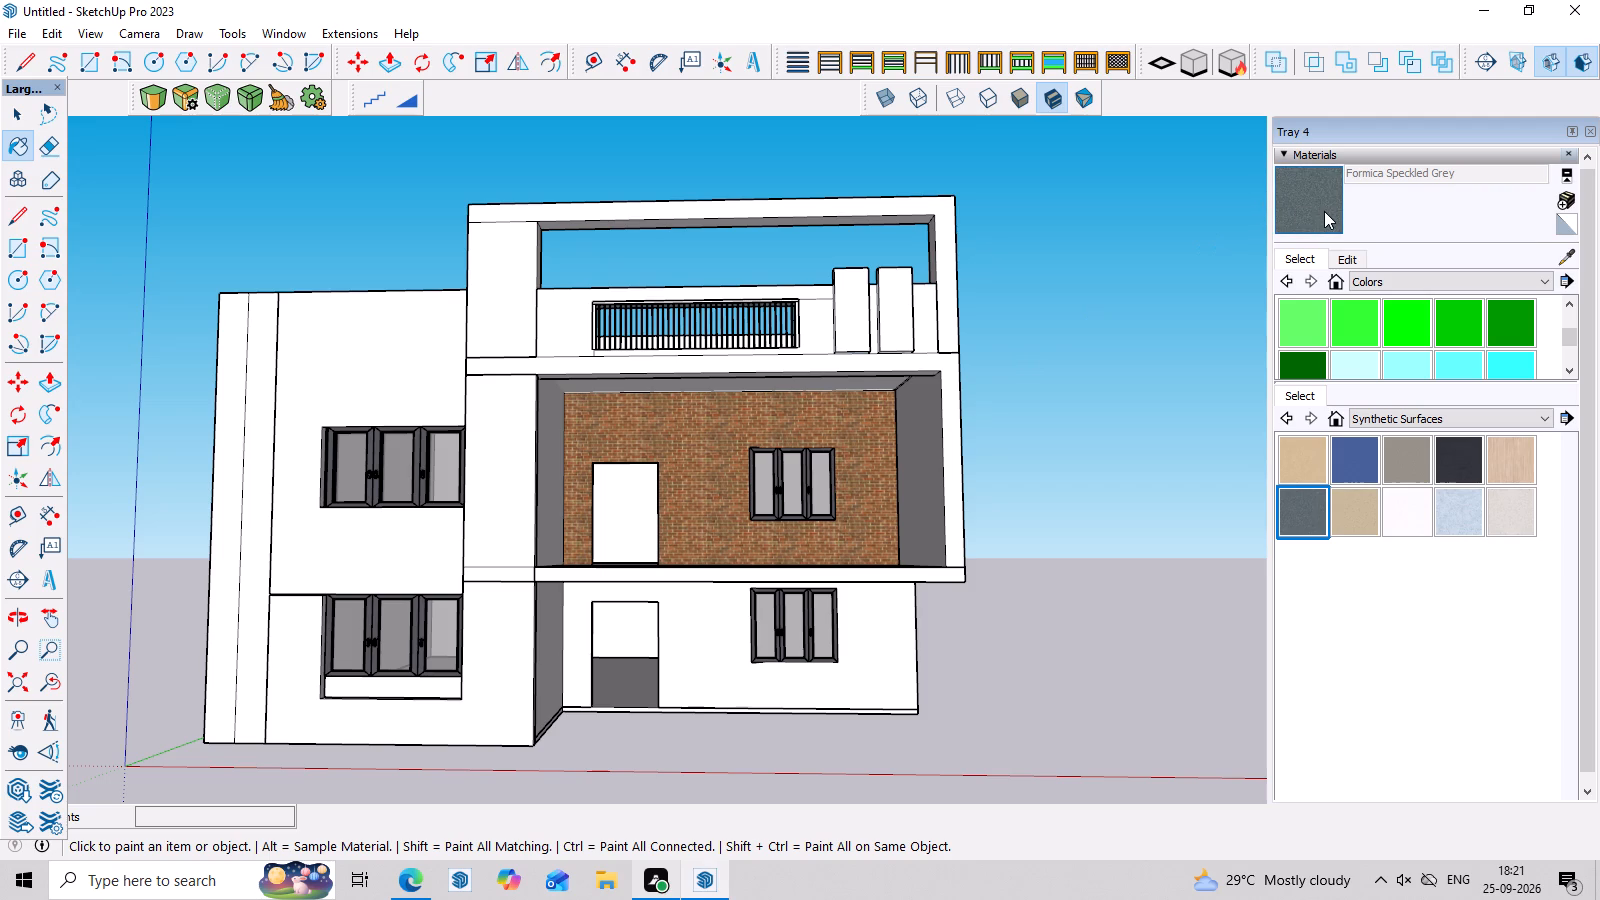
{"action": "left_click", "coordinate": [1577, 204]}
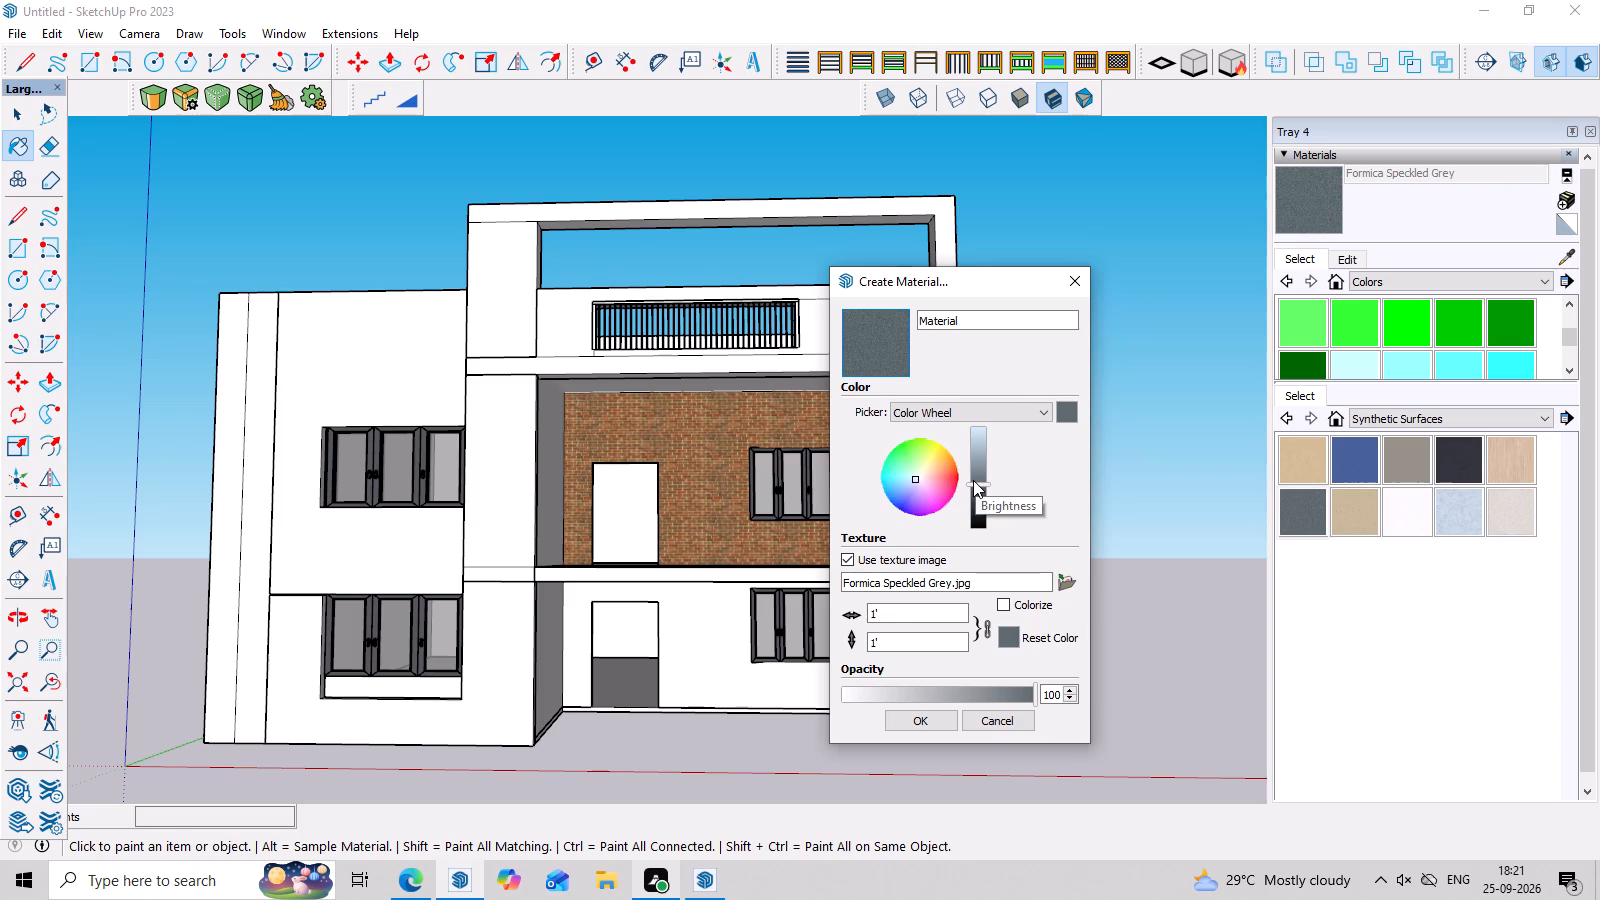
{"action": "left_click_drag", "start_coordinate": [973, 480], "coordinate": [976, 497]}
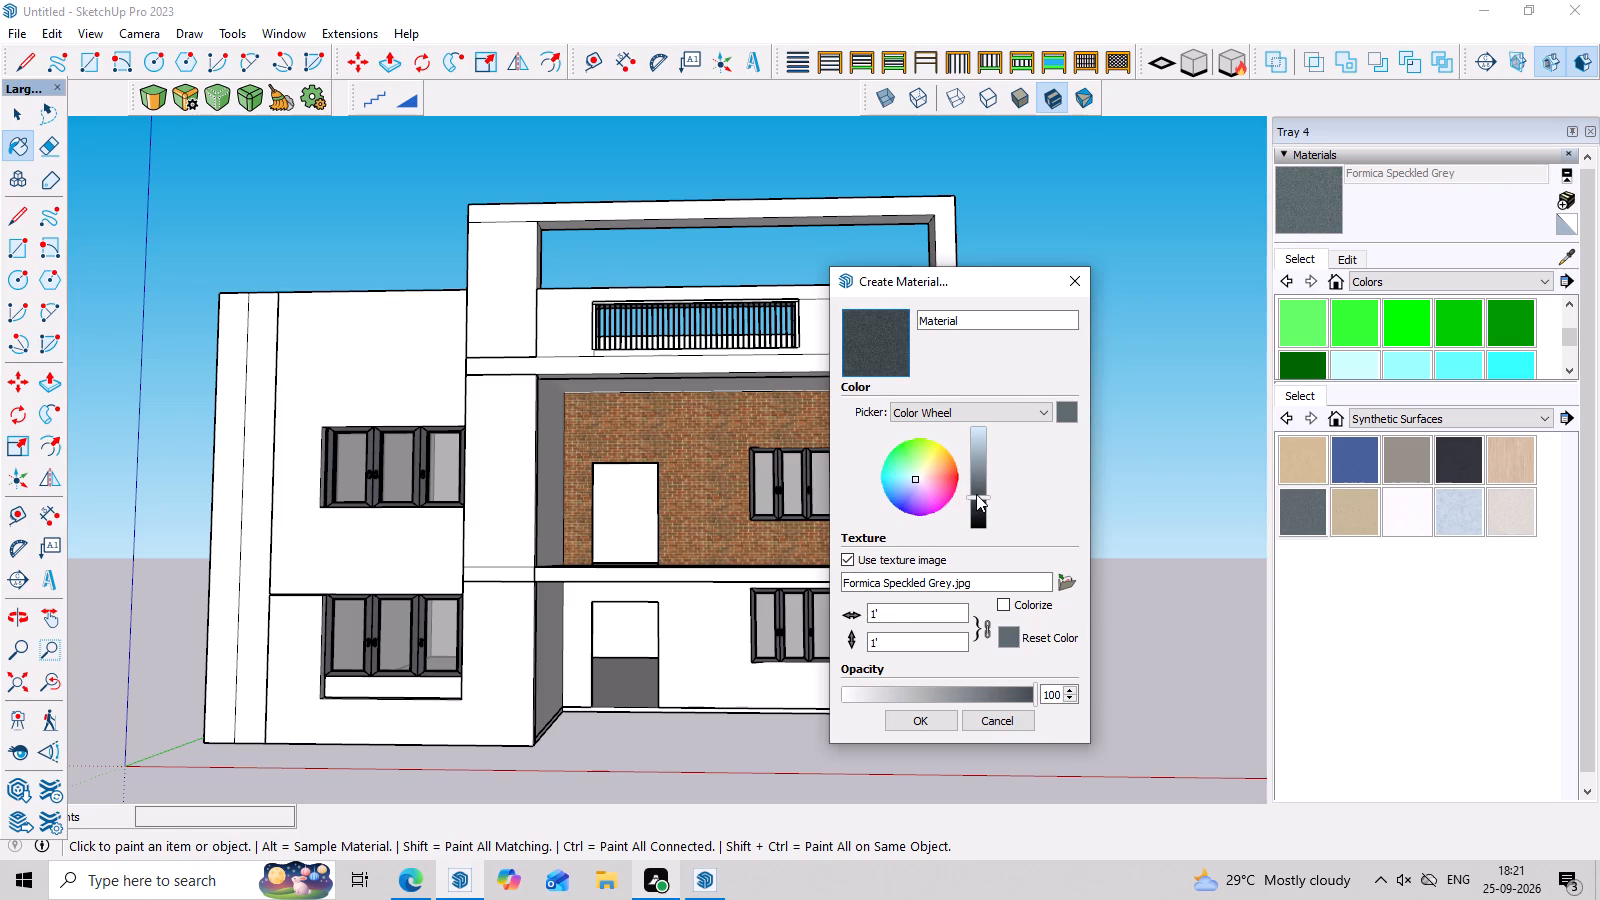
{"action": "left_click", "coordinate": [929, 723]}
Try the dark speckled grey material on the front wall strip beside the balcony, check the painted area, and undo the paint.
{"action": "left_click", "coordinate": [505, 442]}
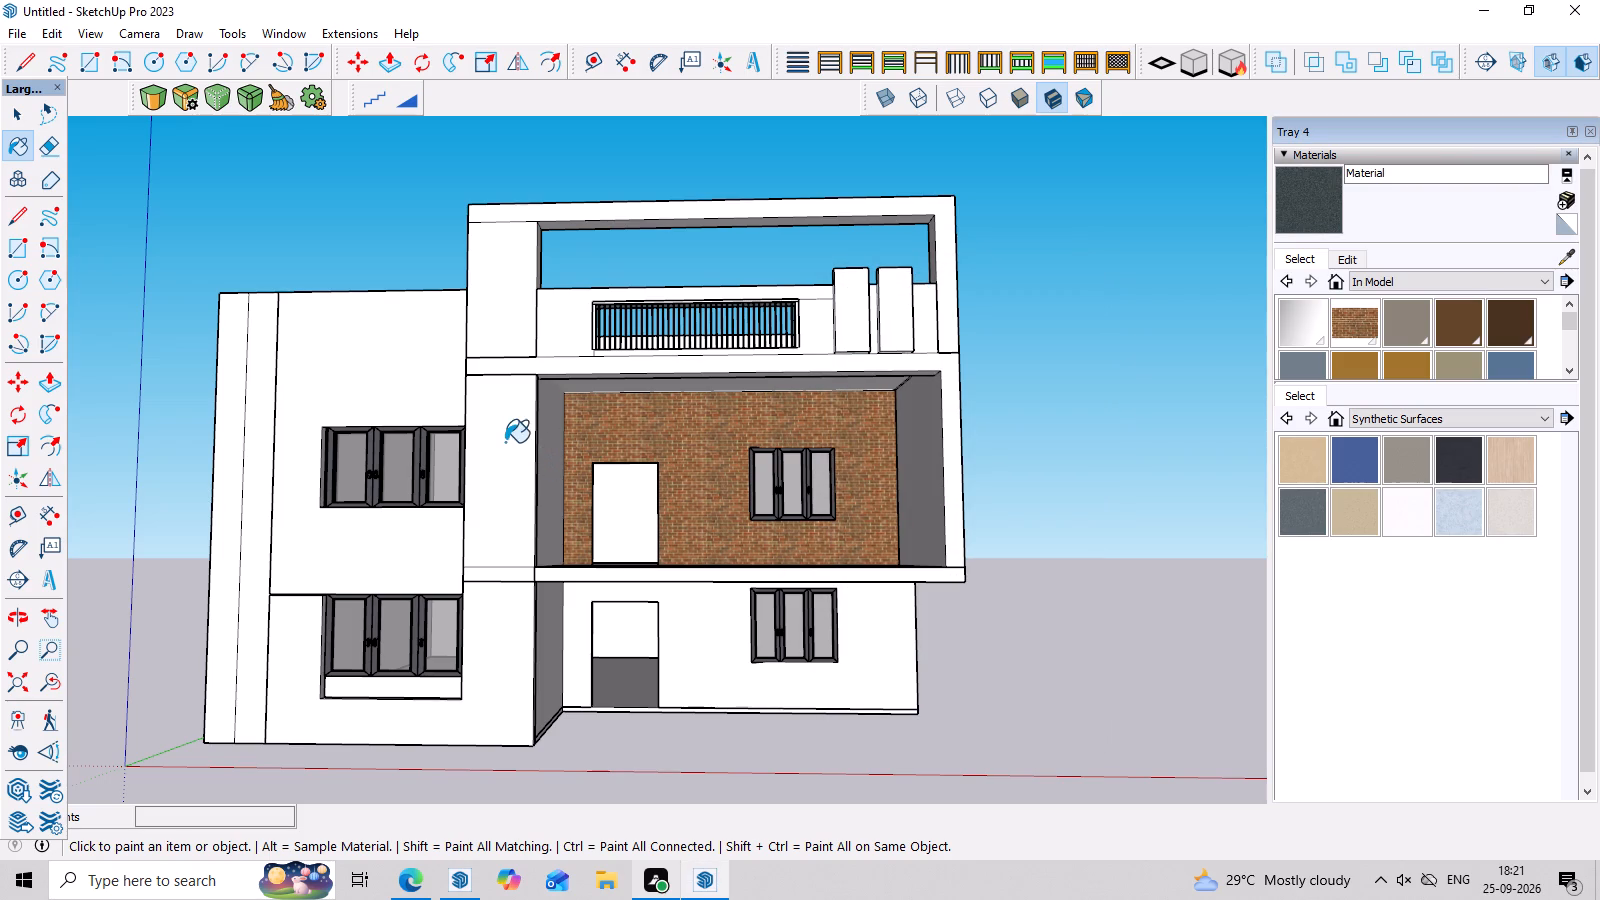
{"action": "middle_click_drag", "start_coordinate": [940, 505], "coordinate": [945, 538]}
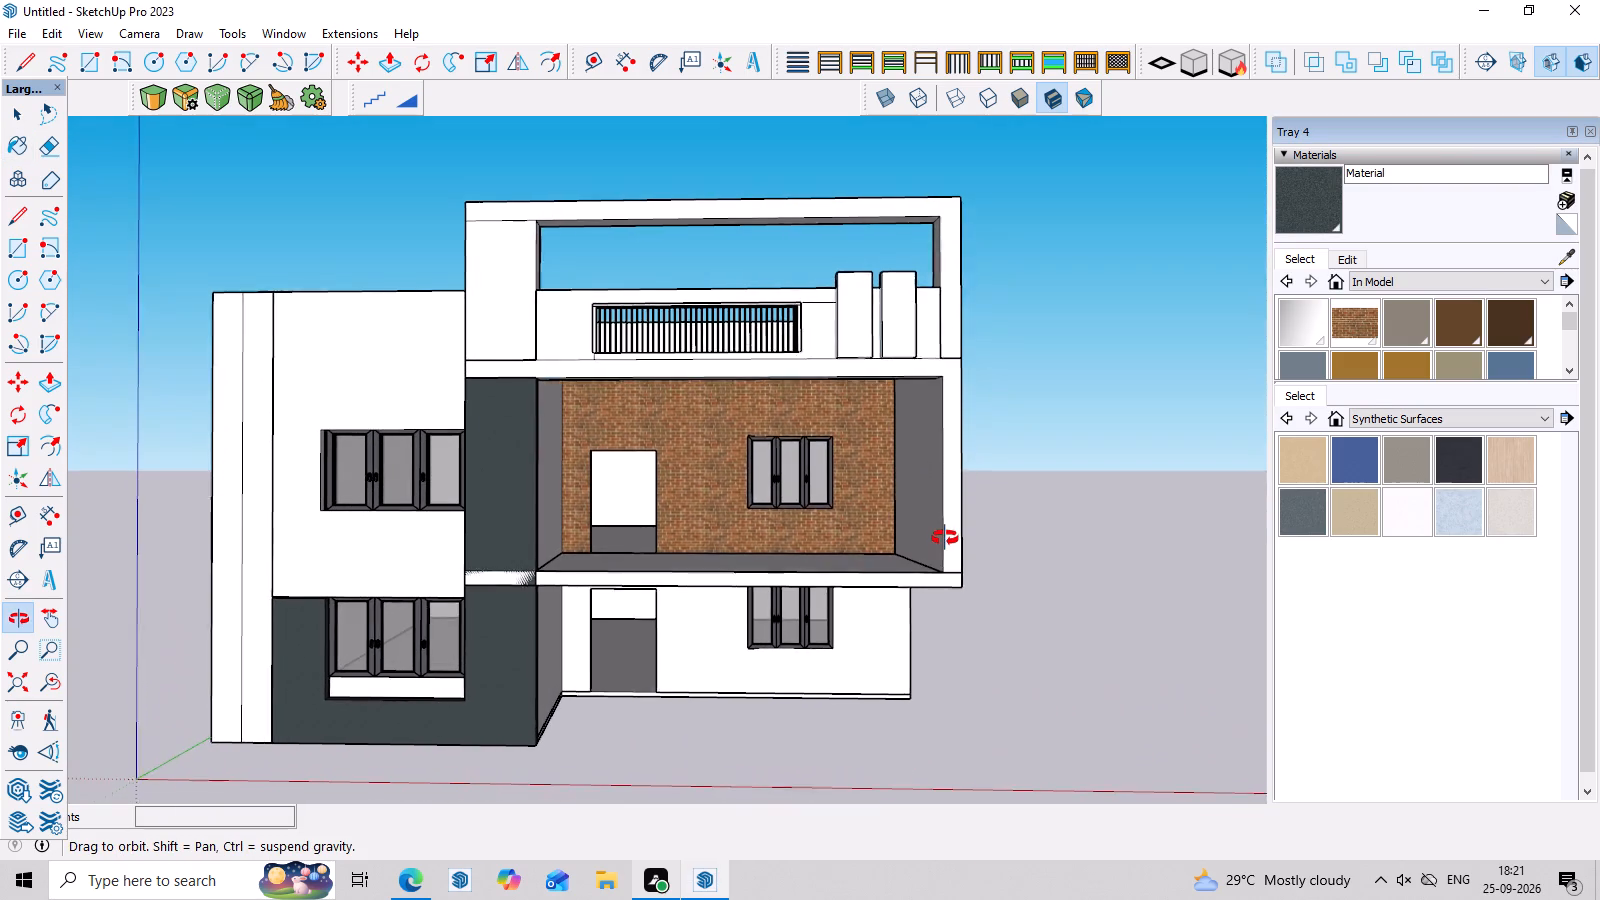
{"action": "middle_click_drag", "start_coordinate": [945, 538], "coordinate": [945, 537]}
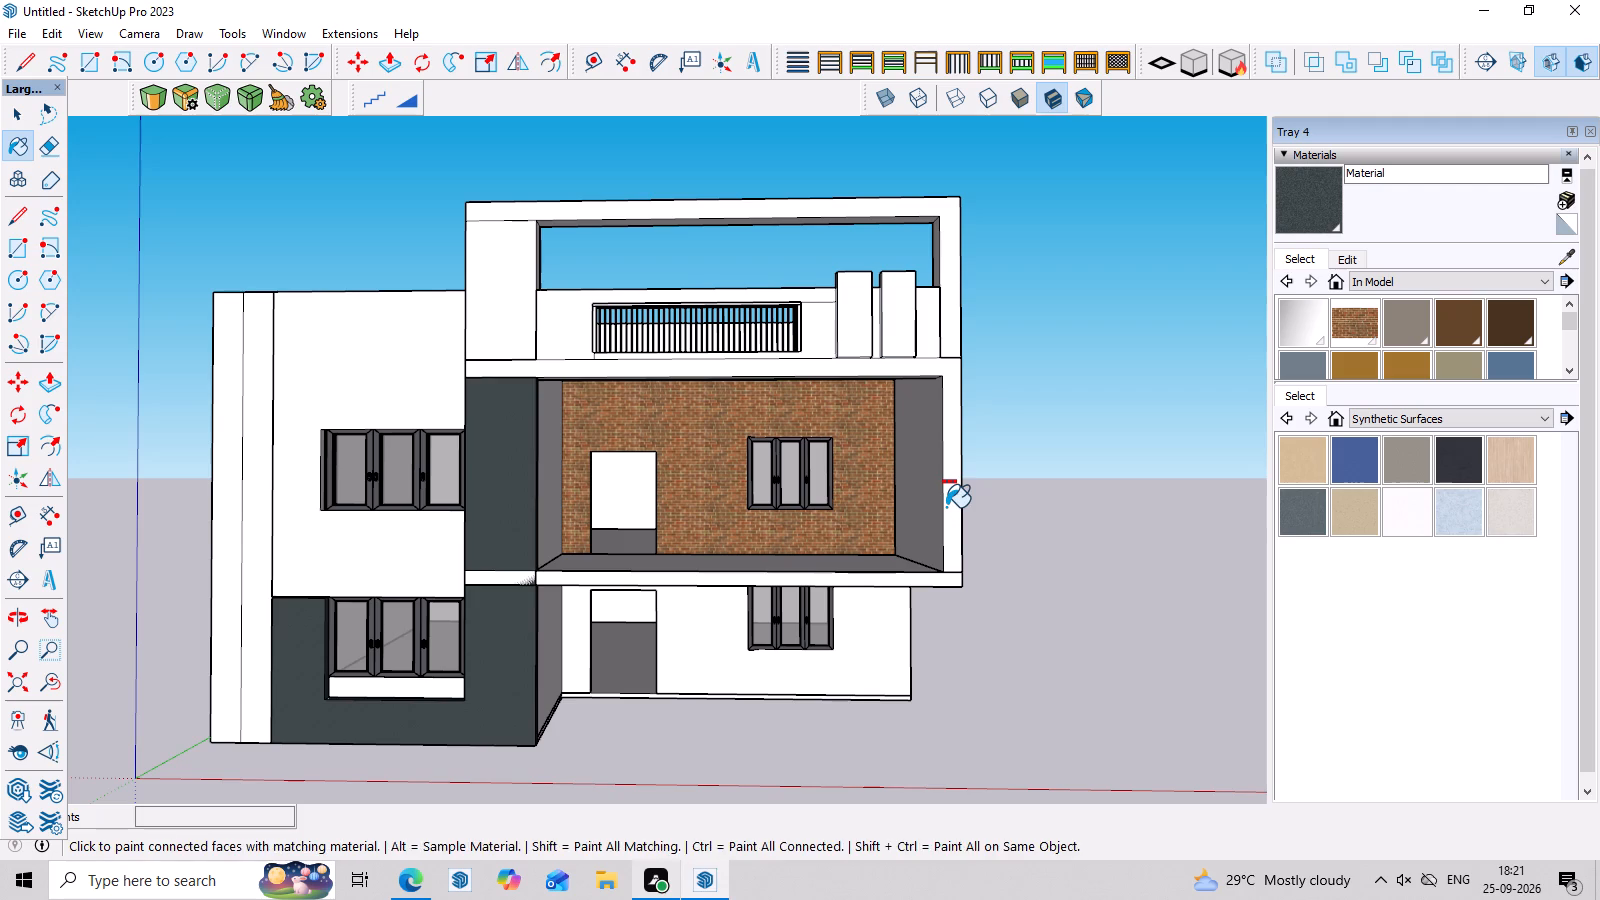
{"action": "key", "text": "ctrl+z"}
Inside the front wall's group, draw a line across the strip beside the balcony, level with the balcony slab's underside.
{"action": "key", "text": "space"}
{"action": "scroll", "coordinate": [492, 568], "scroll_direction": "up", "scroll_amount": 3}
{"action": "left_click", "coordinate": [499, 602]}
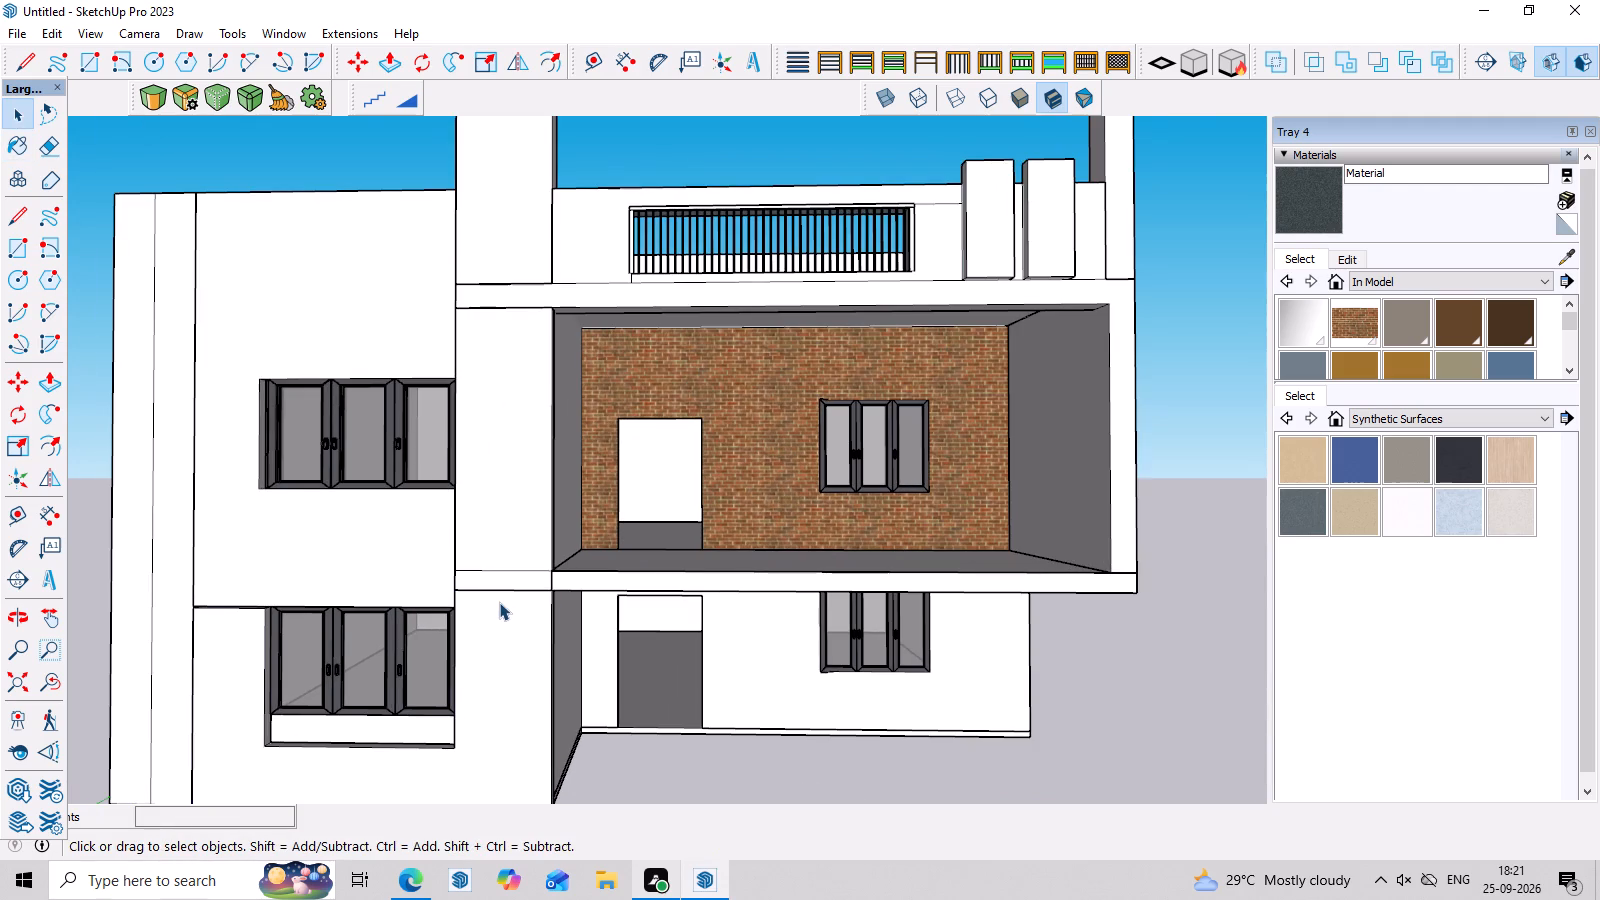
{"action": "scroll", "coordinate": [506, 595], "scroll_direction": "up", "scroll_amount": 3}
{"action": "double_click", "coordinate": [507, 595]}
{"action": "scroll", "coordinate": [566, 588], "scroll_direction": "up", "scroll_amount": 4}
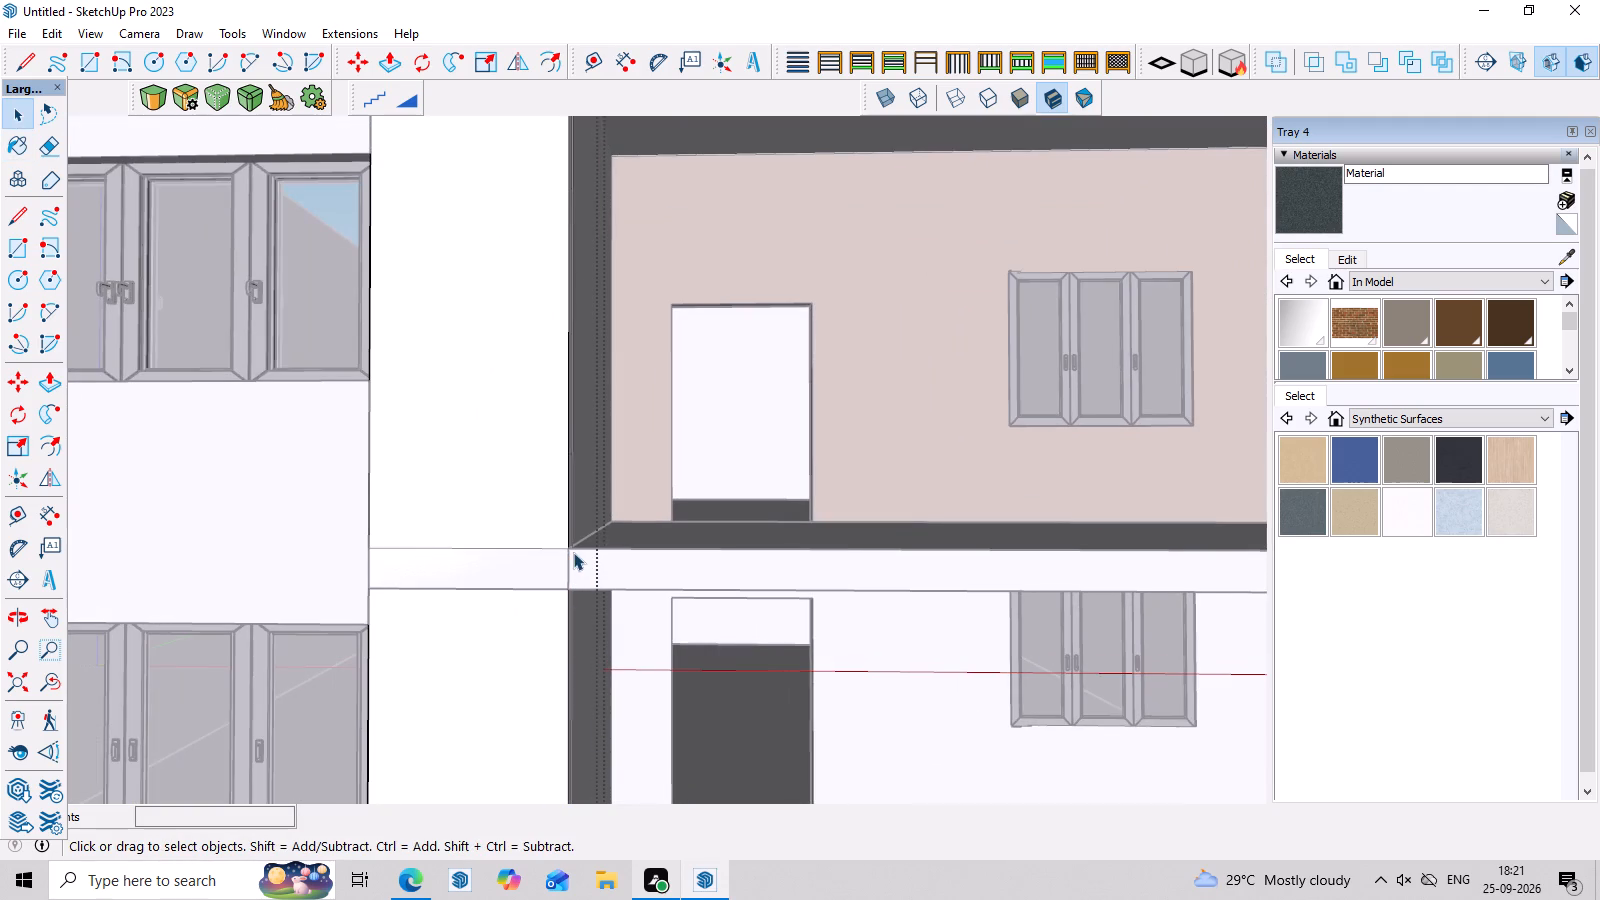
{"action": "key", "text": "l"}
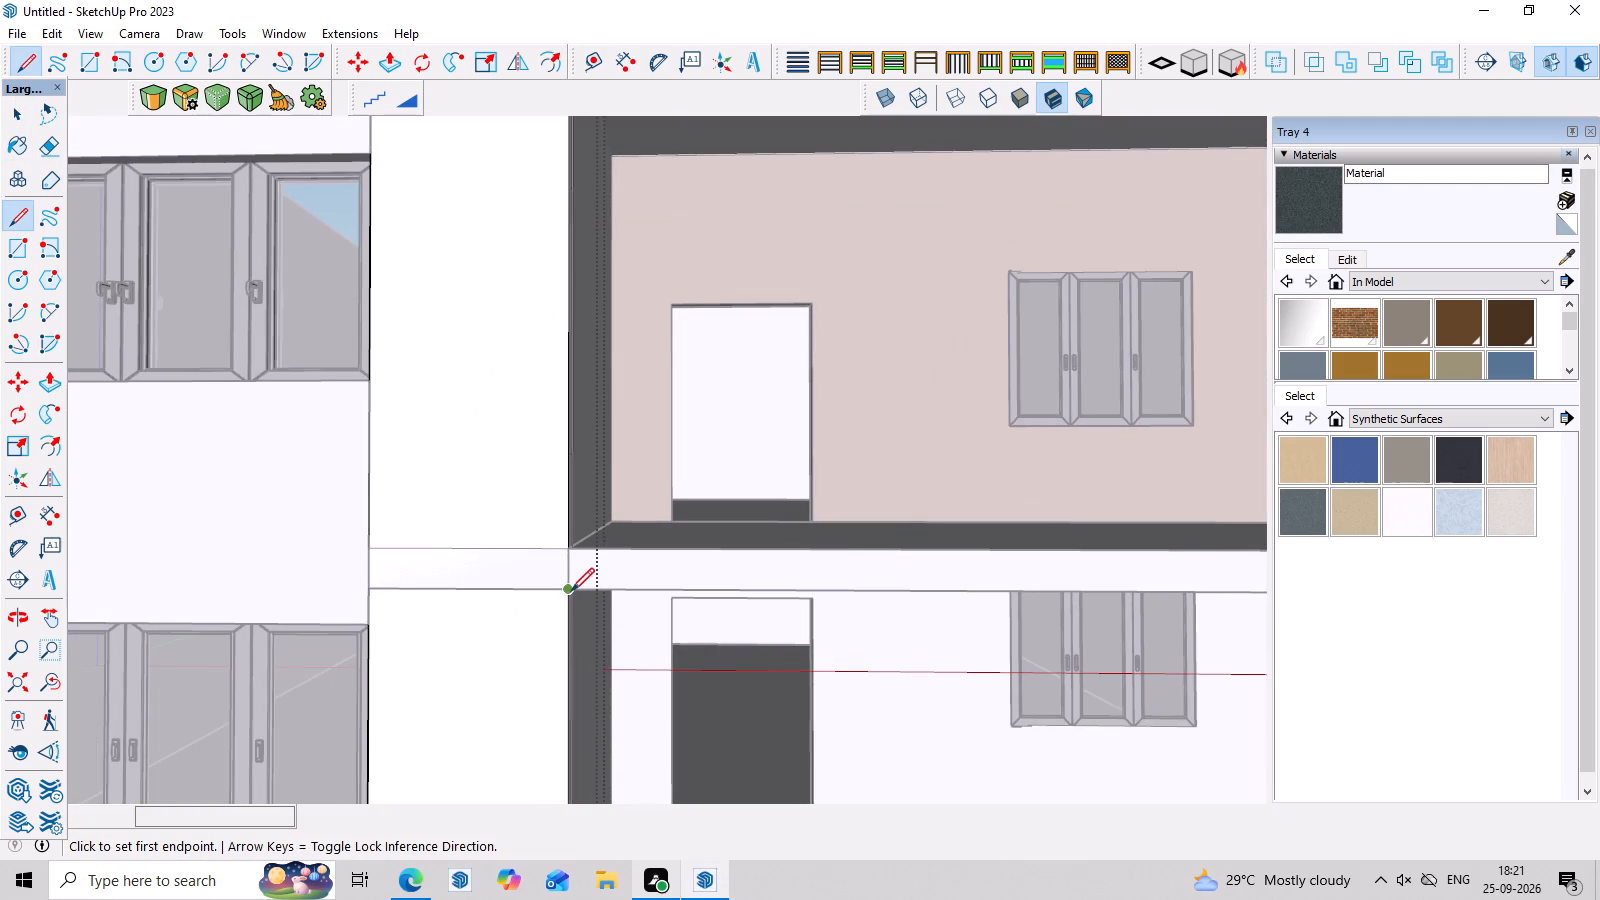
{"action": "left_click", "coordinate": [572, 591]}
{"action": "left_click", "coordinate": [369, 589]}
{"action": "key", "text": "space"}
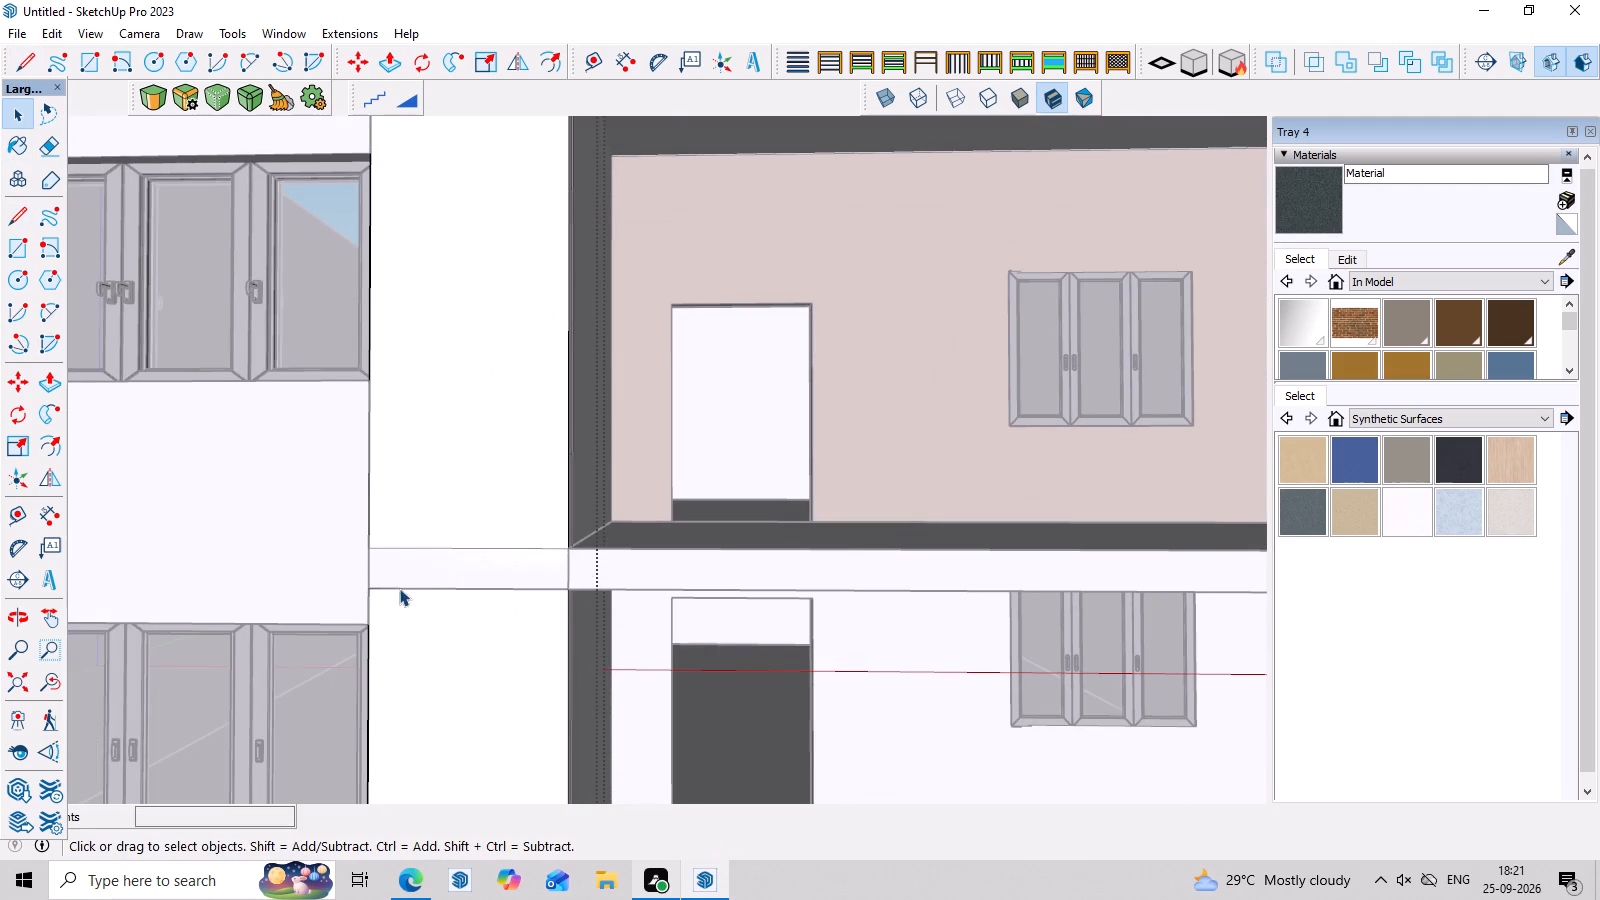
Paint the upper-floor part of the front wall strip beside the balcony with the dark speckled grey material.
{"action": "left_click", "coordinate": [441, 614]}
{"action": "scroll", "coordinate": [659, 592], "scroll_direction": "down", "scroll_amount": 4}
{"action": "left_click", "coordinate": [563, 411]}
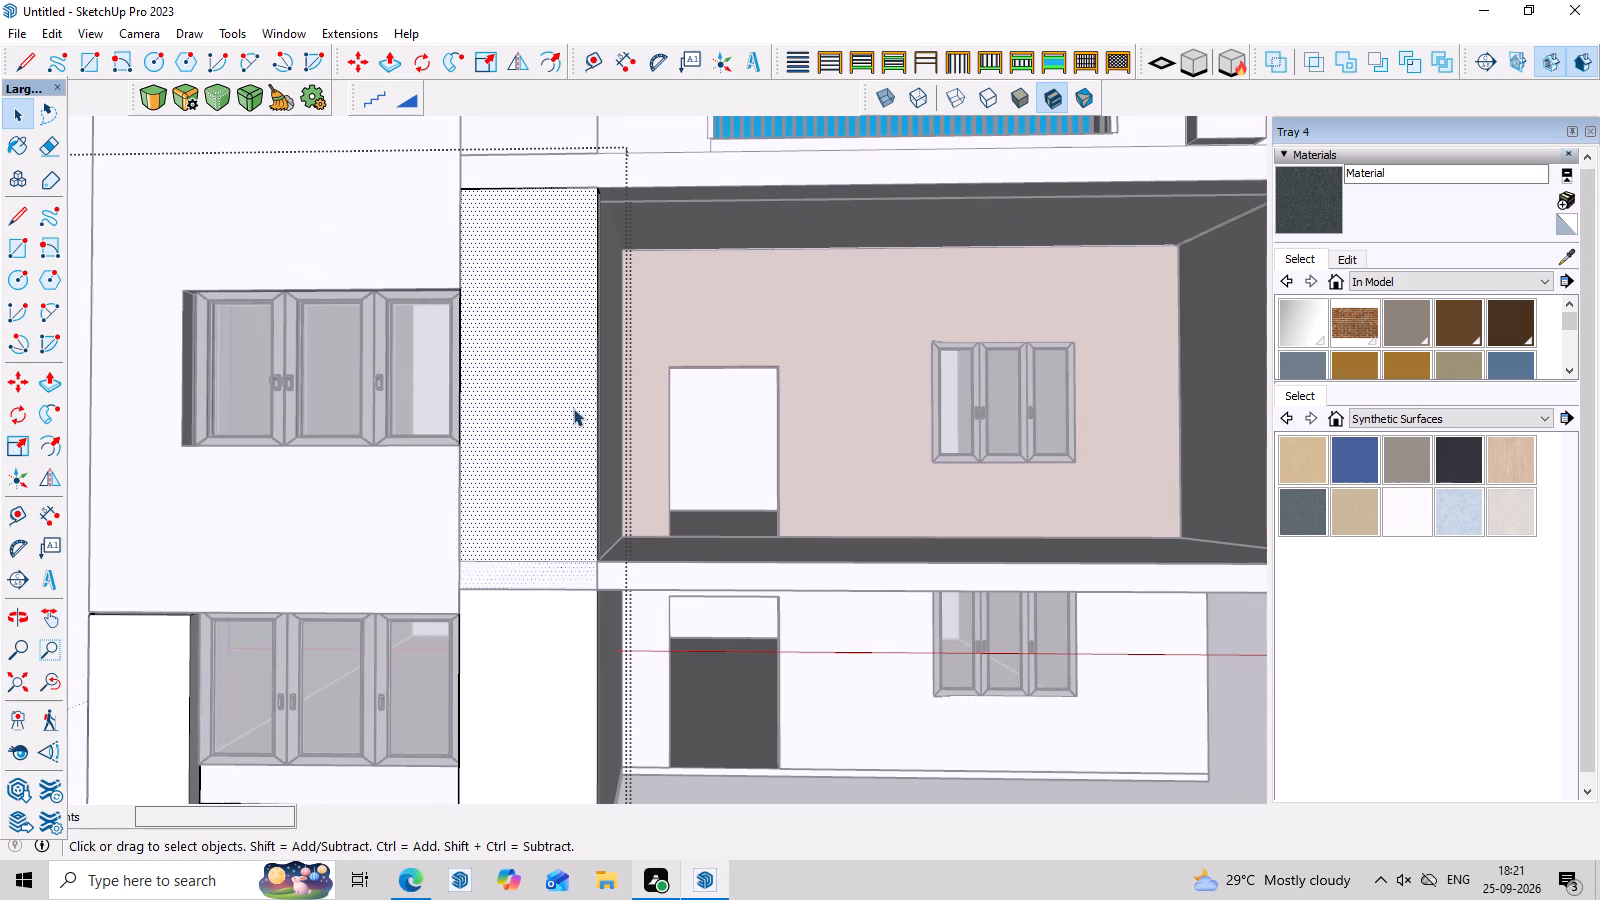
{"action": "left_click", "coordinate": [1316, 185]}
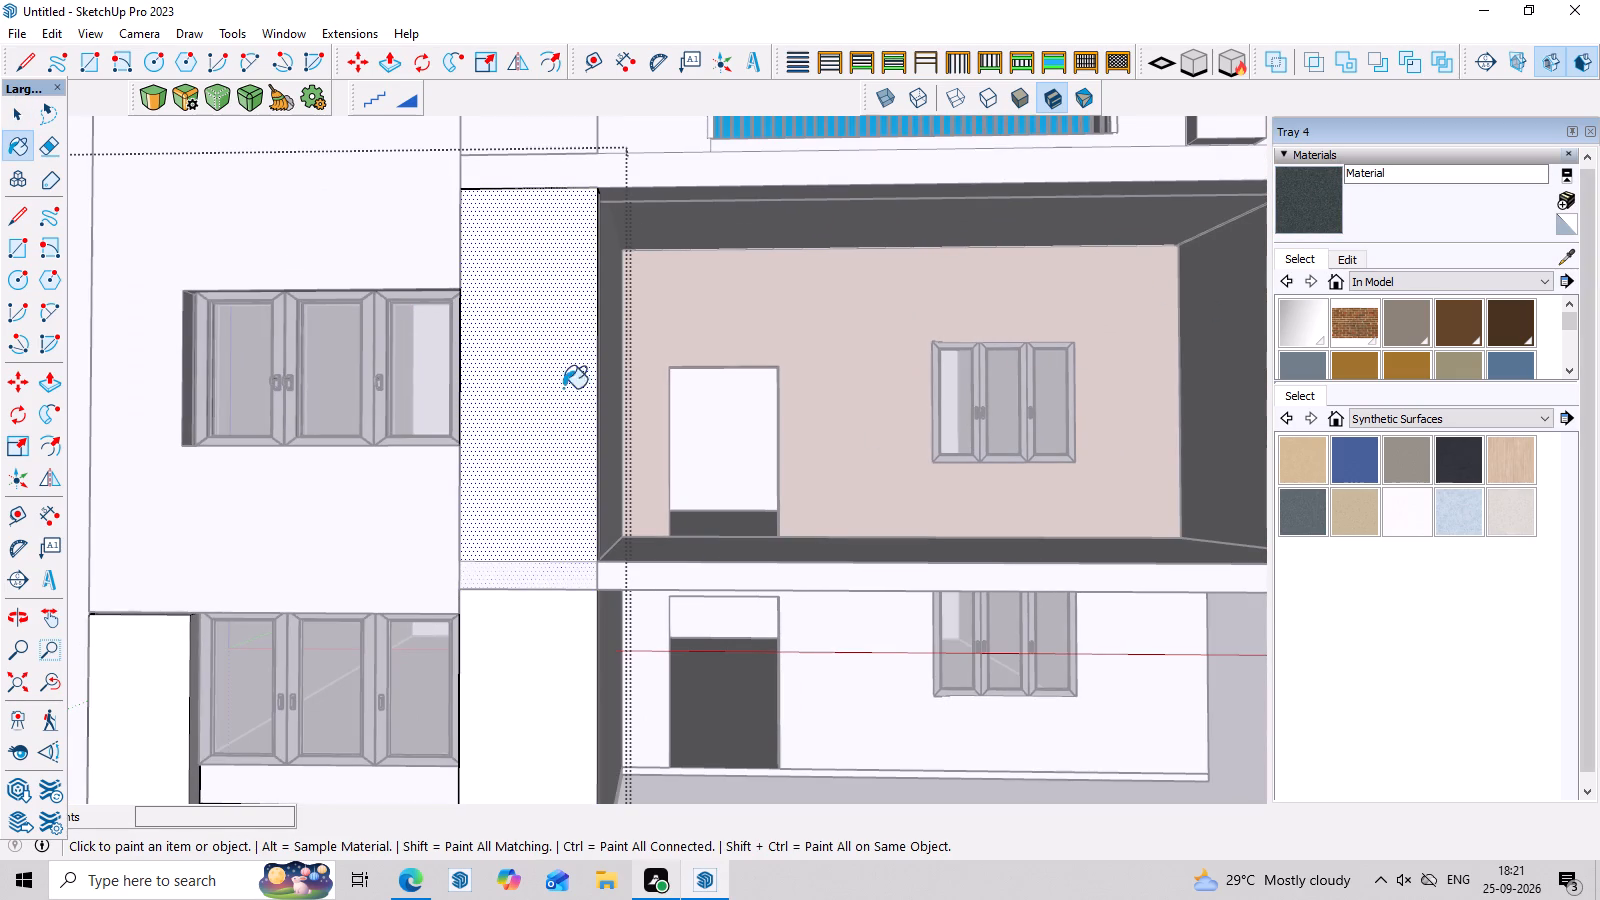
{"action": "left_click", "coordinate": [510, 398]}
Inspect the painted strip where it meets the balcony slab and the ground-floor wall, from the front and side.
{"action": "scroll", "coordinate": [569, 436], "scroll_direction": "down", "scroll_amount": 8}
{"action": "scroll", "coordinate": [603, 585], "scroll_direction": "up", "scroll_amount": 2}
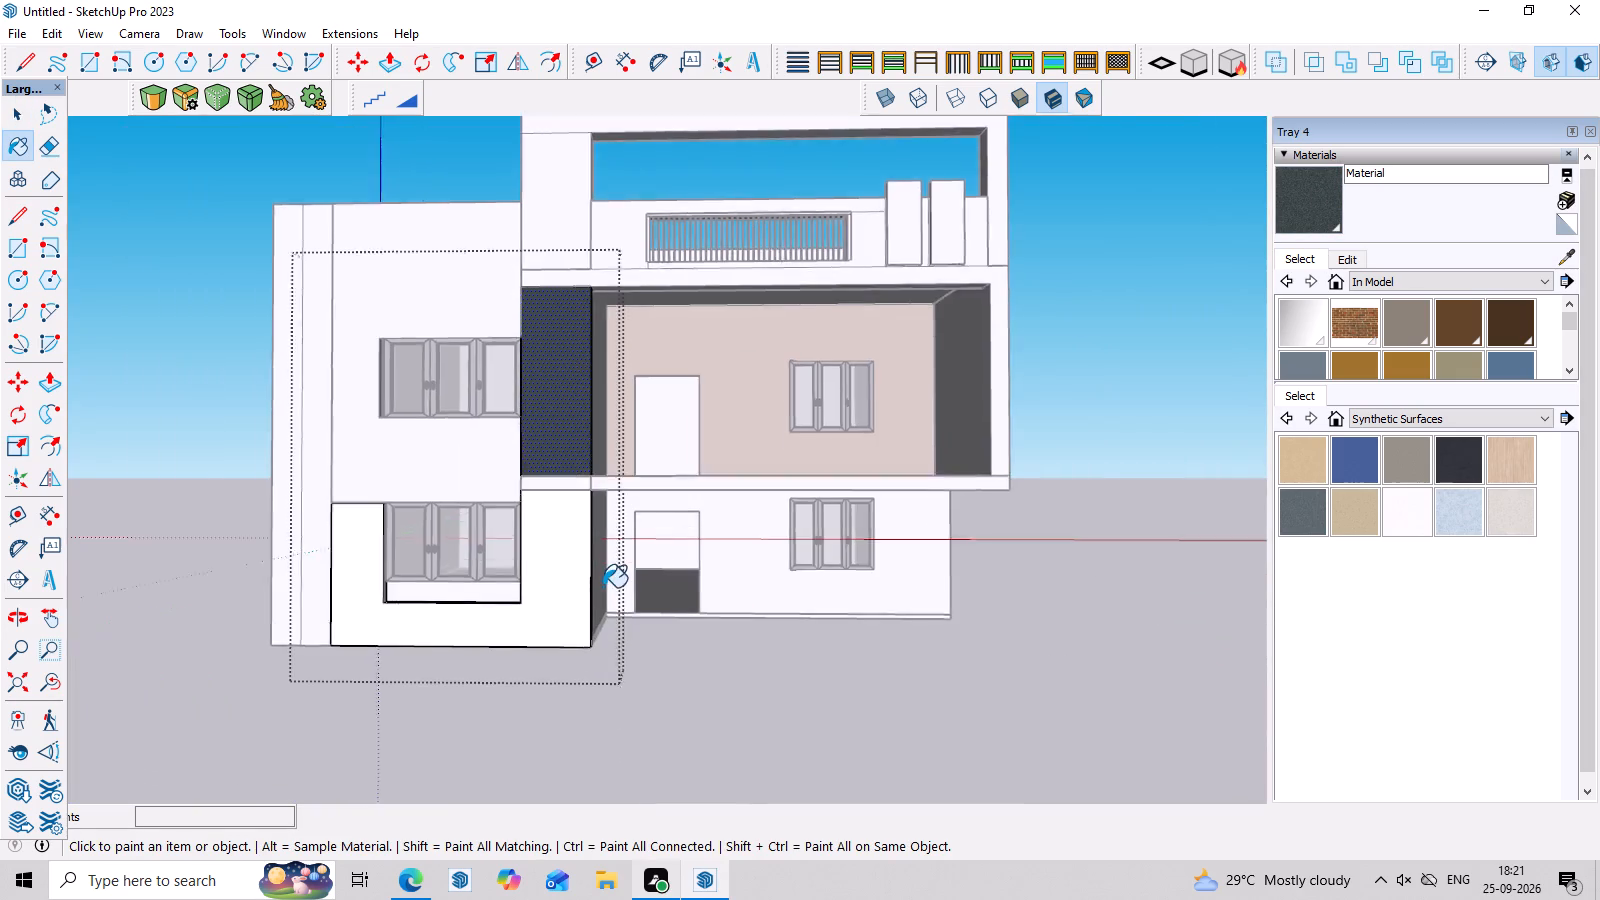
{"action": "scroll", "coordinate": [603, 587], "scroll_direction": "up", "scroll_amount": 2}
{"action": "middle_click_drag", "start_coordinate": [573, 506], "coordinate": [572, 551]}
{"action": "scroll", "coordinate": [548, 444], "scroll_direction": "up", "scroll_amount": 8}
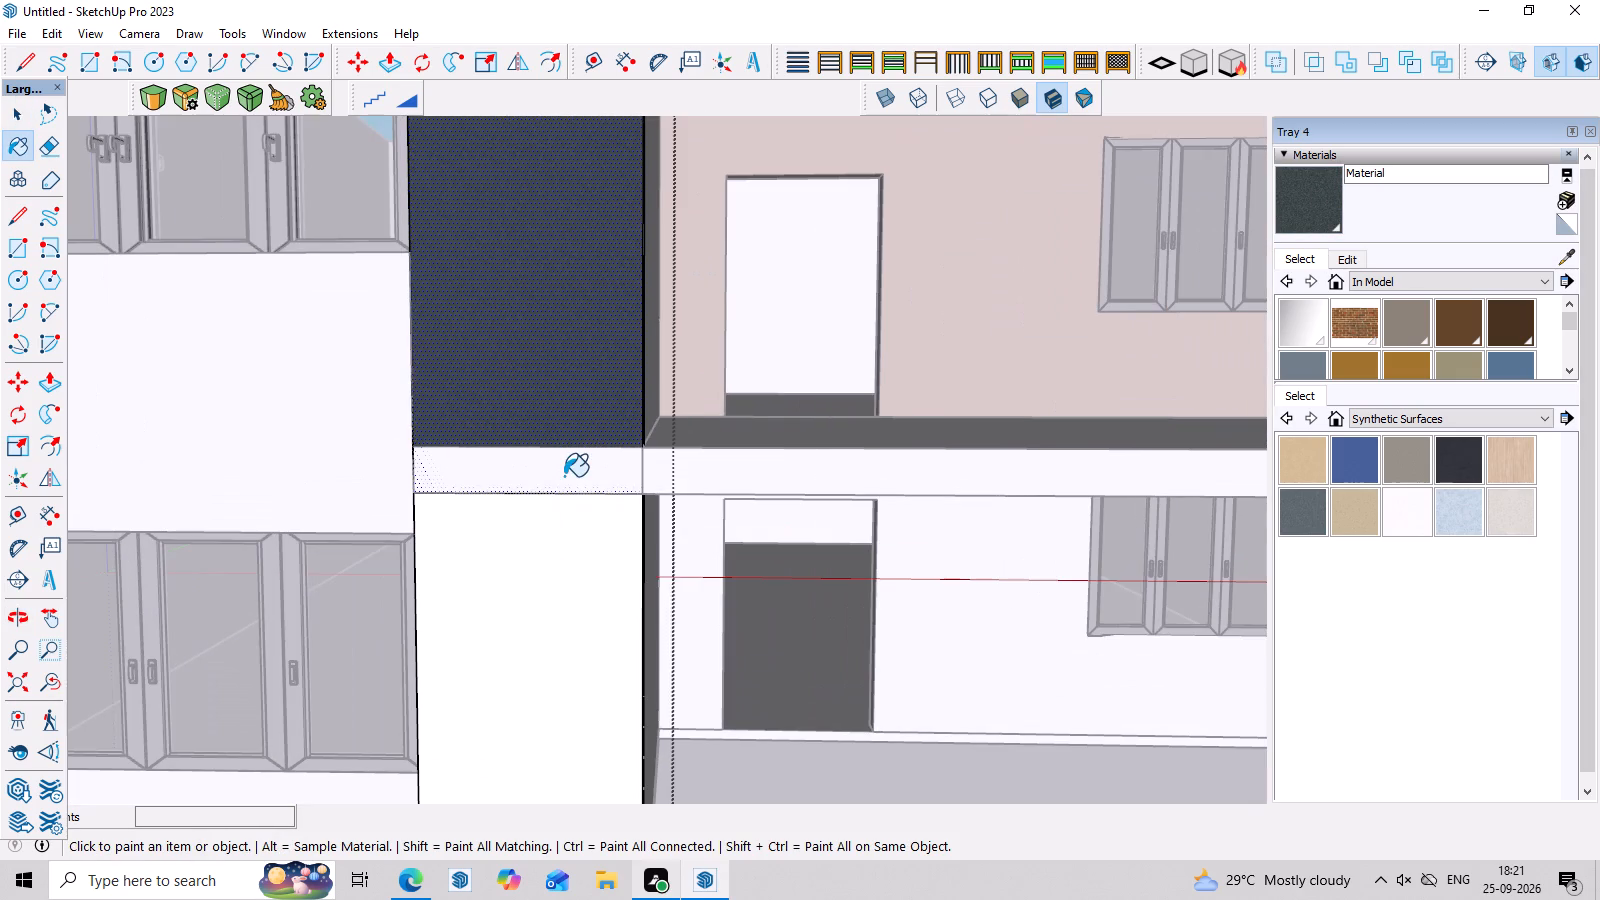
{"action": "scroll", "coordinate": [579, 459], "scroll_direction": "down", "scroll_amount": 8}
{"action": "middle_click_drag", "start_coordinate": [737, 538], "coordinate": [415, 601]}
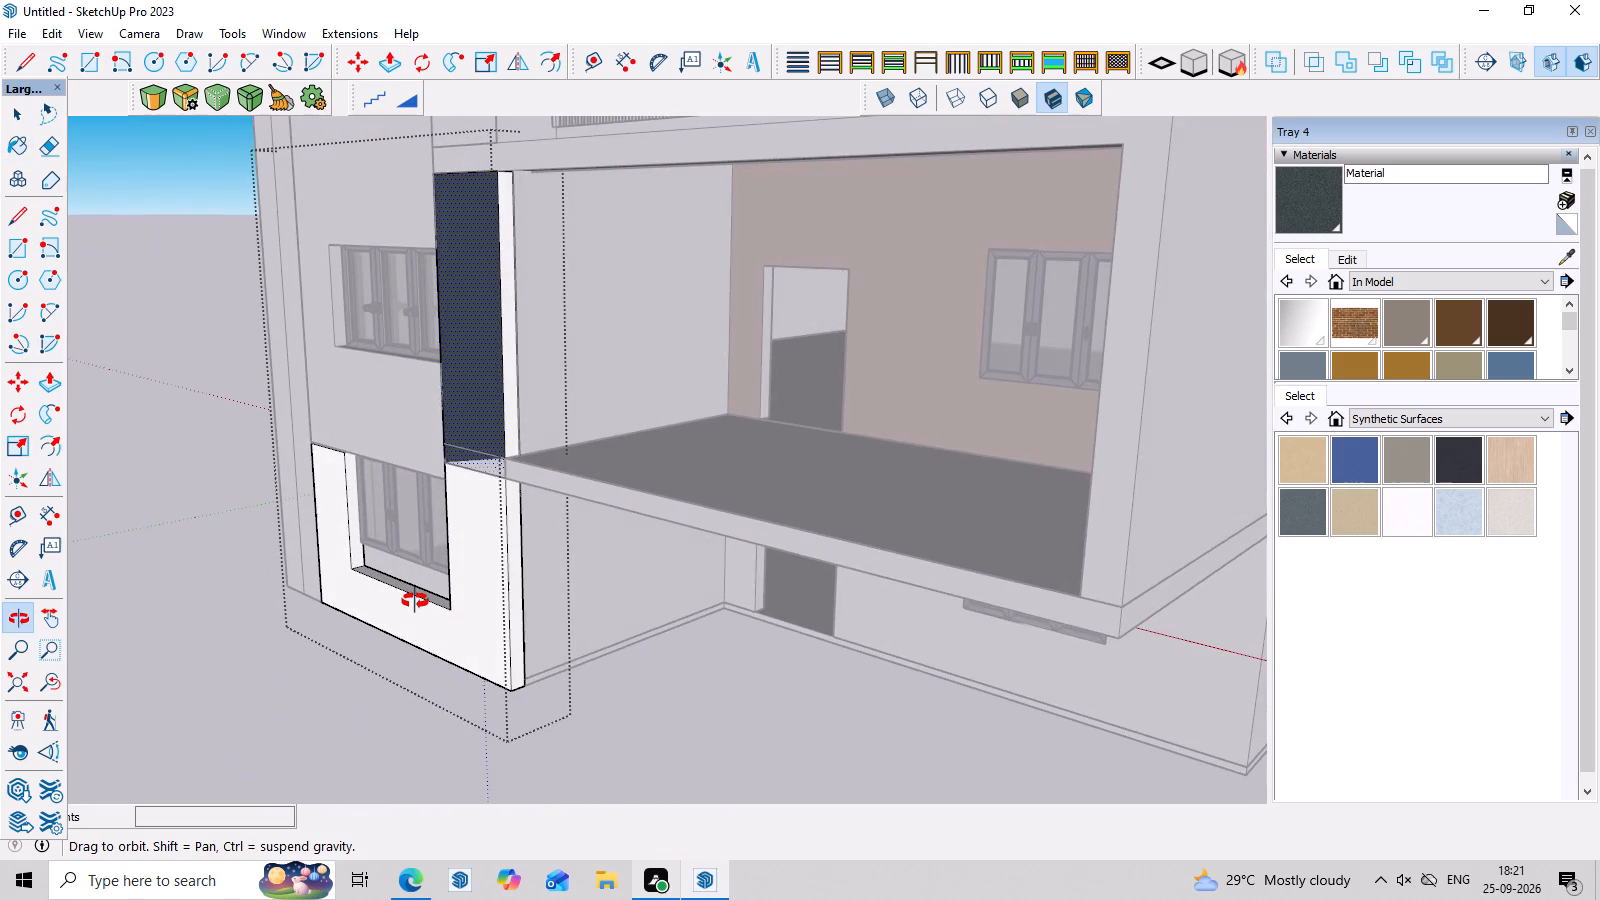
{"action": "middle_click_drag", "start_coordinate": [415, 601], "coordinate": [755, 535]}
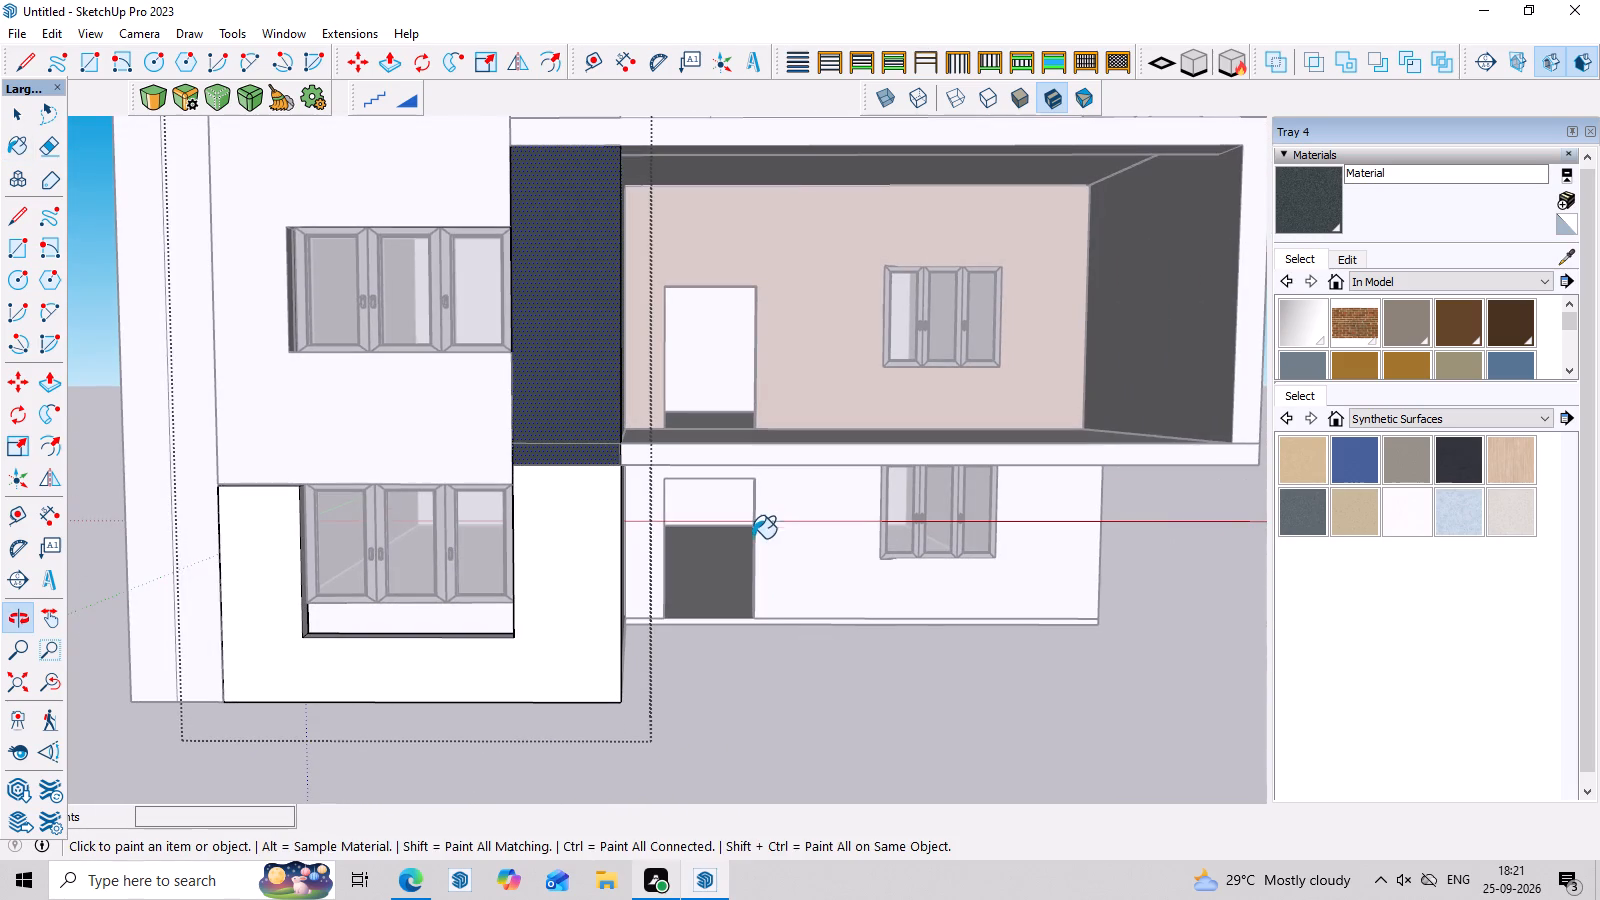
Examine the balcony slab's end face below the dark strip from the front and side, and leave the front wall's group.
{"action": "key", "text": "space"}
{"action": "scroll", "coordinate": [766, 604], "scroll_direction": "down", "scroll_amount": 8}
{"action": "middle_click_drag", "start_coordinate": [782, 632], "coordinate": [792, 546]}
{"action": "scroll", "coordinate": [689, 522], "scroll_direction": "up", "scroll_amount": 4}
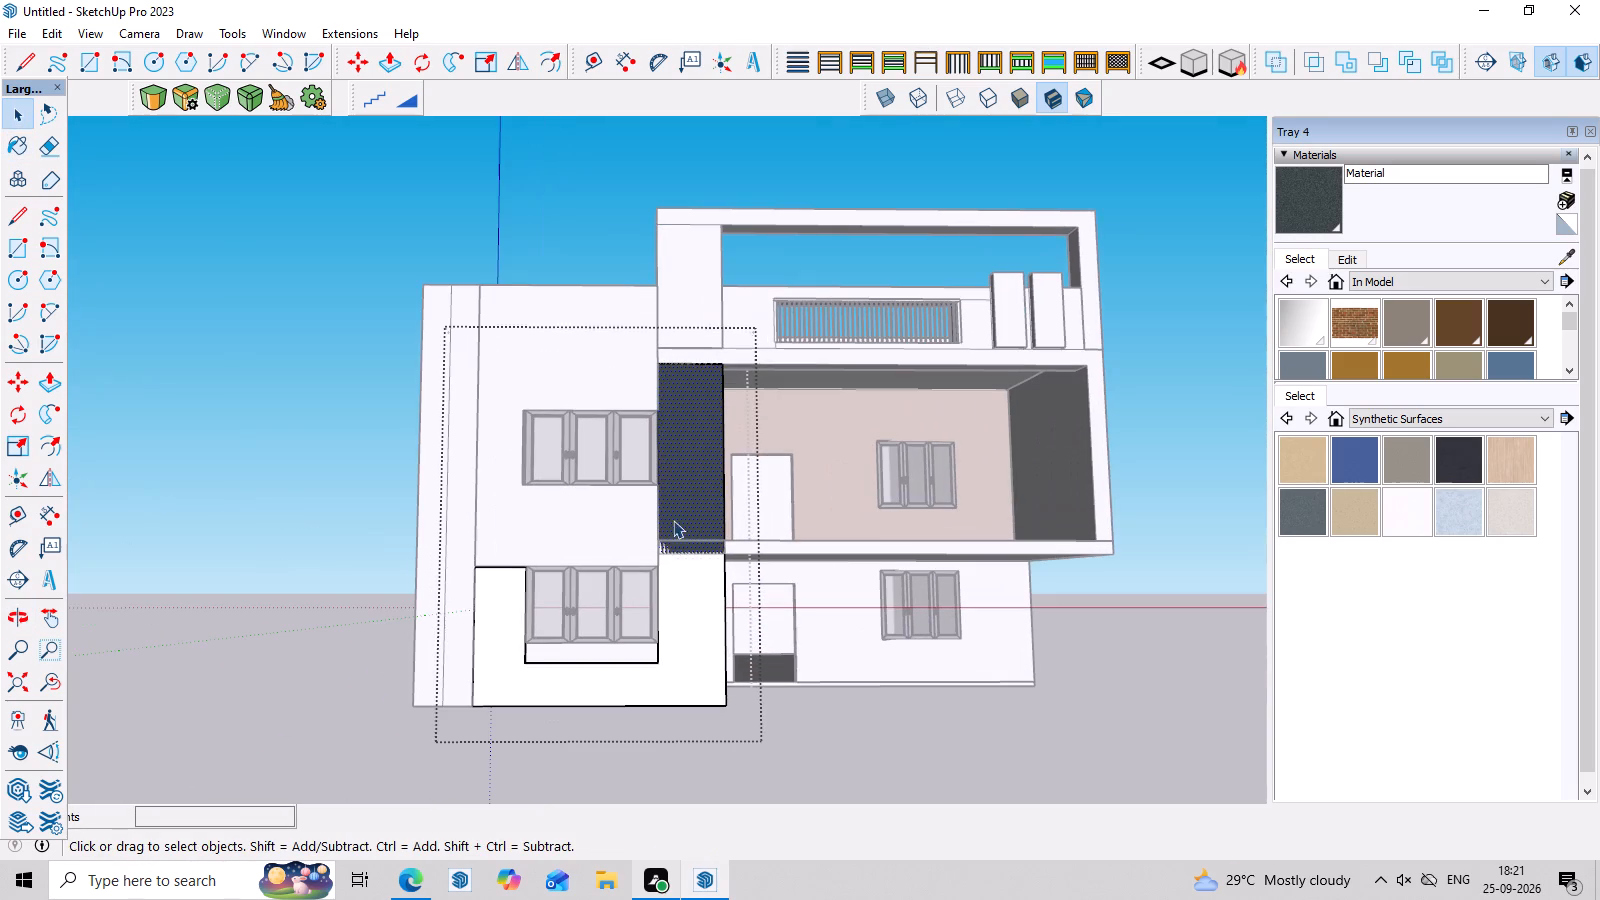
{"action": "left_click", "coordinate": [690, 550]}
{"action": "scroll", "coordinate": [690, 546], "scroll_direction": "up", "scroll_amount": 4}
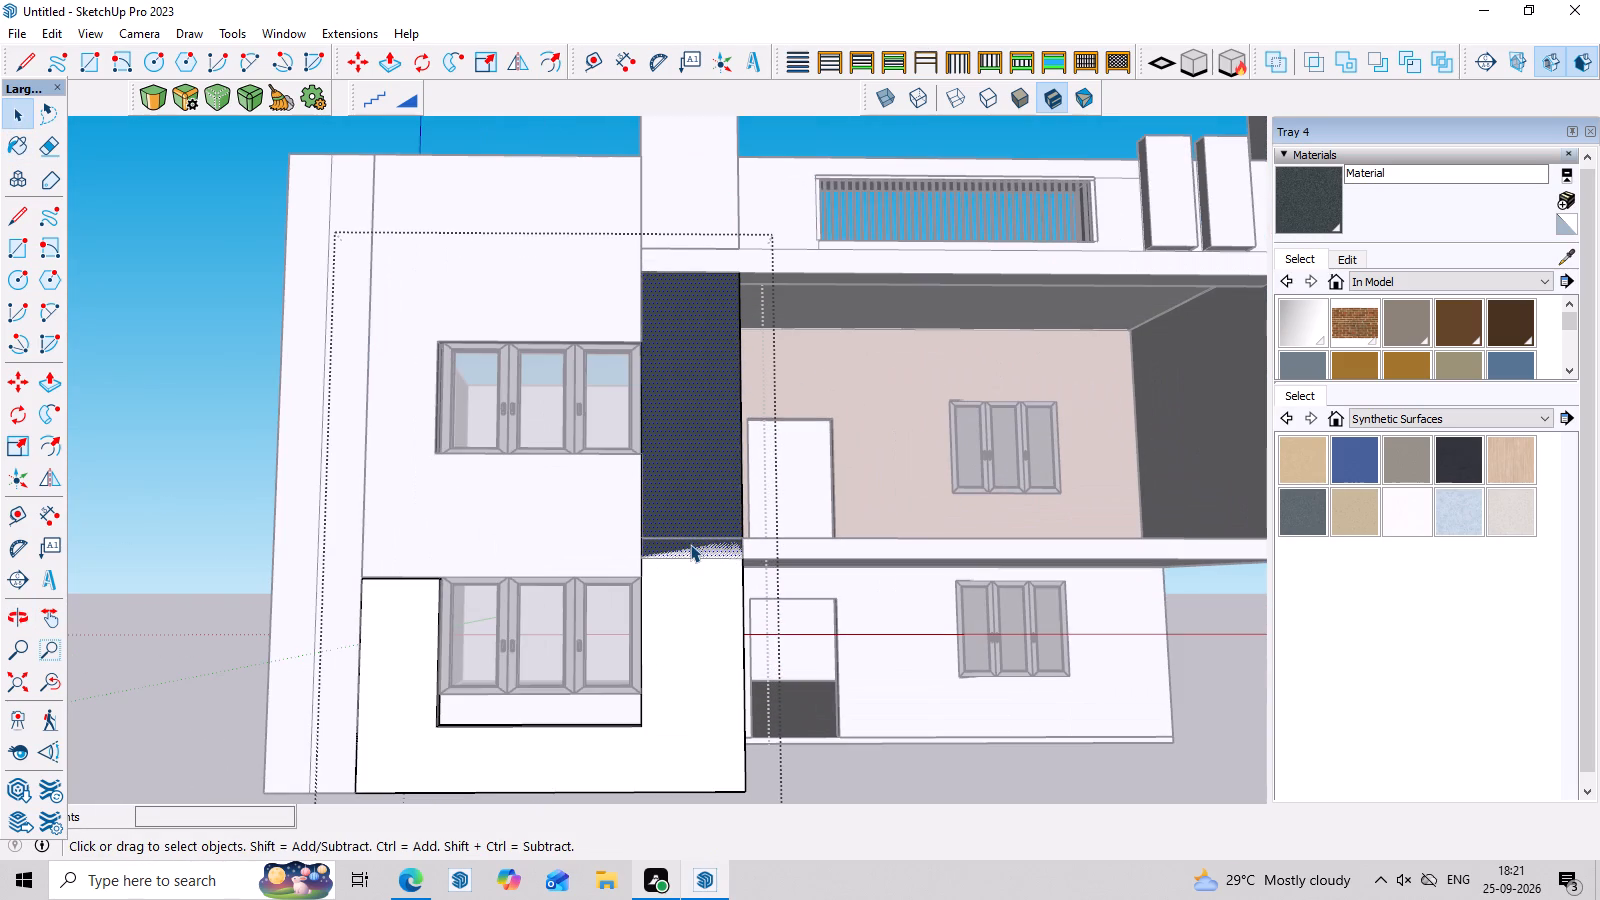
{"action": "scroll", "coordinate": [690, 544], "scroll_direction": "down", "scroll_amount": 4}
{"action": "middle_click_drag", "start_coordinate": [694, 531], "coordinate": [957, 615]}
{"action": "scroll", "coordinate": [725, 556], "scroll_direction": "up", "scroll_amount": 4}
{"action": "middle_click_drag", "start_coordinate": [724, 552], "coordinate": [771, 584]}
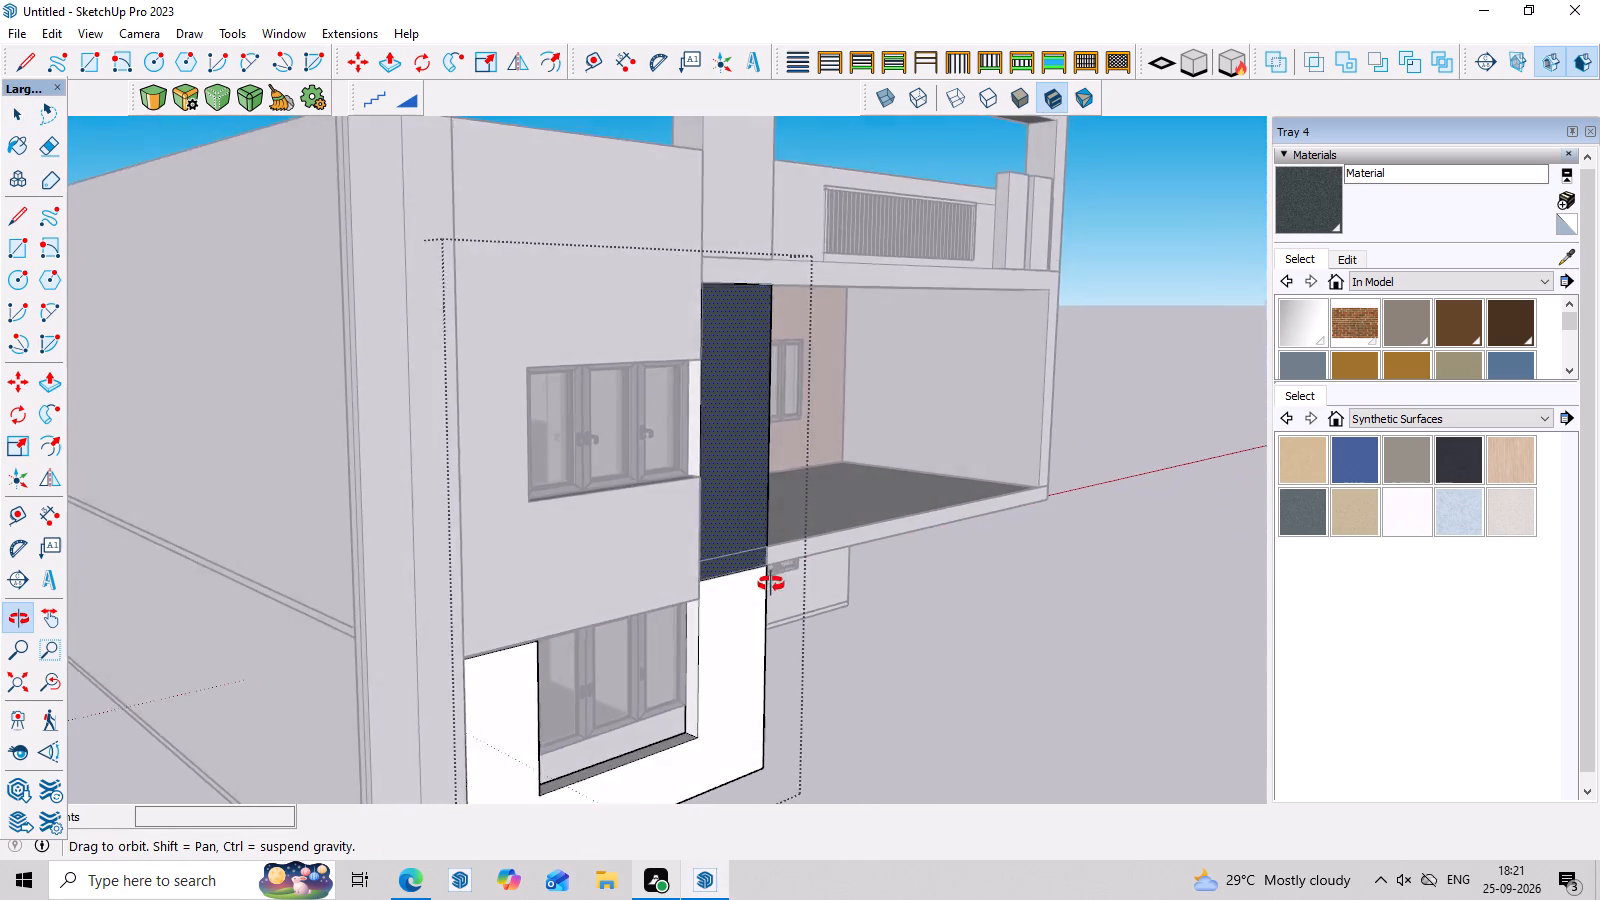
{"action": "middle_click_drag", "start_coordinate": [771, 584], "coordinate": [429, 542]}
{"action": "scroll", "coordinate": [615, 546], "scroll_direction": "up", "scroll_amount": 4}
{"action": "left_click", "coordinate": [512, 532]}
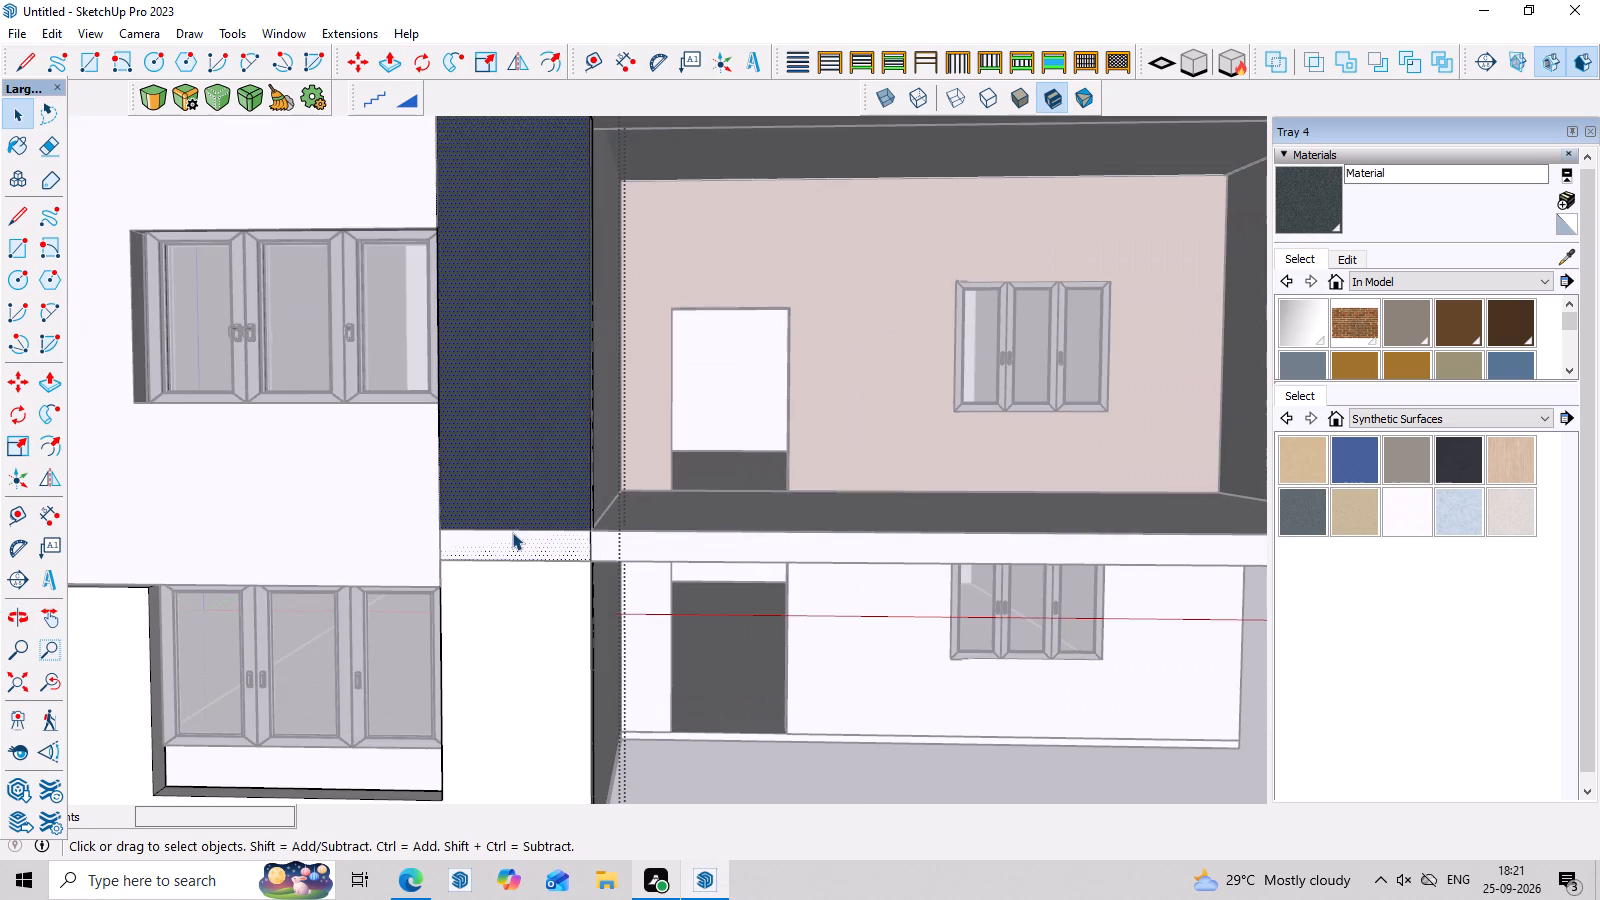
{"action": "left_click", "coordinate": [513, 538]}
{"action": "left_click", "coordinate": [724, 669]}
Inside the front wall's group, draw a rectangle over the band of balcony slab directly below the dark grey strip.
{"action": "scroll", "coordinate": [725, 669], "scroll_direction": "down", "scroll_amount": 4}
{"action": "scroll", "coordinate": [637, 599], "scroll_direction": "up", "scroll_amount": 4}
{"action": "middle_click_drag", "start_coordinate": [633, 602], "coordinate": [639, 566]}
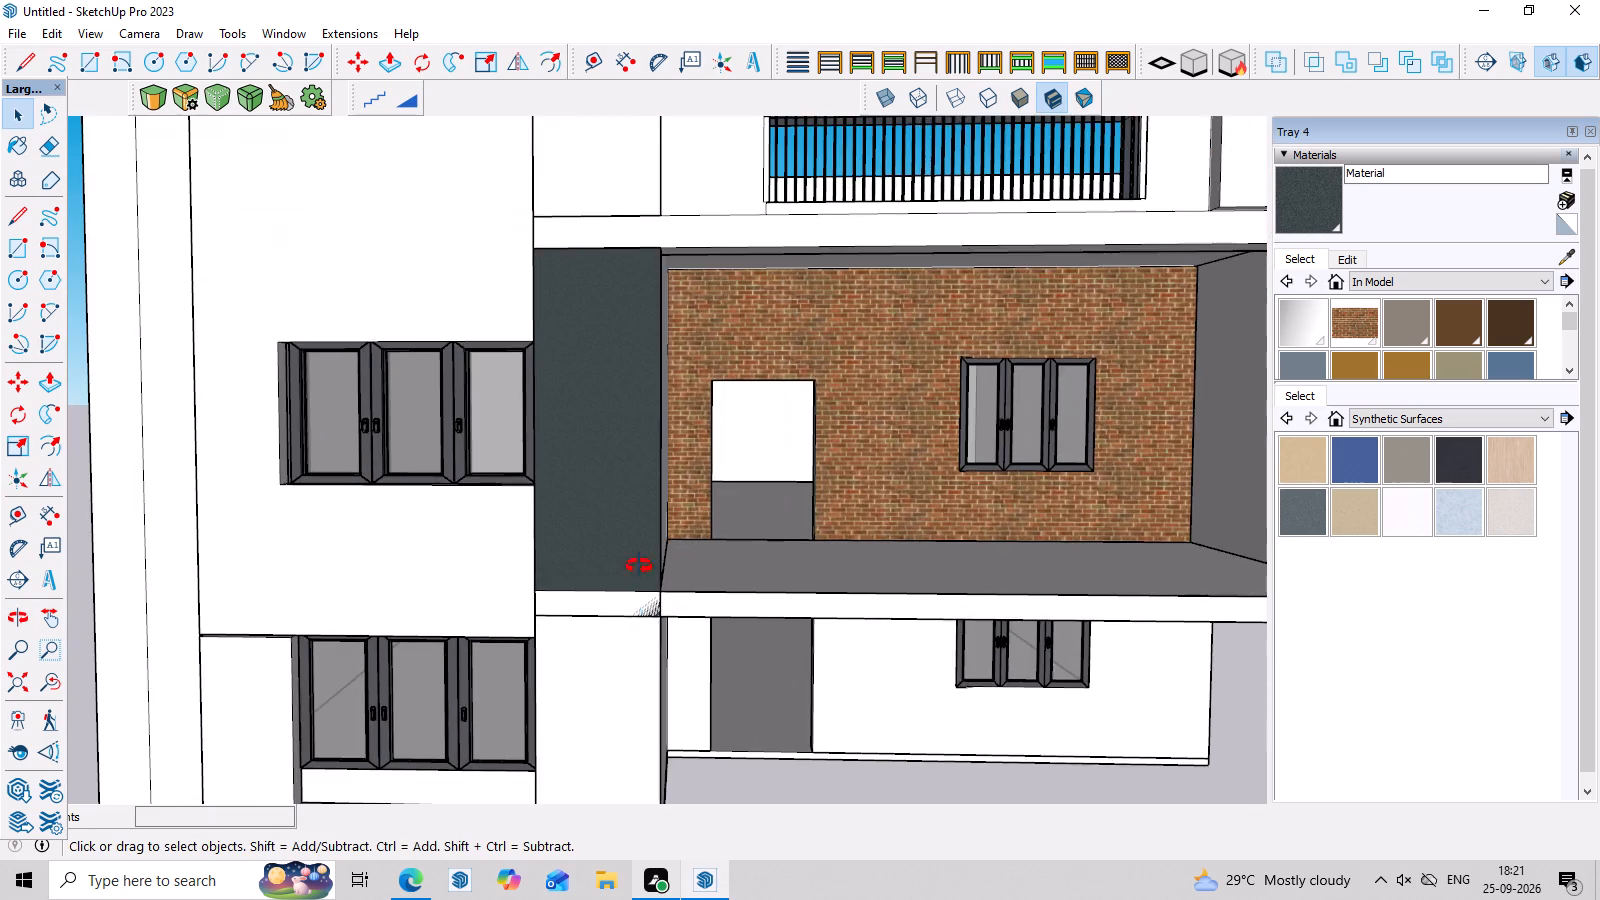
{"action": "middle_click_drag", "start_coordinate": [639, 566], "coordinate": [654, 469]}
{"action": "scroll", "coordinate": [629, 554], "scroll_direction": "up", "scroll_amount": 3}
{"action": "left_click", "coordinate": [635, 590]}
{"action": "double_click", "coordinate": [647, 578]}
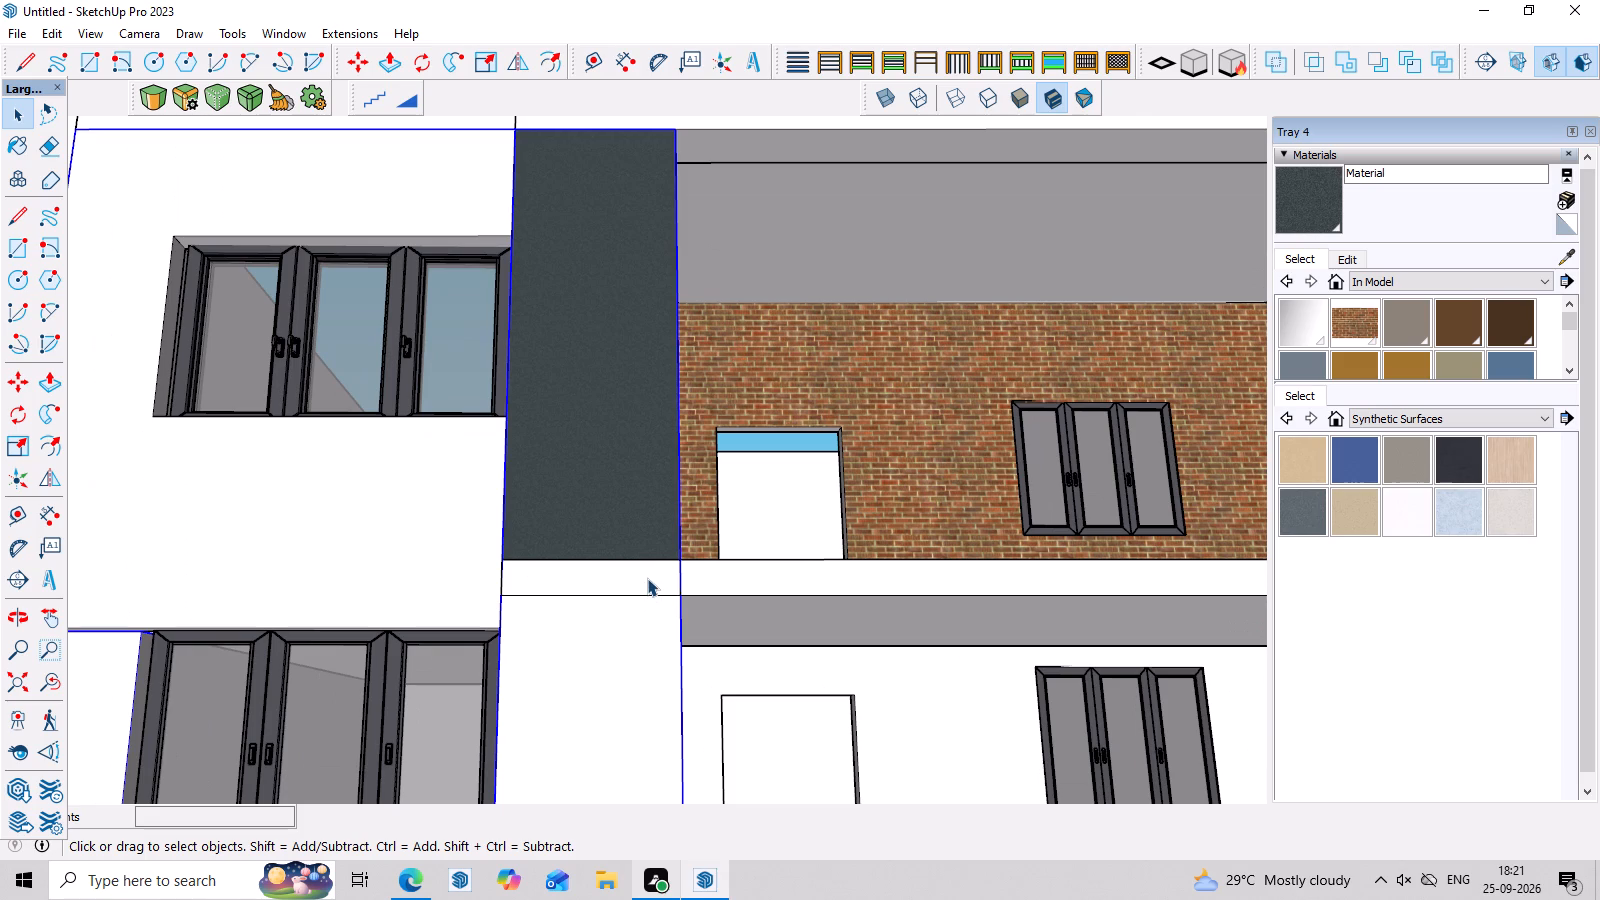
{"action": "scroll", "coordinate": [639, 552], "scroll_direction": "up", "scroll_amount": 4}
{"action": "left_click", "coordinate": [632, 584]}
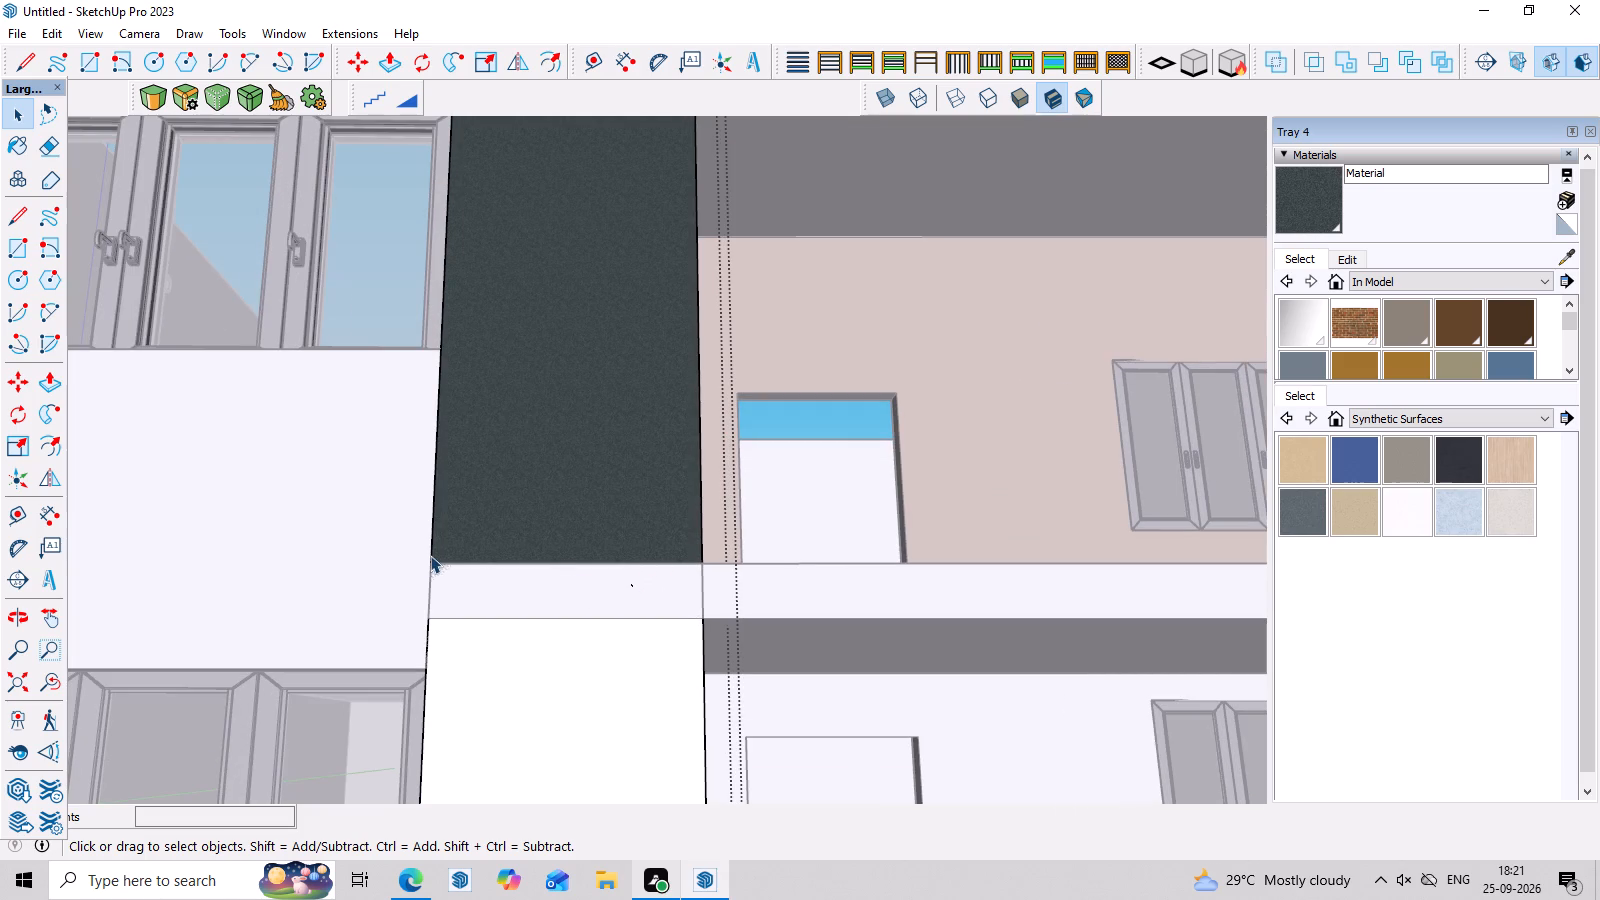
{"action": "key", "text": "r"}
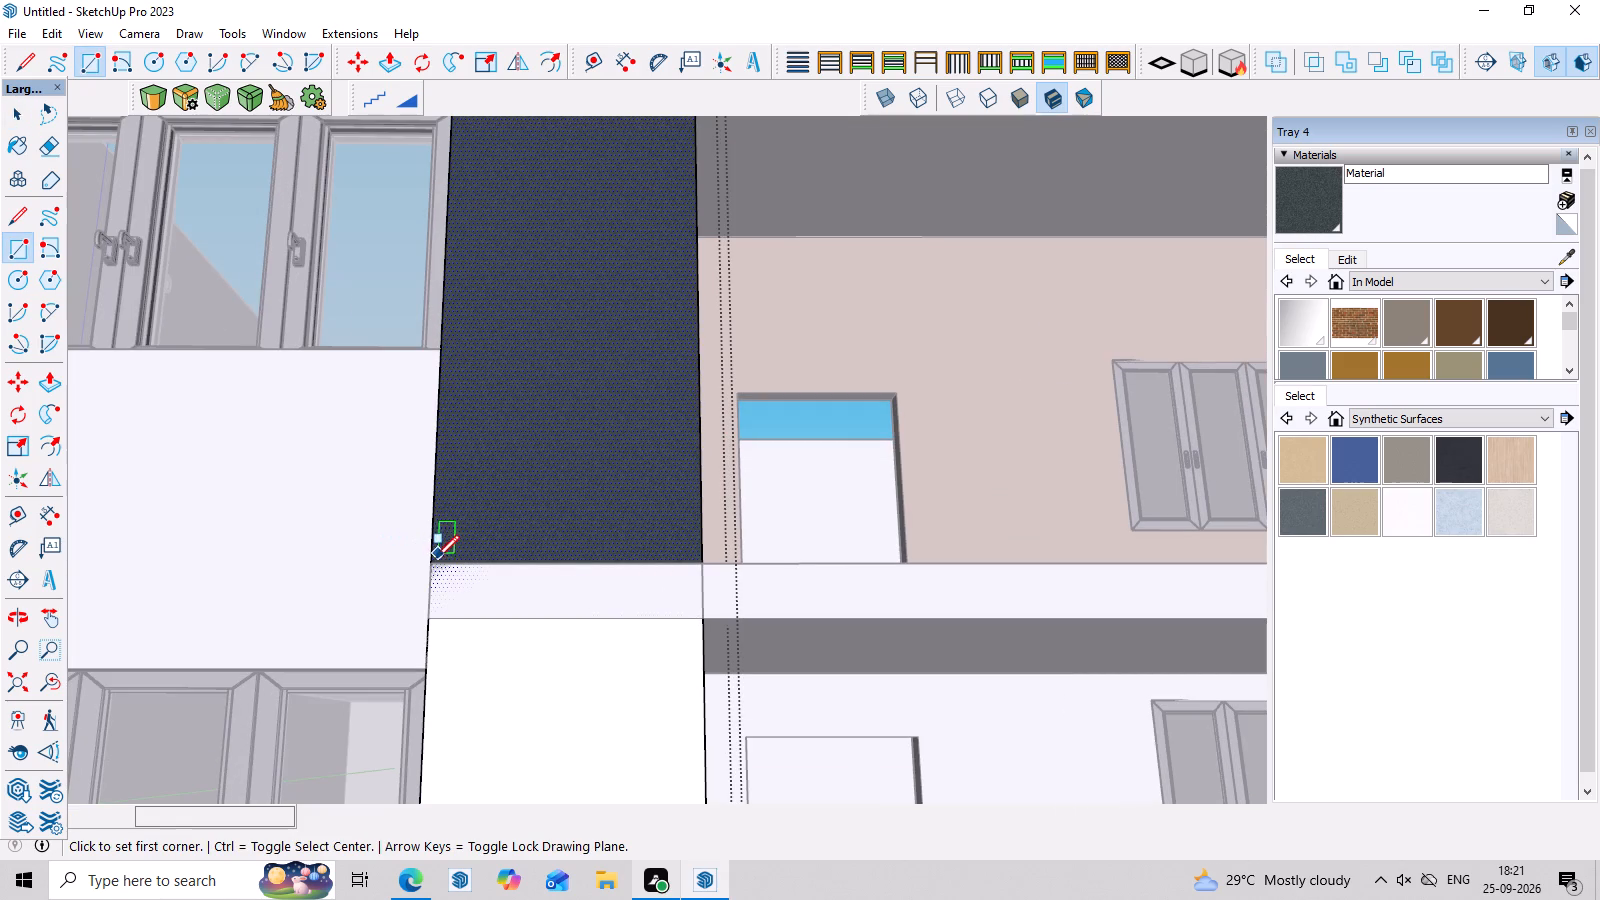
{"action": "left_click", "coordinate": [434, 559]}
{"action": "left_click", "coordinate": [702, 623]}
{"action": "key", "text": "space"}
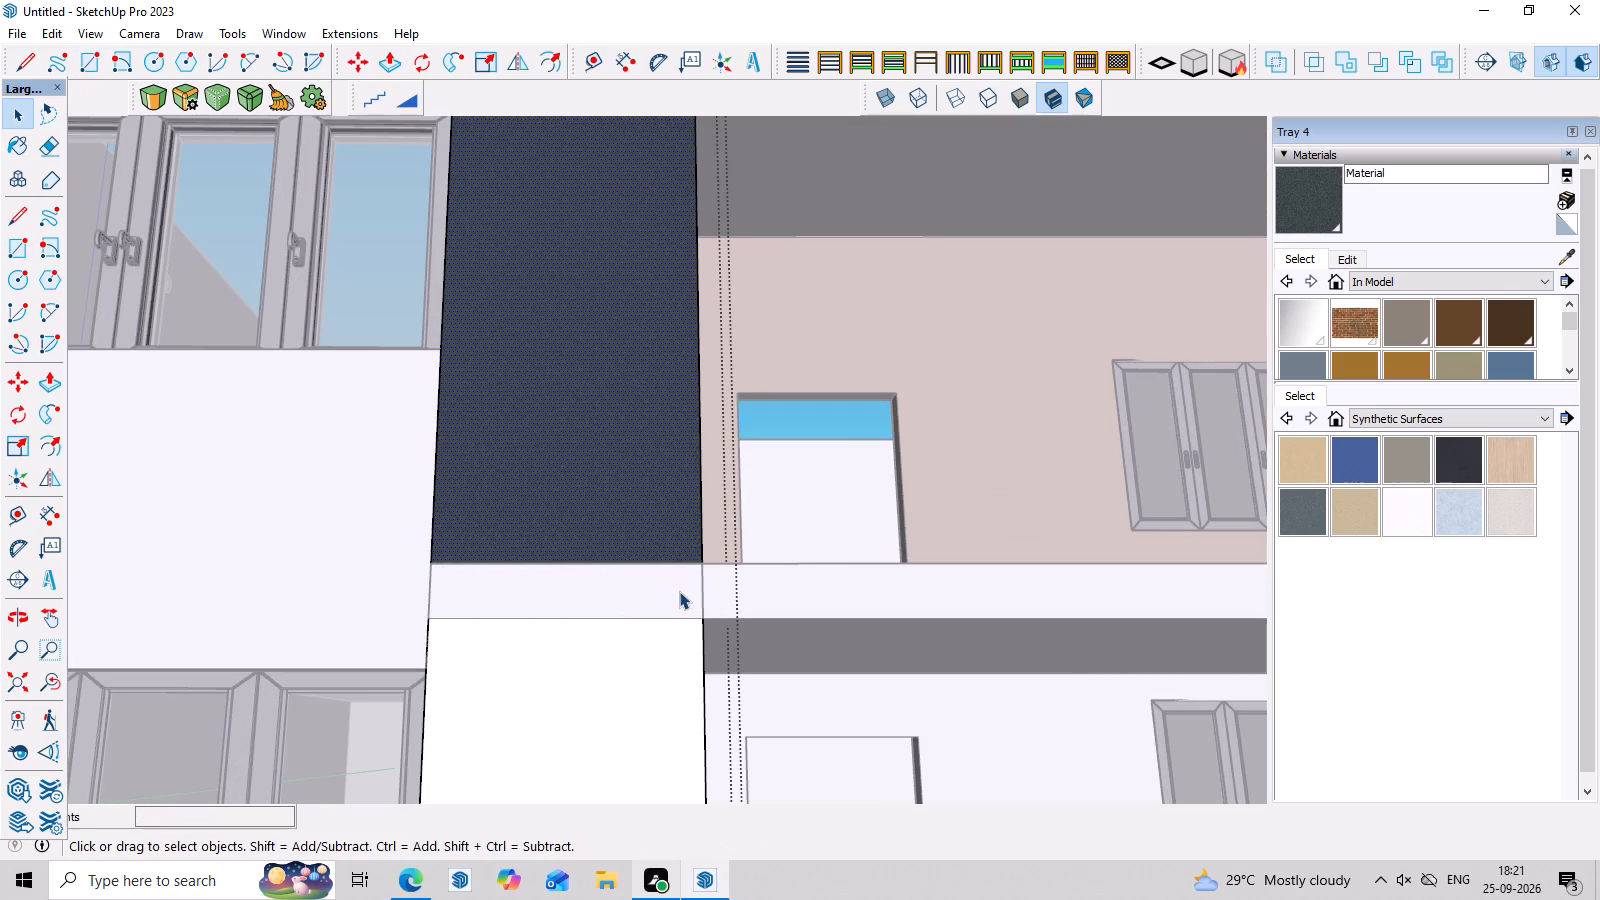
Inside the balcony slab's group, paint the band below the dark strip with the same dark speckled grey material.
{"action": "left_click", "coordinate": [677, 591]}
{"action": "left_click", "coordinate": [1336, 184]}
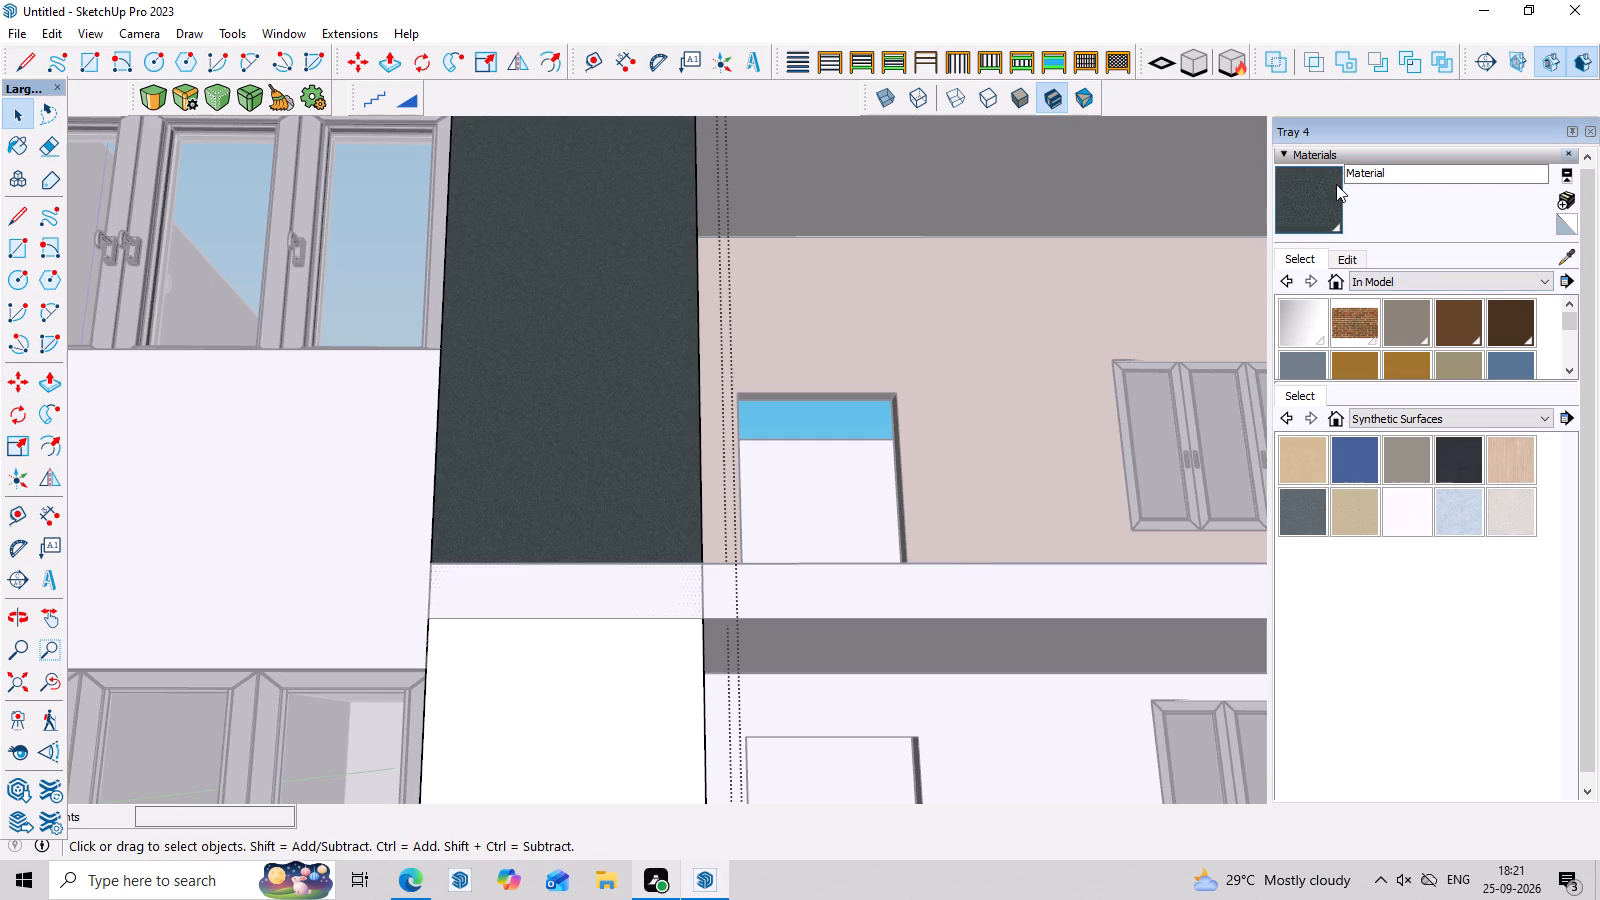
{"action": "left_click", "coordinate": [607, 593]}
{"action": "key", "text": "space"}
{"action": "double_click", "coordinate": [641, 592]}
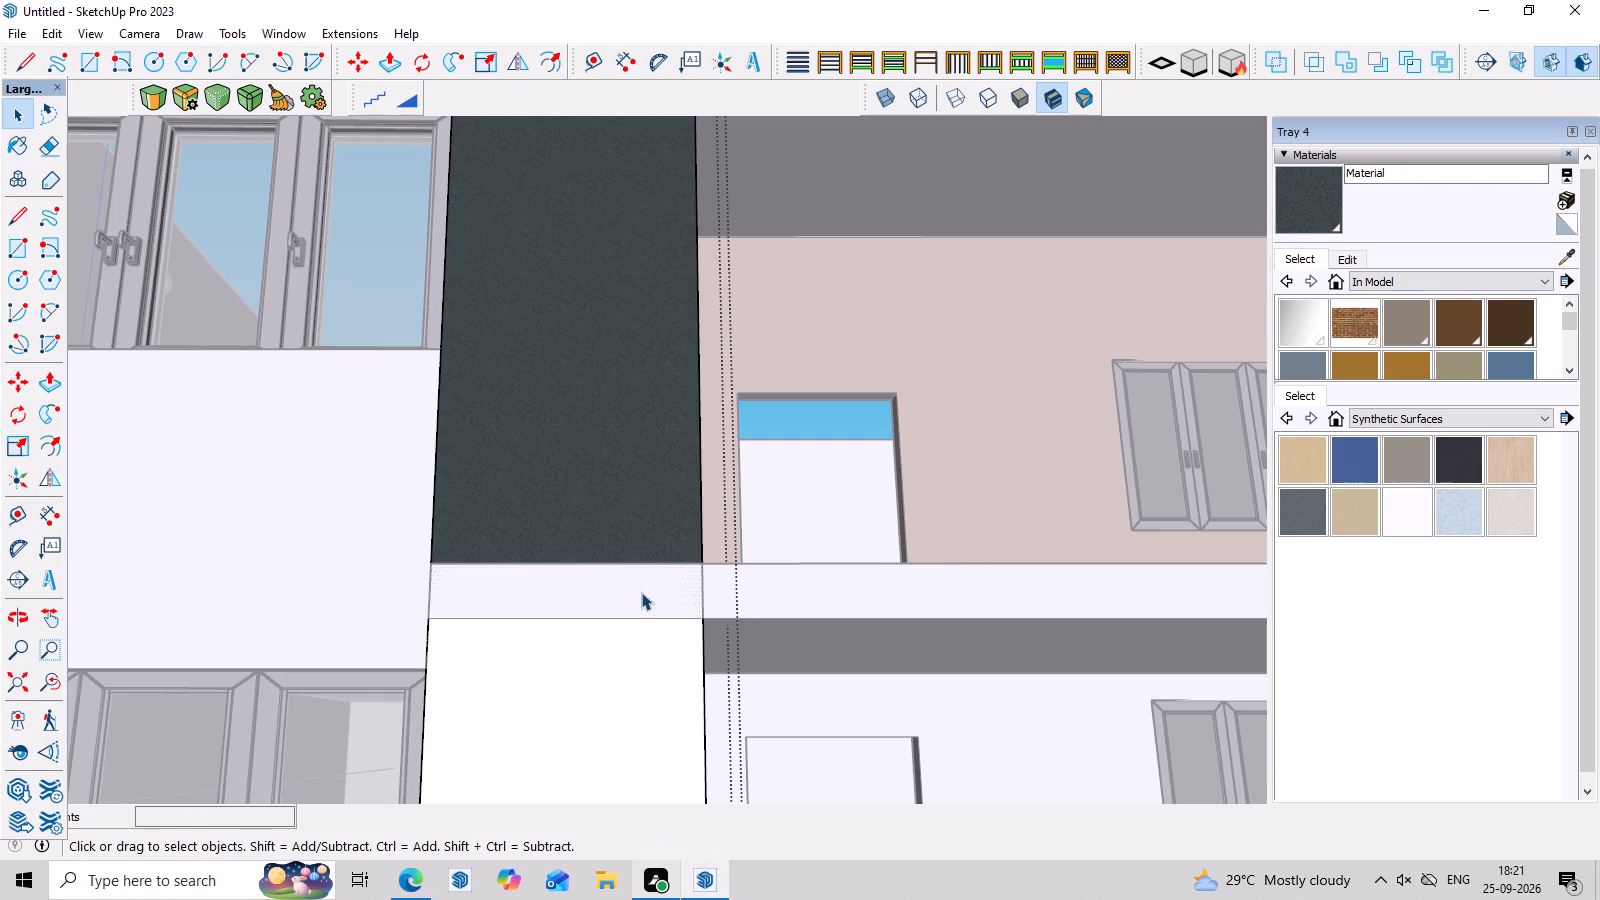
{"action": "scroll", "coordinate": [641, 592], "scroll_direction": "up", "scroll_amount": 2}
{"action": "left_click", "coordinate": [641, 592]}
{"action": "left_click", "coordinate": [1346, 192]}
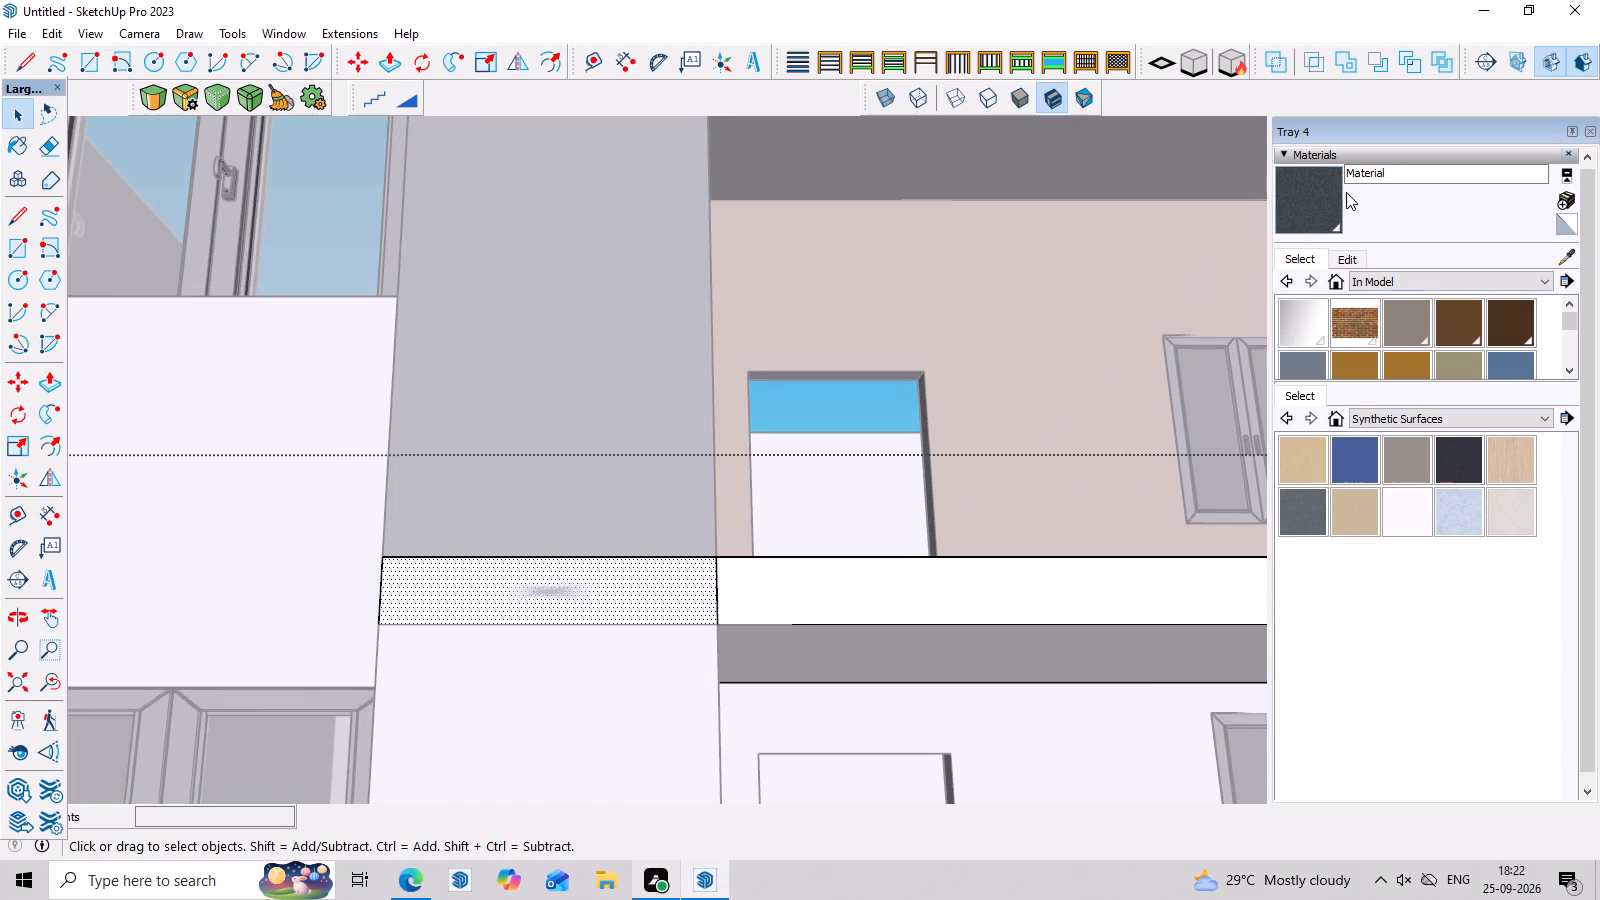
{"action": "left_click", "coordinate": [1317, 202]}
{"action": "left_click", "coordinate": [655, 599]}
{"action": "scroll", "coordinate": [655, 599], "scroll_direction": "down", "scroll_amount": 4}
{"action": "scroll", "coordinate": [762, 566], "scroll_direction": "down", "scroll_amount": 8}
{"action": "key", "text": "space"}
{"action": "left_click", "coordinate": [387, 352]}
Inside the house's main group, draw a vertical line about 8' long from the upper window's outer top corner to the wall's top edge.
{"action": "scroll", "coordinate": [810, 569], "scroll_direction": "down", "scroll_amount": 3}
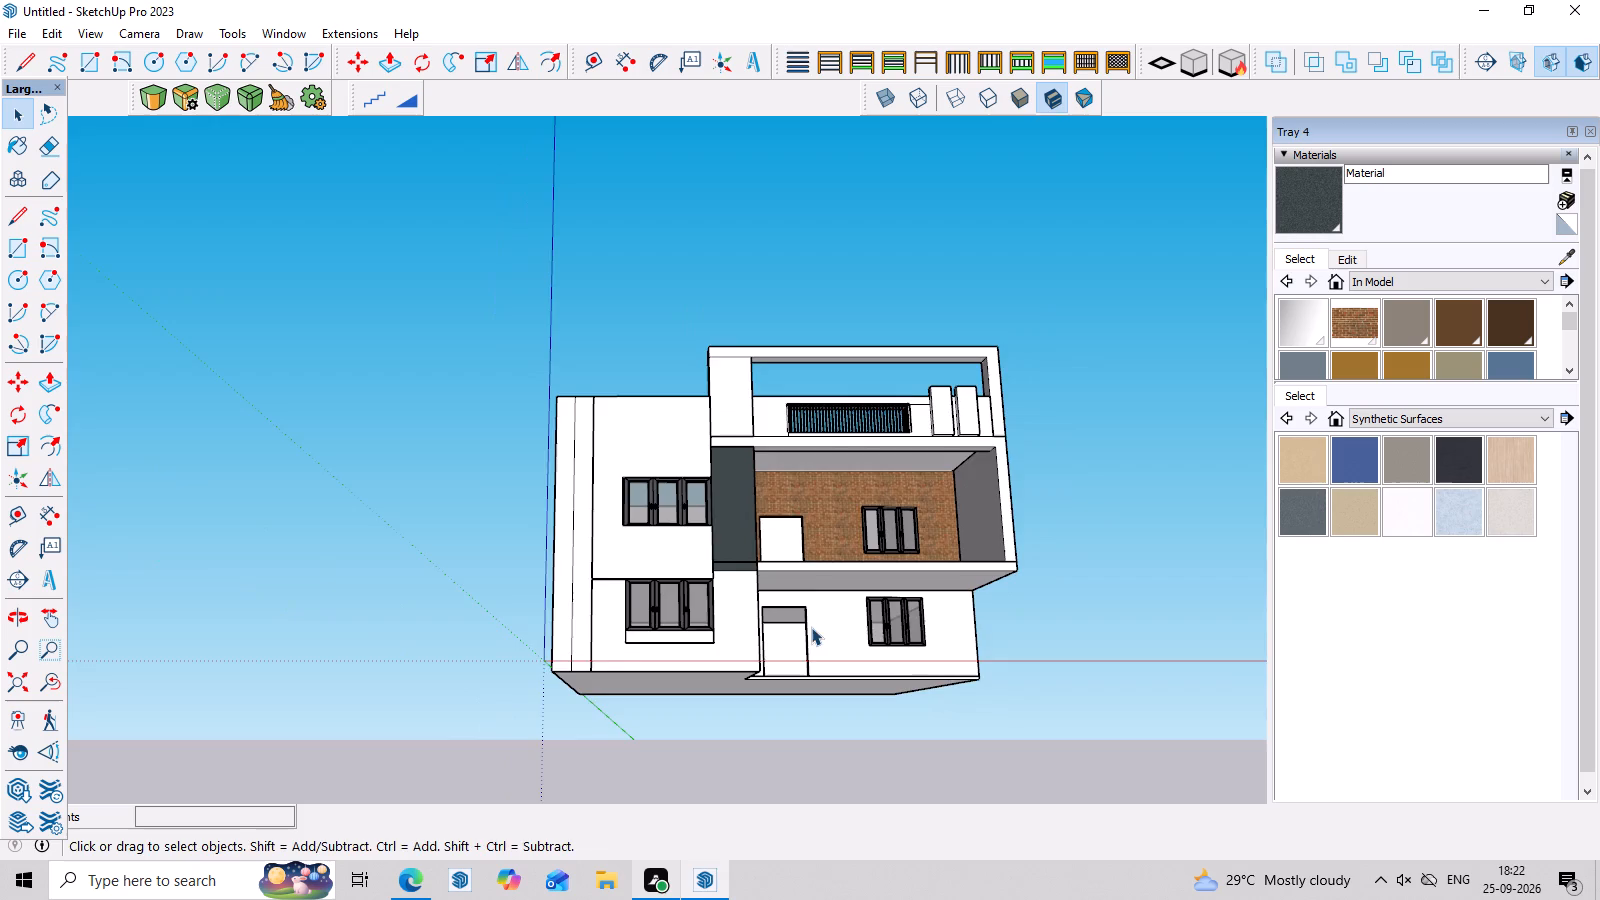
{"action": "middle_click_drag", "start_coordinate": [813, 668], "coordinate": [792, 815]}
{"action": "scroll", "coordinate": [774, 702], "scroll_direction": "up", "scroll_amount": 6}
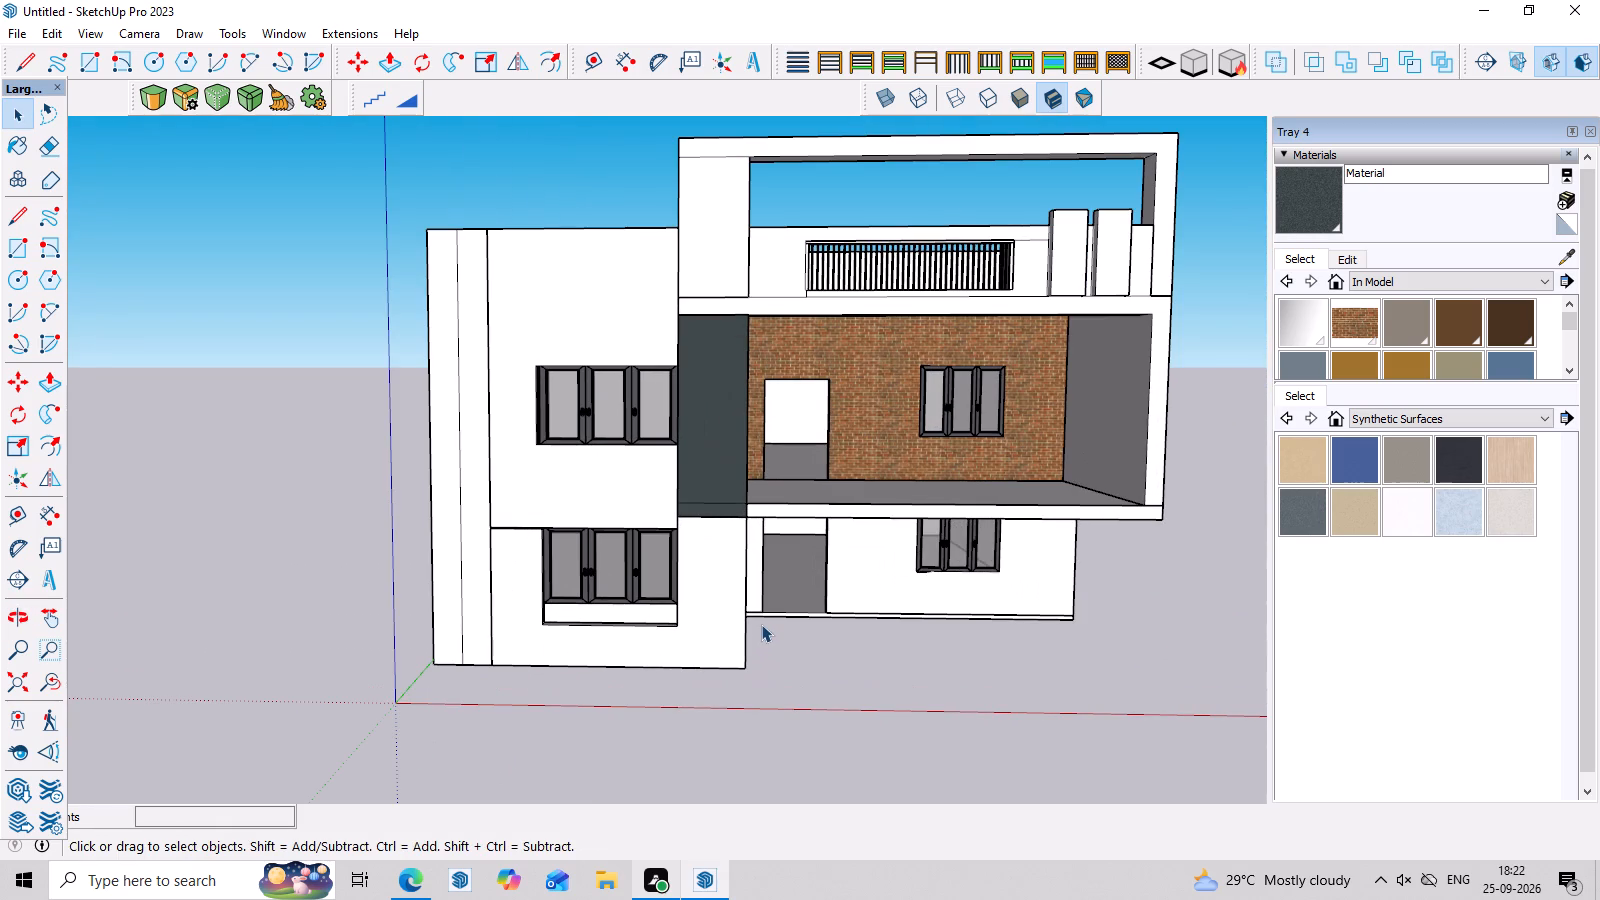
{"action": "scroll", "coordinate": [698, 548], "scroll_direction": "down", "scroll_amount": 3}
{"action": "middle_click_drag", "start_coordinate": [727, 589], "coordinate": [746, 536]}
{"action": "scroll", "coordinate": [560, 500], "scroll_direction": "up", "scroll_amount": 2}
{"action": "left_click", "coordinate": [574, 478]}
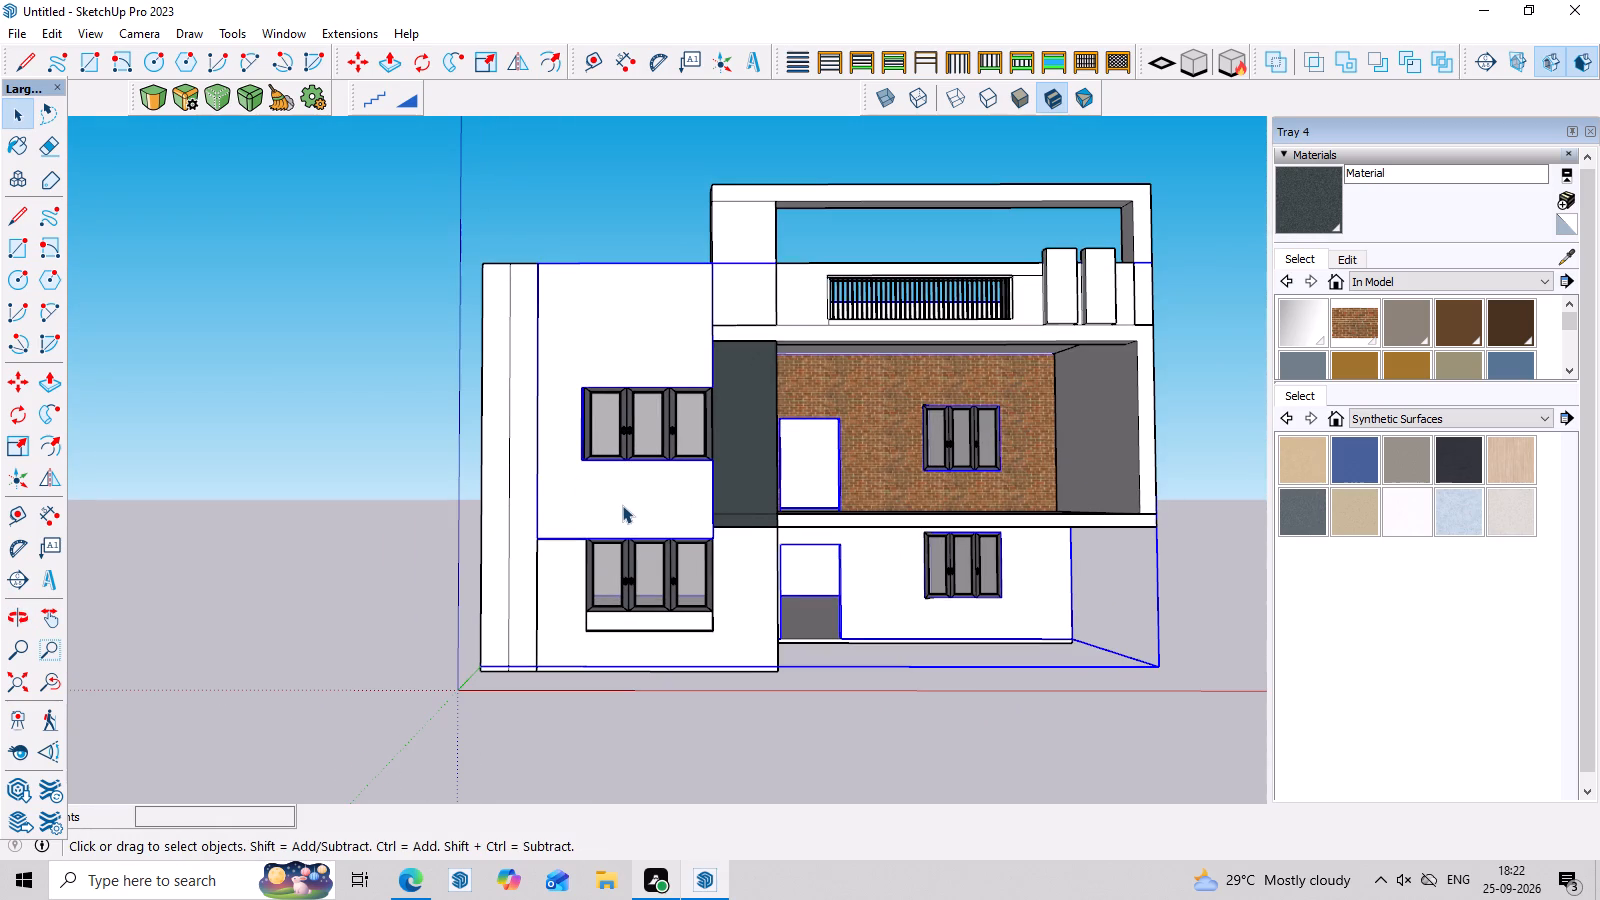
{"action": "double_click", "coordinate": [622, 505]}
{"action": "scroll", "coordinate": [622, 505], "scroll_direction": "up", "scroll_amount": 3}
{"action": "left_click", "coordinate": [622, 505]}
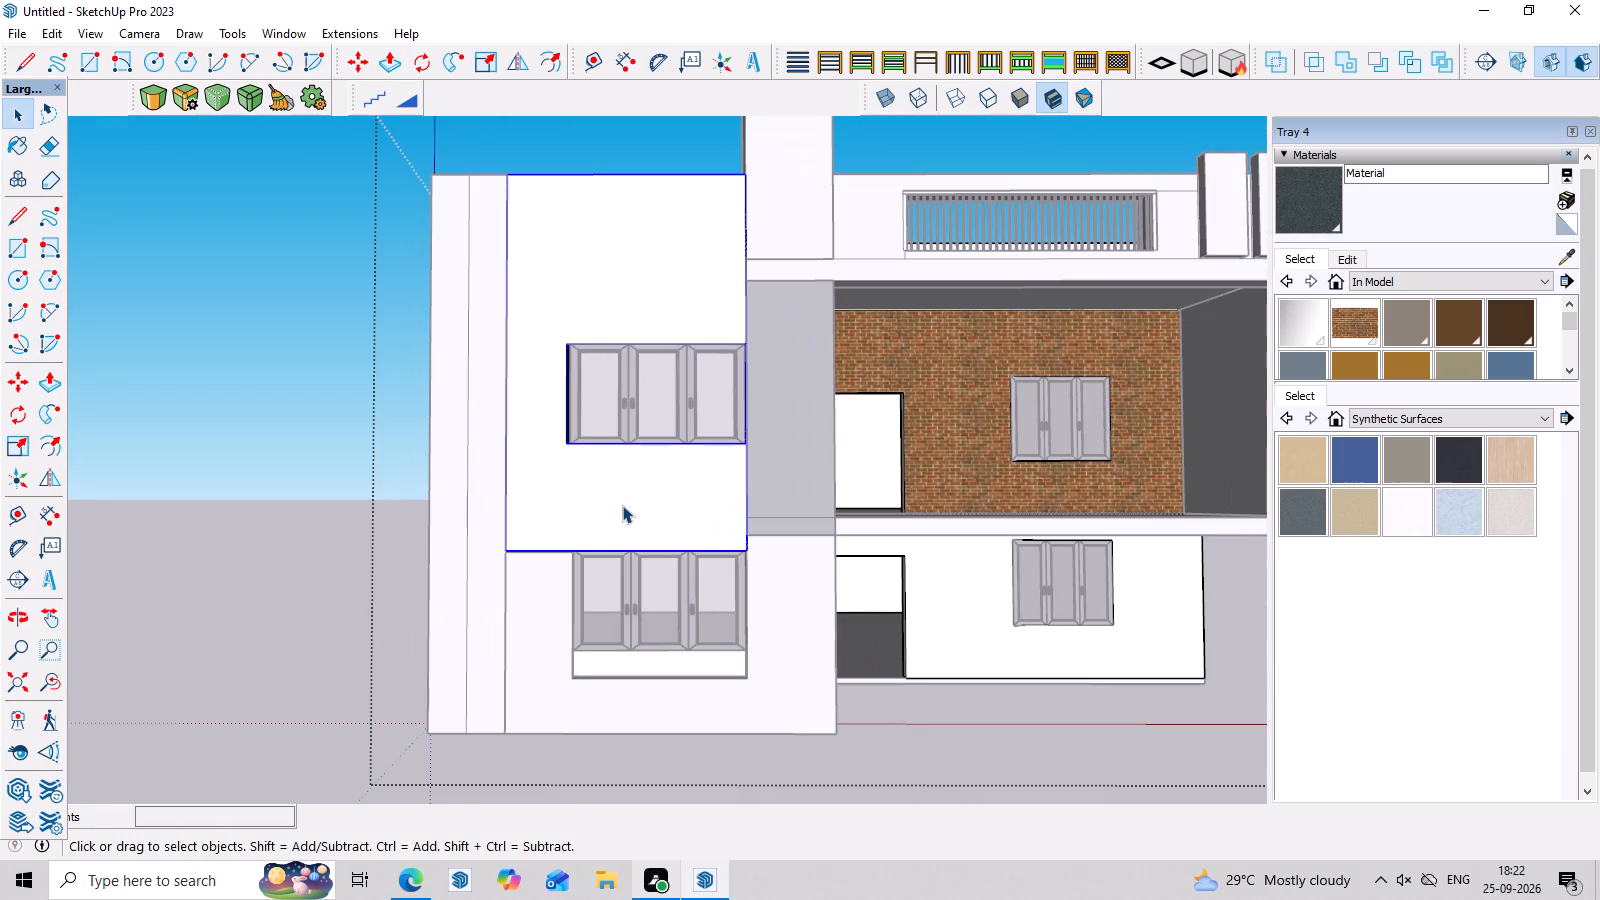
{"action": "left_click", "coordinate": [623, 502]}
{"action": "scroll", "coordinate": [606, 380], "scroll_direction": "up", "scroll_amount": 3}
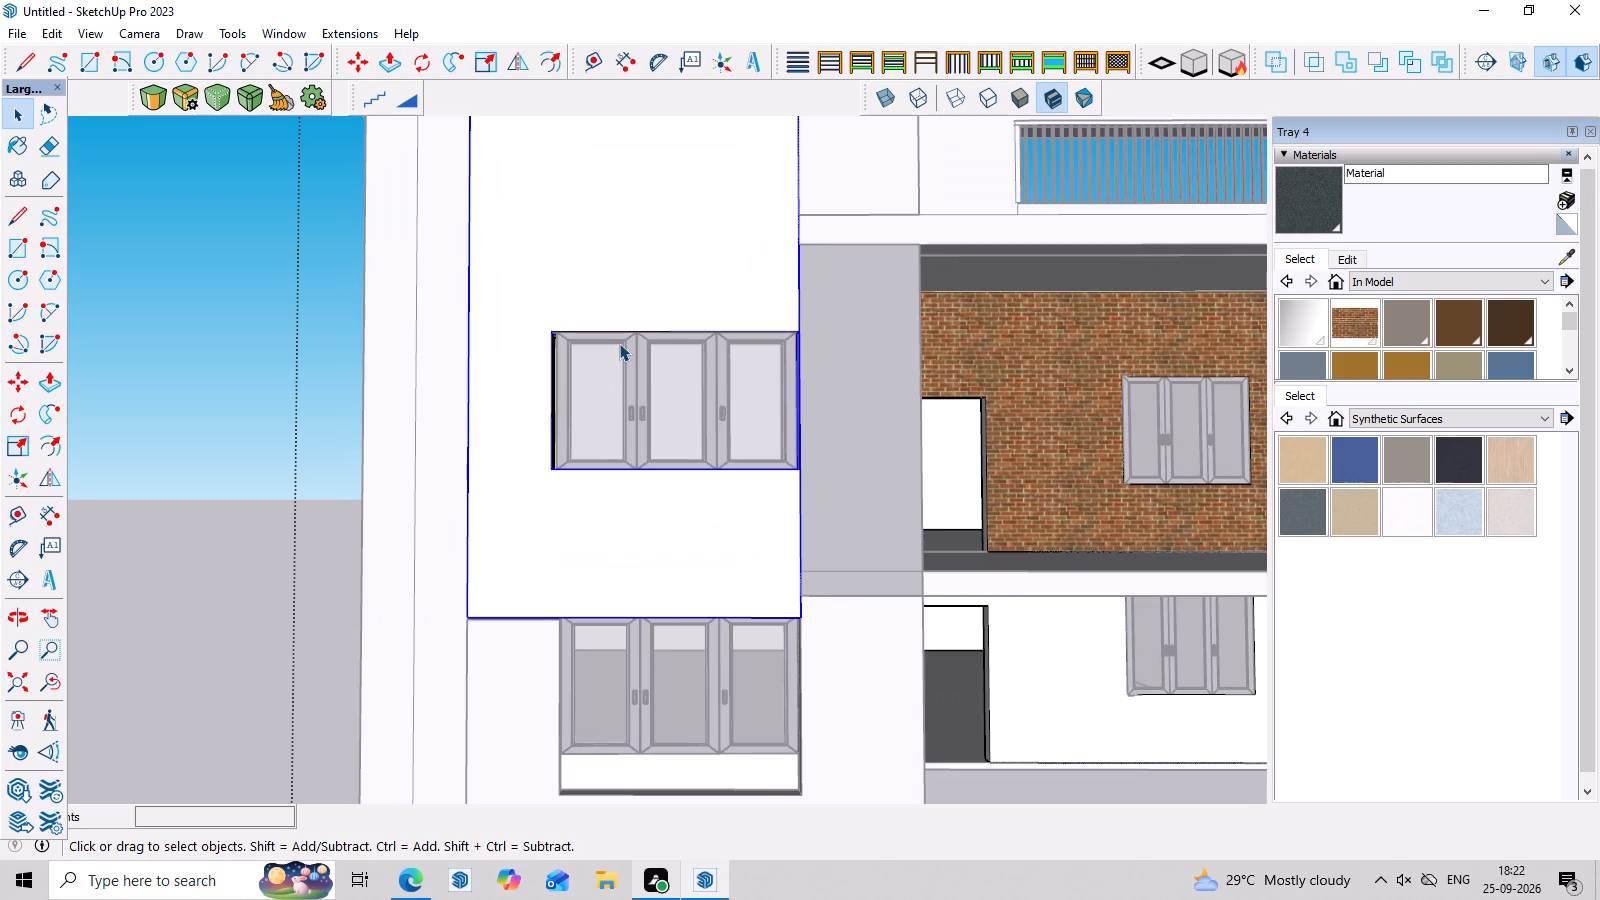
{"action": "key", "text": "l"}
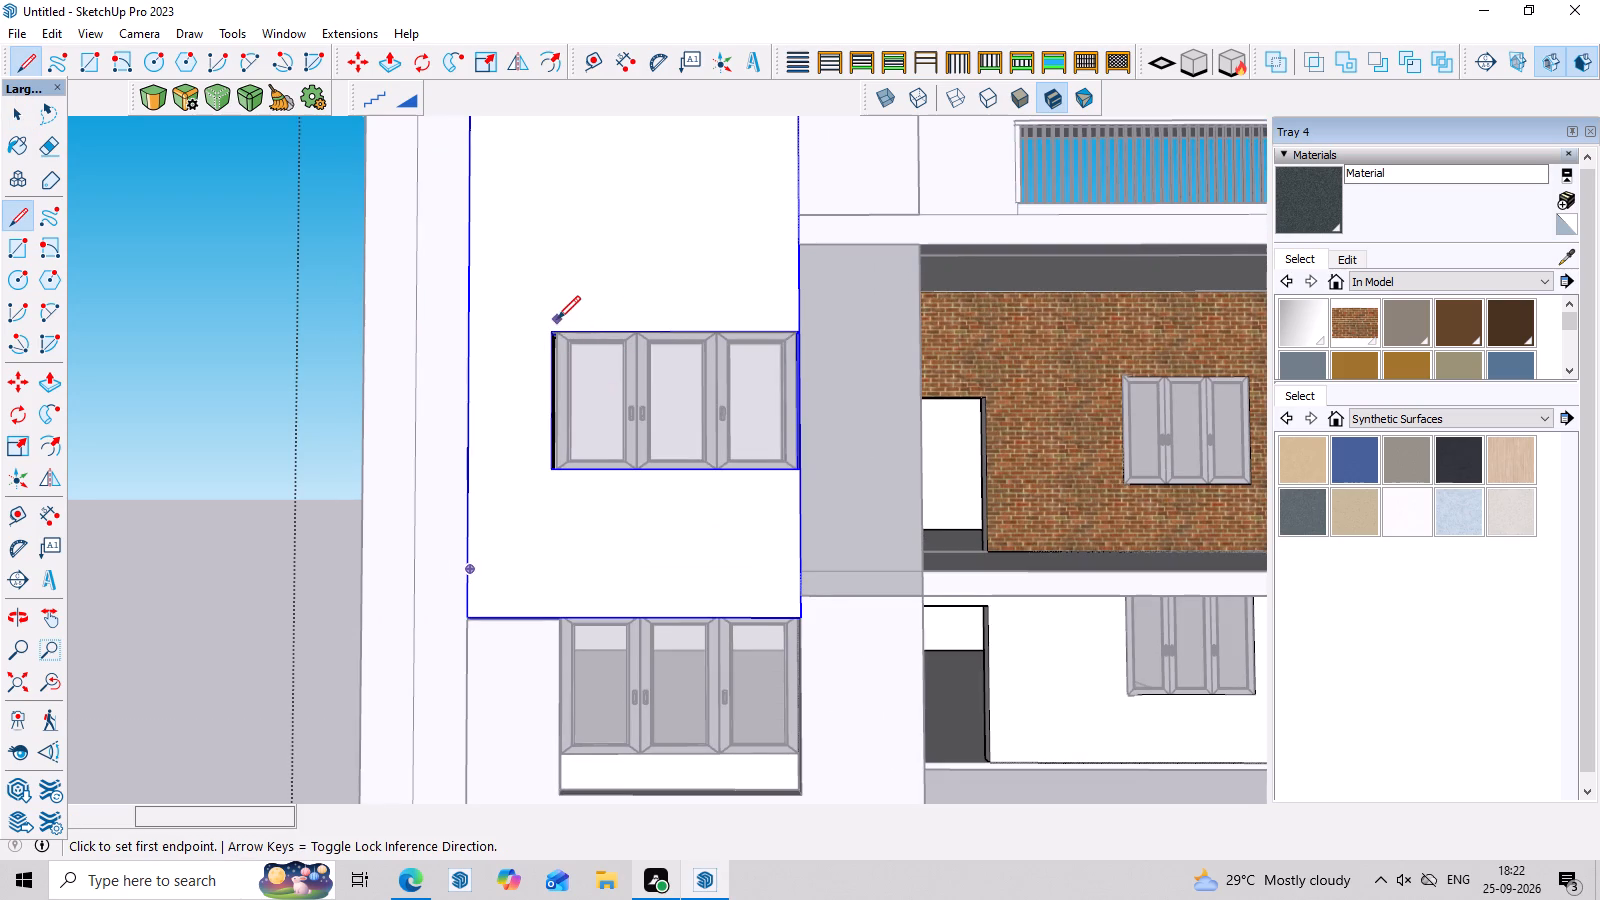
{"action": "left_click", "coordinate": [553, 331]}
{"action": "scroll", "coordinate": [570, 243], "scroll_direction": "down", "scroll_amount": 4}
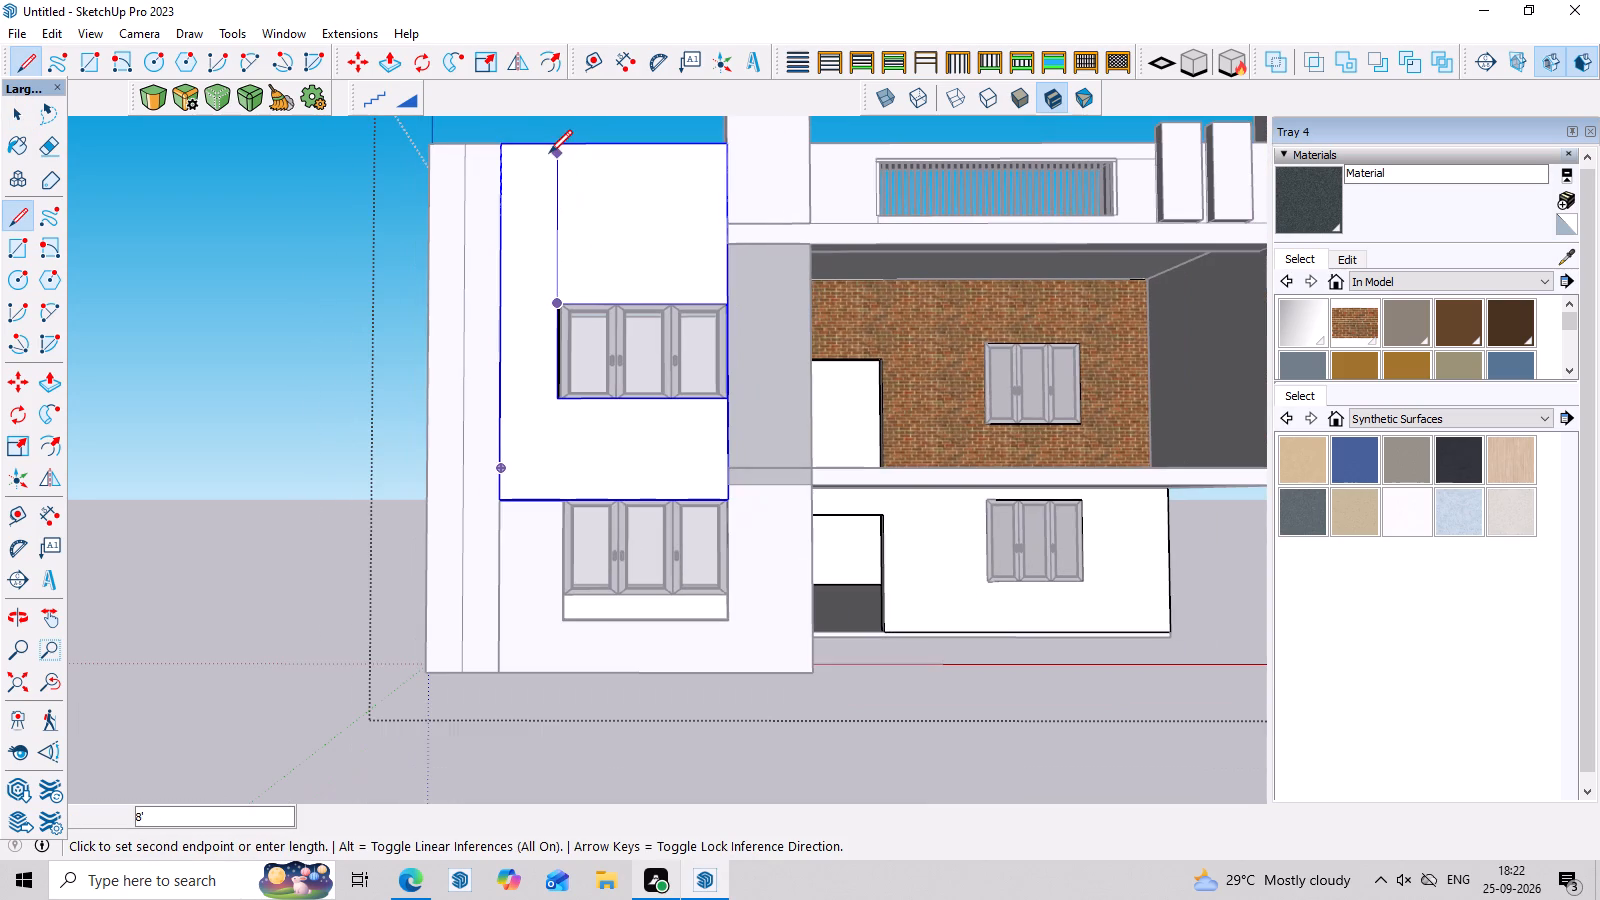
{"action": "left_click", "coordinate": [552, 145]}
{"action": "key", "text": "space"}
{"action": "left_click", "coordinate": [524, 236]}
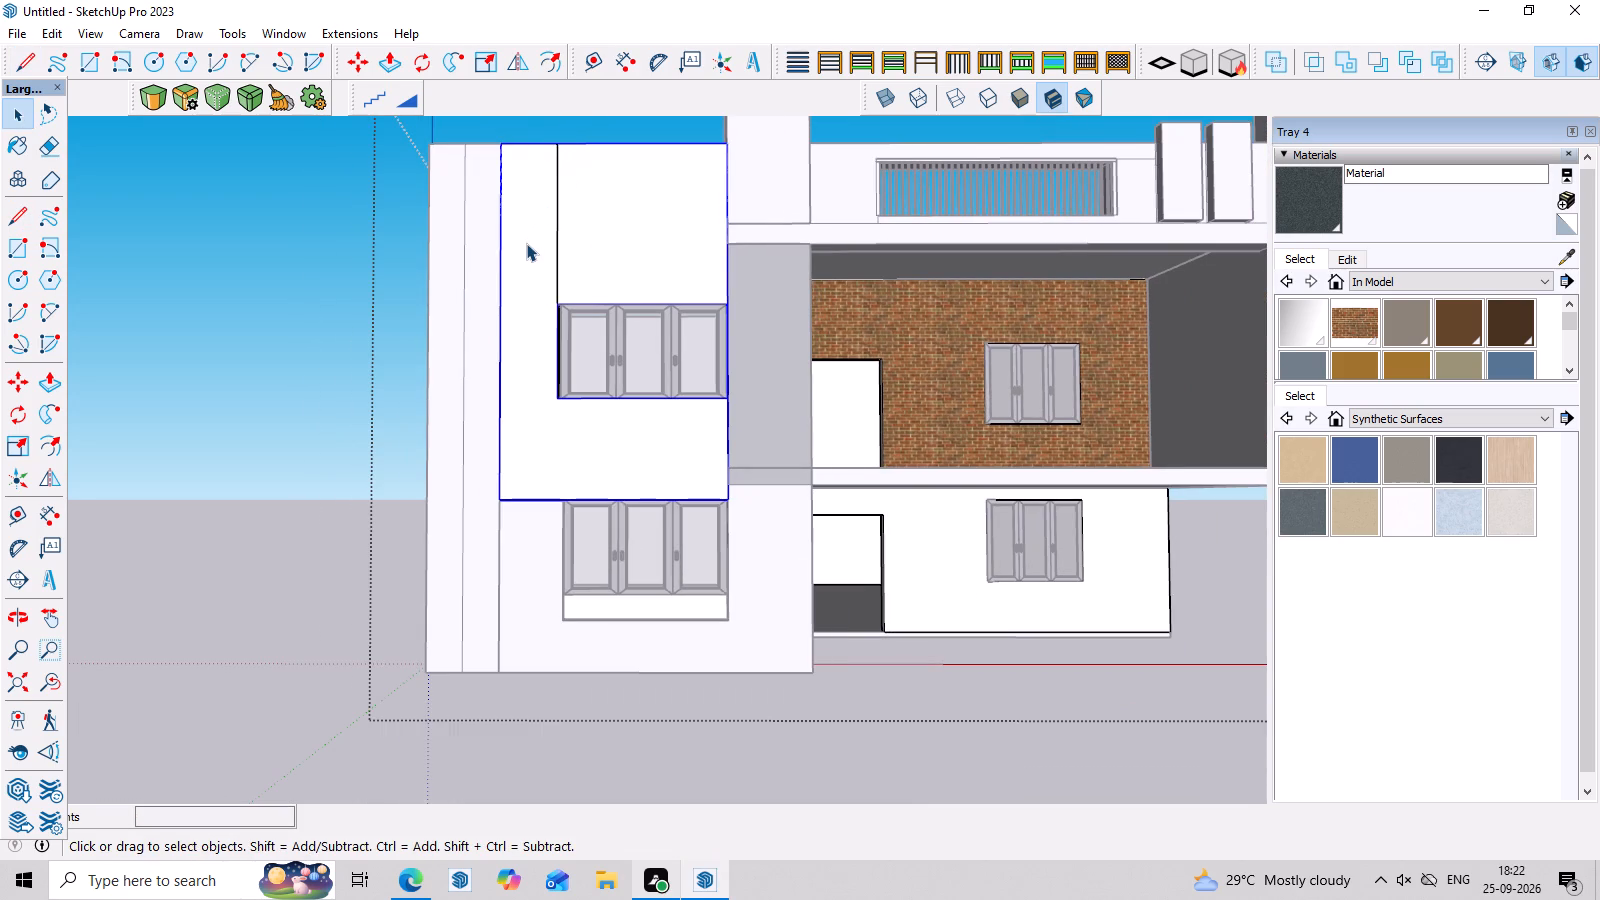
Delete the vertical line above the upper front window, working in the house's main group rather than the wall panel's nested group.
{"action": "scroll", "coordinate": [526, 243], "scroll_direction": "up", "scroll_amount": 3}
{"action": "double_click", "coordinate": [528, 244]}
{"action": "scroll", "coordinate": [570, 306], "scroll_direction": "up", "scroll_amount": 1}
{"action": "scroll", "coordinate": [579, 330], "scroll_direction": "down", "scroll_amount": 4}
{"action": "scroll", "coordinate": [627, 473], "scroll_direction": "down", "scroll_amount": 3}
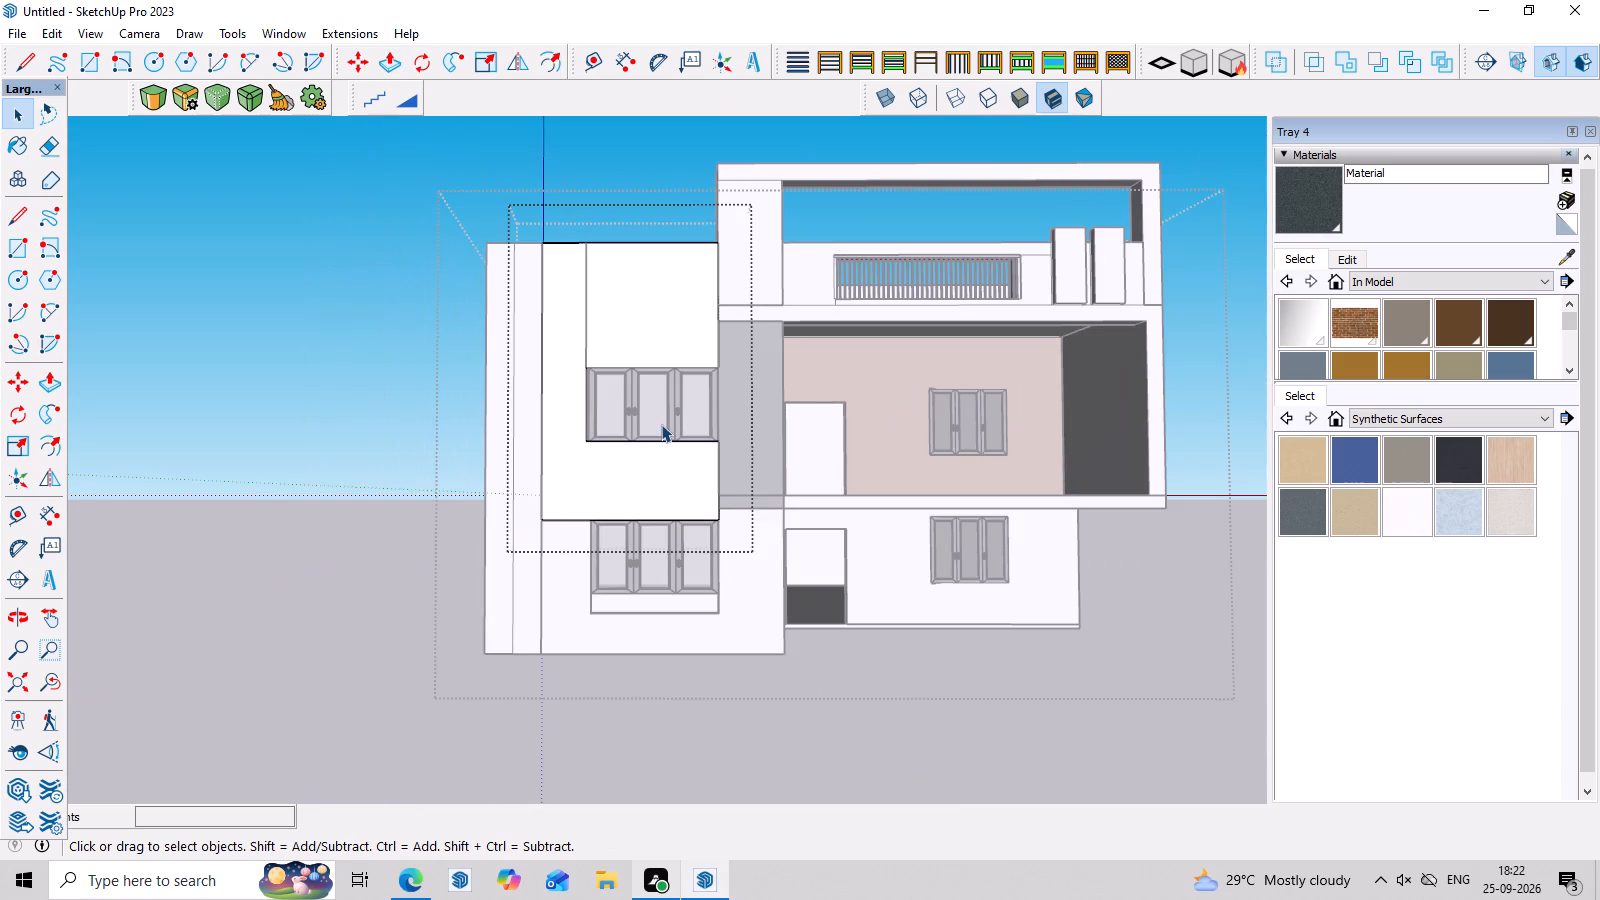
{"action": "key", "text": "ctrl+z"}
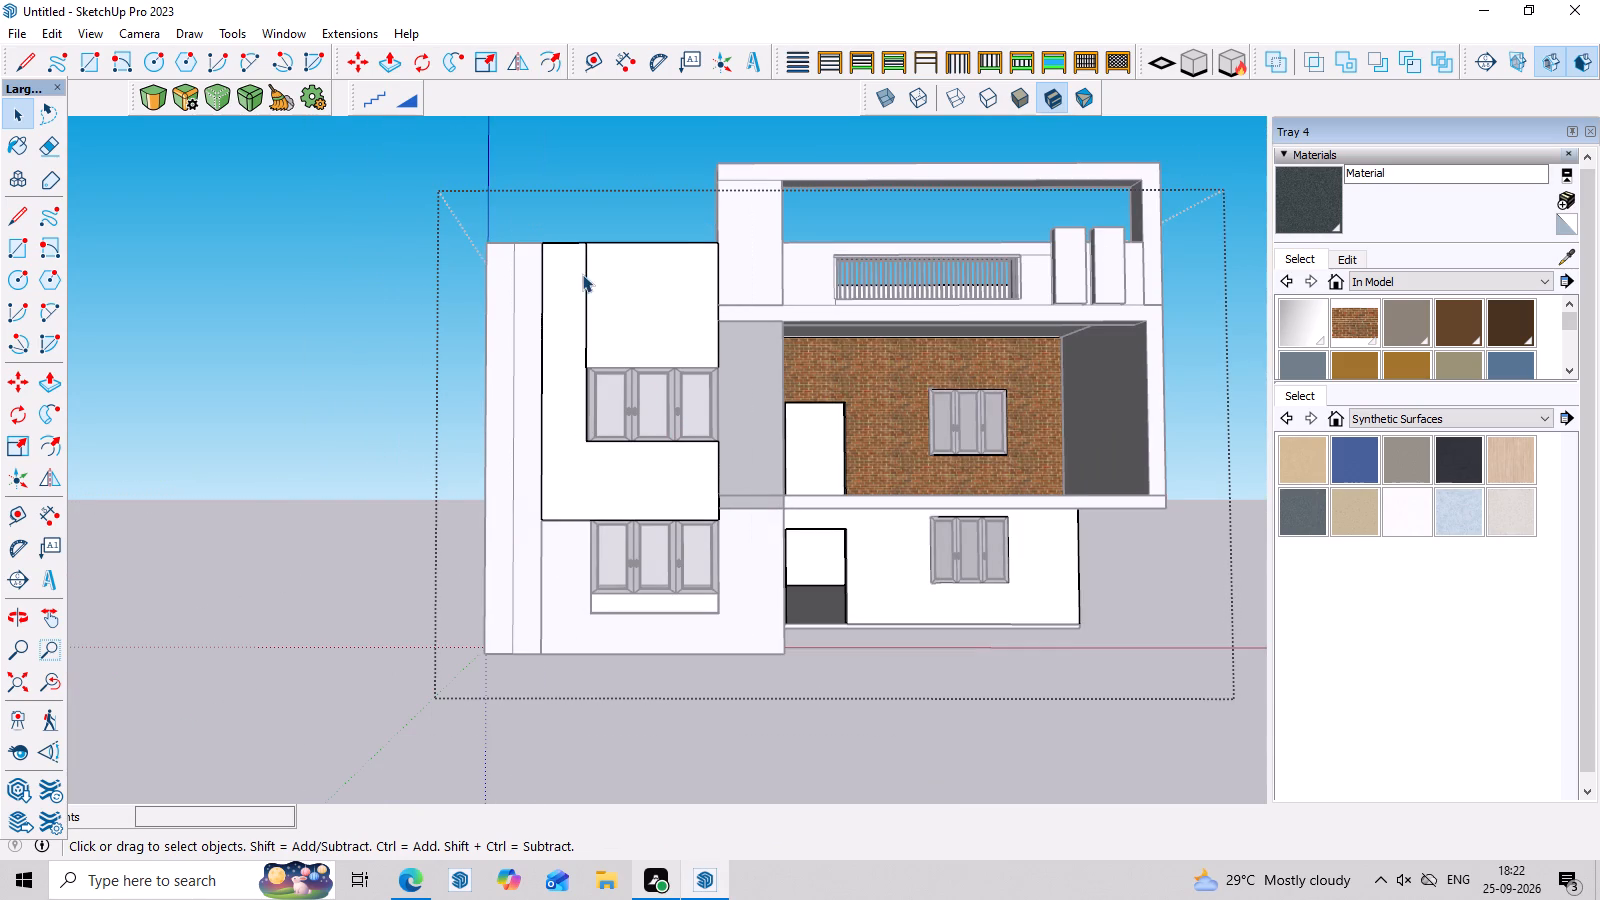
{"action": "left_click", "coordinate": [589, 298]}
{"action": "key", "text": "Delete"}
Inside the upper front wall panel's own group, draw a vertical line about 8' 7" long between the top edge and the window's outer top corner.
{"action": "double_click", "coordinate": [573, 314]}
{"action": "scroll", "coordinate": [573, 314], "scroll_direction": "up", "scroll_amount": 2}
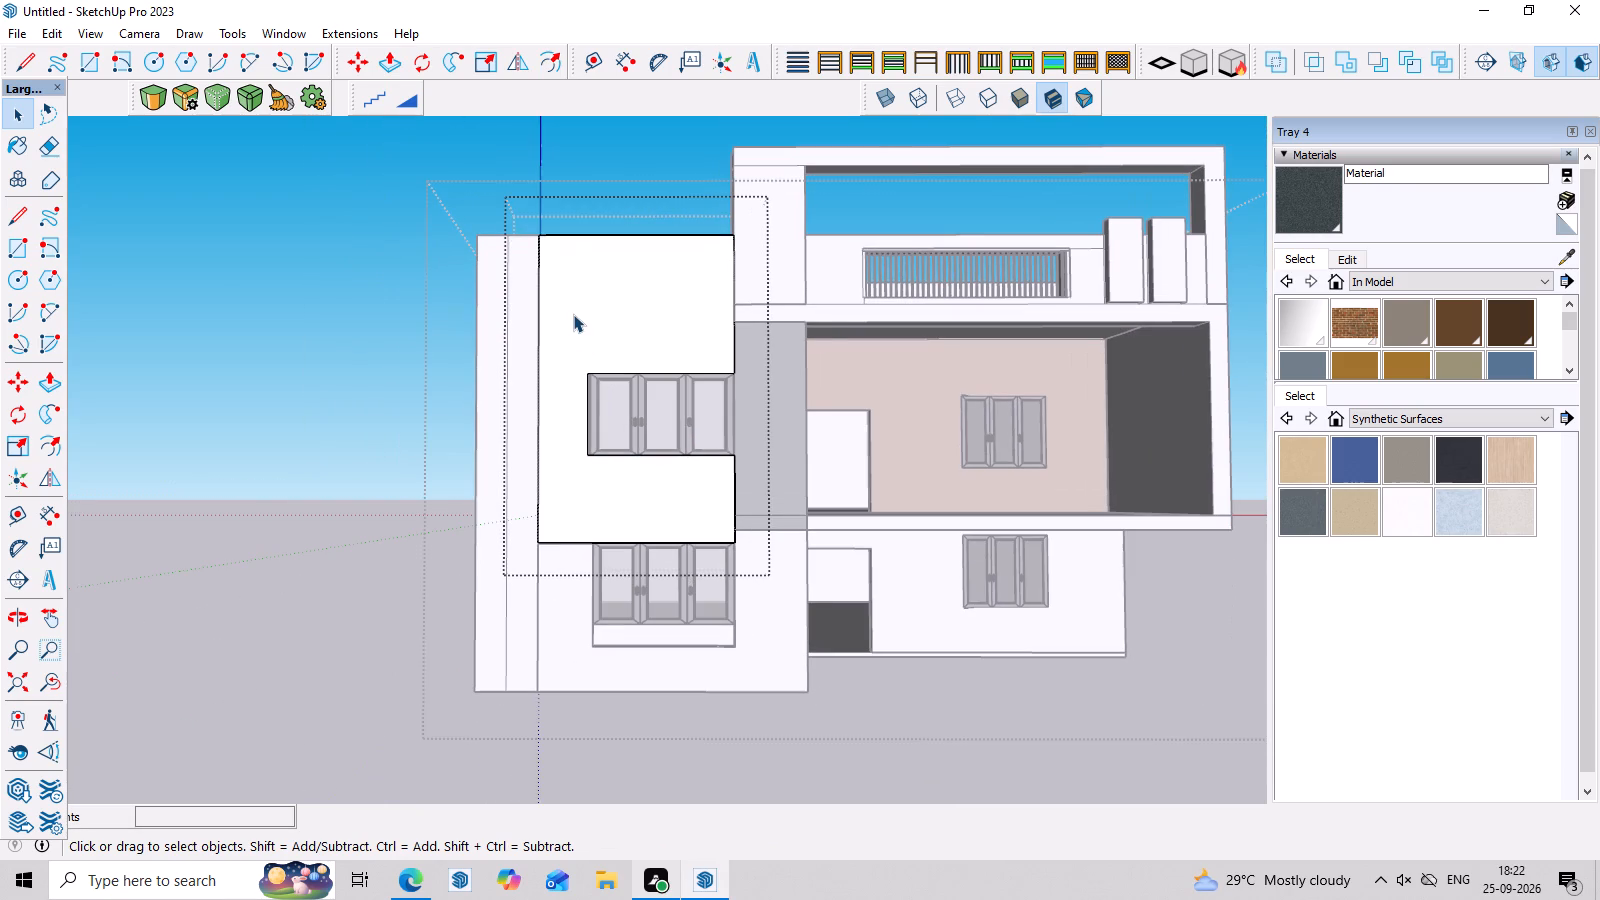
{"action": "key", "text": "l"}
{"action": "scroll", "coordinate": [573, 314], "scroll_direction": "up", "scroll_amount": 4}
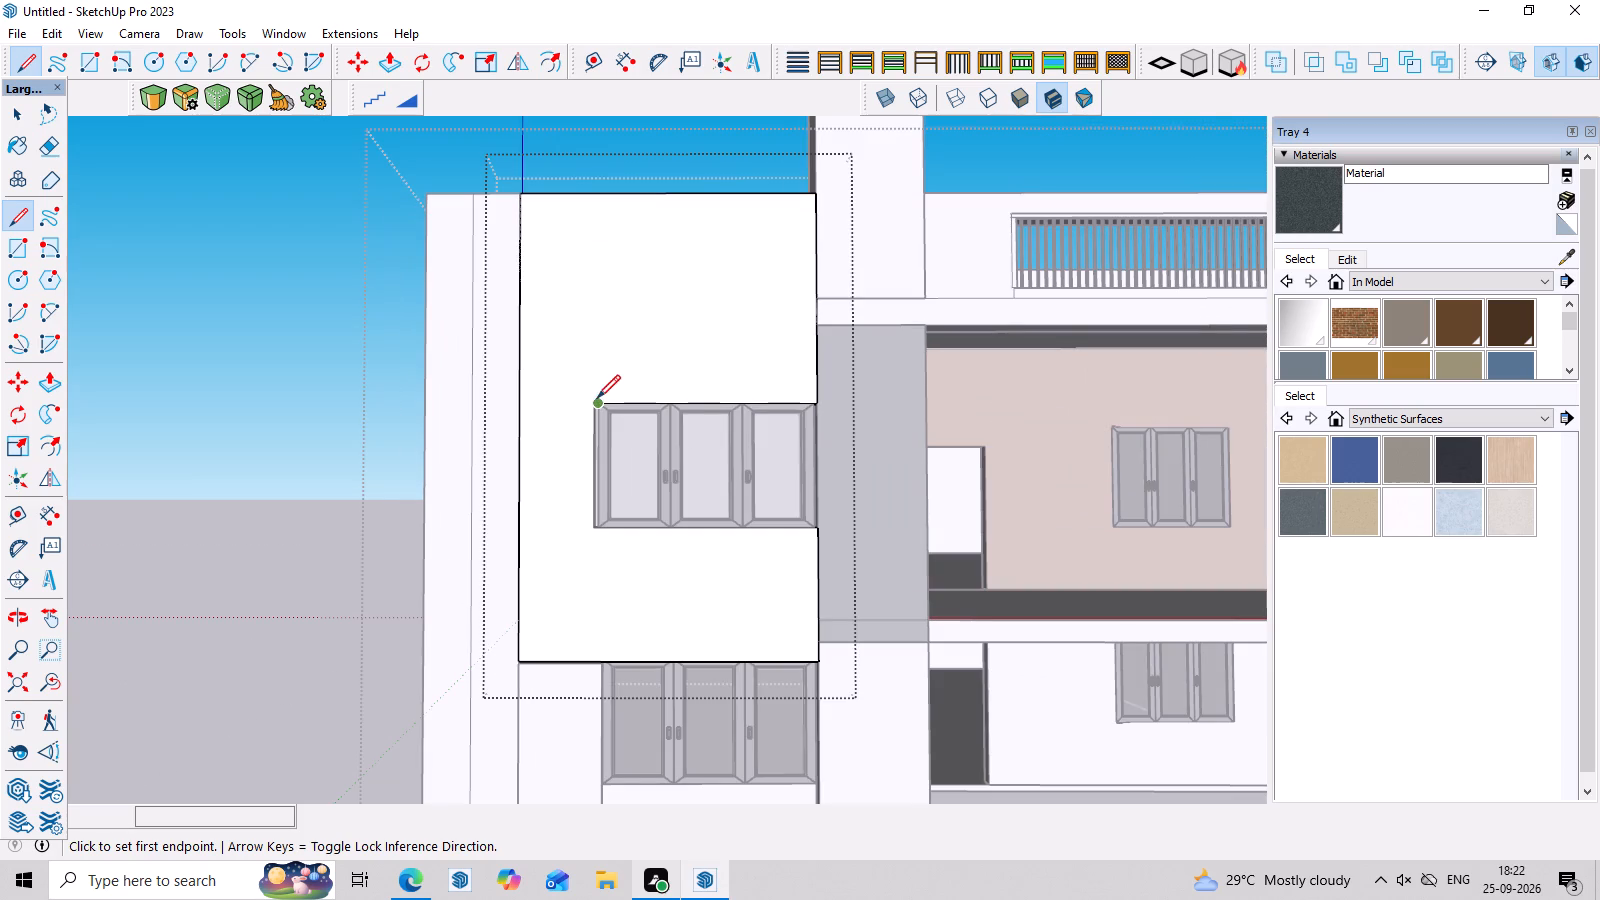
{"action": "left_click", "coordinate": [597, 398]}
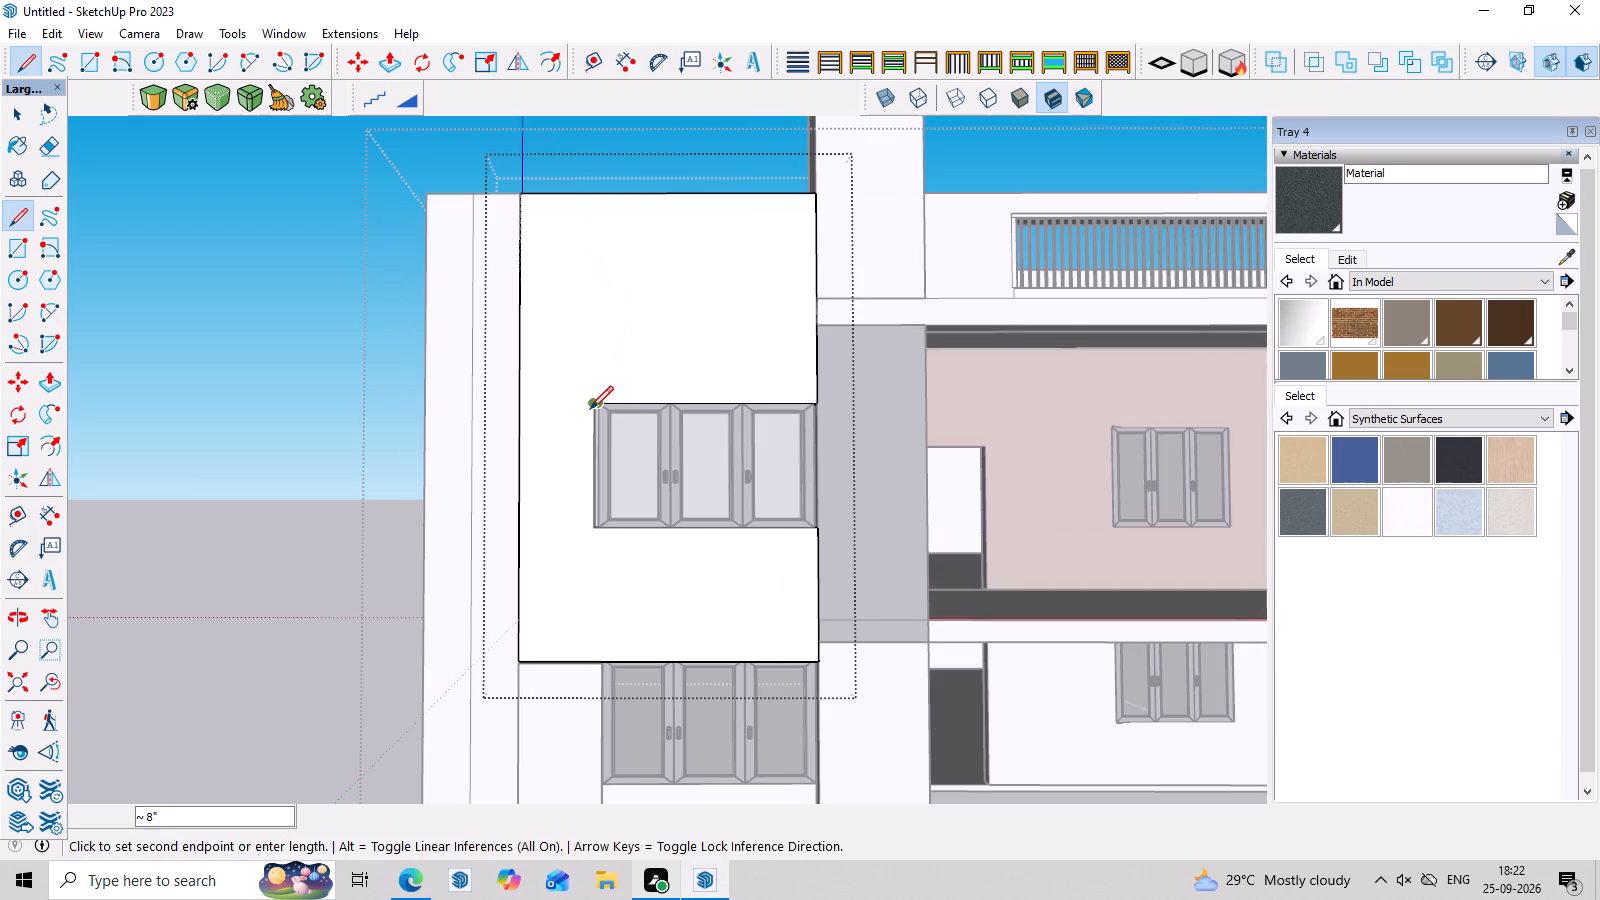
{"action": "left_click", "coordinate": [597, 403]}
{"action": "scroll", "coordinate": [601, 248], "scroll_direction": "down", "scroll_amount": 3}
{"action": "key", "text": "space"}
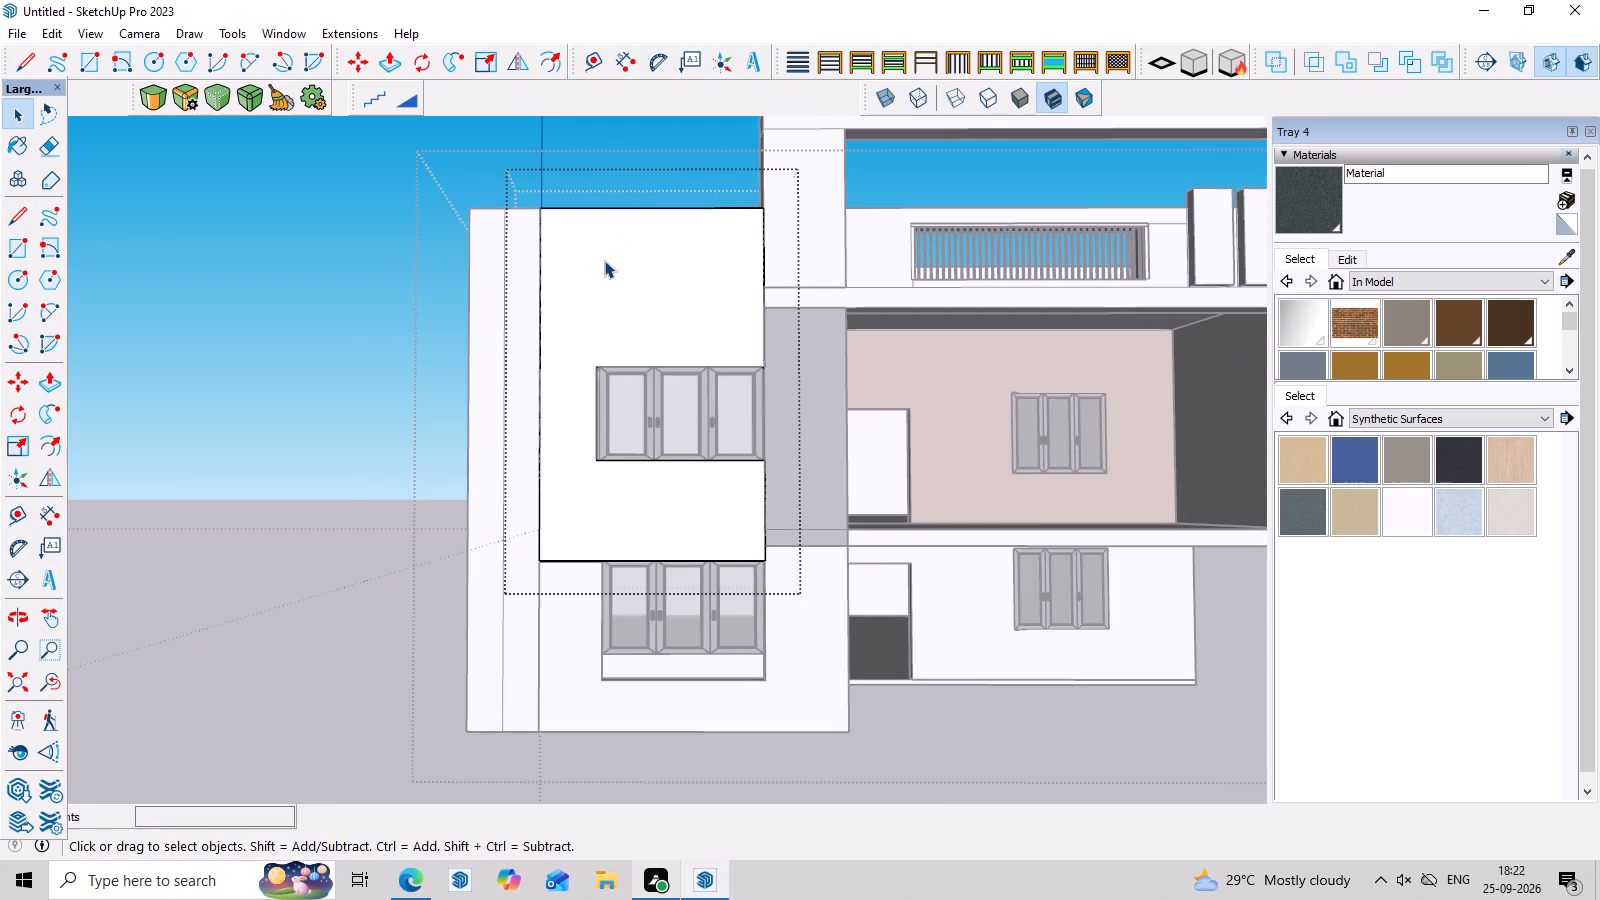
{"action": "double_click", "coordinate": [604, 260]}
{"action": "scroll", "coordinate": [604, 260], "scroll_direction": "up", "scroll_amount": 3}
{"action": "left_click", "coordinate": [602, 266]}
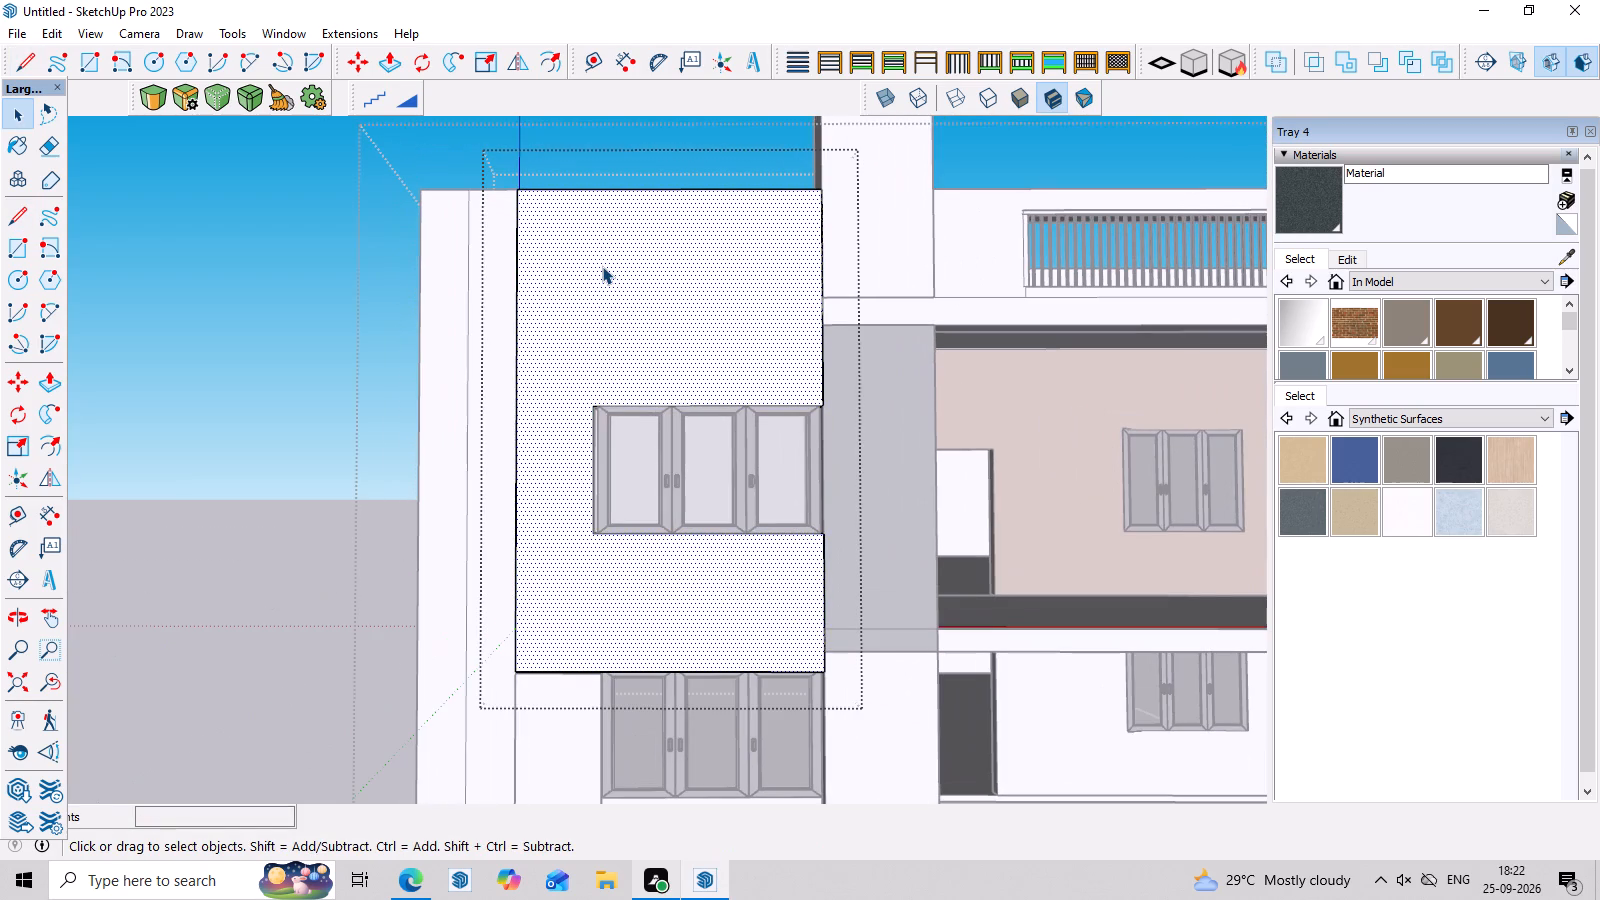
{"action": "key", "text": "l"}
{"action": "scroll", "coordinate": [563, 378], "scroll_direction": "up", "scroll_amount": 3}
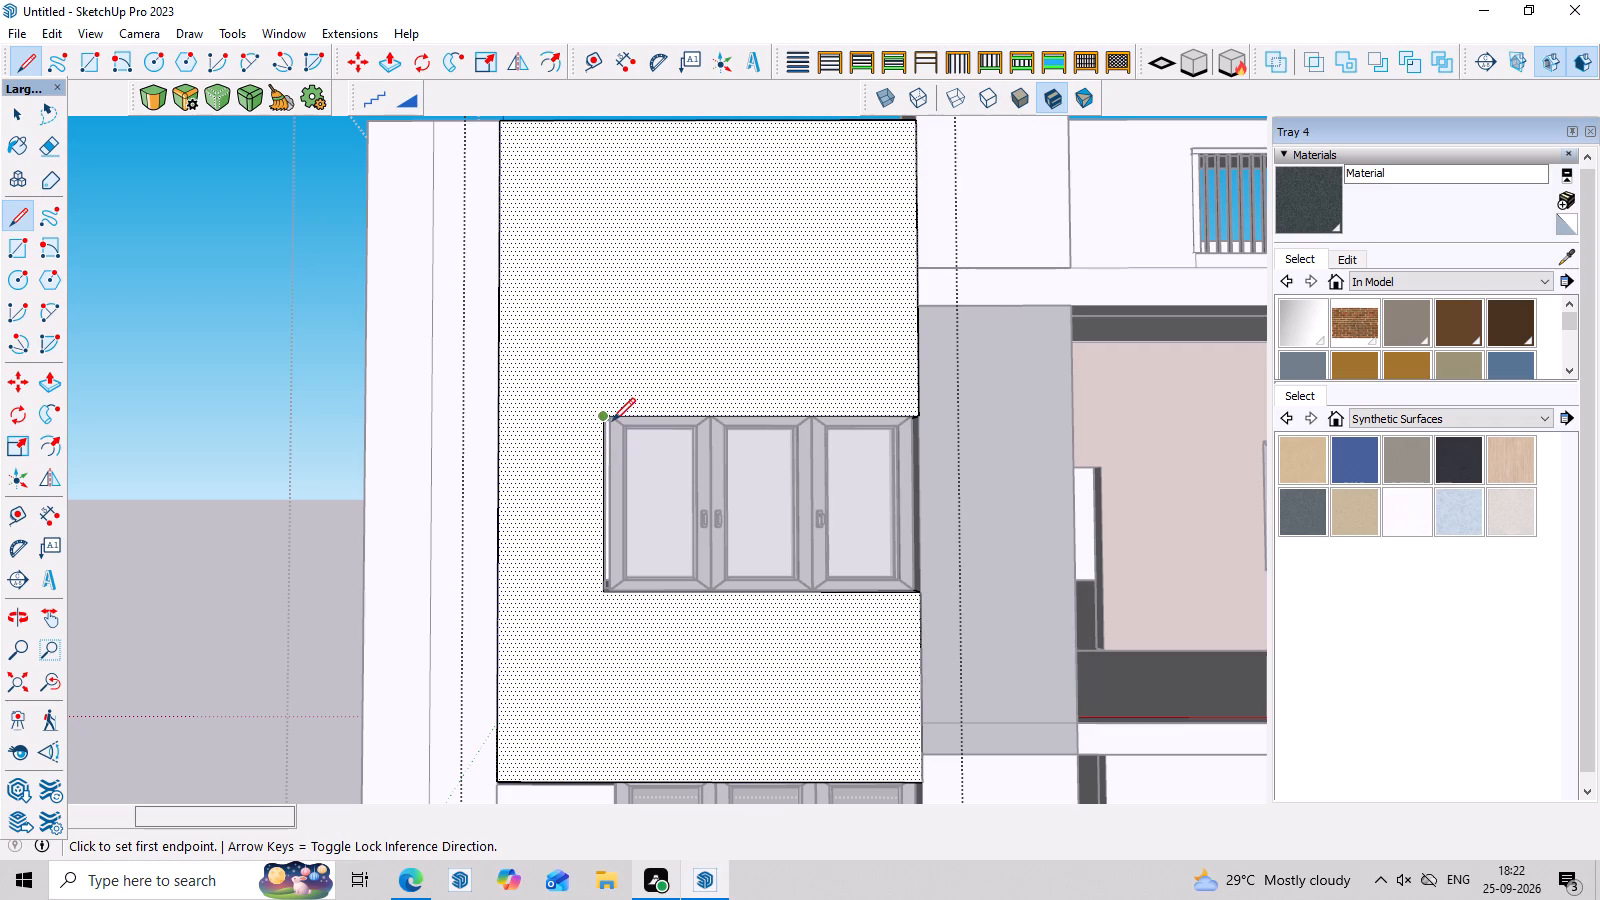
{"action": "left_click", "coordinate": [609, 418]}
{"action": "scroll", "coordinate": [602, 183], "scroll_direction": "down", "scroll_amount": 4}
{"action": "middle_click_drag", "start_coordinate": [607, 197], "coordinate": [632, 288]}
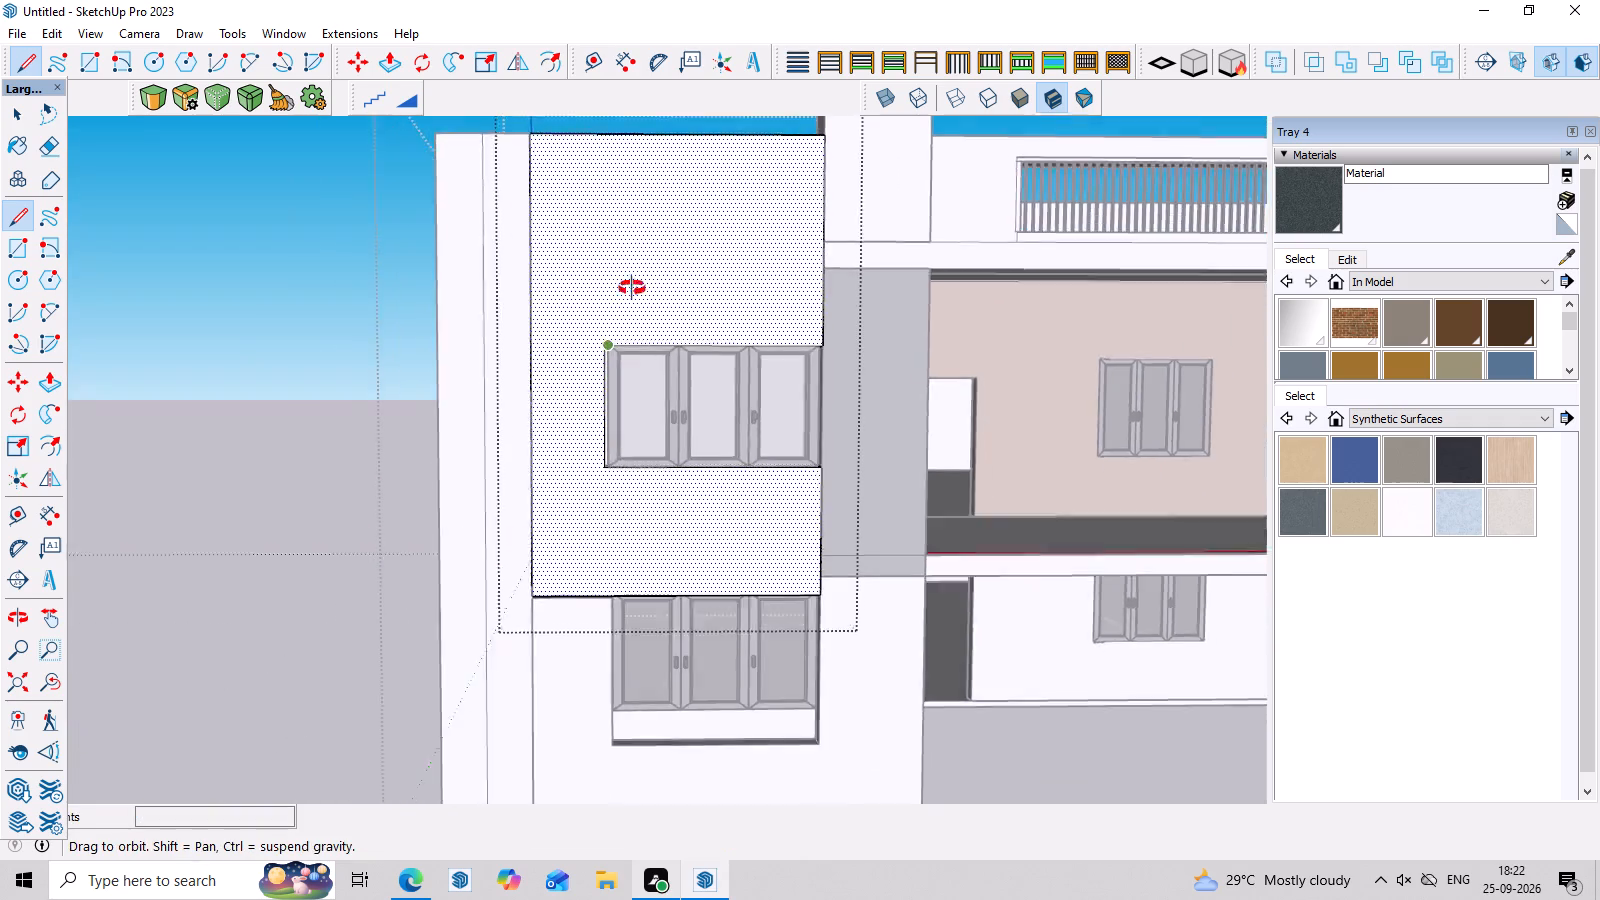
{"action": "middle_click_drag", "start_coordinate": [632, 288], "coordinate": [706, 534]}
{"action": "left_click", "coordinate": [617, 225]}
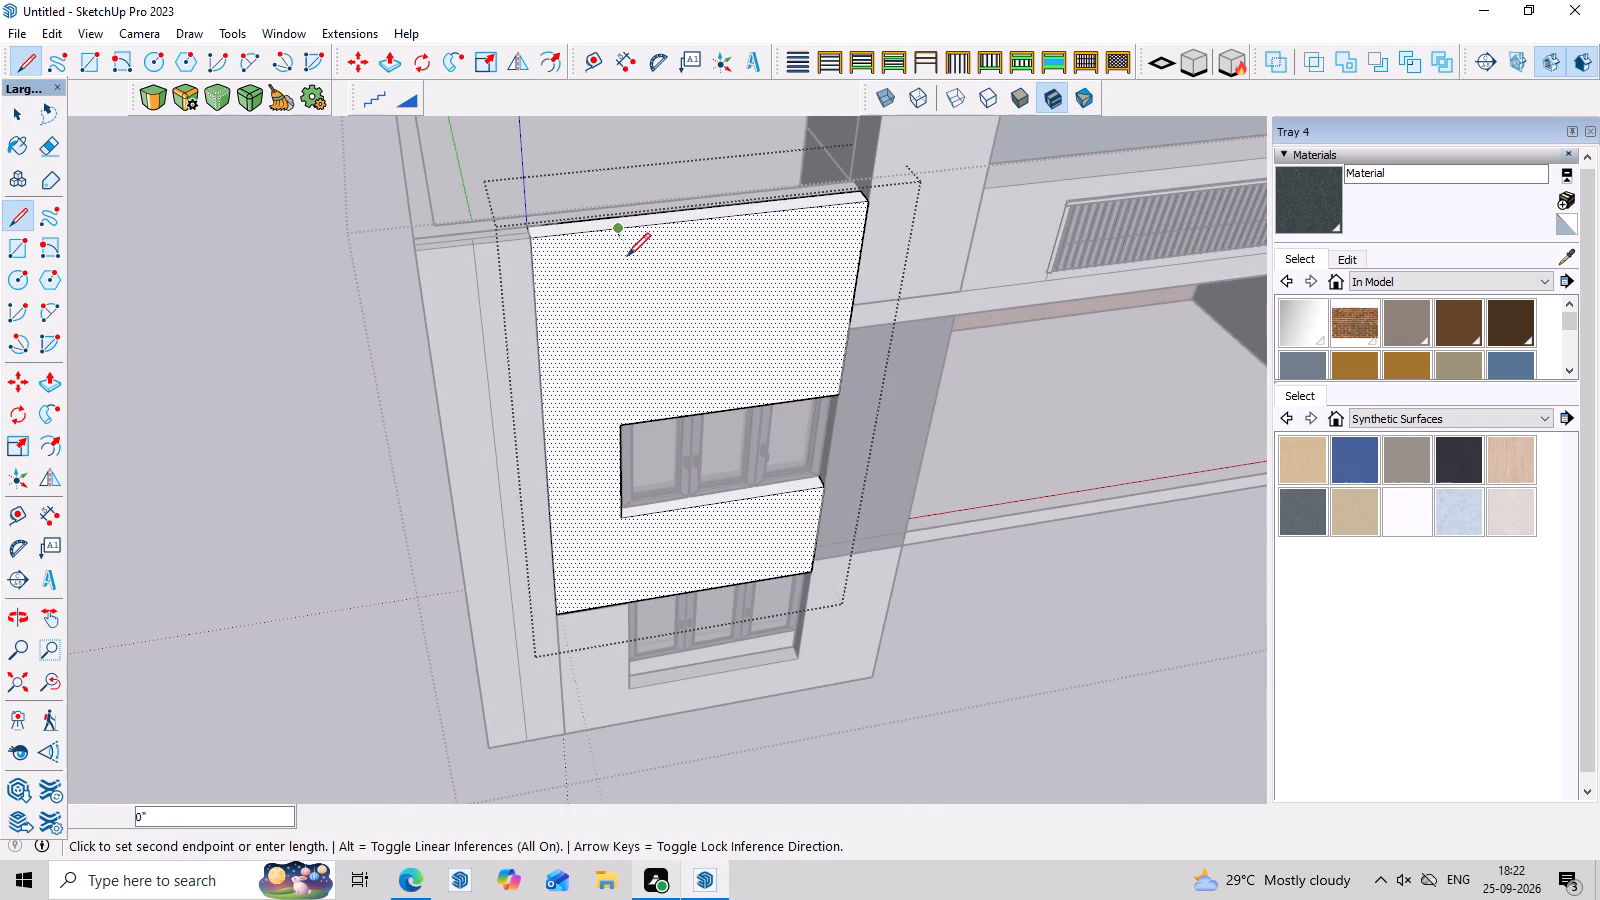
{"action": "left_click", "coordinate": [622, 429]}
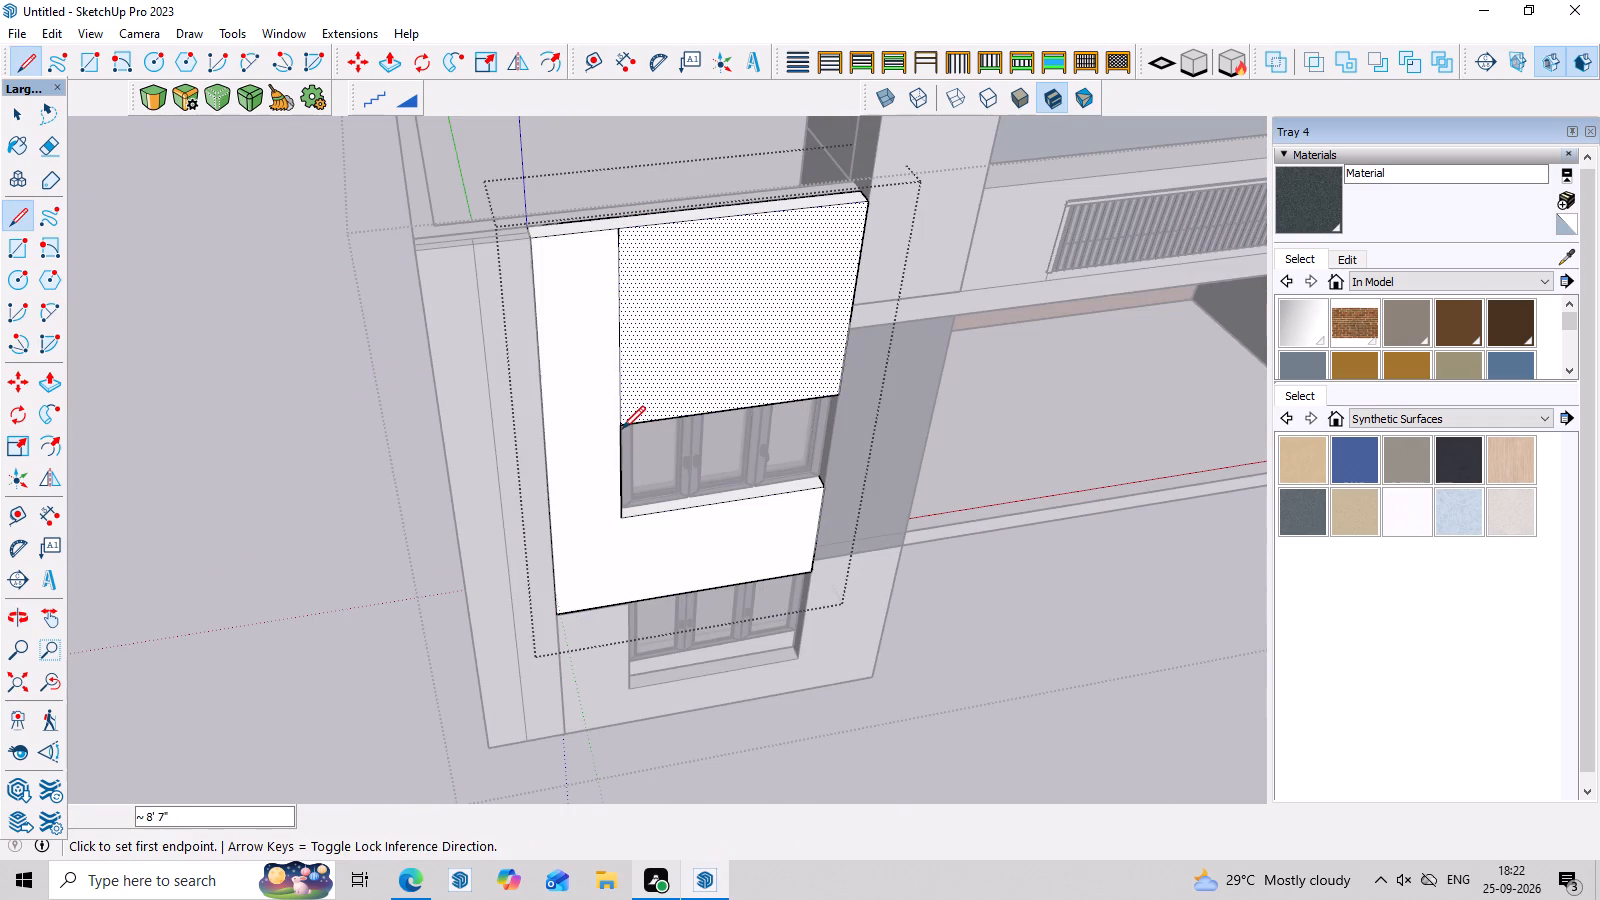
{"action": "key", "text": "space"}
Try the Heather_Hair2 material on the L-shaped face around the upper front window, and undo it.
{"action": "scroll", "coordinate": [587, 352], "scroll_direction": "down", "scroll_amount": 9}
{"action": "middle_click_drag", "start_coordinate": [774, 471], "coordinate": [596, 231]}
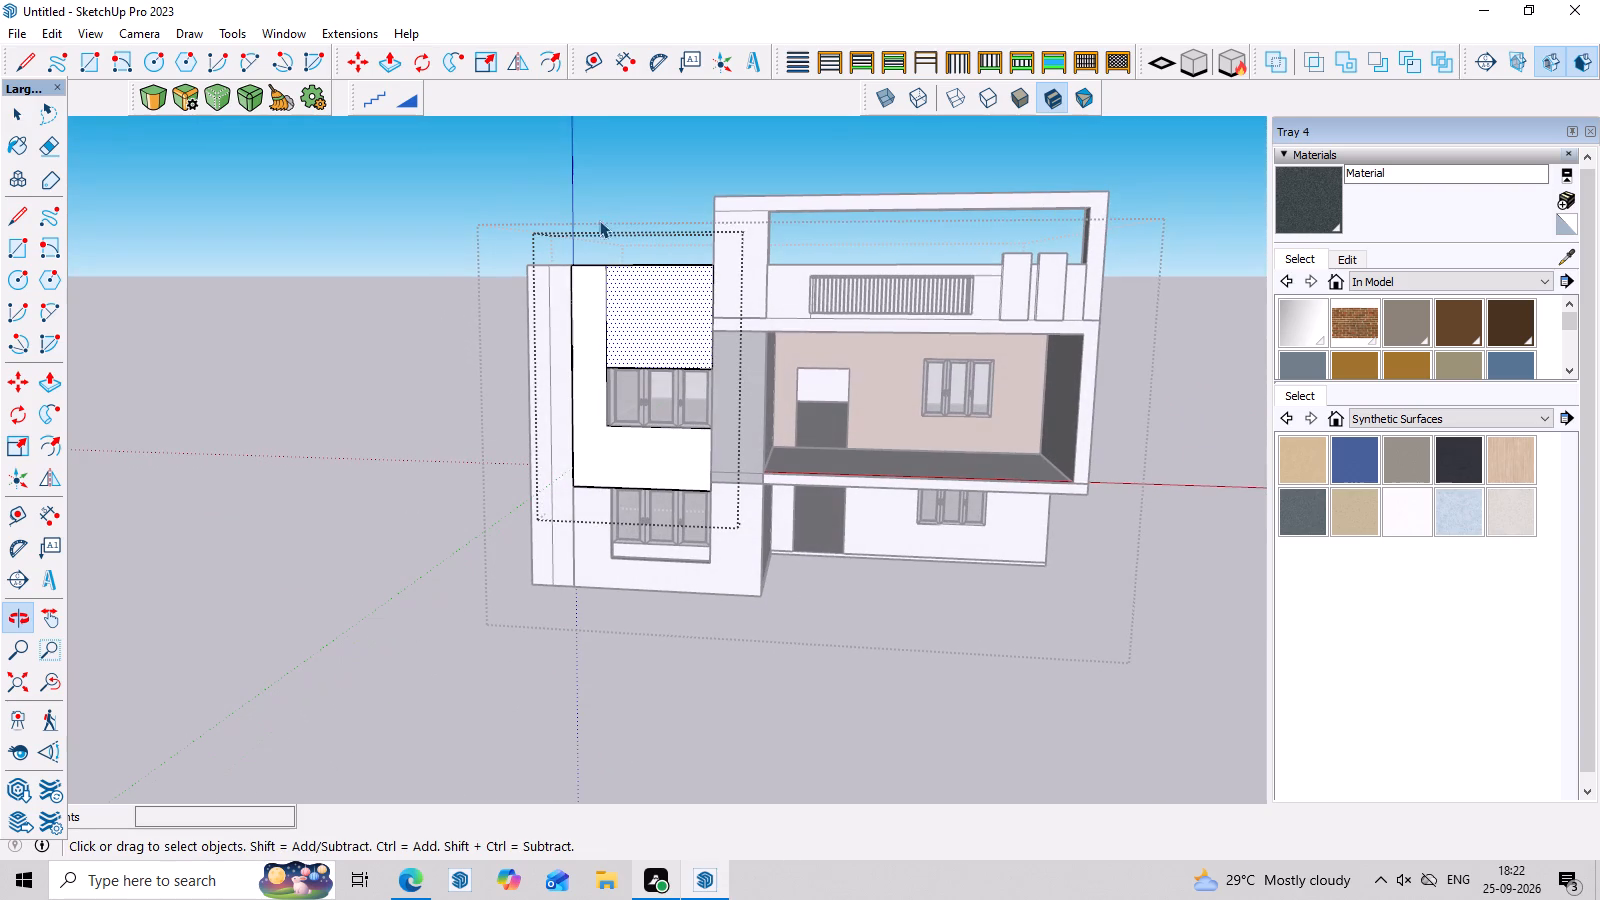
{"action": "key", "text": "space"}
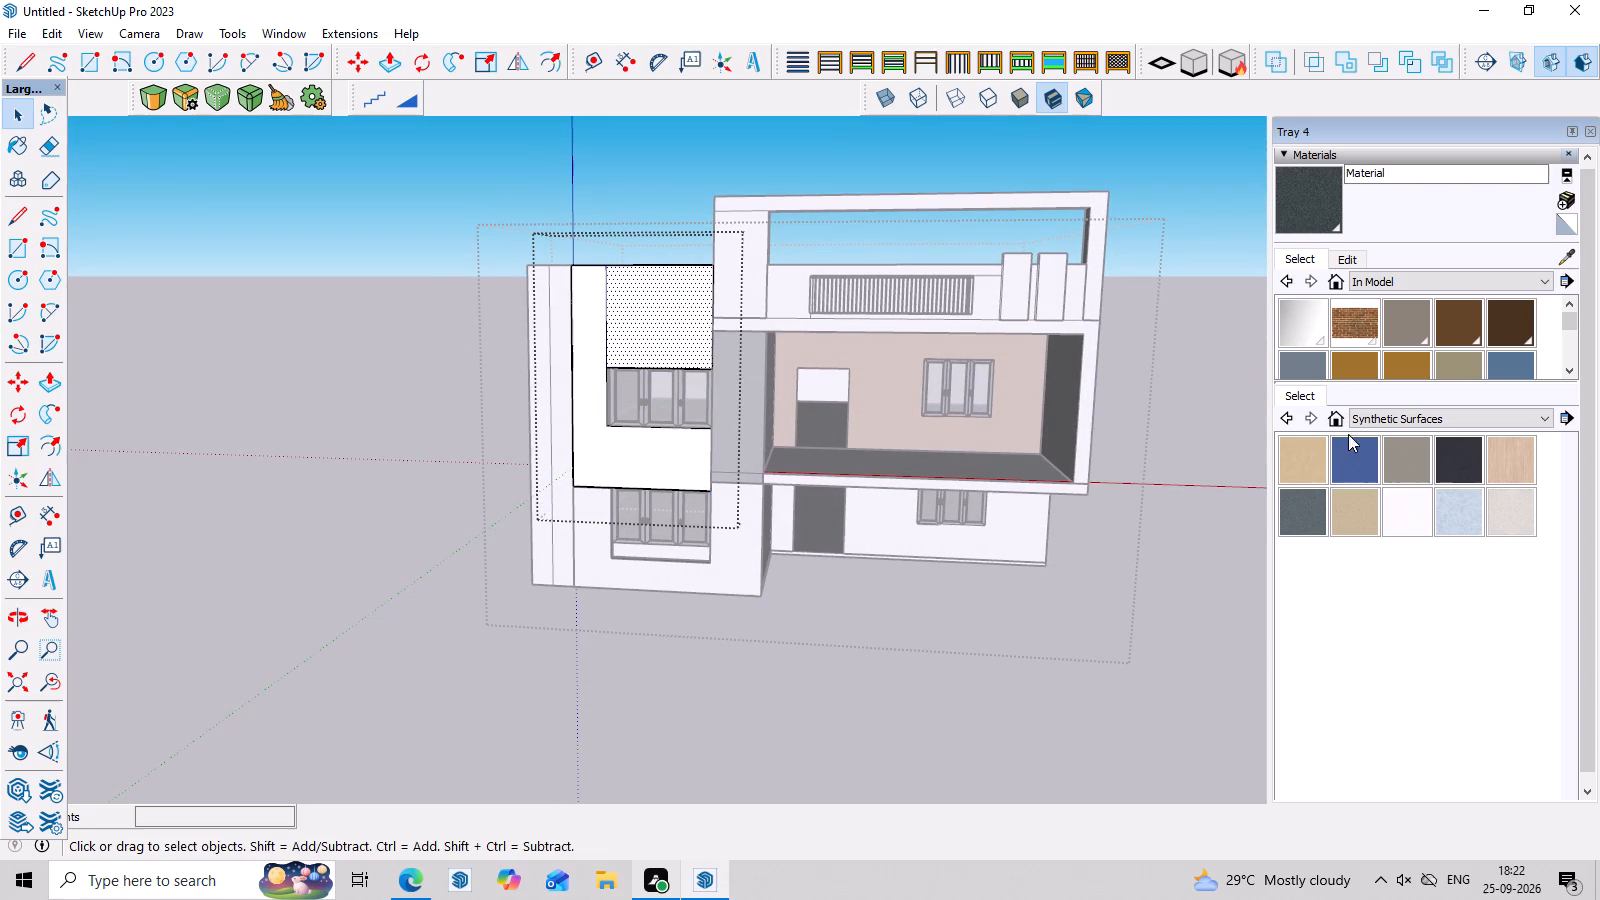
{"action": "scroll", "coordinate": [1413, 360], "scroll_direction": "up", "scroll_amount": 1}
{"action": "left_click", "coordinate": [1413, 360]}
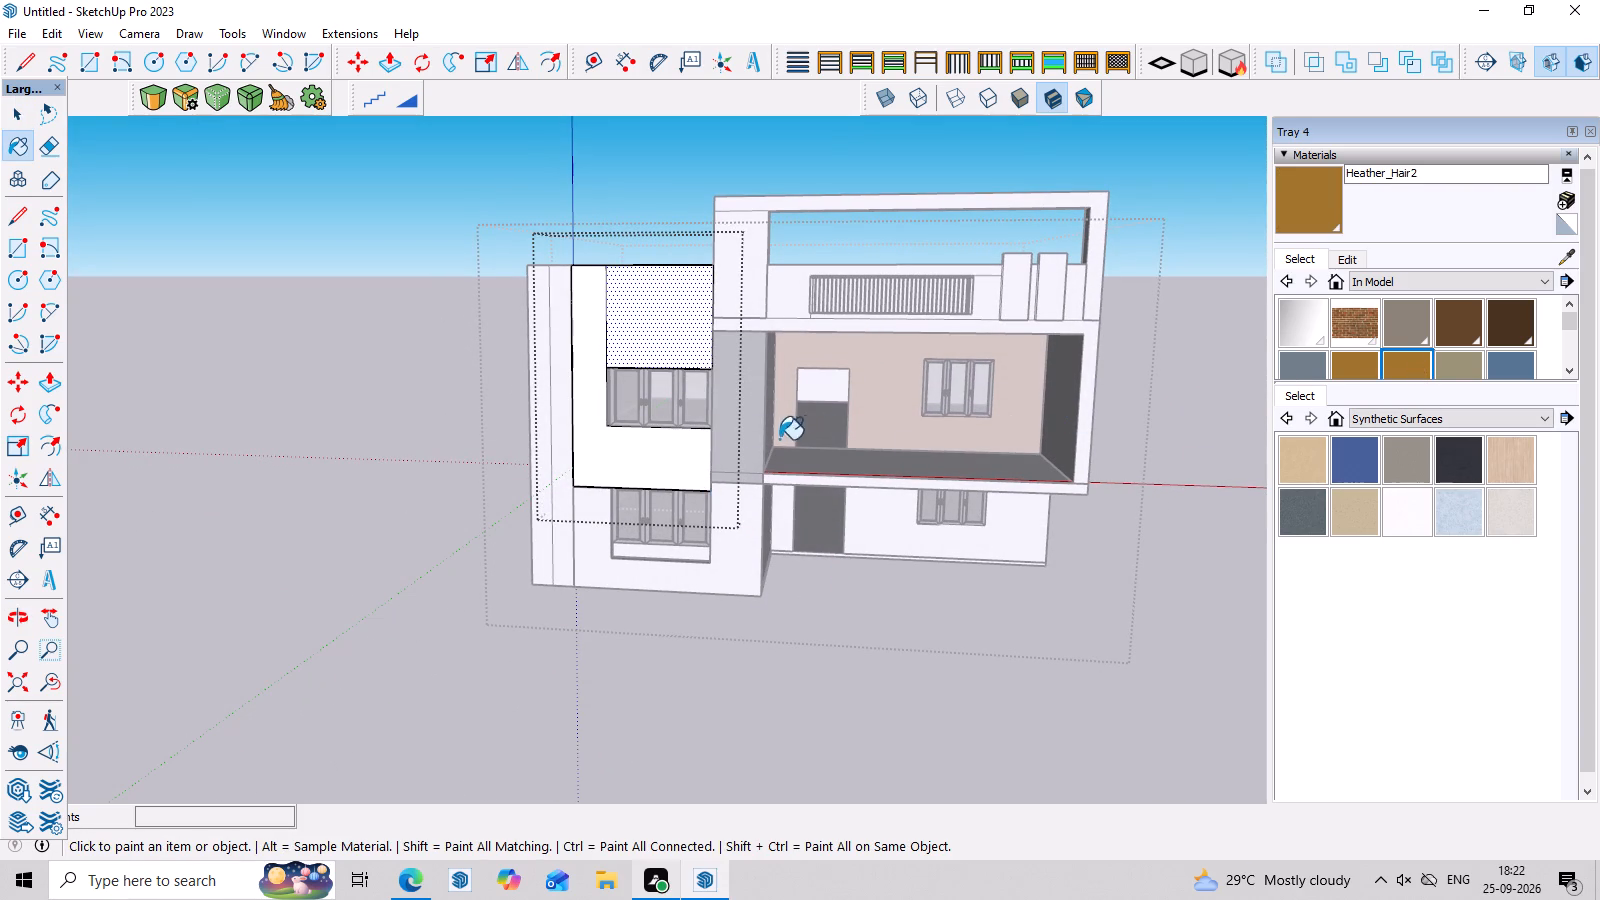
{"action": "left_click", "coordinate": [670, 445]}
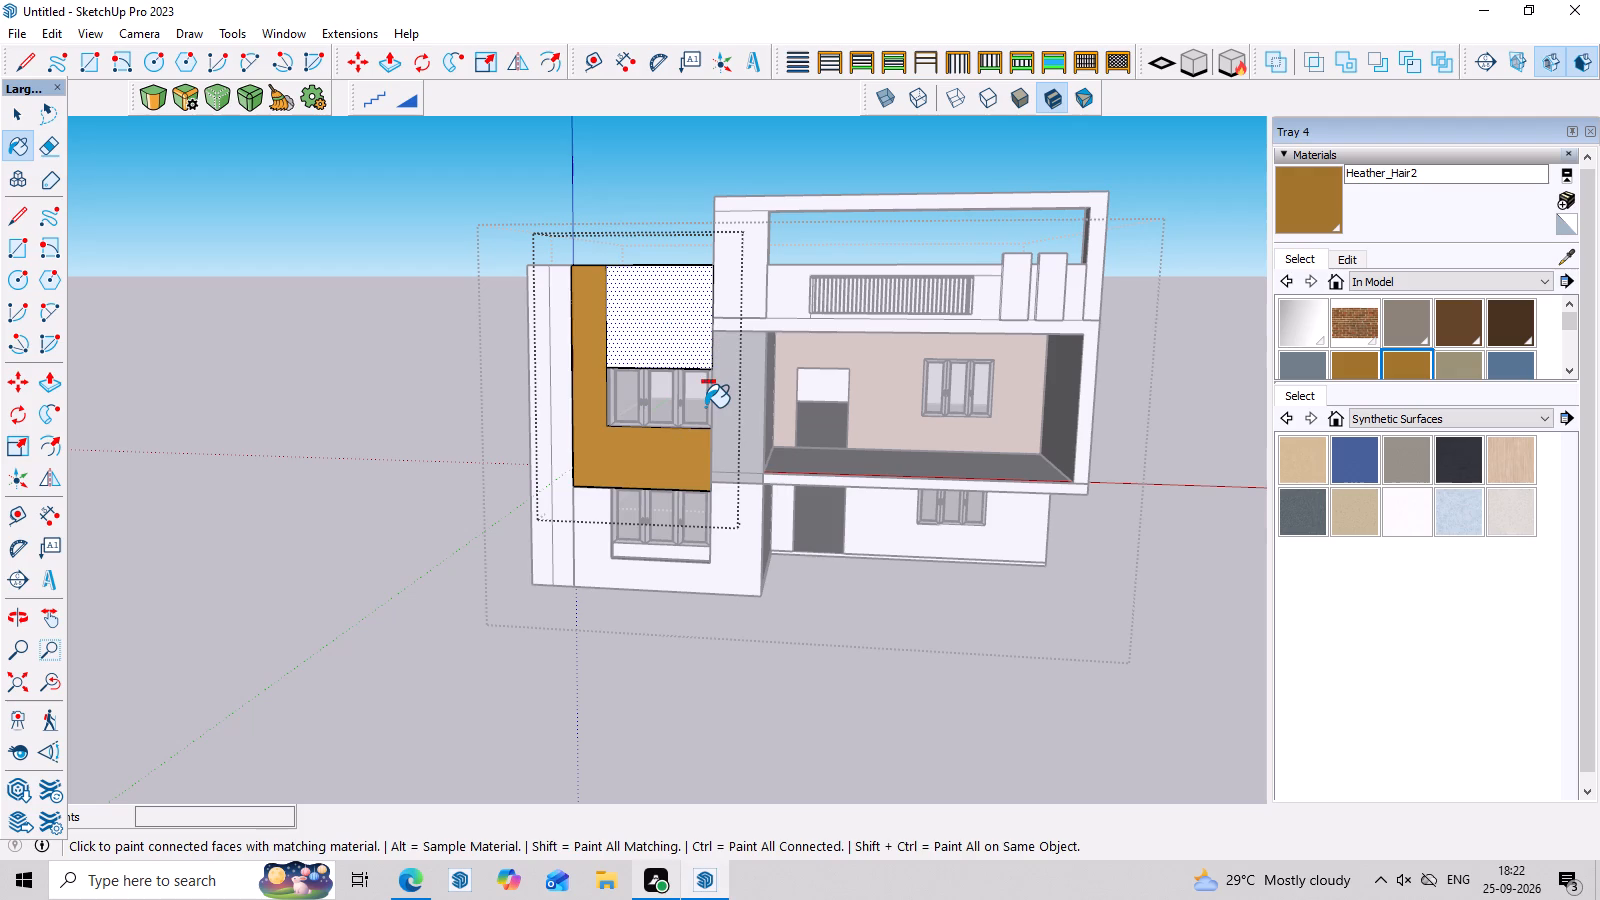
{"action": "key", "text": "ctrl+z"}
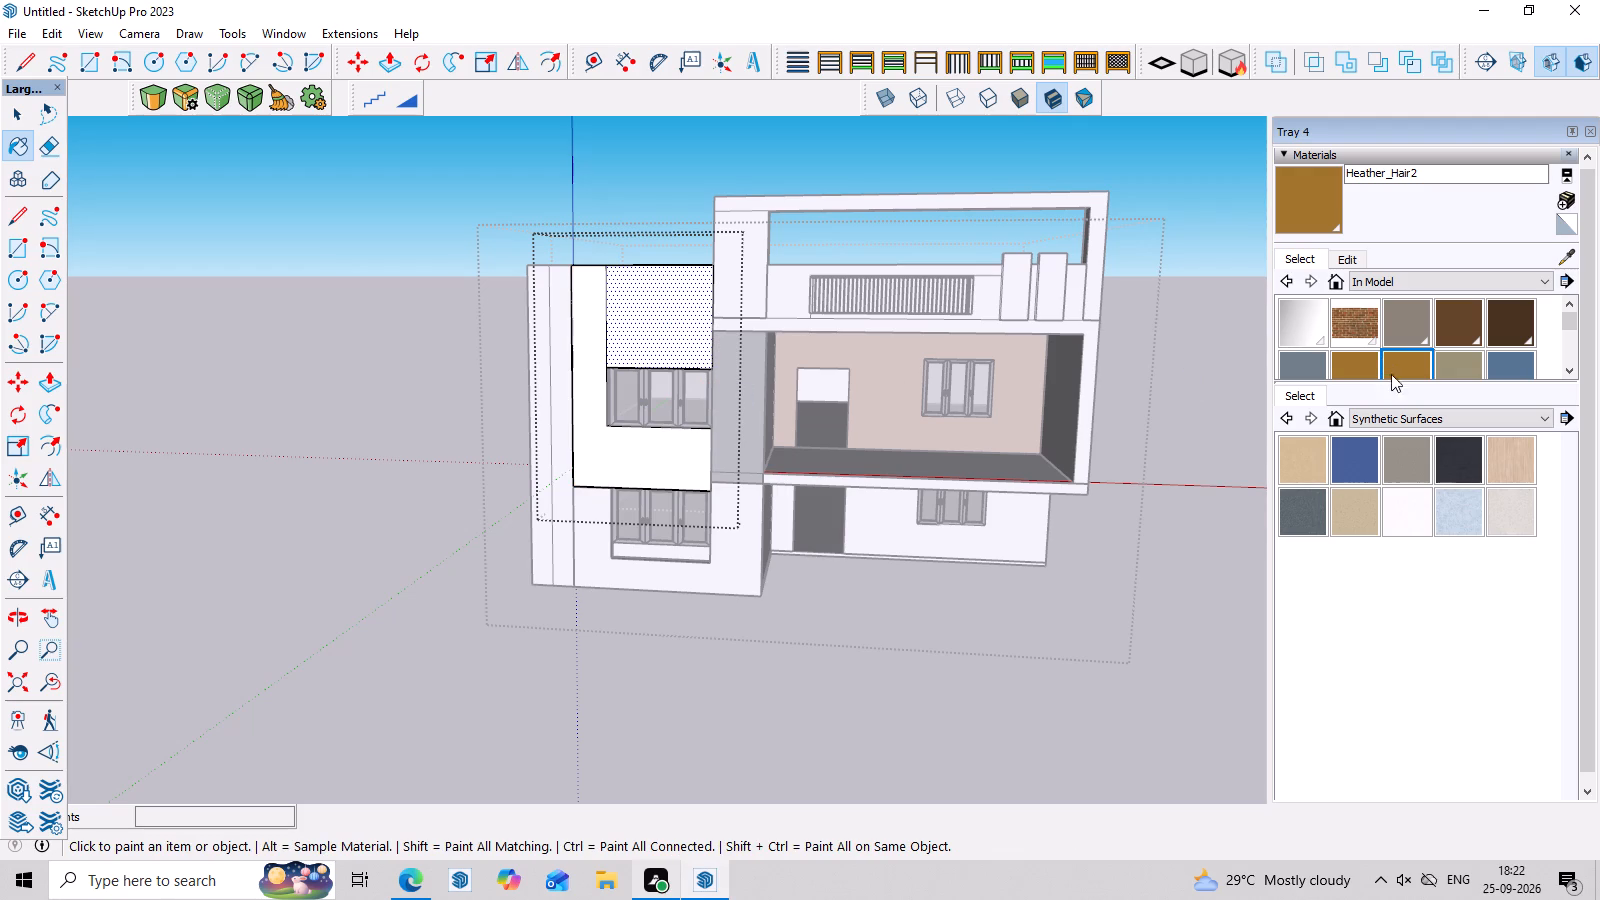
Paint both faces of the upper front wall panel with Formica Laminate Light and leave the nested groups.
{"action": "left_click", "coordinate": [1510, 467]}
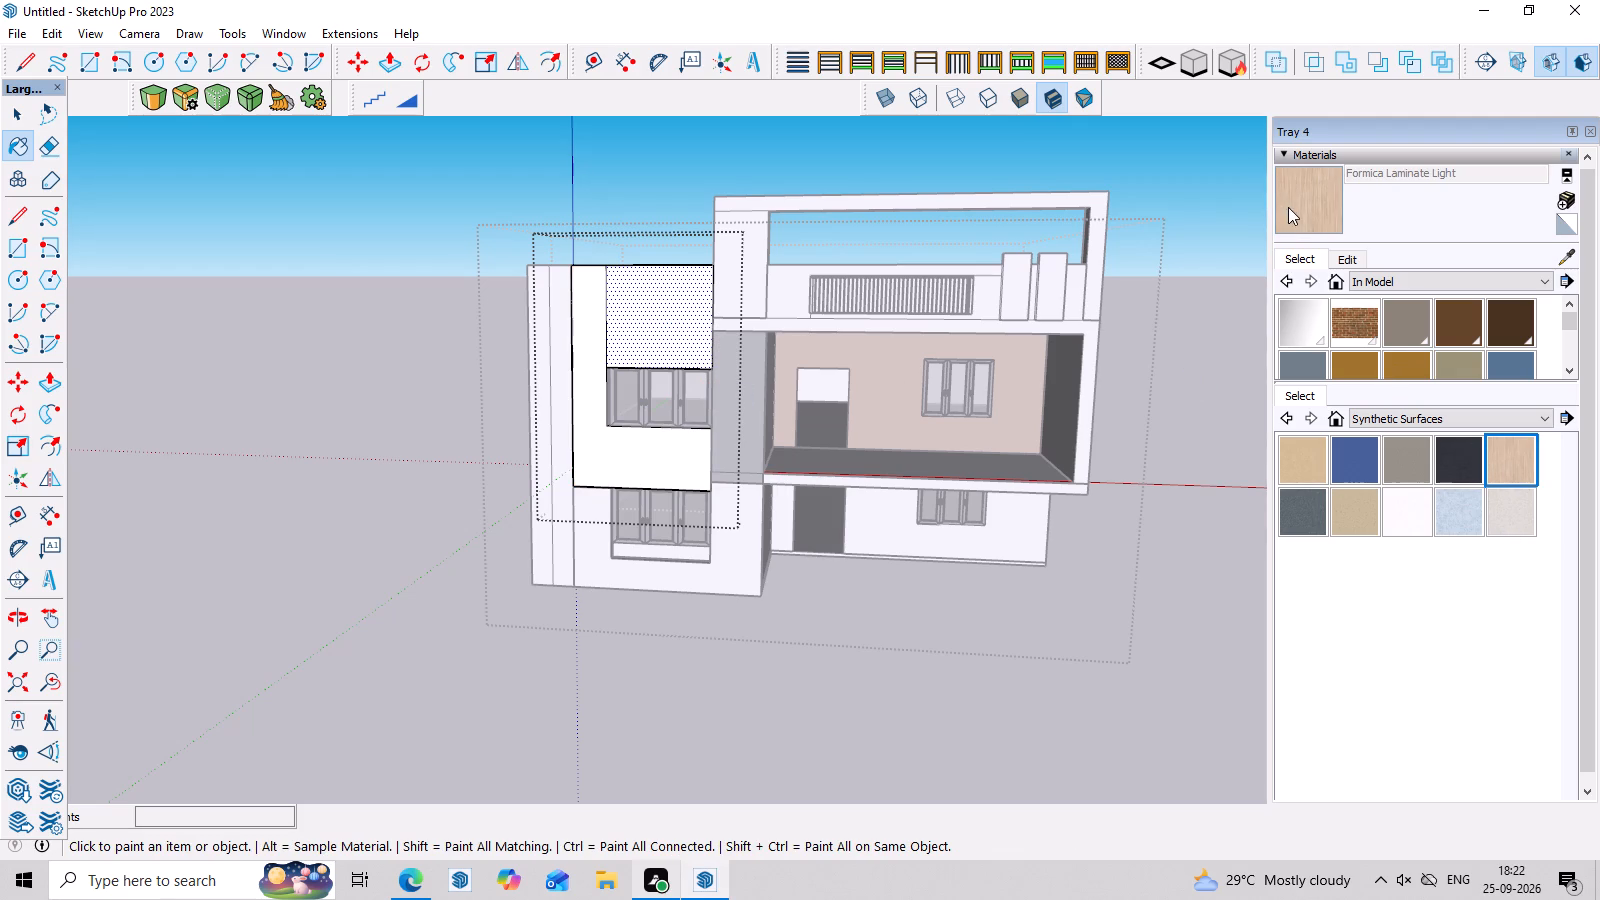
{"action": "left_click", "coordinate": [664, 459]}
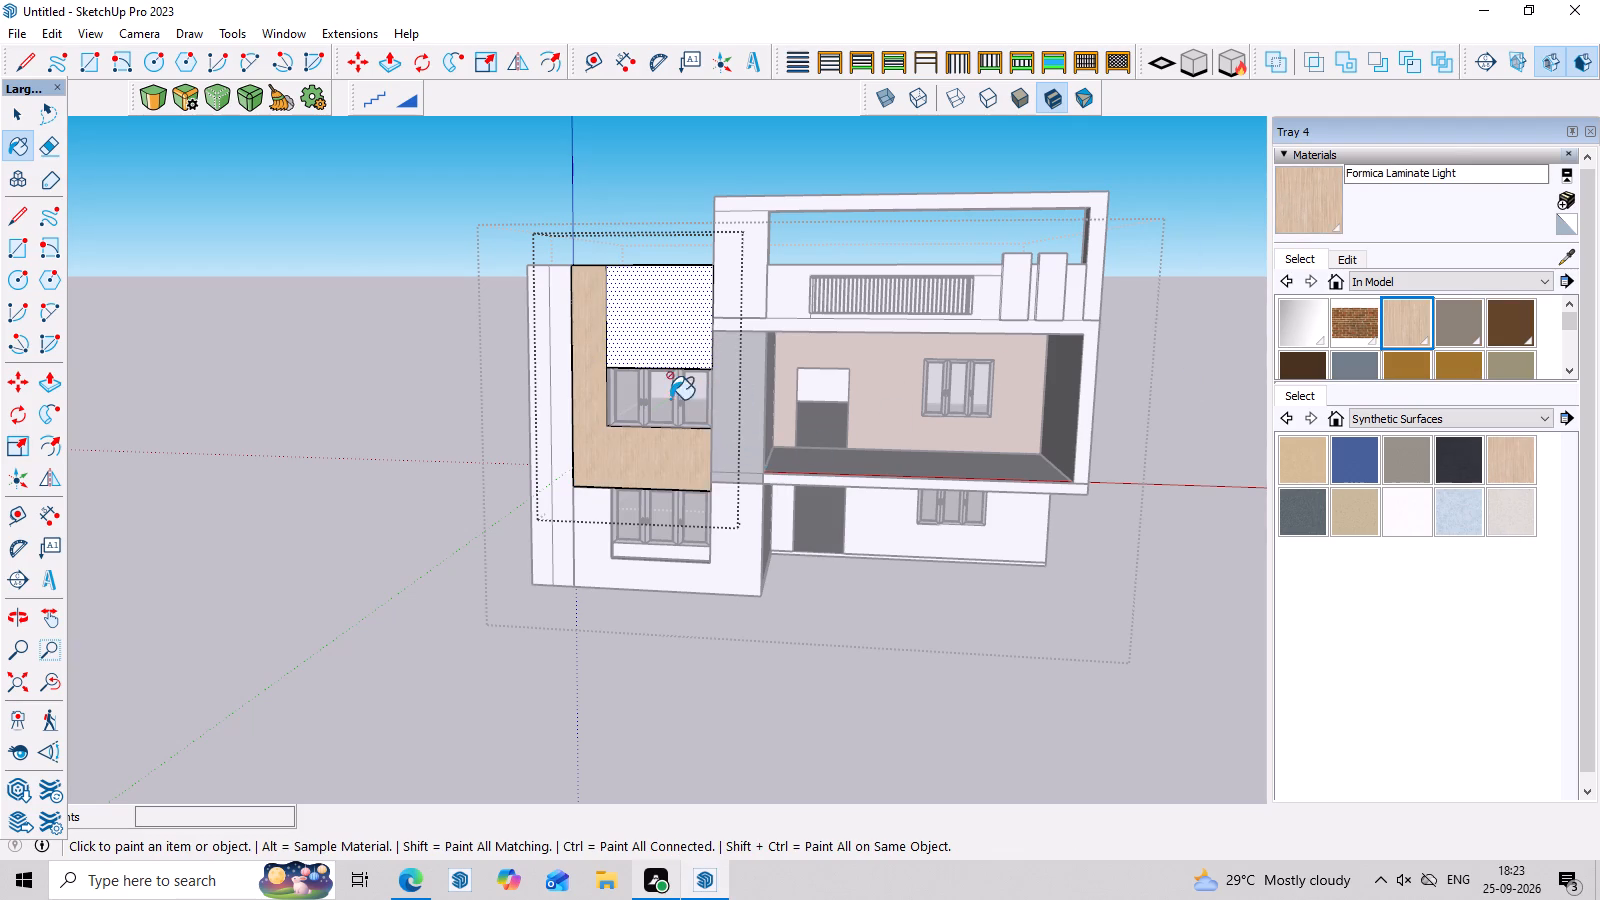
{"action": "left_click", "coordinate": [686, 317]}
{"action": "middle_click_drag", "start_coordinate": [892, 535], "coordinate": [988, 497]}
{"action": "key", "text": "space"}
{"action": "left_click", "coordinate": [1181, 312]}
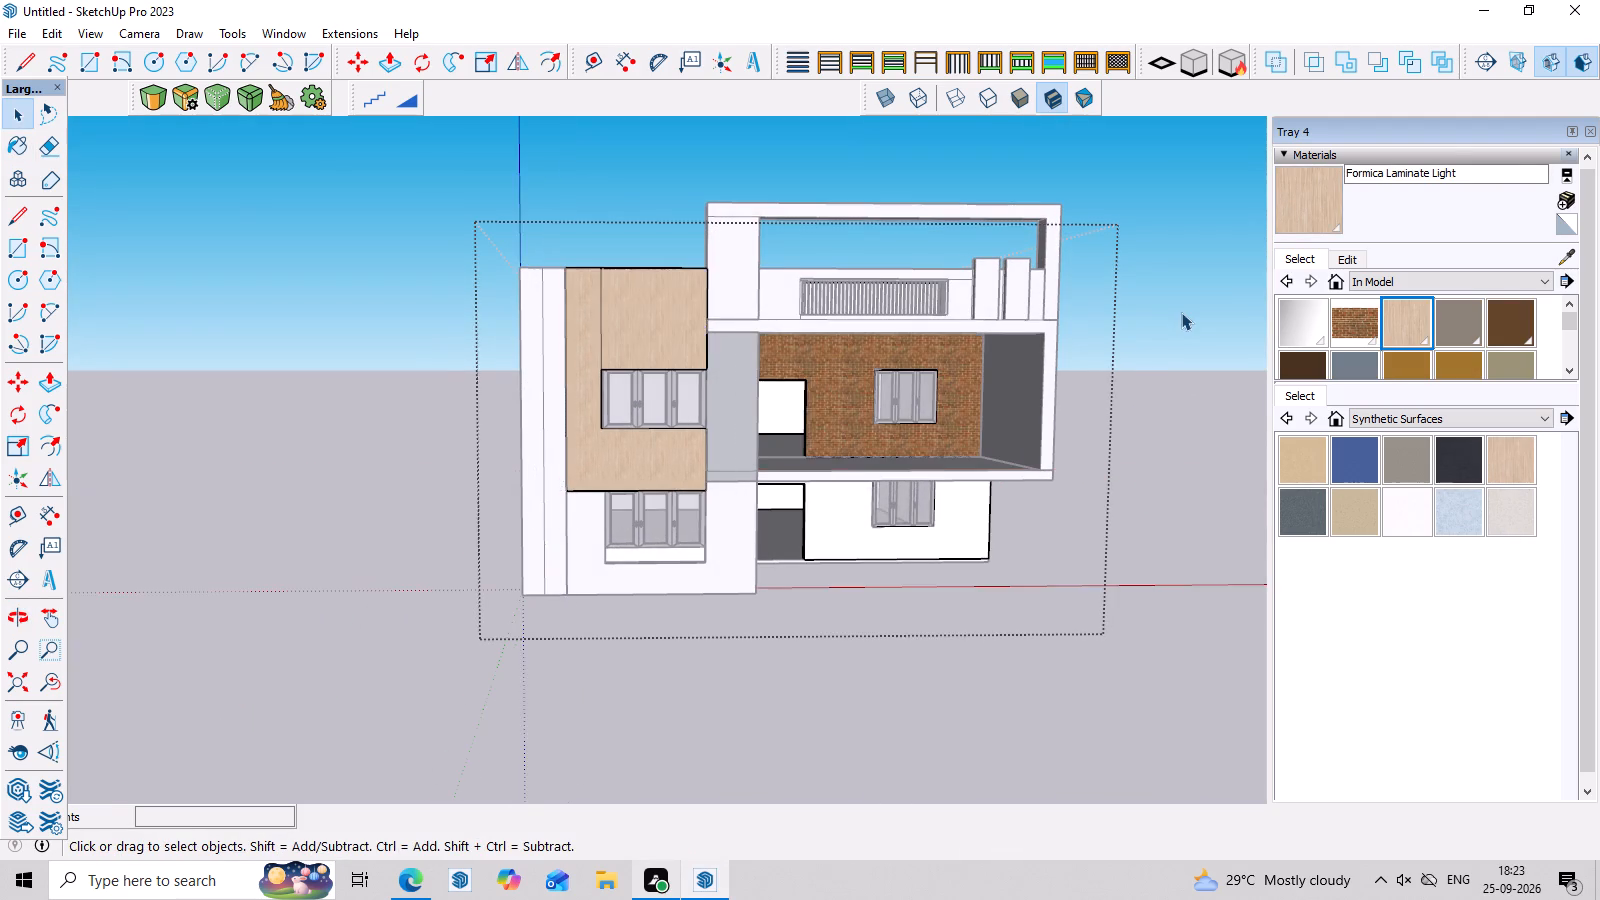
{"action": "scroll", "coordinate": [1149, 325], "scroll_direction": "down", "scroll_amount": 3}
{"action": "middle_click_drag", "start_coordinate": [1144, 383], "coordinate": [1115, 312]}
{"action": "key", "text": "space"}
{"action": "left_click", "coordinate": [1150, 236]}
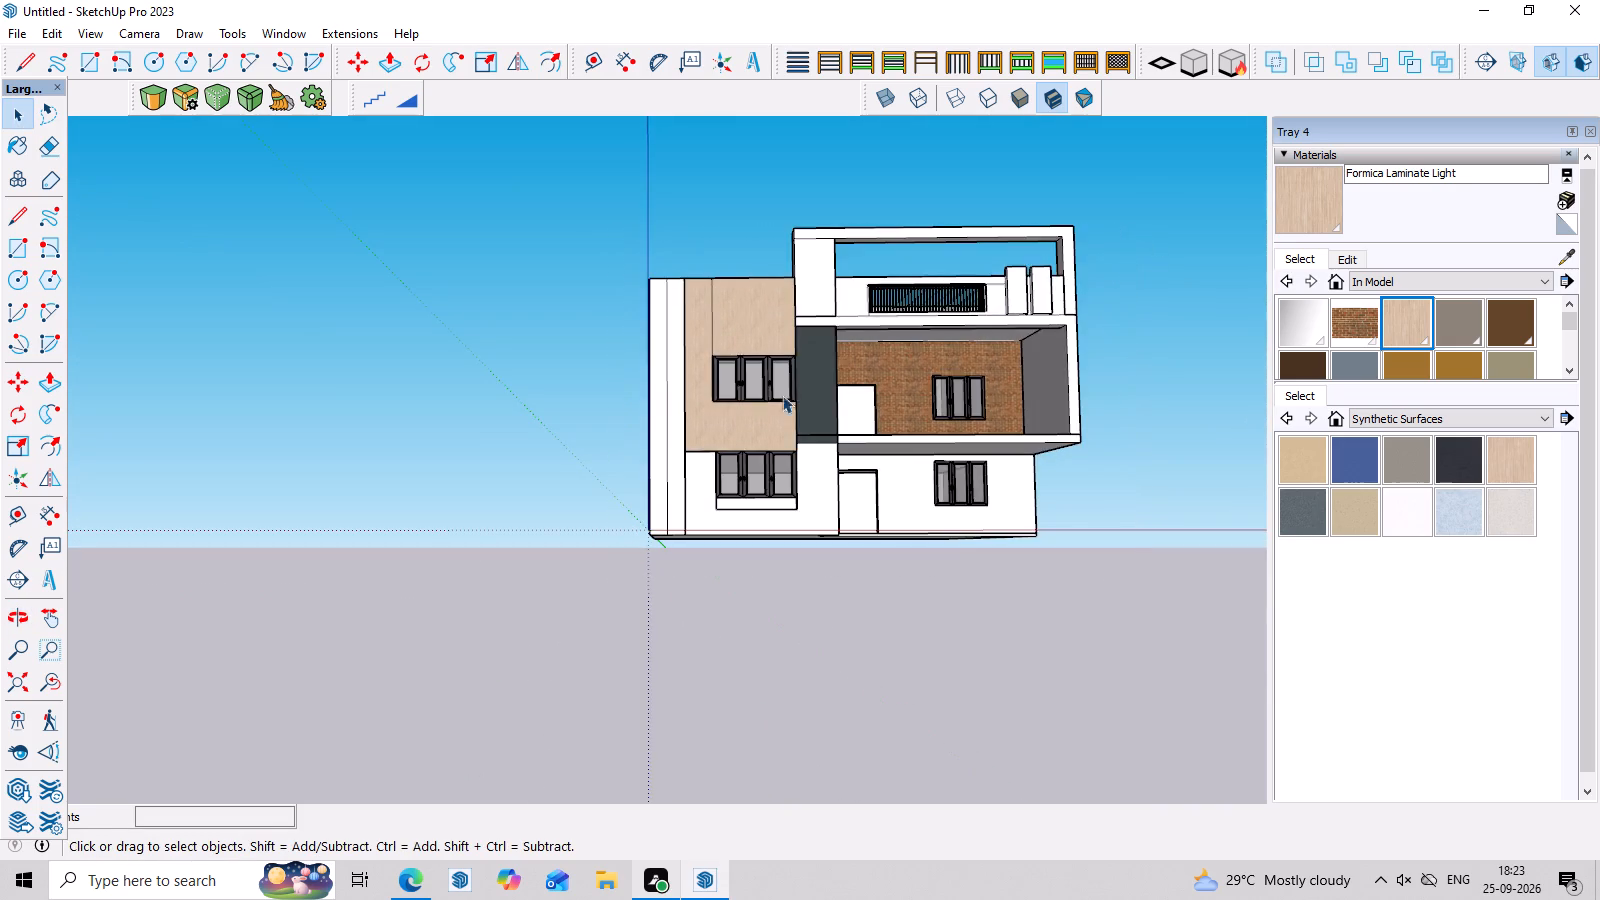
Sample the dark speckled grey from the strip beside the balcony and paint the facade's full-height outer edge strips with it.
{"action": "scroll", "coordinate": [665, 430], "scroll_direction": "down", "scroll_amount": 4}
{"action": "middle_click_drag", "start_coordinate": [666, 479], "coordinate": [649, 588]}
{"action": "scroll", "coordinate": [868, 507], "scroll_direction": "up", "scroll_amount": 5}
{"action": "middle_click_drag", "start_coordinate": [870, 483], "coordinate": [851, 448]}
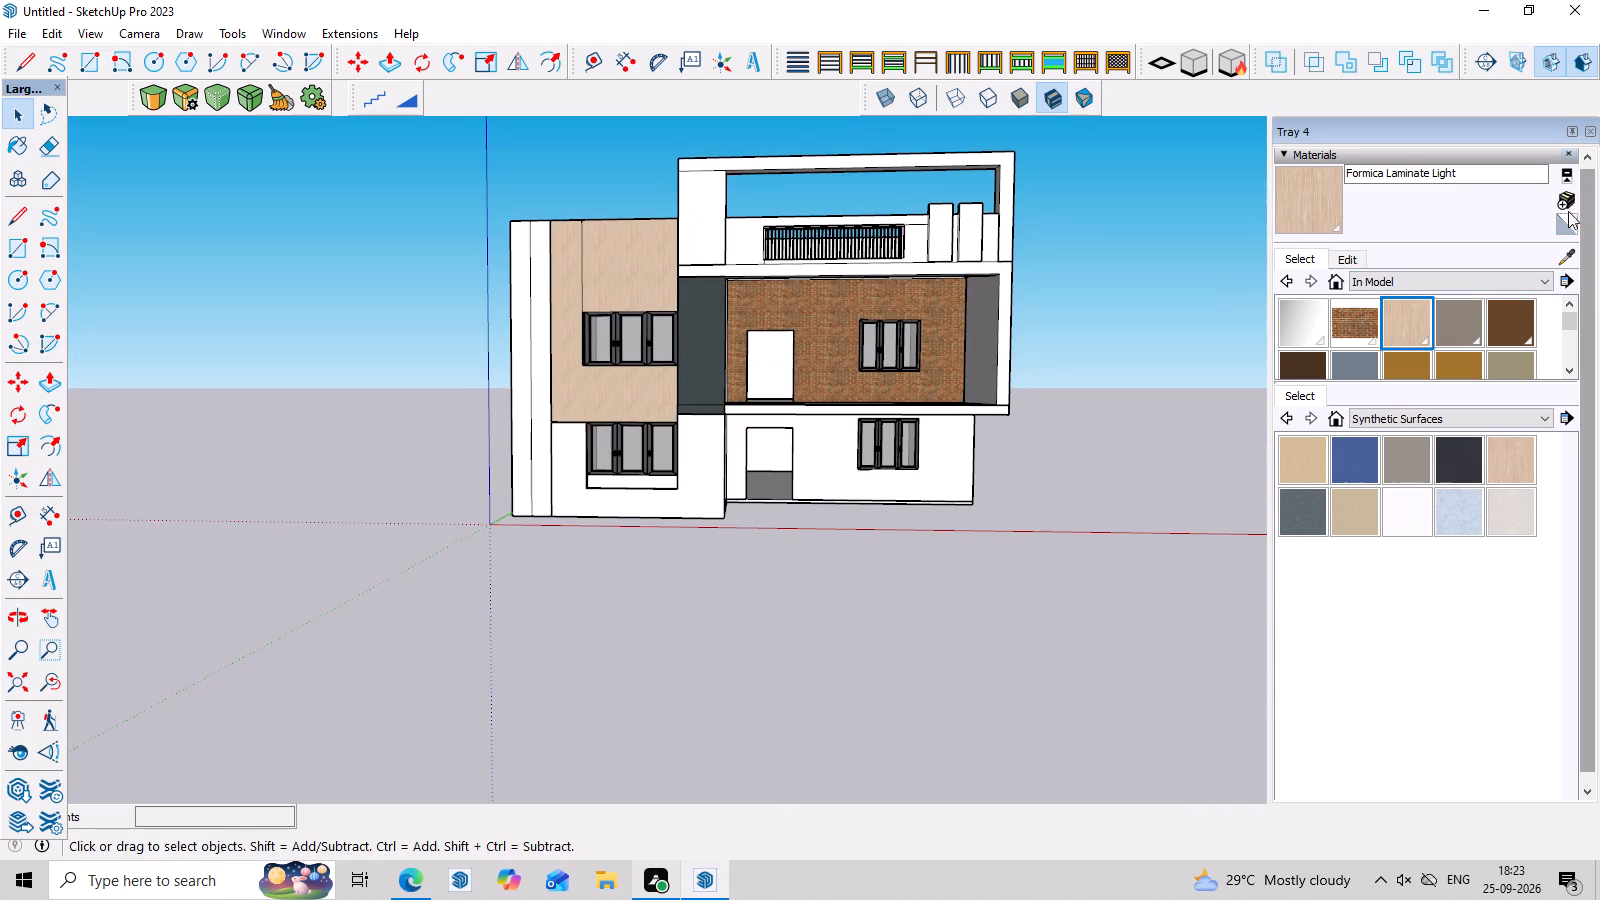
{"action": "left_click", "coordinate": [1568, 255]}
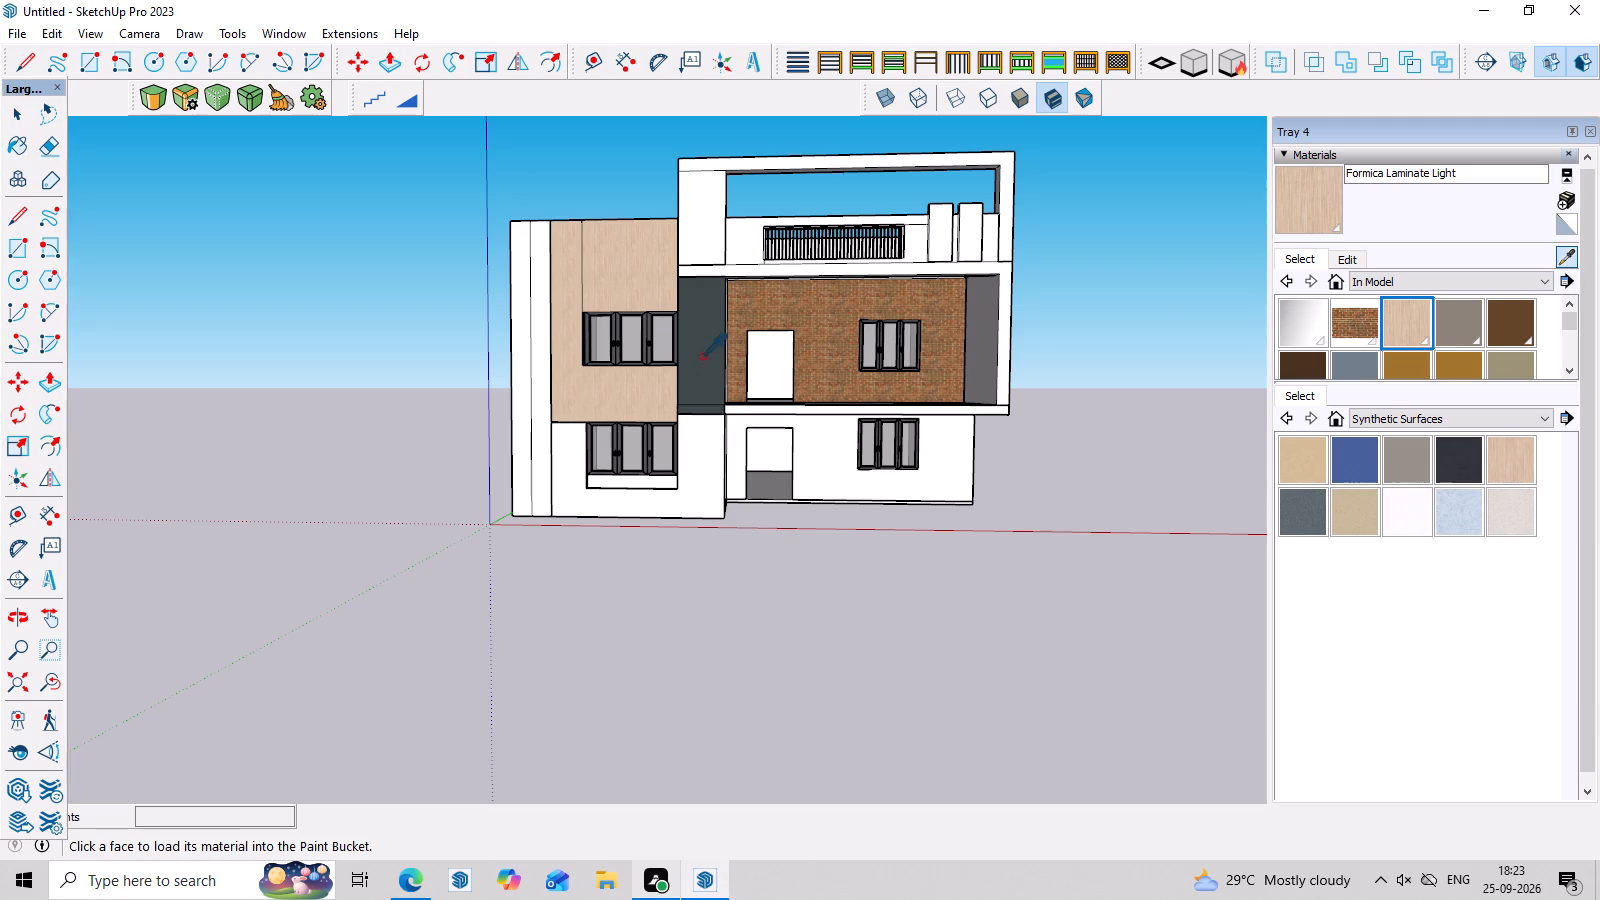
{"action": "left_click", "coordinate": [702, 354]}
{"action": "left_click", "coordinate": [535, 426]}
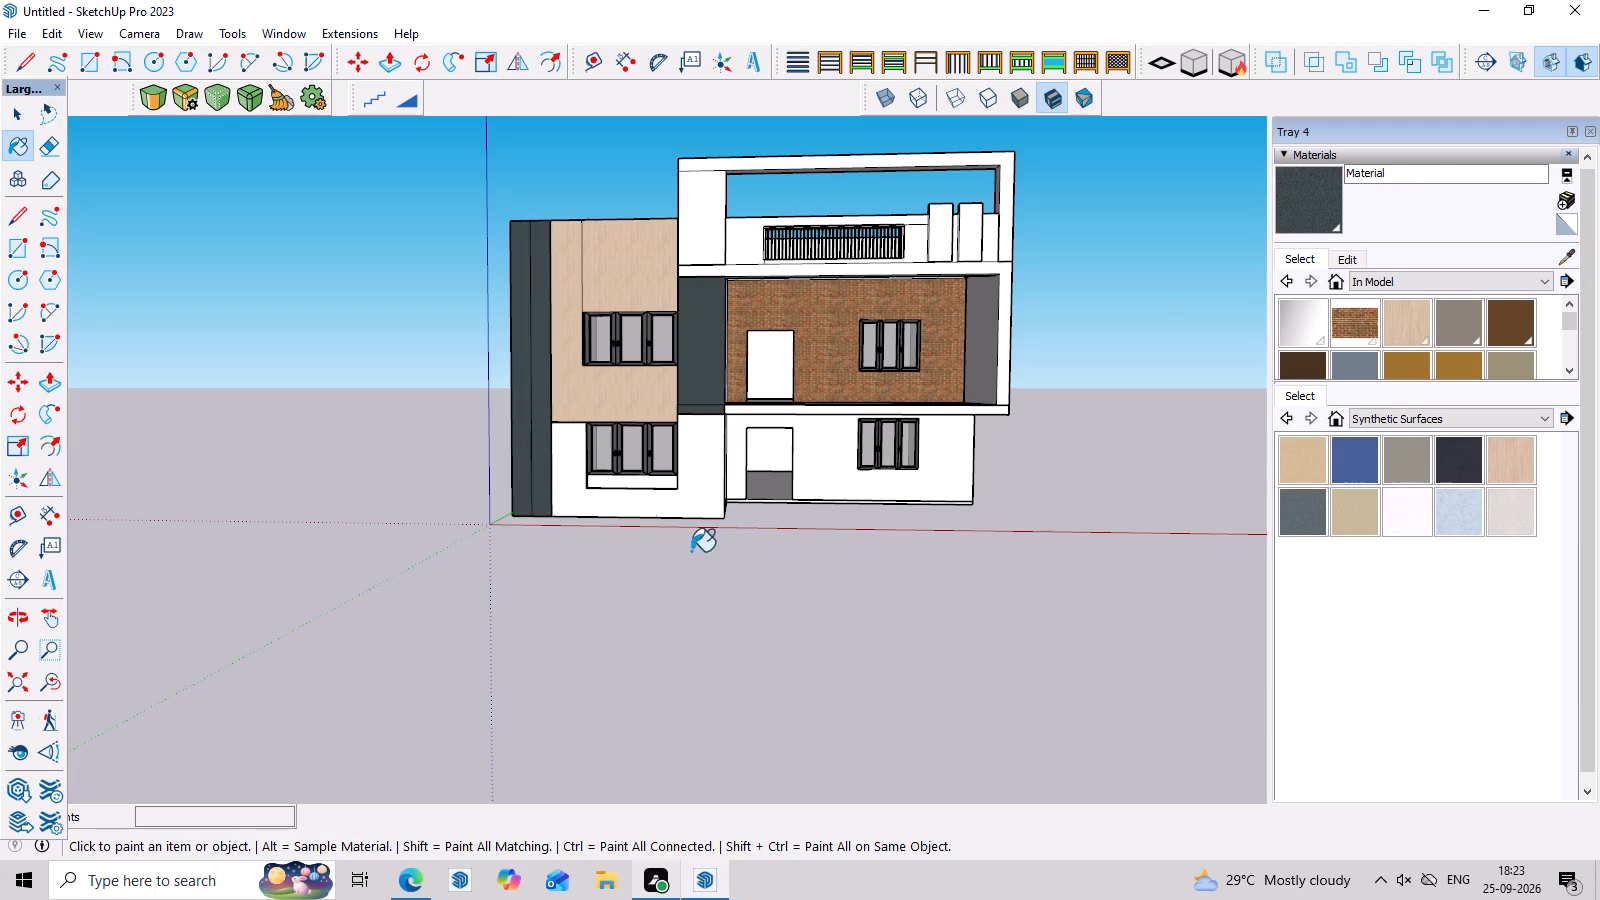
Examine the front elevation with the wall materials applied so far.
{"action": "scroll", "coordinate": [706, 564], "scroll_direction": "down", "scroll_amount": 3}
{"action": "middle_click_drag", "start_coordinate": [814, 588], "coordinate": [832, 694]}
{"action": "scroll", "coordinate": [961, 623], "scroll_direction": "up", "scroll_amount": 3}
{"action": "middle_click_drag", "start_coordinate": [995, 497], "coordinate": [1002, 415]}
{"action": "scroll", "coordinate": [1003, 414], "scroll_direction": "up", "scroll_amount": 2}
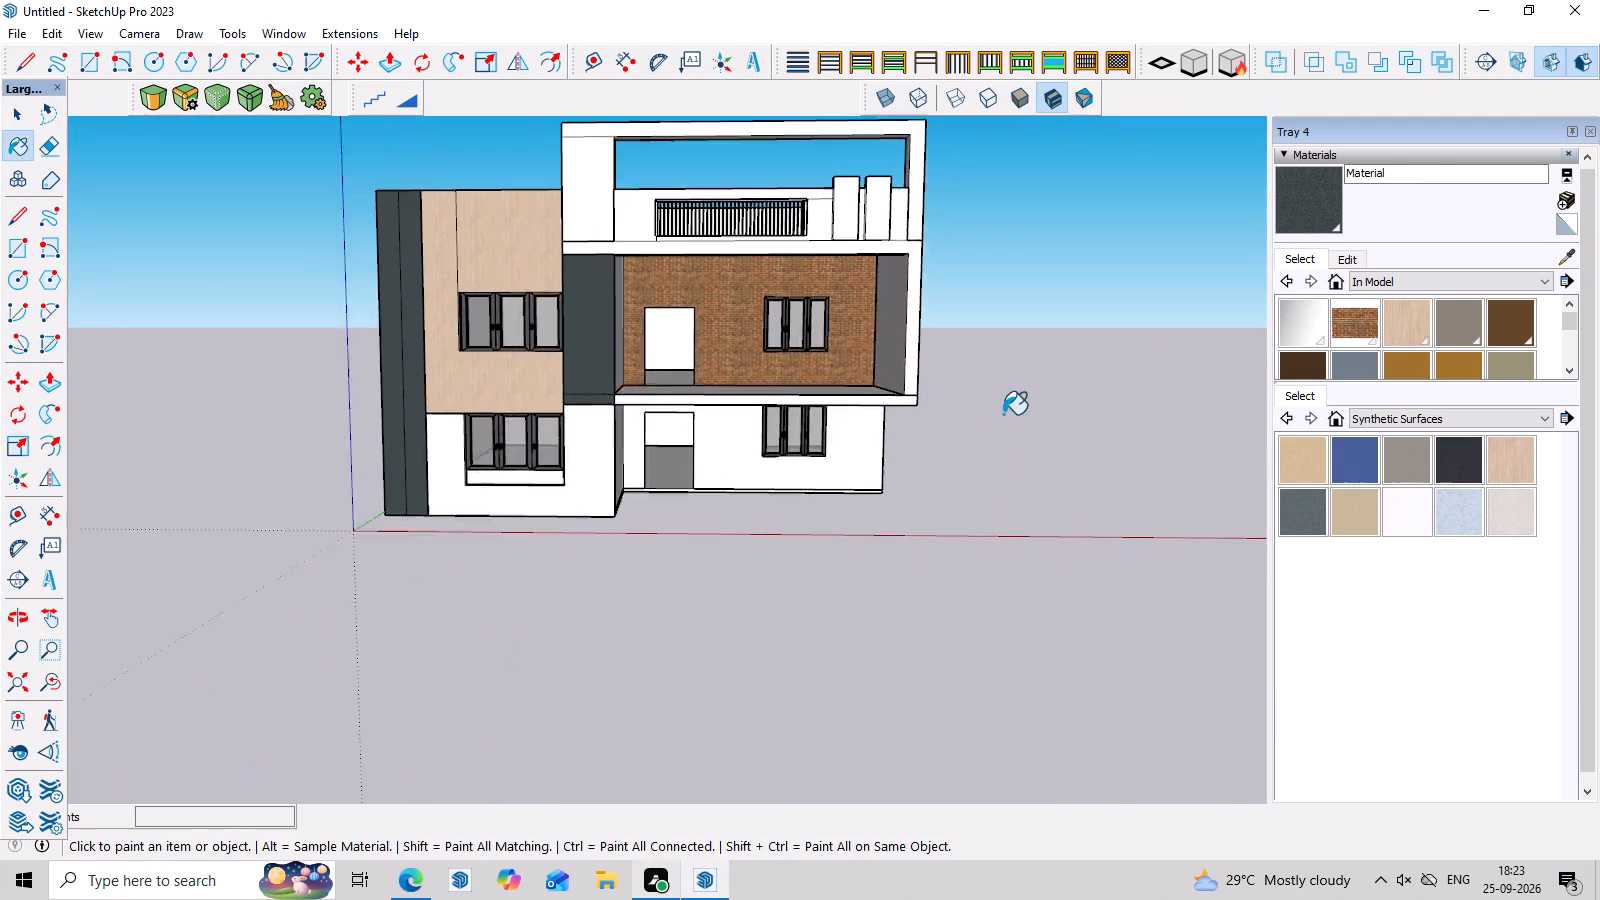
{"action": "scroll", "coordinate": [1003, 414], "scroll_direction": "up", "scroll_amount": 1}
{"action": "middle_click_drag", "start_coordinate": [1054, 511], "coordinate": [1049, 469]}
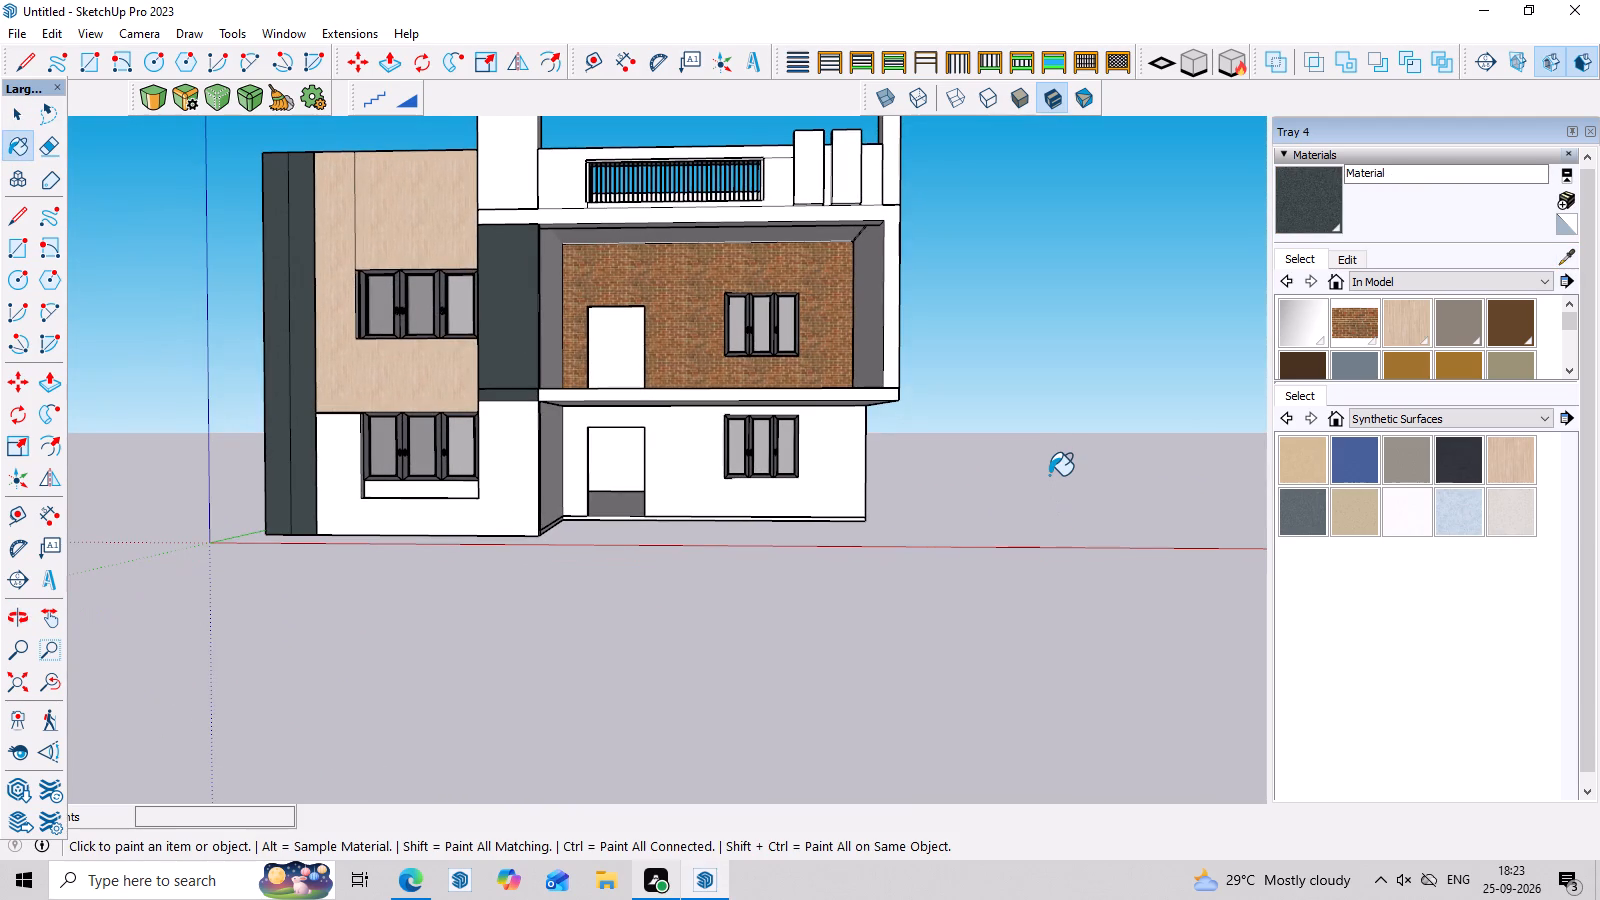
{"action": "key", "text": "Escape"}
{"action": "scroll", "coordinate": [1174, 0], "scroll_direction": "down", "scroll_amount": 4}
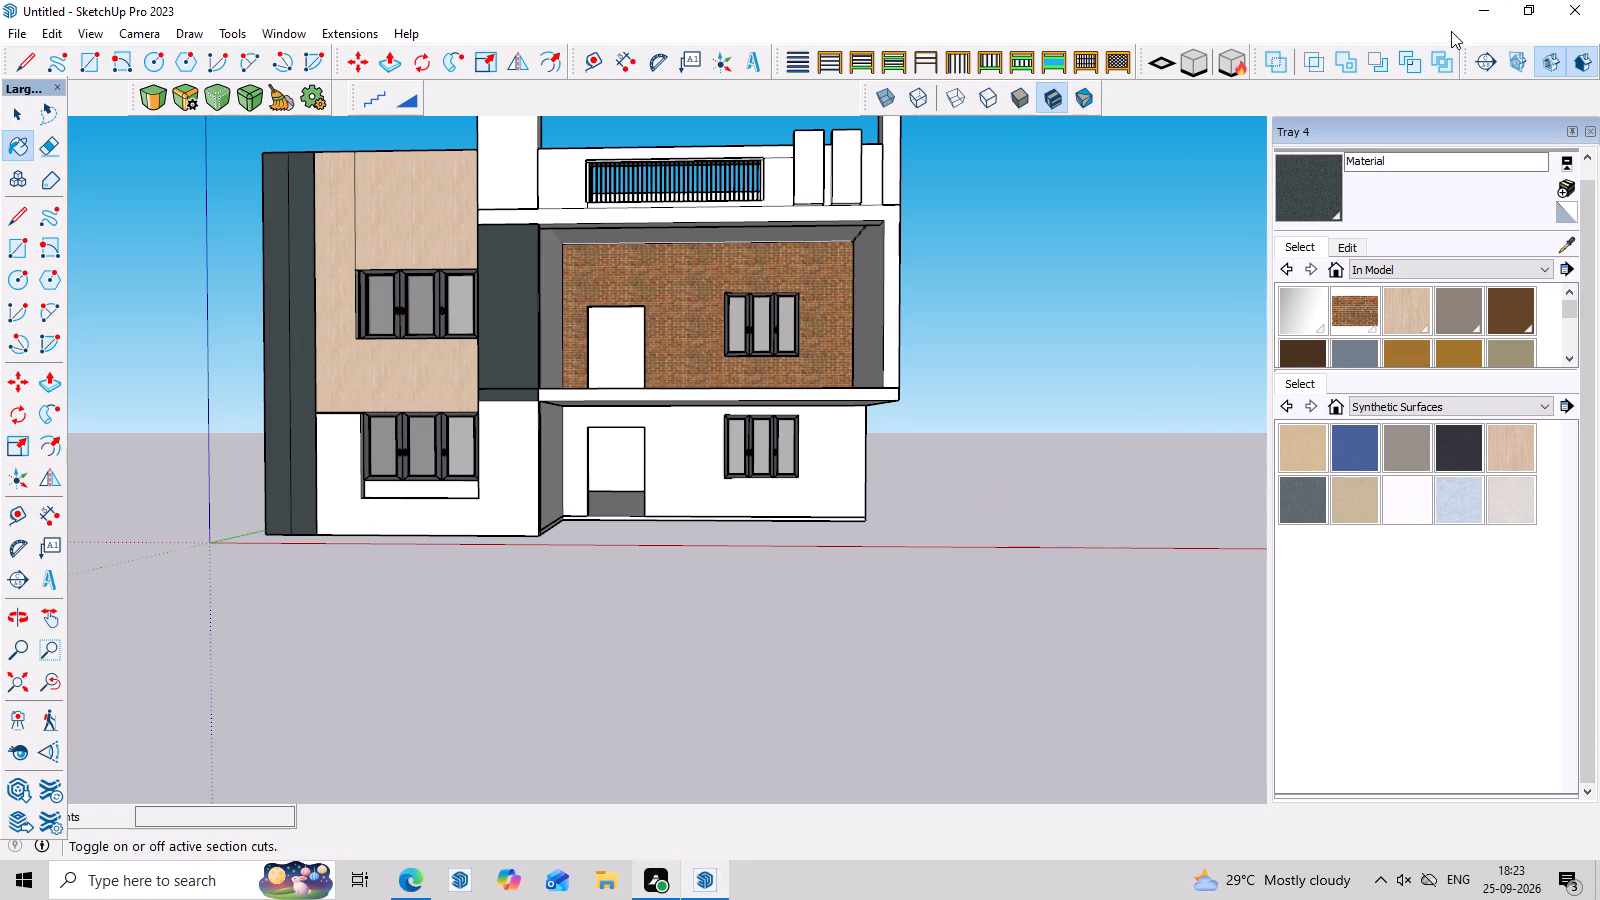
{"action": "key", "text": "space"}
{"action": "scroll", "coordinate": [631, 731], "scroll_direction": "down", "scroll_amount": 3}
{"action": "scroll", "coordinate": [735, 673], "scroll_direction": "down", "scroll_amount": 3}
{"action": "middle_click_drag", "start_coordinate": [775, 679], "coordinate": [802, 662]}
{"action": "scroll", "coordinate": [872, 14], "scroll_direction": "up", "scroll_amount": 4}
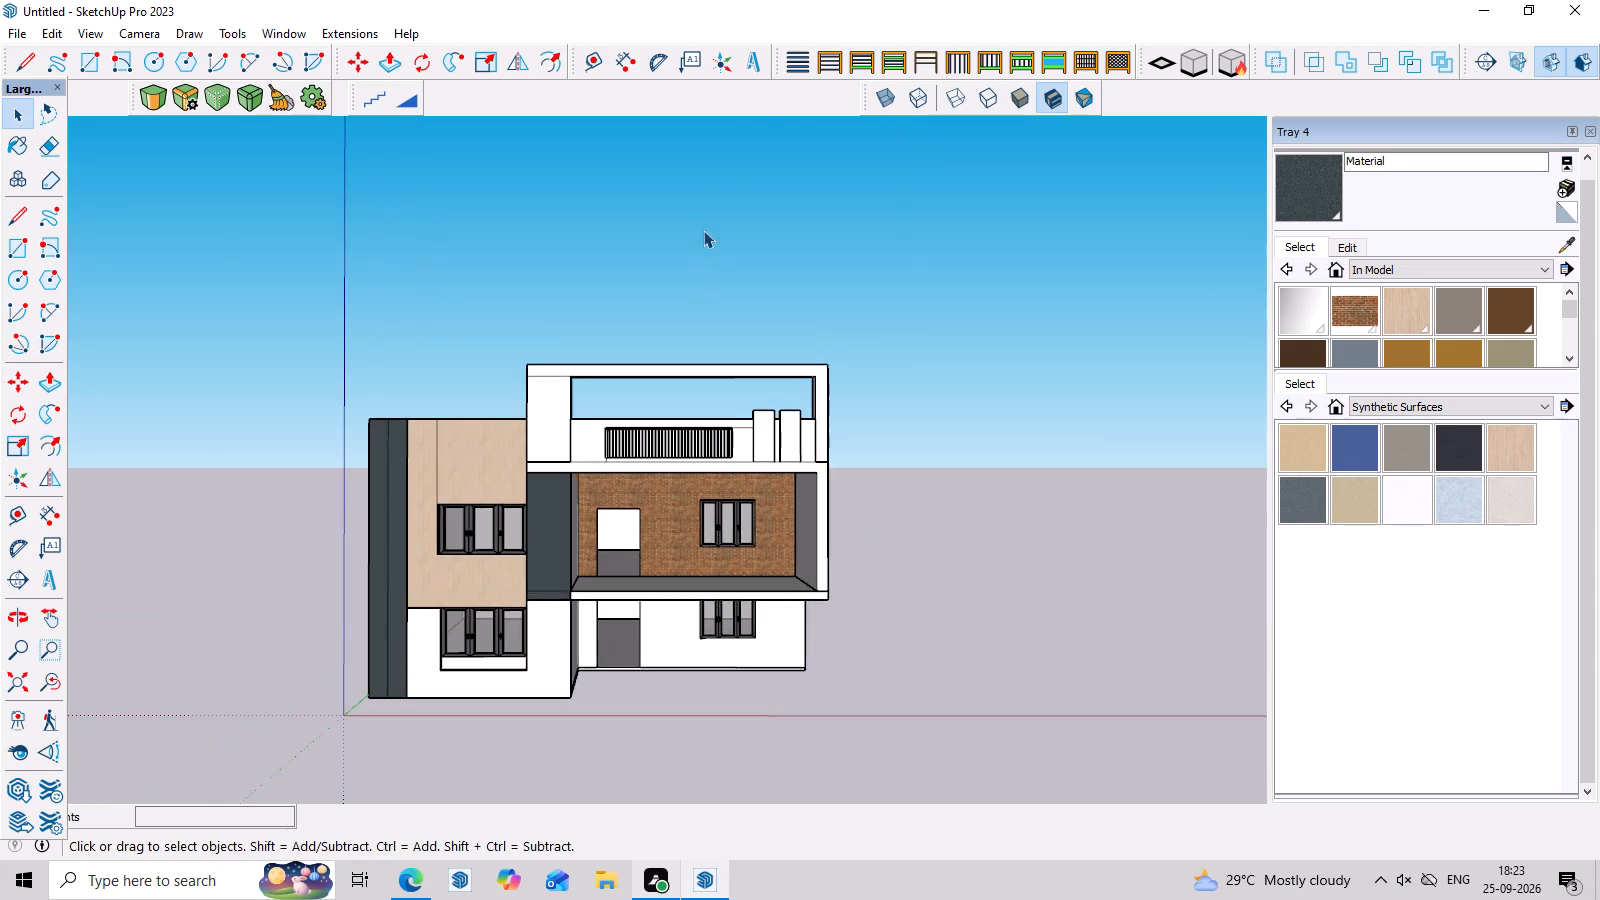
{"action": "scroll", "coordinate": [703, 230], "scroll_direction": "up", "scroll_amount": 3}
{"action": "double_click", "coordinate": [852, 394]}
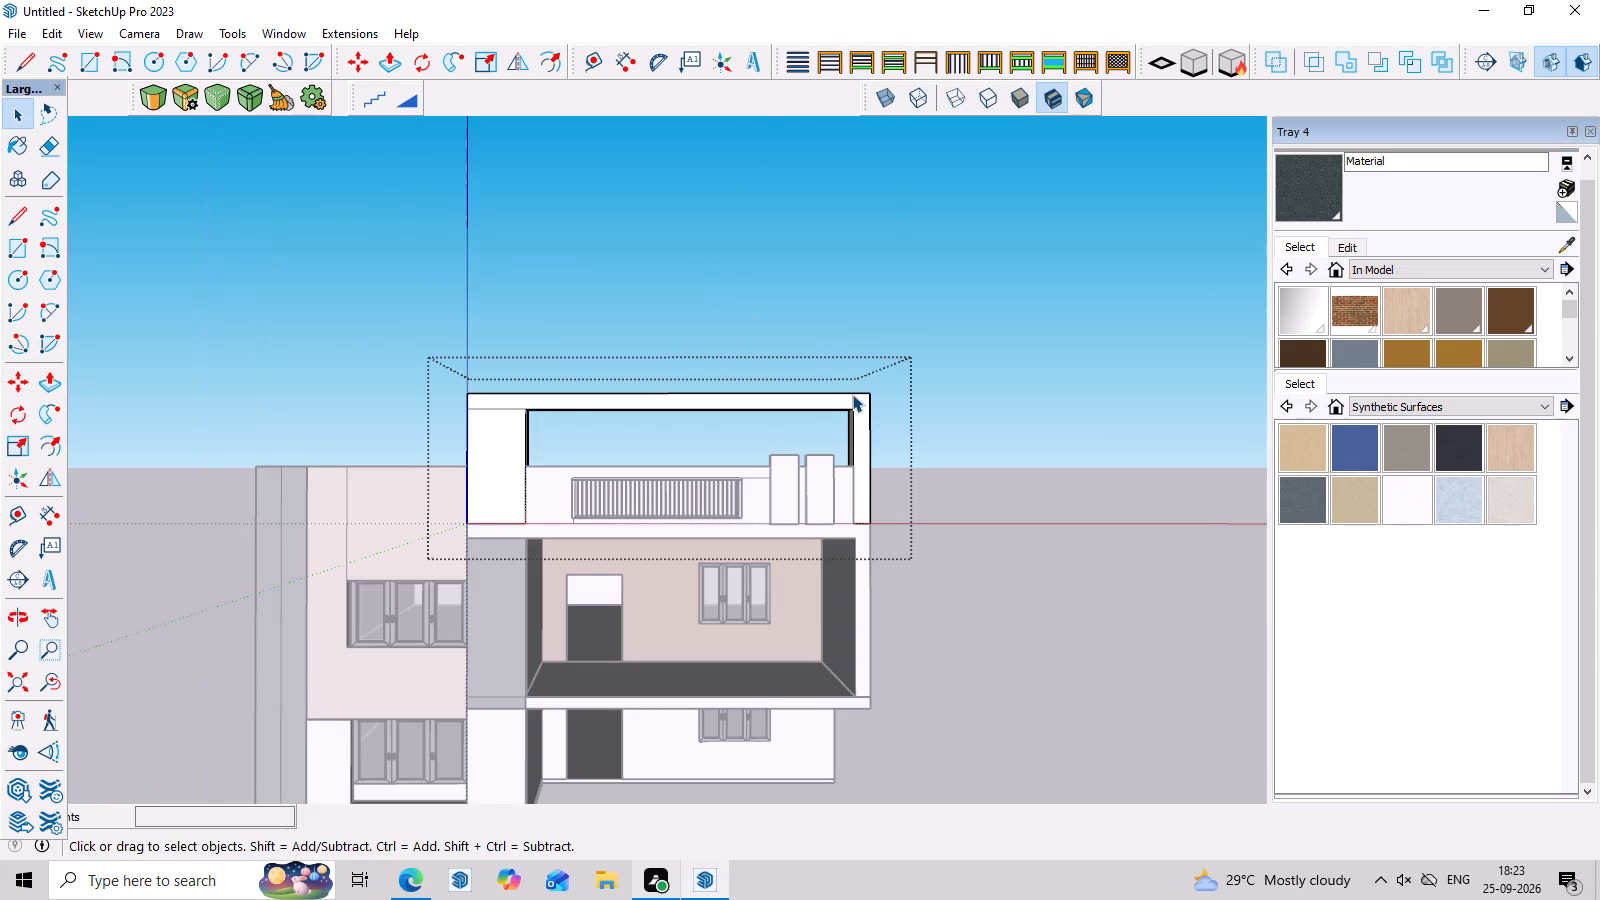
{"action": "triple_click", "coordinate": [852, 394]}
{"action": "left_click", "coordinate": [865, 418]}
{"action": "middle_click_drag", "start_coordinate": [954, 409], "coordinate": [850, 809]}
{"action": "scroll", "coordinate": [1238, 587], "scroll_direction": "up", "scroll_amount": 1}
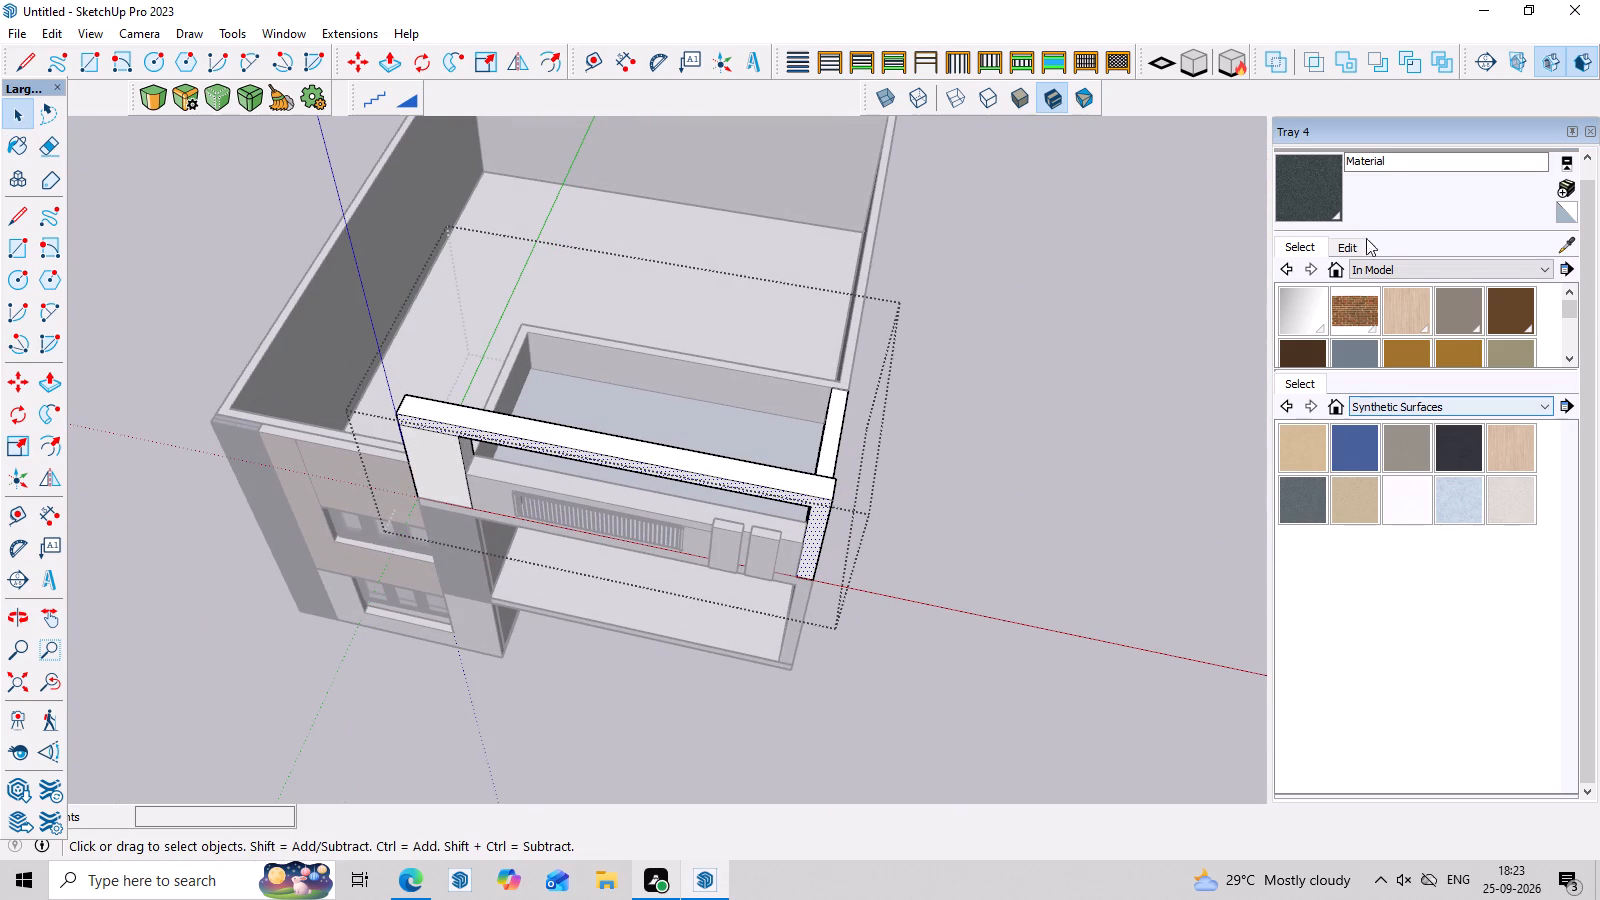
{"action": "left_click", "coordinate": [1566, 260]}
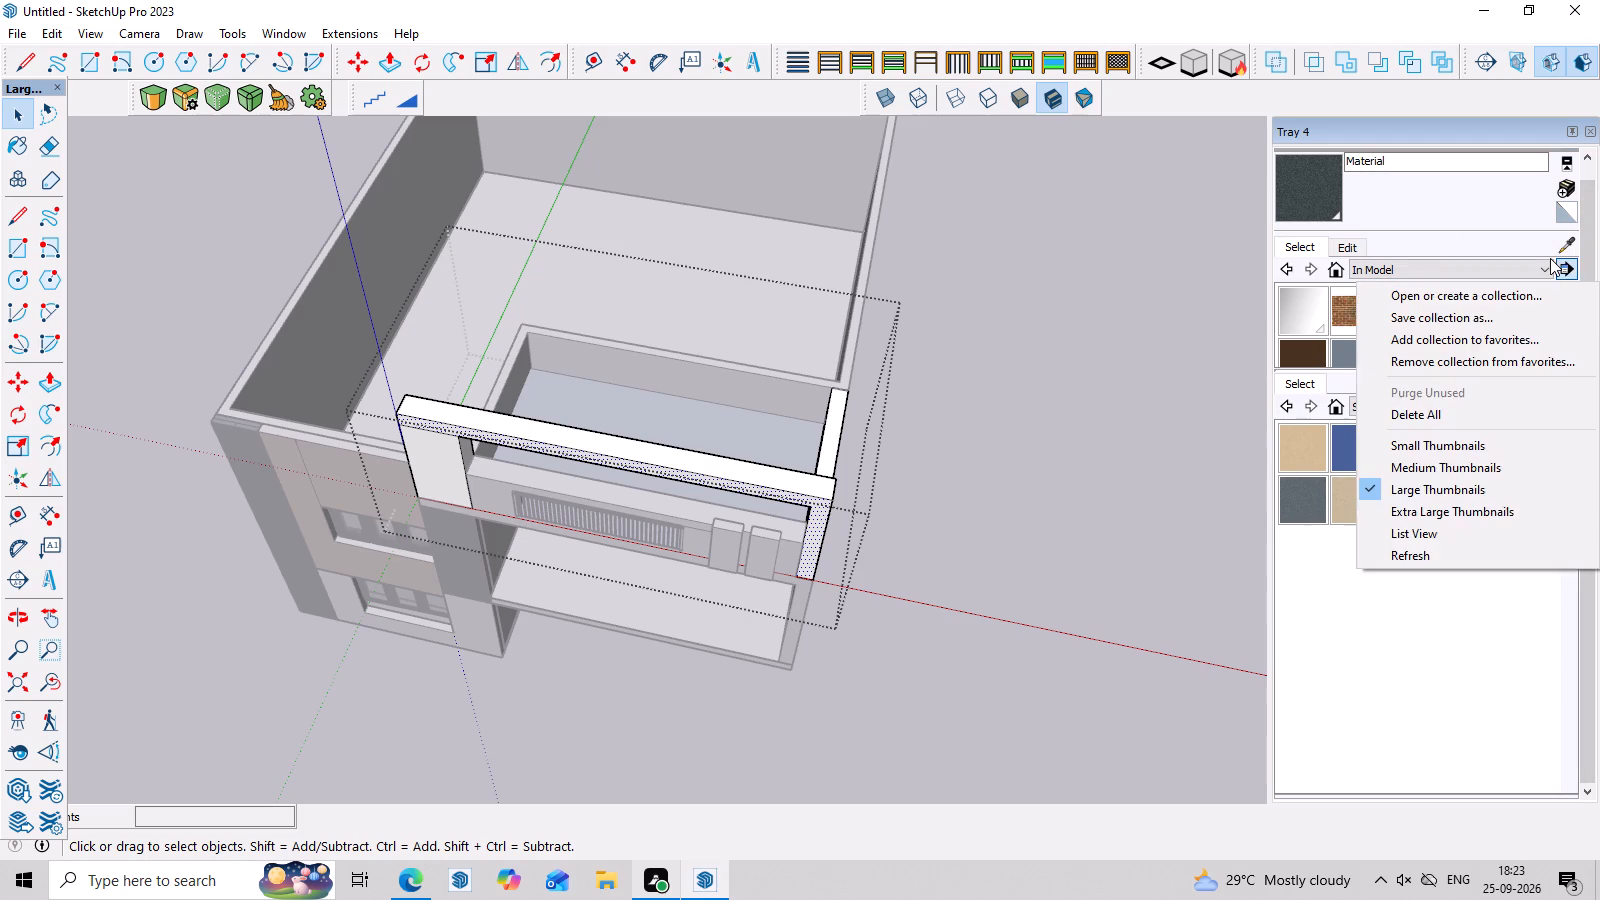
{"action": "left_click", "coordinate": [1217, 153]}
Paint the whole rooftop frame group above the balcony with the dark speckled grey material.
{"action": "left_click", "coordinate": [1304, 199]}
{"action": "middle_click_drag", "start_coordinate": [832, 564], "coordinate": [960, 314]}
{"action": "scroll", "coordinate": [876, 346], "scroll_direction": "up", "scroll_amount": 3}
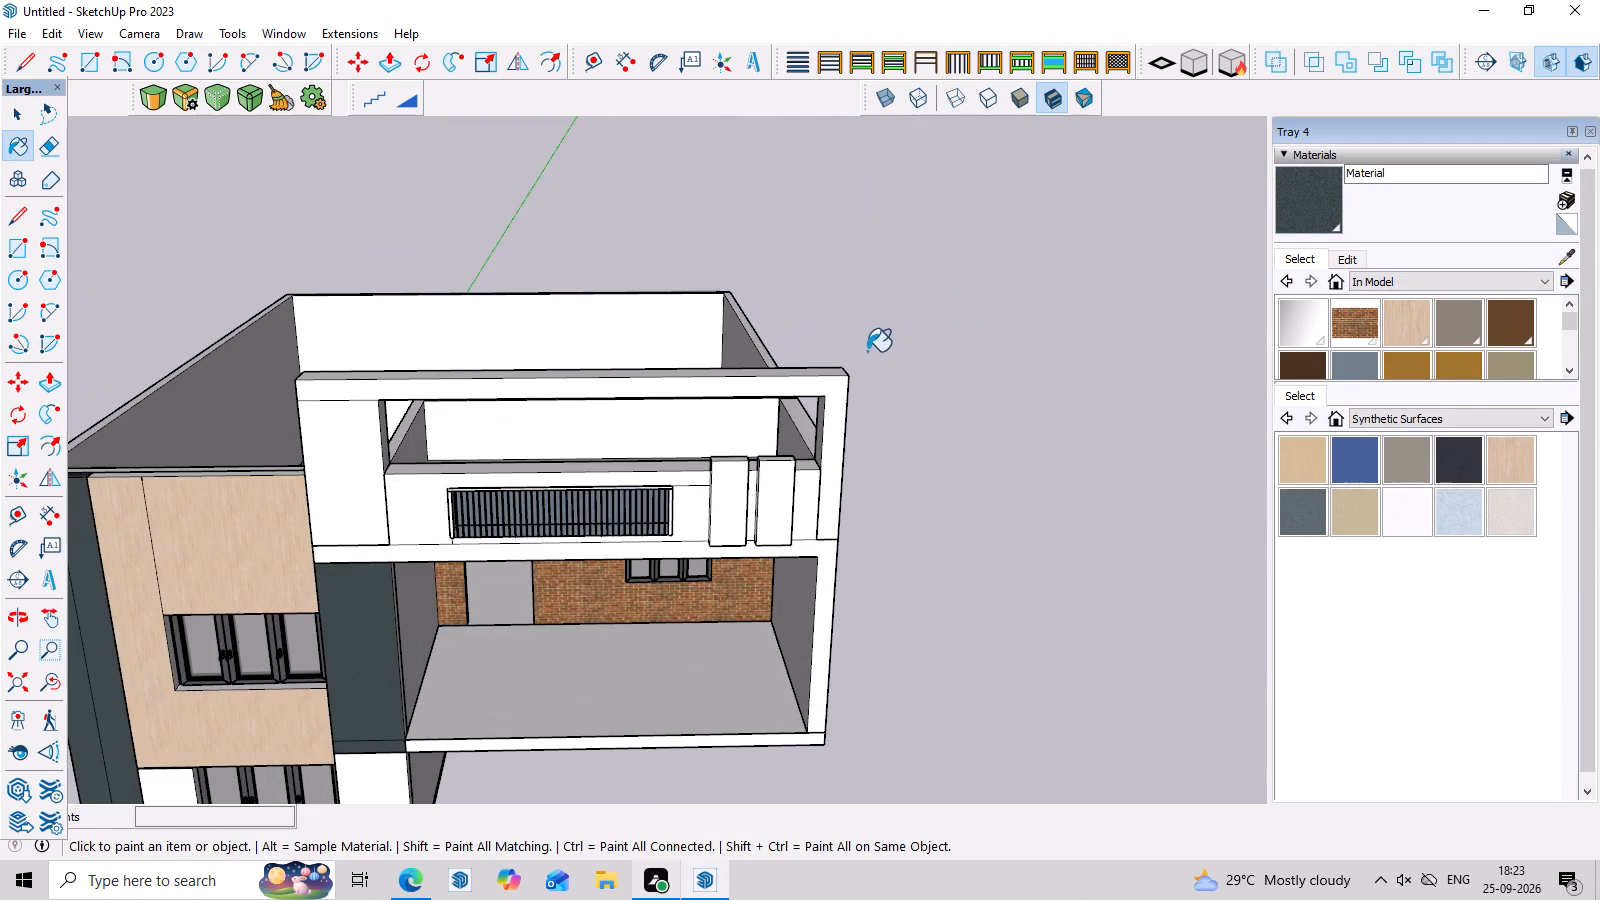
{"action": "left_click", "coordinate": [828, 393]}
{"action": "middle_click_drag", "start_coordinate": [908, 529], "coordinate": [914, 502]}
{"action": "middle_click", "coordinate": [914, 502]}
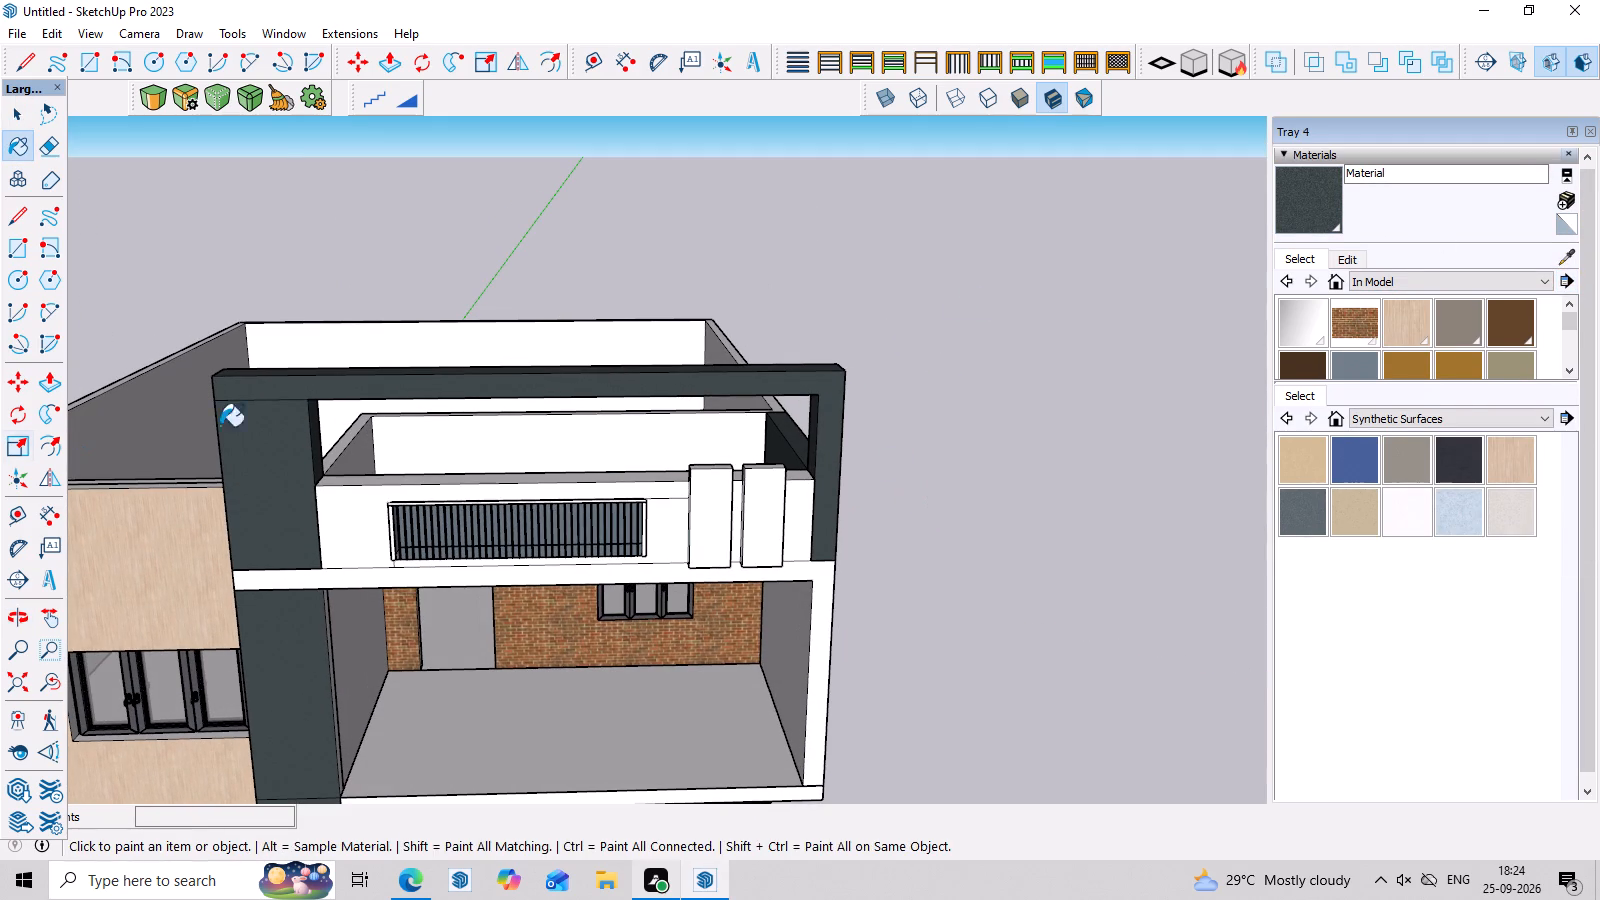
Inside the rooftop frame's group, paint the front face of the wide pillar with Formica Laminate Light.
{"action": "key", "text": "space"}
{"action": "left_click", "coordinate": [274, 476]}
{"action": "double_click", "coordinate": [274, 476]}
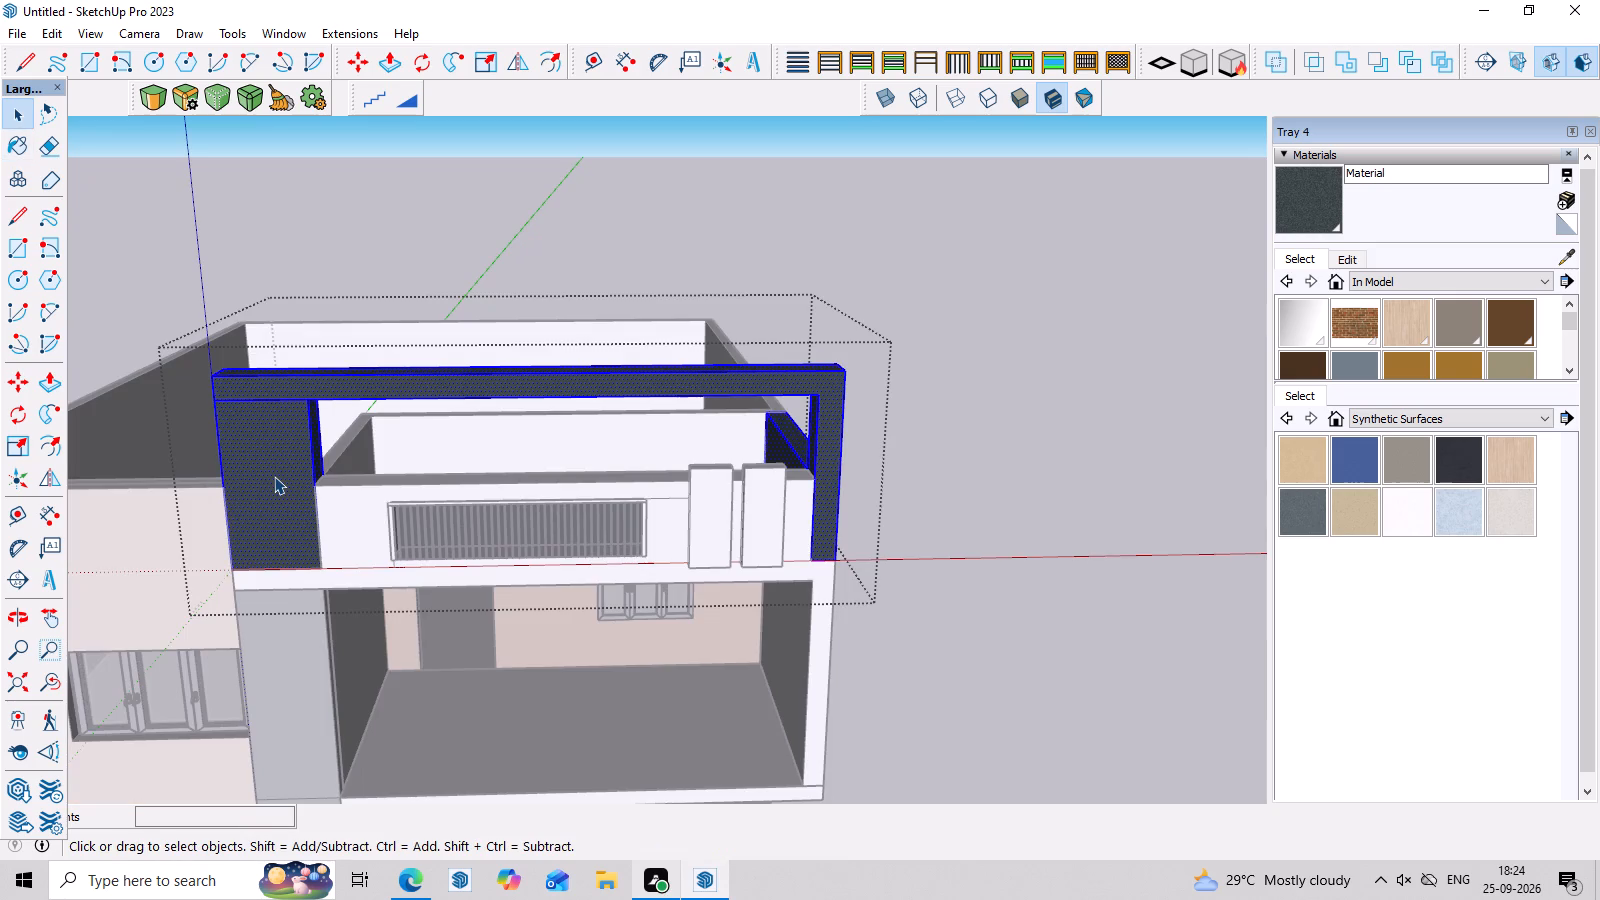
{"action": "left_click", "coordinate": [274, 476]}
{"action": "scroll", "coordinate": [274, 476], "scroll_direction": "up", "scroll_amount": 3}
{"action": "double_click", "coordinate": [274, 476]}
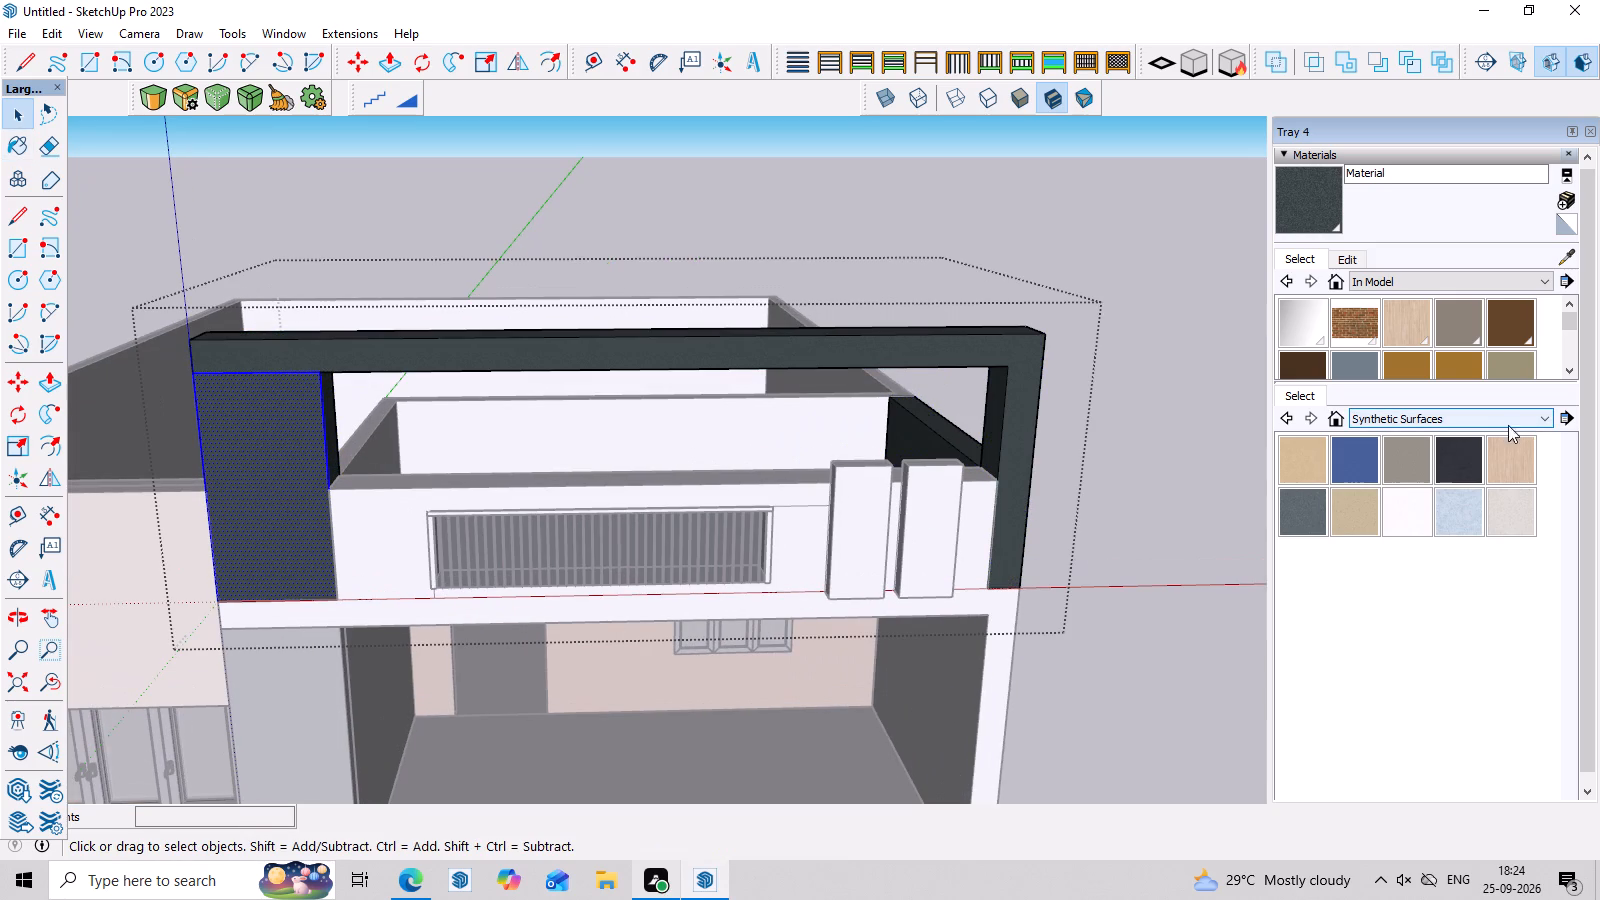
{"action": "left_click", "coordinate": [1493, 448]}
{"action": "left_click", "coordinate": [271, 461]}
Paint the wide pillar's narrow inner side face with Formica Laminate Light as well and leave the frame's group.
{"action": "scroll", "coordinate": [300, 450], "scroll_direction": "up", "scroll_amount": 2}
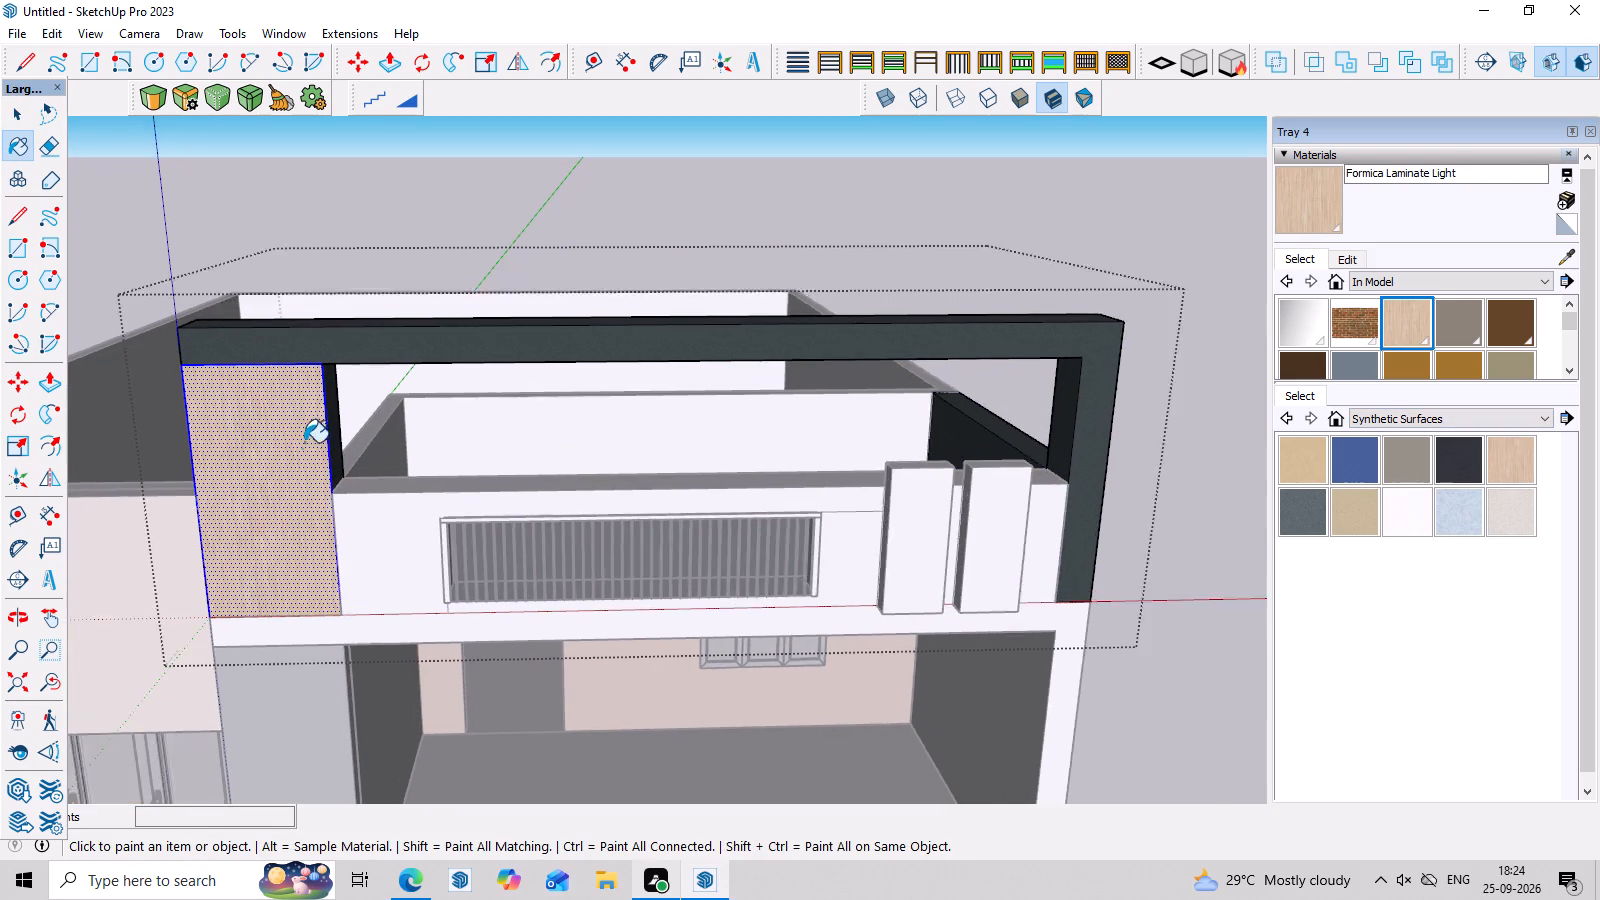
{"action": "scroll", "coordinate": [304, 442], "scroll_direction": "up", "scroll_amount": 1}
{"action": "left_click", "coordinate": [345, 405]}
{"action": "key", "text": "space"}
{"action": "scroll", "coordinate": [345, 476], "scroll_direction": "up", "scroll_amount": 3}
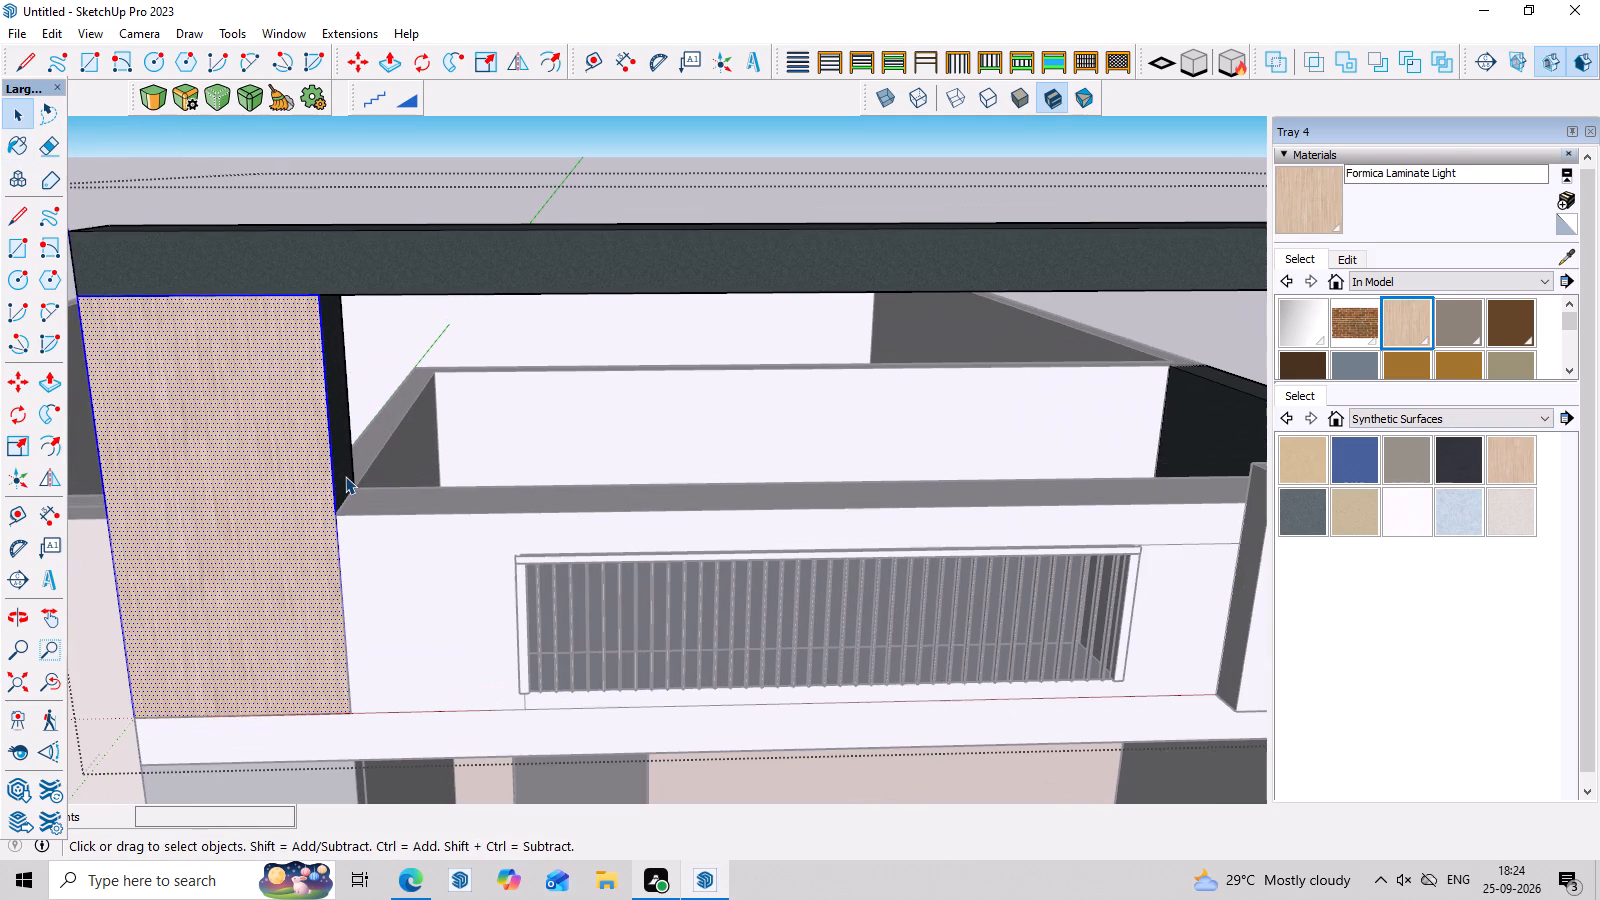
{"action": "double_click", "coordinate": [345, 476]}
{"action": "left_click", "coordinate": [1518, 455]}
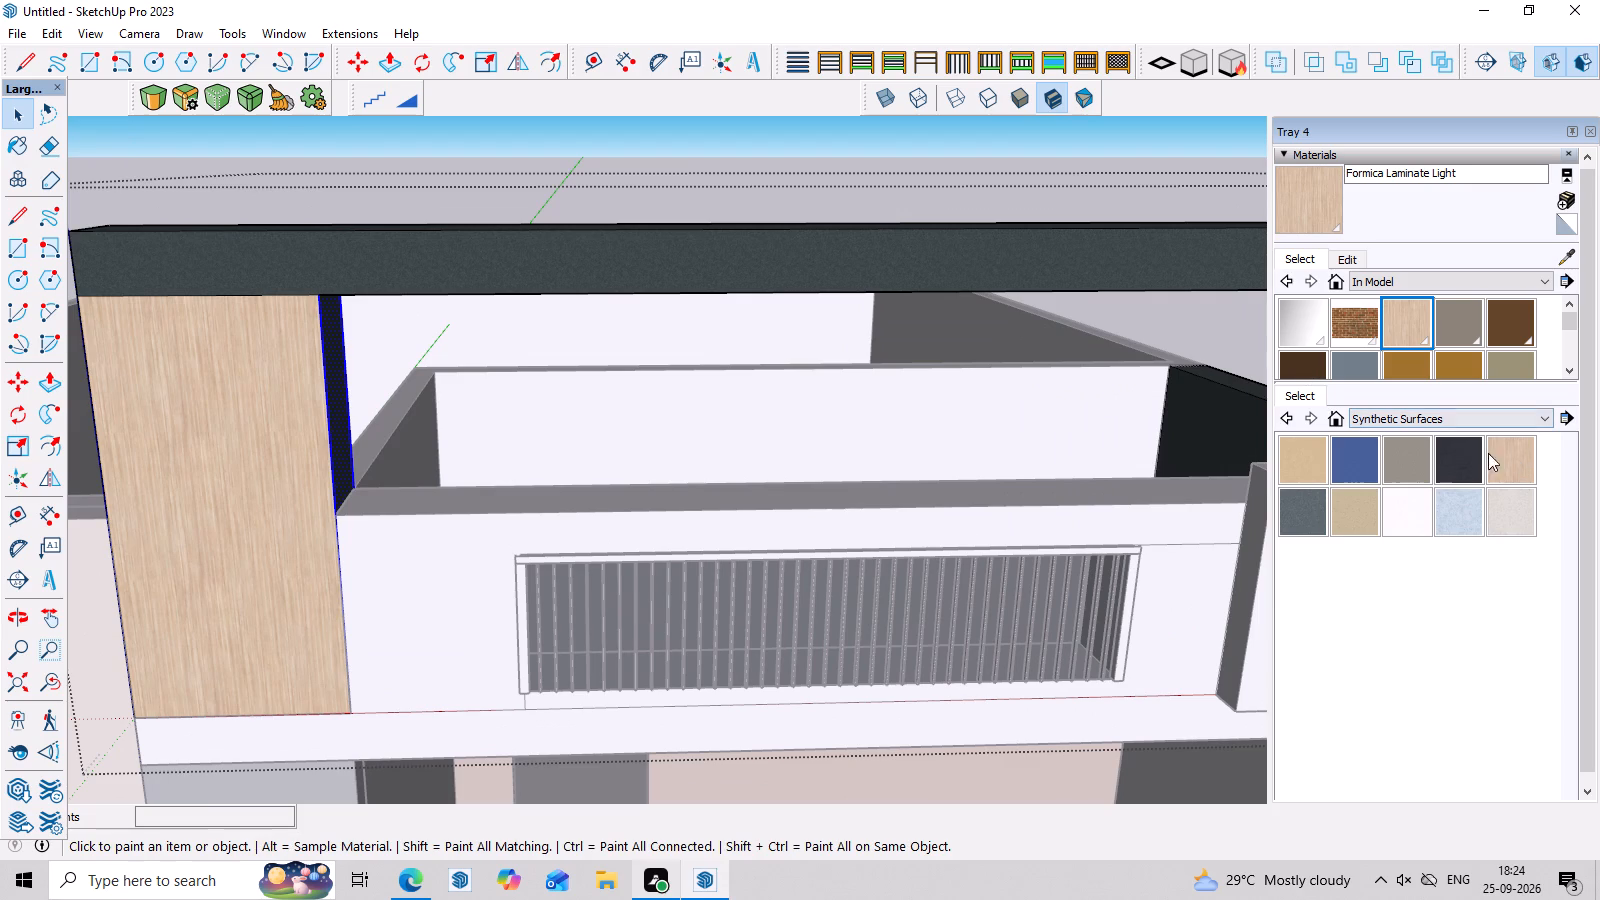
{"action": "left_click", "coordinate": [342, 394]}
{"action": "scroll", "coordinate": [339, 394], "scroll_direction": "down", "scroll_amount": 5}
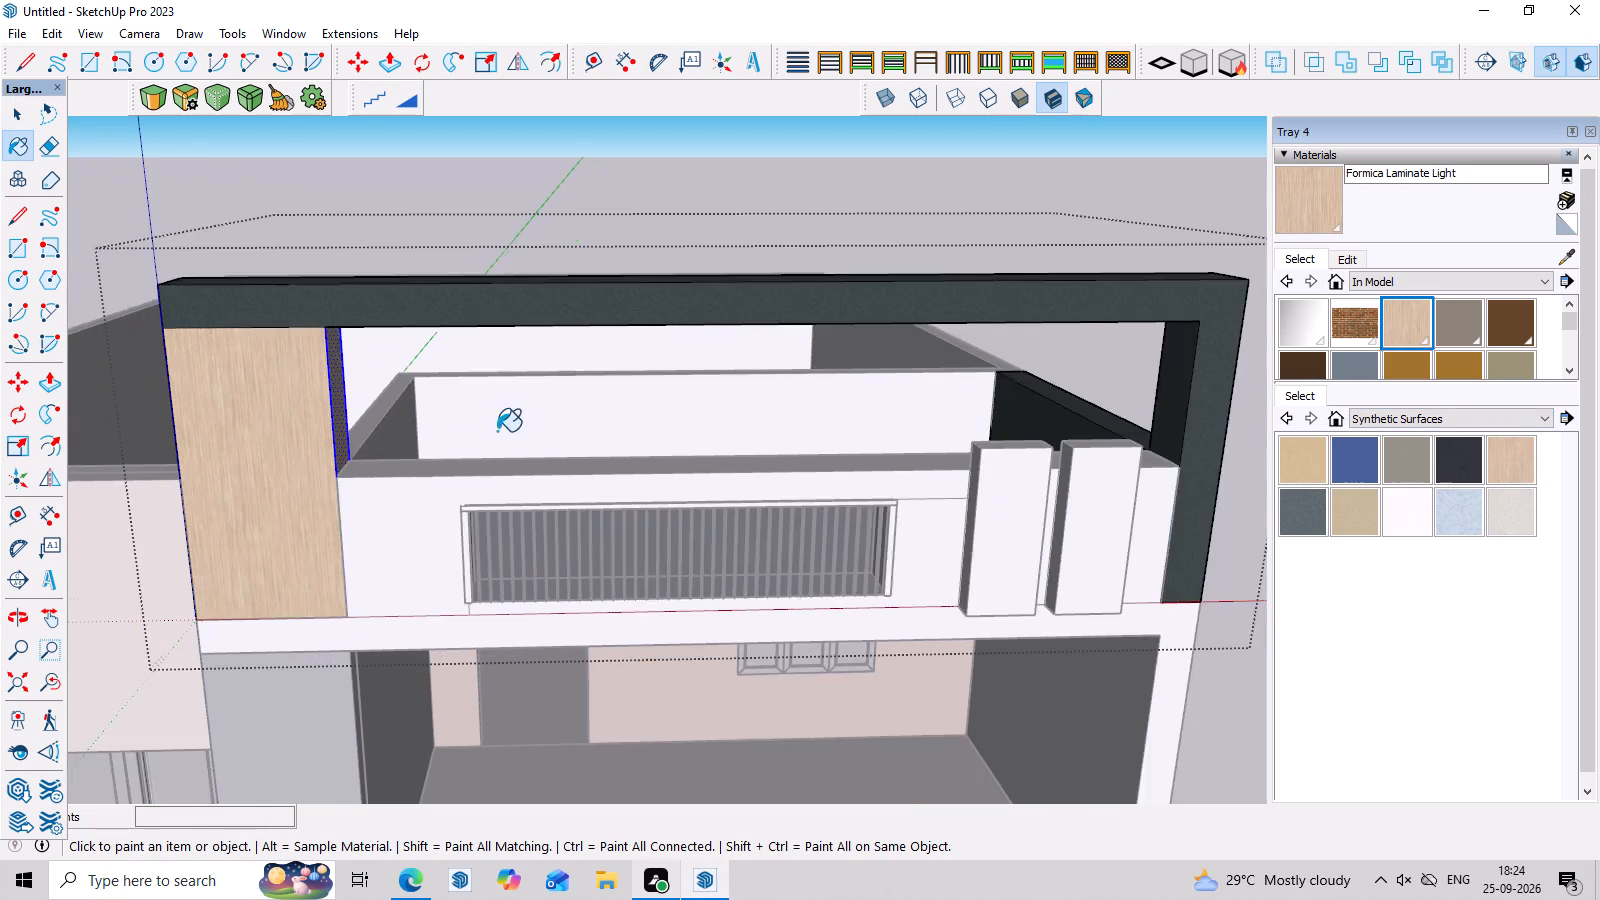
{"action": "scroll", "coordinate": [497, 431], "scroll_direction": "down", "scroll_amount": 7}
{"action": "middle_click_drag", "start_coordinate": [1007, 465], "coordinate": [1004, 355]}
{"action": "key", "text": "space"}
{"action": "left_click", "coordinate": [1002, 347]}
Start a new material based on the Formica Laminate Light texture.
{"action": "scroll", "coordinate": [983, 505], "scroll_direction": "down", "scroll_amount": 4}
{"action": "middle_click_drag", "start_coordinate": [995, 538], "coordinate": [941, 549]}
{"action": "scroll", "coordinate": [941, 549], "scroll_direction": "up", "scroll_amount": 3}
{"action": "middle_click_drag", "start_coordinate": [942, 560], "coordinate": [949, 492]}
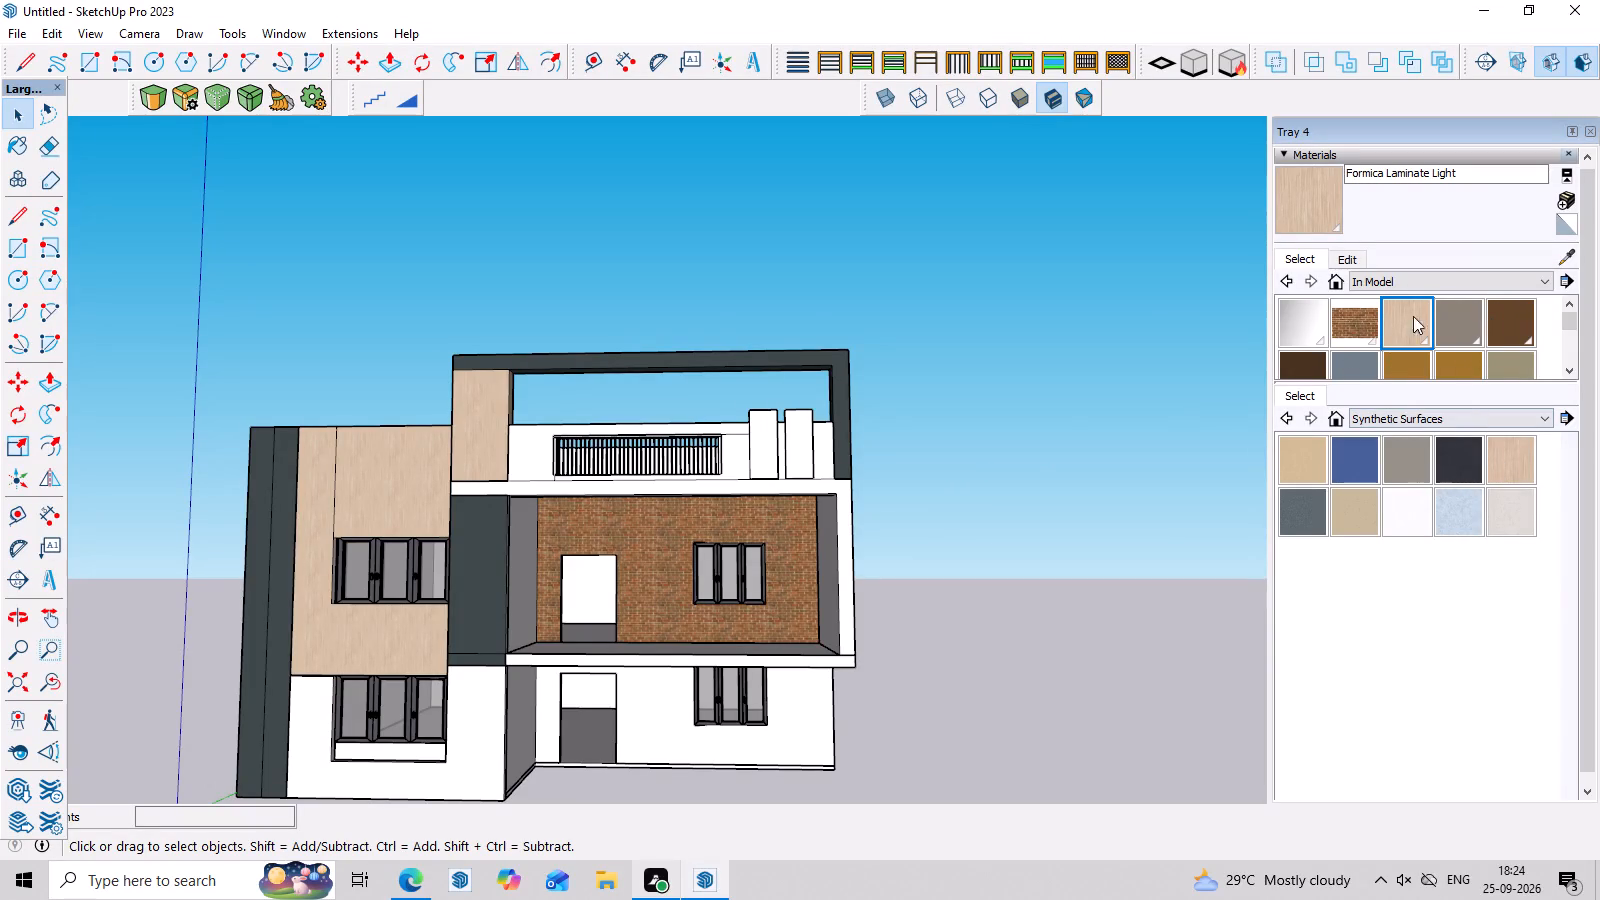
{"action": "left_click", "coordinate": [1302, 194]}
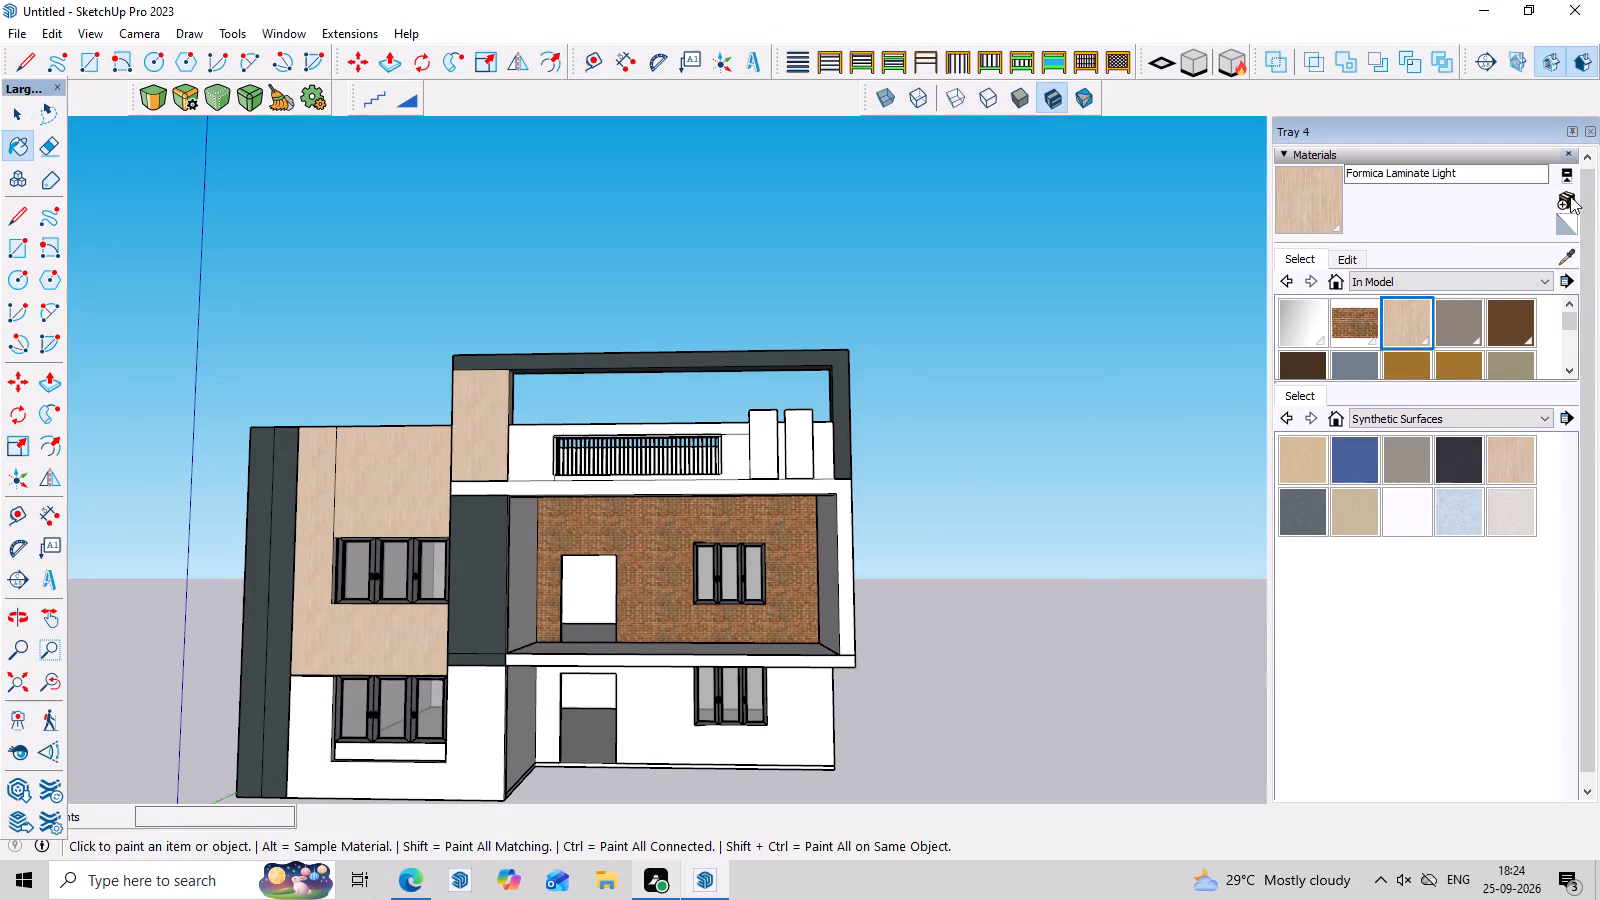
{"action": "left_click", "coordinate": [1574, 196]}
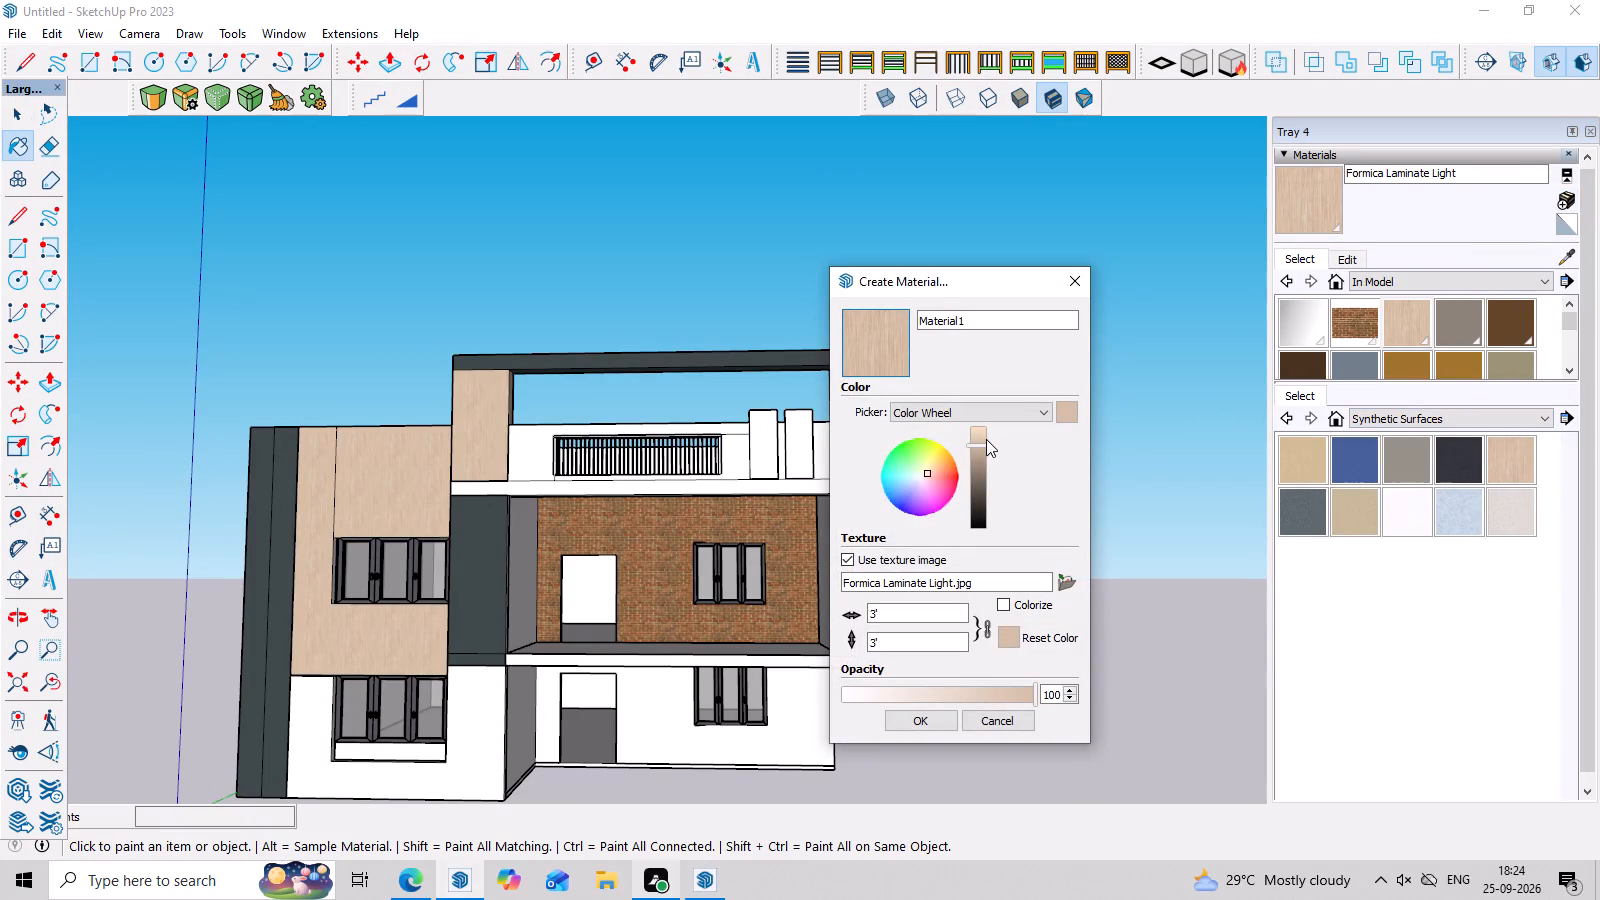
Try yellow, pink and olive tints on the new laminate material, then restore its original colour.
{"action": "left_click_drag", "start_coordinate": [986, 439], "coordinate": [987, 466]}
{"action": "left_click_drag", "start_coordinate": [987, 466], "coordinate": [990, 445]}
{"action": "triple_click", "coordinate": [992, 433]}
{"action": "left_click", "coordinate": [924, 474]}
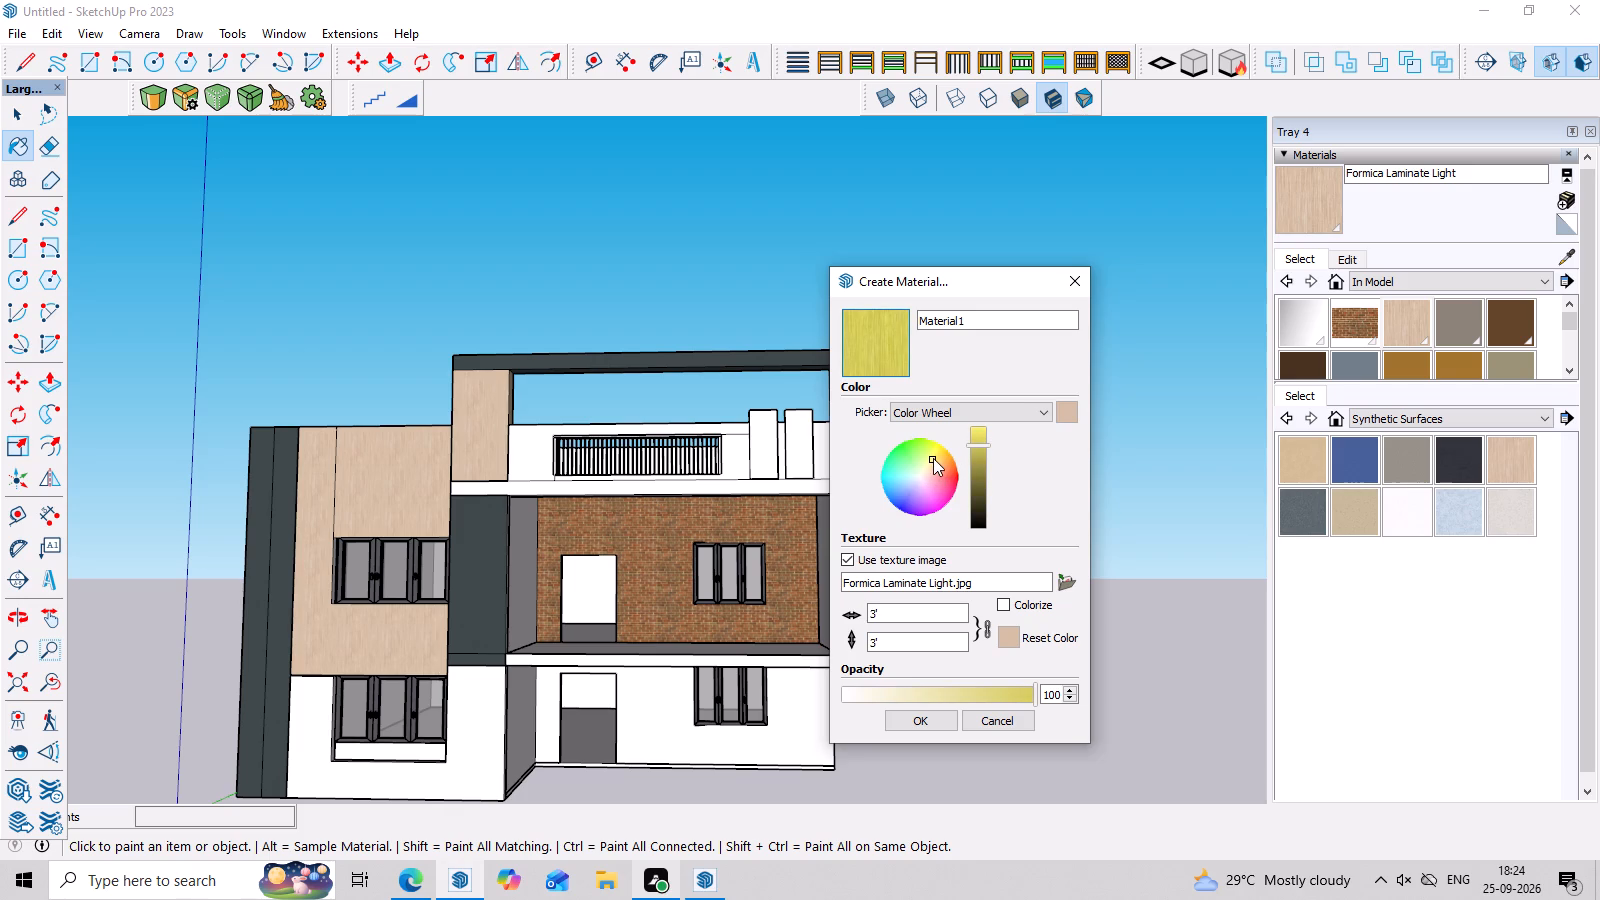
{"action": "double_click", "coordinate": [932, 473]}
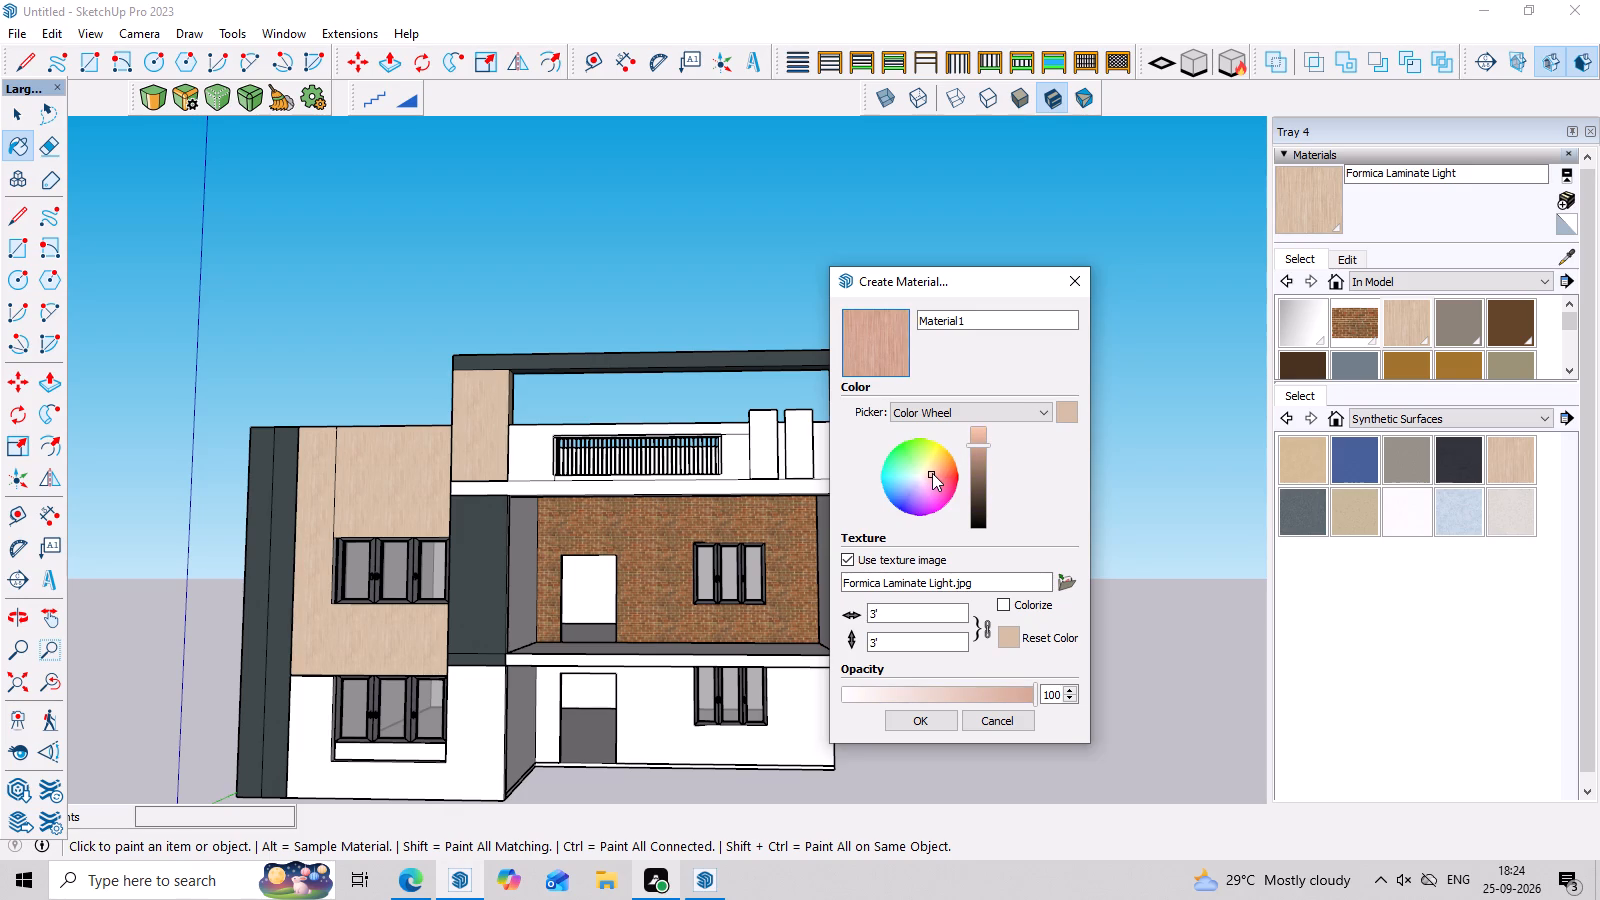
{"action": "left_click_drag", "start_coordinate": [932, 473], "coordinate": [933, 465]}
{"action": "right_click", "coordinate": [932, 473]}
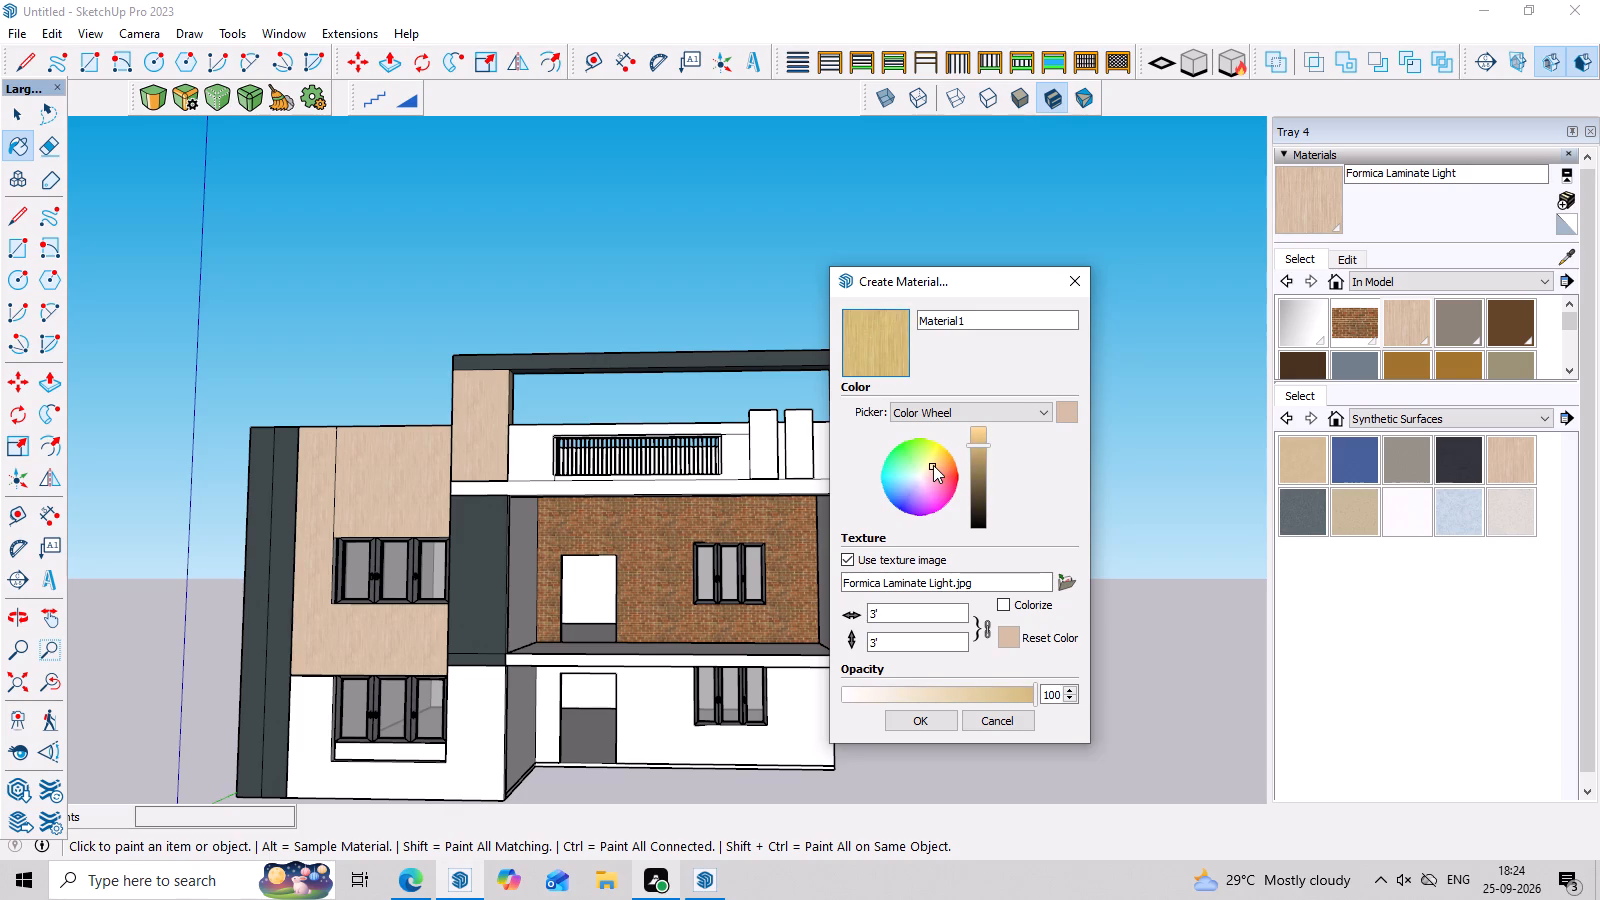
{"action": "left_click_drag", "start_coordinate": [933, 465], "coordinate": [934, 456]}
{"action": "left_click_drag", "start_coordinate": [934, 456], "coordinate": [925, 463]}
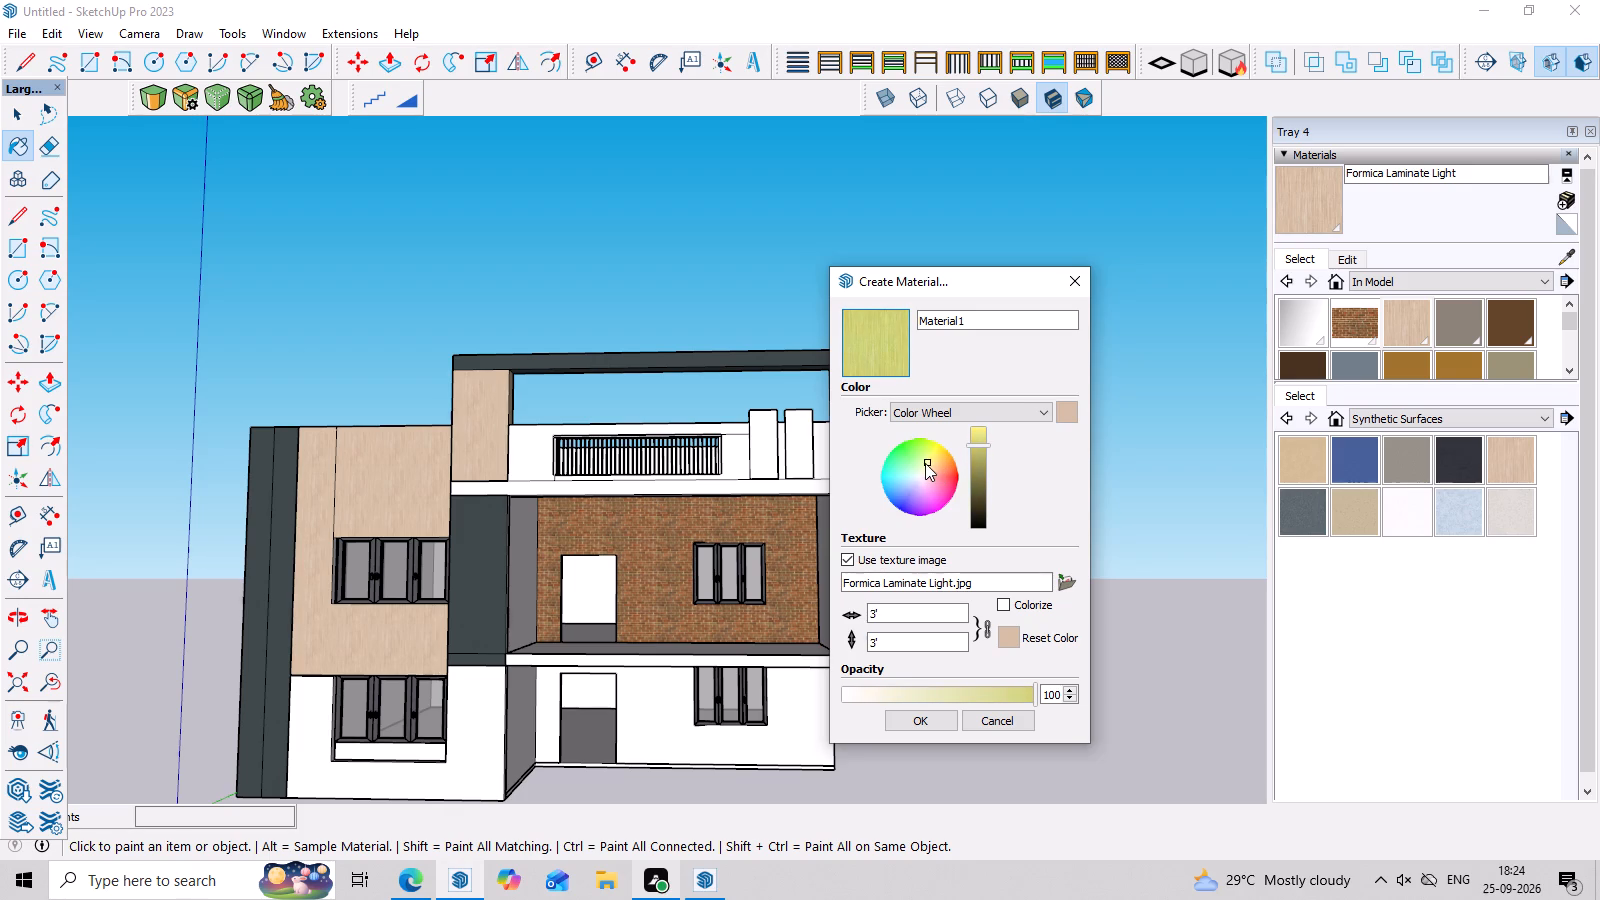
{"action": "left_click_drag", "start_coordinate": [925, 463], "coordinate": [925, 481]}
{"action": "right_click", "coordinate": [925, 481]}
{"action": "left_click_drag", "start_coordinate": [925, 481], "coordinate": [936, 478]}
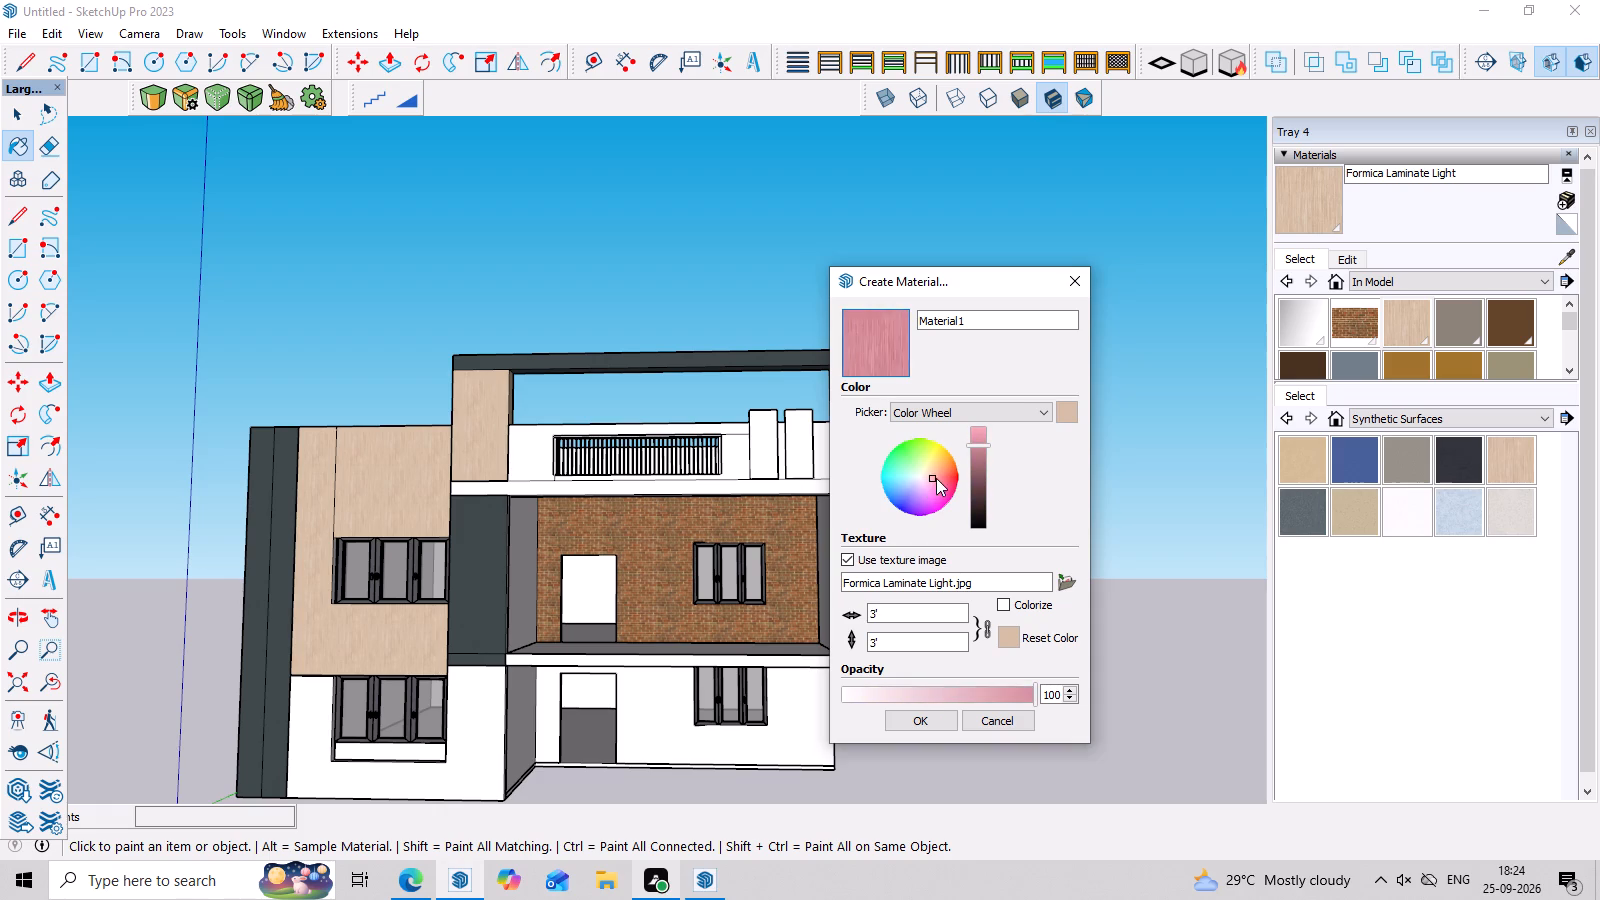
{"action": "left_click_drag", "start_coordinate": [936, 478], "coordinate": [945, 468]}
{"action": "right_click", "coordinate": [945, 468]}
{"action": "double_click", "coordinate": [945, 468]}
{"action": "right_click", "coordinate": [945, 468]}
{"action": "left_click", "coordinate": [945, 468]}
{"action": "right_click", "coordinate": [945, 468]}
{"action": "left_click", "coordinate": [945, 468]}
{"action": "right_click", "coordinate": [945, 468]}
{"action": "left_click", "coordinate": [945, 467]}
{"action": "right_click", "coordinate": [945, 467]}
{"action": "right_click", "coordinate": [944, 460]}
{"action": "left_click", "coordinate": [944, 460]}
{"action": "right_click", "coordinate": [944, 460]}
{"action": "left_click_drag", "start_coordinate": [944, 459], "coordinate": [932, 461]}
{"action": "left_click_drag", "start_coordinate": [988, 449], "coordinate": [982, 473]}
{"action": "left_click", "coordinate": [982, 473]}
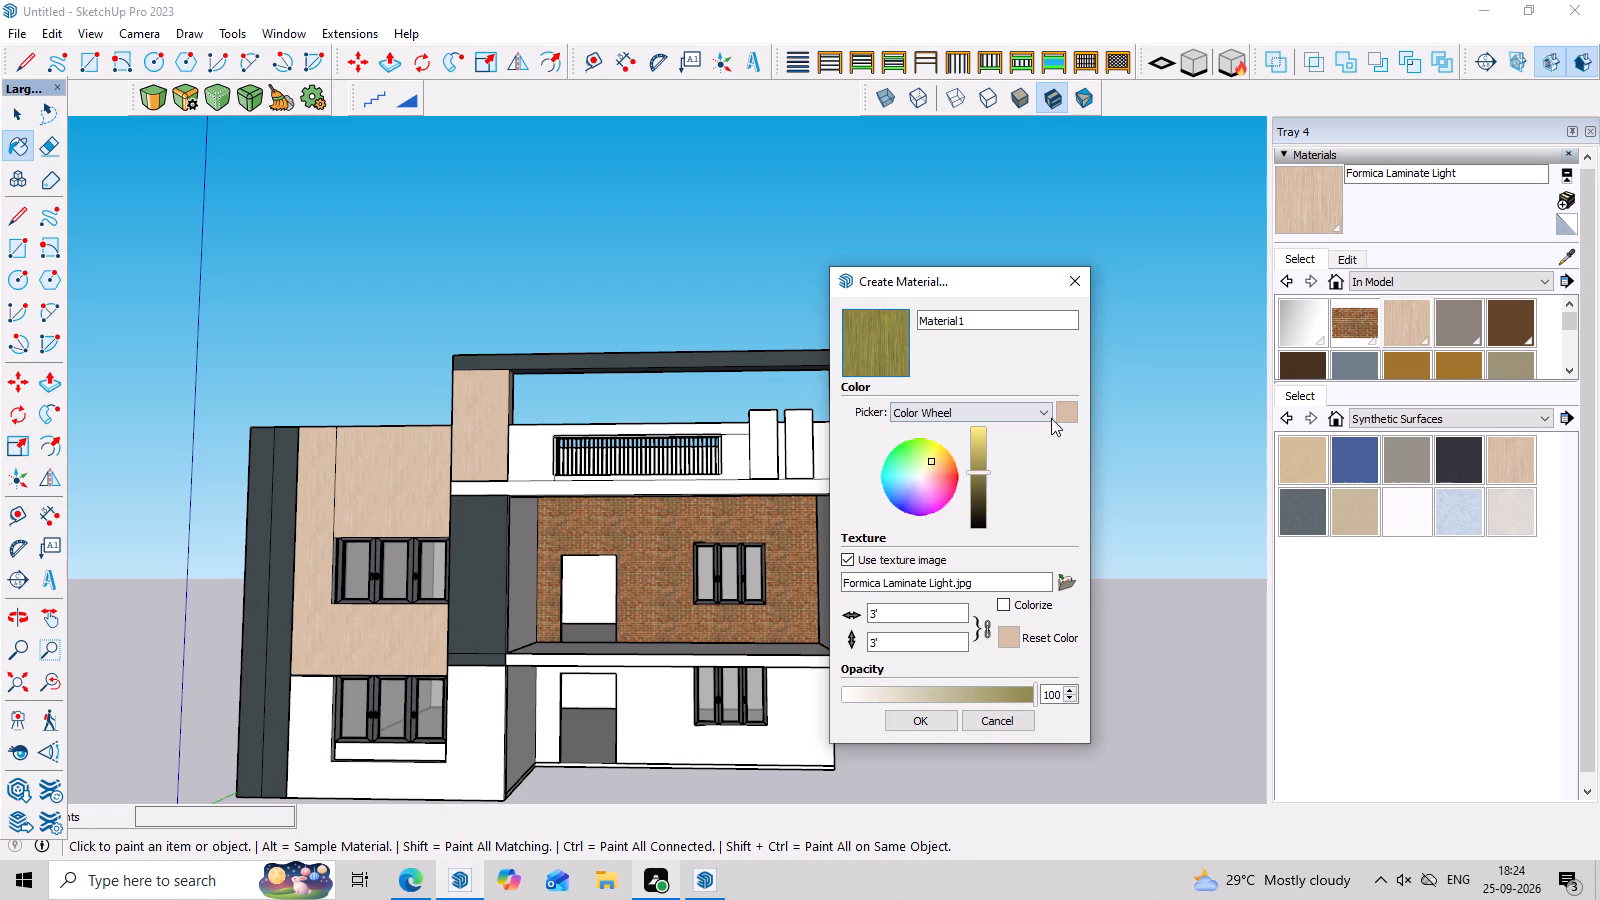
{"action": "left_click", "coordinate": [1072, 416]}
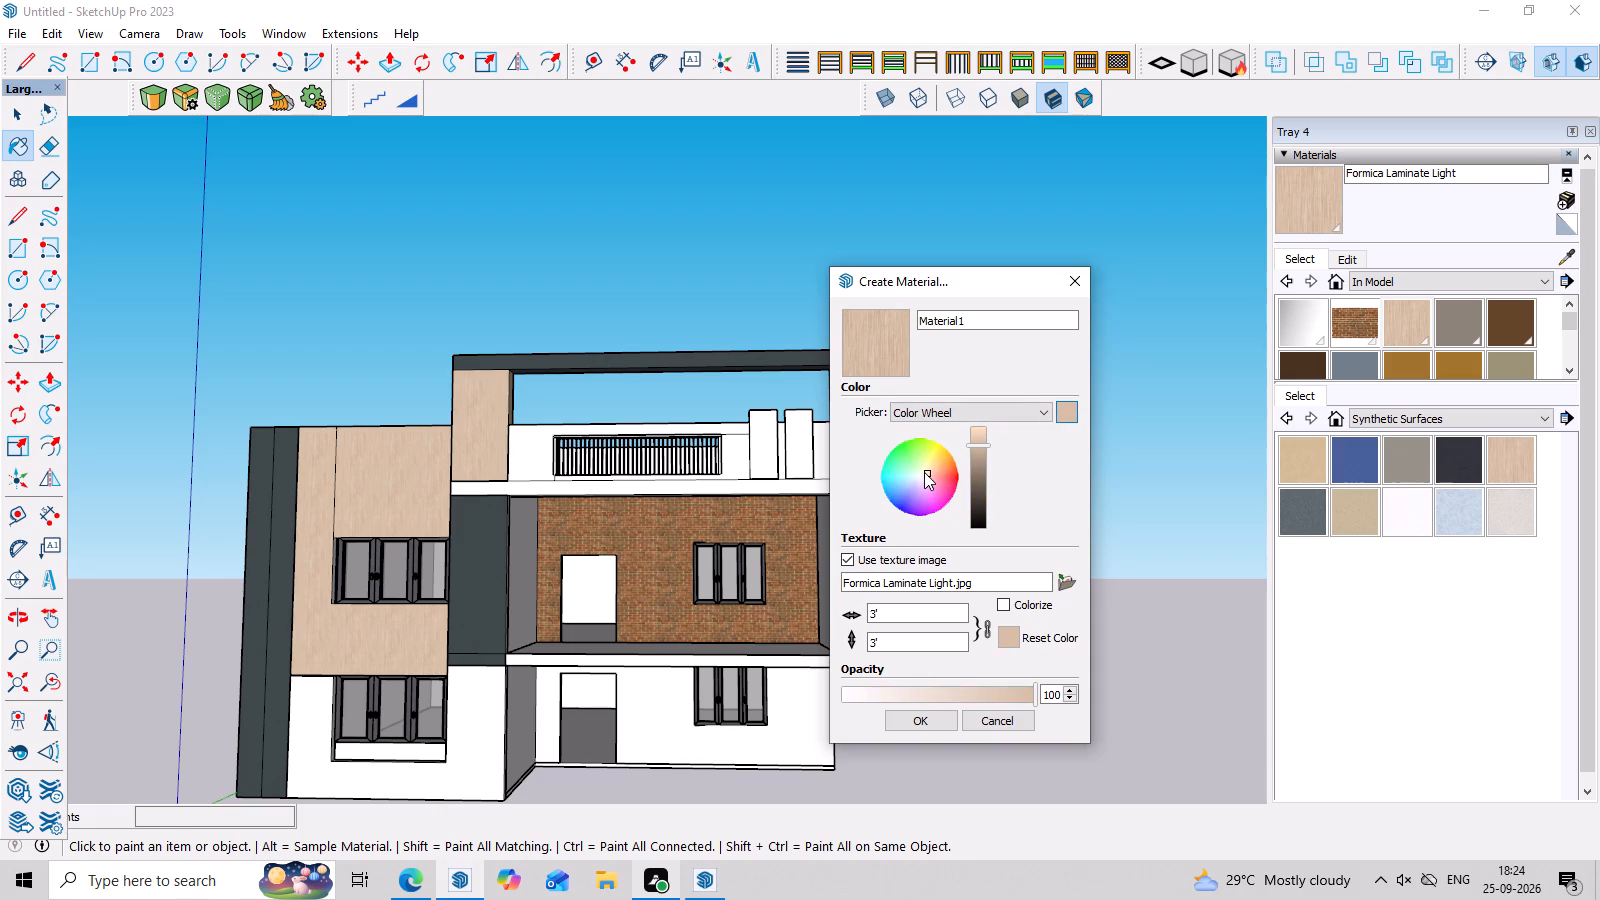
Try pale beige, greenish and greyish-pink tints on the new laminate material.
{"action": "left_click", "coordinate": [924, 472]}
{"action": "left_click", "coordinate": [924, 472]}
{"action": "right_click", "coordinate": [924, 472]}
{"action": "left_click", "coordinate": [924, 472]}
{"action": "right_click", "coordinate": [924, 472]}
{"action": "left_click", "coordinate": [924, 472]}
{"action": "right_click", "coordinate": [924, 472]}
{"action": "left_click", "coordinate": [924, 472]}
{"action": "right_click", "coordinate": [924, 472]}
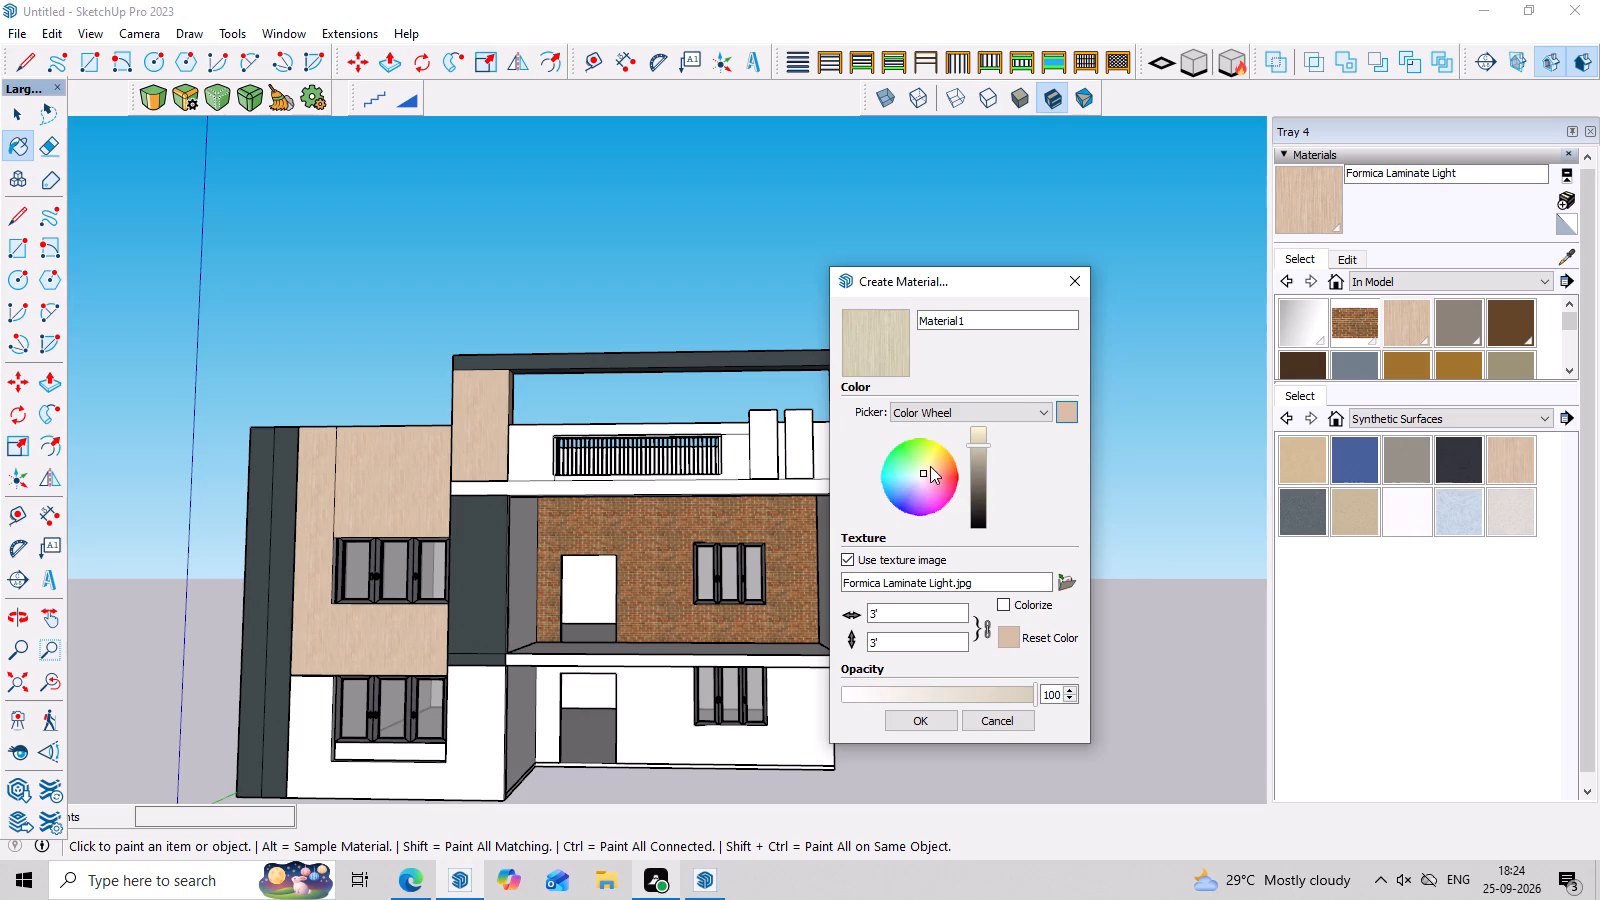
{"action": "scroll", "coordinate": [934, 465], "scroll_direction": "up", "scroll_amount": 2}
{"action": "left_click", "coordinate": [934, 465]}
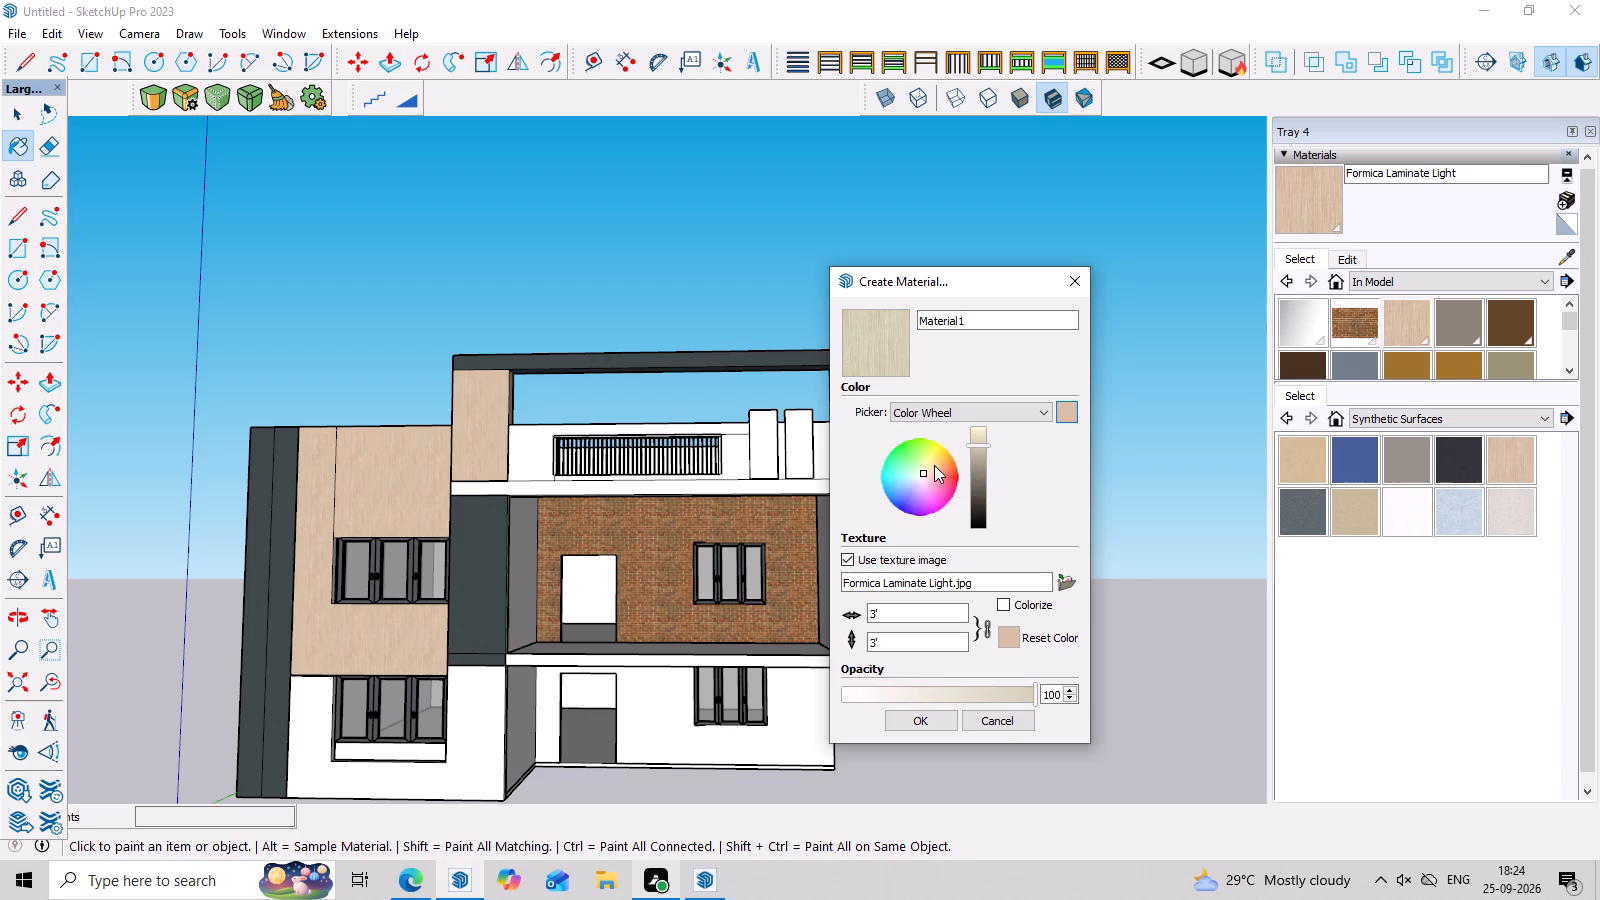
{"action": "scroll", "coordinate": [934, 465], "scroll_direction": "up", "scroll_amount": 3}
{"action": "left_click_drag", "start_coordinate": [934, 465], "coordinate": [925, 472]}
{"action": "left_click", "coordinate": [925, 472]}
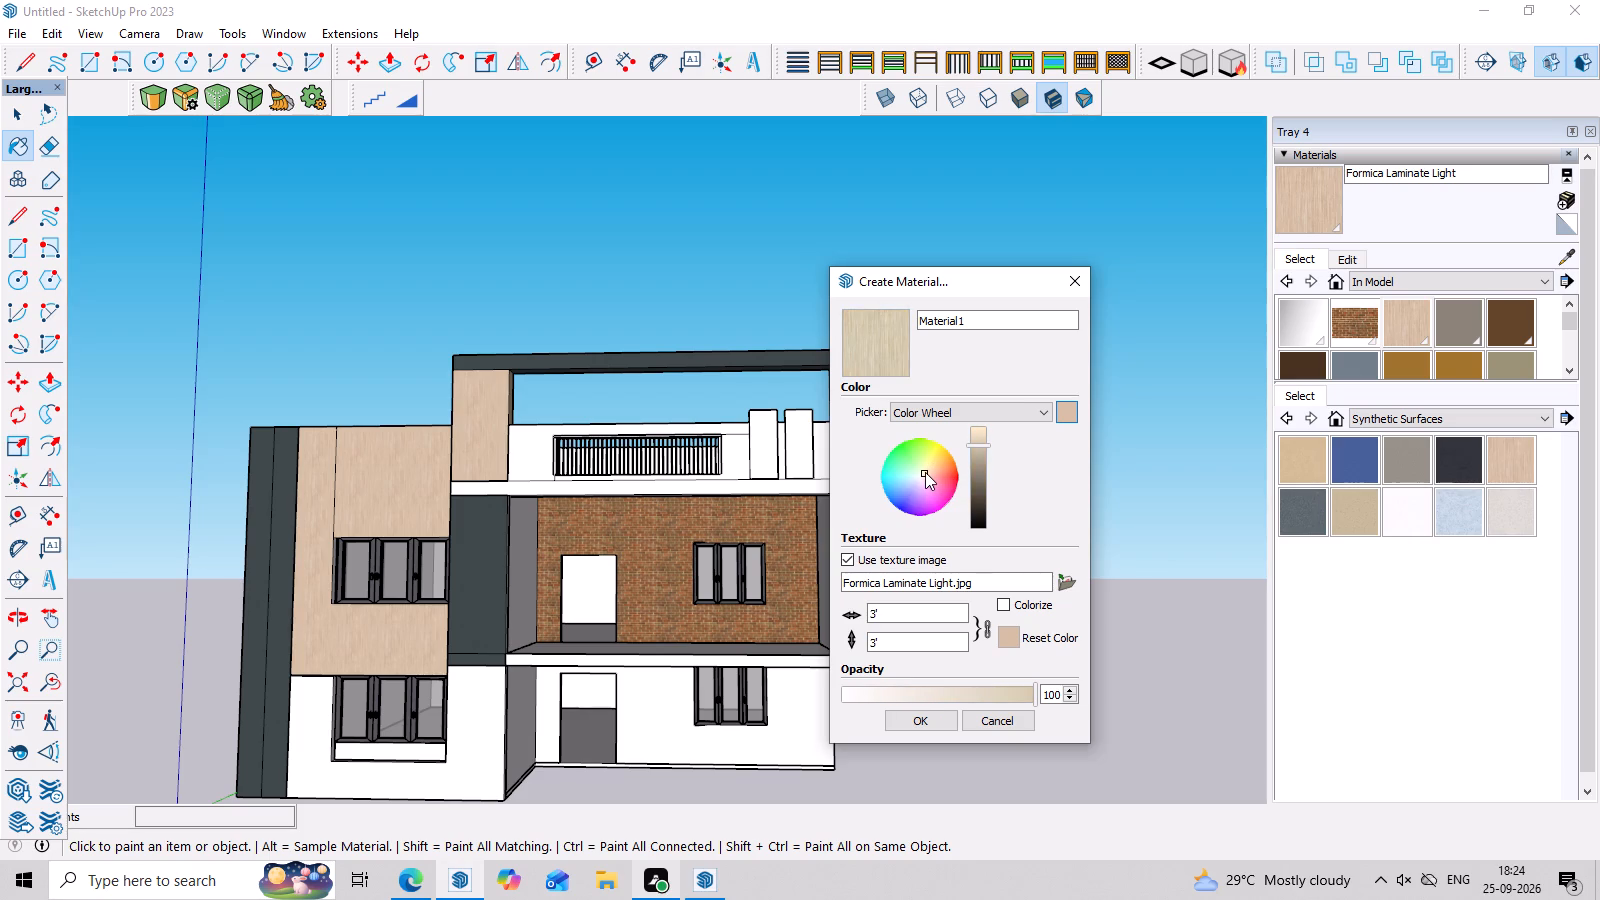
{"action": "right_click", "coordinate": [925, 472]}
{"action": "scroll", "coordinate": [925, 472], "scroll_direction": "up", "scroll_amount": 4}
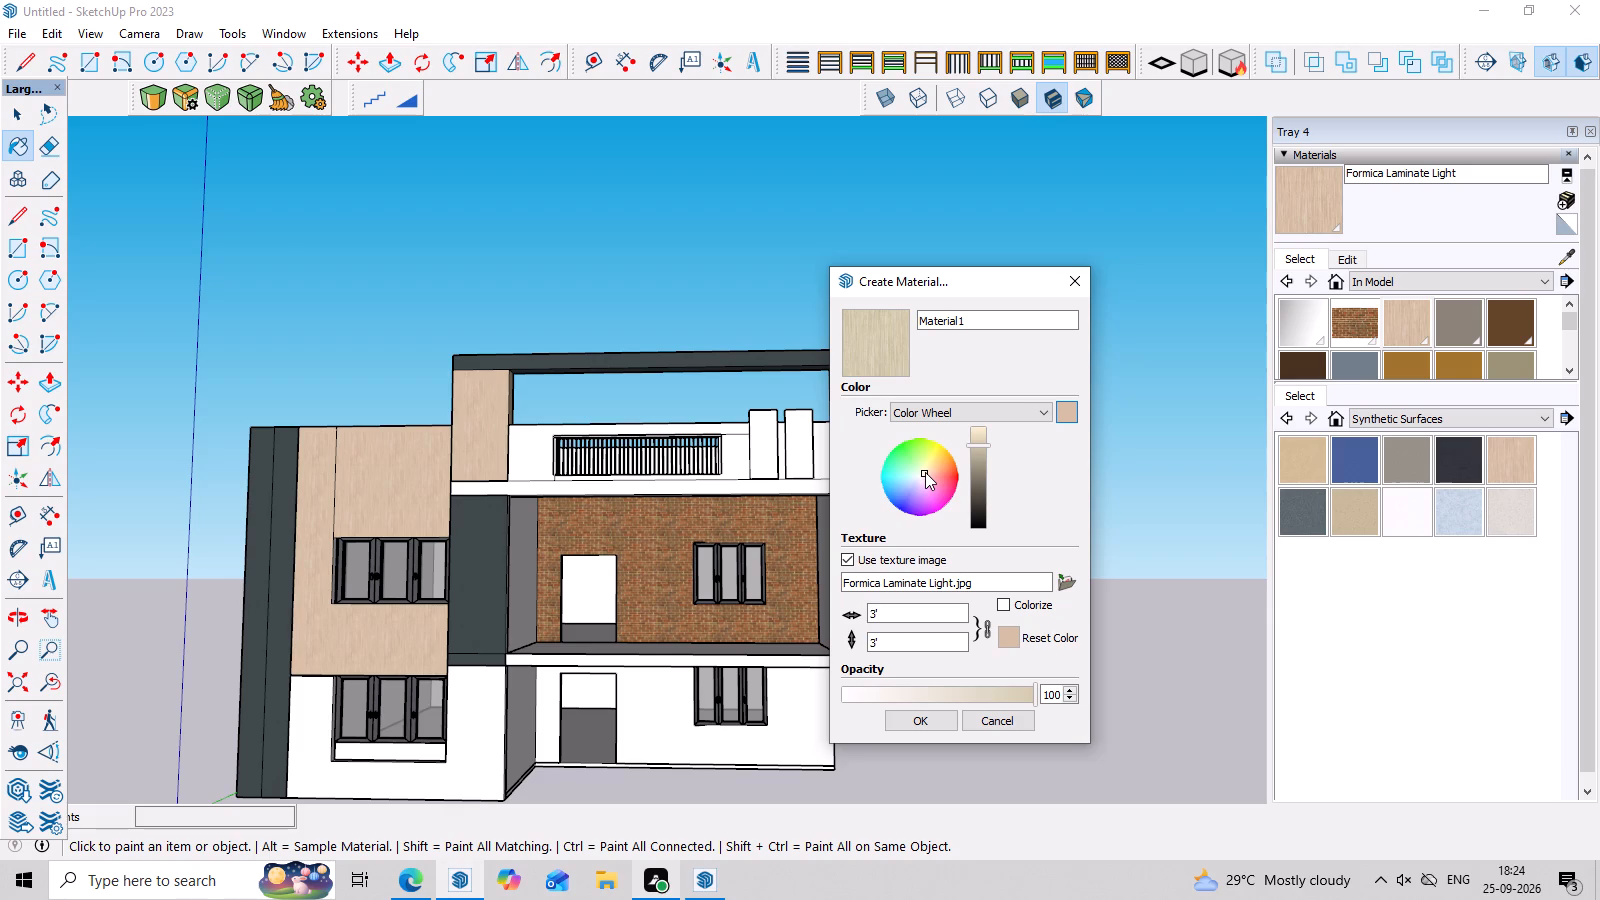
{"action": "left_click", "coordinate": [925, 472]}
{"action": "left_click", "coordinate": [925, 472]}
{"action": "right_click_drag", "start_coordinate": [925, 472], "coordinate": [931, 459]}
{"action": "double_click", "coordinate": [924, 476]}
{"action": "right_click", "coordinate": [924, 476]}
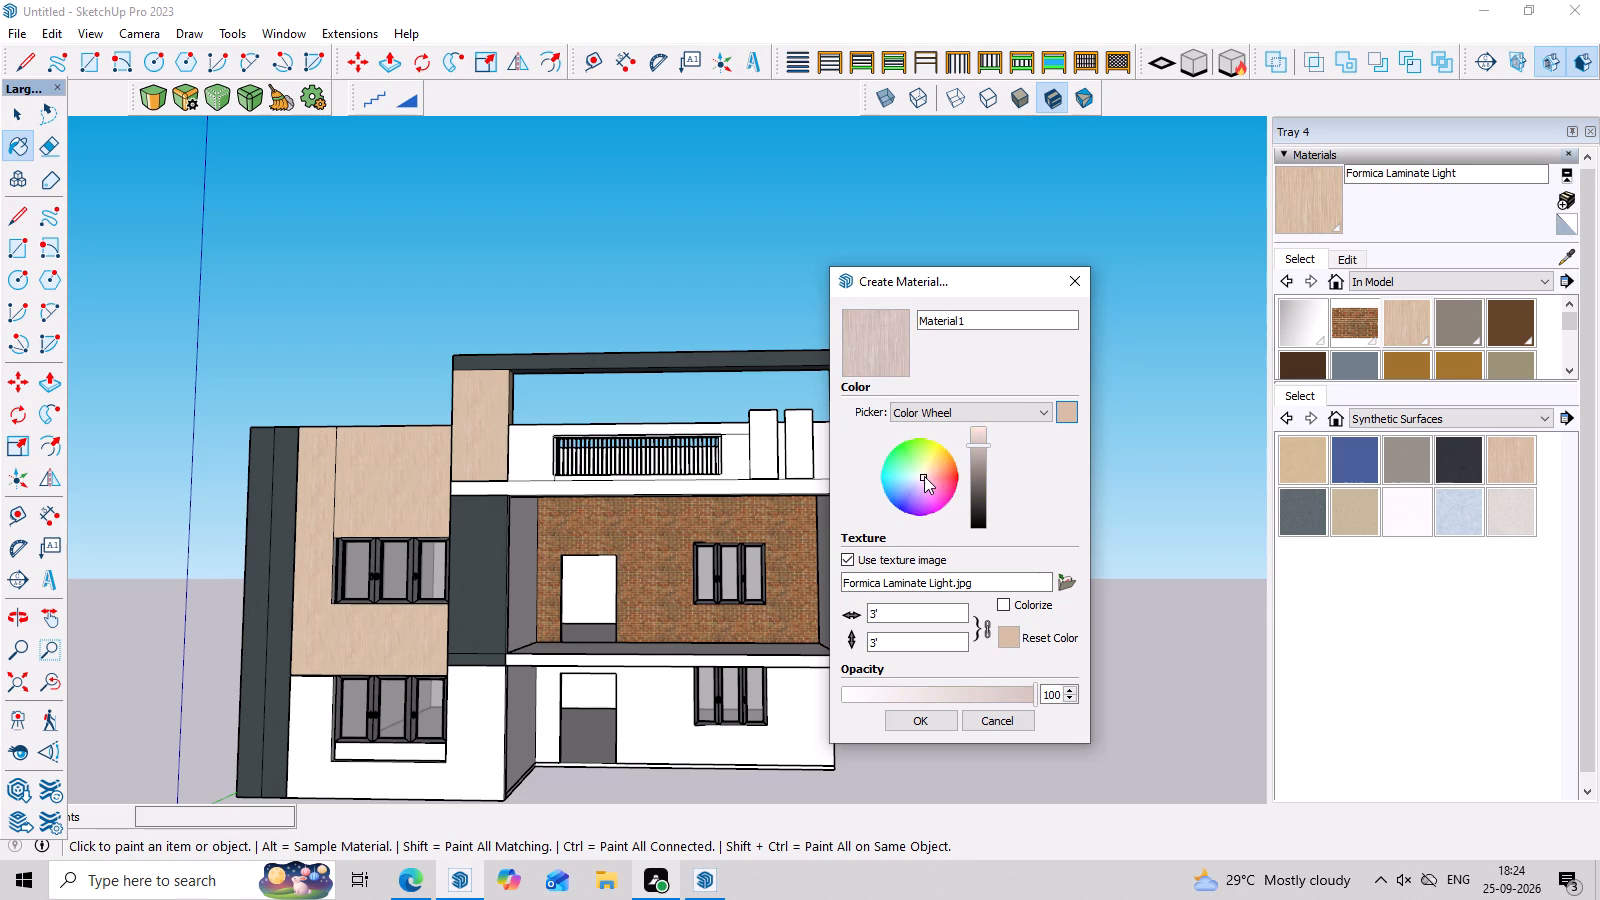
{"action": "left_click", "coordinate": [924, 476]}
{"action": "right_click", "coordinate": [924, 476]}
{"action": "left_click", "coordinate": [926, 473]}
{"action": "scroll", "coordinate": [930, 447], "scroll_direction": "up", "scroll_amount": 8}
Darken the new laminate material to a medium wood brown at 100 opacity and create it.
{"action": "scroll", "coordinate": [979, 447], "scroll_direction": "down", "scroll_amount": 7}
{"action": "left_click", "coordinate": [925, 476]}
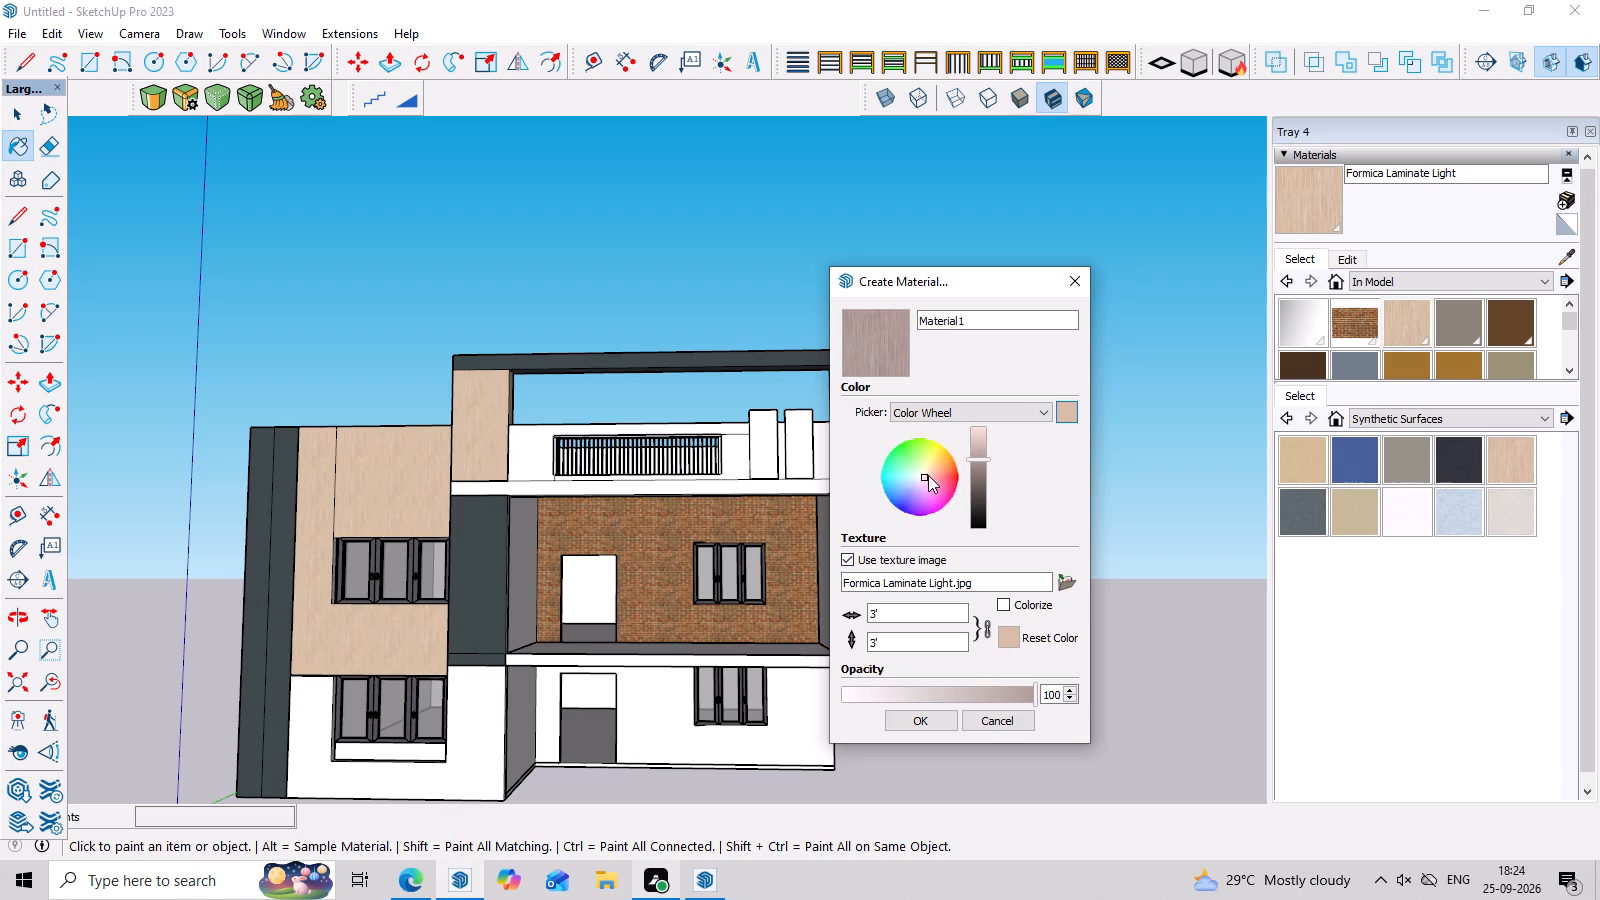
{"action": "left_click", "coordinate": [933, 469]}
{"action": "right_click", "coordinate": [933, 469]}
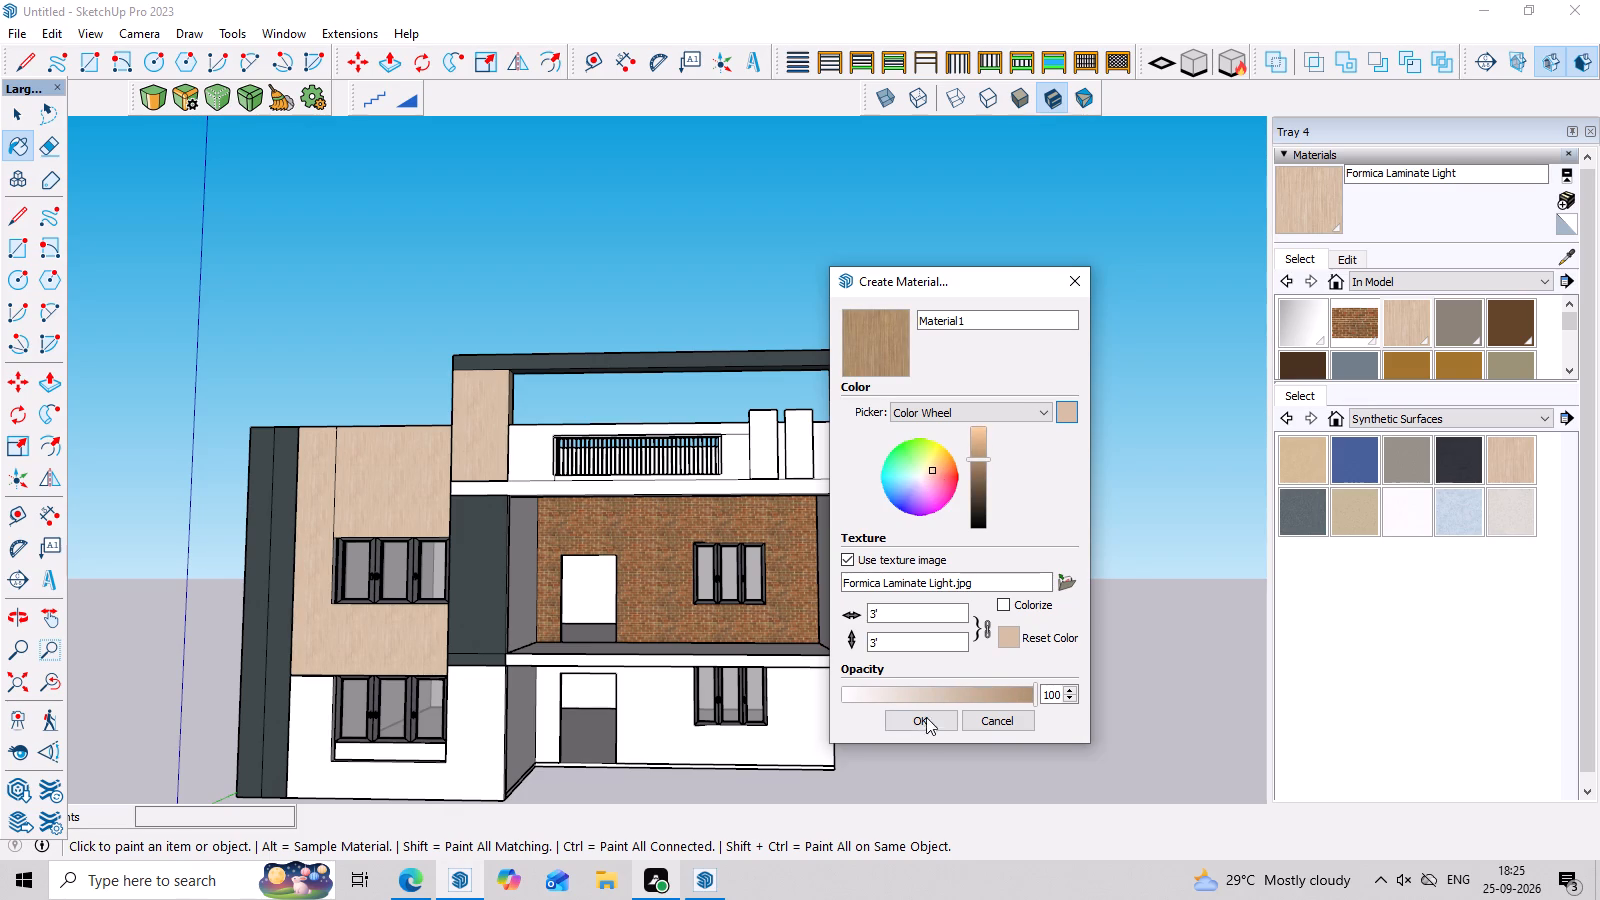
{"action": "left_click", "coordinate": [919, 721]}
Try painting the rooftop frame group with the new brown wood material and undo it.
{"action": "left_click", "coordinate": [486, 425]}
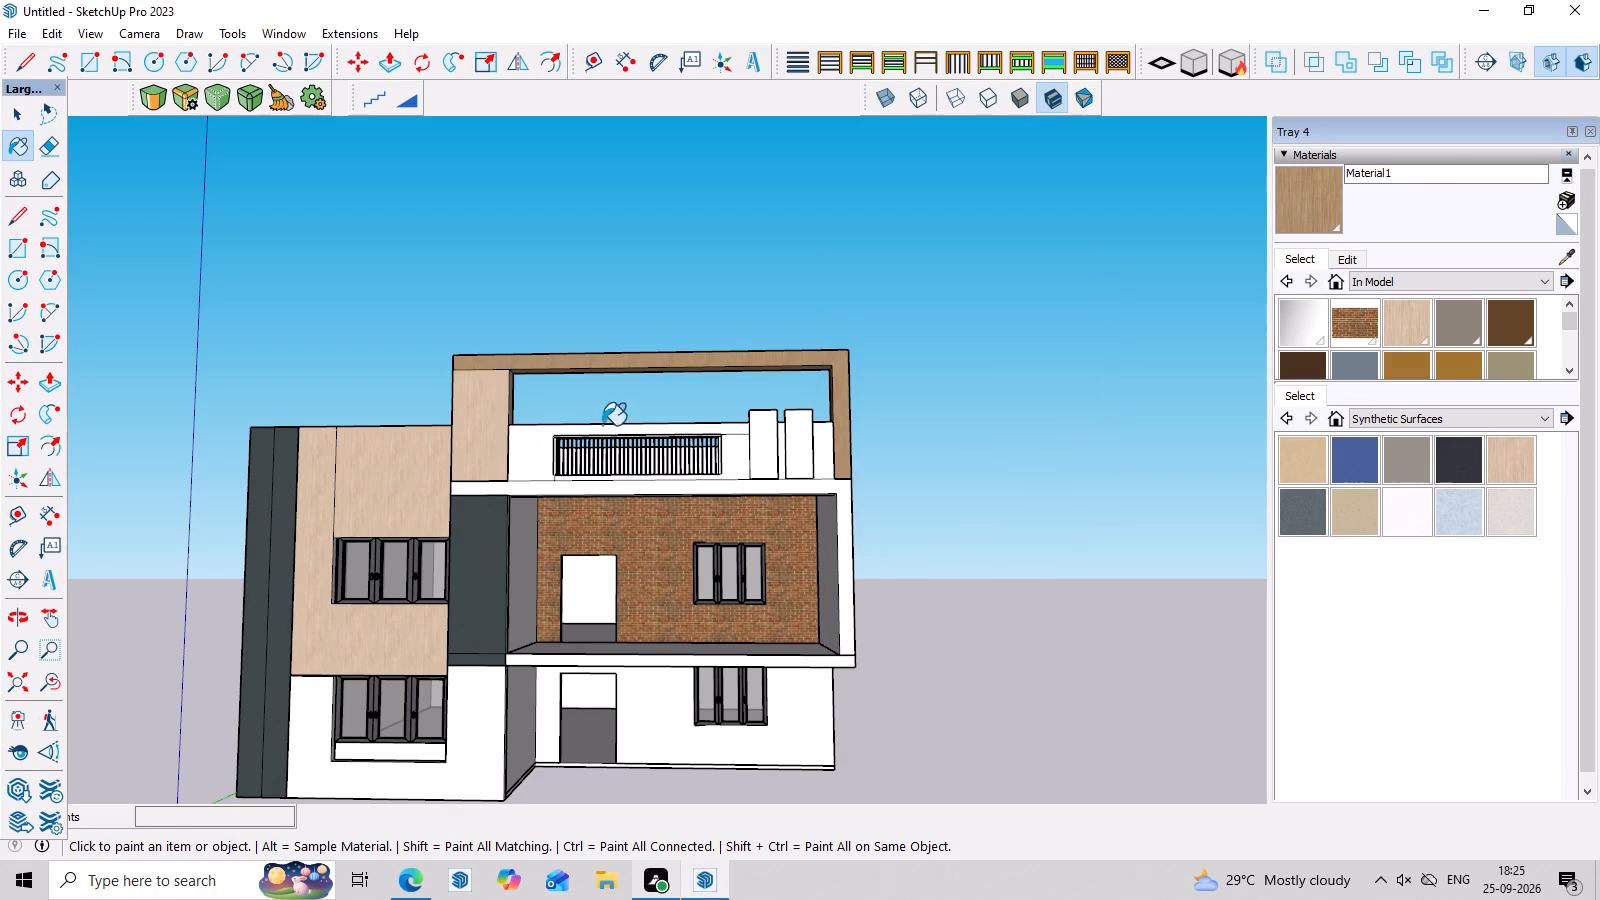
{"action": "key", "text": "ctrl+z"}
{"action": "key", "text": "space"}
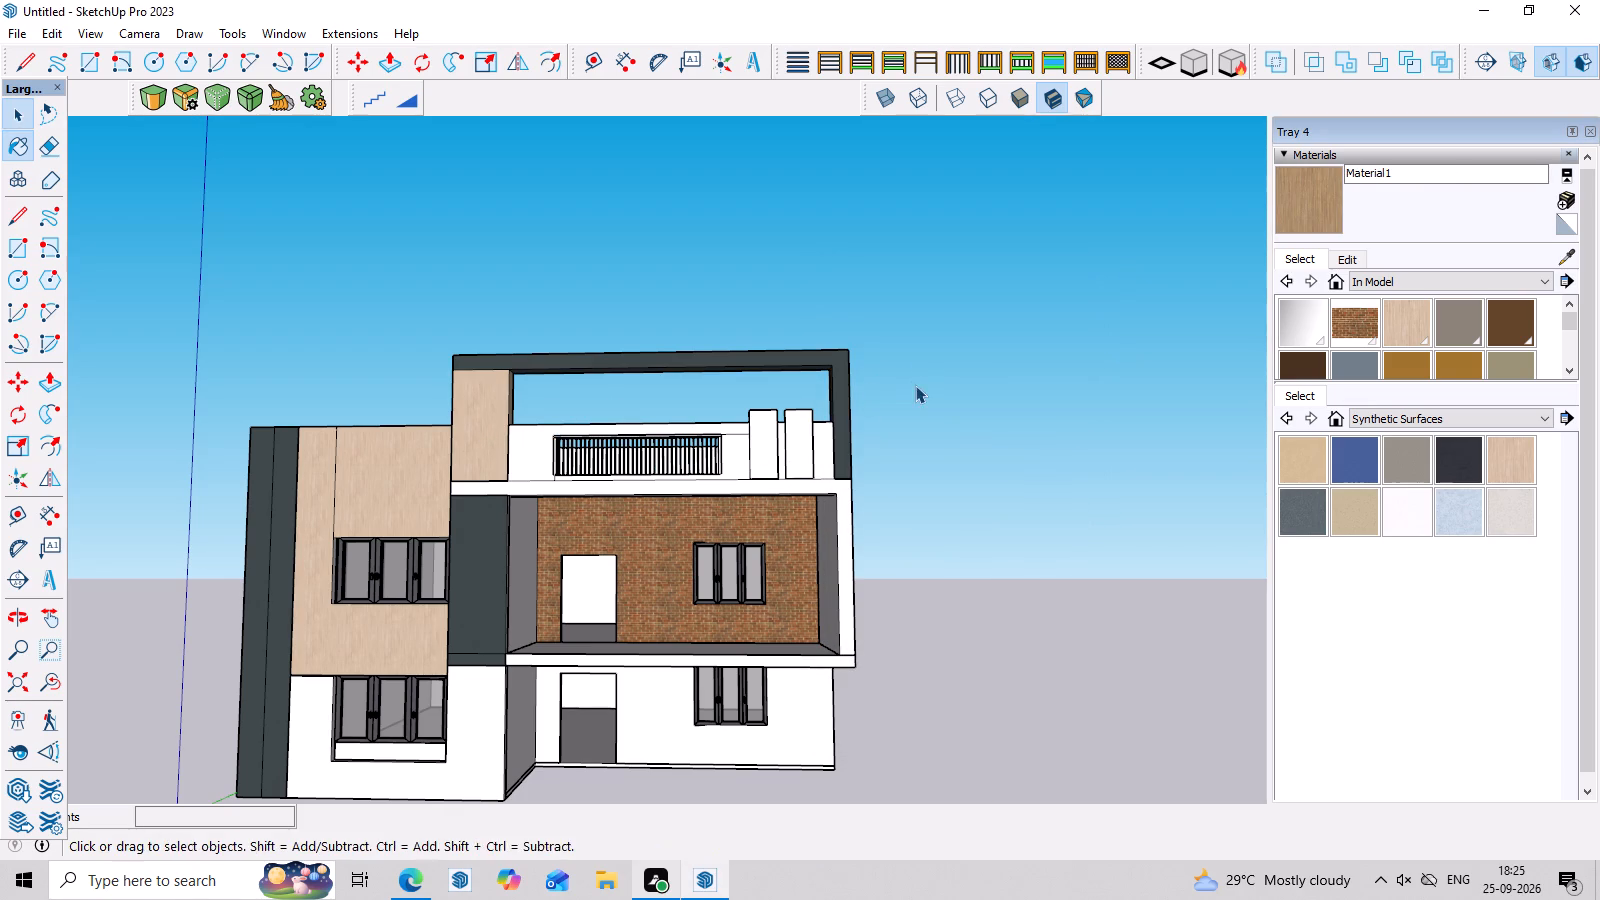
Inside the rooftop frame's group, paint the wide pillar's front face with the new brown wood material and leave the group.
{"action": "middle_click_drag", "start_coordinate": [917, 385], "coordinate": [941, 513]}
{"action": "scroll", "coordinate": [674, 446], "scroll_direction": "up", "scroll_amount": 4}
{"action": "double_click", "coordinate": [396, 413]}
{"action": "scroll", "coordinate": [396, 413], "scroll_direction": "up", "scroll_amount": 3}
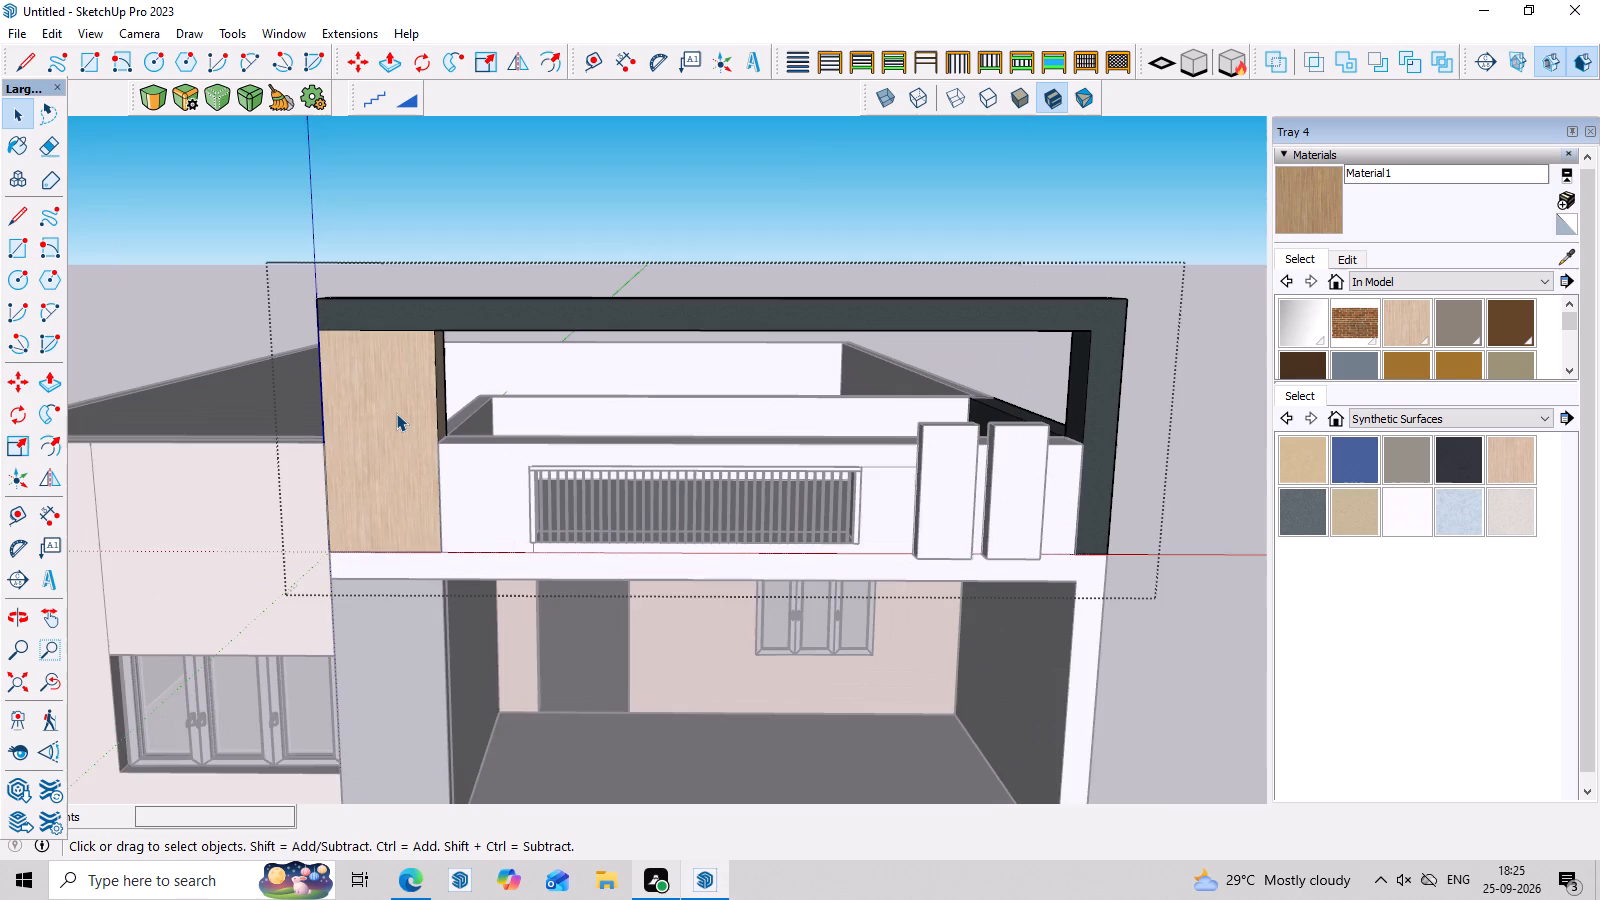
{"action": "left_click", "coordinate": [396, 413]}
{"action": "left_click", "coordinate": [1315, 212]}
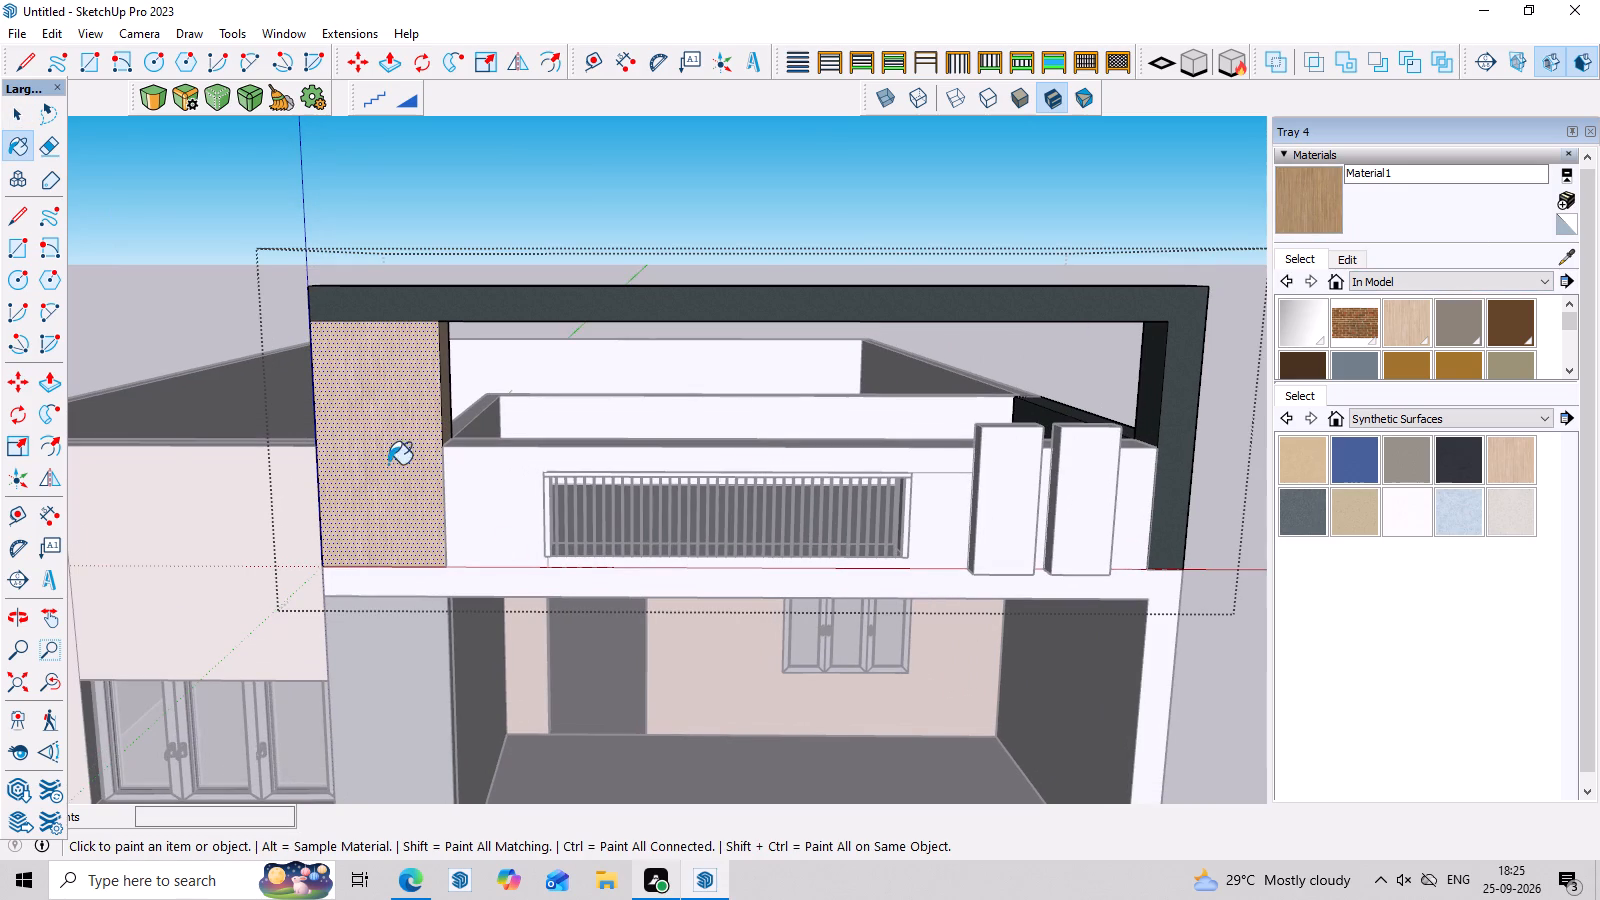
{"action": "left_click", "coordinate": [393, 442]}
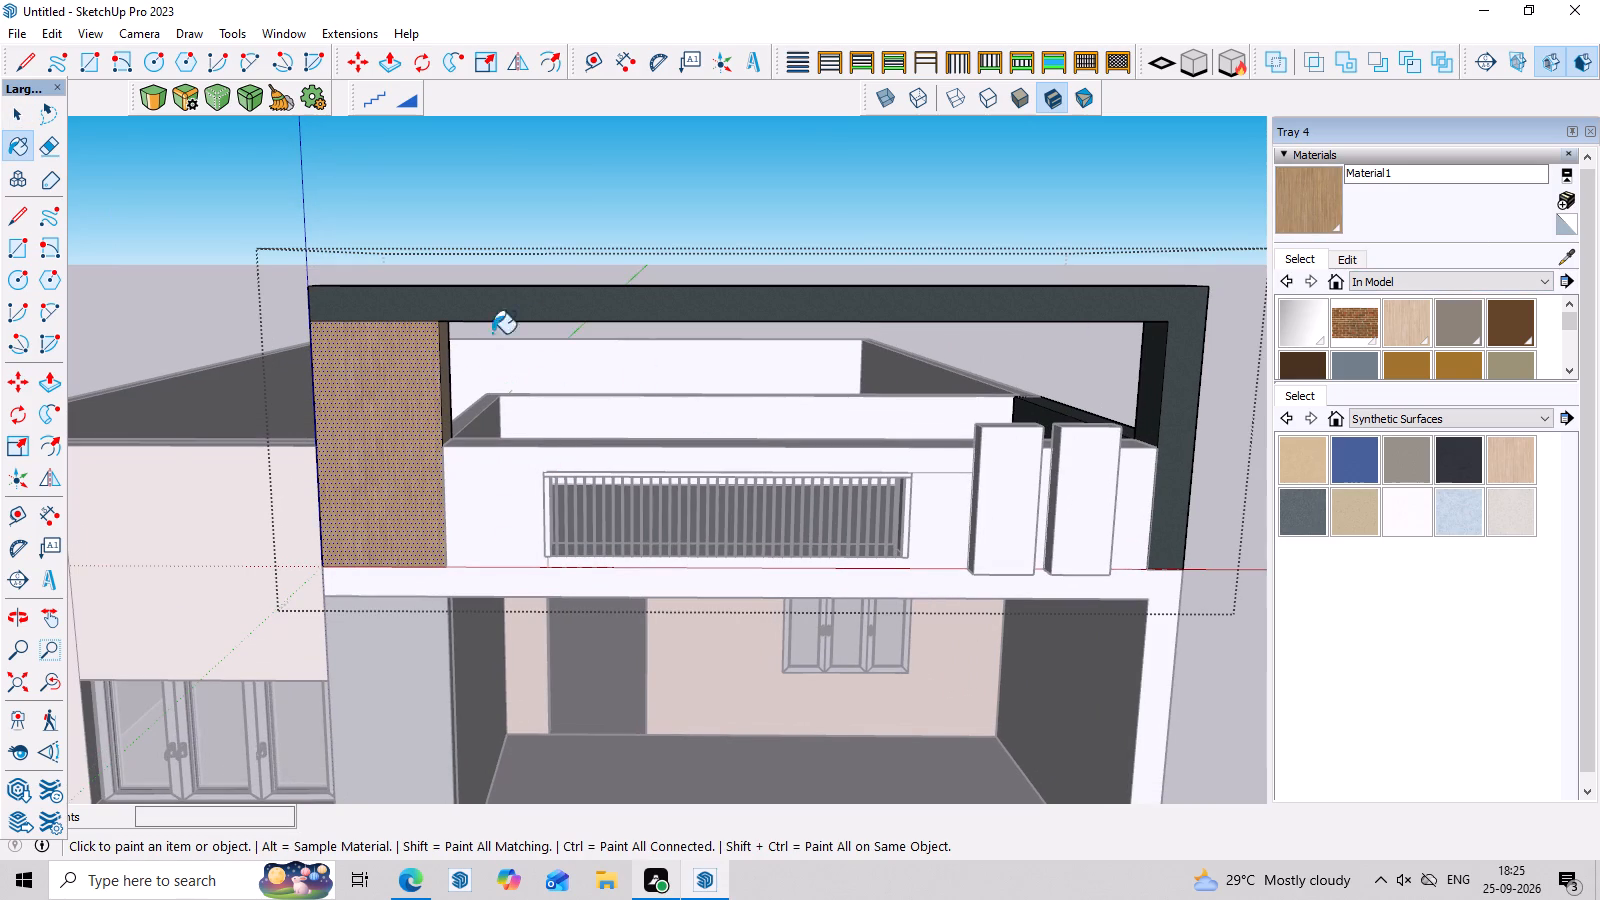
{"action": "key", "text": "space"}
{"action": "left_click", "coordinate": [596, 206]}
Inside the rooftop frame's group, paint the wide pillar's narrow inner side face with the brown wood material and leave the group.
{"action": "middle_click_drag", "start_coordinate": [565, 483], "coordinate": [433, 320]}
{"action": "scroll", "coordinate": [477, 373], "scroll_direction": "up", "scroll_amount": 3}
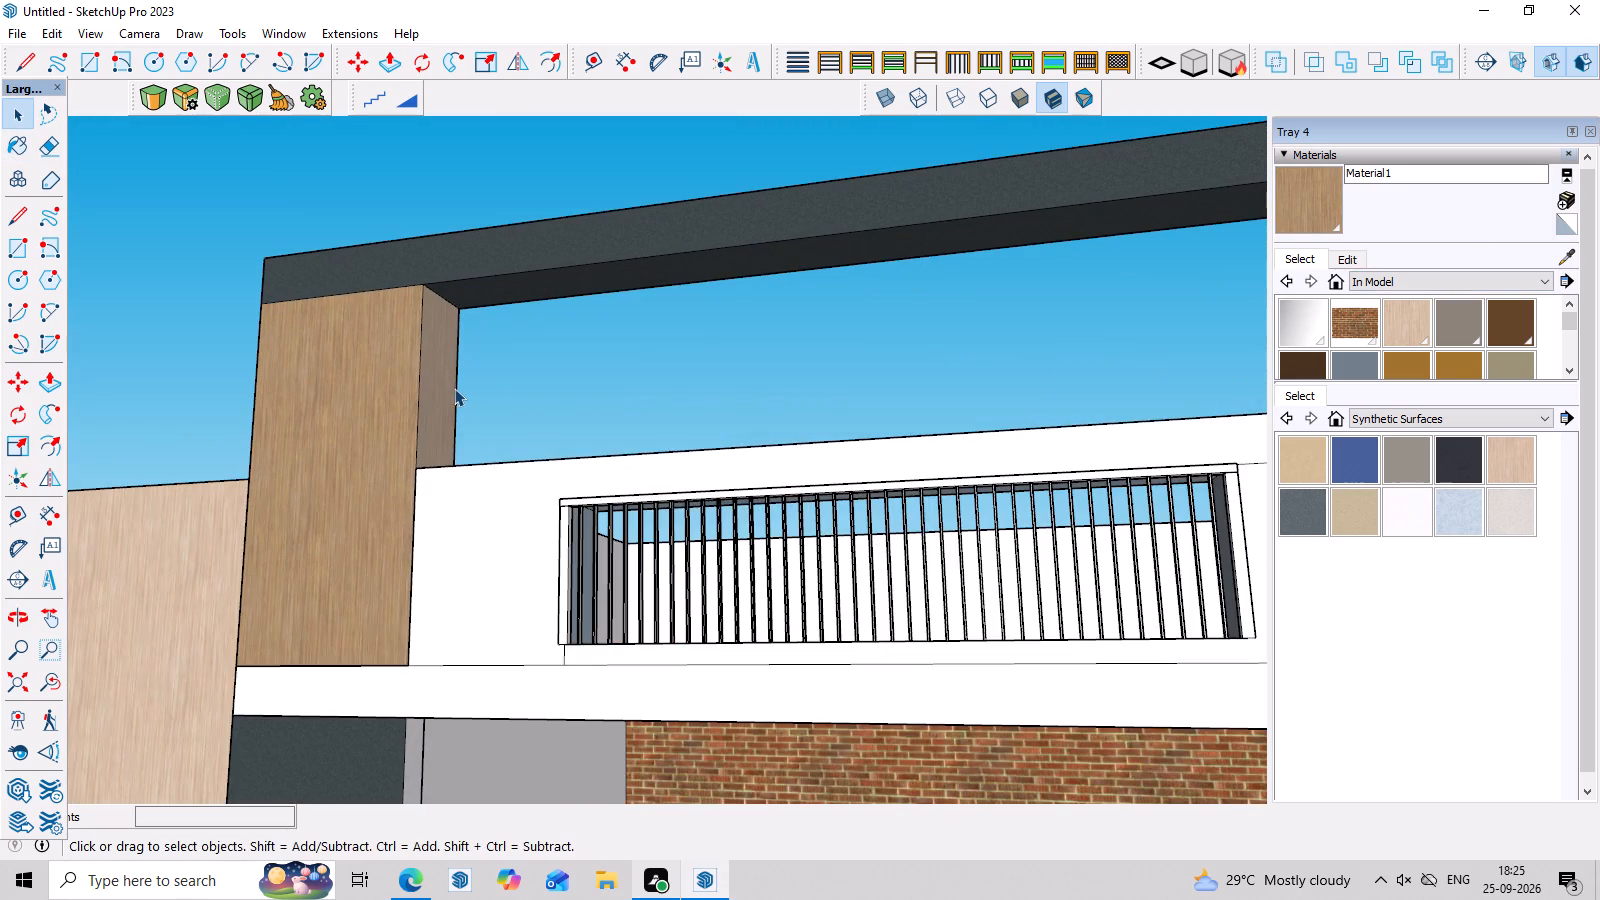
{"action": "double_click", "coordinate": [453, 389]}
{"action": "scroll", "coordinate": [453, 389], "scroll_direction": "up", "scroll_amount": 2}
{"action": "left_click", "coordinate": [1327, 201]}
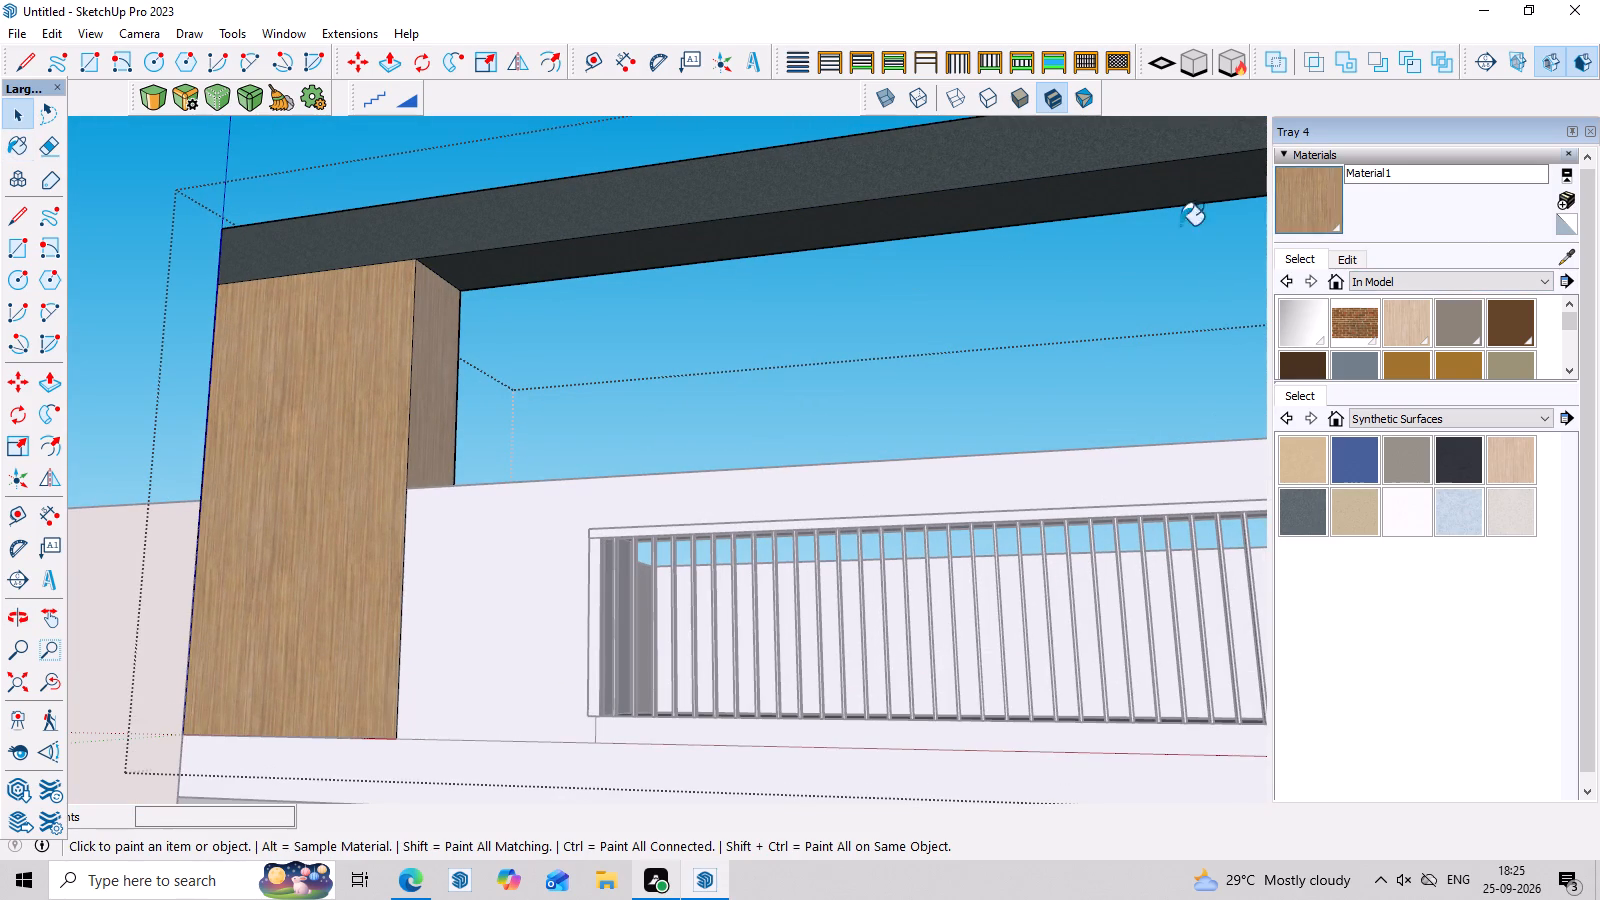
{"action": "left_click", "coordinate": [432, 372]}
{"action": "scroll", "coordinate": [438, 407], "scroll_direction": "down", "scroll_amount": 12}
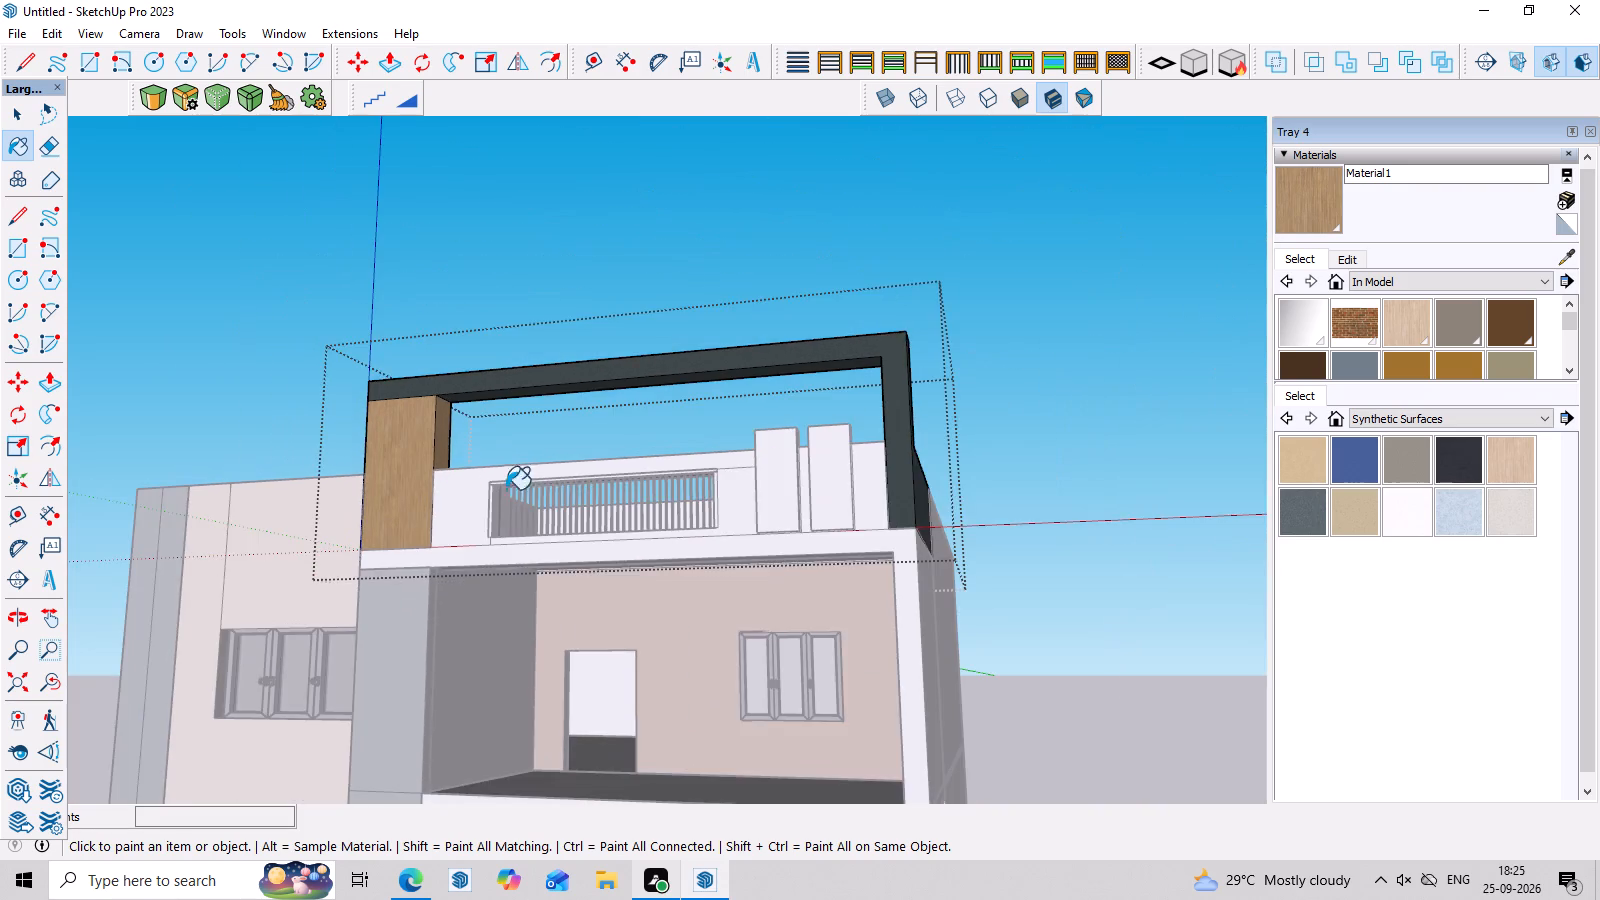
{"action": "scroll", "coordinate": [557, 471], "scroll_direction": "down", "scroll_amount": 4}
{"action": "key", "text": "space"}
{"action": "left_click", "coordinate": [1095, 314]}
Examine the whole front elevation with the rooftop pillar's new wood finish.
{"action": "scroll", "coordinate": [918, 410], "scroll_direction": "down", "scroll_amount": 4}
{"action": "middle_click_drag", "start_coordinate": [942, 477], "coordinate": [1009, 614]}
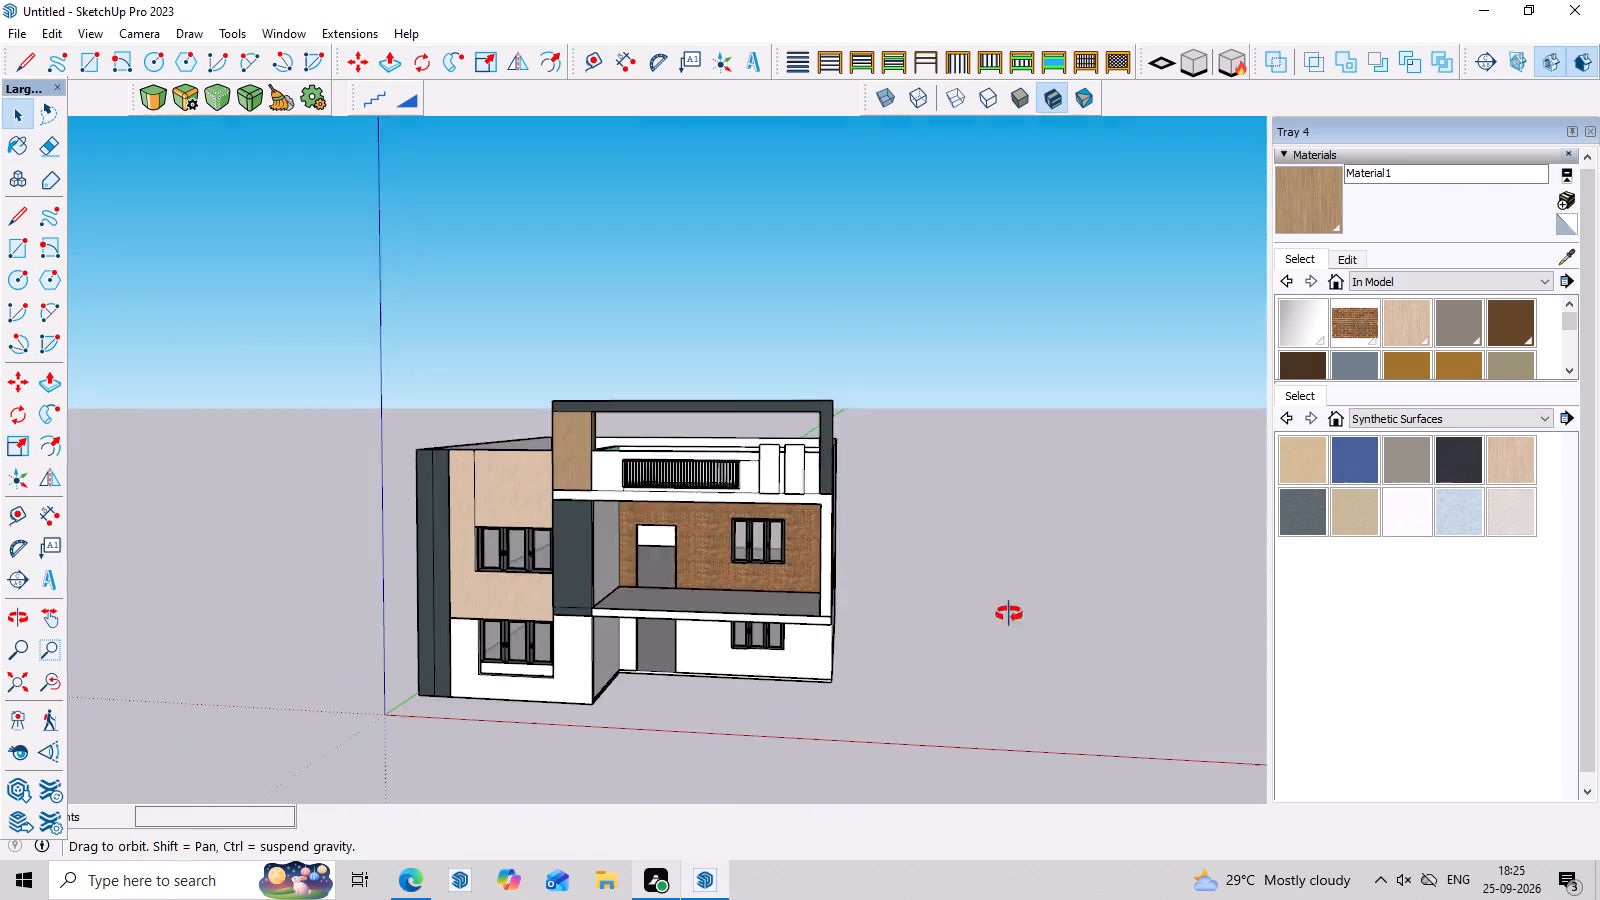
{"action": "middle_click_drag", "start_coordinate": [1009, 614], "coordinate": [1017, 633]}
{"action": "scroll", "coordinate": [628, 615], "scroll_direction": "up", "scroll_amount": 4}
{"action": "middle_click_drag", "start_coordinate": [749, 708], "coordinate": [770, 614]}
{"action": "scroll", "coordinate": [797, 722], "scroll_direction": "up", "scroll_amount": 3}
{"action": "scroll", "coordinate": [792, 735], "scroll_direction": "down", "scroll_amount": 3}
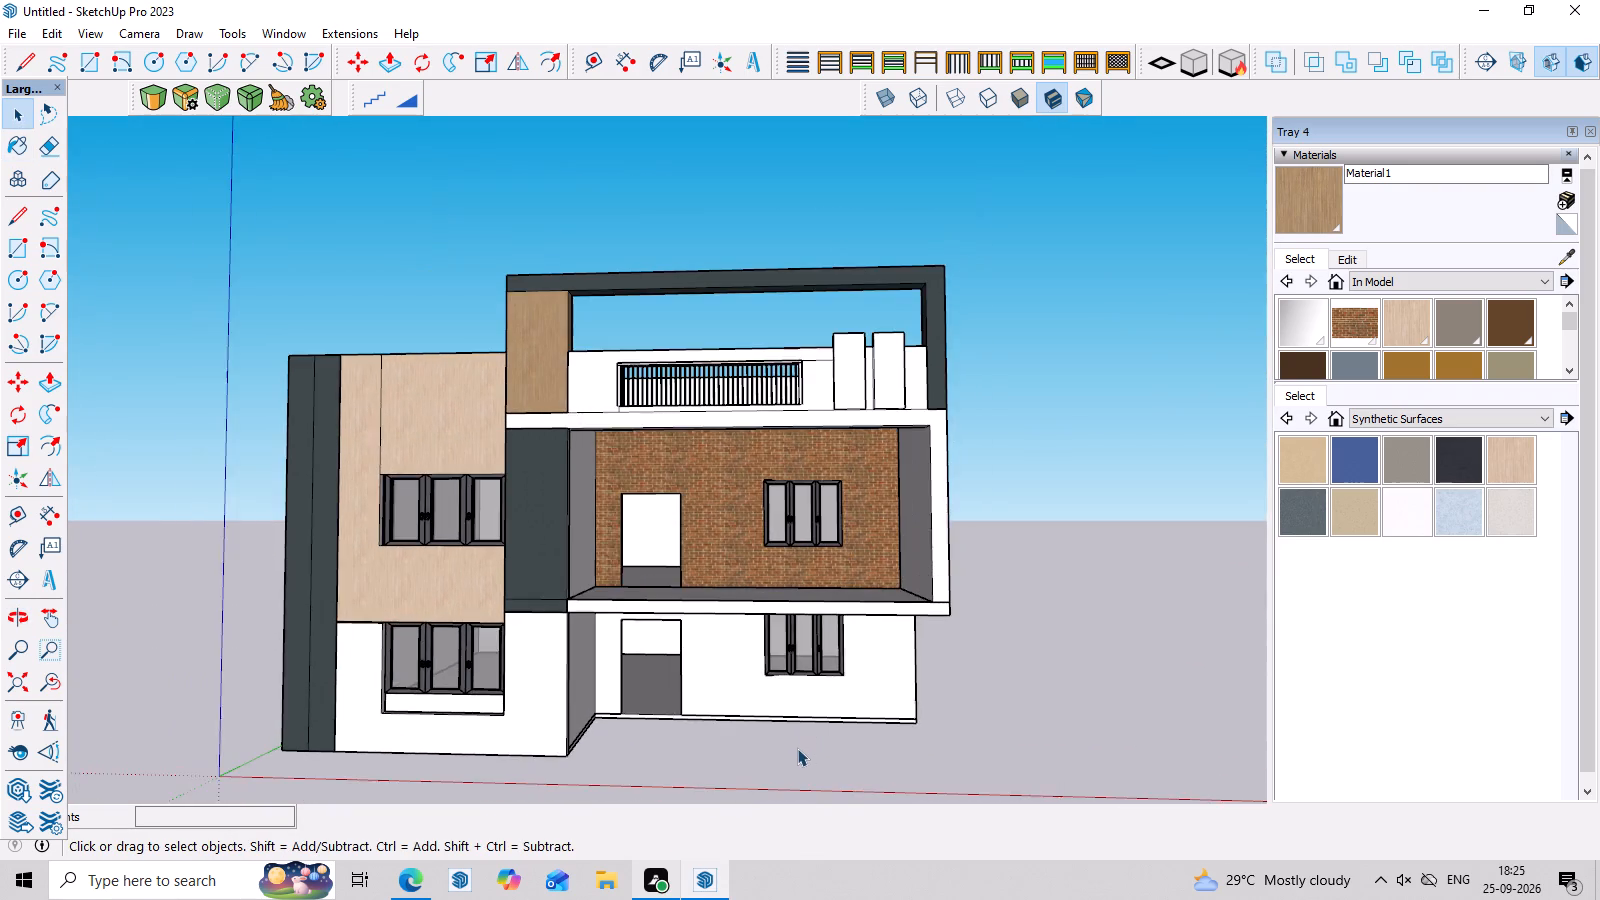
{"action": "middle_click_drag", "start_coordinate": [798, 756], "coordinate": [803, 803]}
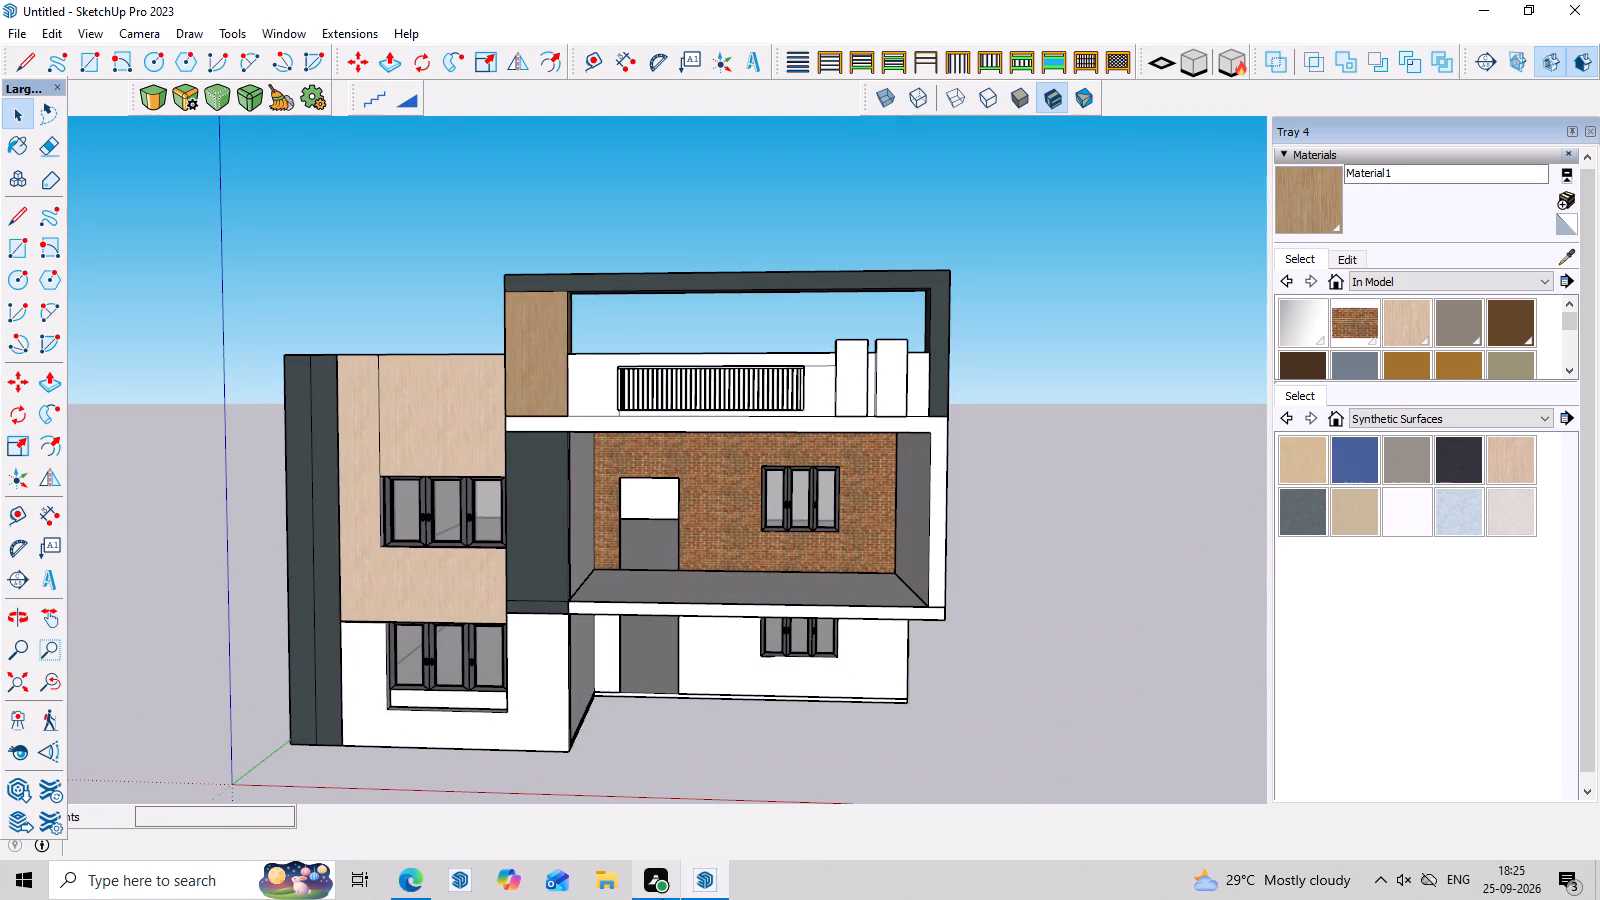
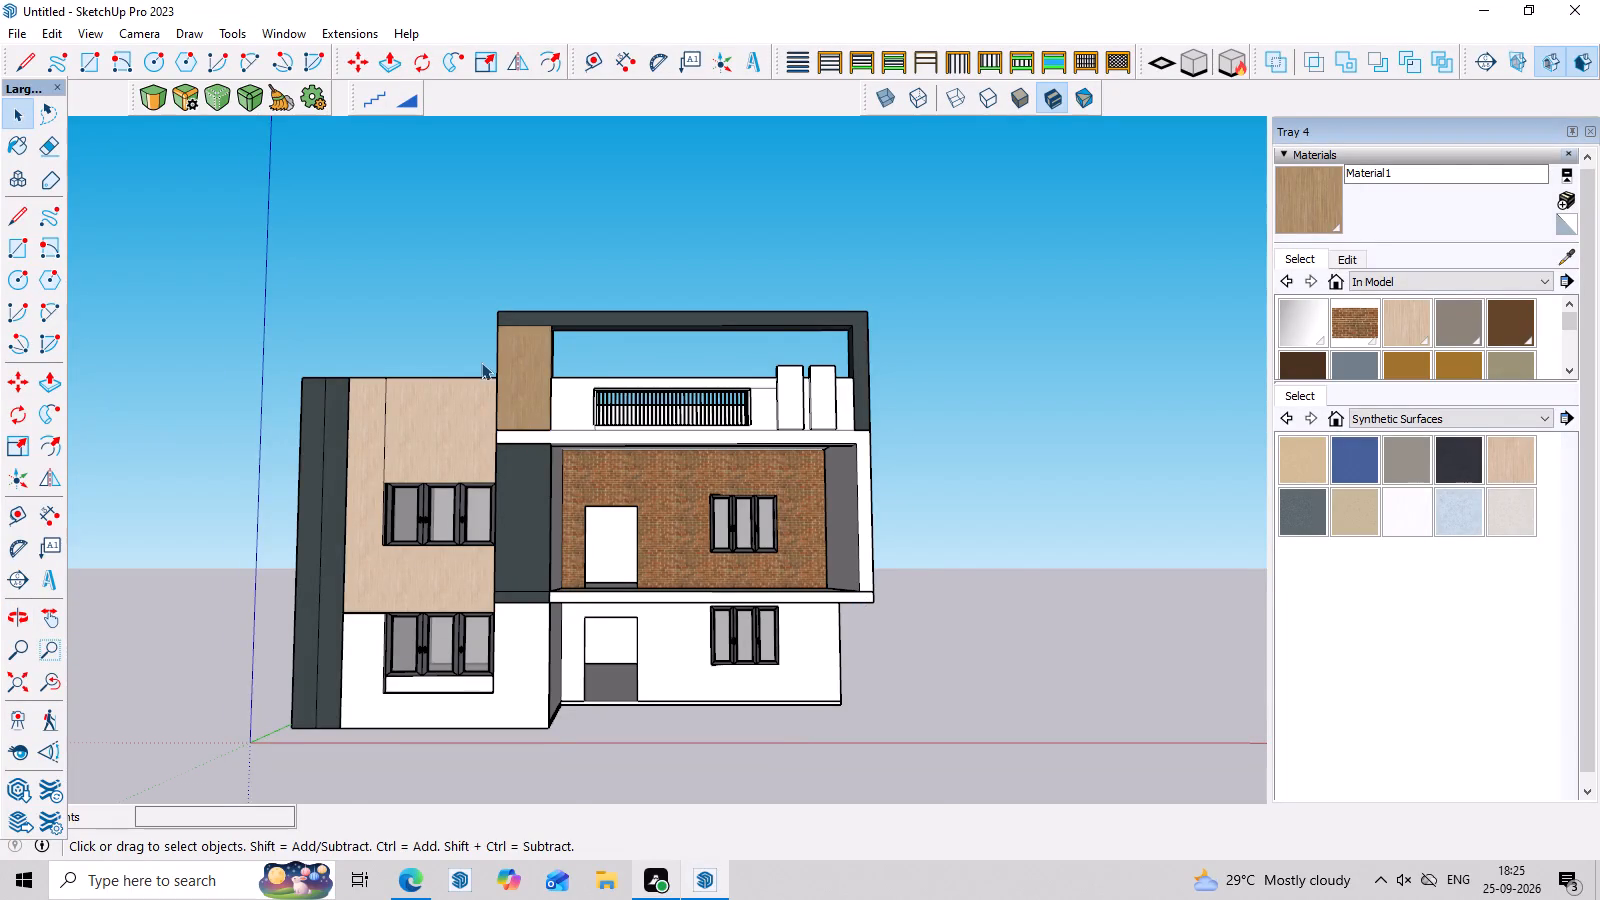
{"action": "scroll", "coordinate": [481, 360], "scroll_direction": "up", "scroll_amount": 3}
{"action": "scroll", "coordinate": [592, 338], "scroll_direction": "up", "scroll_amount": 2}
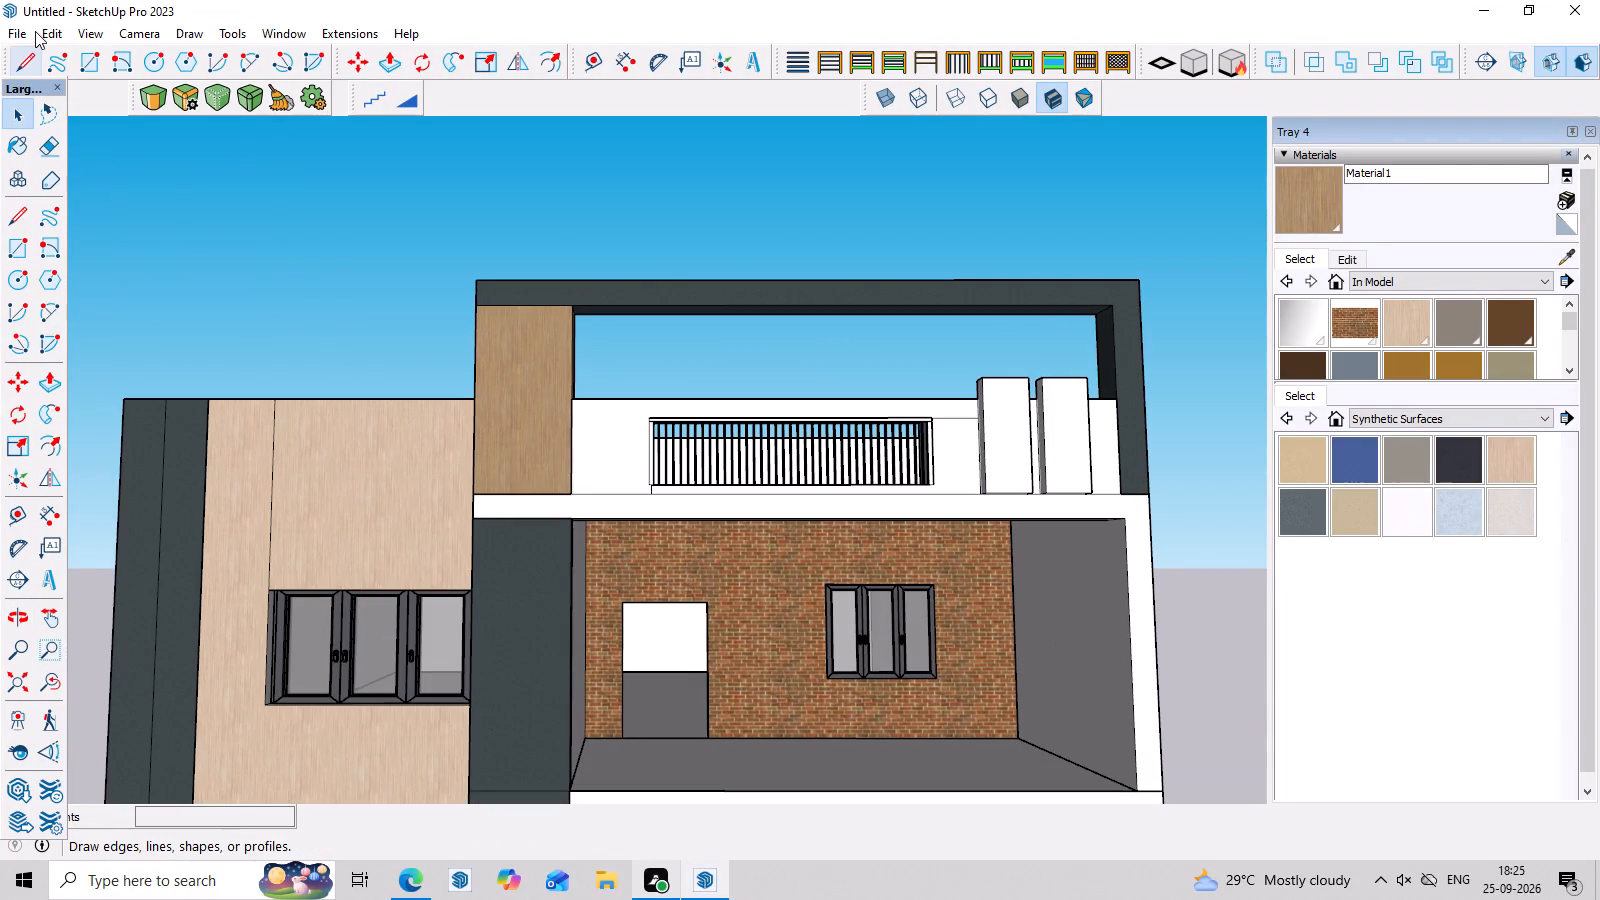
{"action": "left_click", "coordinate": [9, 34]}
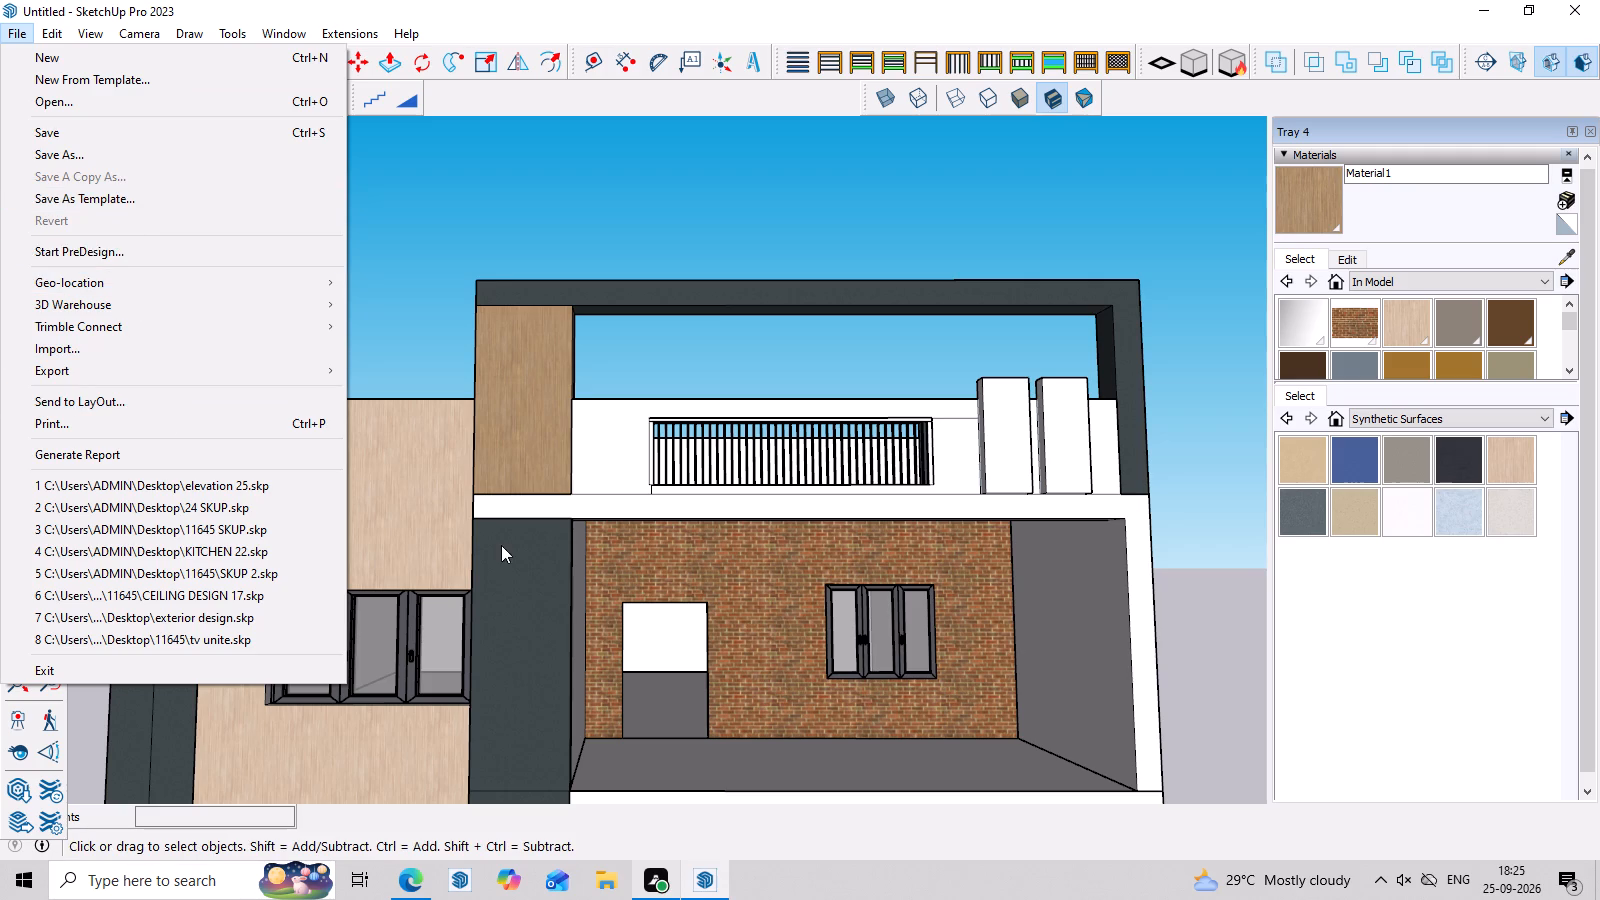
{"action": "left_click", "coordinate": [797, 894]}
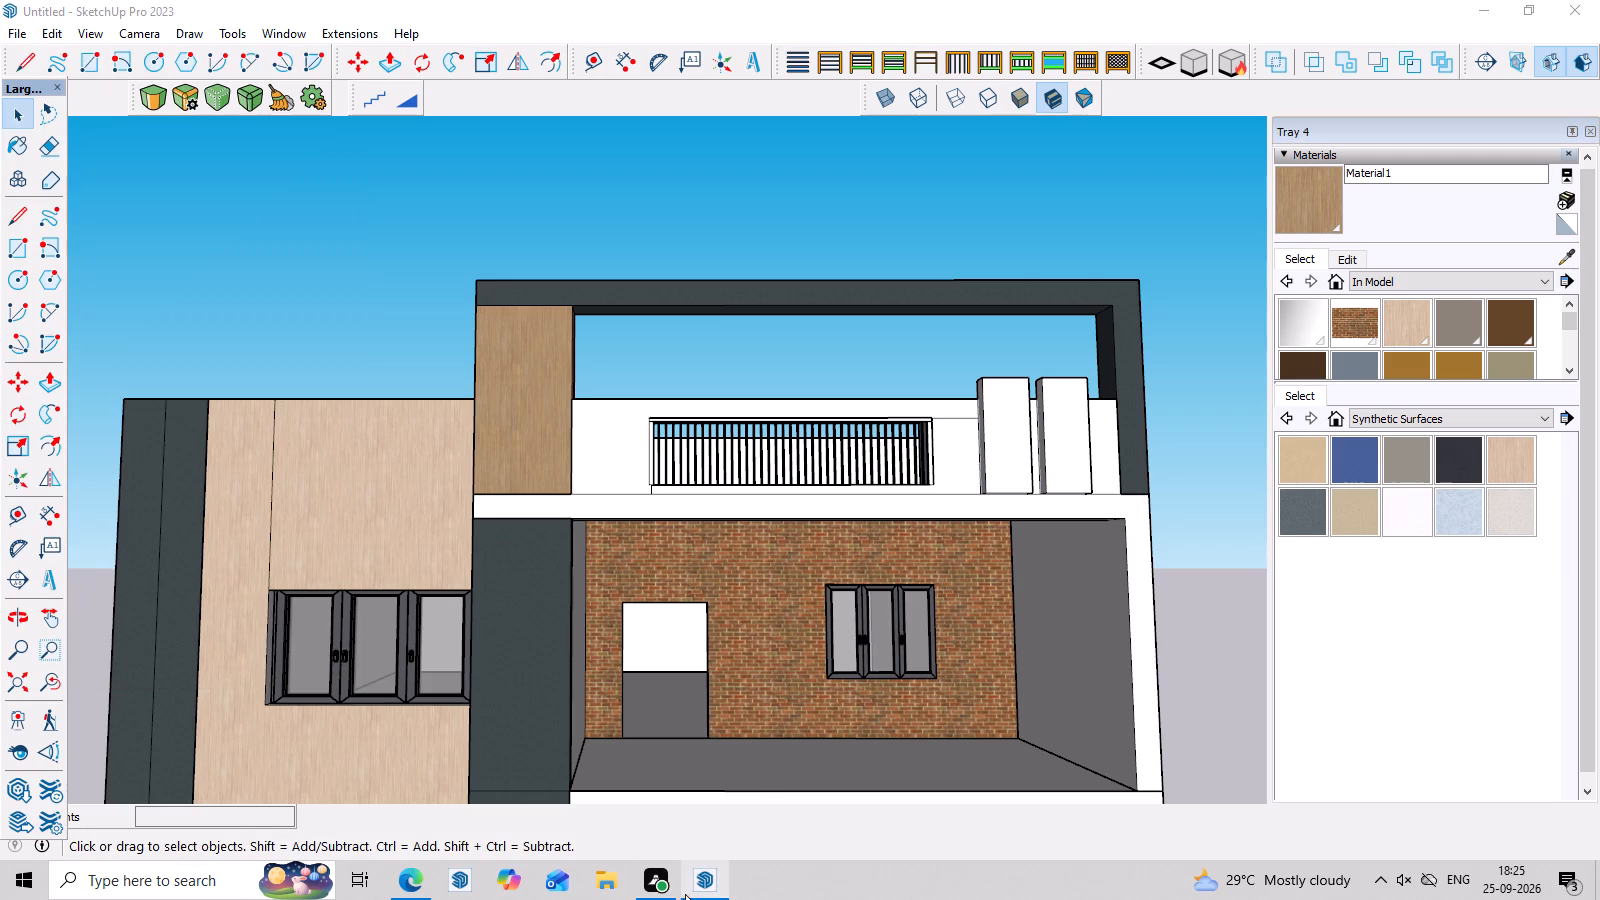
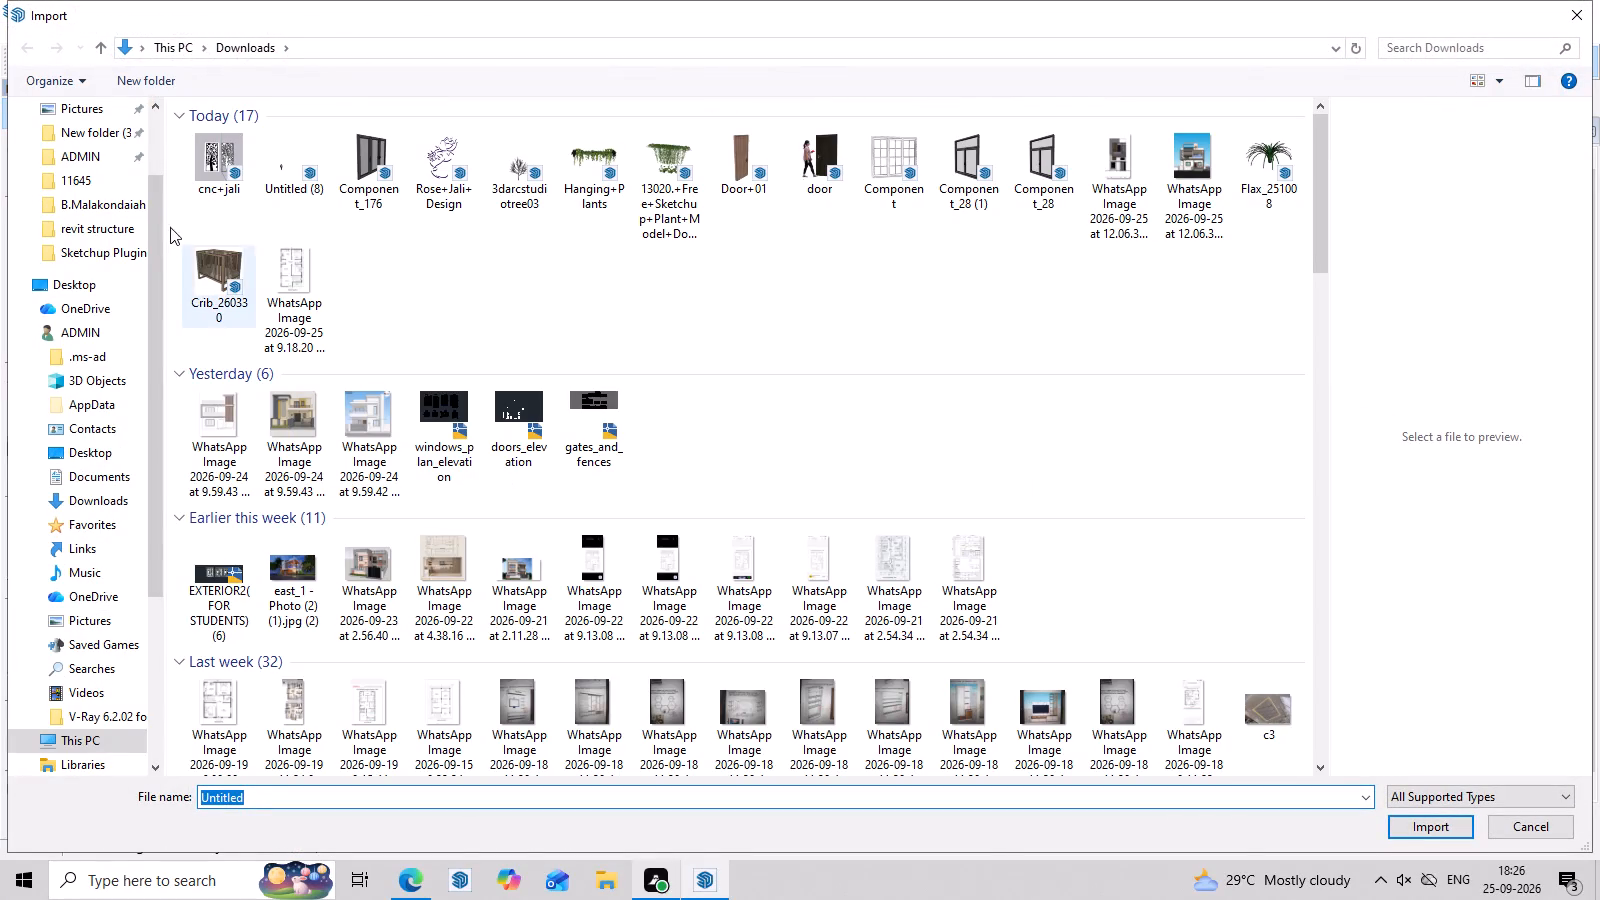
Import the cnc+jali model from Downloads and place it on open ground beside the house.
{"action": "left_click", "coordinate": [204, 165]}
{"action": "left_click", "coordinate": [1437, 835]}
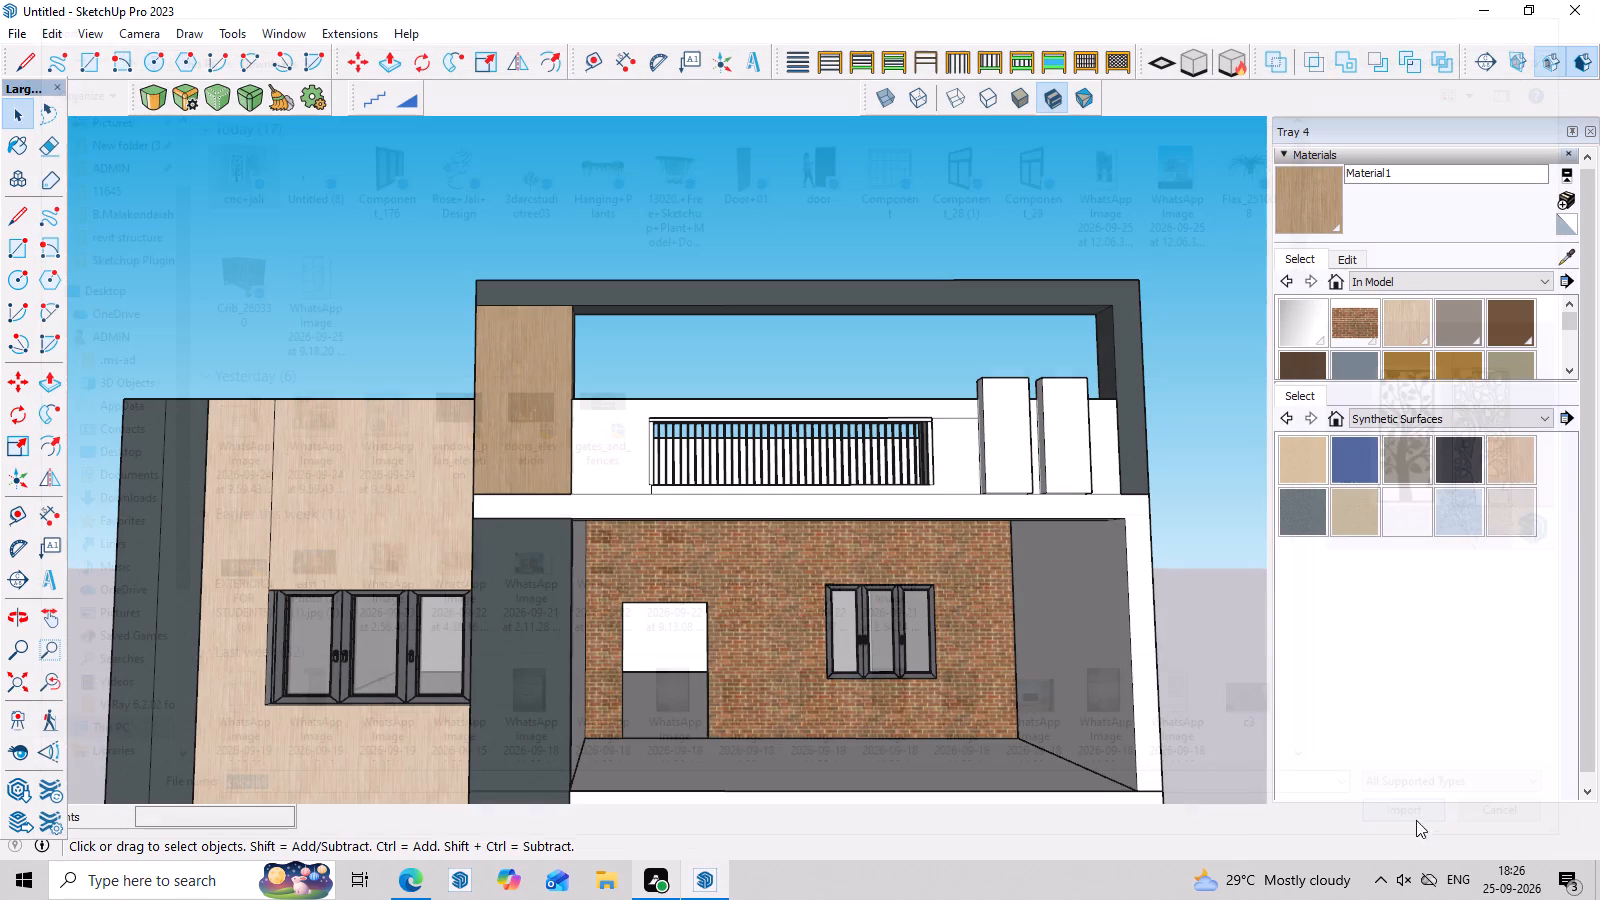
{"action": "scroll", "coordinate": [979, 553], "scroll_direction": "down", "scroll_amount": 7}
{"action": "left_click", "coordinate": [980, 491]}
{"action": "scroll", "coordinate": [957, 539], "scroll_direction": "down", "scroll_amount": 2}
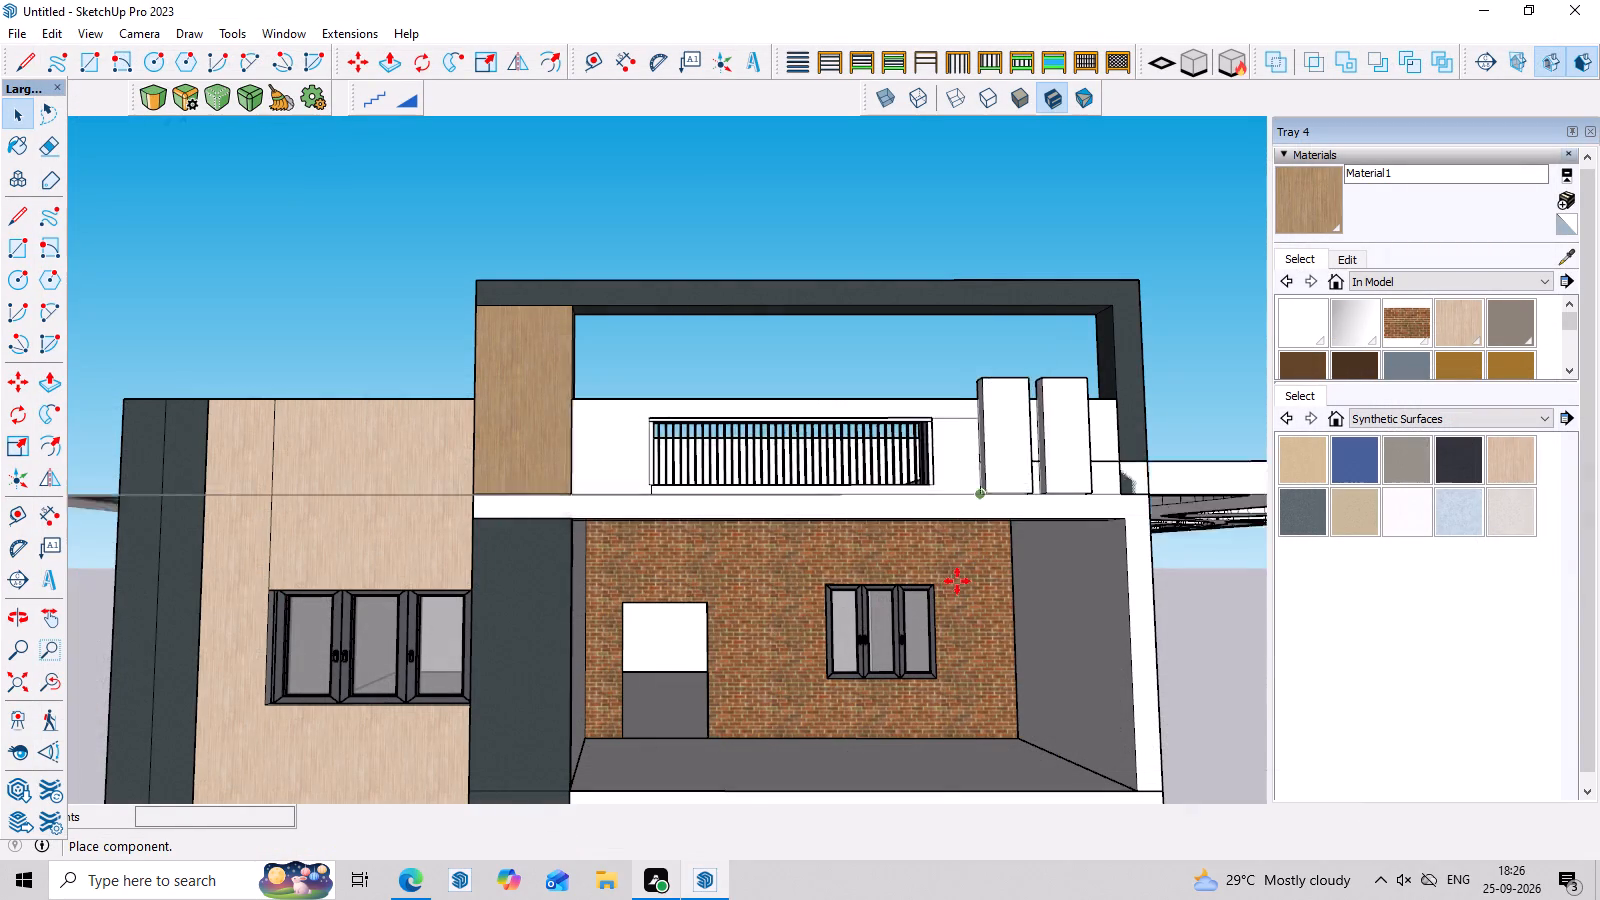
{"action": "scroll", "coordinate": [957, 581], "scroll_direction": "down", "scroll_amount": 5}
{"action": "scroll", "coordinate": [984, 439], "scroll_direction": "down", "scroll_amount": 8}
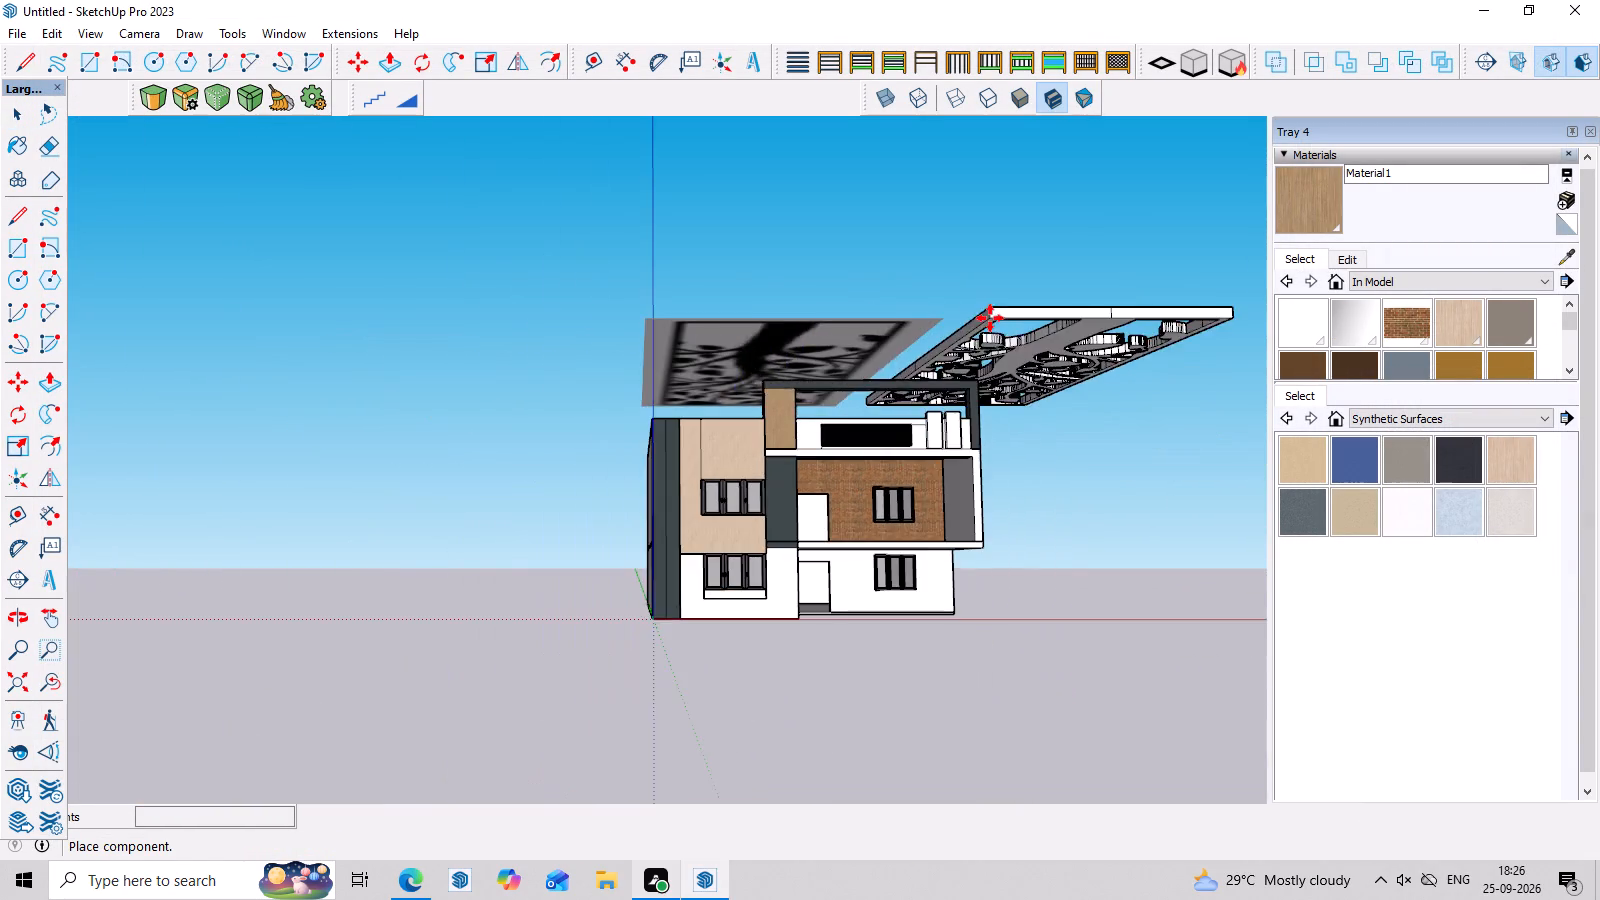
{"action": "middle_click_drag", "start_coordinate": [990, 318], "coordinate": [841, 867]}
{"action": "scroll", "coordinate": [963, 521], "scroll_direction": "down", "scroll_amount": 8}
{"action": "scroll", "coordinate": [1191, 624], "scroll_direction": "down", "scroll_amount": 1}
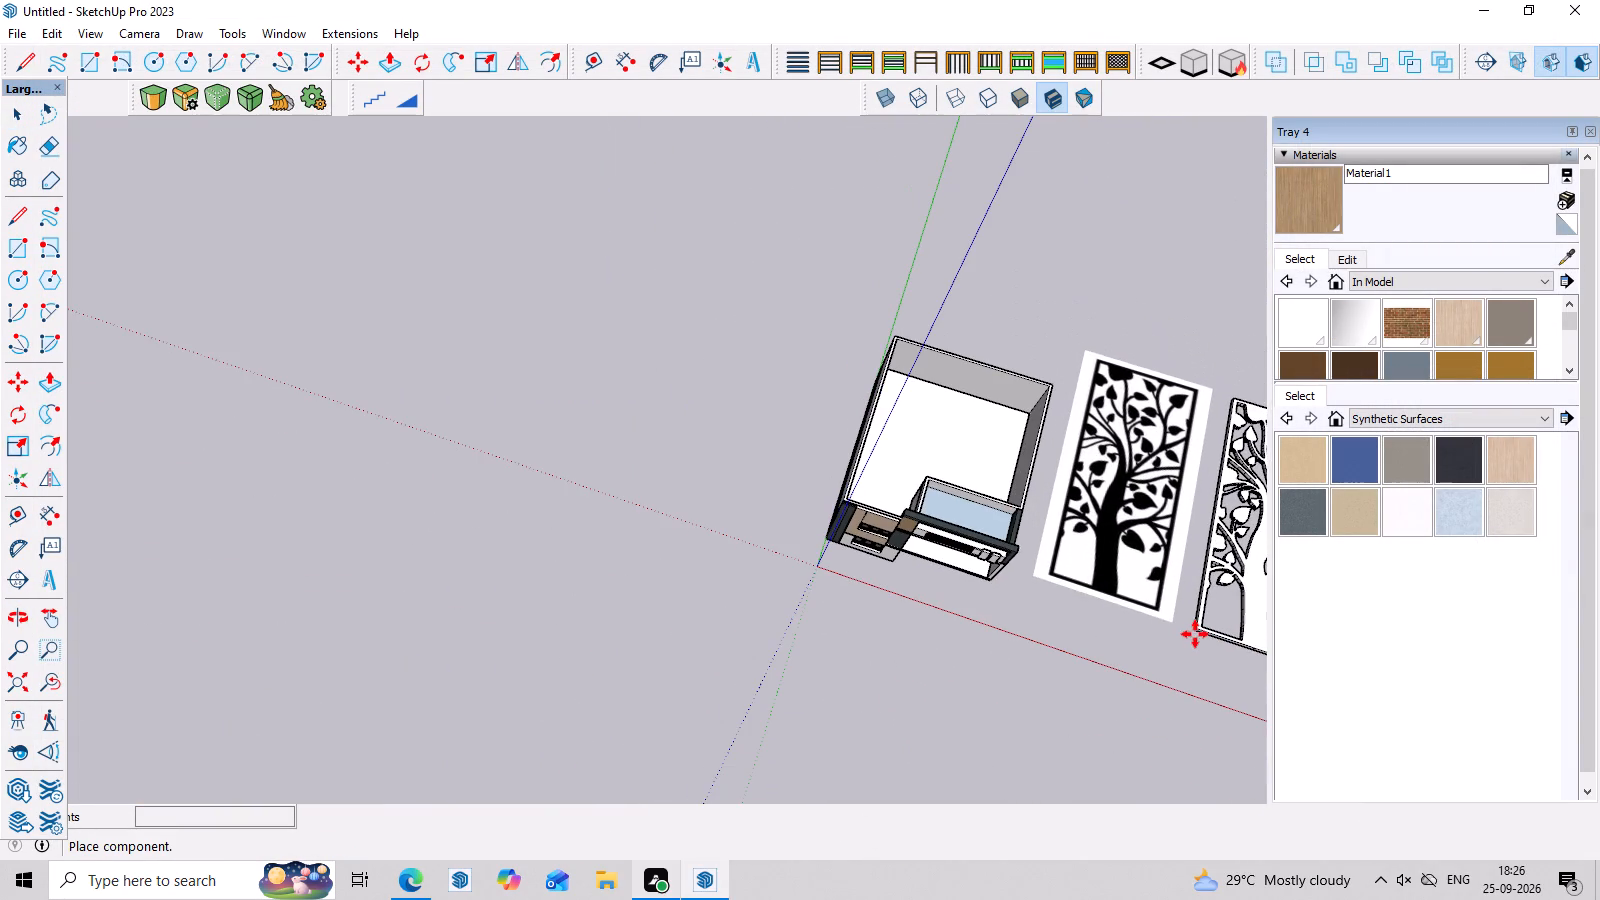
{"action": "left_click", "coordinate": [1195, 634]}
Explode the imported jali component so its flat tree pattern and cut-out panel are separate objects.
{"action": "scroll", "coordinate": [827, 398], "scroll_direction": "down", "scroll_amount": 4}
{"action": "scroll", "coordinate": [574, 293], "scroll_direction": "down", "scroll_amount": 4}
{"action": "middle_click_drag", "start_coordinate": [914, 434], "coordinate": [925, 682]}
{"action": "scroll", "coordinate": [1058, 460], "scroll_direction": "up", "scroll_amount": 3}
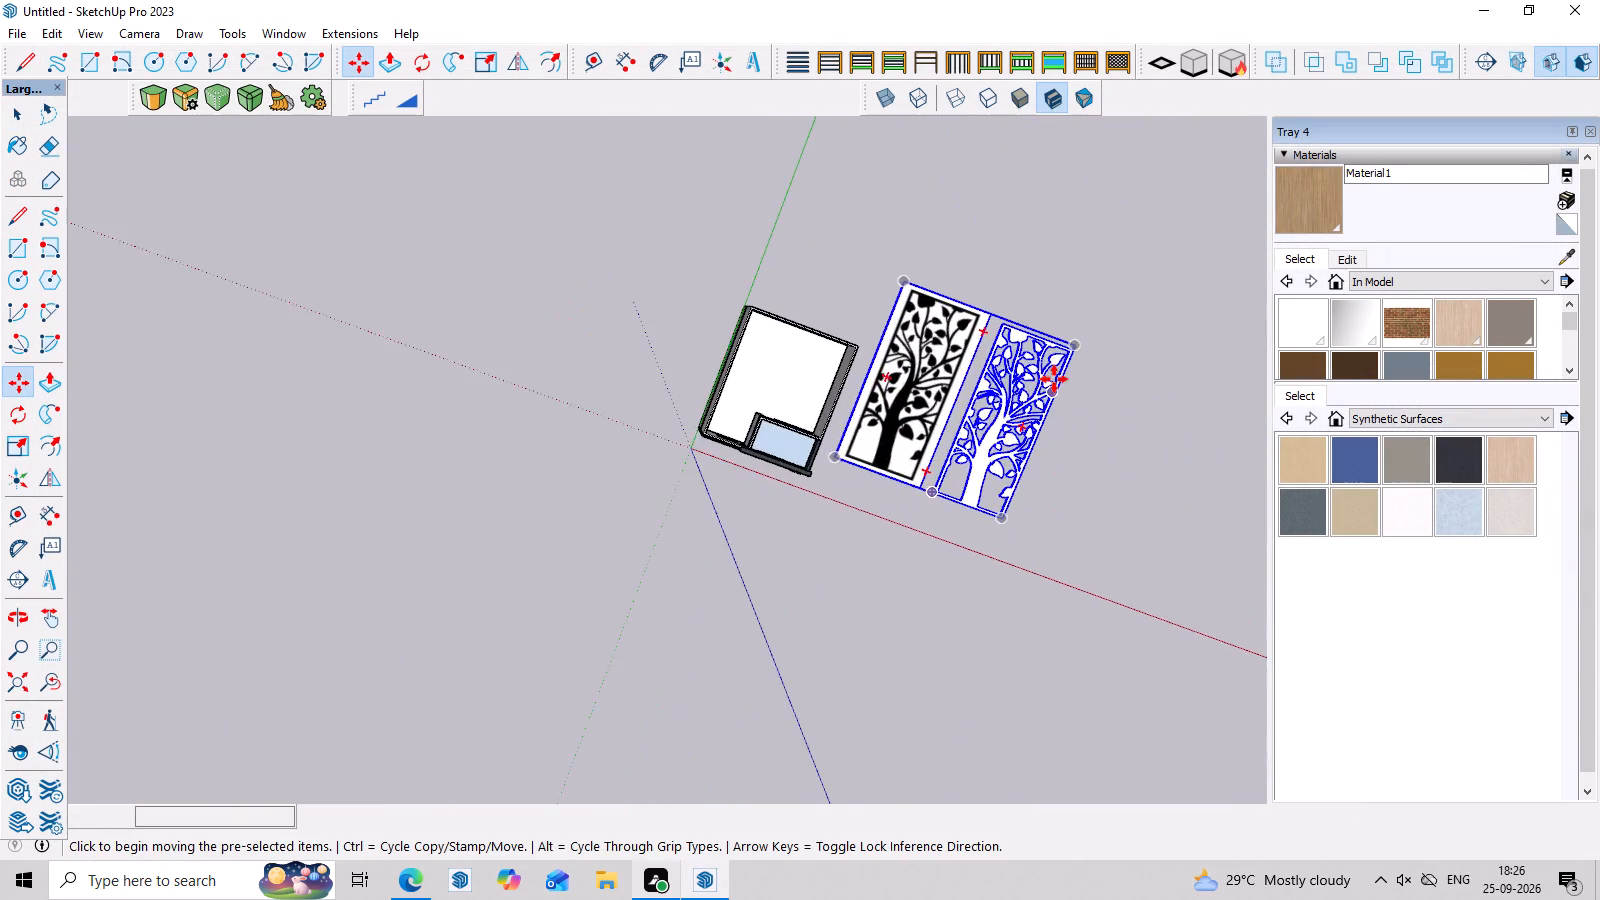
{"action": "scroll", "coordinate": [1054, 379], "scroll_direction": "up", "scroll_amount": 4}
{"action": "middle_click_drag", "start_coordinate": [1160, 530], "coordinate": [1167, 427]}
{"action": "right_click", "coordinate": [1005, 444]}
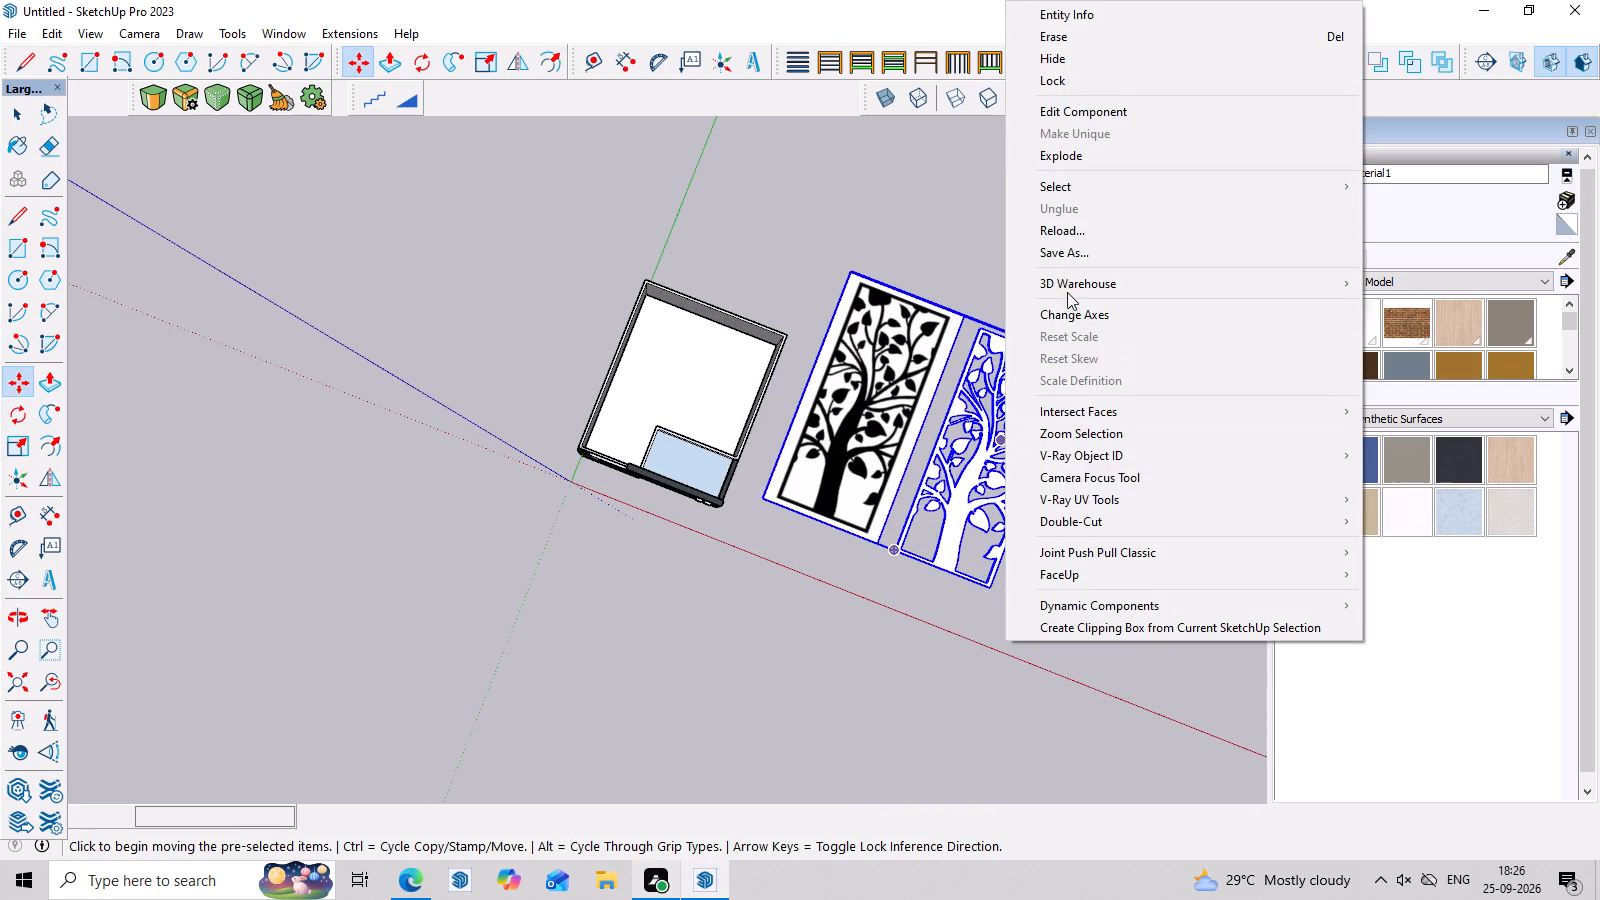
{"action": "left_click", "coordinate": [1068, 161]}
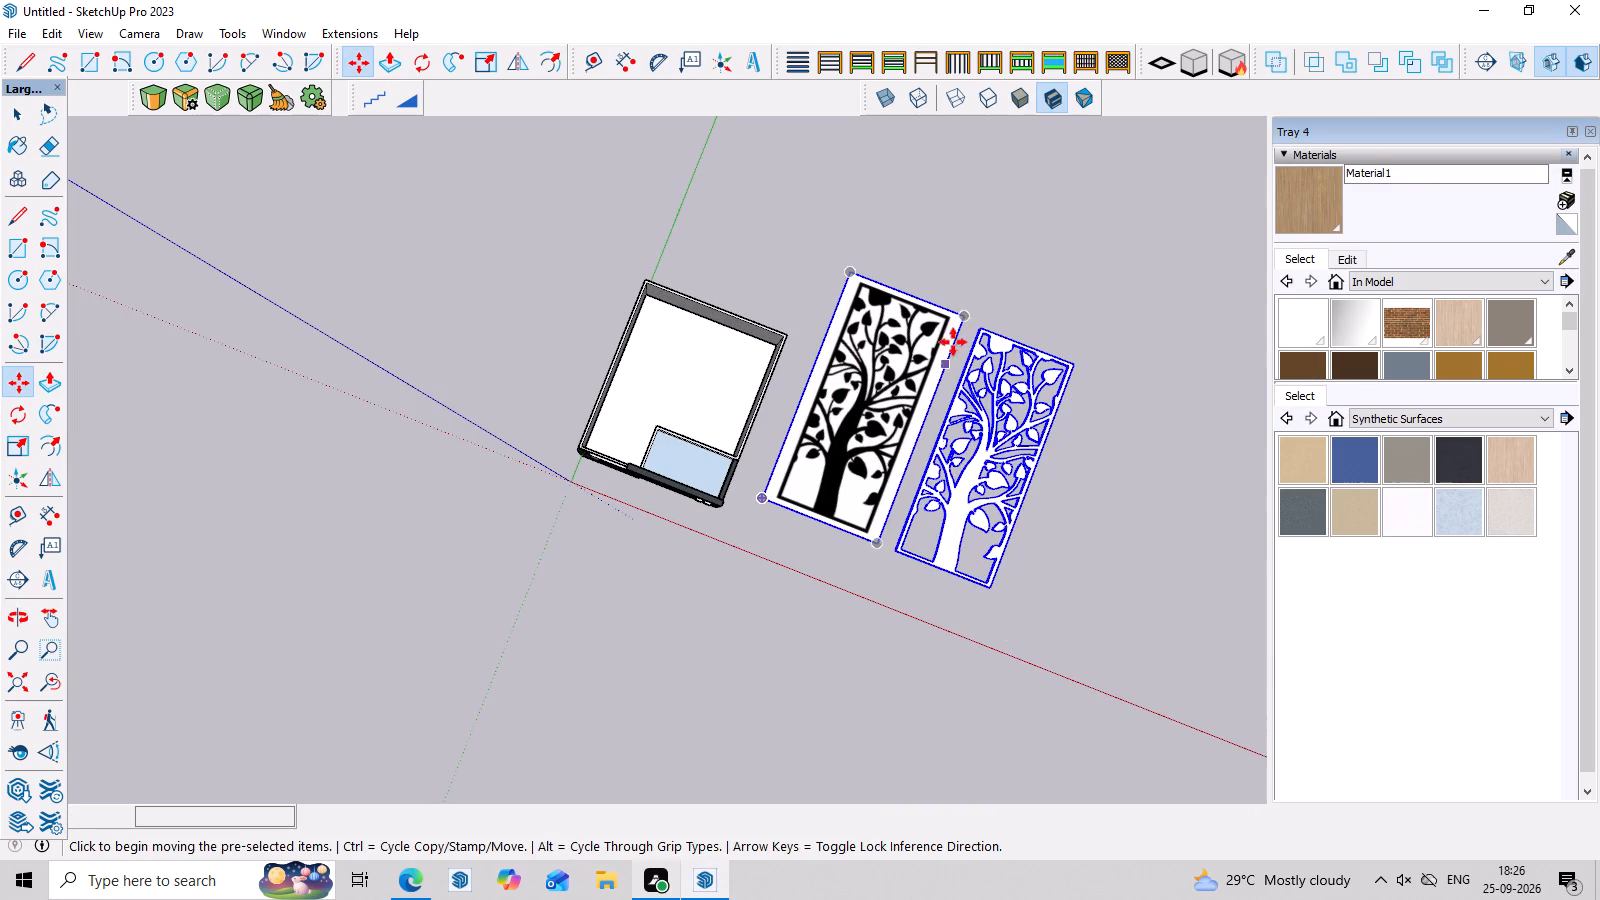
Delete the flat black-and-white tree pattern between the house and the cut-out jali panel.
{"action": "key", "text": "space"}
{"action": "left_click_drag", "start_coordinate": [925, 288], "coordinate": [795, 537]}
{"action": "right_click", "coordinate": [793, 539]}
{"action": "double_click", "coordinate": [793, 539]}
{"action": "right_click", "coordinate": [793, 539]}
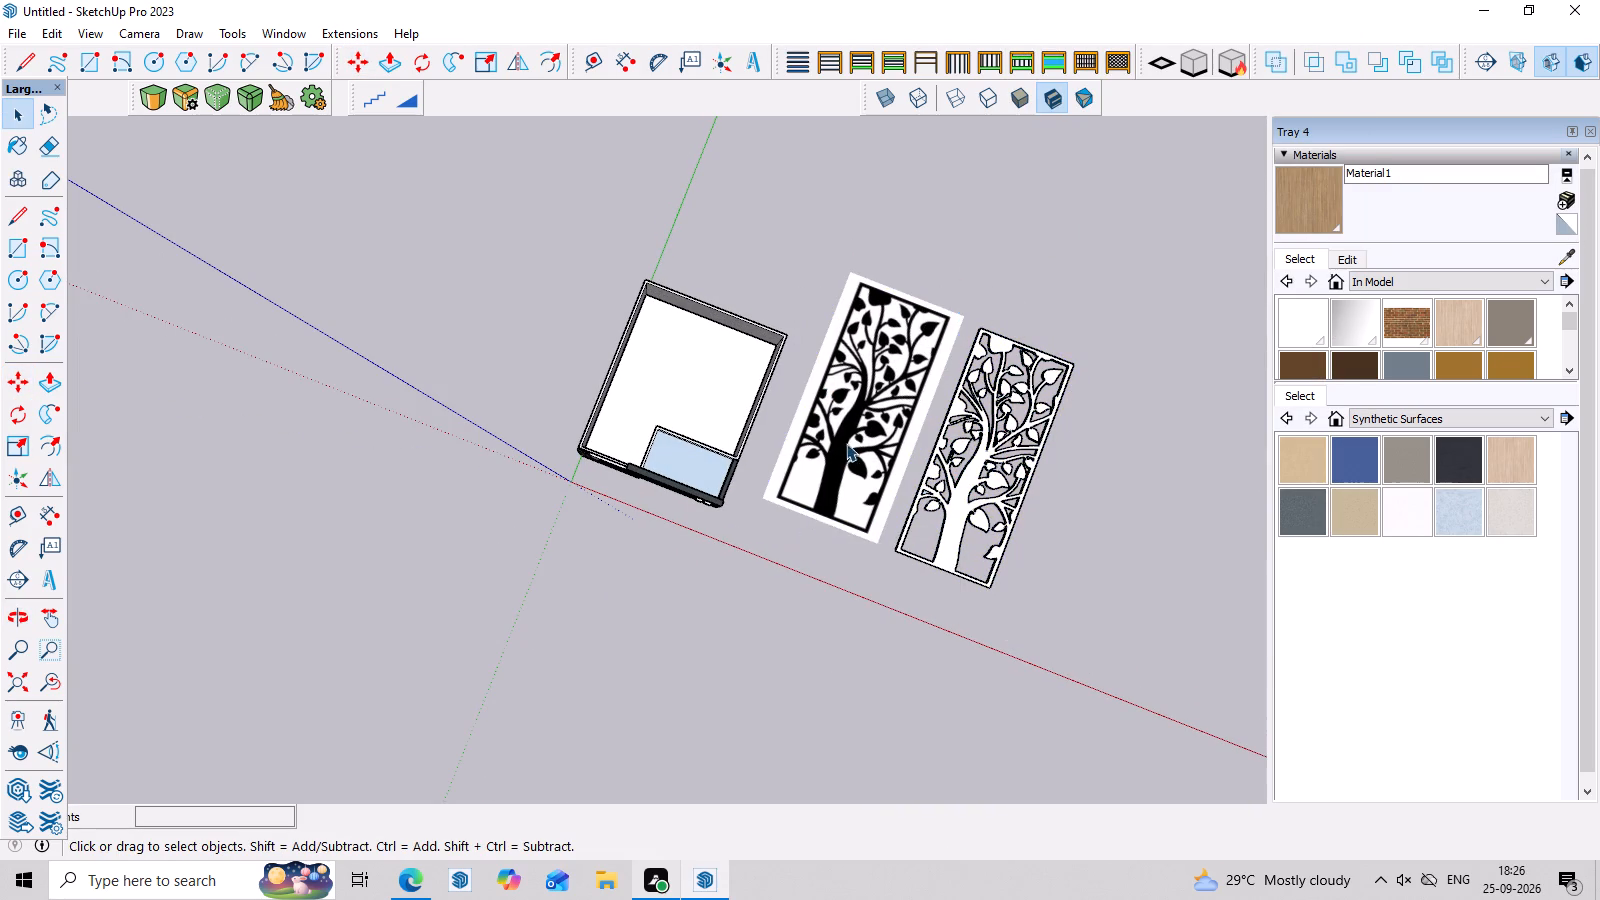
{"action": "scroll", "coordinate": [847, 441], "scroll_direction": "up", "scroll_amount": 2}
{"action": "triple_click", "coordinate": [848, 441]}
{"action": "double_click", "coordinate": [848, 441]}
{"action": "key", "text": "Delete"}
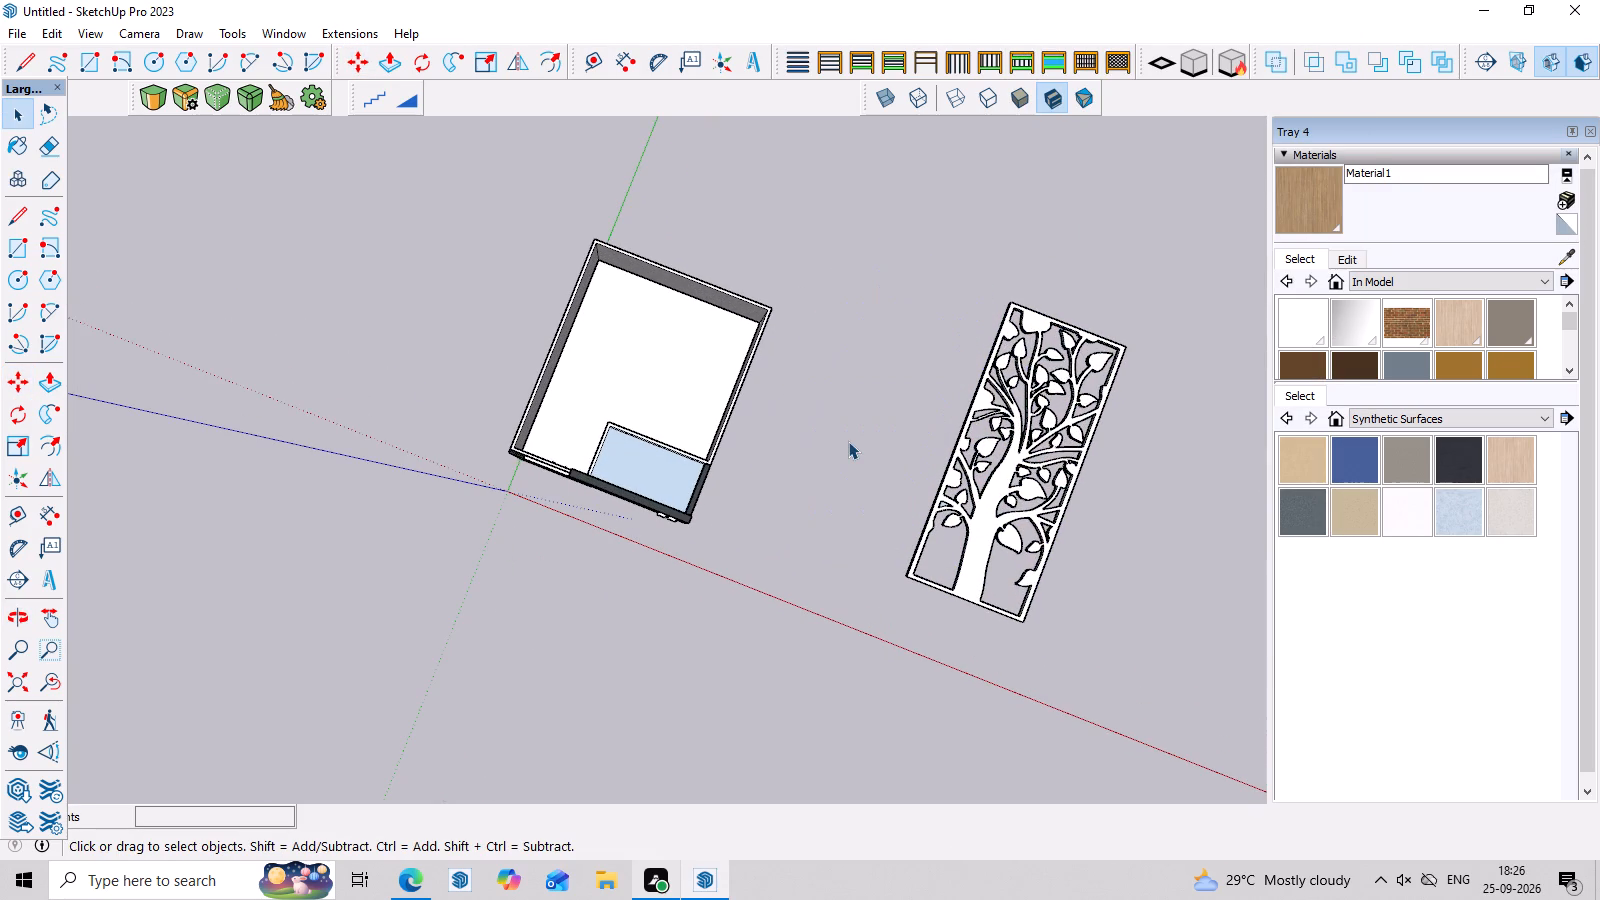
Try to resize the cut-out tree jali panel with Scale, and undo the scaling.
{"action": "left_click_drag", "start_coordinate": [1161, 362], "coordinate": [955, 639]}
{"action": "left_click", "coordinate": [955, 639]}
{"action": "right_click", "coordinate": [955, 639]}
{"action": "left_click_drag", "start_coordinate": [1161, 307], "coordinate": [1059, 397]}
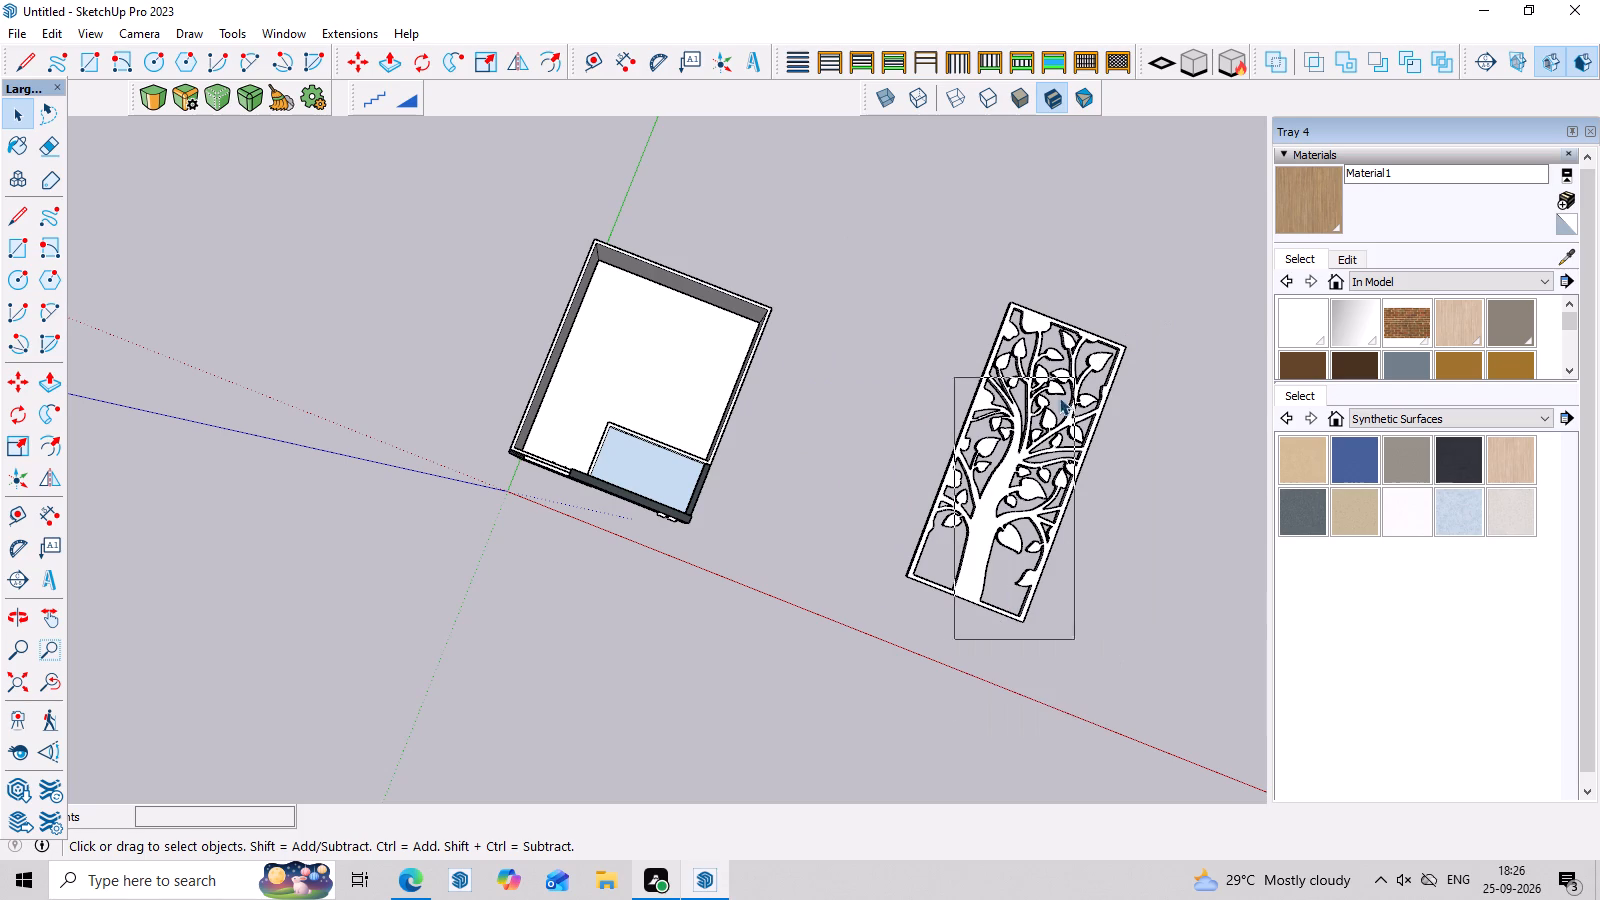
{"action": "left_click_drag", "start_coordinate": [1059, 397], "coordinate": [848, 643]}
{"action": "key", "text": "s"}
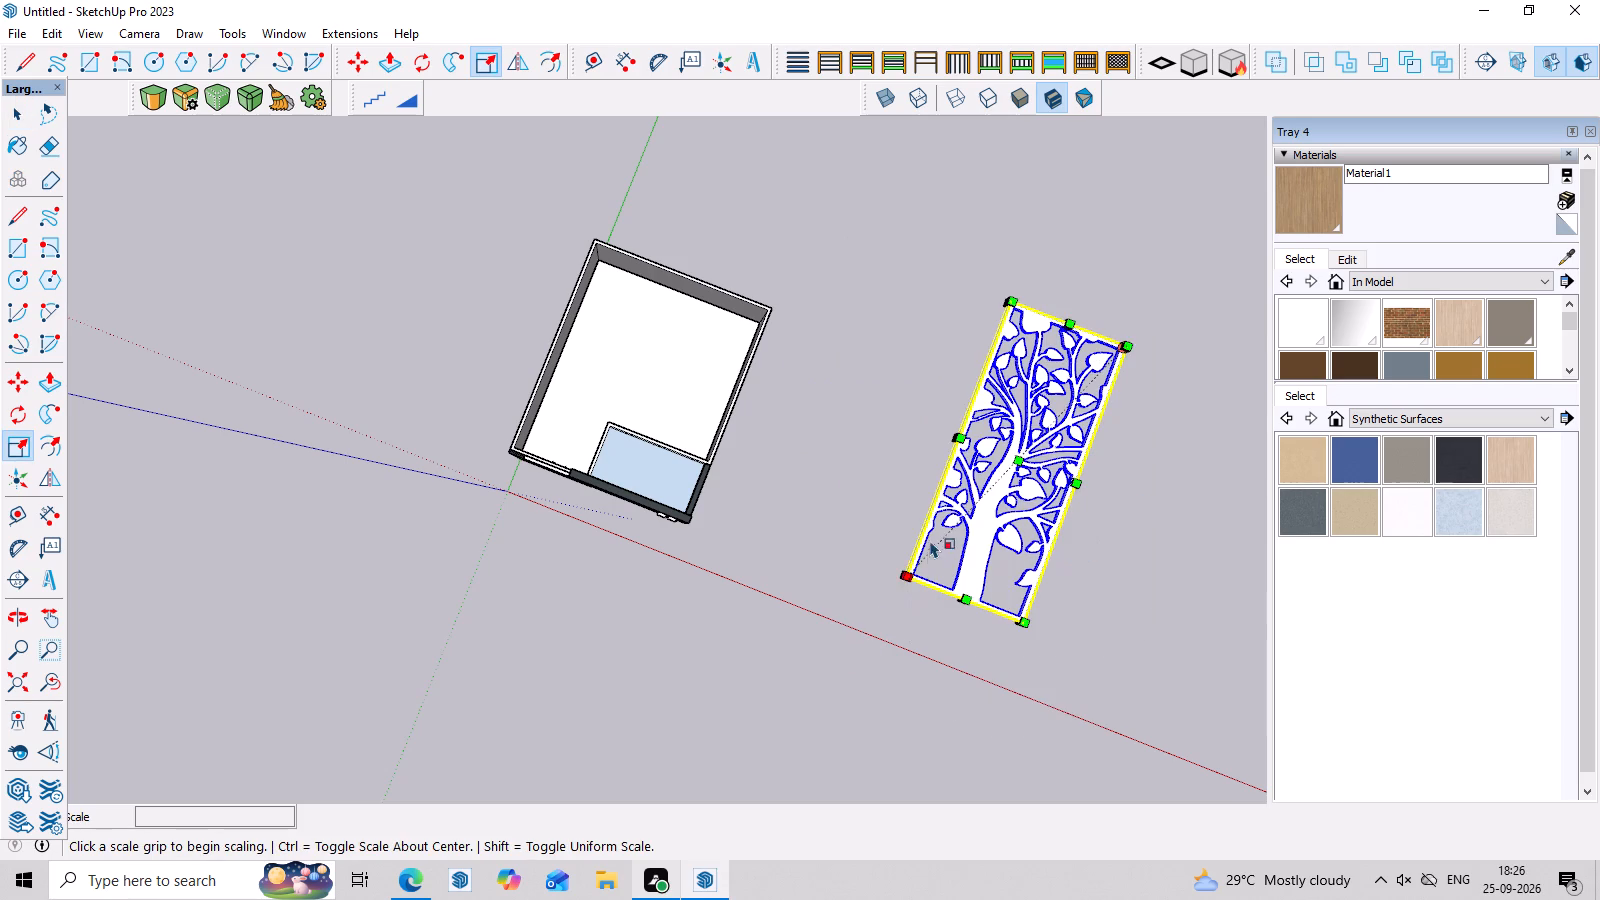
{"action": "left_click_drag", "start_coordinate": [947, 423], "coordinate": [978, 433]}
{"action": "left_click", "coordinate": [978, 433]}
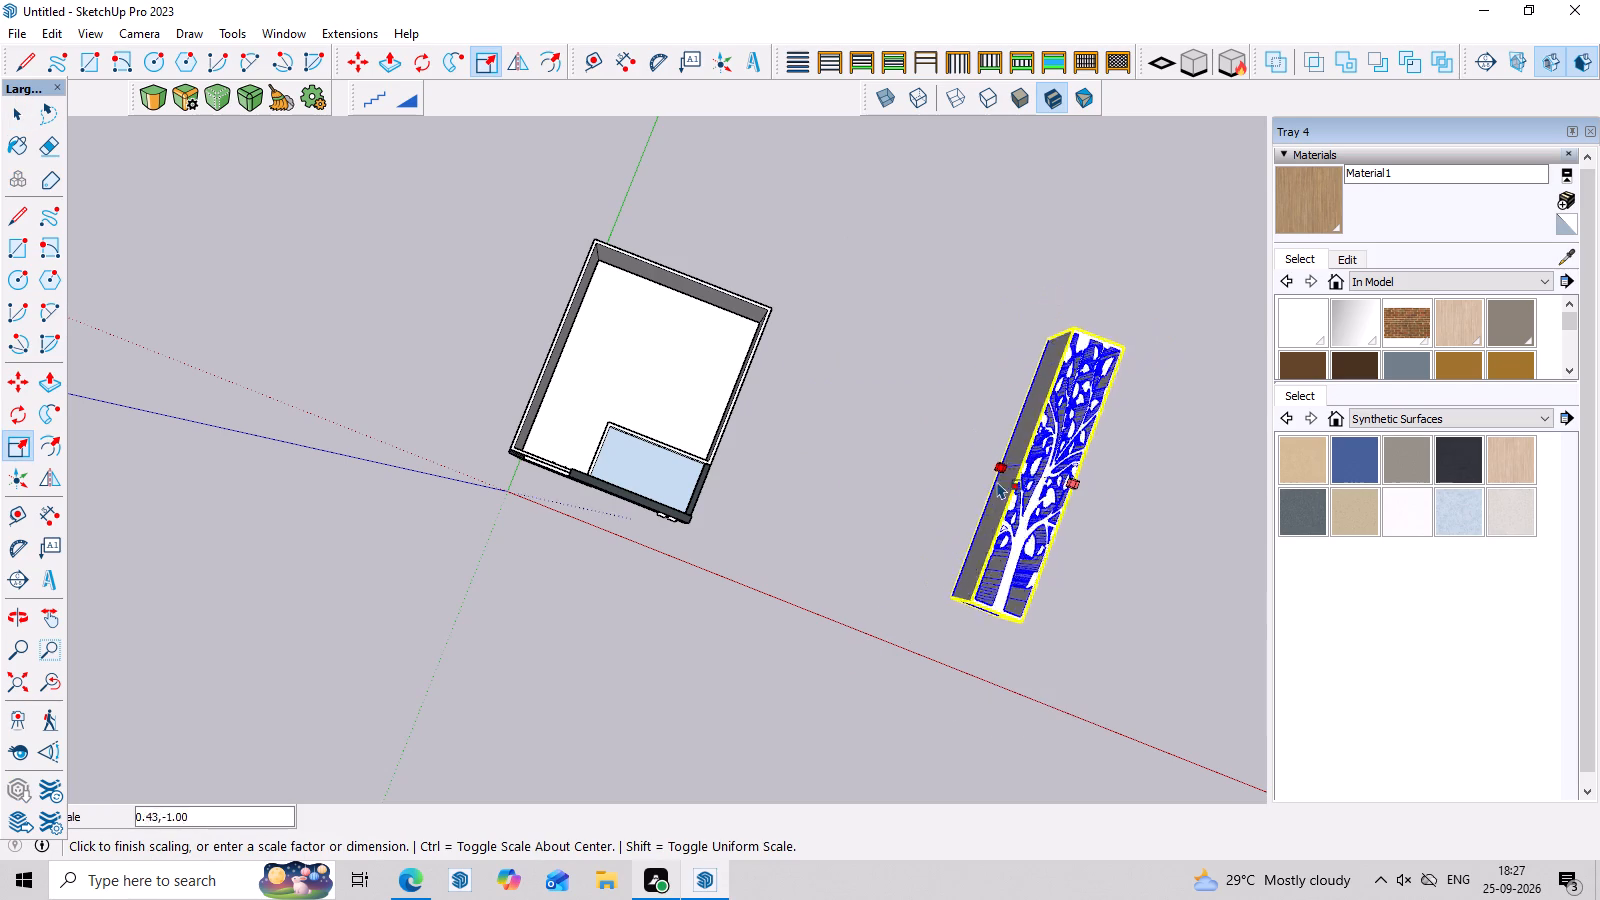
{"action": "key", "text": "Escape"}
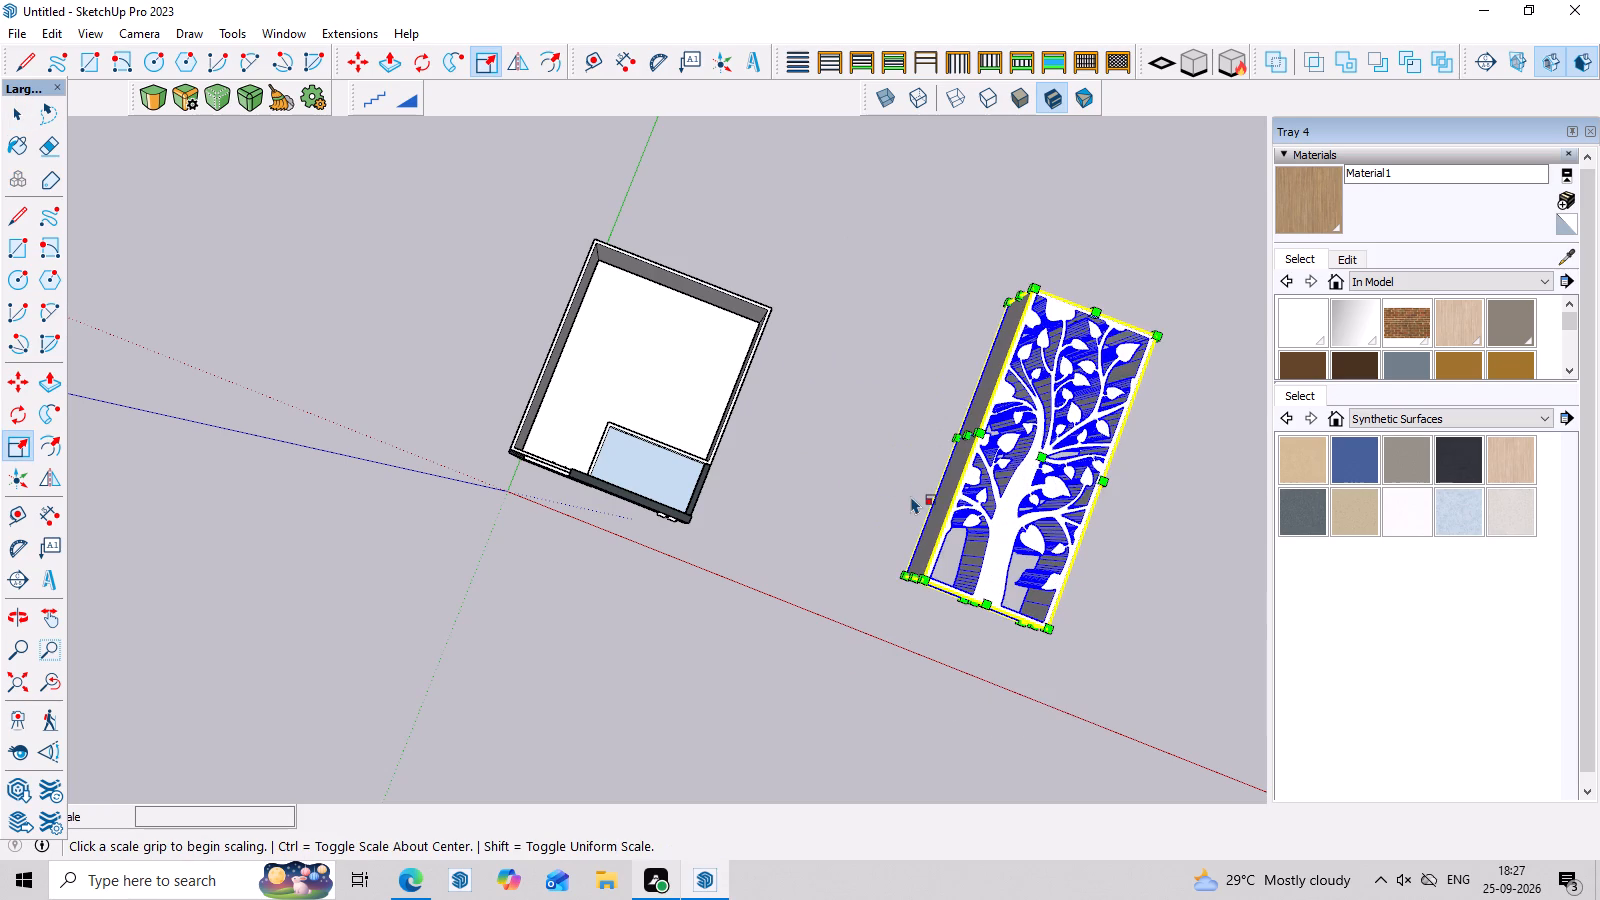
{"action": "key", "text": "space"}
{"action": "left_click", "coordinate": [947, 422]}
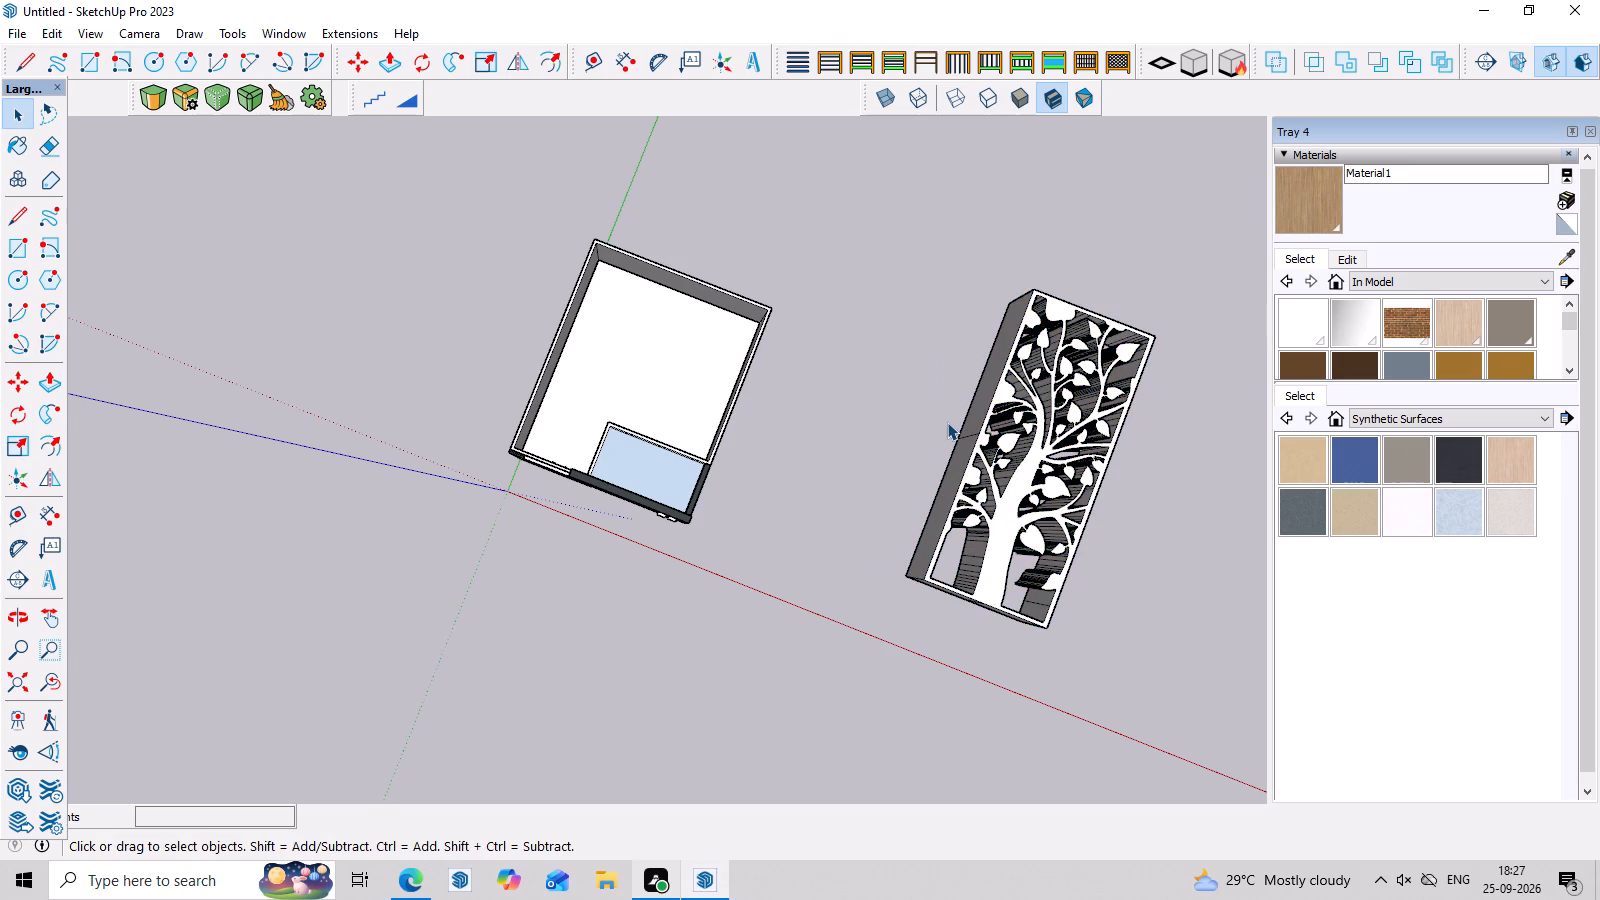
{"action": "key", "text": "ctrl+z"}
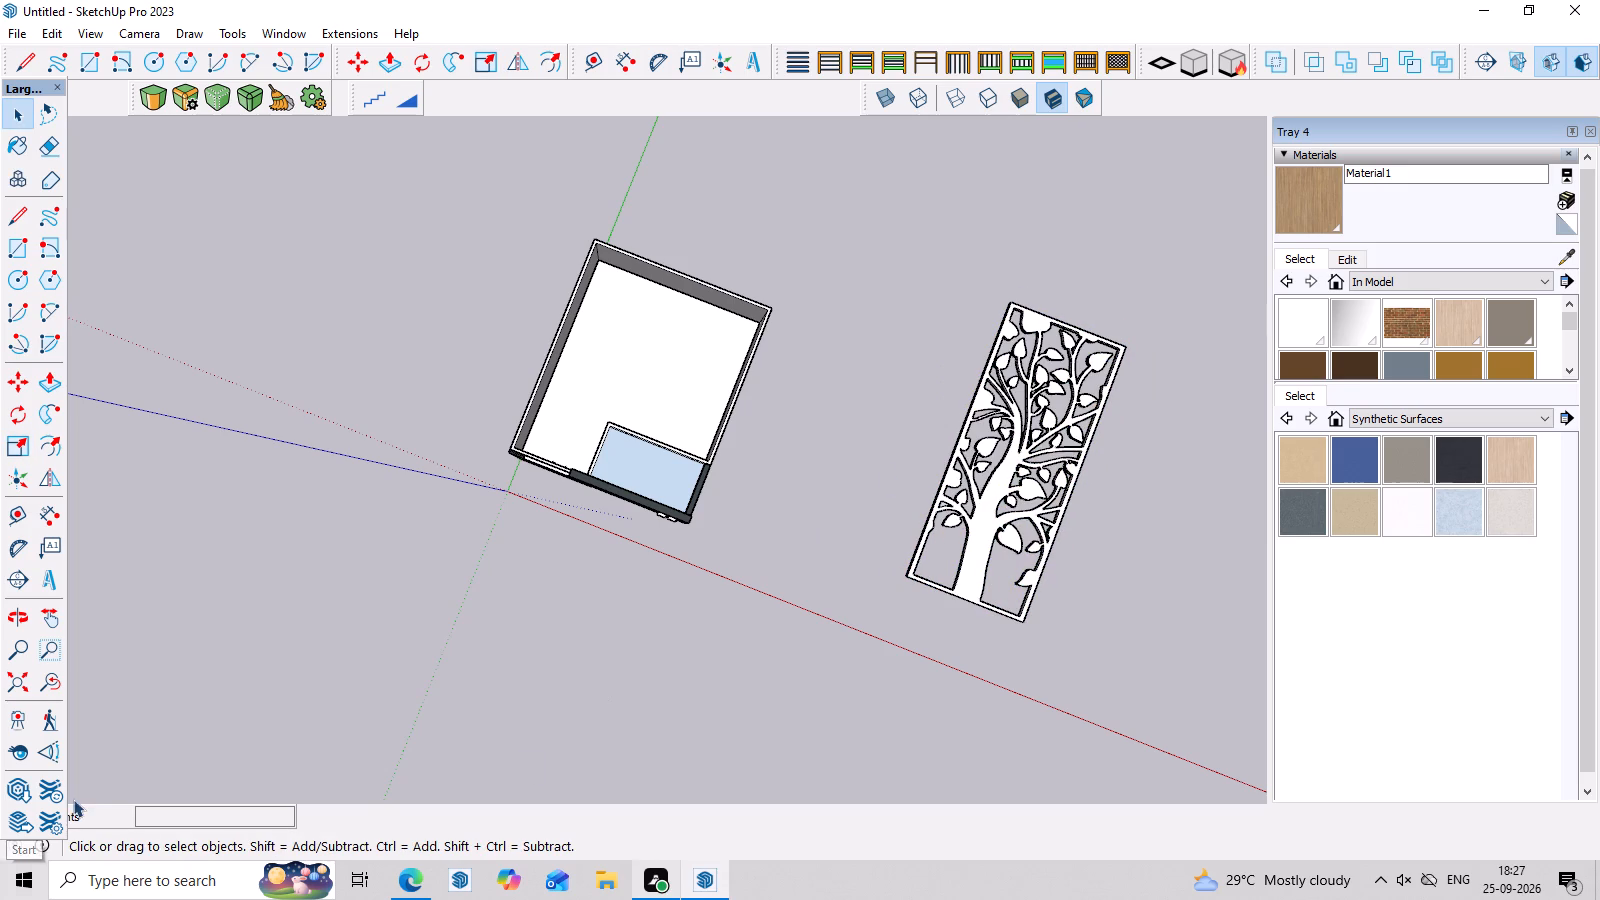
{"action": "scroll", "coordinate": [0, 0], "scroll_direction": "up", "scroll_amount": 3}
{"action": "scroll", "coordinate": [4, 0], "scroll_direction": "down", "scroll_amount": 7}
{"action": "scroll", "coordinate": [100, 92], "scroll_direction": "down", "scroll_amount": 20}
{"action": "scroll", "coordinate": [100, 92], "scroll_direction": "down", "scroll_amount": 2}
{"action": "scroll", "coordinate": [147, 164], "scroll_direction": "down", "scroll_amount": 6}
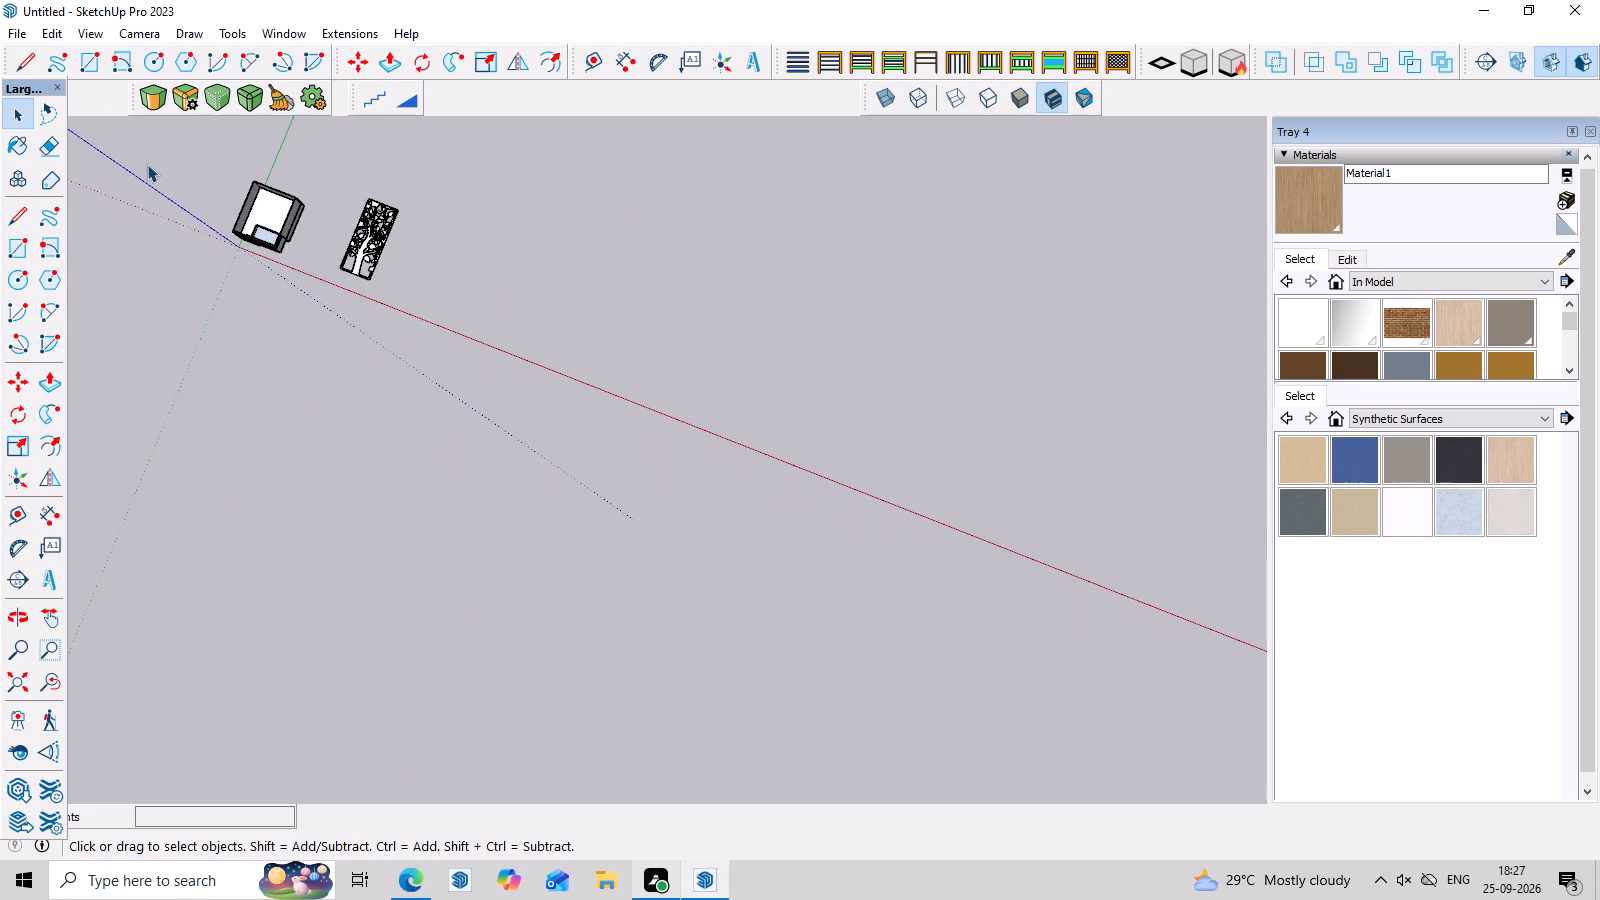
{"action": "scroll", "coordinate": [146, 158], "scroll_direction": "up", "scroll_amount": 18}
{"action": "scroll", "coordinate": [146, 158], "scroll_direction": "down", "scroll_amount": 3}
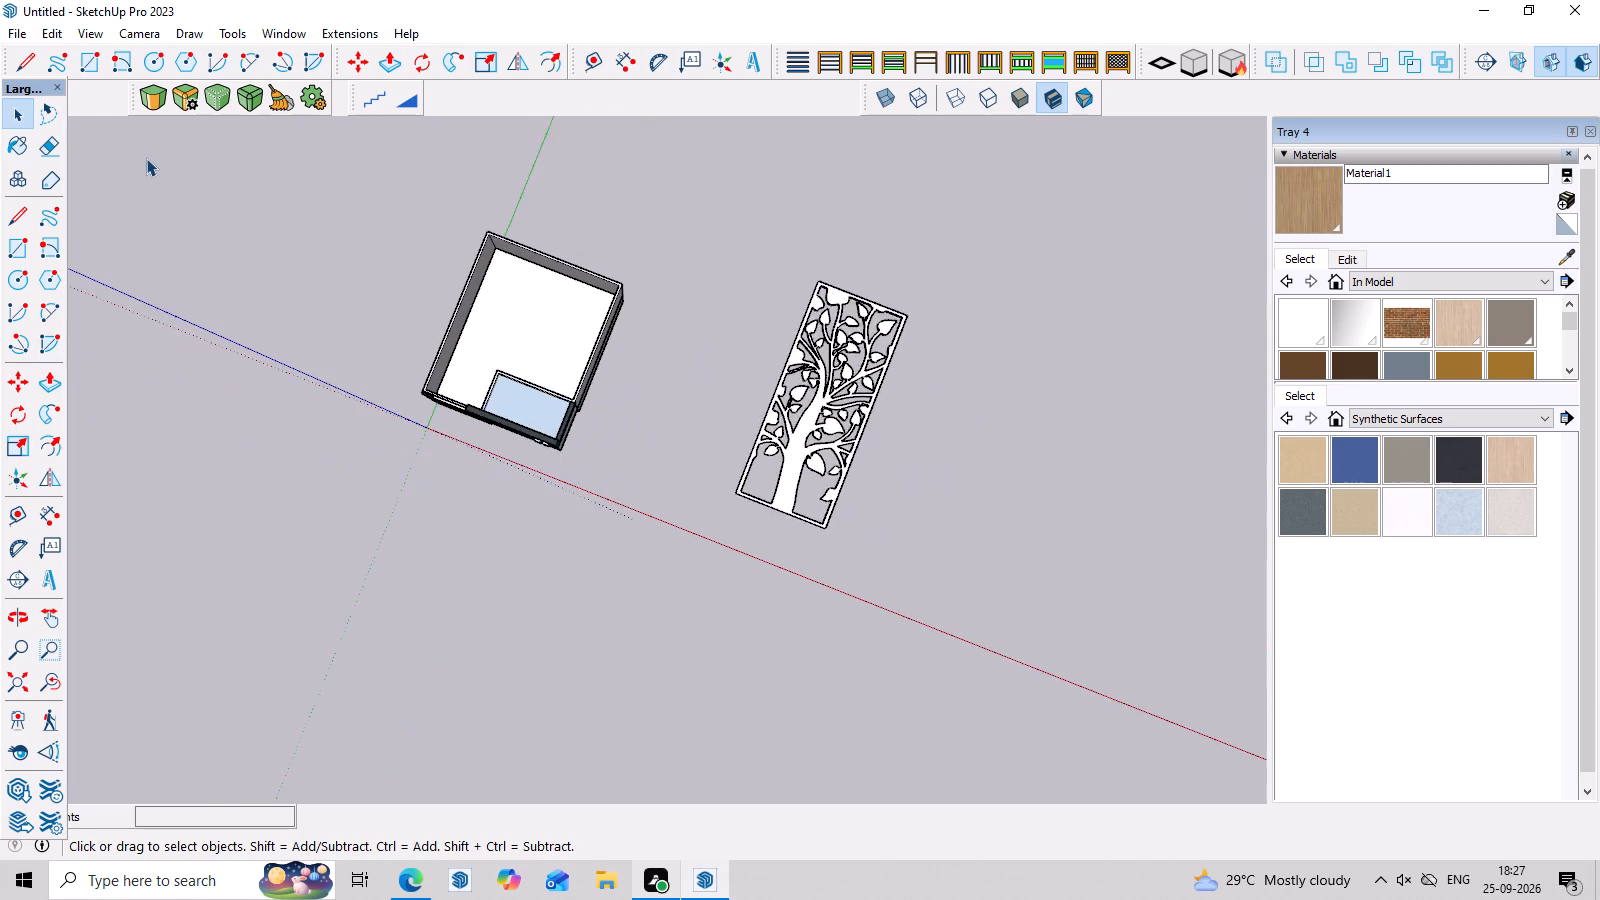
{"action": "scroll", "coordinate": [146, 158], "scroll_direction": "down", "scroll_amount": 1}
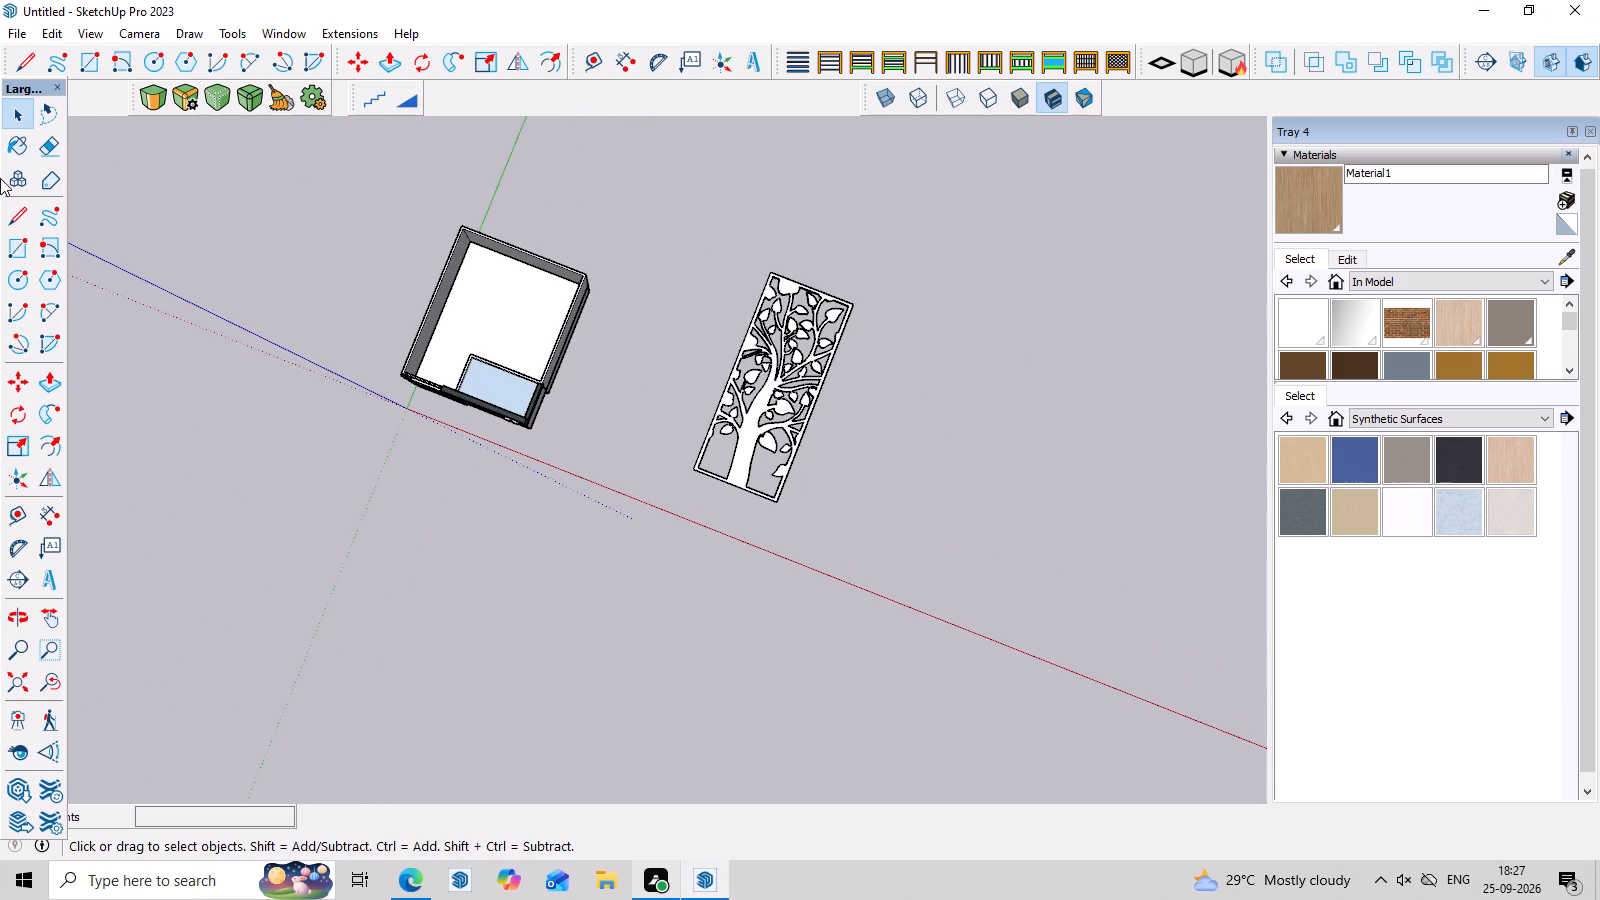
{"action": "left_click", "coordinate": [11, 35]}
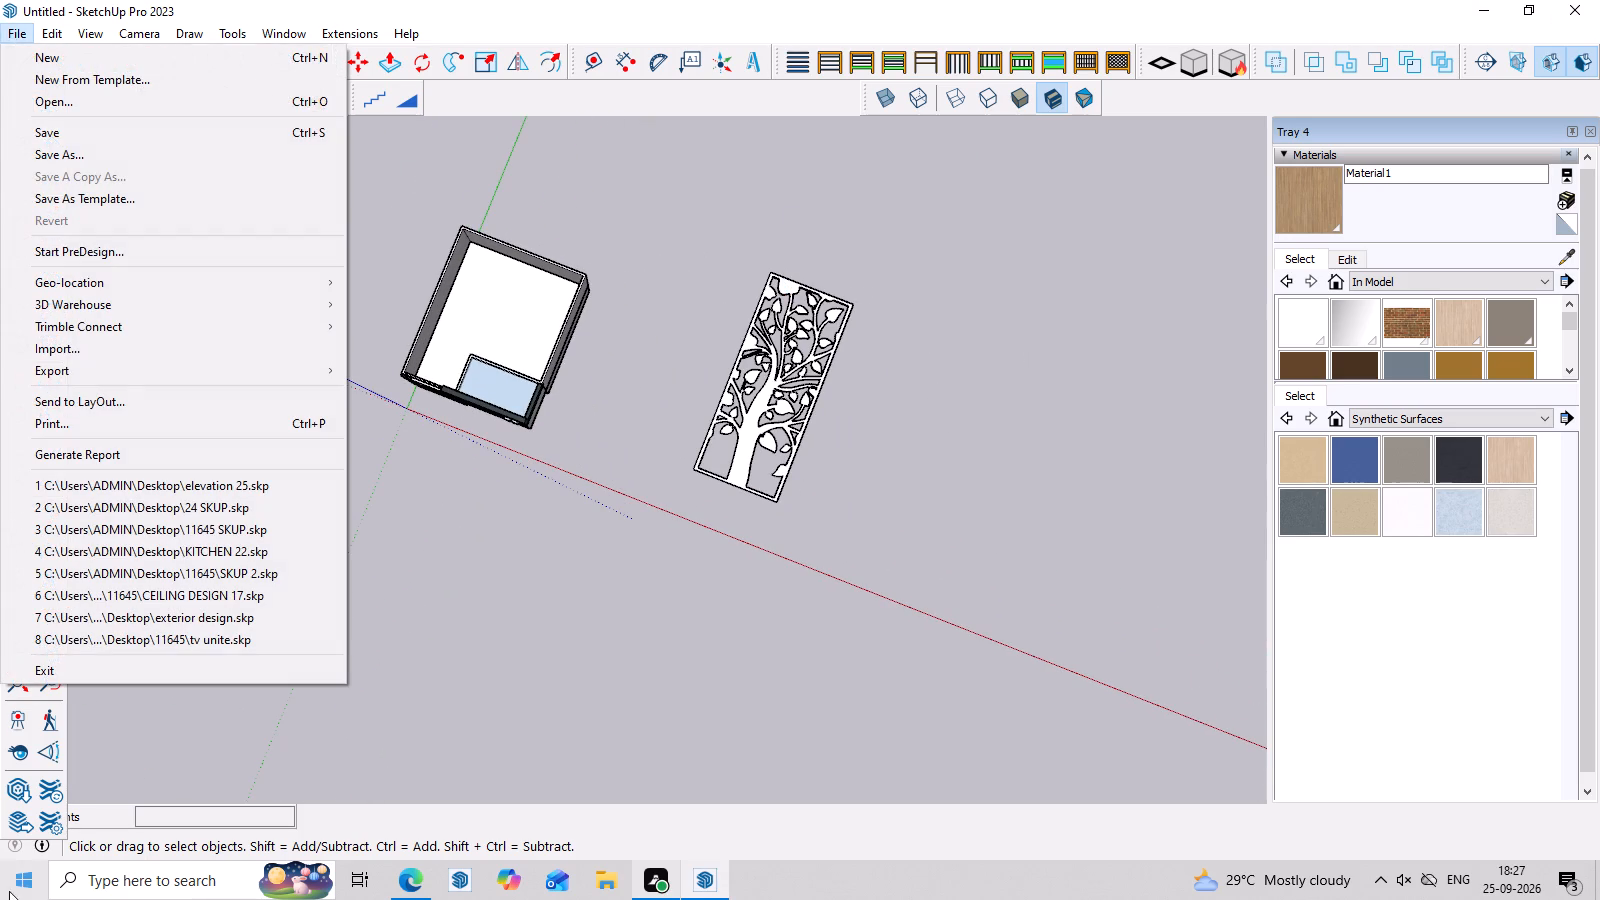
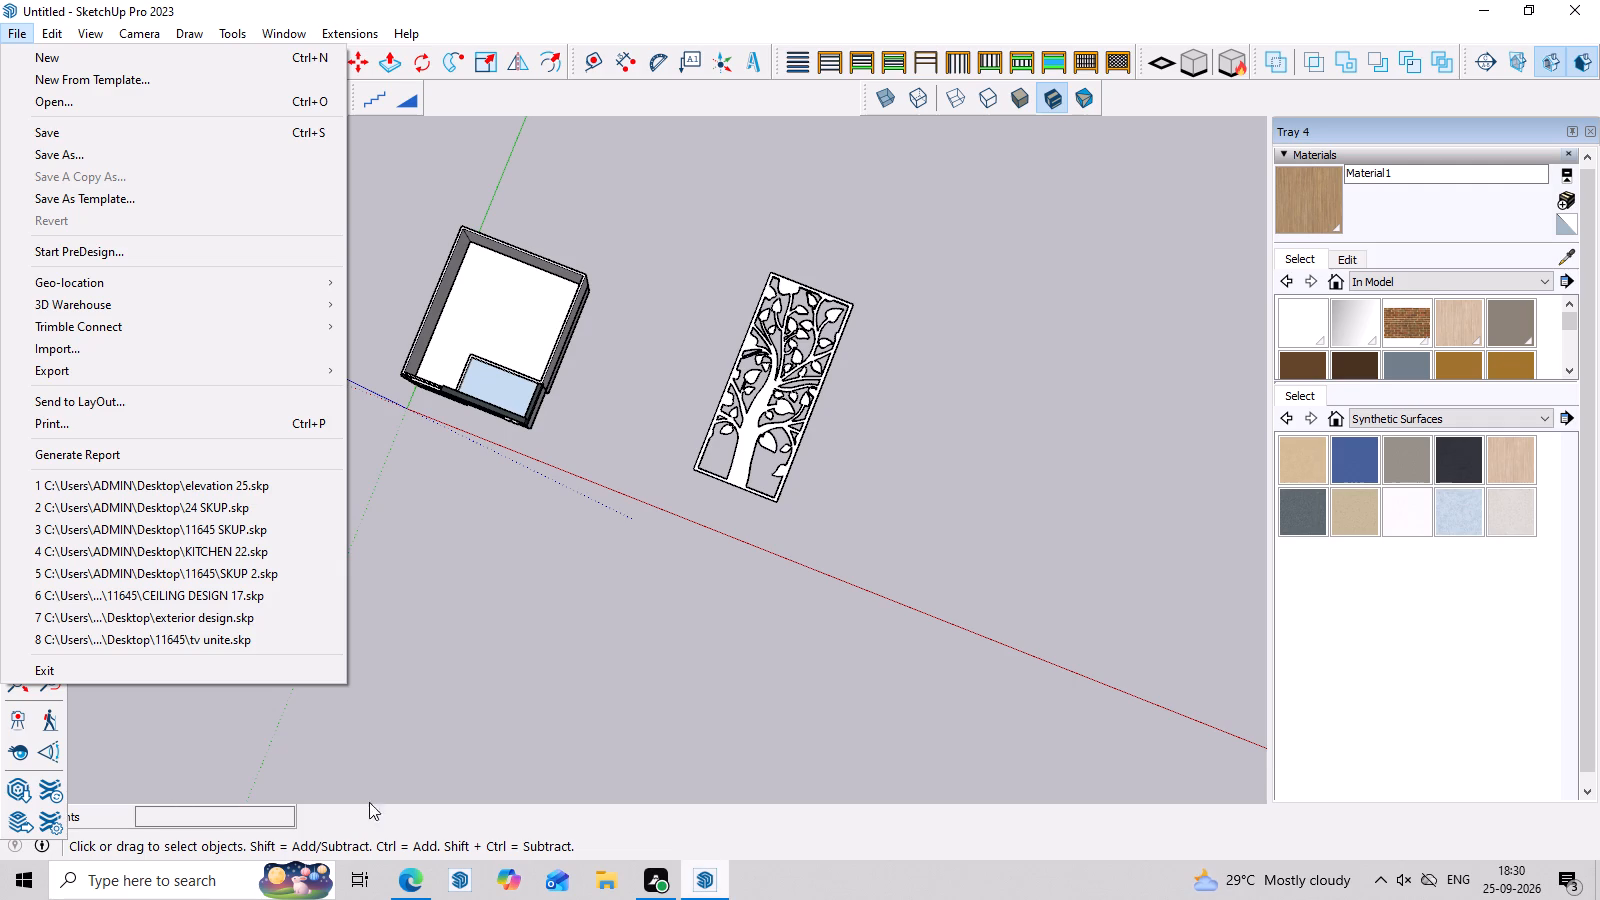
Shorten the cut-out tree jali panel along its length with Scale, keeping its width.
{"action": "left_click", "coordinate": [454, 620]}
{"action": "scroll", "coordinate": [635, 566], "scroll_direction": "up", "scroll_amount": 3}
{"action": "middle_click_drag", "start_coordinate": [695, 557], "coordinate": [875, 291]}
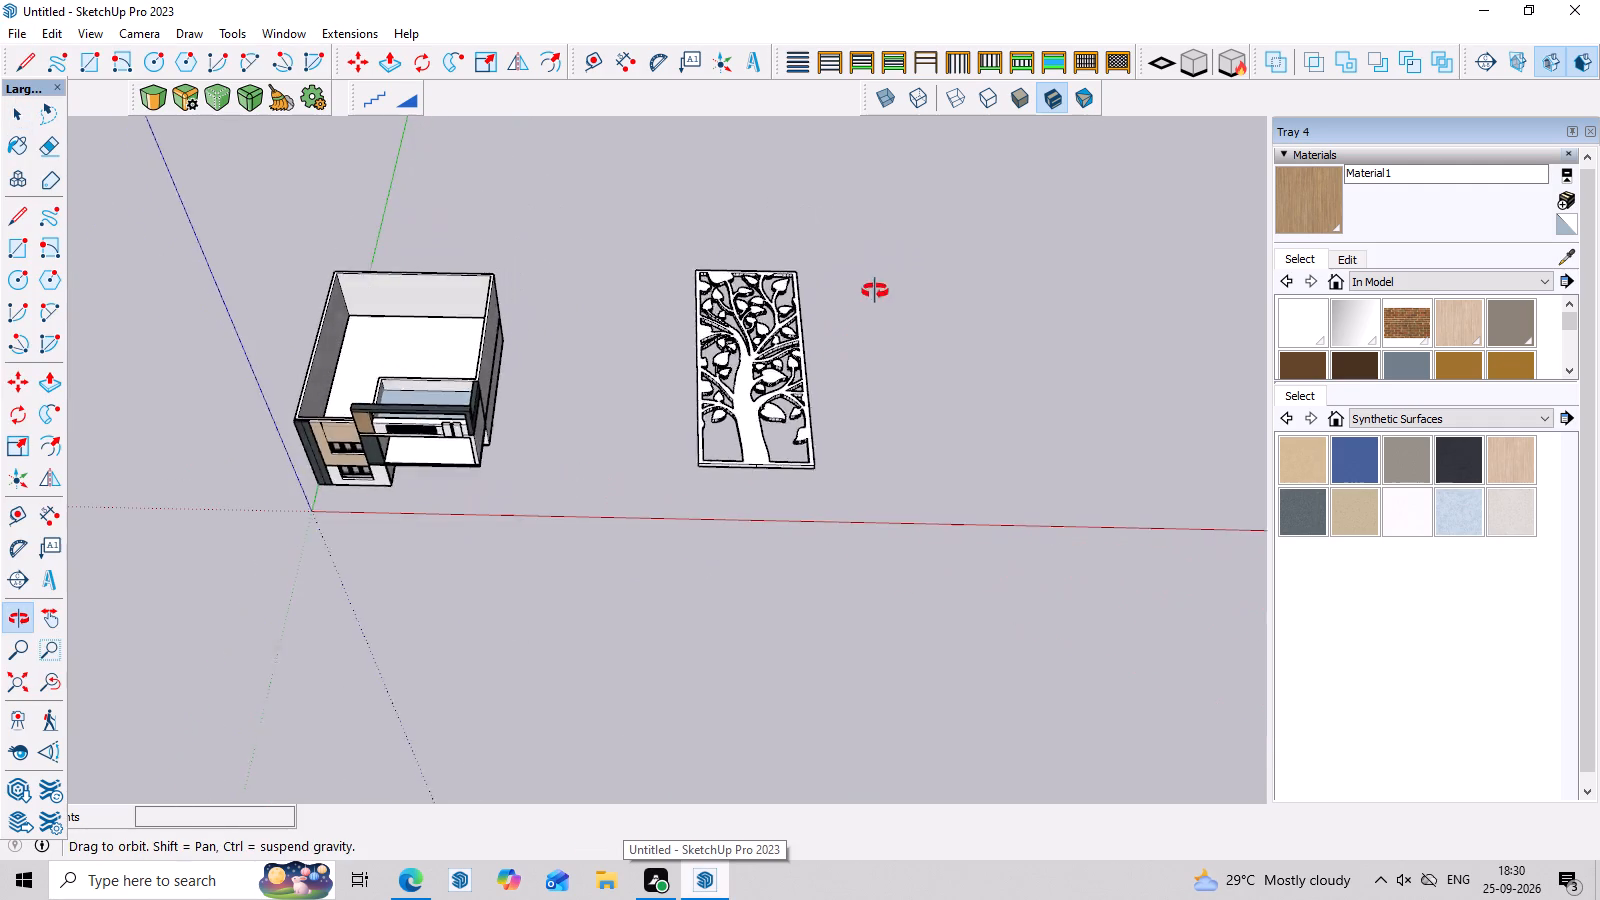
{"action": "middle_click_drag", "start_coordinate": [875, 291], "coordinate": [875, 290]}
{"action": "scroll", "coordinate": [846, 303], "scroll_direction": "up", "scroll_amount": 4}
{"action": "left_click_drag", "start_coordinate": [863, 258], "coordinate": [606, 538]}
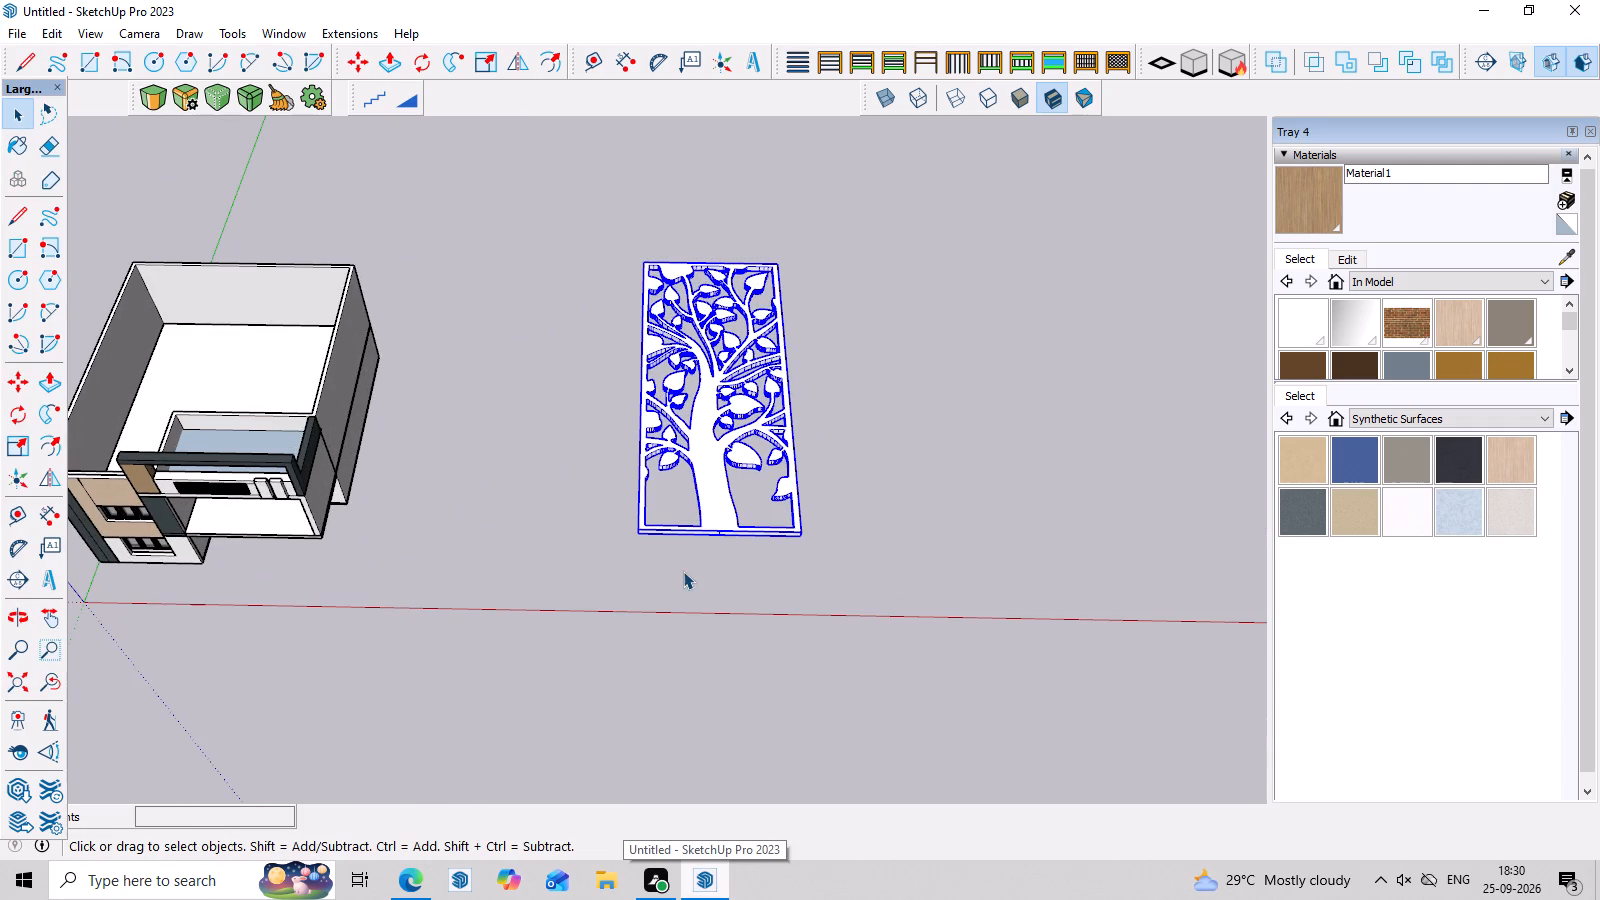
{"action": "middle_click", "coordinate": [683, 571]}
{"action": "key", "text": "s"}
{"action": "scroll", "coordinate": [742, 487], "scroll_direction": "up", "scroll_amount": 3}
{"action": "scroll", "coordinate": [630, 338], "scroll_direction": "up", "scroll_amount": 3}
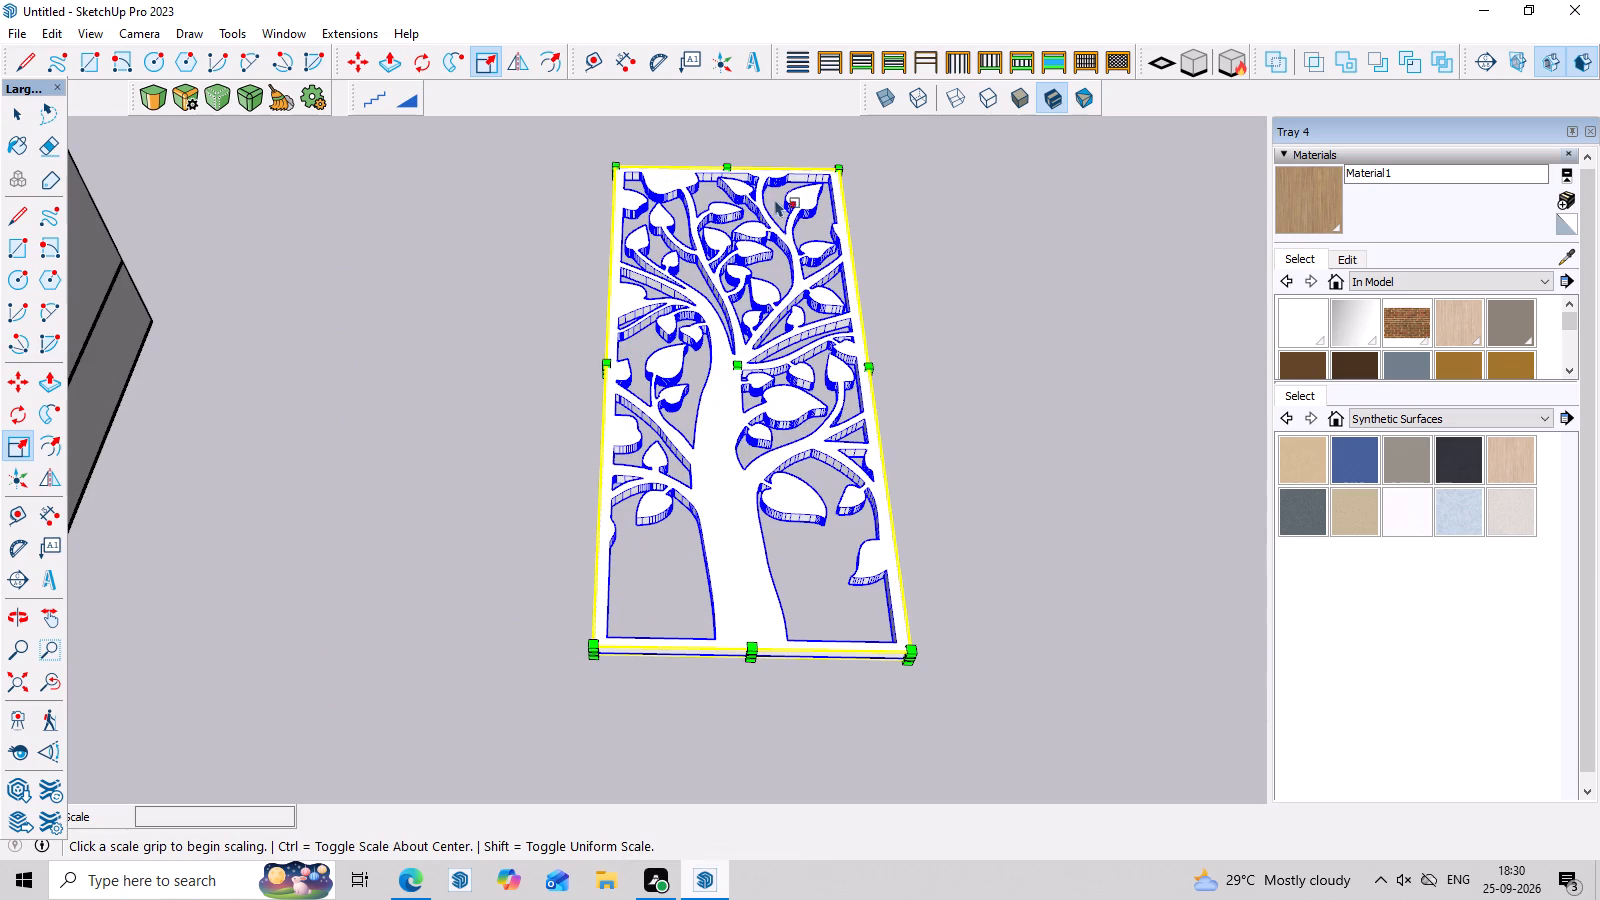
{"action": "left_click_drag", "start_coordinate": [727, 163], "coordinate": [727, 227]}
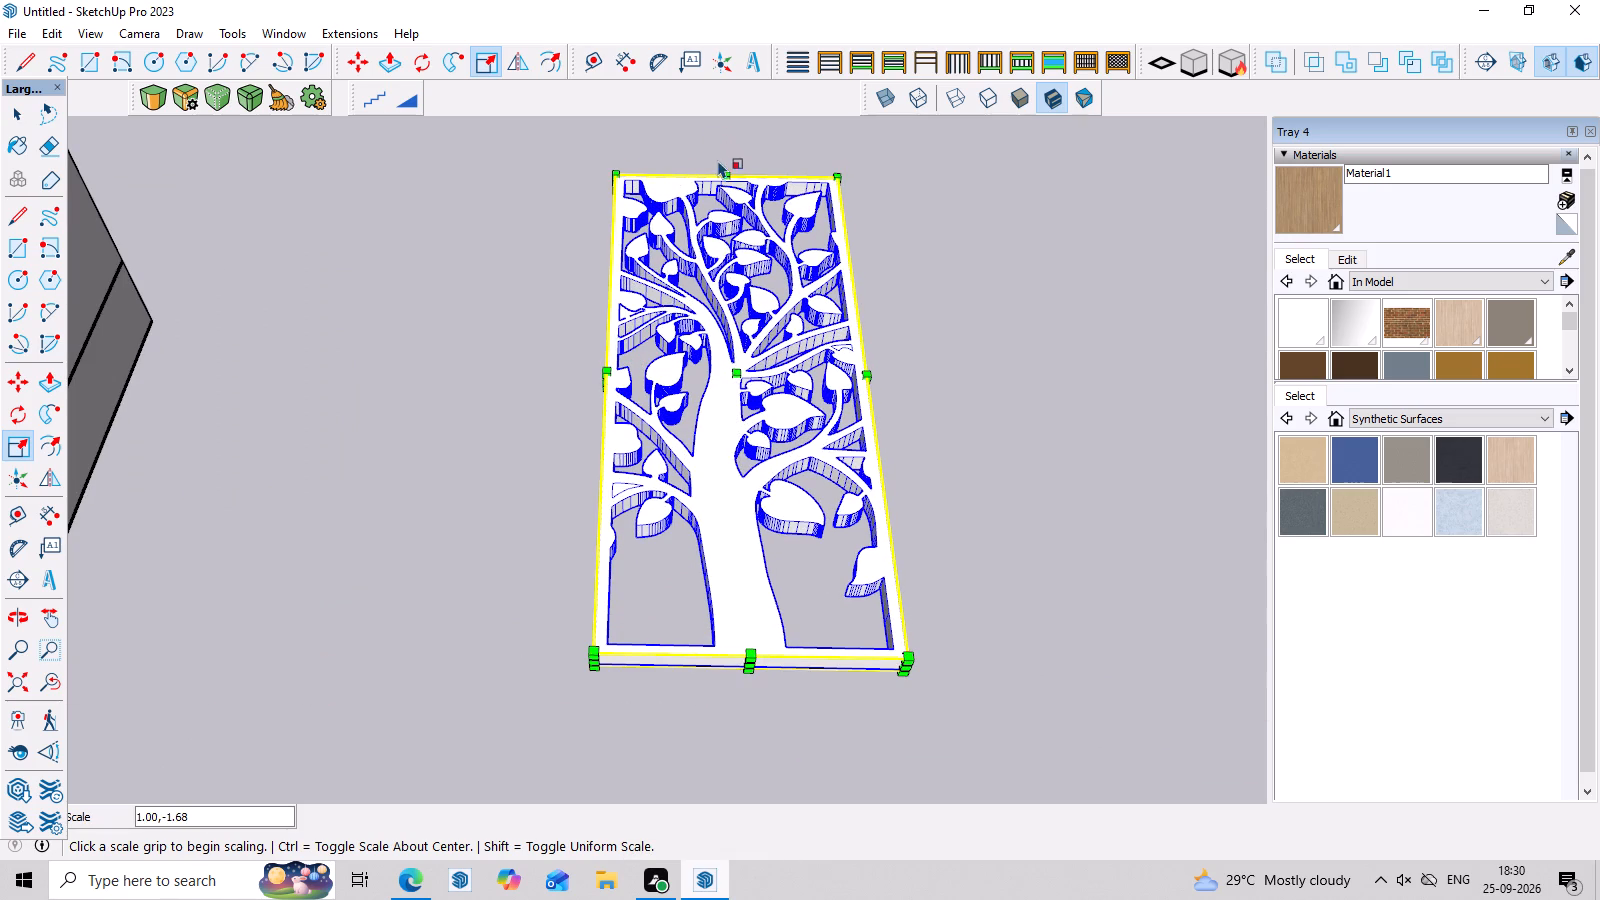
{"action": "left_click", "coordinate": [729, 181]}
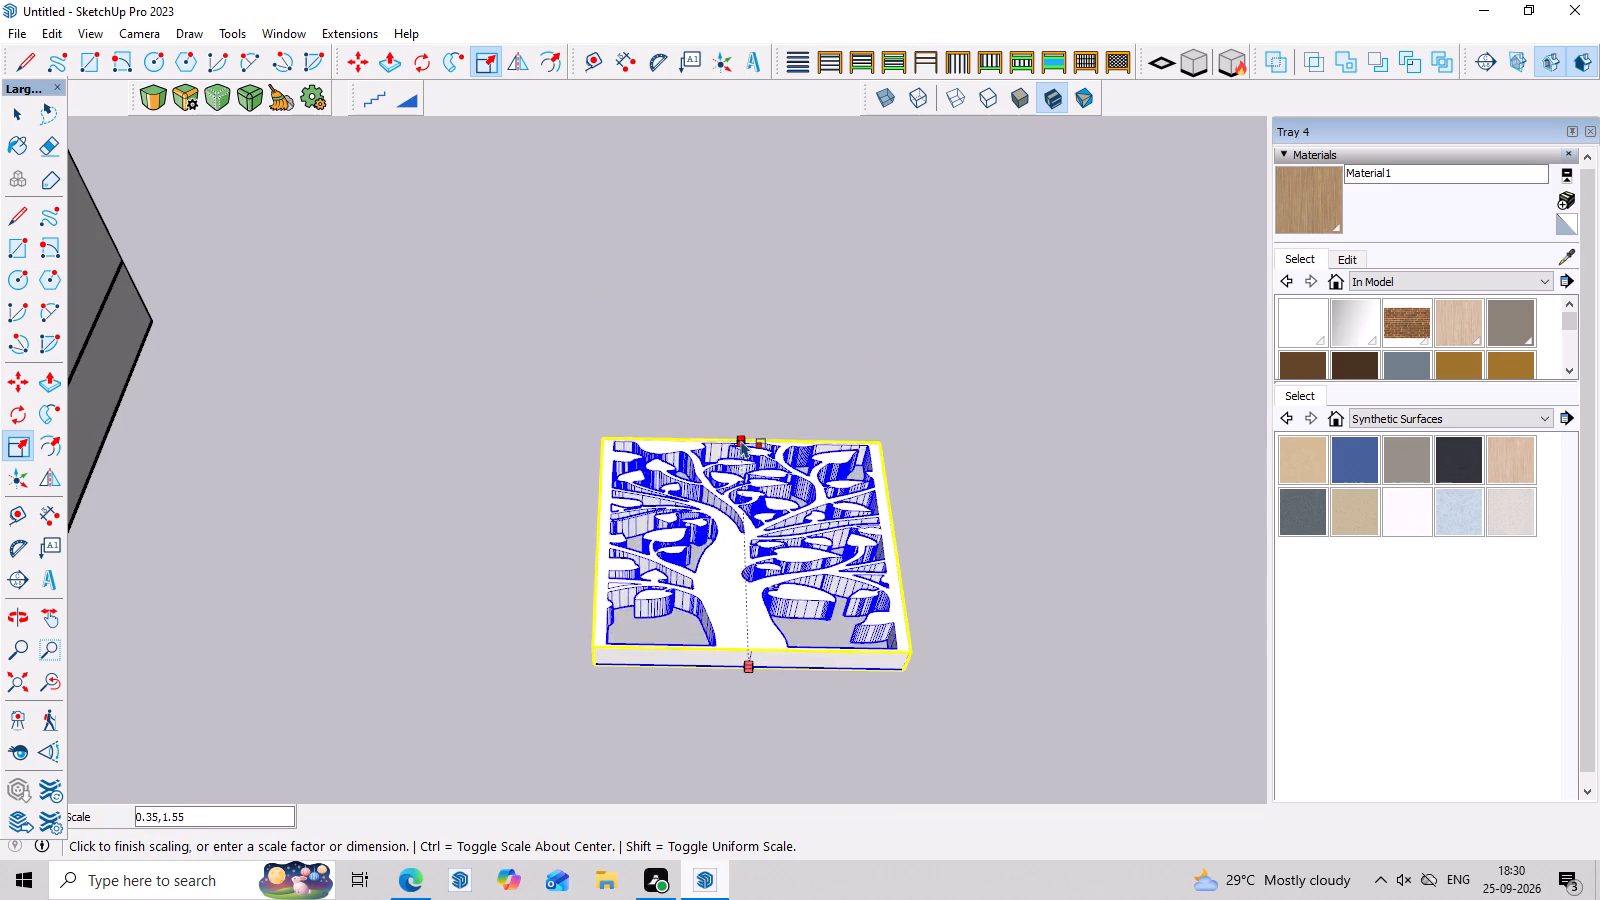
{"action": "left_click", "coordinate": [733, 411]}
Narrow the shortened tree jali panel across its width with Scale.
{"action": "middle_click_drag", "start_coordinate": [815, 615], "coordinate": [1083, 714]}
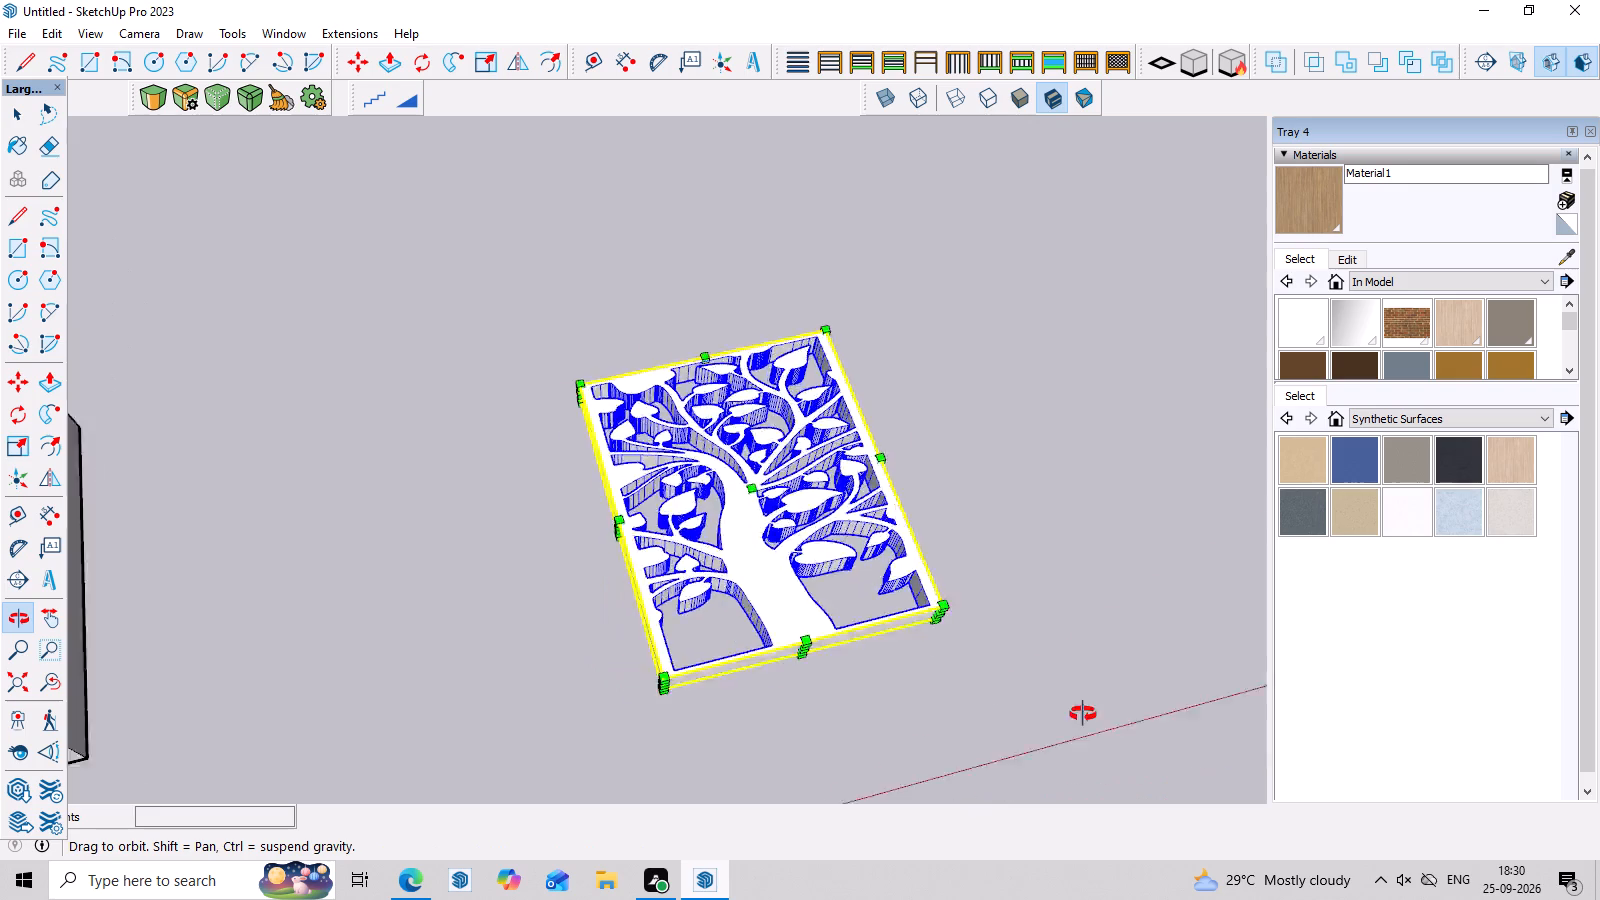
{"action": "middle_click_drag", "start_coordinate": [1083, 714], "coordinate": [1107, 387]}
{"action": "scroll", "coordinate": [636, 477], "scroll_direction": "up", "scroll_amount": 3}
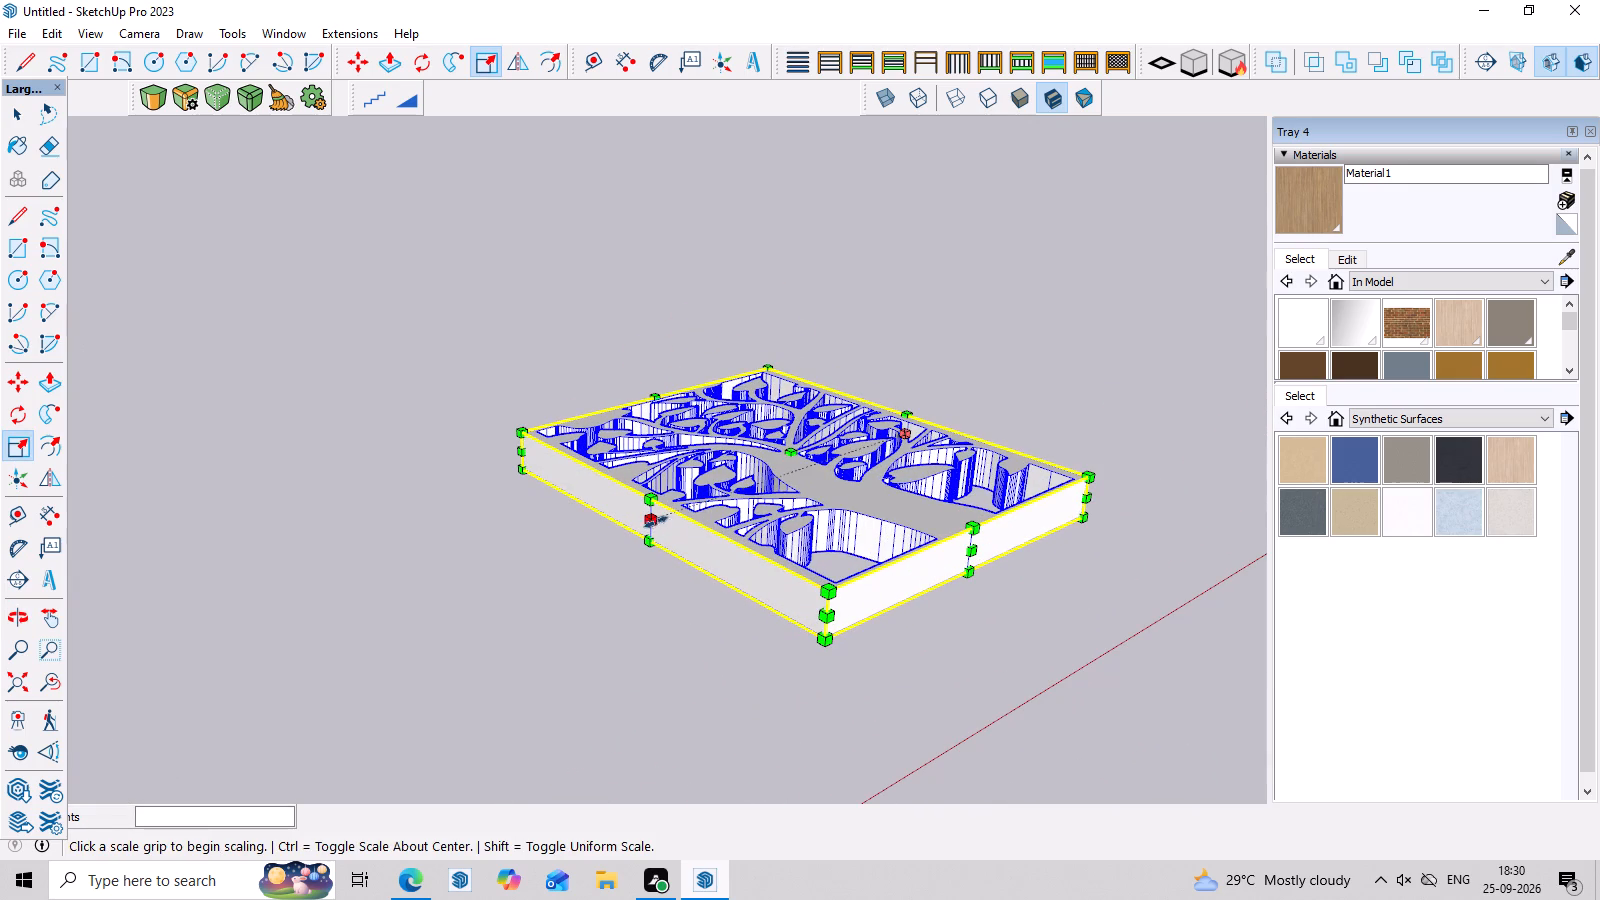
{"action": "left_click", "coordinate": [653, 522]}
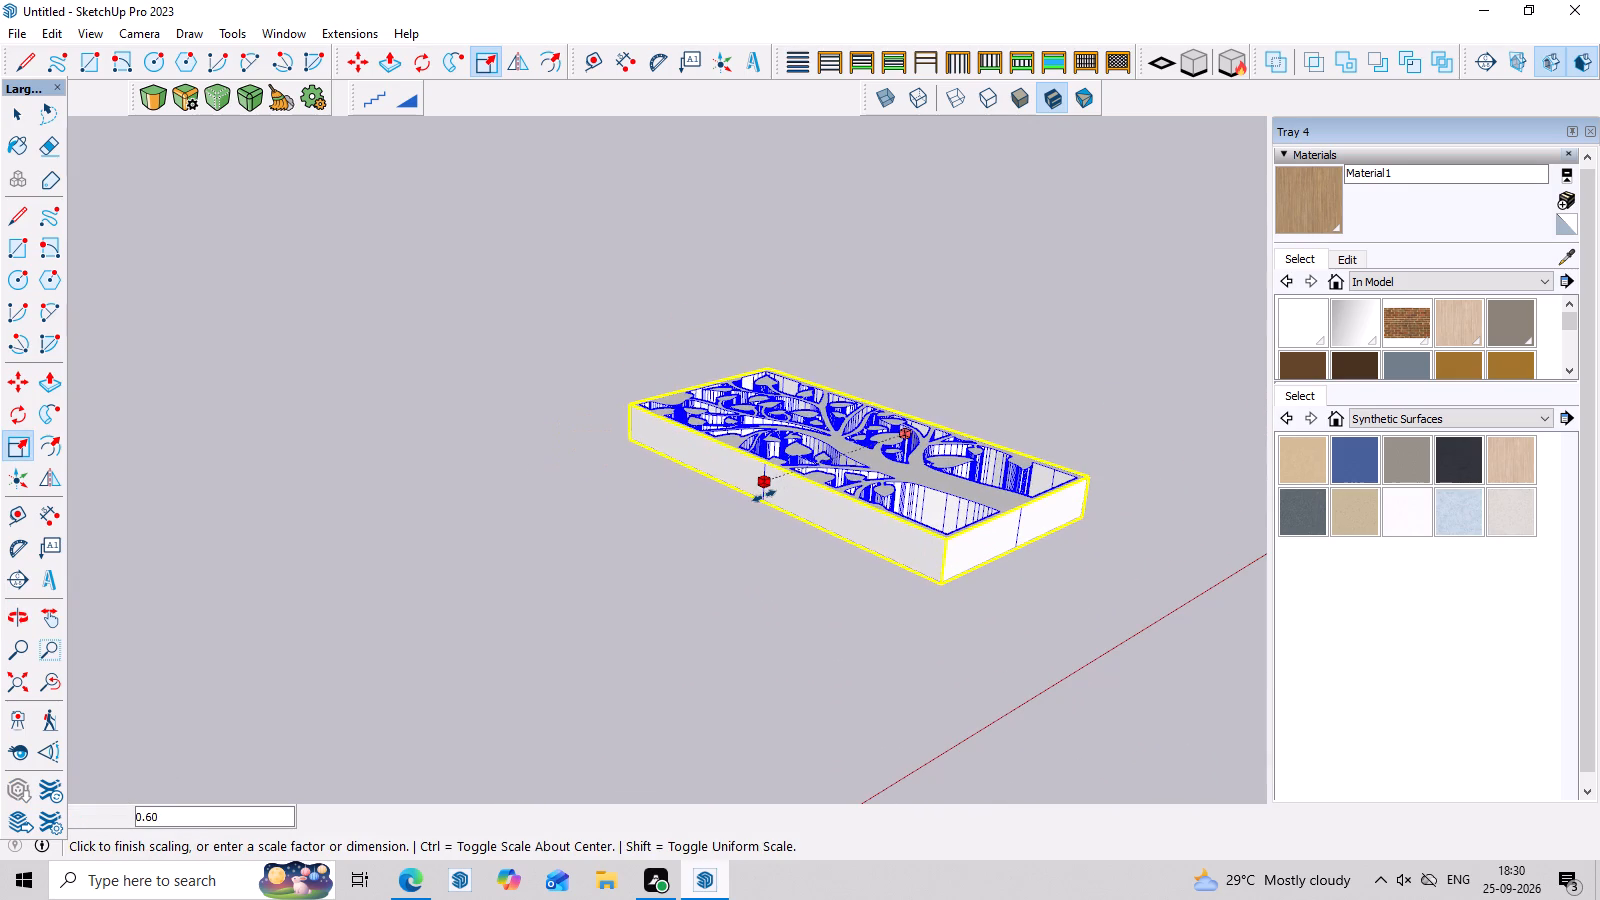
{"action": "left_click", "coordinate": [713, 512]}
{"action": "left_click", "coordinate": [708, 526]}
{"action": "right_click", "coordinate": [708, 526]}
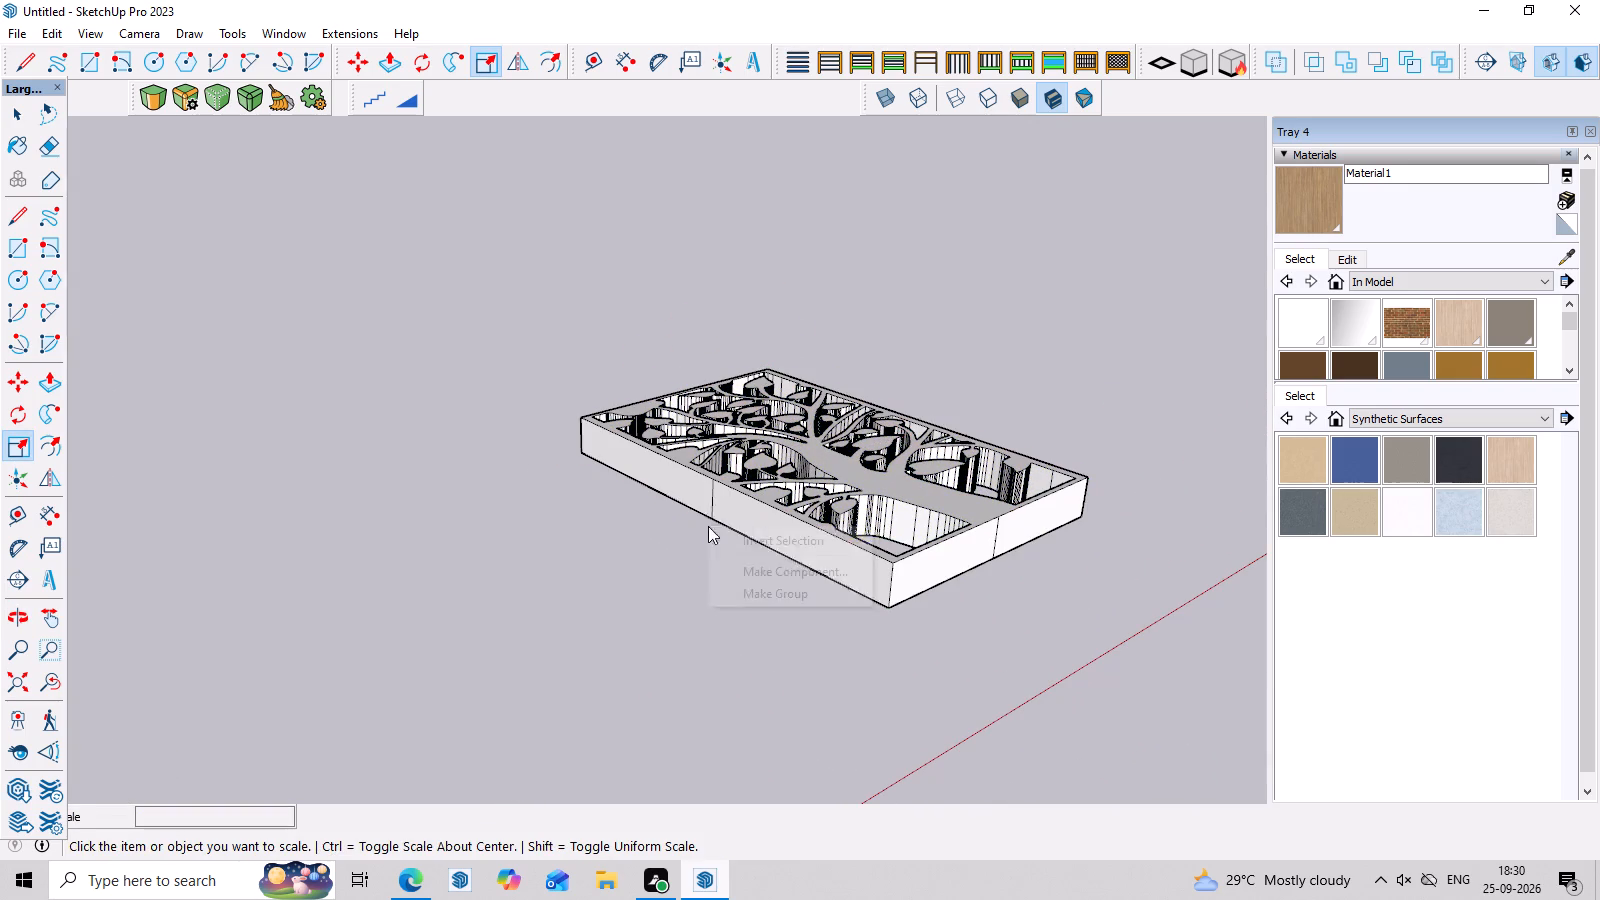
Reduce the tree jali panel's thickness with Scale, using a factor of about 0.89.
{"action": "double_click", "coordinate": [731, 505]}
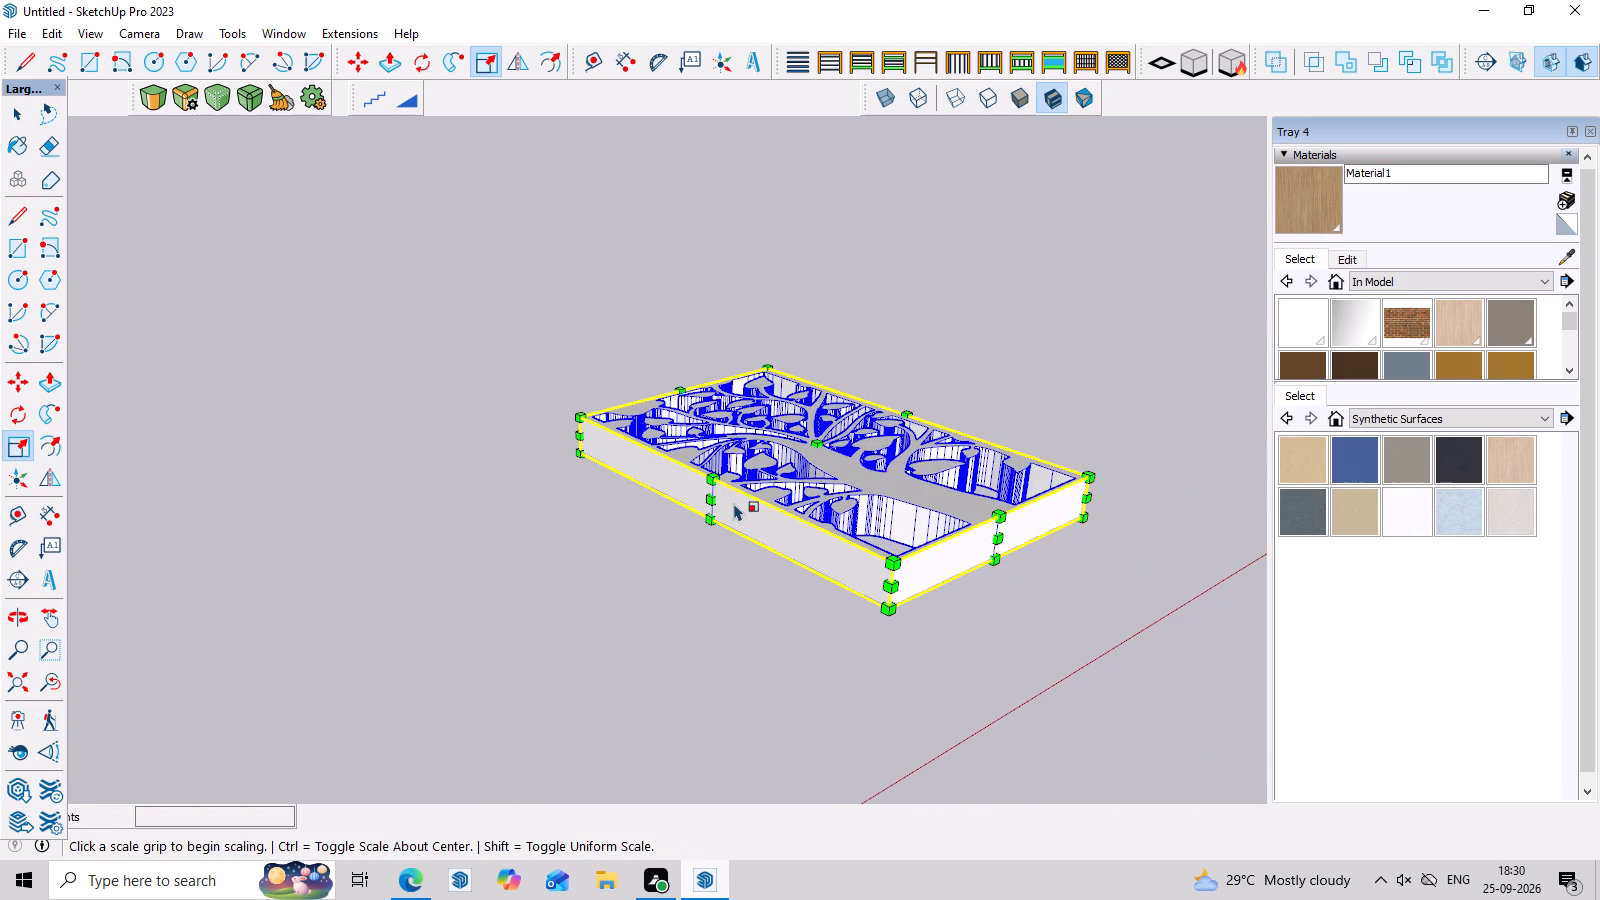
{"action": "double_click", "coordinate": [710, 515]}
{"action": "right_click", "coordinate": [710, 515]}
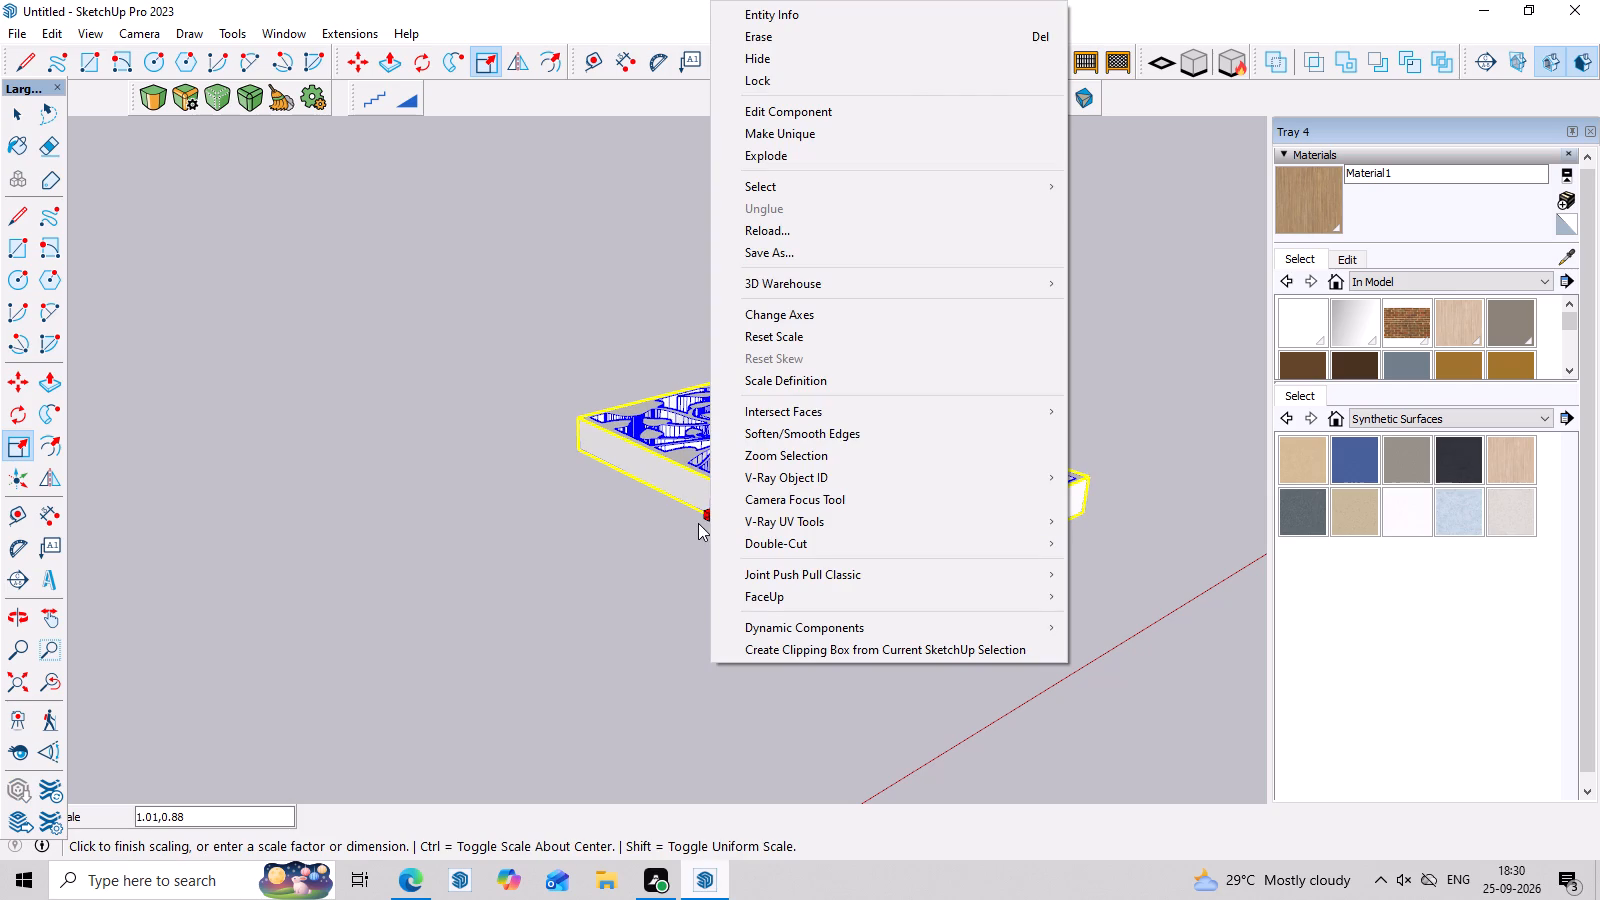
{"action": "left_click", "coordinate": [689, 522]}
{"action": "right_click", "coordinate": [689, 522]}
{"action": "left_click", "coordinate": [711, 515]}
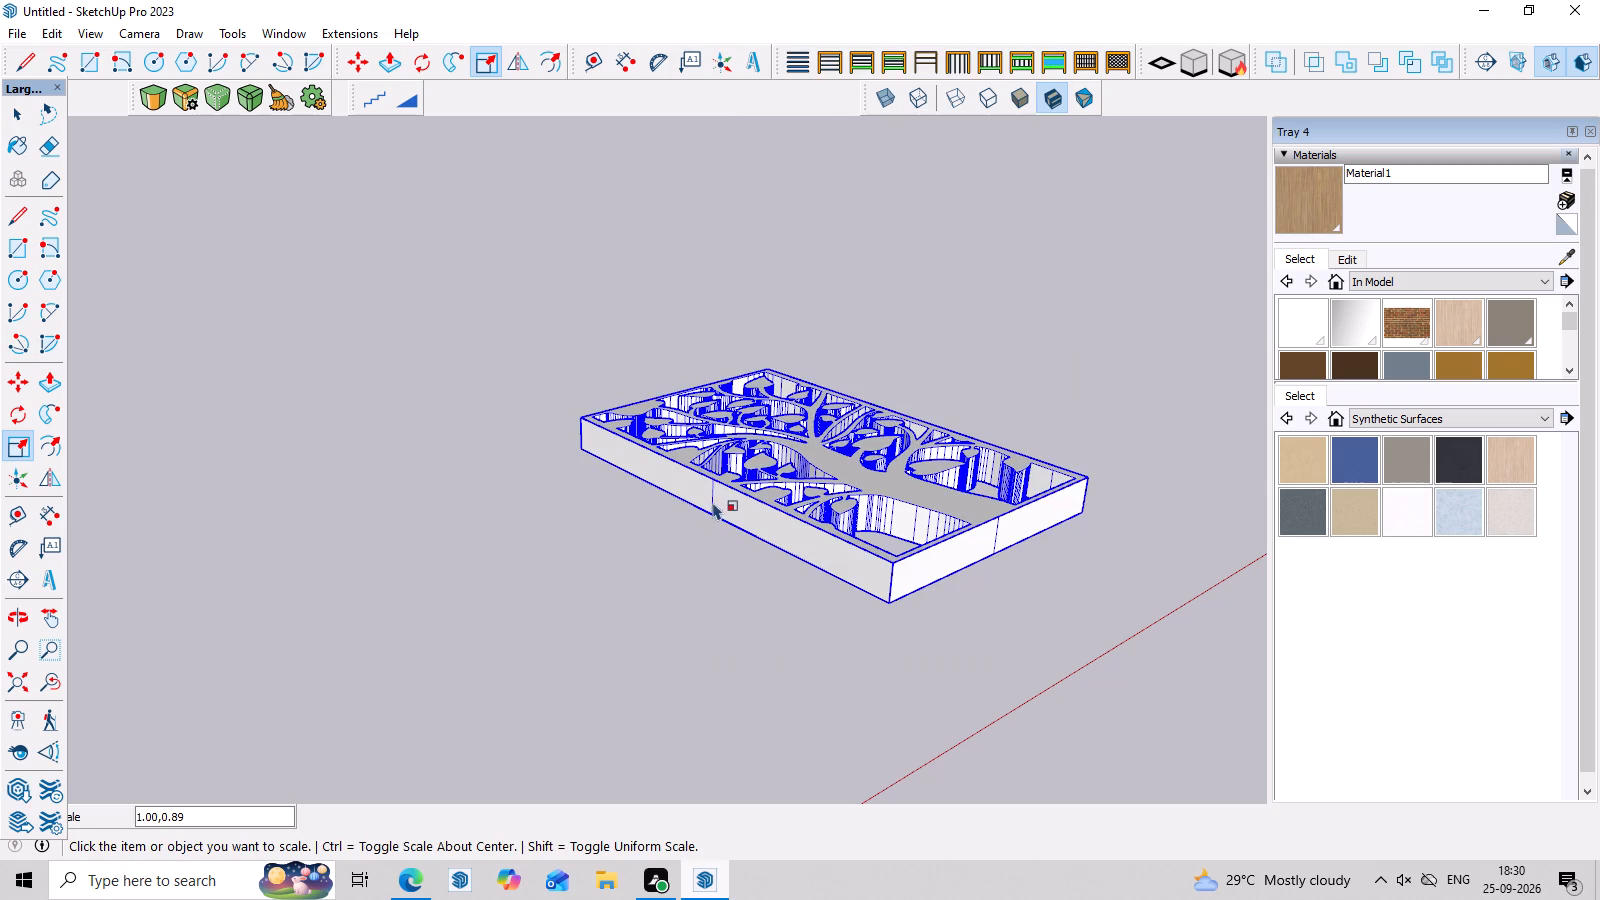
{"action": "key", "text": "space"}
{"action": "left_click", "coordinate": [731, 499]}
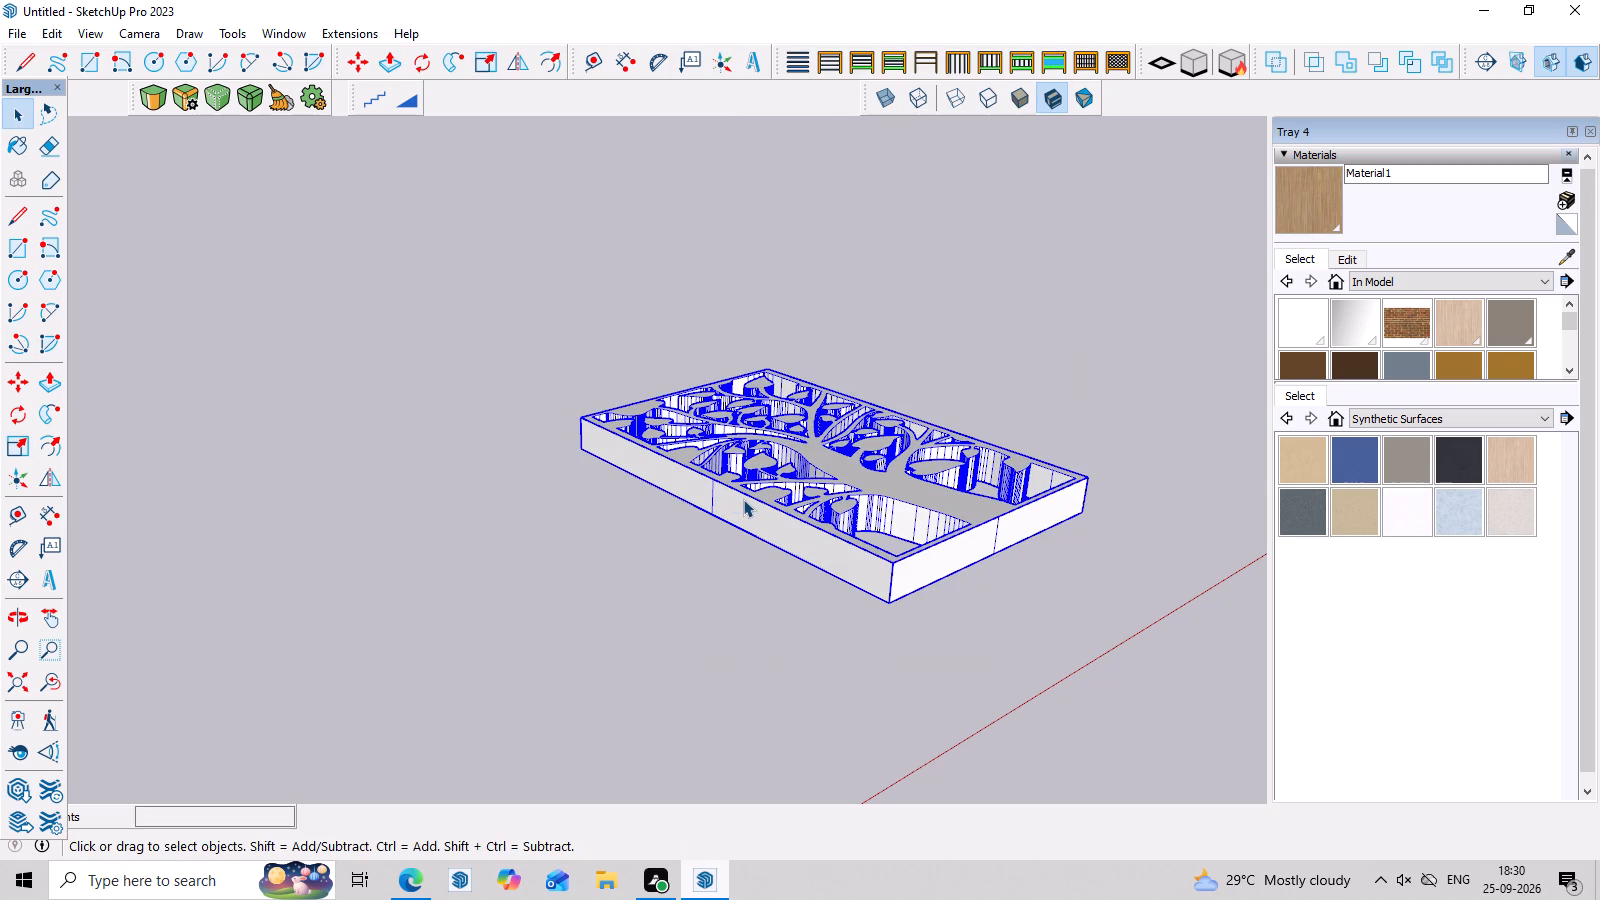
{"action": "key", "text": "s"}
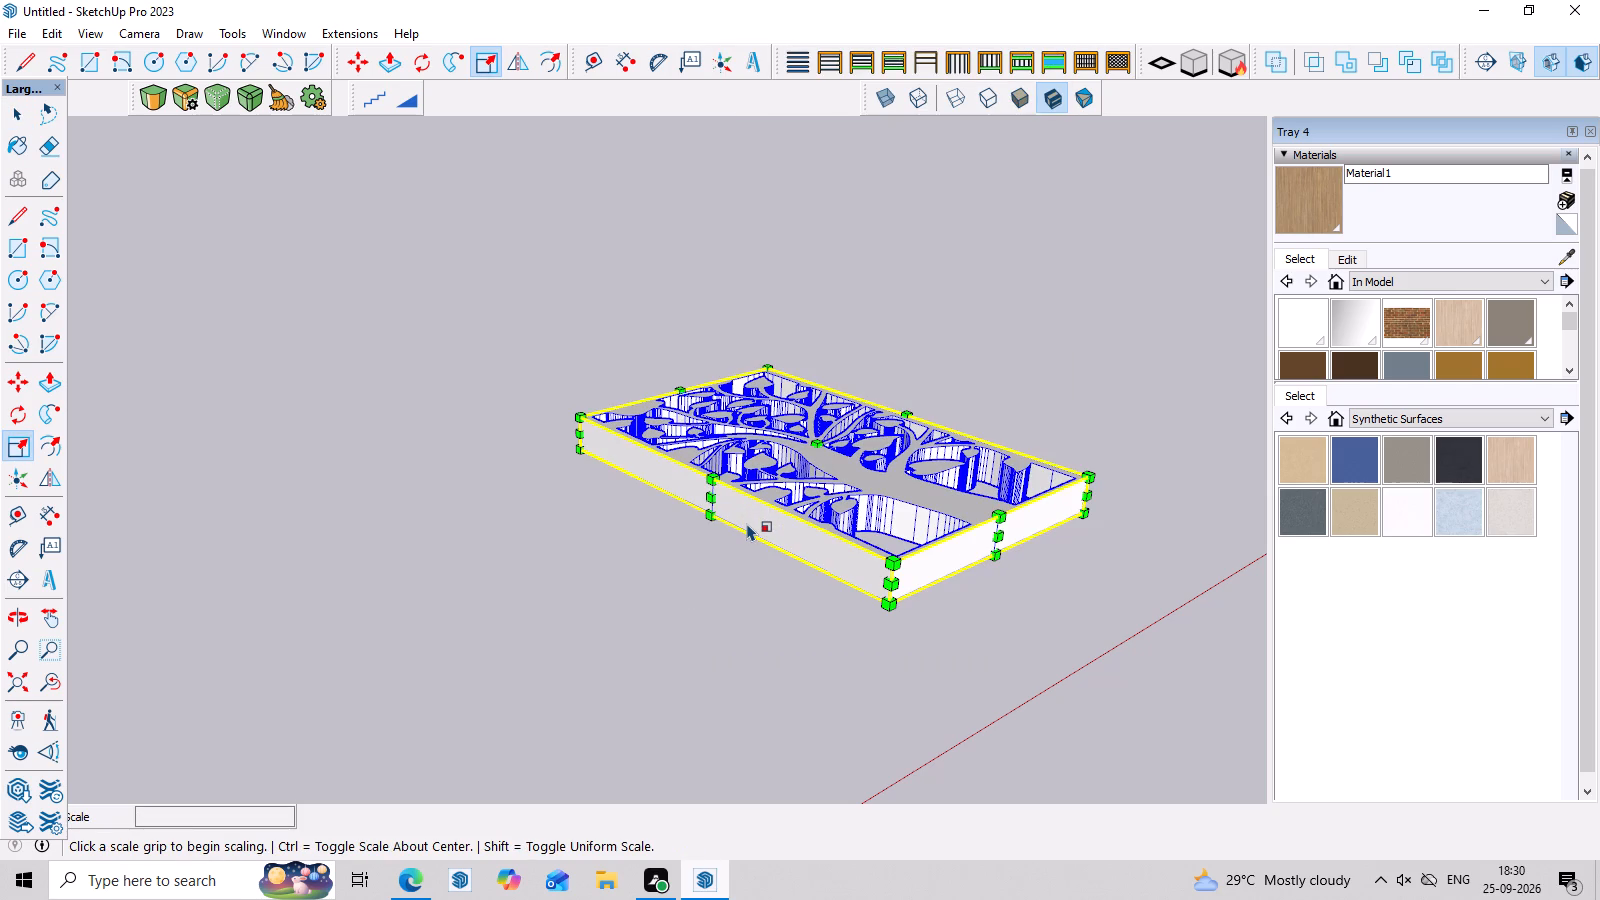
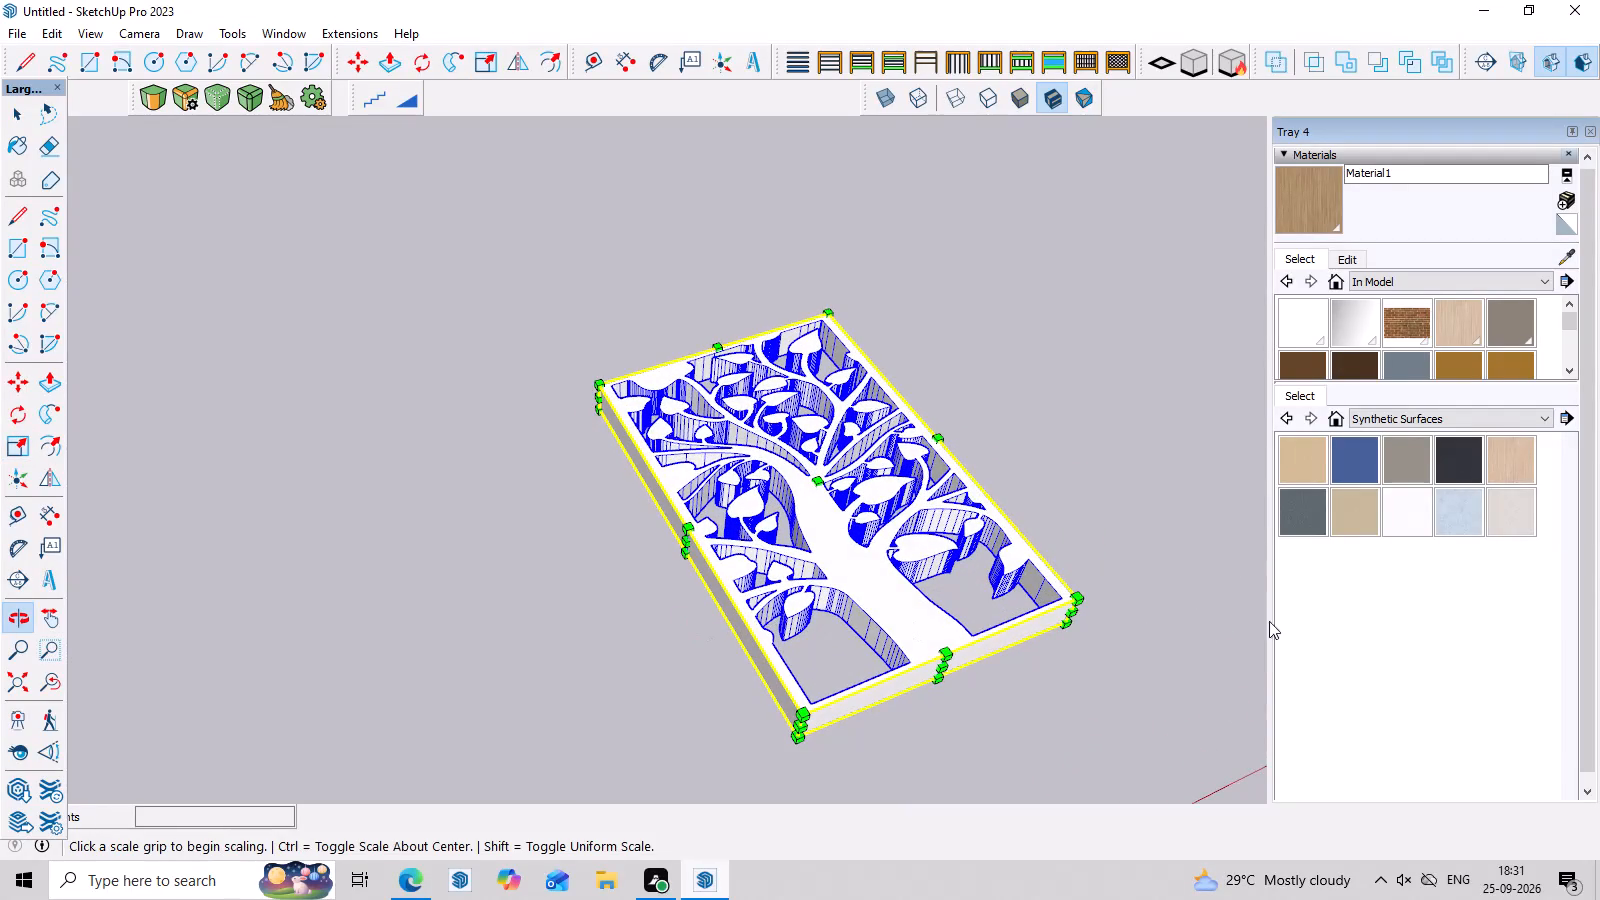
With Scale, thin the tree jali panel by a factor of about 0.24, then narrow its width by about 0.69.
{"action": "scroll", "coordinate": [903, 693], "scroll_direction": "up", "scroll_amount": 2}
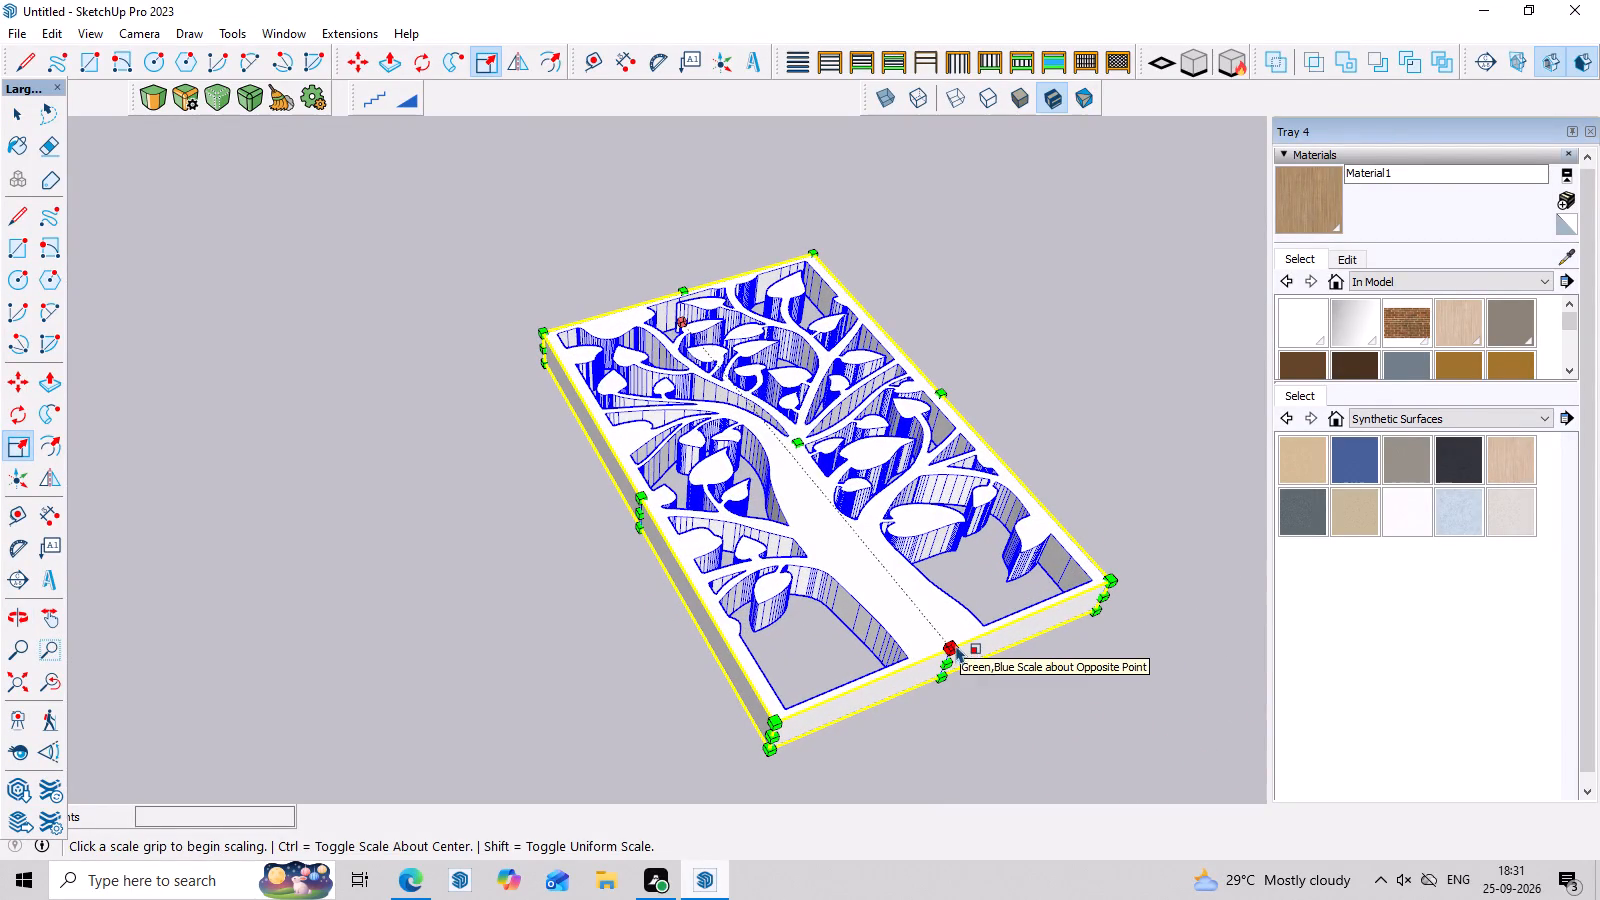
{"action": "left_click", "coordinate": [956, 645]}
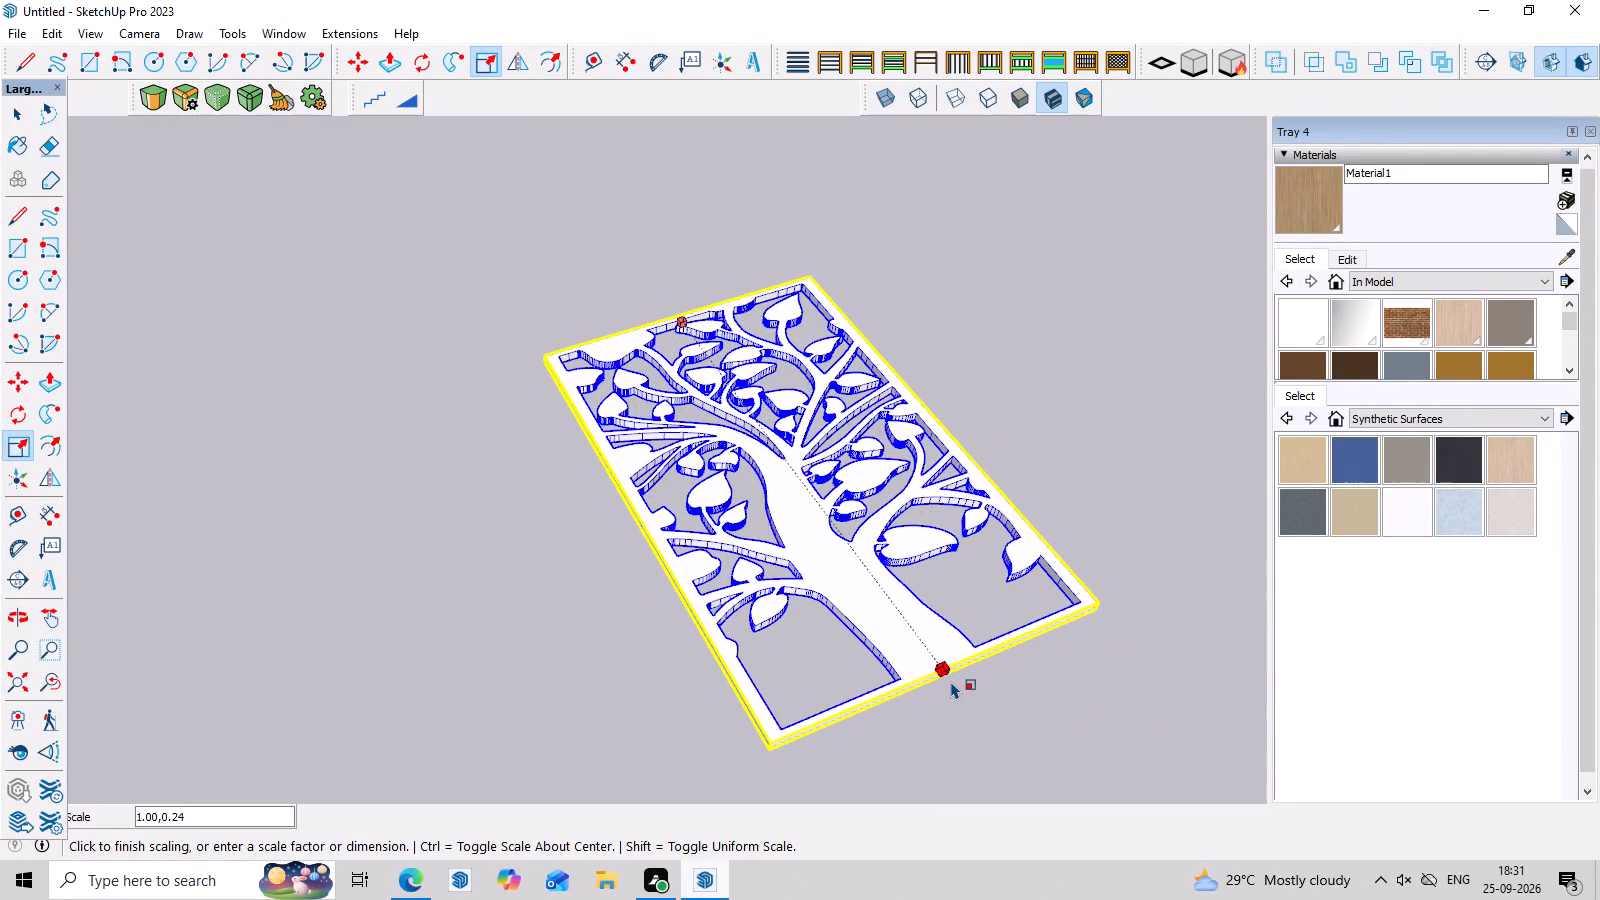
{"action": "left_click", "coordinate": [951, 681]}
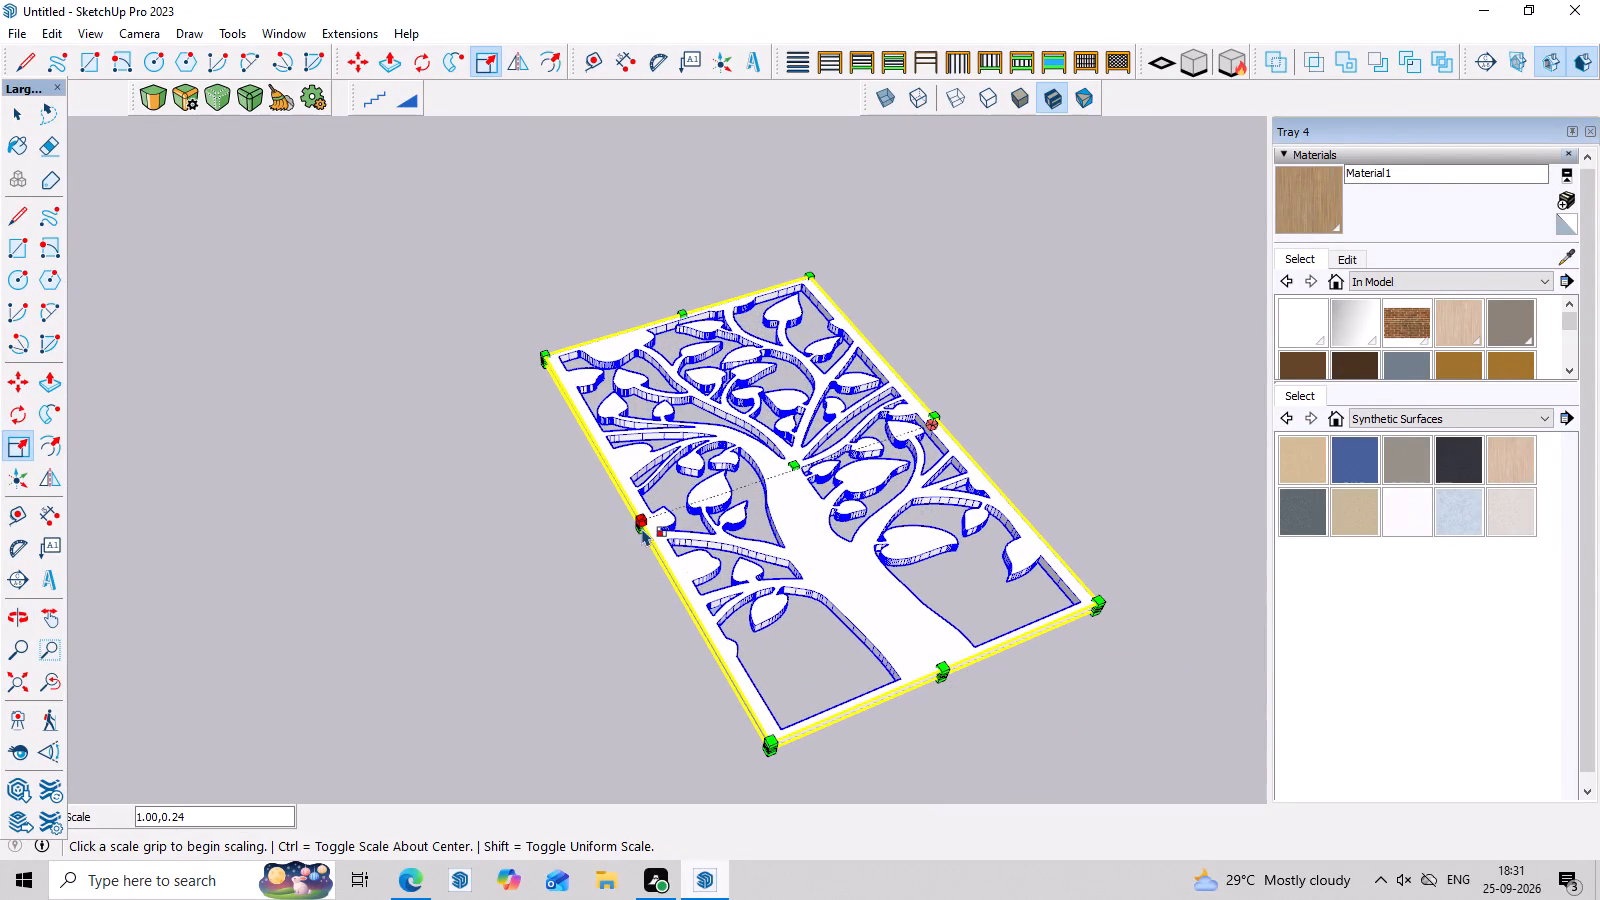
{"action": "left_click", "coordinate": [641, 518]}
{"action": "left_click", "coordinate": [736, 491]}
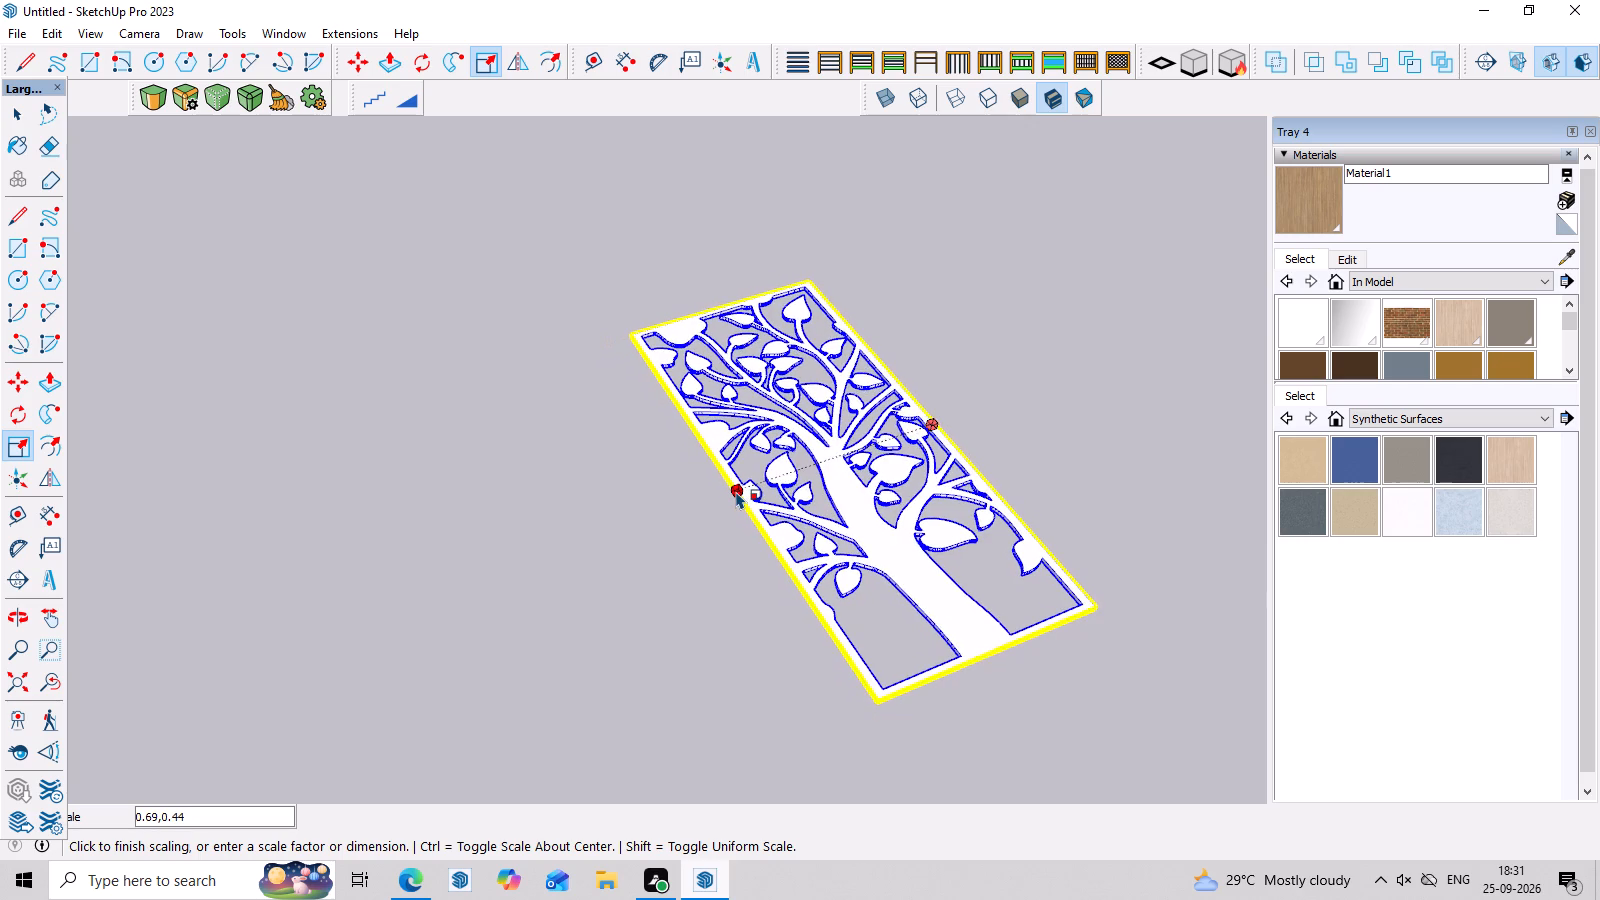
Scale the tree jali panel to about 0.50 of its length and about 0.55 of its width.
{"action": "scroll", "coordinate": [1021, 440], "scroll_direction": "down", "scroll_amount": 6}
{"action": "middle_click_drag", "start_coordinate": [1133, 490], "coordinate": [950, 574]}
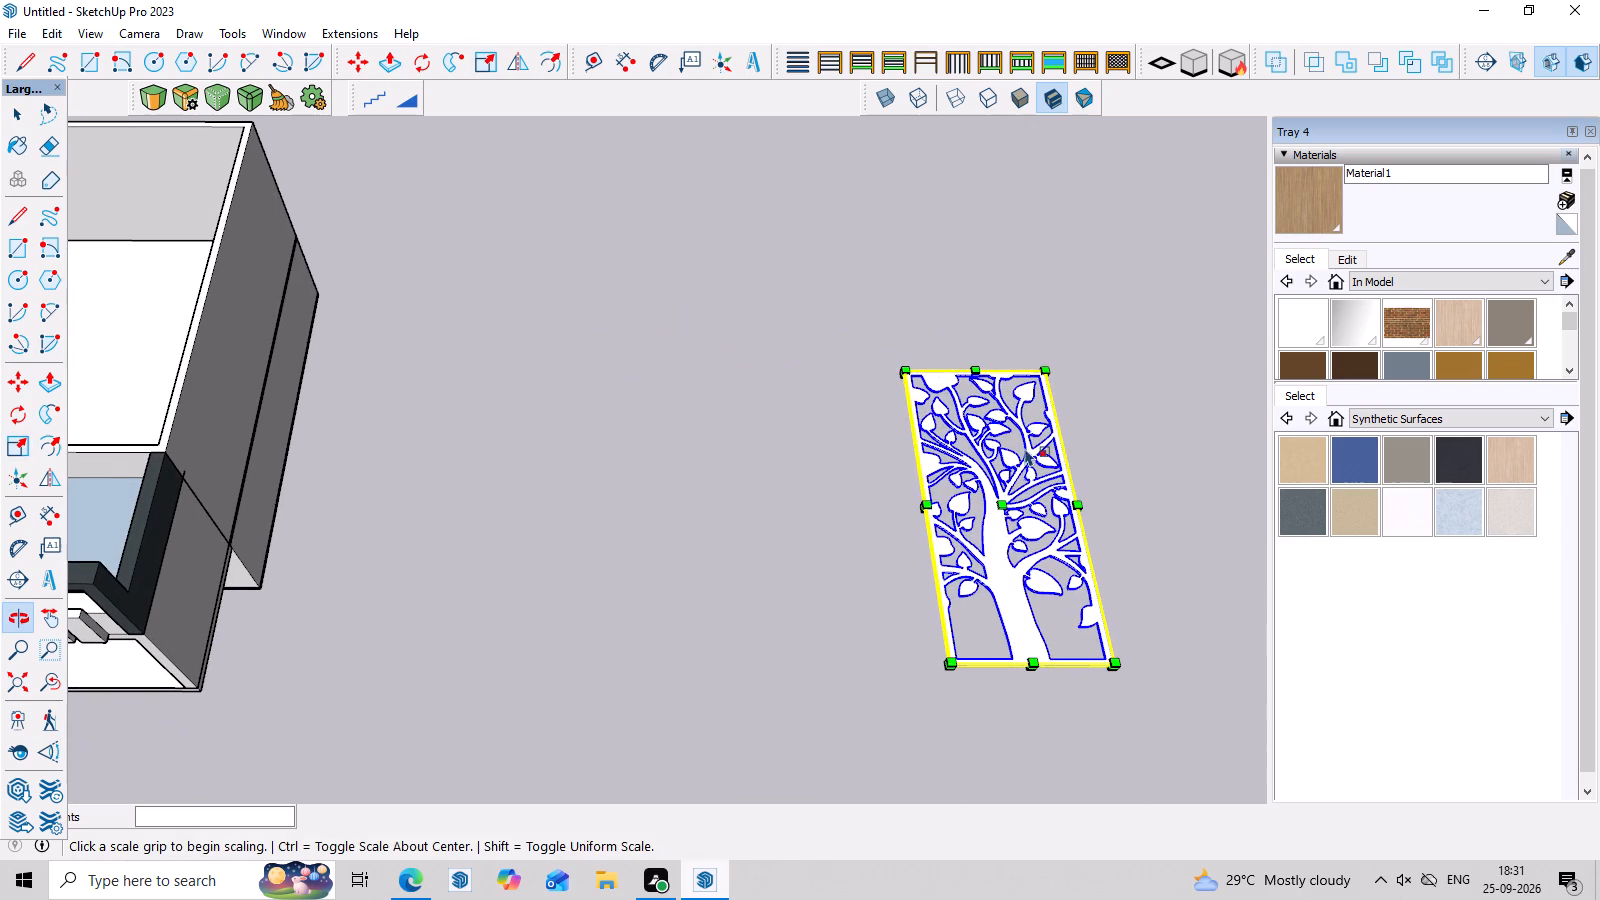
{"action": "left_click", "coordinate": [976, 369]}
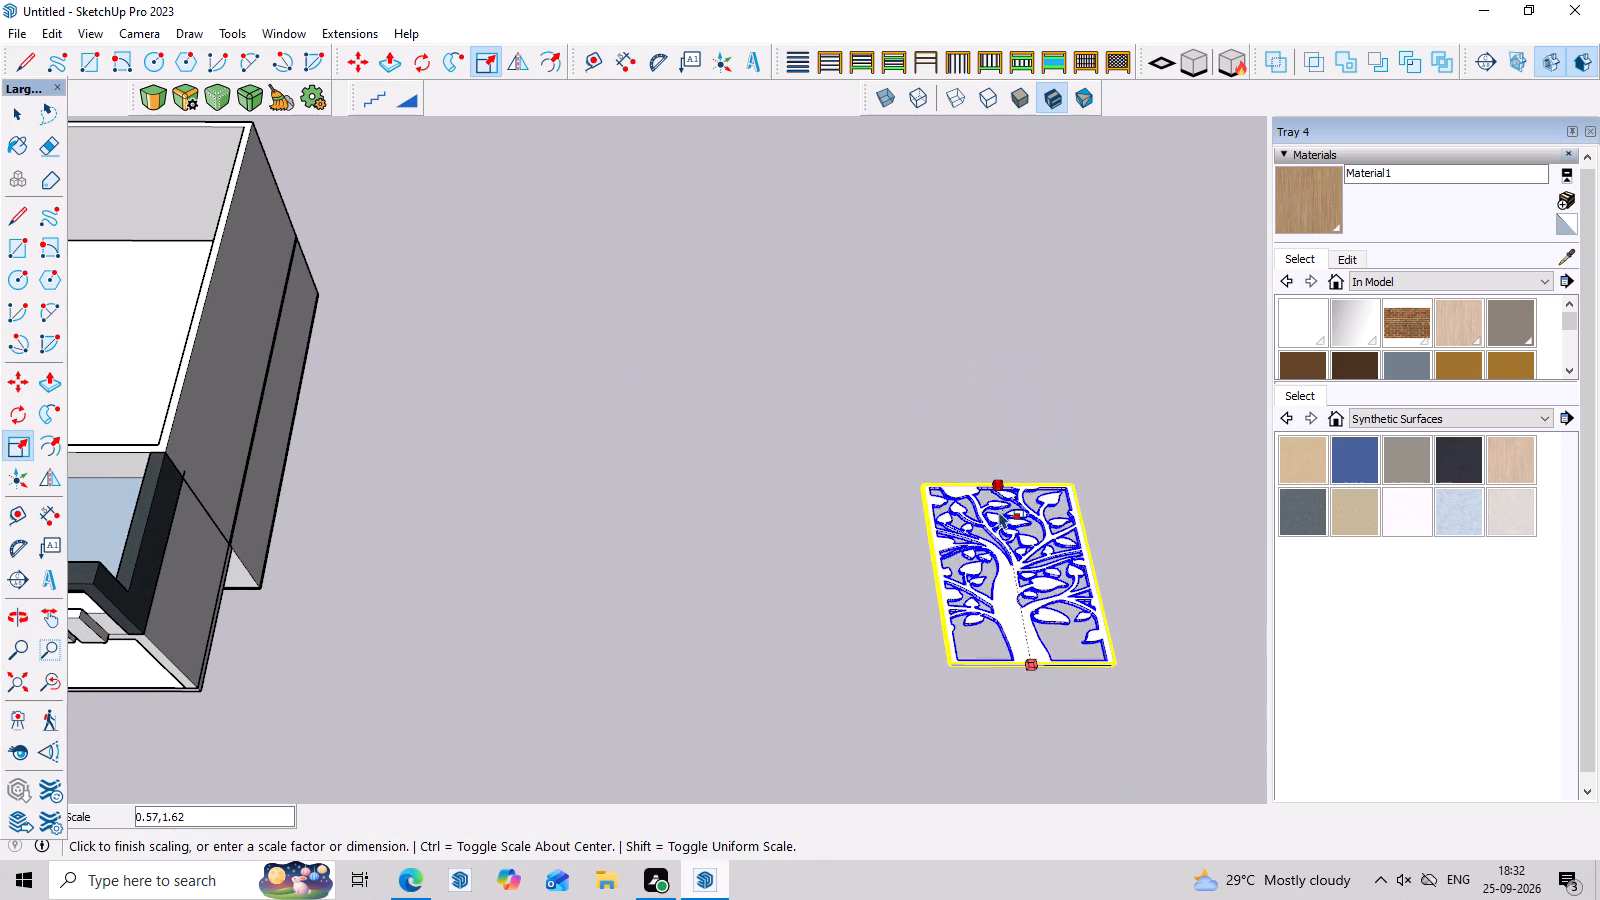
{"action": "left_click", "coordinate": [999, 524]}
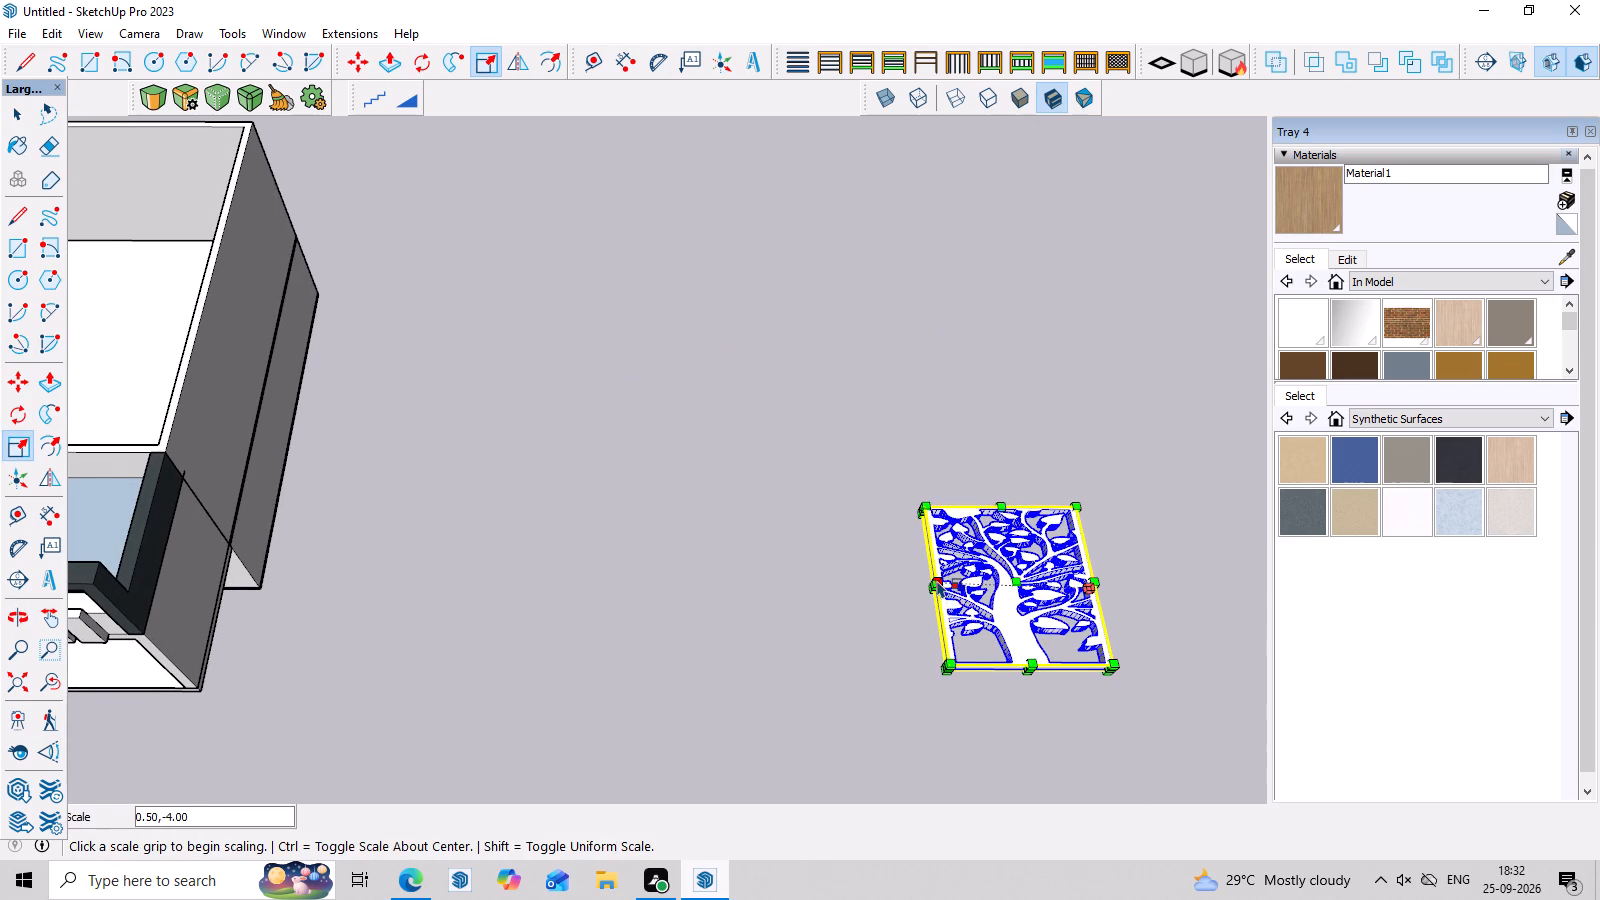
{"action": "left_click", "coordinate": [937, 580]}
{"action": "left_click", "coordinate": [1007, 583]}
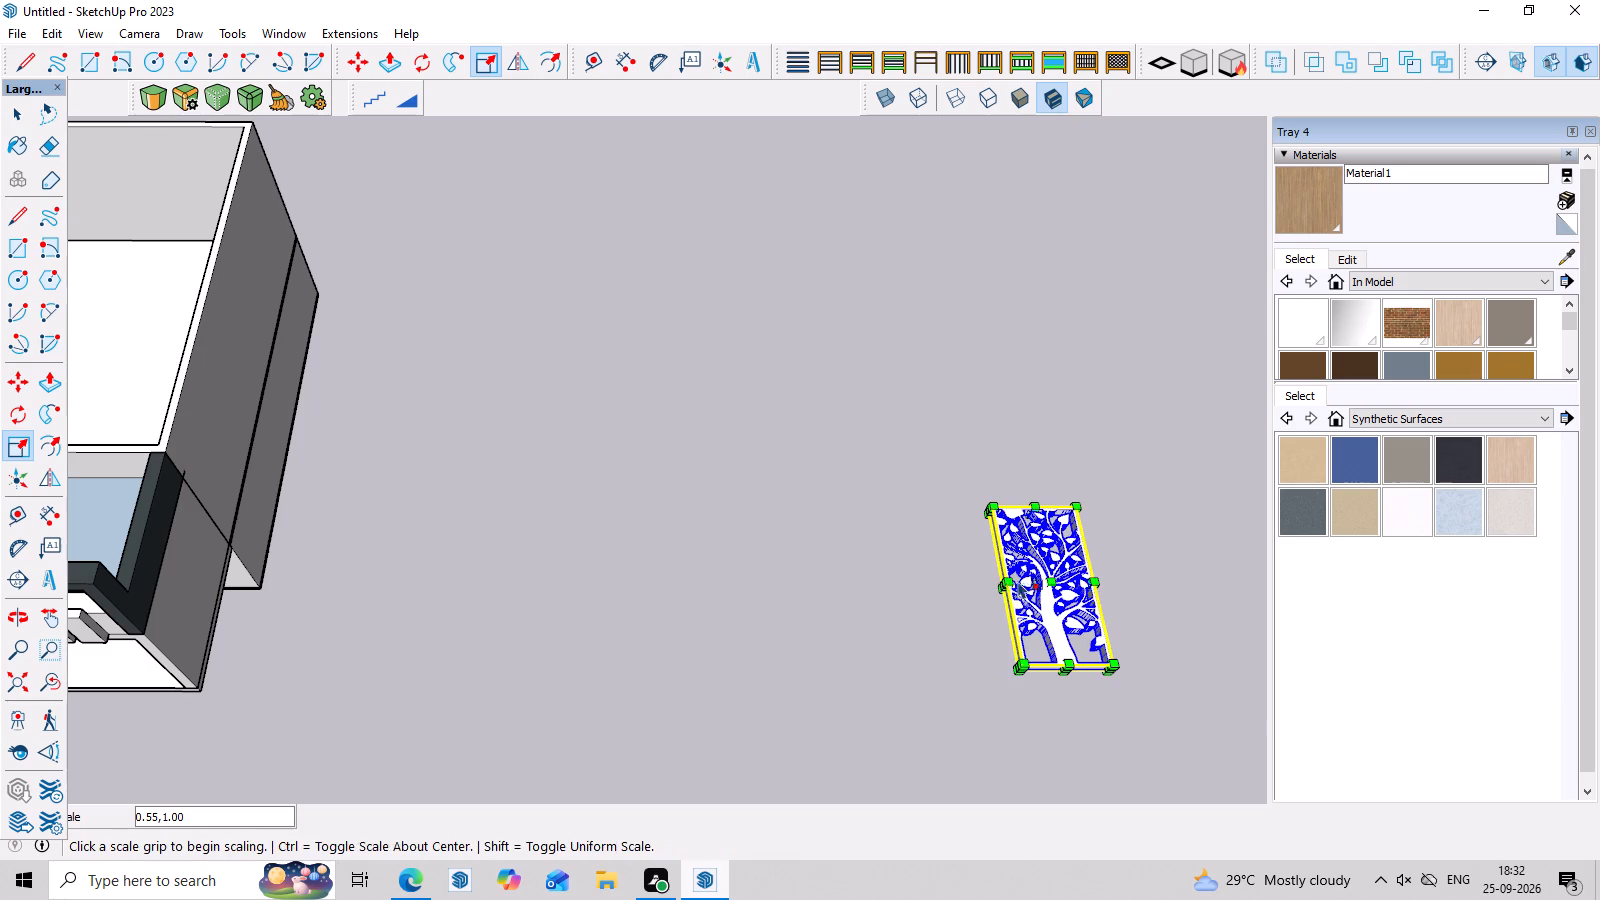
{"action": "middle_click_drag", "start_coordinate": [1078, 539], "coordinate": [1073, 650]}
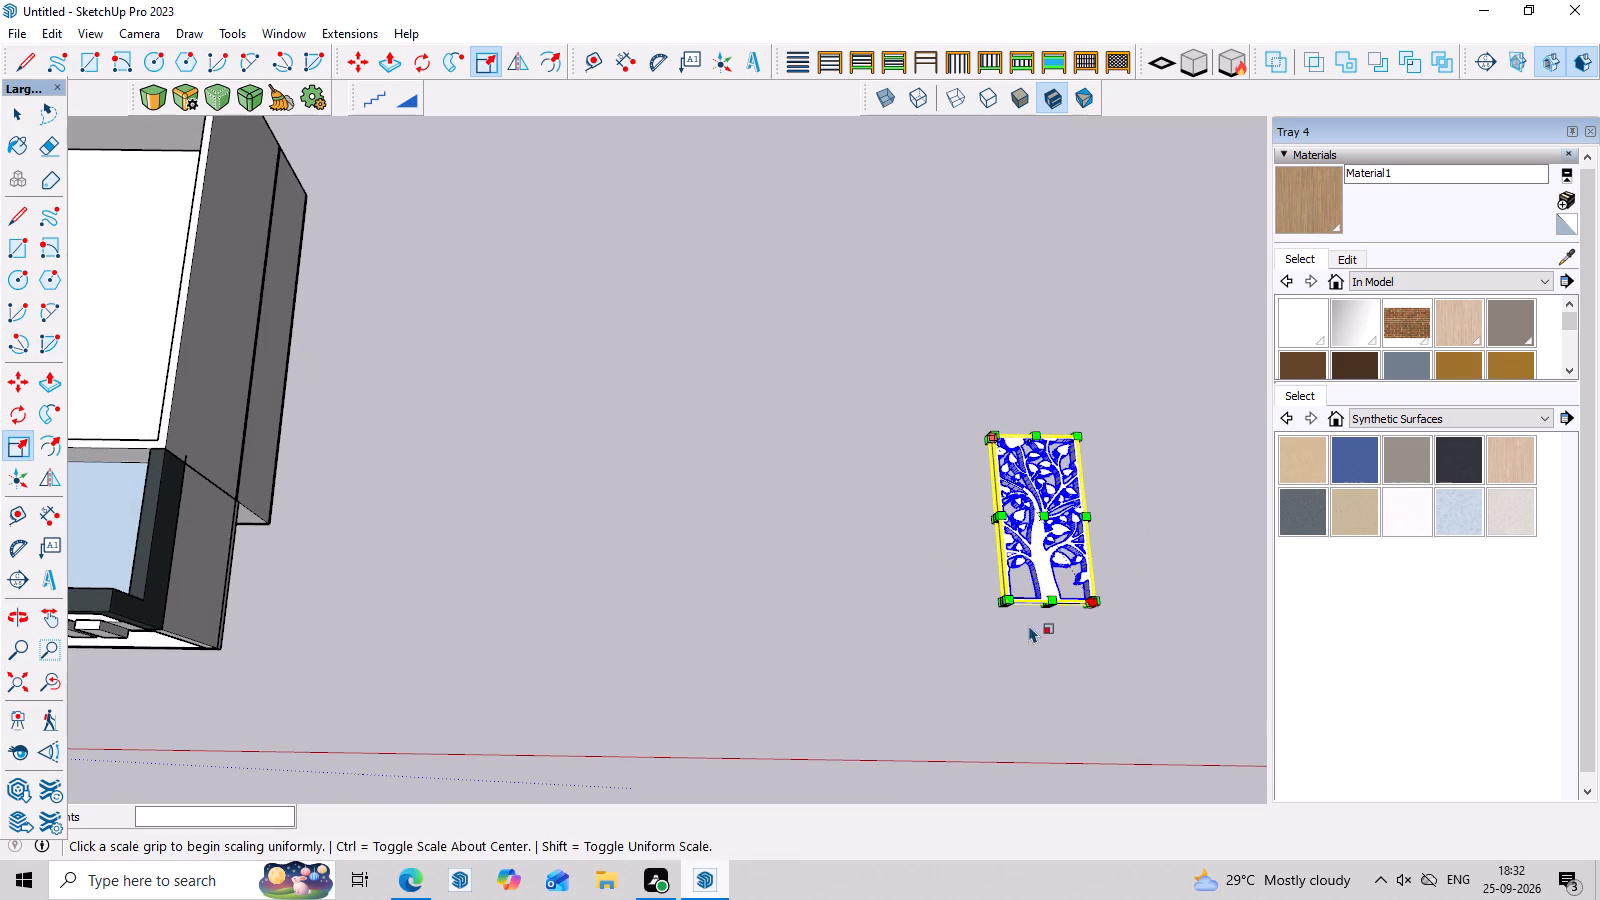
{"action": "scroll", "coordinate": [1029, 625], "scroll_direction": "up", "scroll_amount": 3}
{"action": "left_click", "coordinate": [1171, 498]}
{"action": "key", "text": "Escape"}
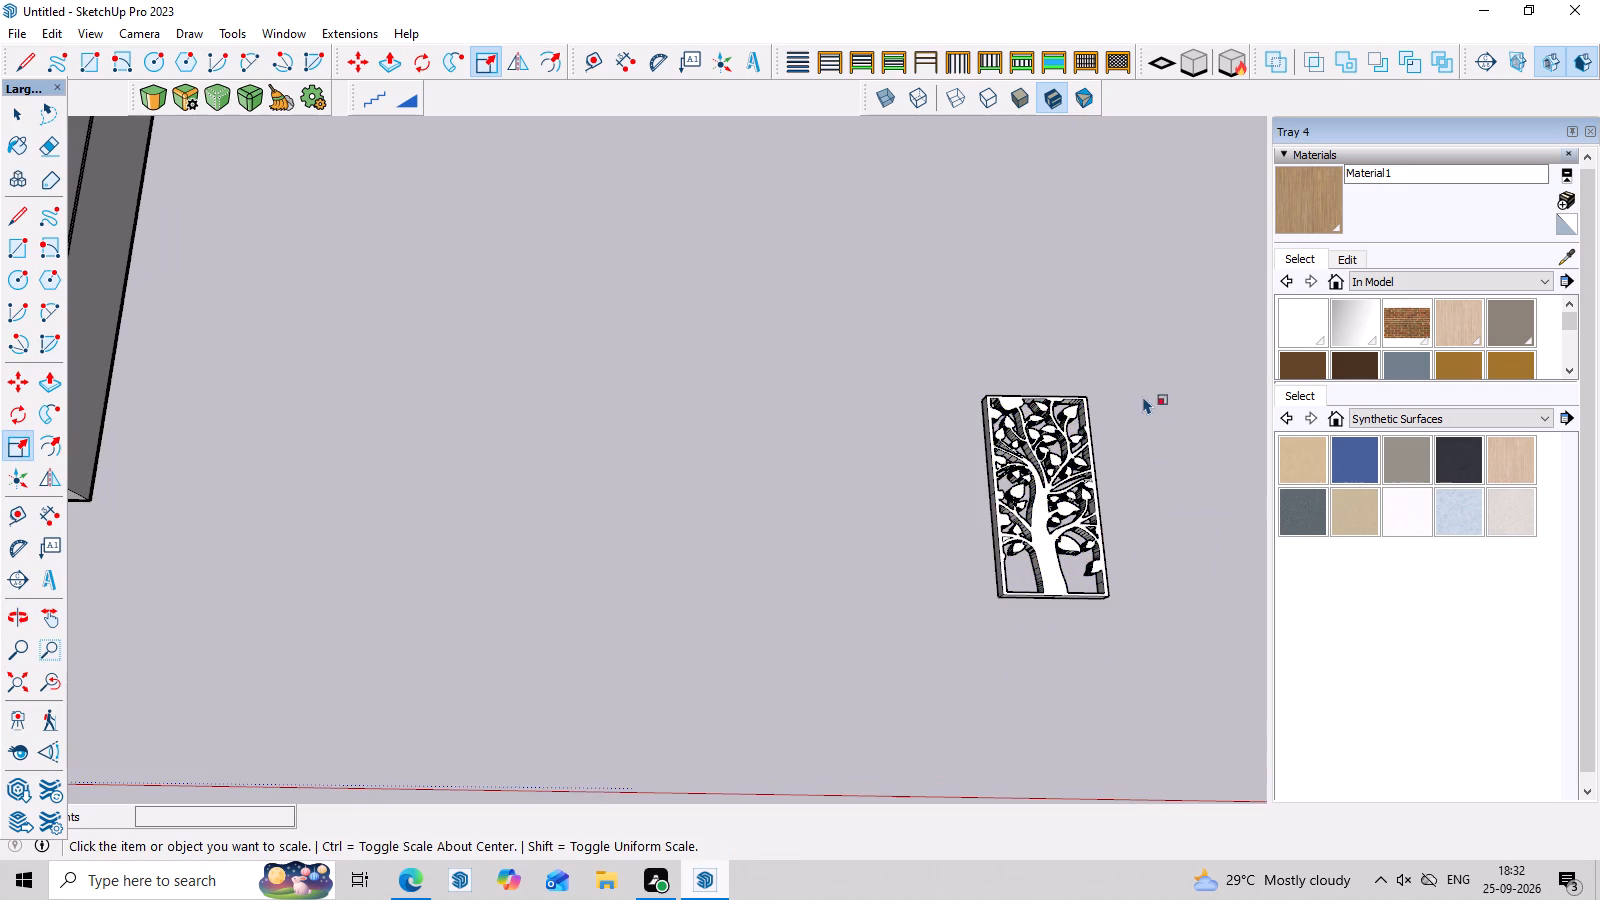
Stand the tree jali panel upright by rotating it 90 degrees about the red axis from its bottom corner.
{"action": "left_click_drag", "start_coordinate": [1134, 408], "coordinate": [1045, 598]}
{"action": "key", "text": "space"}
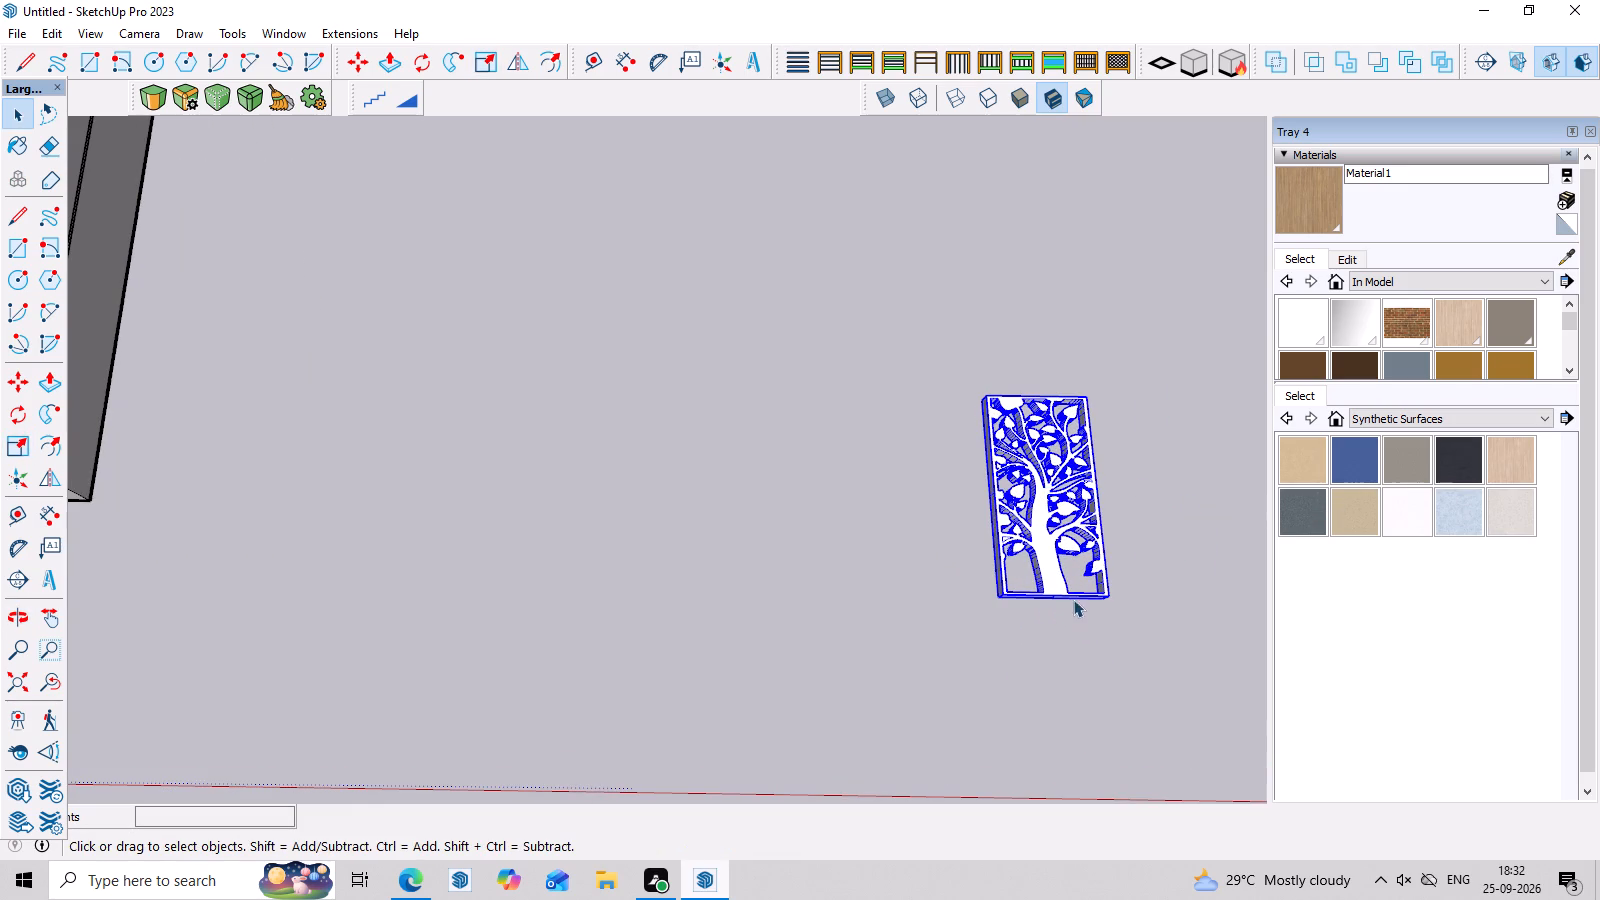
{"action": "key", "text": "q"}
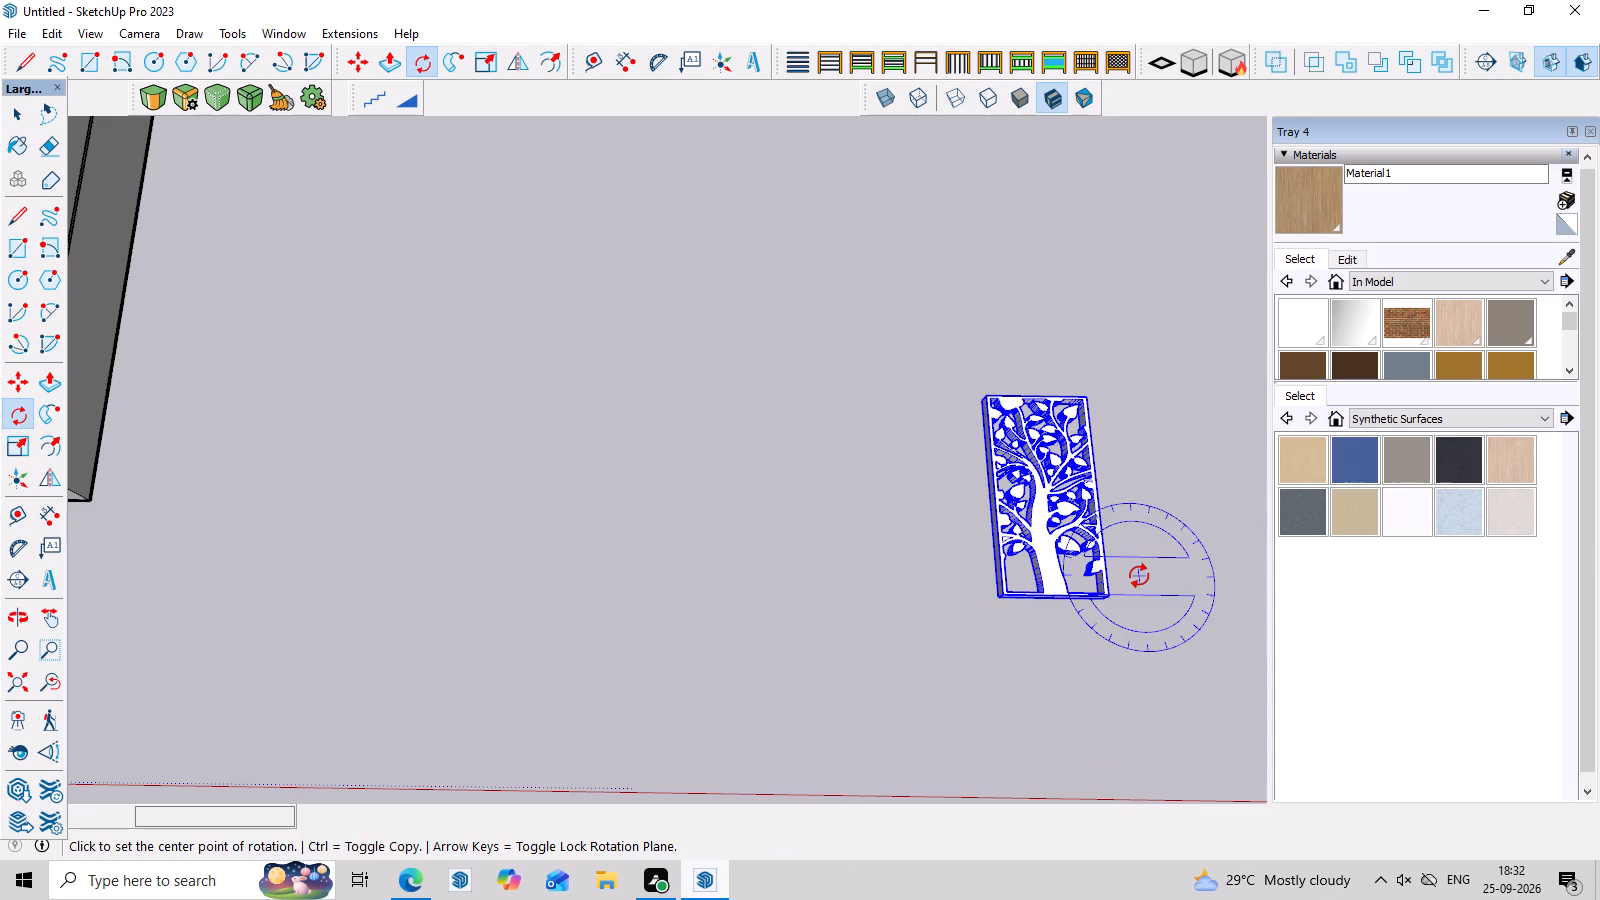
{"action": "scroll", "coordinate": [986, 641], "scroll_direction": "down", "scroll_amount": 11}
{"action": "middle_click_drag", "start_coordinate": [1003, 696], "coordinate": [996, 557]}
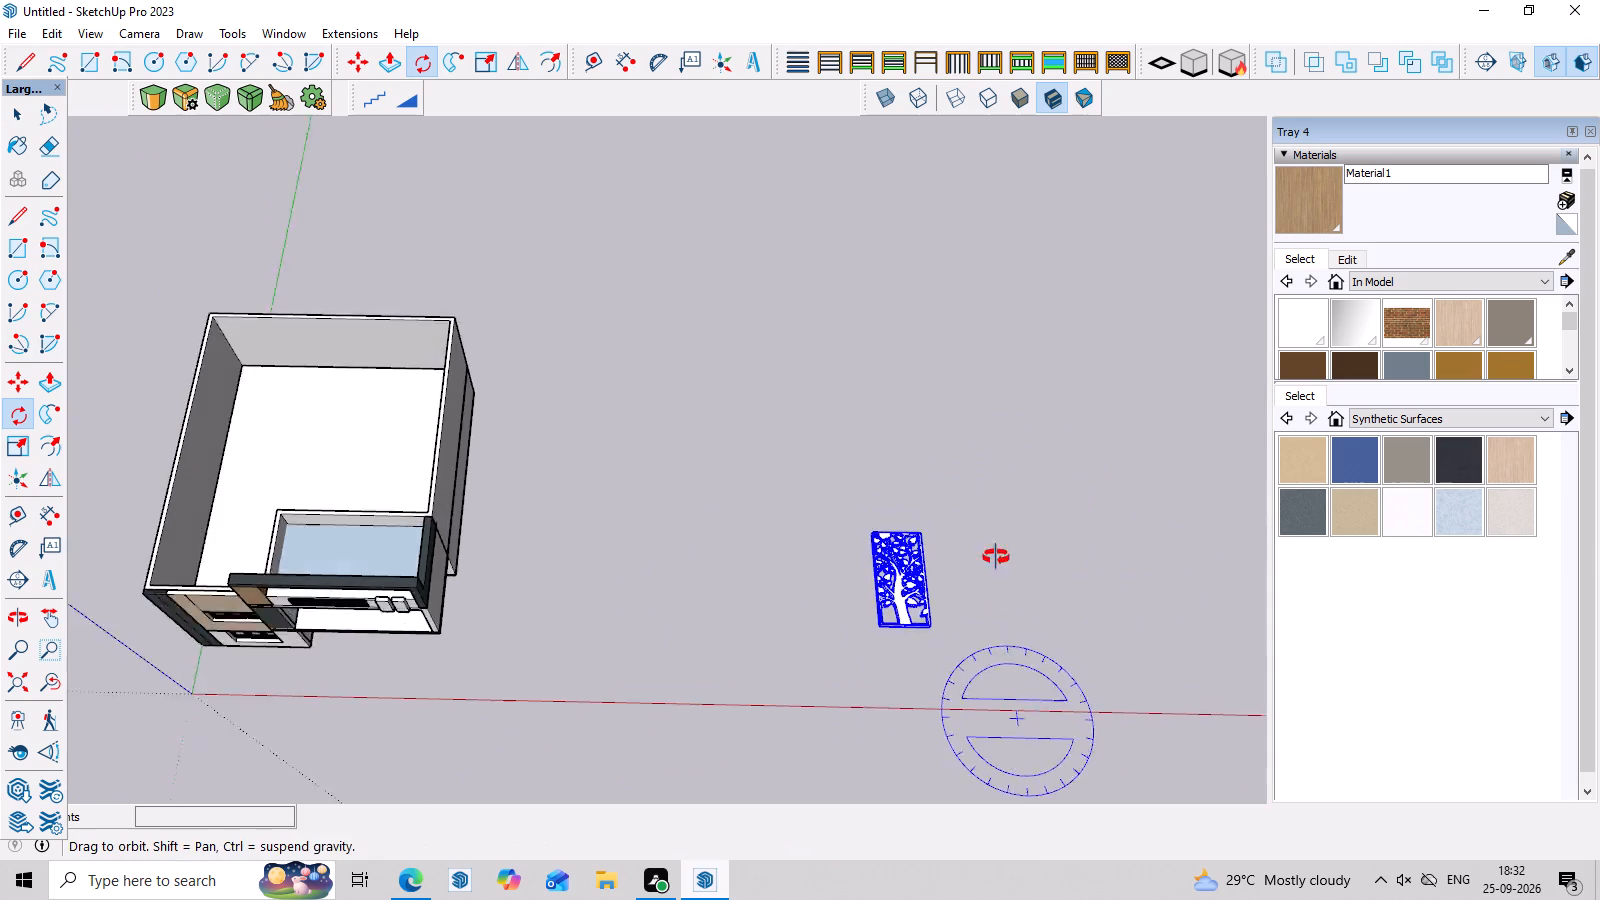
{"action": "middle_click_drag", "start_coordinate": [996, 557], "coordinate": [993, 452]}
{"action": "key", "text": "Right"}
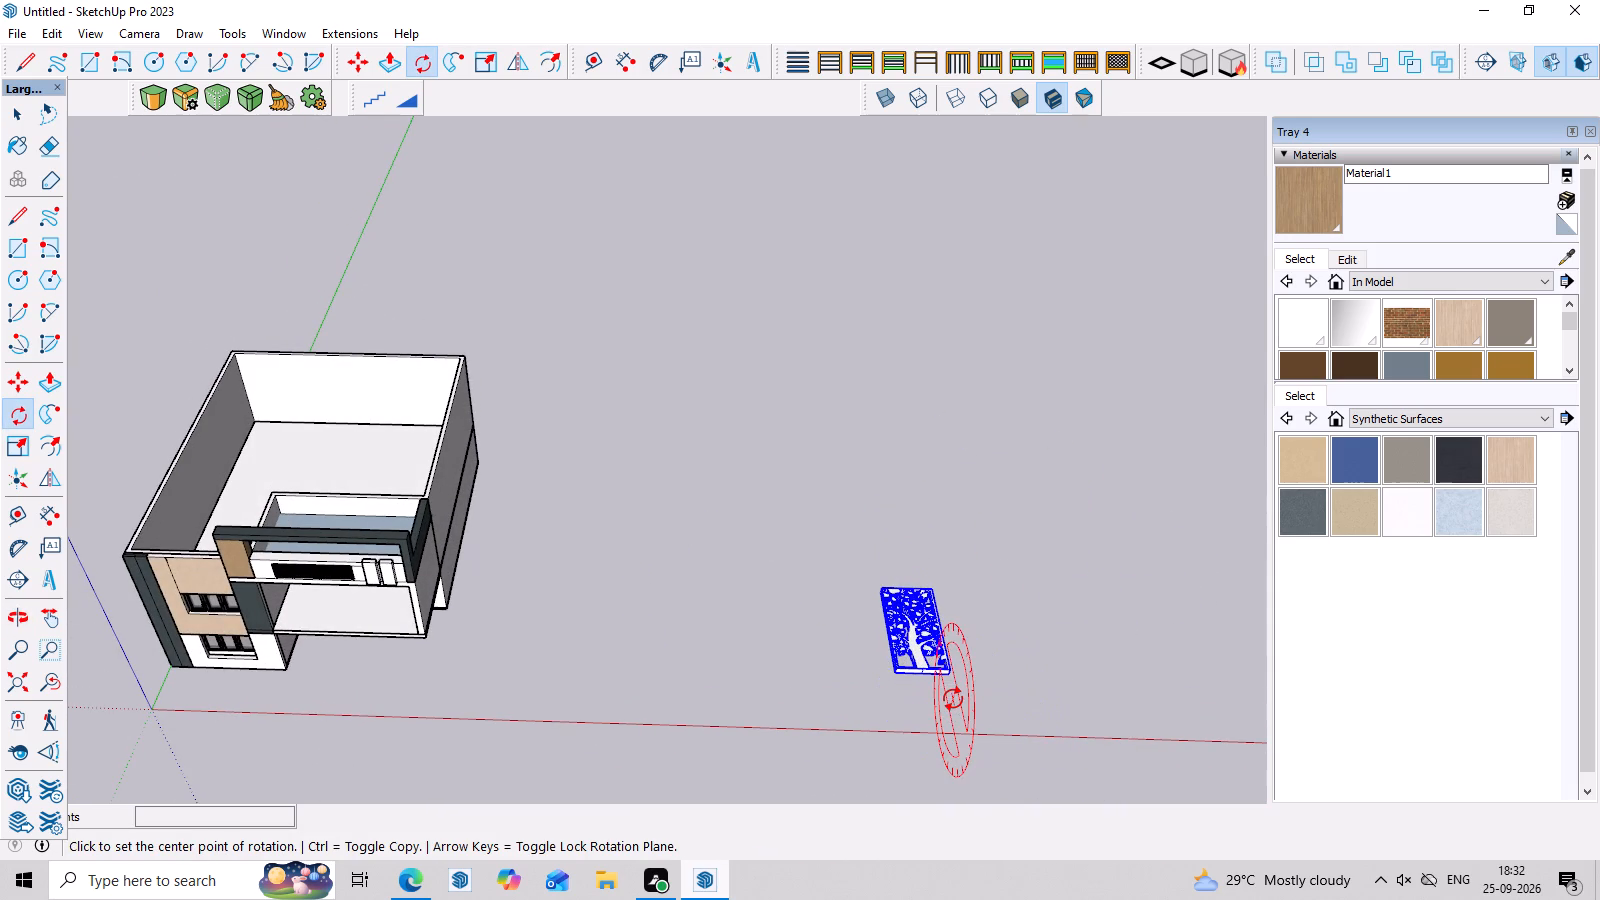
{"action": "left_click", "coordinate": [948, 669]}
{"action": "left_click", "coordinate": [1158, 665]}
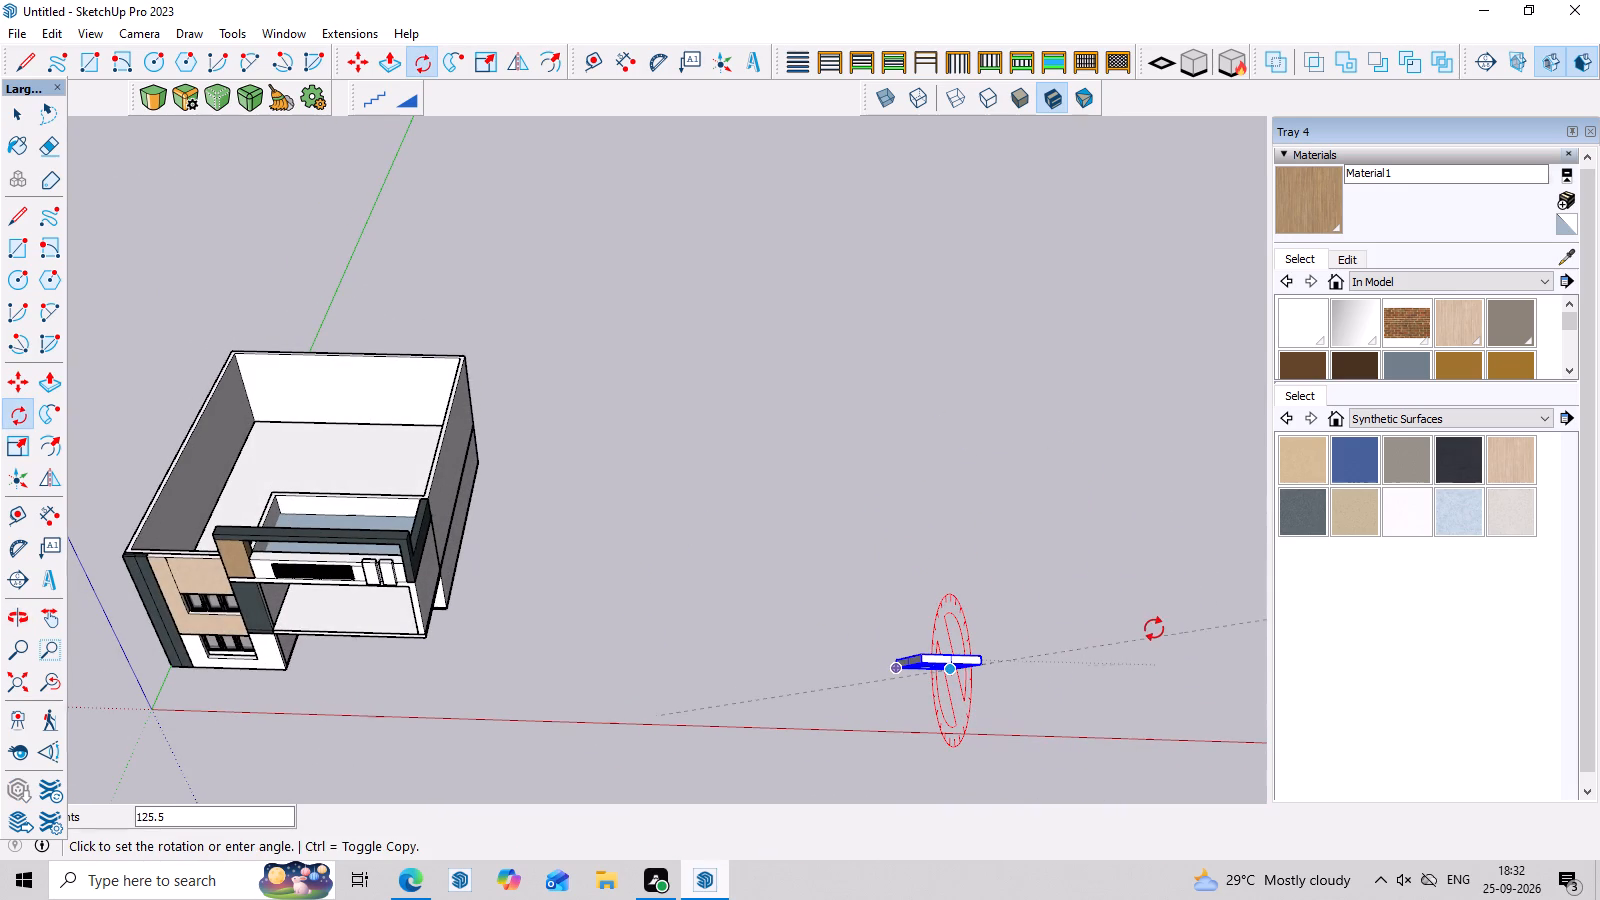
{"action": "type", "text": "90"}
{"action": "key", "text": "Return"}
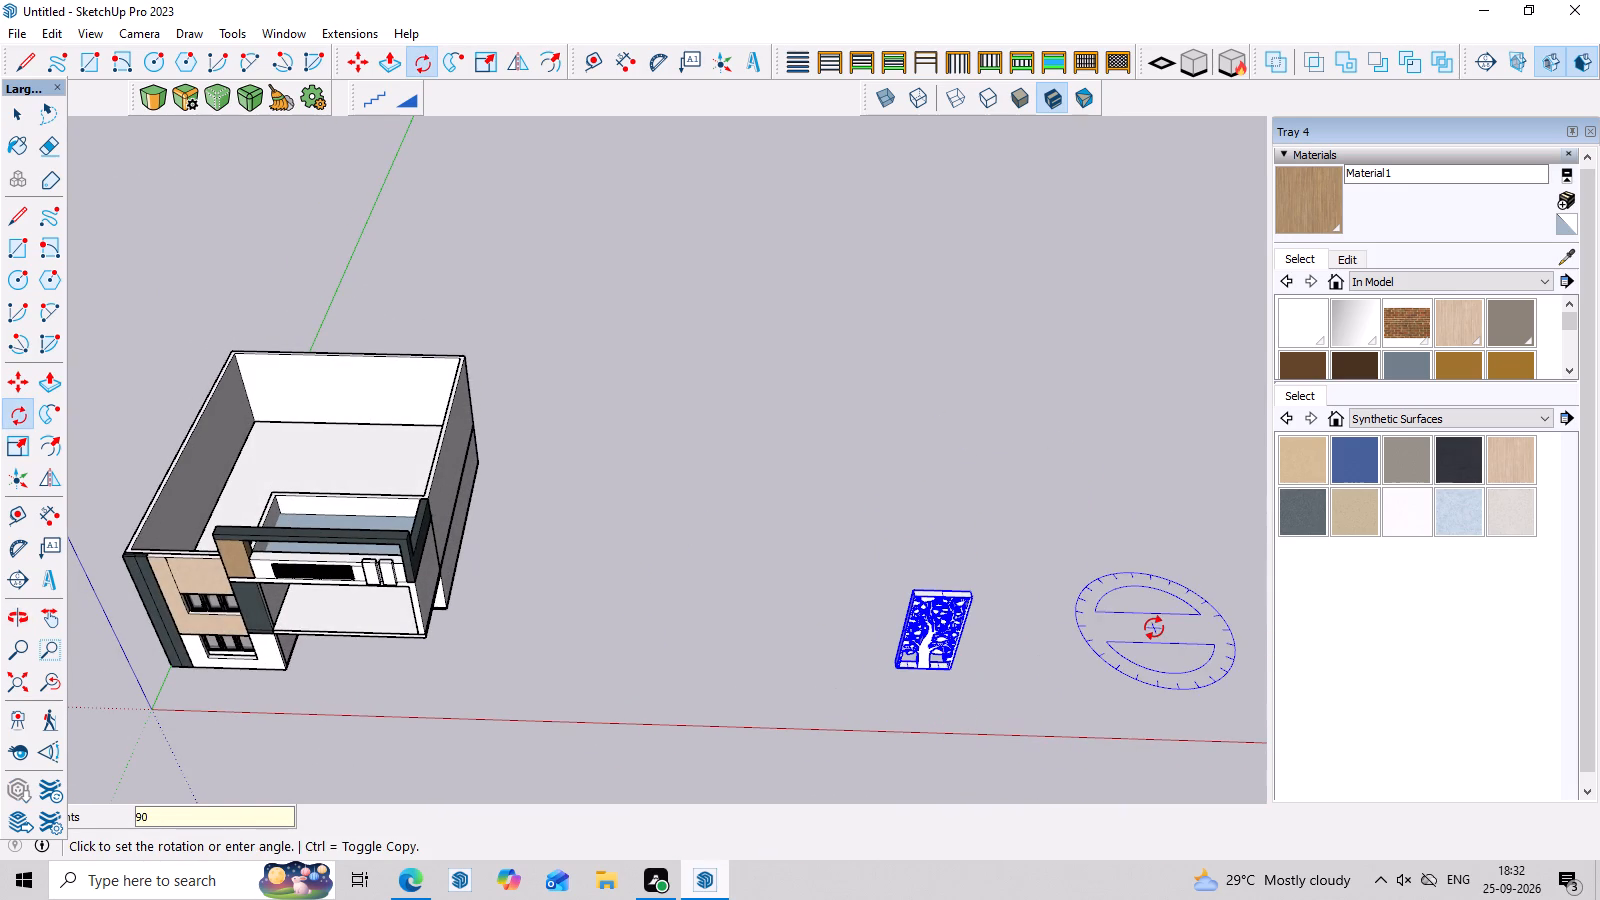
{"action": "middle_click_drag", "start_coordinate": [1102, 659], "coordinate": [1073, 378]}
{"action": "key", "text": "space"}
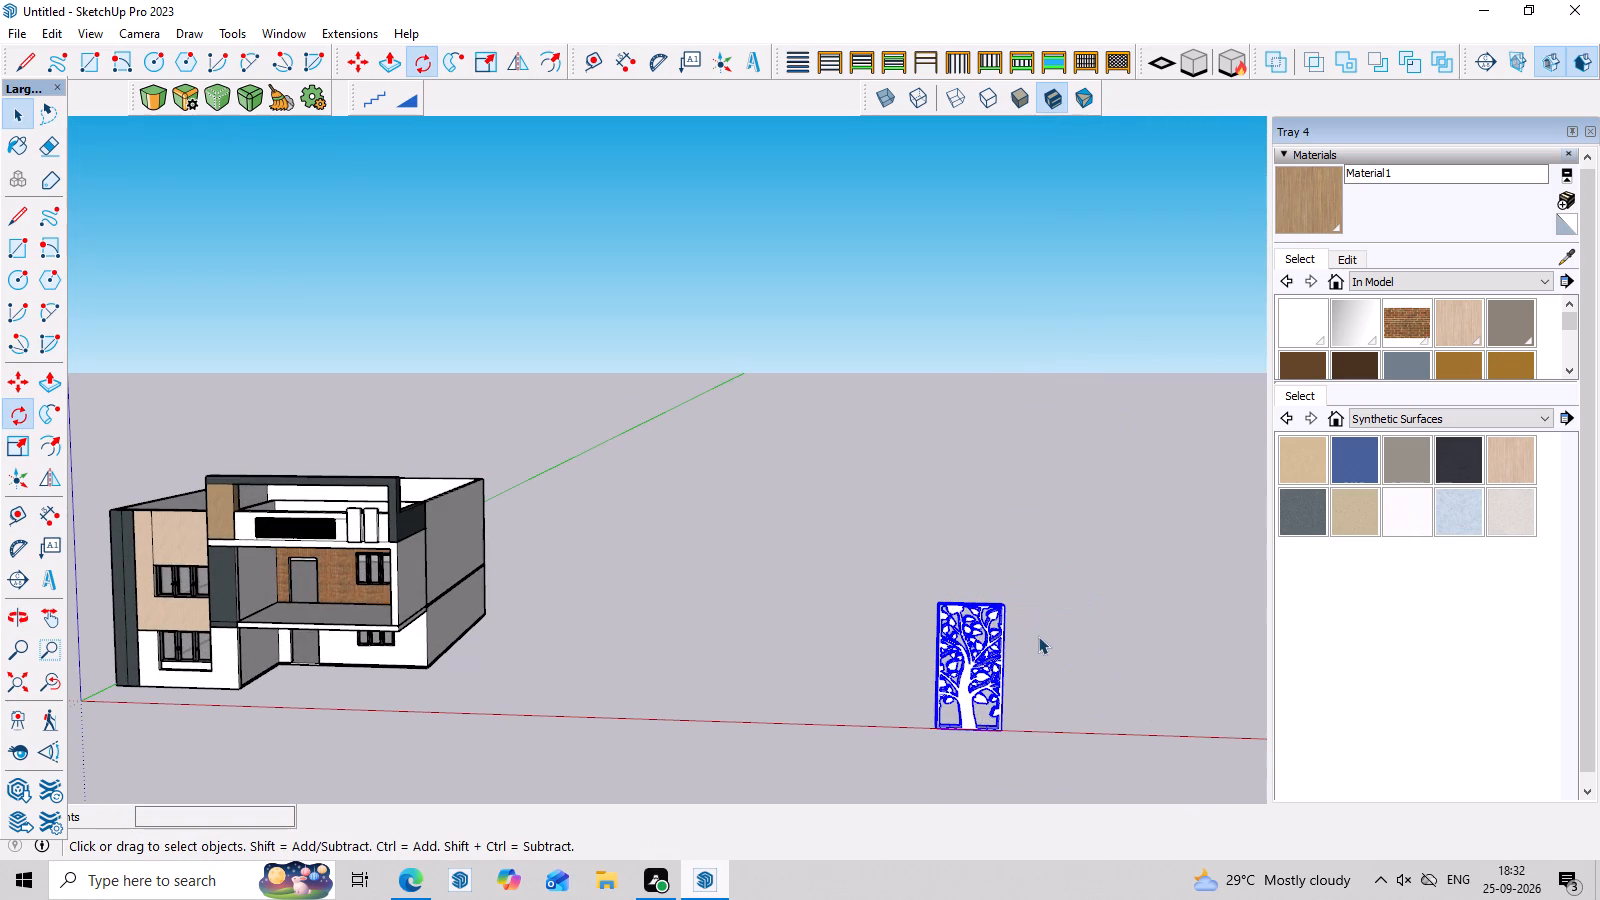
Scale the upright tree jali panel to about 0.55 of its width and about 0.50 of its height.
{"action": "scroll", "coordinate": [987, 627], "scroll_direction": "down", "scroll_amount": 3}
{"action": "middle_click_drag", "start_coordinate": [1015, 704], "coordinate": [1029, 716]}
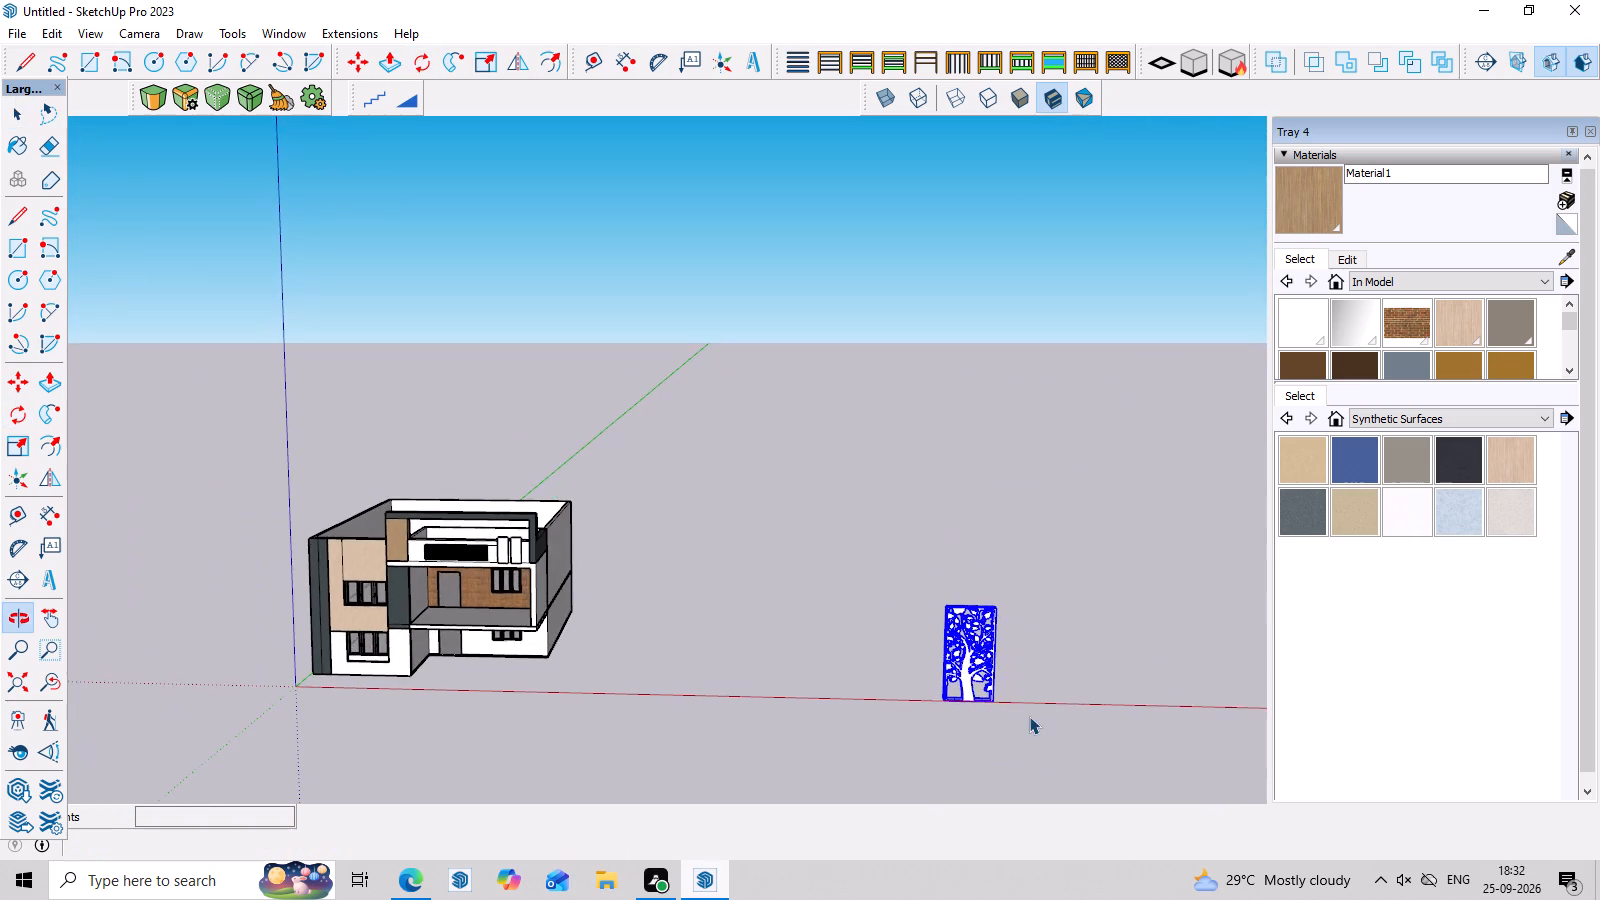
{"action": "scroll", "coordinate": [1015, 653], "scroll_direction": "up", "scroll_amount": 3}
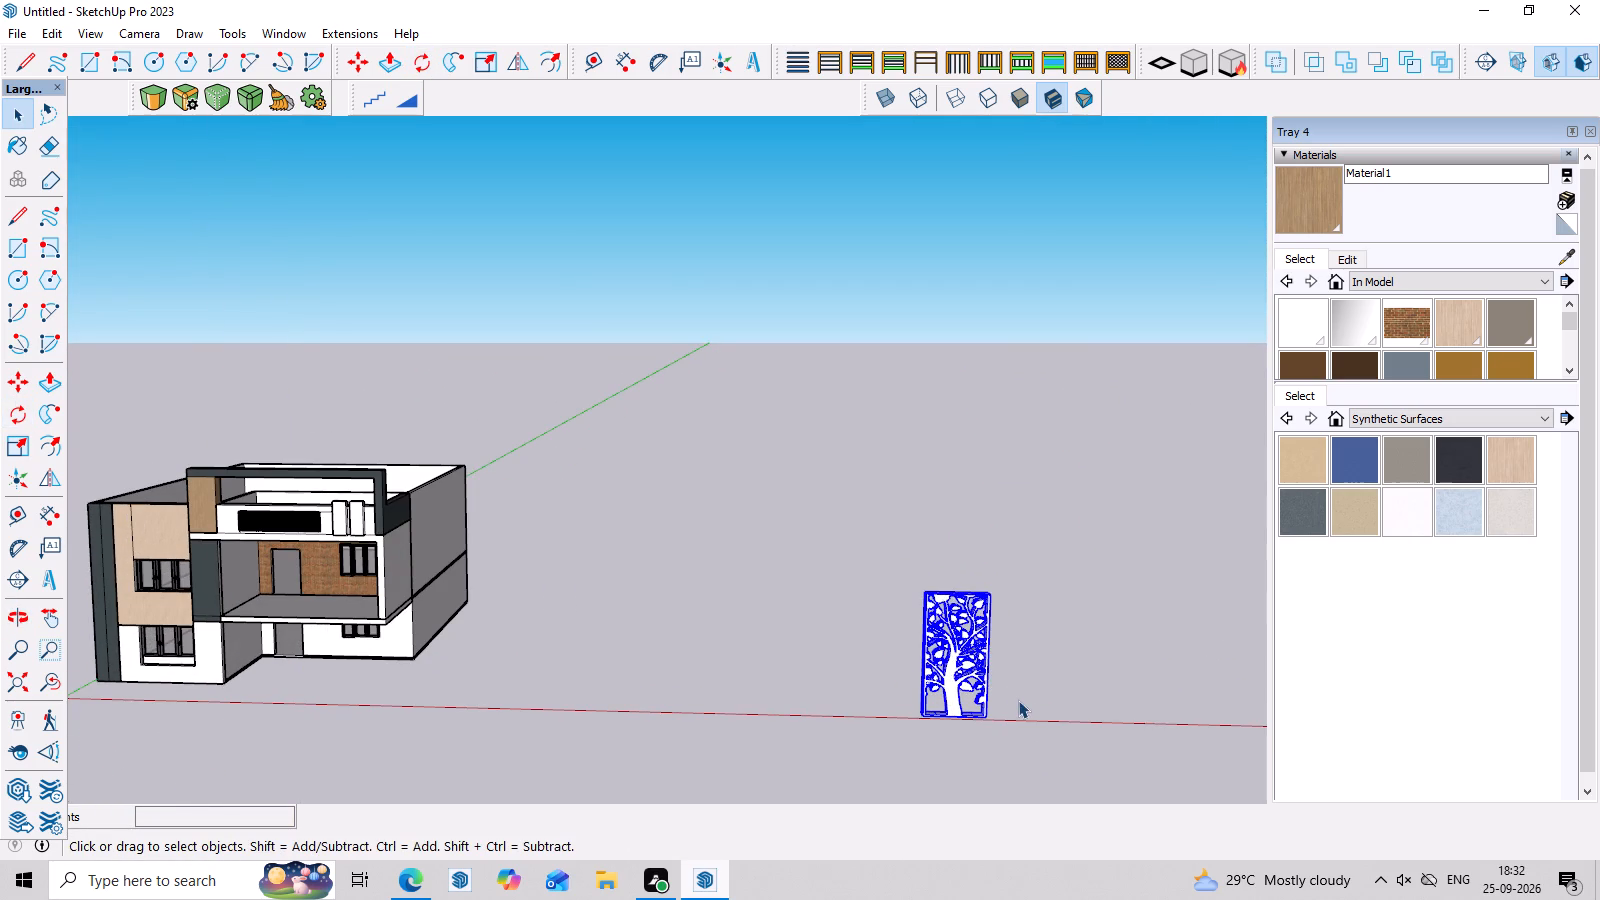
{"action": "key", "text": "s"}
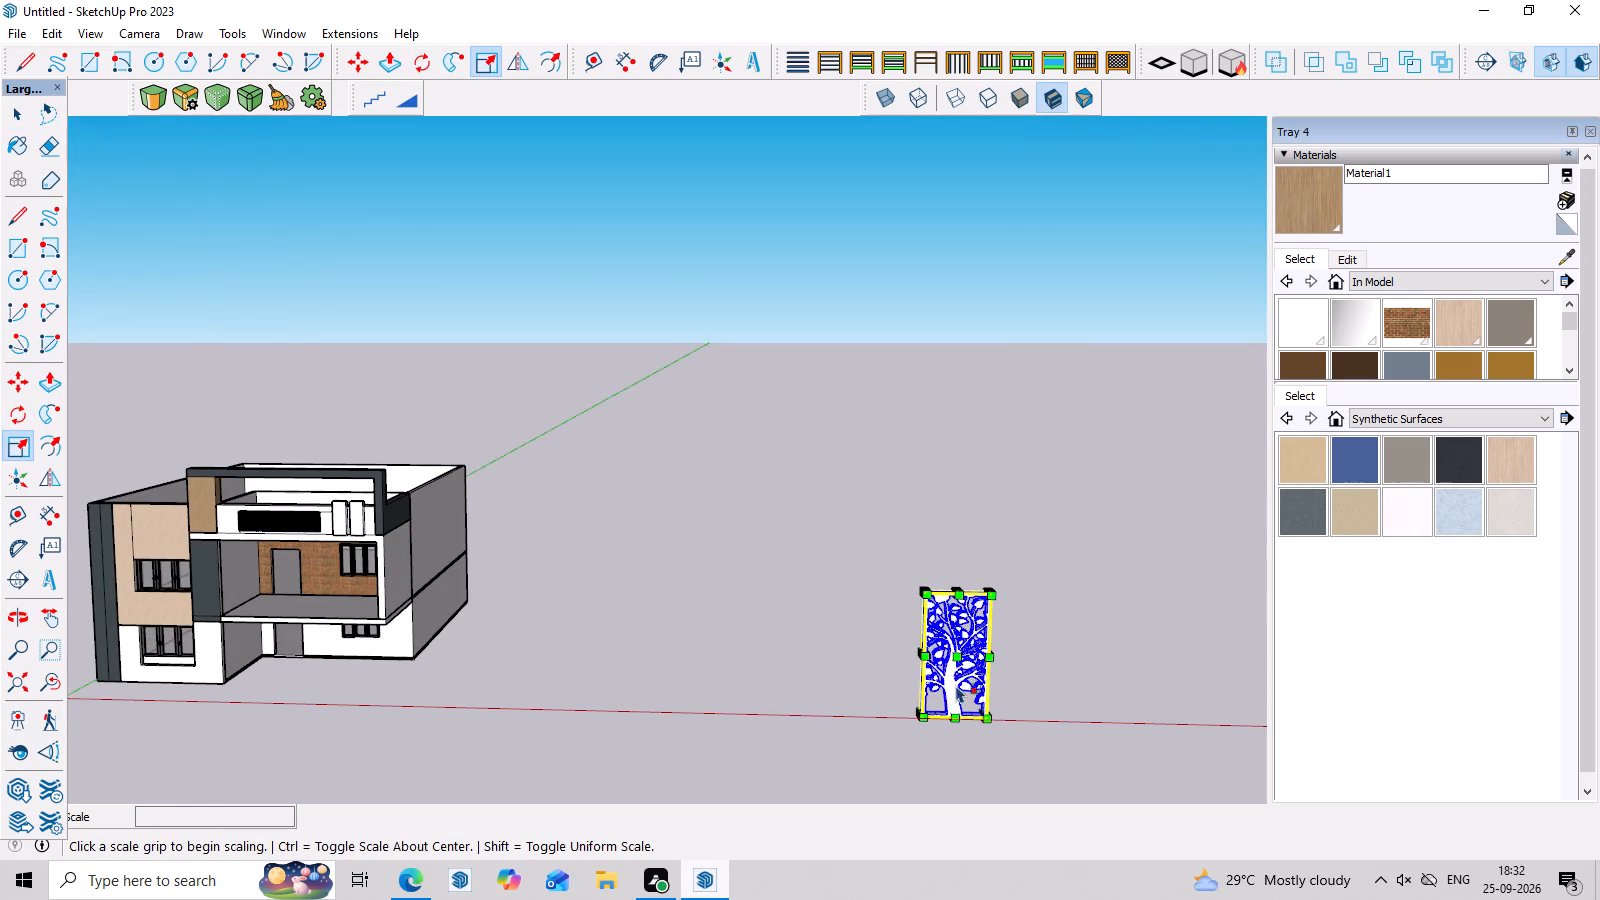
{"action": "scroll", "coordinate": [887, 665], "scroll_direction": "up", "scroll_amount": 6}
{"action": "scroll", "coordinate": [985, 737], "scroll_direction": "up", "scroll_amount": 6}
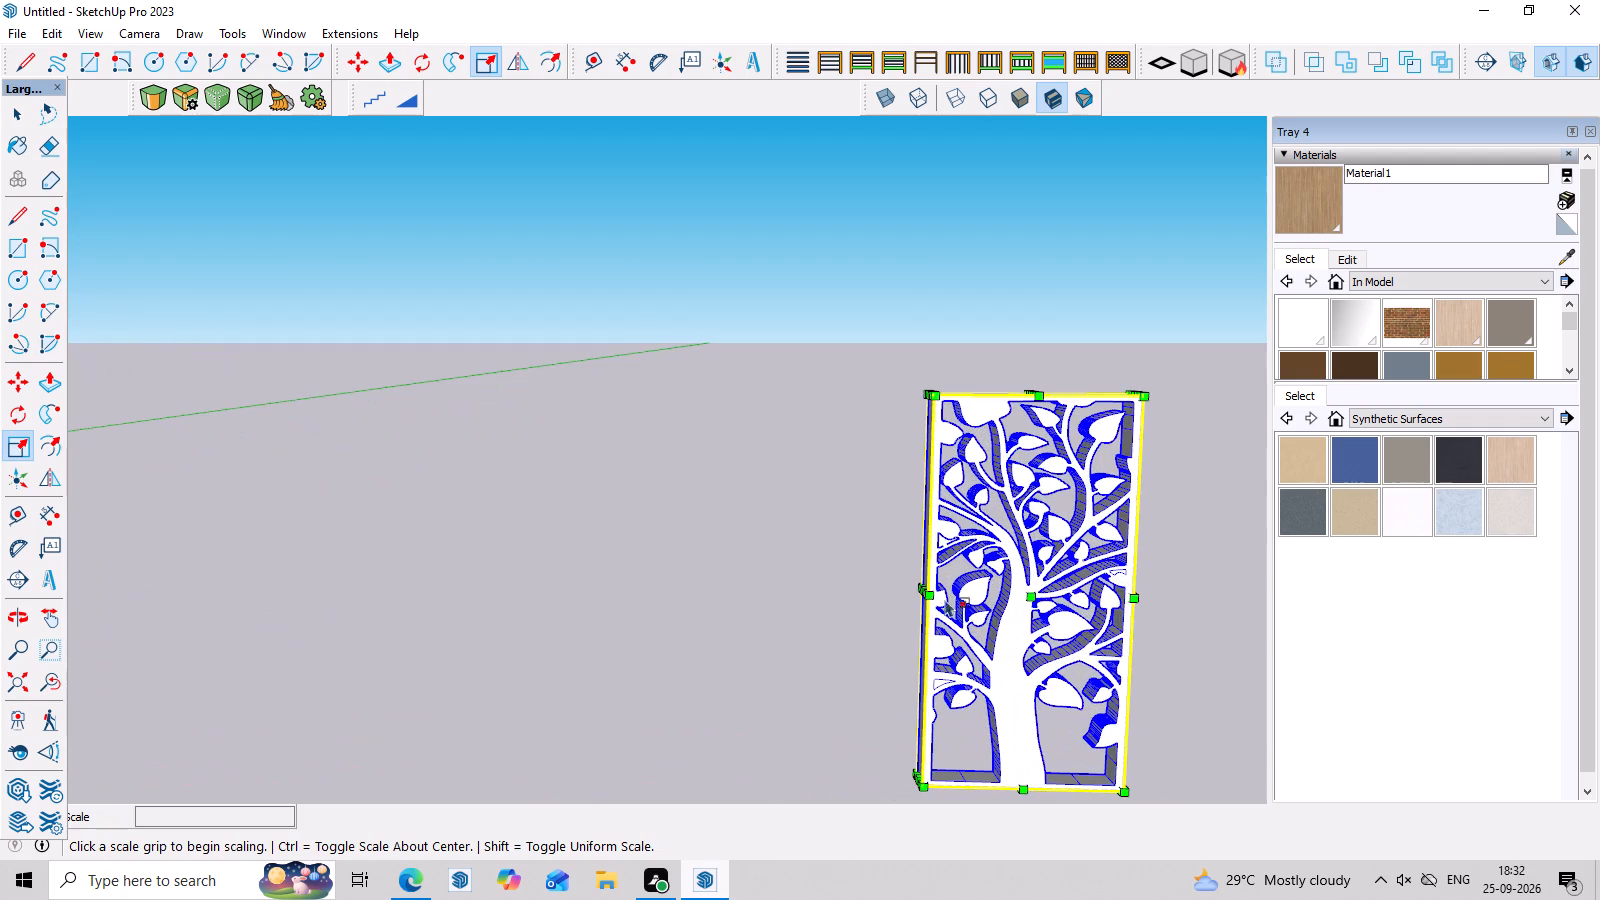
{"action": "left_click", "coordinate": [938, 594]}
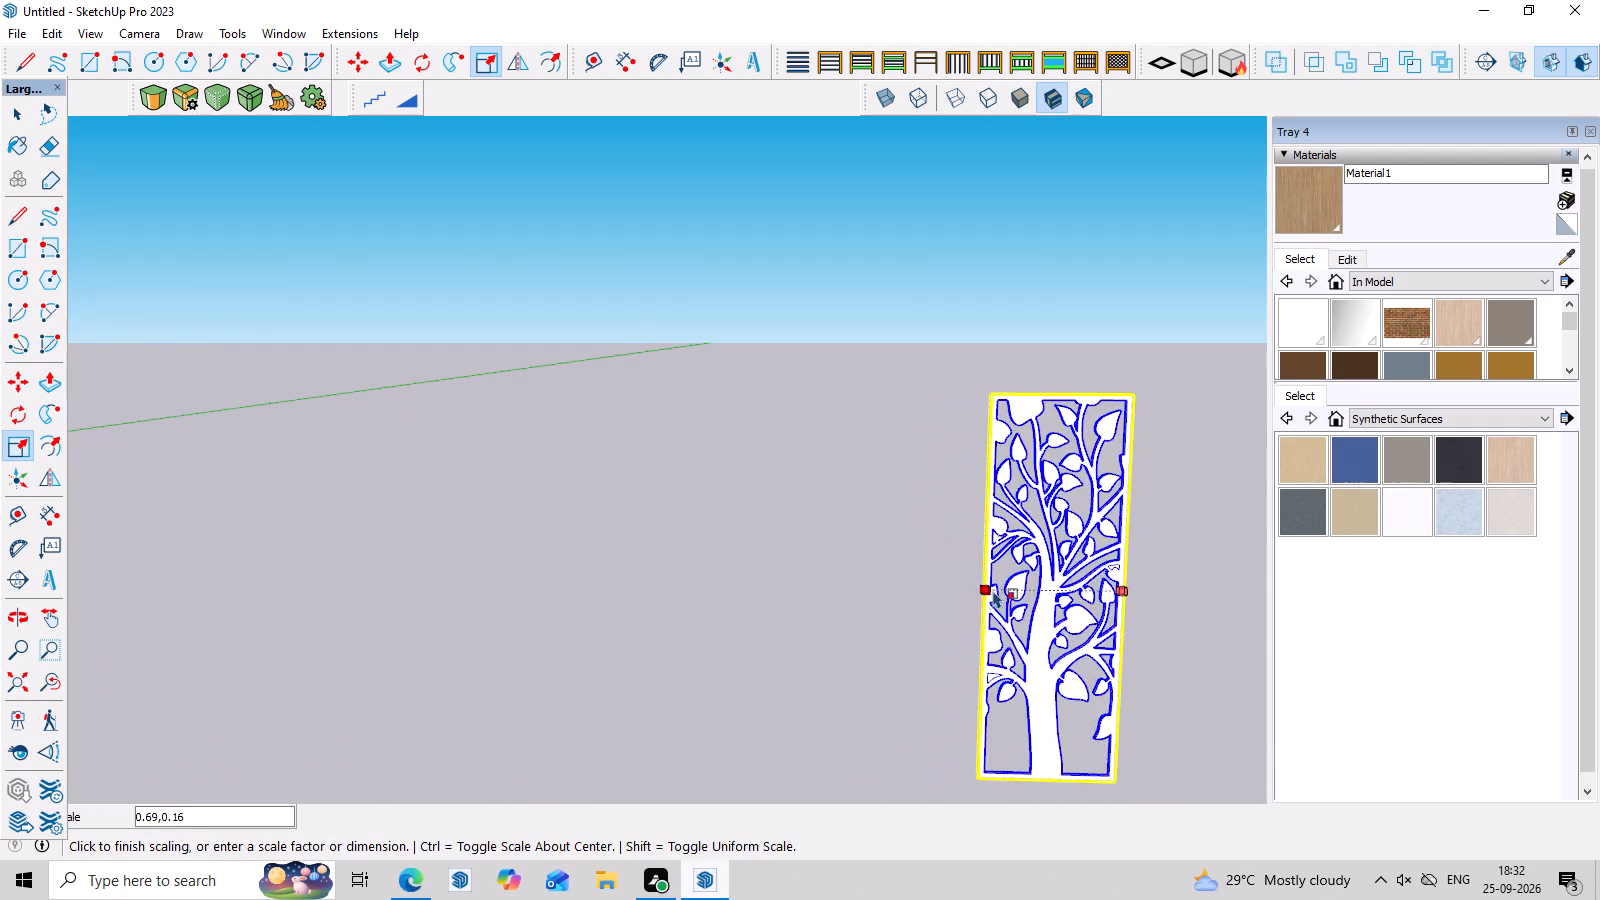
{"action": "left_click", "coordinate": [1015, 592]}
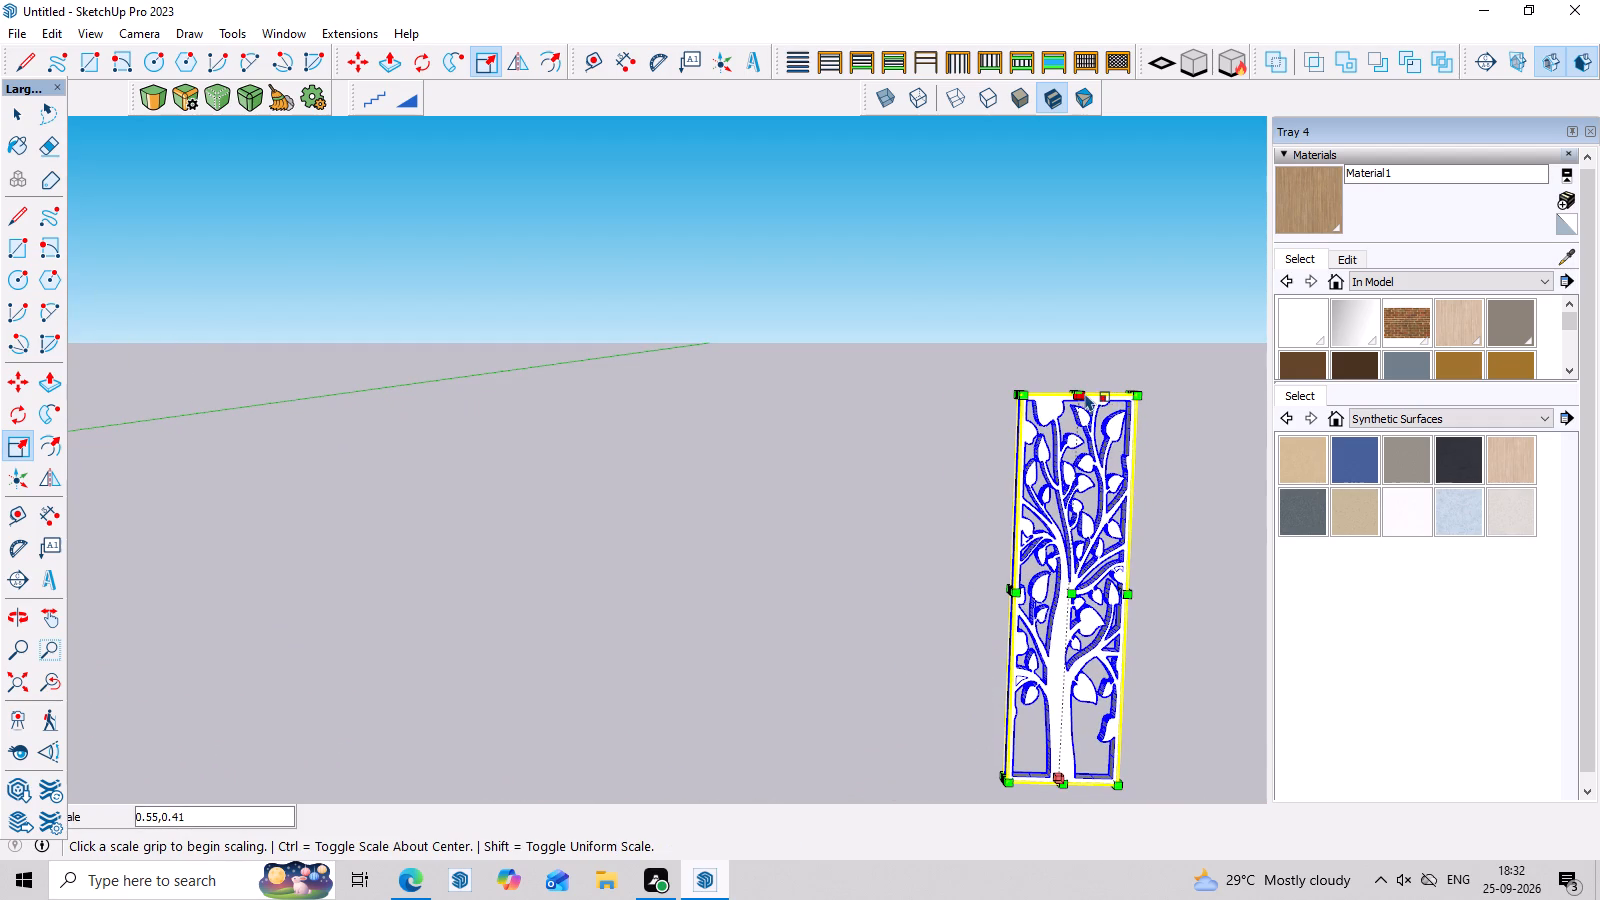
{"action": "left_click", "coordinate": [1085, 393]}
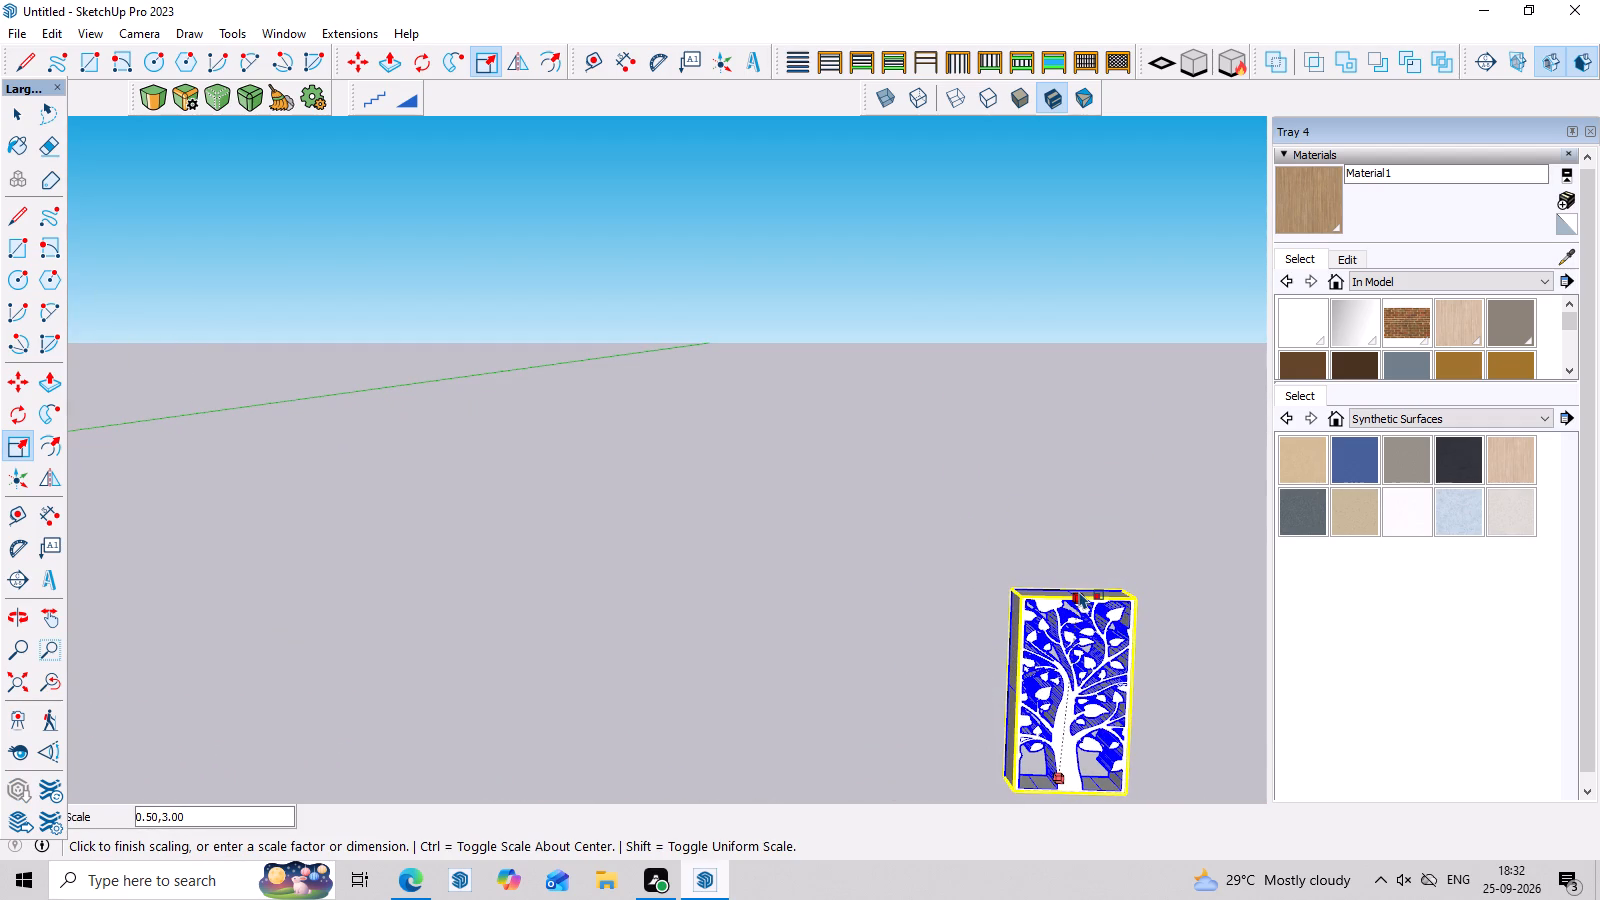
{"action": "left_click", "coordinate": [1079, 591]}
Scale the tree jali panel's thickness down to about 0.15 while widening it by a factor of about 1.15.
{"action": "middle_click_drag", "start_coordinate": [1121, 680], "coordinate": [1331, 657]}
{"action": "scroll", "coordinate": [805, 693], "scroll_direction": "up", "scroll_amount": 1}
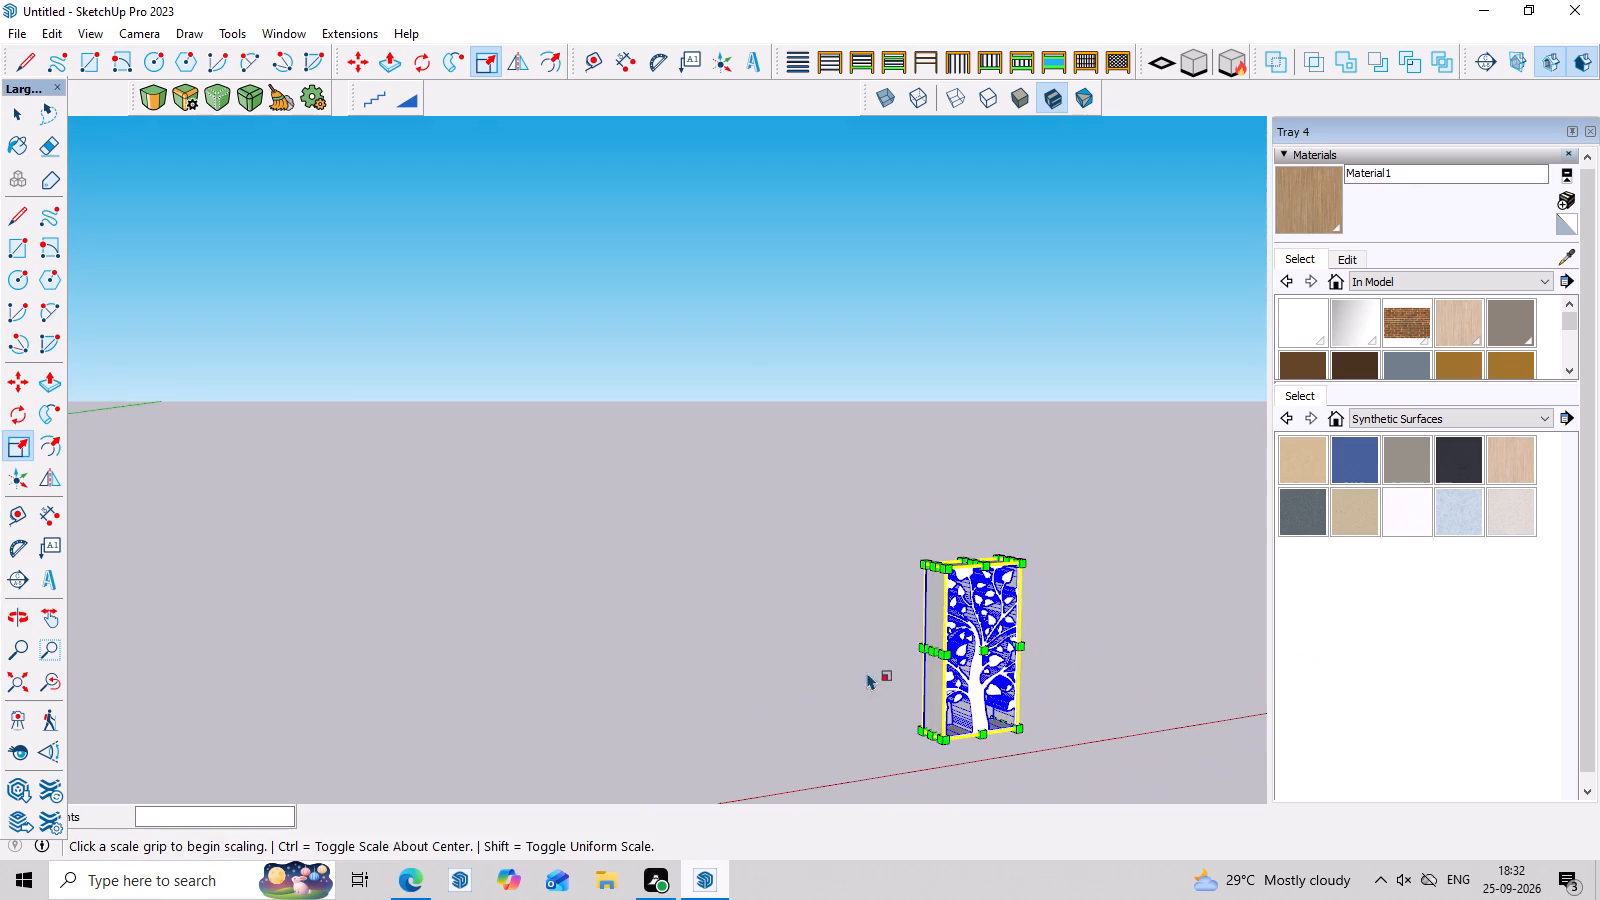
{"action": "scroll", "coordinate": [867, 672], "scroll_direction": "up", "scroll_amount": 1}
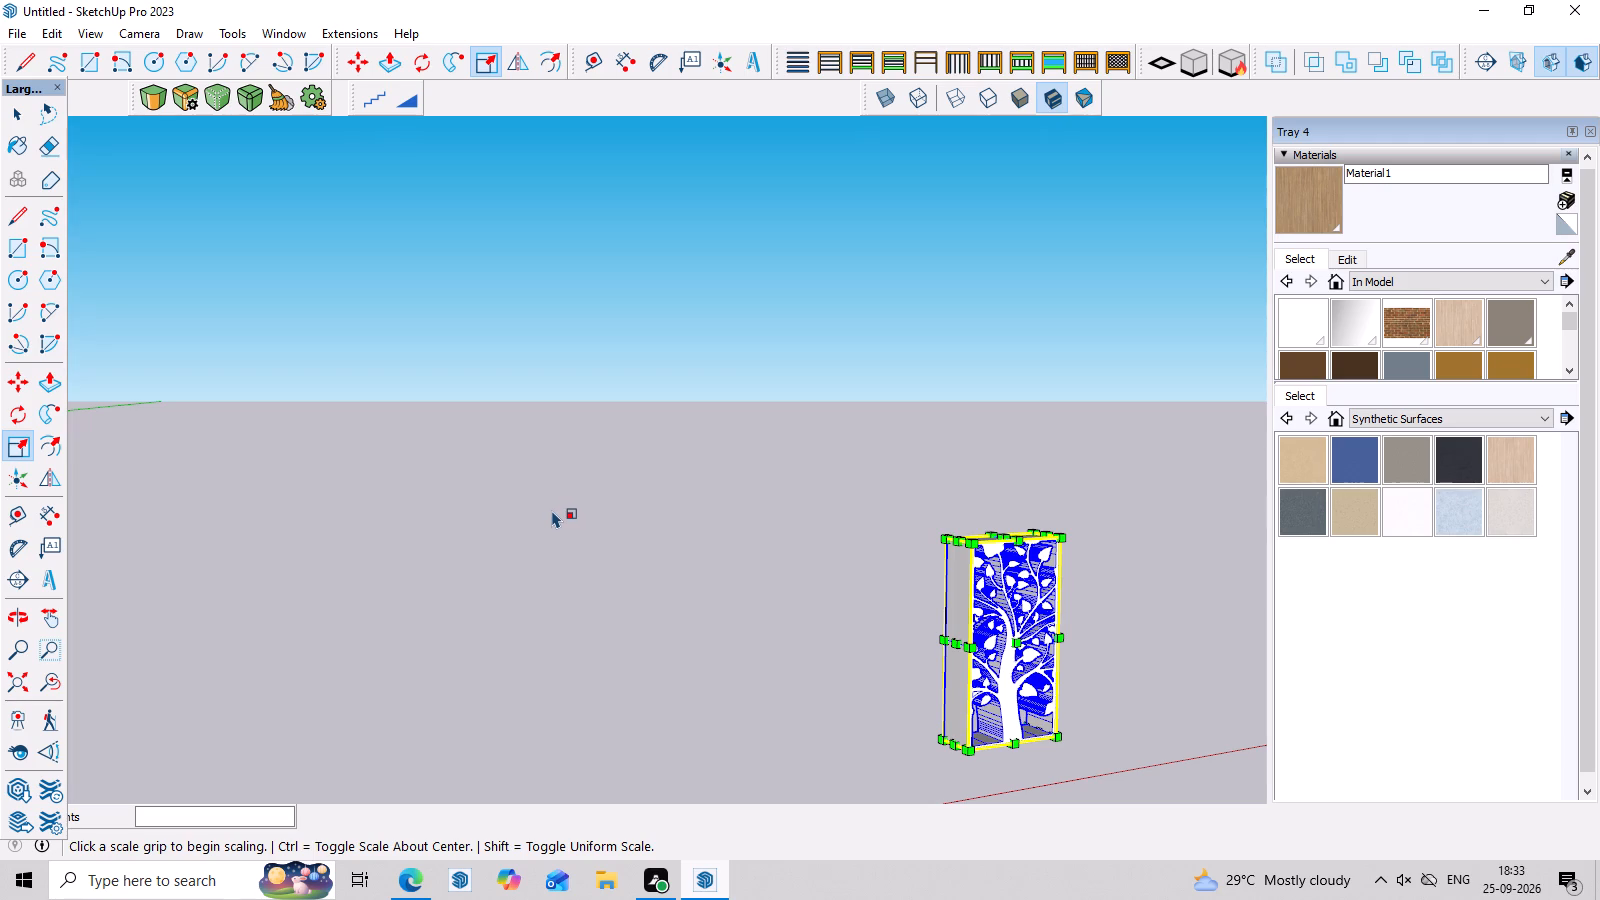
{"action": "scroll", "coordinate": [974, 646], "scroll_direction": "up", "scroll_amount": 3}
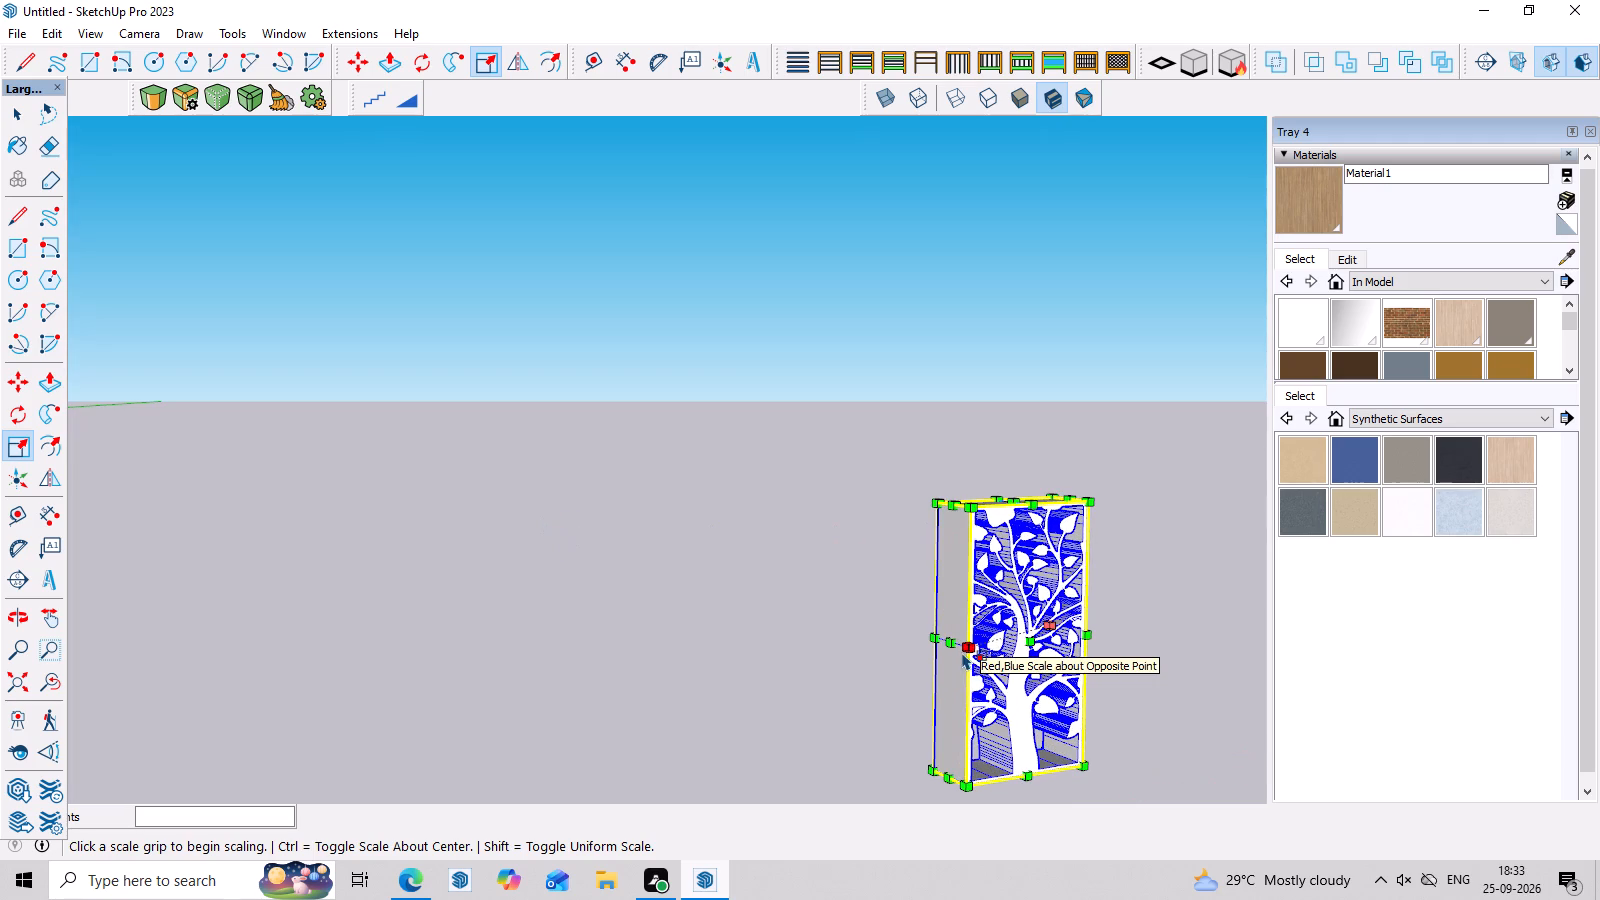
{"action": "left_click", "coordinate": [937, 639]}
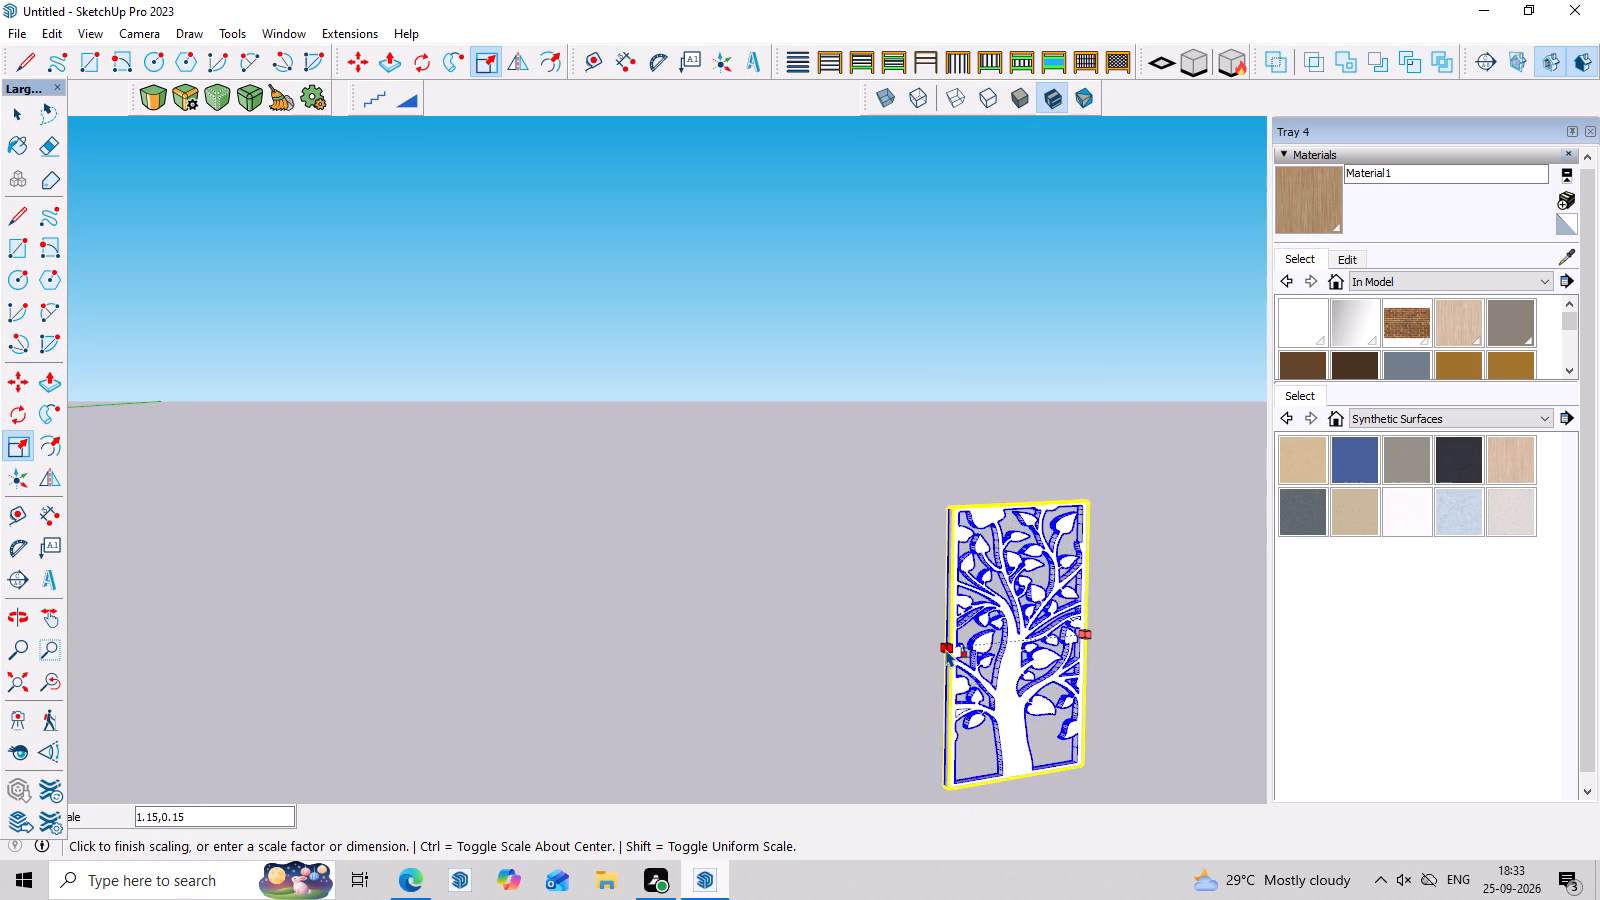
{"action": "left_click", "coordinate": [947, 650]}
Narrow the upright tree jali panel across its width with Scale, pulling its side edge inward.
{"action": "middle_click_drag", "start_coordinate": [1119, 599], "coordinate": [849, 627]}
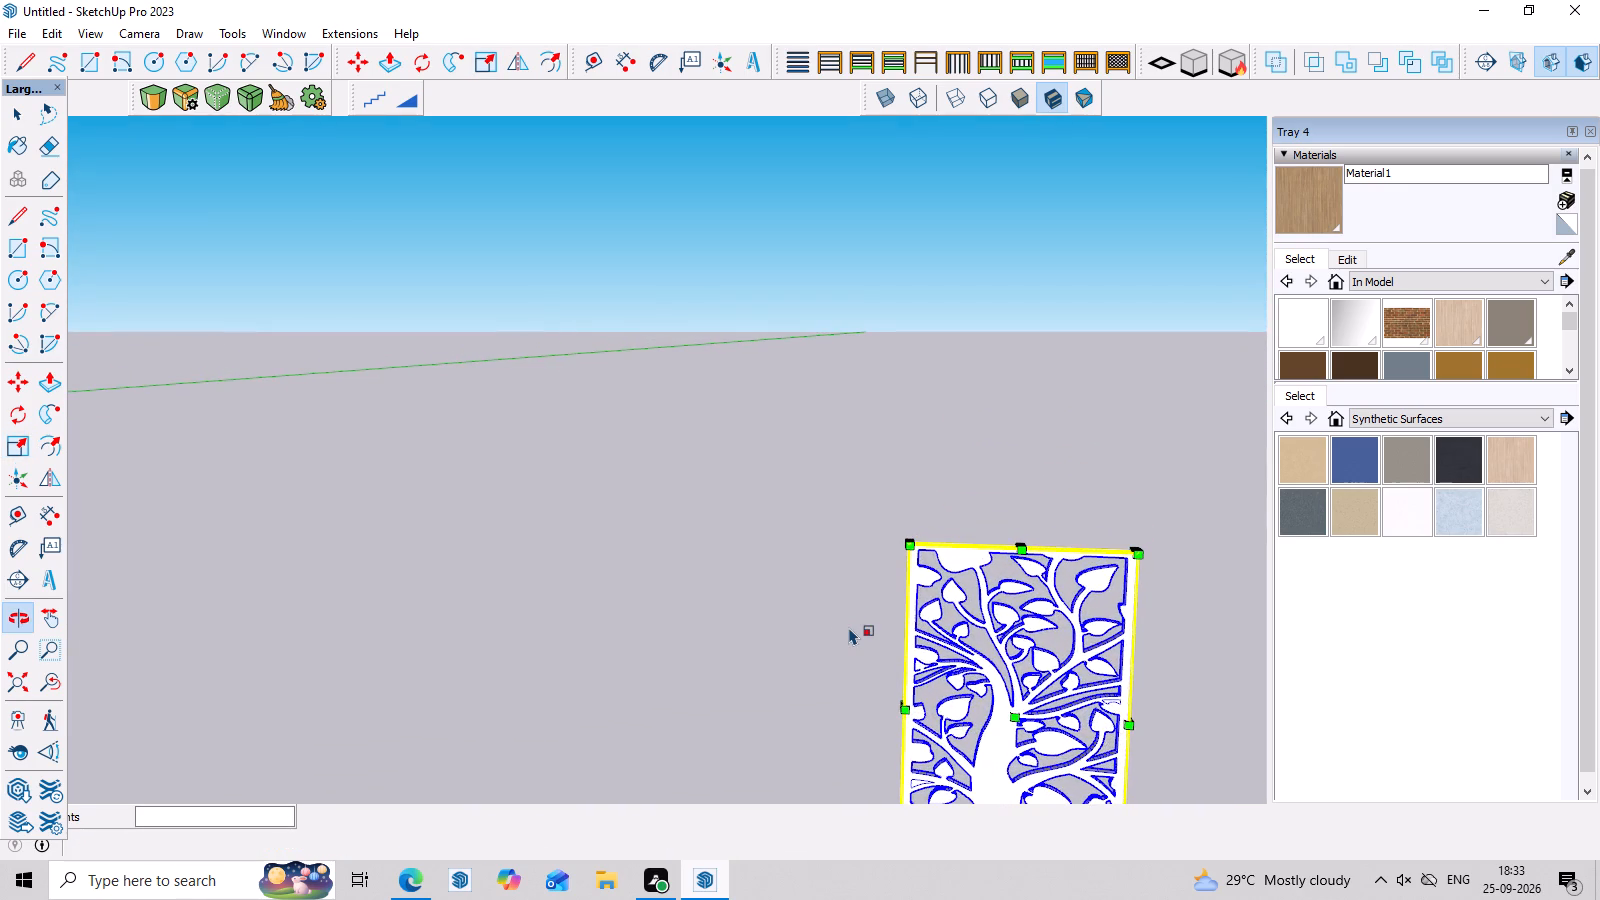
{"action": "scroll", "coordinate": [849, 627], "scroll_direction": "down", "scroll_amount": 12}
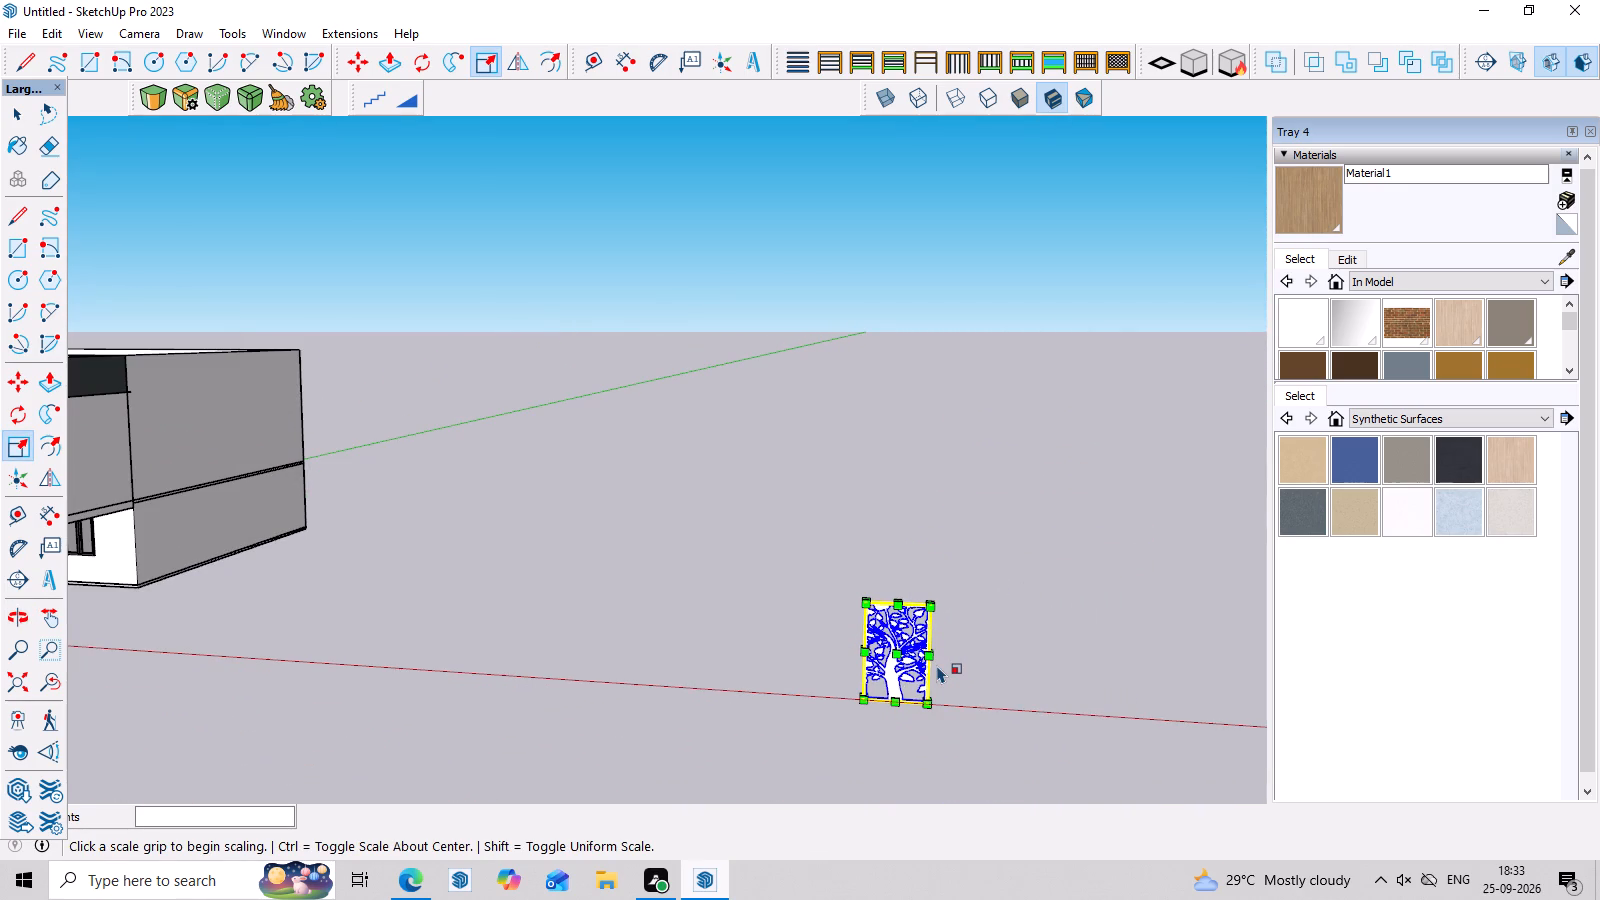
{"action": "scroll", "coordinate": [936, 658], "scroll_direction": "up", "scroll_amount": 3}
{"action": "scroll", "coordinate": [936, 658], "scroll_direction": "down", "scroll_amount": 2}
{"action": "scroll", "coordinate": [936, 654], "scroll_direction": "up", "scroll_amount": 2}
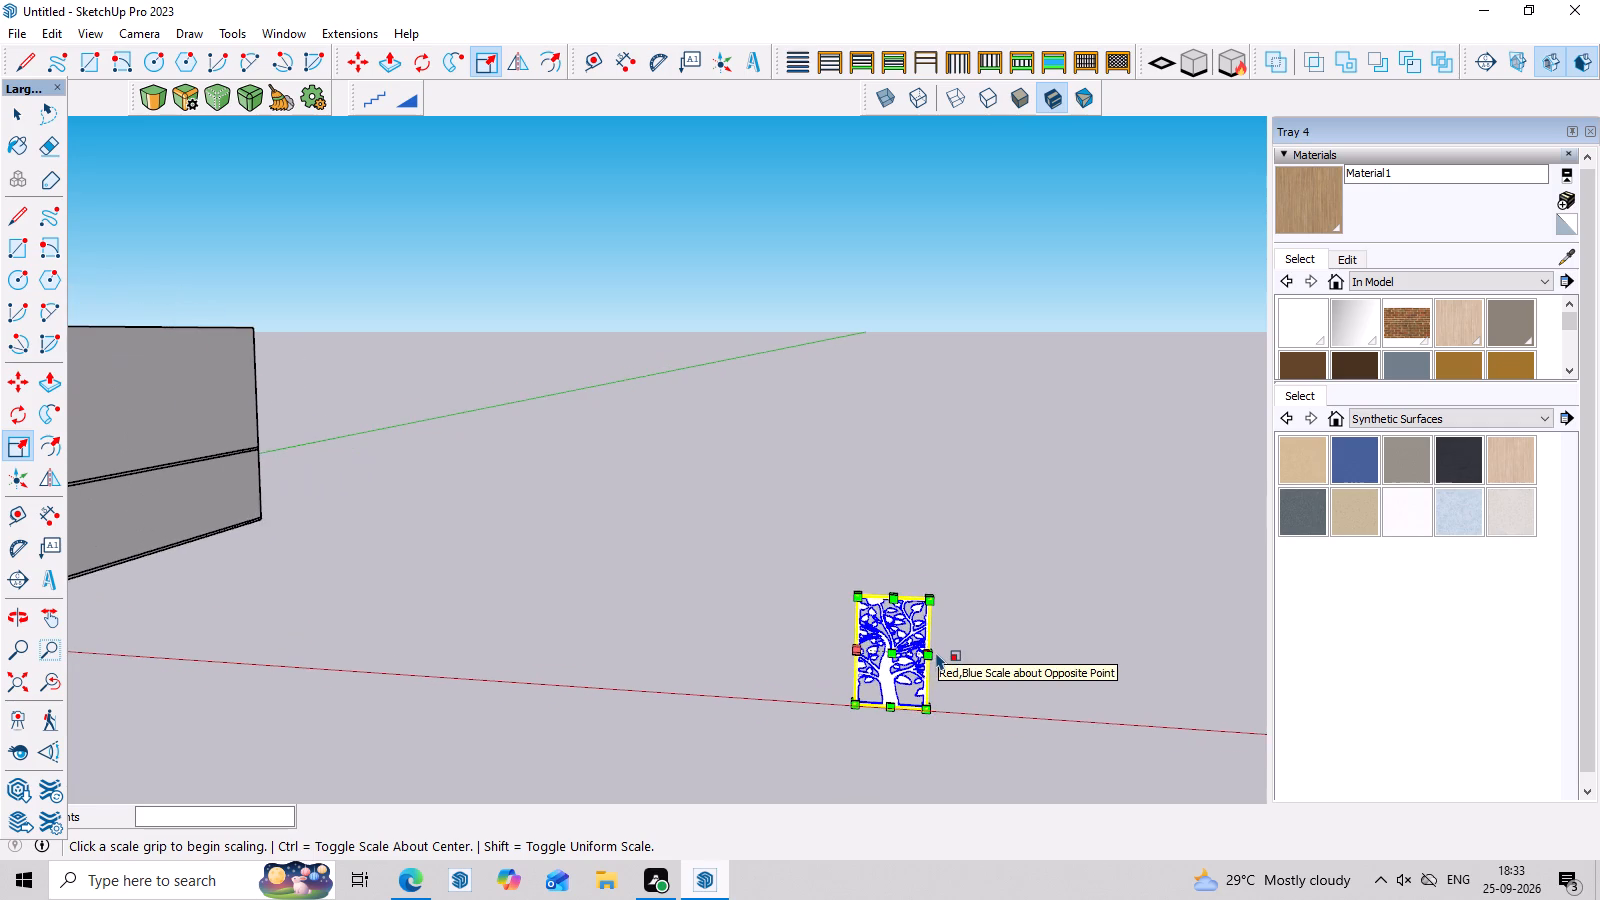
{"action": "scroll", "coordinate": [936, 651], "scroll_direction": "up", "scroll_amount": 5}
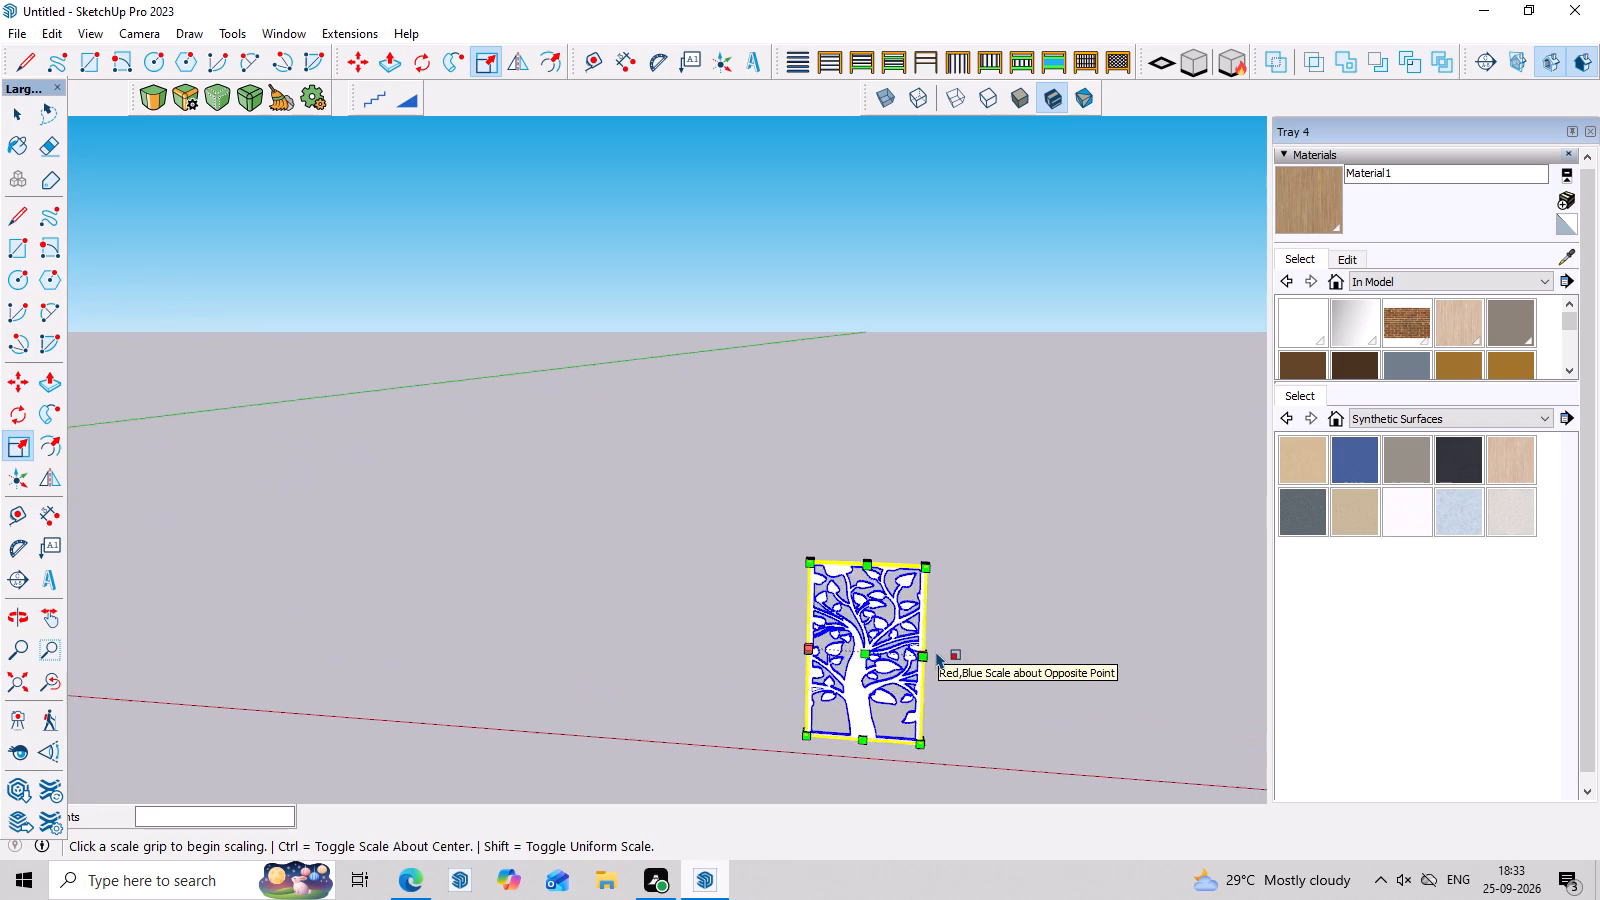
{"action": "scroll", "coordinate": [936, 651], "scroll_direction": "up", "scroll_amount": 3}
{"action": "middle_click_drag", "start_coordinate": [994, 640], "coordinate": [770, 703]}
{"action": "scroll", "coordinate": [935, 749], "scroll_direction": "up", "scroll_amount": 3}
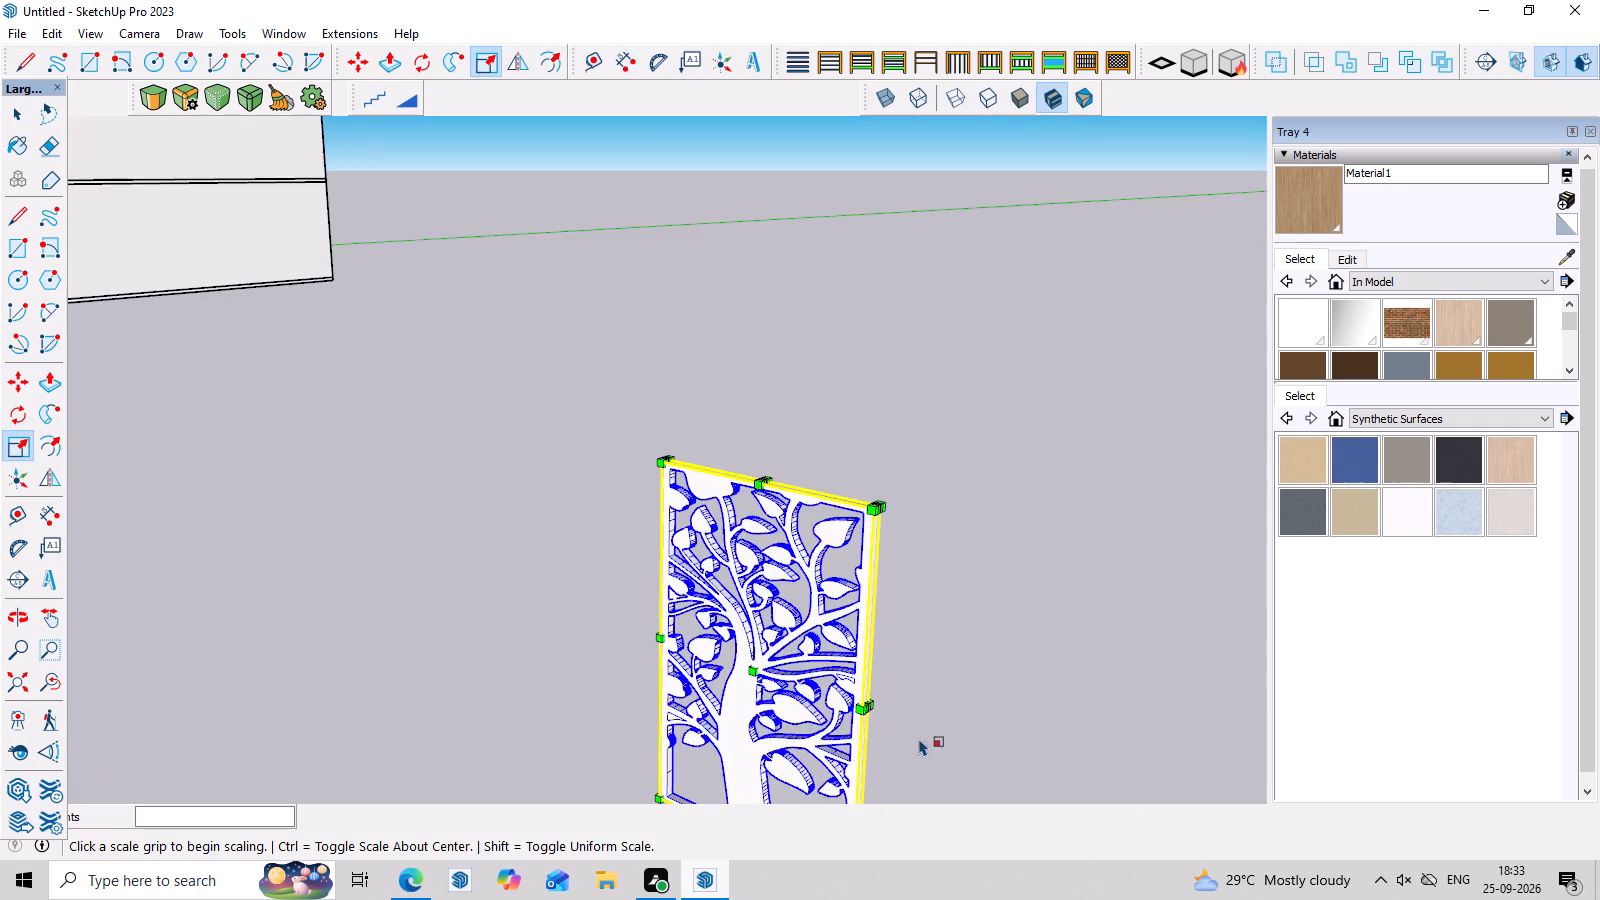
{"action": "scroll", "coordinate": [848, 721], "scroll_direction": "up", "scroll_amount": 3}
{"action": "left_click", "coordinate": [868, 699]}
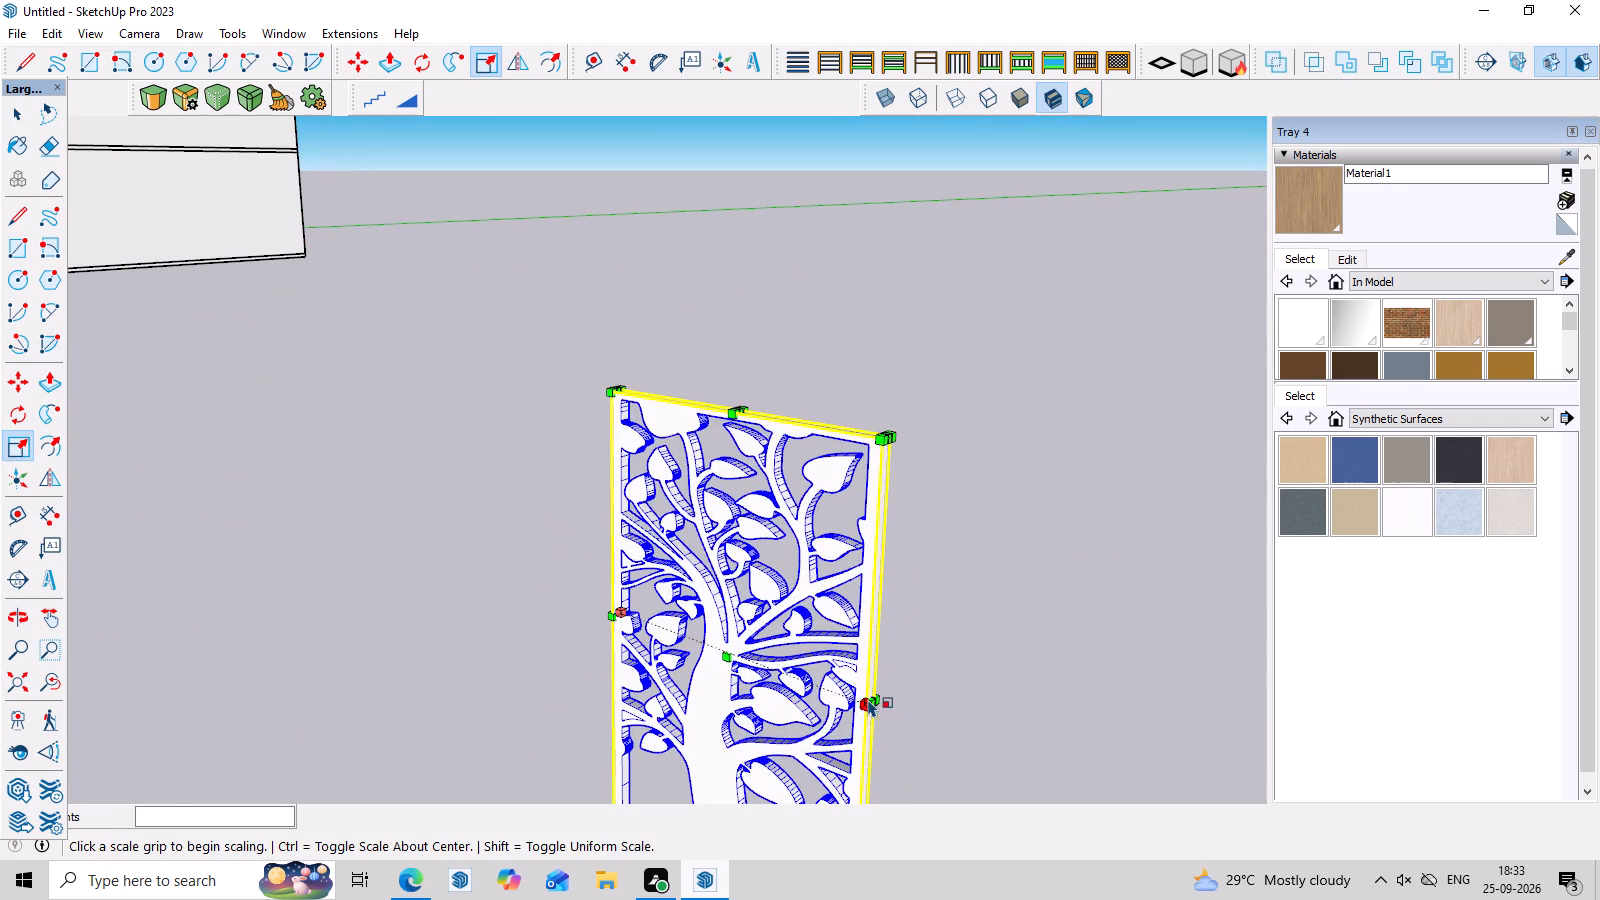
{"action": "left_click", "coordinate": [803, 679]}
{"action": "scroll", "coordinate": [866, 561], "scroll_direction": "down", "scroll_amount": 6}
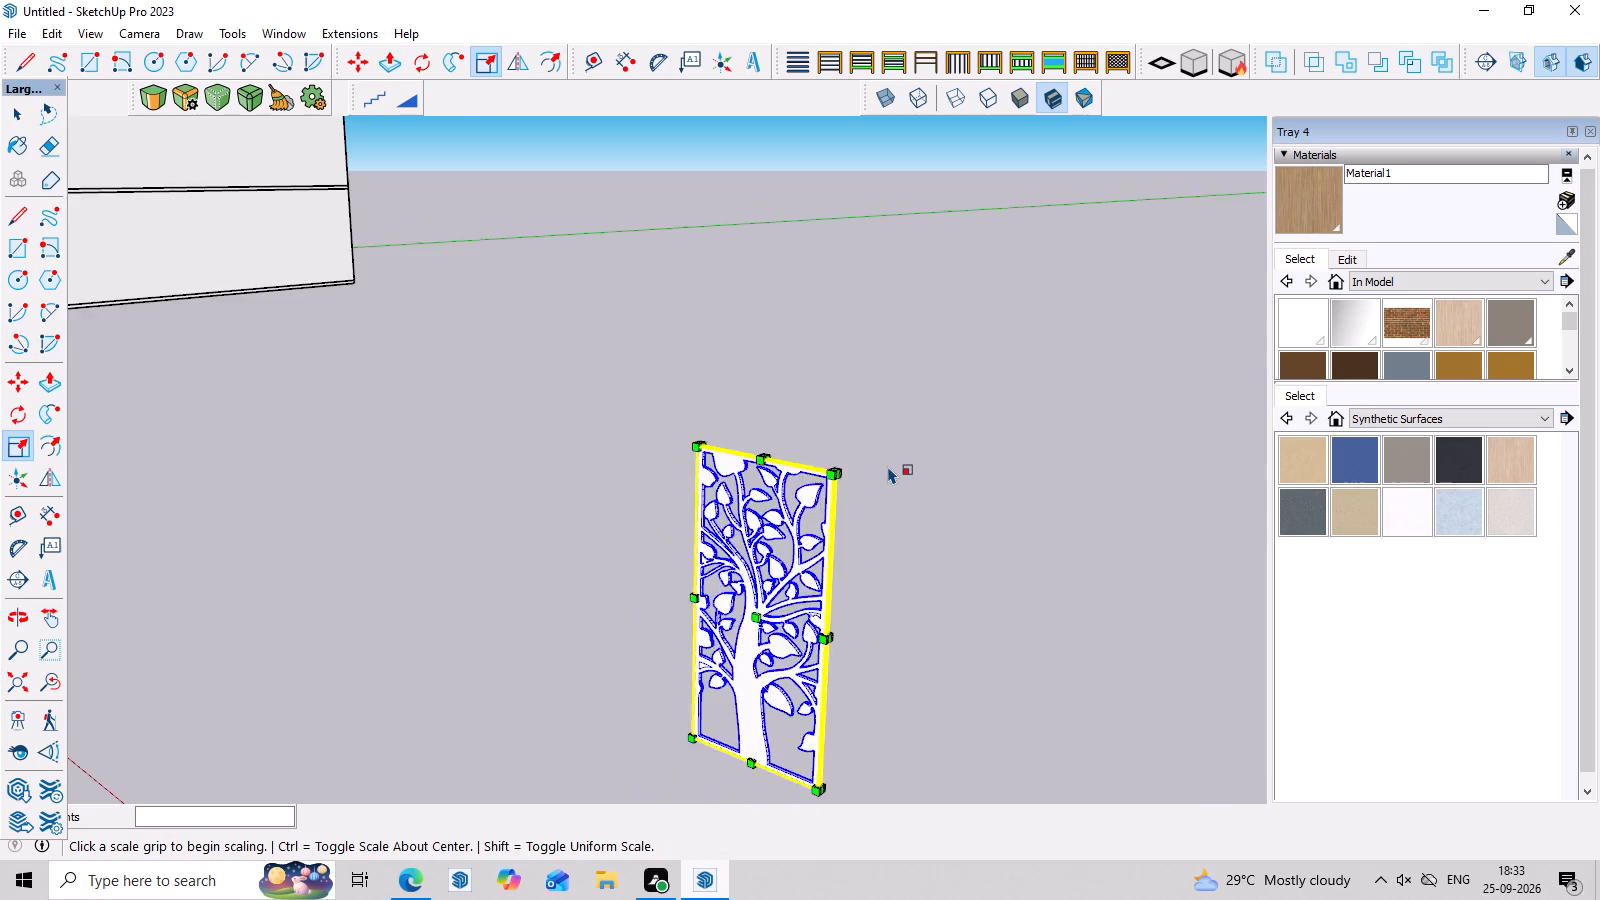
Move the tree jali panel by its bottom corner onto the upper-floor wood-clad column beside the balcony railing.
{"action": "scroll", "coordinate": [888, 466], "scroll_direction": "down", "scroll_amount": 5}
{"action": "middle_click_drag", "start_coordinate": [972, 630], "coordinate": [1088, 631]}
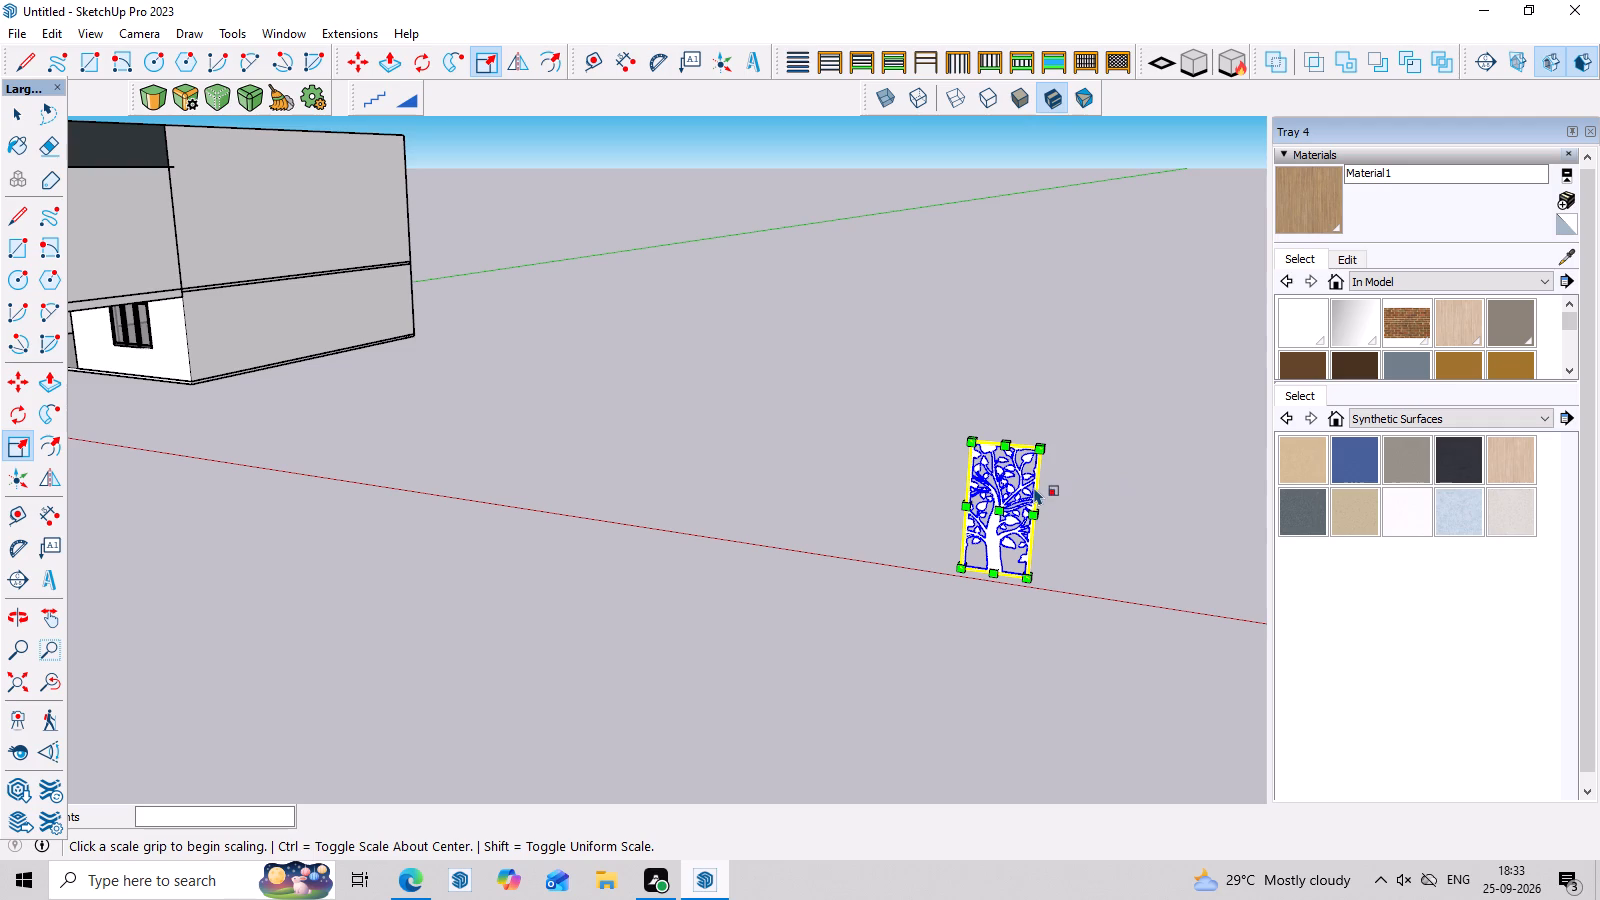
{"action": "key", "text": "m"}
{"action": "left_click", "coordinate": [1032, 579]}
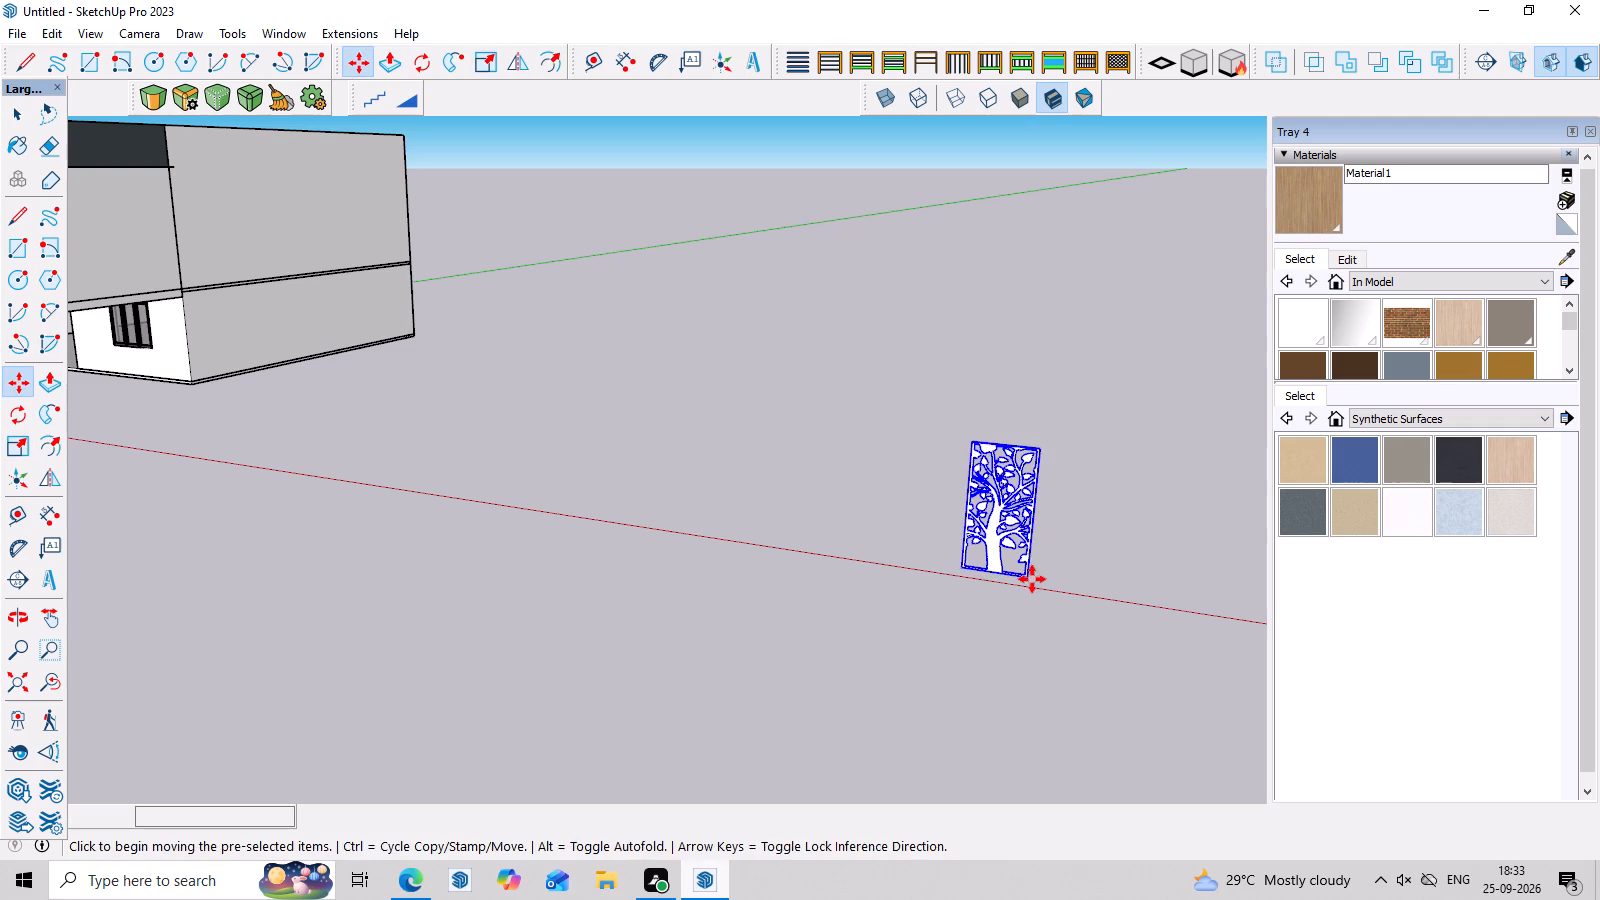
{"action": "scroll", "coordinate": [672, 543], "scroll_direction": "down", "scroll_amount": 8}
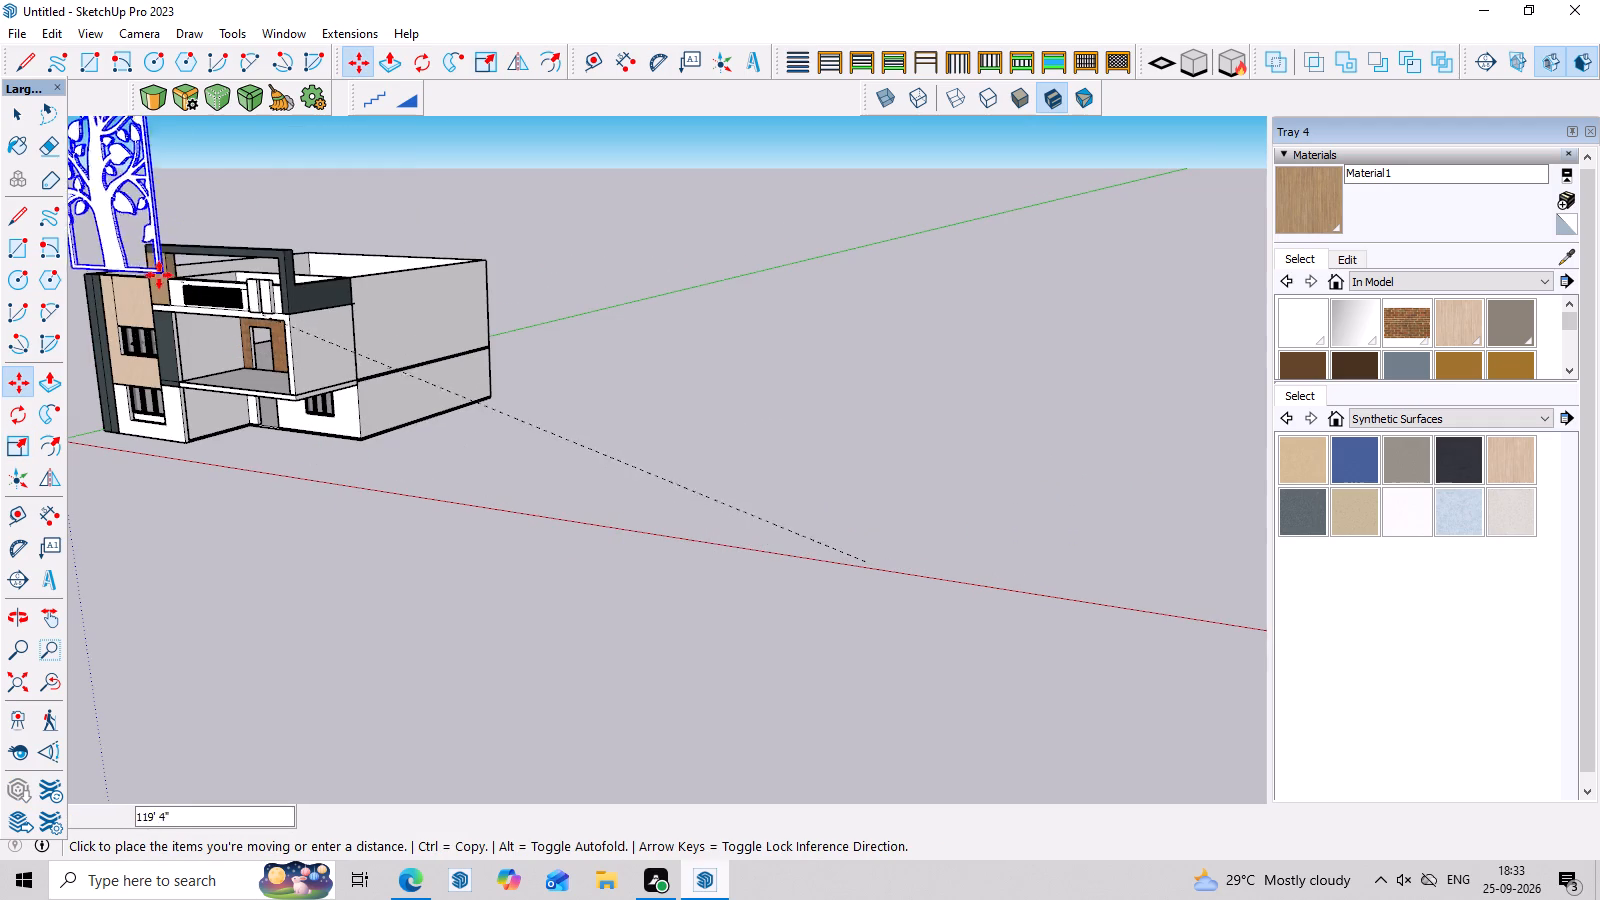
{"action": "left_click", "coordinate": [166, 310]}
Scale the tree jali panel's height to about 0.72 by raising its bottom edge.
{"action": "middle_click_drag", "start_coordinate": [571, 453], "coordinate": [801, 453]}
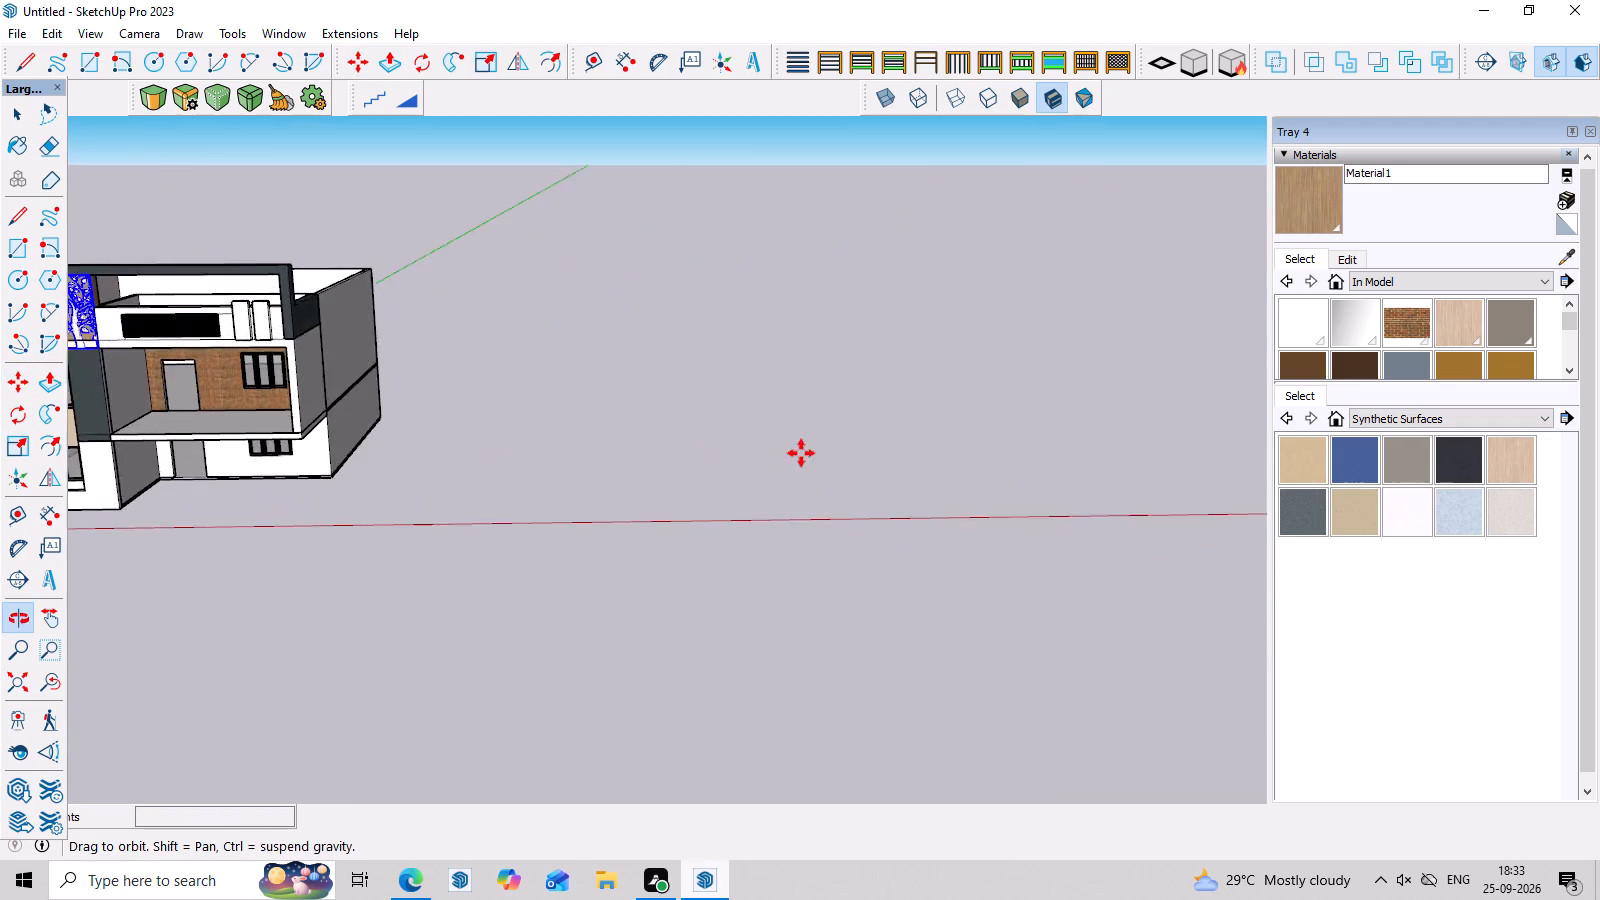
{"action": "middle_click_drag", "start_coordinate": [801, 453], "coordinate": [800, 454]}
{"action": "scroll", "coordinate": [678, 439], "scroll_direction": "down", "scroll_amount": 8}
{"action": "scroll", "coordinate": [280, 417], "scroll_direction": "up", "scroll_amount": 13}
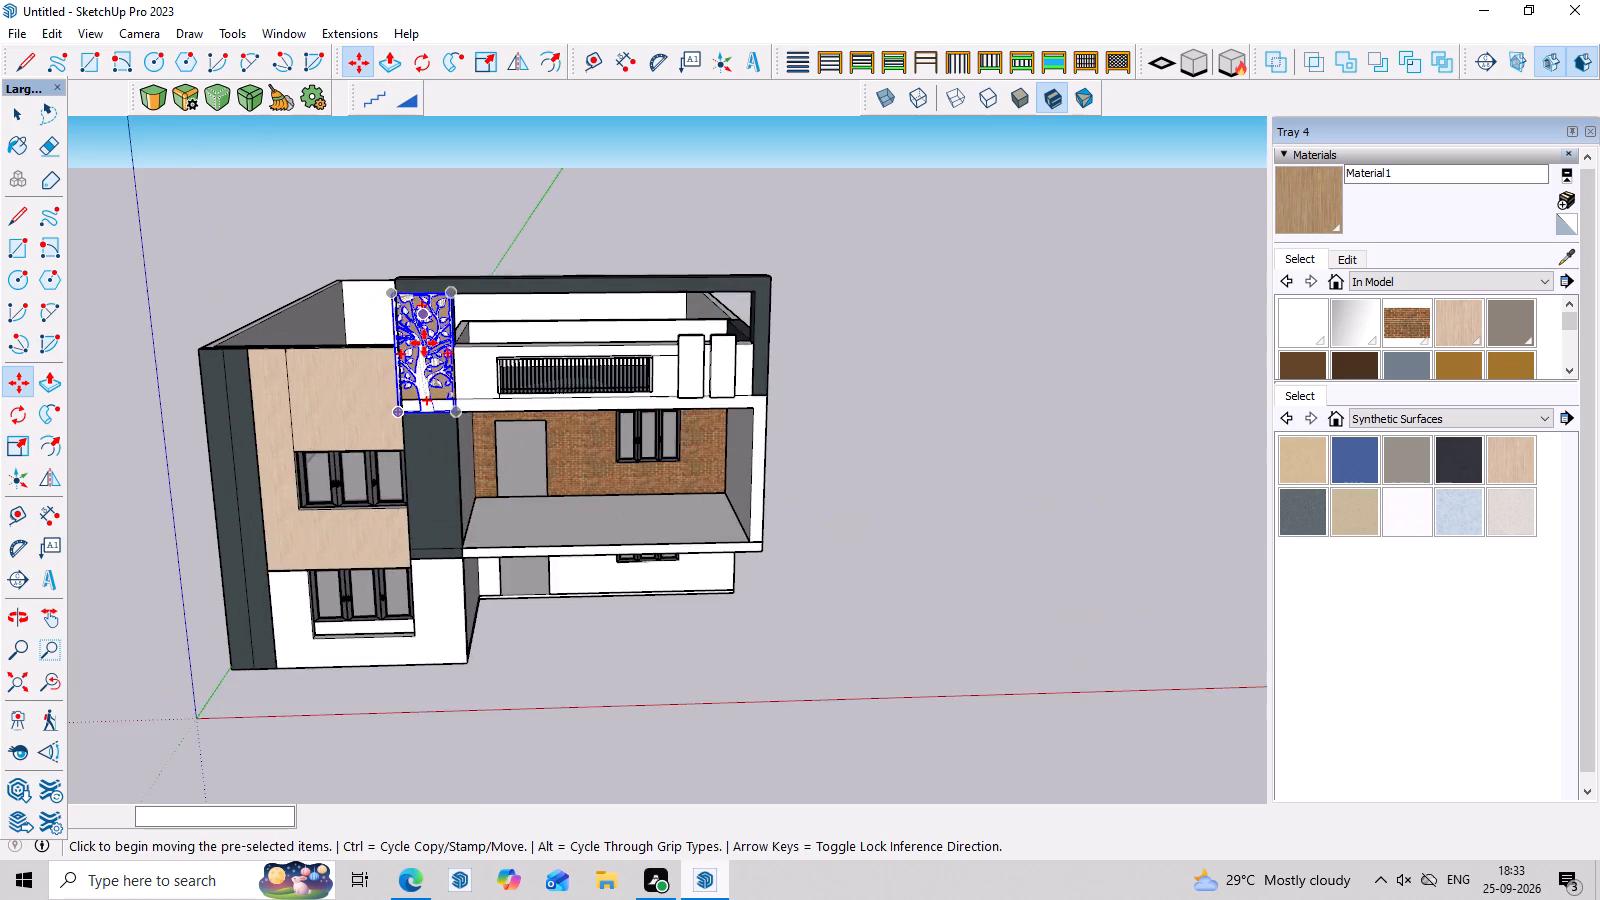
{"action": "scroll", "coordinate": [424, 343], "scroll_direction": "up", "scroll_amount": 7}
{"action": "middle_click_drag", "start_coordinate": [572, 514], "coordinate": [805, 524]}
{"action": "scroll", "coordinate": [636, 564], "scroll_direction": "up", "scroll_amount": 3}
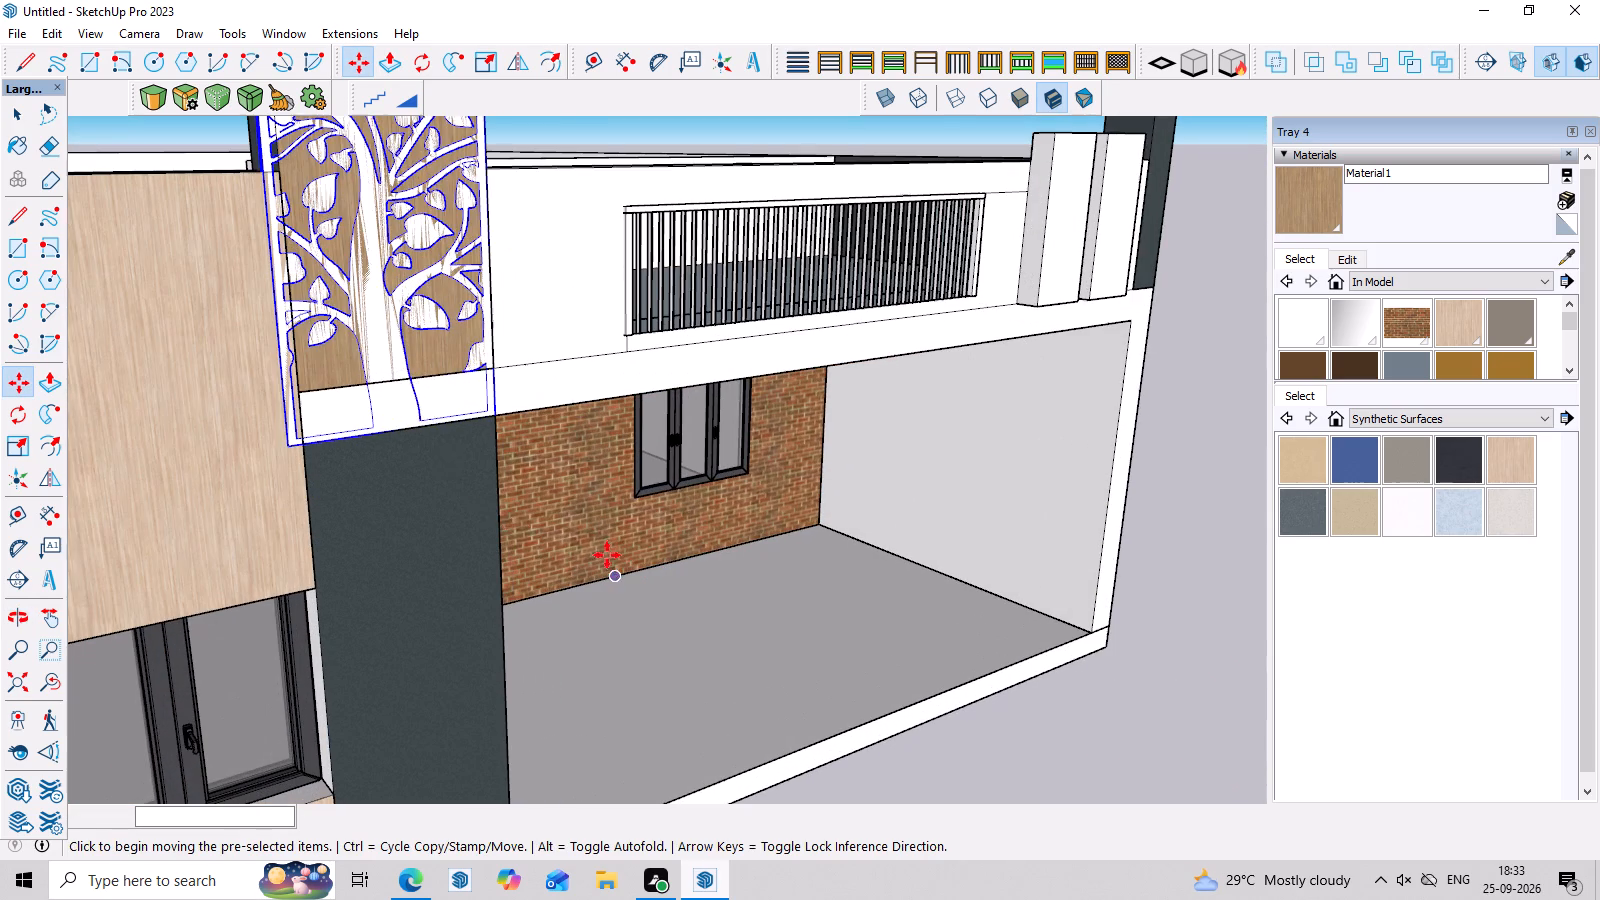
{"action": "key", "text": "s"}
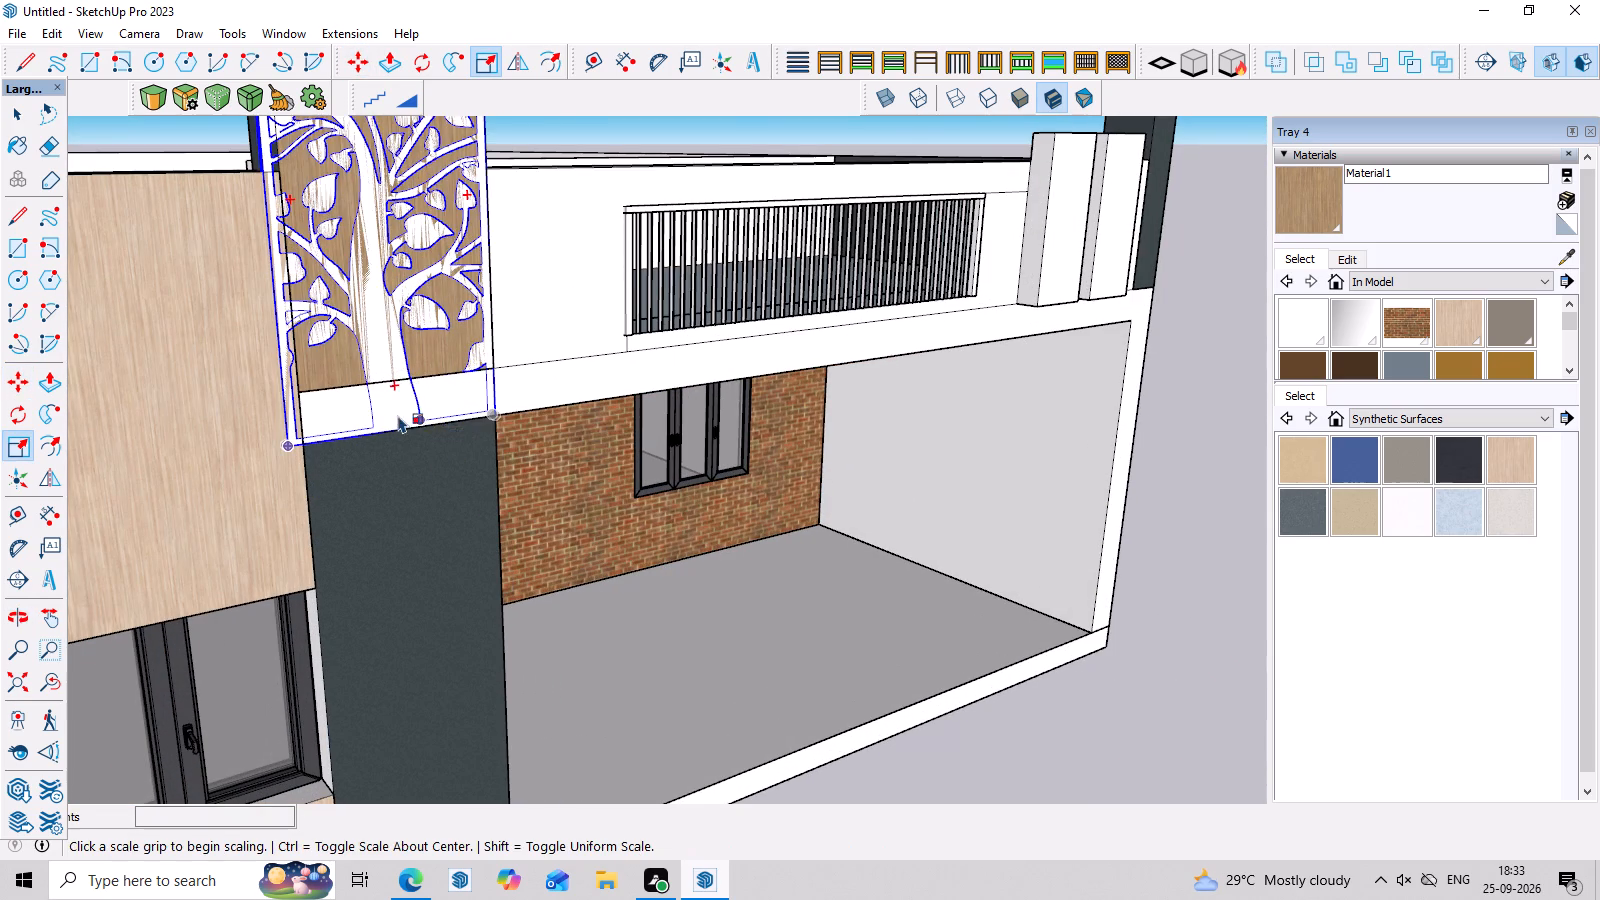
{"action": "scroll", "coordinate": [395, 398], "scroll_direction": "down", "scroll_amount": 3}
{"action": "middle_click_drag", "start_coordinate": [450, 416], "coordinate": [597, 485]}
{"action": "scroll", "coordinate": [426, 356], "scroll_direction": "up", "scroll_amount": 2}
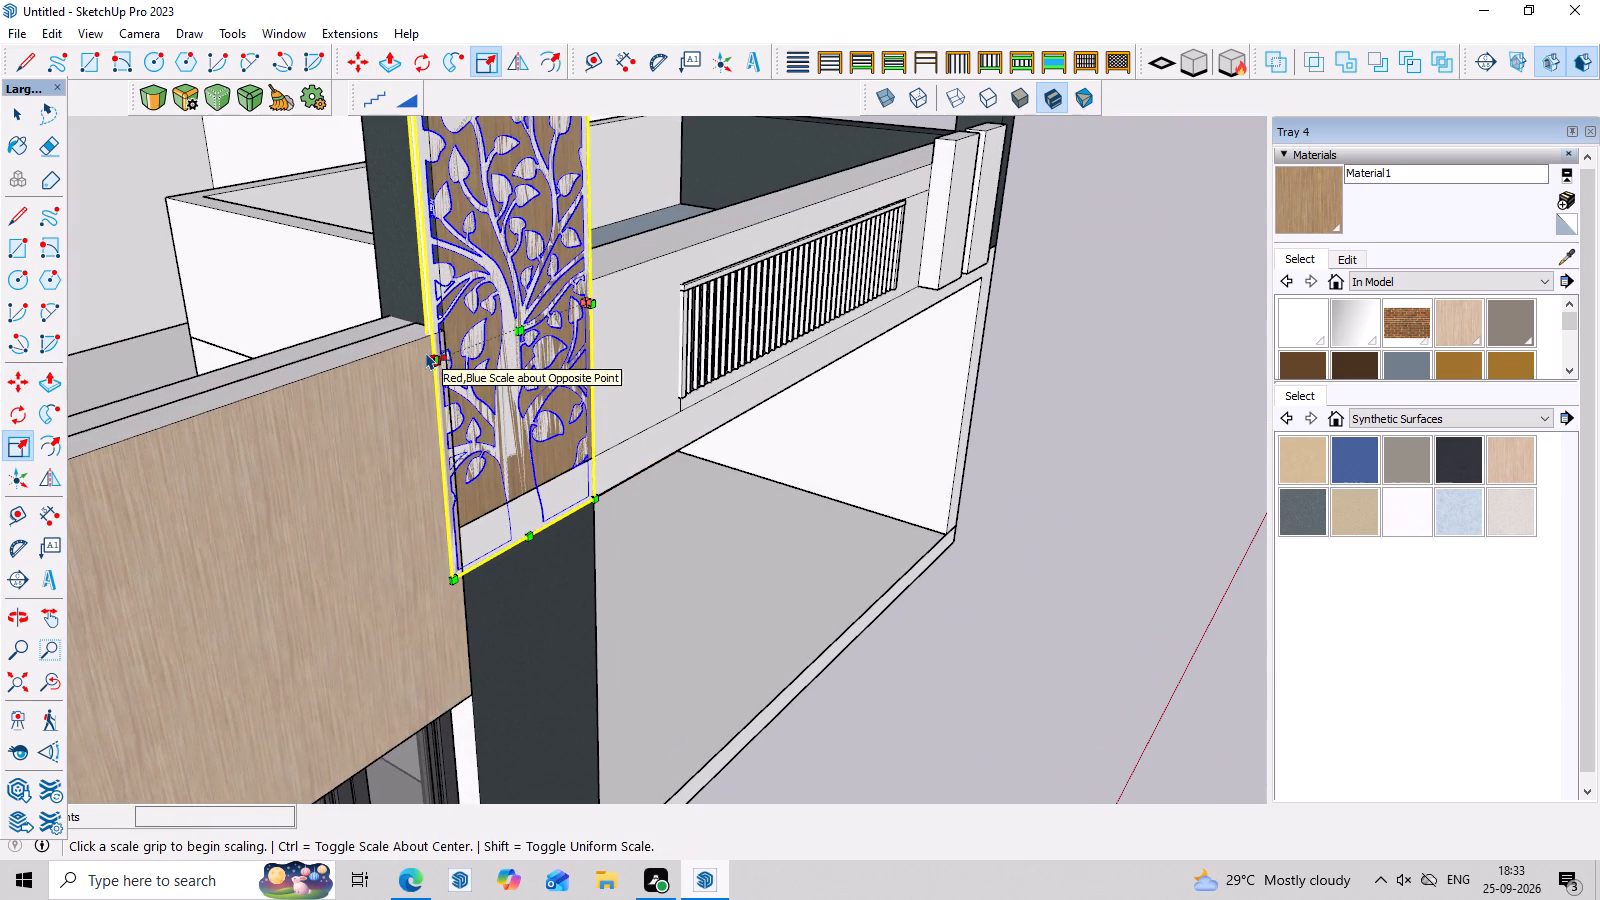
{"action": "left_click", "coordinate": [535, 535]}
{"action": "left_click", "coordinate": [525, 422]}
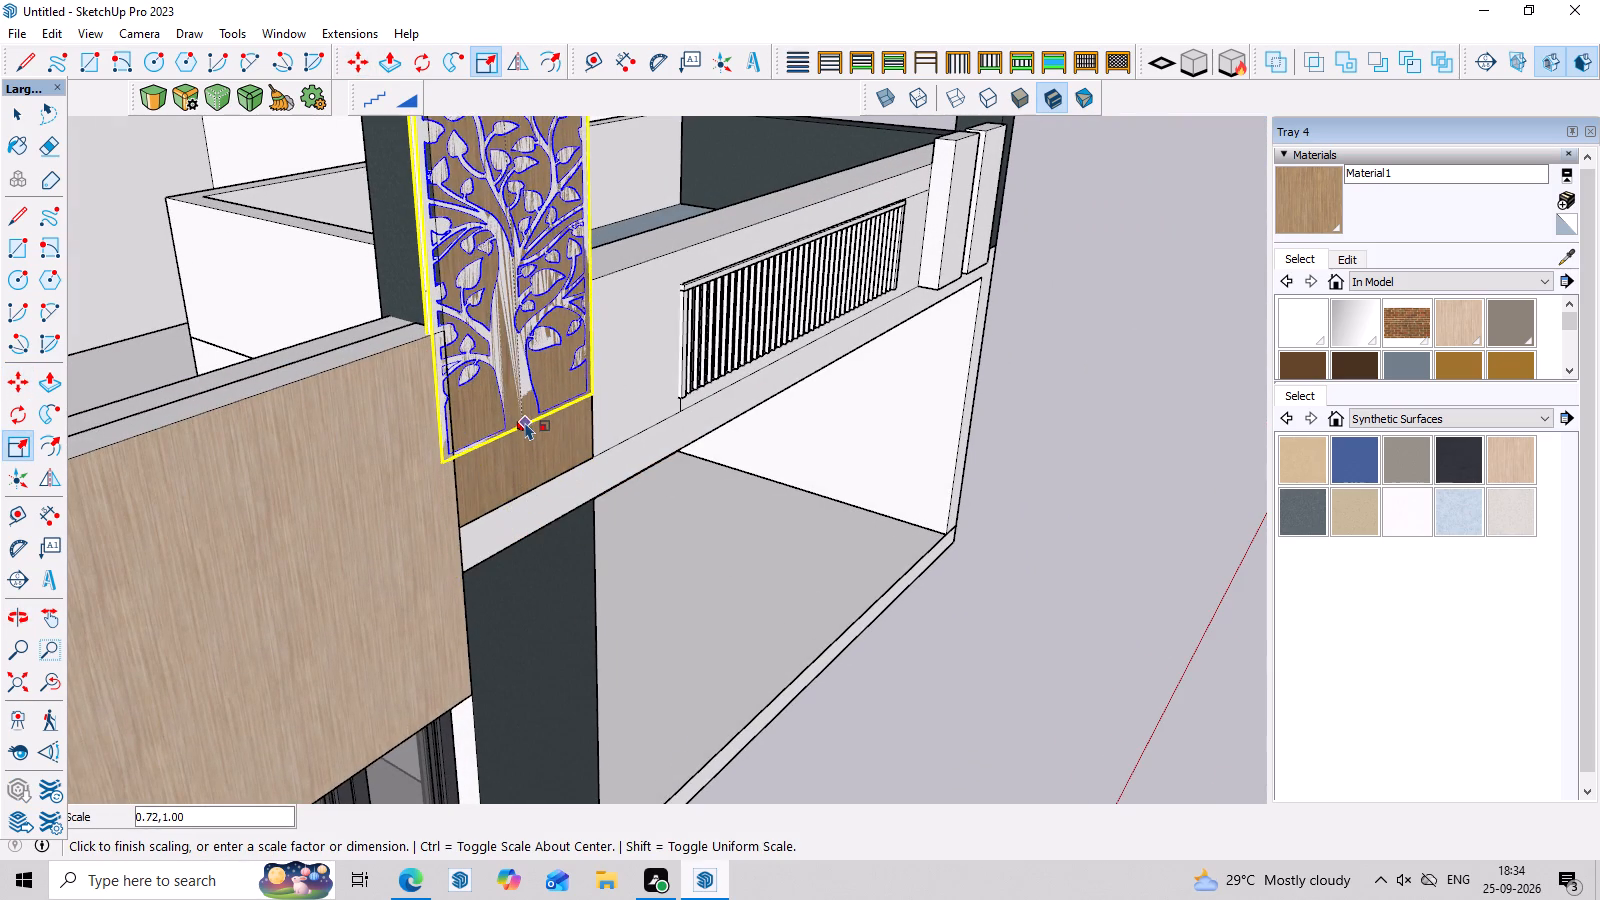
Scale the tree jali panel's height to about 0.74 by lowering its top edge.
{"action": "scroll", "coordinate": [620, 466], "scroll_direction": "down", "scroll_amount": 6}
{"action": "middle_click_drag", "start_coordinate": [712, 615], "coordinate": [587, 647]}
{"action": "scroll", "coordinate": [491, 320], "scroll_direction": "up", "scroll_amount": 3}
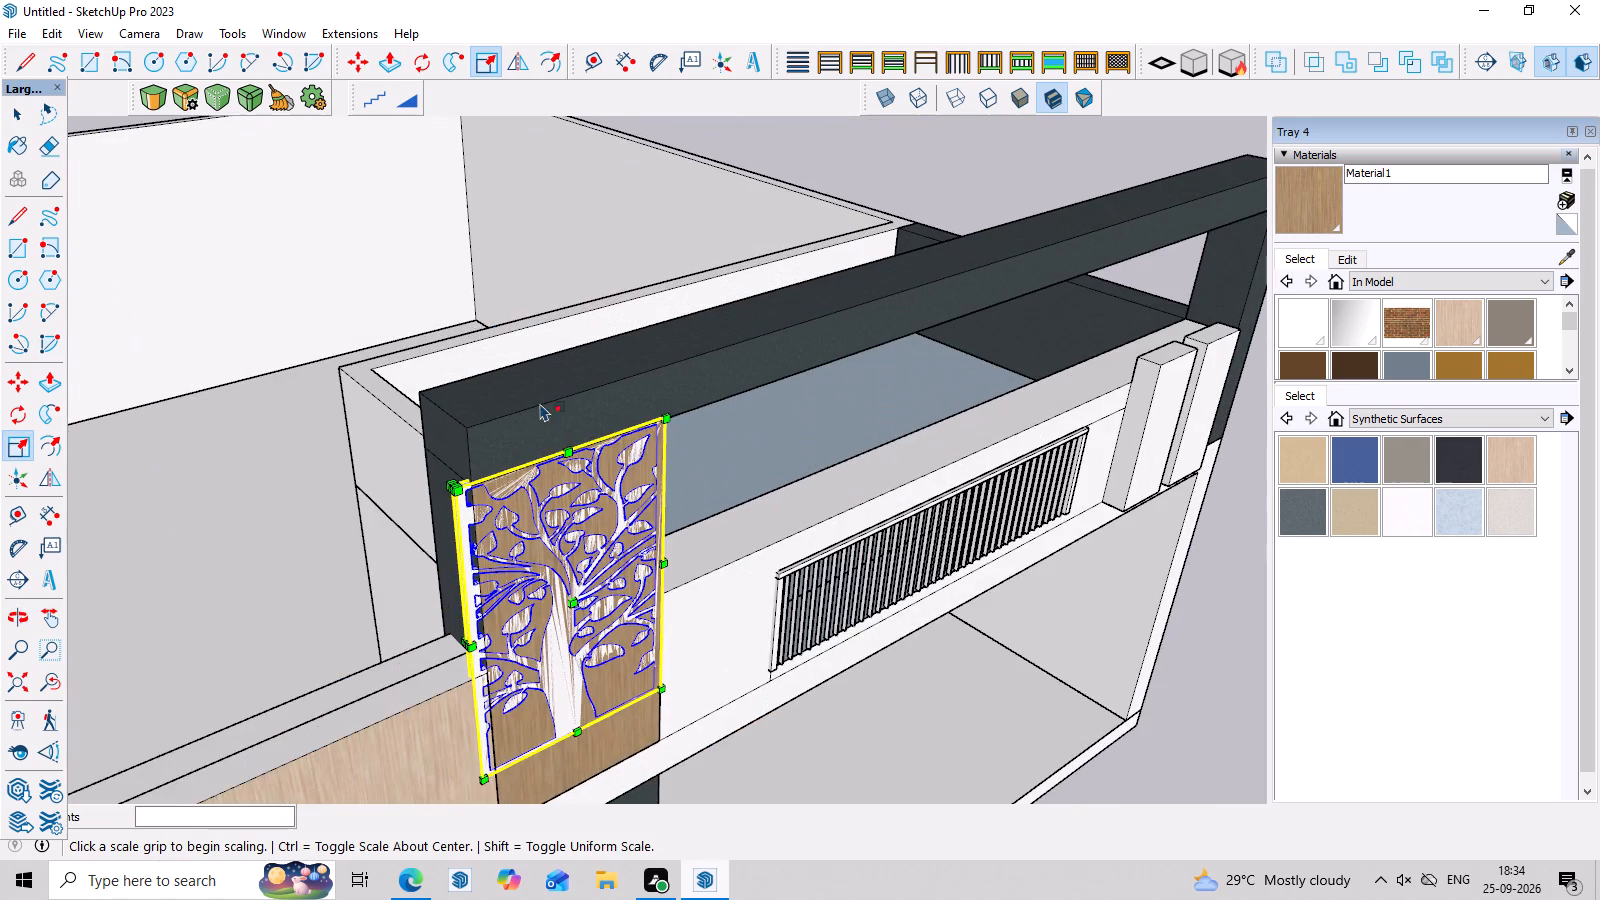
{"action": "scroll", "coordinate": [554, 436], "scroll_direction": "up", "scroll_amount": 2}
{"action": "left_click", "coordinate": [576, 453]}
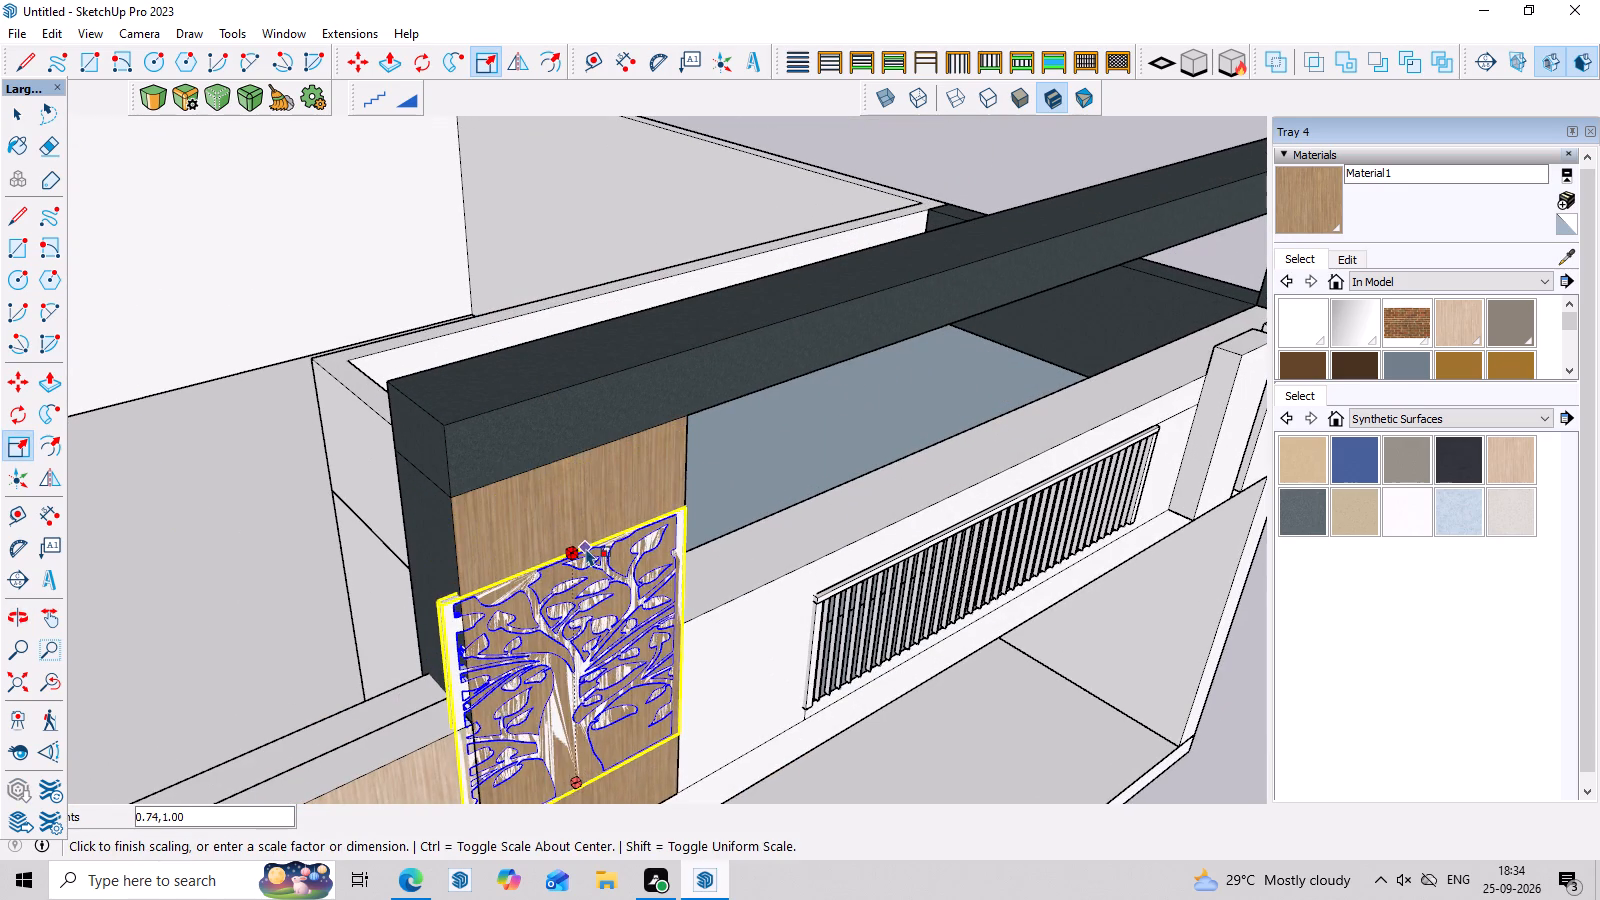
{"action": "left_click", "coordinate": [586, 548]}
Scale the tree jali panel's width to about 0.68 by pulling in its railing-side edge.
{"action": "middle_click_drag", "start_coordinate": [655, 618], "coordinate": [869, 525]}
{"action": "middle_click_drag", "start_coordinate": [896, 698], "coordinate": [752, 696]}
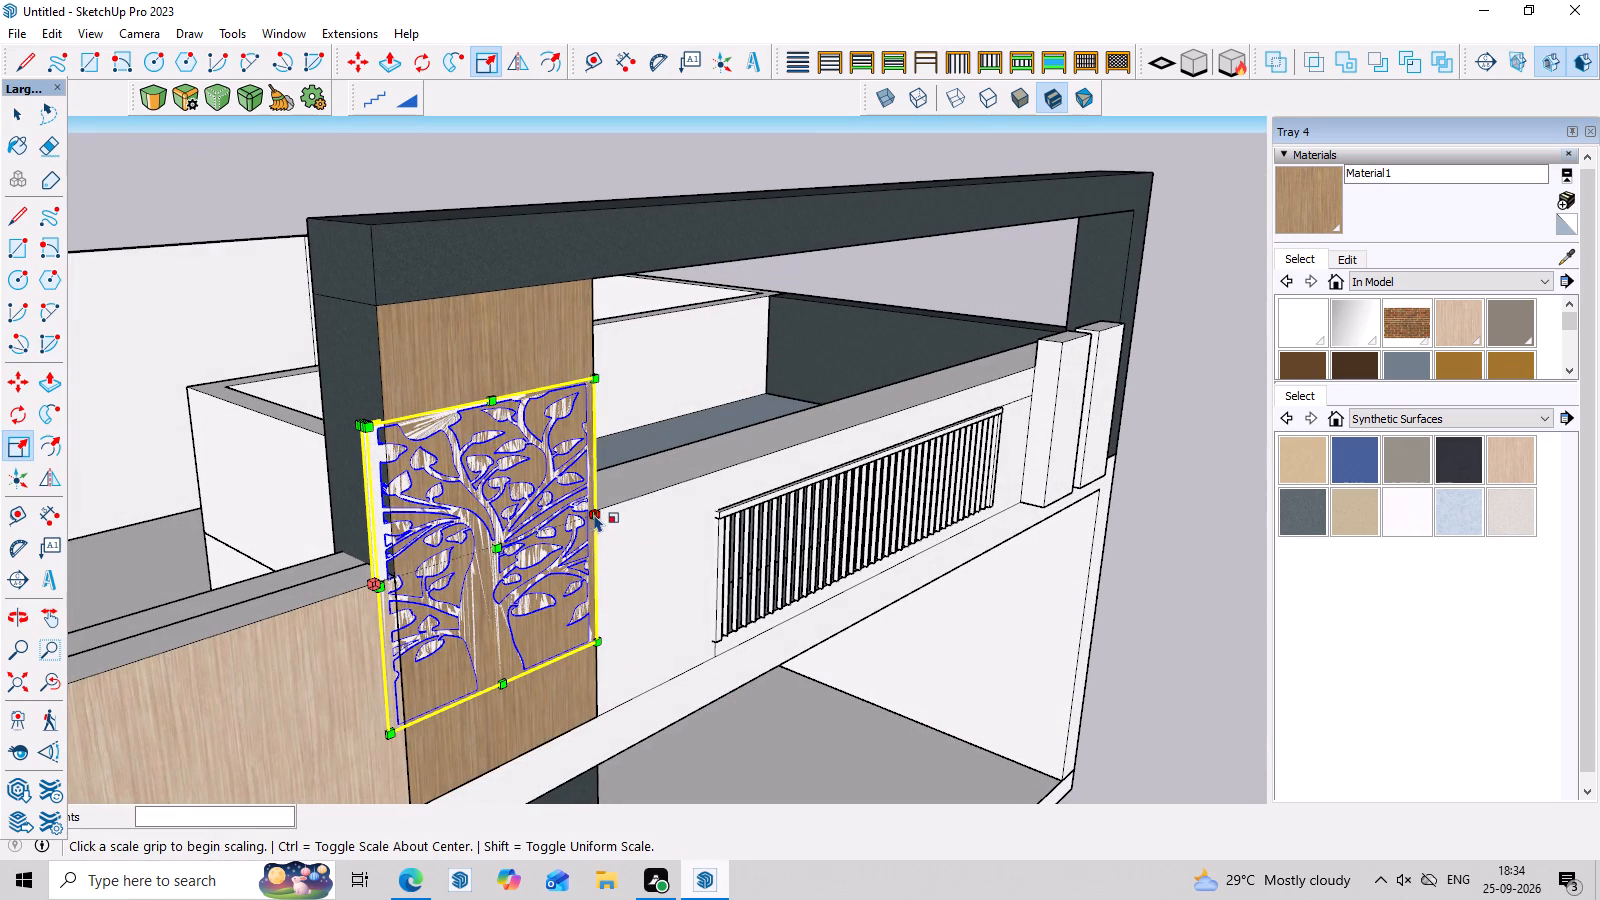
{"action": "left_click", "coordinate": [595, 513]}
{"action": "left_click", "coordinate": [534, 536]}
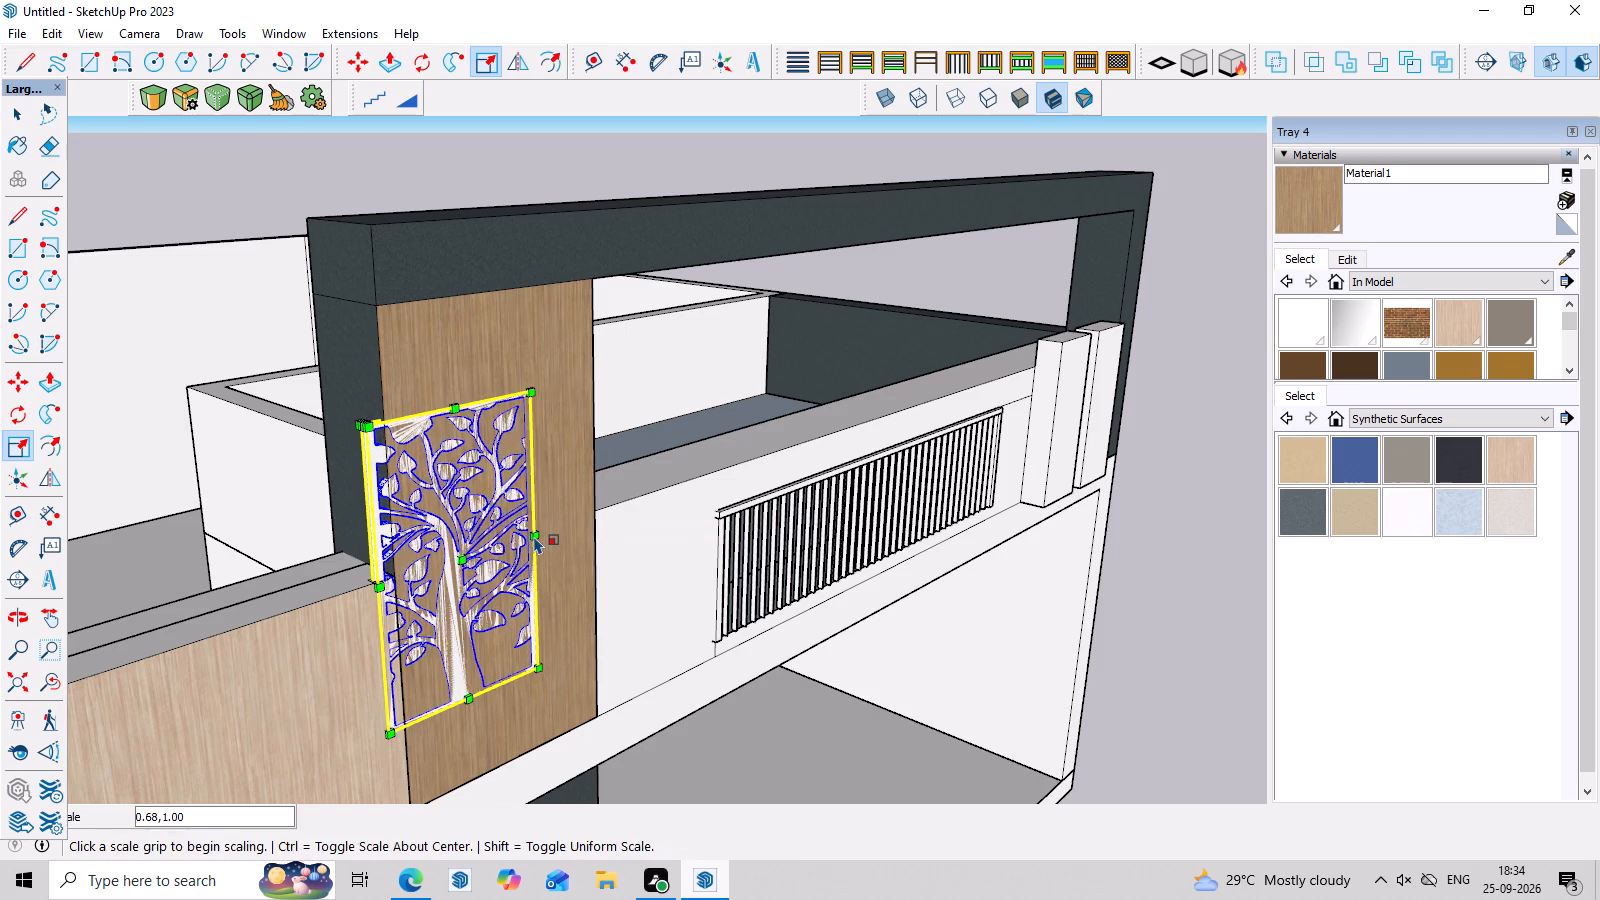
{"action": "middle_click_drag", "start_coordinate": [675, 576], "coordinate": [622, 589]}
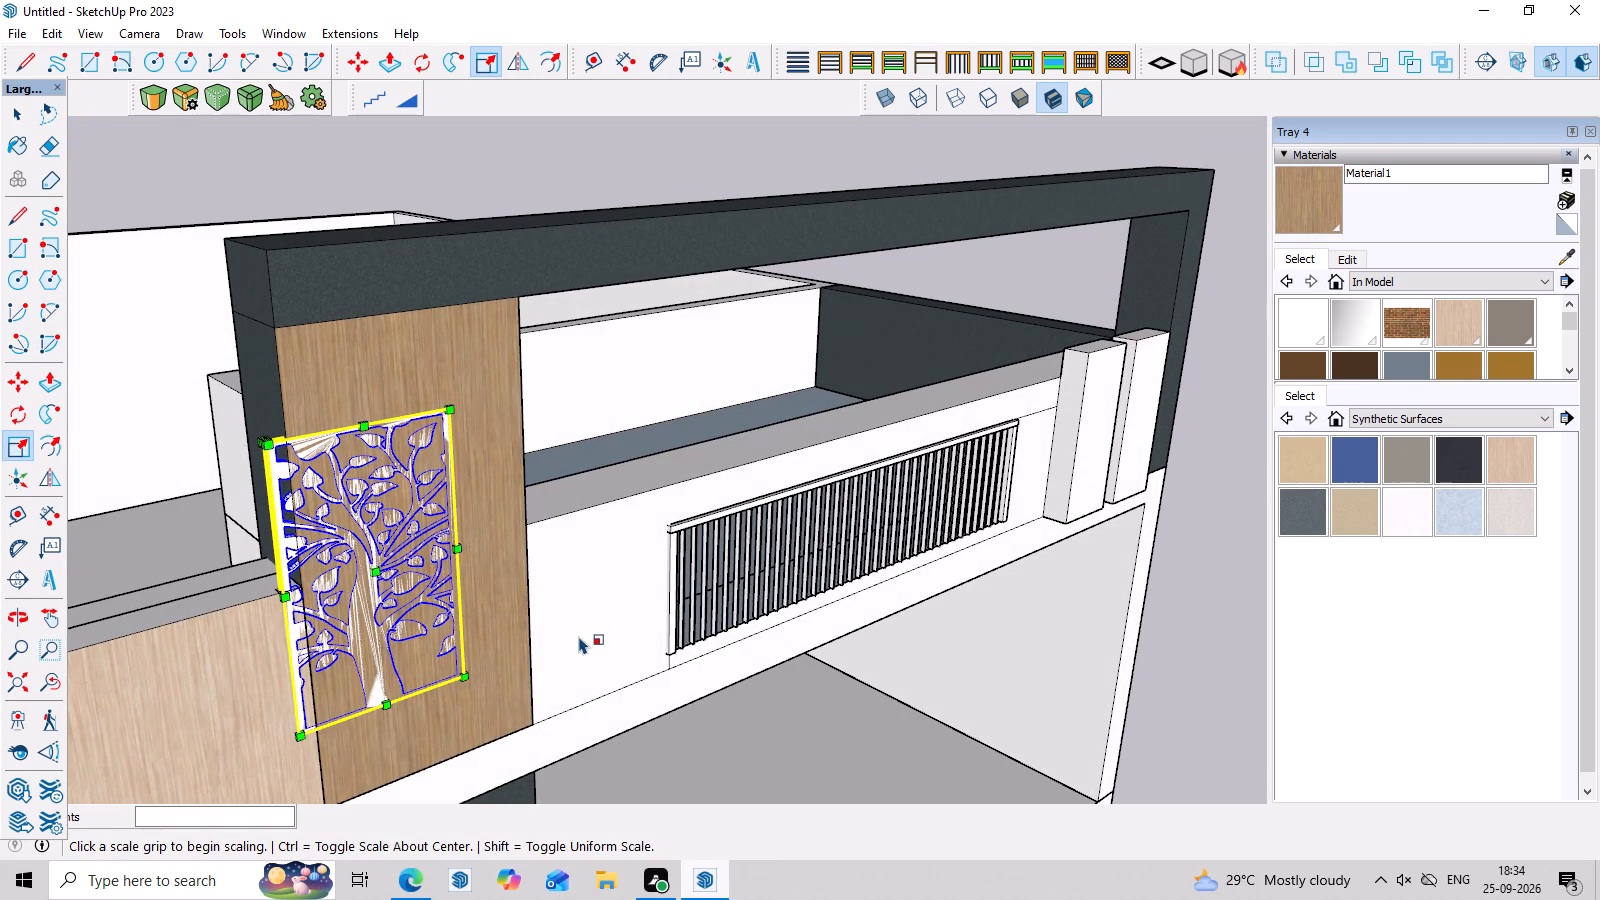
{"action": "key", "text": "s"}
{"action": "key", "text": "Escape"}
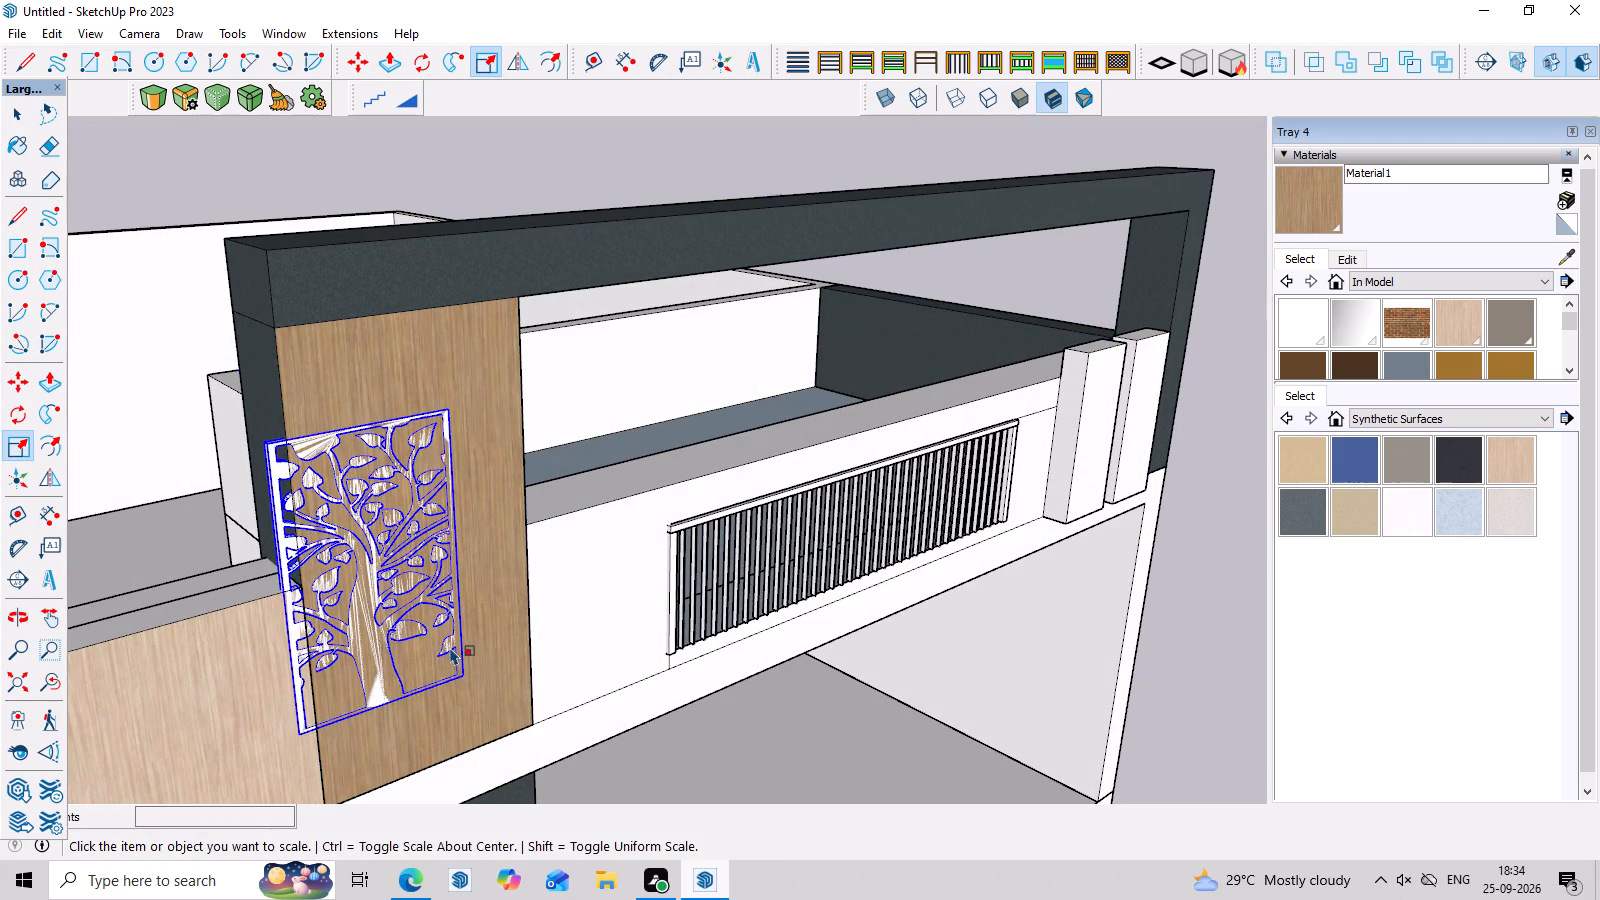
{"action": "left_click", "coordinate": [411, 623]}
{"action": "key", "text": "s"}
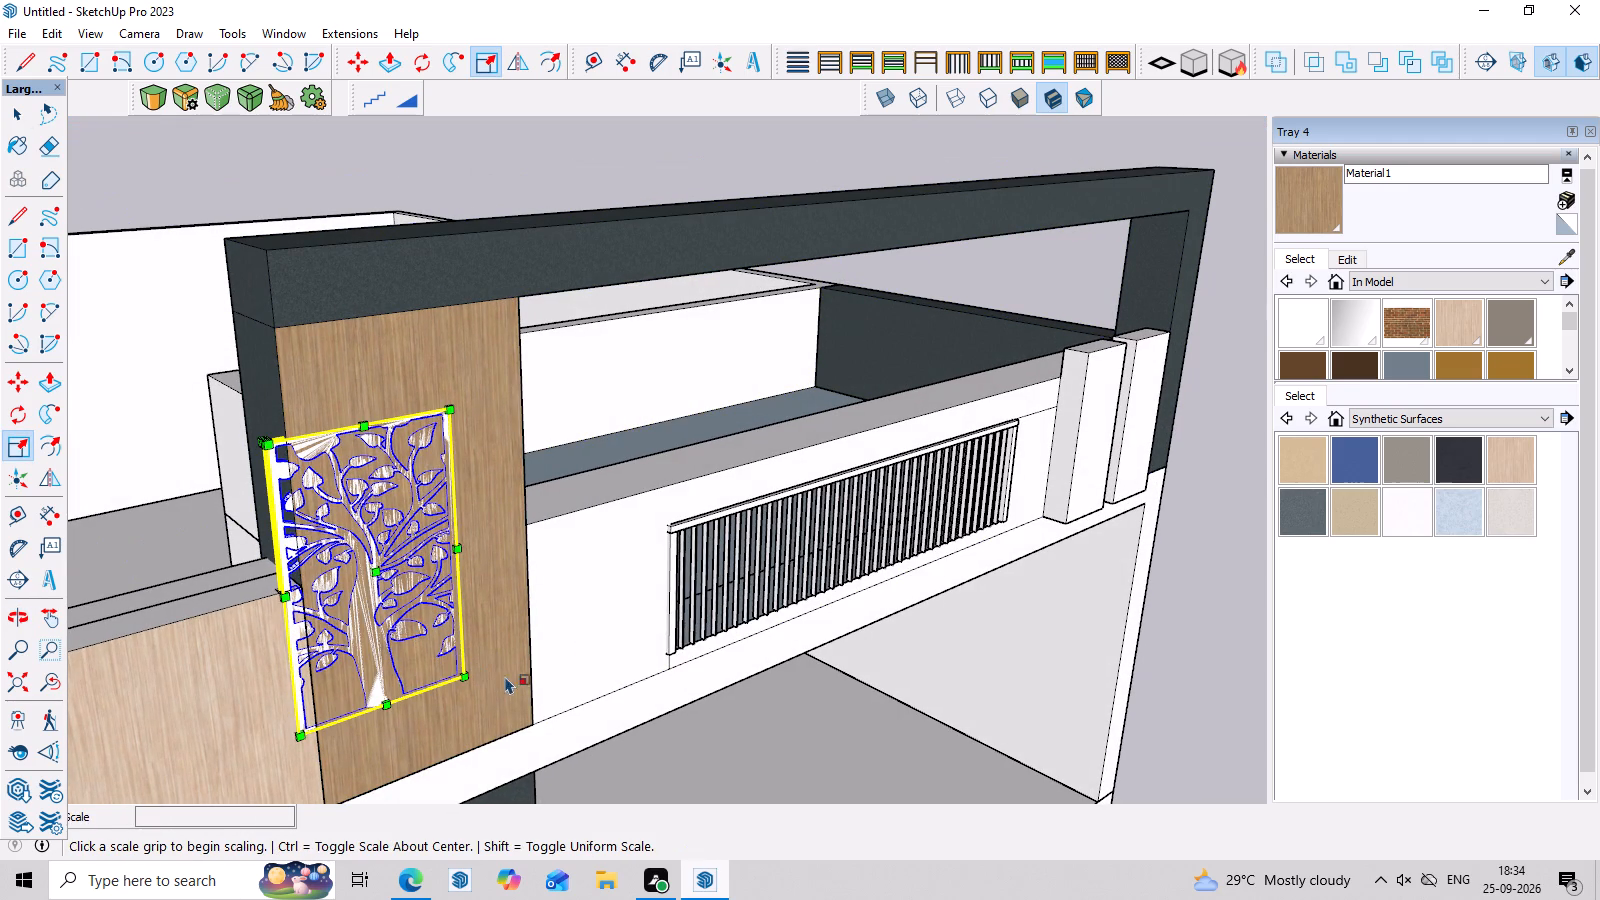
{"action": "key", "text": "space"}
Shift the tree jali panel sideways by its bottom corner towards the railing-side edge of the wood-clad column.
{"action": "key", "text": "m"}
{"action": "left_click", "coordinate": [452, 674]}
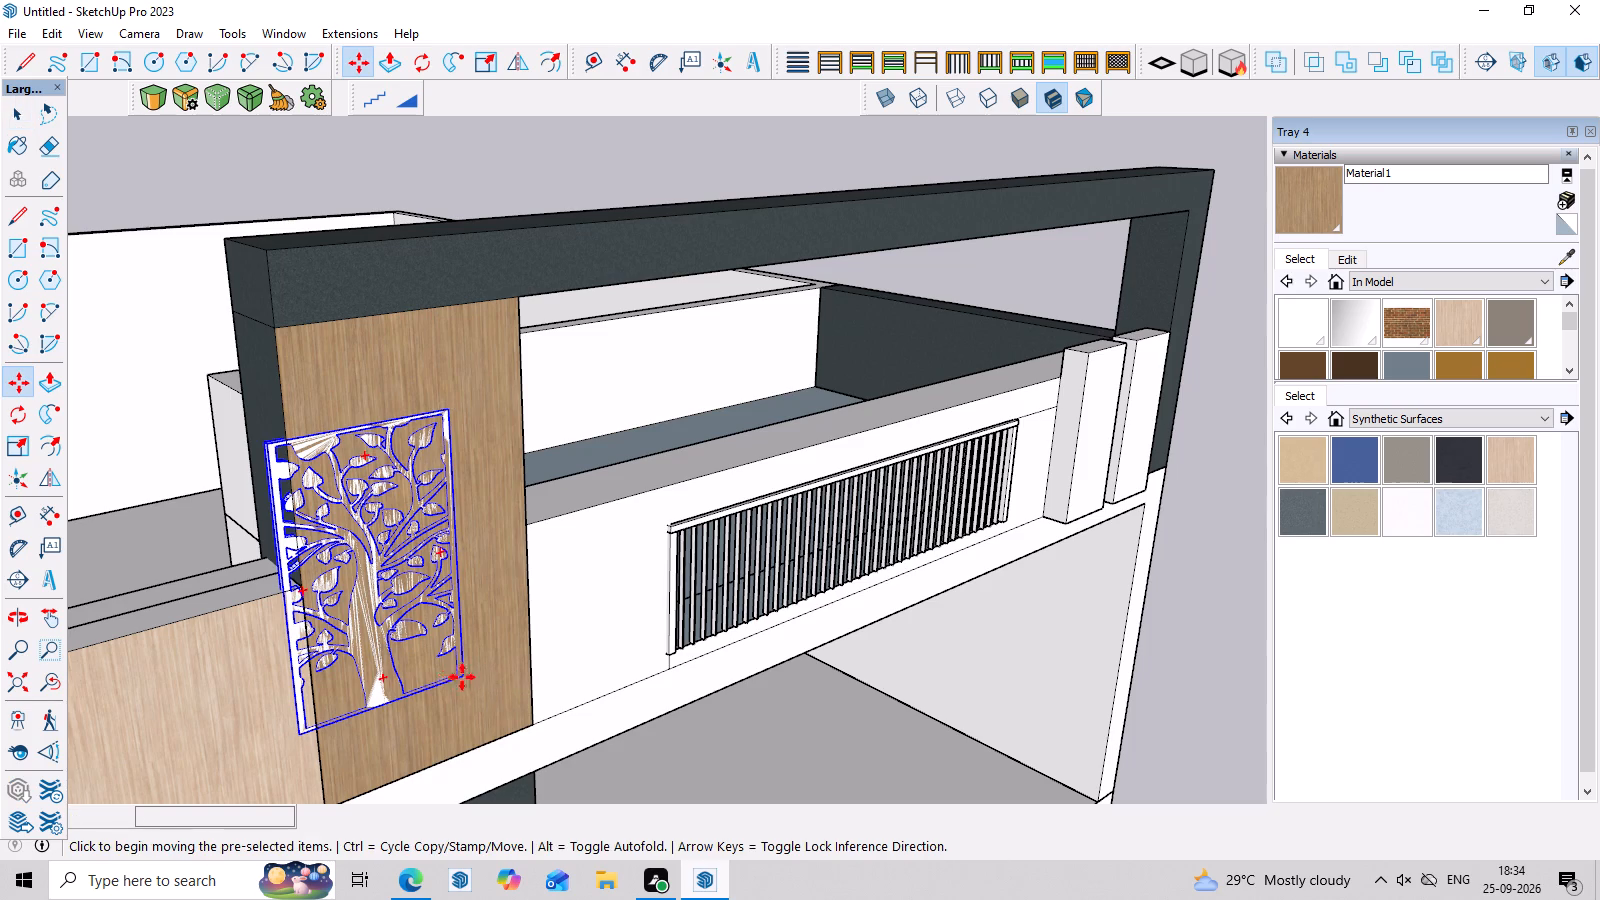
{"action": "left_click", "coordinate": [518, 692]}
Move the tree jali panel back about 1' 7" along the green axis towards the wood-clad column's face.
{"action": "middle_click_drag", "start_coordinate": [594, 688], "coordinate": [497, 646]}
{"action": "scroll", "coordinate": [477, 563], "scroll_direction": "down", "scroll_amount": 8}
{"action": "middle_click_drag", "start_coordinate": [650, 567], "coordinate": [532, 479]}
{"action": "scroll", "coordinate": [361, 520], "scroll_direction": "up", "scroll_amount": 3}
{"action": "middle_click_drag", "start_coordinate": [508, 505], "coordinate": [232, 608]}
{"action": "scroll", "coordinate": [430, 517], "scroll_direction": "up", "scroll_amount": 8}
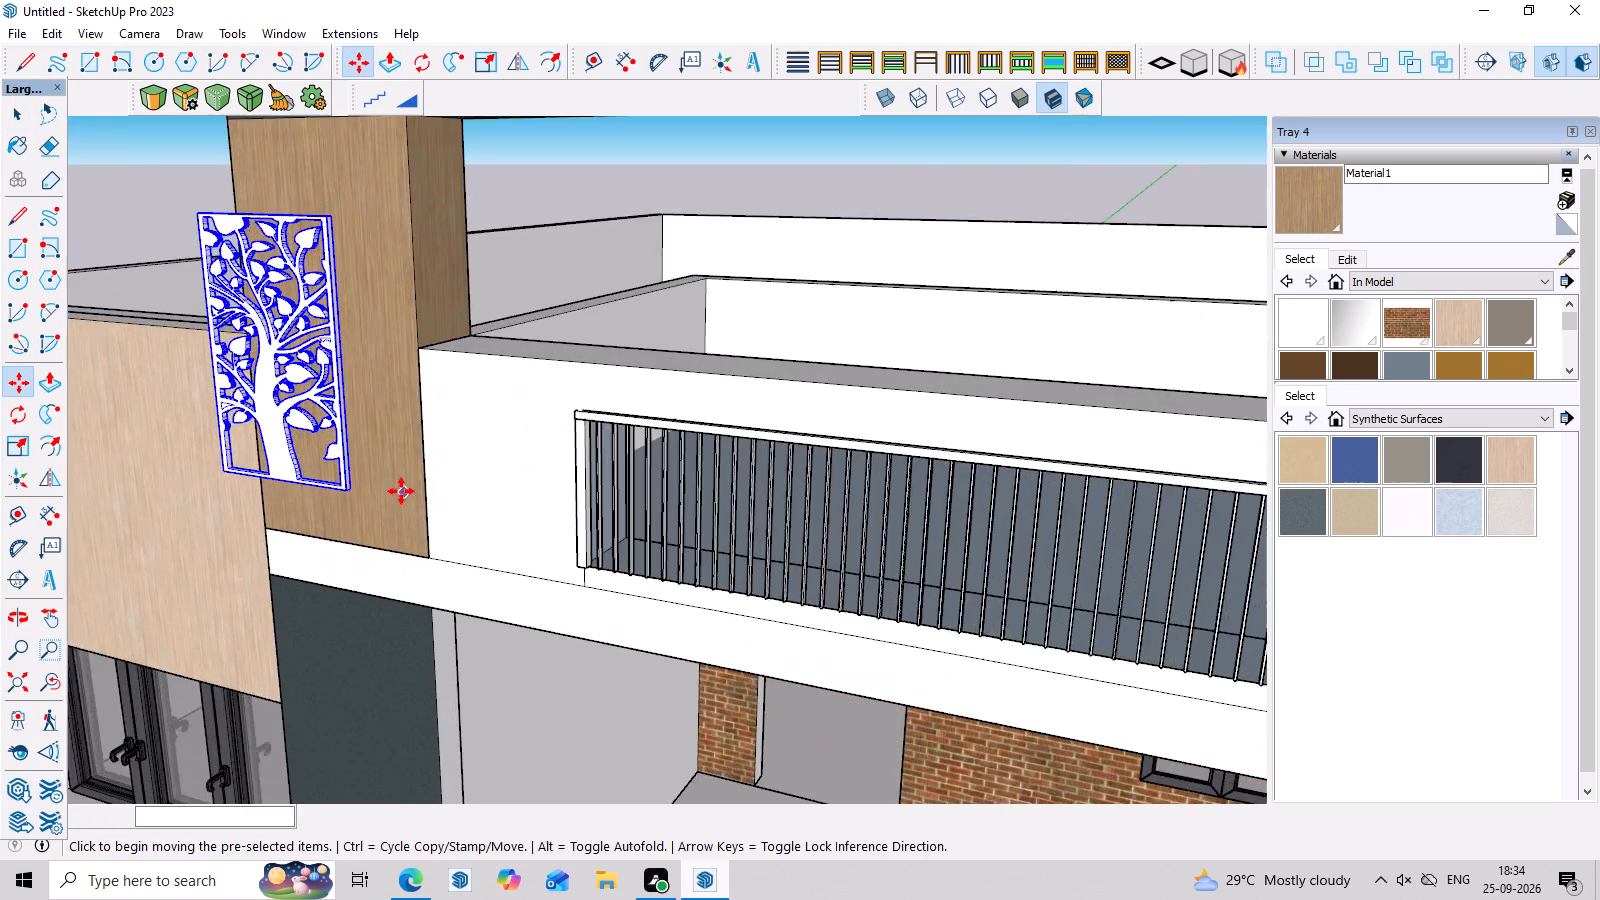
{"action": "scroll", "coordinate": [401, 491], "scroll_direction": "up", "scroll_amount": 4}
{"action": "left_click", "coordinate": [325, 490]}
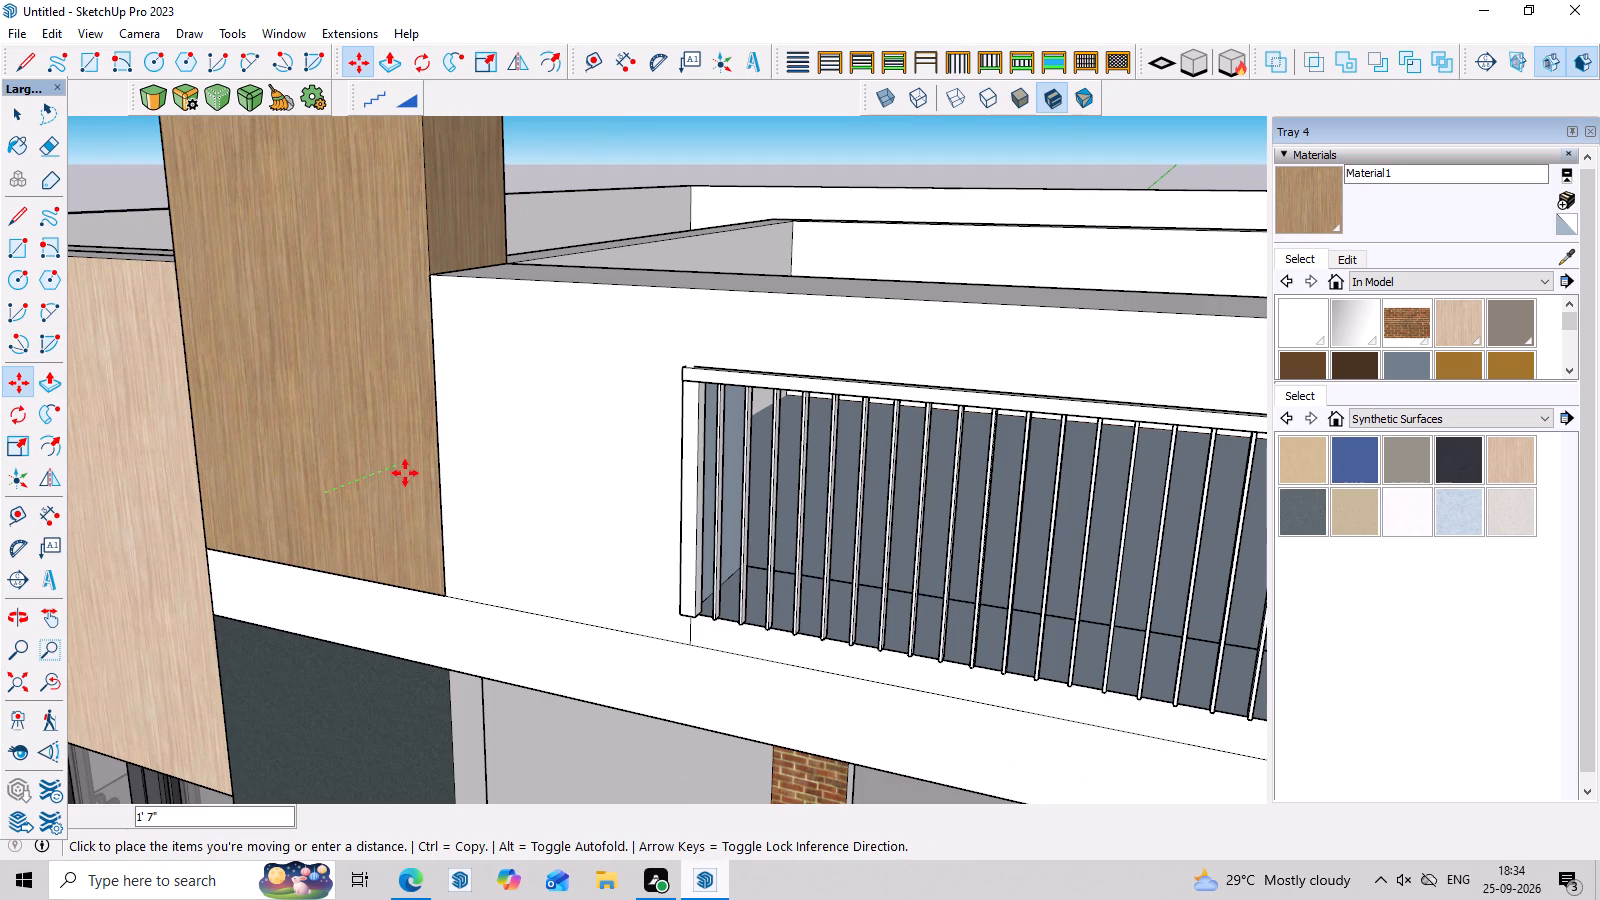
{"action": "left_click", "coordinate": [406, 487]}
Move the tree jali panel about 1' 9" so its rear bottom corner meets the column face's railing-side bottom corner.
{"action": "scroll", "coordinate": [403, 582], "scroll_direction": "up", "scroll_amount": 3}
{"action": "middle_click_drag", "start_coordinate": [439, 590], "coordinate": [294, 642]}
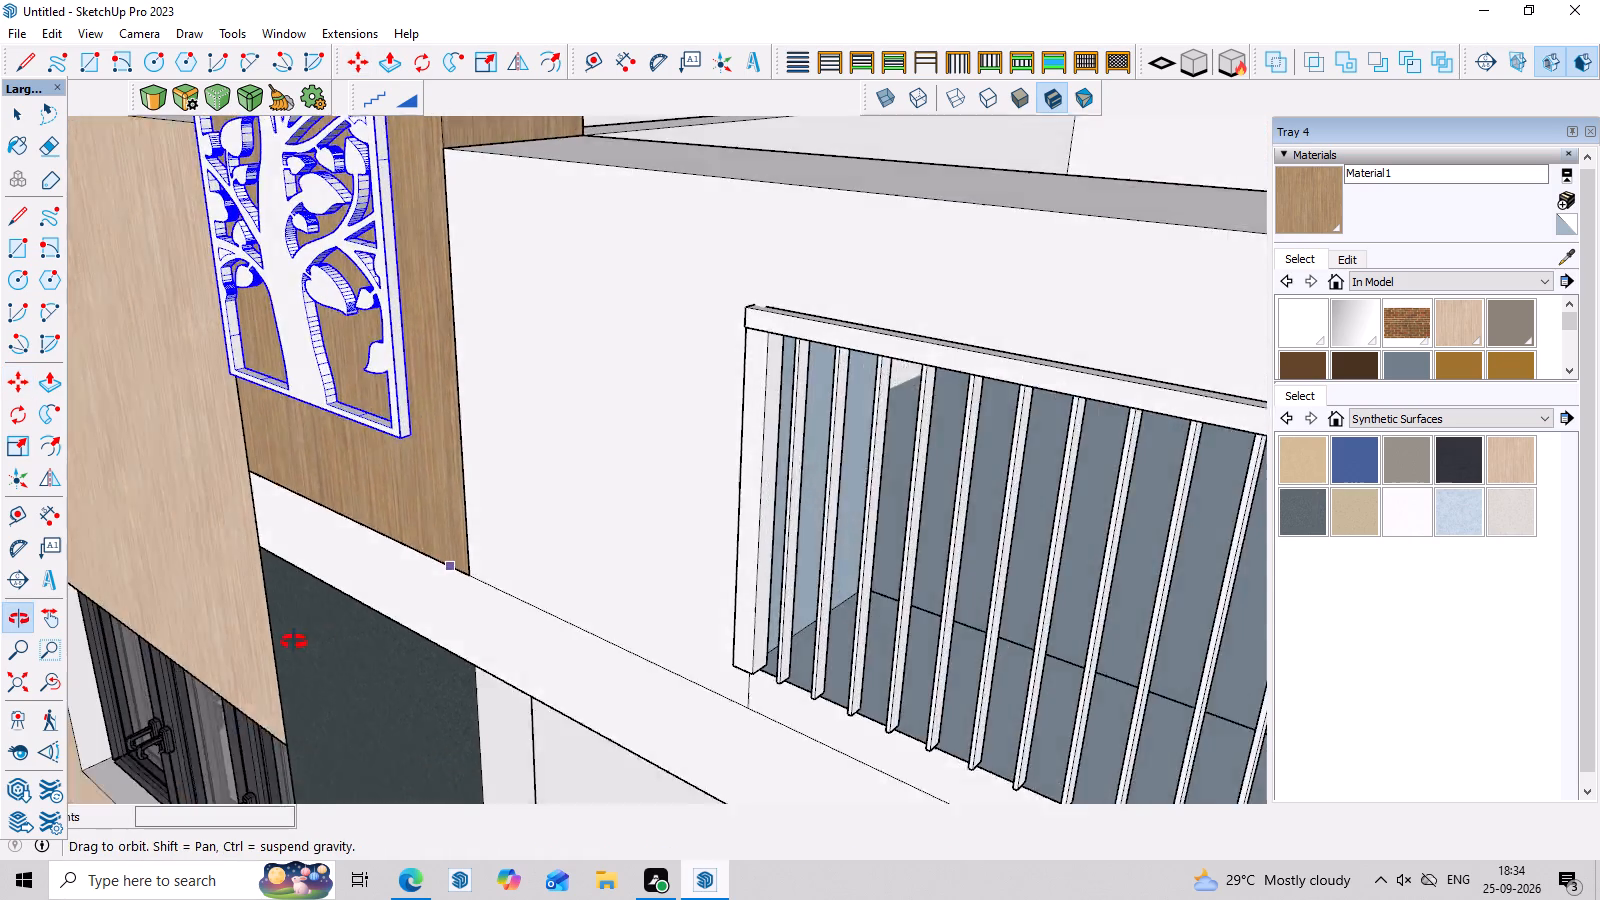
{"action": "middle_click_drag", "start_coordinate": [294, 642], "coordinate": [277, 639]}
{"action": "scroll", "coordinate": [460, 437], "scroll_direction": "up", "scroll_amount": 3}
{"action": "left_click", "coordinate": [402, 429]}
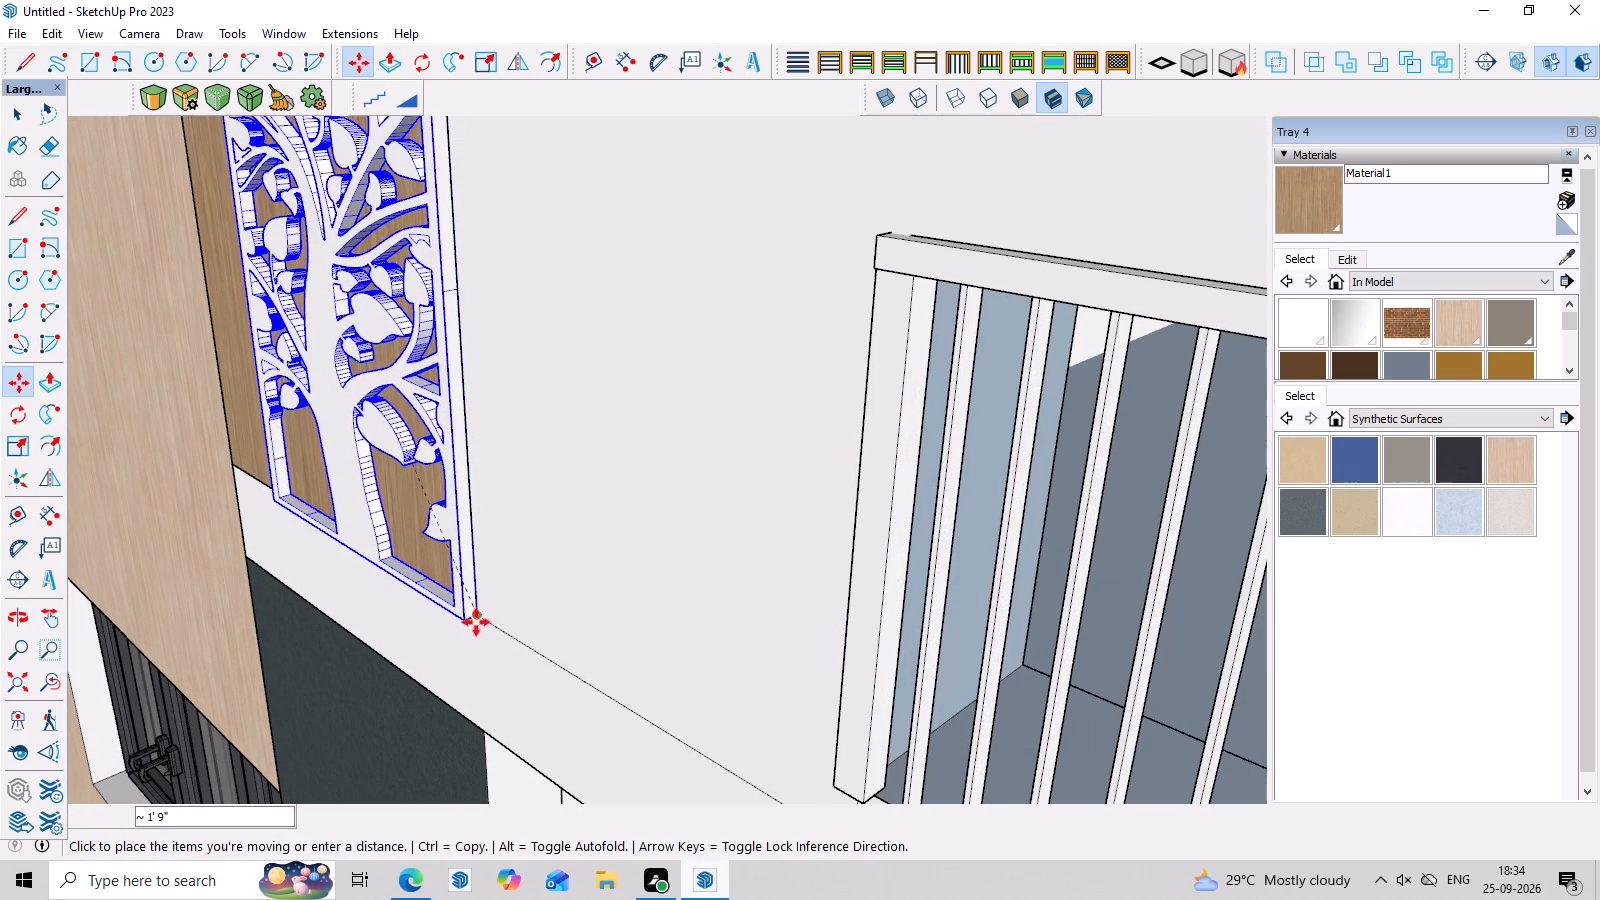
{"action": "left_click", "coordinate": [474, 619]}
Move the tree jali panel about 7" along the red axis, away from the railing, to centre it on the column.
{"action": "scroll", "coordinate": [465, 545], "scroll_direction": "down", "scroll_amount": 4}
{"action": "middle_click_drag", "start_coordinate": [459, 603], "coordinate": [987, 486]}
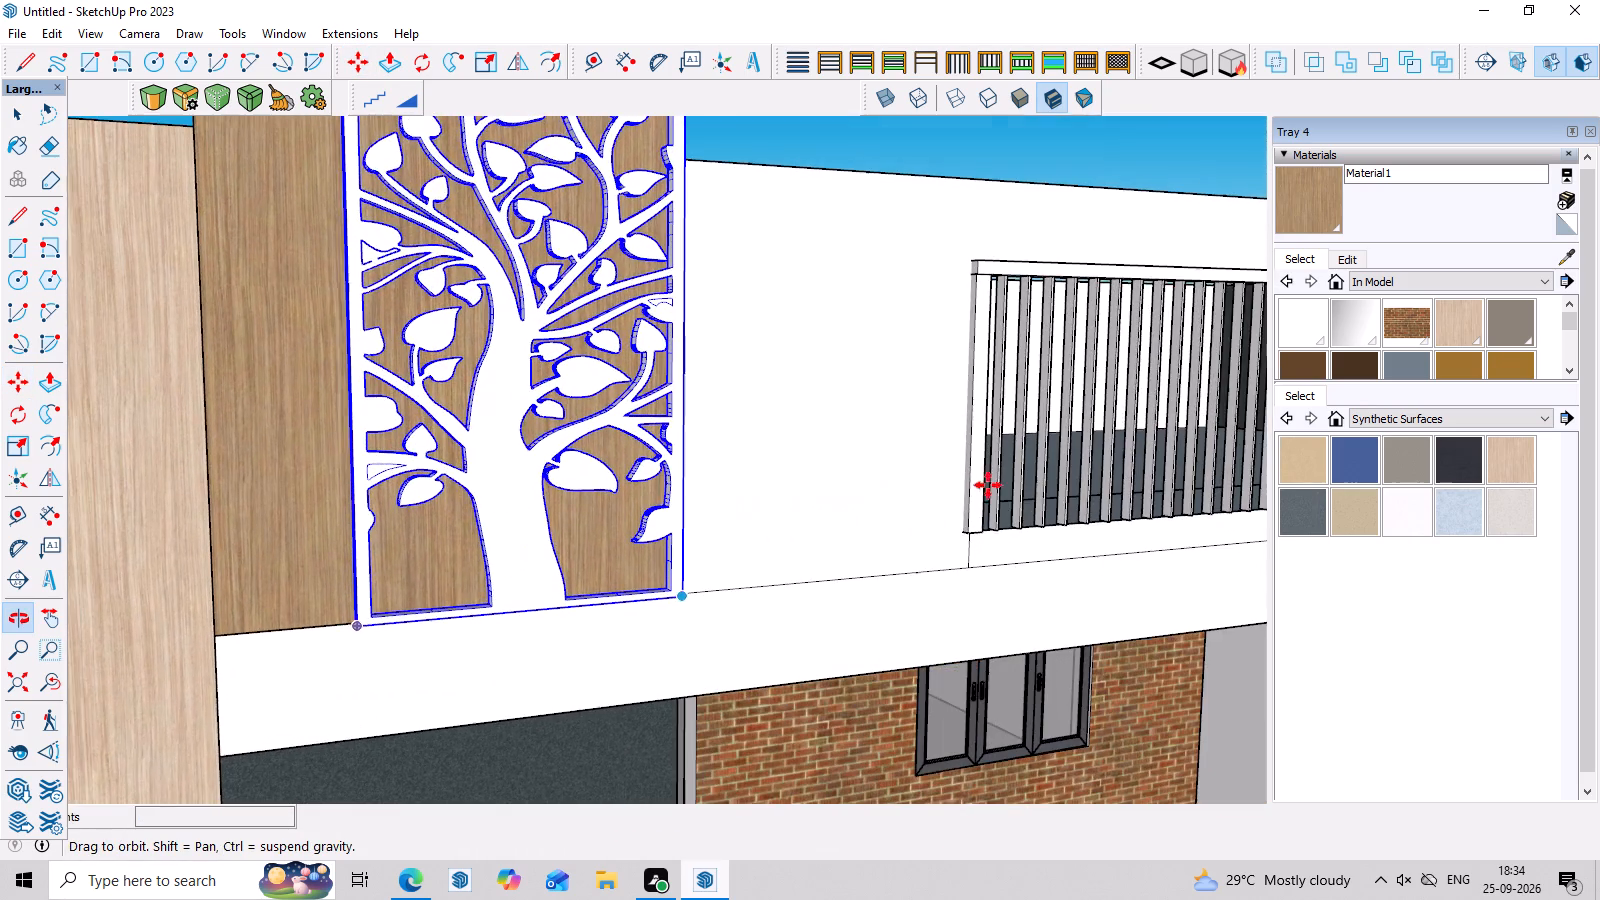
{"action": "scroll", "coordinate": [361, 670], "scroll_direction": "up", "scroll_amount": 3}
{"action": "middle_click_drag", "start_coordinate": [370, 649], "coordinate": [597, 625]}
{"action": "scroll", "coordinate": [568, 637], "scroll_direction": "up", "scroll_amount": 3}
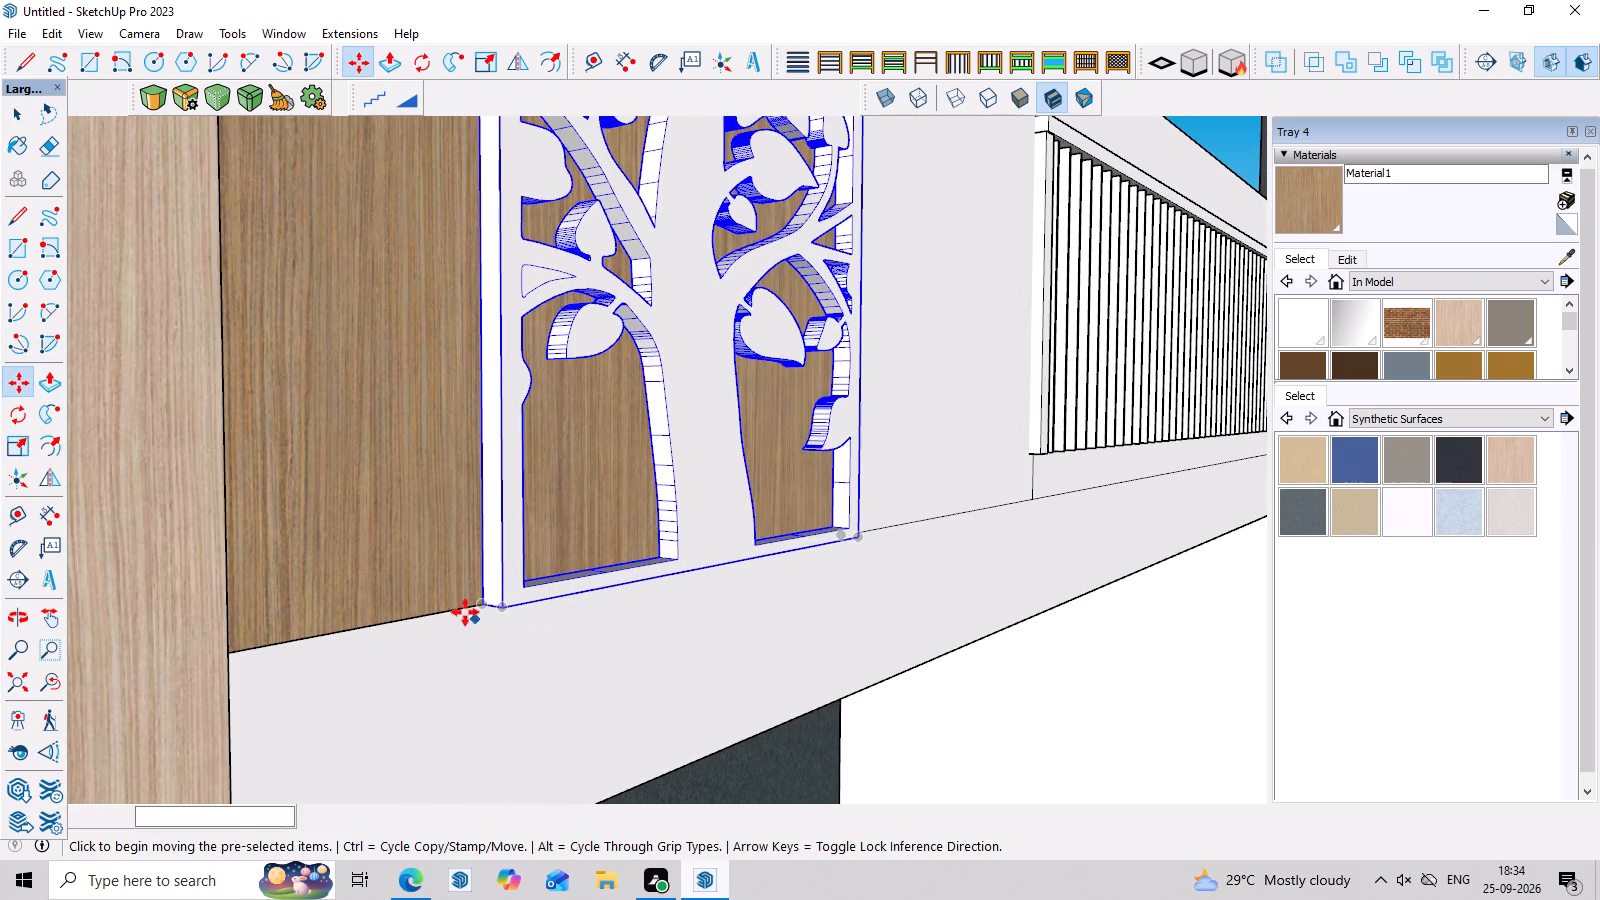
{"action": "left_click", "coordinate": [483, 605]}
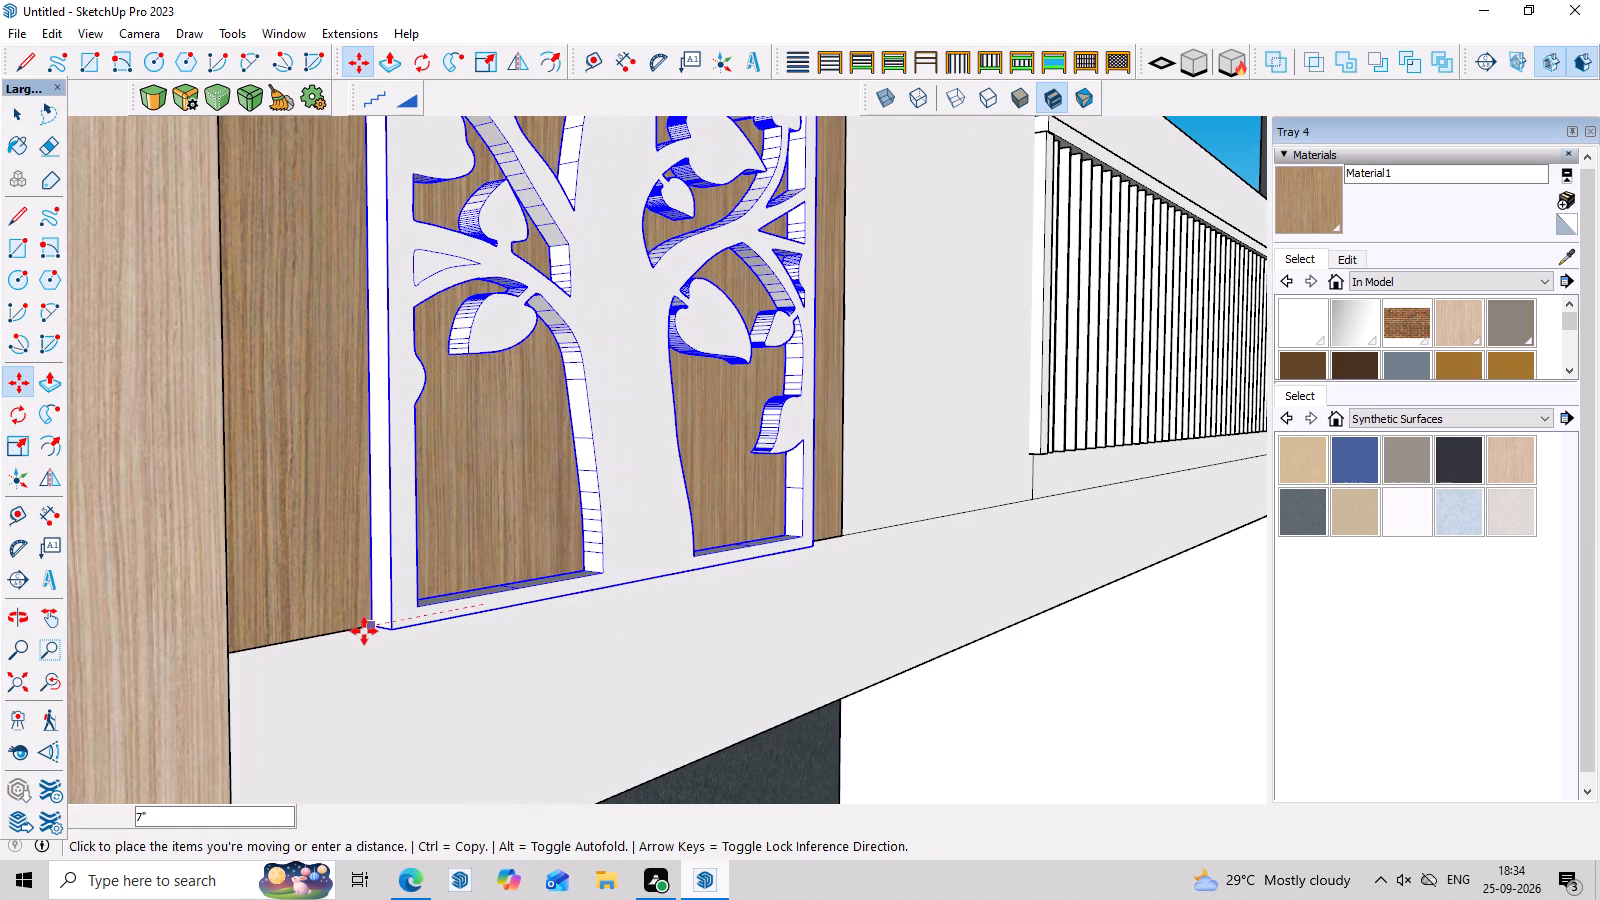
{"action": "left_click", "coordinate": [364, 631]}
Raise the tree jali panel vertically on the wood-clad column, clear of the white slab band.
{"action": "scroll", "coordinate": [721, 537], "scroll_direction": "down", "scroll_amount": 12}
{"action": "scroll", "coordinate": [828, 538], "scroll_direction": "down", "scroll_amount": 3}
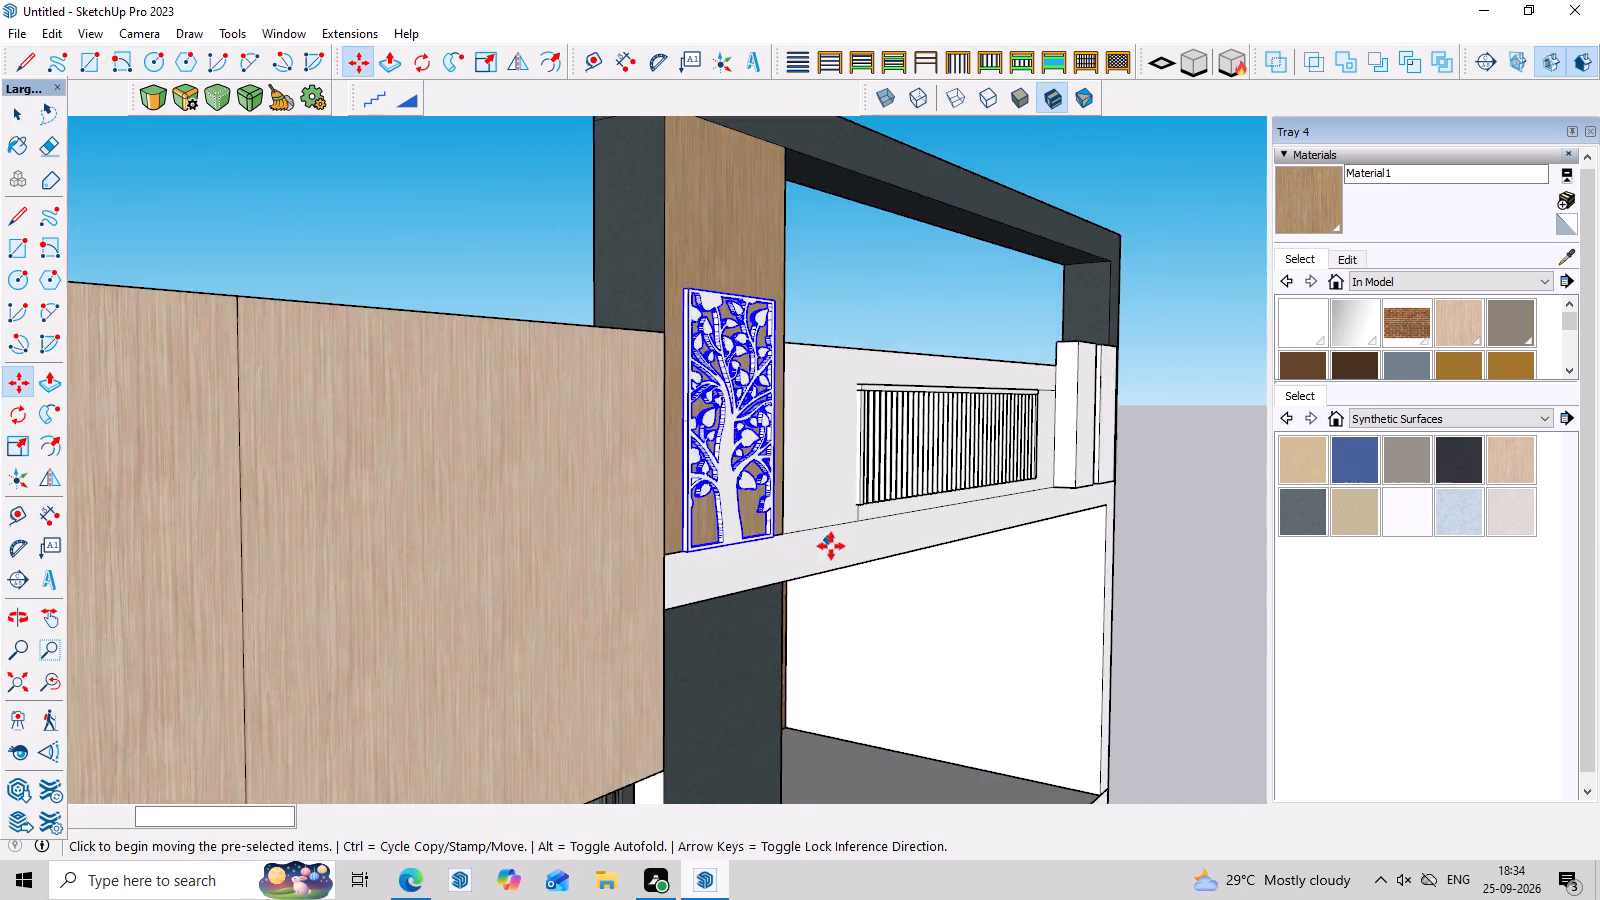
{"action": "middle_click_drag", "start_coordinate": [849, 556], "coordinate": [717, 603]}
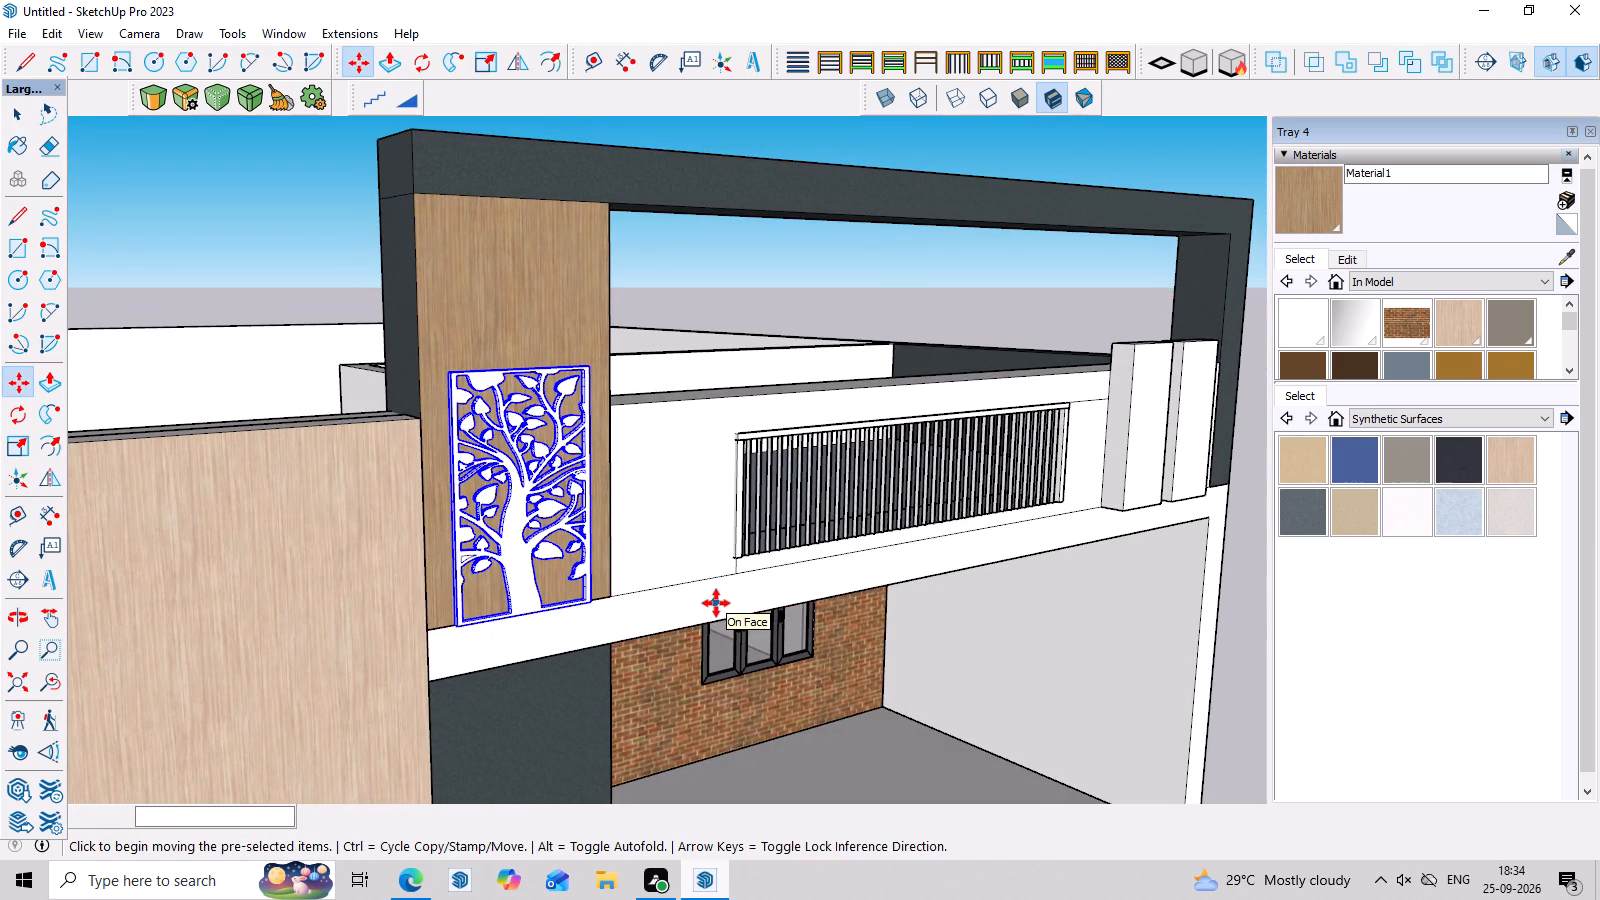
{"action": "key", "text": "comma"}
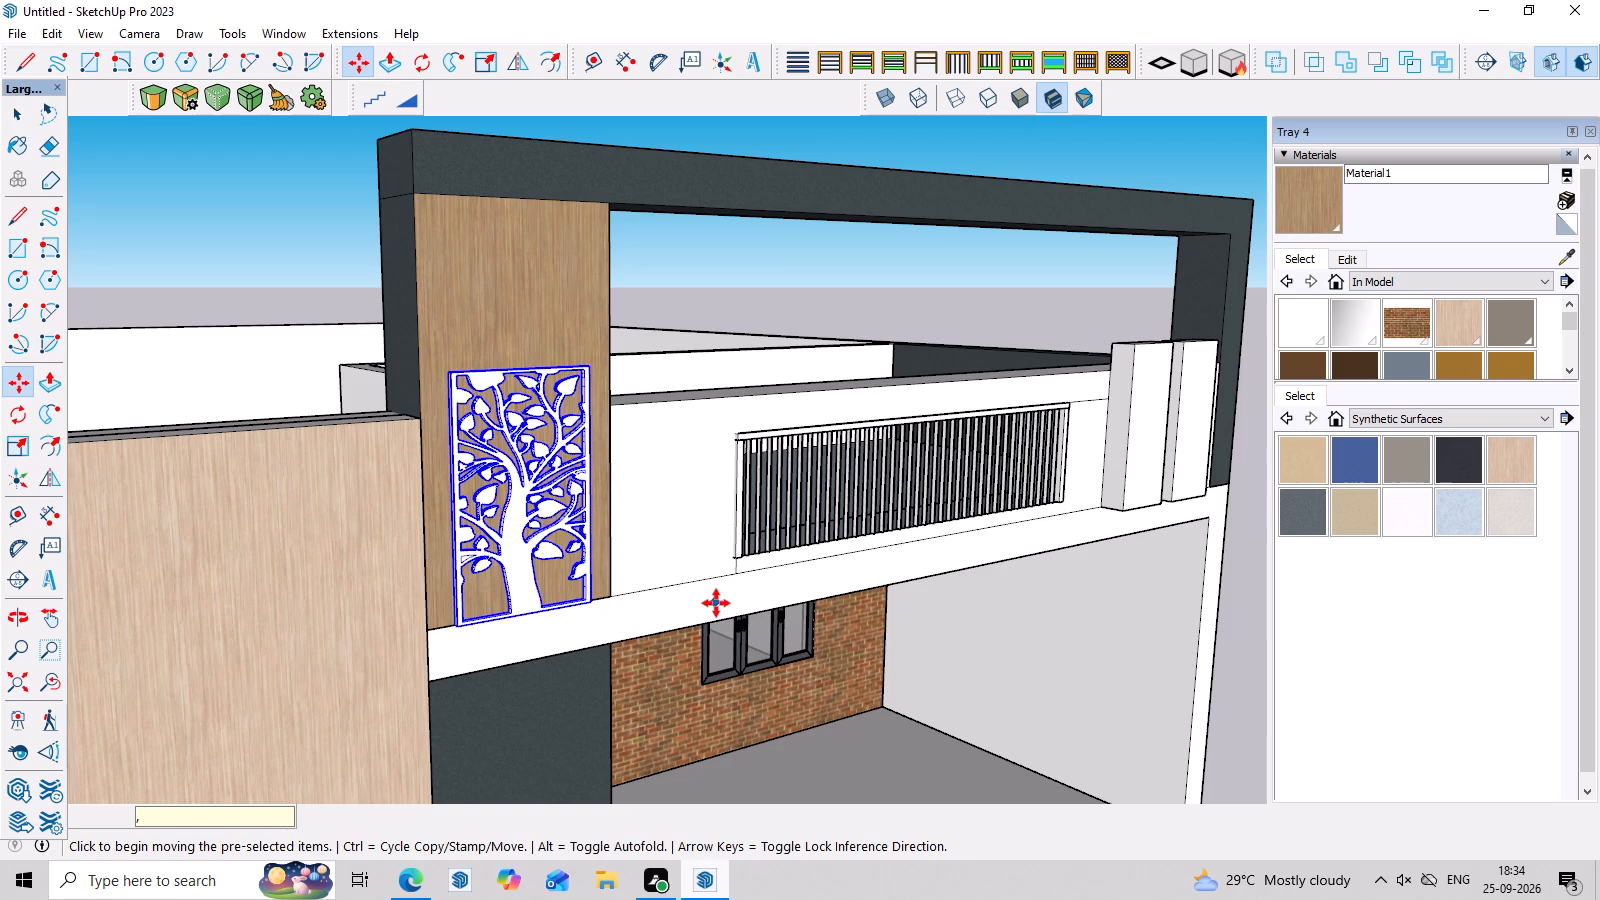
{"action": "key", "text": "Up"}
{"action": "left_click", "coordinate": [531, 611]}
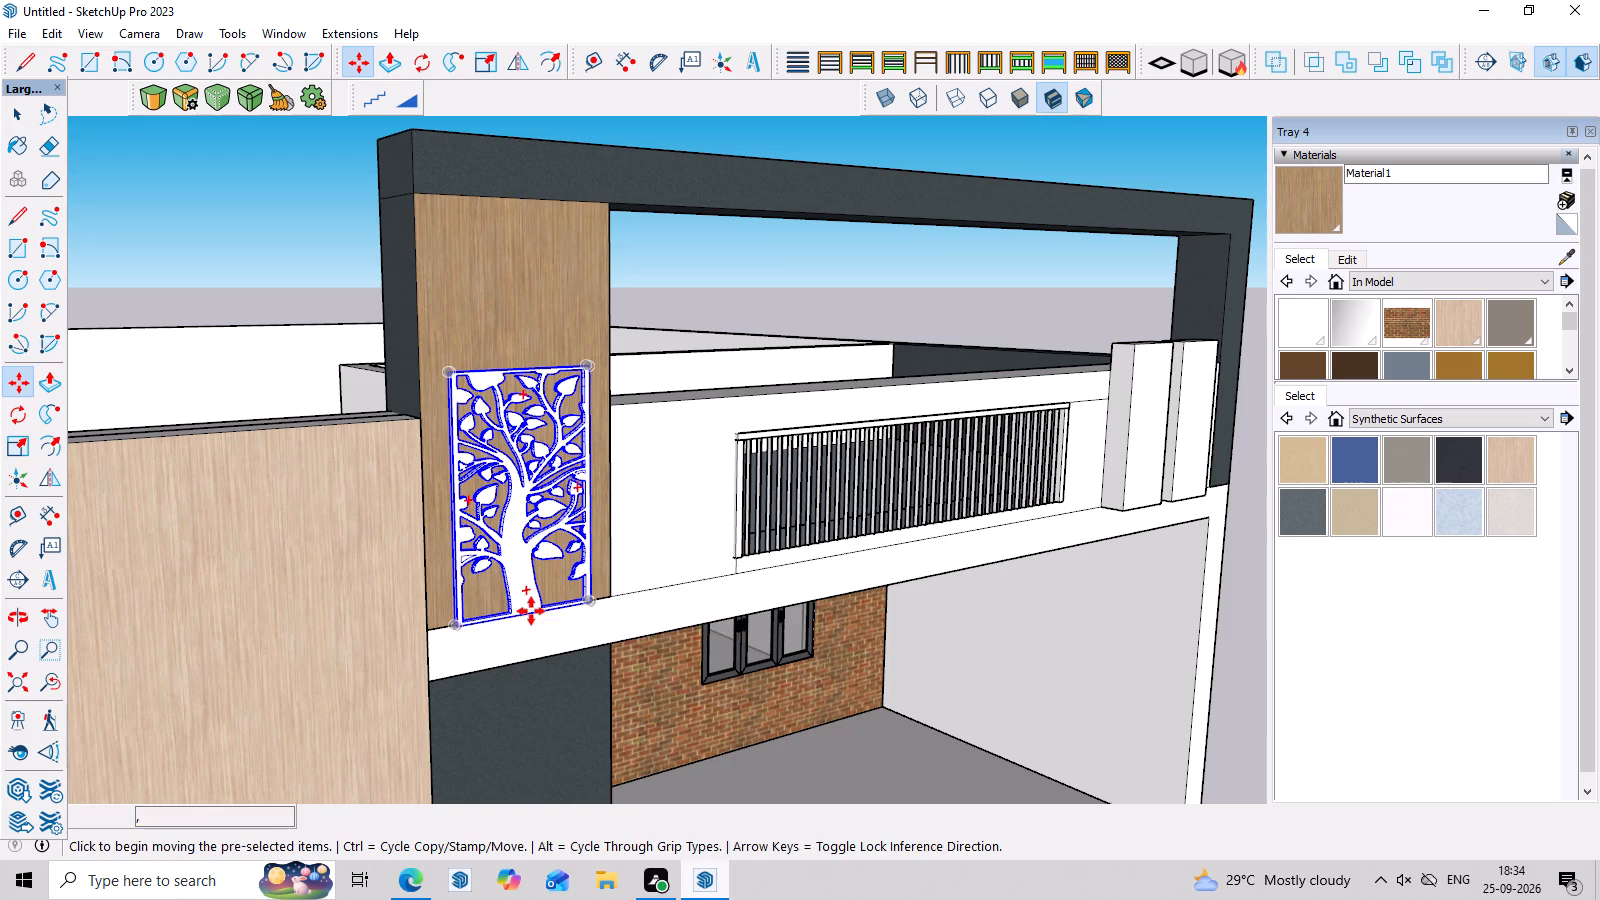
{"action": "left_click", "coordinate": [528, 529]}
Switch the secondary material library from Synthetic Surfaces to the Colors-Named collection.
{"action": "scroll", "coordinate": [562, 541], "scroll_direction": "down", "scroll_amount": 4}
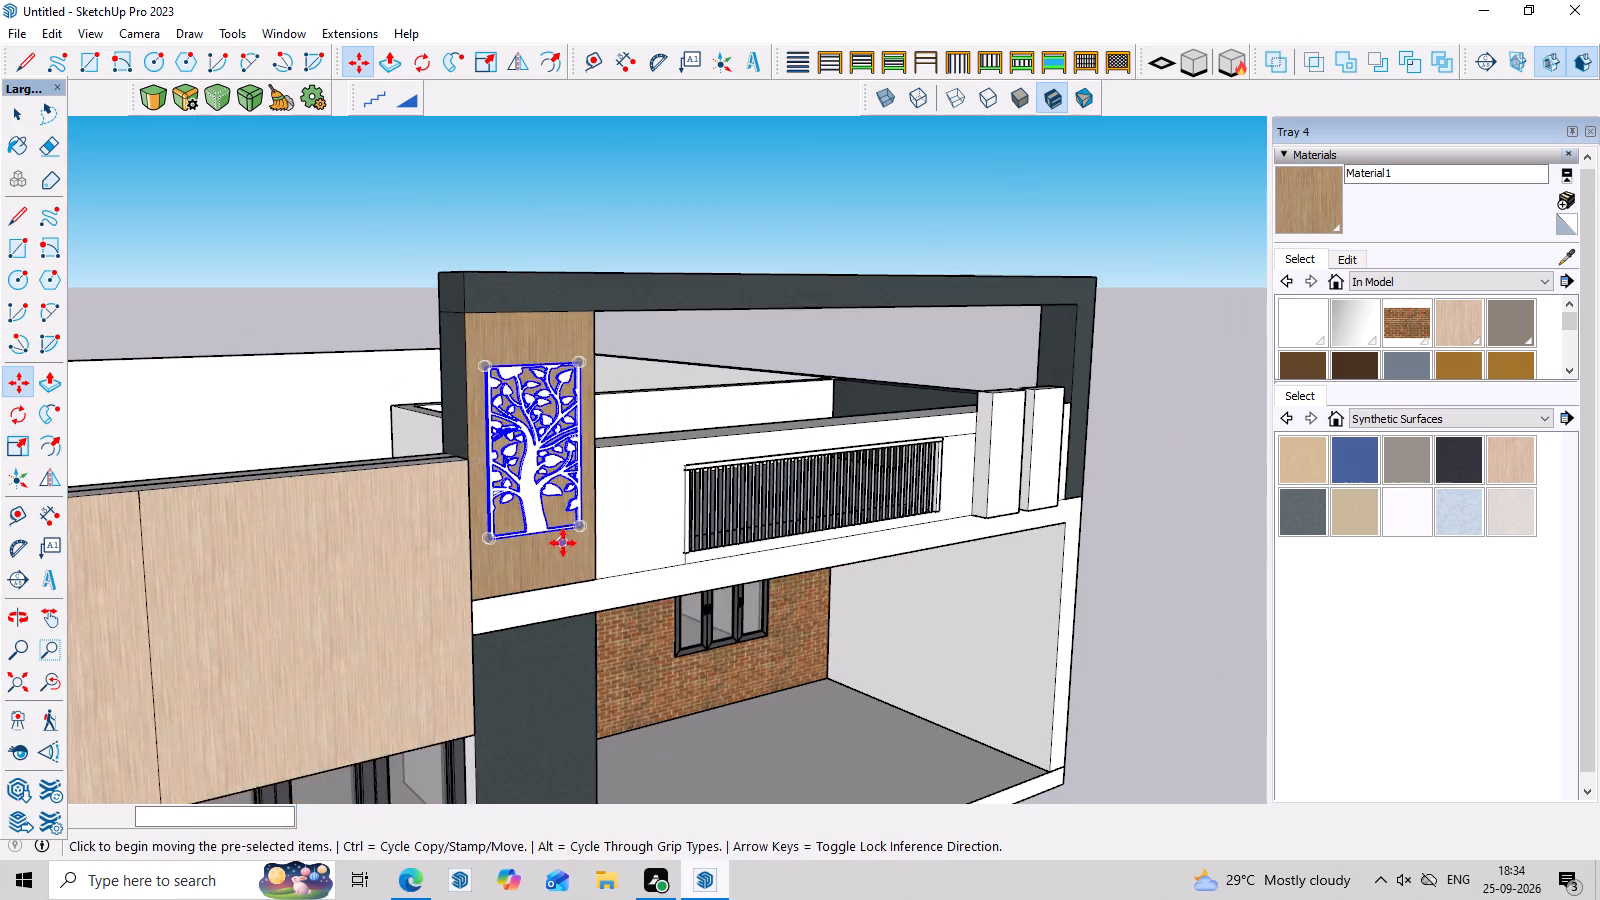
{"action": "scroll", "coordinate": [563, 543], "scroll_direction": "down", "scroll_amount": 3}
{"action": "middle_click_drag", "start_coordinate": [795, 611], "coordinate": [484, 593]}
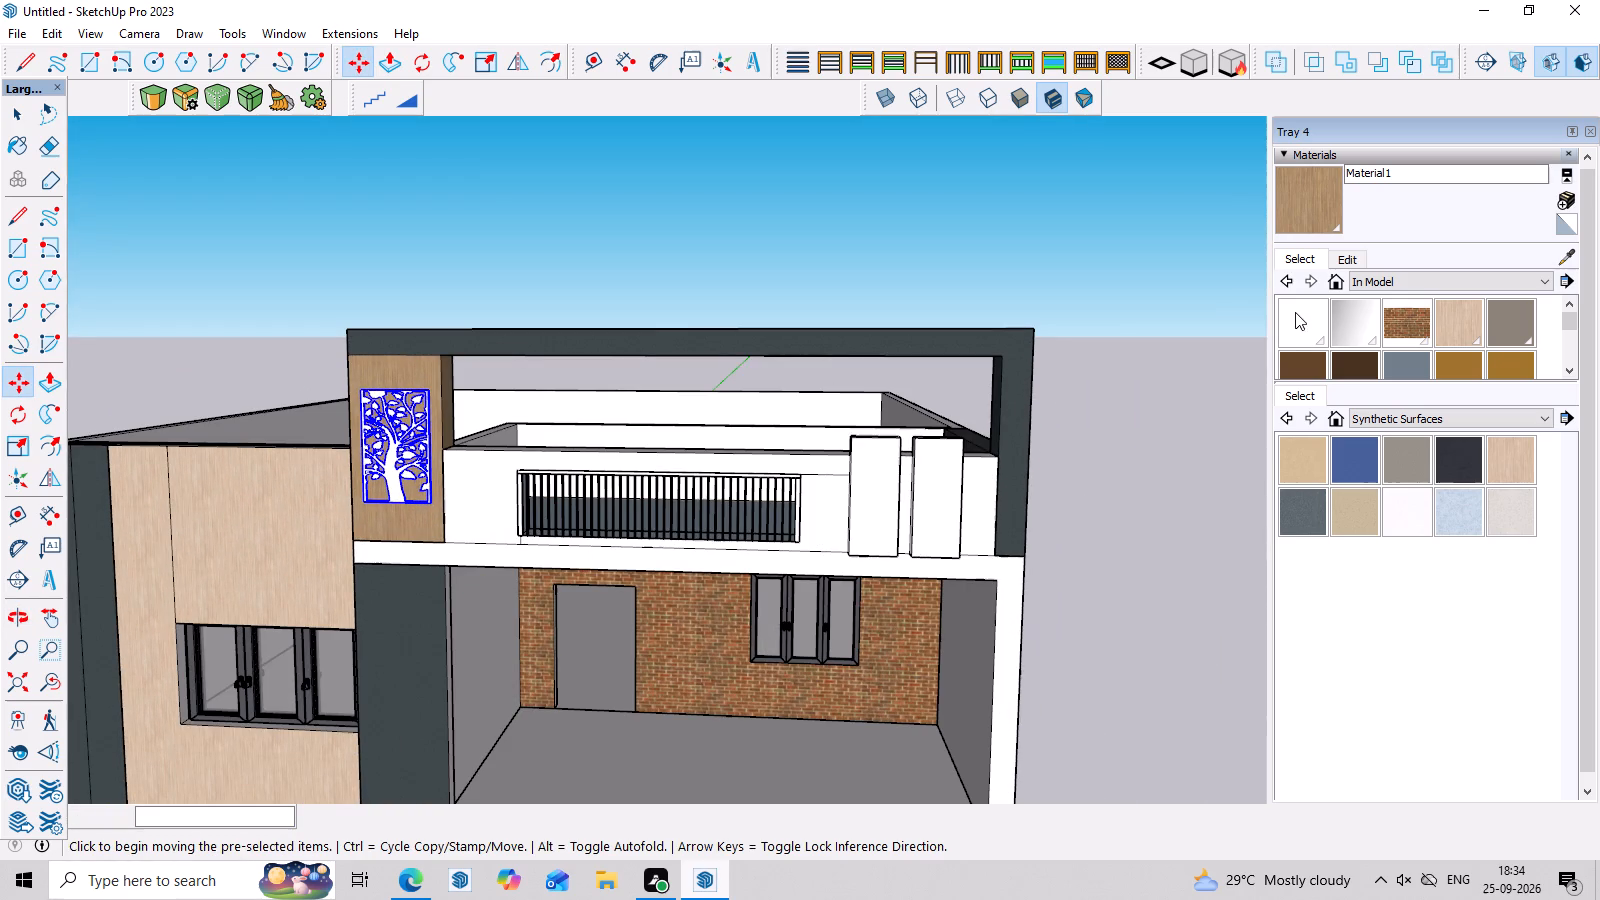
{"action": "scroll", "coordinate": [1407, 348], "scroll_direction": "up", "scroll_amount": 3}
{"action": "left_click", "coordinate": [1398, 414]}
{"action": "left_click", "coordinate": [1398, 414]}
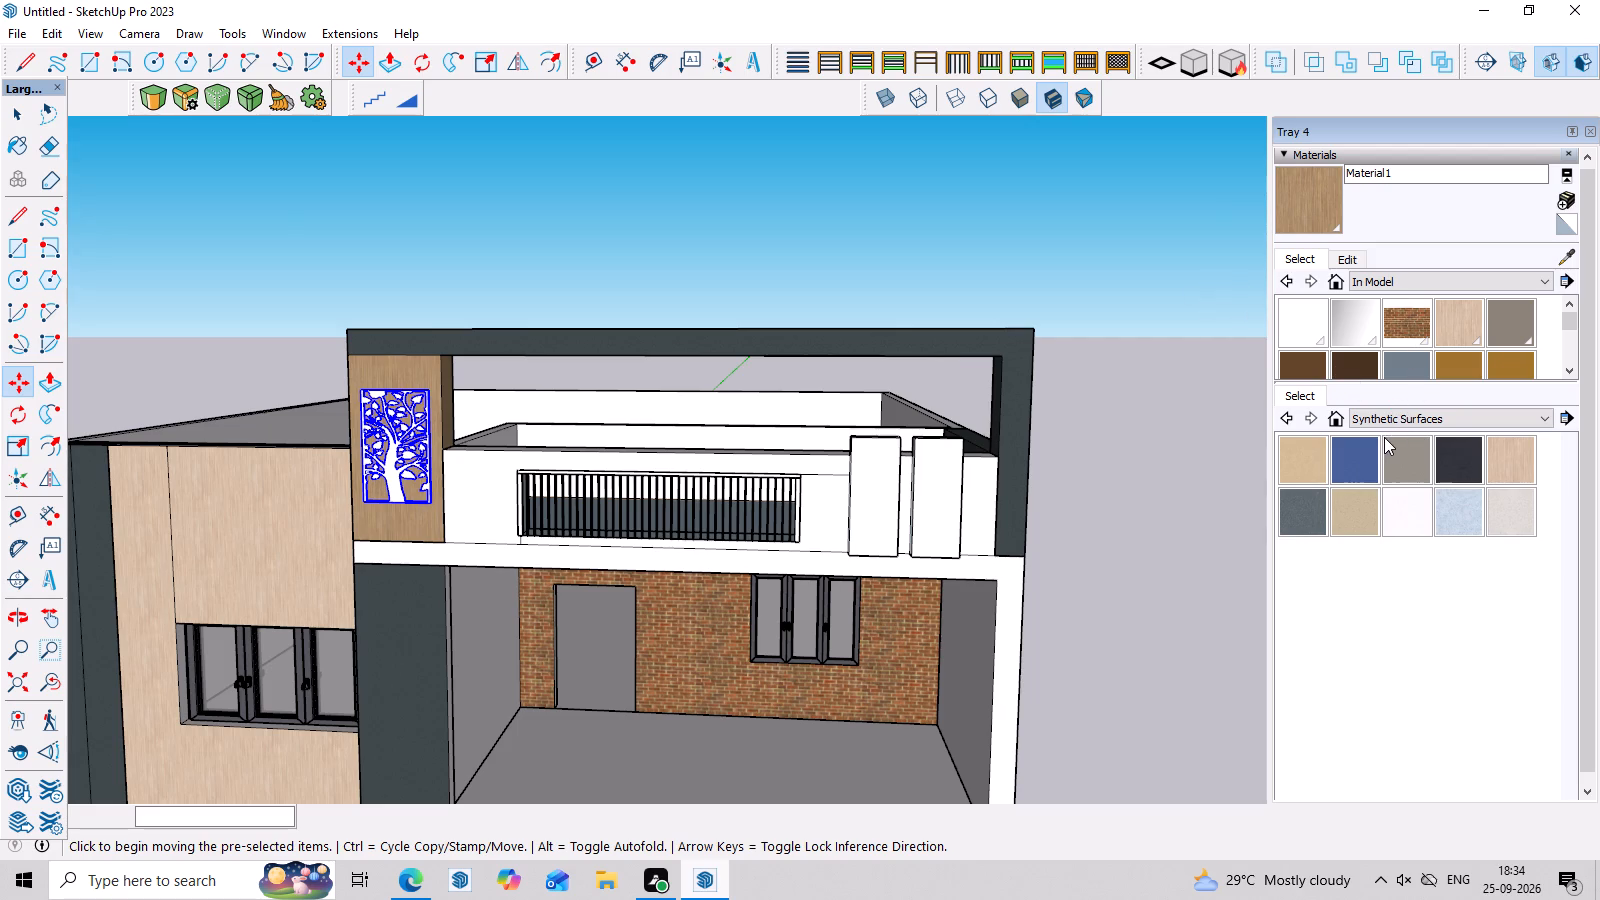
{"action": "left_click", "coordinate": [1381, 424]}
{"action": "scroll", "coordinate": [1387, 547], "scroll_direction": "down", "scroll_amount": 2}
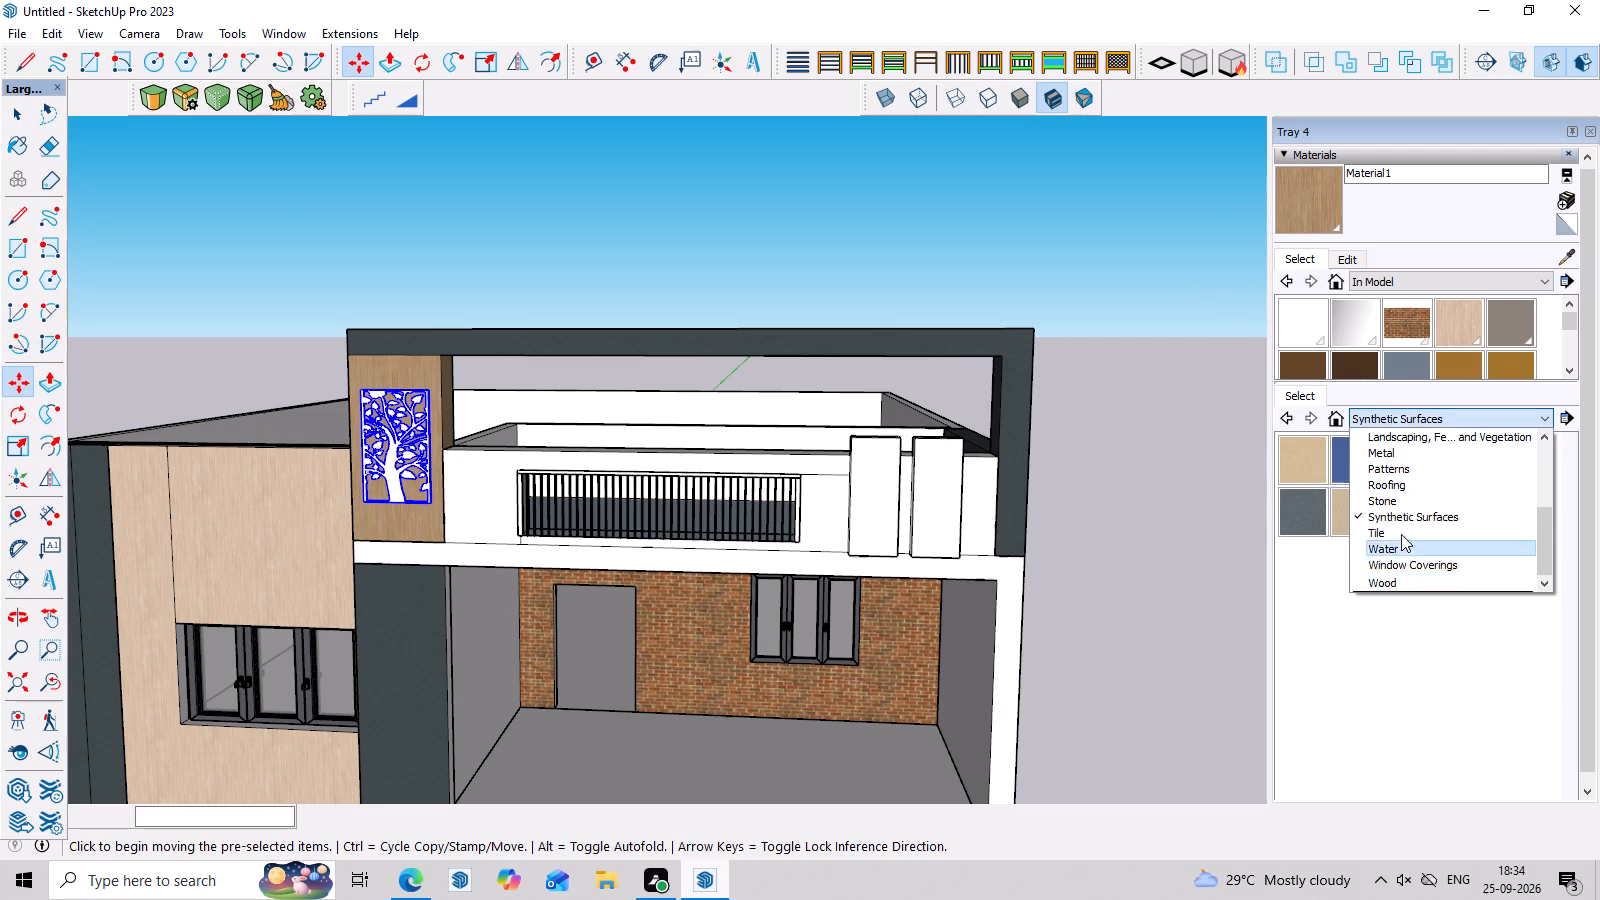
{"action": "scroll", "coordinate": [1402, 529], "scroll_direction": "up", "scroll_amount": 6}
{"action": "left_click", "coordinate": [1403, 545]}
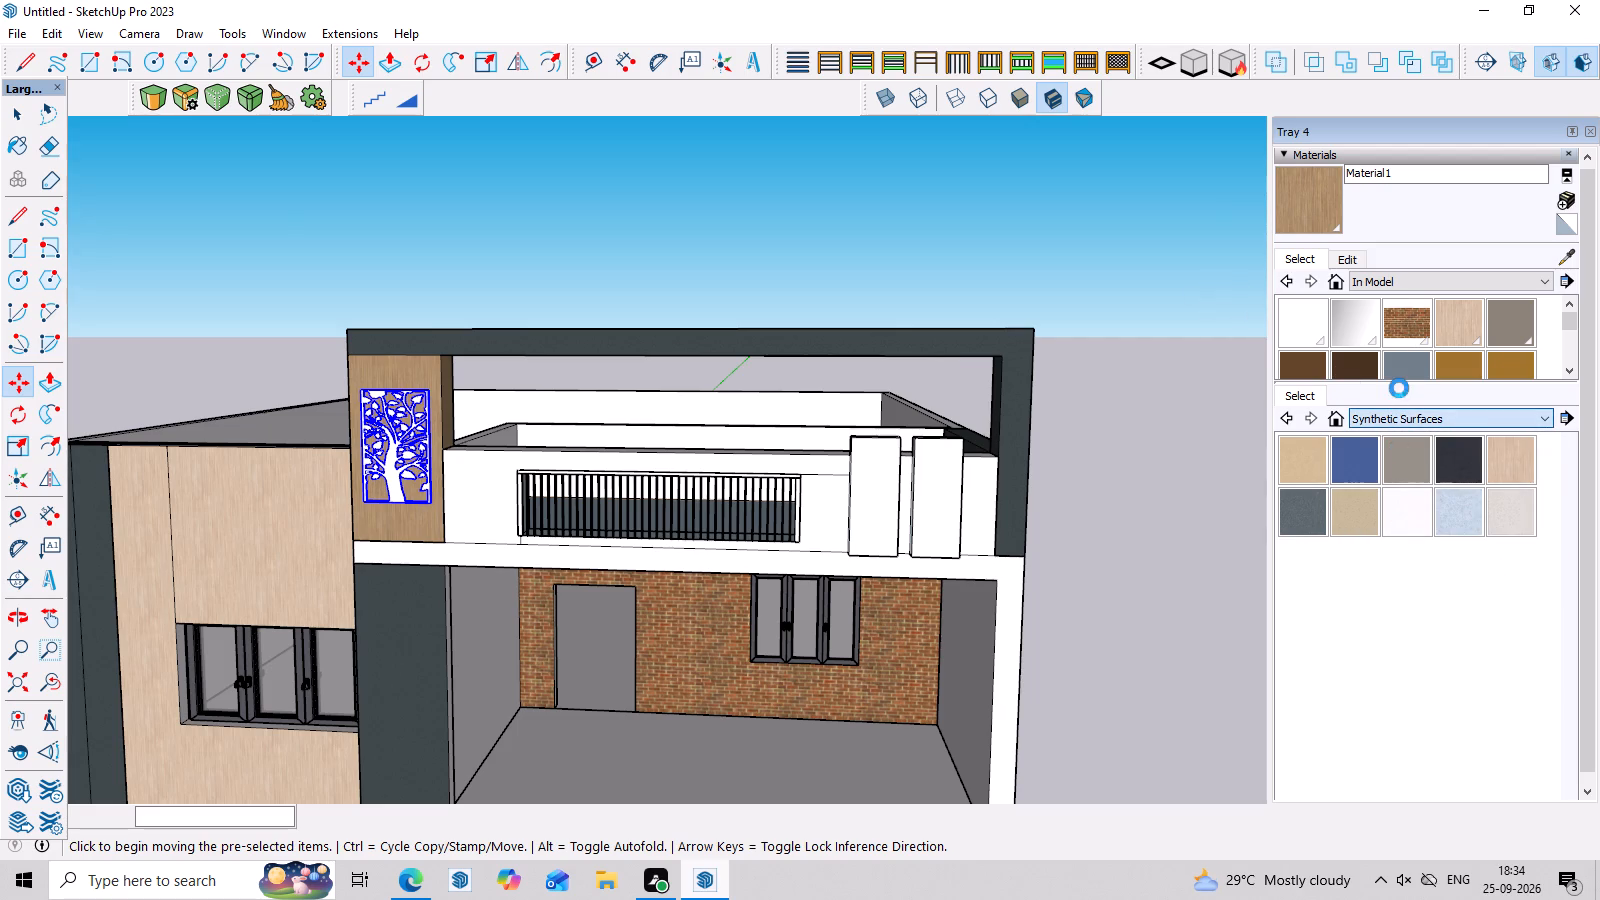
{"action": "double_click", "coordinate": [1409, 419]}
{"action": "scroll", "coordinate": [1406, 631], "scroll_direction": "down", "scroll_amount": 8}
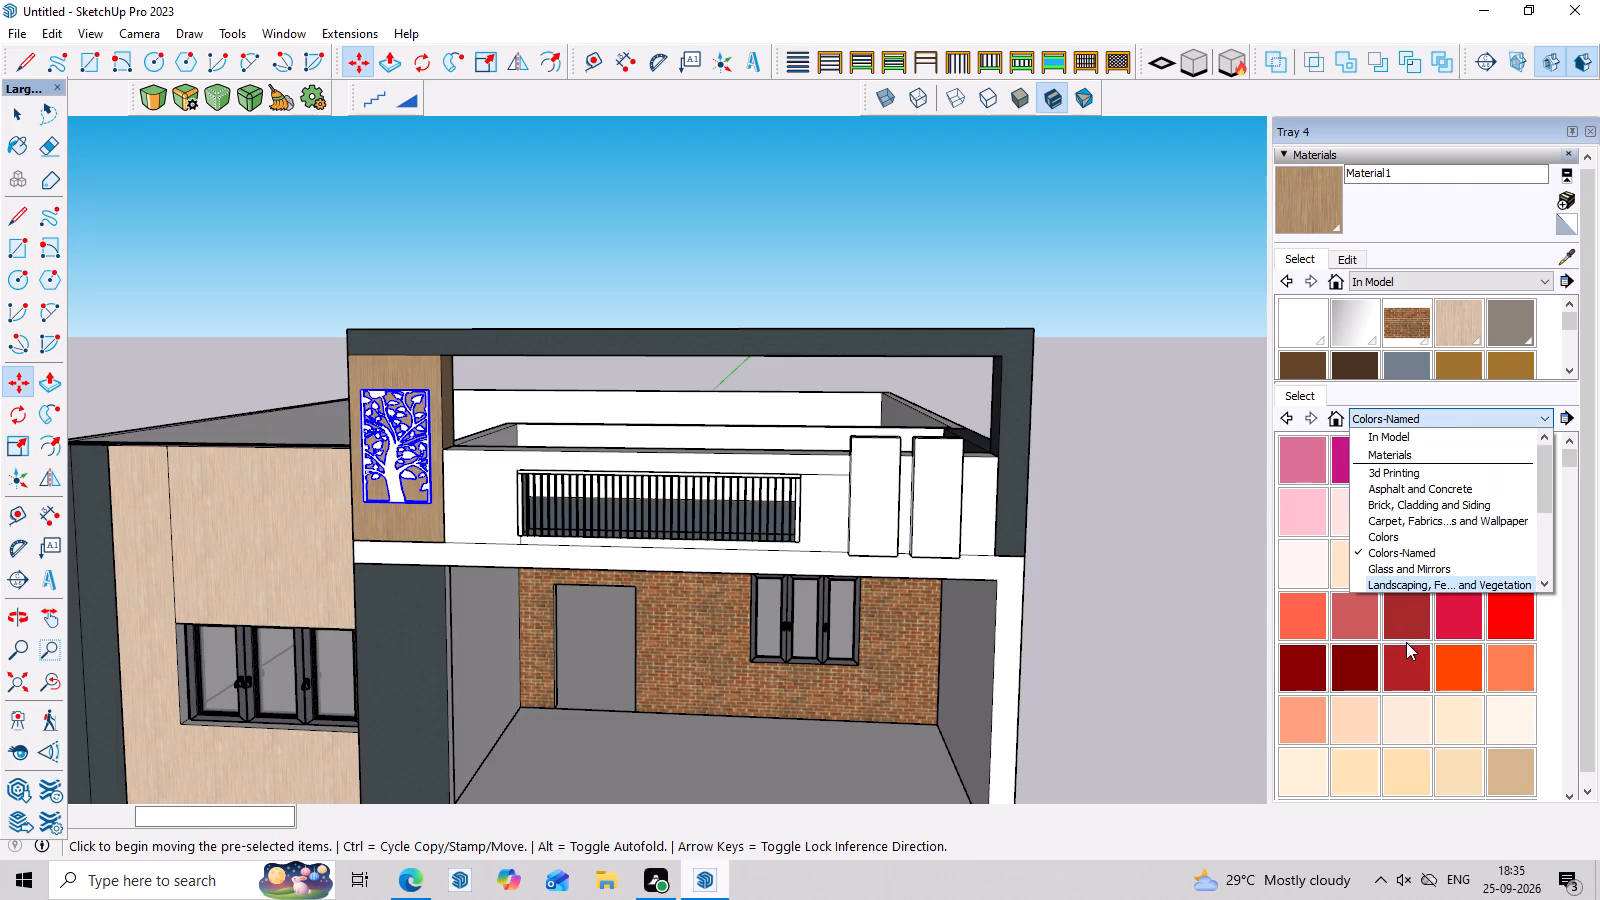
{"action": "scroll", "coordinate": [1212, 694], "scroll_direction": "down", "scroll_amount": 8}
{"action": "left_click", "coordinate": [1191, 727]}
{"action": "scroll", "coordinate": [1377, 673], "scroll_direction": "down", "scroll_amount": 7}
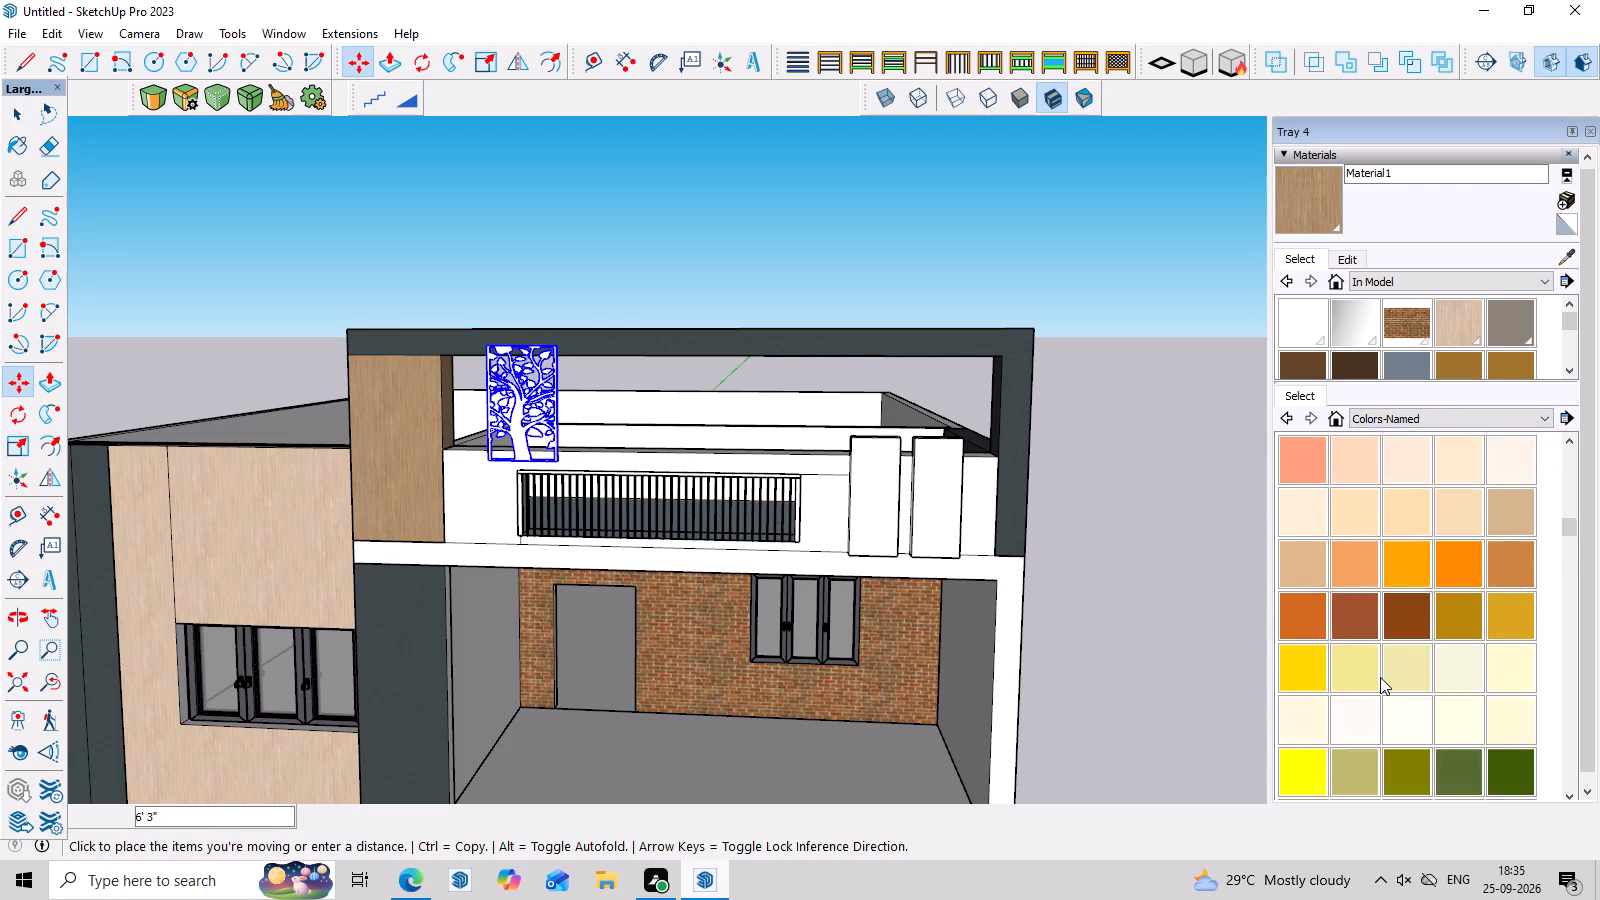
{"action": "scroll", "coordinate": [1380, 677], "scroll_direction": "down", "scroll_amount": 1}
{"action": "key", "text": "Escape"}
Paint the tree jali panel on the wood-clad column with 0137_Black from the Colors-Named collection, and deselect it.
{"action": "scroll", "coordinate": [1378, 677], "scroll_direction": "down", "scroll_amount": 4}
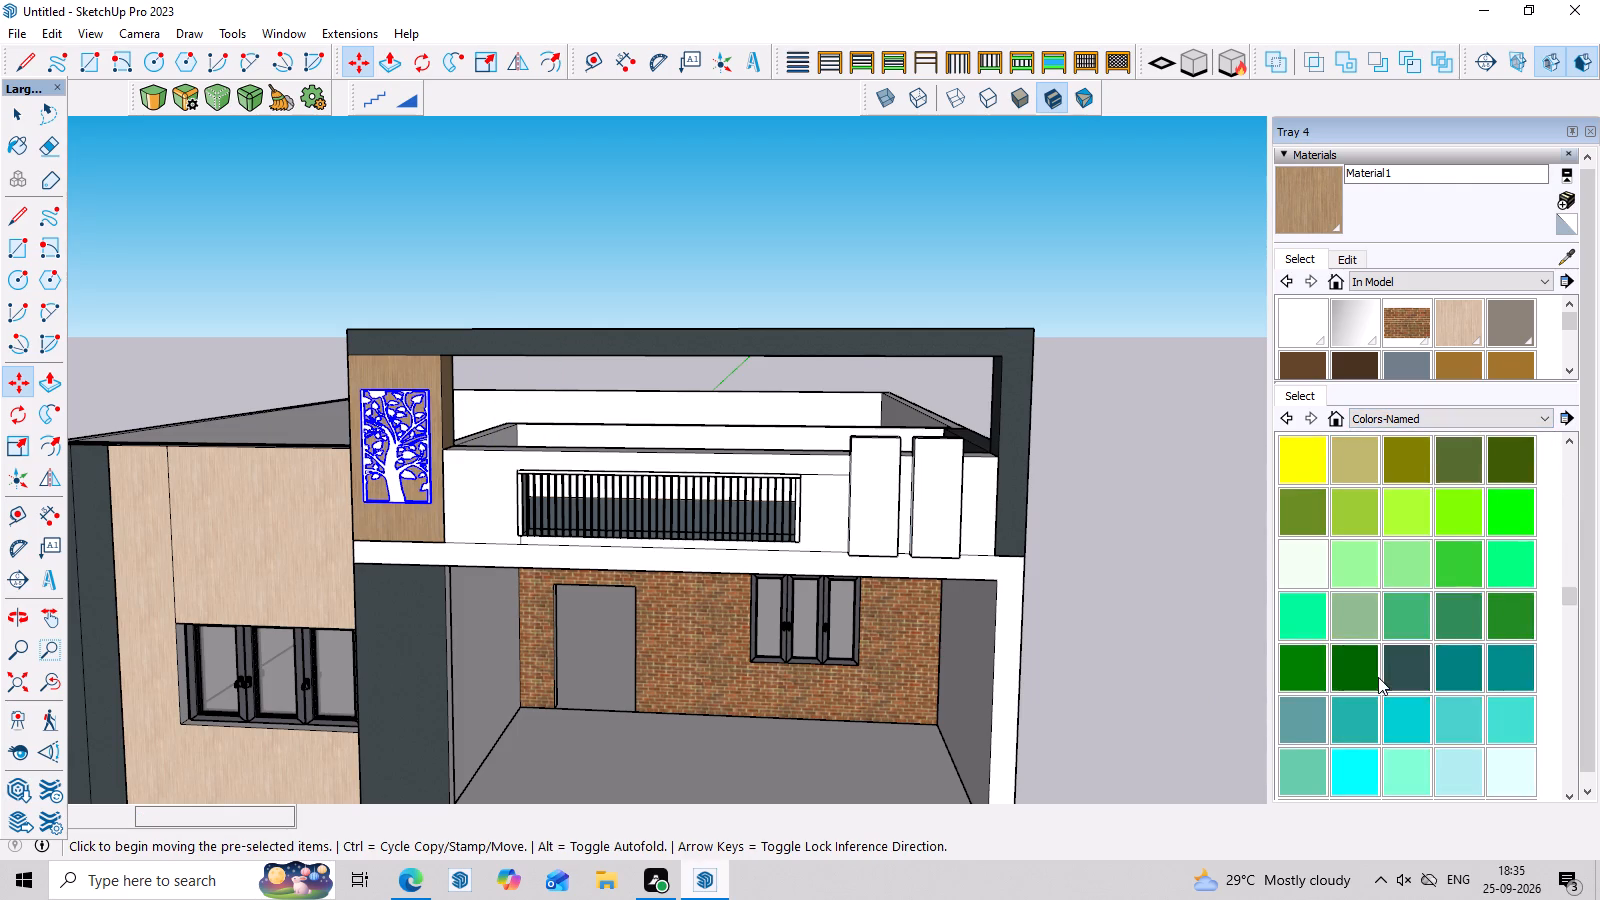
{"action": "scroll", "coordinate": [1378, 677], "scroll_direction": "down", "scroll_amount": 15}
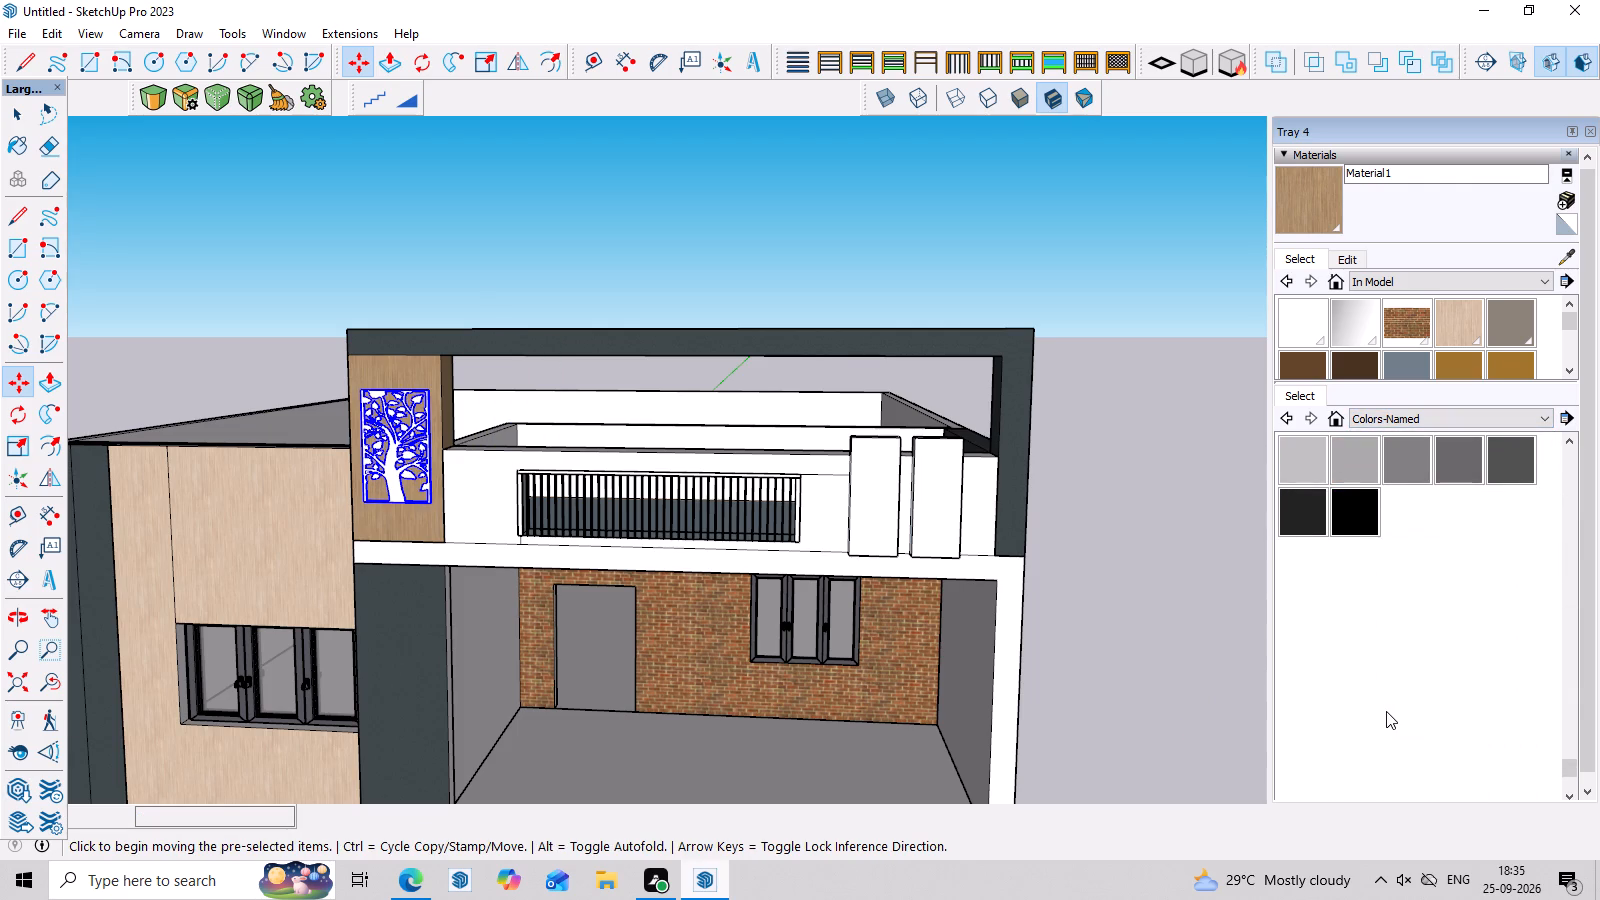
{"action": "scroll", "coordinate": [494, 480], "scroll_direction": "up", "scroll_amount": 3}
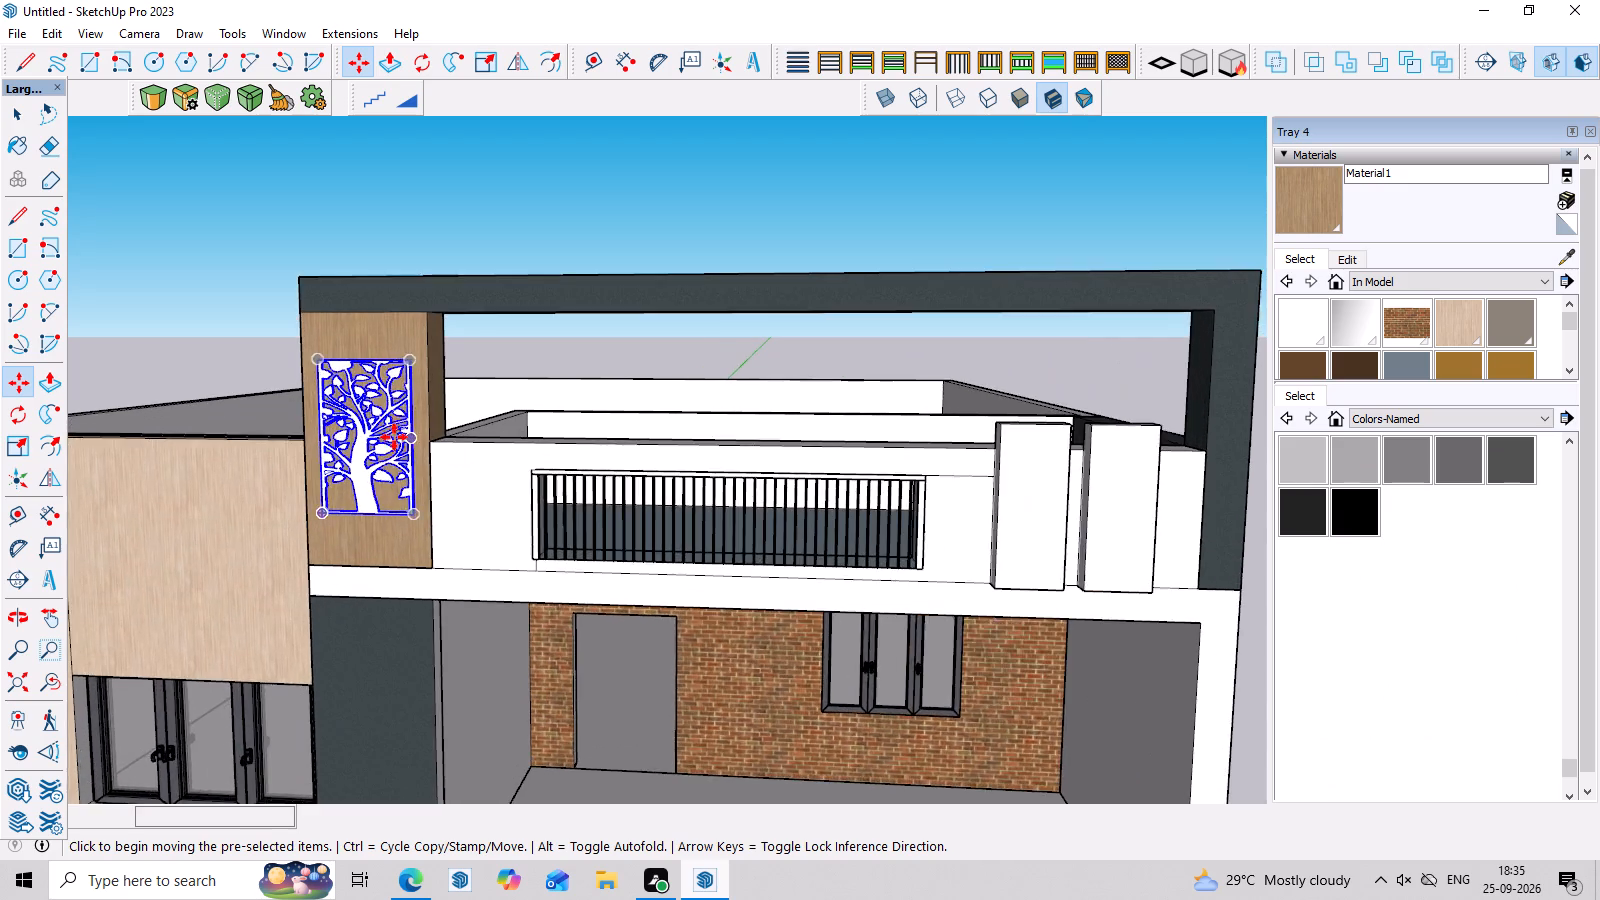
{"action": "scroll", "coordinate": [390, 436], "scroll_direction": "up", "scroll_amount": 3}
{"action": "left_click", "coordinate": [1357, 522]}
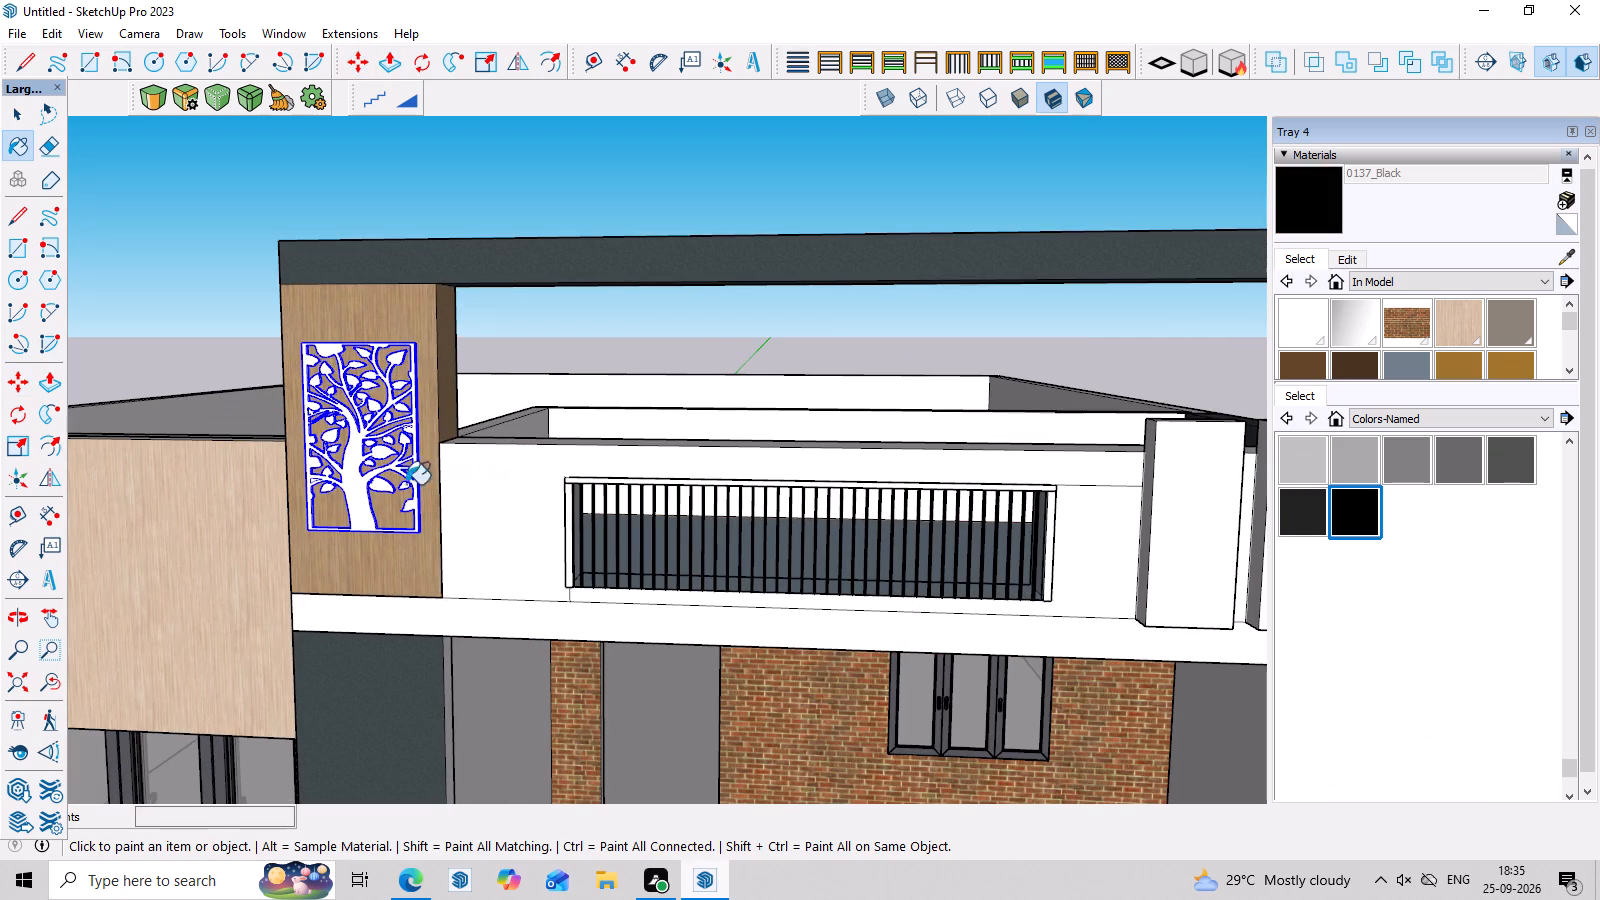
{"action": "left_click", "coordinate": [354, 485]}
{"action": "key", "text": "space"}
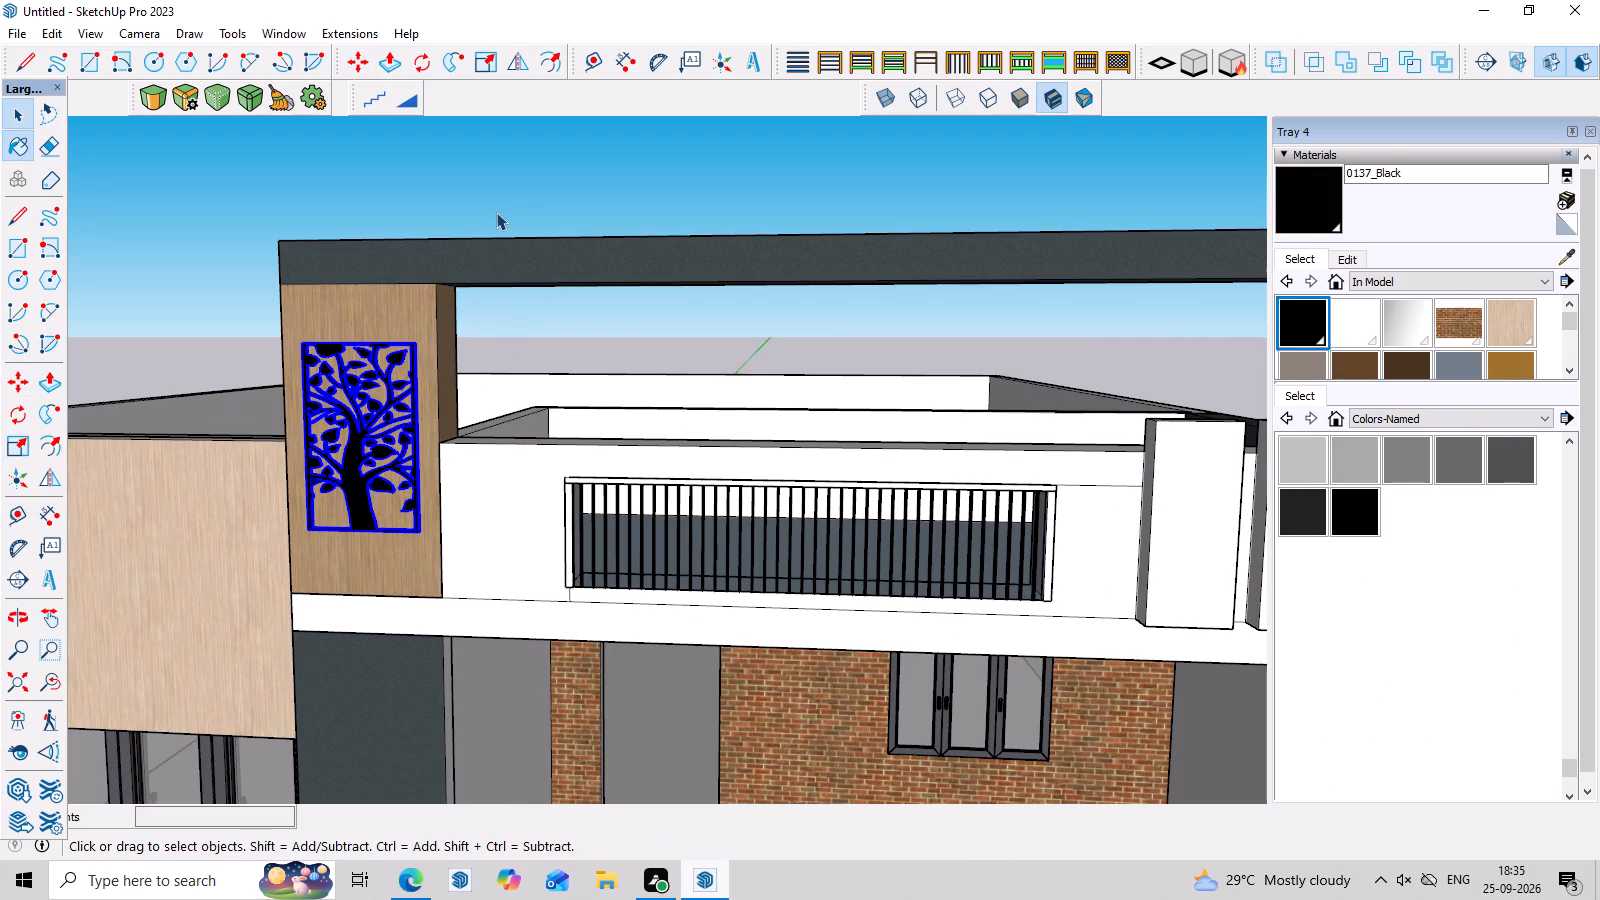
{"action": "left_click", "coordinate": [496, 212]}
Scale the black tree jali panel by its bottom green-blue grip to factors of 1.00, 2.50, thickening its depth.
{"action": "scroll", "coordinate": [496, 212], "scroll_direction": "down", "scroll_amount": 8}
{"action": "scroll", "coordinate": [767, 405], "scroll_direction": "down", "scroll_amount": 3}
{"action": "middle_click_drag", "start_coordinate": [928, 540], "coordinate": [984, 545]}
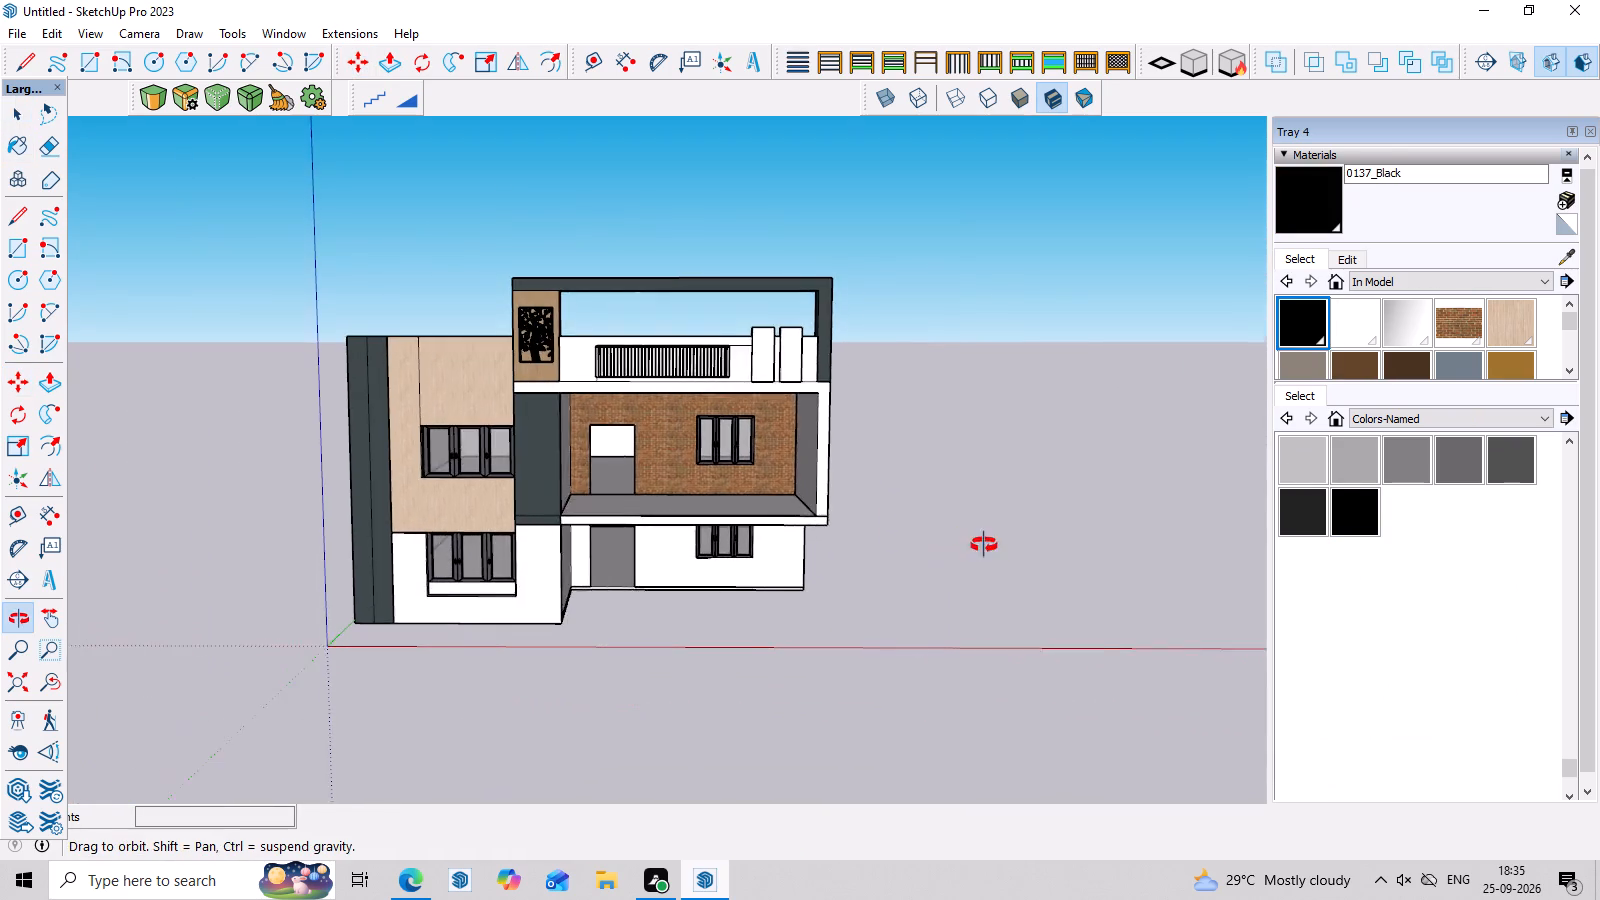
{"action": "middle_click_drag", "start_coordinate": [984, 545], "coordinate": [1008, 613]}
{"action": "scroll", "coordinate": [313, 431], "scroll_direction": "up", "scroll_amount": 4}
{"action": "scroll", "coordinate": [482, 377], "scroll_direction": "up", "scroll_amount": 4}
{"action": "middle_click_drag", "start_coordinate": [653, 482], "coordinate": [659, 419]}
{"action": "scroll", "coordinate": [698, 315], "scroll_direction": "up", "scroll_amount": 2}
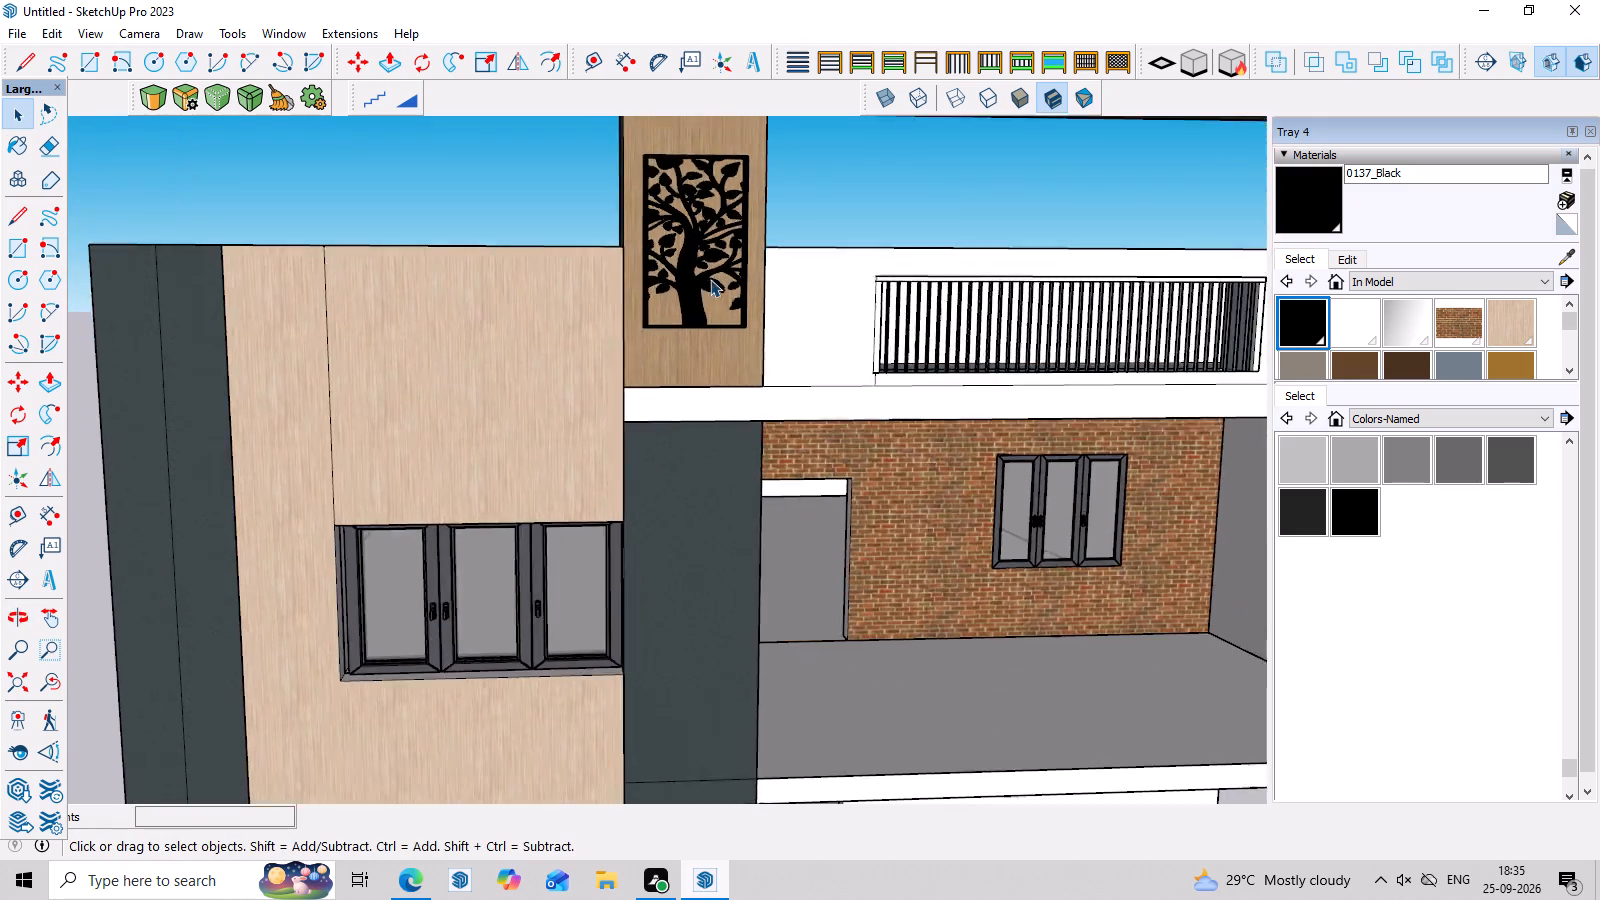
{"action": "scroll", "coordinate": [710, 279], "scroll_direction": "up", "scroll_amount": 6}
{"action": "middle_click_drag", "start_coordinate": [734, 340], "coordinate": [714, 425]}
{"action": "scroll", "coordinate": [694, 273], "scroll_direction": "down", "scroll_amount": 5}
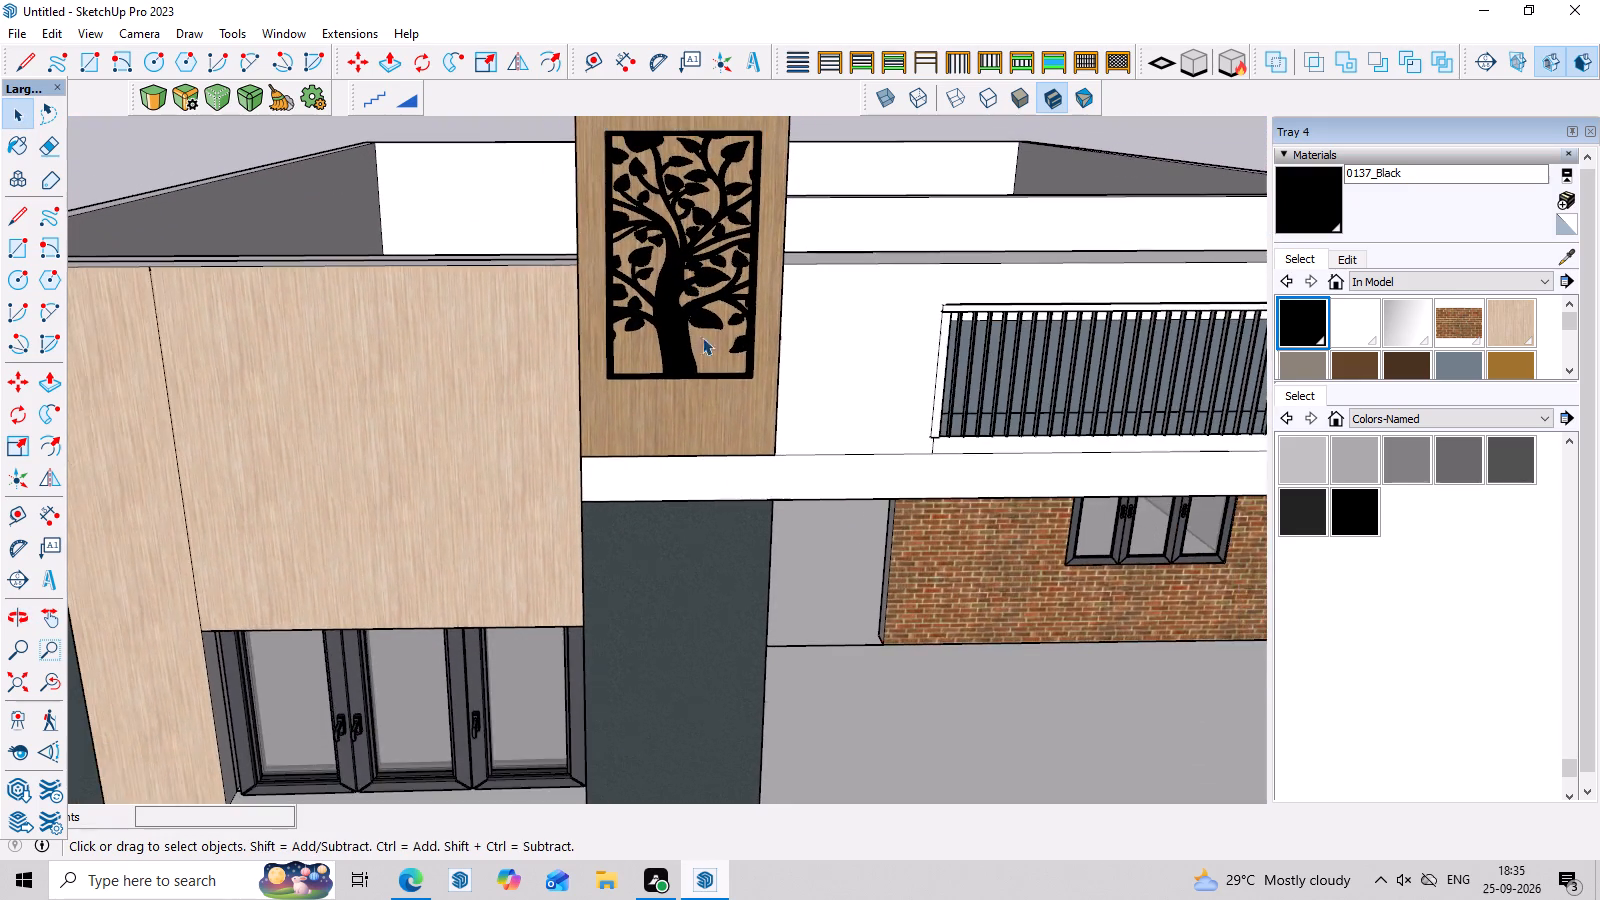
{"action": "scroll", "coordinate": [702, 337], "scroll_direction": "down", "scroll_amount": 1}
{"action": "left_click", "coordinate": [733, 282]}
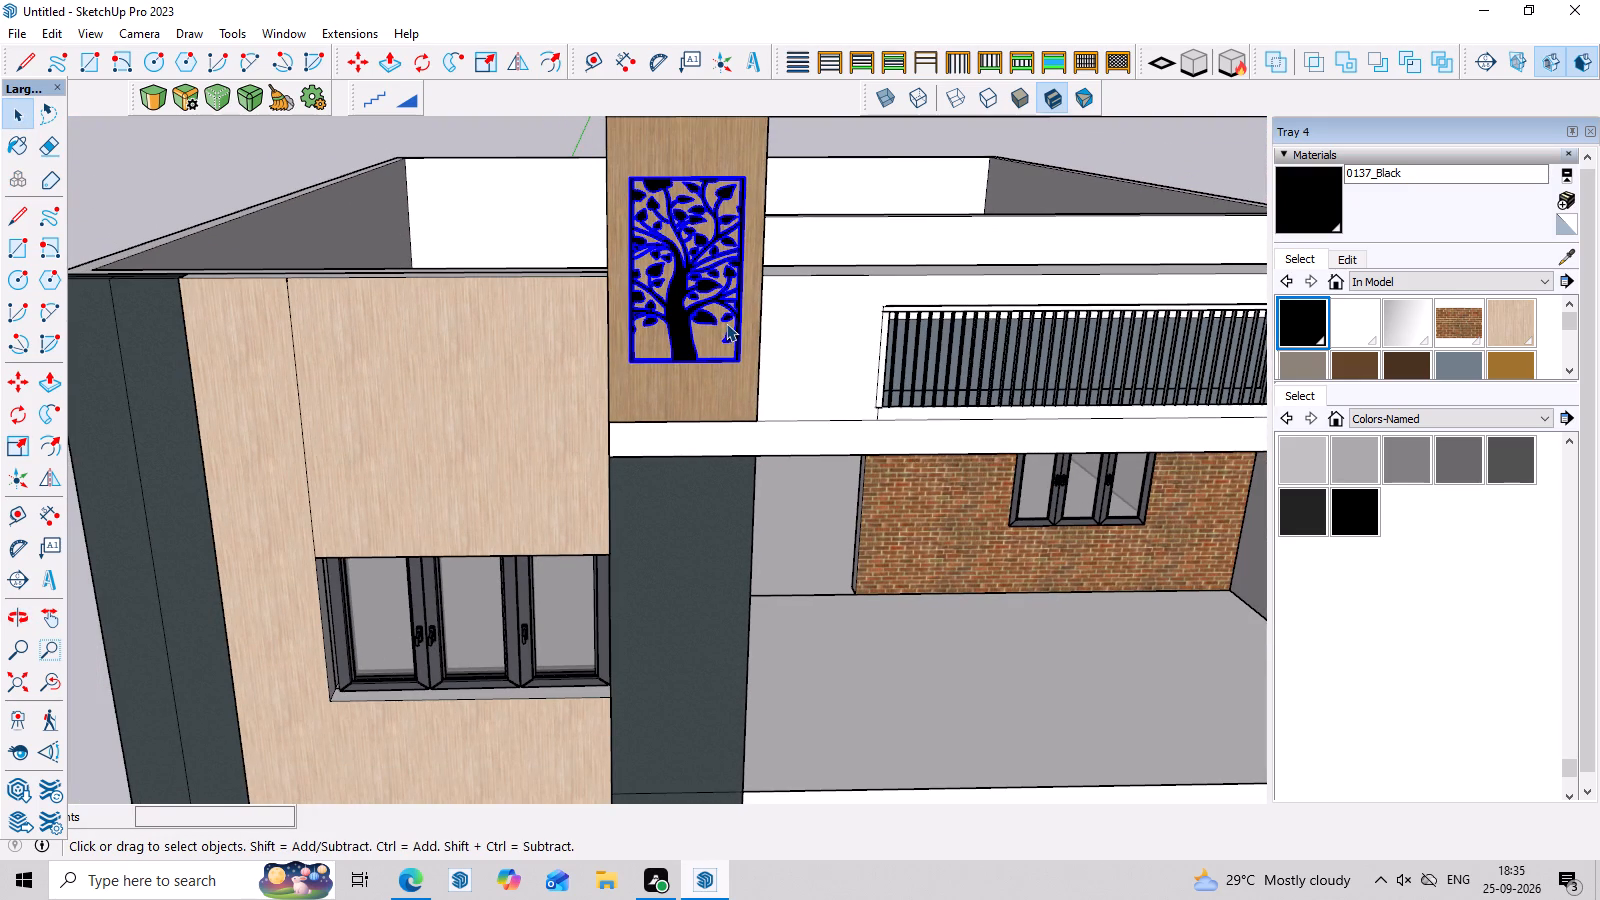
{"action": "key", "text": "s"}
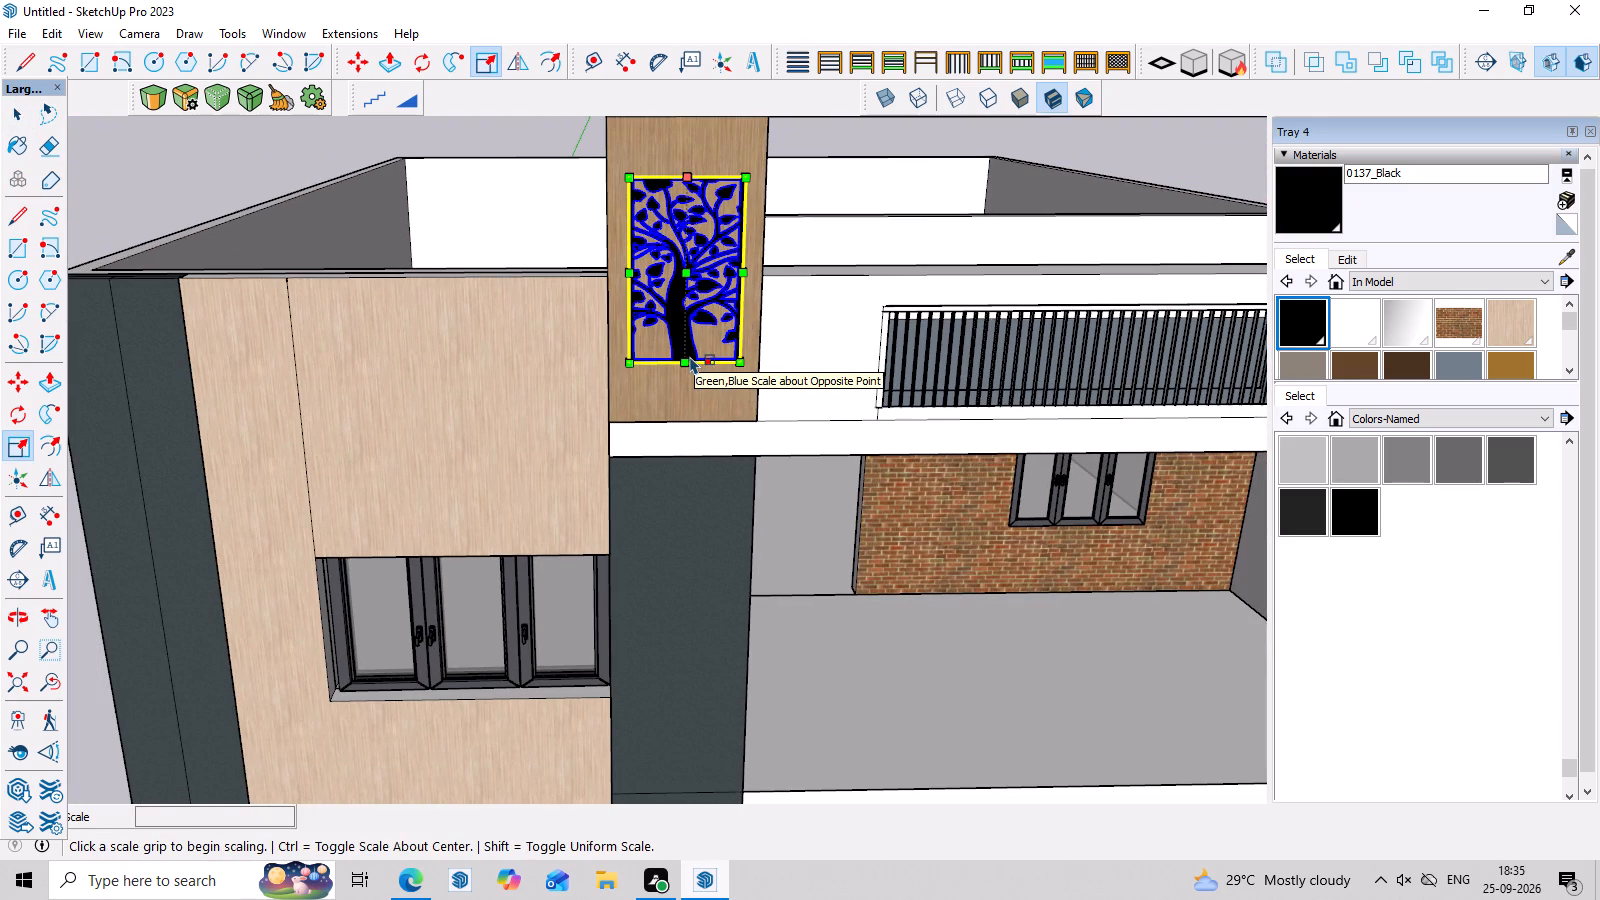
{"action": "left_click", "coordinate": [690, 363]}
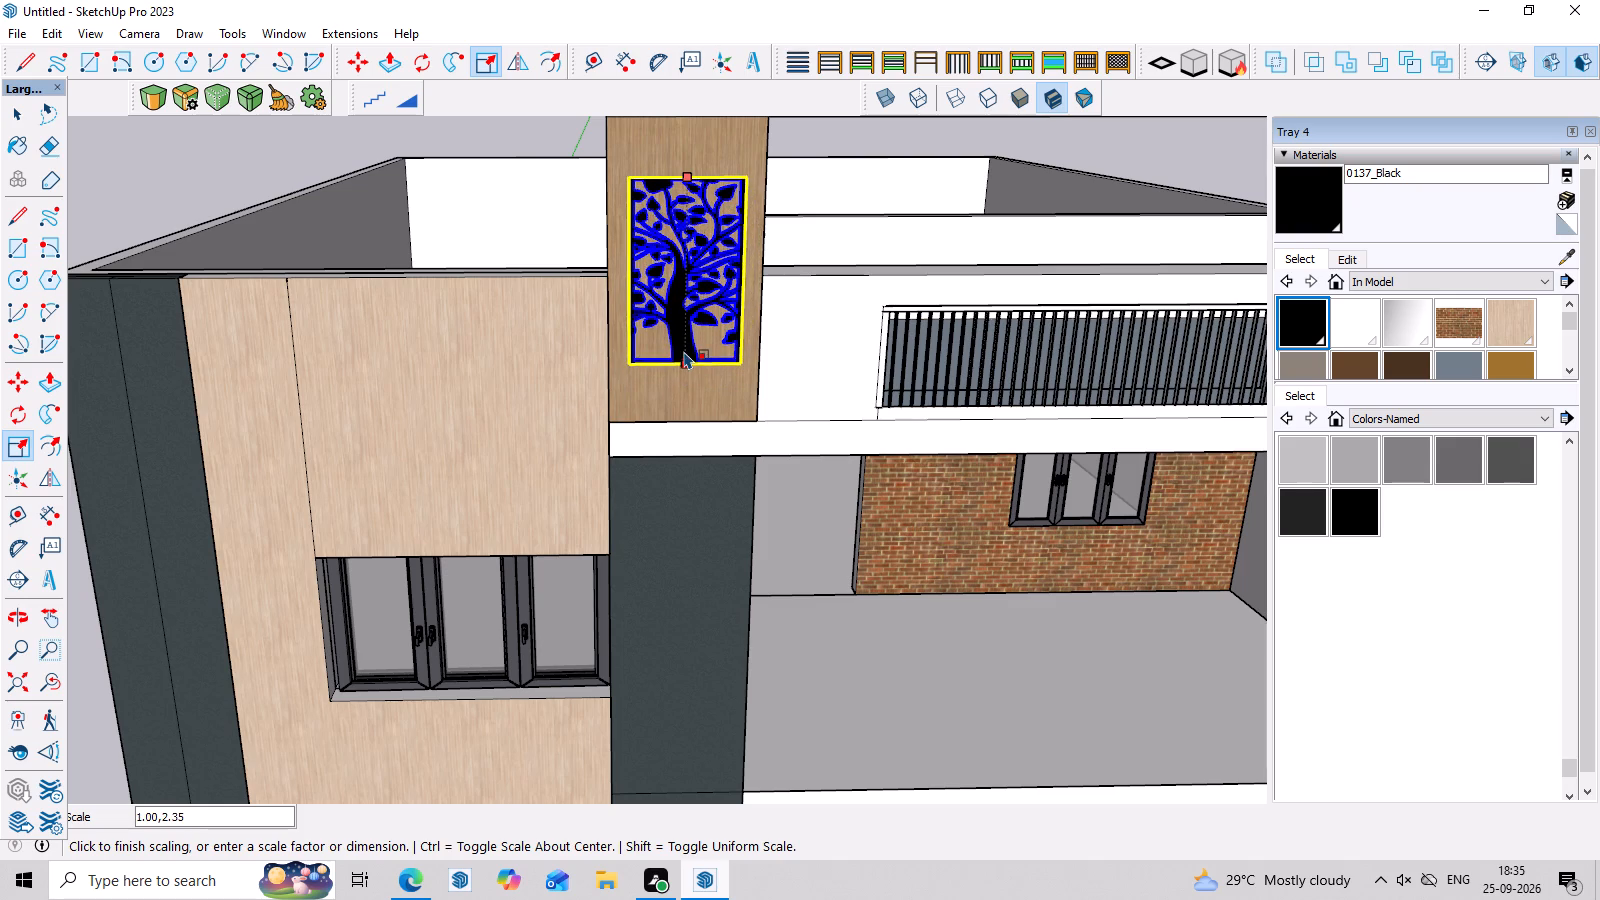
{"action": "left_click", "coordinate": [685, 373]}
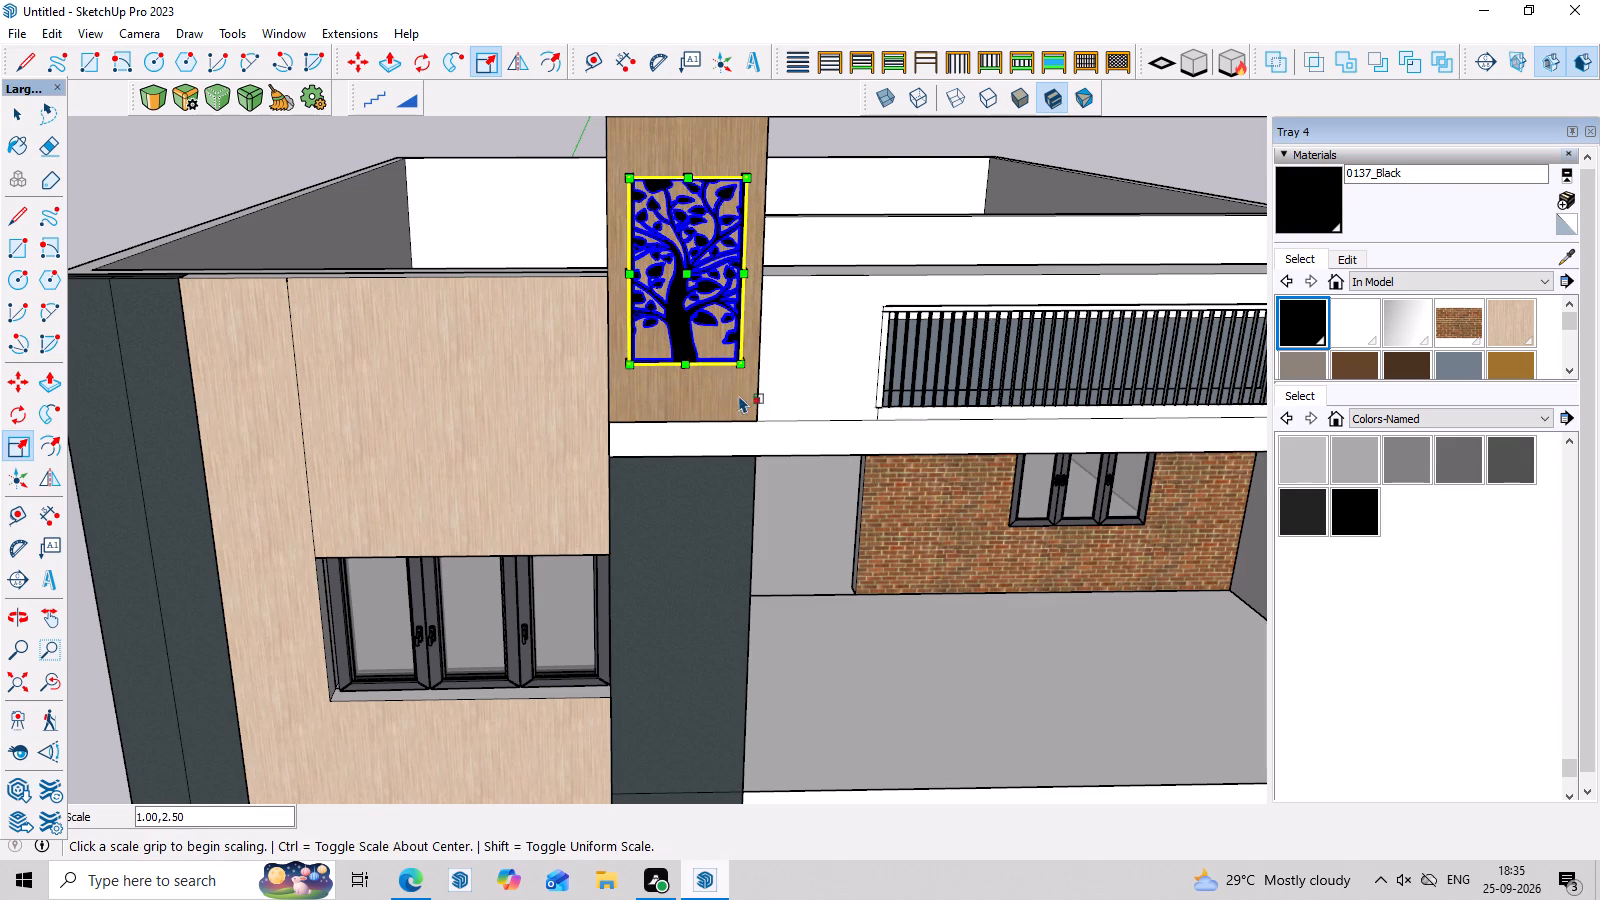
Stretch the tree jali panel downwards from its bottom edge to about 1.18 times its height, keeping the top edge fixed.
{"action": "middle_click_drag", "start_coordinate": [773, 388], "coordinate": [730, 81]}
{"action": "scroll", "coordinate": [697, 367], "scroll_direction": "up", "scroll_amount": 6}
{"action": "scroll", "coordinate": [664, 266], "scroll_direction": "up", "scroll_amount": 3}
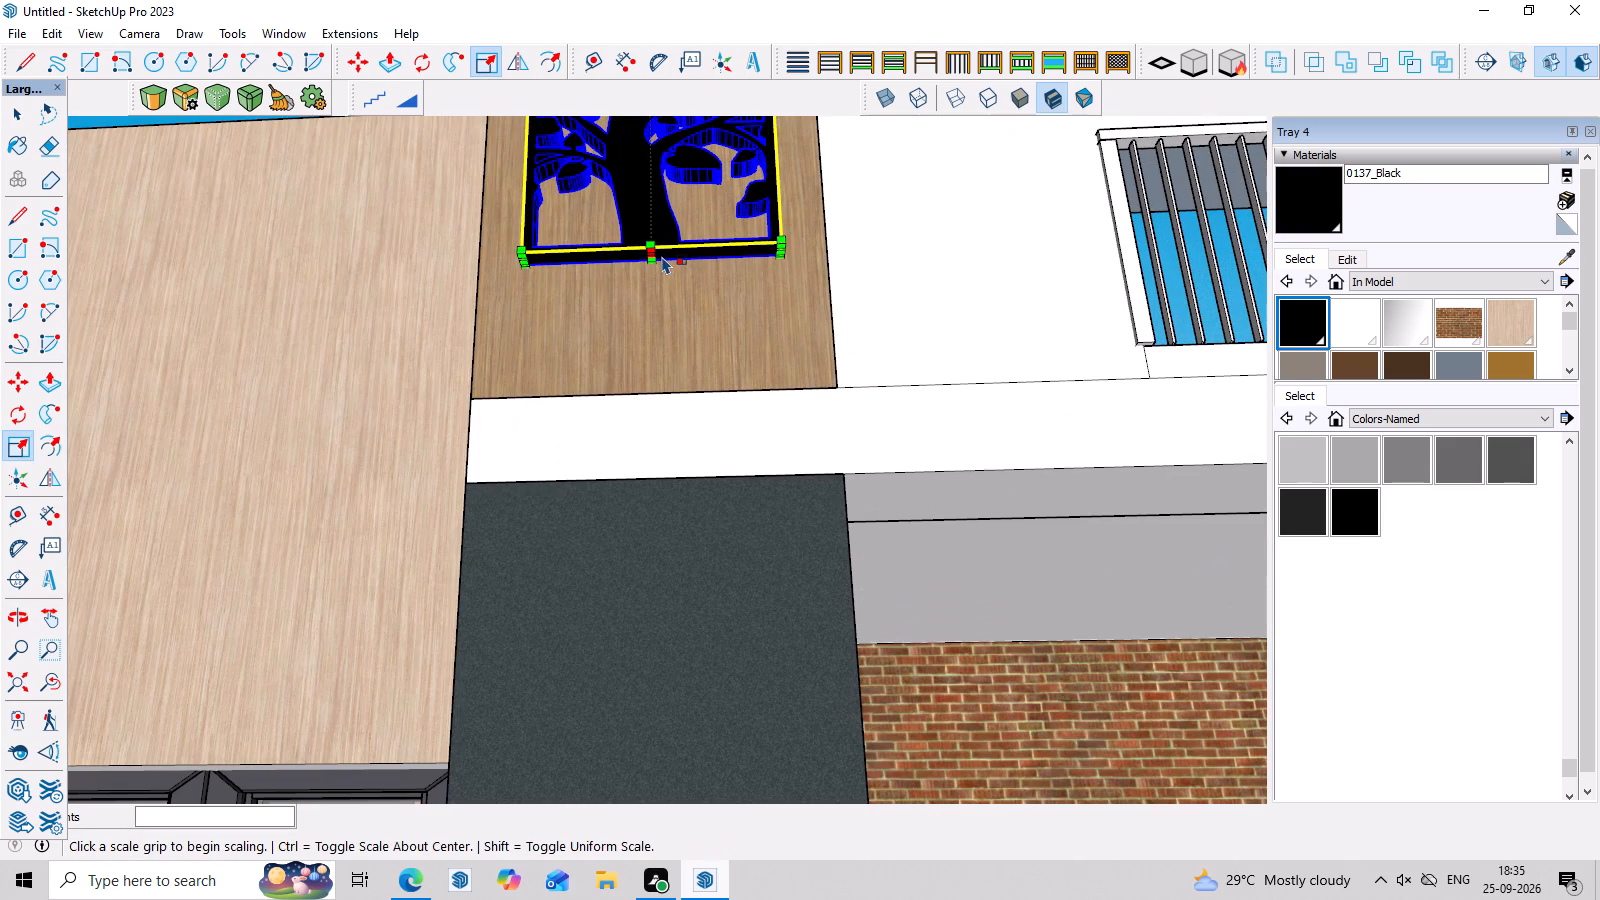
{"action": "scroll", "coordinate": [652, 257], "scroll_direction": "up", "scroll_amount": 3}
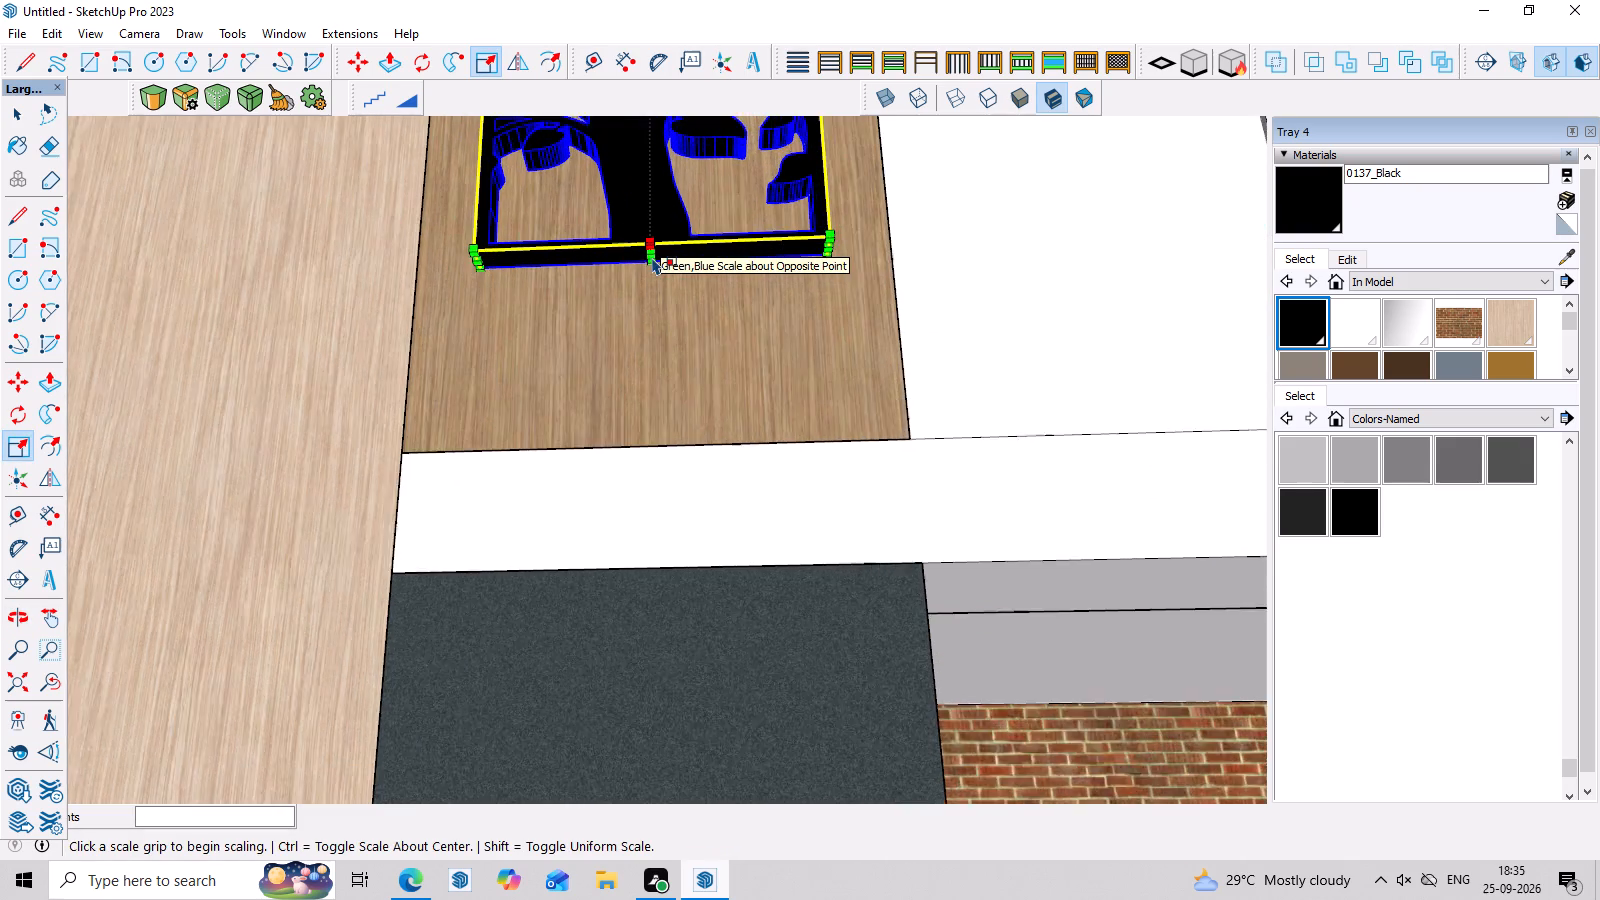
{"action": "scroll", "coordinate": [652, 257], "scroll_direction": "up", "scroll_amount": 6}
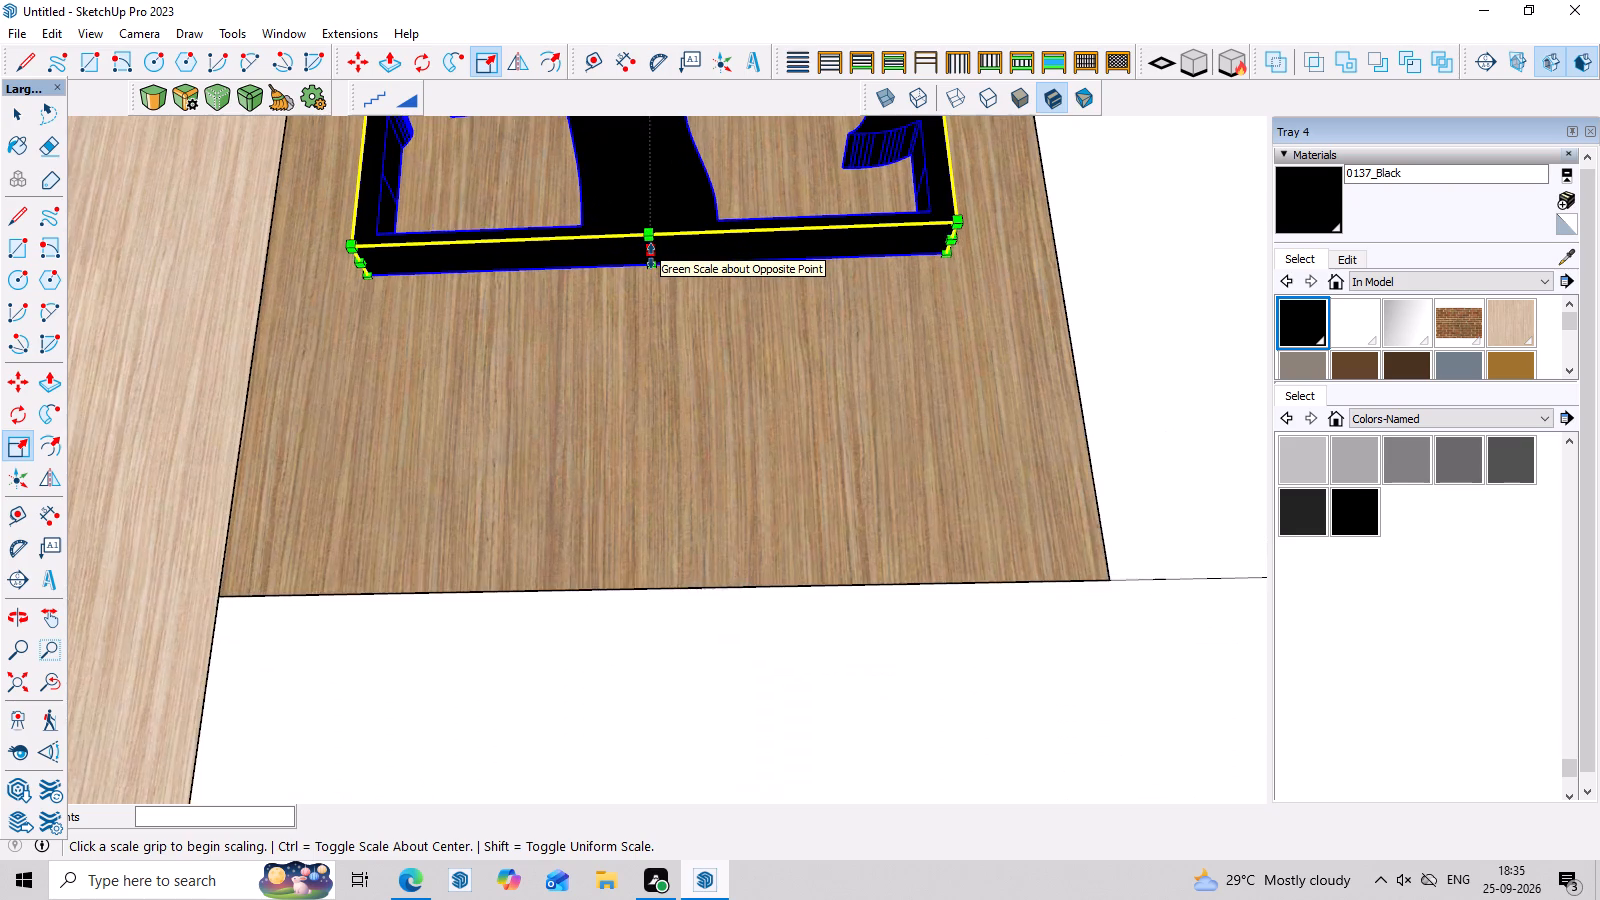
{"action": "left_click", "coordinate": [651, 256]}
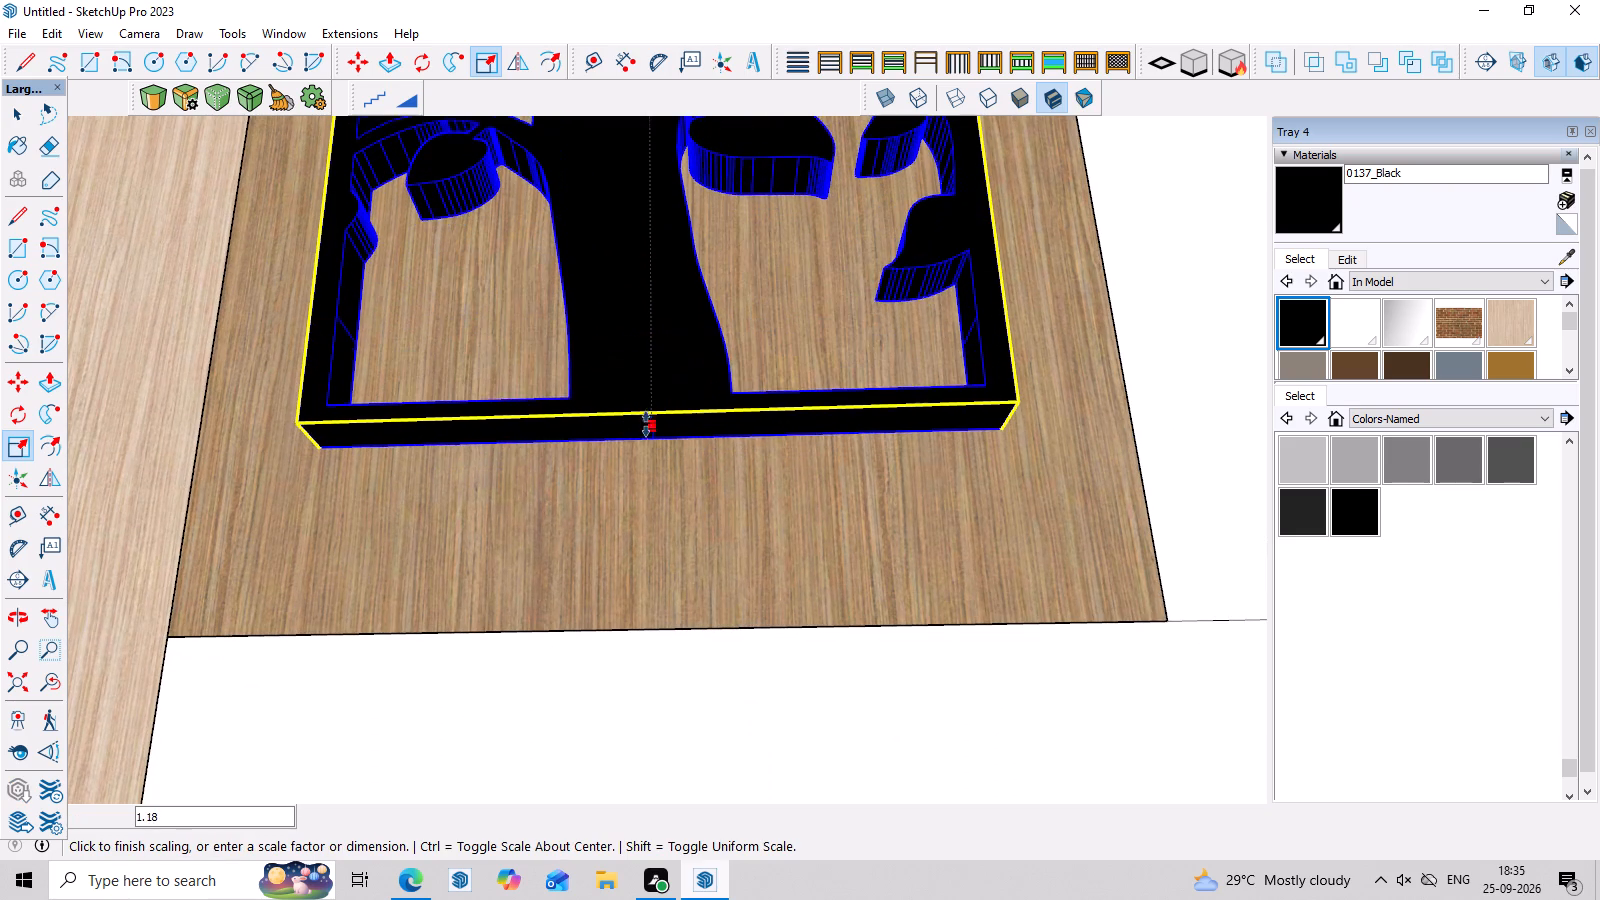
{"action": "left_click", "coordinate": [649, 408]}
Thin the tree jali panel towards the column face by scaling its depth to about 0.19, and deselect it.
{"action": "scroll", "coordinate": [664, 463], "scroll_direction": "down", "scroll_amount": 8}
{"action": "scroll", "coordinate": [723, 543], "scroll_direction": "down", "scroll_amount": 4}
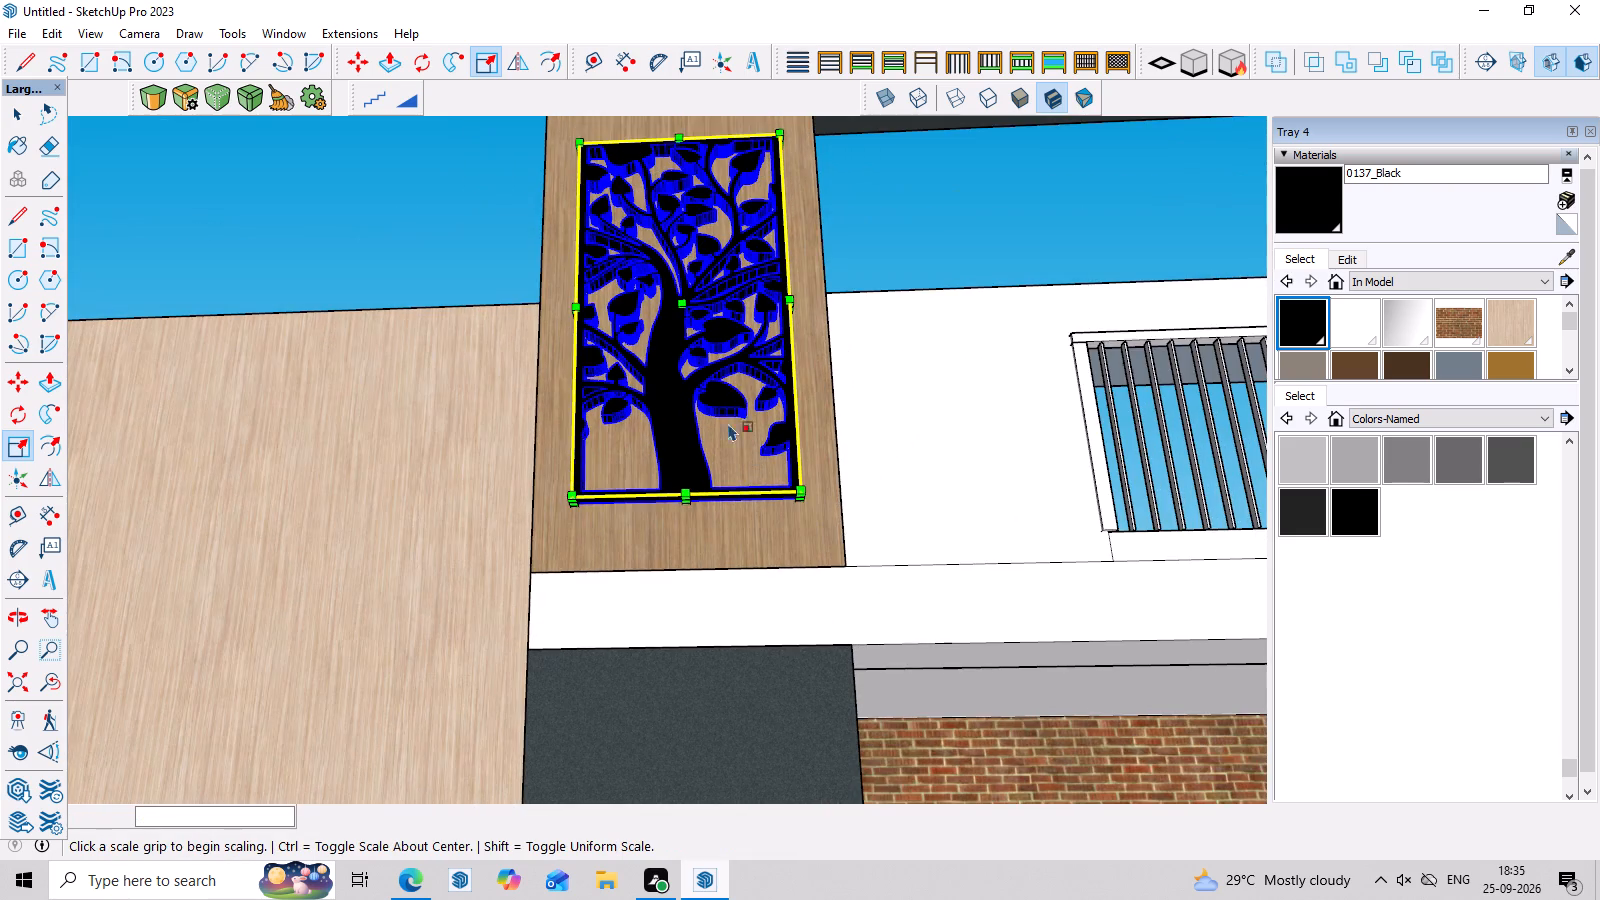
{"action": "middle_click_drag", "start_coordinate": [729, 352], "coordinate": [714, 673]}
{"action": "scroll", "coordinate": [745, 385], "scroll_direction": "down", "scroll_amount": 3}
{"action": "middle_click_drag", "start_coordinate": [792, 364], "coordinate": [470, 453]}
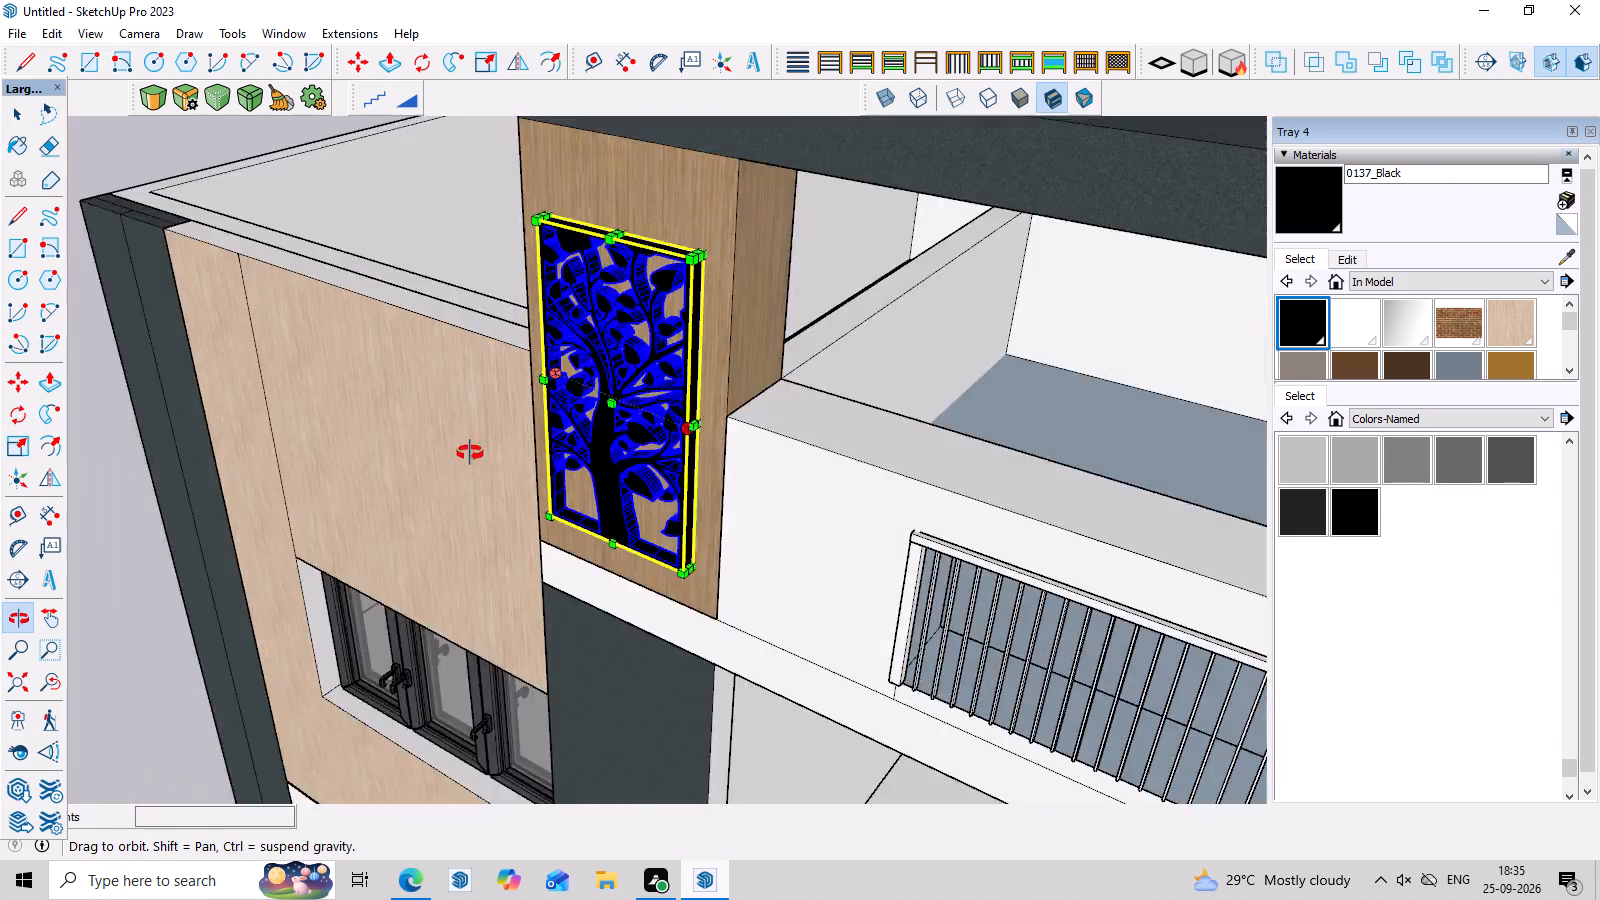
{"action": "middle_click_drag", "start_coordinate": [470, 453], "coordinate": [392, 453]}
{"action": "scroll", "coordinate": [585, 434], "scroll_direction": "up", "scroll_amount": 7}
{"action": "scroll", "coordinate": [666, 432], "scroll_direction": "up", "scroll_amount": 4}
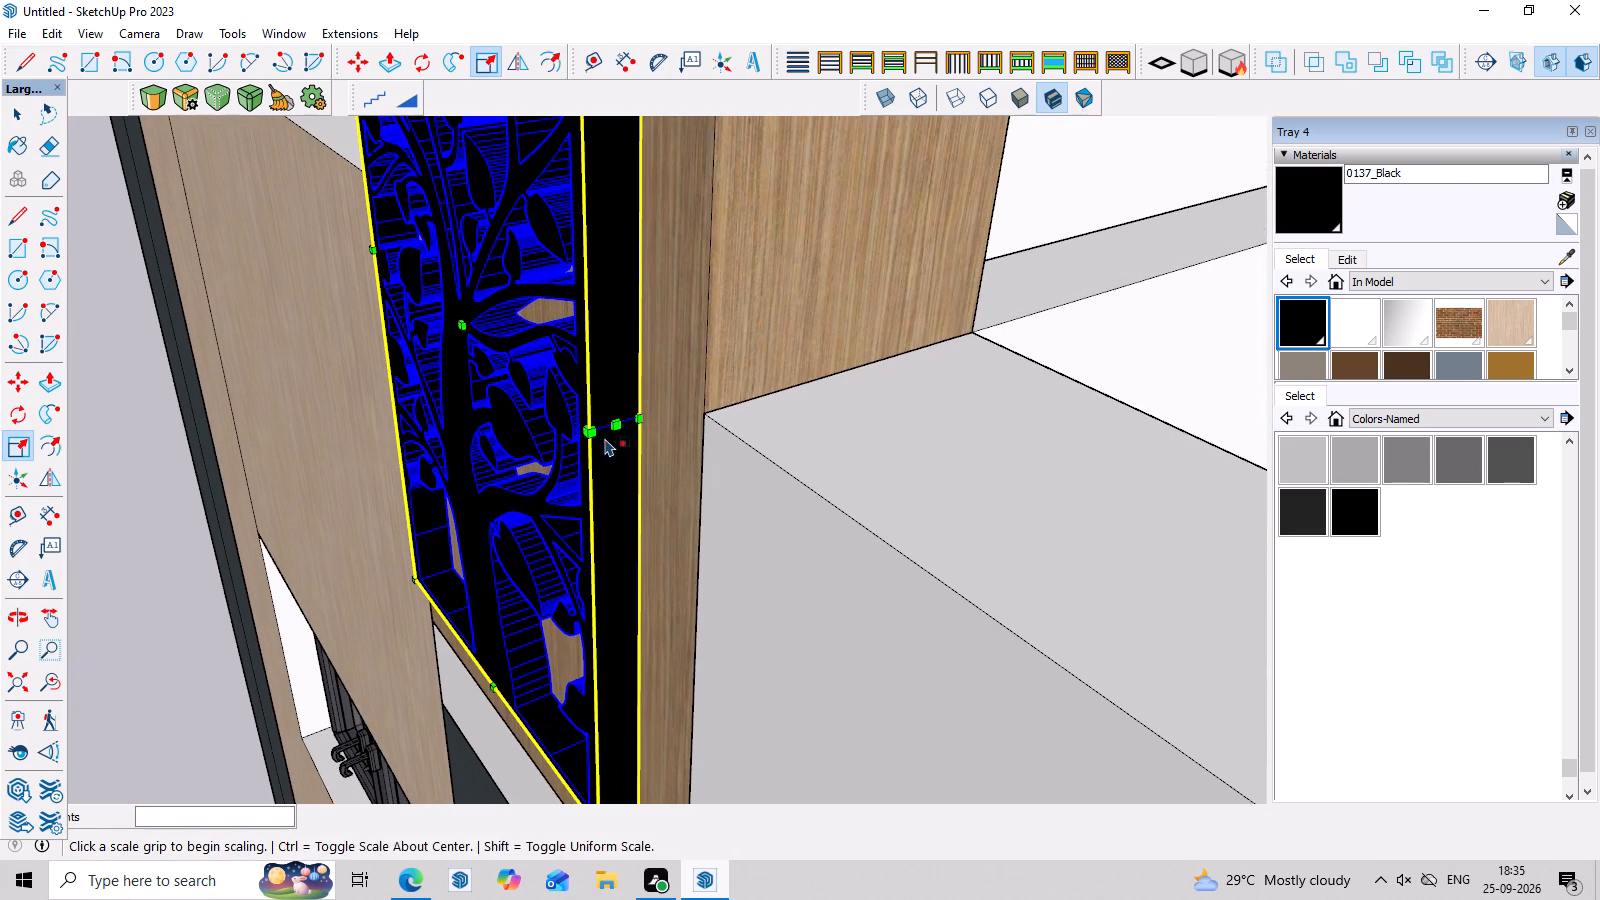
{"action": "left_click", "coordinate": [597, 433]}
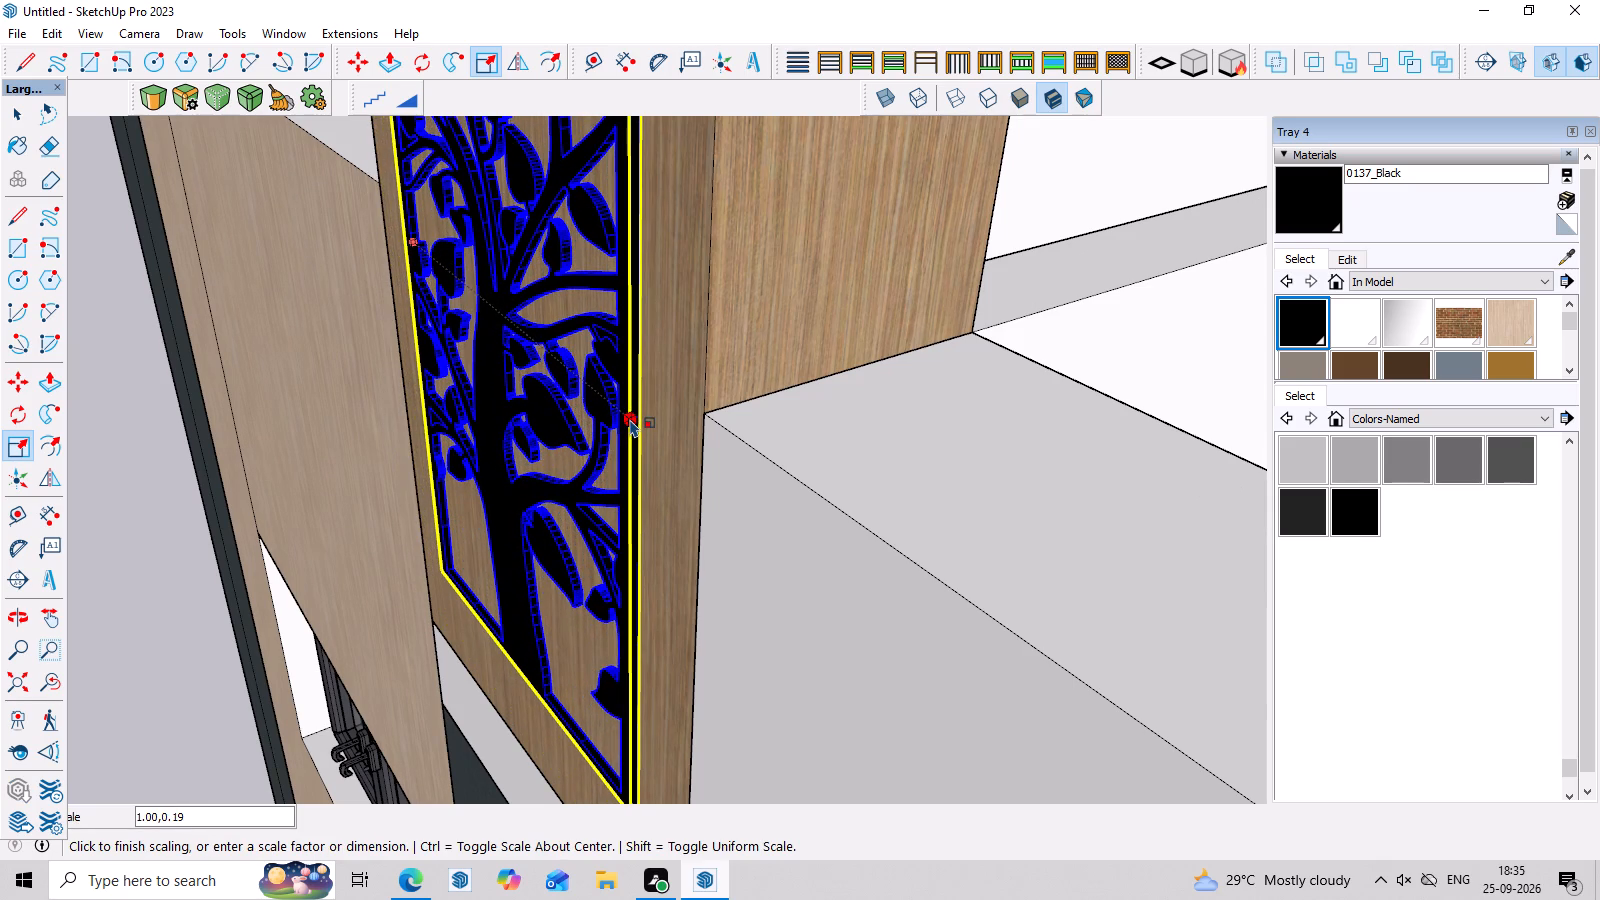
{"action": "left_click", "coordinate": [630, 419]}
{"action": "scroll", "coordinate": [546, 430], "scroll_direction": "down", "scroll_amount": 16}
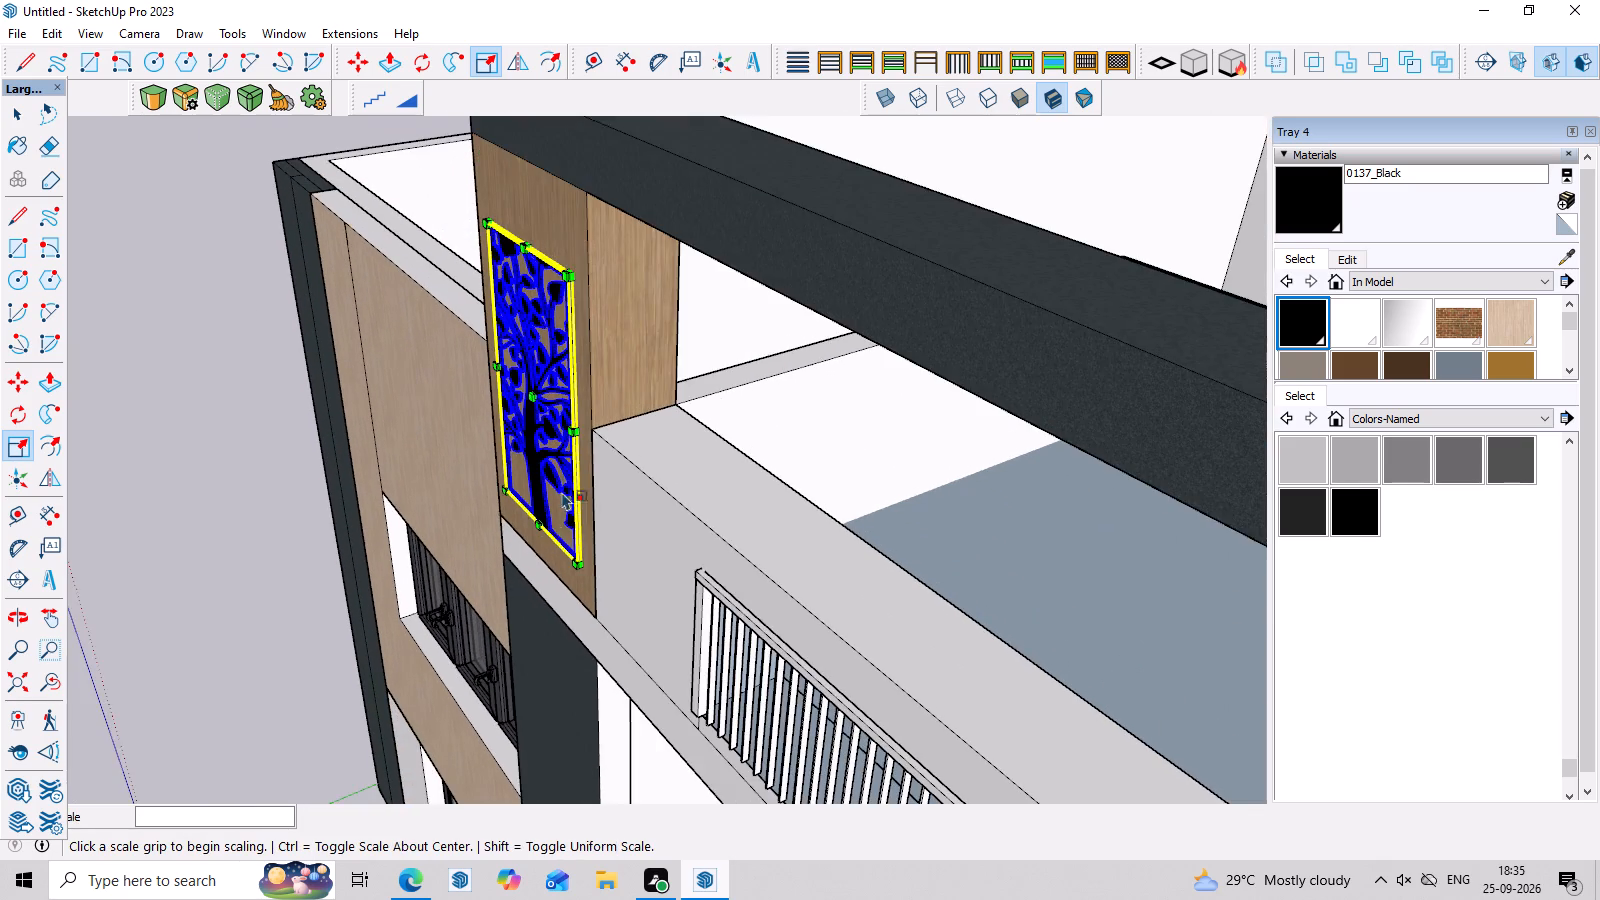
{"action": "middle_click_drag", "start_coordinate": [564, 537], "coordinate": [1022, 390]}
{"action": "scroll", "coordinate": [853, 430], "scroll_direction": "down", "scroll_amount": 6}
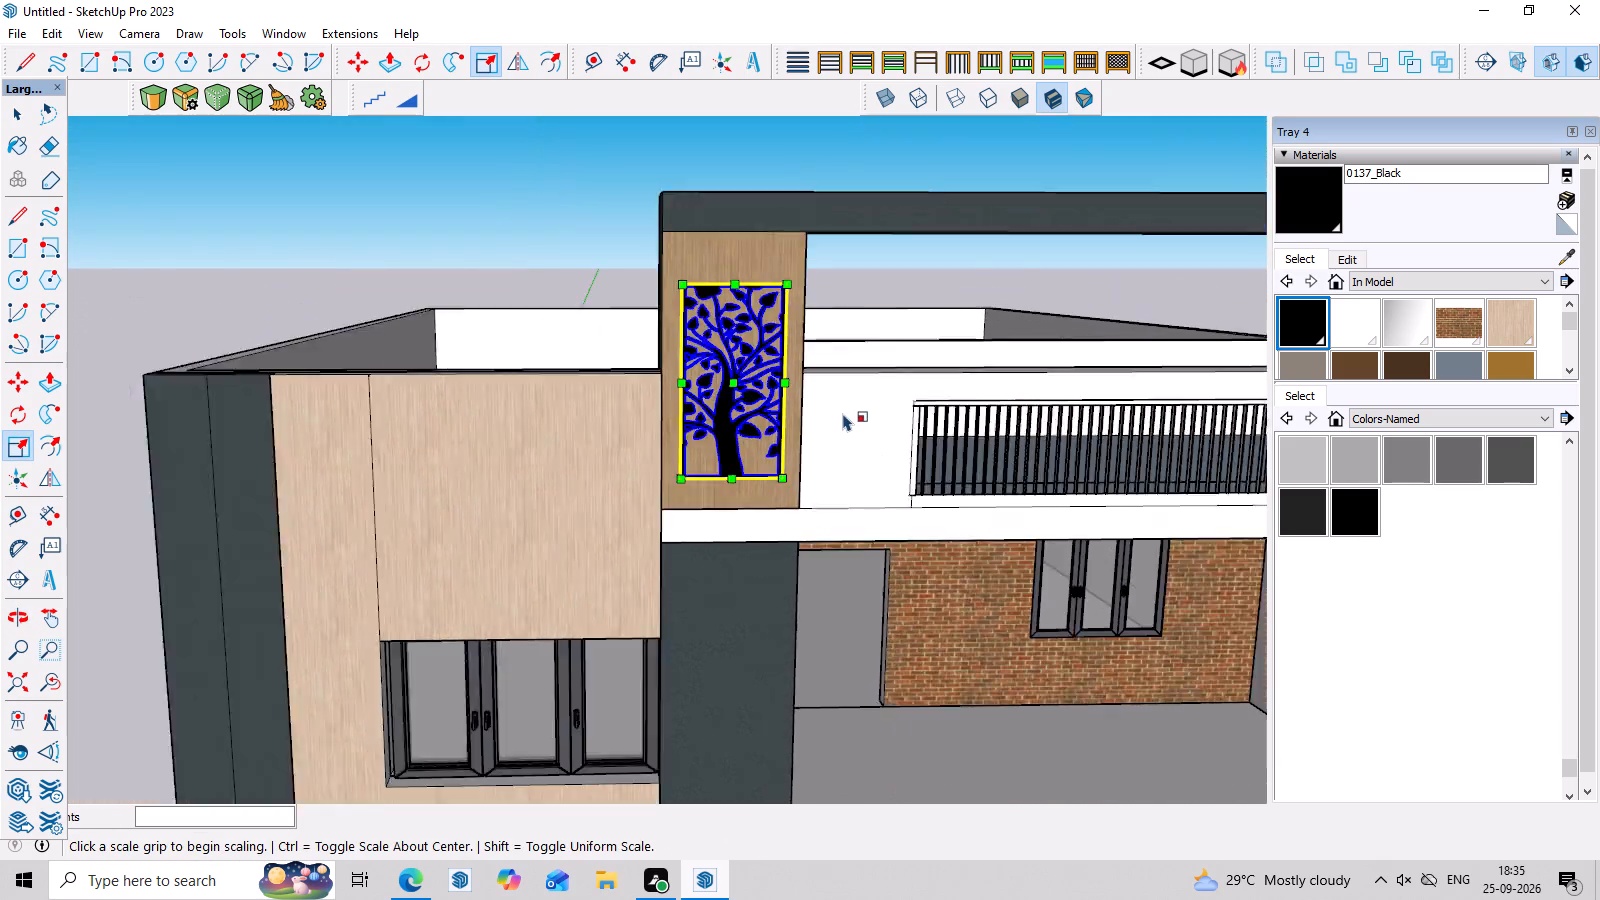
{"action": "scroll", "coordinate": [843, 413], "scroll_direction": "down", "scroll_amount": 2}
{"action": "middle_click_drag", "start_coordinate": [841, 451], "coordinate": [834, 503]}
{"action": "left_click", "coordinate": [320, 146]}
{"action": "left_click", "coordinate": [322, 234]}
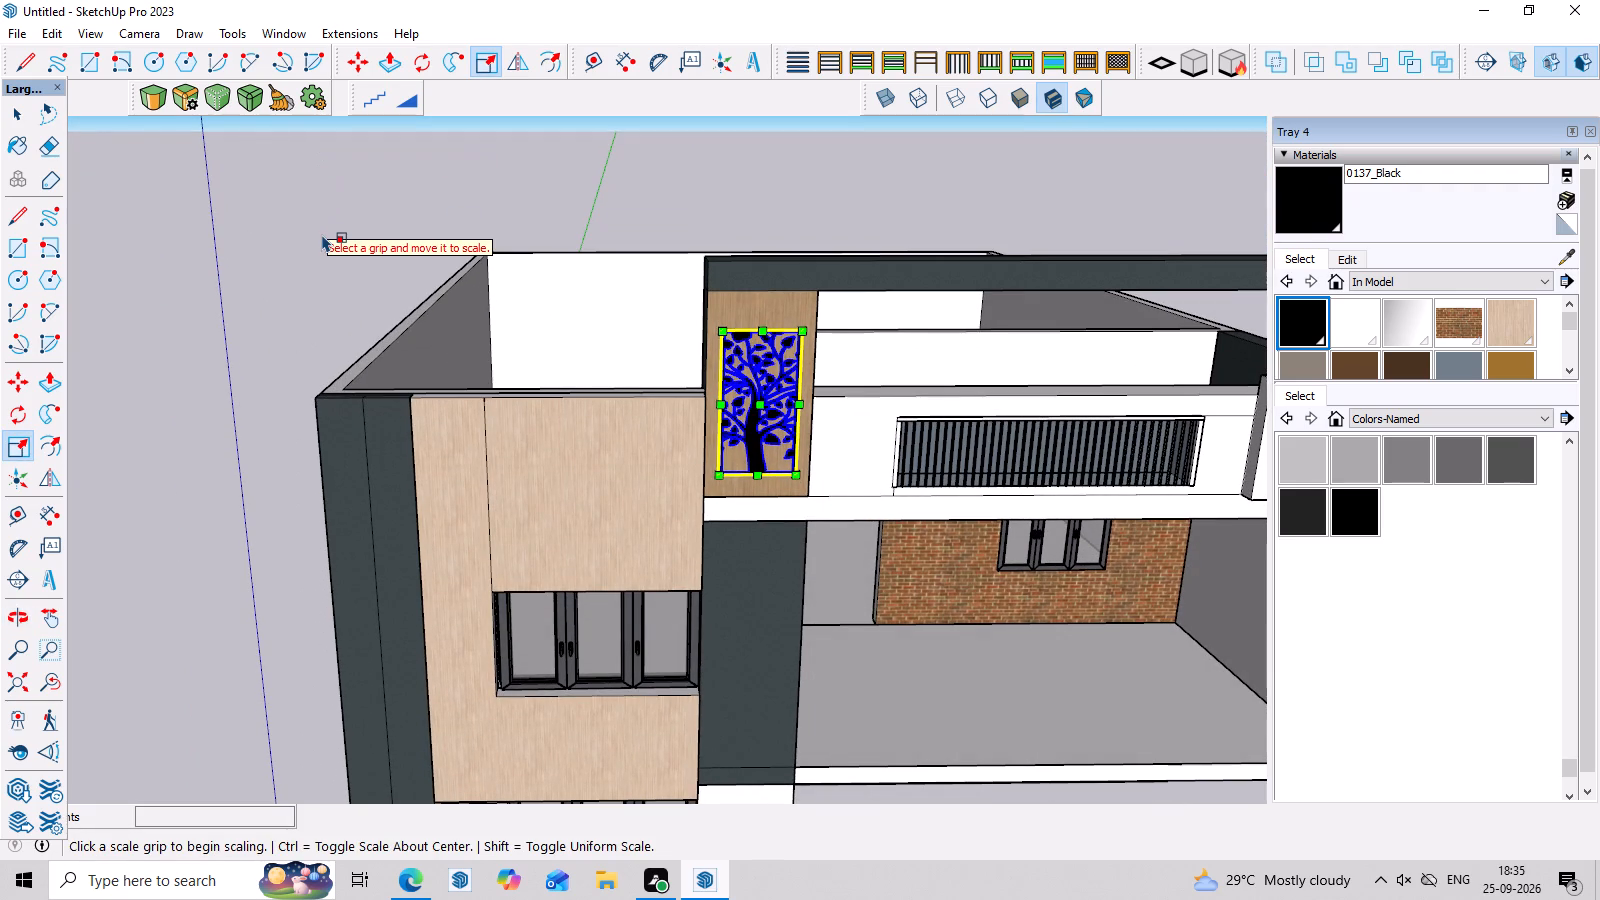
{"action": "key", "text": "Escape"}
{"action": "key", "text": "space"}
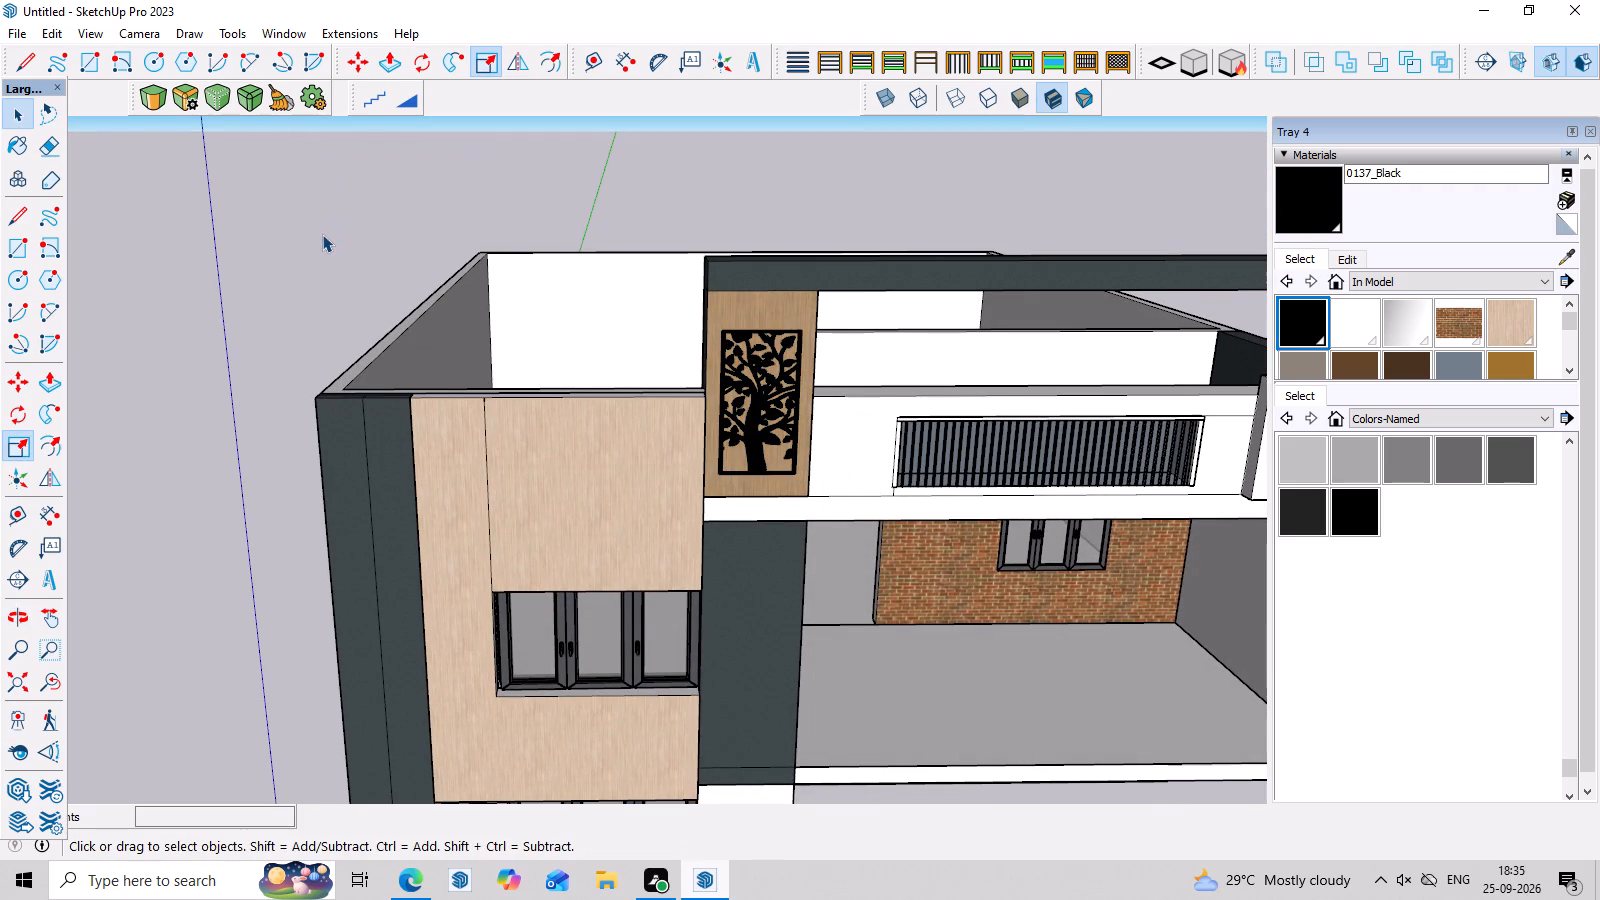
Examine the front elevation and the black jali panel's fit on the wood-clad column from several angles.
{"action": "scroll", "coordinate": [328, 239], "scroll_direction": "down", "scroll_amount": 7}
{"action": "middle_click_drag", "start_coordinate": [808, 474], "coordinate": [826, 294]}
{"action": "scroll", "coordinate": [815, 287], "scroll_direction": "down", "scroll_amount": 1}
{"action": "scroll", "coordinate": [622, 294], "scroll_direction": "up", "scroll_amount": 8}
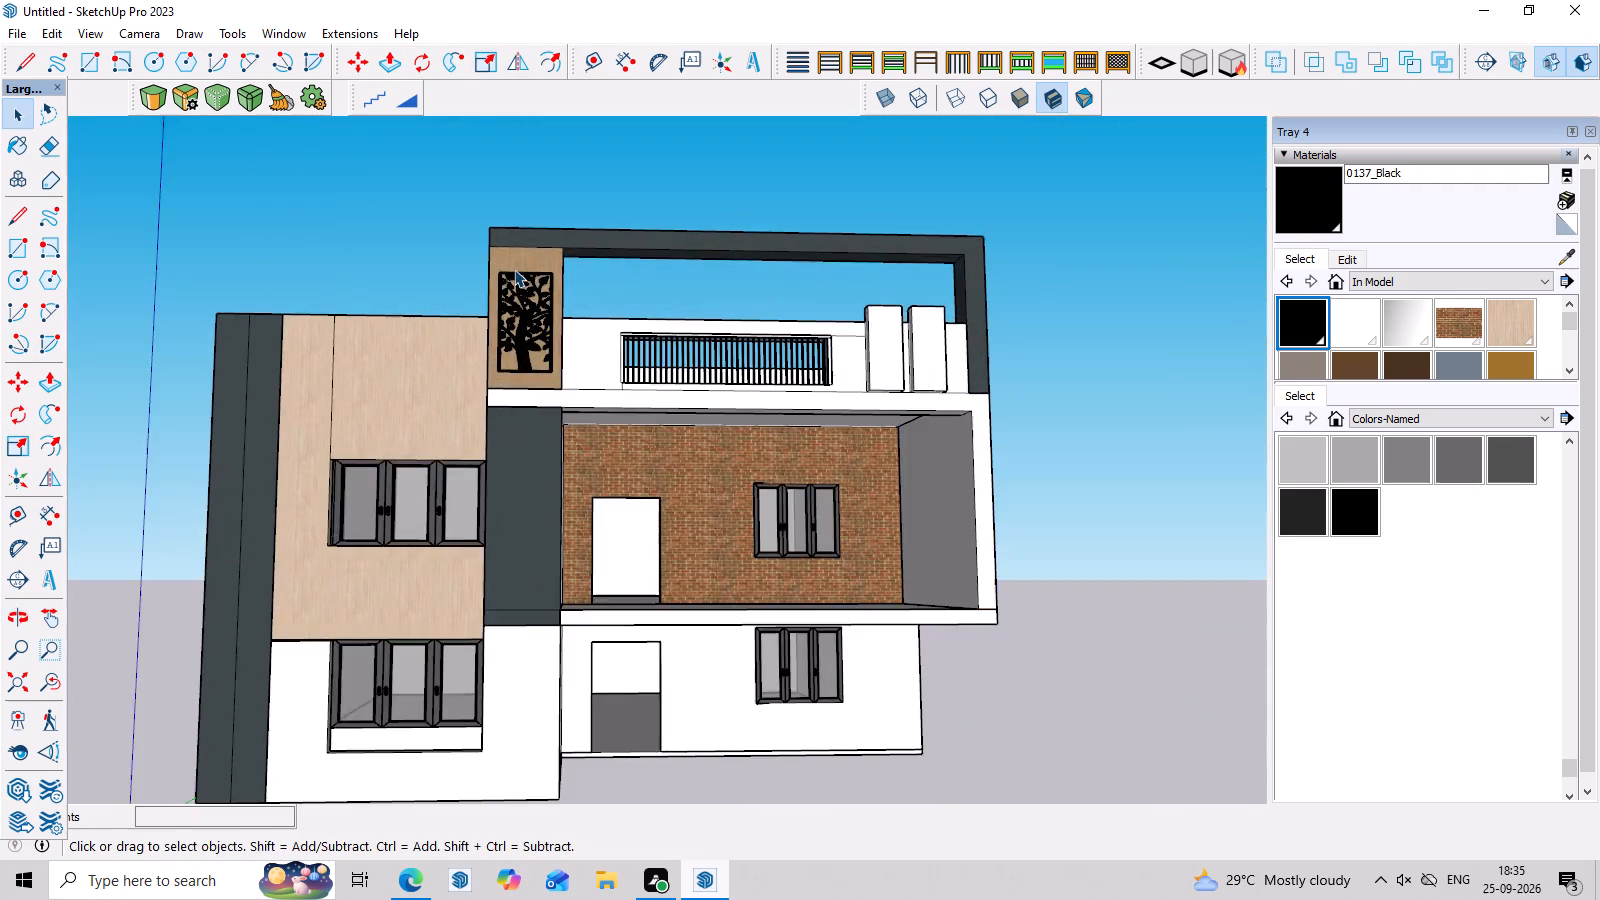
{"action": "scroll", "coordinate": [514, 269], "scroll_direction": "up", "scroll_amount": 7}
{"action": "middle_click_drag", "start_coordinate": [512, 435], "coordinate": [503, 517]}
{"action": "scroll", "coordinate": [503, 487], "scroll_direction": "down", "scroll_amount": 8}
{"action": "middle_click_drag", "start_coordinate": [950, 556], "coordinate": [894, 606]}
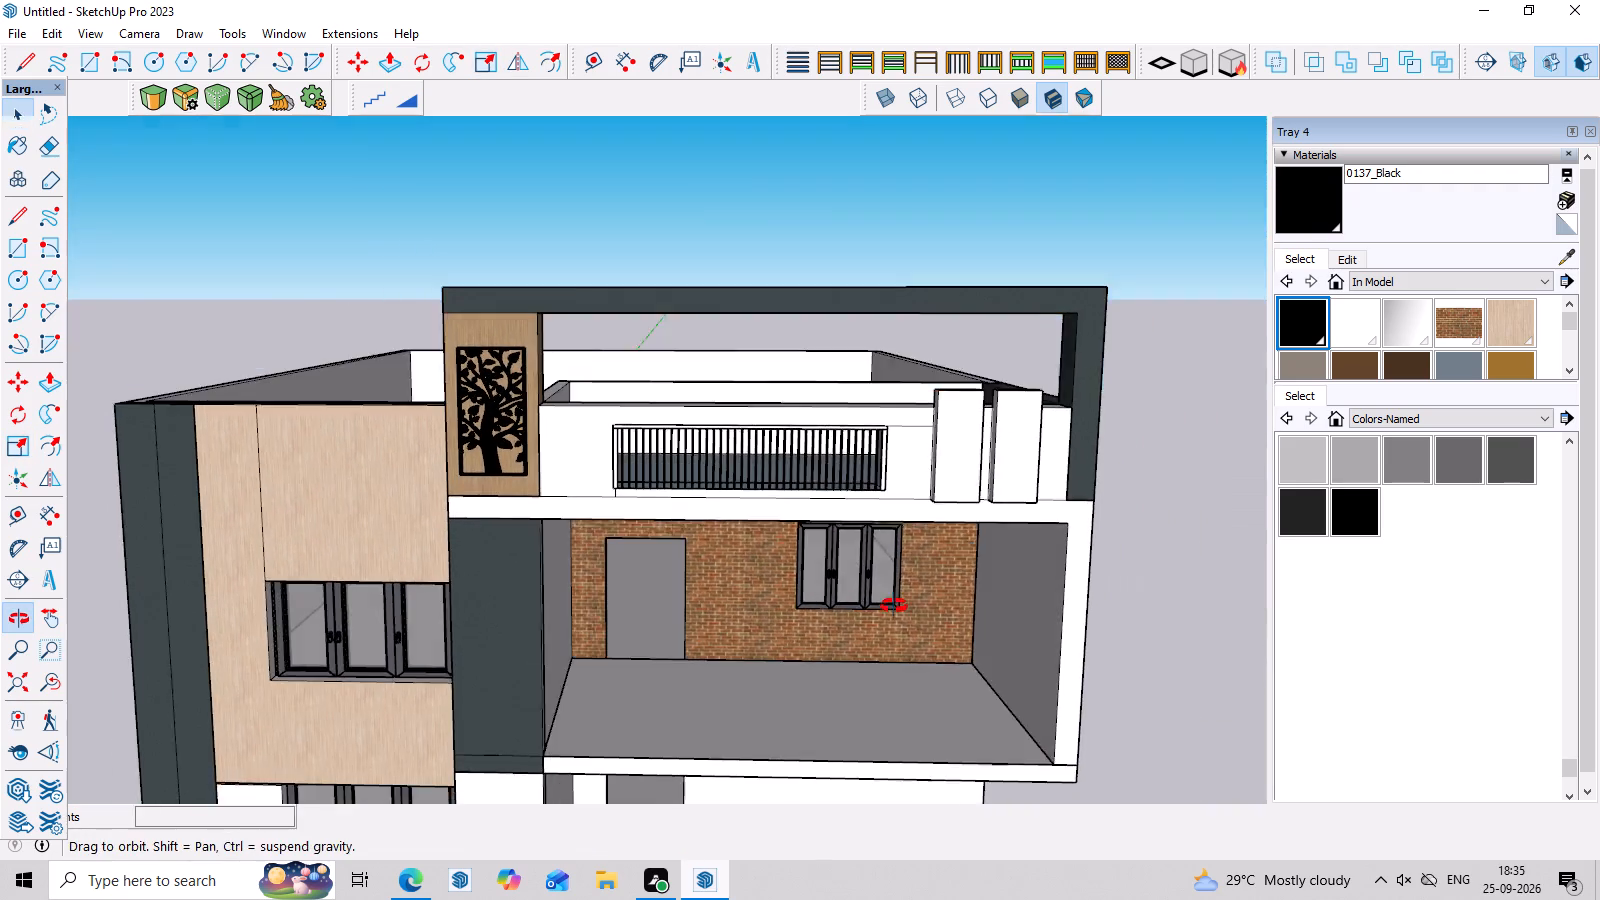
{"action": "middle_click_drag", "start_coordinate": [894, 606], "coordinate": [868, 613]}
{"action": "scroll", "coordinate": [839, 458], "scroll_direction": "up", "scroll_amount": 4}
{"action": "scroll", "coordinate": [837, 383], "scroll_direction": "down", "scroll_amount": 7}
{"action": "middle_click_drag", "start_coordinate": [962, 402], "coordinate": [967, 433]}
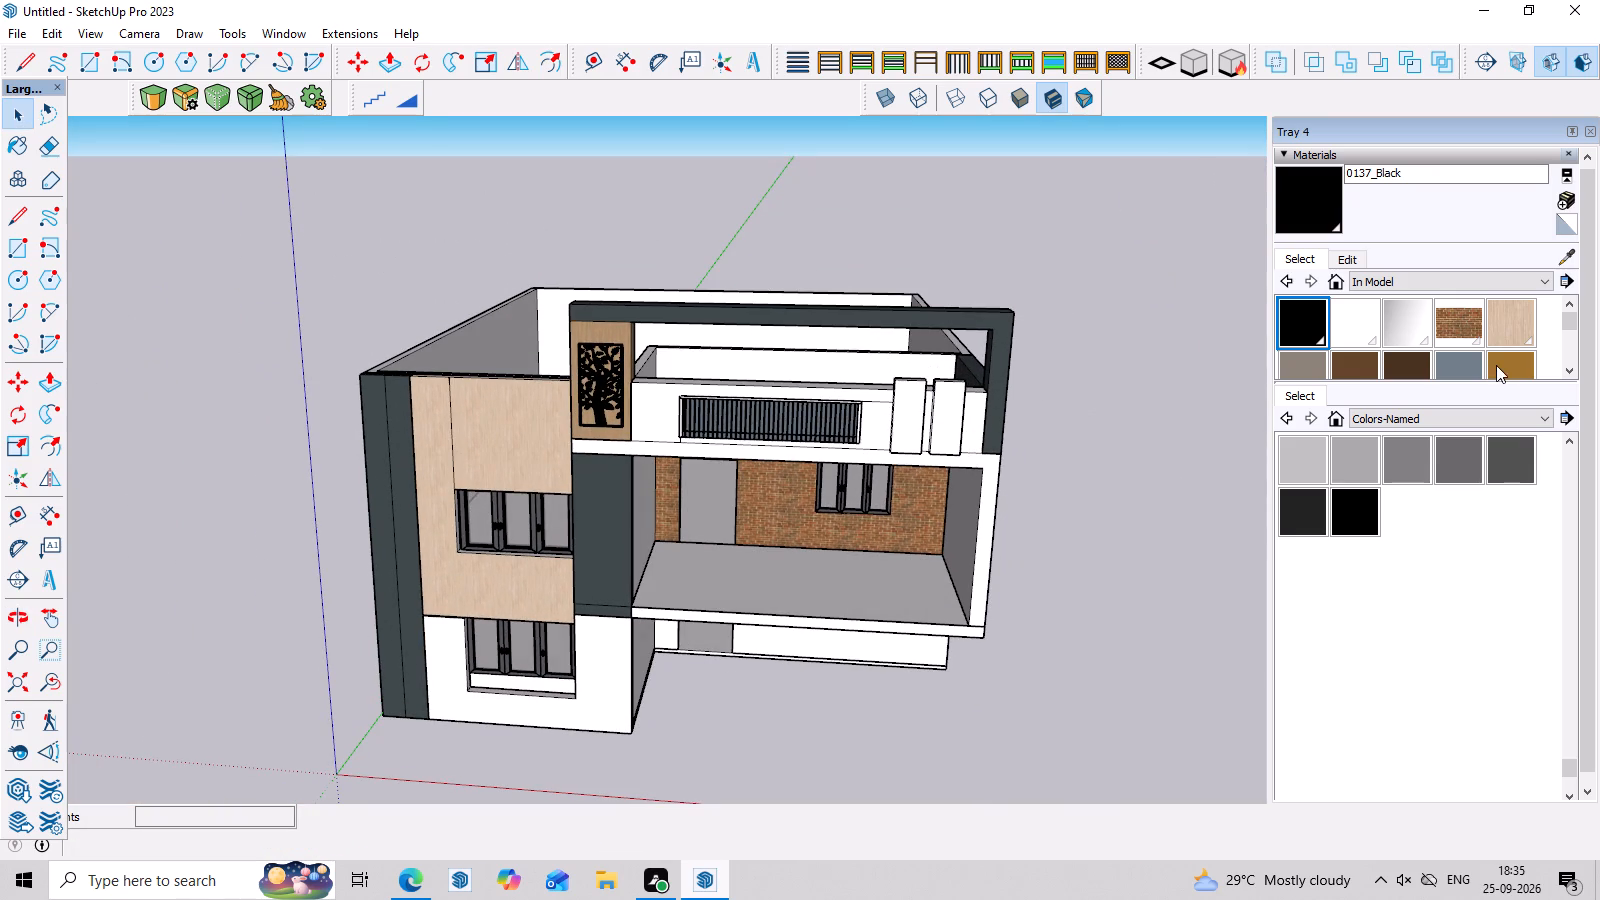
Paint the black tree jali panel on the upper wood-clad column with the white material already used in the model.
{"action": "scroll", "coordinate": [1397, 332], "scroll_direction": "up", "scroll_amount": 1}
{"action": "left_click", "coordinate": [1363, 323]}
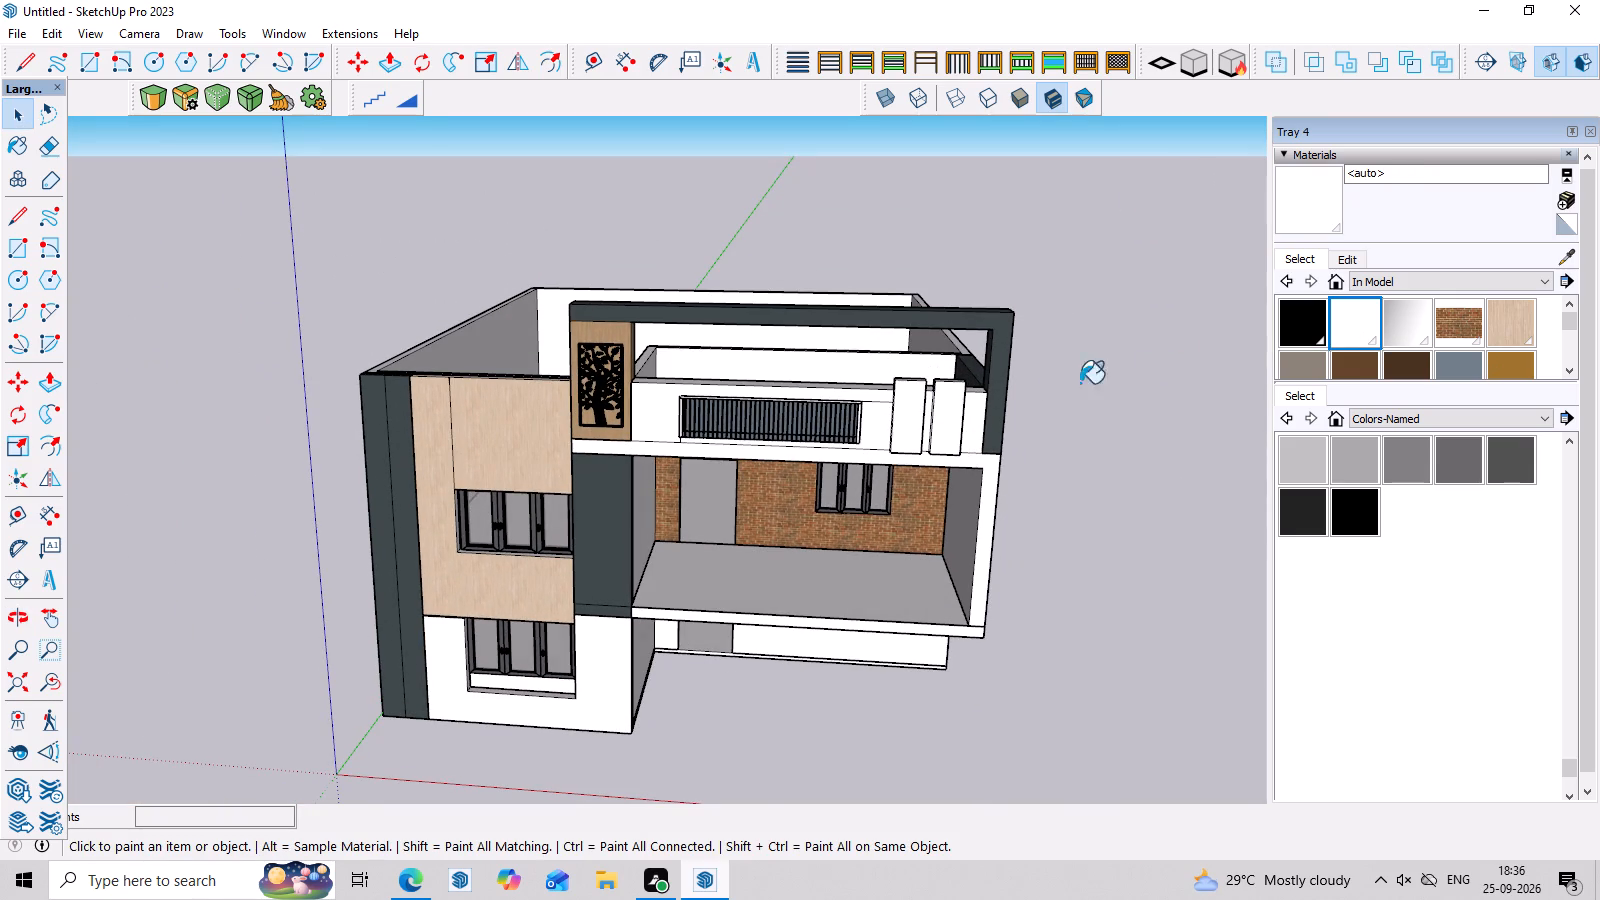
{"action": "scroll", "coordinate": [808, 428], "scroll_direction": "up", "scroll_amount": 3}
{"action": "scroll", "coordinate": [521, 405], "scroll_direction": "up", "scroll_amount": 7}
{"action": "left_click", "coordinate": [557, 354]}
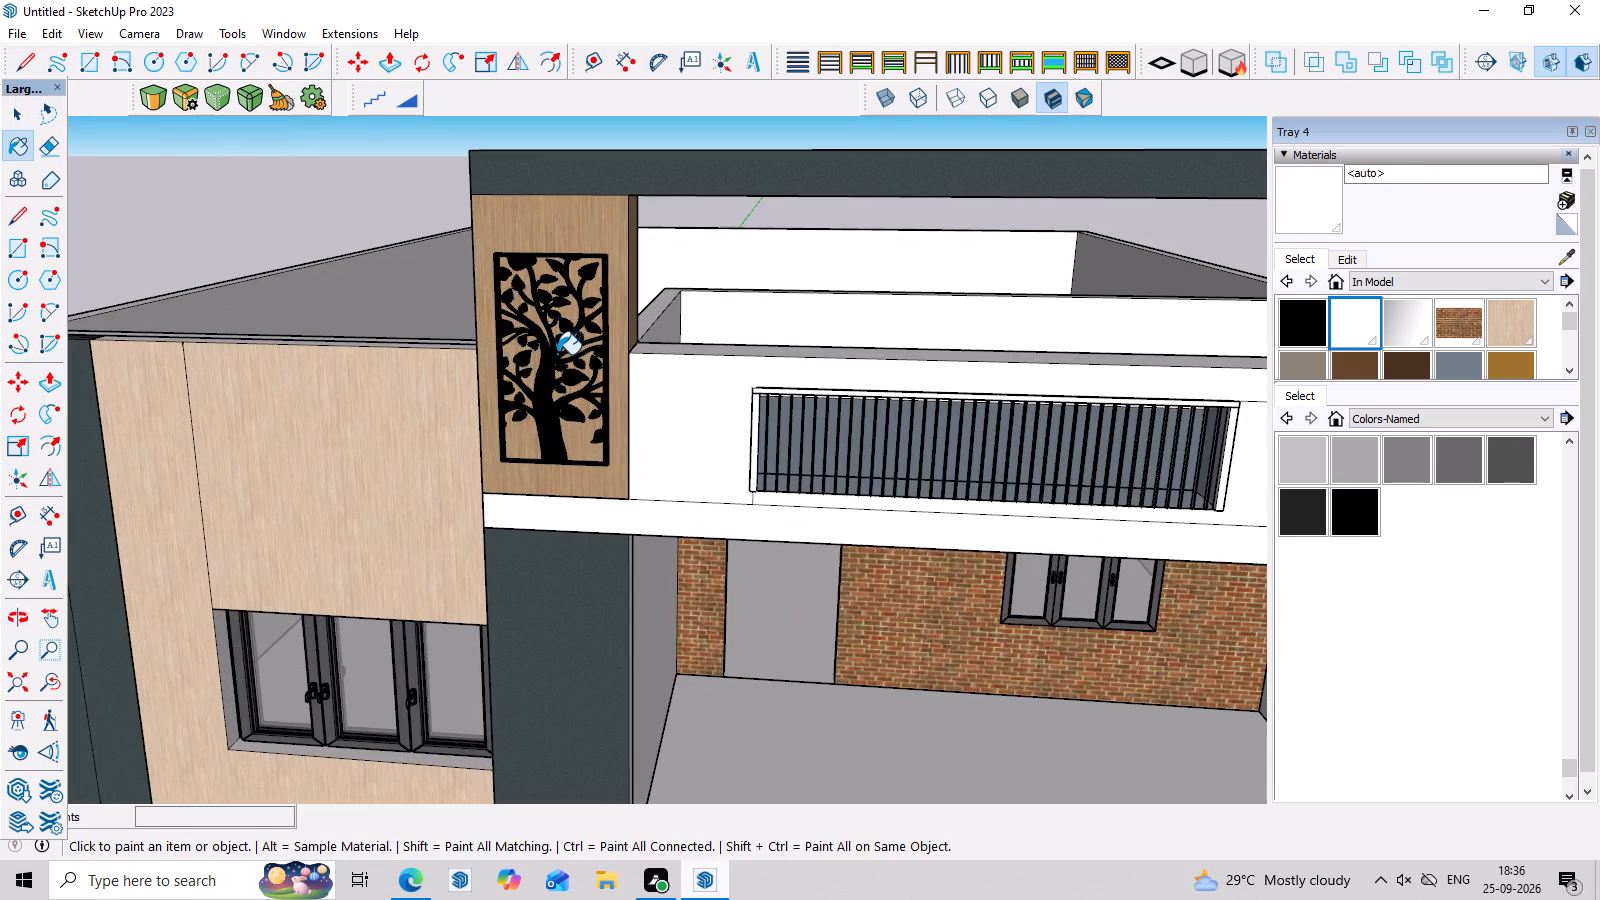
Examine the white tree jali panel against the wood-clad column and the whole front elevation from several angles and distances.
{"action": "scroll", "coordinate": [619, 426], "scroll_direction": "down", "scroll_amount": 11}
{"action": "middle_click_drag", "start_coordinate": [1117, 627], "coordinate": [1165, 476]}
{"action": "scroll", "coordinate": [1137, 463], "scroll_direction": "up", "scroll_amount": 2}
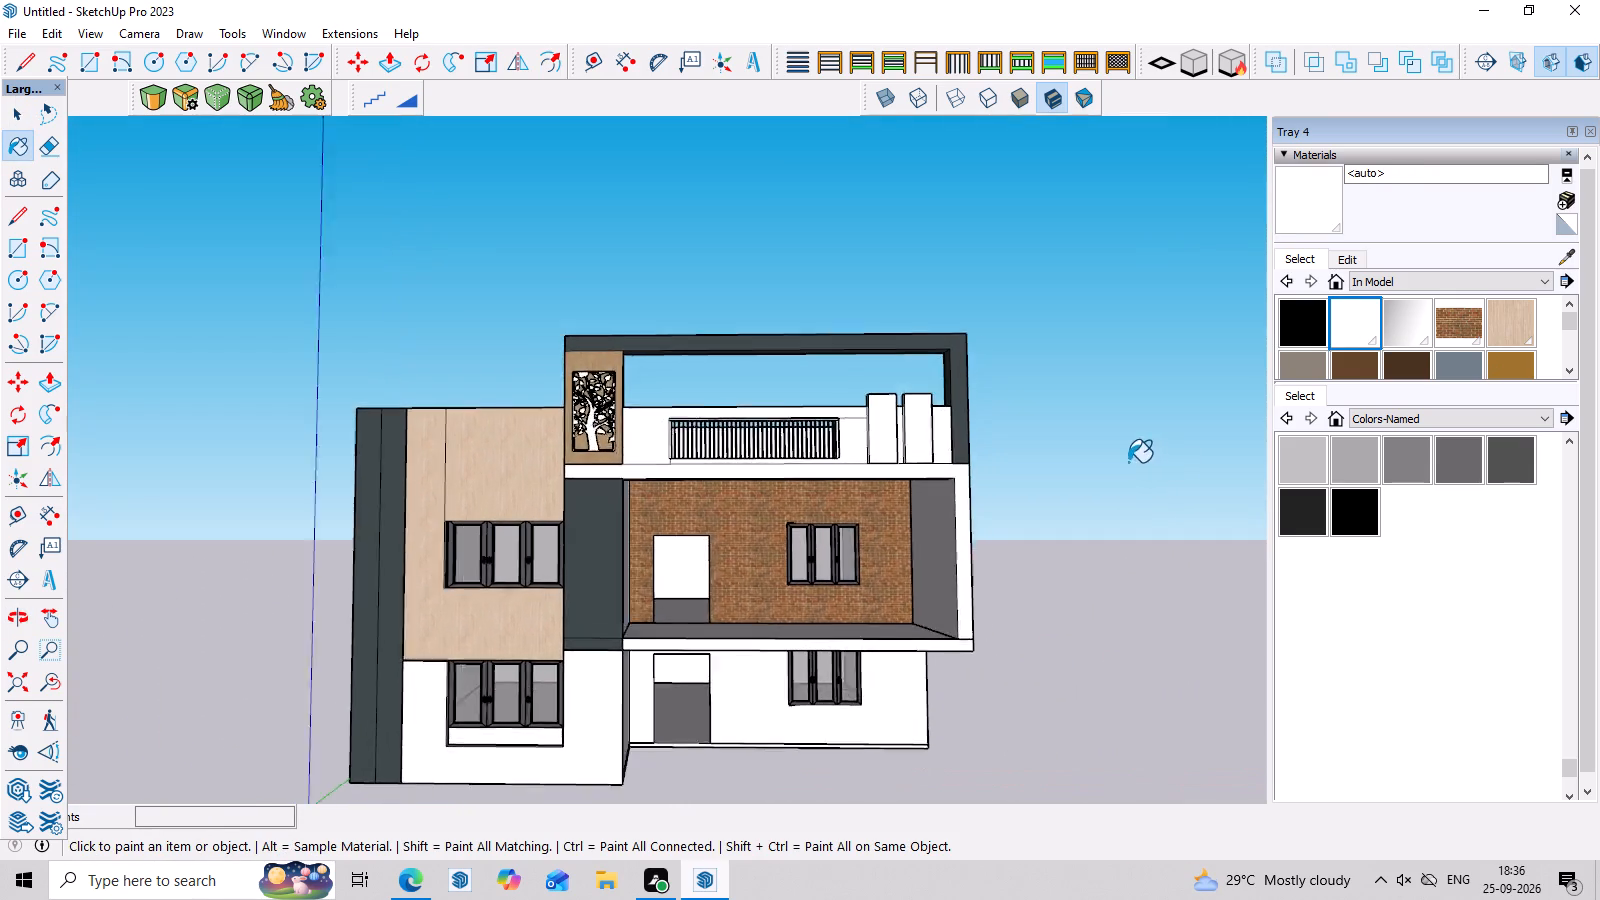
{"action": "scroll", "coordinate": [1128, 462], "scroll_direction": "up", "scroll_amount": 5}
{"action": "middle_click_drag", "start_coordinate": [1120, 444], "coordinate": [1123, 503]}
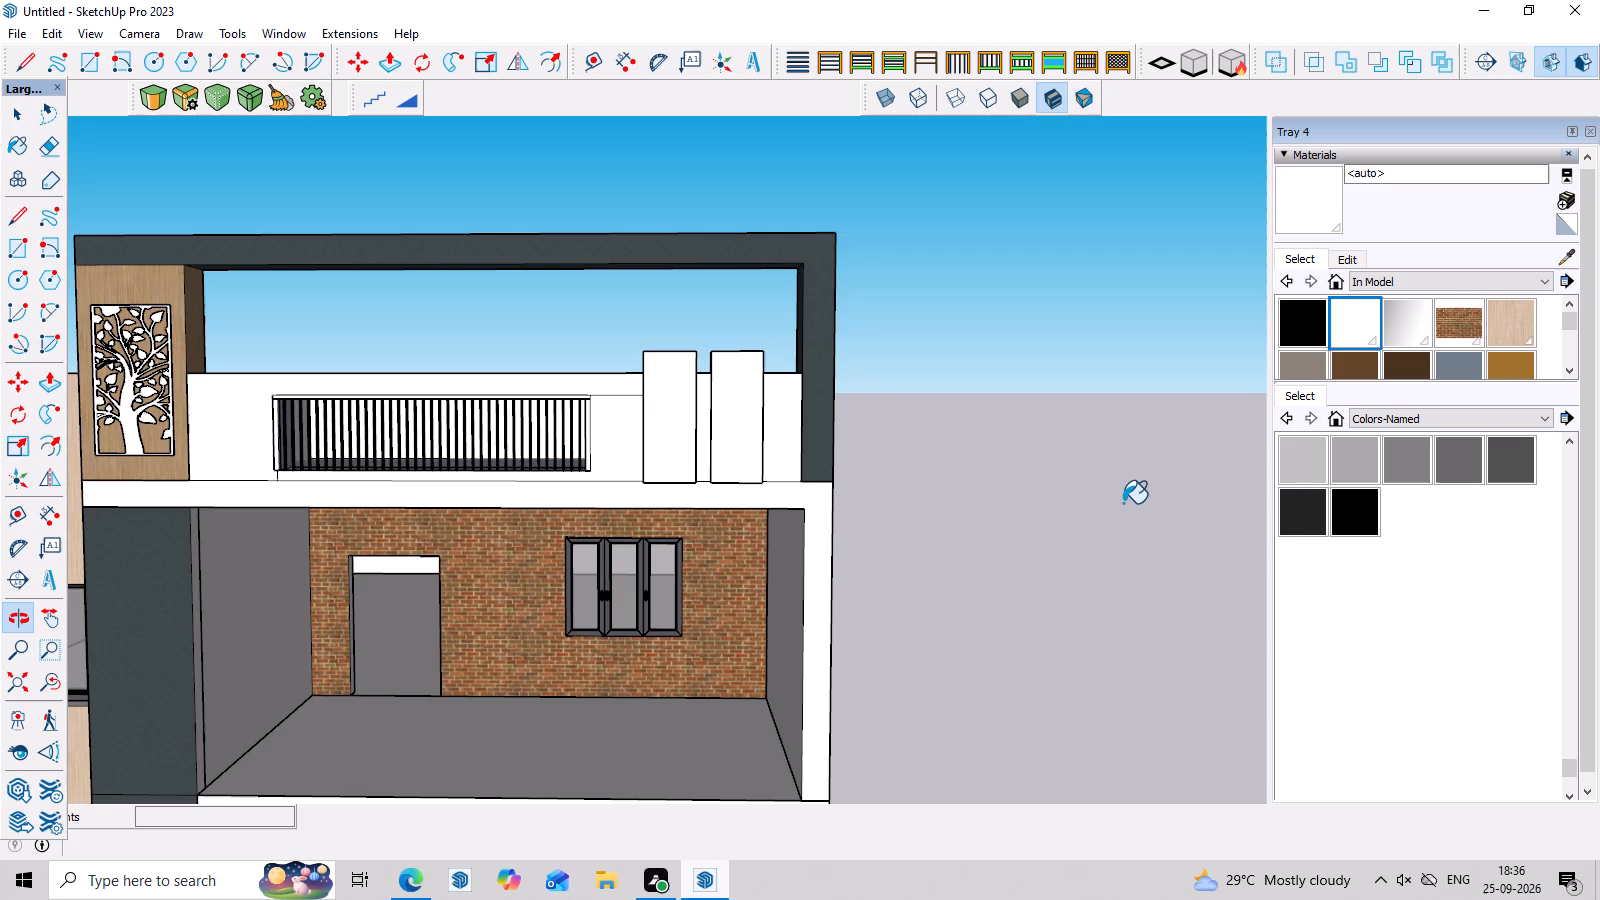
{"action": "scroll", "coordinate": [1123, 503], "scroll_direction": "down", "scroll_amount": 3}
{"action": "middle_click_drag", "start_coordinate": [1123, 503], "coordinate": [1126, 527]}
{"action": "scroll", "coordinate": [1123, 503], "scroll_direction": "down", "scroll_amount": 1}
{"action": "scroll", "coordinate": [593, 457], "scroll_direction": "up", "scroll_amount": 8}
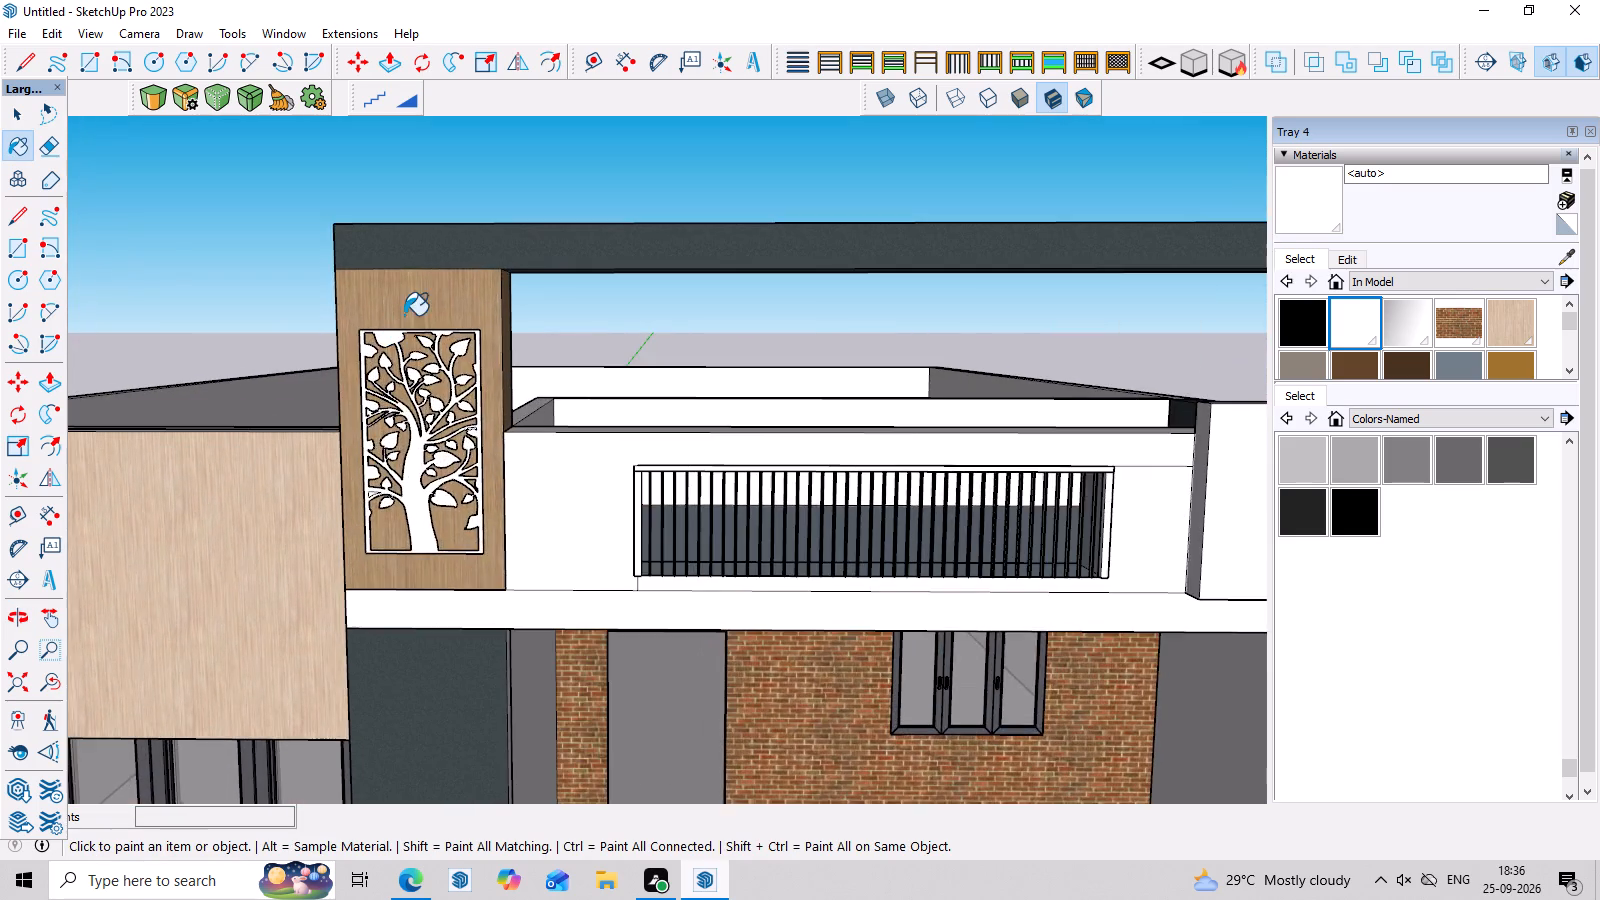
{"action": "scroll", "coordinate": [414, 301], "scroll_direction": "up", "scroll_amount": 4}
{"action": "scroll", "coordinate": [441, 227], "scroll_direction": "down", "scroll_amount": 9}
{"action": "middle_click_drag", "start_coordinate": [900, 366], "coordinate": [921, 312]}
{"action": "scroll", "coordinate": [921, 312], "scroll_direction": "down", "scroll_amount": 4}
{"action": "middle_click_drag", "start_coordinate": [1066, 478], "coordinate": [1052, 531]}
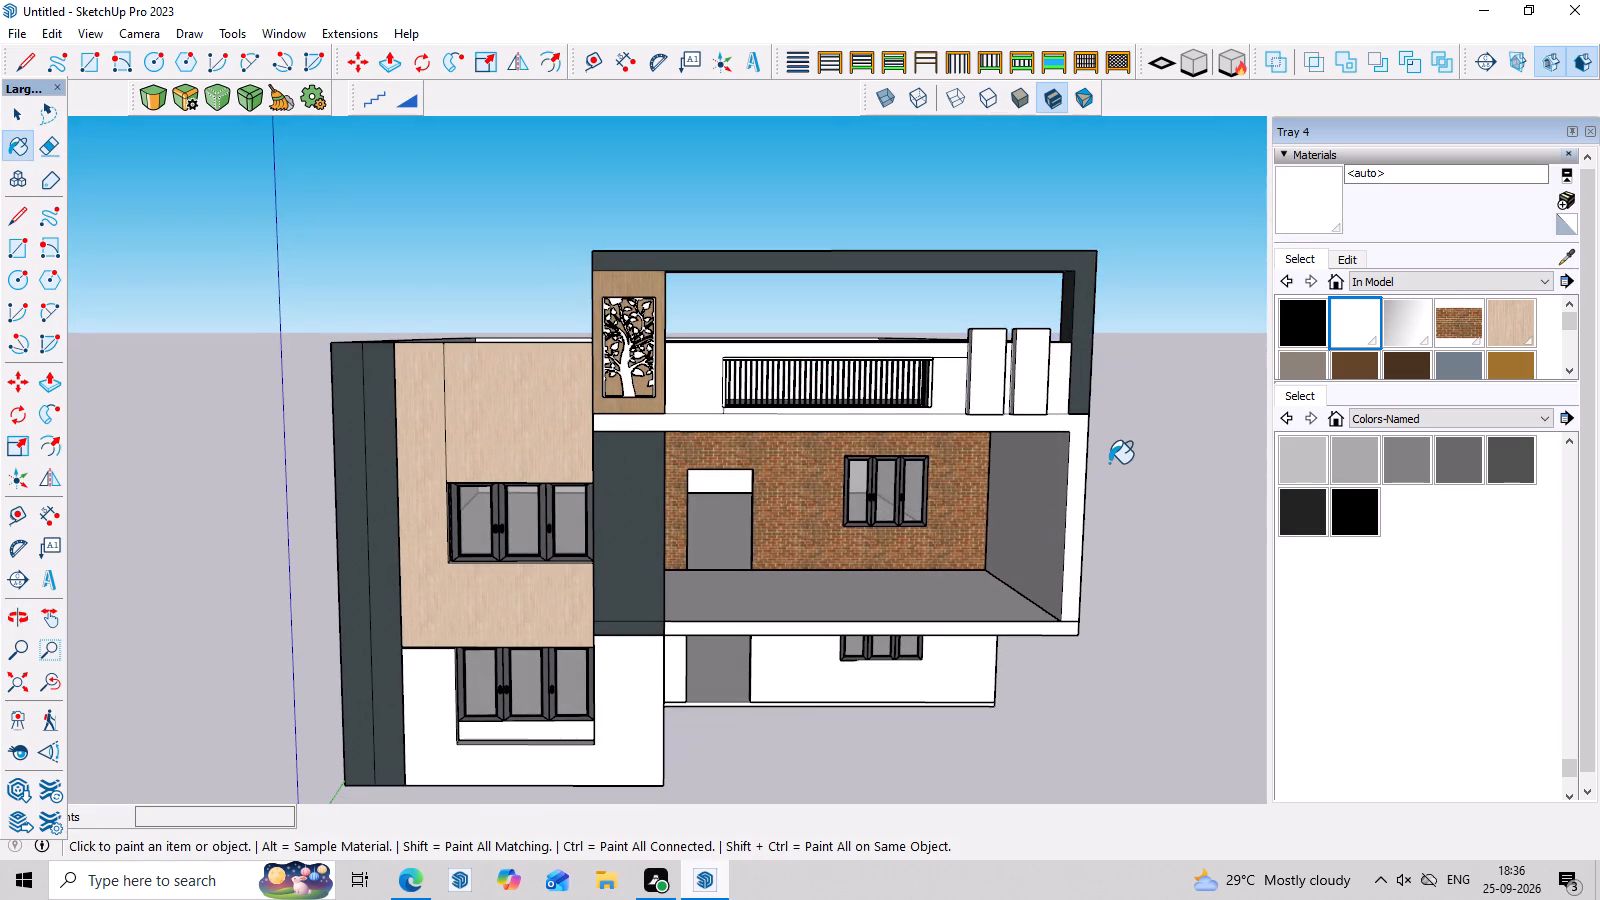
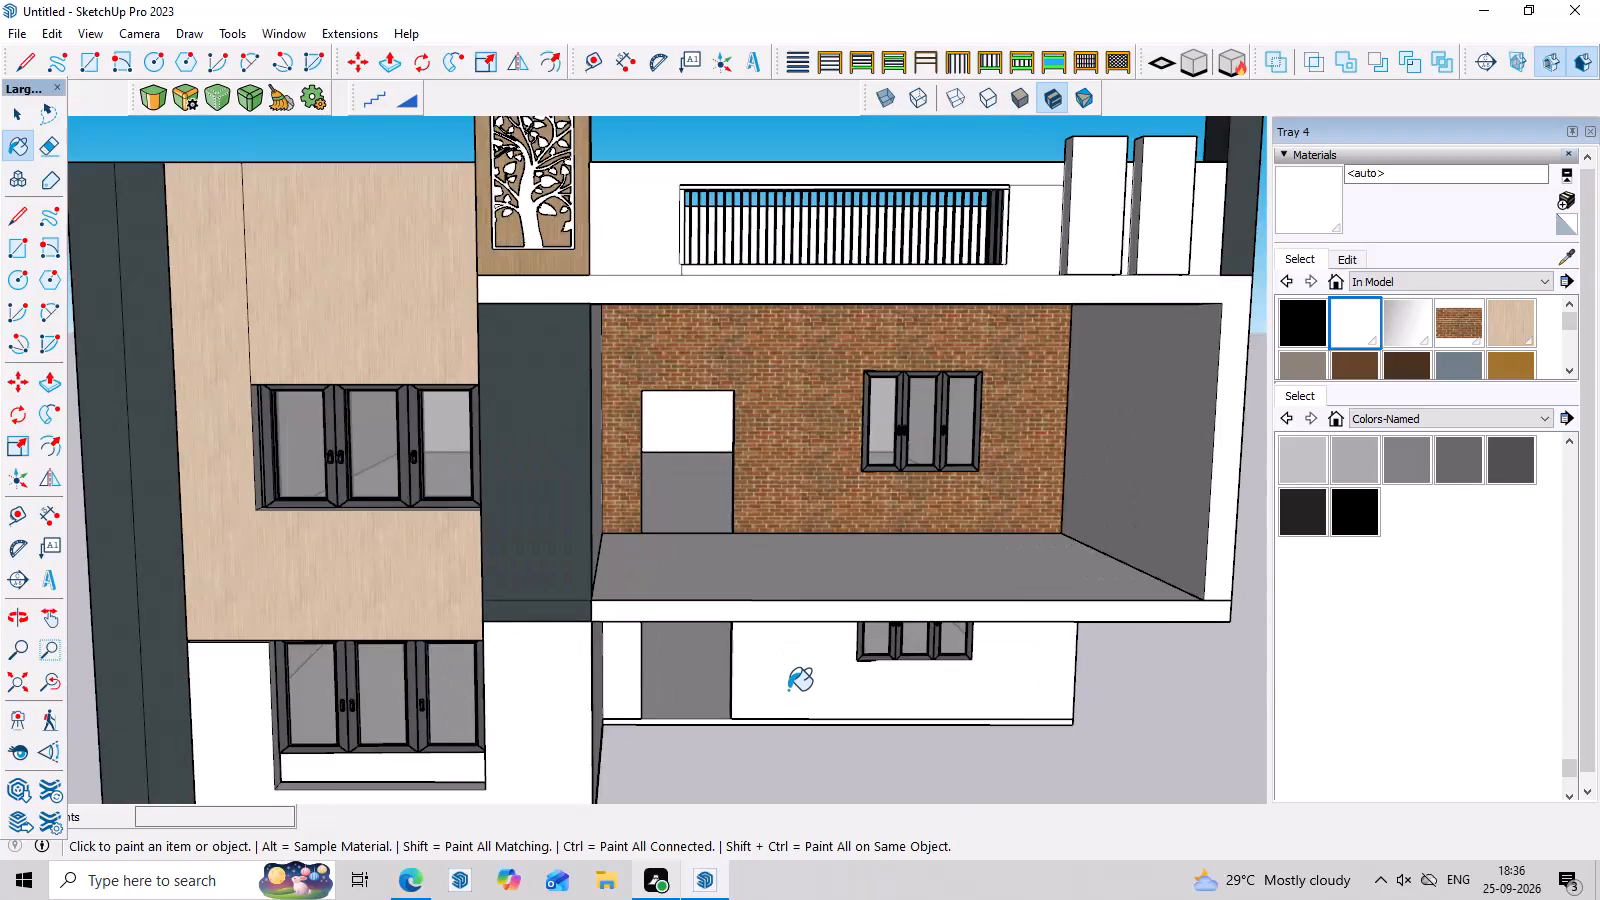
Examine the front elevation and the open balcony beneath the terrace railing from several angles and distances.
{"action": "scroll", "coordinate": [788, 690], "scroll_direction": "down", "scroll_amount": 3}
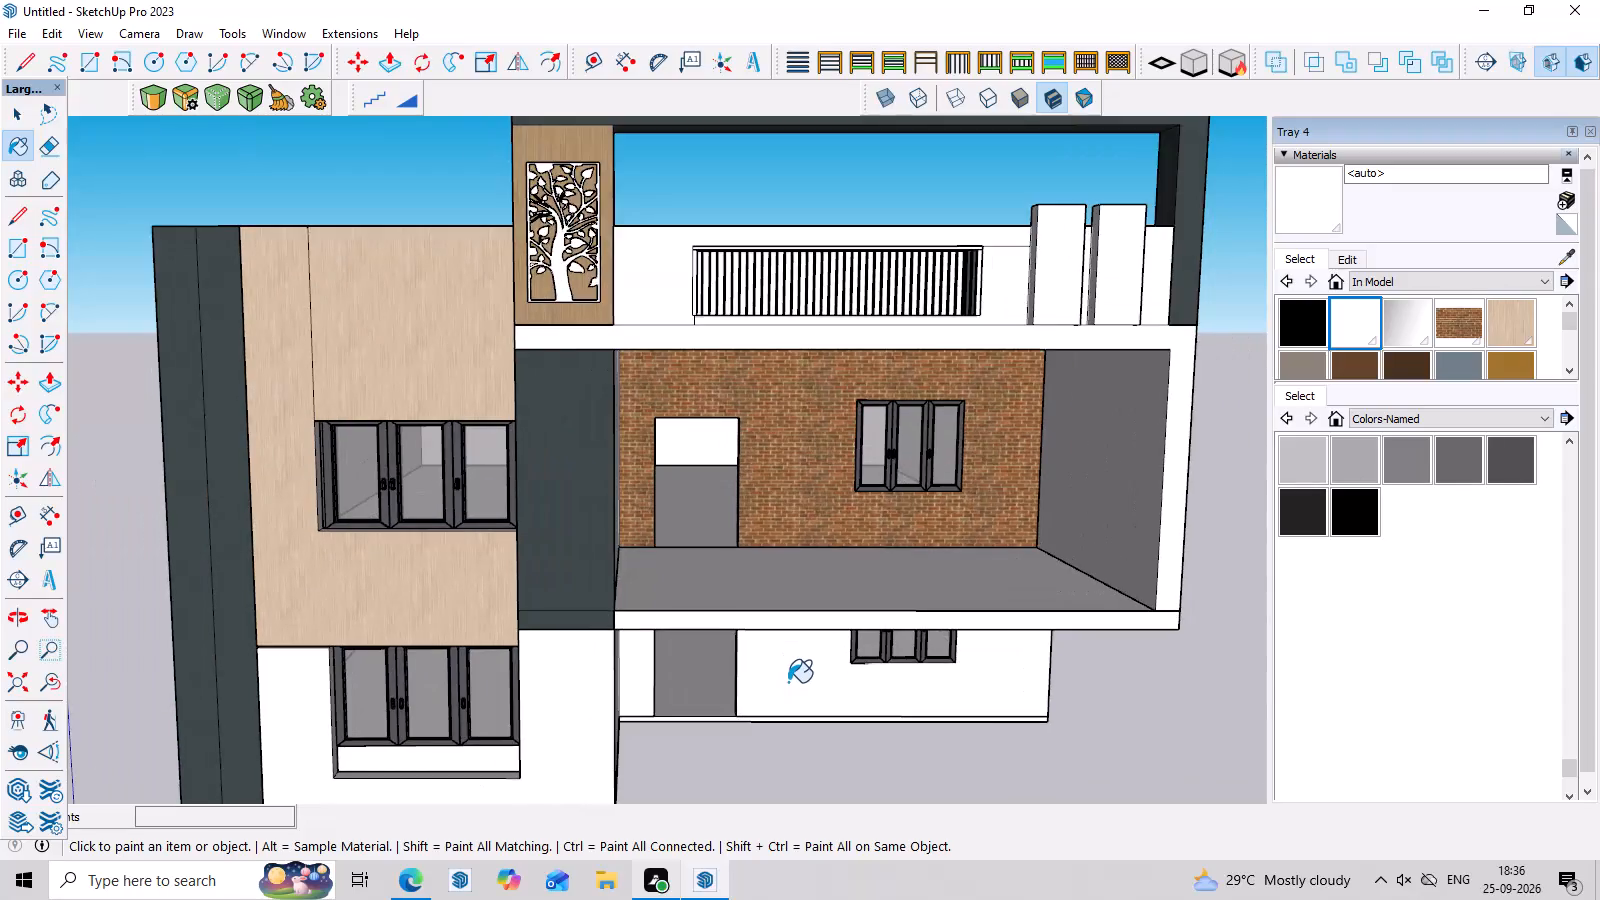
{"action": "scroll", "coordinate": [788, 682], "scroll_direction": "down", "scroll_amount": 4}
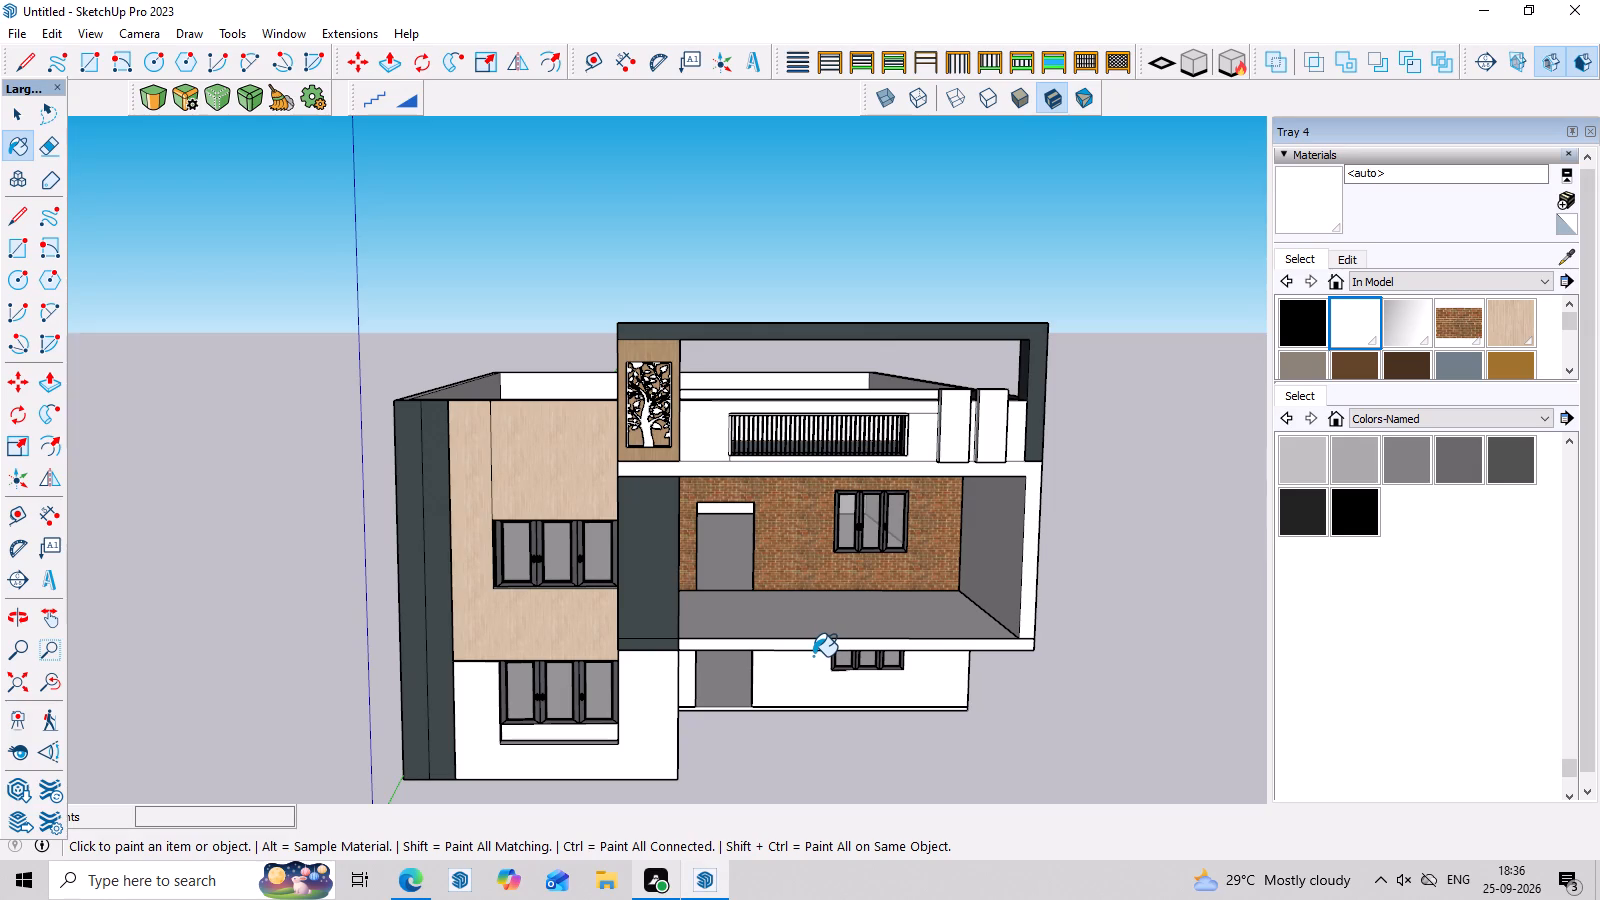
{"action": "middle_click_drag", "start_coordinate": [925, 593], "coordinate": [925, 622]}
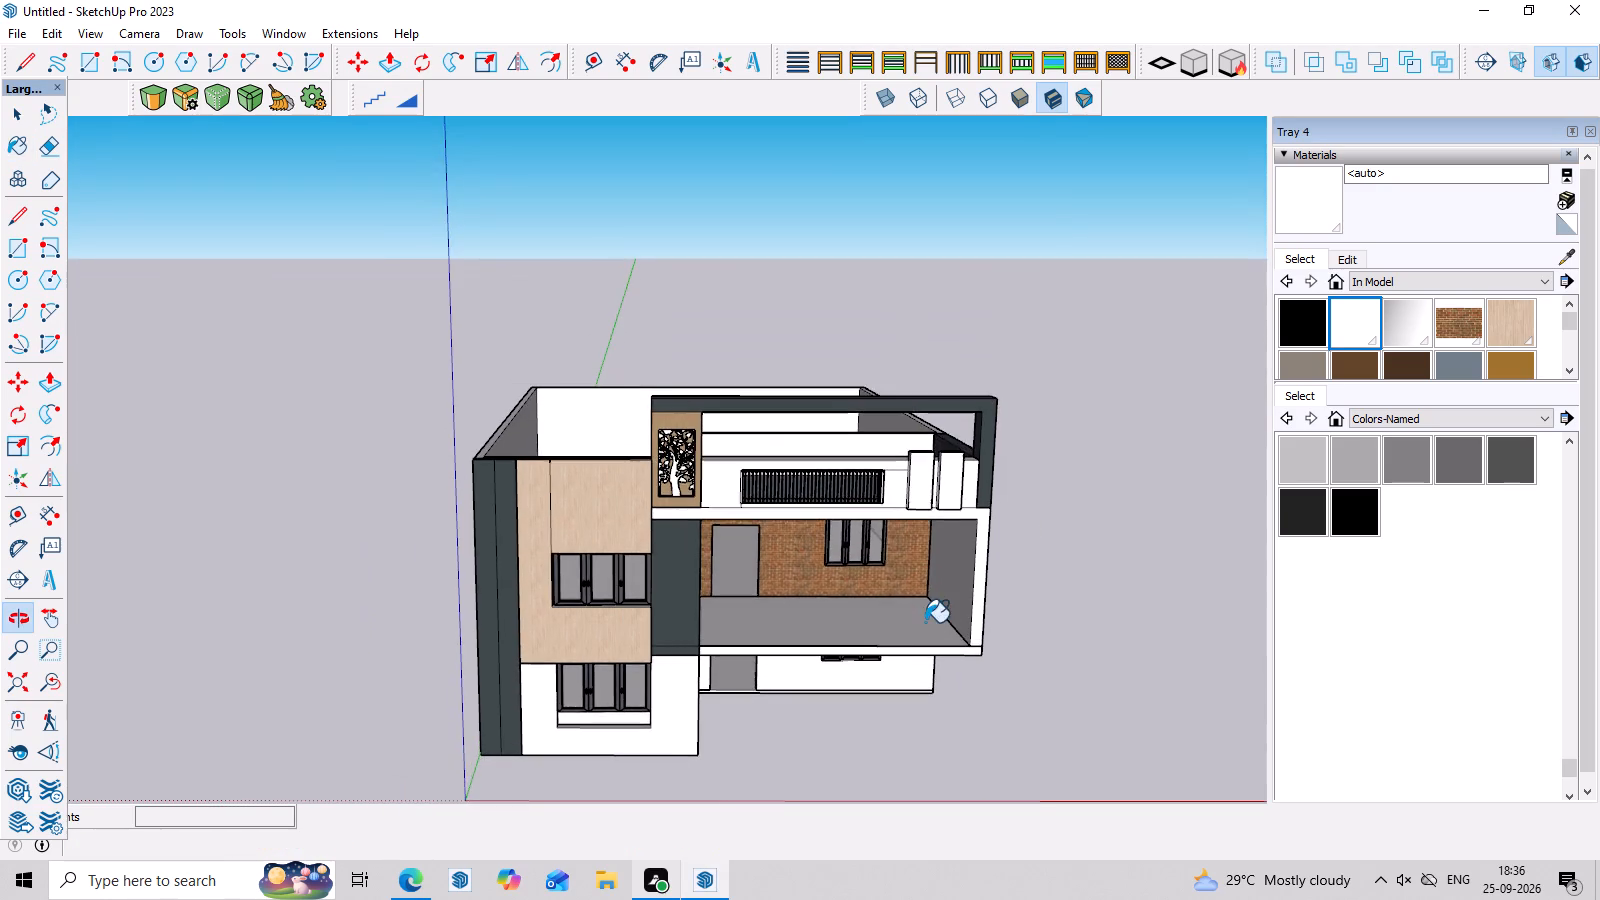
{"action": "scroll", "coordinate": [915, 604], "scroll_direction": "up", "scroll_amount": 7}
{"action": "middle_click_drag", "start_coordinate": [942, 596], "coordinate": [940, 541]}
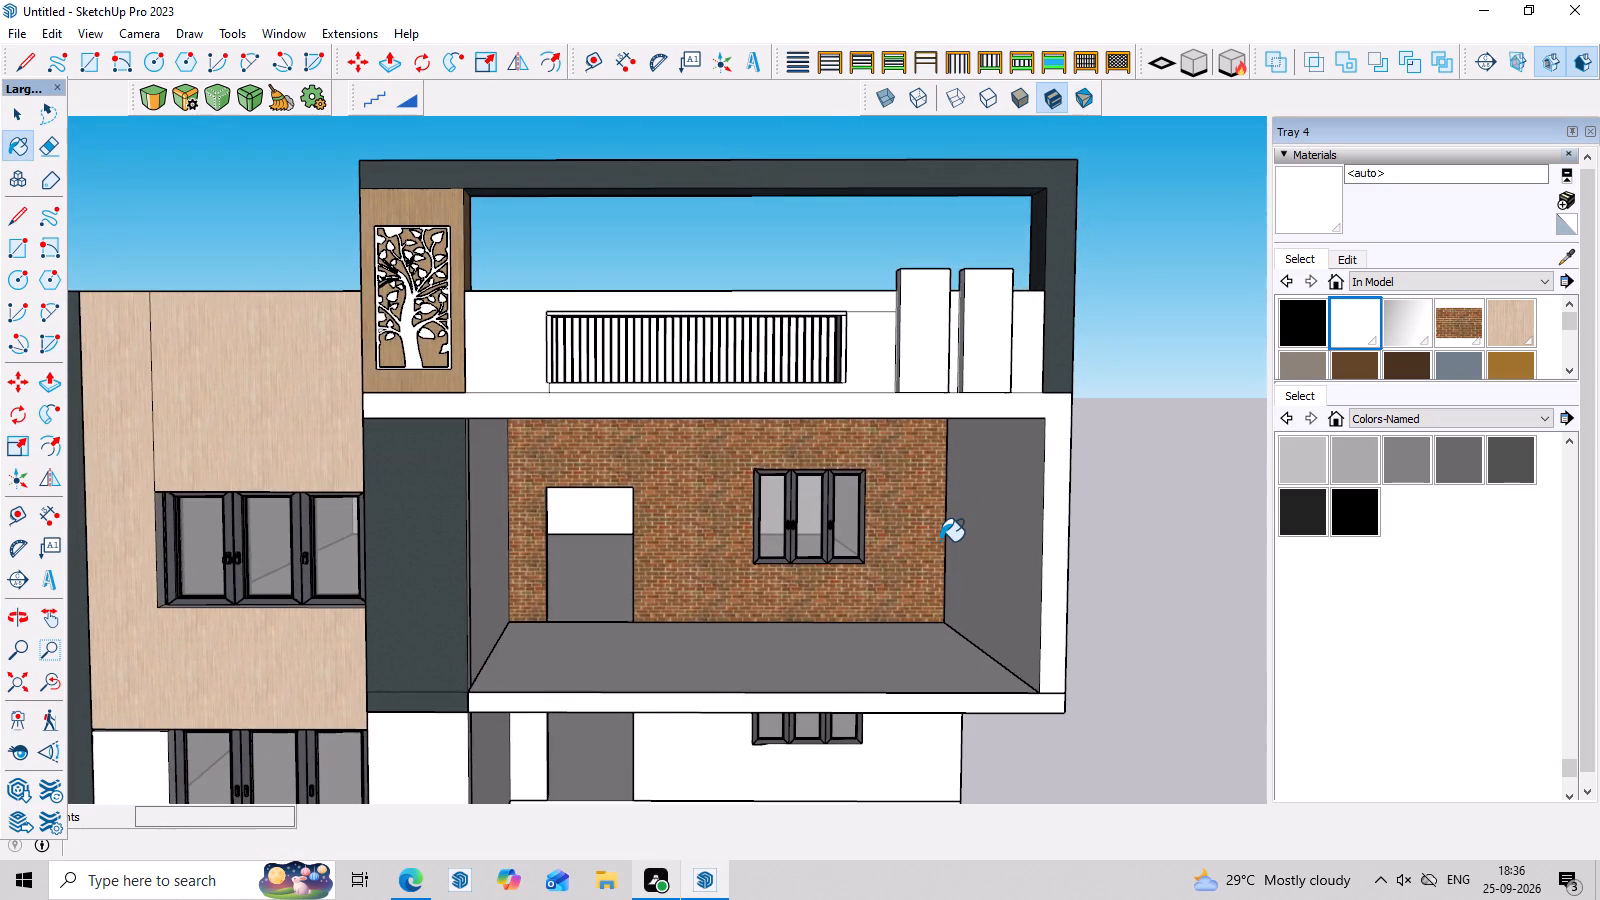
{"action": "key", "text": "Escape"}
{"action": "scroll", "coordinate": [940, 541], "scroll_direction": "down", "scroll_amount": 6}
{"action": "scroll", "coordinate": [1129, 570], "scroll_direction": "up", "scroll_amount": 3}
{"action": "middle_click_drag", "start_coordinate": [1129, 570], "coordinate": [1127, 495]}
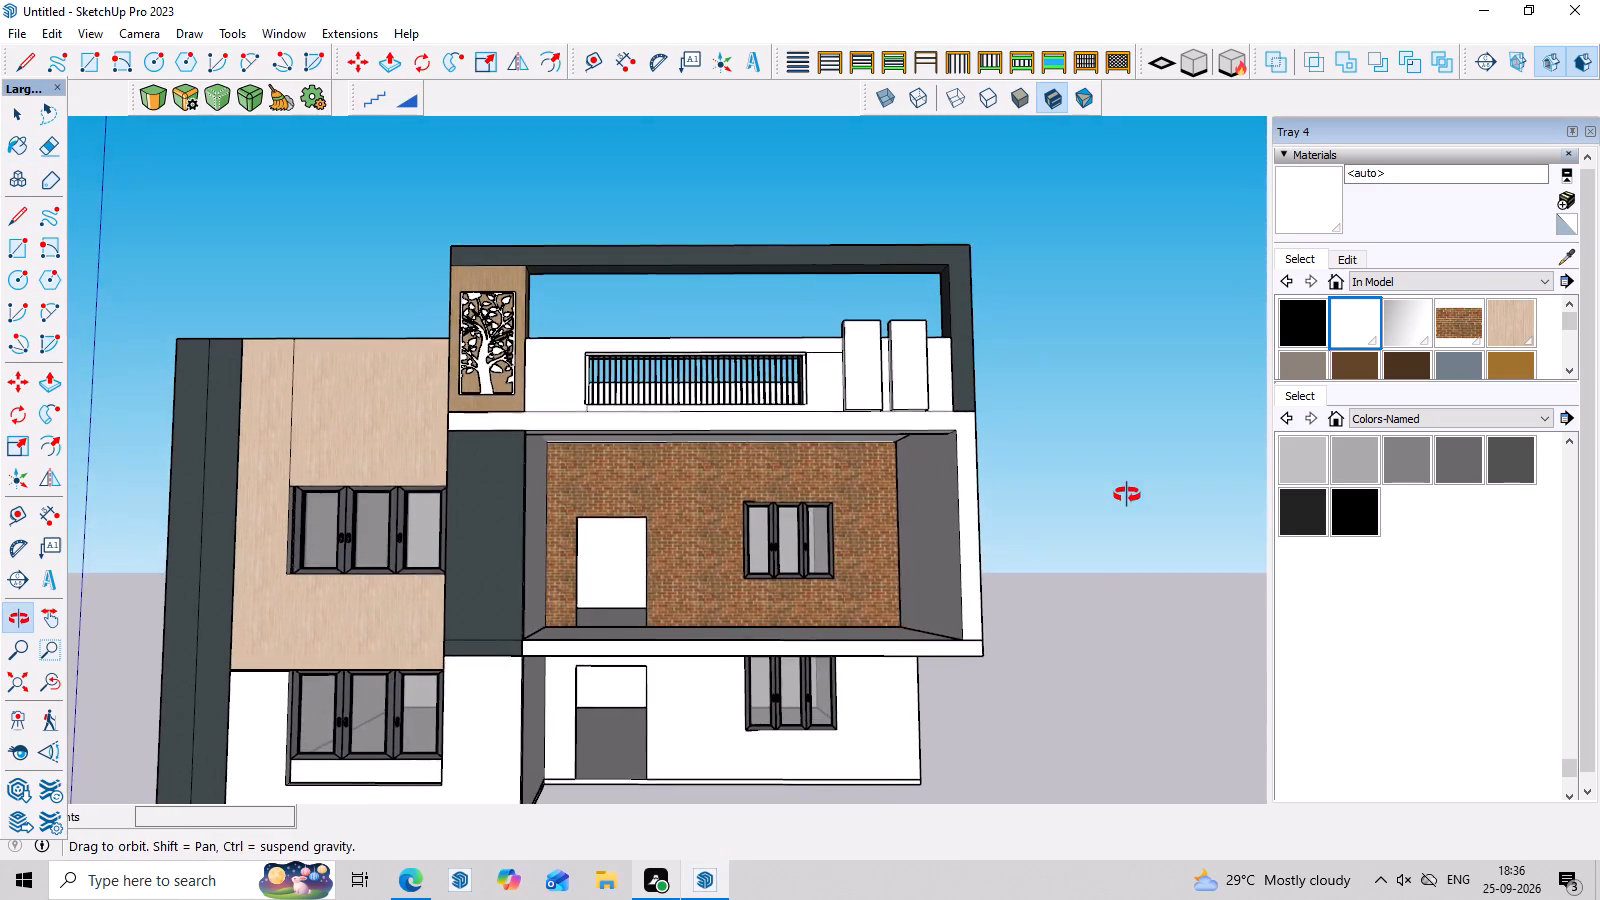
{"action": "middle_click_drag", "start_coordinate": [1127, 495], "coordinate": [1125, 493]}
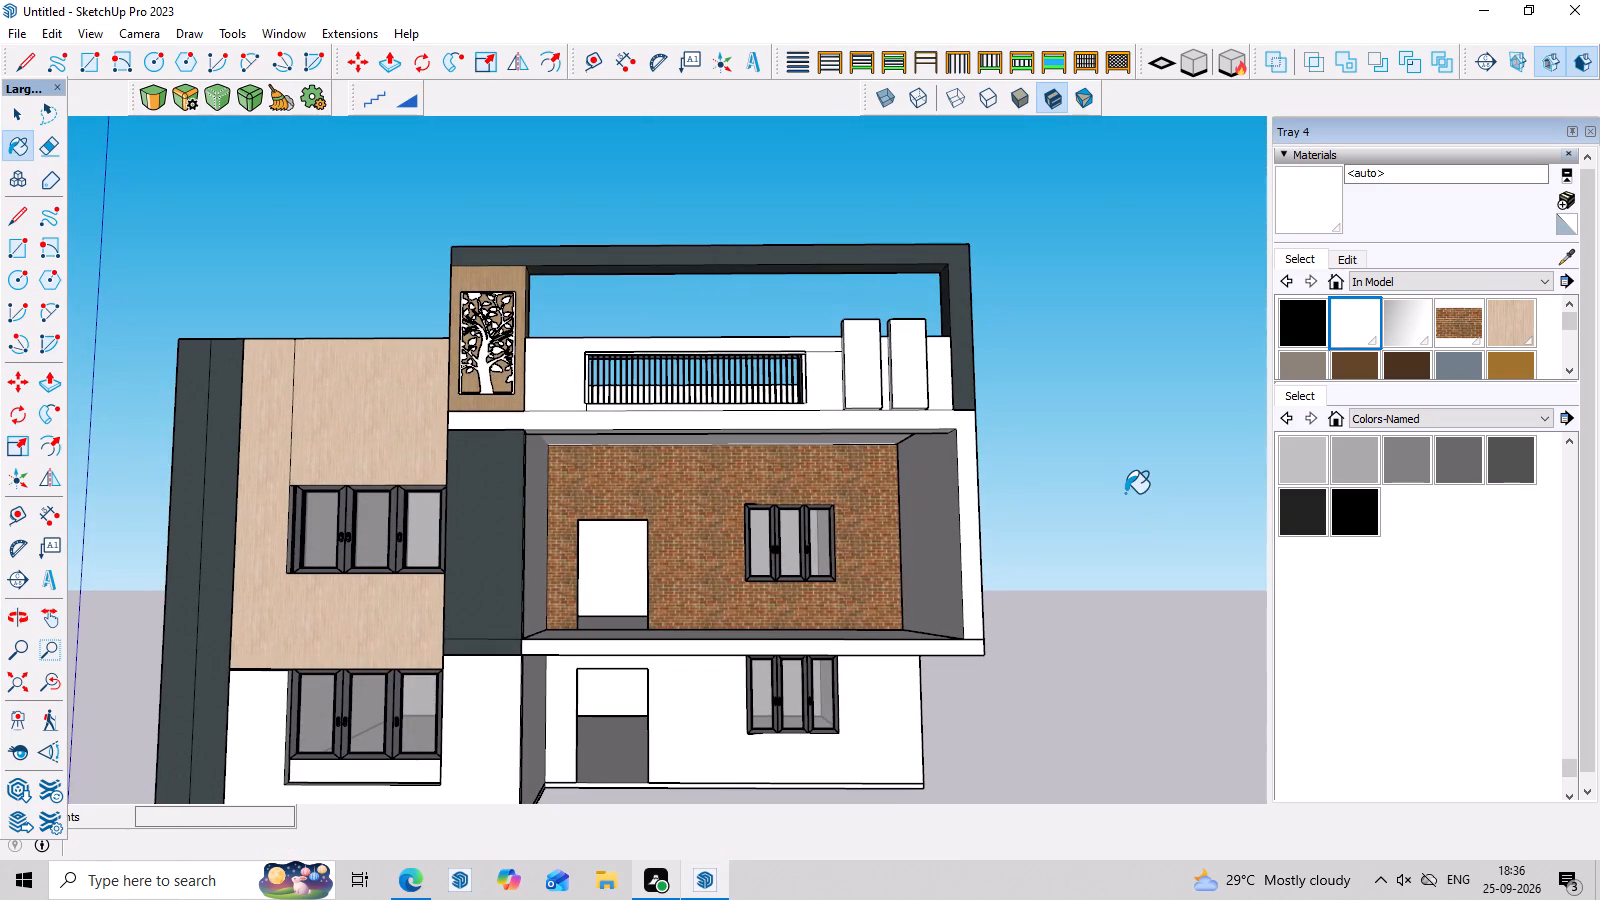
{"action": "middle_click_drag", "start_coordinate": [1128, 493], "coordinate": [1133, 523]}
{"action": "scroll", "coordinate": [1133, 523], "scroll_direction": "up", "scroll_amount": 1}
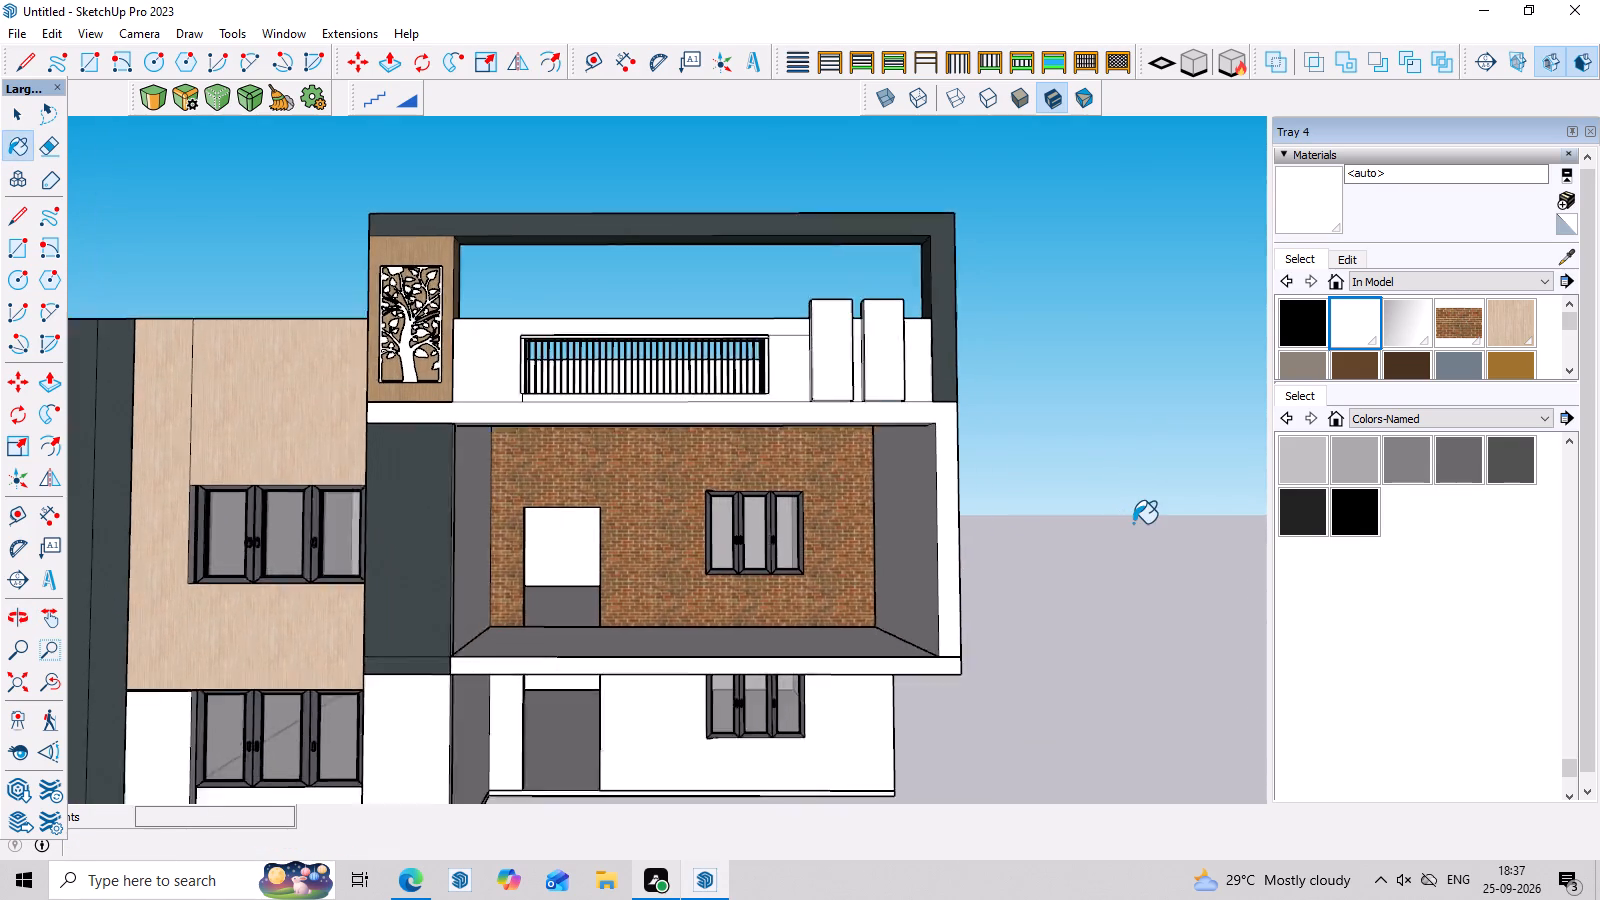
{"action": "scroll", "coordinate": [1133, 523], "scroll_direction": "up", "scroll_amount": 1}
{"action": "middle_click_drag", "start_coordinate": [1128, 560], "coordinate": [1096, 571]}
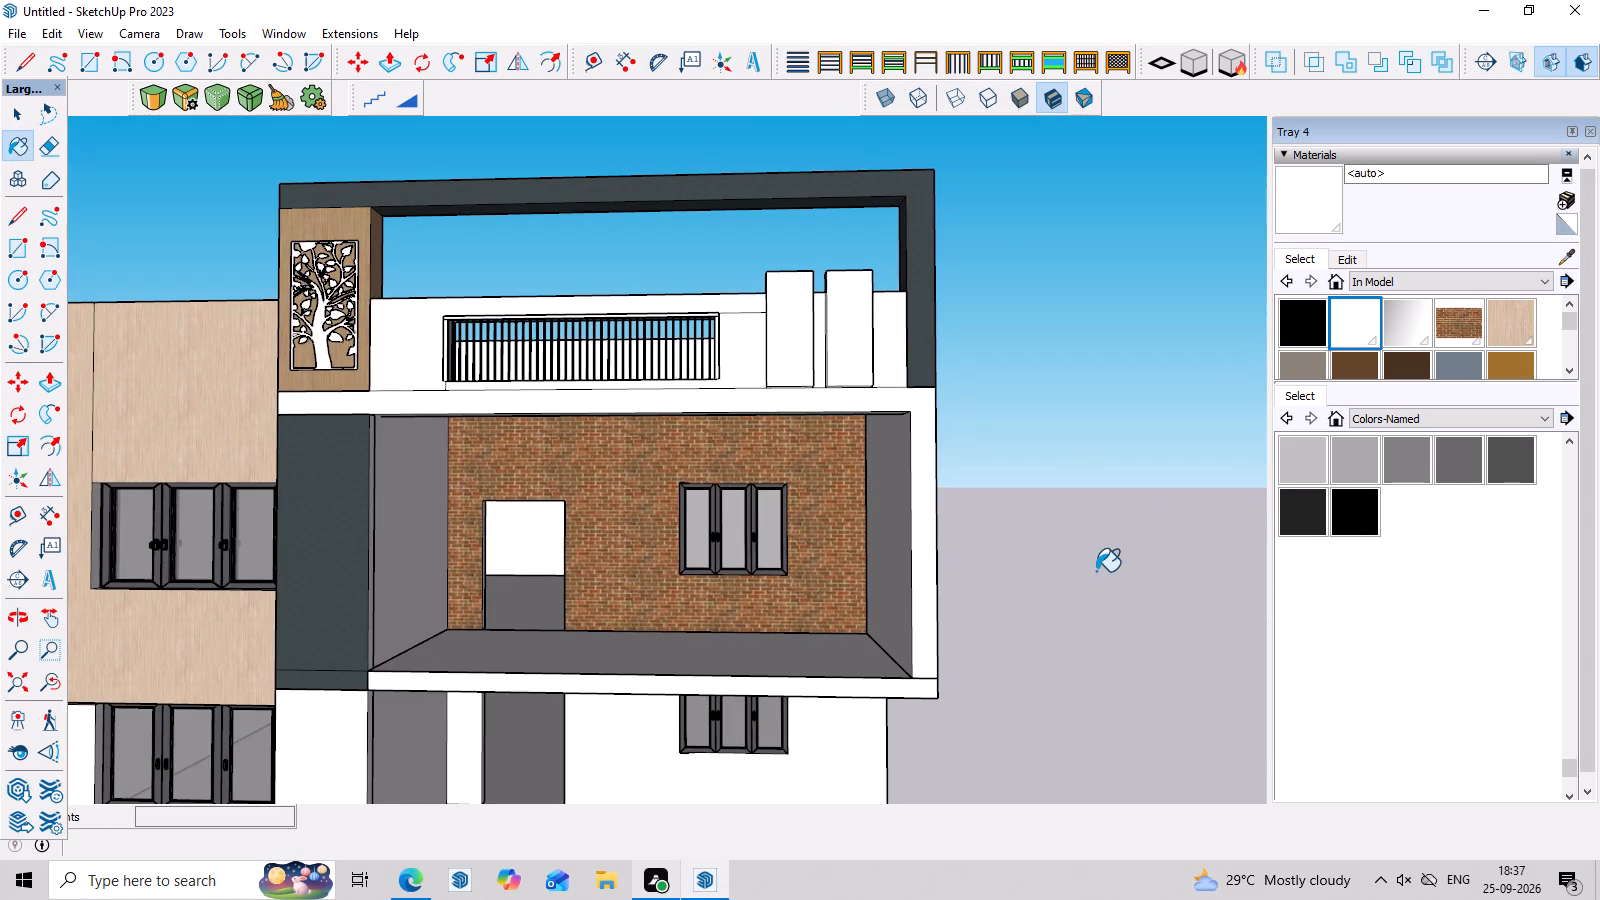
{"action": "key", "text": "Escape"}
{"action": "middle_click_drag", "start_coordinate": [1096, 571], "coordinate": [1096, 593]}
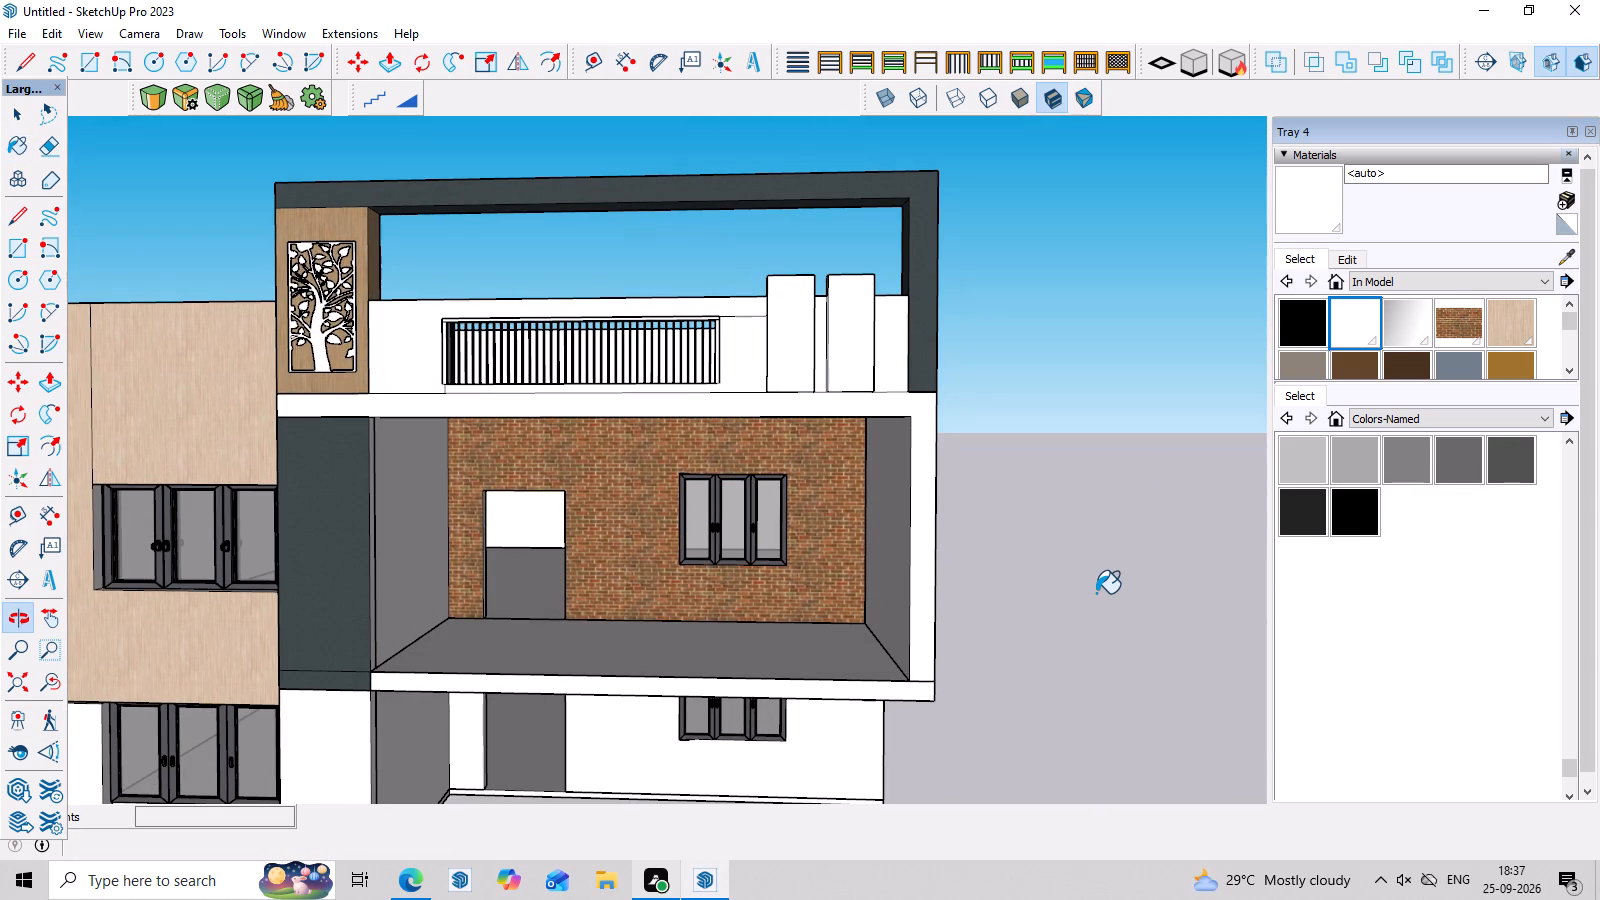
{"action": "middle_click_drag", "start_coordinate": [1096, 593], "coordinate": [1096, 608]}
Build a low wall 1' thick along the balcony's front edge at its outer end by drawing a rectangle and extruding it.
{"action": "scroll", "coordinate": [870, 658], "scroll_direction": "up", "scroll_amount": 2}
{"action": "middle_click_drag", "start_coordinate": [870, 657], "coordinate": [876, 684]}
{"action": "scroll", "coordinate": [879, 675], "scroll_direction": "up", "scroll_amount": 2}
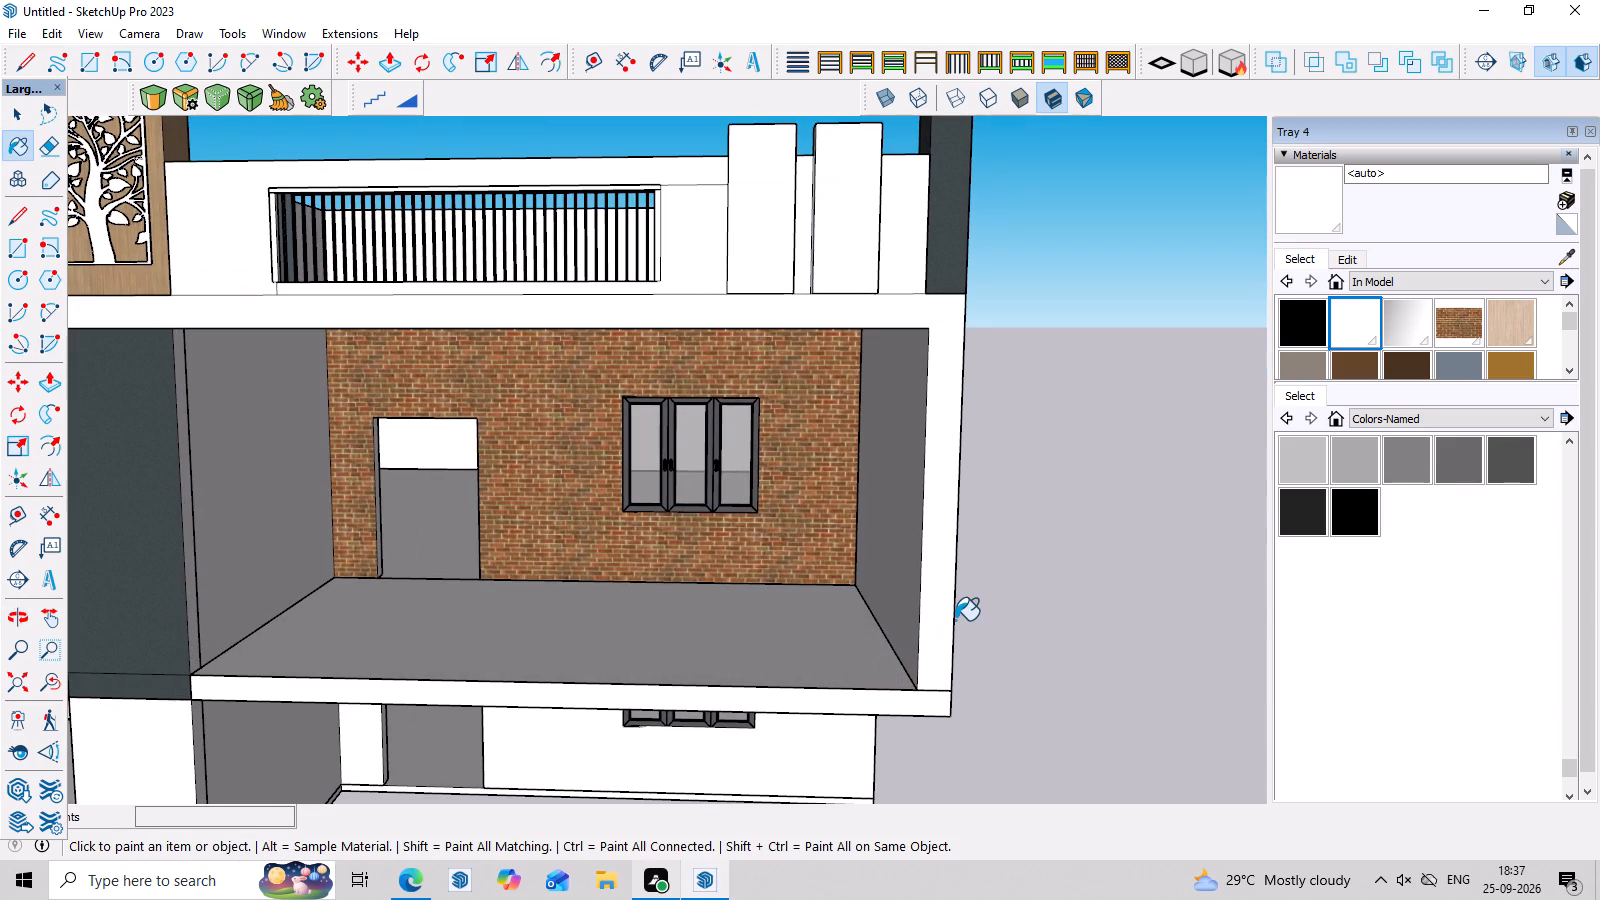
{"action": "key", "text": "r"}
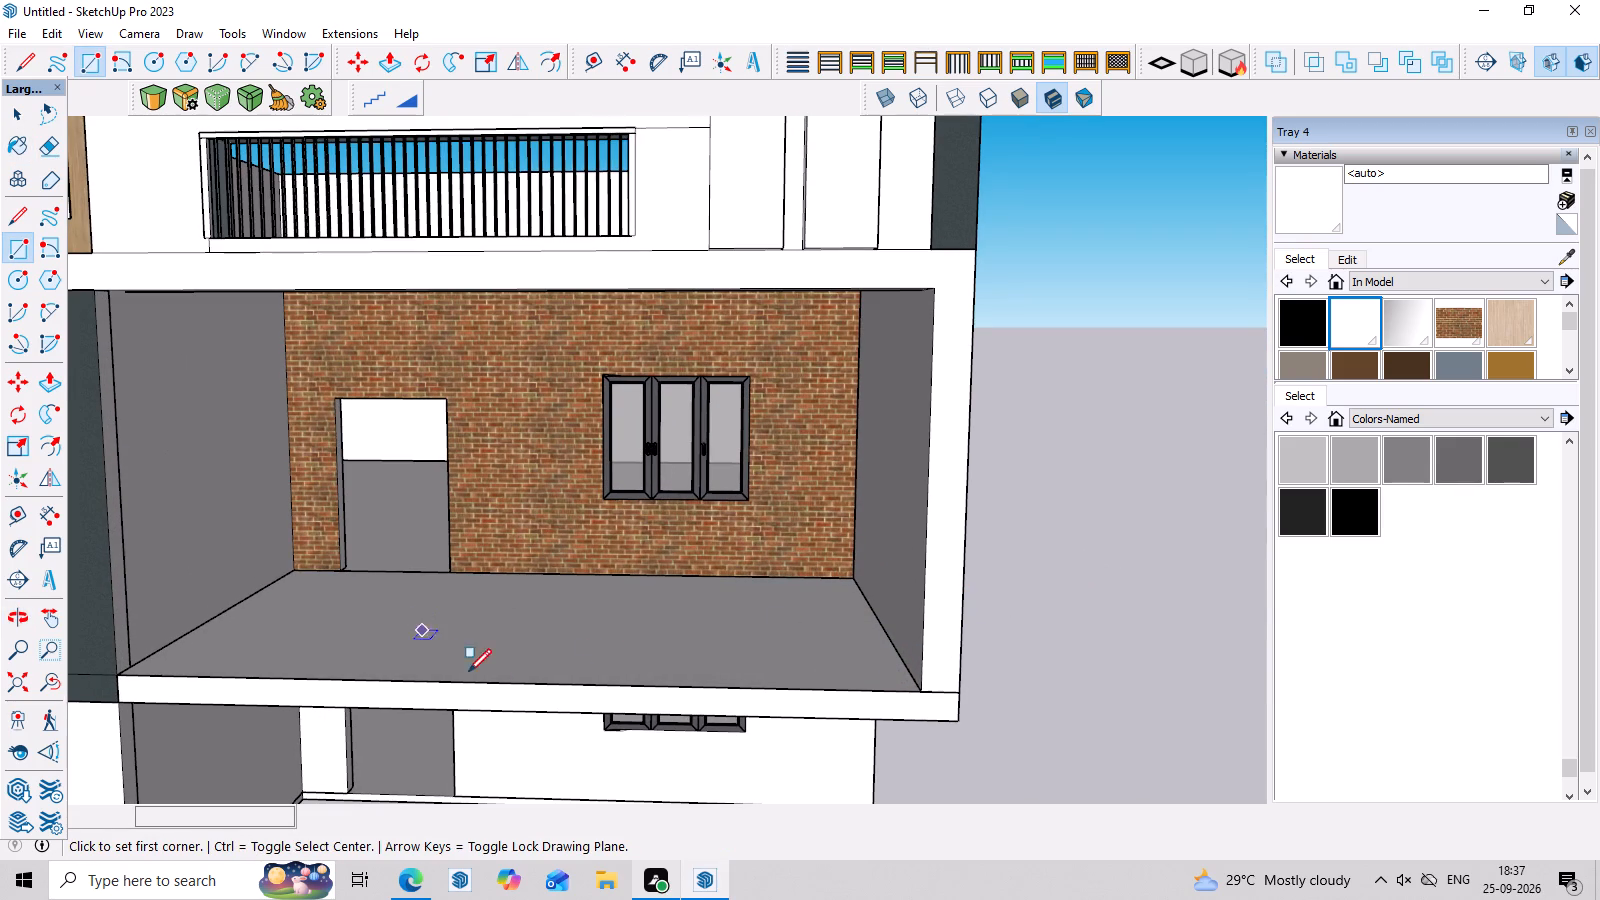
{"action": "left_click", "coordinate": [683, 685]}
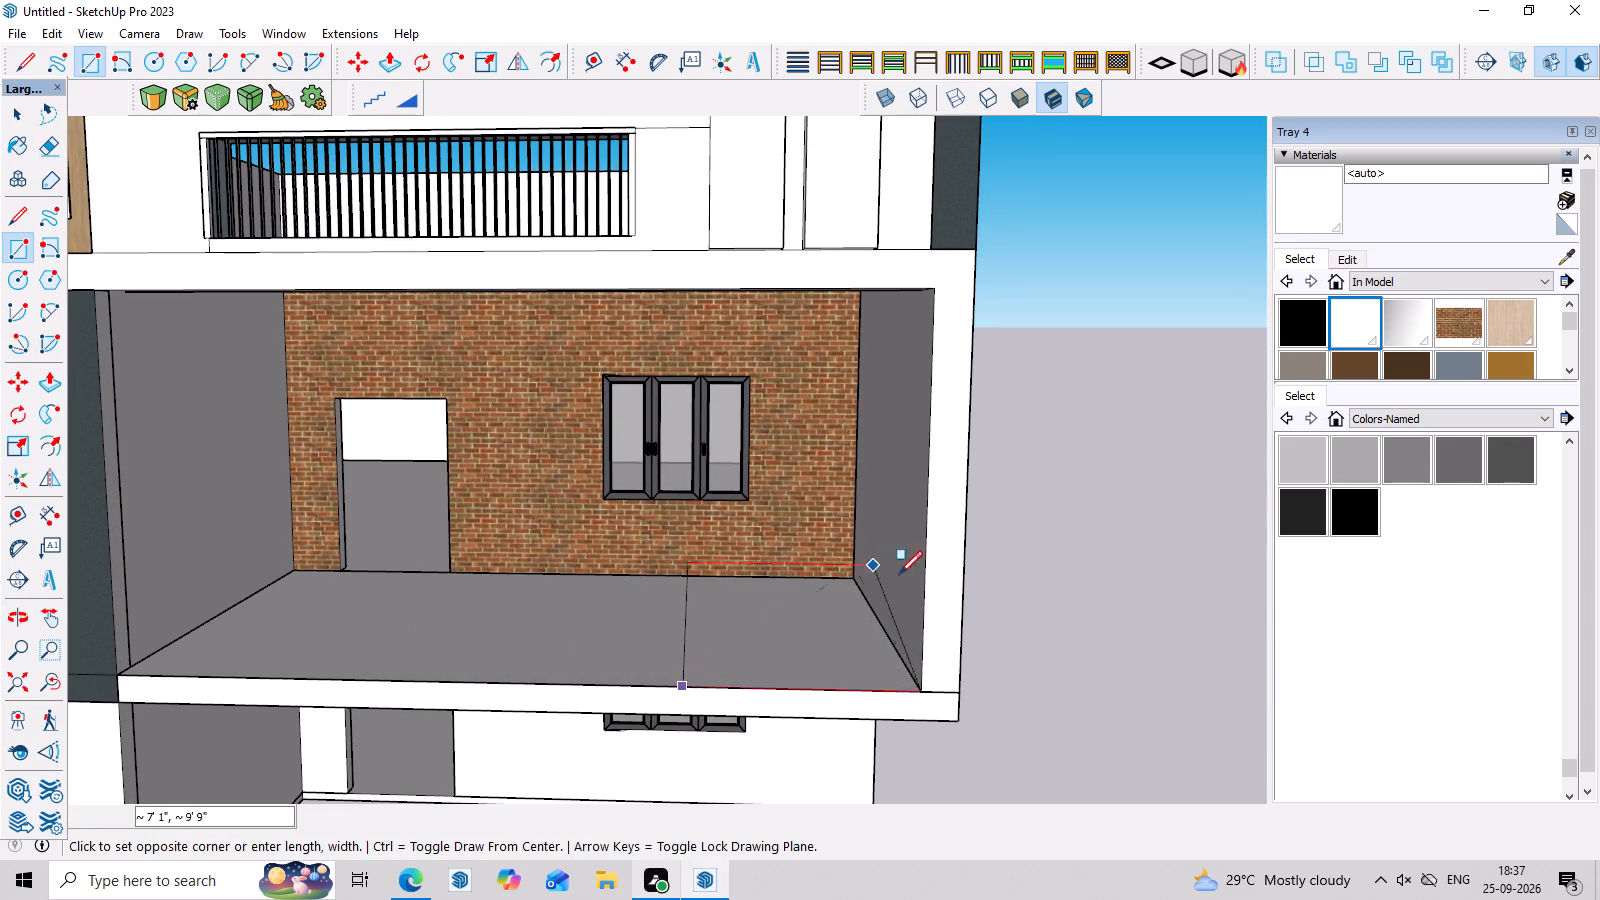
{"action": "left_click", "coordinate": [922, 593]}
{"action": "middle_click_drag", "start_coordinate": [978, 645], "coordinate": [1340, 658]}
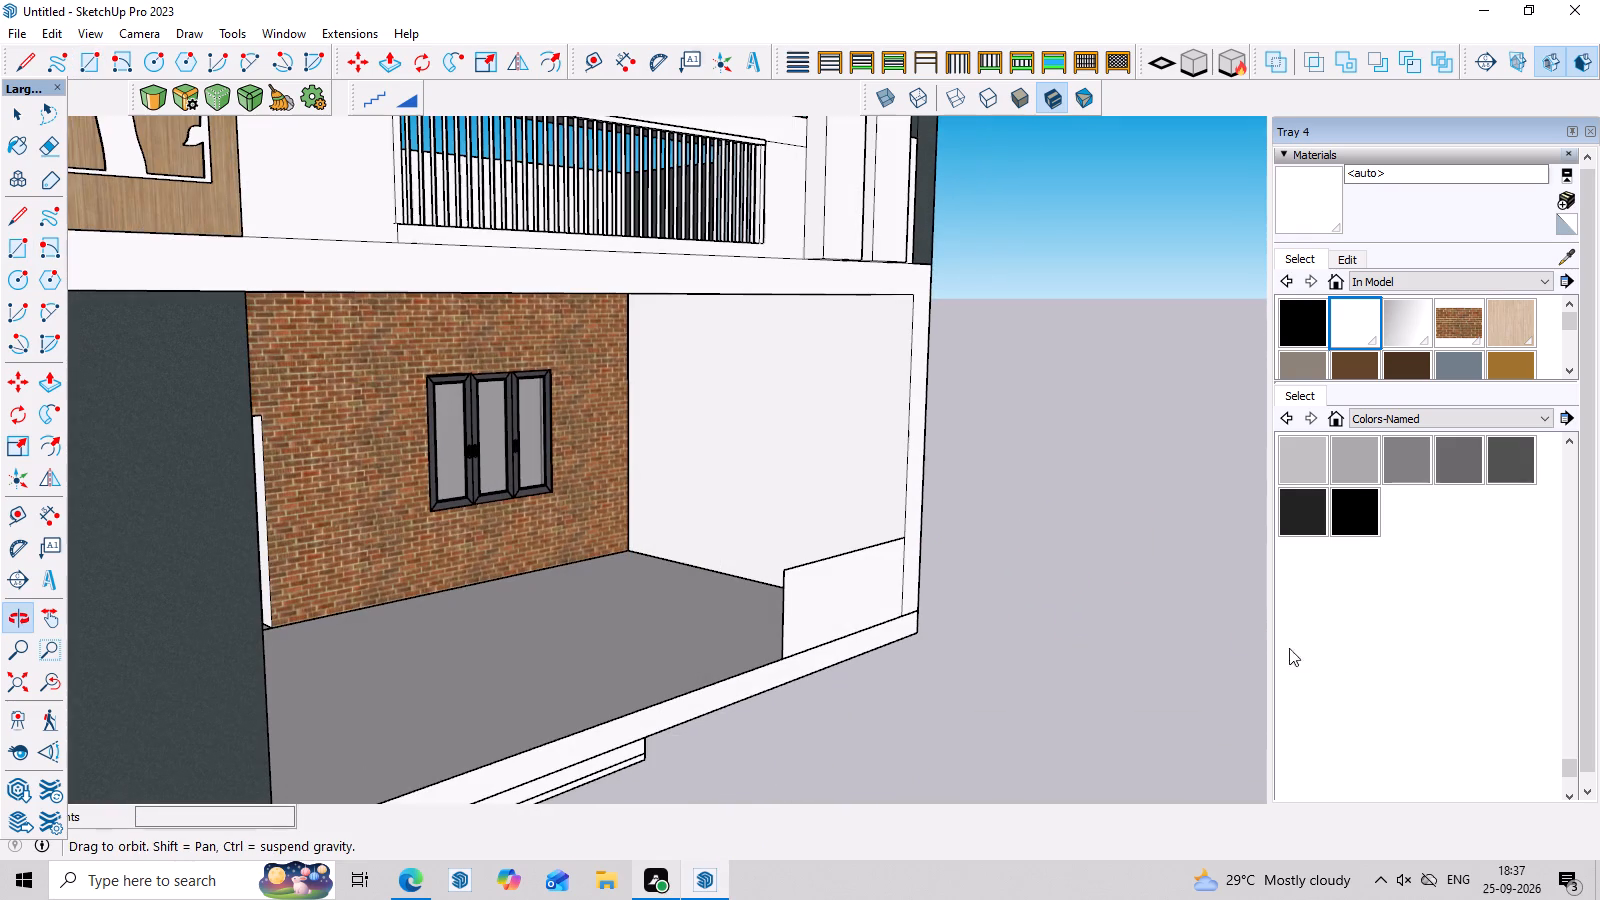
{"action": "key", "text": "p"}
{"action": "left_click", "coordinate": [792, 595]}
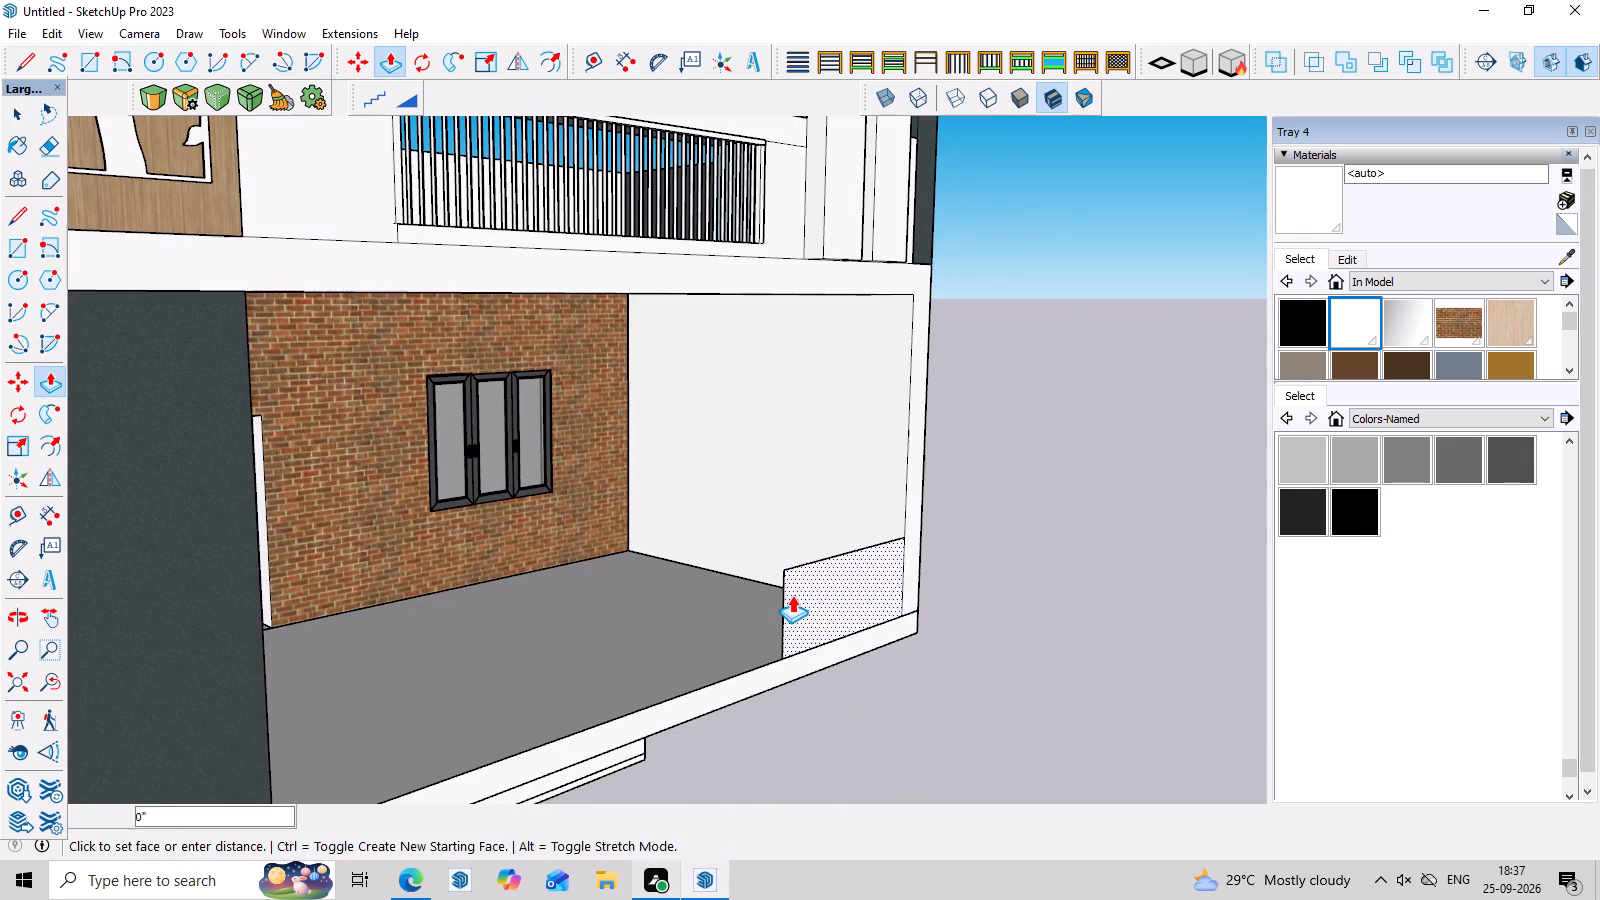
{"action": "left_click", "coordinate": [768, 592]}
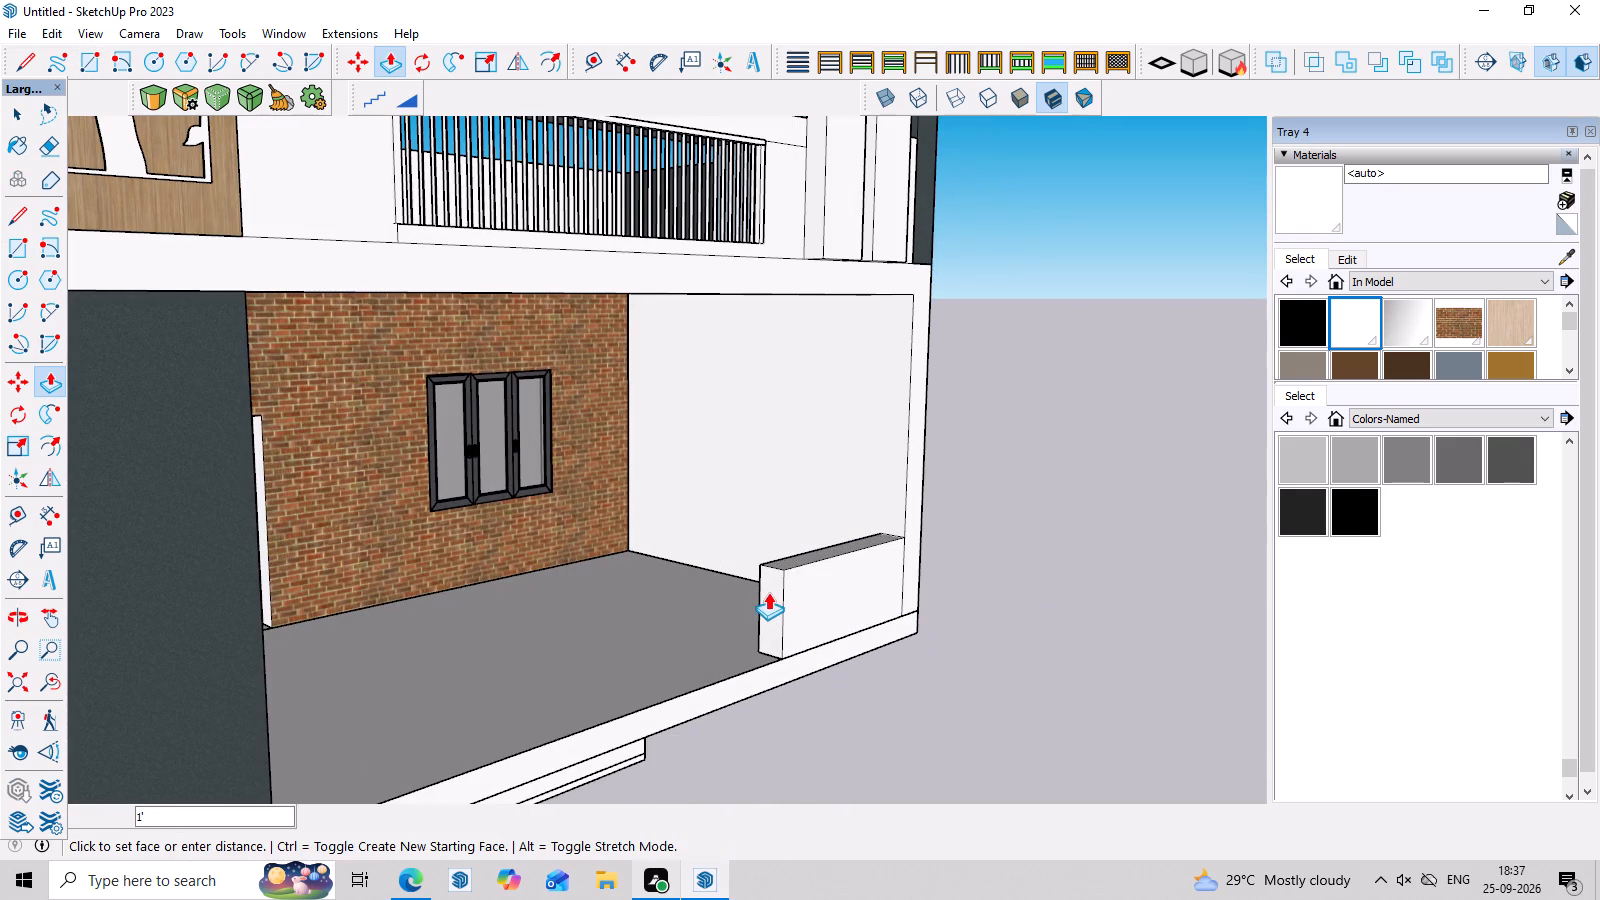
Paint the front face of the low balcony wall with Beadboard from the Brick, Cladding and Siding materials.
{"action": "middle_click_drag", "start_coordinate": [912, 603], "coordinate": [573, 597]}
{"action": "scroll", "coordinate": [760, 603], "scroll_direction": "down", "scroll_amount": 5}
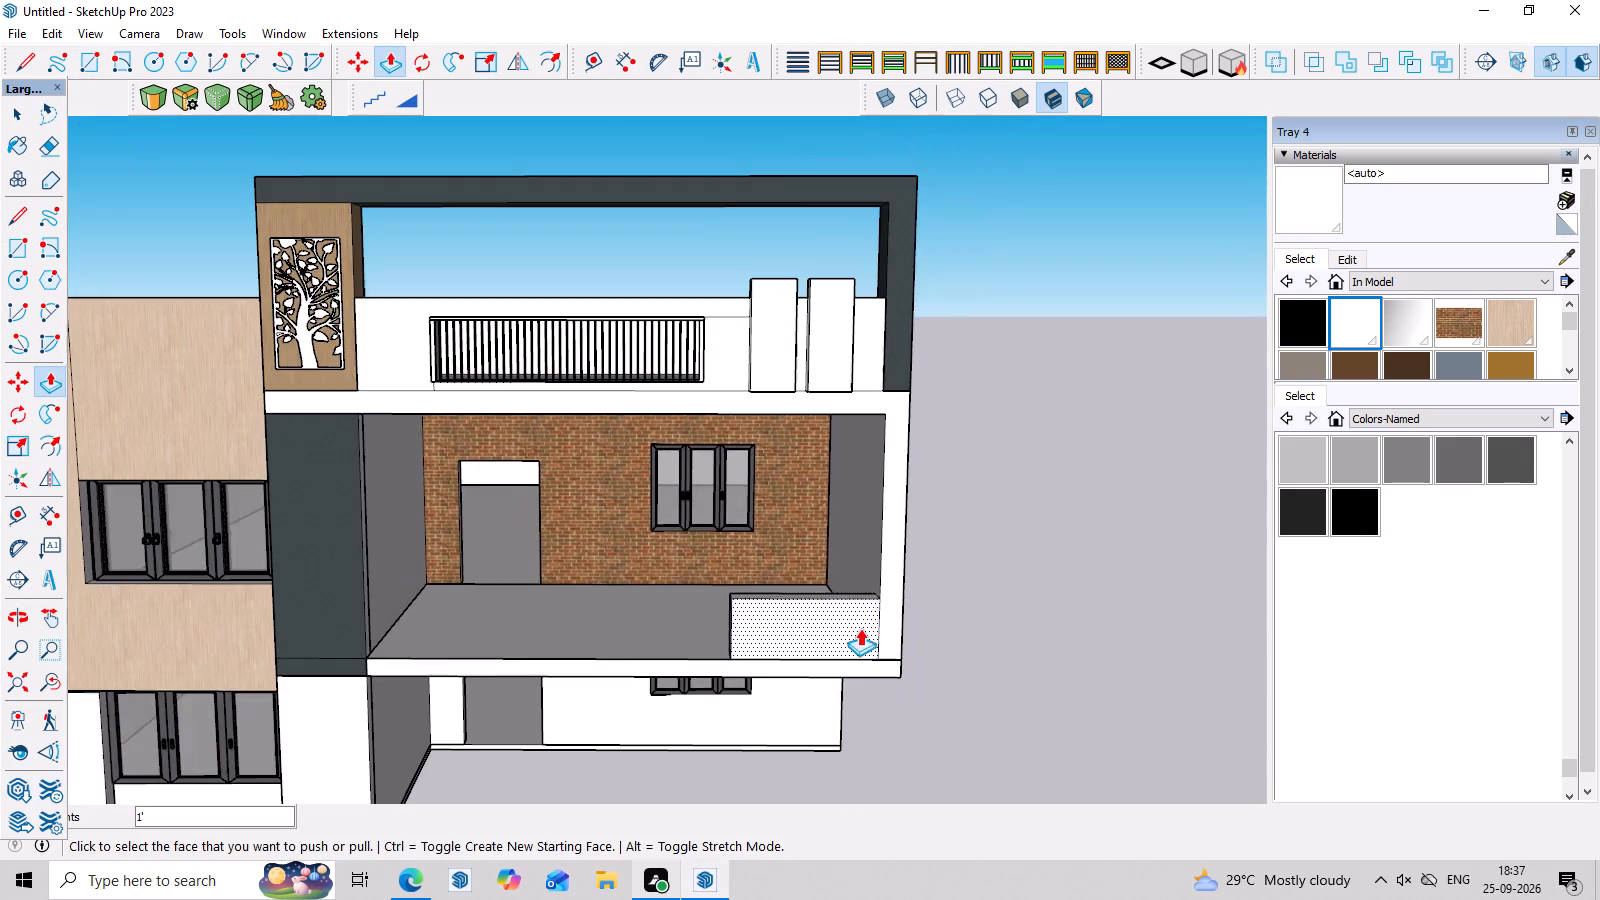
{"action": "middle_click_drag", "start_coordinate": [905, 643], "coordinate": [914, 596]}
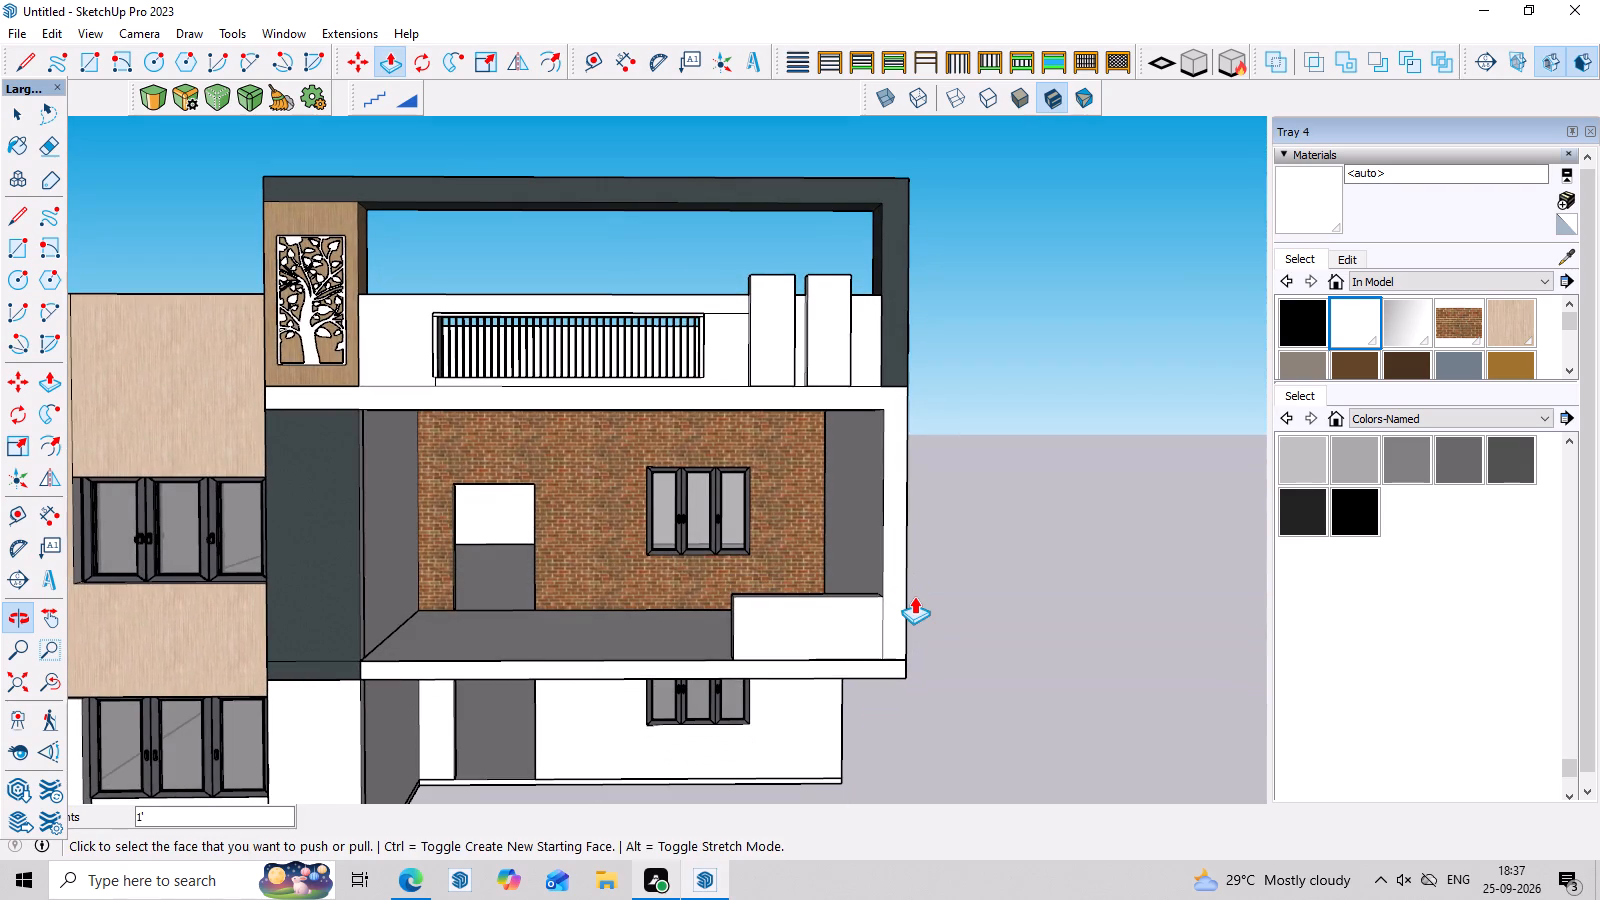
{"action": "key", "text": "r"}
{"action": "middle_click_drag", "start_coordinate": [914, 596], "coordinate": [921, 751]}
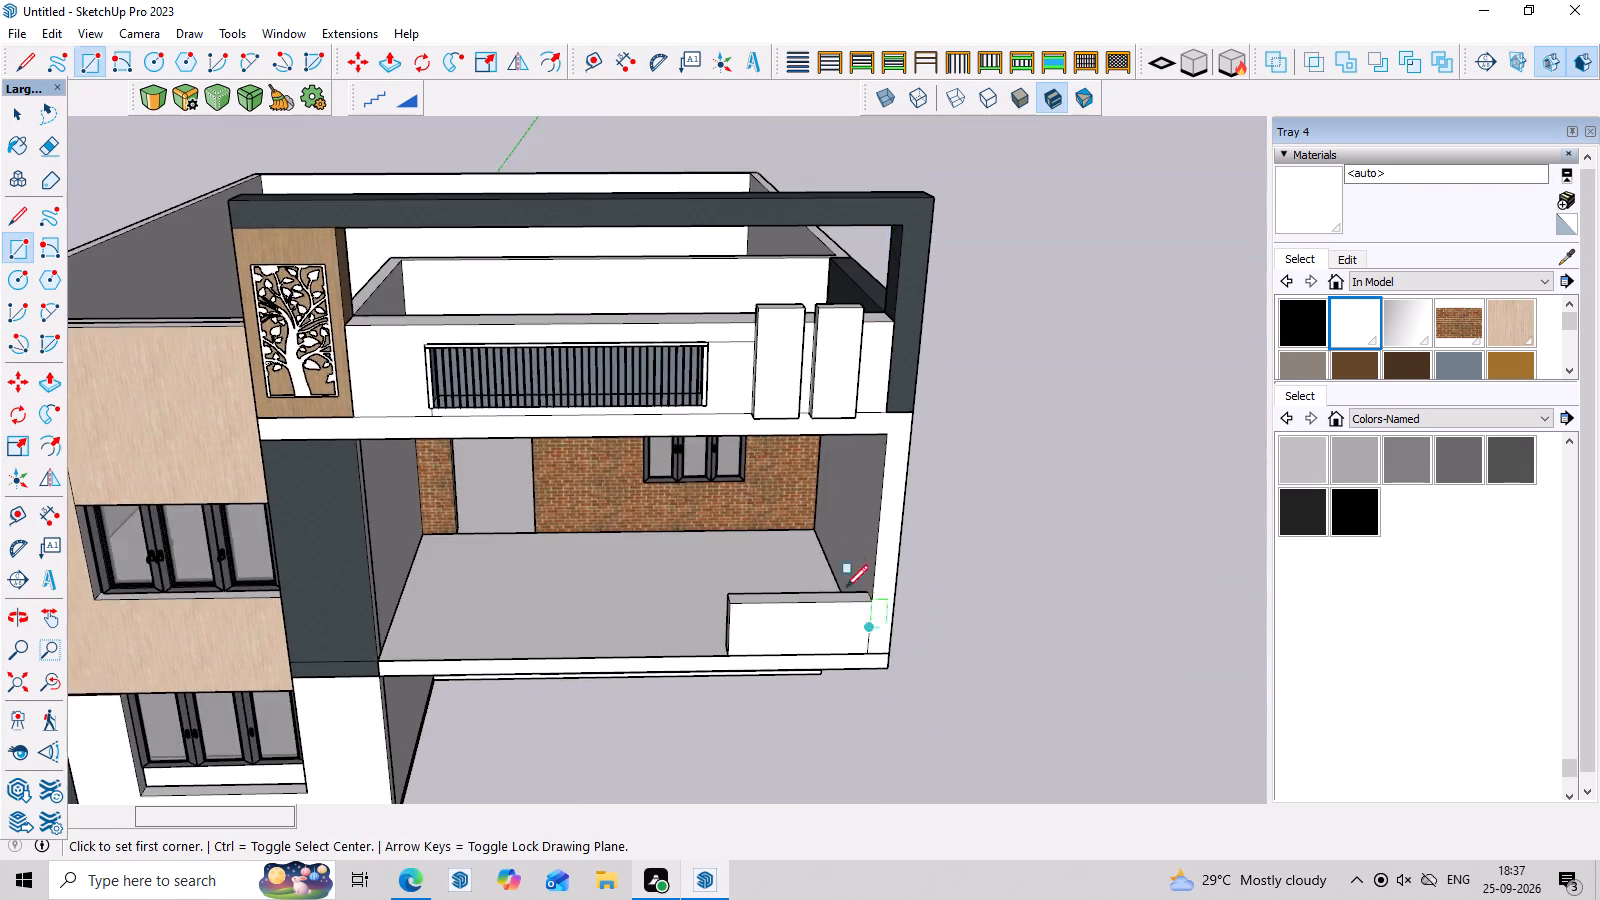
{"action": "scroll", "coordinate": [835, 565], "scroll_direction": "up", "scroll_amount": 3}
{"action": "key", "text": "space"}
{"action": "middle_click", "coordinate": [803, 609]}
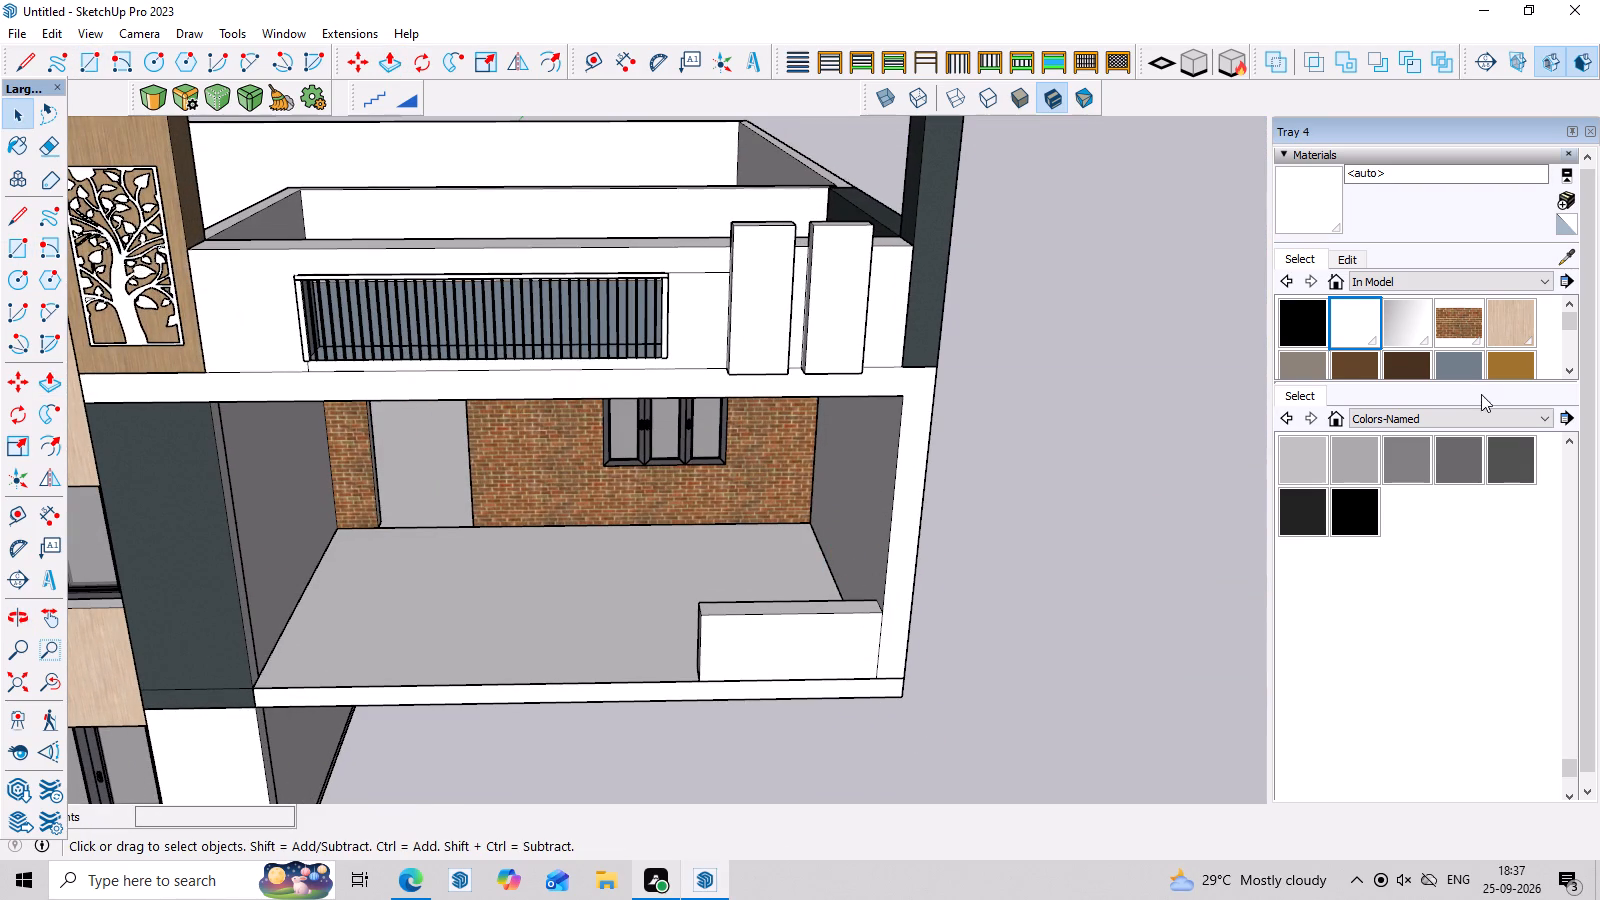
{"action": "left_click", "coordinate": [1463, 413]}
{"action": "left_click", "coordinate": [1441, 505]}
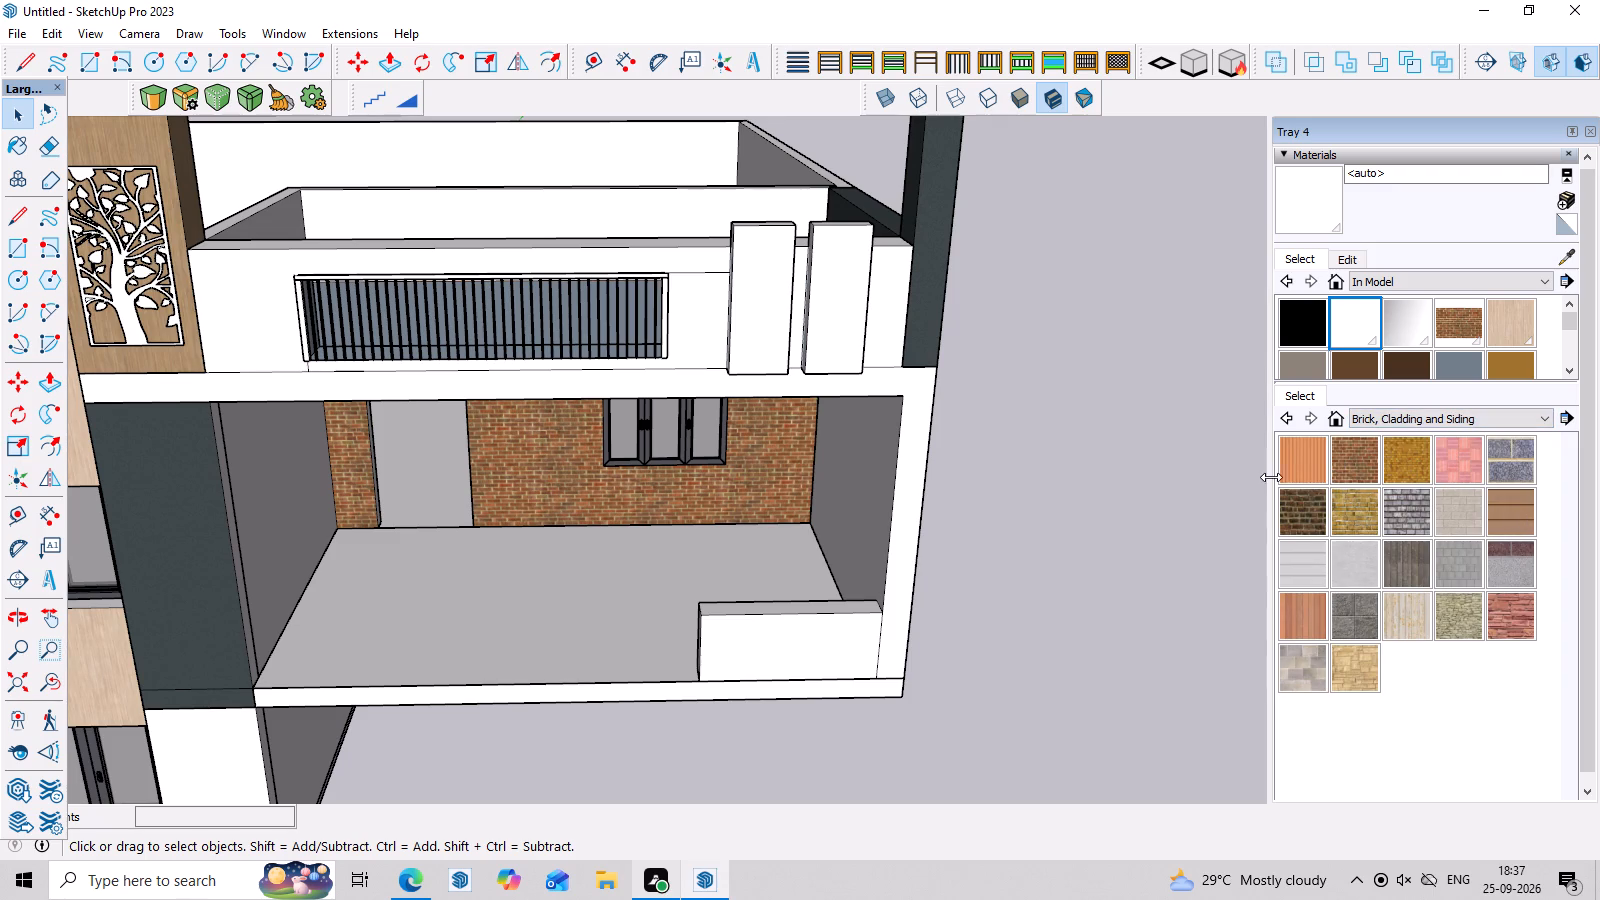
{"action": "left_click", "coordinate": [1312, 456]}
{"action": "middle_click_drag", "start_coordinate": [1212, 648], "coordinate": [1195, 440]}
{"action": "scroll", "coordinate": [912, 645], "scroll_direction": "up", "scroll_amount": 2}
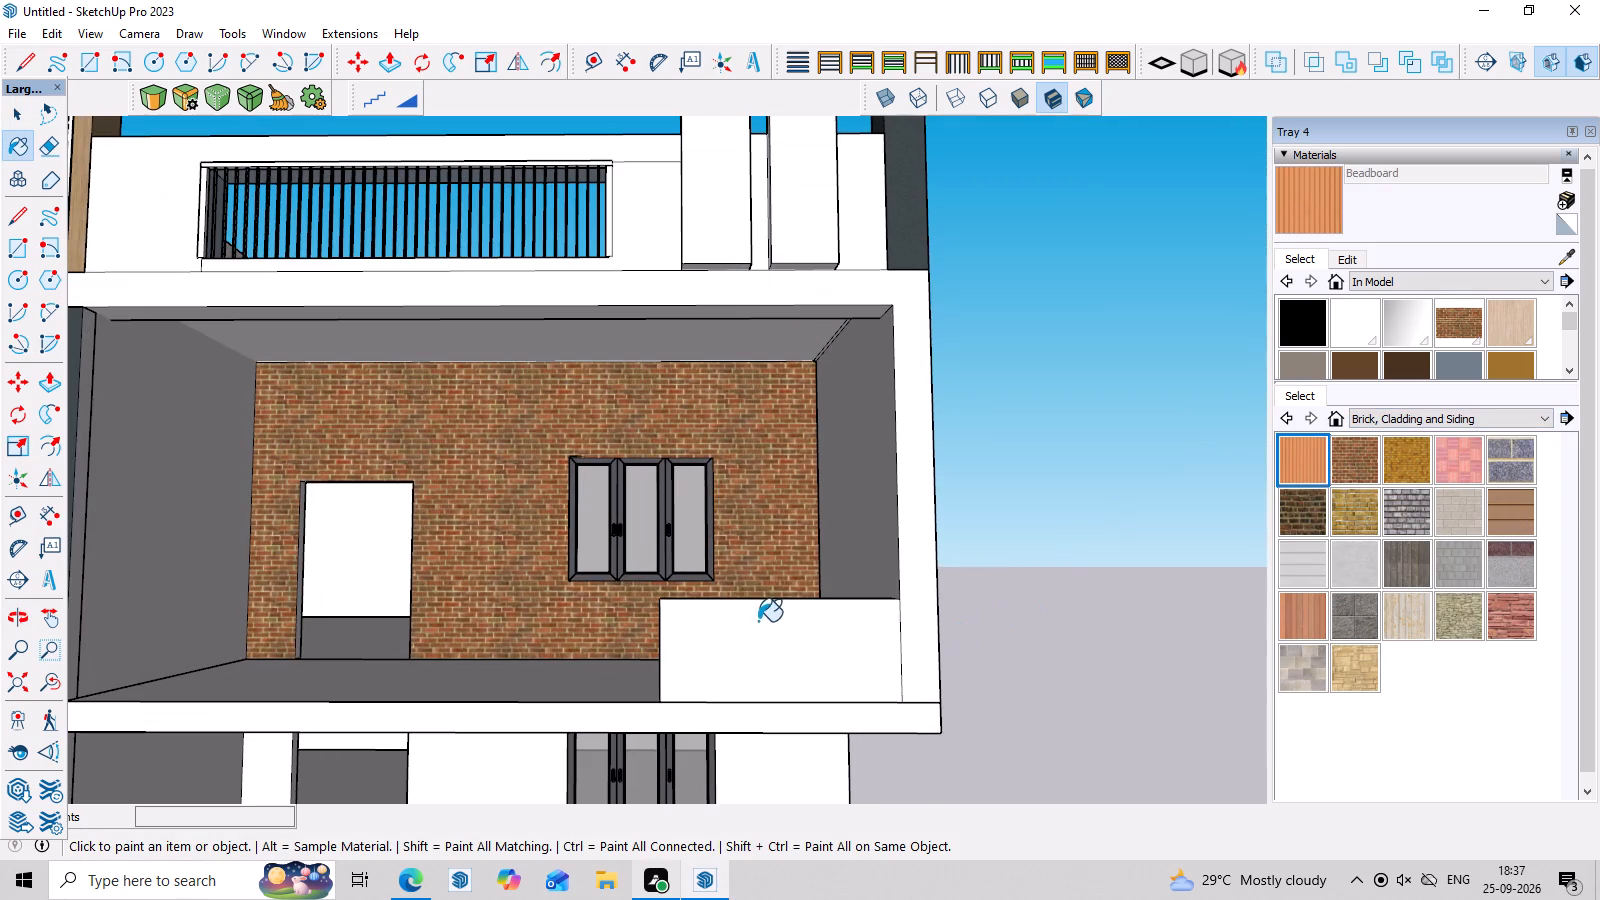
{"action": "left_click", "coordinate": [761, 630]}
Examine the beadboard-clad low wall against the balcony and brick back wall from above and below.
{"action": "scroll", "coordinate": [858, 616], "scroll_direction": "down", "scroll_amount": 3}
{"action": "middle_click_drag", "start_coordinate": [866, 607], "coordinate": [891, 804]}
{"action": "middle_click_drag", "start_coordinate": [904, 632], "coordinate": [900, 440]}
{"action": "scroll", "coordinate": [1023, 485], "scroll_direction": "up", "scroll_amount": 2}
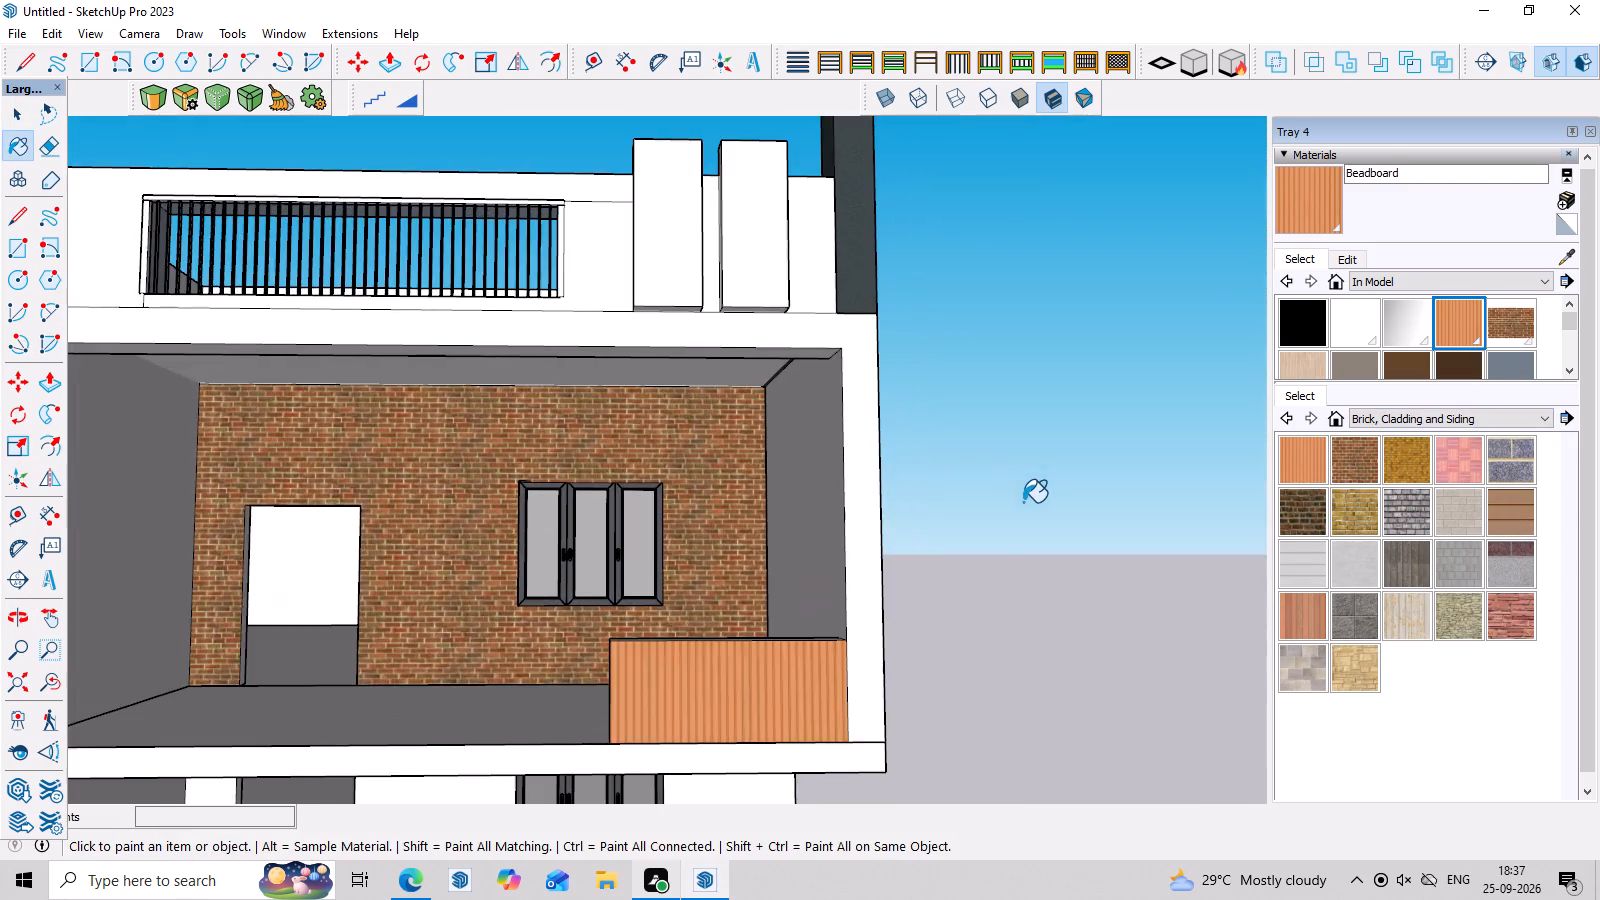
{"action": "middle_click_drag", "start_coordinate": [1023, 511], "coordinate": [967, 594]}
{"action": "key", "text": "Escape"}
{"action": "middle_click_drag", "start_coordinate": [959, 610], "coordinate": [972, 654]}
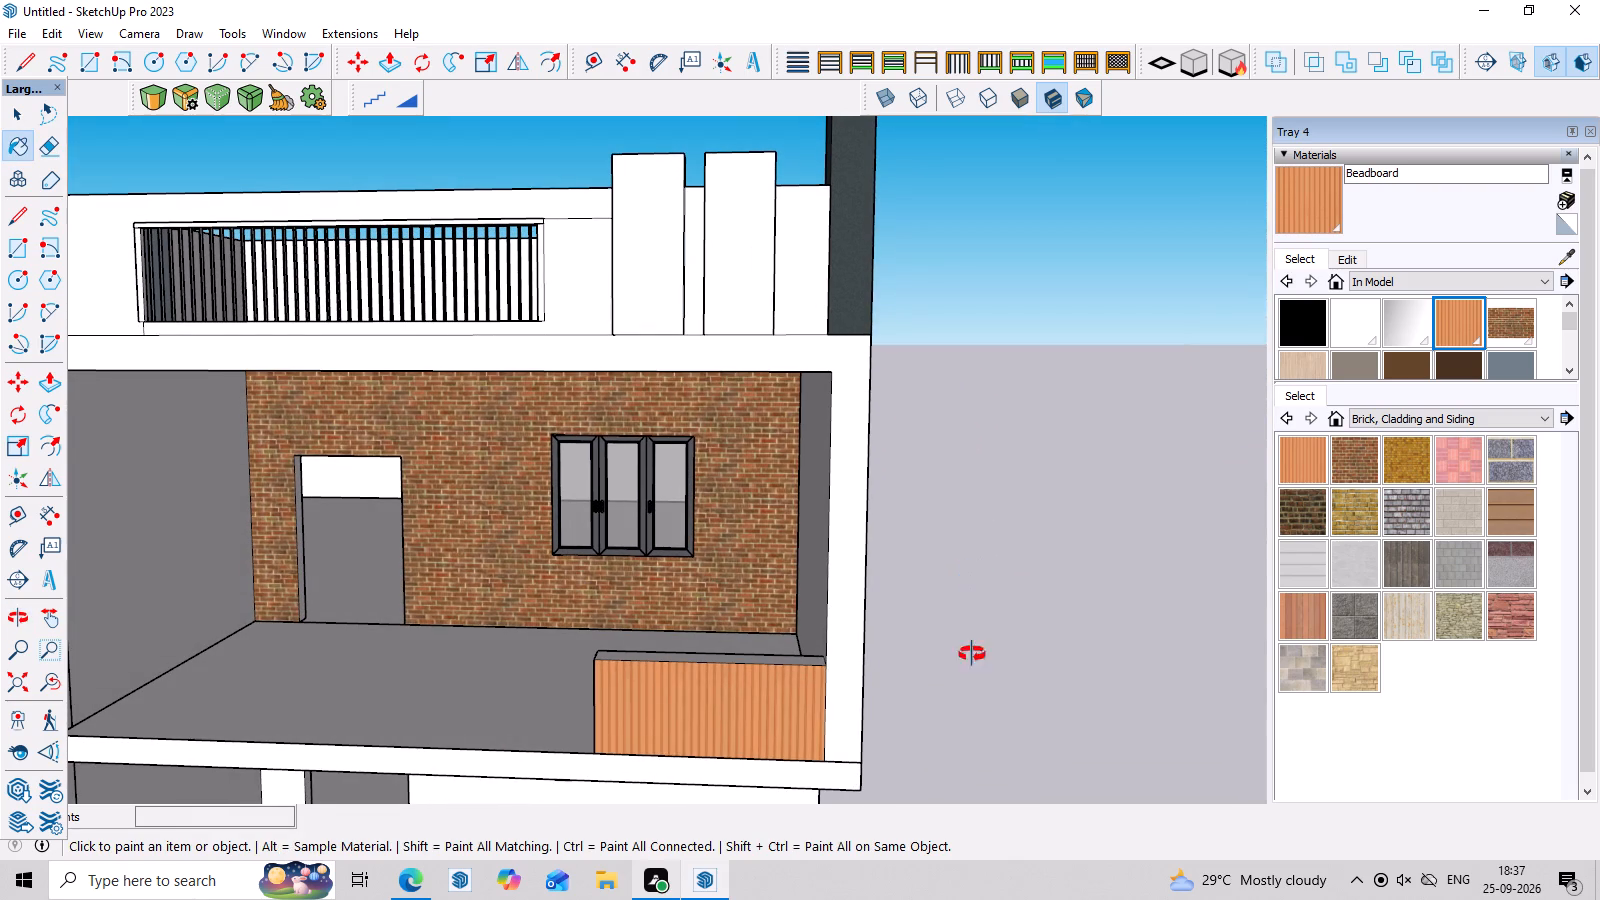
{"action": "middle_click_drag", "start_coordinate": [972, 654], "coordinate": [973, 690]}
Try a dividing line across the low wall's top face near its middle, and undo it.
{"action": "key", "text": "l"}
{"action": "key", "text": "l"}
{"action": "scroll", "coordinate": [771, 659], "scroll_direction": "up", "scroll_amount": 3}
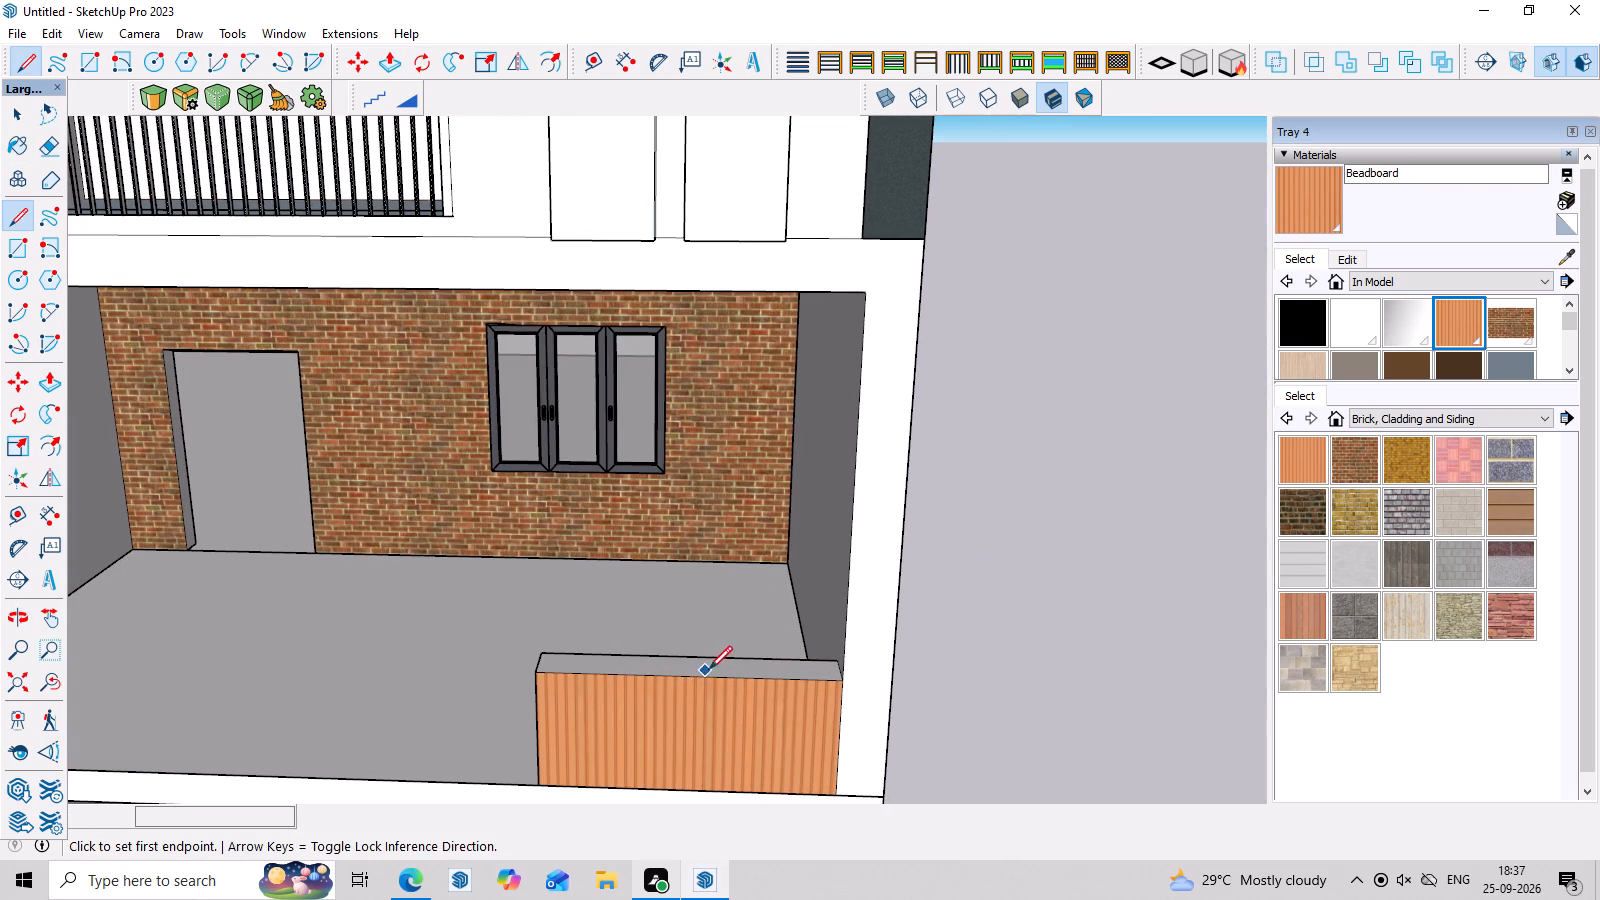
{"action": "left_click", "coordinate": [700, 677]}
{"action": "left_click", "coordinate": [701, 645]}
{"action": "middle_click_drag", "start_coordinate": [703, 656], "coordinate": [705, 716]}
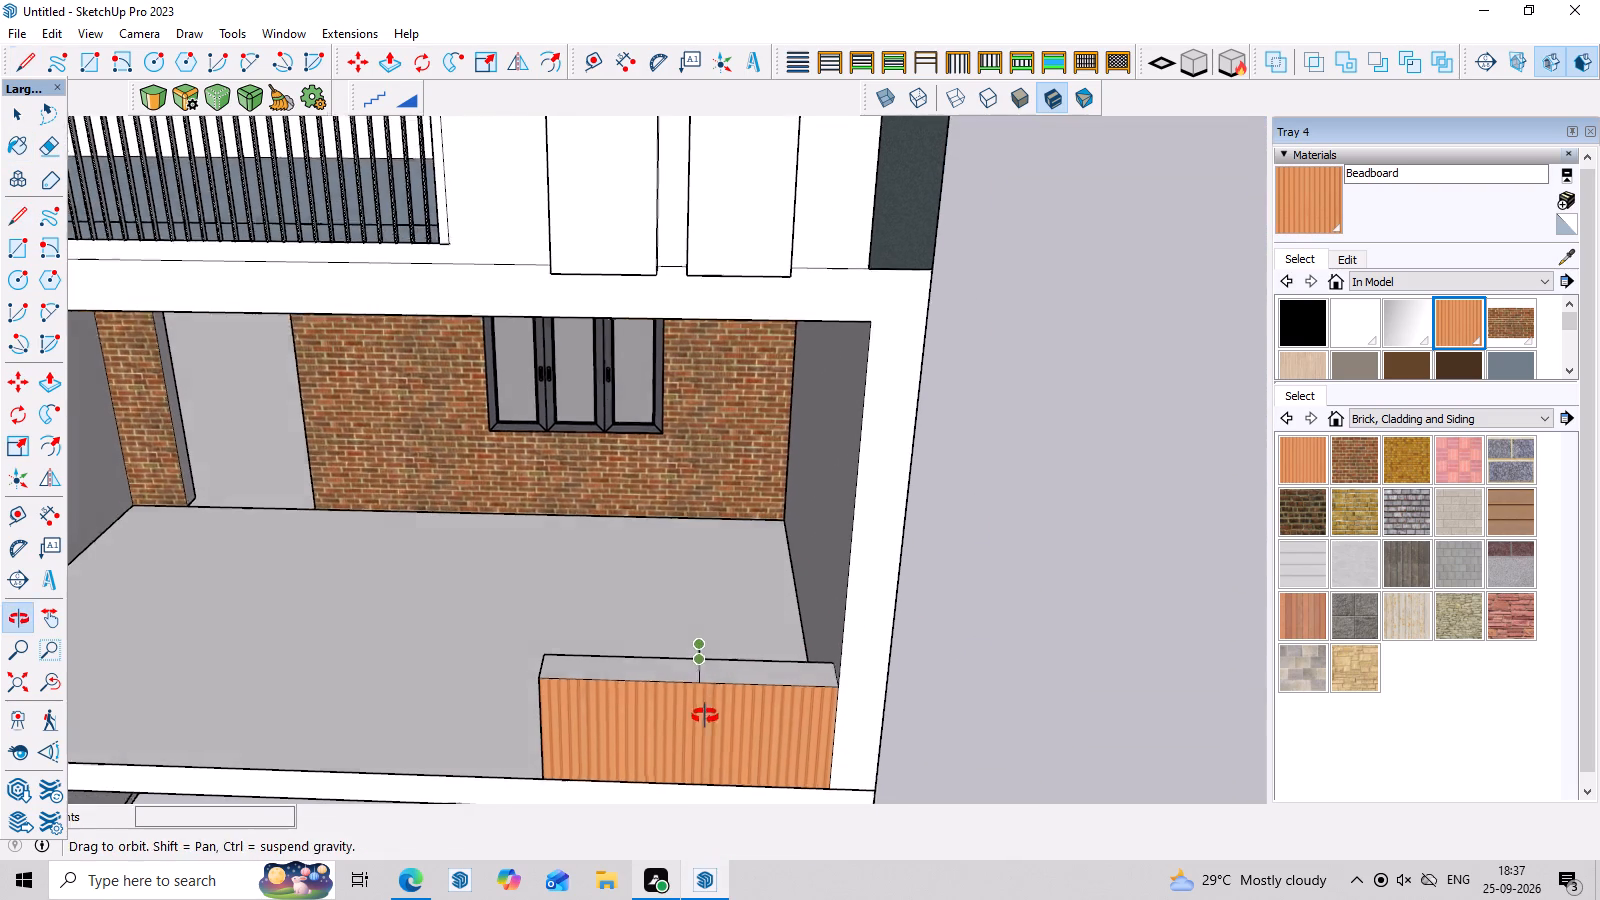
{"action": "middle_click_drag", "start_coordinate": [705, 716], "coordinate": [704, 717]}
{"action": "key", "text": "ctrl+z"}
Draw a line from front to back across the low wall's top face, near its middle.
{"action": "scroll", "coordinate": [701, 652], "scroll_direction": "up", "scroll_amount": 2}
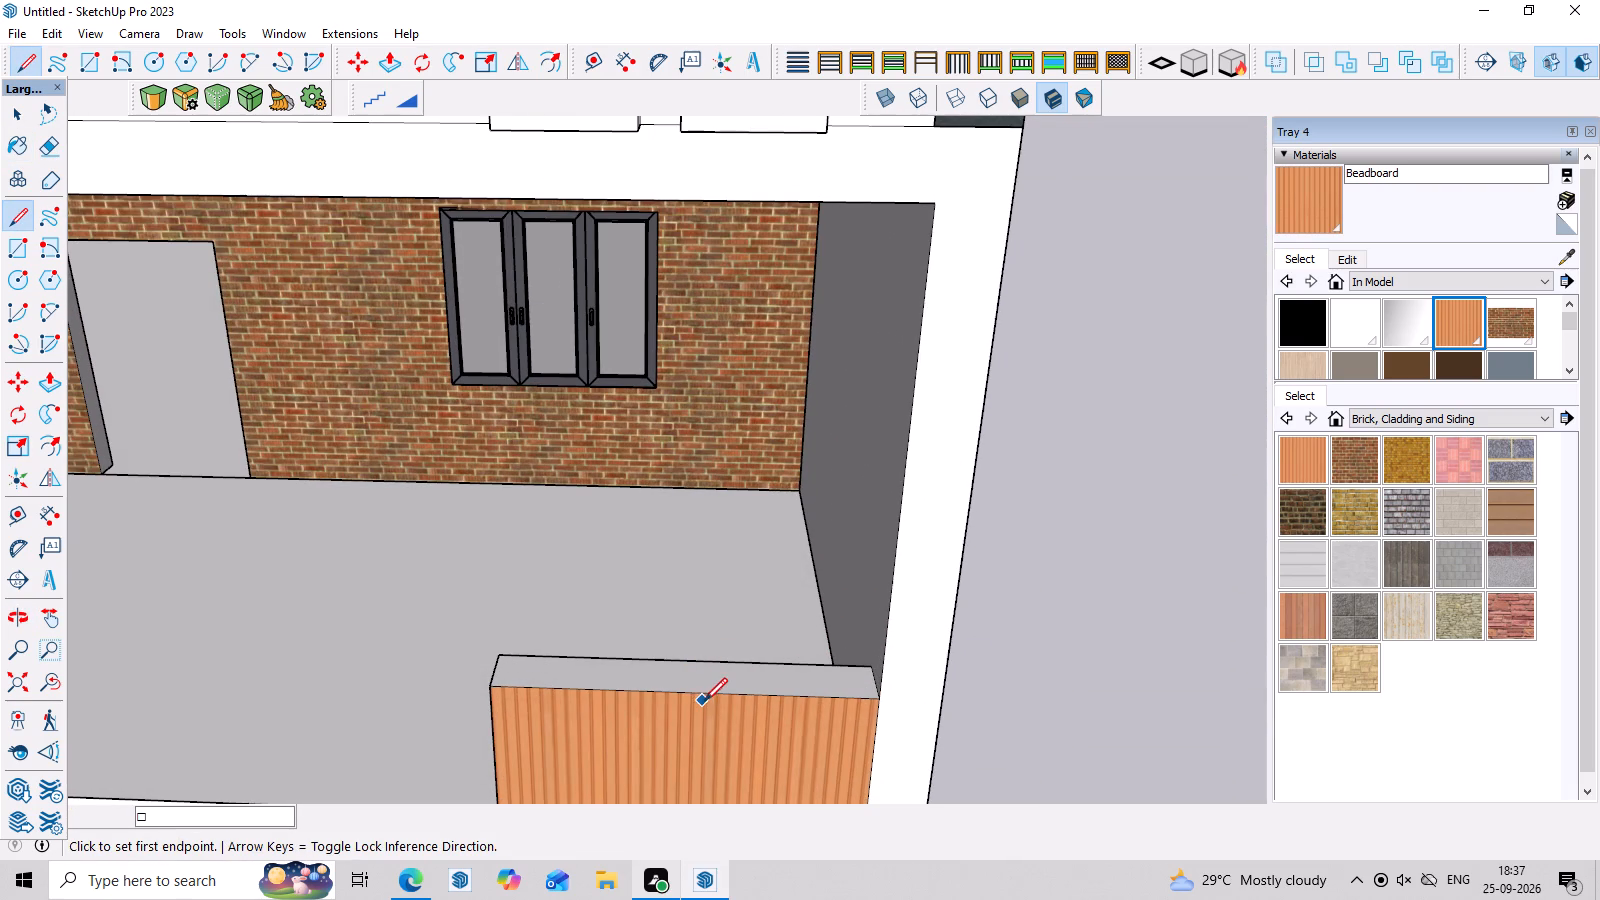
{"action": "left_click", "coordinate": [704, 699]}
{"action": "left_click", "coordinate": [710, 664]}
{"action": "key", "text": "space"}
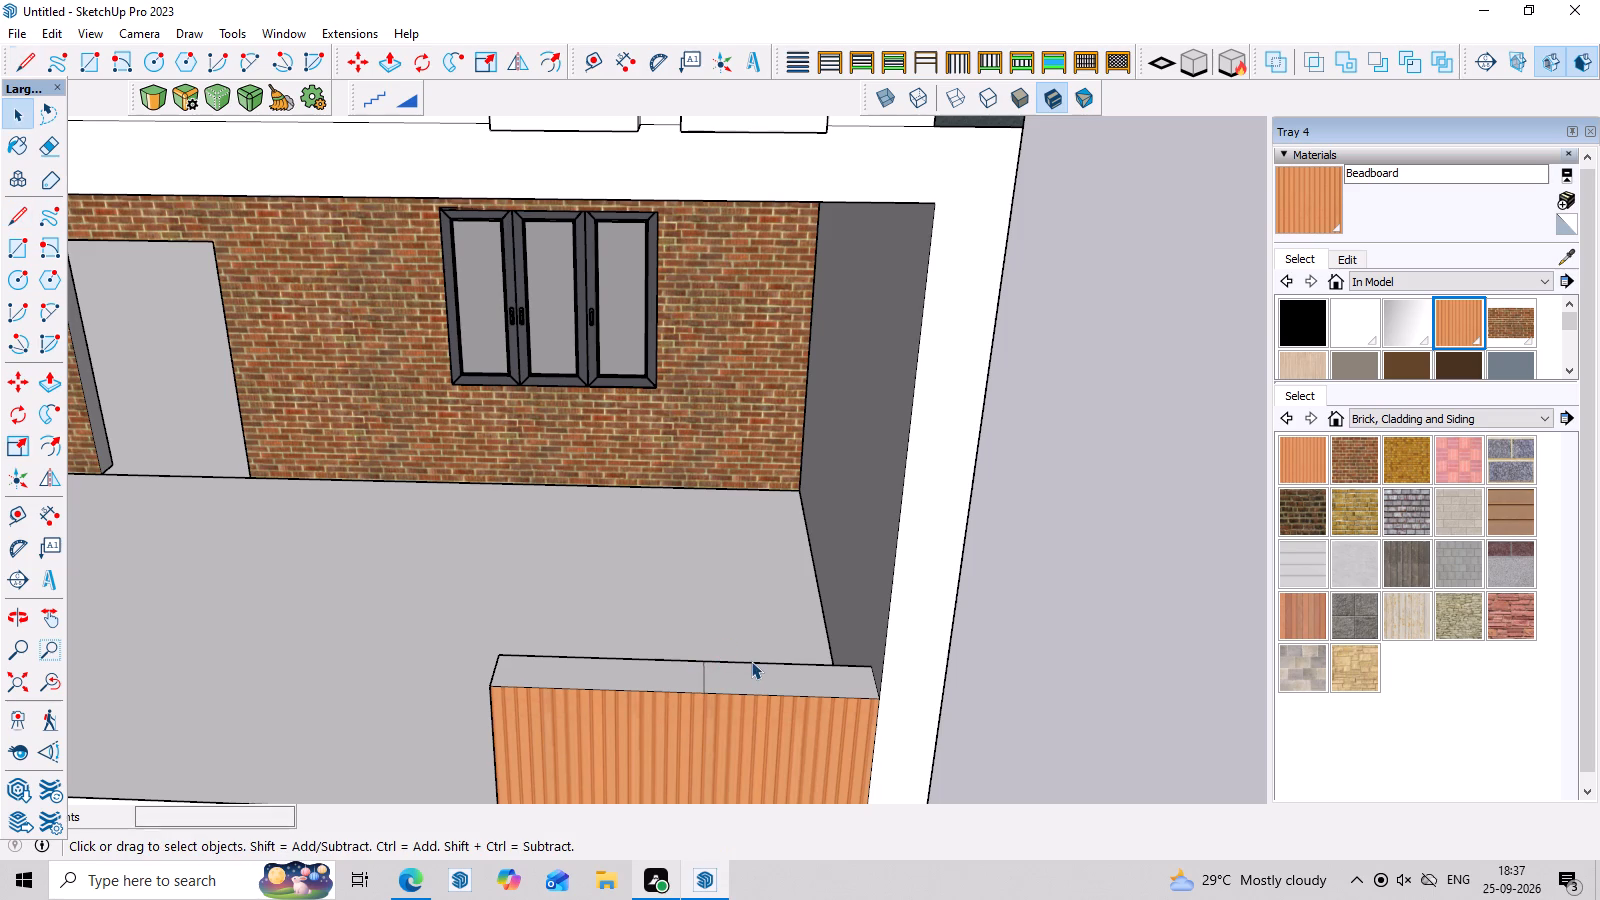
Group the outer half of the low wall's top face together with its edges.
{"action": "left_click", "coordinate": [751, 661]}
{"action": "left_click", "coordinate": [752, 672]}
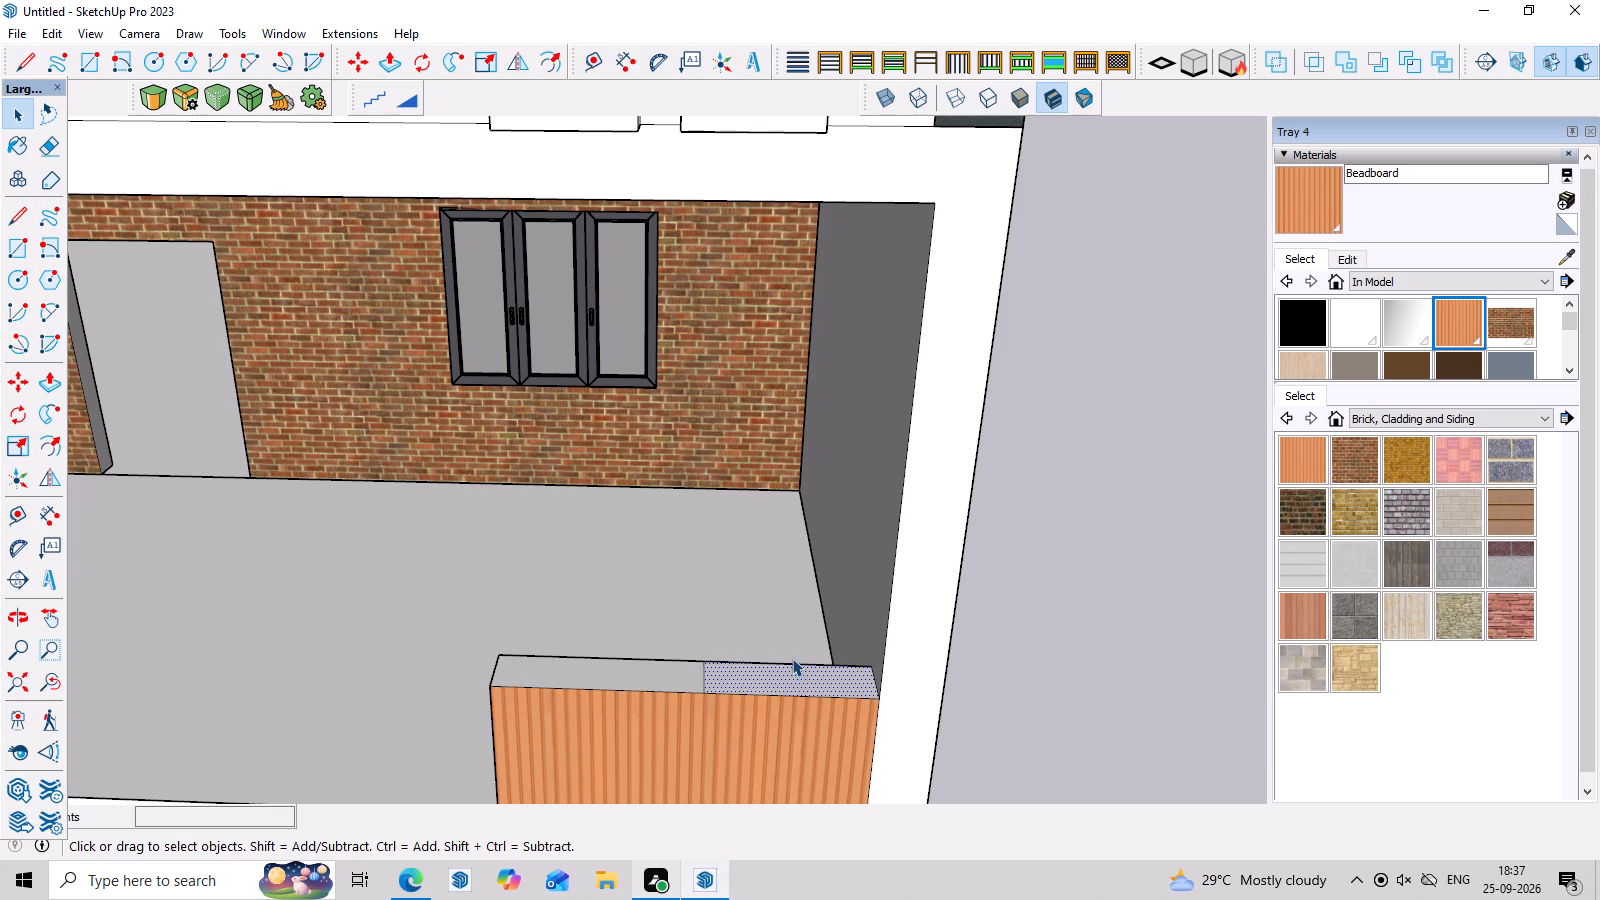
{"action": "left_click", "coordinate": [792, 652]}
{"action": "double_click", "coordinate": [801, 678]}
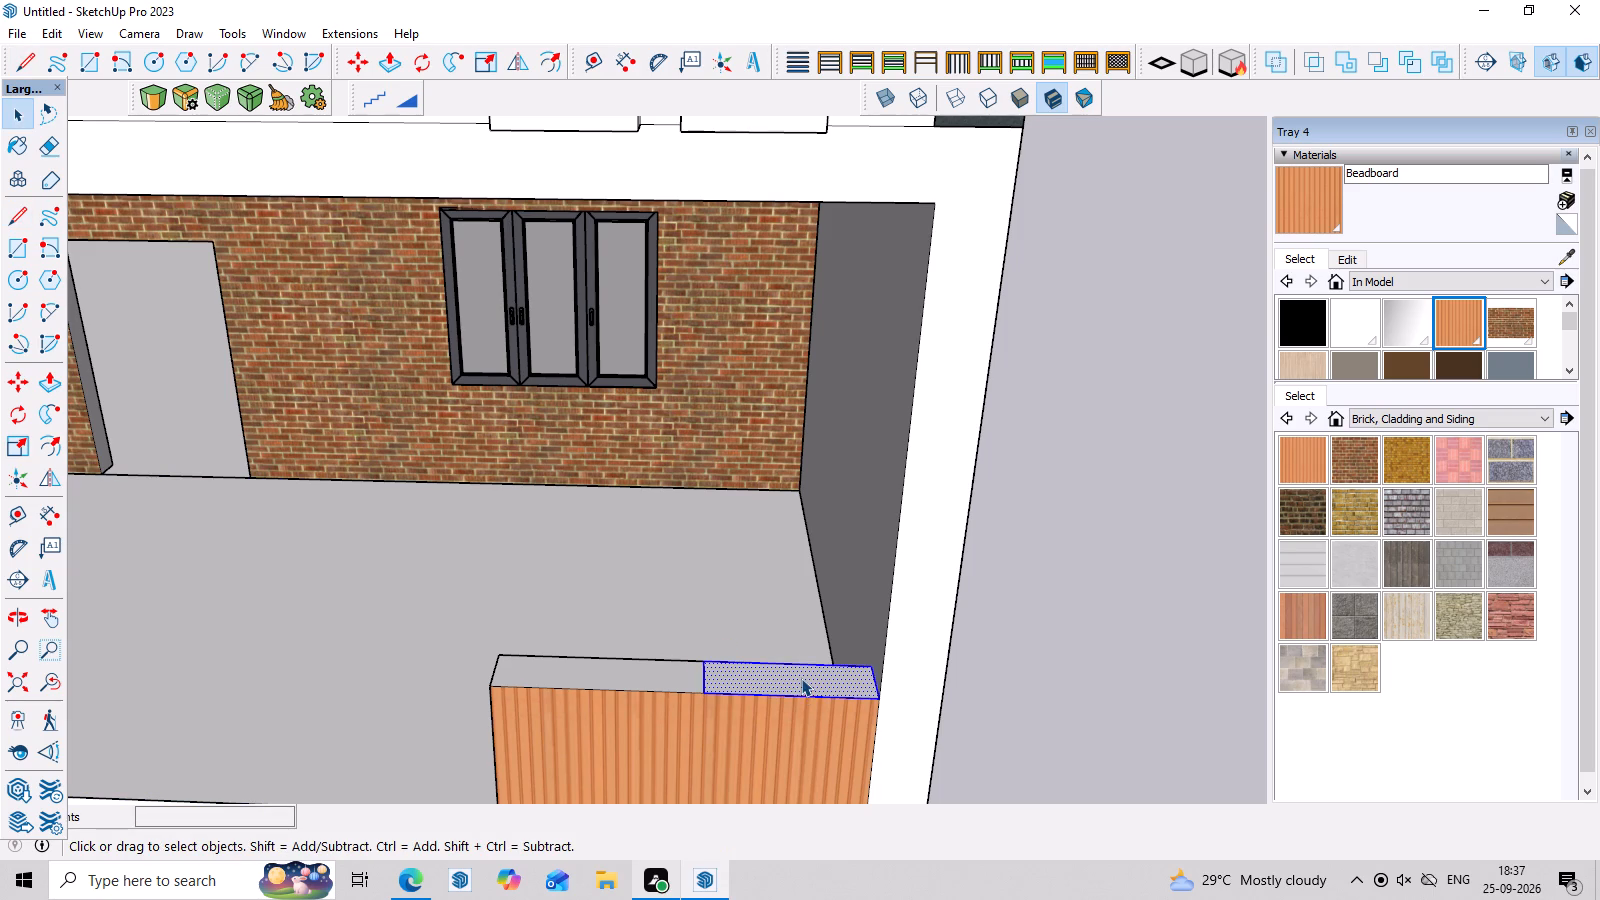
{"action": "right_click", "coordinate": [801, 678]}
{"action": "left_click", "coordinate": [925, 373]}
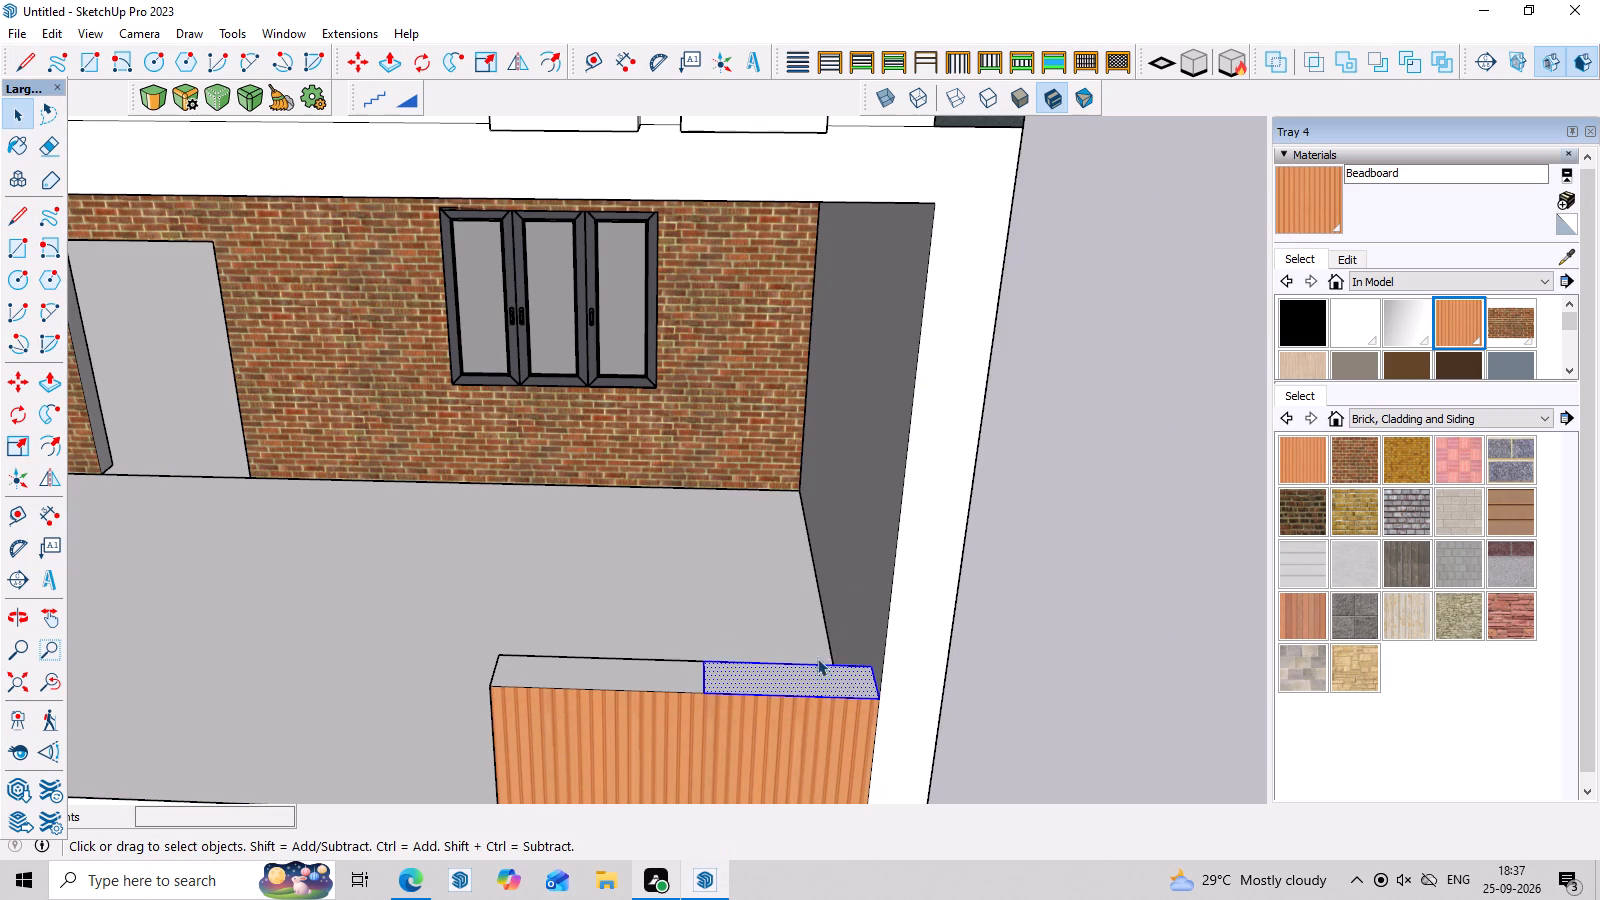
Inside the new group, extrude the face up about 8' 10" to the slab above as a column, and leave the group.
{"action": "triple_click", "coordinate": [811, 672]}
{"action": "left_click", "coordinate": [811, 672]}
{"action": "key", "text": "p"}
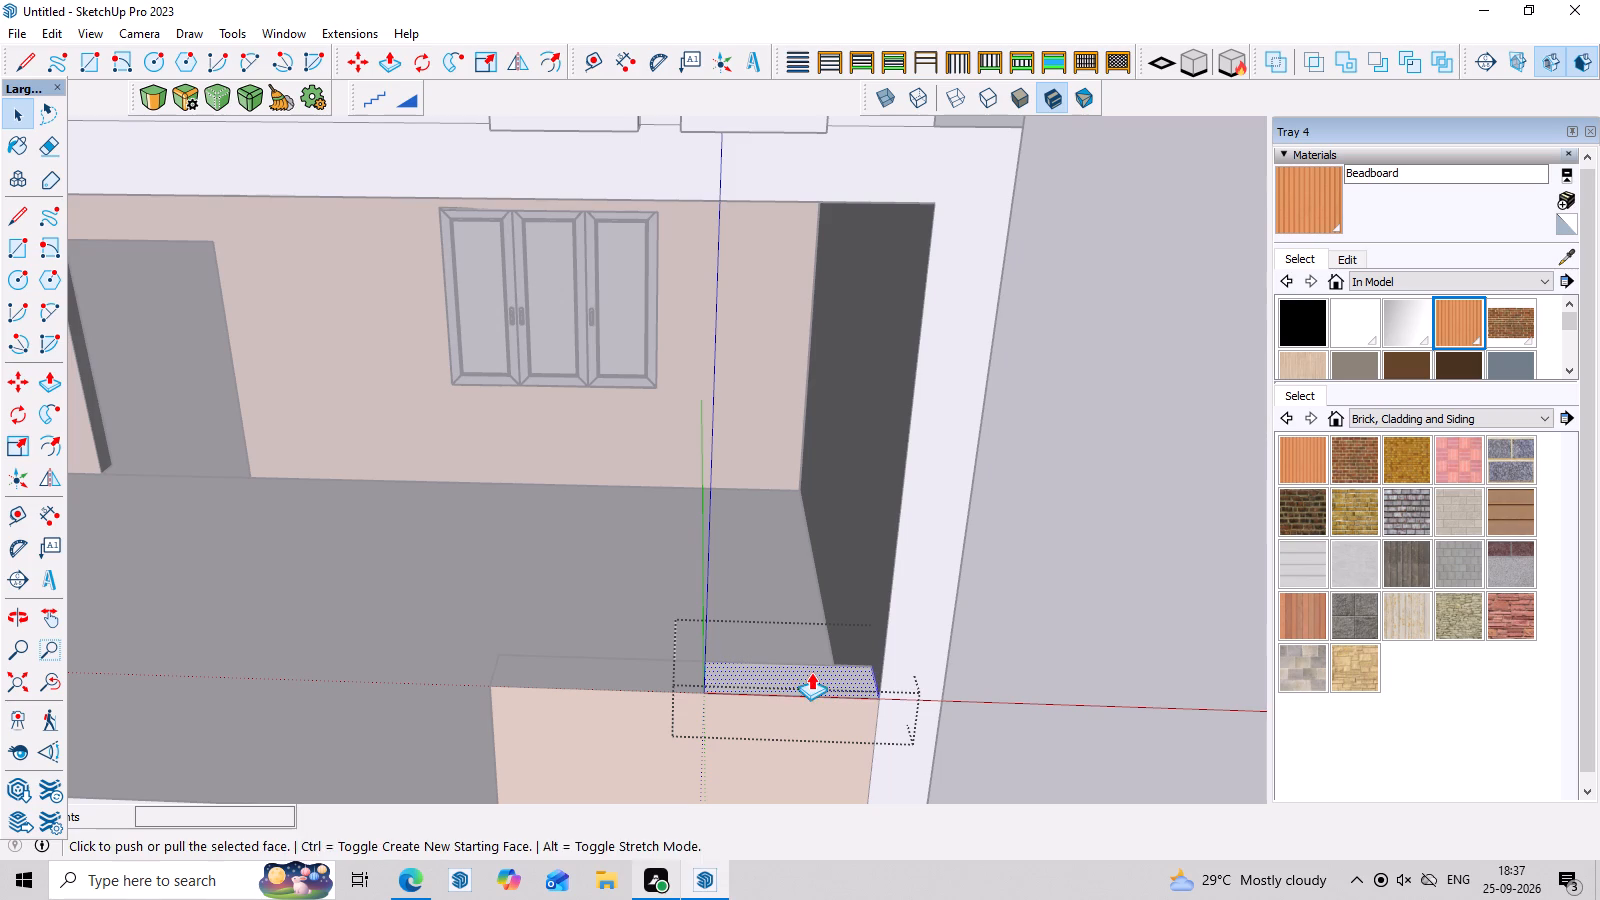
{"action": "left_click", "coordinate": [811, 672]}
{"action": "scroll", "coordinate": [850, 472], "scroll_direction": "down", "scroll_amount": 4}
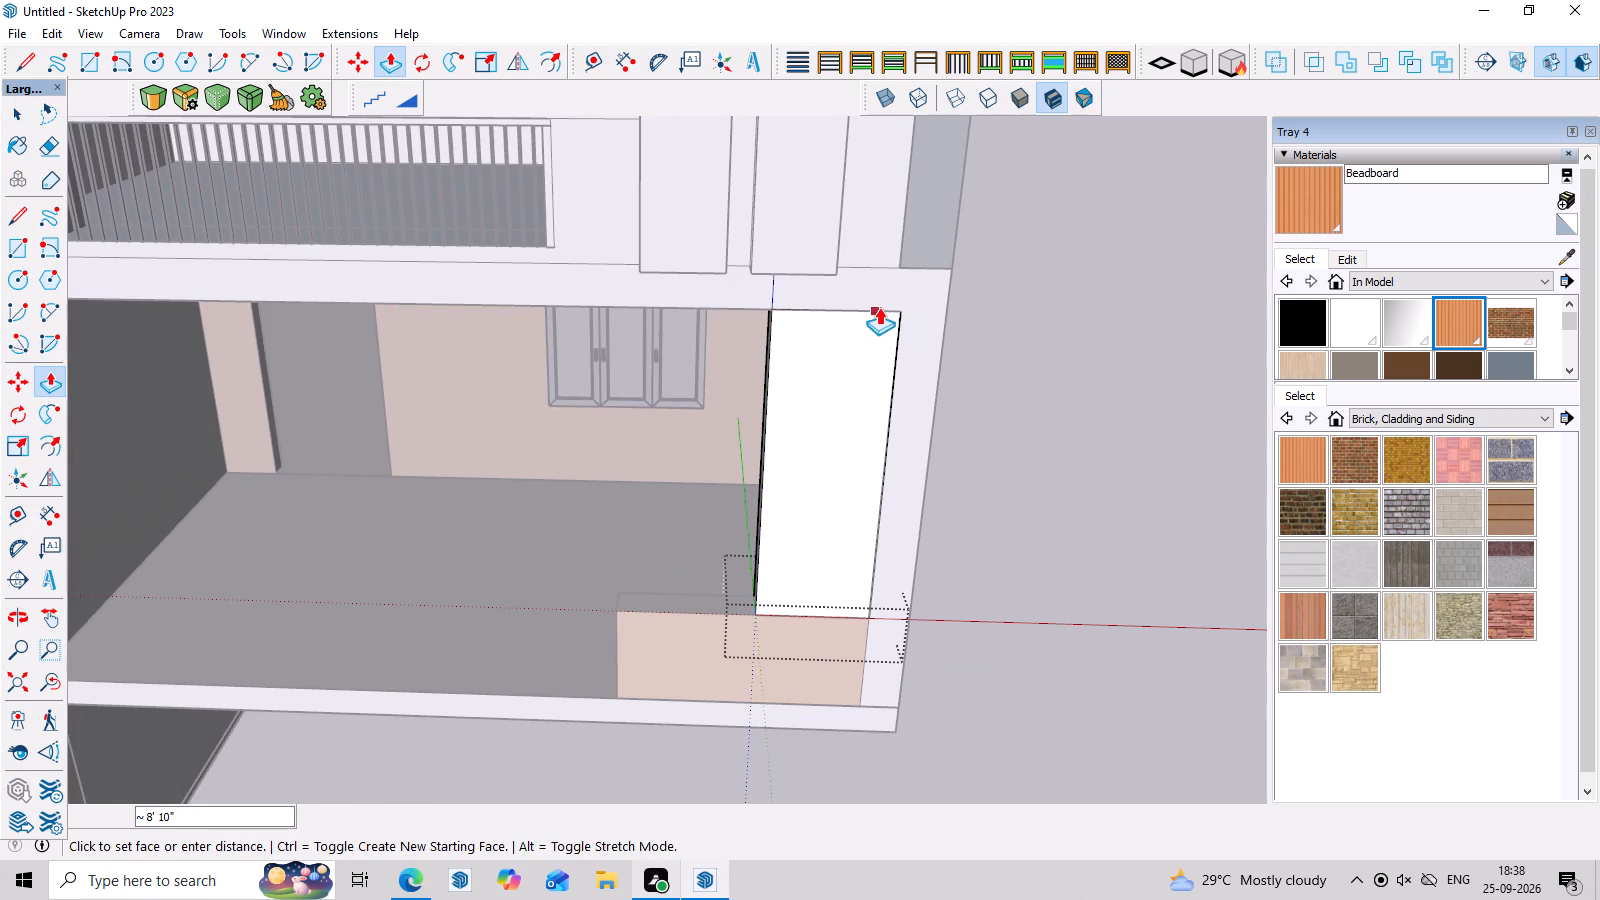
{"action": "left_click", "coordinate": [882, 307]}
{"action": "scroll", "coordinate": [906, 471], "scroll_direction": "down", "scroll_amount": 3}
{"action": "middle_click_drag", "start_coordinate": [939, 548], "coordinate": [950, 308]}
{"action": "key", "text": "space"}
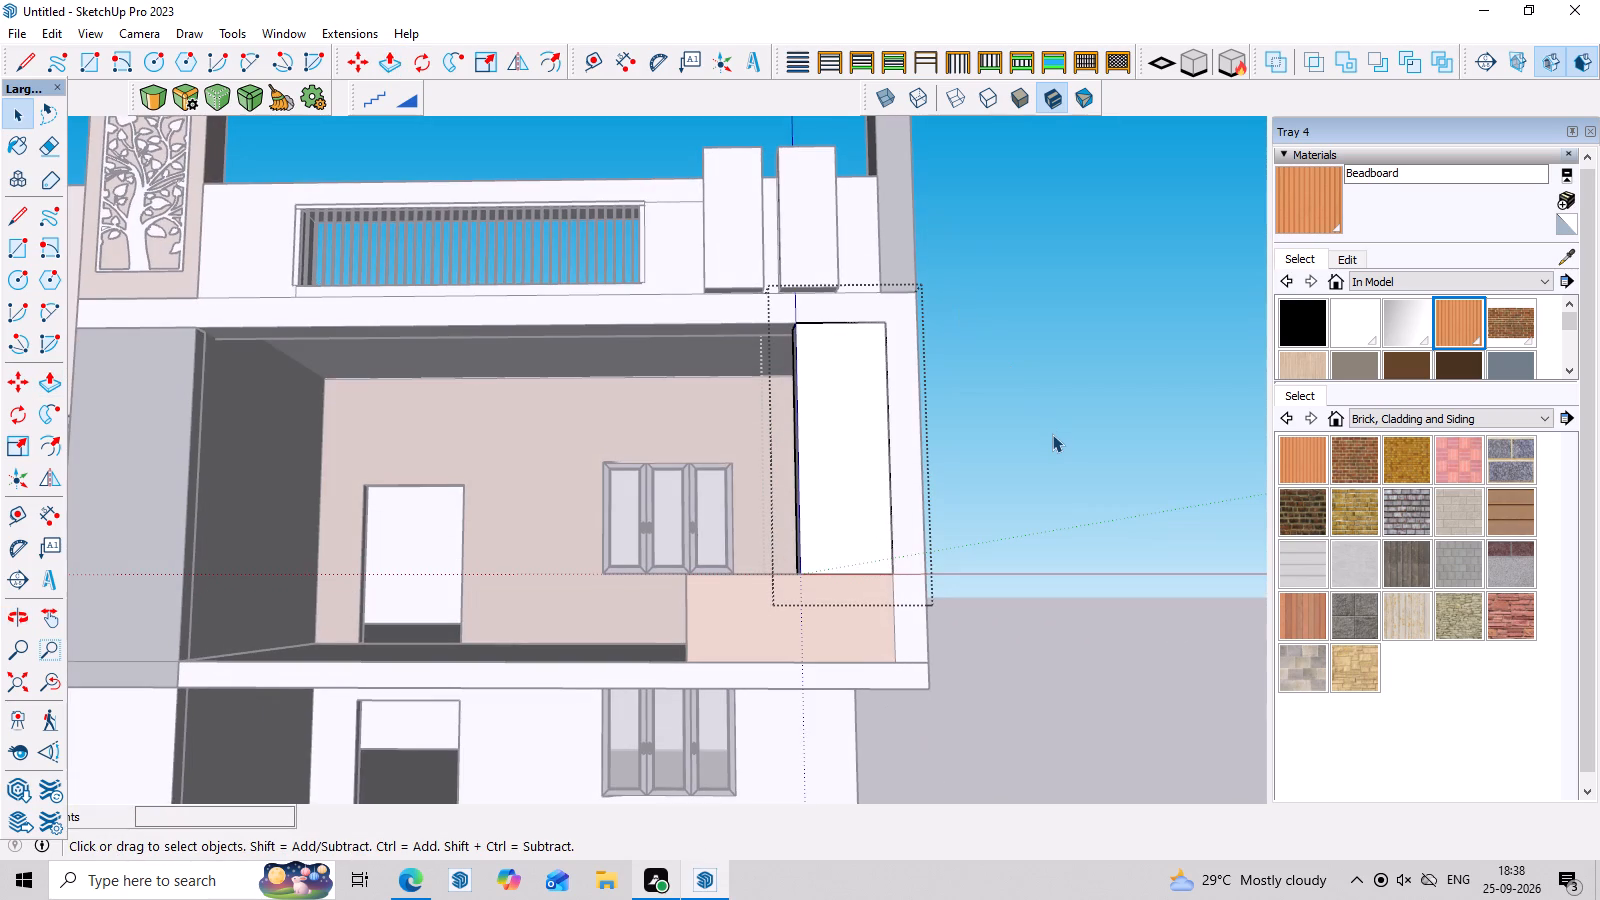
{"action": "left_click", "coordinate": [1136, 412]}
Sample the dark grey material from the wall beside the balcony and paint the column, outer side frame and upper slab edge.
{"action": "scroll", "coordinate": [856, 400], "scroll_direction": "down", "scroll_amount": 3}
{"action": "middle_click_drag", "start_coordinate": [902, 430], "coordinate": [910, 463]}
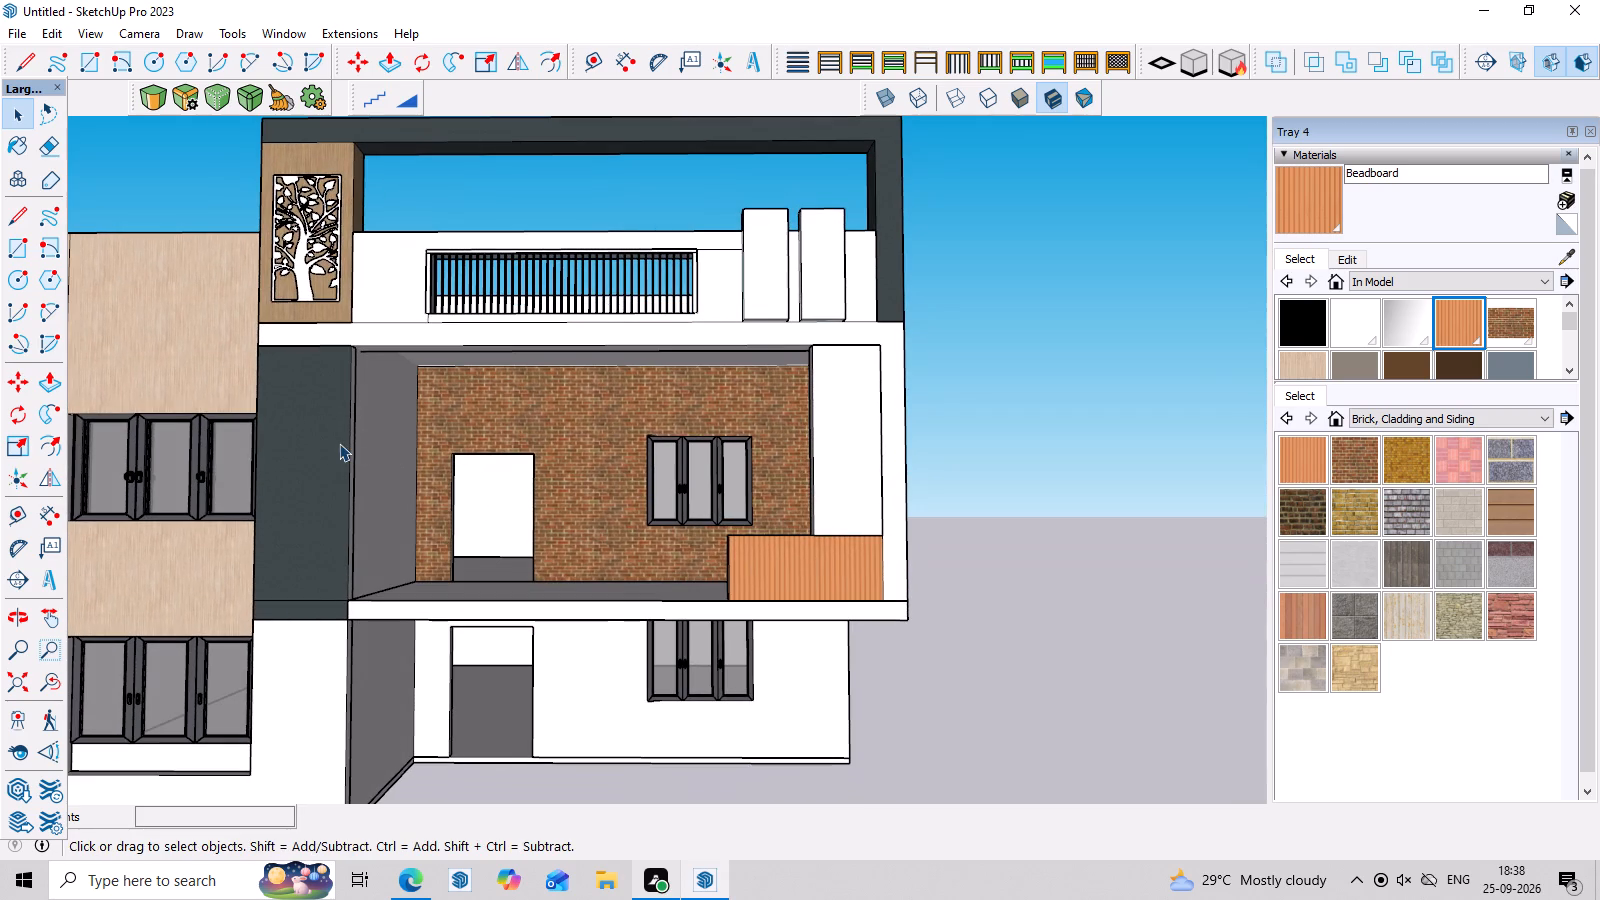
{"action": "left_click", "coordinate": [339, 443]}
{"action": "left_click", "coordinate": [1557, 244]}
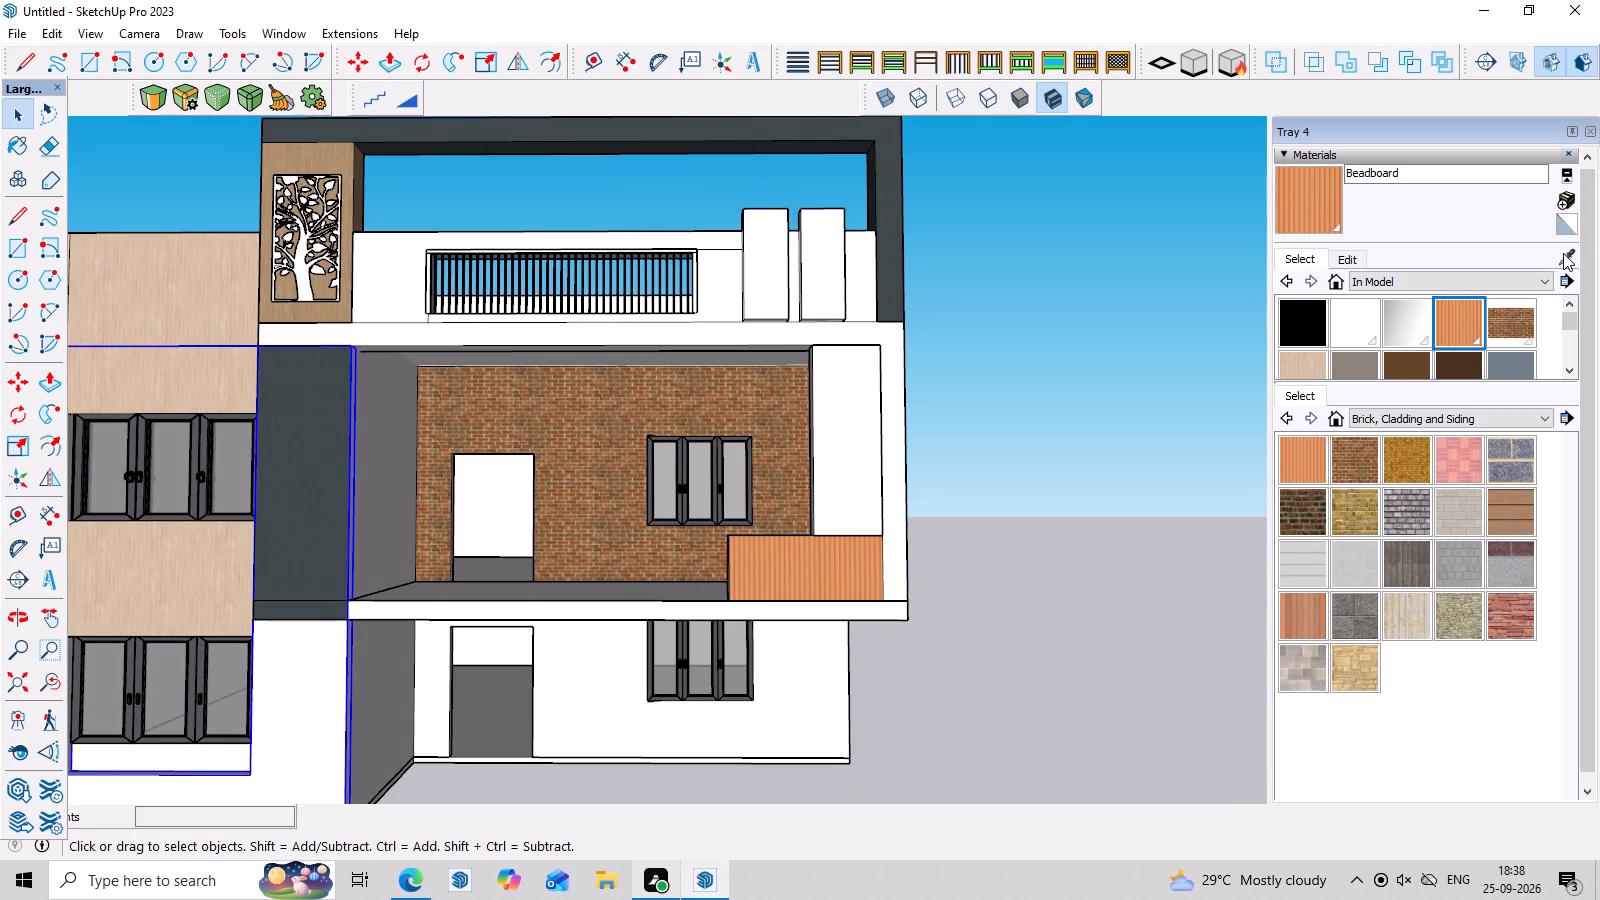
{"action": "left_click", "coordinate": [1567, 253]}
{"action": "left_click", "coordinate": [305, 470]}
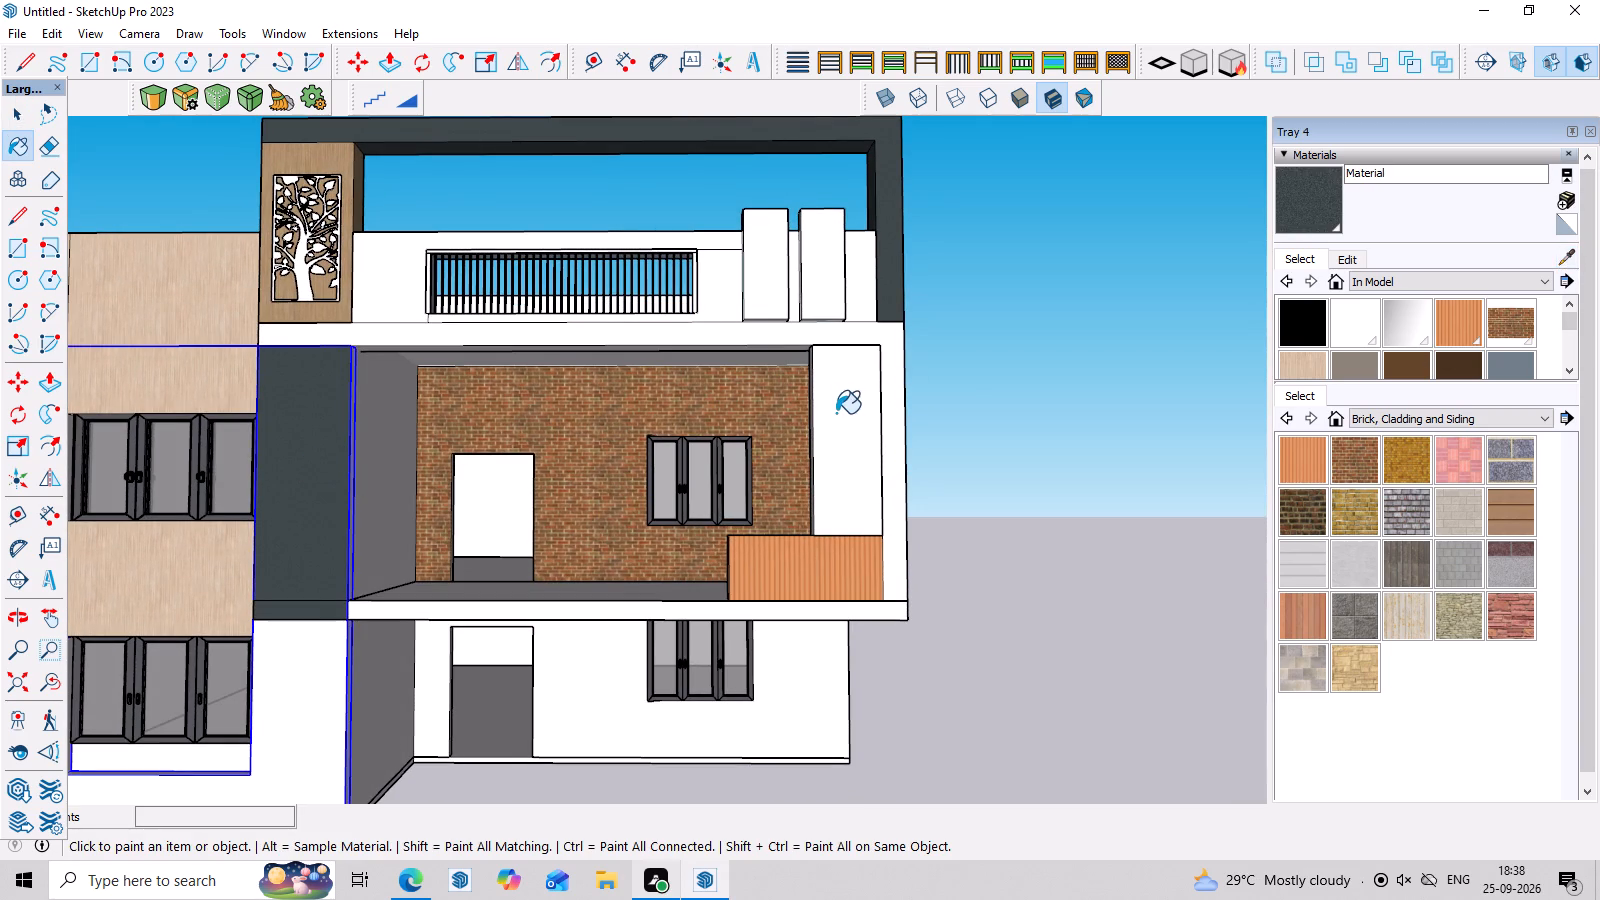
{"action": "left_click", "coordinate": [836, 413]}
{"action": "middle_click_drag", "start_coordinate": [890, 441], "coordinate": [890, 500]}
{"action": "left_click", "coordinate": [901, 464]}
{"action": "middle_click_drag", "start_coordinate": [901, 500], "coordinate": [882, 249]}
{"action": "scroll", "coordinate": [673, 383], "scroll_direction": "up", "scroll_amount": 5}
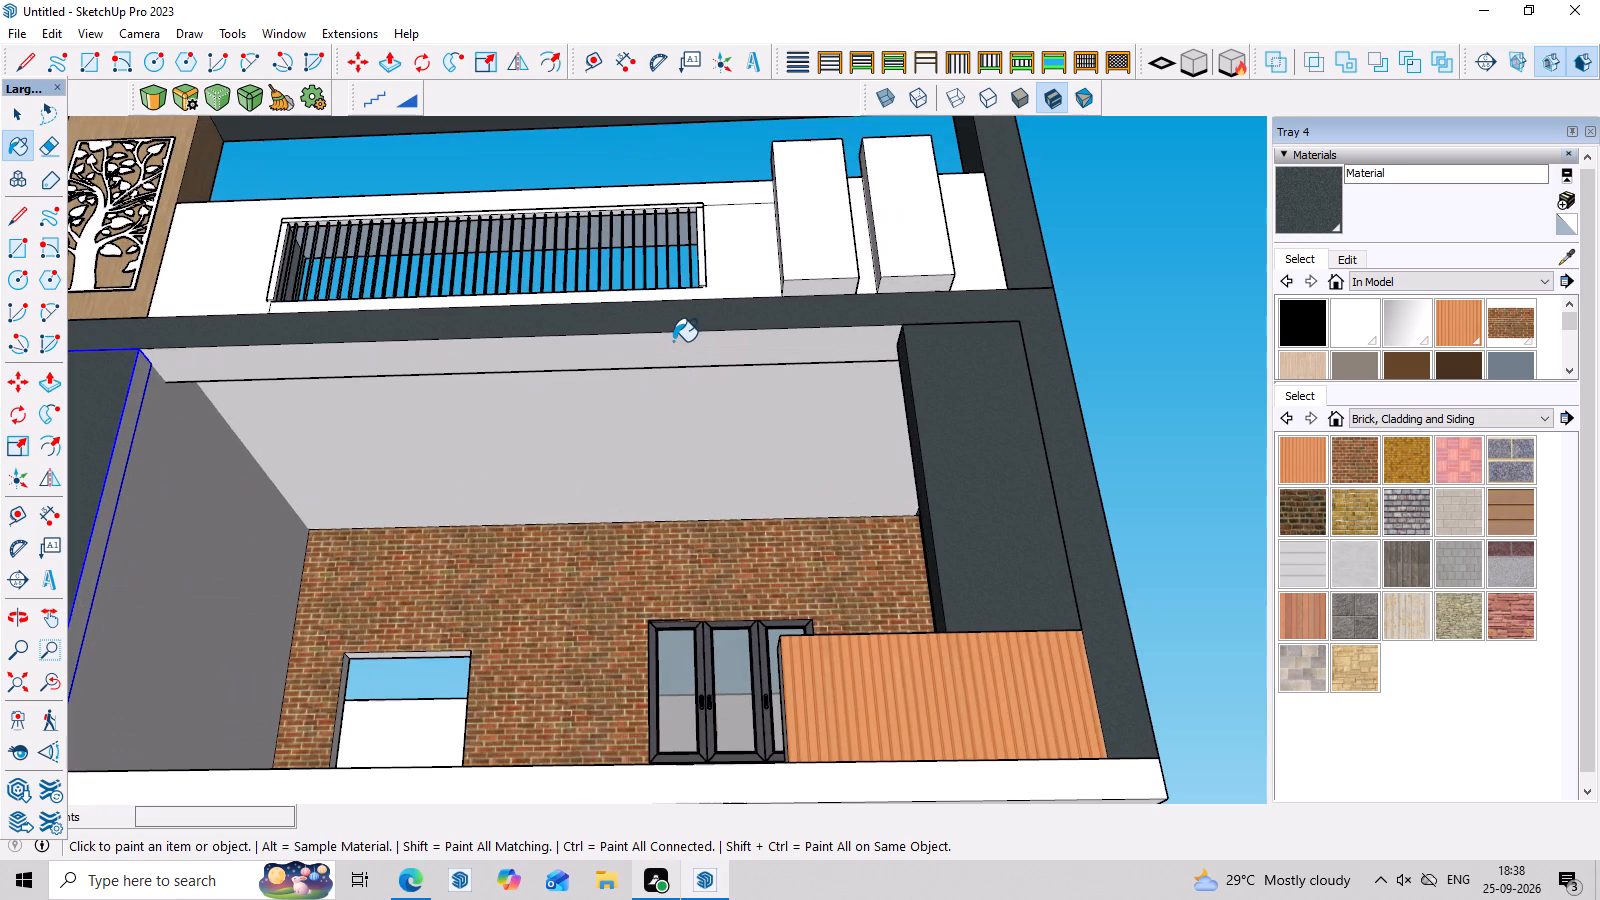
{"action": "left_click", "coordinate": [673, 341]}
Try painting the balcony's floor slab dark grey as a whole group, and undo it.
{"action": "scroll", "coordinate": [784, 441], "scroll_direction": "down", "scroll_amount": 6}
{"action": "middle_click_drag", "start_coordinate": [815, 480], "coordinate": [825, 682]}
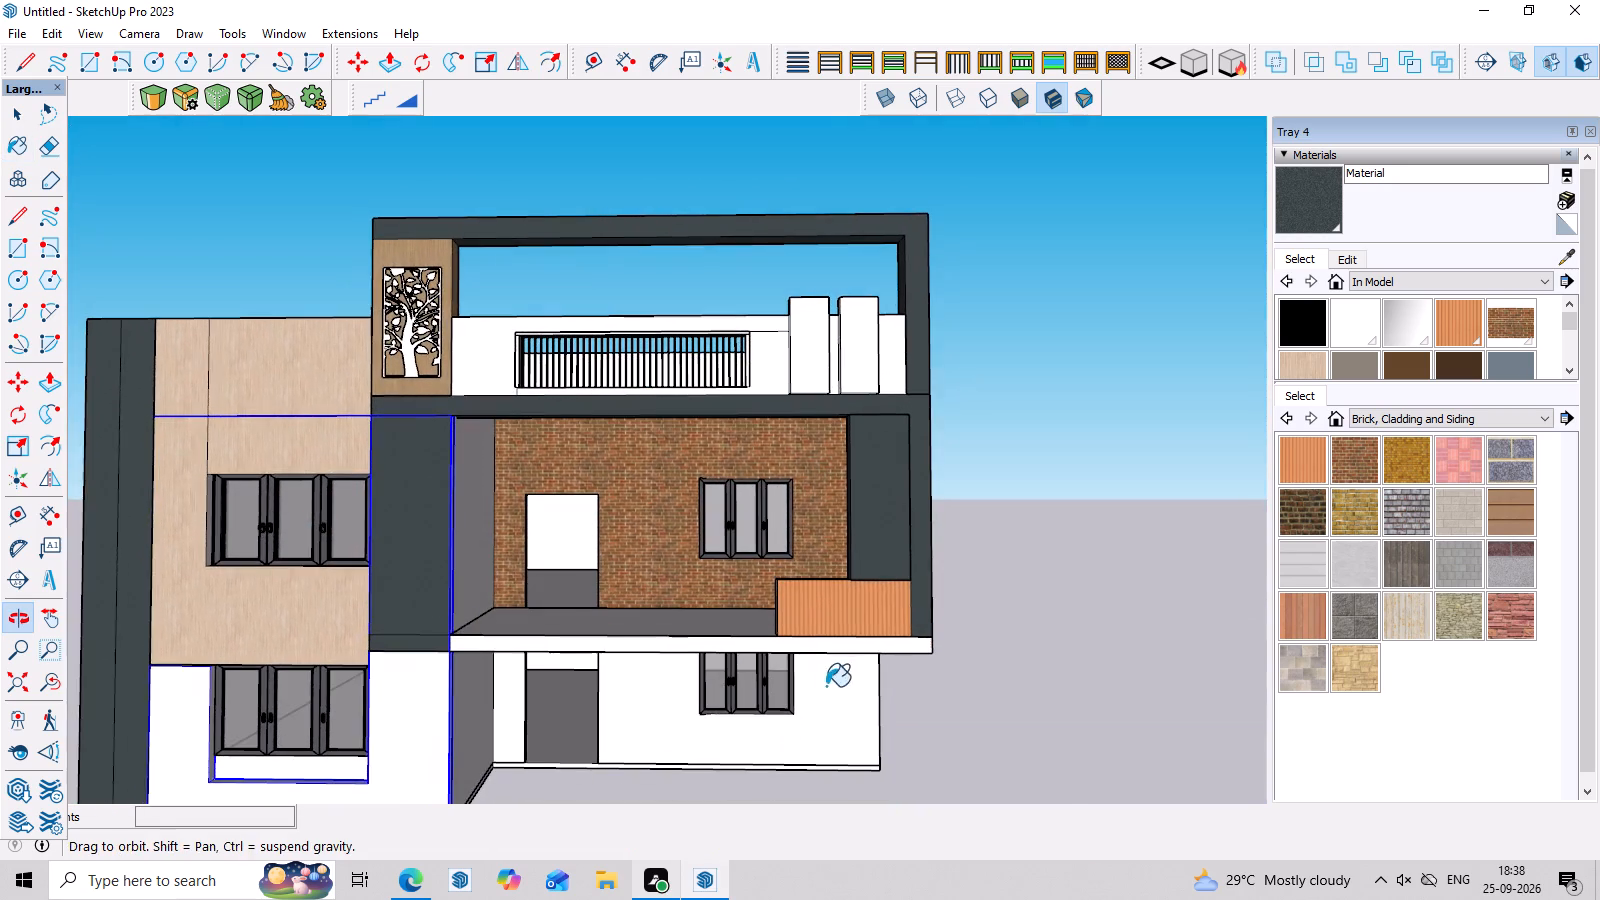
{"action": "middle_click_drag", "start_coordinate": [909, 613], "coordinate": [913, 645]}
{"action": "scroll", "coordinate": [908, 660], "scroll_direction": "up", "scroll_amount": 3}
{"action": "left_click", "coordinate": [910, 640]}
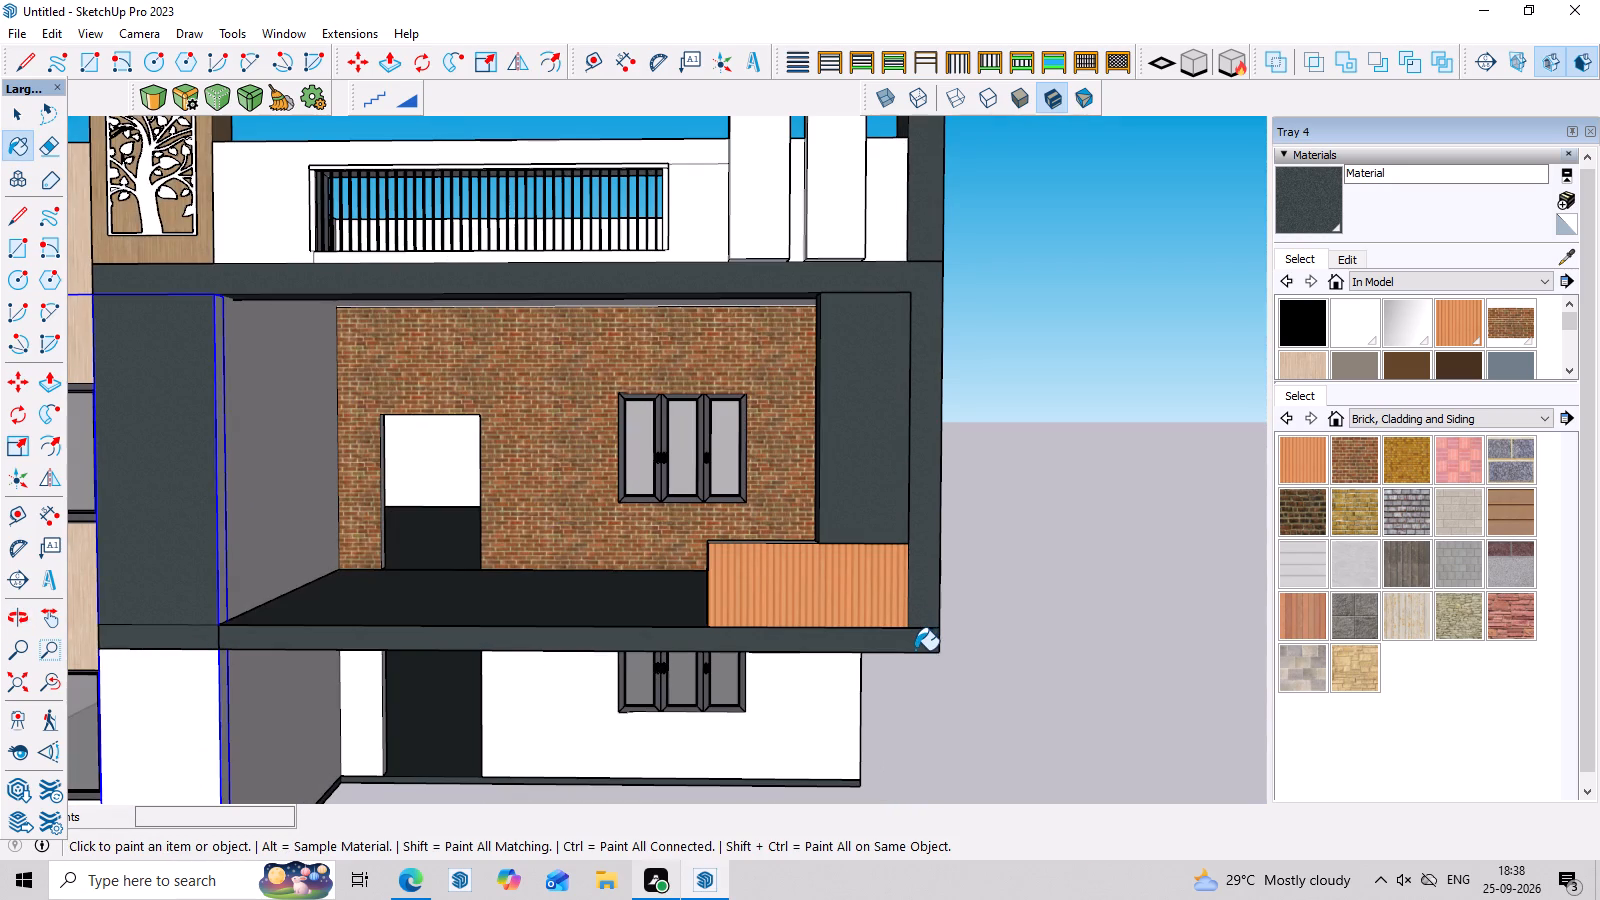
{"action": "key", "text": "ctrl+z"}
Inside the nested floor slab group, paint only the slab's front face with the dark grey material, and leave the groups.
{"action": "key", "text": "space"}
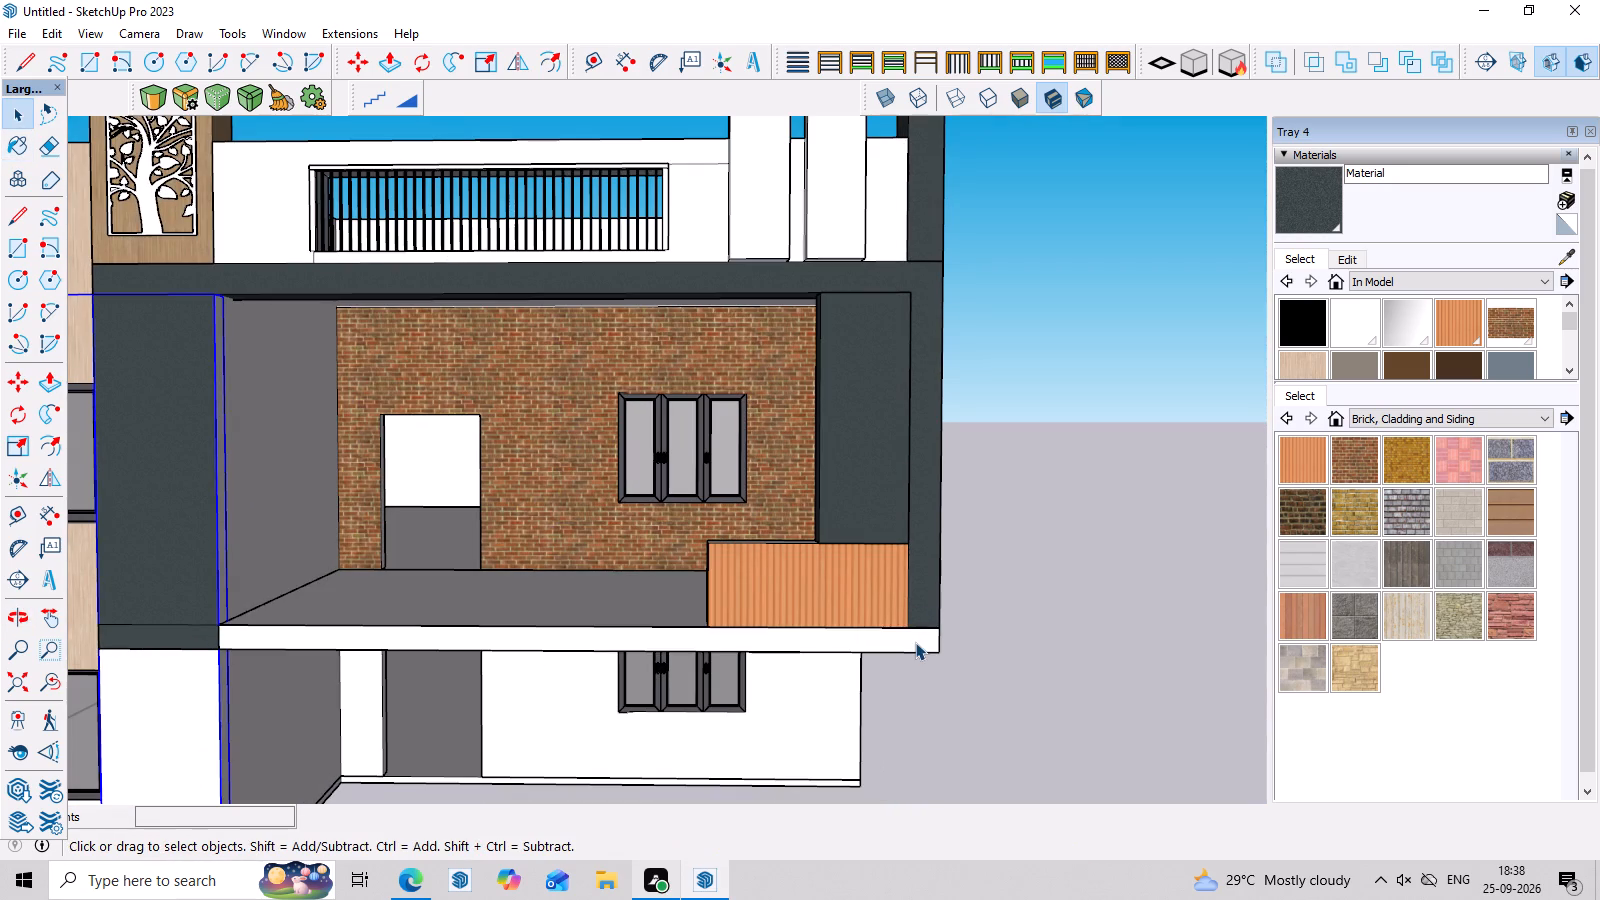
{"action": "double_click", "coordinate": [917, 642]}
{"action": "scroll", "coordinate": [918, 642], "scroll_direction": "up", "scroll_amount": 3}
{"action": "left_click", "coordinate": [918, 642]}
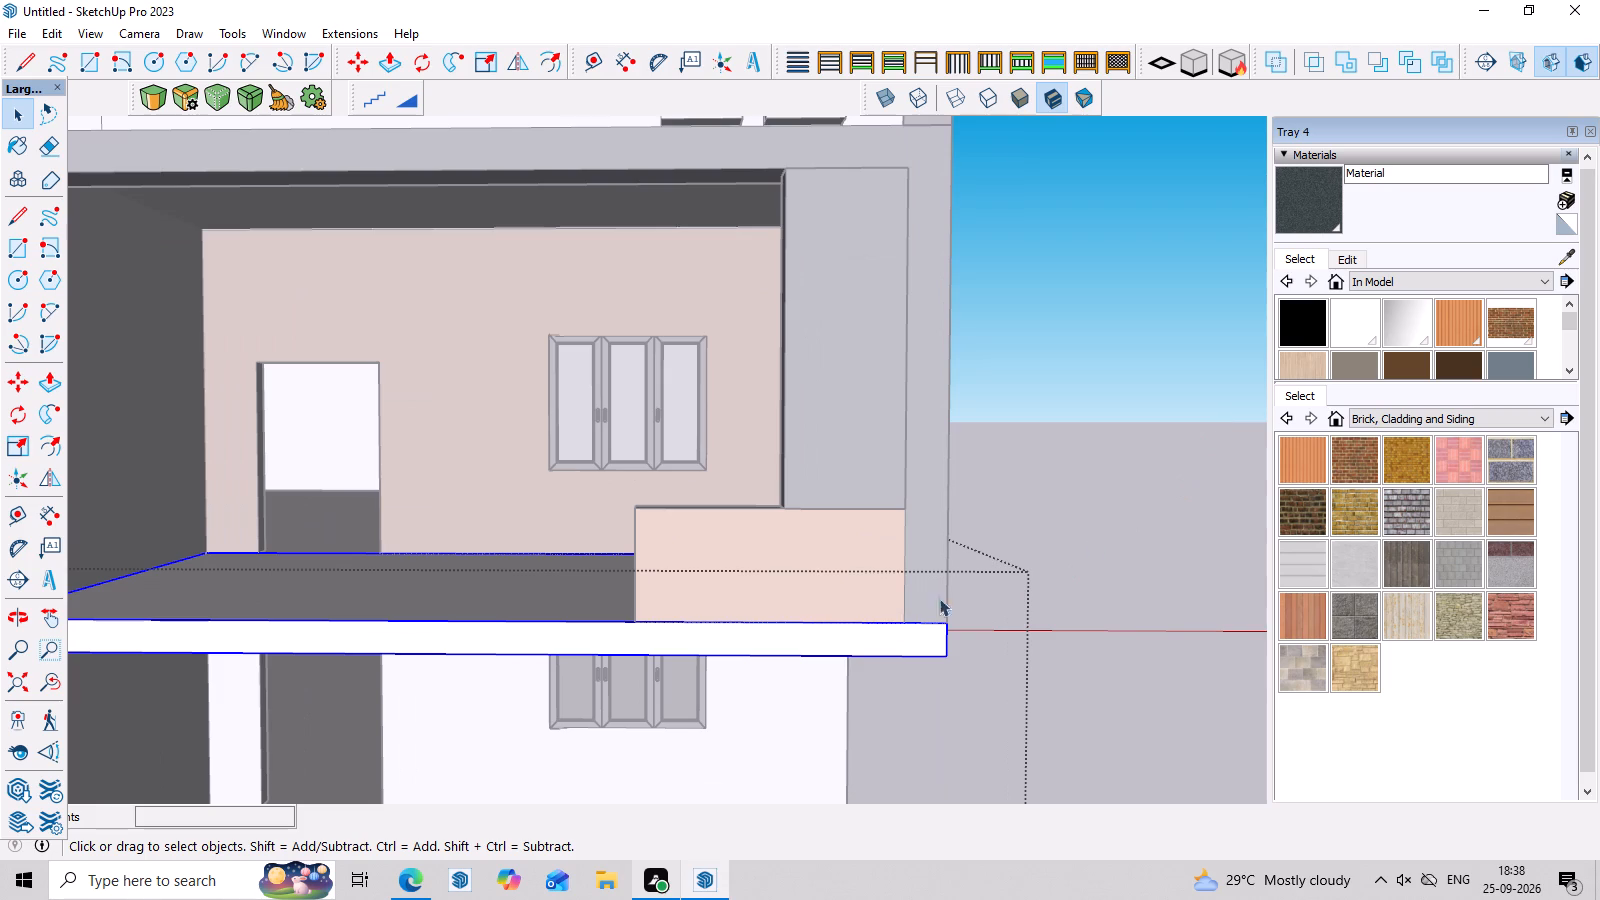
{"action": "left_click", "coordinate": [843, 641]}
{"action": "double_click", "coordinate": [843, 641]}
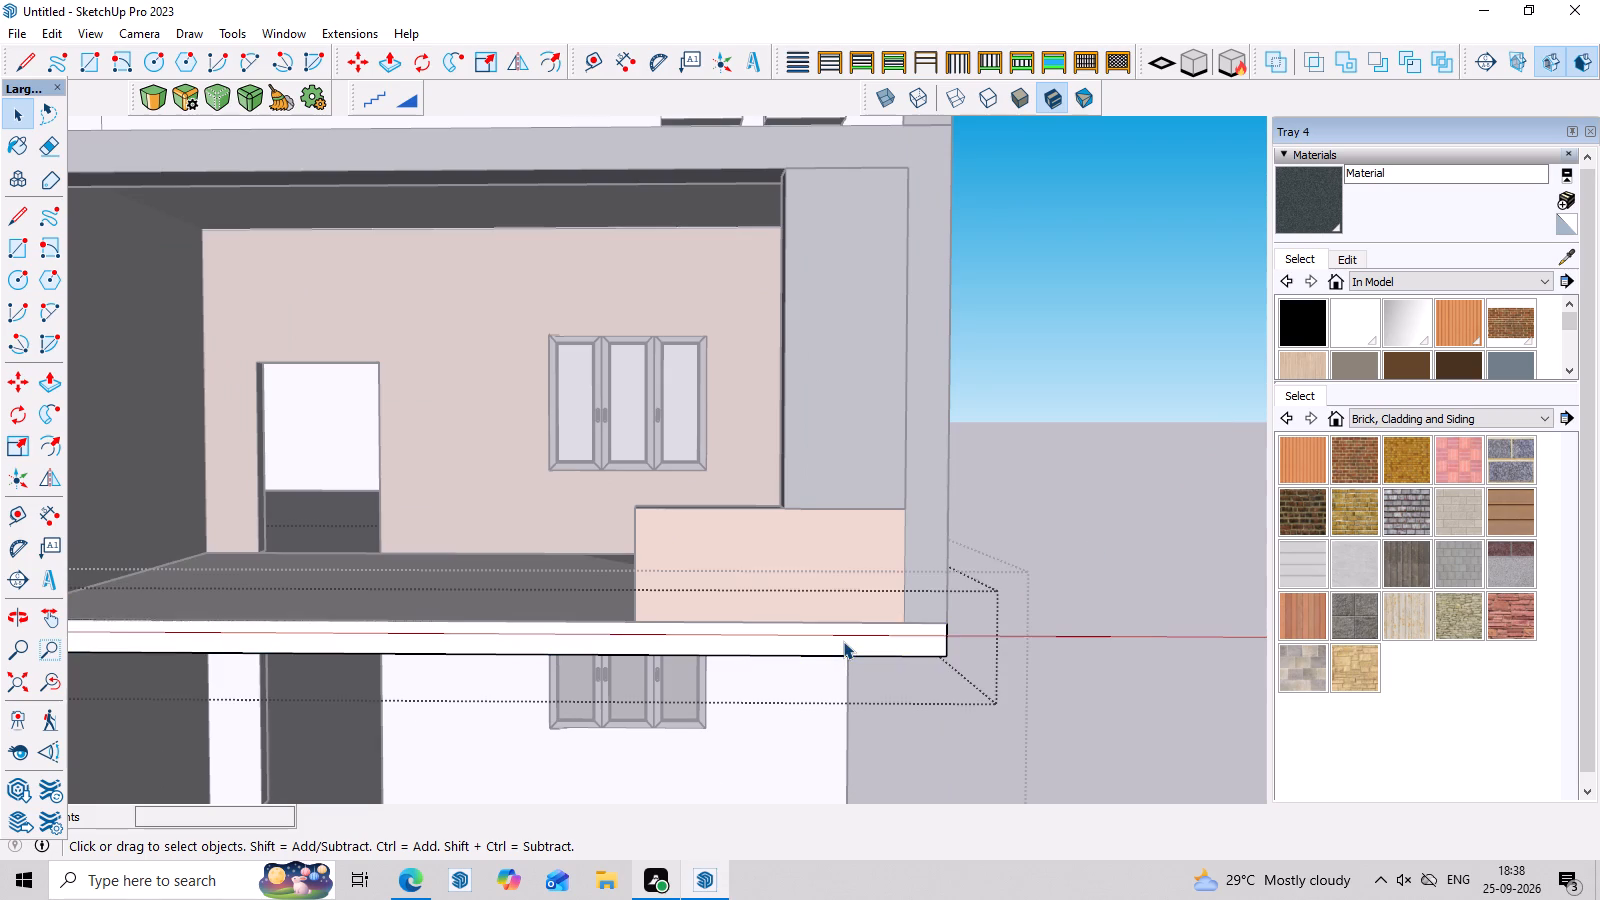
{"action": "left_click", "coordinate": [843, 641]}
{"action": "left_click", "coordinate": [909, 641]}
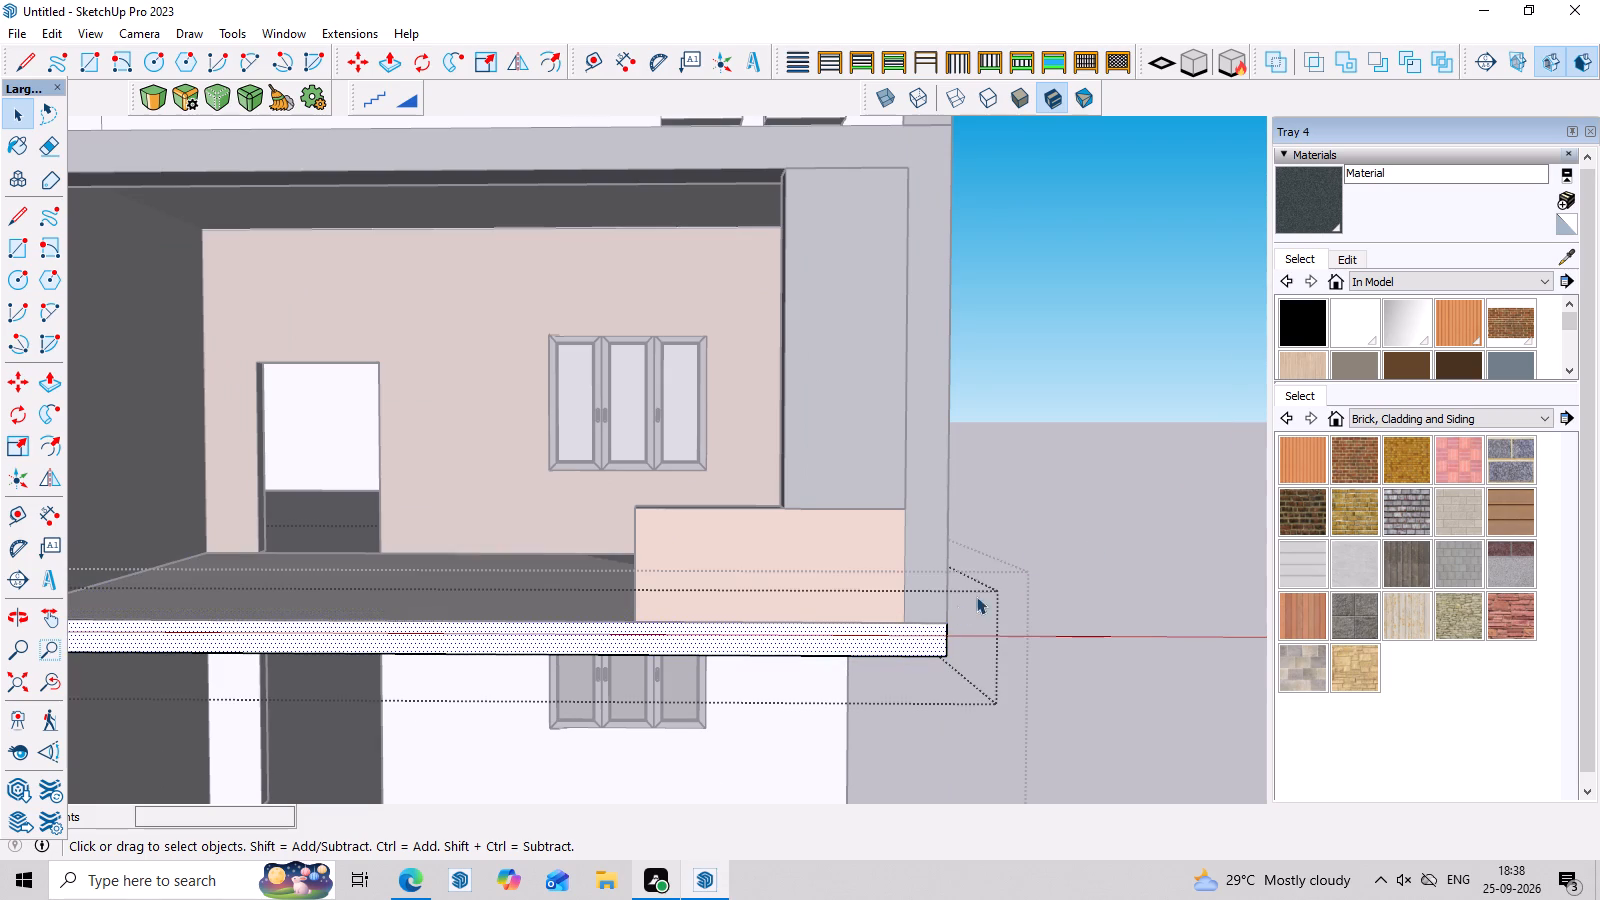
{"action": "left_click", "coordinate": [1306, 228]}
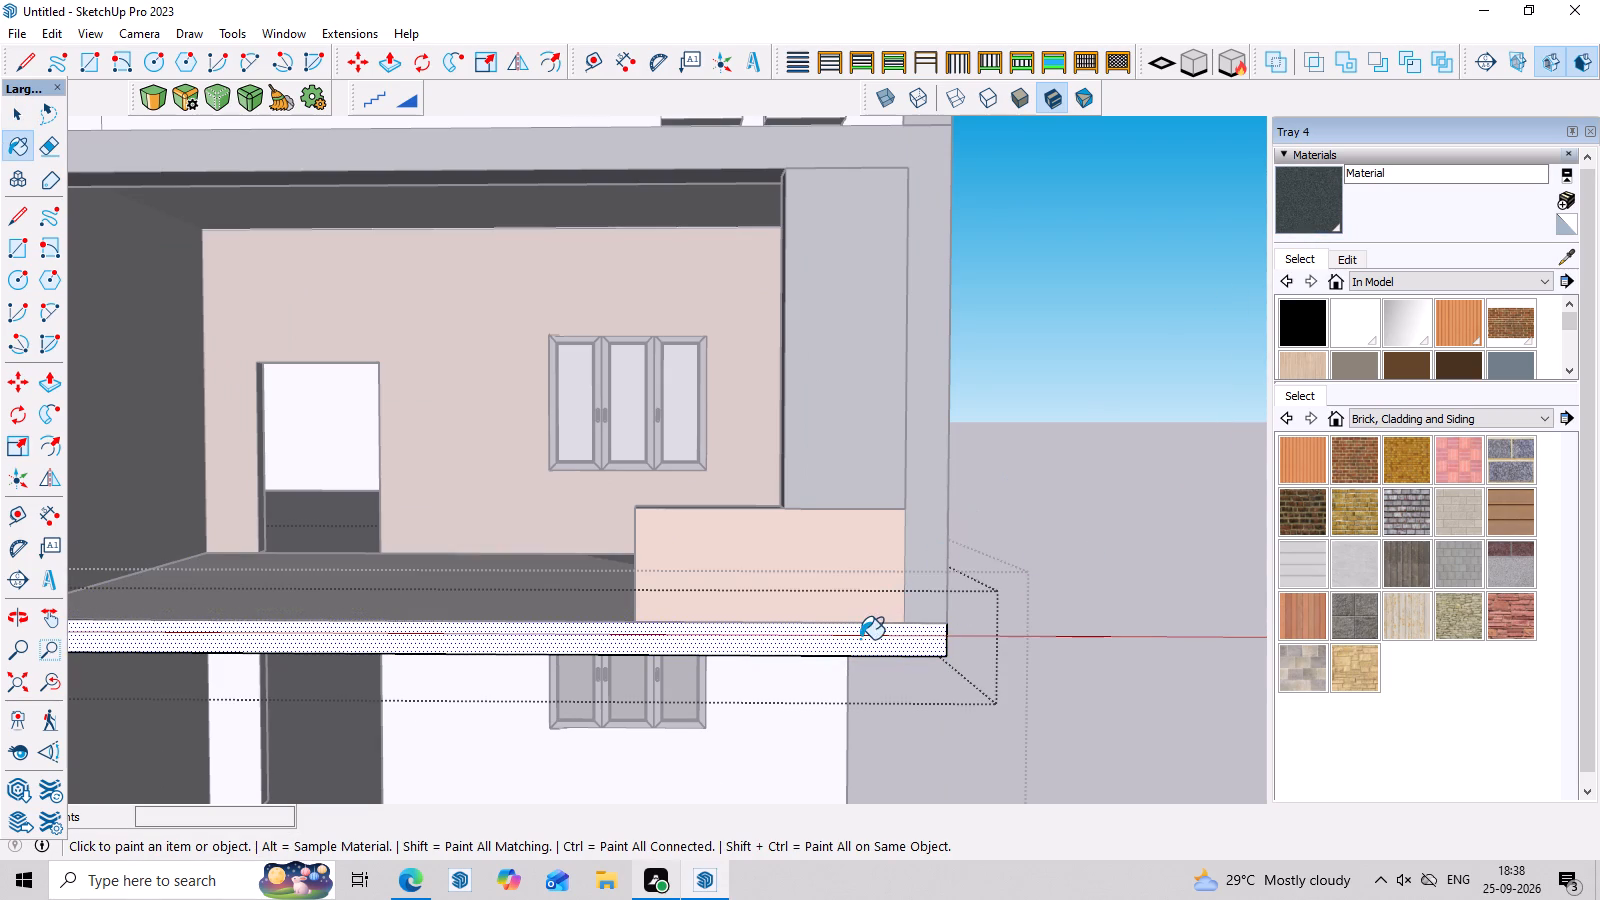
{"action": "left_click", "coordinate": [860, 639]}
{"action": "key", "text": "space"}
{"action": "left_click", "coordinate": [1079, 422]}
{"action": "scroll", "coordinate": [1079, 422], "scroll_direction": "down", "scroll_amount": 4}
{"action": "left_click", "coordinate": [1079, 422]}
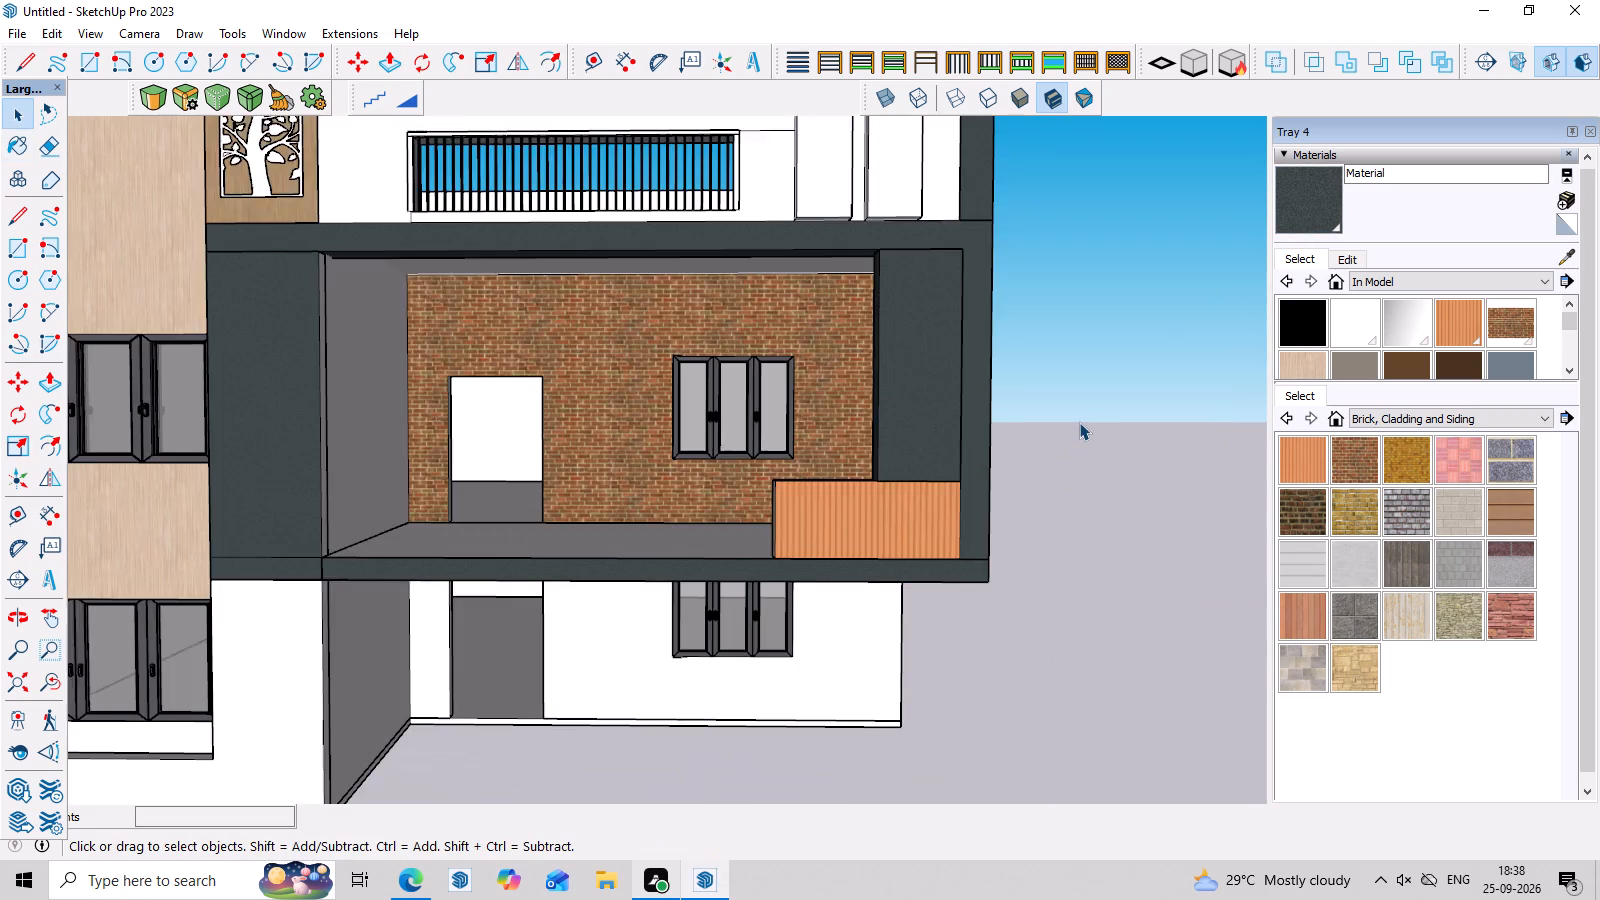
Examine the front elevation with its dark grey balcony frame and column.
{"action": "scroll", "coordinate": [1061, 439], "scroll_direction": "down", "scroll_amount": 4}
{"action": "middle_click_drag", "start_coordinate": [1043, 515], "coordinate": [1061, 517]}
{"action": "scroll", "coordinate": [1065, 512], "scroll_direction": "up", "scroll_amount": 5}
{"action": "scroll", "coordinate": [1061, 493], "scroll_direction": "down", "scroll_amount": 11}
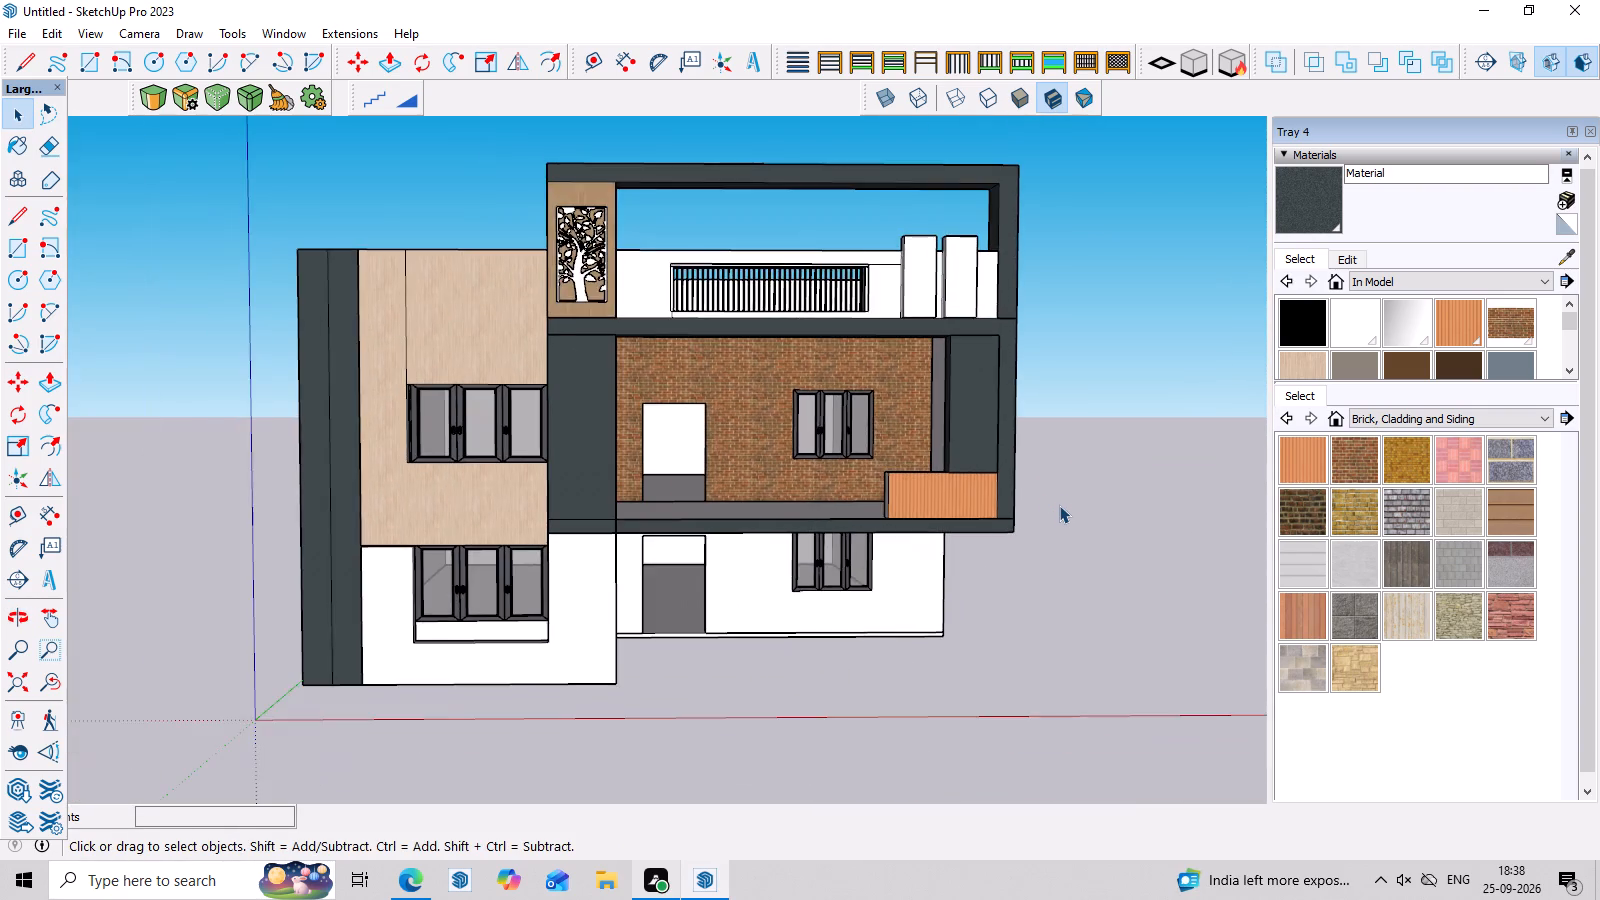
{"action": "middle_click_drag", "start_coordinate": [1059, 506], "coordinate": [1031, 551]}
{"action": "scroll", "coordinate": [1028, 541], "scroll_direction": "up", "scroll_amount": 2}
{"action": "middle_click_drag", "start_coordinate": [1028, 539], "coordinate": [1033, 487]}
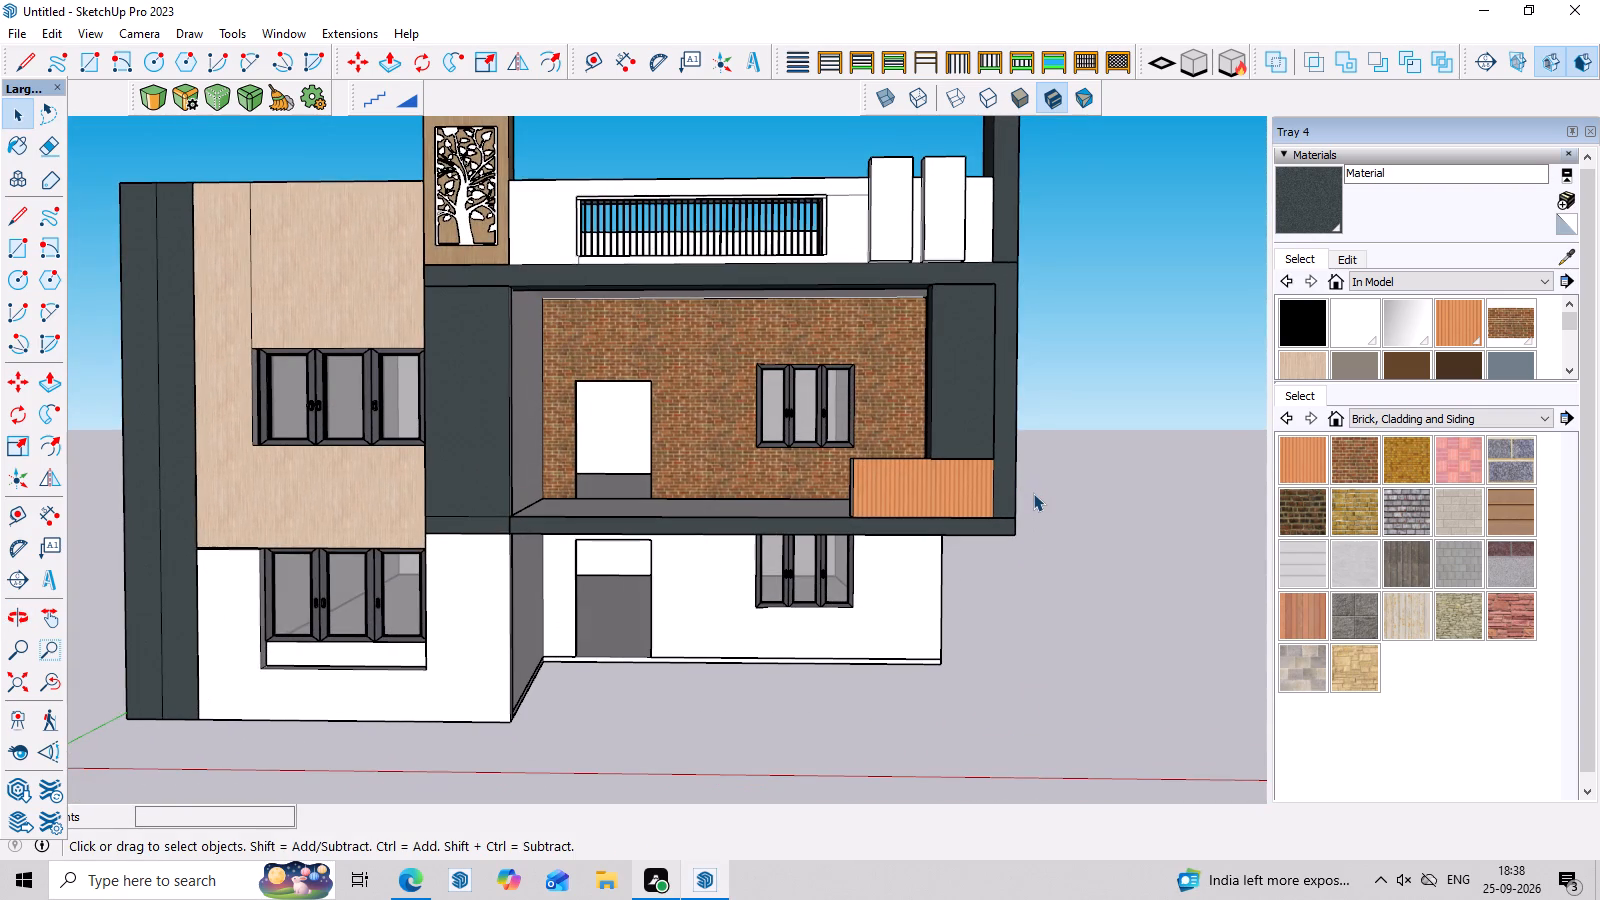
{"action": "scroll", "coordinate": [656, 441], "scroll_direction": "up", "scroll_amount": 2}
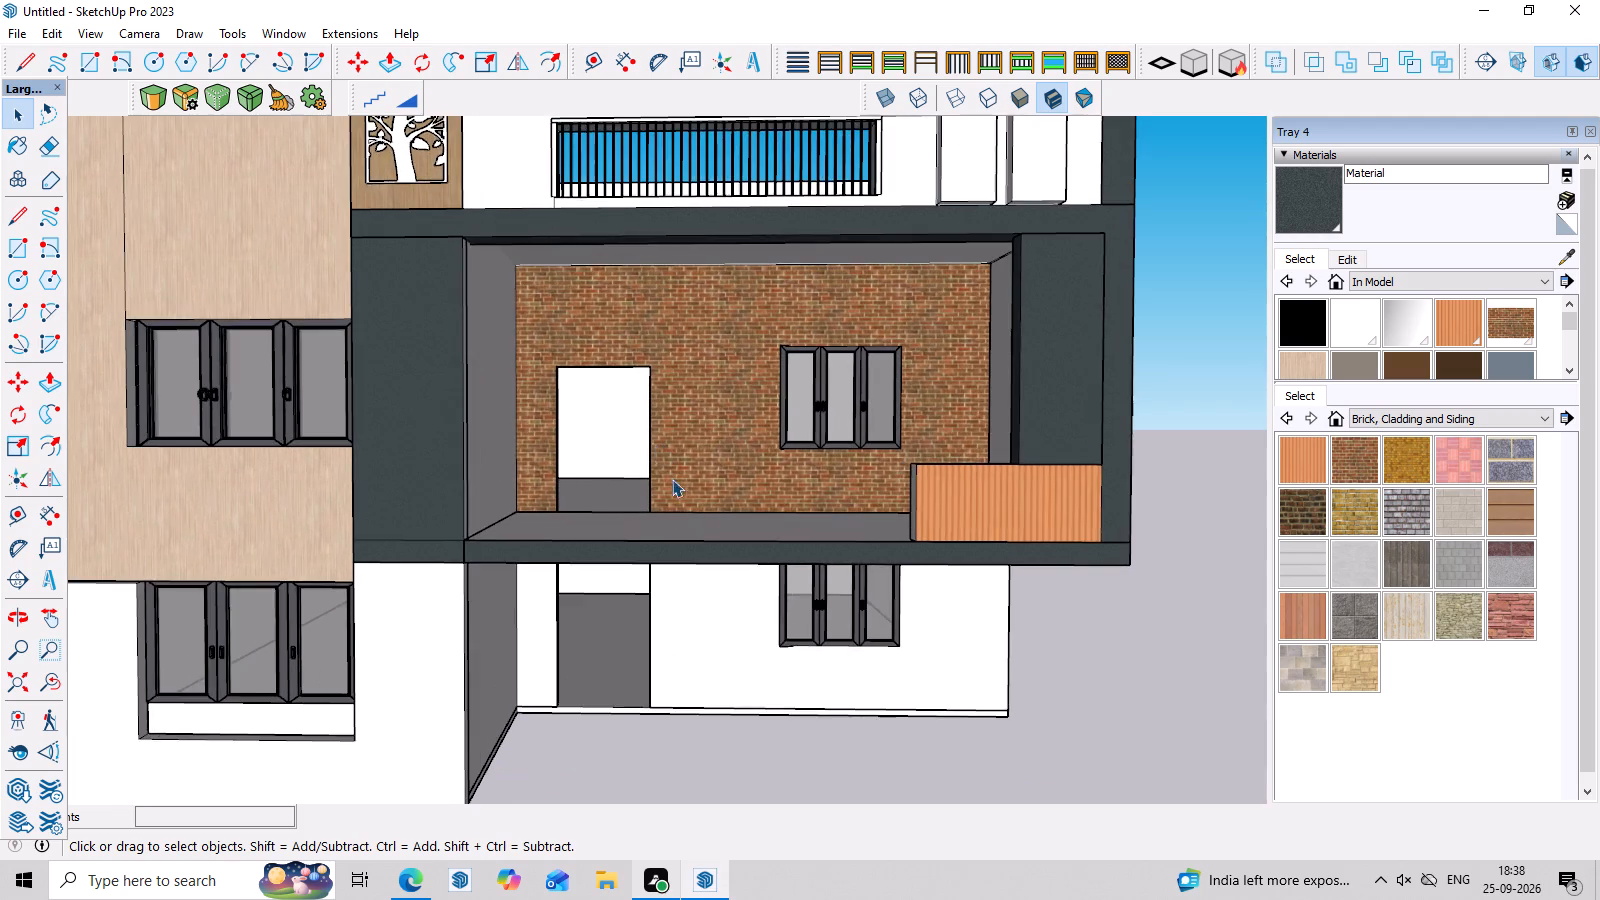
Draw a line from back to front across the low wall's exposed end face, about a third of the way up.
{"action": "middle_click_drag", "start_coordinate": [674, 491], "coordinate": [681, 567]}
{"action": "middle_click_drag", "start_coordinate": [813, 532], "coordinate": [820, 568]}
{"action": "scroll", "coordinate": [876, 553], "scroll_direction": "up", "scroll_amount": 3}
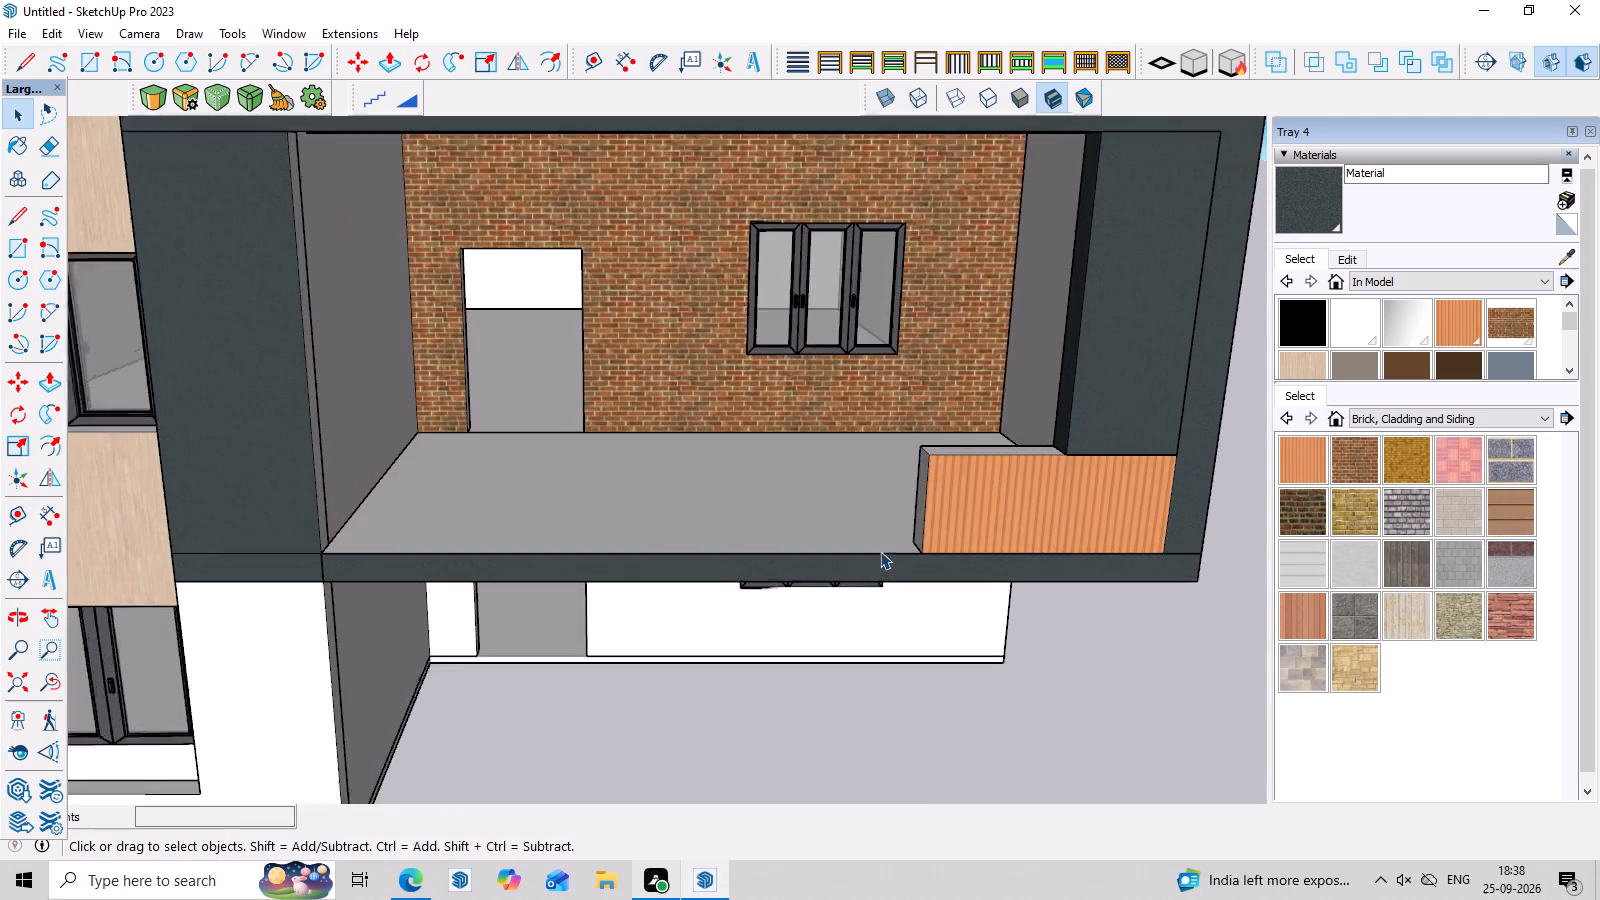
{"action": "scroll", "coordinate": [880, 551], "scroll_direction": "up", "scroll_amount": 3}
{"action": "middle_click_drag", "start_coordinate": [942, 526], "coordinate": [964, 516]}
{"action": "key", "text": "l"}
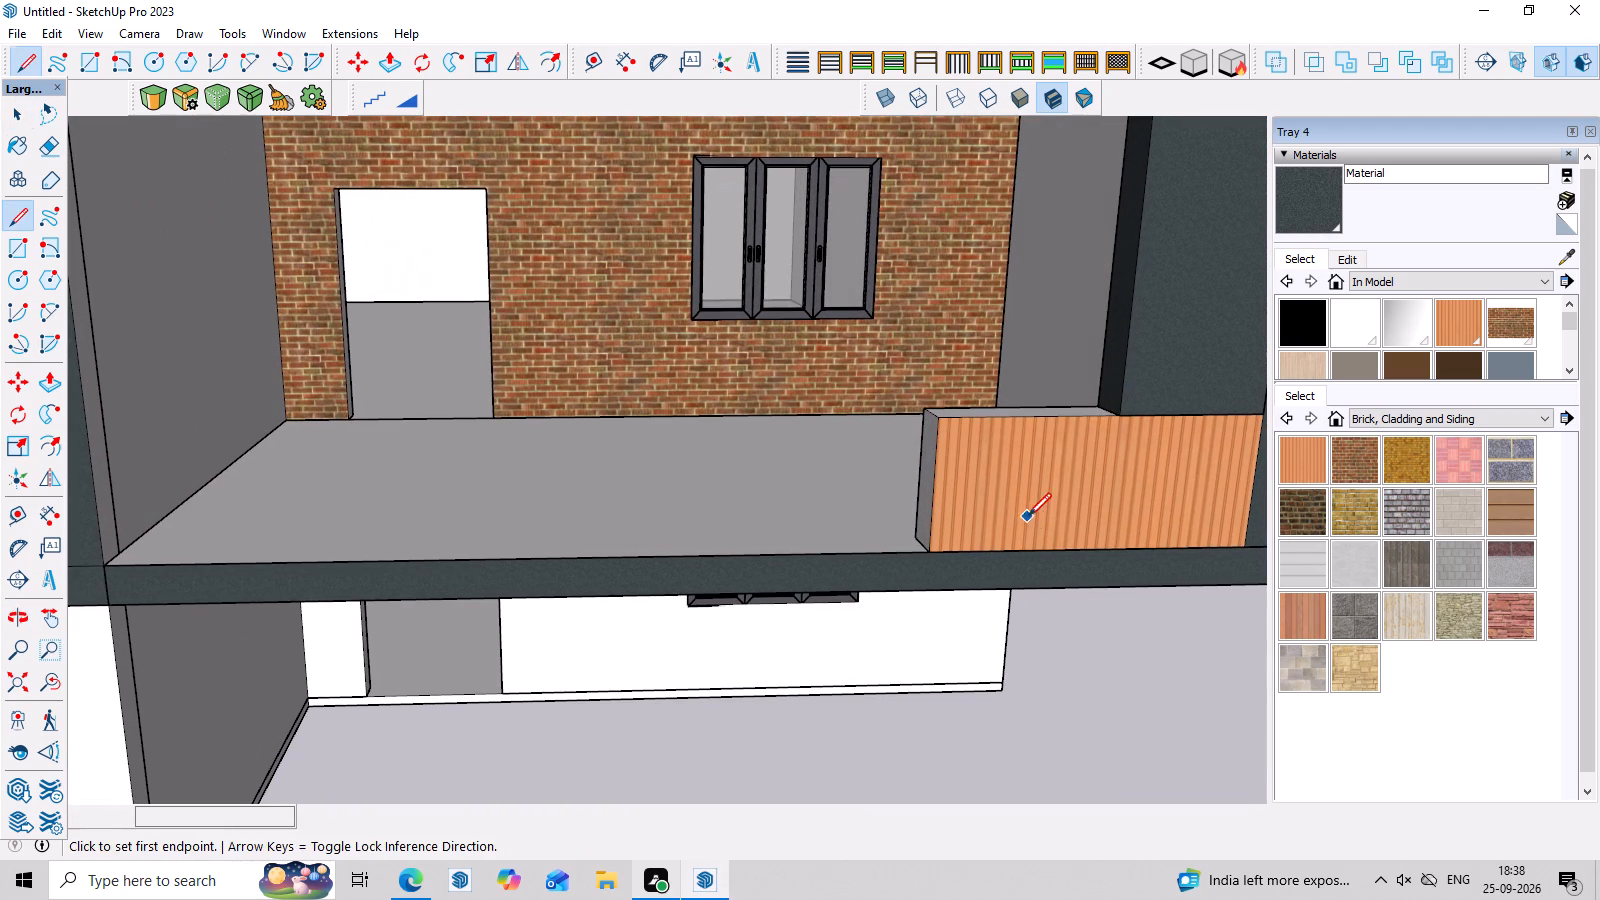
{"action": "scroll", "coordinate": [984, 491], "scroll_direction": "up", "scroll_amount": 5}
{"action": "middle_click_drag", "start_coordinate": [926, 506], "coordinate": [988, 521]}
{"action": "scroll", "coordinate": [957, 517], "scroll_direction": "up", "scroll_amount": 3}
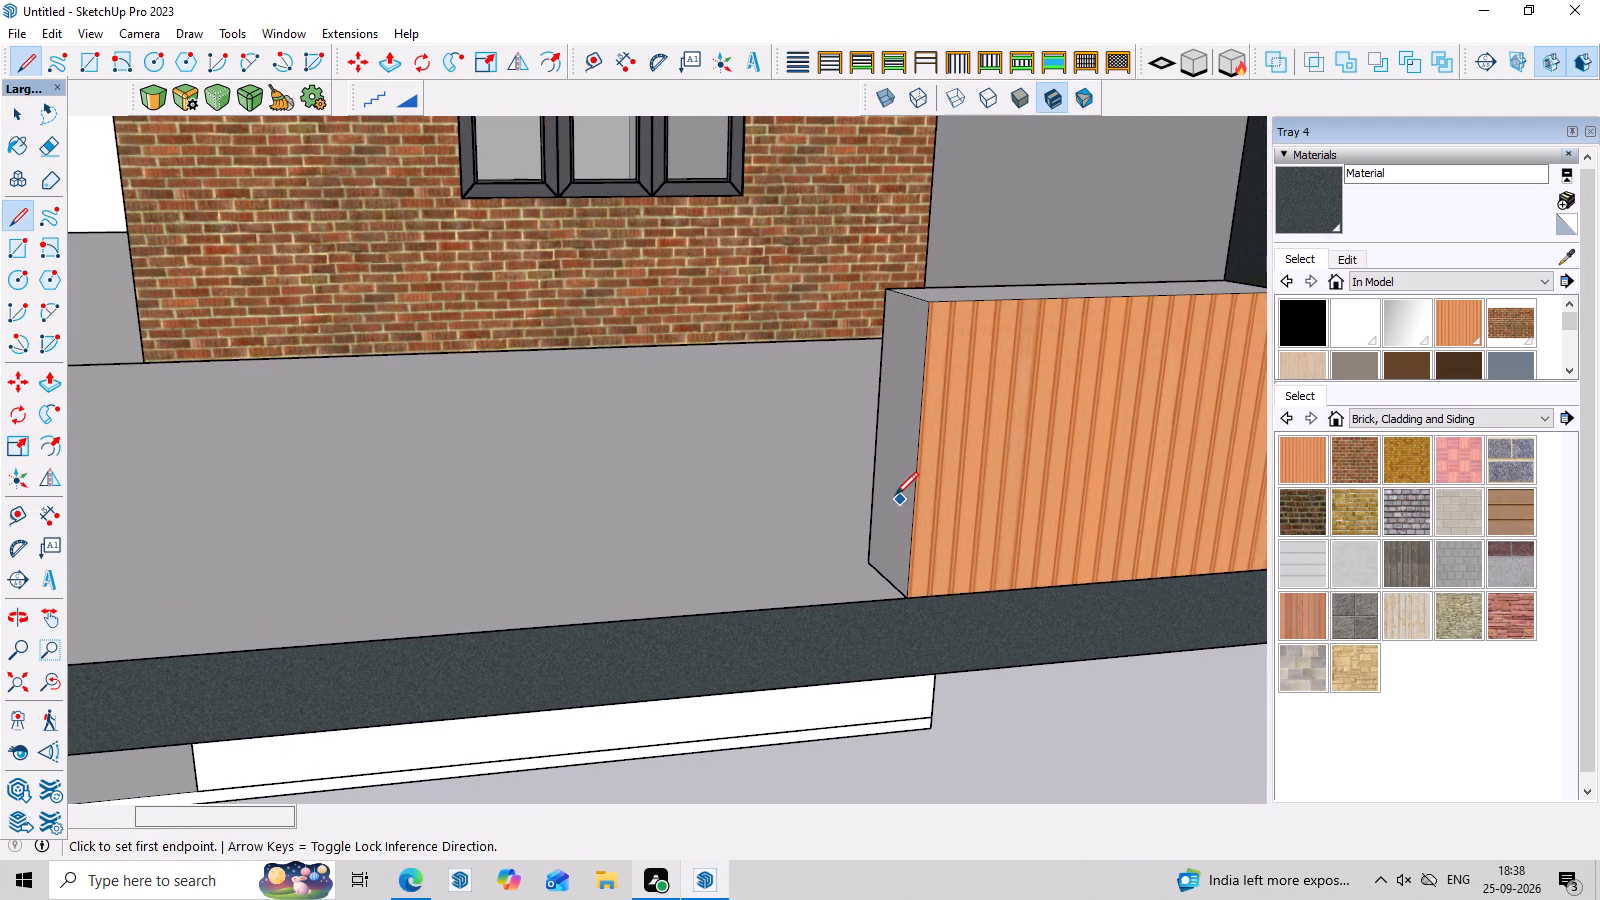
{"action": "left_click", "coordinate": [872, 493]}
{"action": "left_click", "coordinate": [912, 523]}
{"action": "key", "text": "space"}
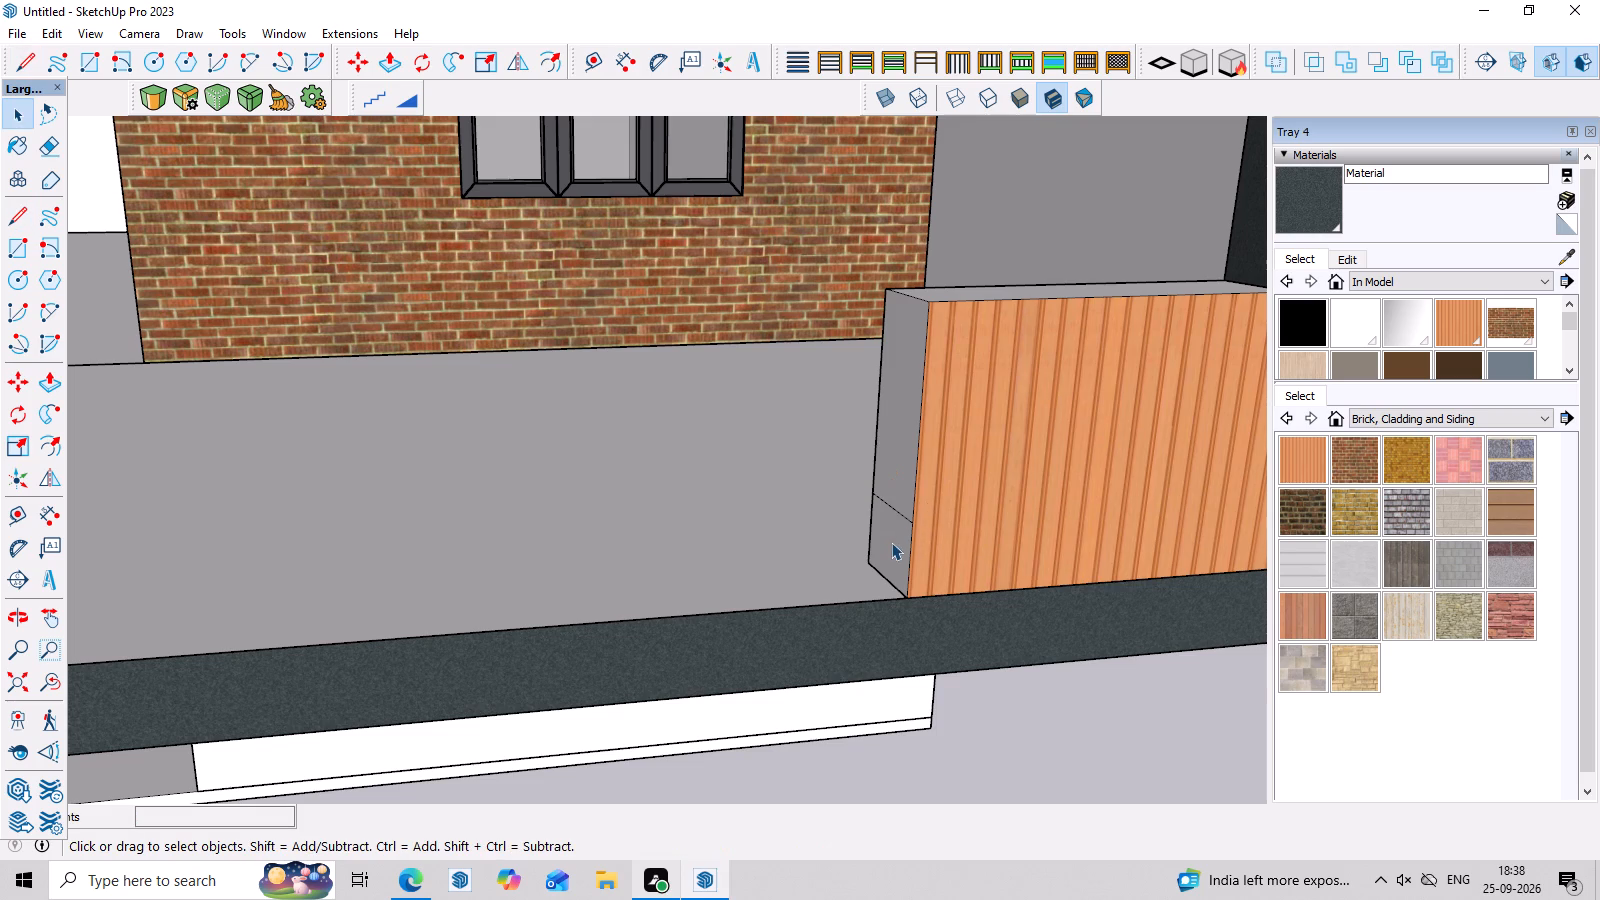
Group the lower part of the low wall's end face with its edges, and open the group for editing.
{"action": "left_click", "coordinate": [891, 542]}
{"action": "double_click", "coordinate": [891, 542]}
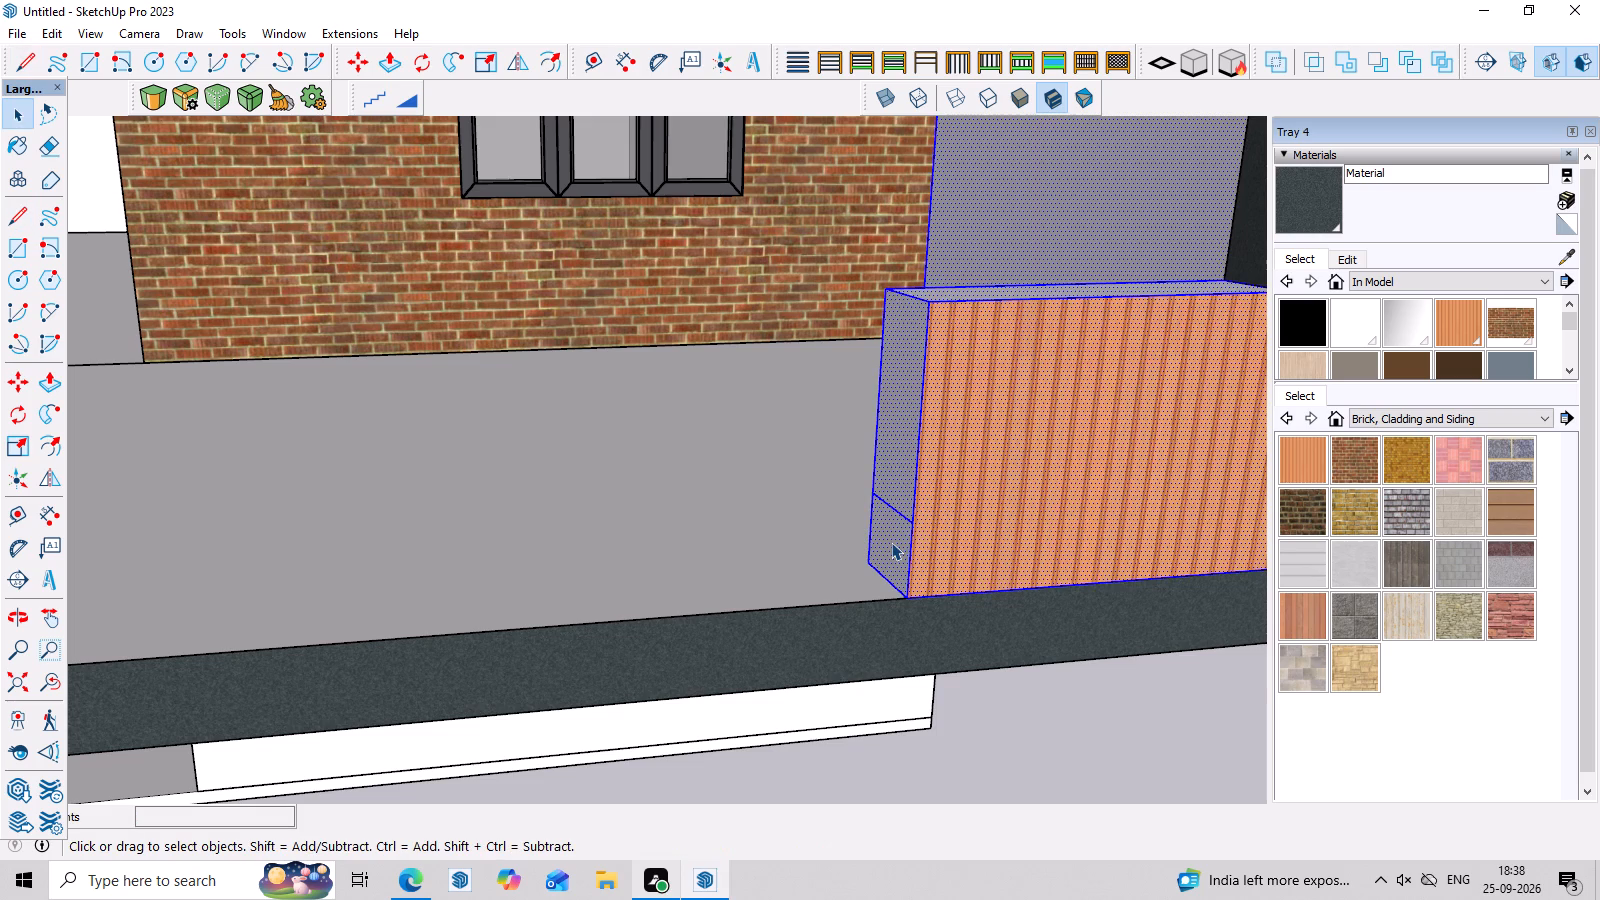
{"action": "left_click", "coordinate": [891, 542]}
{"action": "left_click", "coordinate": [891, 542]}
{"action": "left_click", "coordinate": [891, 542]}
{"action": "right_click", "coordinate": [891, 542]}
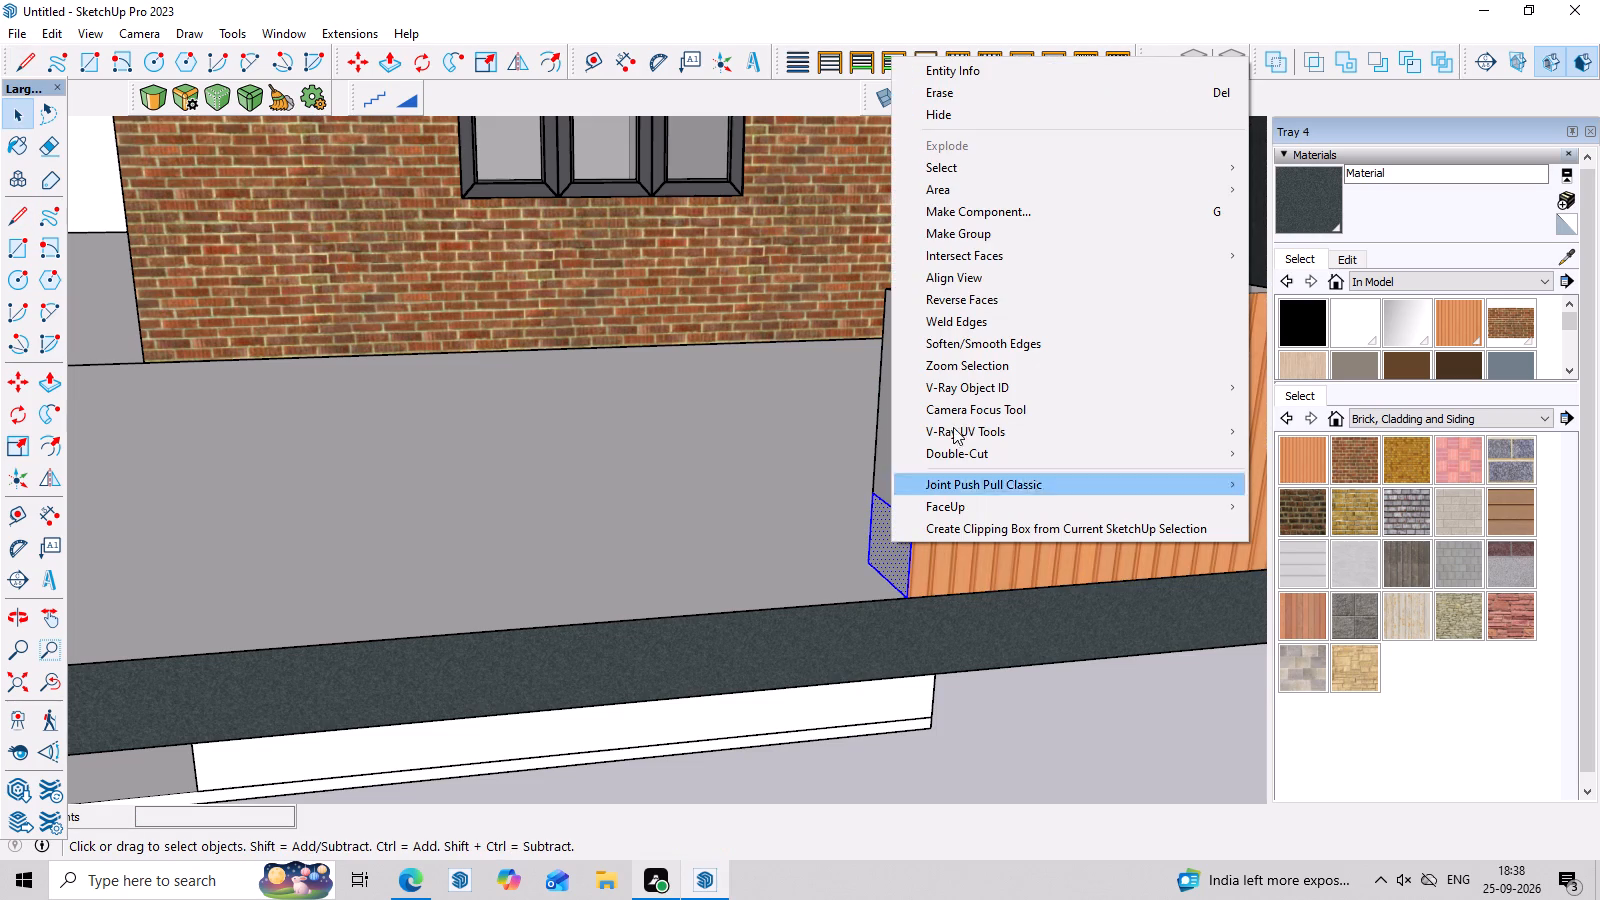
{"action": "left_click", "coordinate": [1022, 225]}
{"action": "double_click", "coordinate": [894, 565]}
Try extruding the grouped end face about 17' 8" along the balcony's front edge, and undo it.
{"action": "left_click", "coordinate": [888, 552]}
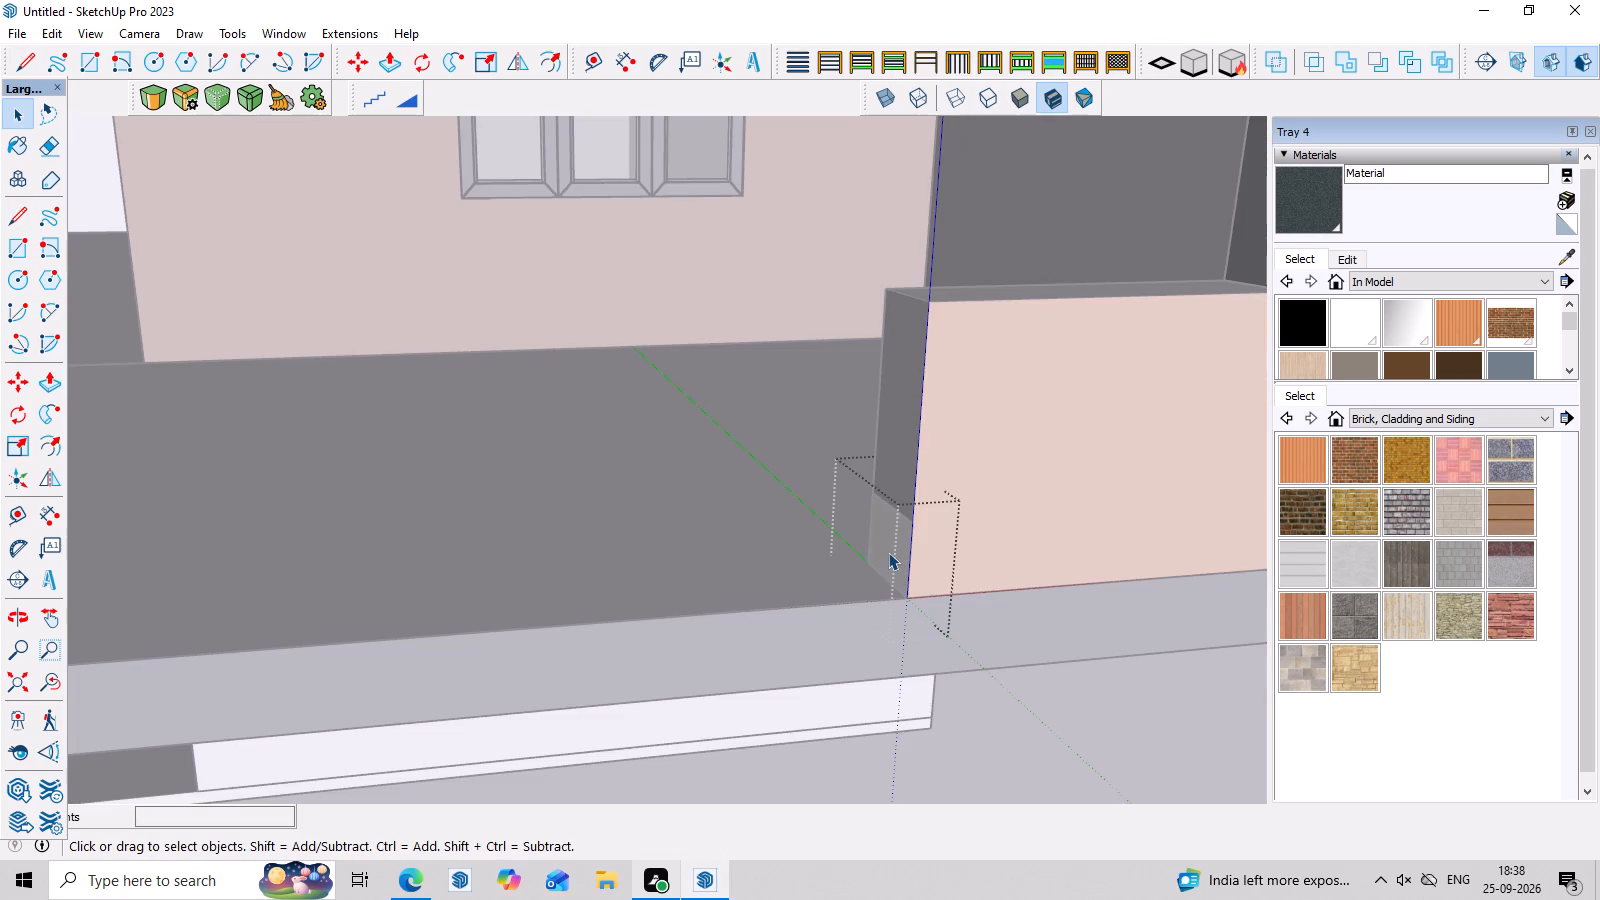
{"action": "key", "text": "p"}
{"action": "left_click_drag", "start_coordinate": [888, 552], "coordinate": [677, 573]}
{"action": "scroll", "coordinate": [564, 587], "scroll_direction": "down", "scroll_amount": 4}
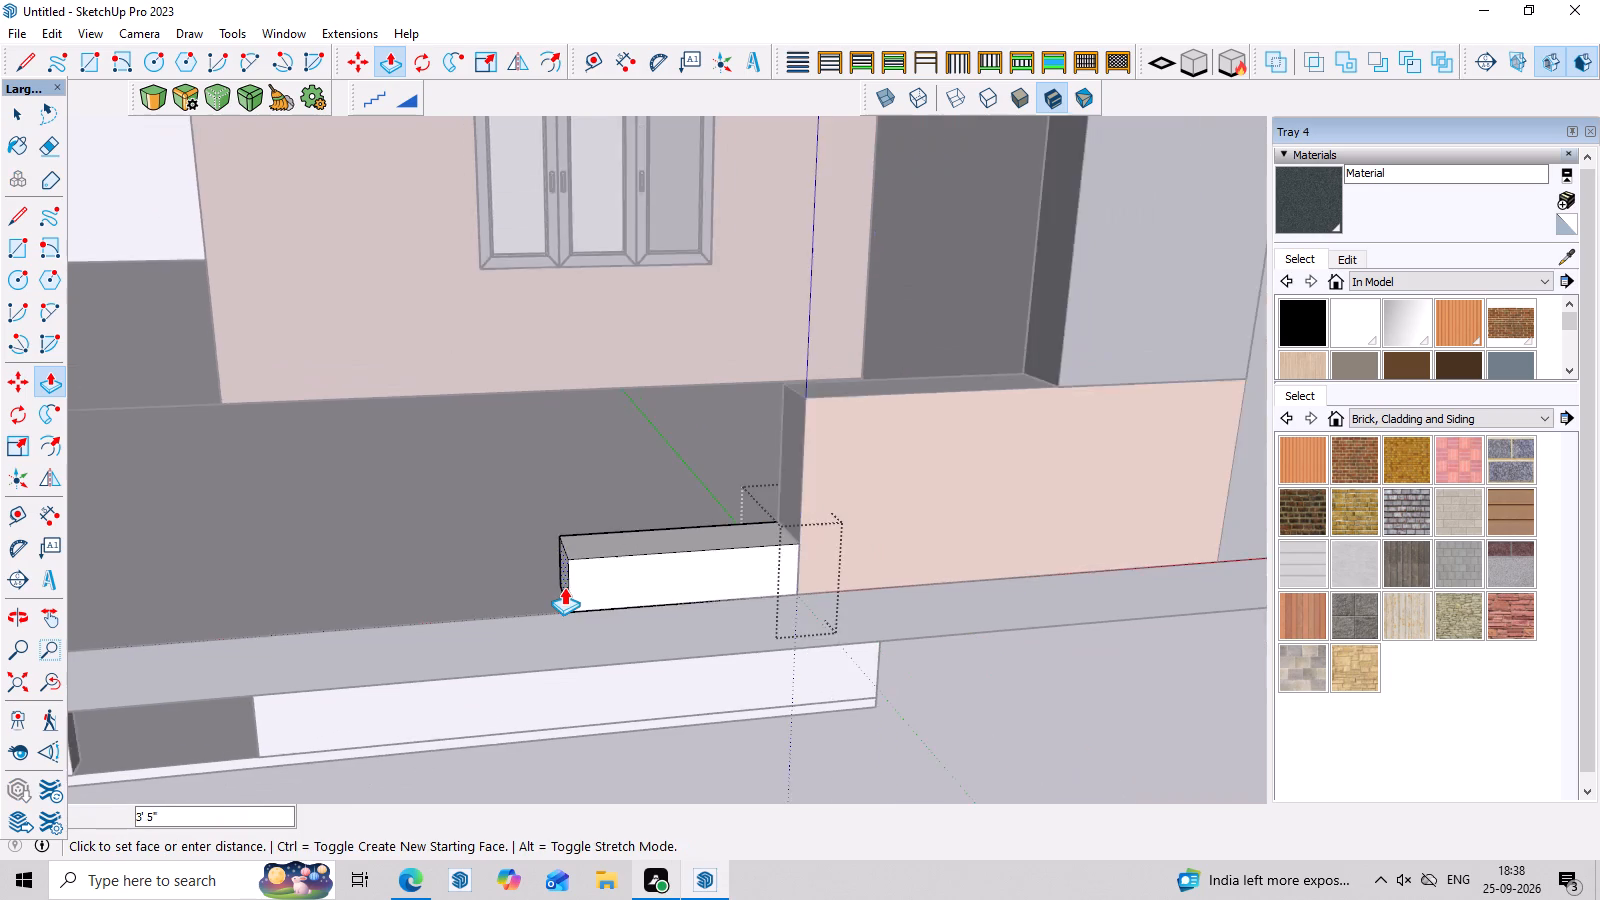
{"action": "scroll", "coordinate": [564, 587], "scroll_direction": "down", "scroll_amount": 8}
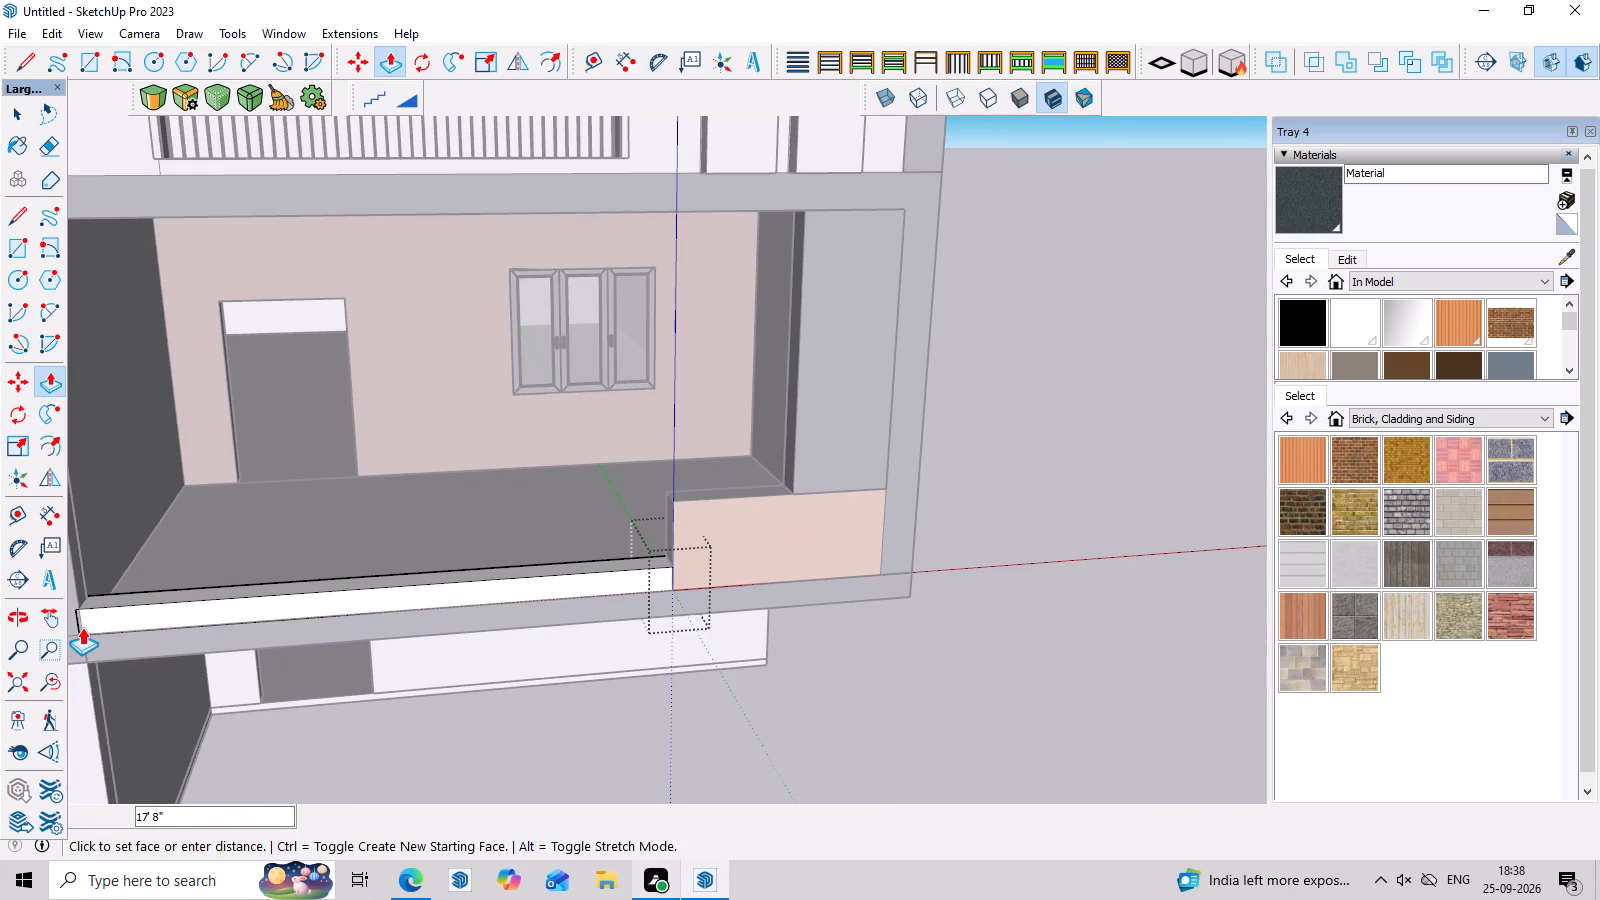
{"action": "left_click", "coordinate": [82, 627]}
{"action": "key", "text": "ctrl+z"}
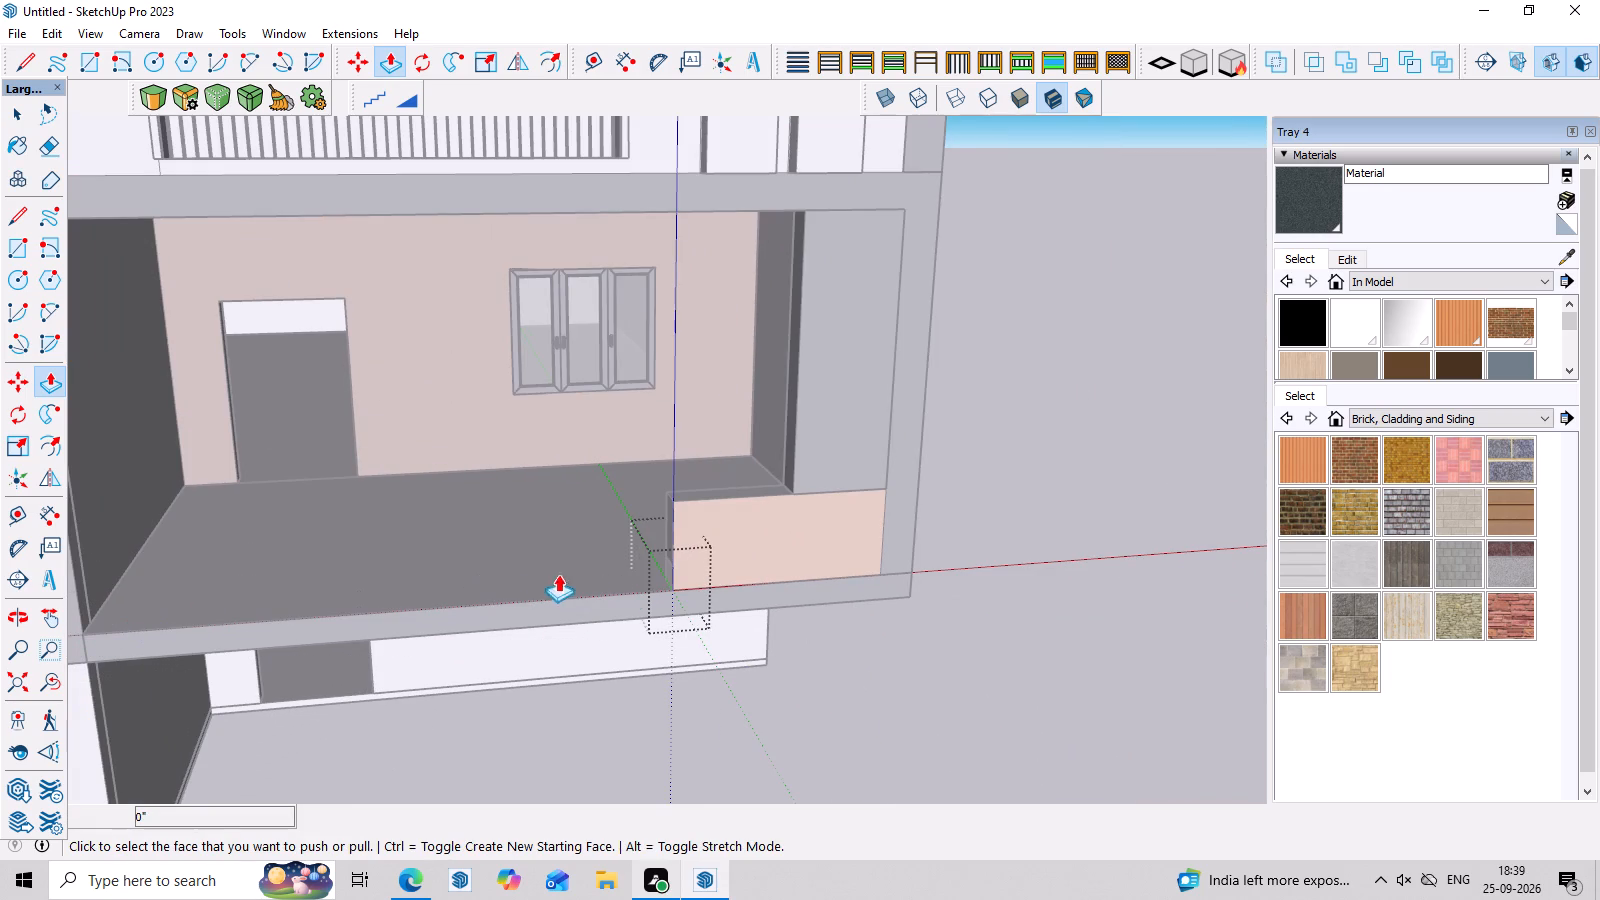
Extrude the grouped end face about 17' 7" along the balcony's front edge to the opposite wall as a curb, and leave the group.
{"action": "left_click", "coordinate": [664, 571]}
{"action": "middle_click_drag", "start_coordinate": [660, 575], "coordinate": [756, 548]}
{"action": "scroll", "coordinate": [671, 609], "scroll_direction": "up", "scroll_amount": 3}
{"action": "left_click", "coordinate": [683, 555]}
{"action": "scroll", "coordinate": [466, 623], "scroll_direction": "down", "scroll_amount": 6}
{"action": "left_click", "coordinate": [108, 666]}
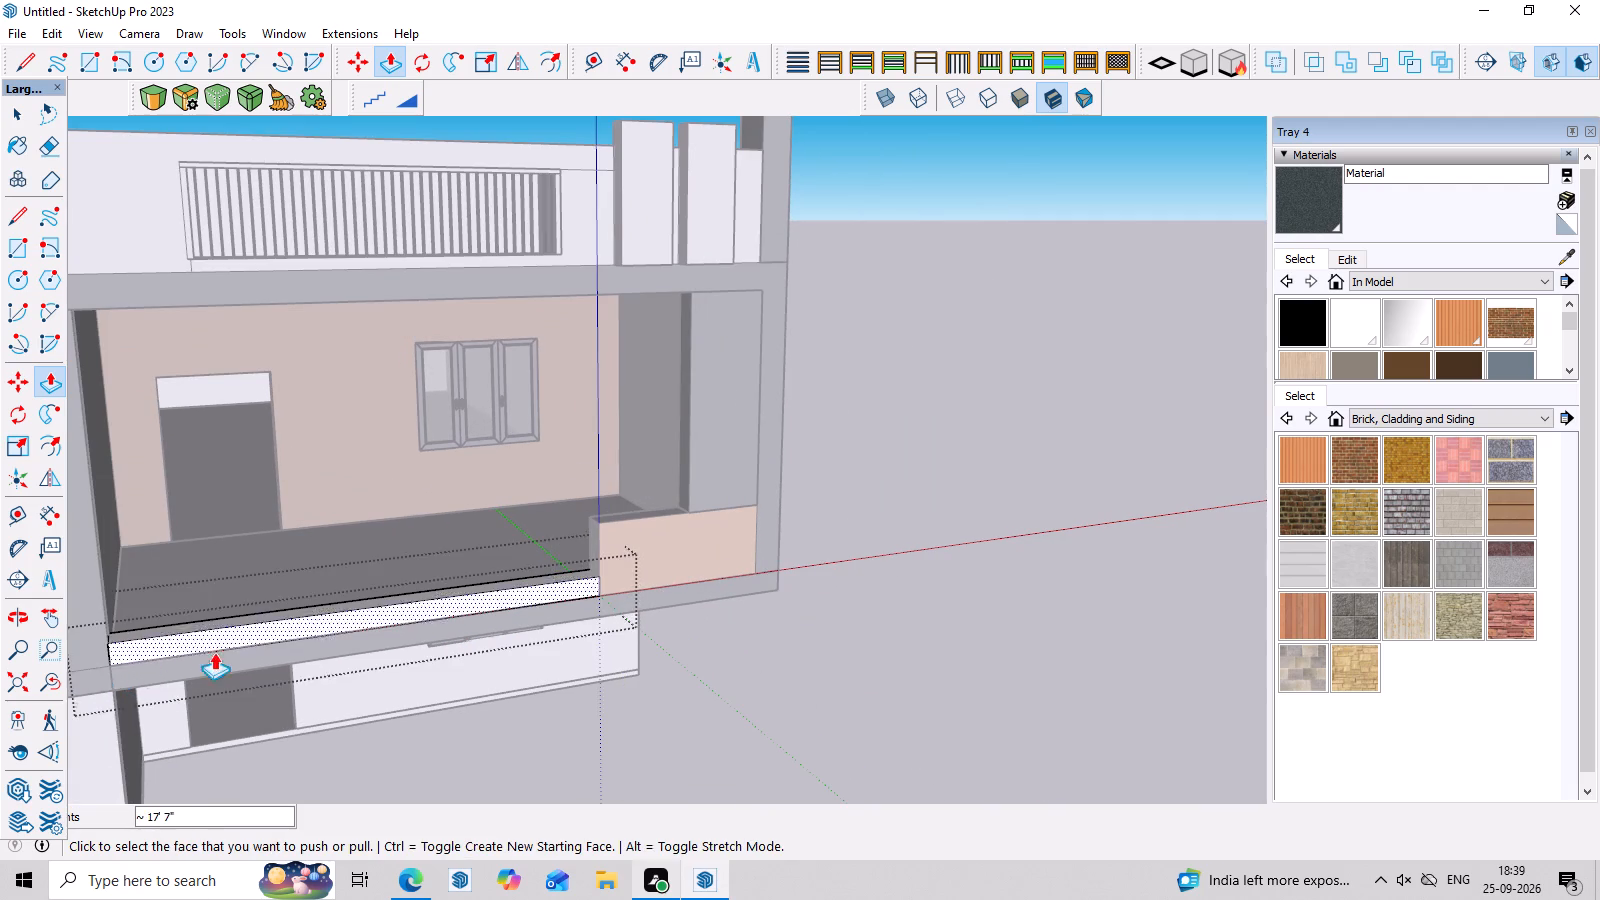
{"action": "scroll", "coordinate": [271, 651], "scroll_direction": "down", "scroll_amount": 3}
{"action": "middle_click_drag", "start_coordinate": [449, 652], "coordinate": [373, 498]}
{"action": "key", "text": "space"}
{"action": "left_click", "coordinate": [769, 494]}
Examine the elevation and the balcony's curb, low wall and column from several angles.
{"action": "scroll", "coordinate": [789, 532], "scroll_direction": "down", "scroll_amount": 4}
{"action": "middle_click_drag", "start_coordinate": [884, 579], "coordinate": [816, 628]}
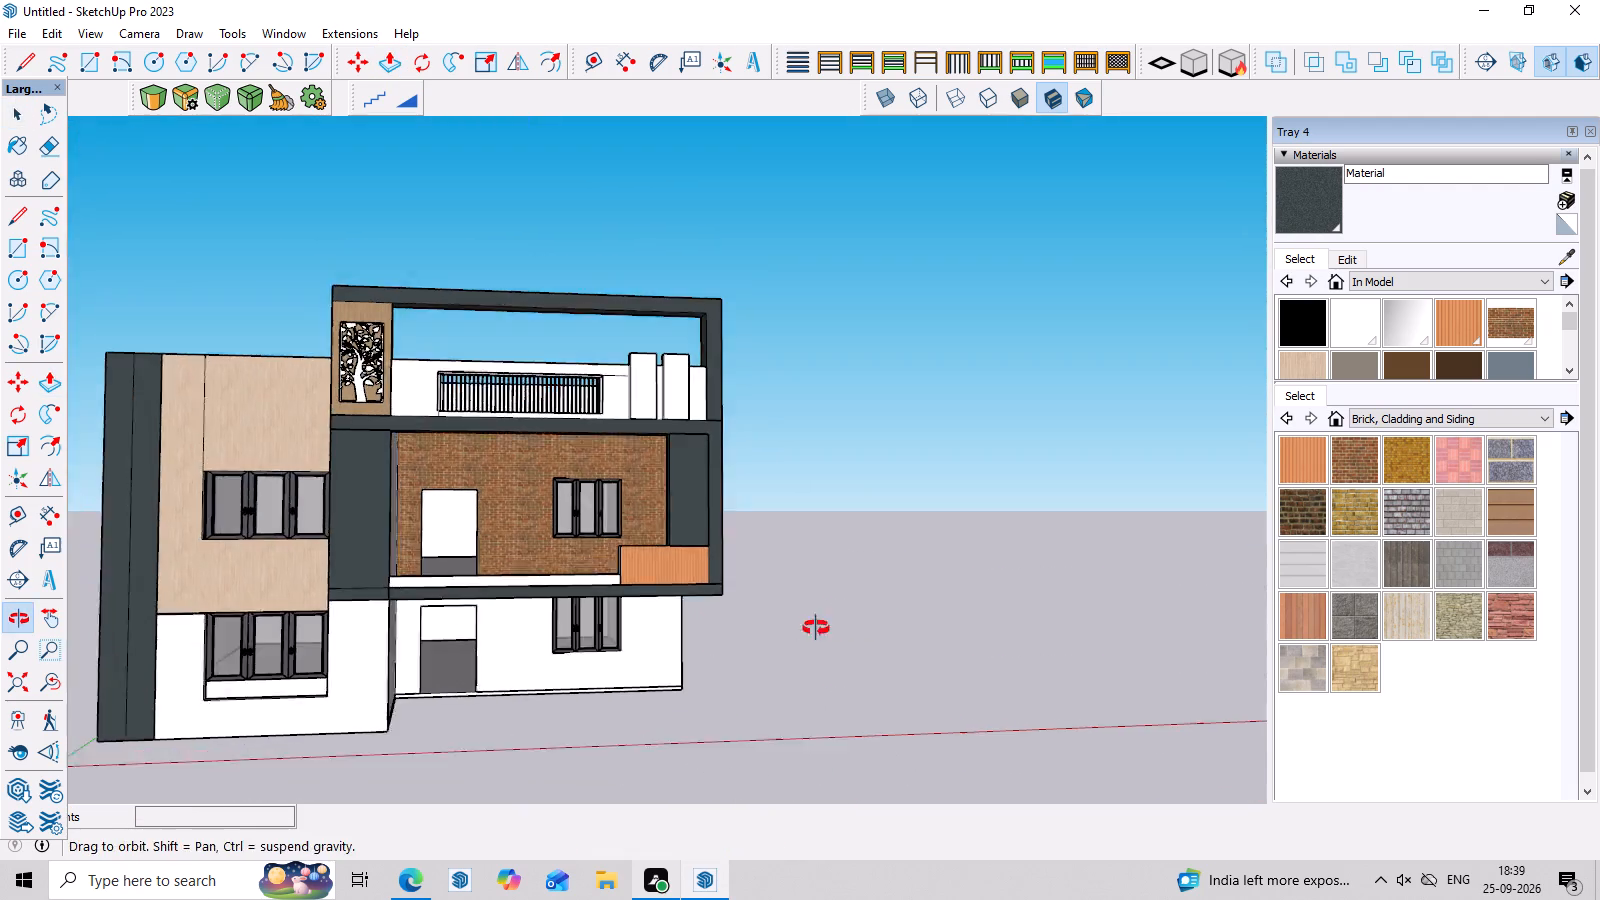
{"action": "middle_click_drag", "start_coordinate": [816, 628], "coordinate": [769, 632]}
{"action": "scroll", "coordinate": [766, 623], "scroll_direction": "up", "scroll_amount": 4}
{"action": "middle_click_drag", "start_coordinate": [768, 565], "coordinate": [778, 495]}
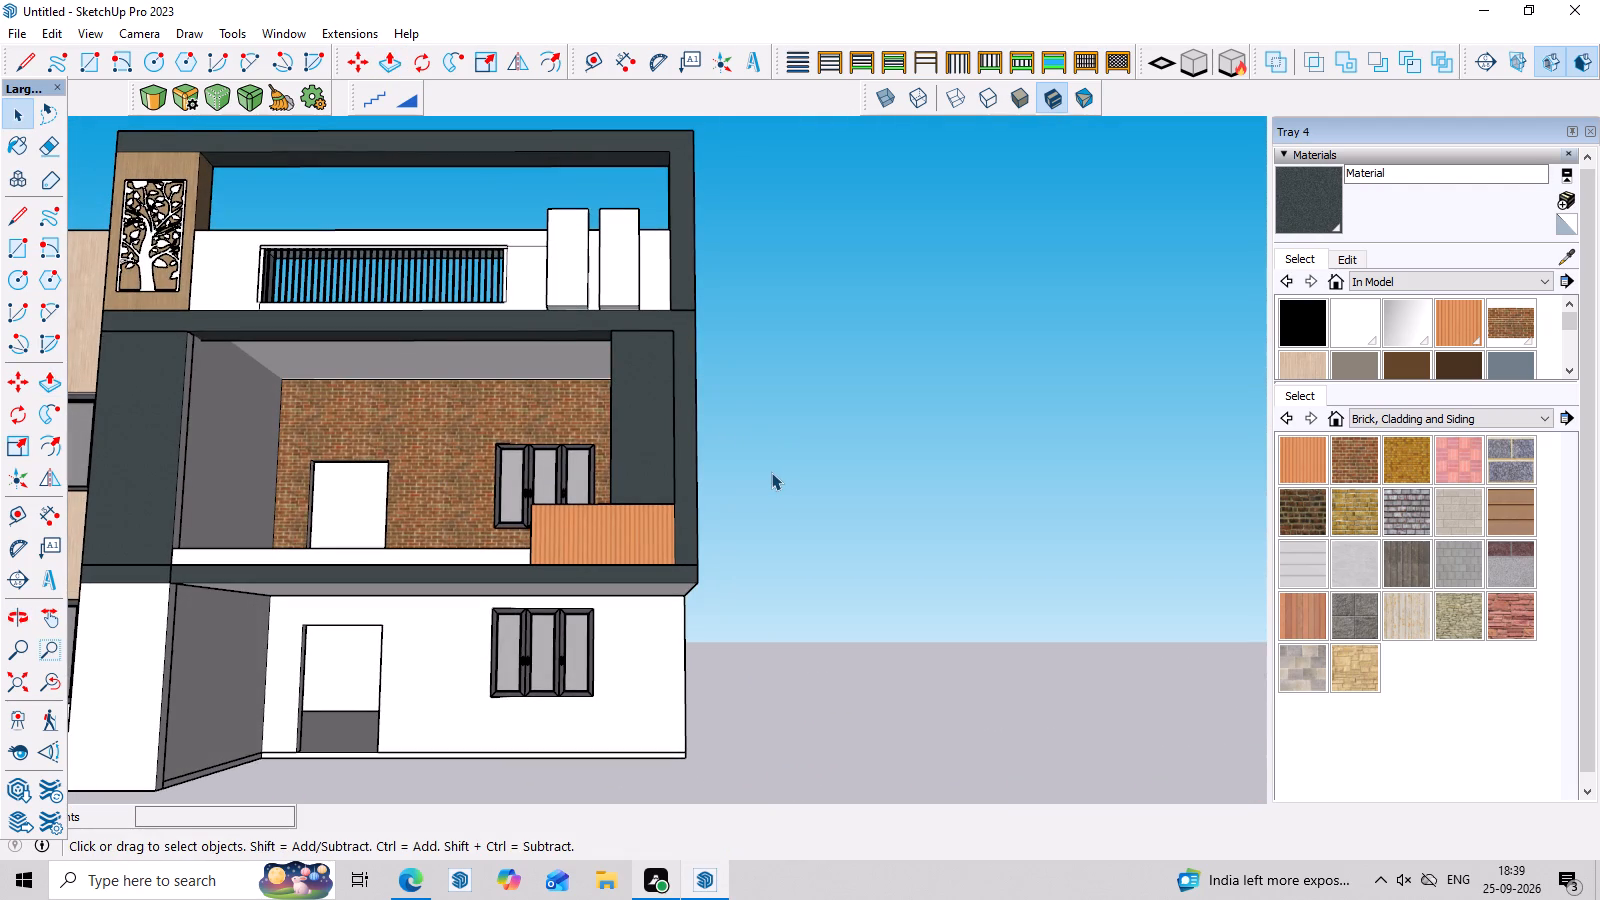
{"action": "scroll", "coordinate": [968, 451], "scroll_direction": "down", "scroll_amount": 9}
{"action": "scroll", "coordinate": [676, 347], "scroll_direction": "up", "scroll_amount": 8}
{"action": "middle_click_drag", "start_coordinate": [558, 335], "coordinate": [556, 365]}
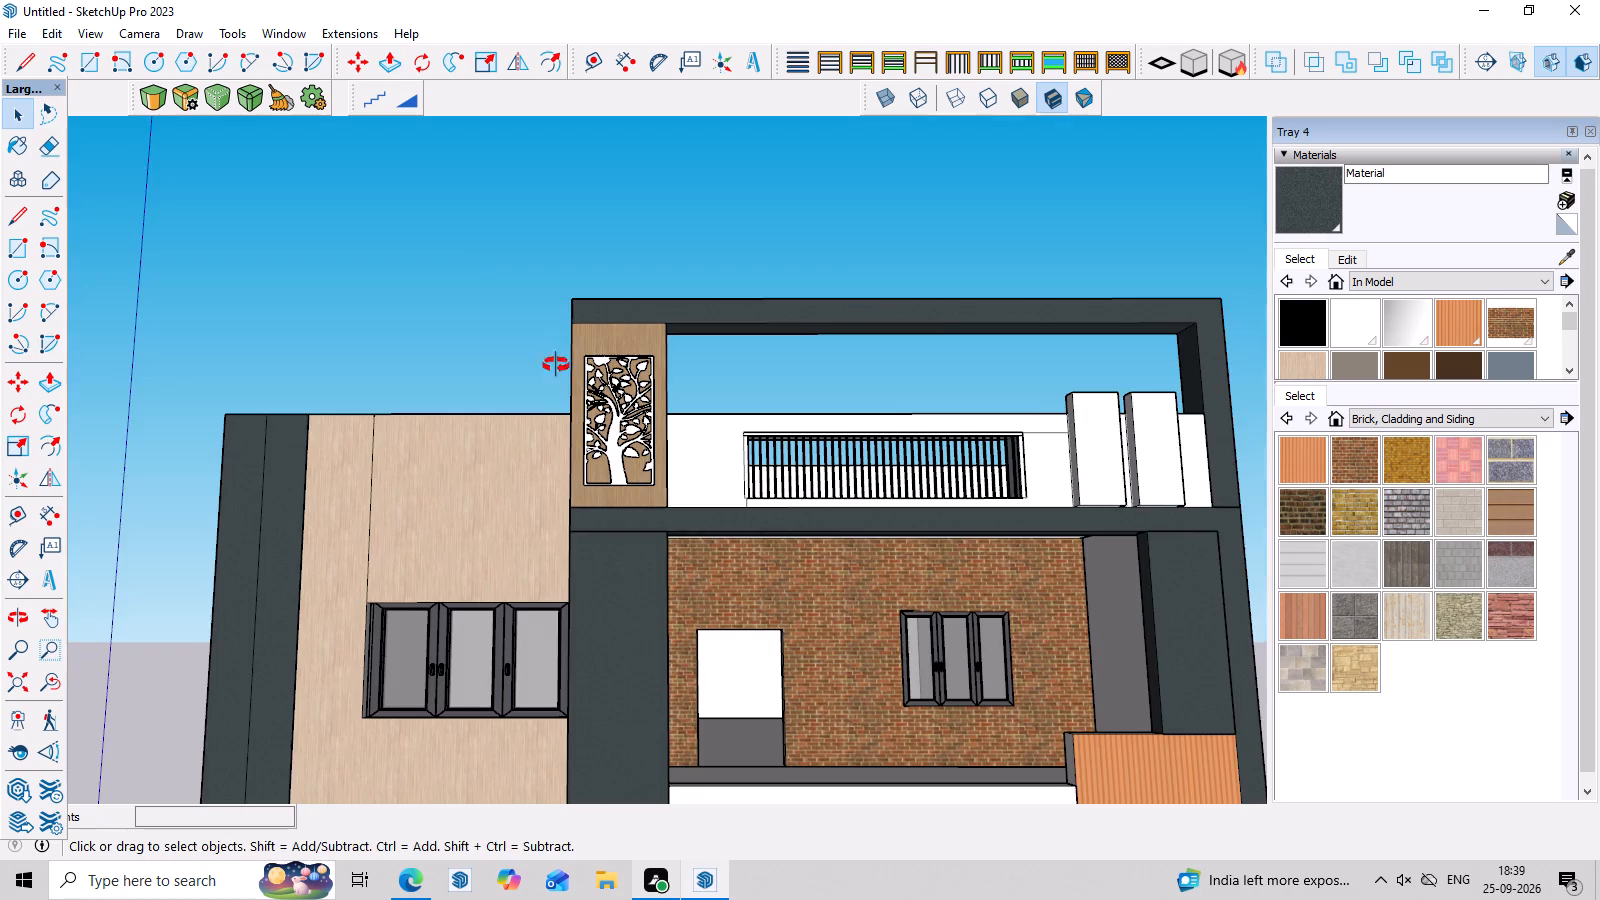
{"action": "middle_click_drag", "start_coordinate": [556, 365], "coordinate": [546, 441]}
{"action": "scroll", "coordinate": [545, 419], "scroll_direction": "down", "scroll_amount": 6}
{"action": "scroll", "coordinate": [858, 709], "scroll_direction": "up", "scroll_amount": 5}
{"action": "middle_click_drag", "start_coordinate": [874, 657], "coordinate": [878, 637]}
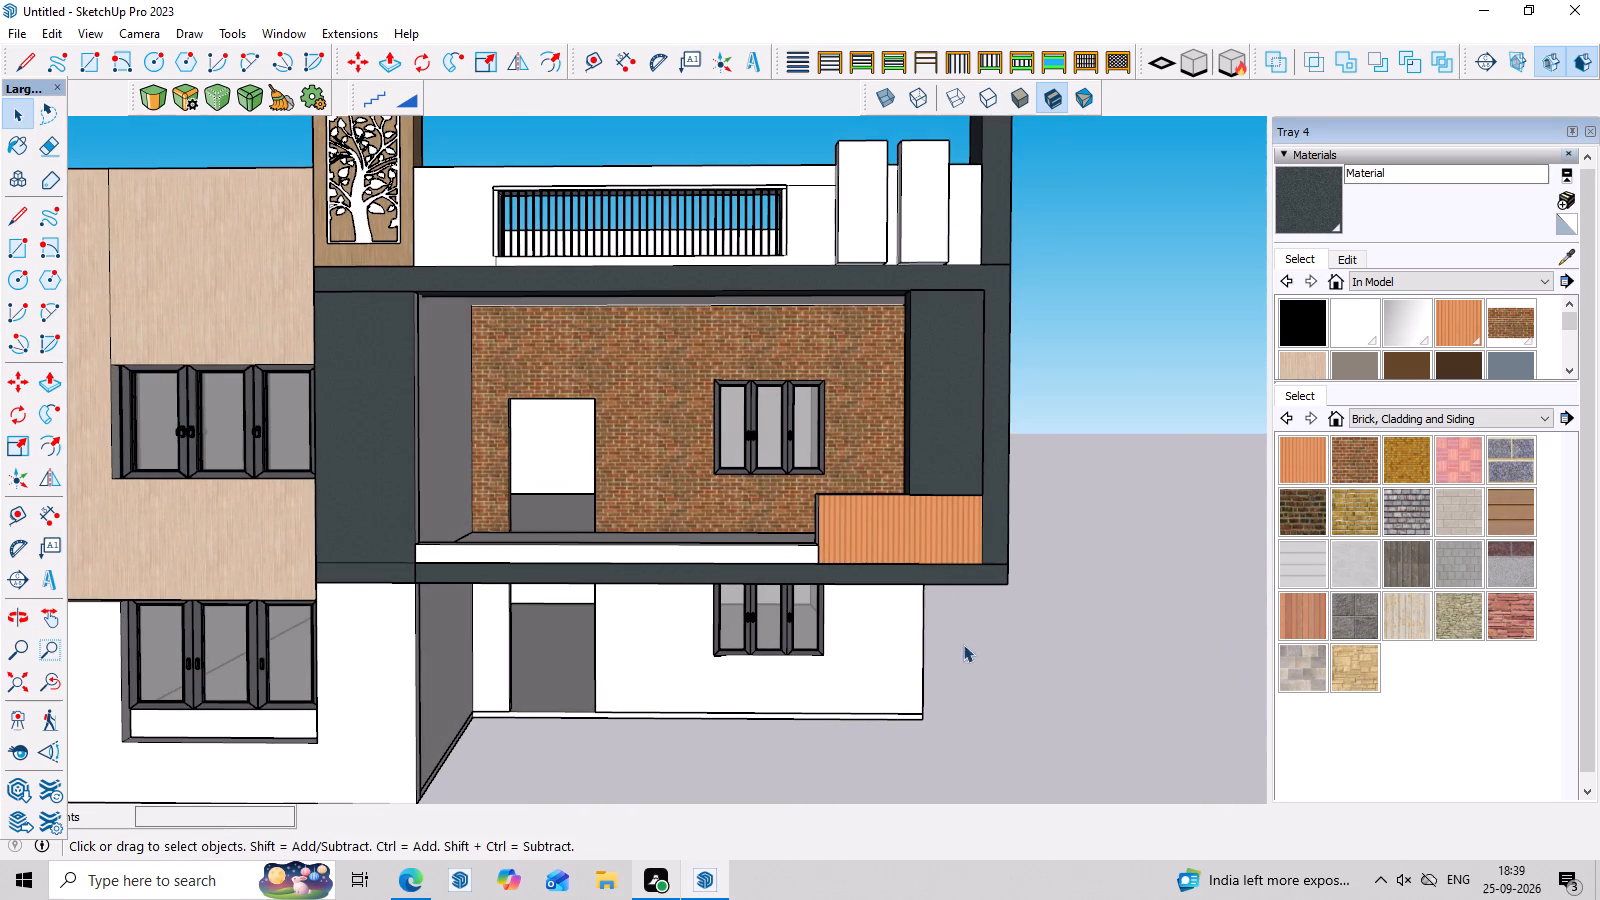
{"action": "middle_click_drag", "start_coordinate": [758, 508], "coordinate": [771, 522]}
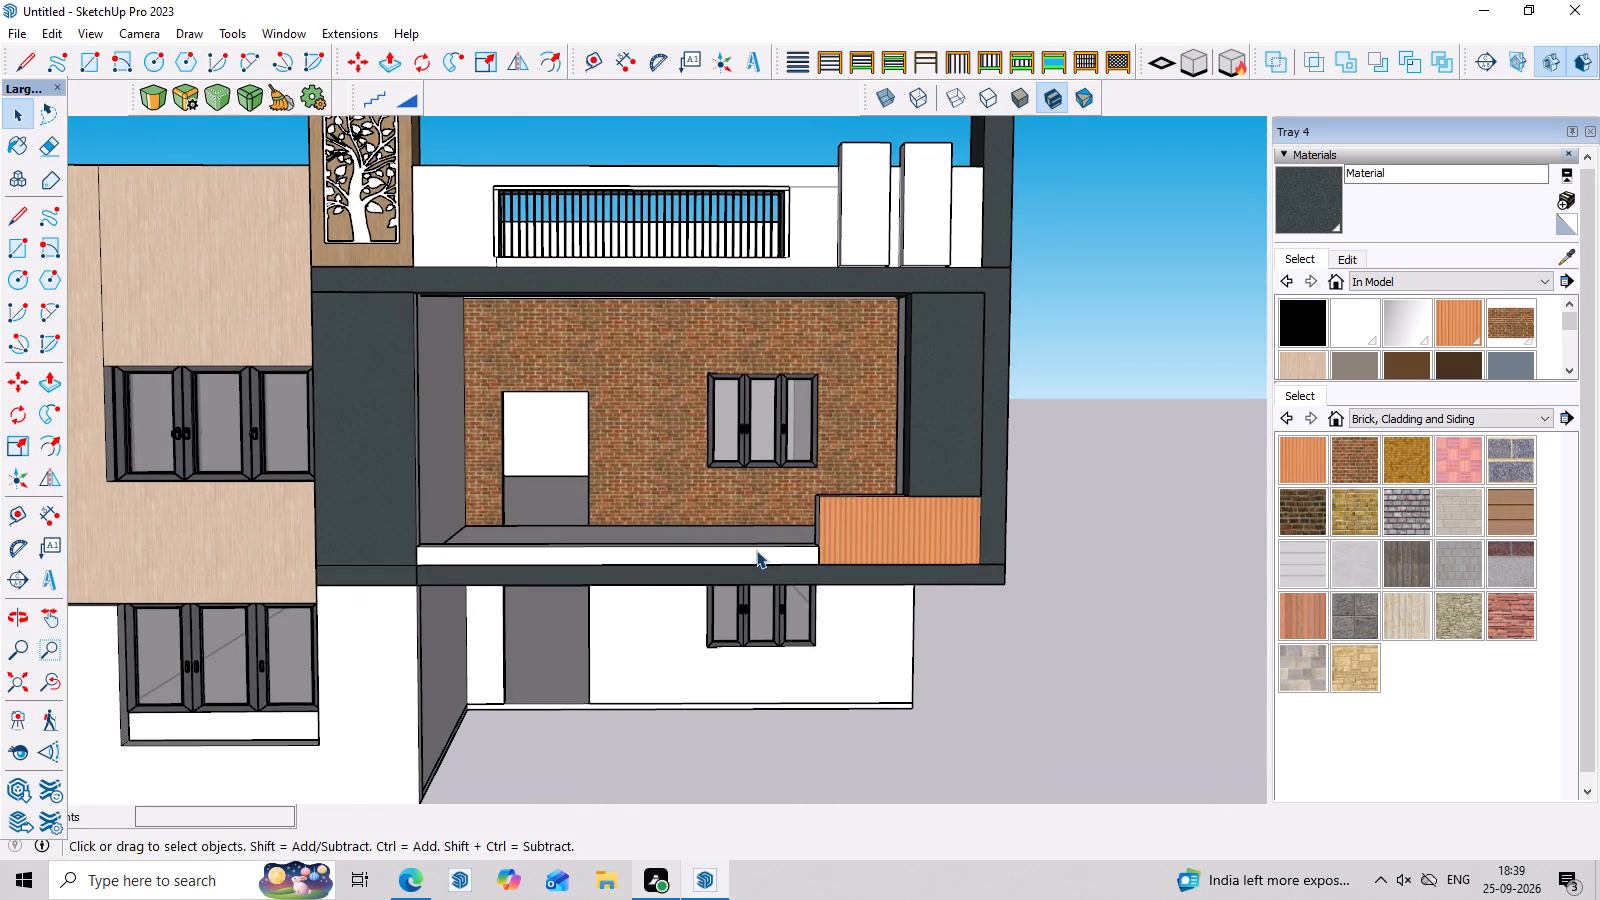
{"action": "scroll", "coordinate": [912, 448], "scroll_direction": "up", "scroll_amount": 3}
{"action": "middle_click_drag", "start_coordinate": [914, 437], "coordinate": [1019, 475]}
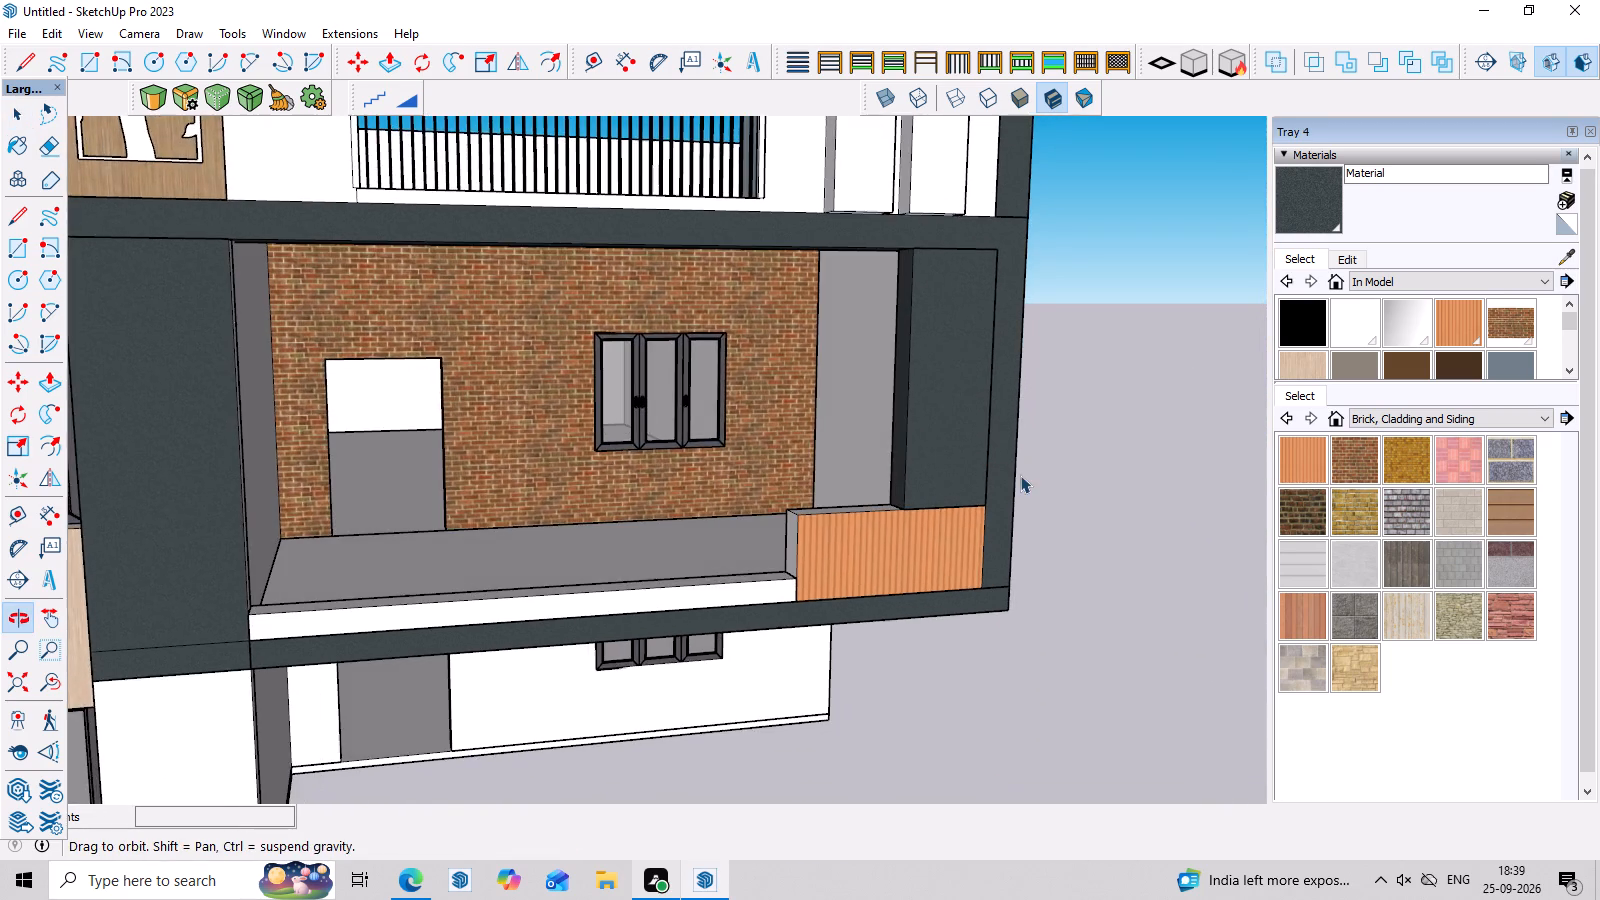
{"action": "scroll", "coordinate": [932, 492], "scroll_direction": "up", "scroll_amount": 3}
{"action": "middle_click_drag", "start_coordinate": [885, 430], "coordinate": [884, 407]}
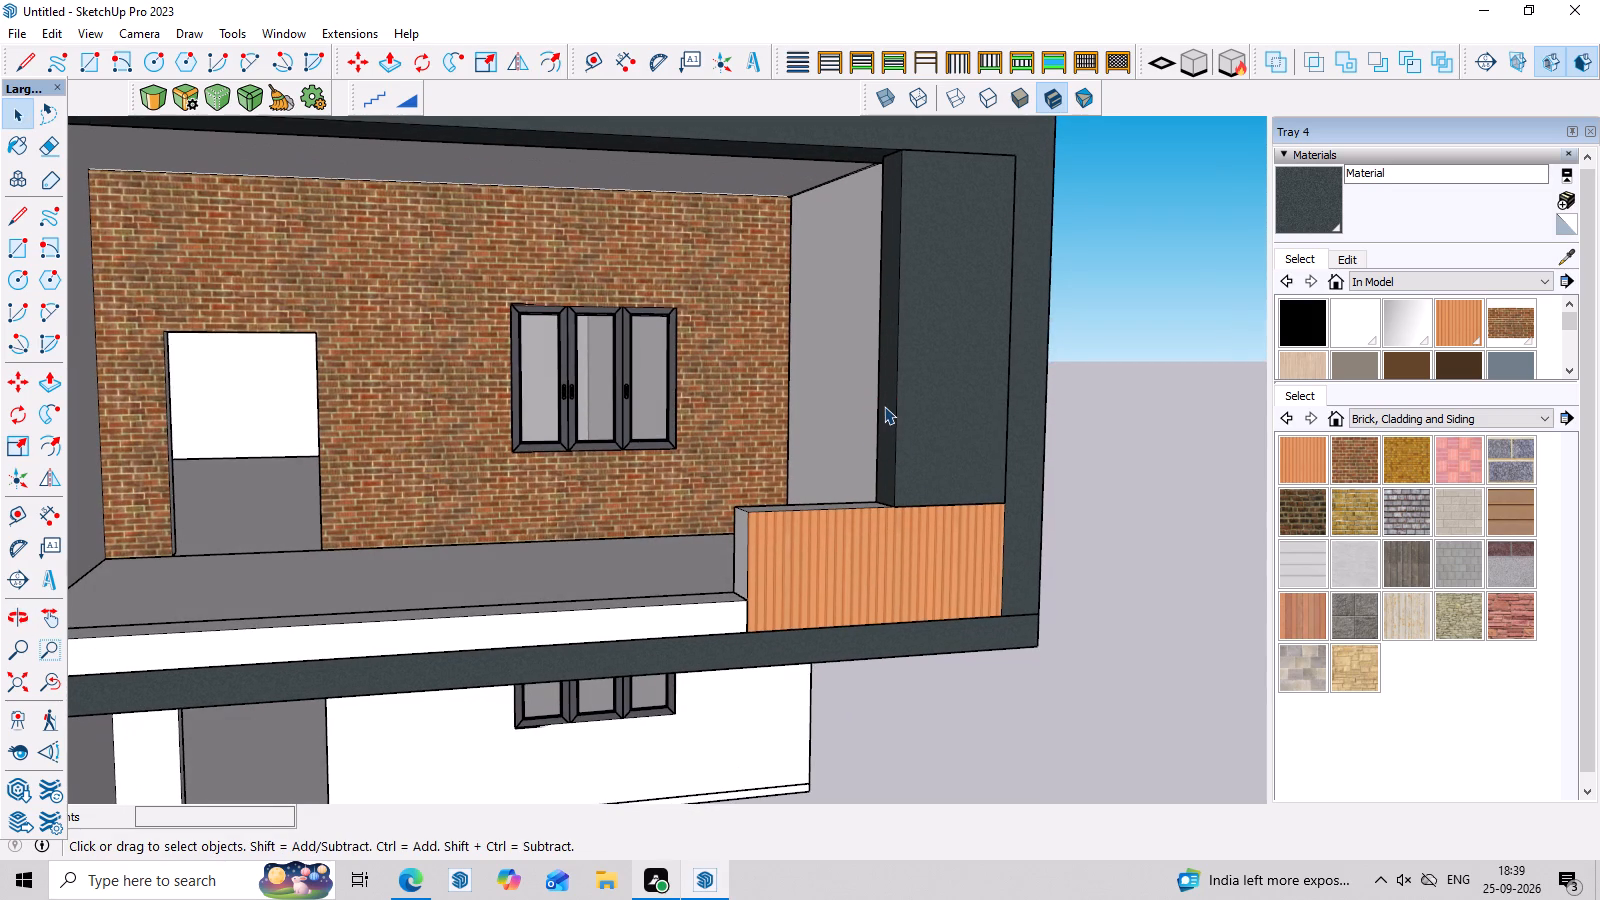
{"action": "middle_click_drag", "start_coordinate": [936, 508], "coordinate": [870, 733]}
{"action": "scroll", "coordinate": [803, 585], "scroll_direction": "up", "scroll_amount": 2}
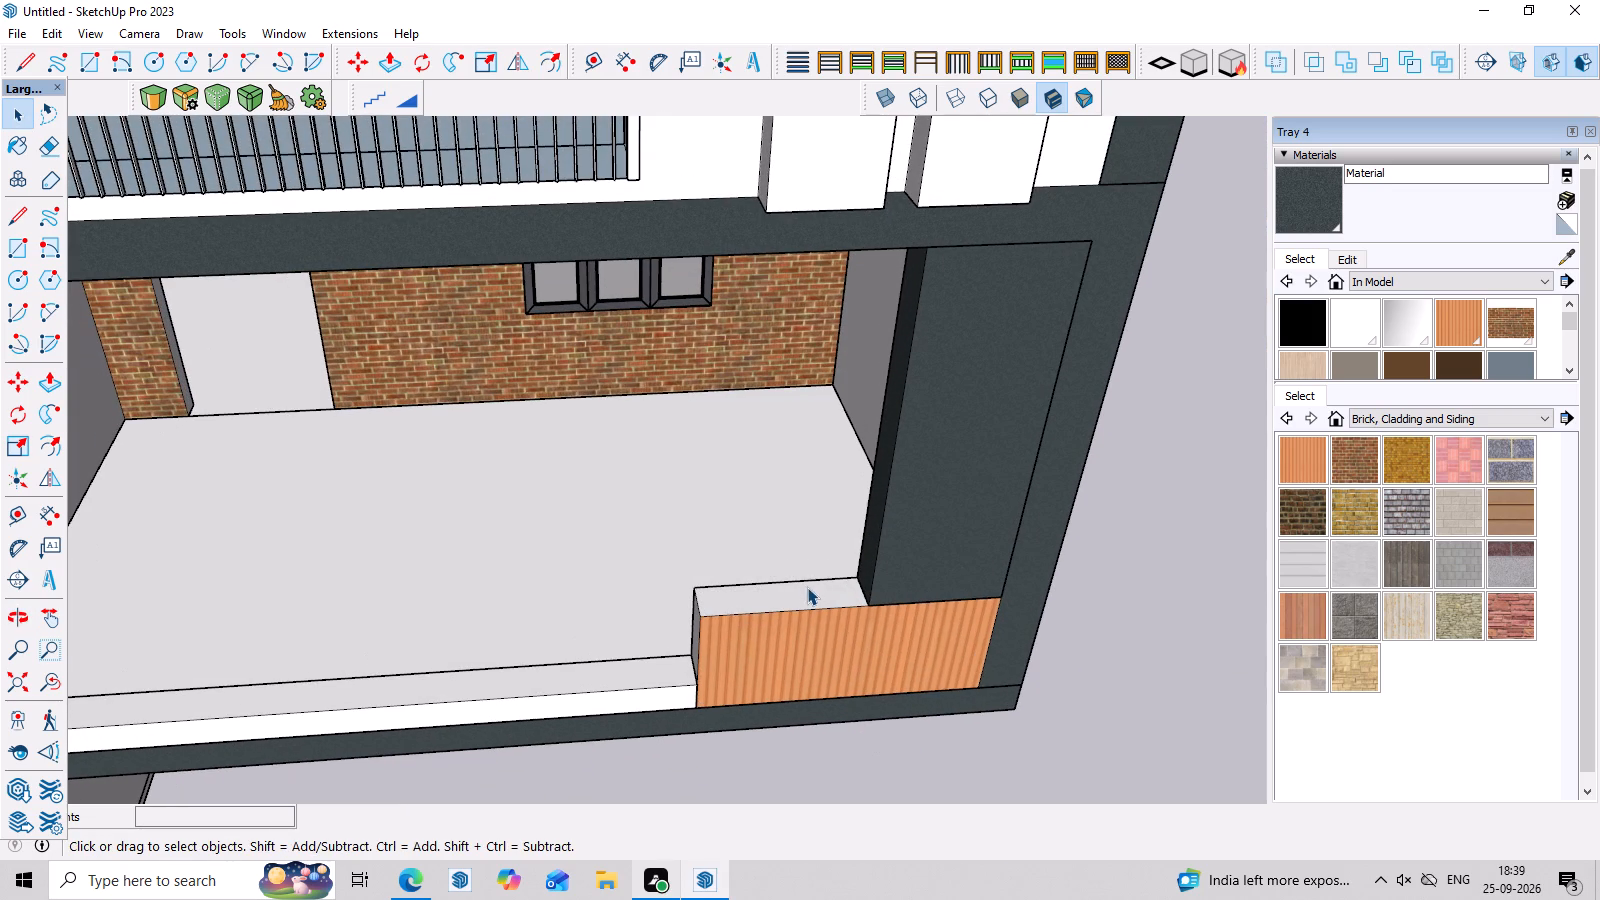
Paint the top face and the exposed end face of the balcony's low wall with the Beadboard material.
{"action": "left_click", "coordinate": [808, 597]}
{"action": "left_click", "coordinate": [808, 597]}
{"action": "left_click", "coordinate": [1464, 306]}
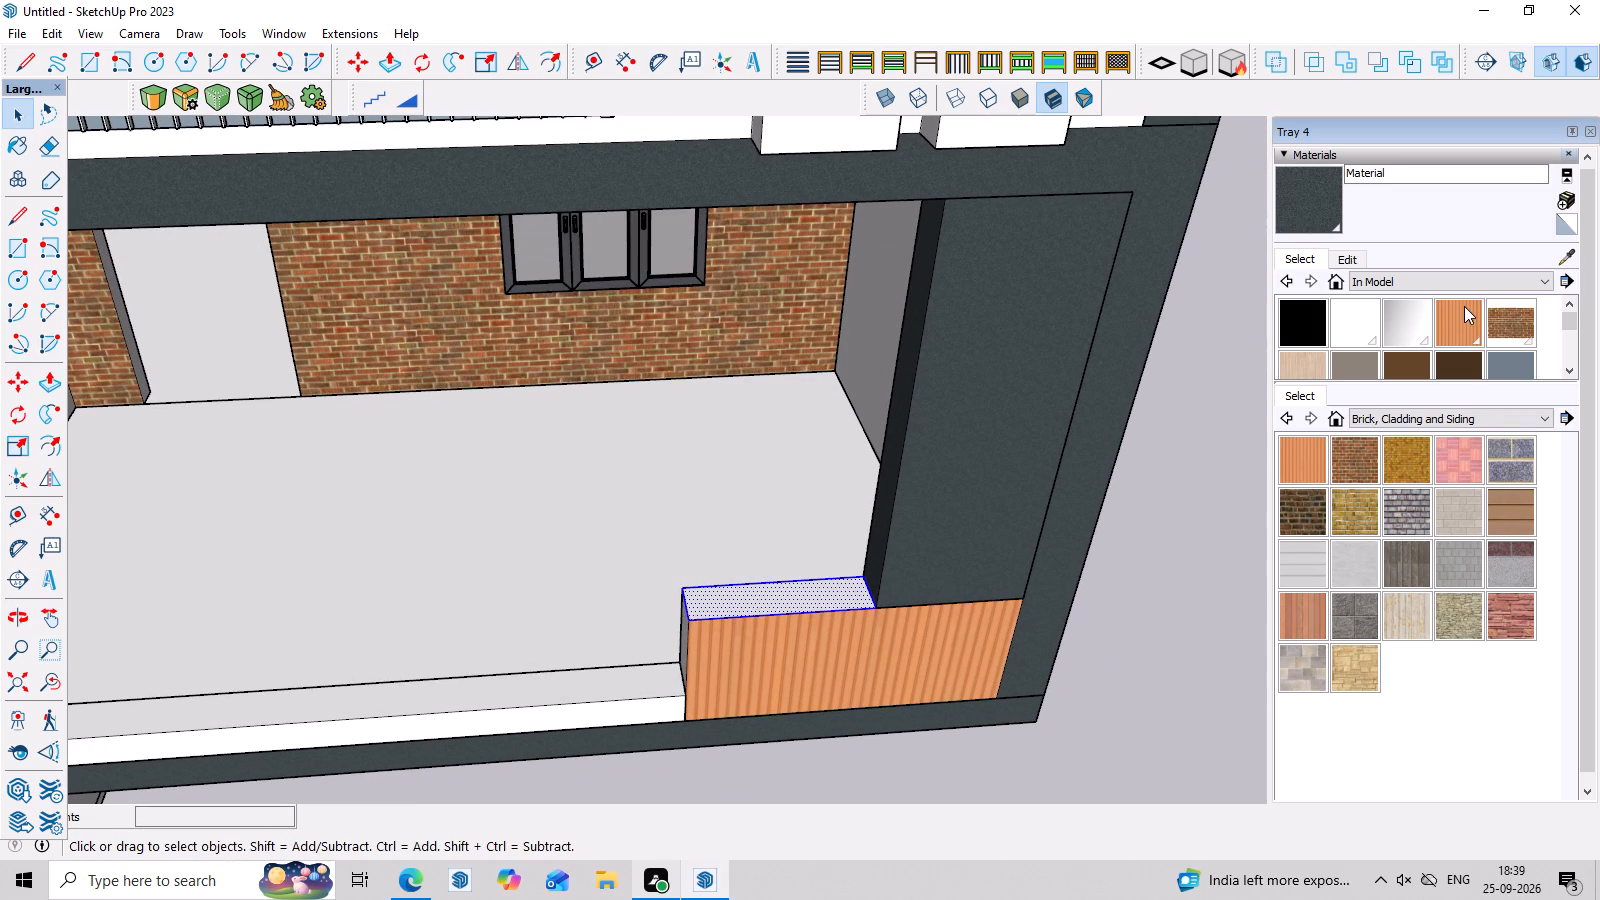
{"action": "left_click", "coordinate": [823, 603]}
{"action": "middle_click_drag", "start_coordinate": [803, 651], "coordinate": [1121, 550]}
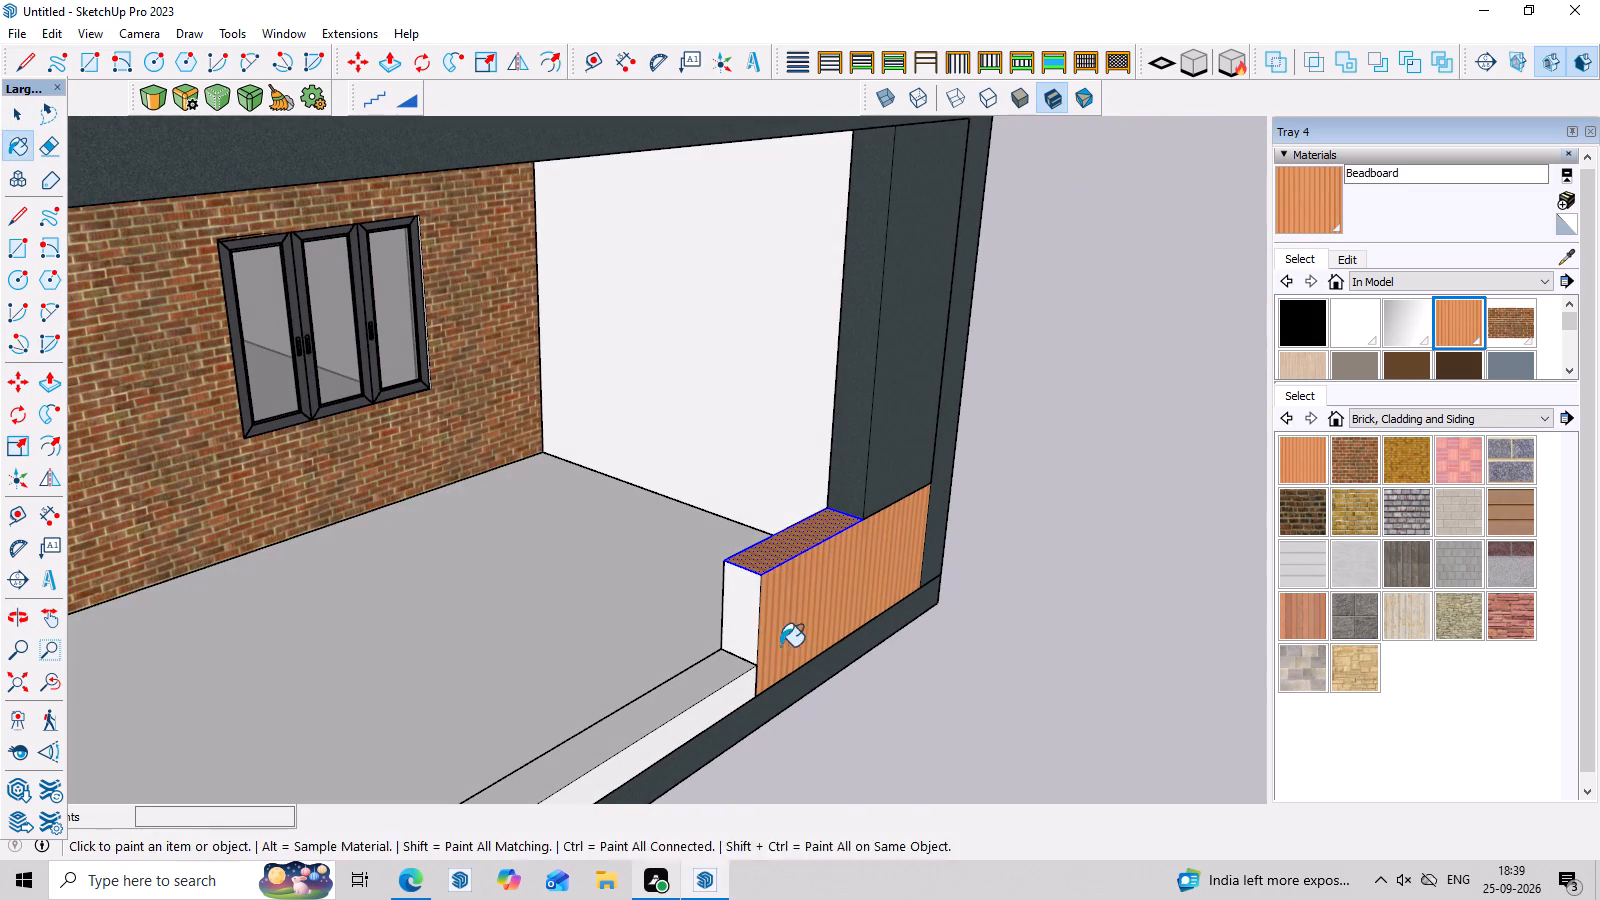
{"action": "key", "text": "space"}
{"action": "left_click", "coordinate": [743, 614]}
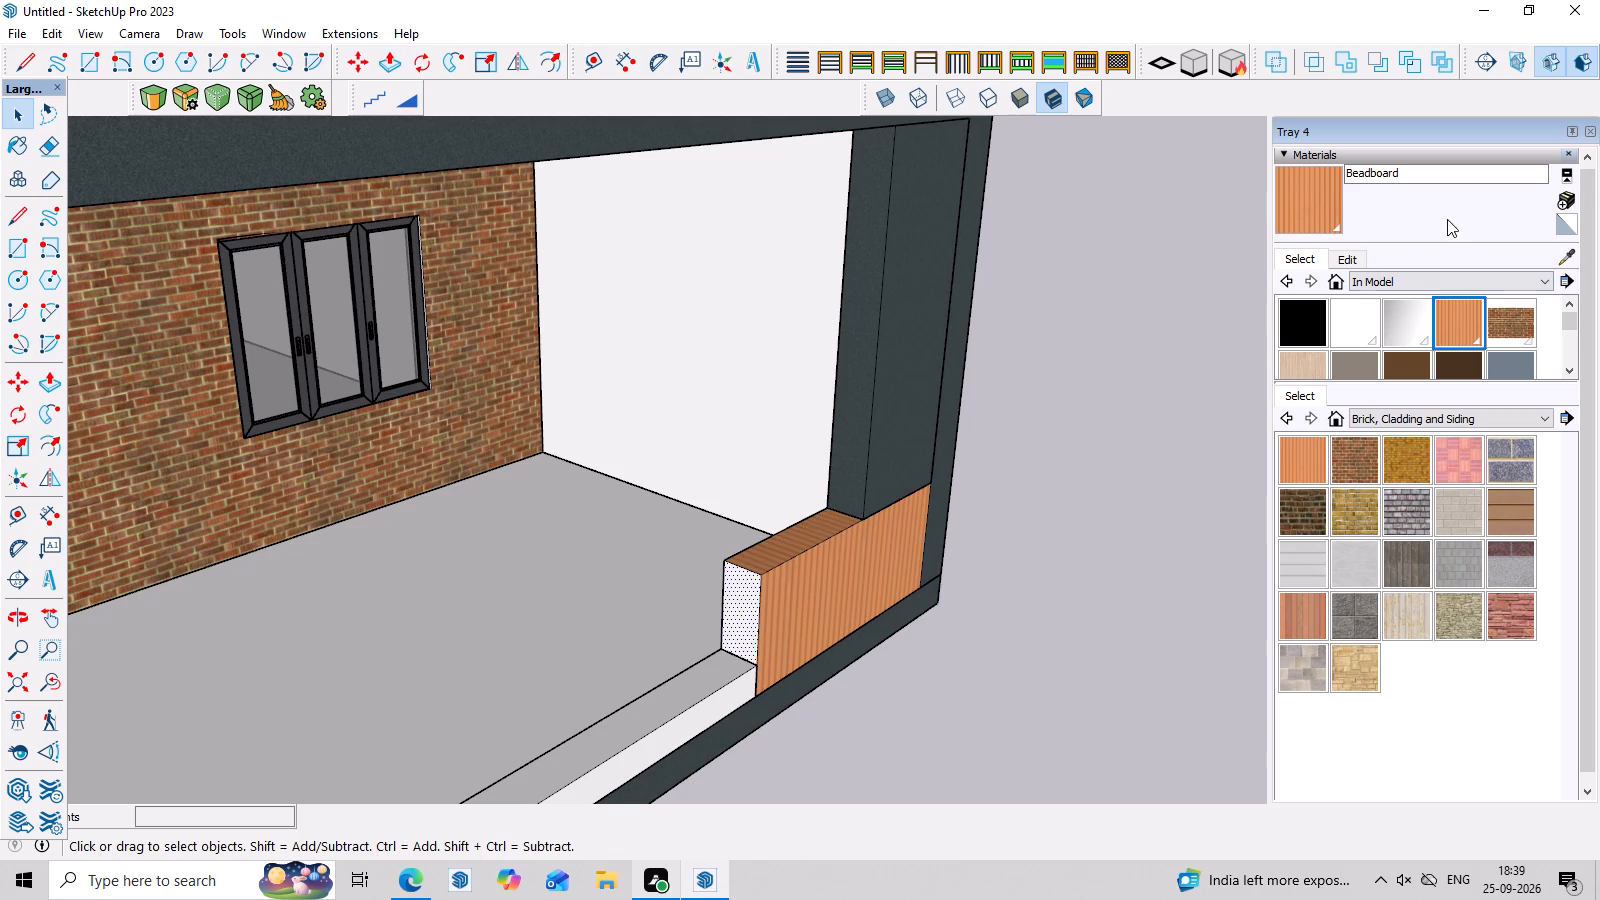
{"action": "left_click", "coordinate": [1452, 317]}
{"action": "left_click", "coordinate": [735, 597]}
{"action": "scroll", "coordinate": [945, 652], "scroll_direction": "down", "scroll_amount": 2}
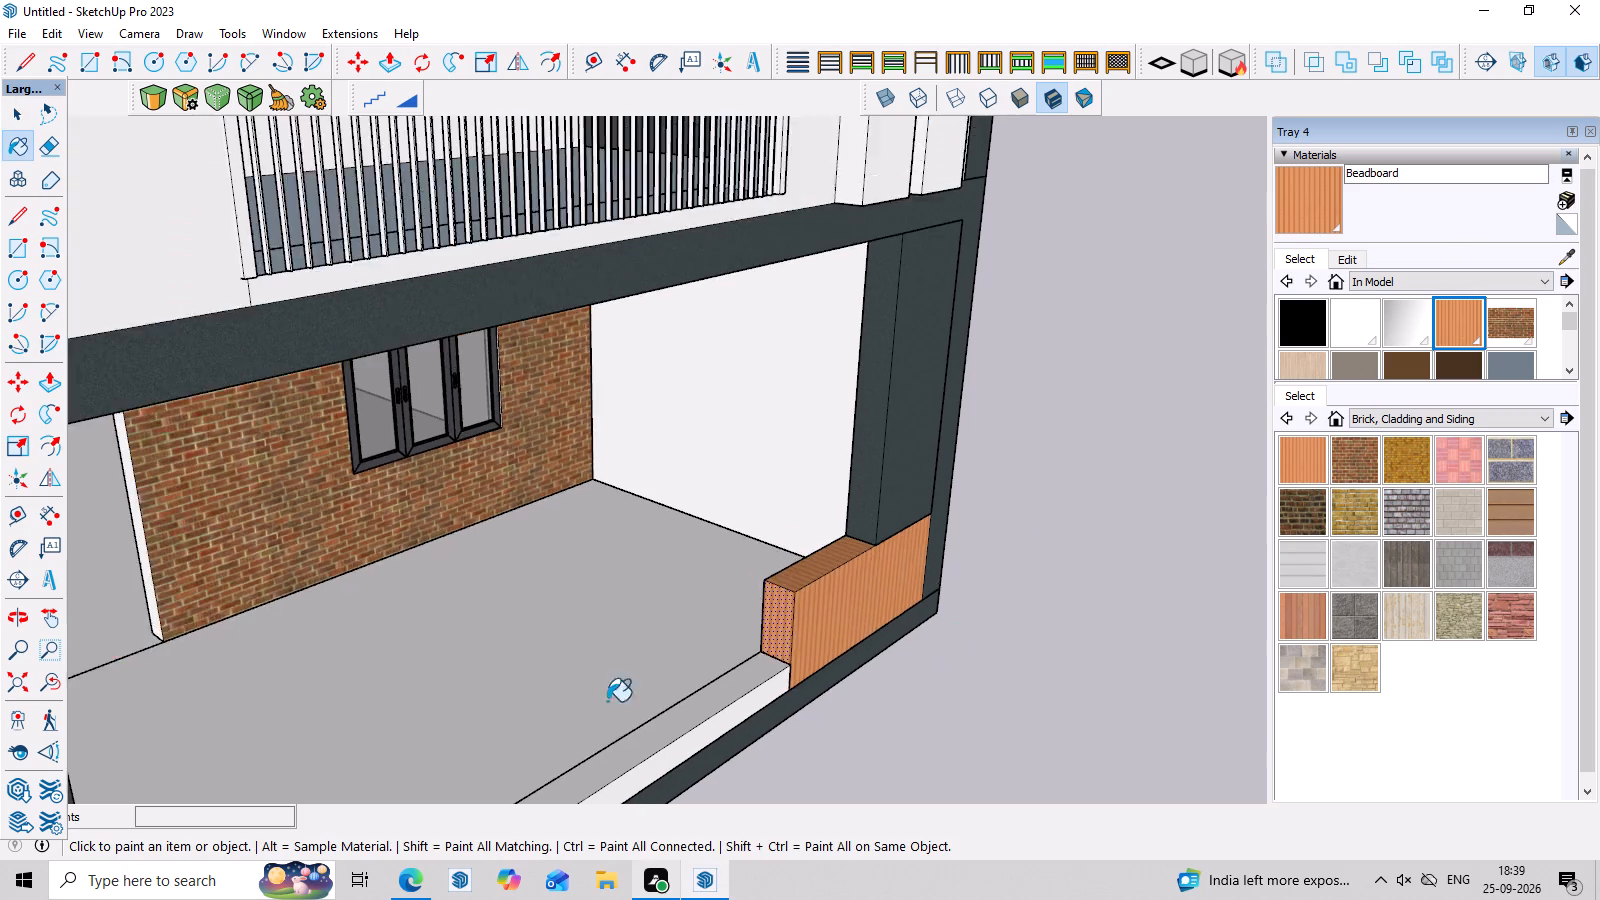
{"action": "middle_click_drag", "start_coordinate": [491, 683], "coordinate": [313, 643]}
{"action": "middle_click_drag", "start_coordinate": [668, 668], "coordinate": [385, 673]}
{"action": "key", "text": "space"}
{"action": "left_click", "coordinate": [1086, 631]}
Draw a rectangle about 5" by 4" on the column's narrow inner face, above the low wall.
{"action": "scroll", "coordinate": [1004, 625], "scroll_direction": "down", "scroll_amount": 3}
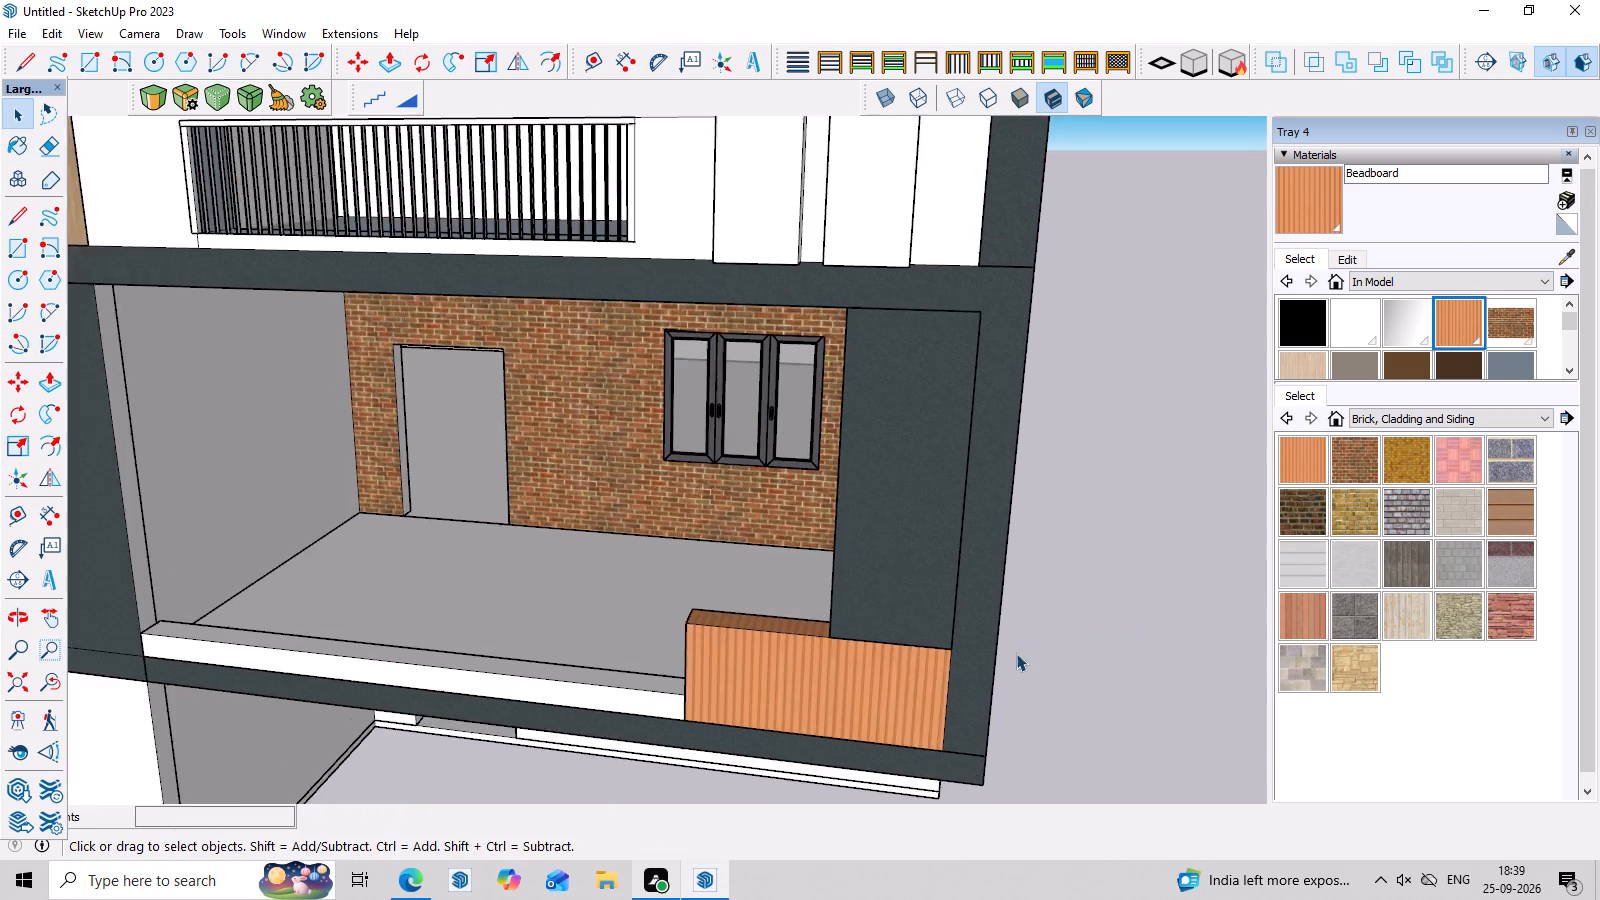
{"action": "middle_click_drag", "start_coordinate": [1032, 637], "coordinate": [1089, 479]}
{"action": "middle_click_drag", "start_coordinate": [793, 625], "coordinate": [792, 706]}
{"action": "scroll", "coordinate": [902, 529], "scroll_direction": "up", "scroll_amount": 1}
{"action": "middle_click_drag", "start_coordinate": [921, 579], "coordinate": [943, 597]}
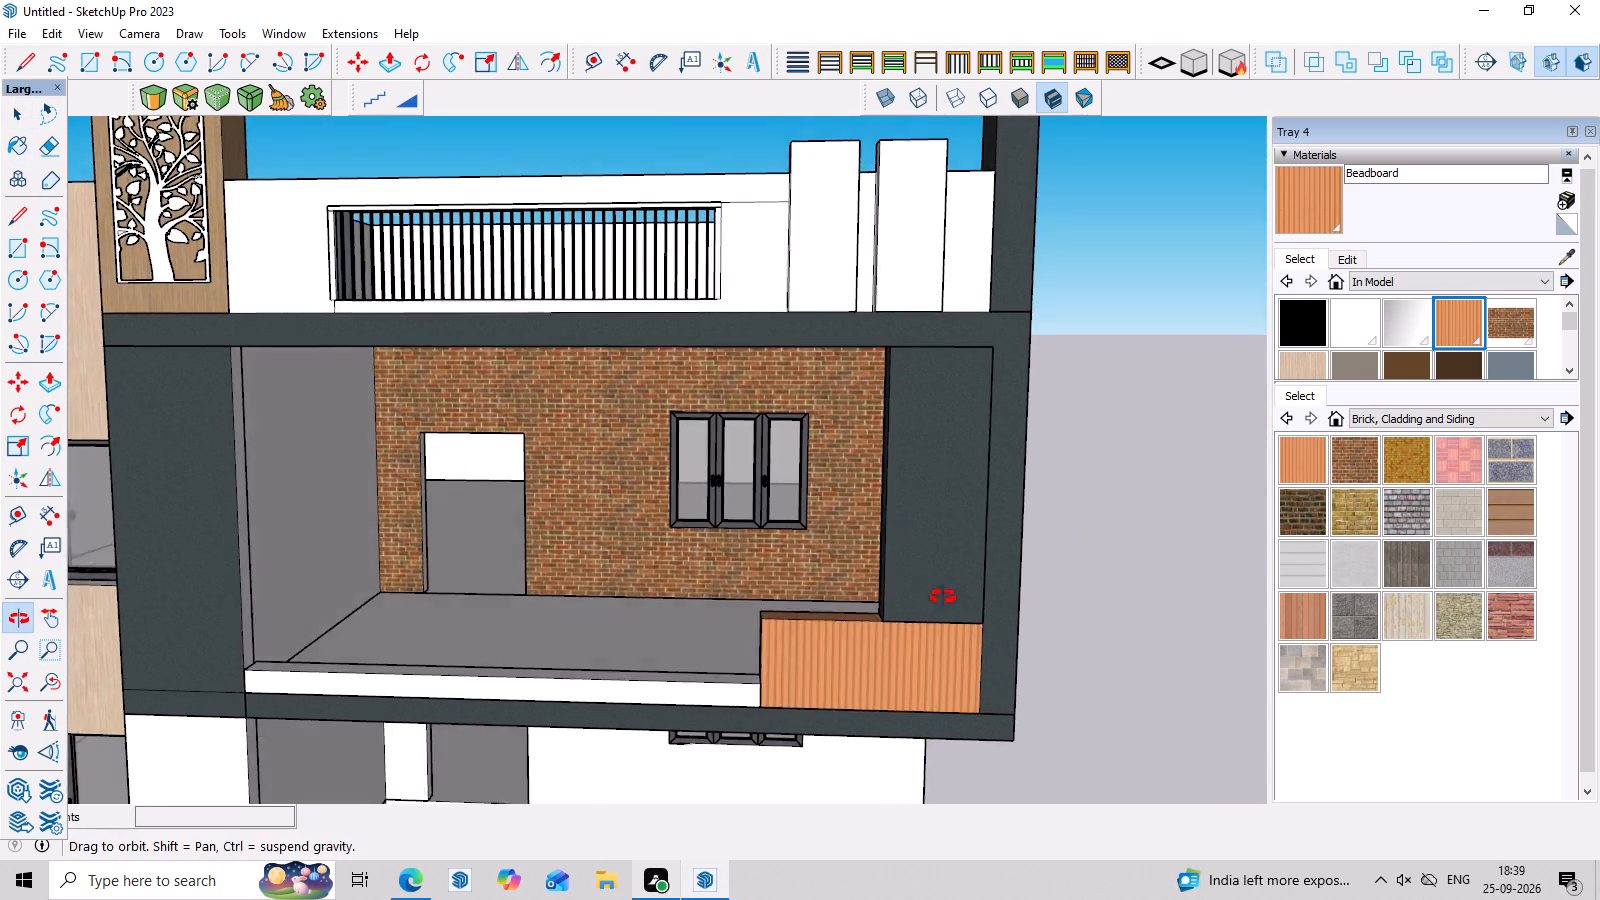
{"action": "middle_click_drag", "start_coordinate": [943, 597], "coordinate": [978, 606]}
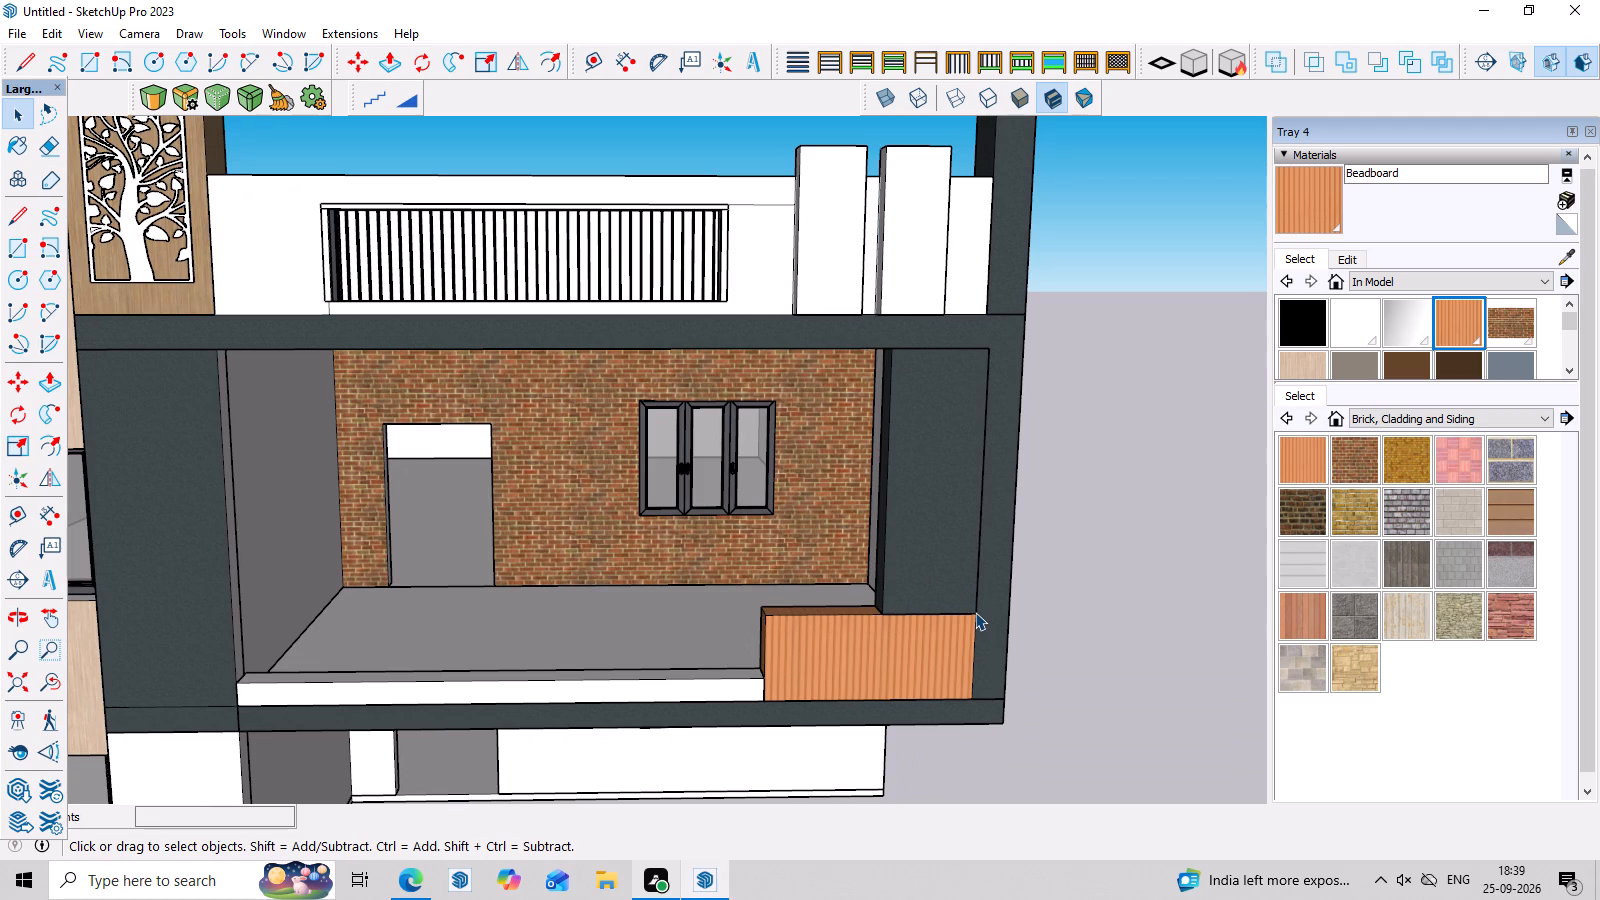
{"action": "key", "text": "r"}
{"action": "middle_click_drag", "start_coordinate": [913, 596], "coordinate": [1239, 531]}
{"action": "scroll", "coordinate": [856, 591], "scroll_direction": "up", "scroll_amount": 4}
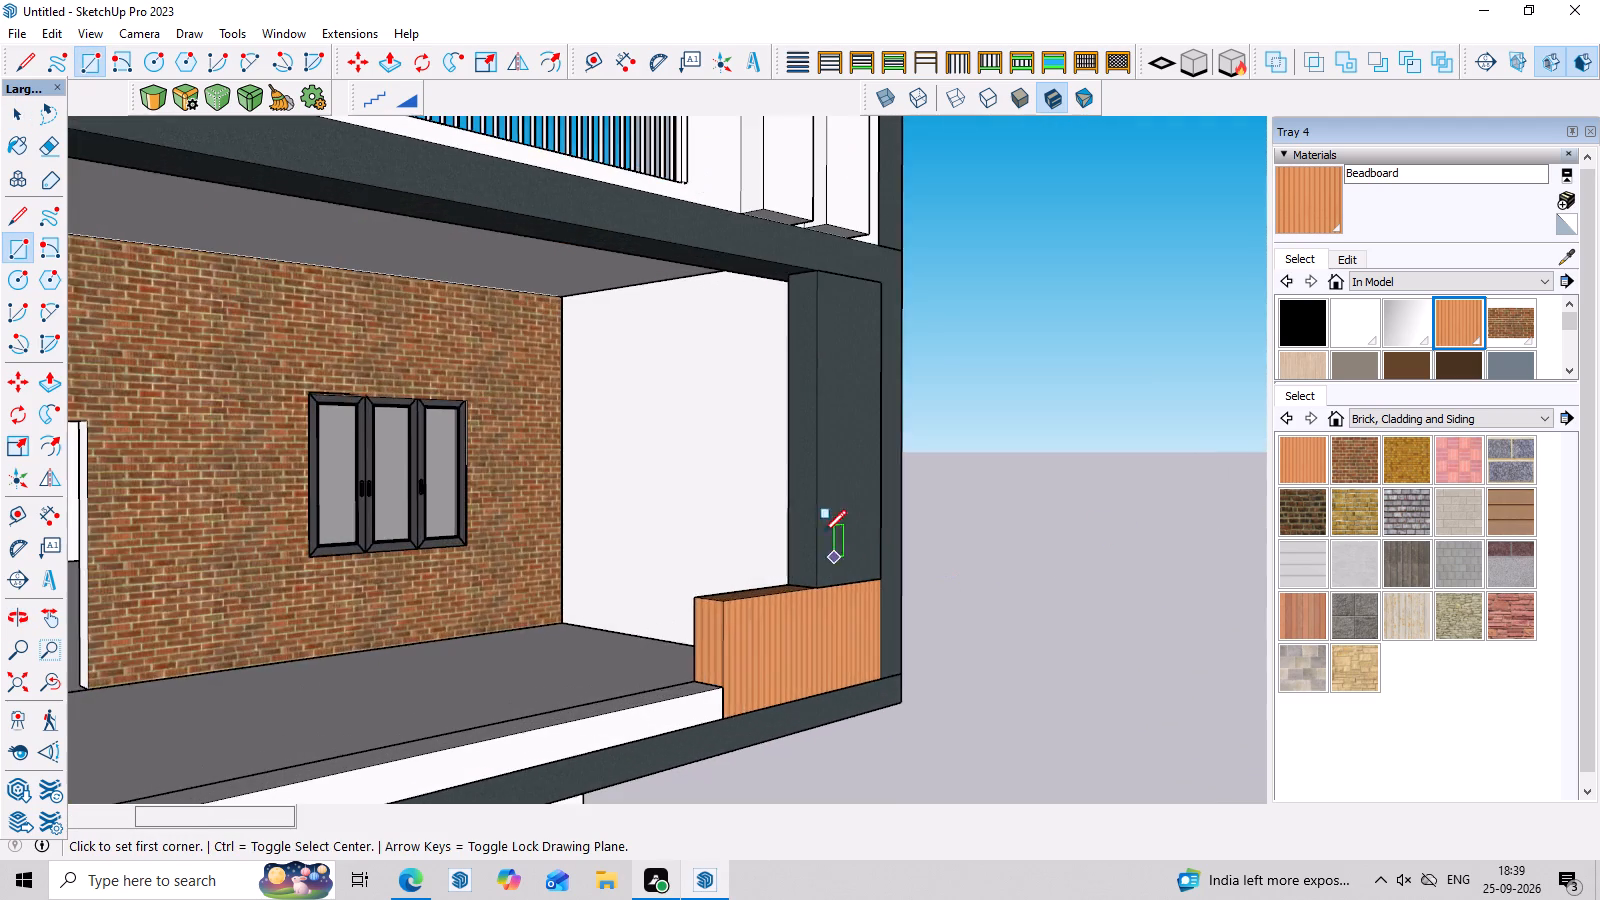
{"action": "scroll", "coordinate": [808, 504], "scroll_direction": "up", "scroll_amount": 6}
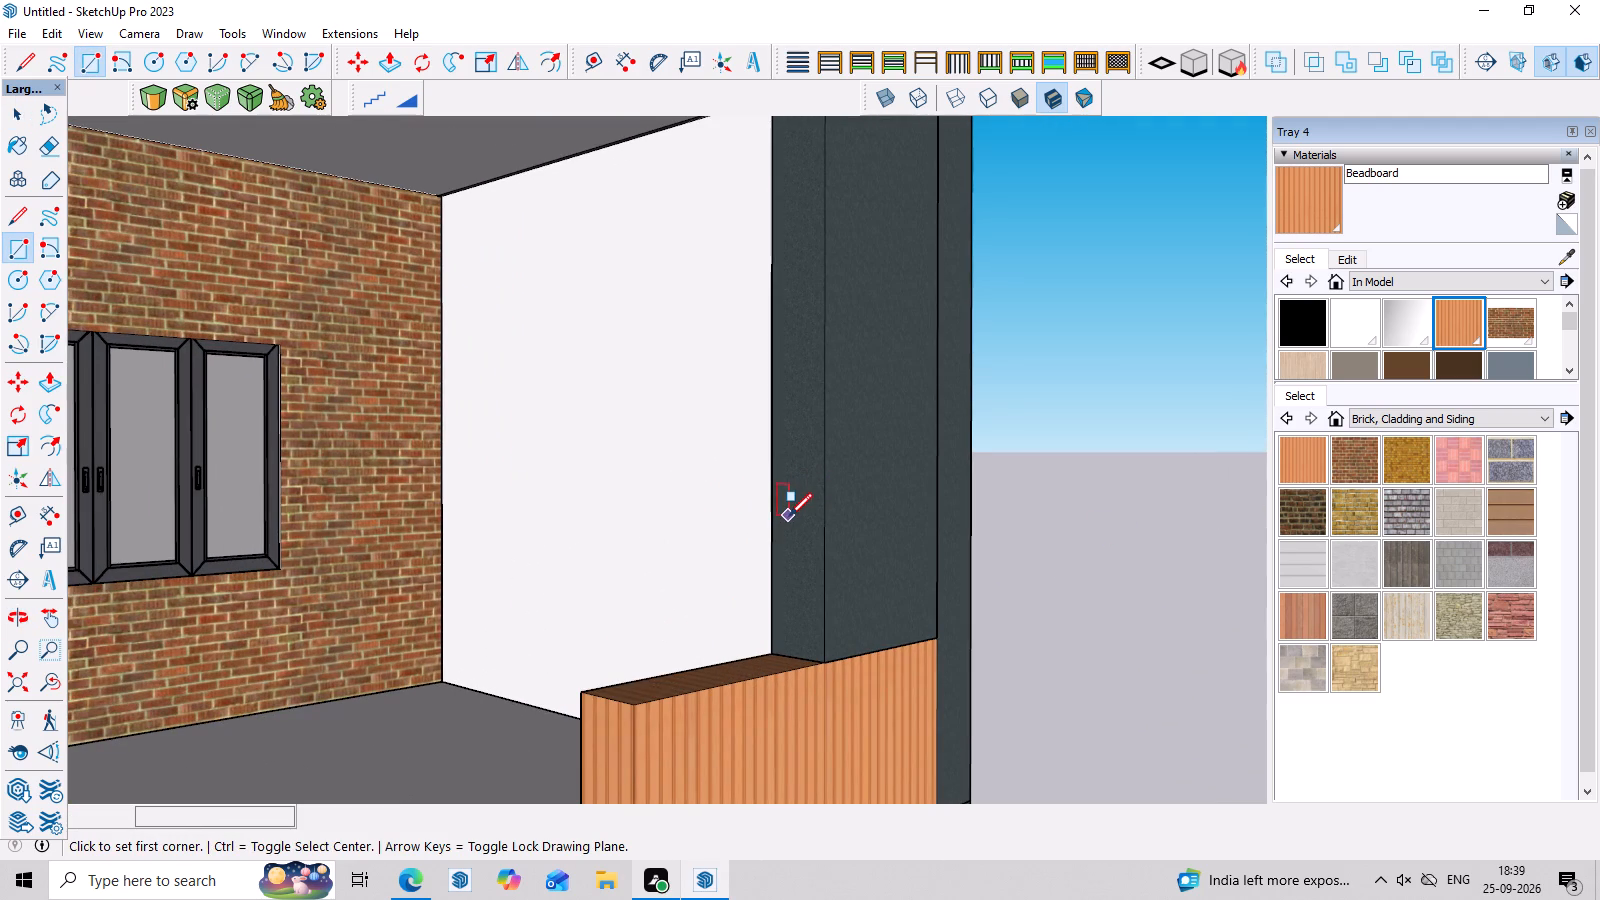
{"action": "left_click", "coordinate": [789, 516]}
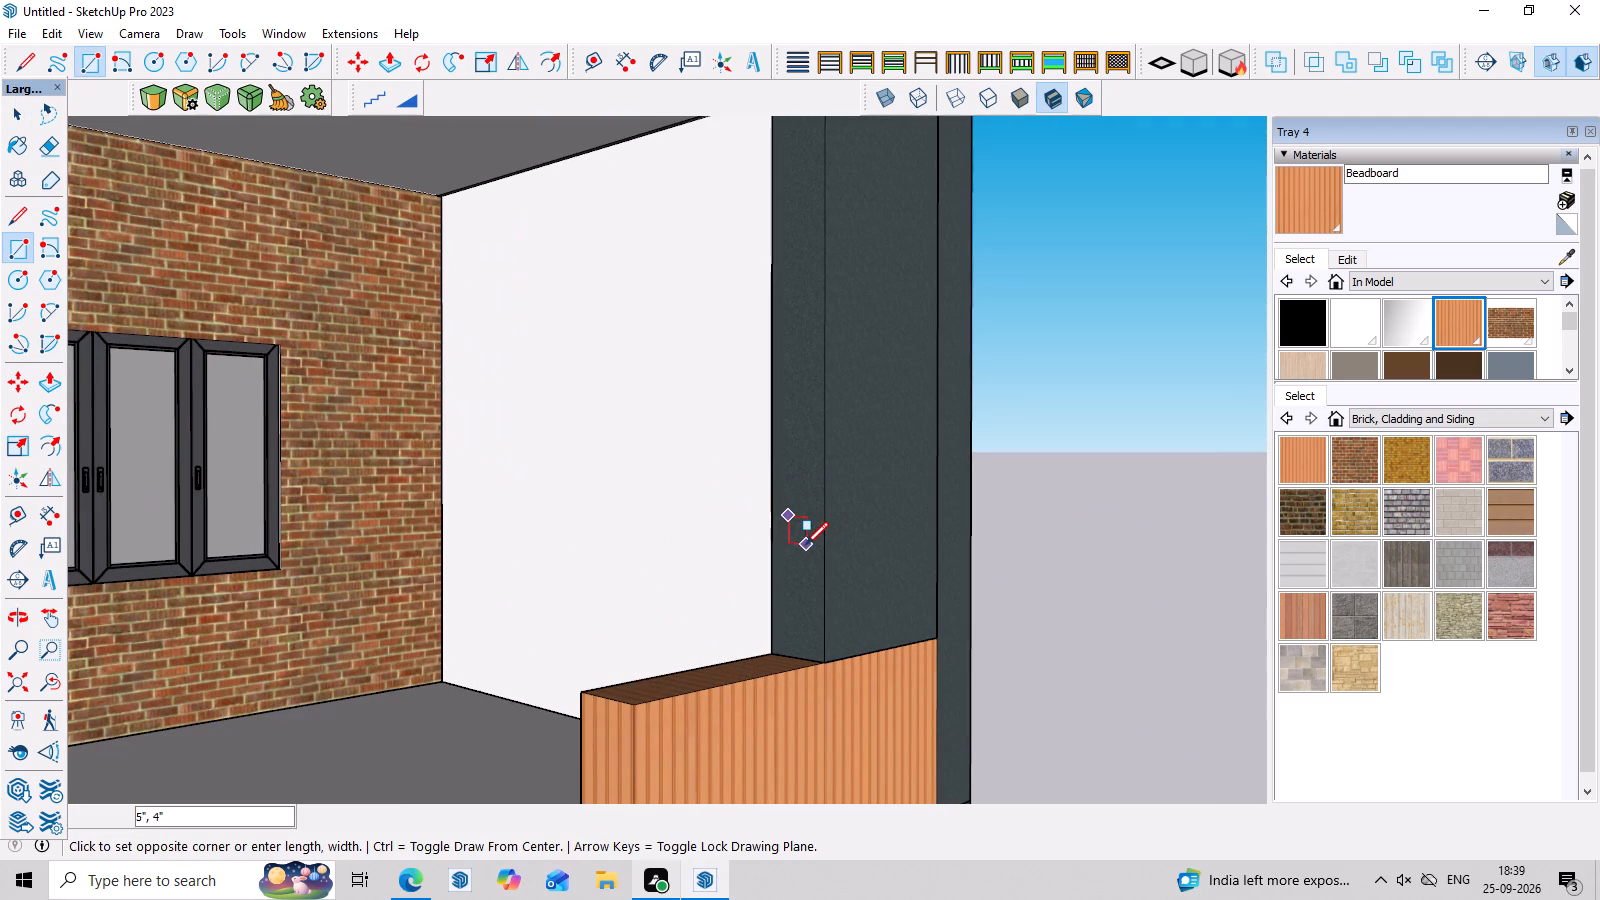
{"action": "left_click", "coordinate": [805, 545]}
Group the small rectangle on the column's inner face together with its edges.
{"action": "middle_click_drag", "start_coordinate": [954, 558], "coordinate": [904, 589]}
{"action": "key", "text": "space"}
{"action": "triple_click", "coordinate": [765, 552]}
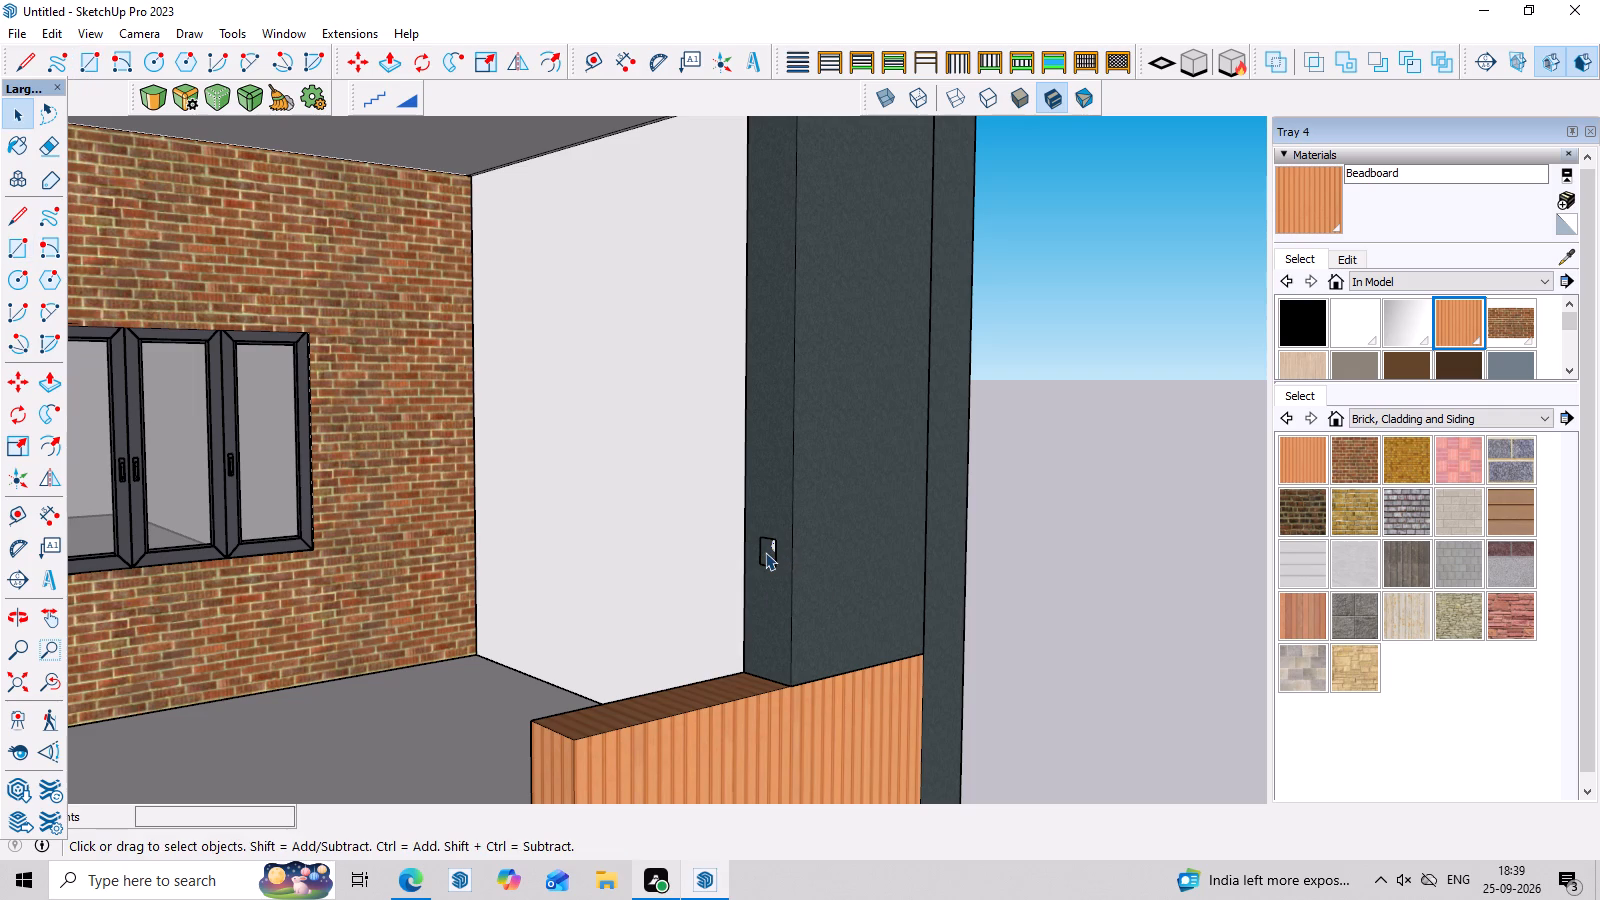
{"action": "double_click", "coordinate": [765, 552]}
{"action": "right_click", "coordinate": [765, 552]}
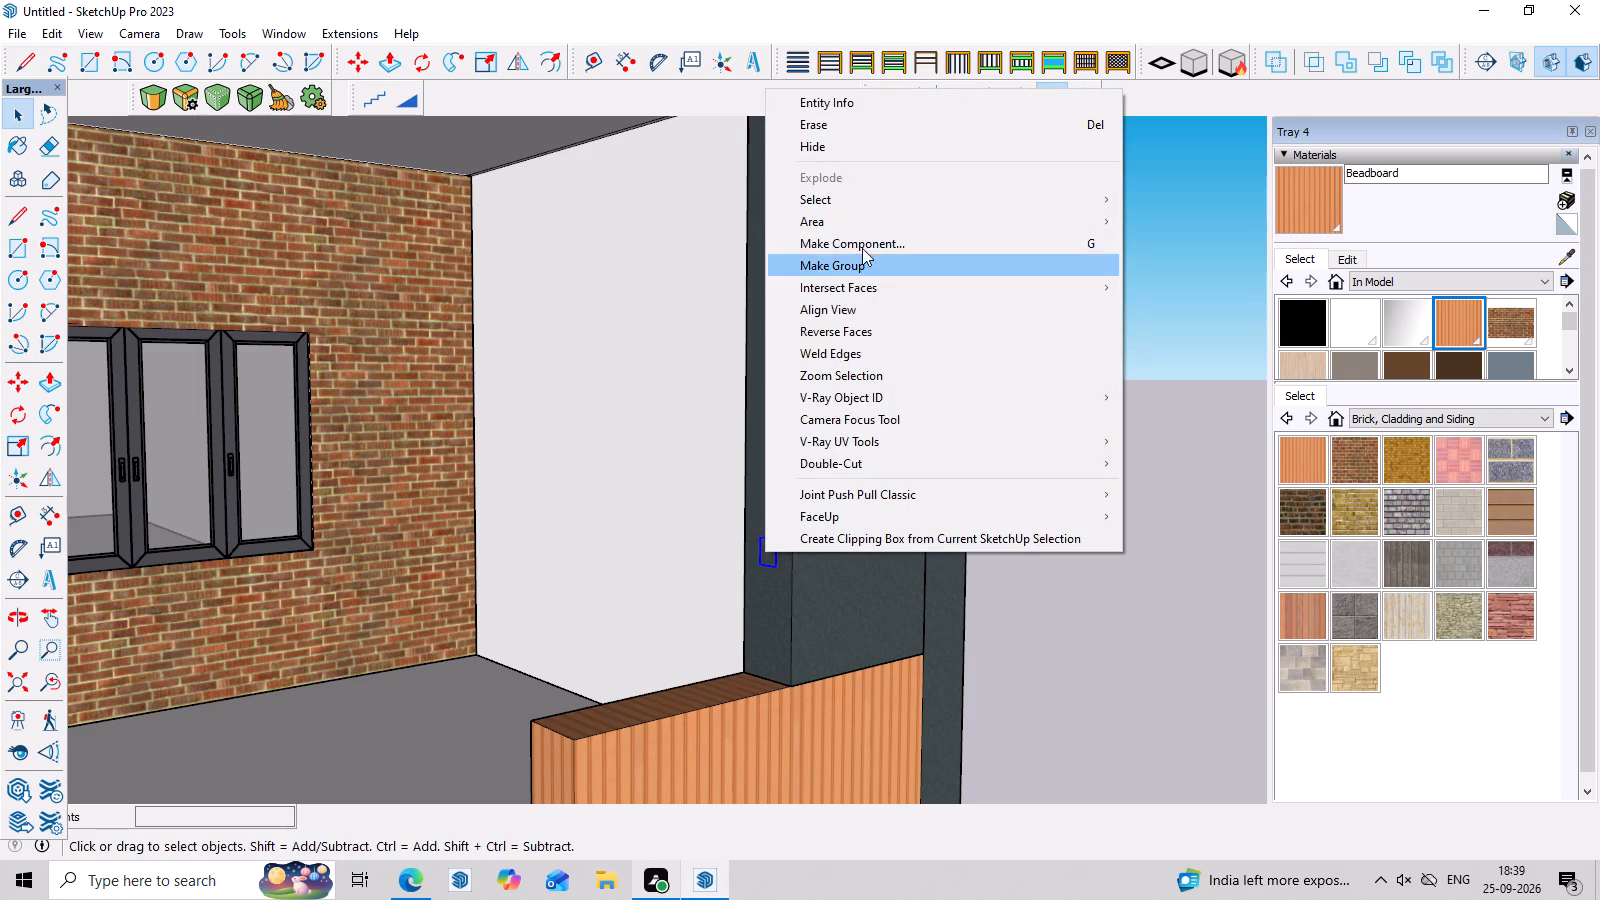
{"action": "left_click", "coordinate": [862, 267]}
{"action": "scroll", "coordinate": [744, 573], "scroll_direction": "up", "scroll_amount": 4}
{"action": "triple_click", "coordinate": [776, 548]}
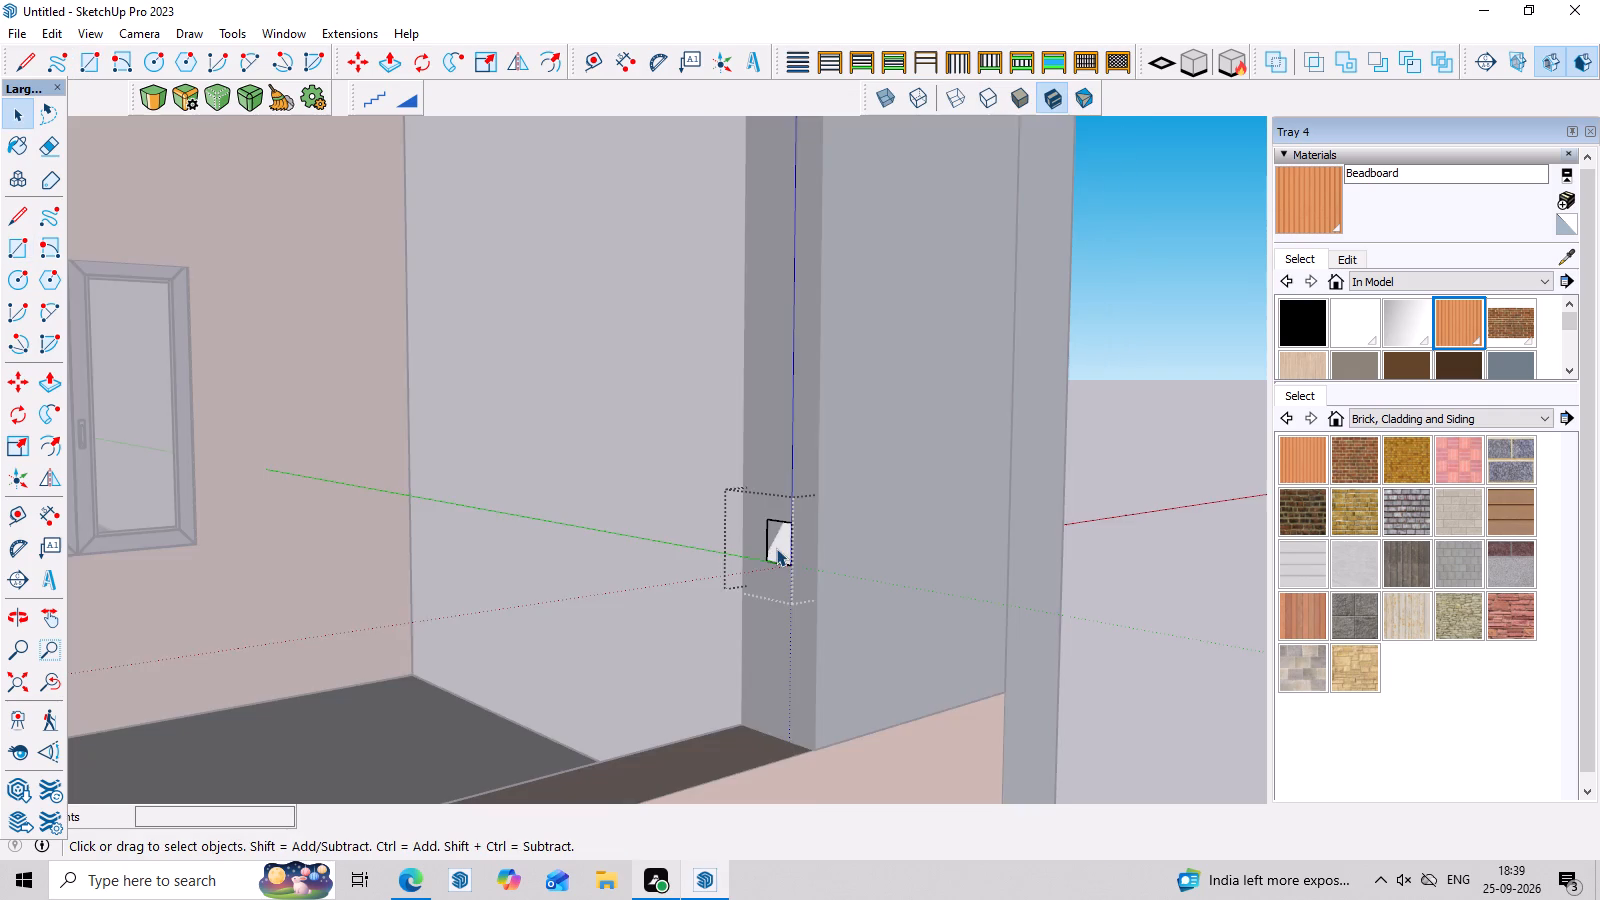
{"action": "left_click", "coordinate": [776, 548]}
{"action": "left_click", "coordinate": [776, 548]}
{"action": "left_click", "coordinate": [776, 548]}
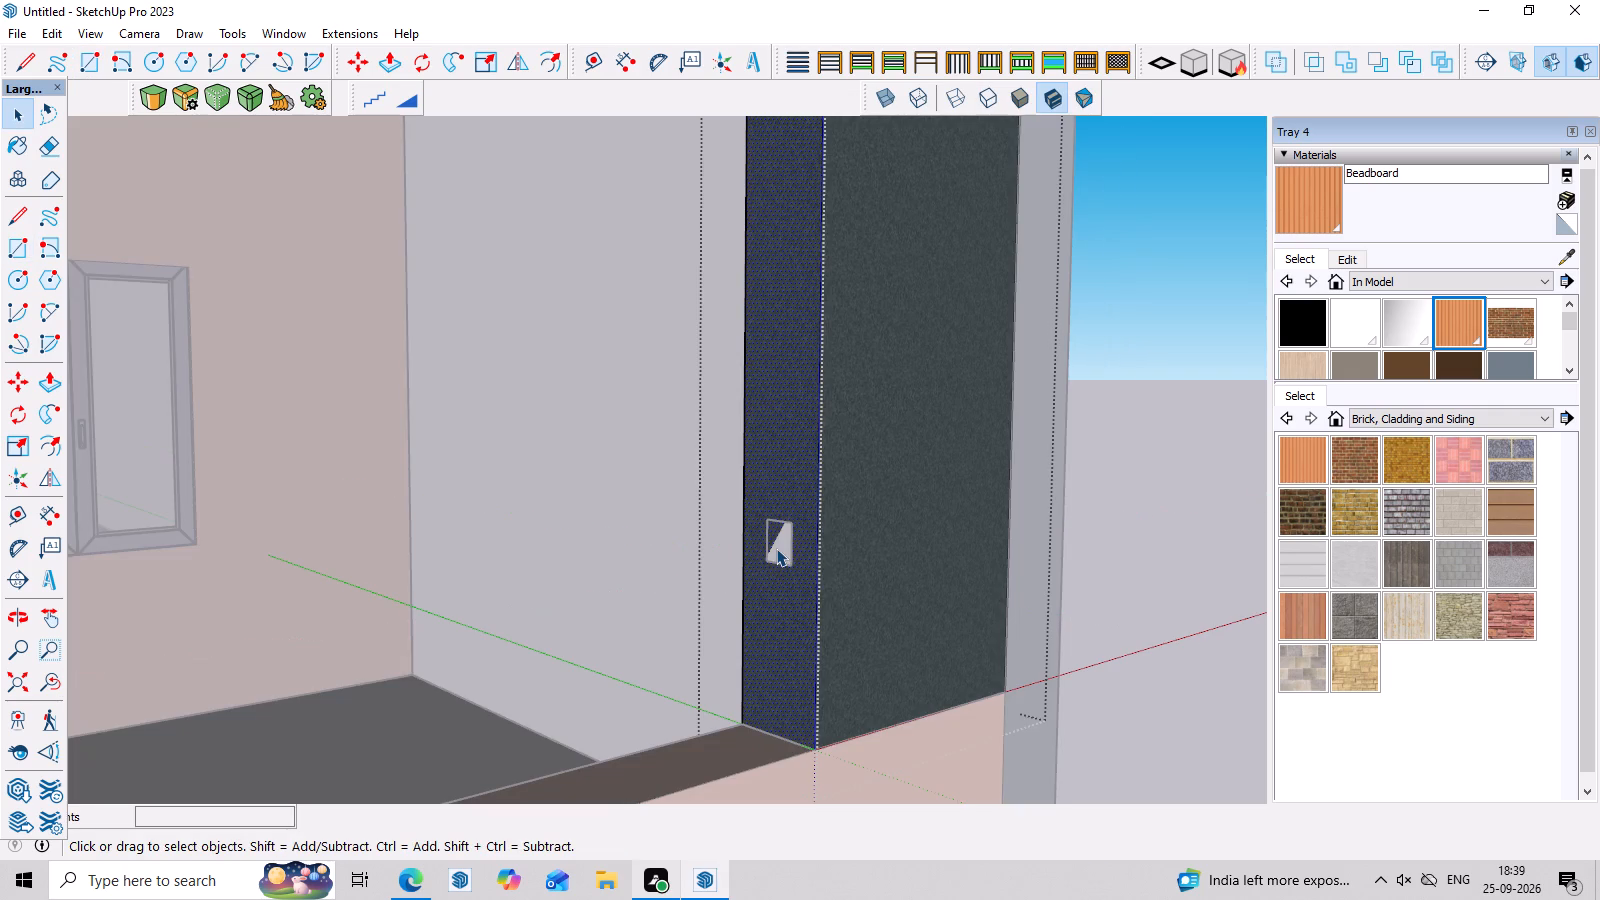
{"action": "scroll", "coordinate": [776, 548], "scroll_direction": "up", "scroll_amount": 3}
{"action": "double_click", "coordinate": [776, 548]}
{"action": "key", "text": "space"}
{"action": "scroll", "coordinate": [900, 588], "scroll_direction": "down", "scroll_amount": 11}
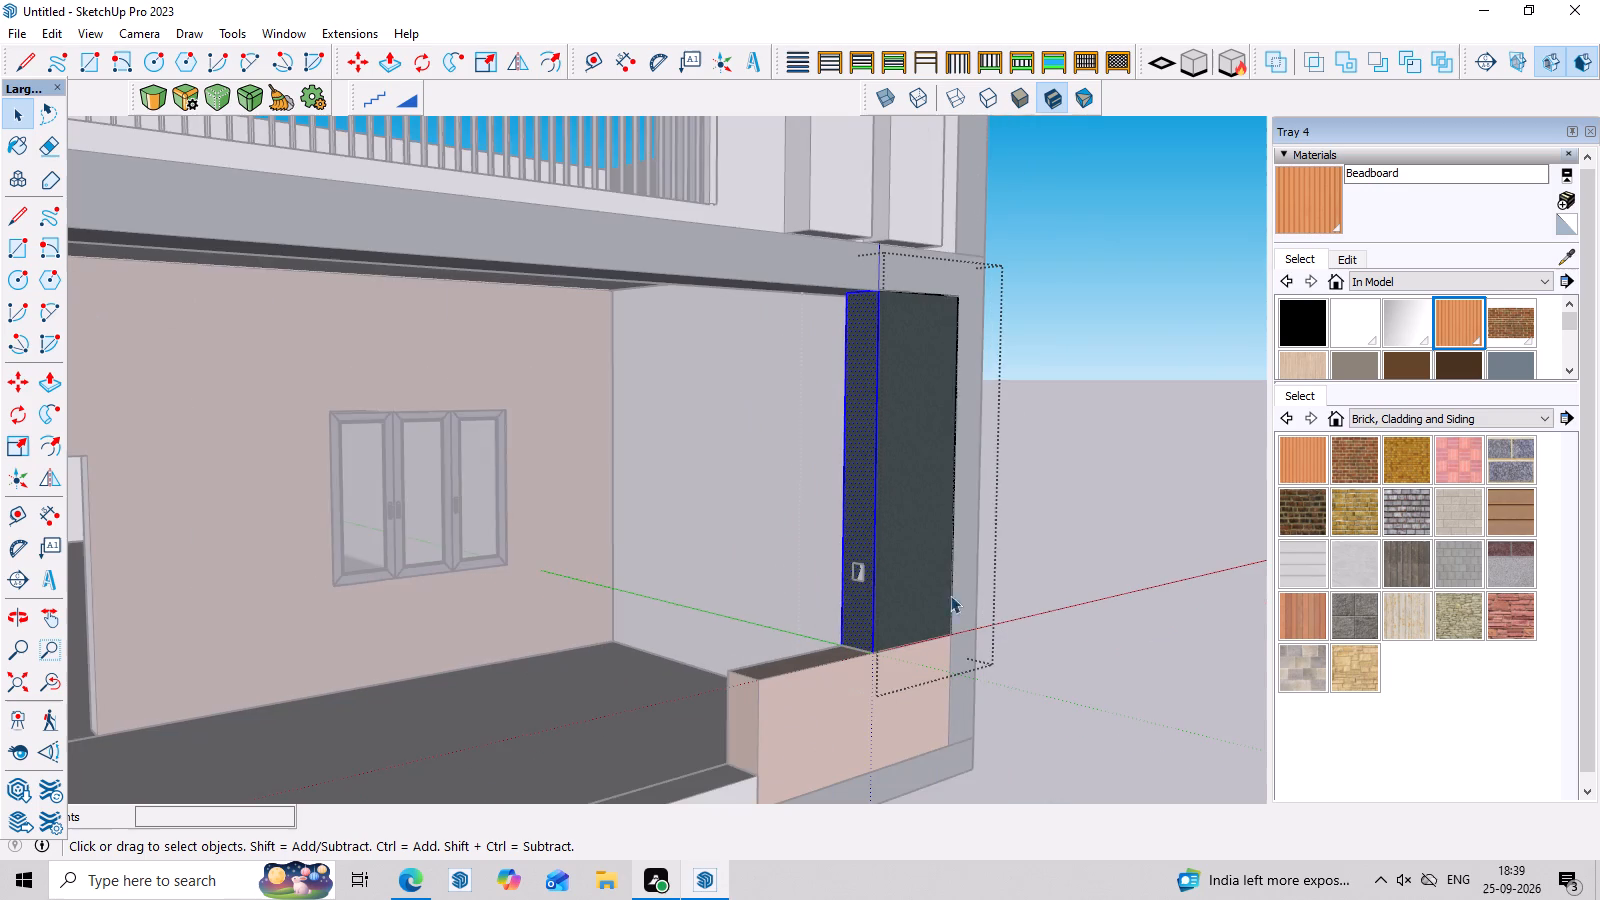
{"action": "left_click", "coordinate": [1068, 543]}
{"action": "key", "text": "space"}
Extrude the grouped small rectangle about 21' 7" across the balcony opening to the opposite wall as a rail, and leave the group.
{"action": "scroll", "coordinate": [859, 619], "scroll_direction": "up", "scroll_amount": 7}
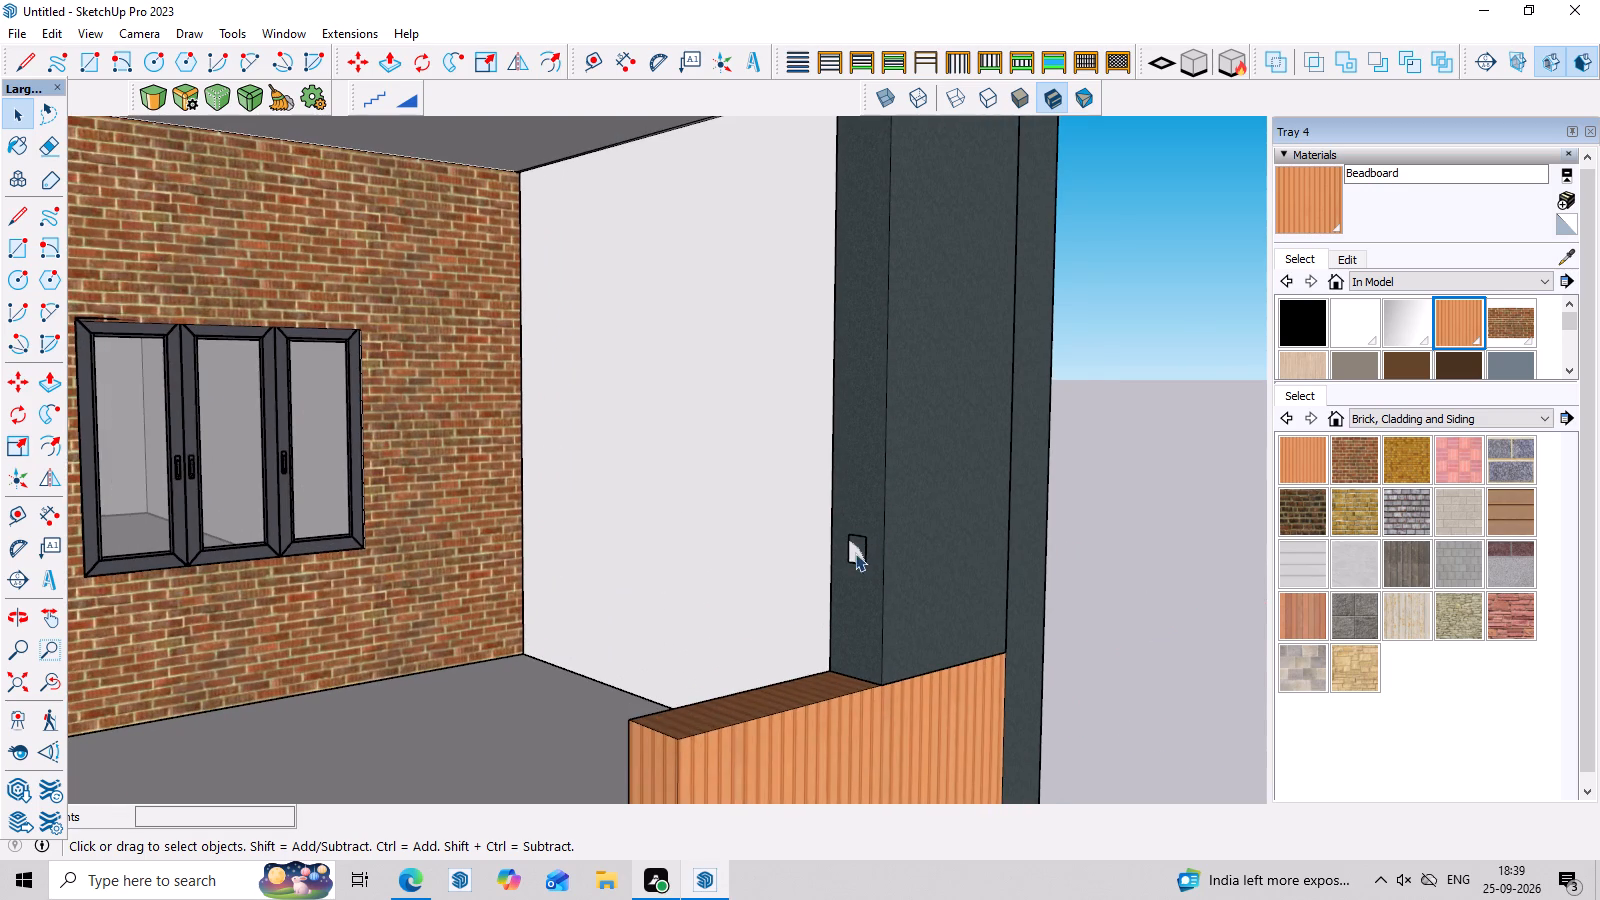
{"action": "double_click", "coordinate": [855, 553]}
{"action": "scroll", "coordinate": [855, 553], "scroll_direction": "up", "scroll_amount": 4}
{"action": "key", "text": "p"}
{"action": "left_click_drag", "start_coordinate": [855, 553], "coordinate": [743, 575]}
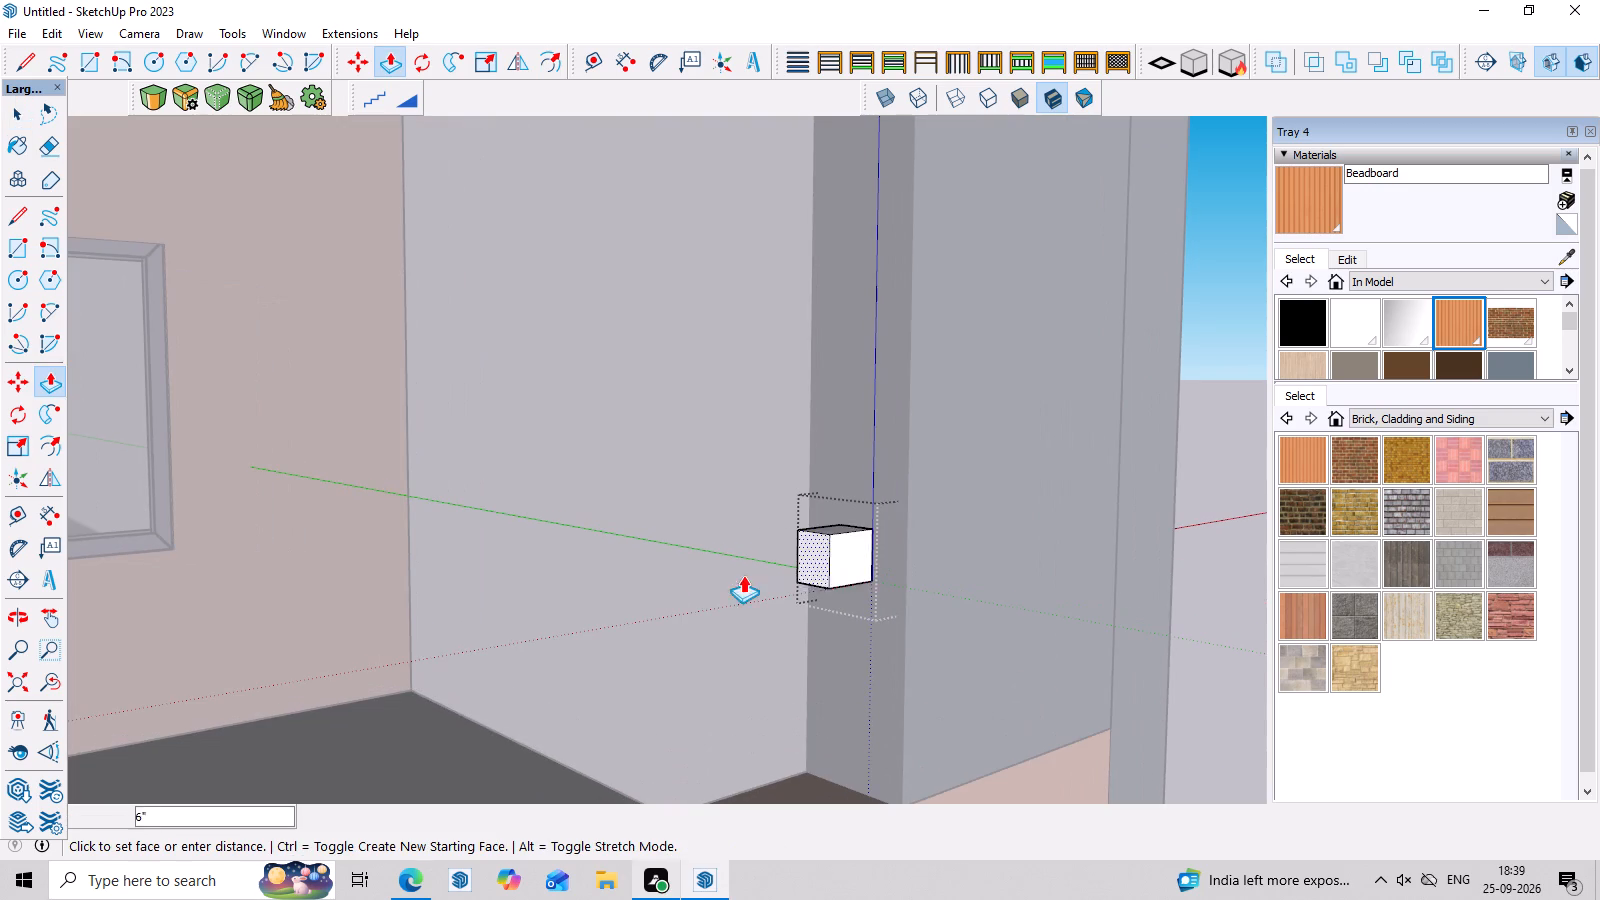
{"action": "scroll", "coordinate": [668, 582], "scroll_direction": "down", "scroll_amount": 15}
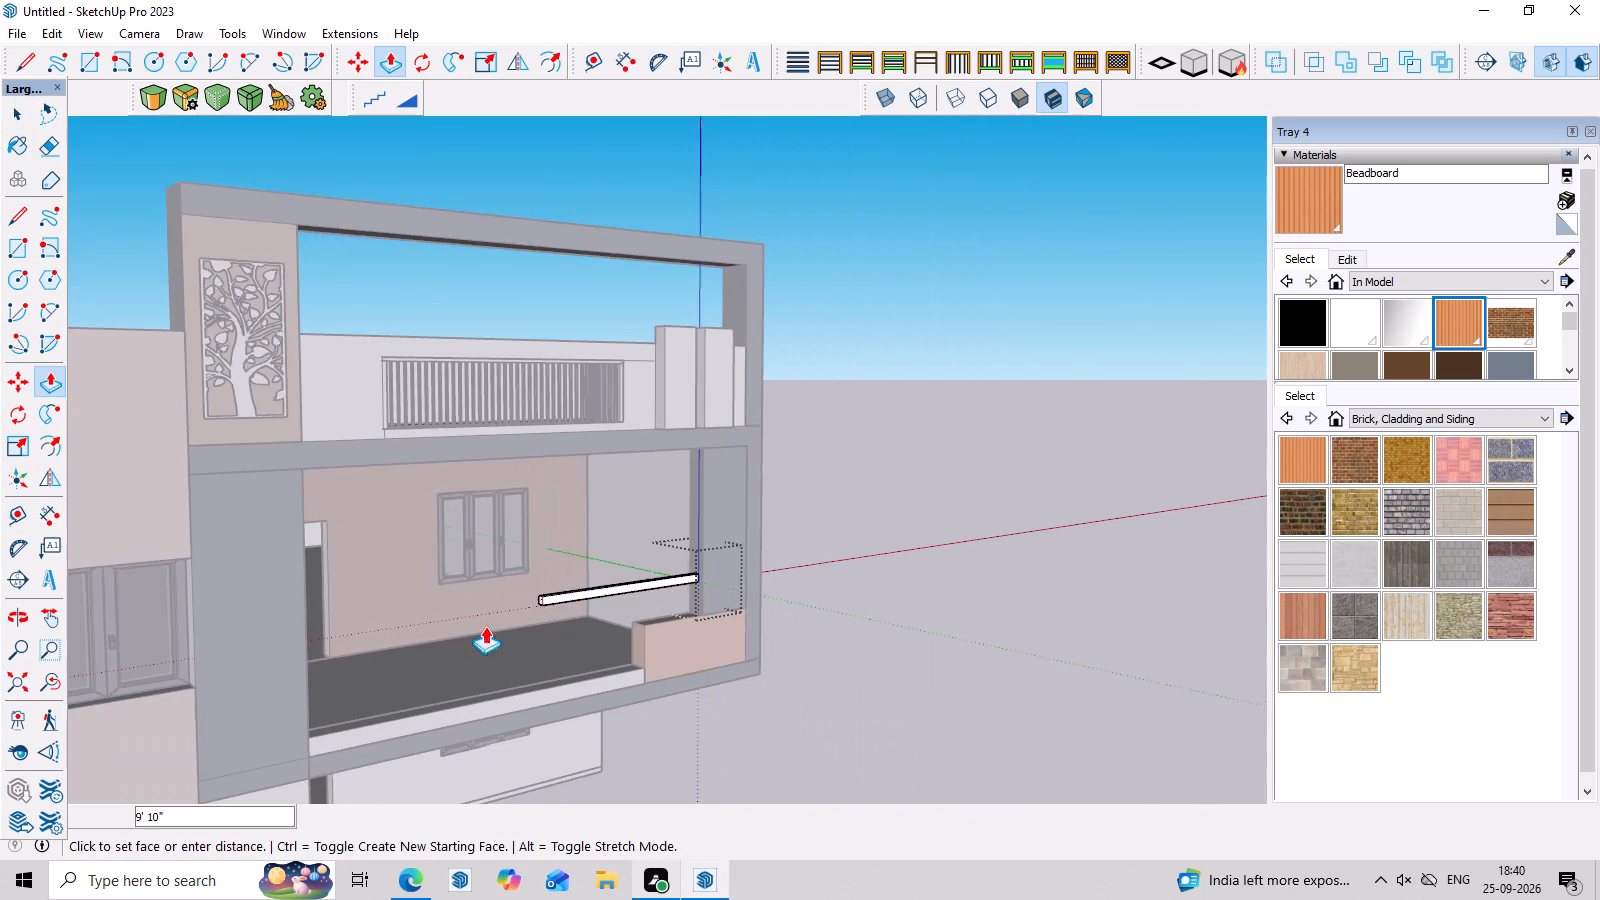
{"action": "scroll", "coordinate": [455, 628], "scroll_direction": "down", "scroll_amount": 1}
{"action": "middle_click_drag", "start_coordinate": [333, 643], "coordinate": [182, 644]}
{"action": "scroll", "coordinate": [262, 650], "scroll_direction": "up", "scroll_amount": 3}
{"action": "middle_click_drag", "start_coordinate": [415, 630], "coordinate": [236, 648]}
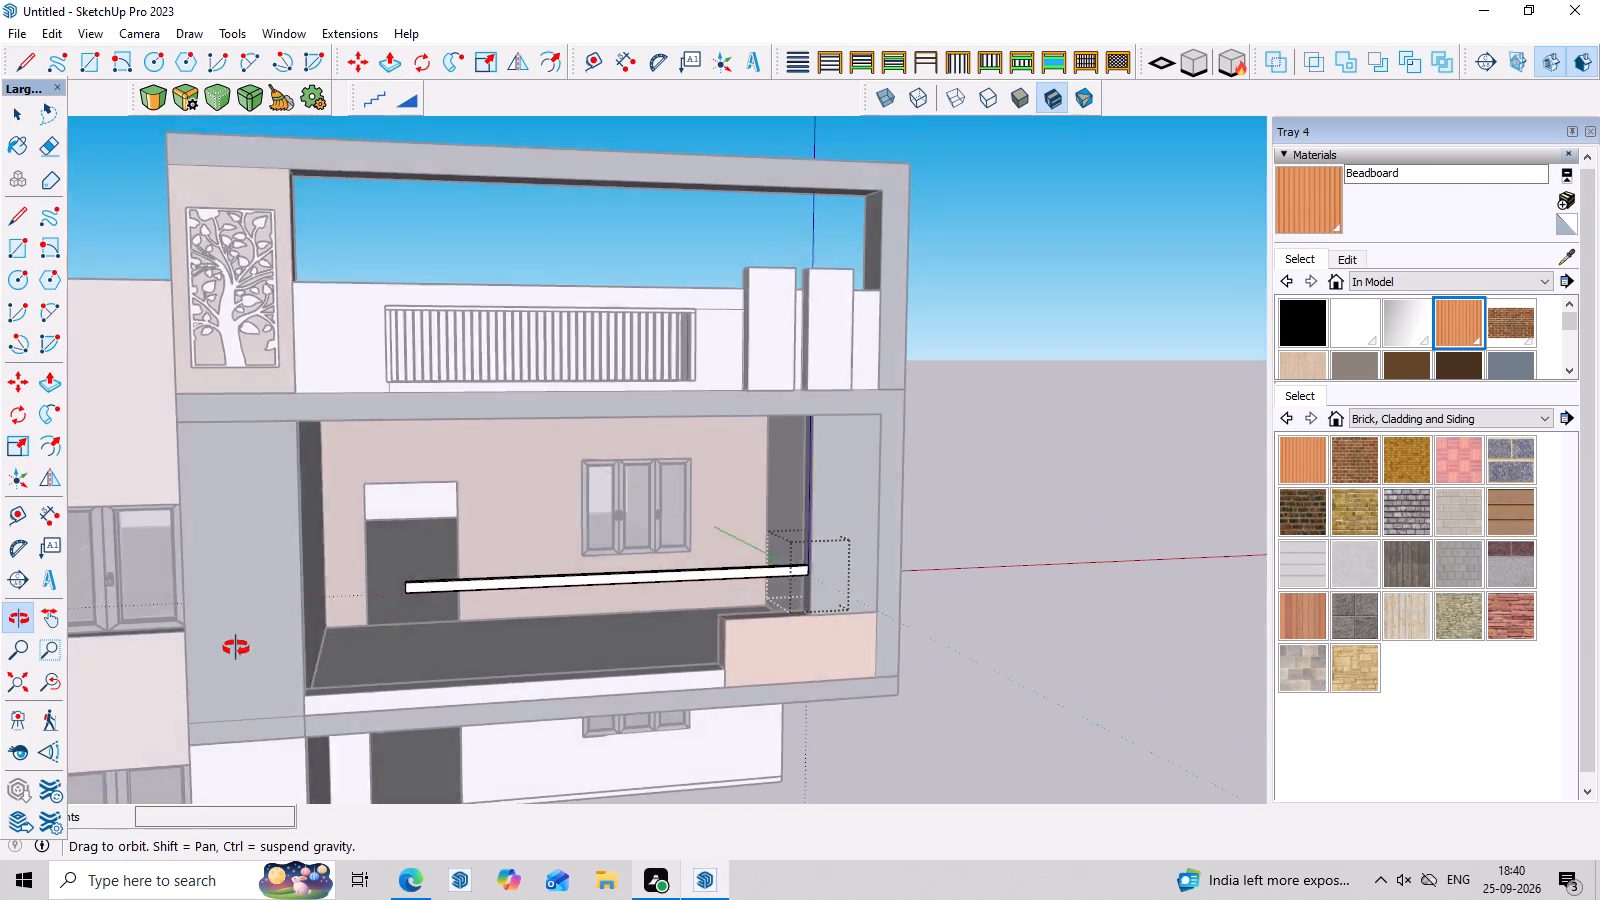
{"action": "middle_click_drag", "start_coordinate": [236, 648], "coordinate": [15, 636]}
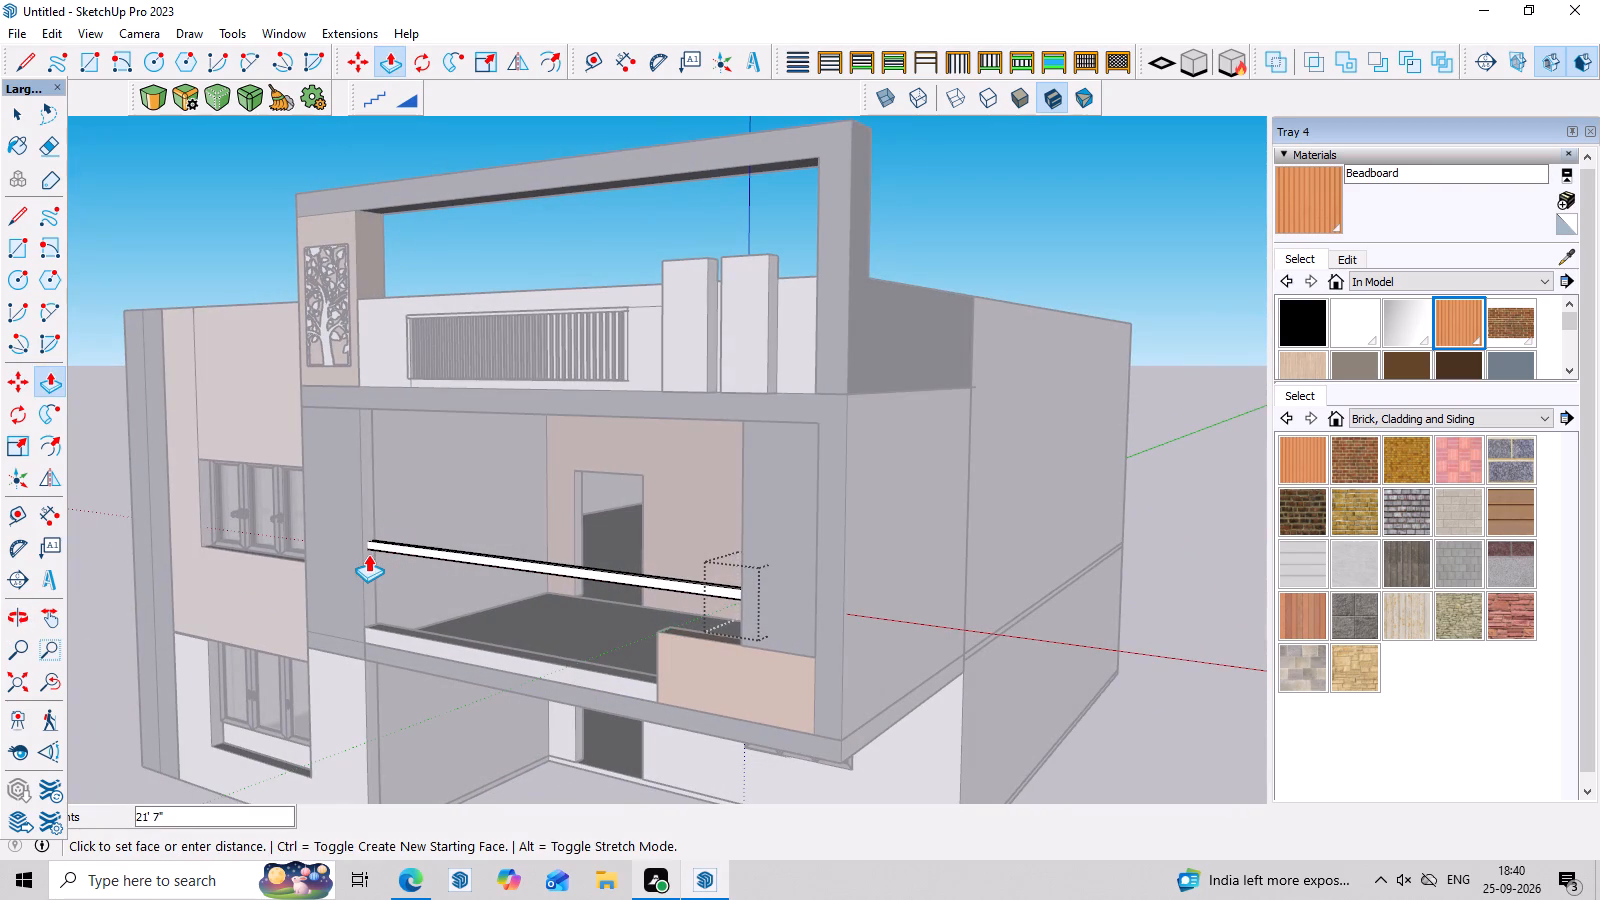
{"action": "left_click", "coordinate": [365, 559]}
{"action": "scroll", "coordinate": [388, 584], "scroll_direction": "down", "scroll_amount": 3}
{"action": "middle_click_drag", "start_coordinate": [453, 638], "coordinate": [591, 647]}
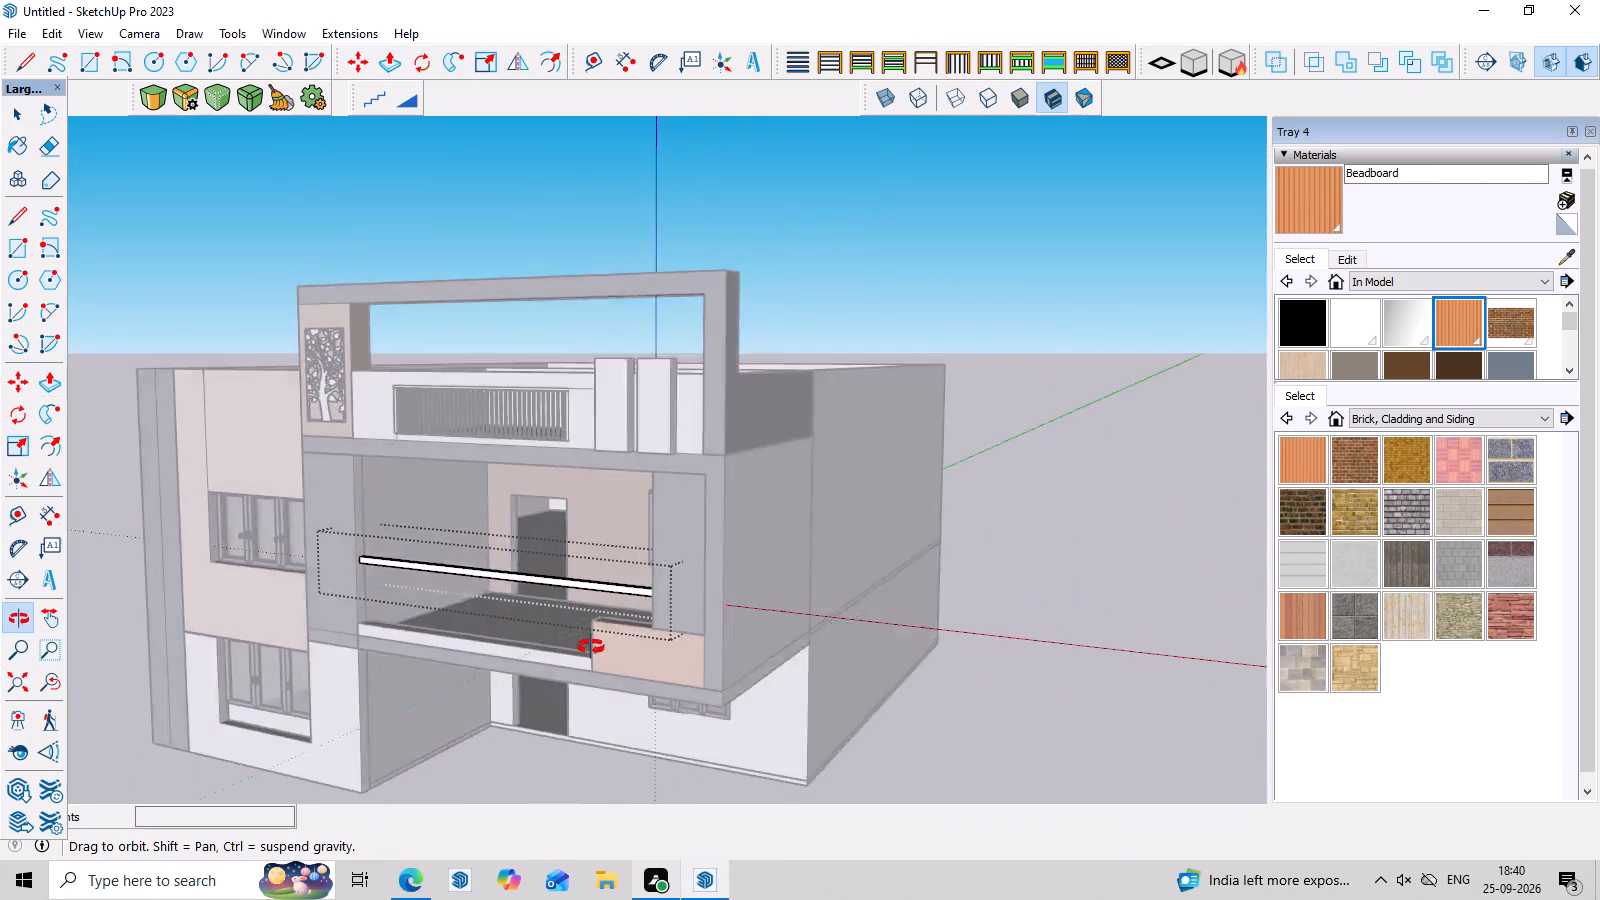
{"action": "middle_click_drag", "start_coordinate": [591, 647], "coordinate": [772, 542]}
{"action": "key", "text": "space"}
{"action": "left_click", "coordinate": [982, 505]}
Examine the whole front elevation with the balcony rail in place.
{"action": "scroll", "coordinate": [983, 508], "scroll_direction": "down", "scroll_amount": 4}
{"action": "middle_click_drag", "start_coordinate": [985, 547], "coordinate": [968, 670]}
{"action": "scroll", "coordinate": [933, 656], "scroll_direction": "up", "scroll_amount": 1}
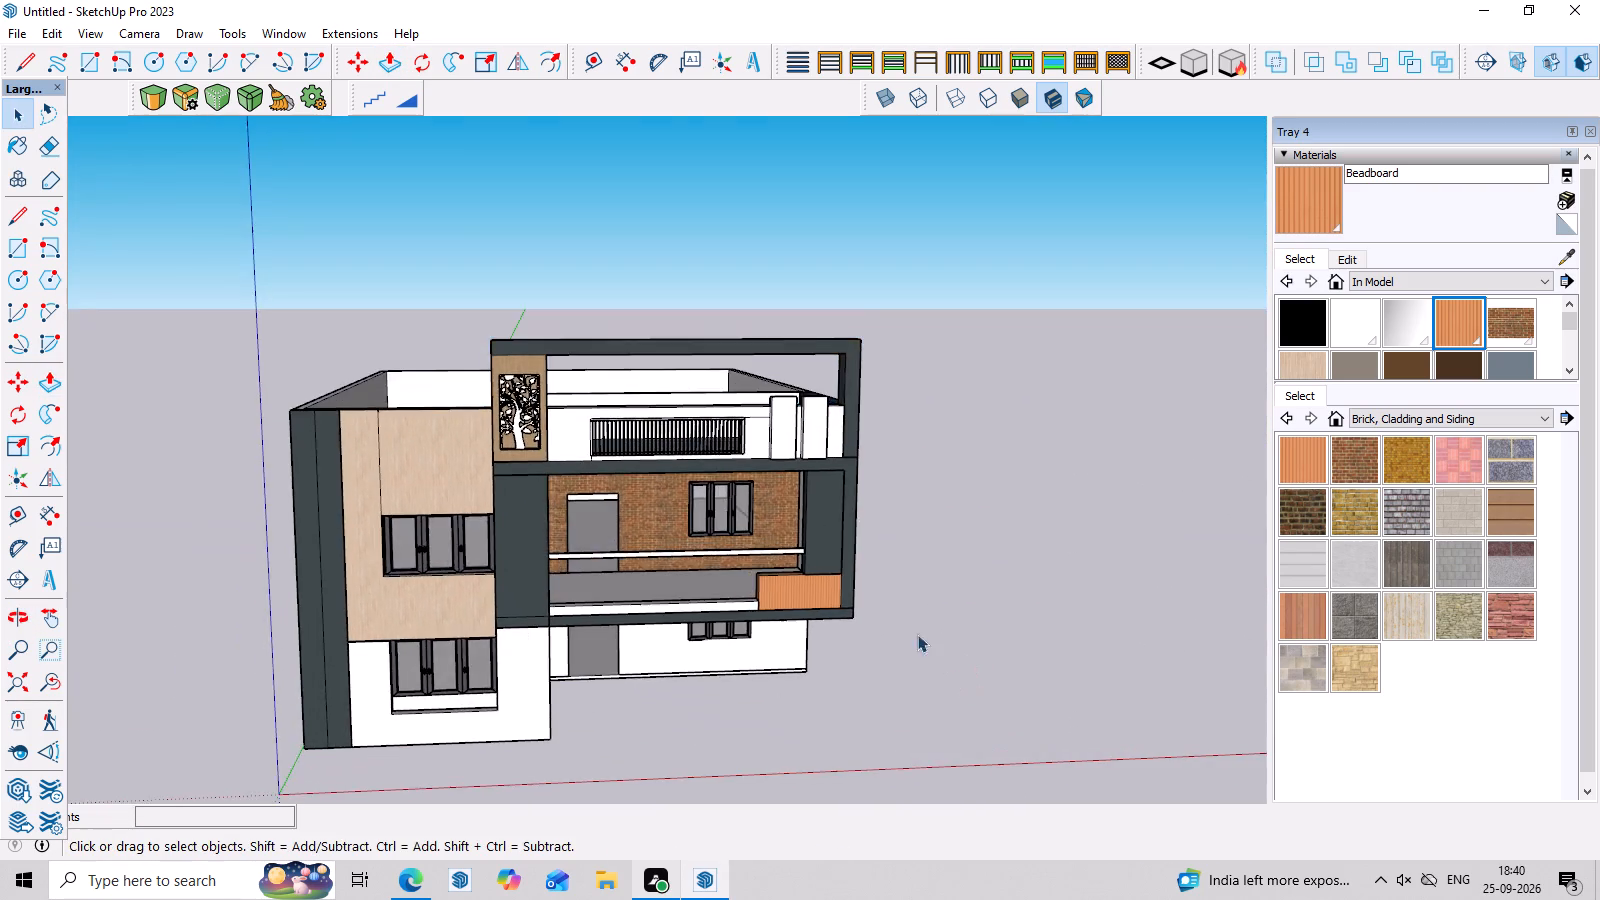
{"action": "scroll", "coordinate": [917, 634], "scroll_direction": "up", "scroll_amount": 5}
{"action": "middle_click_drag", "start_coordinate": [854, 601], "coordinate": [854, 515]}
{"action": "scroll", "coordinate": [854, 515], "scroll_direction": "up", "scroll_amount": 1}
{"action": "scroll", "coordinate": [809, 520], "scroll_direction": "down", "scroll_amount": 6}
{"action": "middle_click_drag", "start_coordinate": [817, 594], "coordinate": [781, 618]}
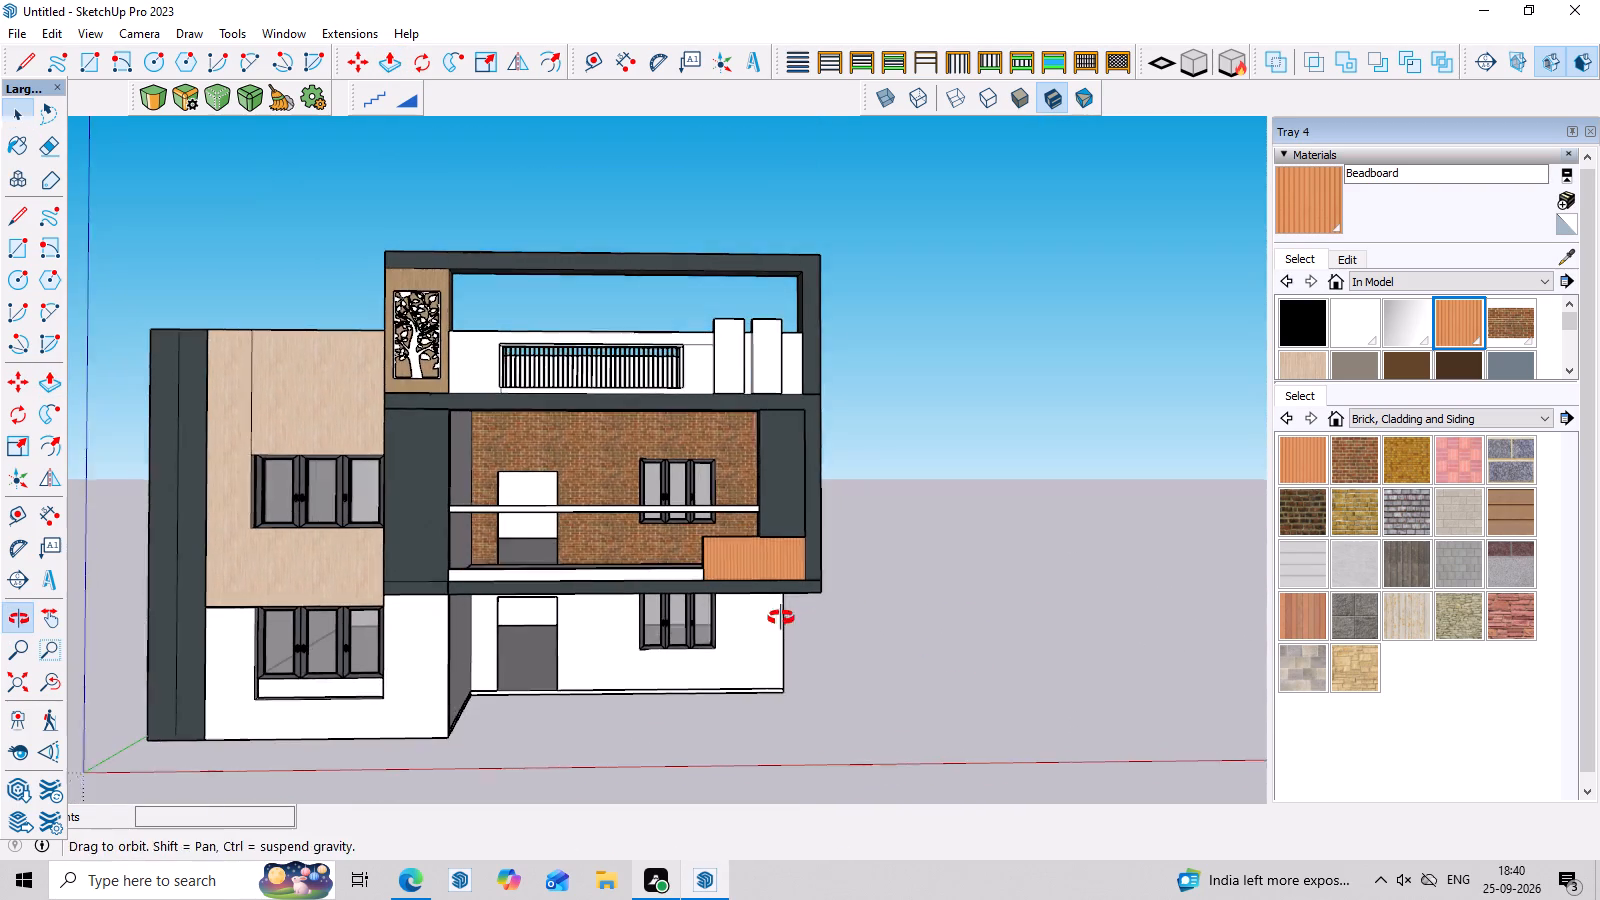
{"action": "middle_click_drag", "start_coordinate": [781, 618], "coordinate": [774, 619]}
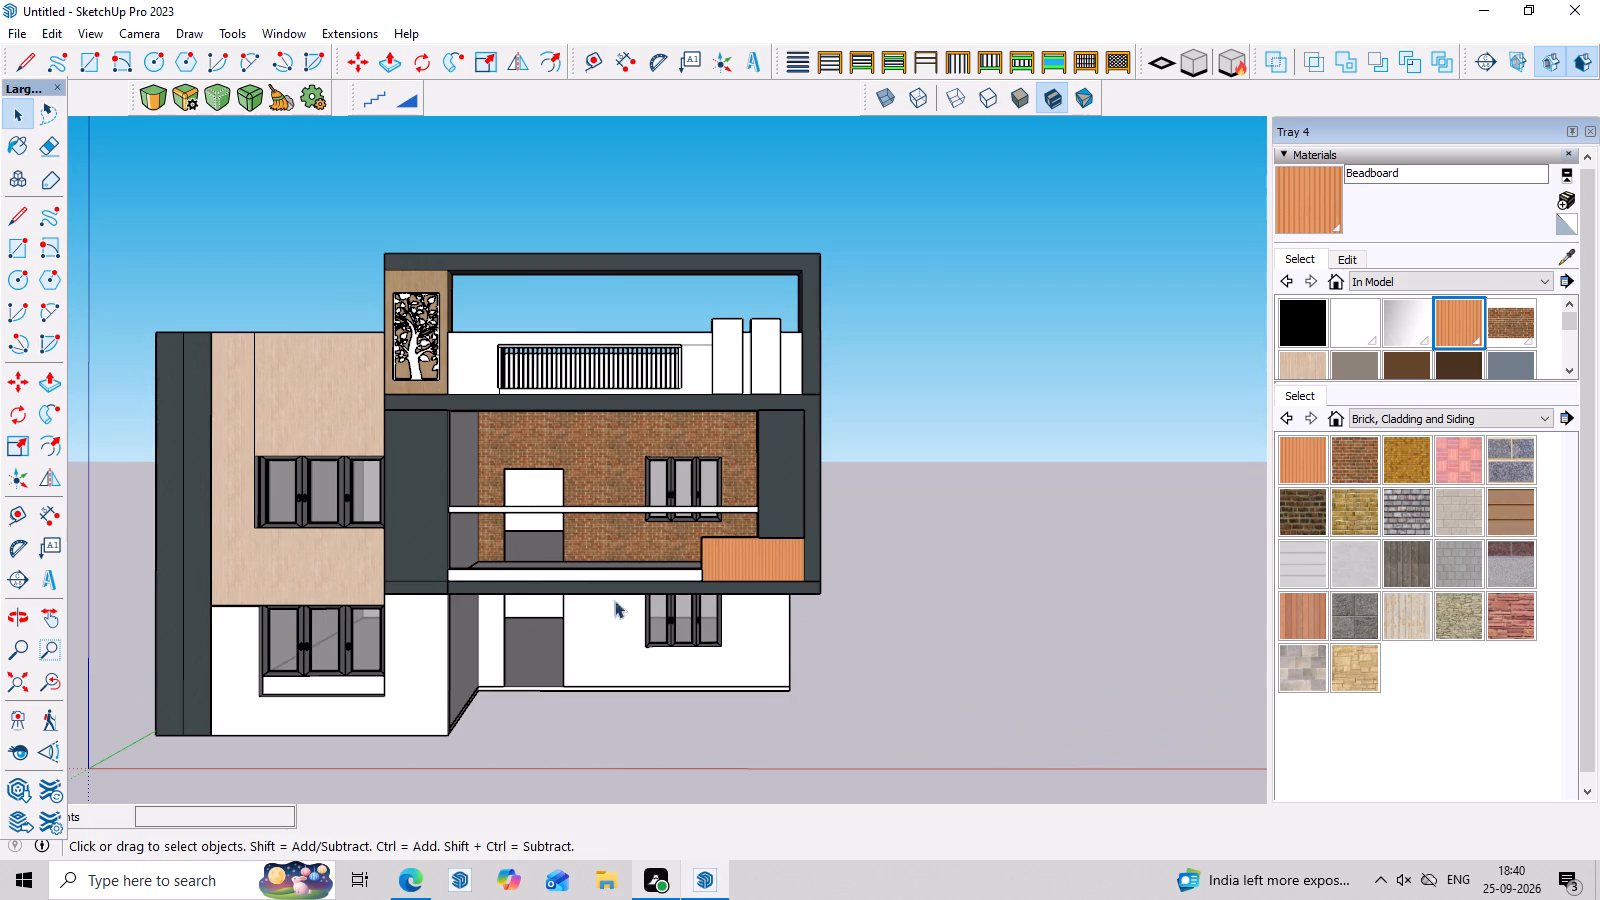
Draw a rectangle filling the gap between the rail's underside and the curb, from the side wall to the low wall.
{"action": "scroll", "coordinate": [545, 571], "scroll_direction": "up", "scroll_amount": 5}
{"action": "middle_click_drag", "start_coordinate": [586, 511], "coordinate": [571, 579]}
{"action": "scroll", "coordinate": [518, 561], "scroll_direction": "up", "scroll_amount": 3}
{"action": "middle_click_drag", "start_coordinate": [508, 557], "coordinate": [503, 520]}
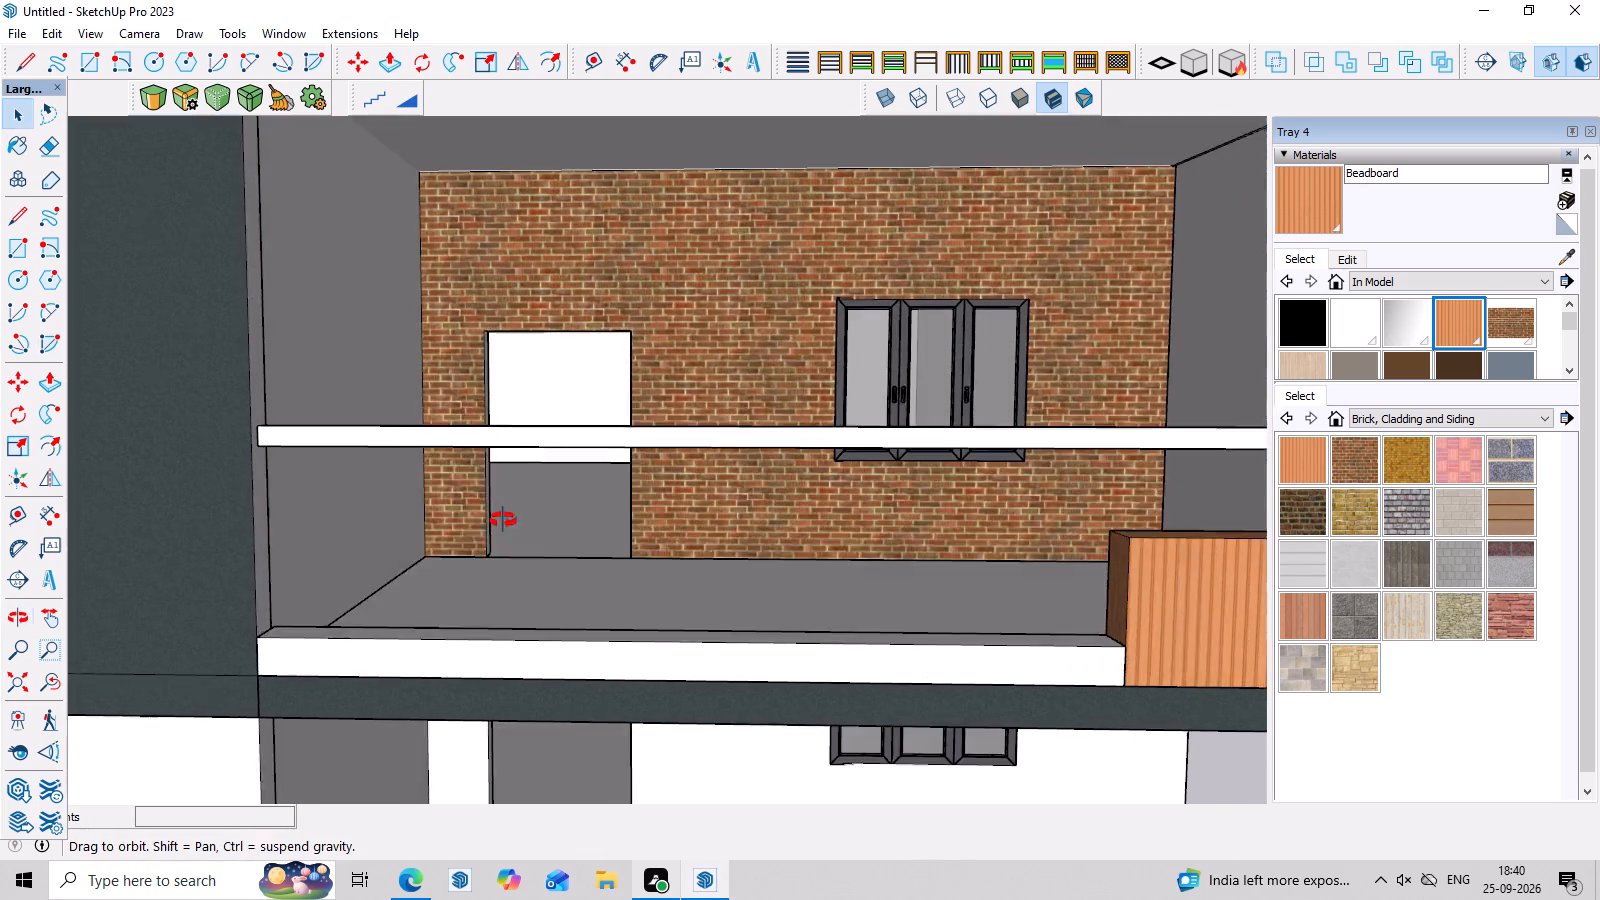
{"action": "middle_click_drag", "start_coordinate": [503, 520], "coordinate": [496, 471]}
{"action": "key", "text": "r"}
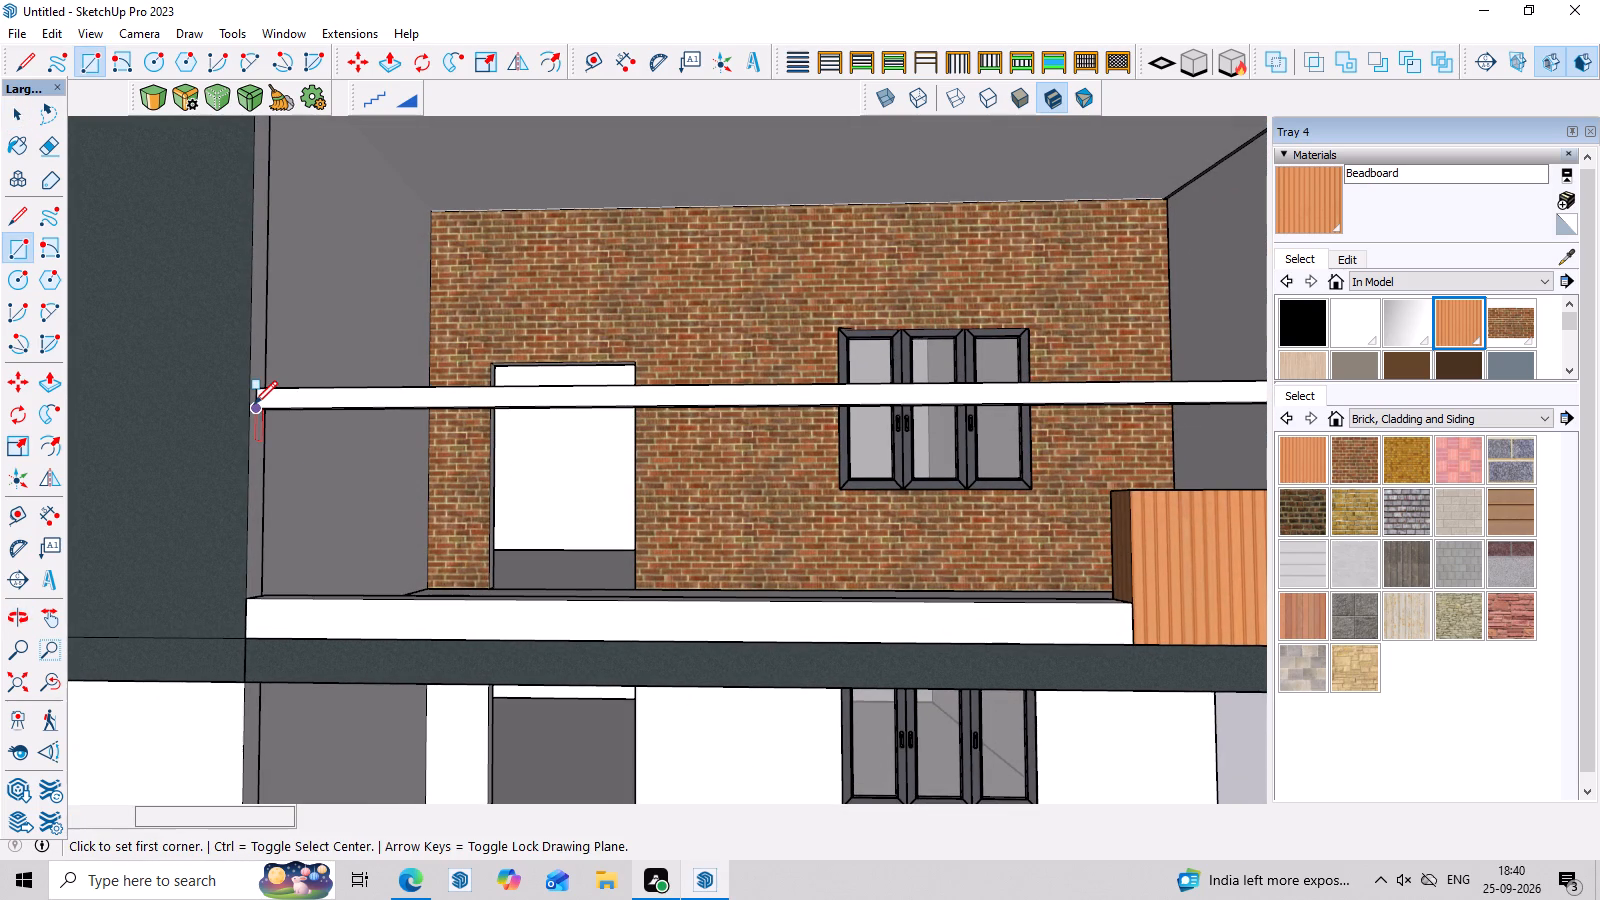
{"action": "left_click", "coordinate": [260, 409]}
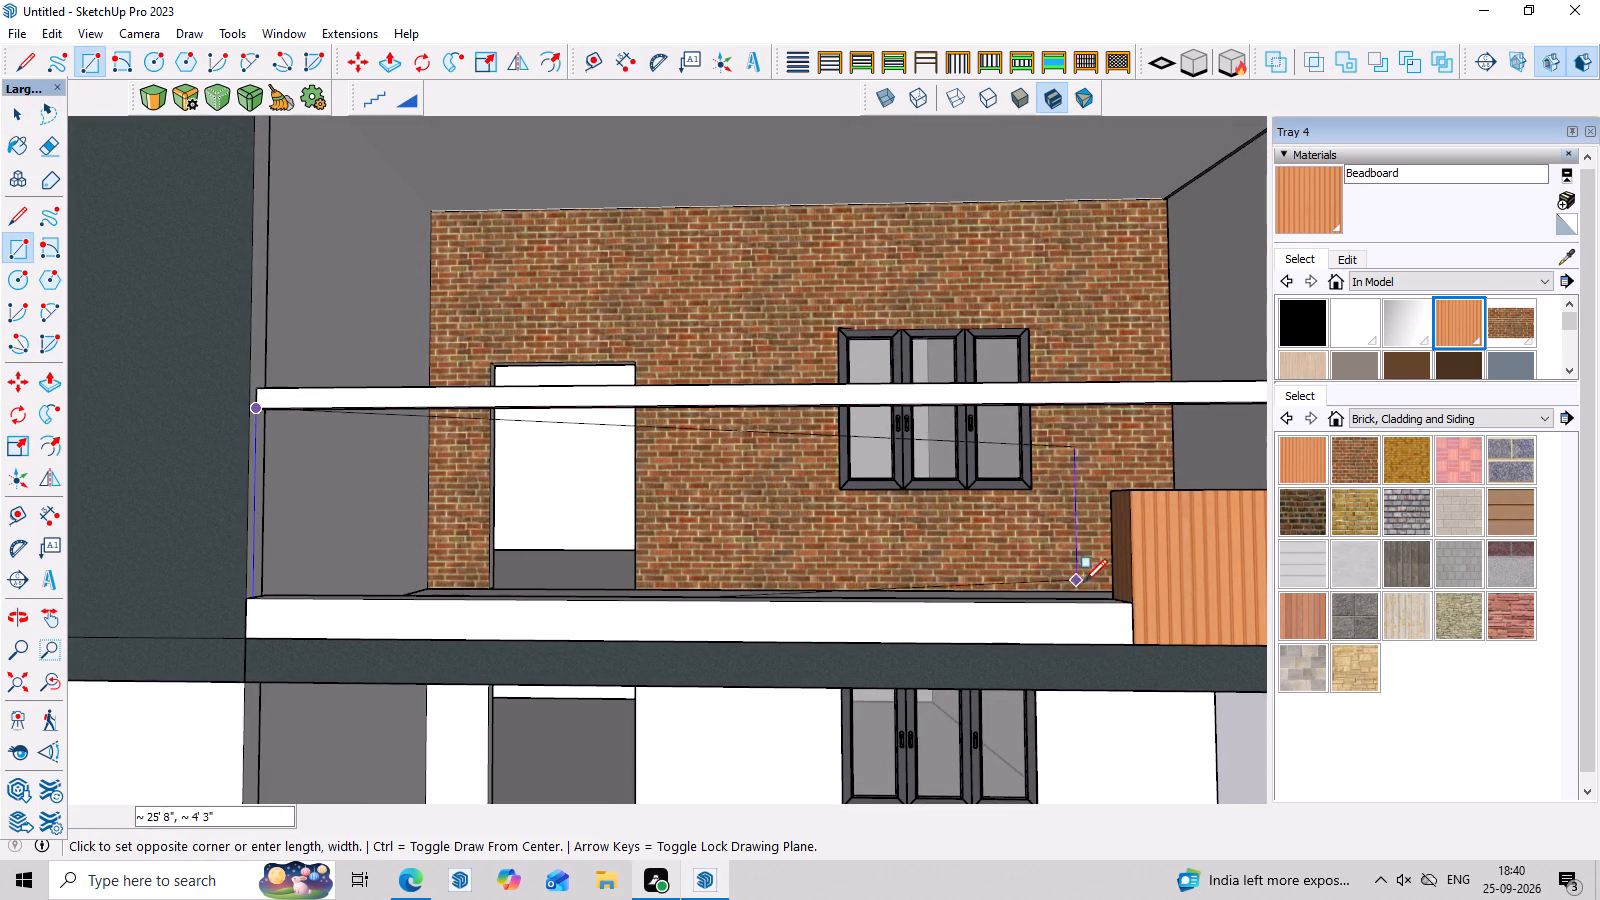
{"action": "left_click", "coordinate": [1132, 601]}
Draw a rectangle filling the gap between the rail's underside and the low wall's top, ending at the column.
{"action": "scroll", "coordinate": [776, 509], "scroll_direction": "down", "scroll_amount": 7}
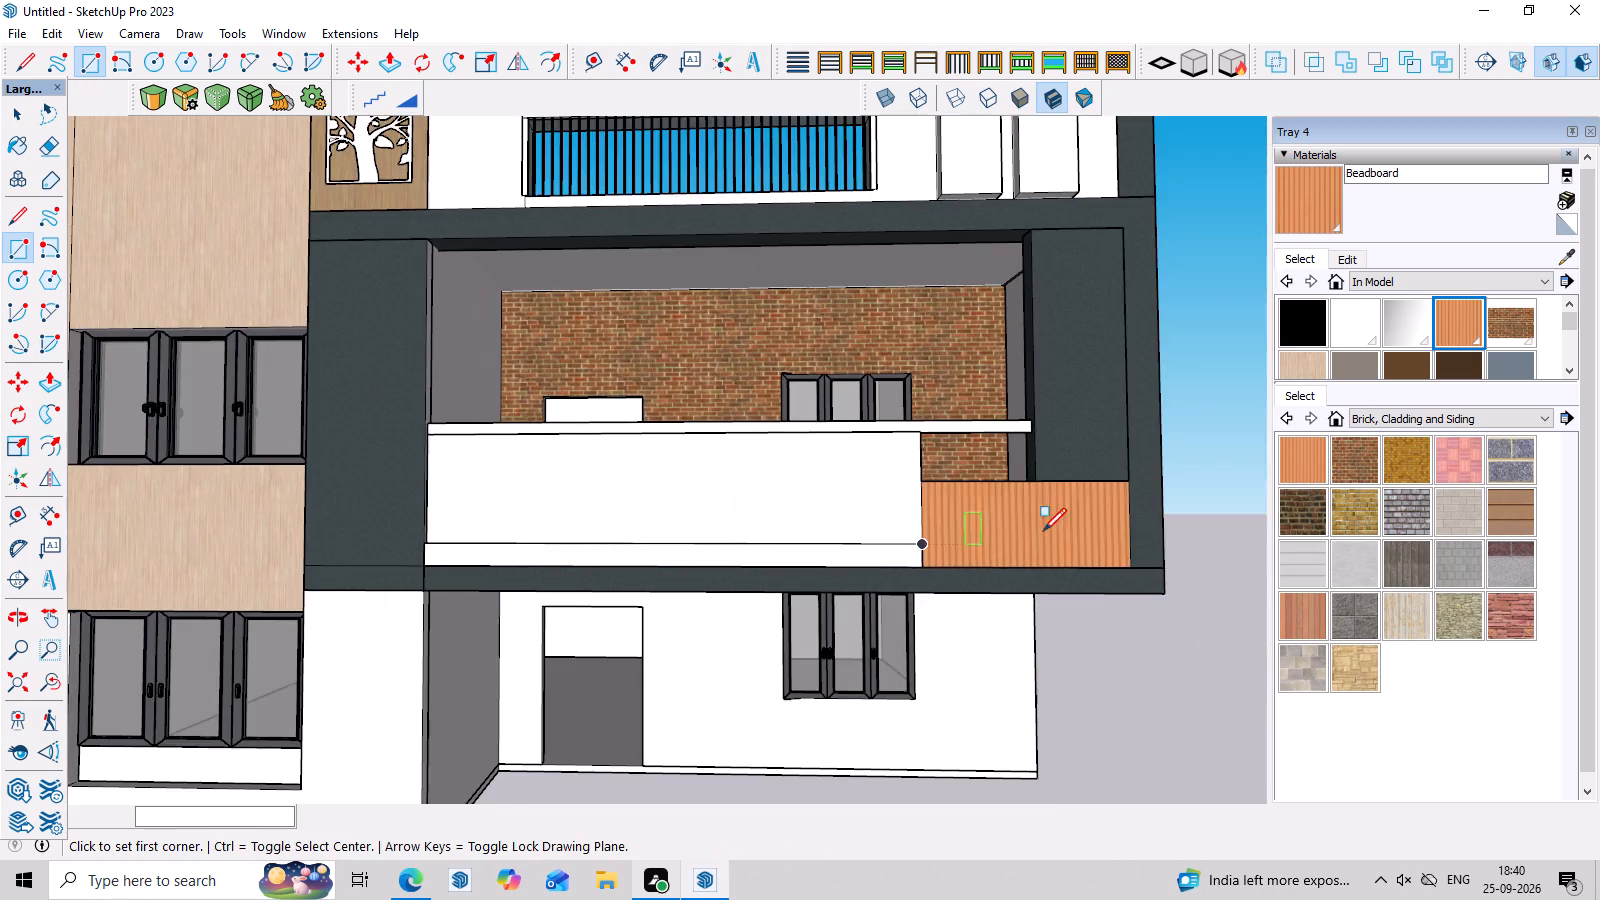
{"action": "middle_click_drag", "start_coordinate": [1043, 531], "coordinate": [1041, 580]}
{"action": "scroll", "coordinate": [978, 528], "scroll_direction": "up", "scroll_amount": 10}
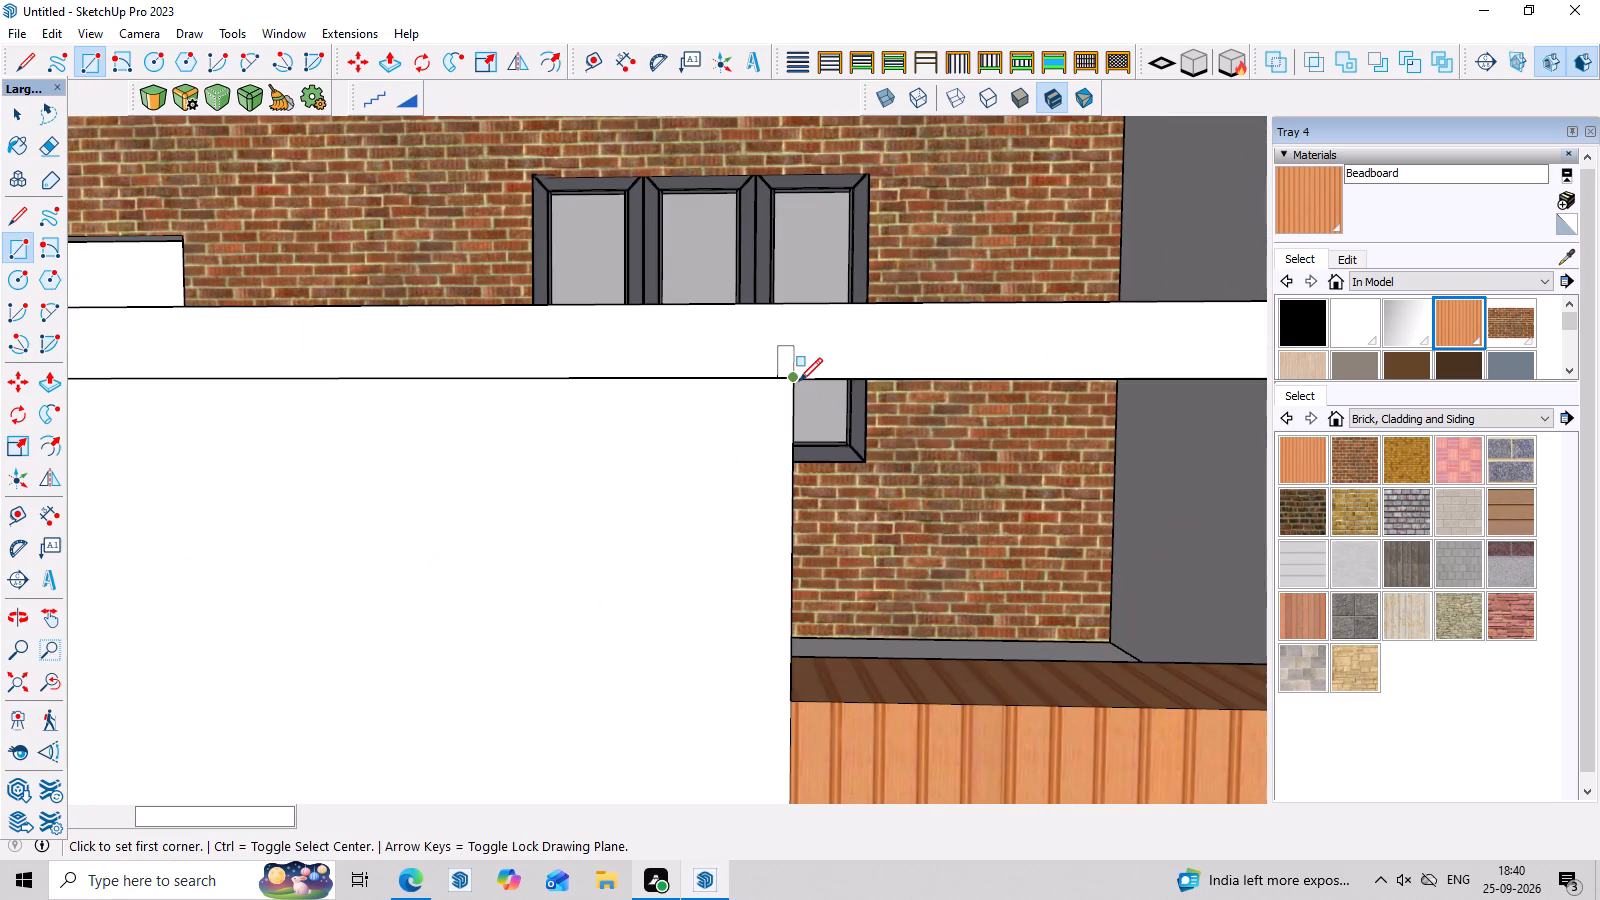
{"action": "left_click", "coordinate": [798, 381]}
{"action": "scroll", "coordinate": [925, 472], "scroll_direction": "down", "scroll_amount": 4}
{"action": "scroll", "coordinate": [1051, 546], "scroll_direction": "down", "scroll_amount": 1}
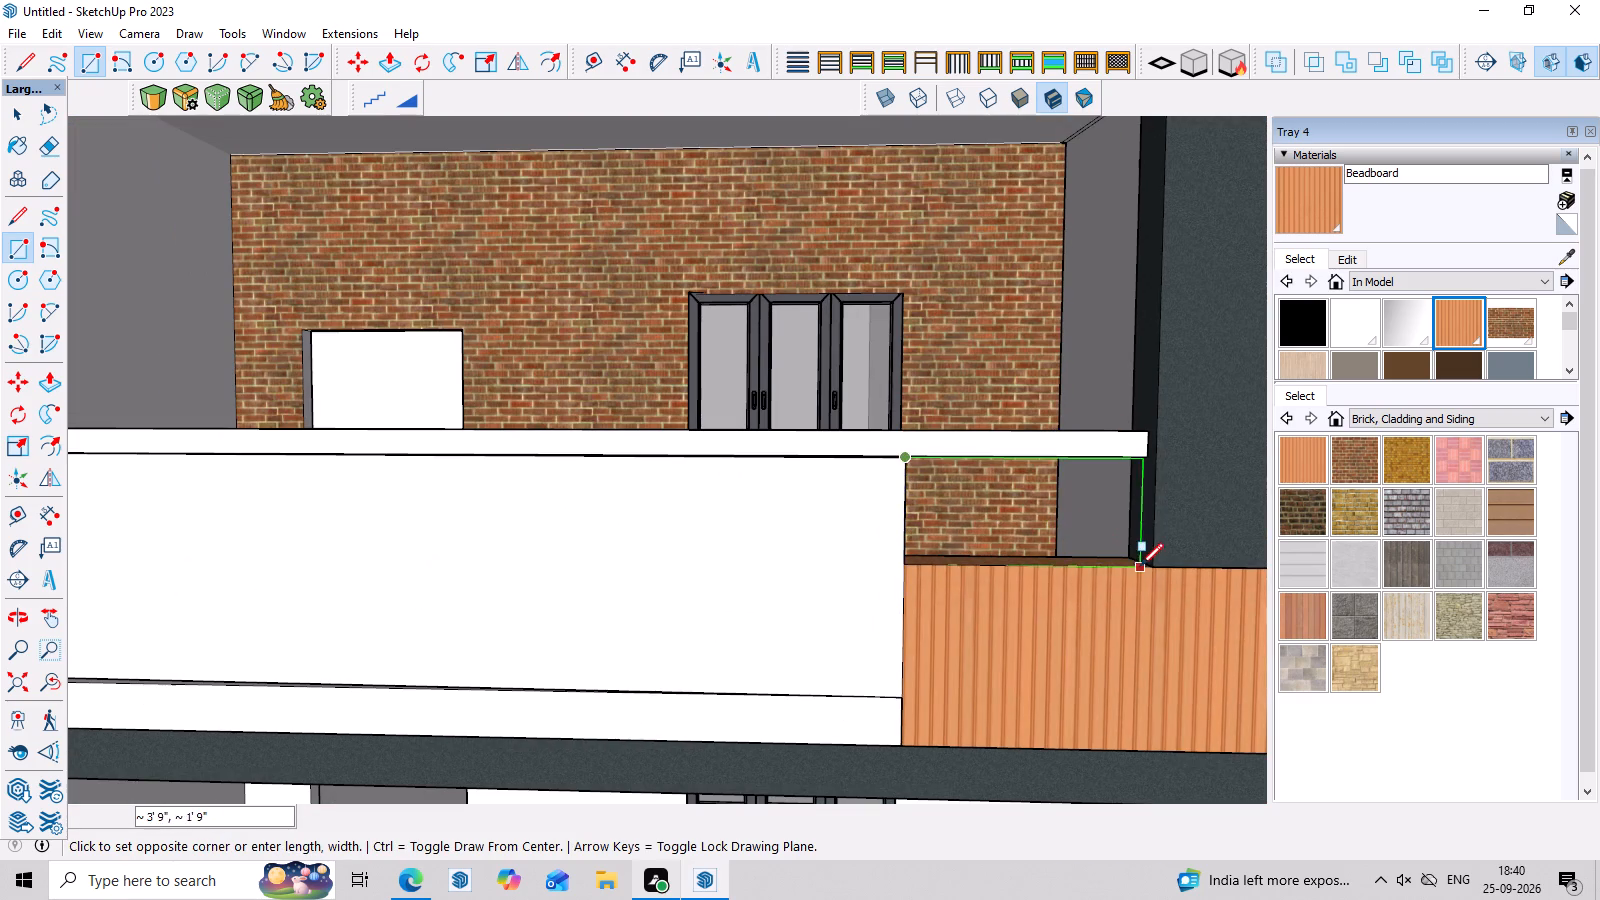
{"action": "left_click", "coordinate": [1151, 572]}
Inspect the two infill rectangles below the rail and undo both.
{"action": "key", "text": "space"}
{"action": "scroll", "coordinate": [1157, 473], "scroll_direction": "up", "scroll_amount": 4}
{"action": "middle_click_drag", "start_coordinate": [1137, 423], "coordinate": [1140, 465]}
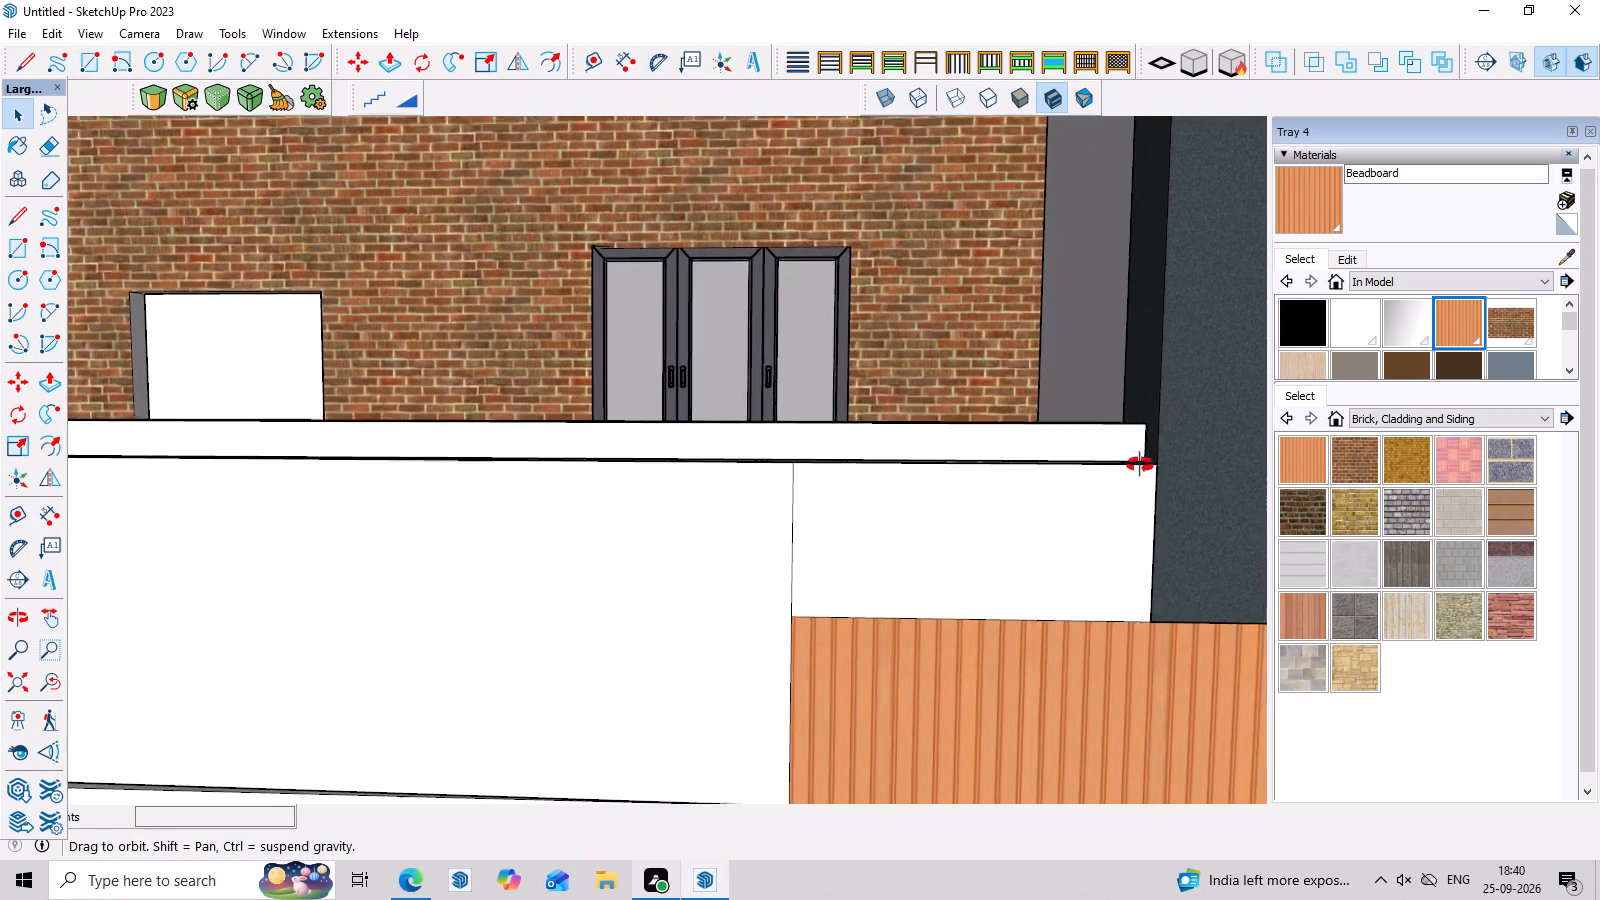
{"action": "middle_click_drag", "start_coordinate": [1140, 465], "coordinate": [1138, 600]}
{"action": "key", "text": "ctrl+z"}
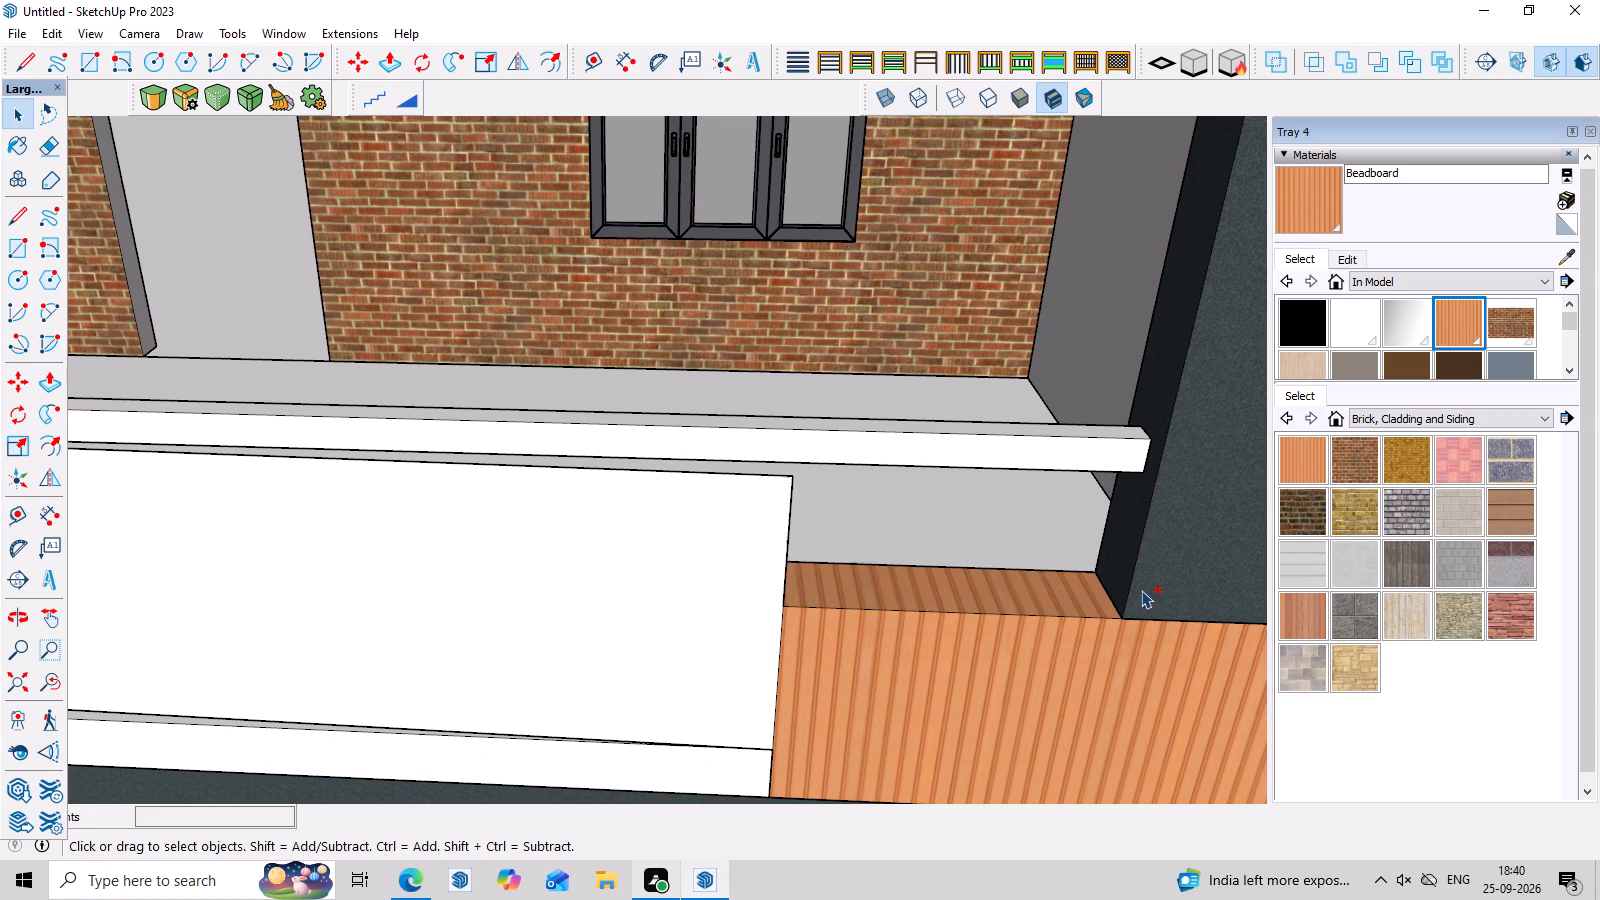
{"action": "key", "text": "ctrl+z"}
Move the balcony rail's geometry about 4" outward inside its group, toward the outer face of the low wall.
{"action": "middle_click_drag", "start_coordinate": [797, 599], "coordinate": [798, 583]}
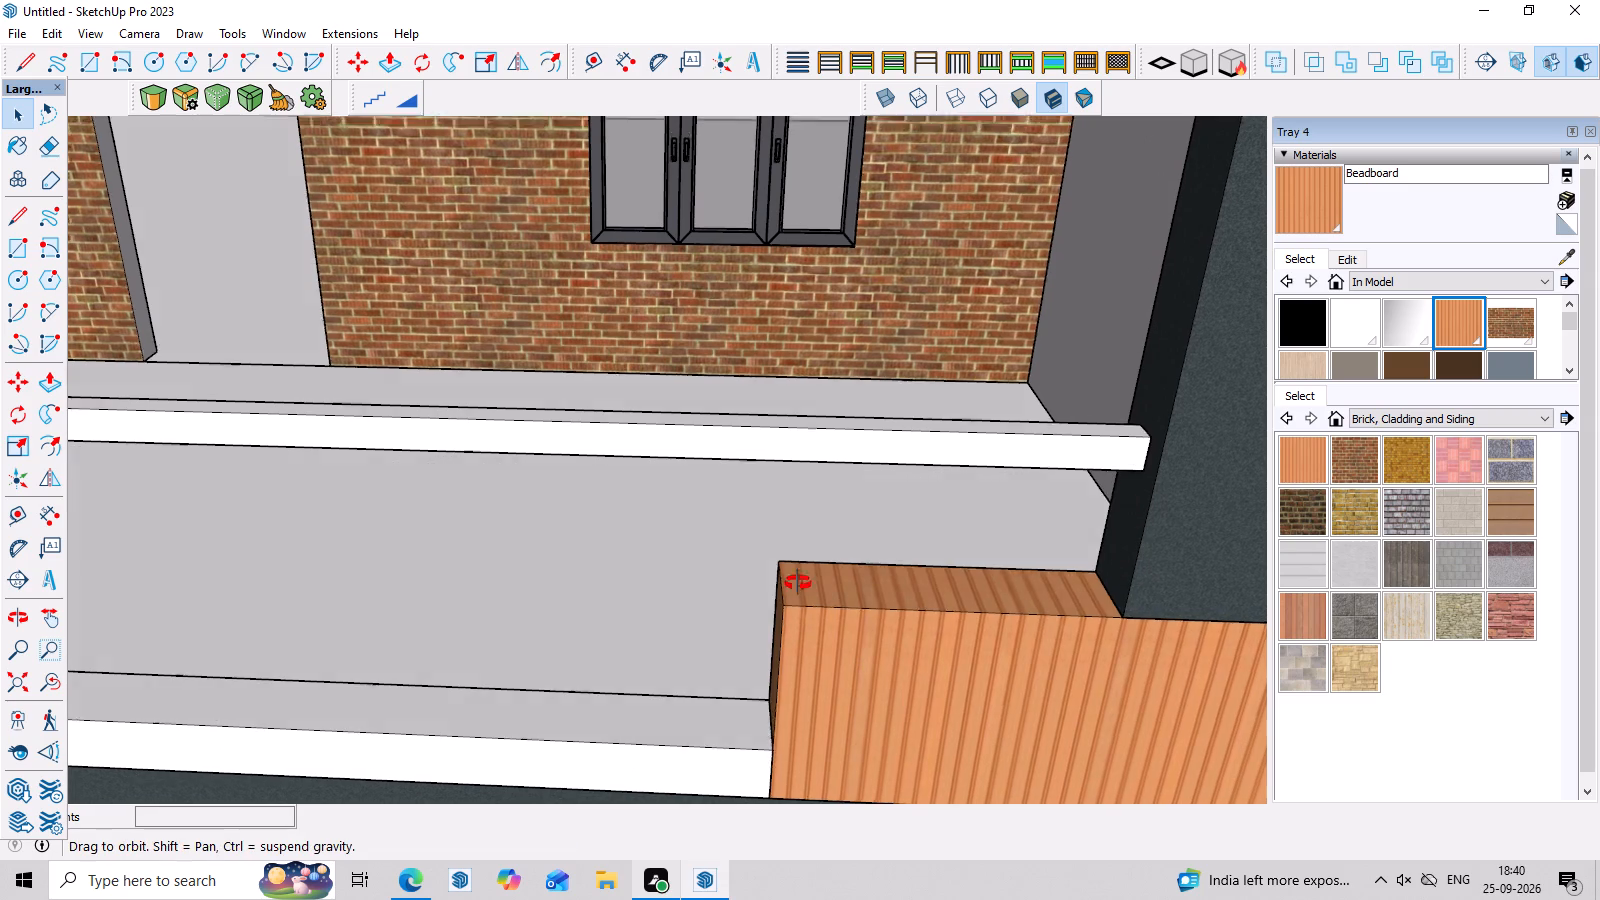
{"action": "middle_click_drag", "start_coordinate": [798, 583], "coordinate": [820, 451]}
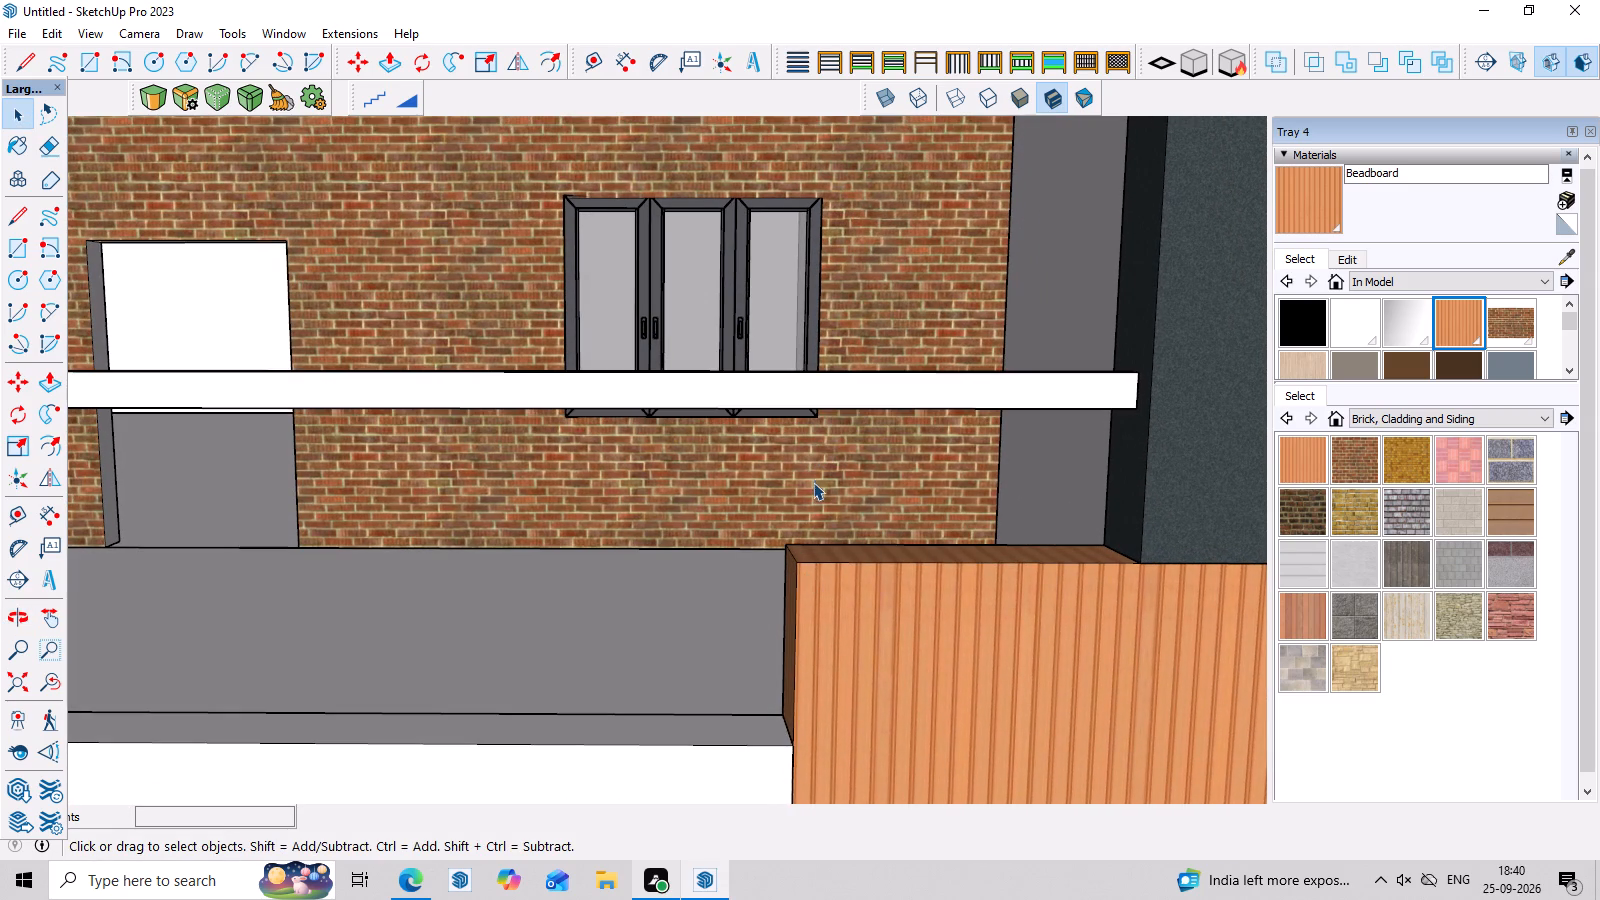
{"action": "double_click", "coordinate": [1115, 393]}
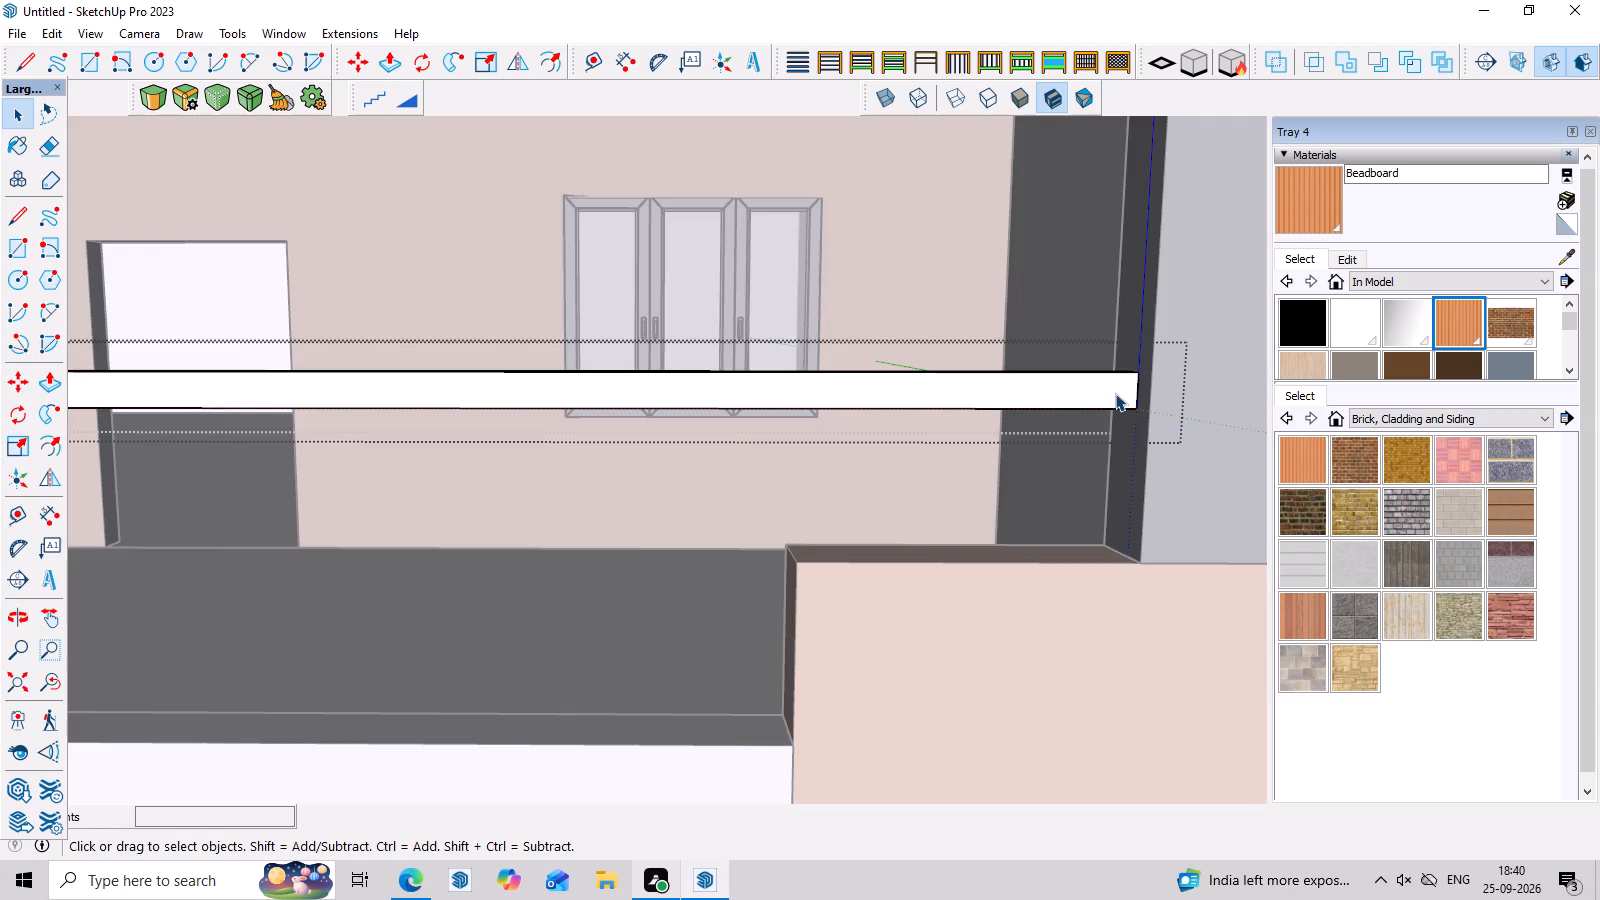
{"action": "triple_click", "coordinate": [1115, 393]}
{"action": "middle_click_drag", "start_coordinate": [1115, 393], "coordinate": [1117, 572]}
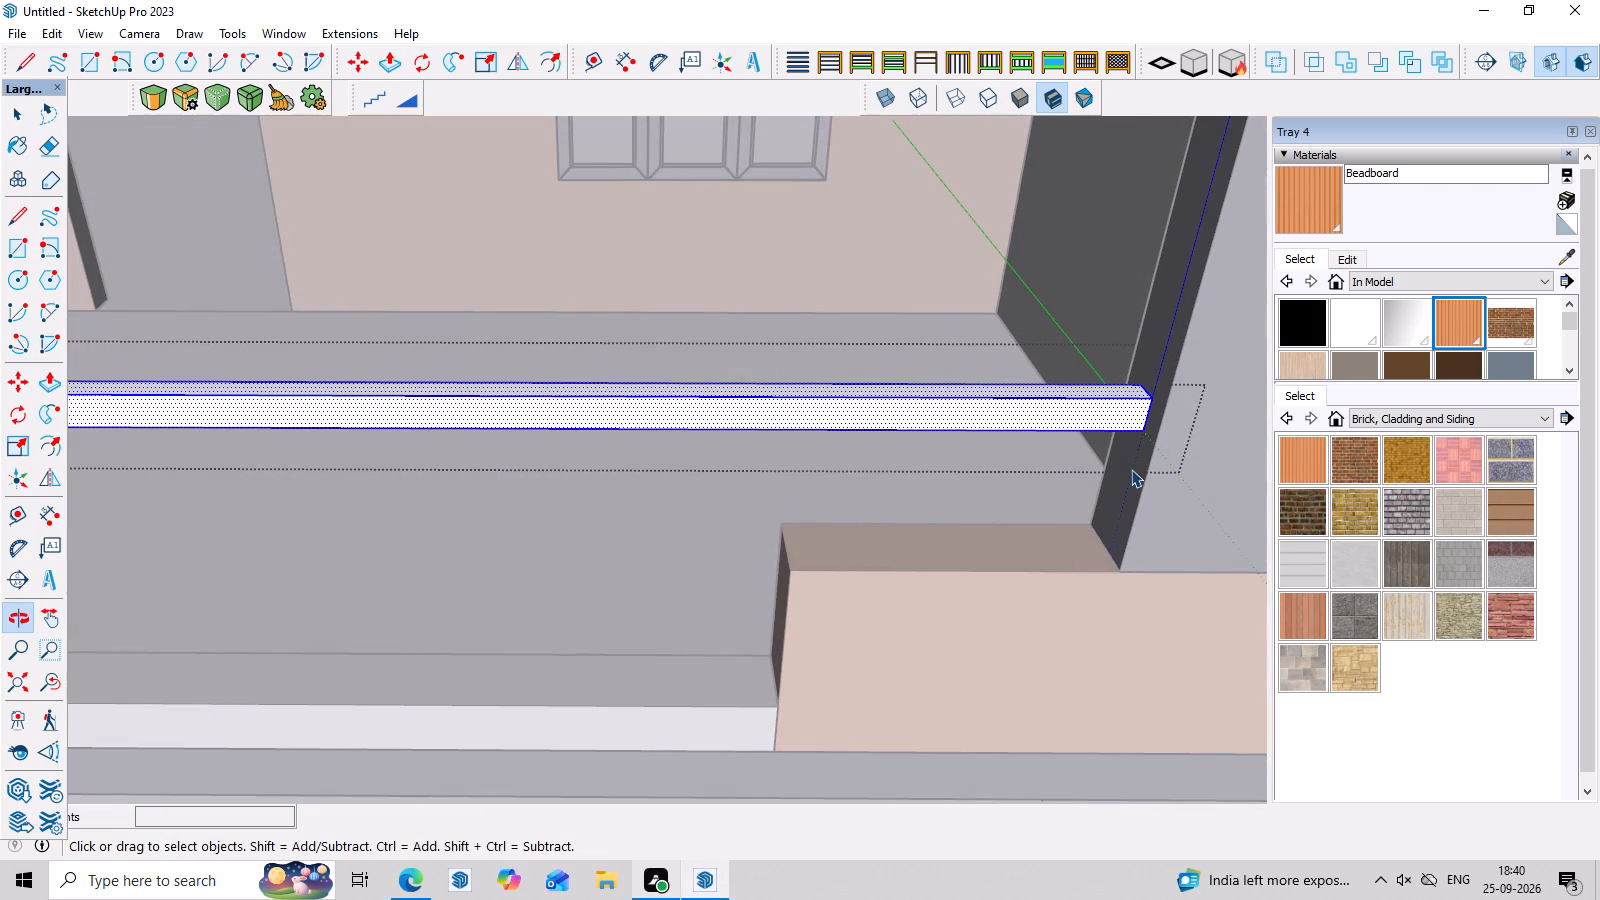
{"action": "key", "text": "m"}
{"action": "left_click", "coordinate": [1148, 399]}
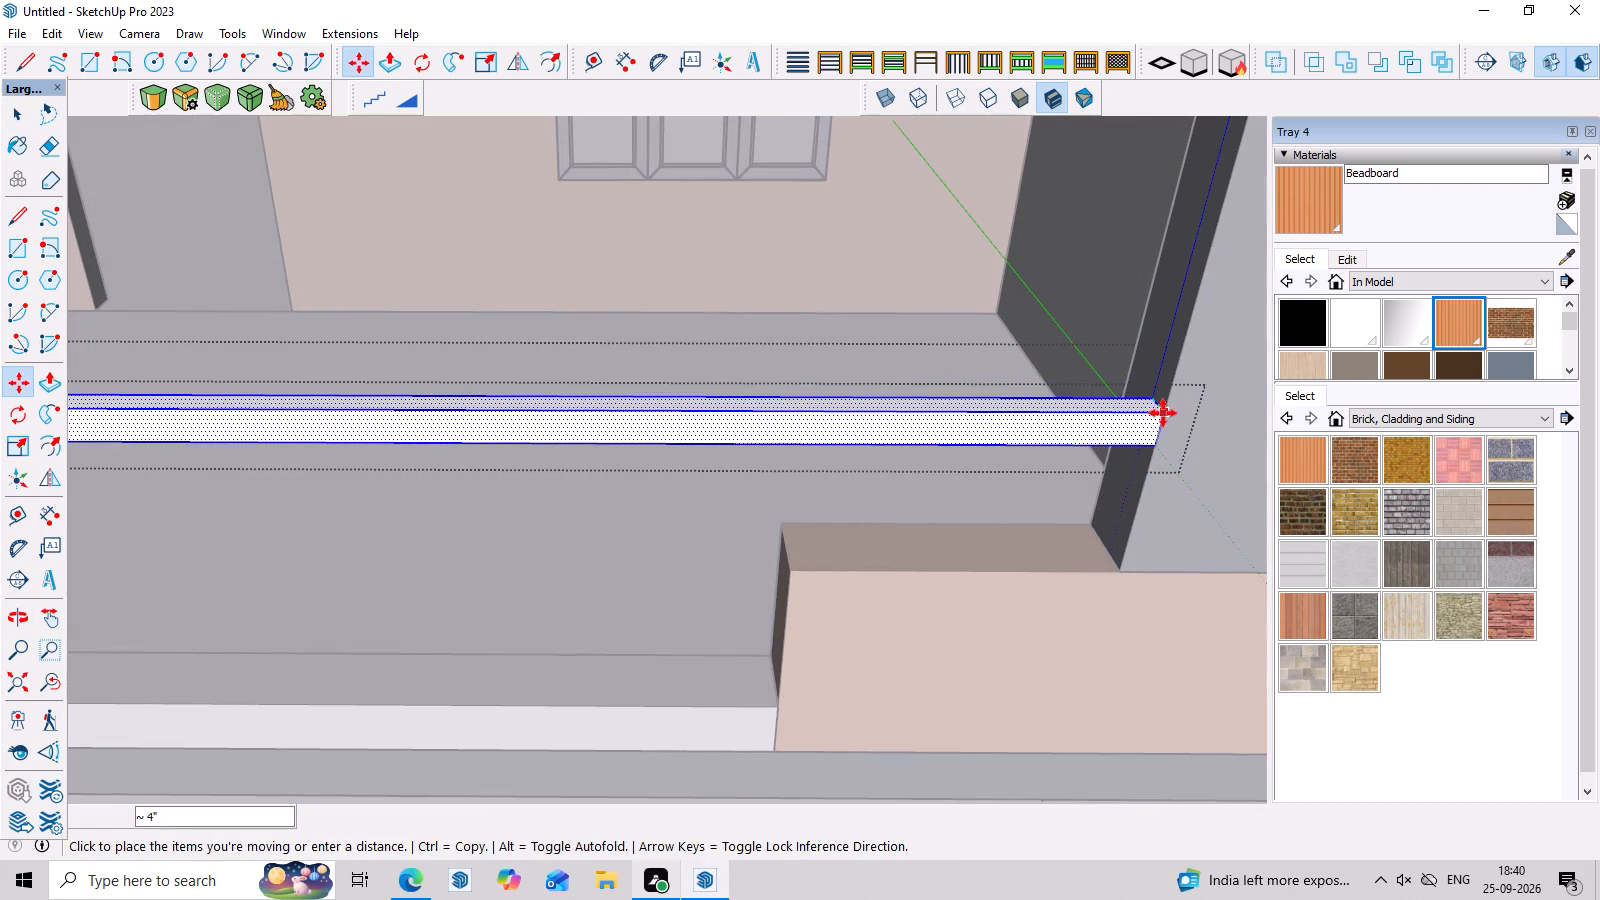
{"action": "left_click", "coordinate": [1163, 413]}
{"action": "scroll", "coordinate": [1113, 541], "scroll_direction": "down", "scroll_amount": 4}
{"action": "middle_click_drag", "start_coordinate": [1109, 558], "coordinate": [1118, 350]}
{"action": "scroll", "coordinate": [895, 468], "scroll_direction": "up", "scroll_amount": 3}
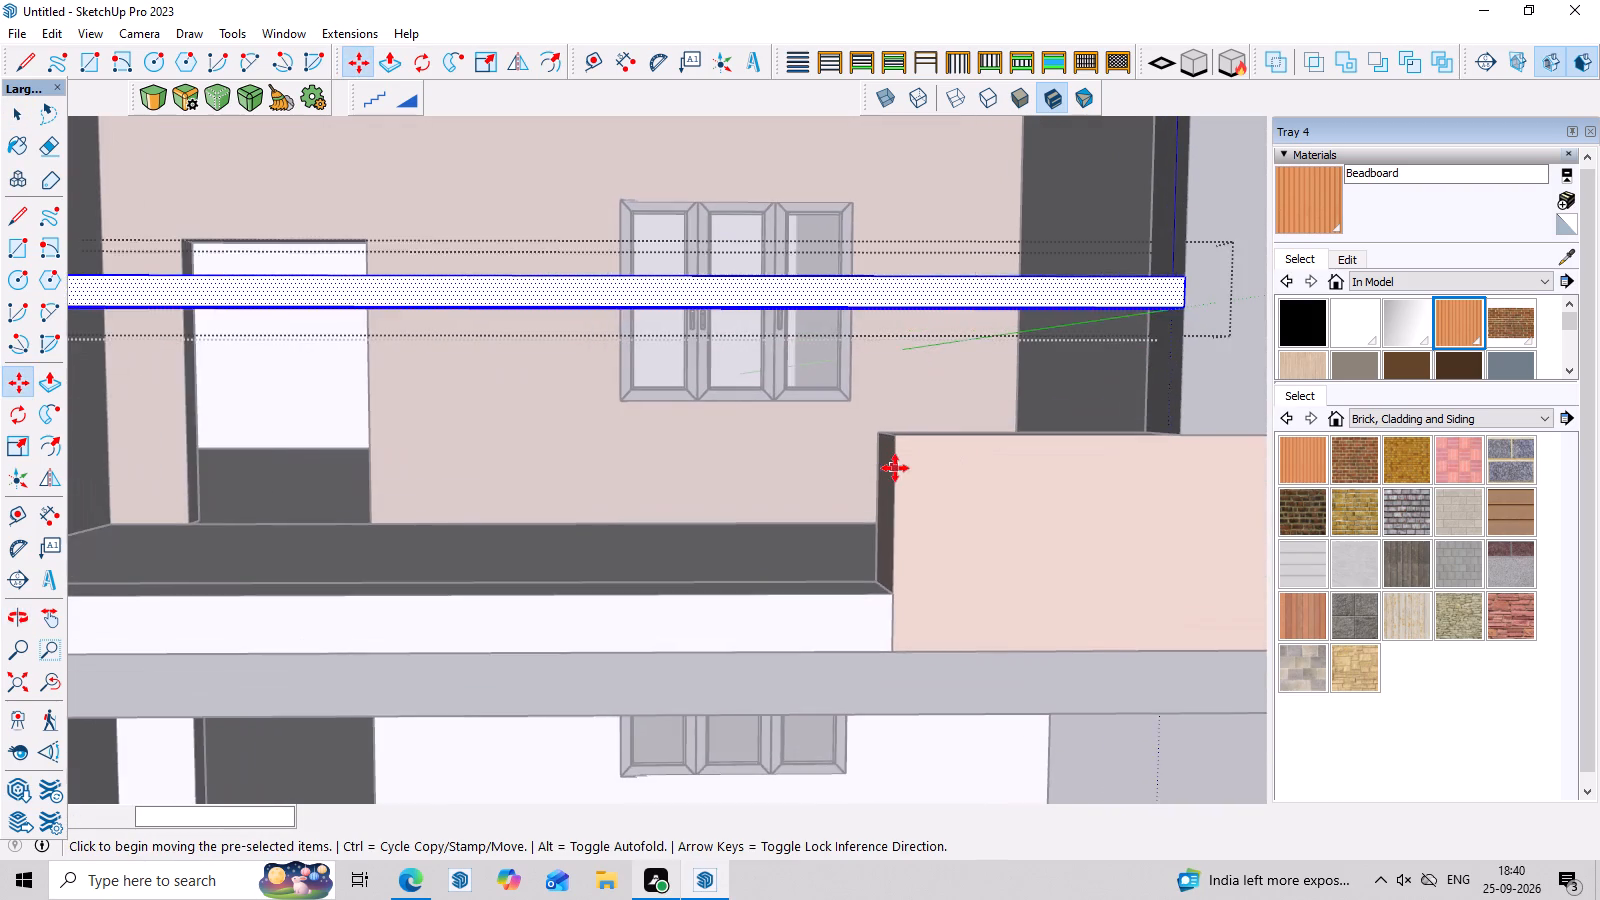
{"action": "middle_click_drag", "start_coordinate": [895, 468], "coordinate": [889, 521]}
{"action": "key", "text": "space"}
{"action": "key", "text": "space"}
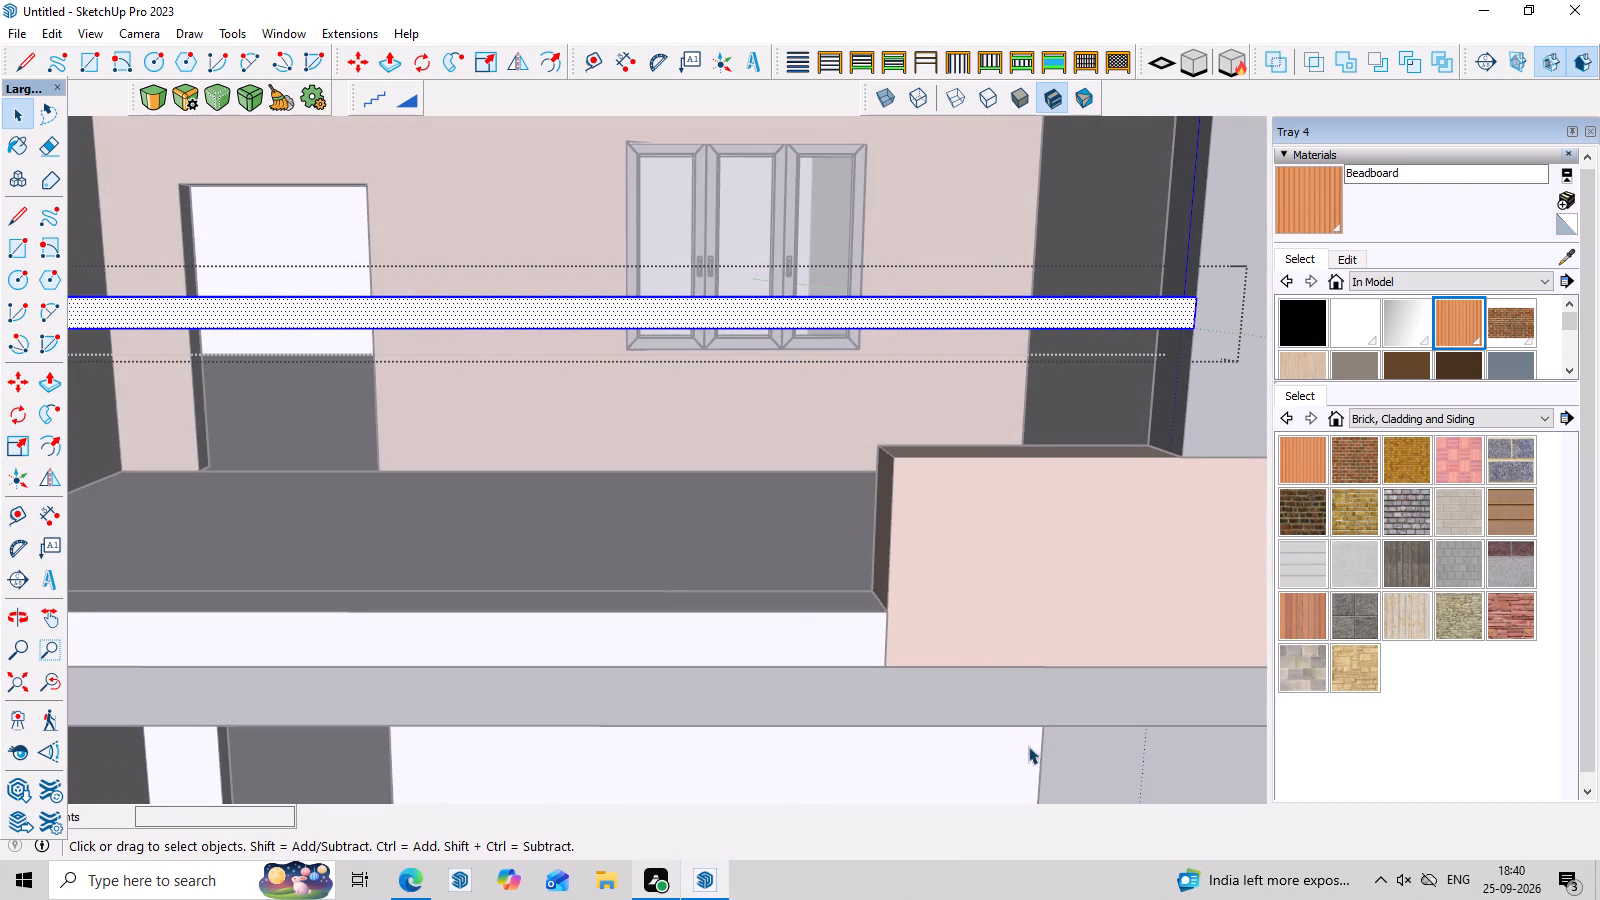
{"action": "scroll", "coordinate": [1068, 558], "scroll_direction": "down", "scroll_amount": 13}
{"action": "left_click", "coordinate": [1198, 450]}
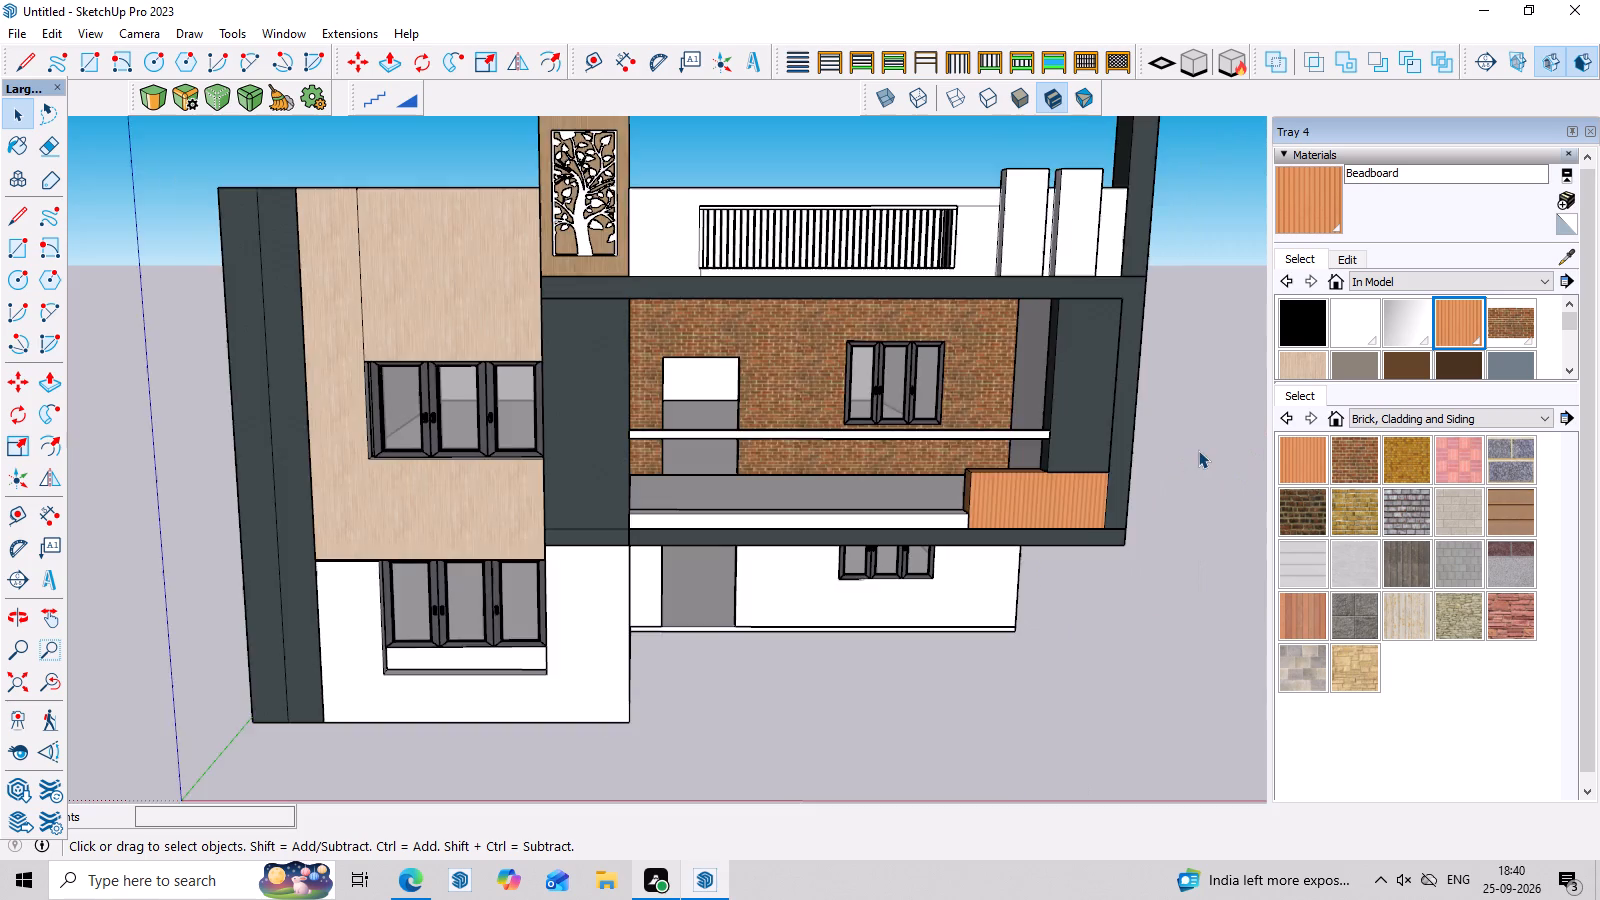
Draw a rectangle between the low wall's top edge and the rail's underside, ending at the column.
{"action": "scroll", "coordinate": [981, 485], "scroll_direction": "up", "scroll_amount": 3}
{"action": "middle_click_drag", "start_coordinate": [936, 481], "coordinate": [940, 436]}
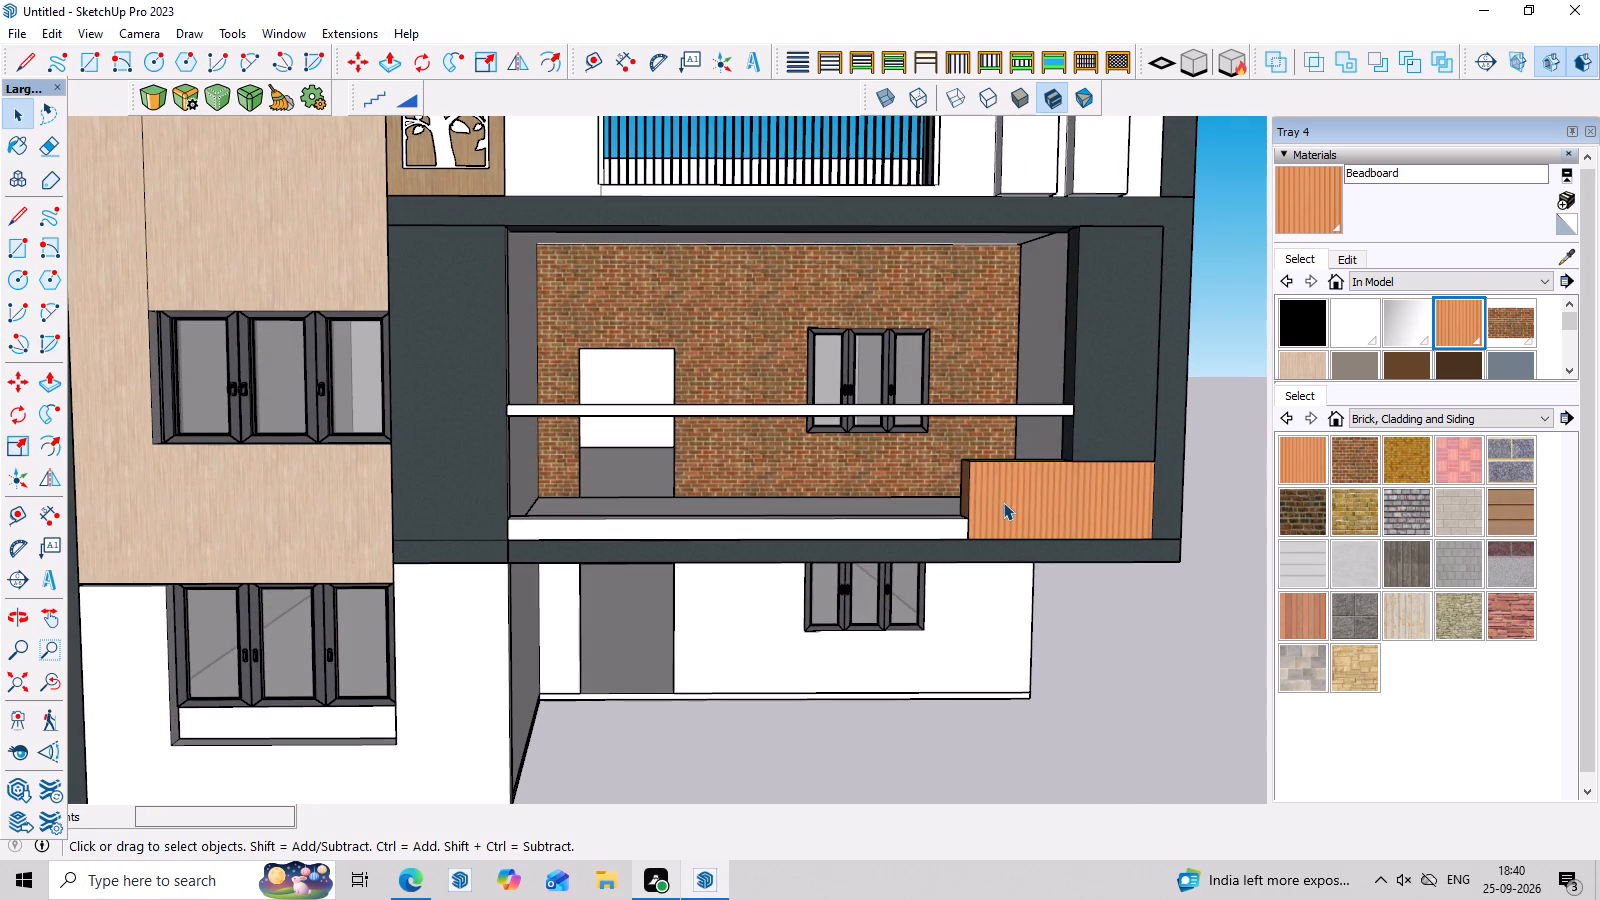
{"action": "key", "text": "r"}
{"action": "scroll", "coordinate": [997, 478], "scroll_direction": "up", "scroll_amount": 3}
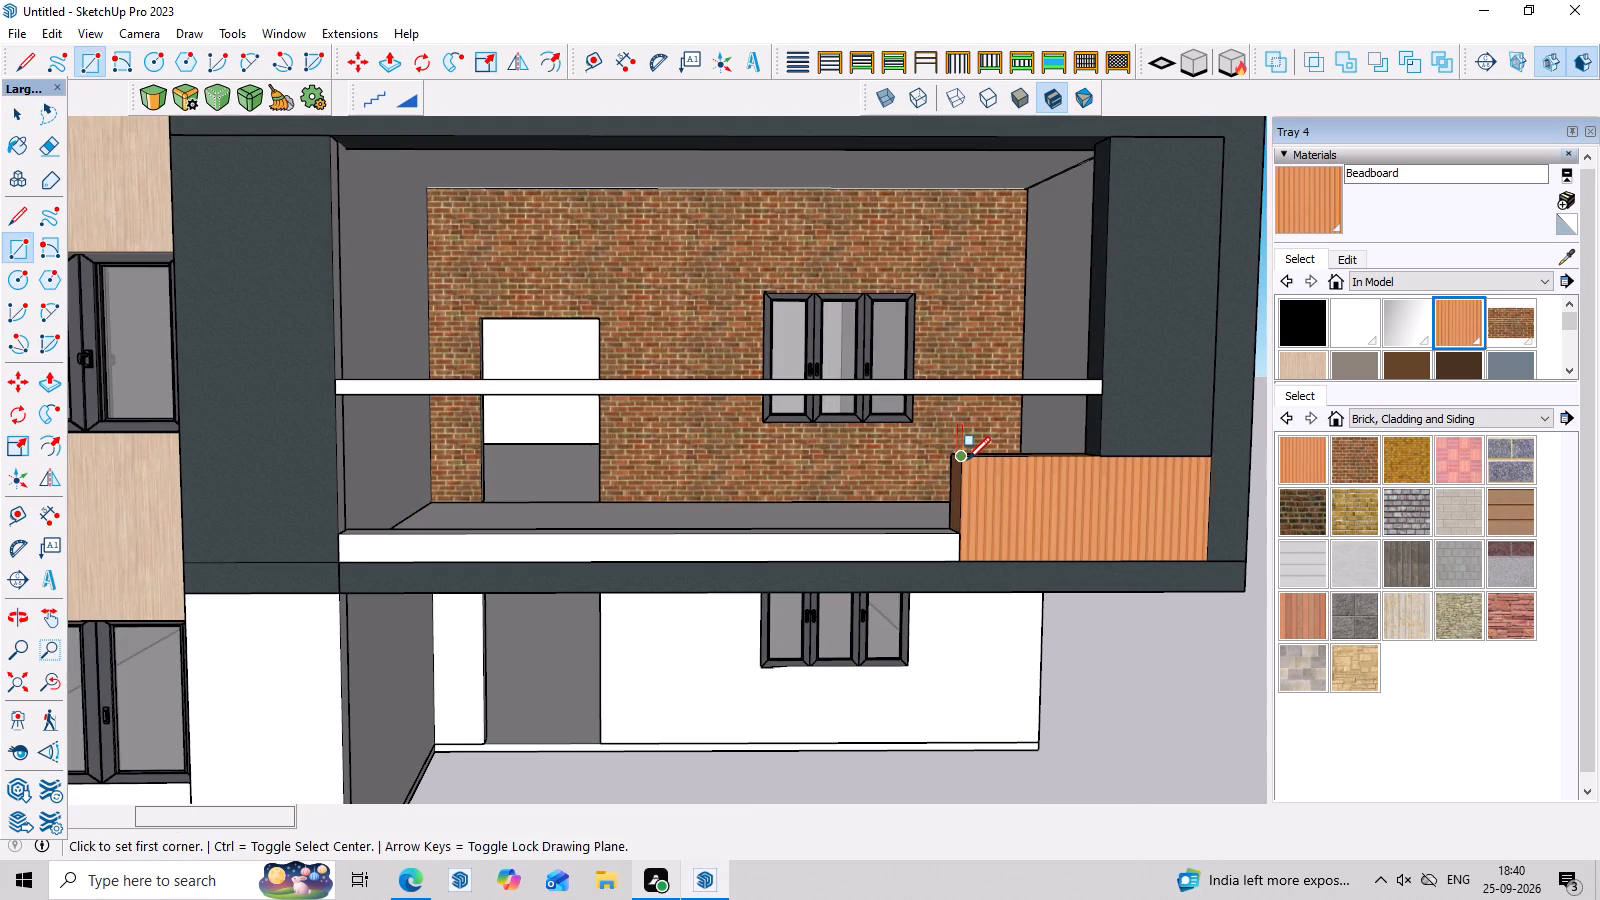
{"action": "left_click", "coordinate": [966, 459]}
{"action": "left_click", "coordinate": [962, 398]}
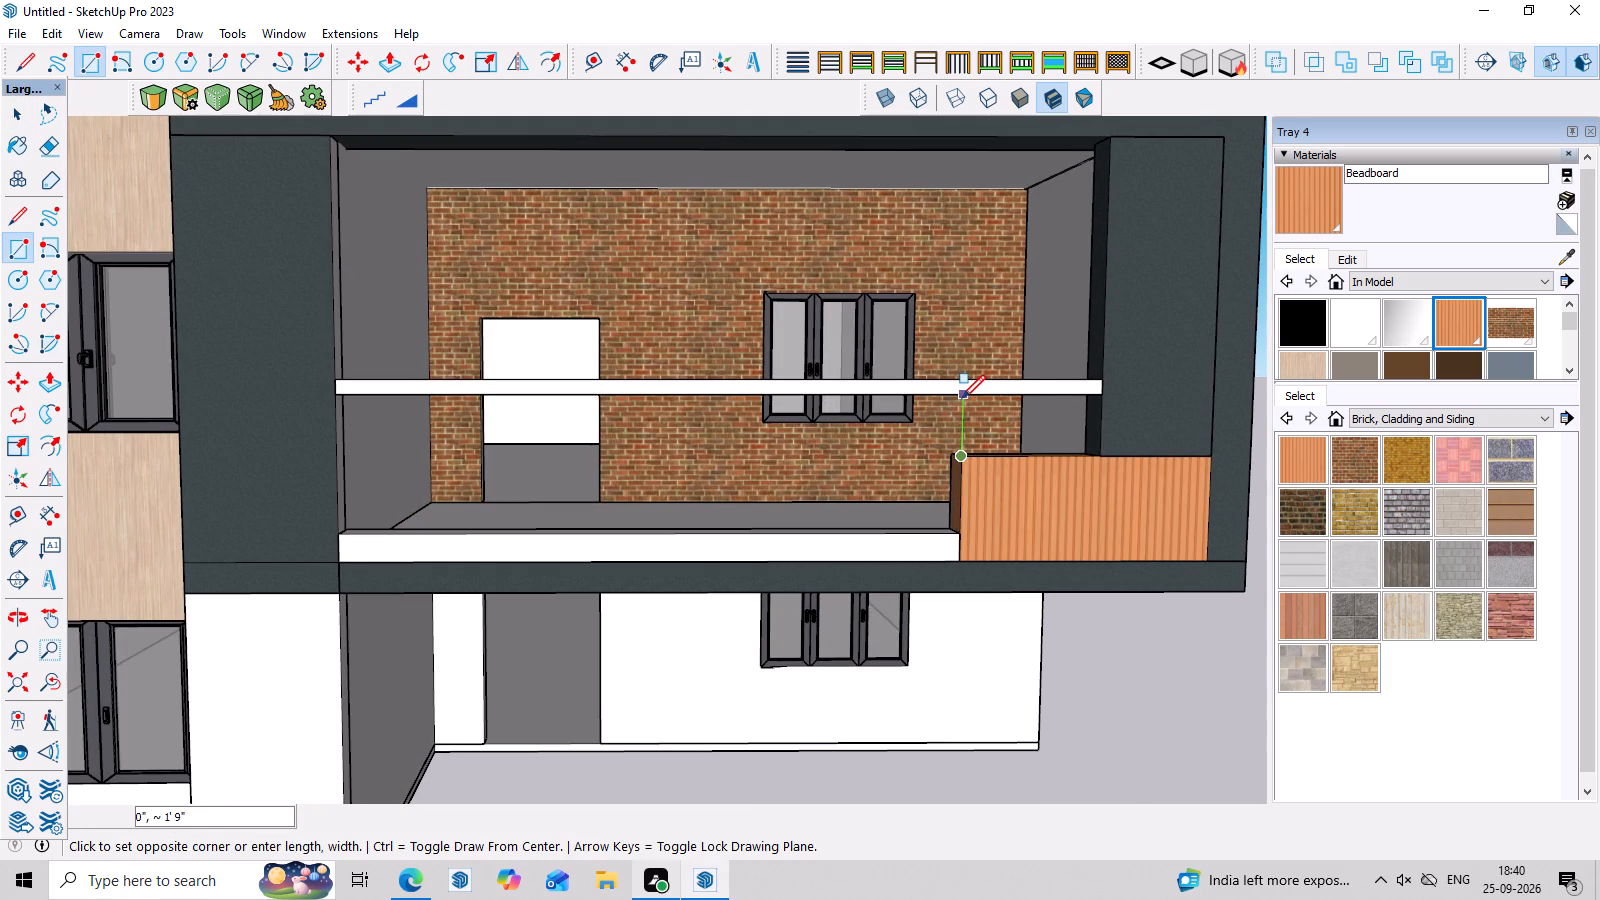
{"action": "left_click", "coordinate": [1098, 391]}
Draw a rectangle about 4' high between the rail's underside and the curb, from the side wall to the low wall.
{"action": "middle_click_drag", "start_coordinate": [1104, 474], "coordinate": [1105, 525]}
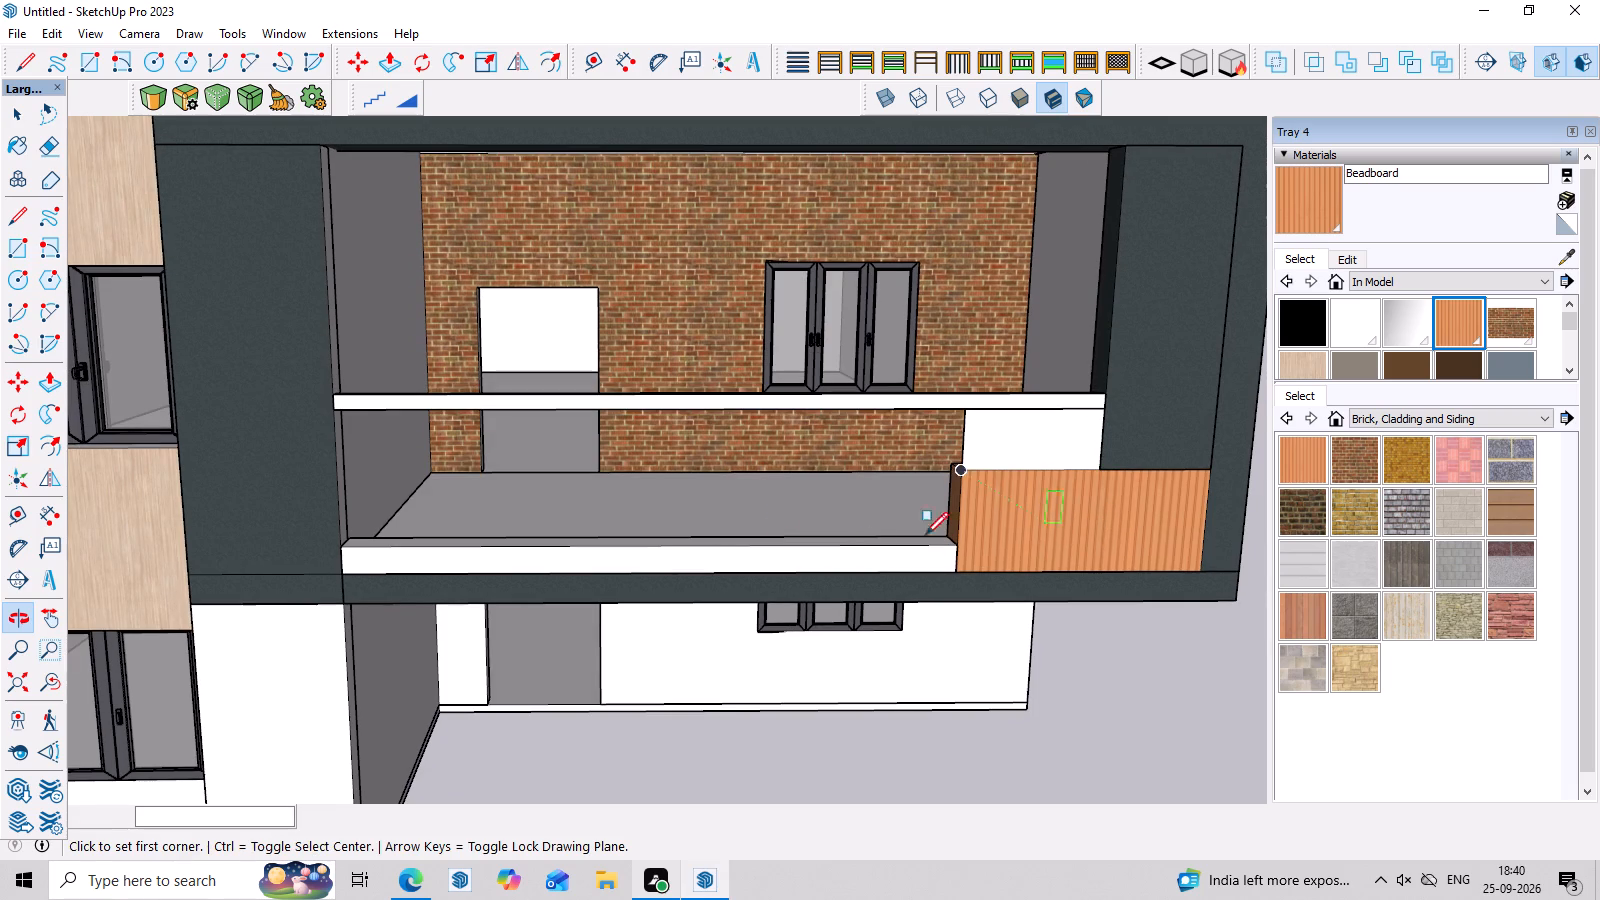
{"action": "left_click", "coordinate": [336, 409]}
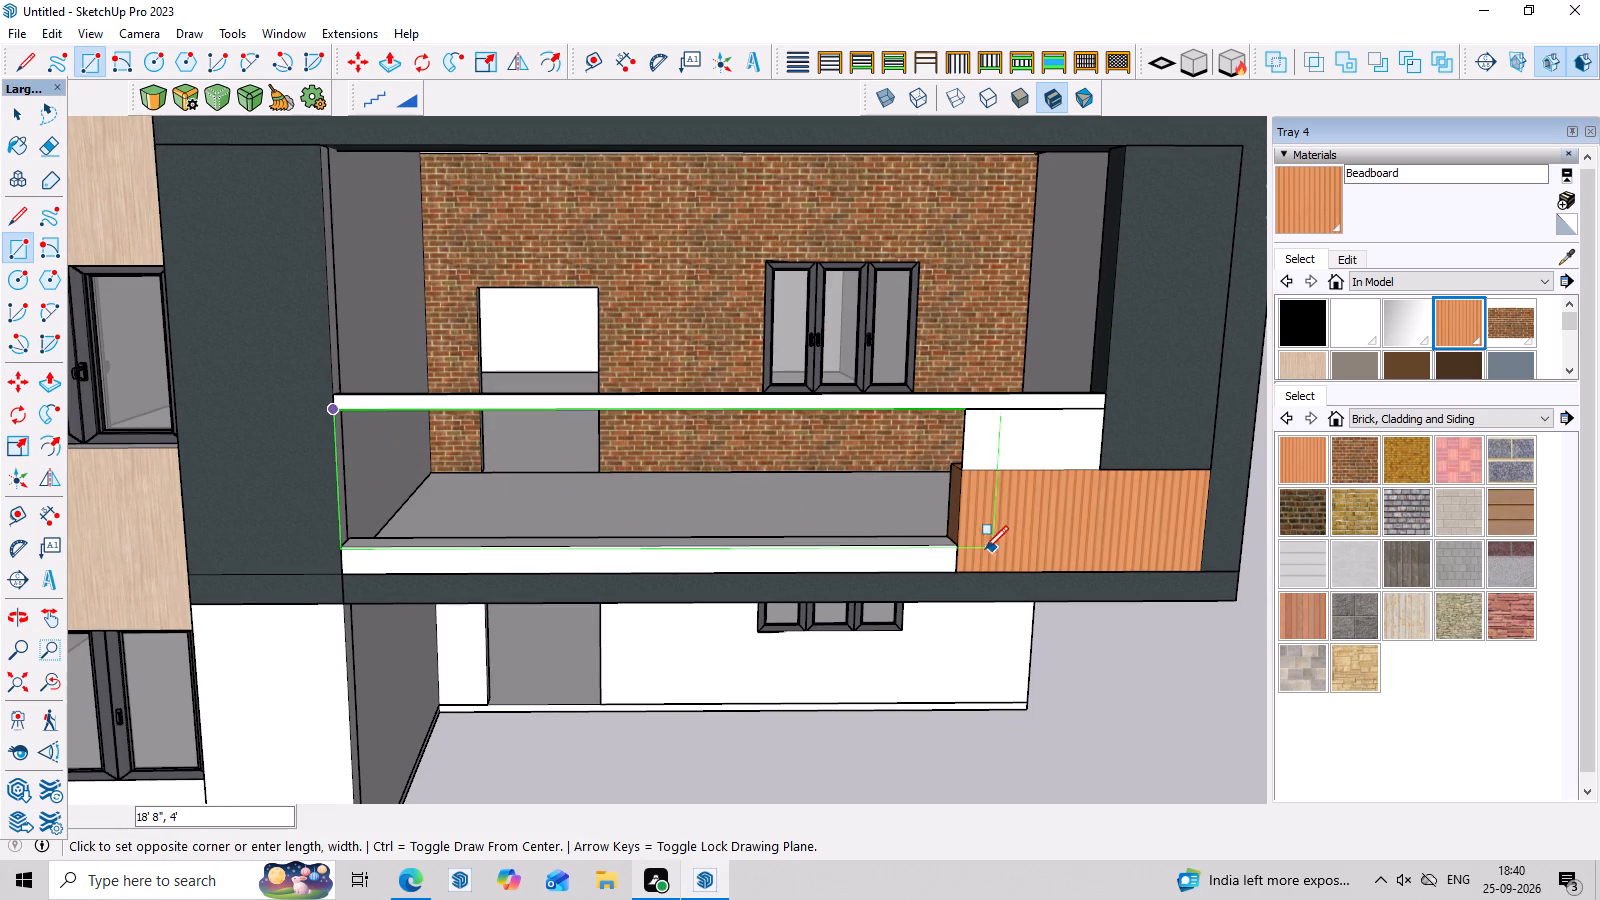
{"action": "left_click", "coordinate": [965, 549]}
Delete the vertical edge dividing the two infill rectangles so they form a single face.
{"action": "middle_click_drag", "start_coordinate": [1018, 587], "coordinate": [1019, 509]}
{"action": "key", "text": "space"}
{"action": "scroll", "coordinate": [994, 418], "scroll_direction": "up", "scroll_amount": 3}
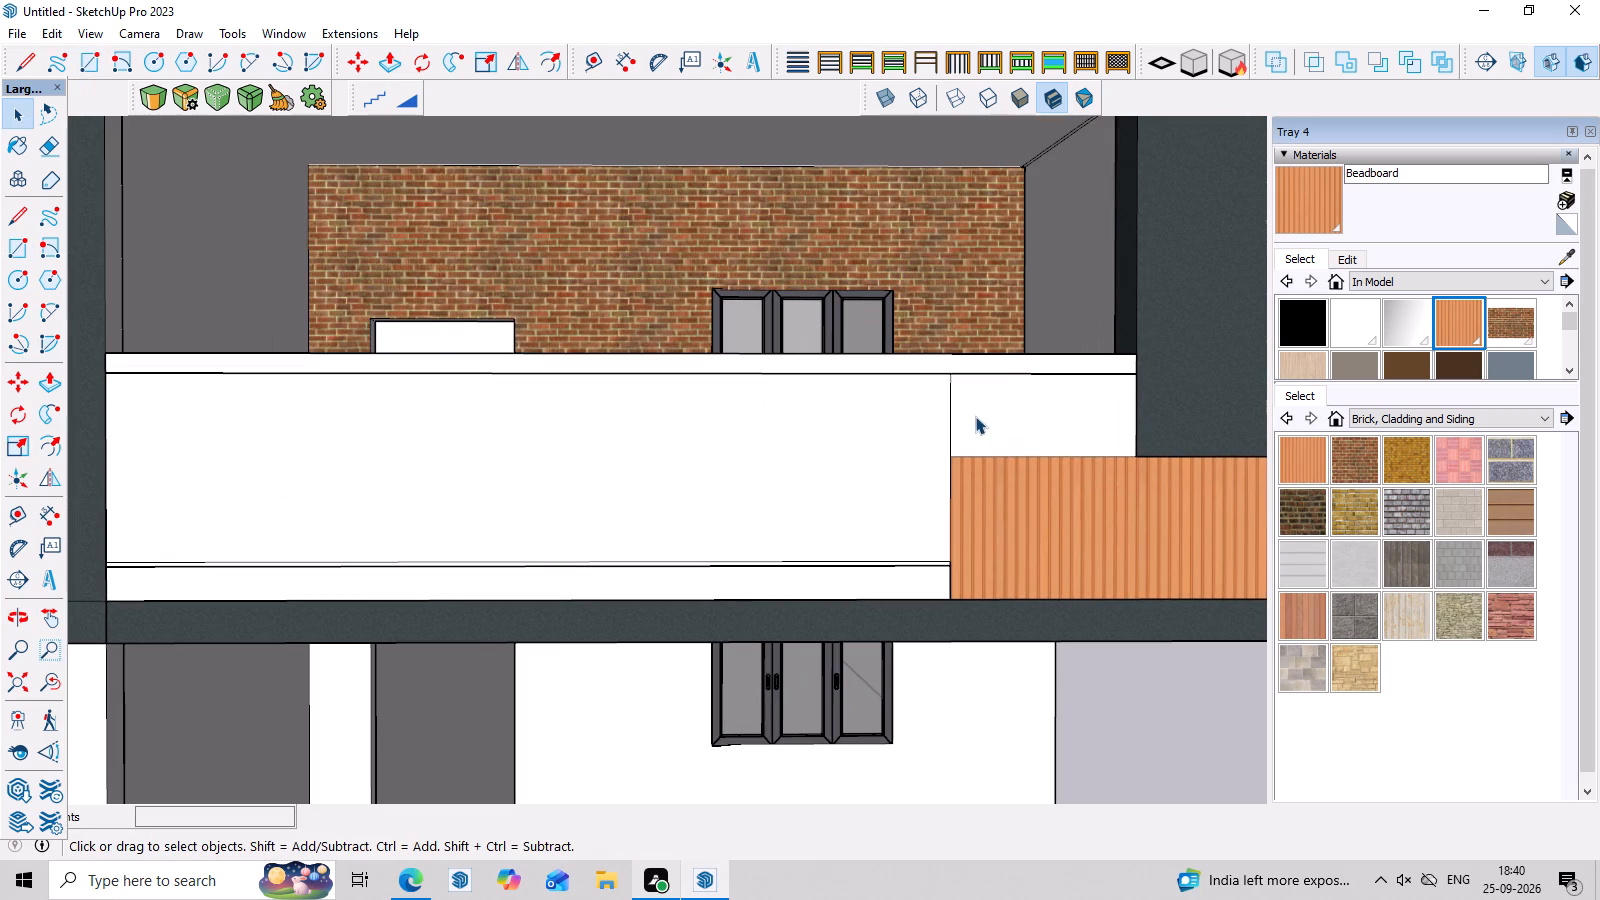
{"action": "left_click", "coordinate": [950, 412]}
{"action": "key", "text": "Delete"}
{"action": "scroll", "coordinate": [987, 509], "scroll_direction": "down", "scroll_amount": 3}
{"action": "middle_click_drag", "start_coordinate": [987, 507], "coordinate": [973, 591]}
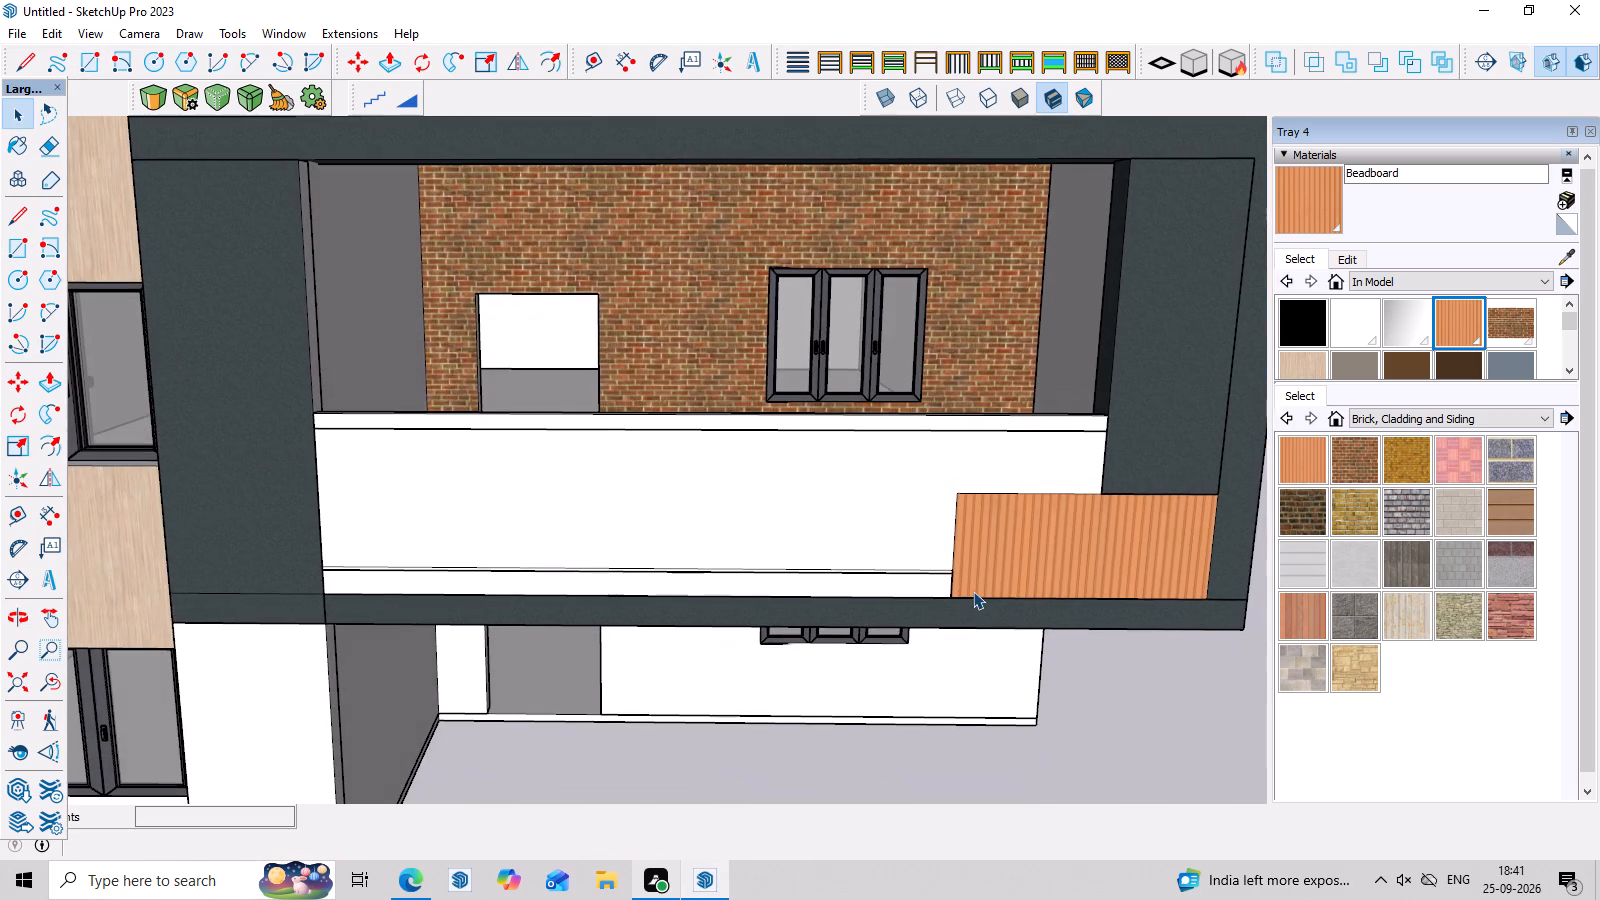
Paint the infill face below the rail with Translucent Glass Blue from the Glass and Mirrors materials.
{"action": "scroll", "coordinate": [859, 574], "scroll_direction": "up", "scroll_amount": 2}
{"action": "left_click", "coordinate": [873, 530]}
{"action": "scroll", "coordinate": [924, 566], "scroll_direction": "up", "scroll_amount": 5}
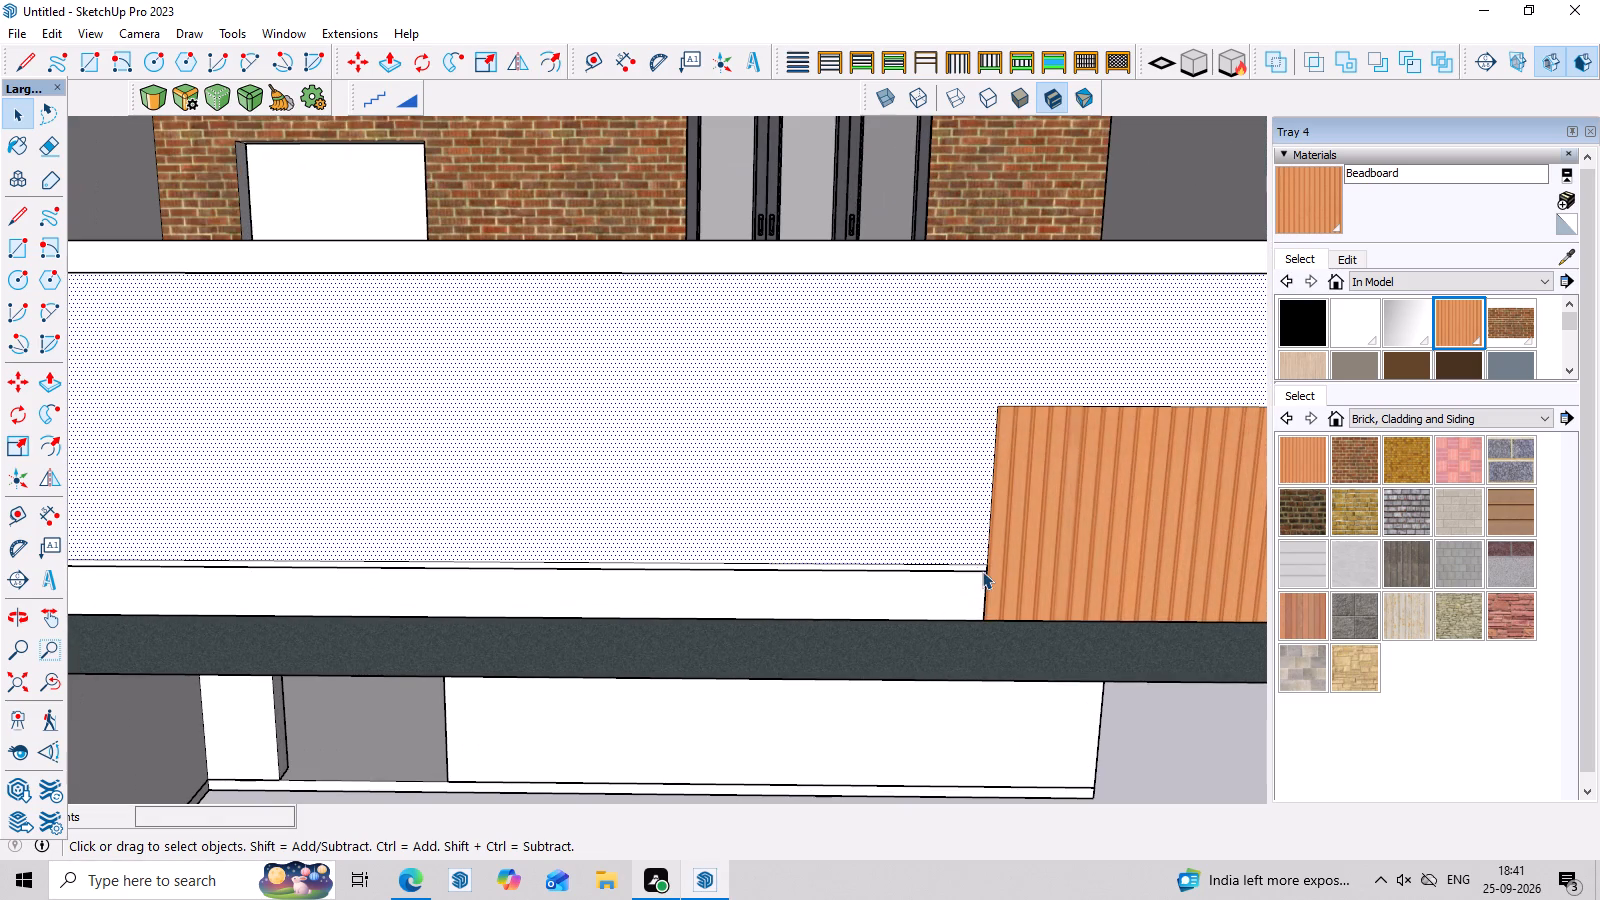
{"action": "left_click", "coordinate": [1453, 415]}
{"action": "scroll", "coordinate": [1396, 508], "scroll_direction": "up", "scroll_amount": 3}
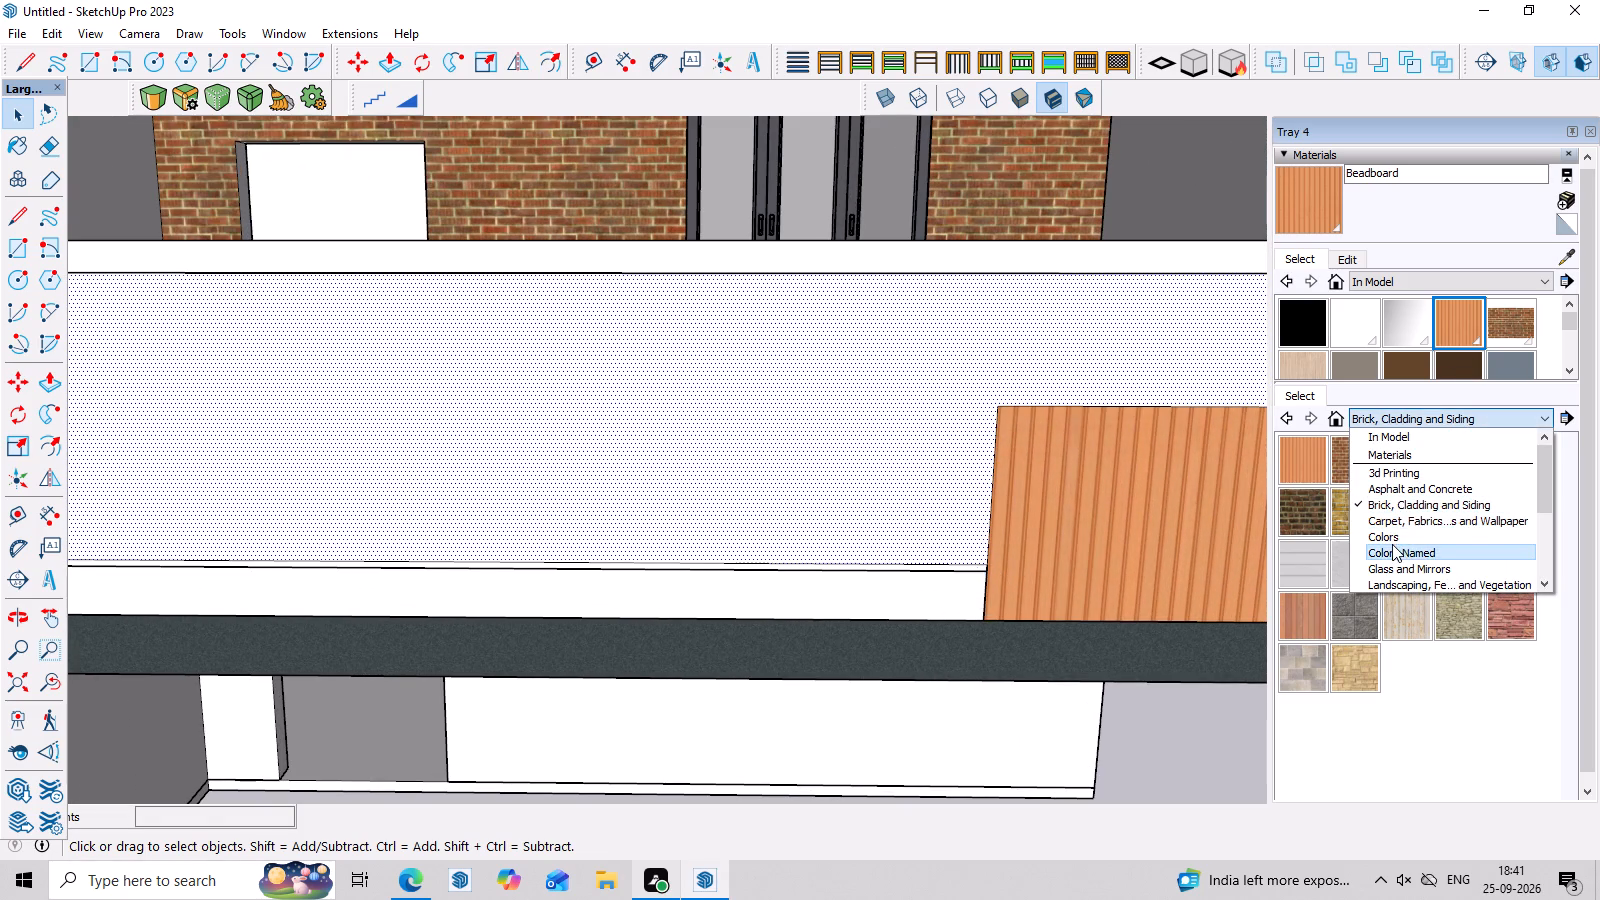
{"action": "left_click", "coordinate": [1392, 563]}
{"action": "left_click", "coordinate": [1453, 448]}
{"action": "left_click", "coordinate": [633, 417]}
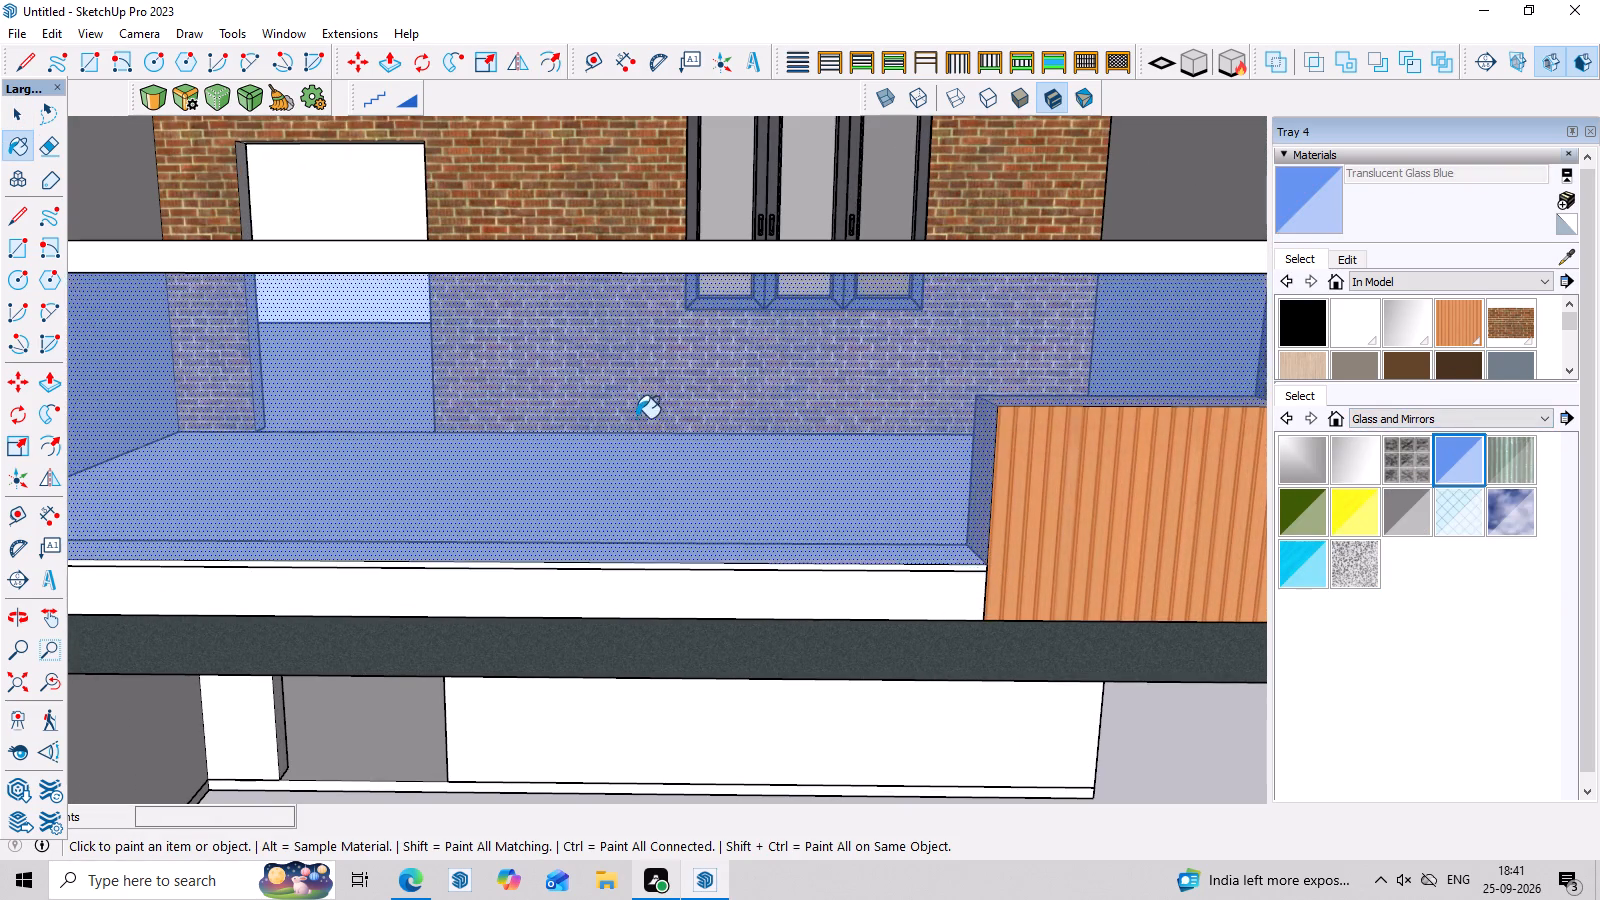
Examine the balcony's glass panel up close and within the whole front elevation.
{"action": "scroll", "coordinate": [636, 419], "scroll_direction": "down", "scroll_amount": 10}
{"action": "middle_click_drag", "start_coordinate": [994, 669], "coordinate": [1022, 549]}
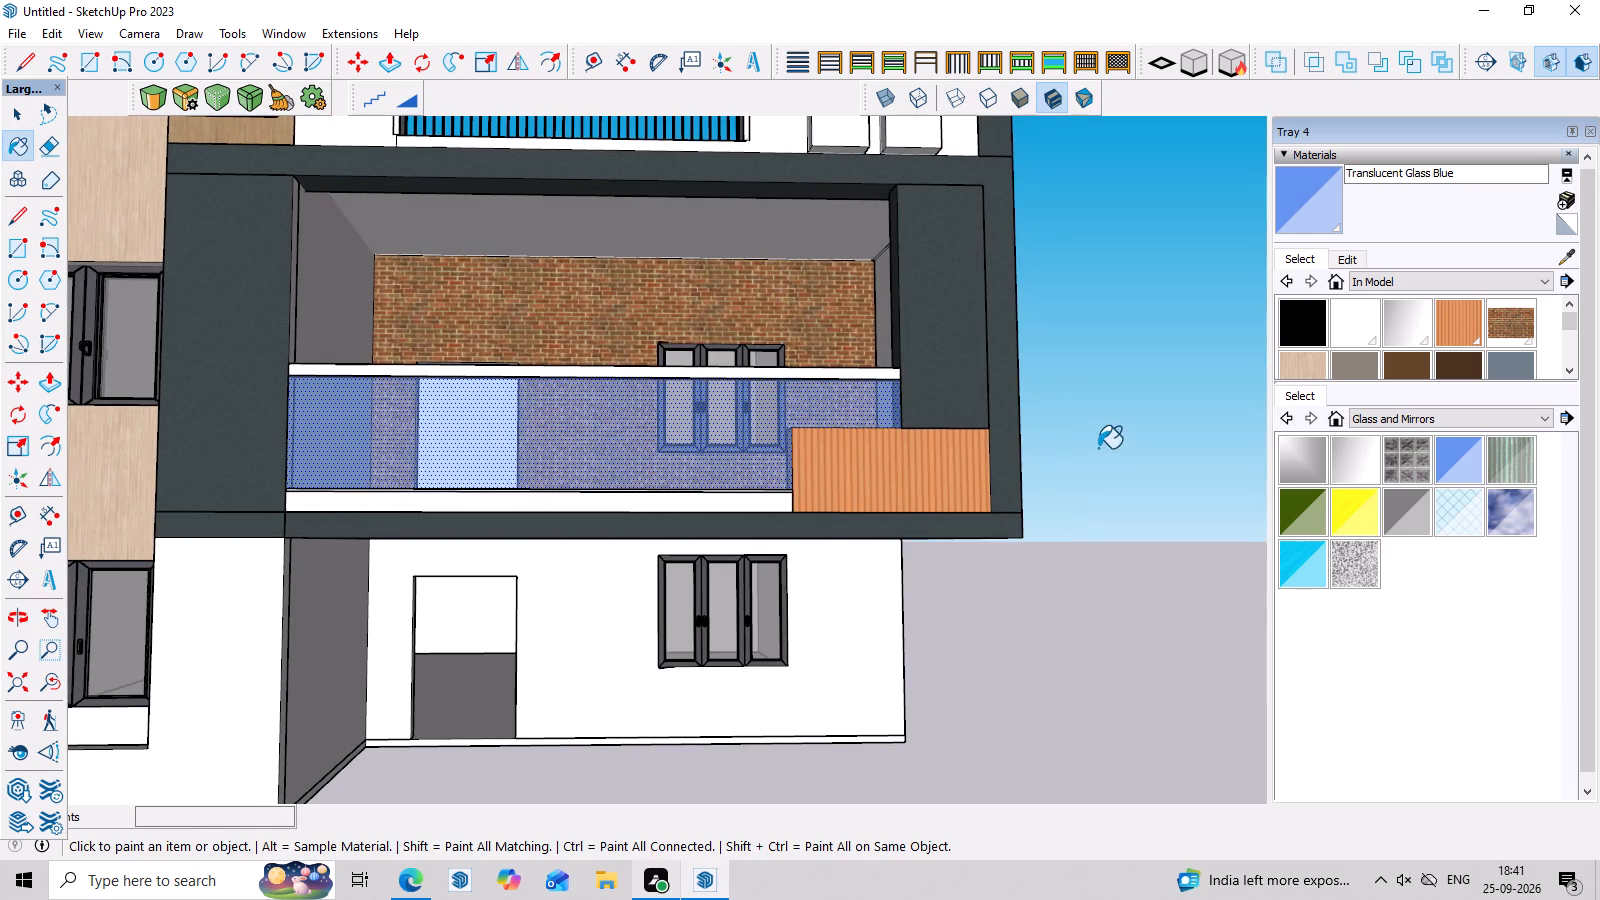
{"action": "middle_click_drag", "start_coordinate": [1100, 451], "coordinate": [1104, 564]}
{"action": "scroll", "coordinate": [515, 554], "scroll_direction": "up", "scroll_amount": 6}
{"action": "middle_click_drag", "start_coordinate": [512, 533], "coordinate": [510, 572]}
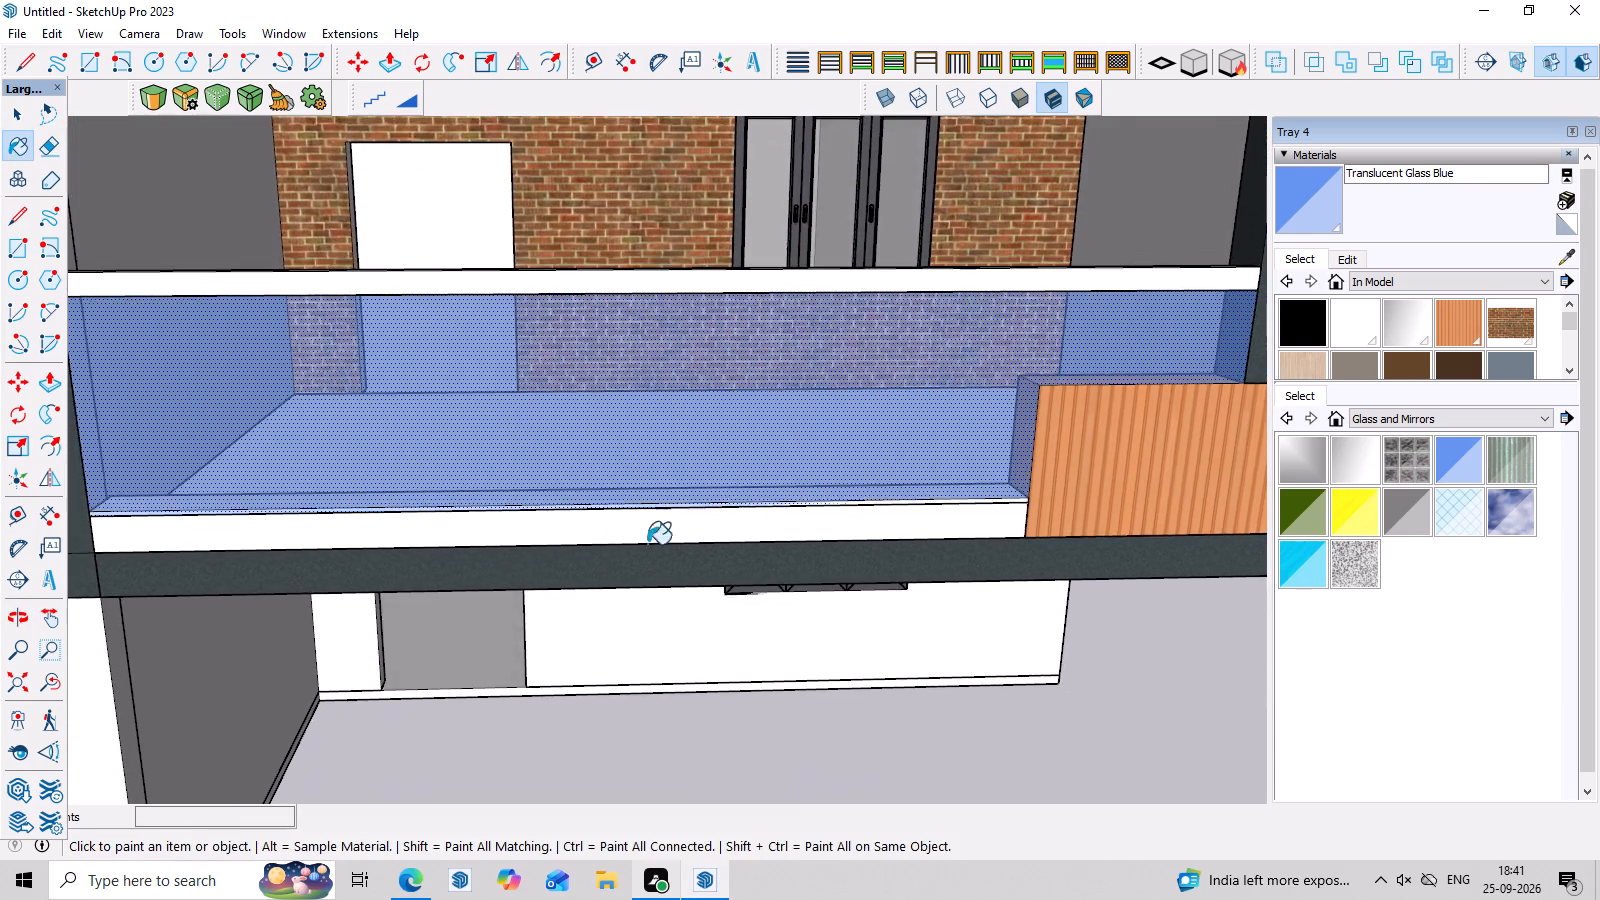
{"action": "scroll", "coordinate": [877, 526], "scroll_direction": "up", "scroll_amount": 7}
{"action": "middle_click_drag", "start_coordinate": [1081, 530], "coordinate": [1087, 476]}
{"action": "scroll", "coordinate": [1087, 476], "scroll_direction": "up", "scroll_amount": 1}
{"action": "scroll", "coordinate": [1082, 471], "scroll_direction": "down", "scroll_amount": 7}
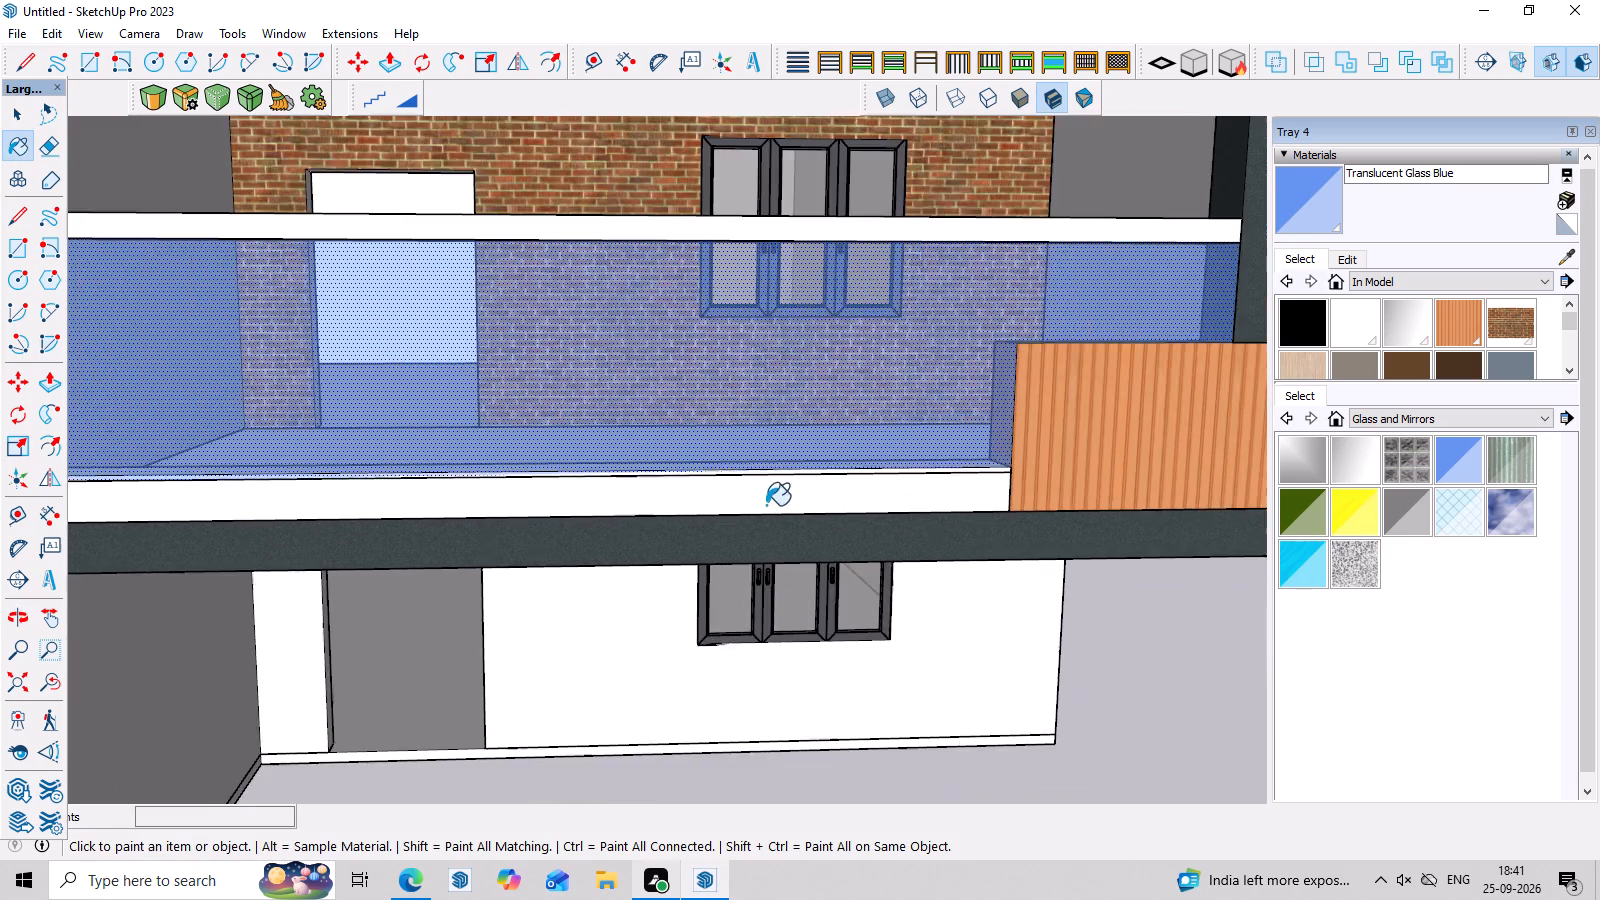
{"action": "scroll", "coordinate": [766, 505], "scroll_direction": "down", "scroll_amount": 13}
{"action": "middle_click_drag", "start_coordinate": [1145, 498], "coordinate": [1087, 446]}
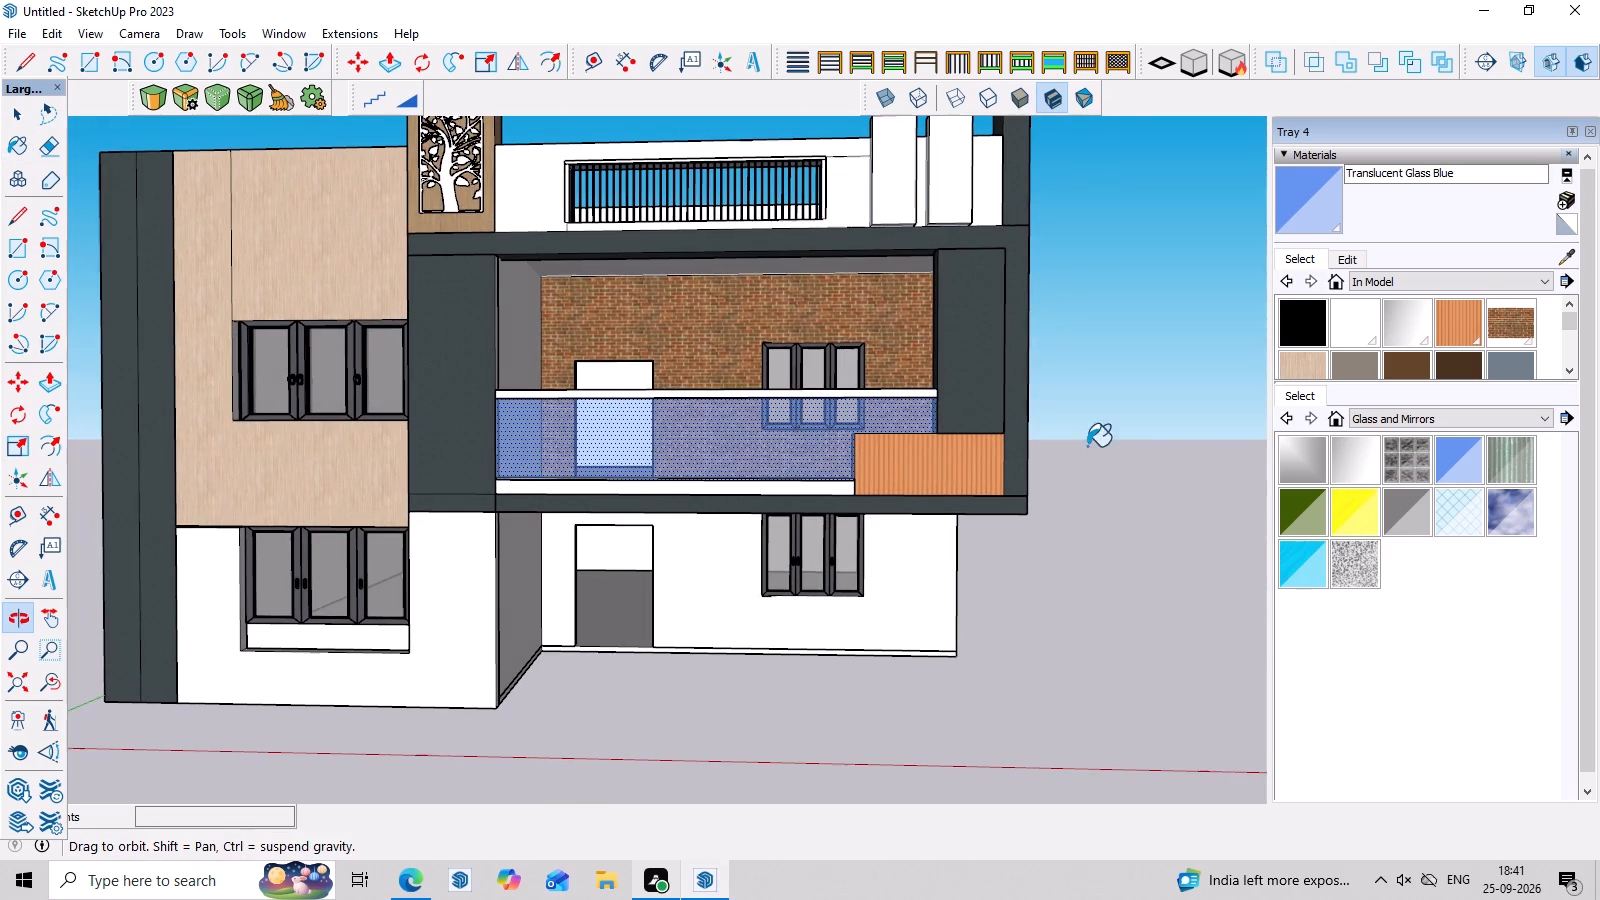
{"action": "key", "text": "space"}
{"action": "double_click", "coordinate": [1147, 417]}
Paint the balcony rail's geometry inside its group with the Heather_Brim material already in the model.
{"action": "left_click", "coordinate": [1410, 373]}
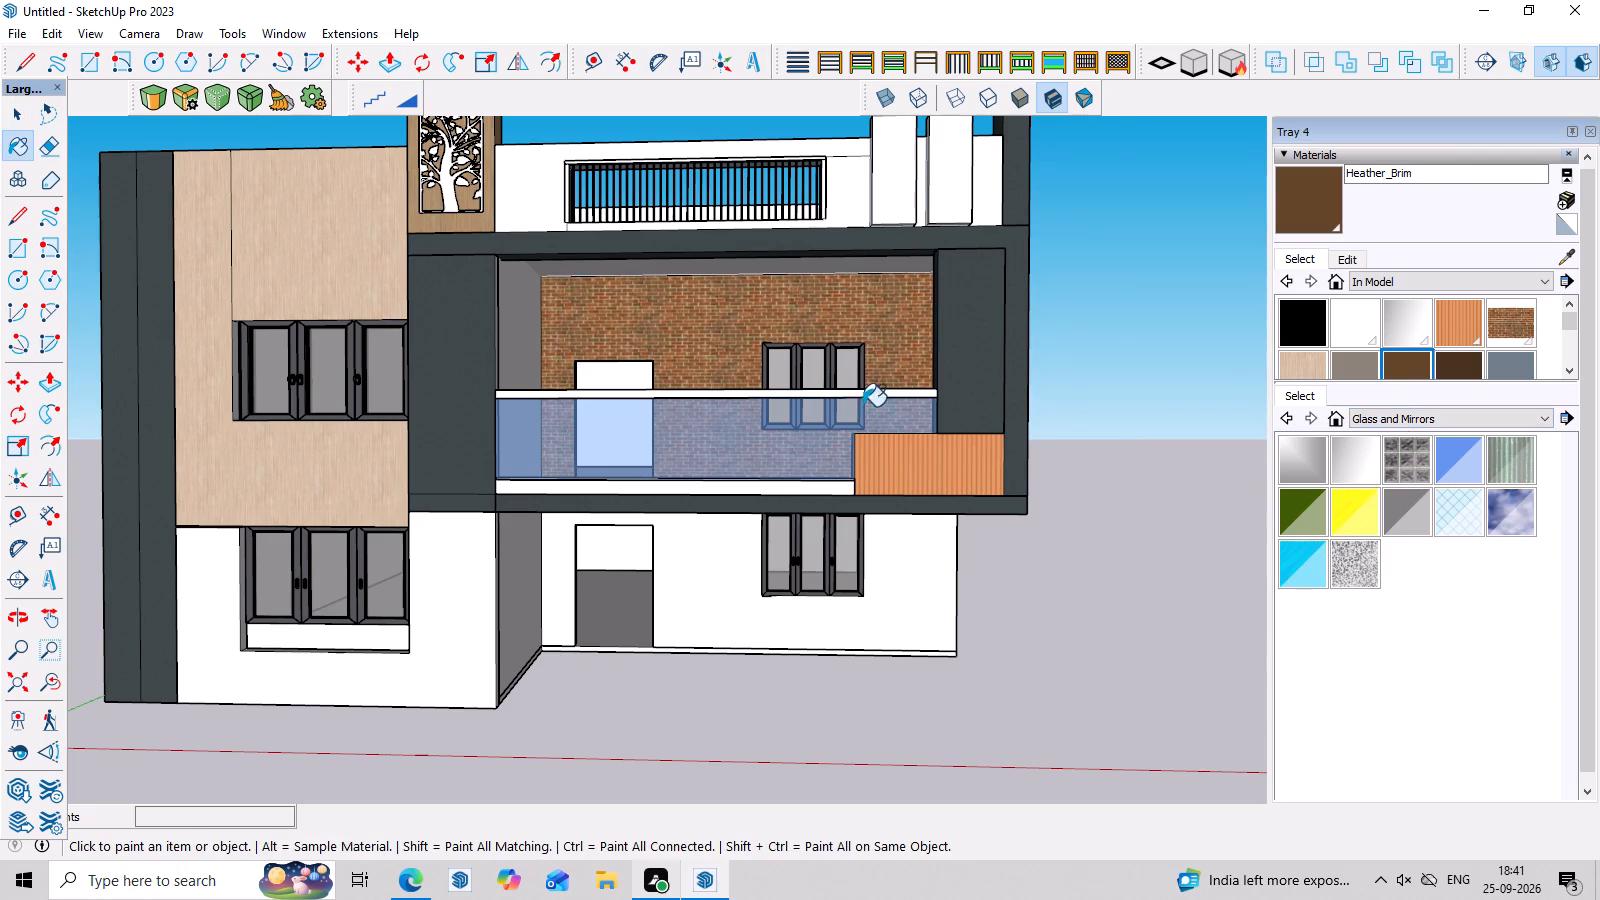
{"action": "scroll", "coordinate": [858, 408], "scroll_direction": "up", "scroll_amount": 7}
{"action": "middle_click_drag", "start_coordinate": [886, 388], "coordinate": [898, 518]}
{"action": "key", "text": "space"}
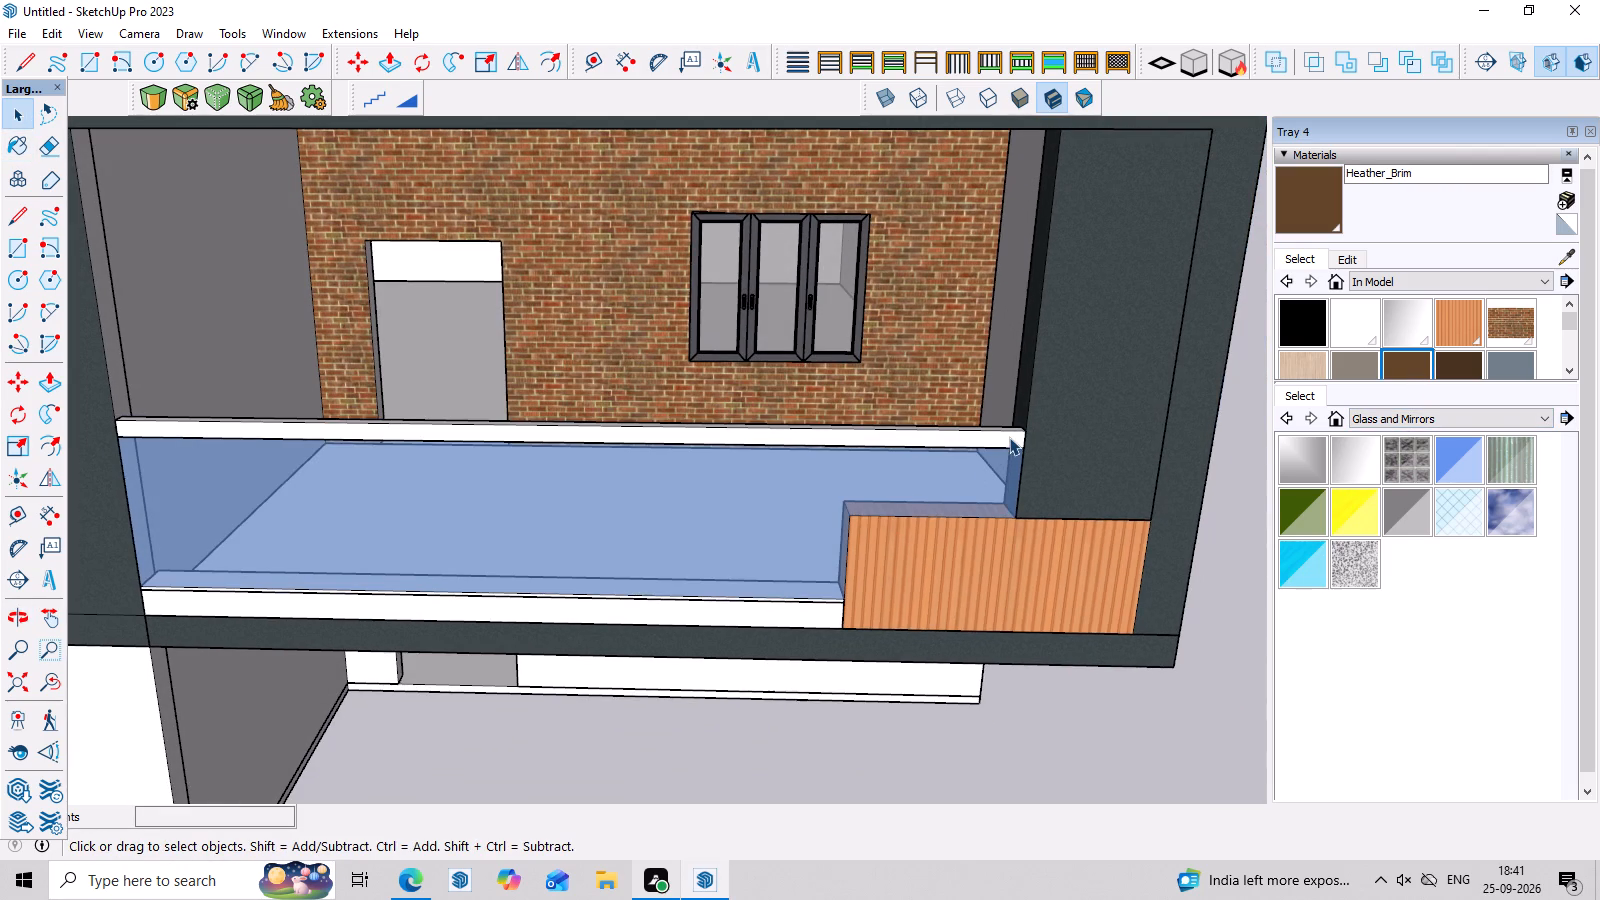
{"action": "triple_click", "coordinate": [1009, 437]}
{"action": "left_click", "coordinate": [1009, 437]}
{"action": "left_click", "coordinate": [1400, 352]}
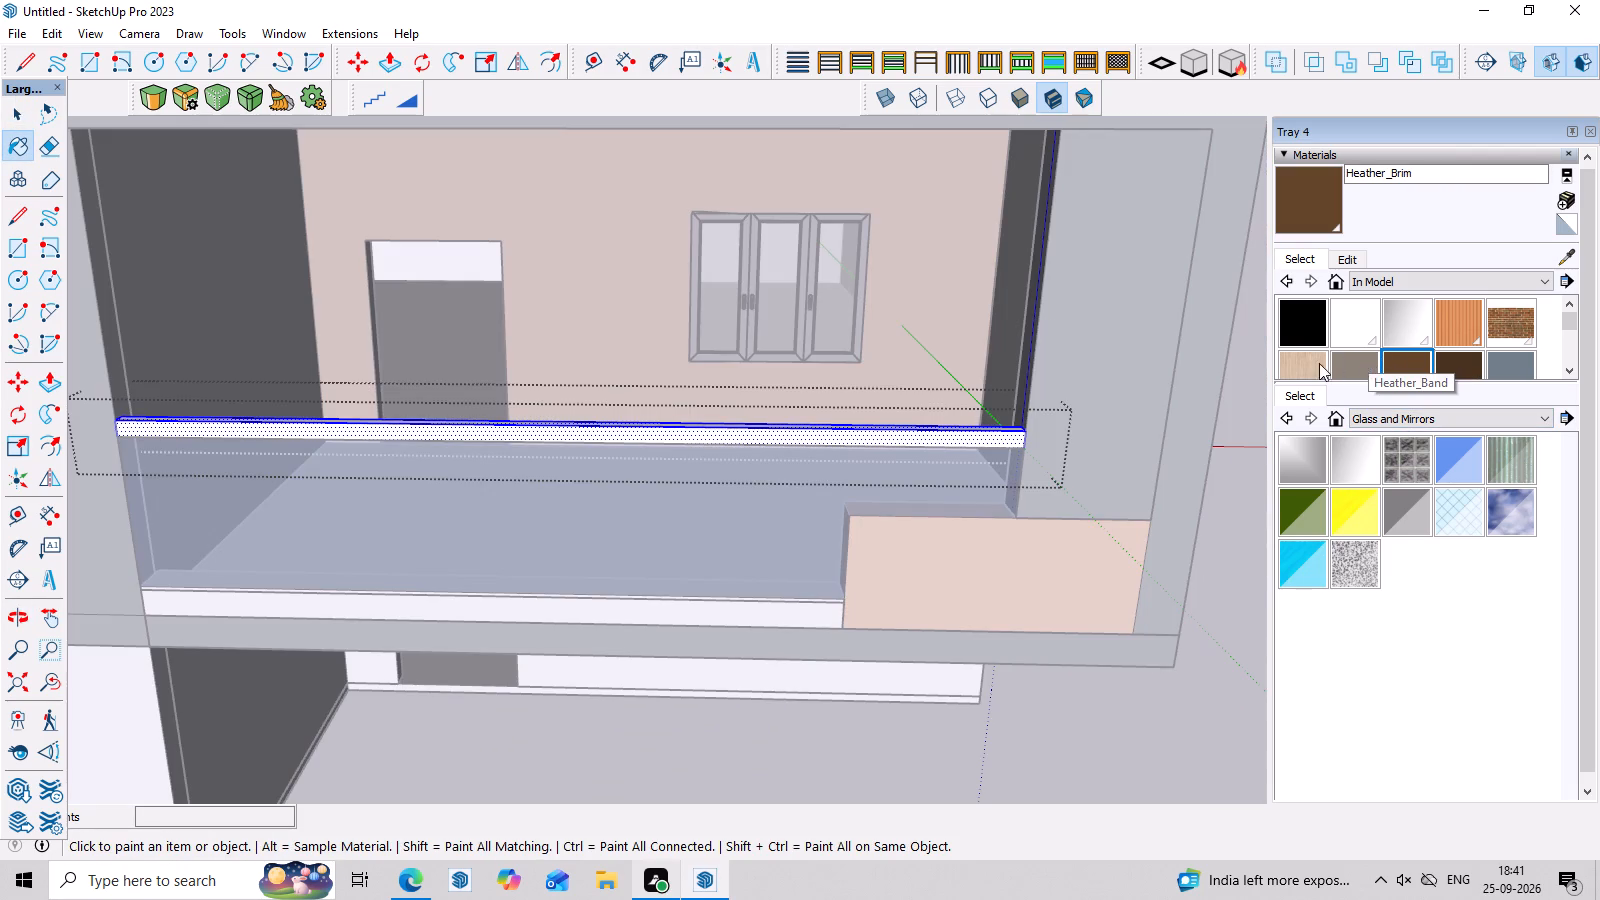
{"action": "left_click", "coordinate": [990, 438]}
{"action": "scroll", "coordinate": [1028, 488], "scroll_direction": "down", "scroll_amount": 3}
{"action": "scroll", "coordinate": [1027, 584], "scroll_direction": "down", "scroll_amount": 4}
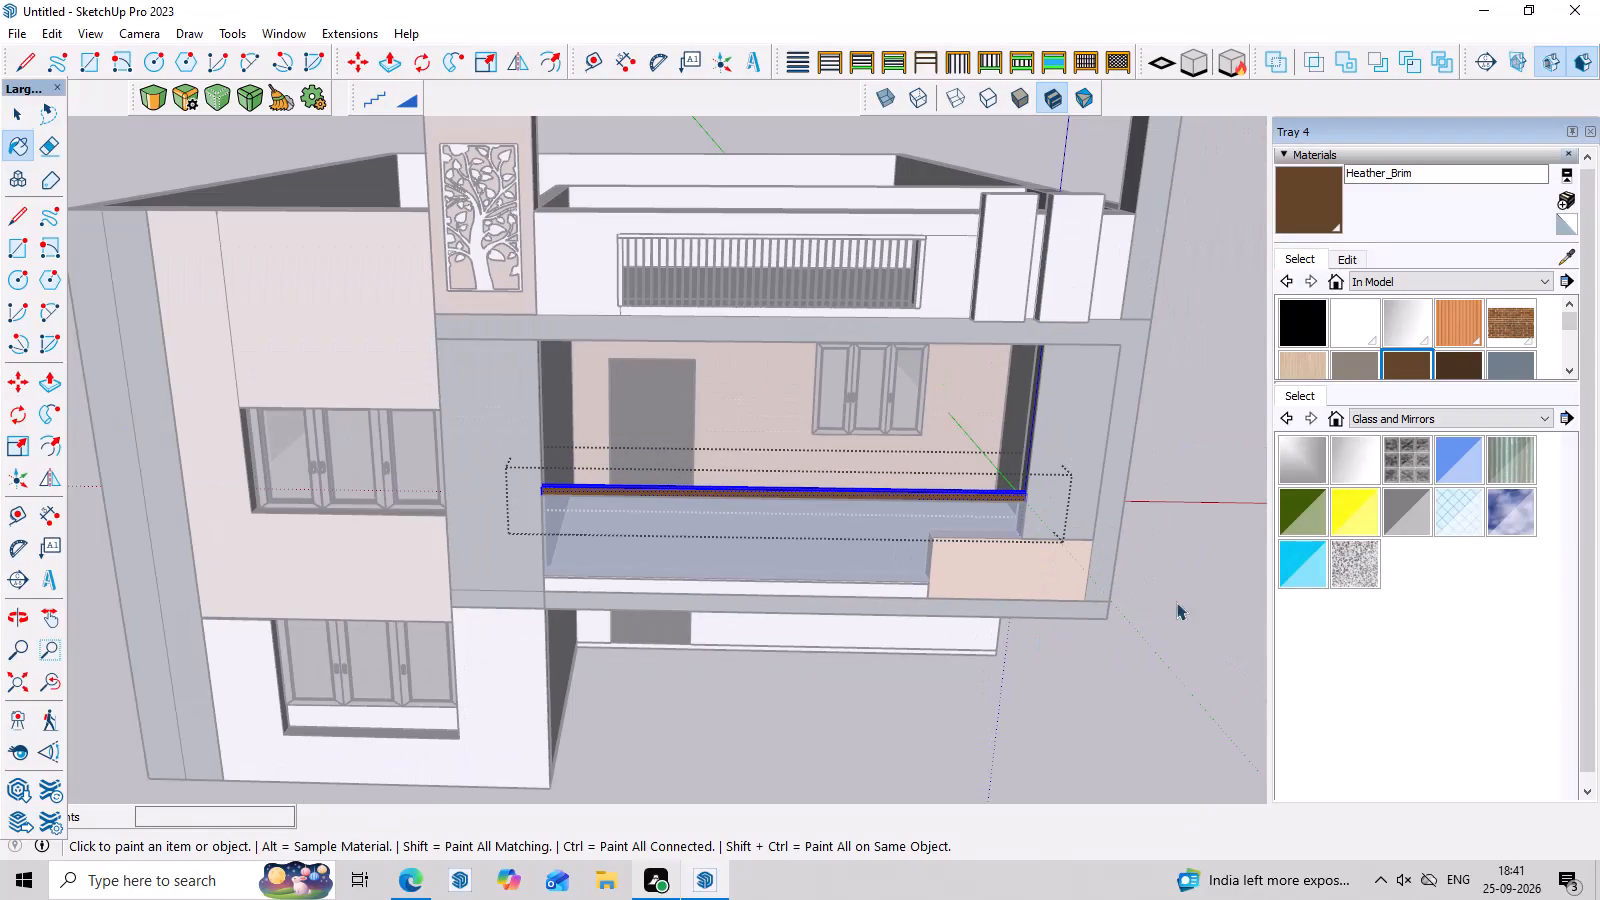
{"action": "key", "text": "space"}
{"action": "left_click", "coordinate": [1179, 496]}
Examine the front elevation and balcony with the brown rail and glass panel.
{"action": "scroll", "coordinate": [1185, 577], "scroll_direction": "up", "scroll_amount": 3}
{"action": "middle_click_drag", "start_coordinate": [1186, 572], "coordinate": [1198, 389]}
{"action": "scroll", "coordinate": [1198, 389], "scroll_direction": "up", "scroll_amount": 1}
{"action": "scroll", "coordinate": [1196, 389], "scroll_direction": "down", "scroll_amount": 5}
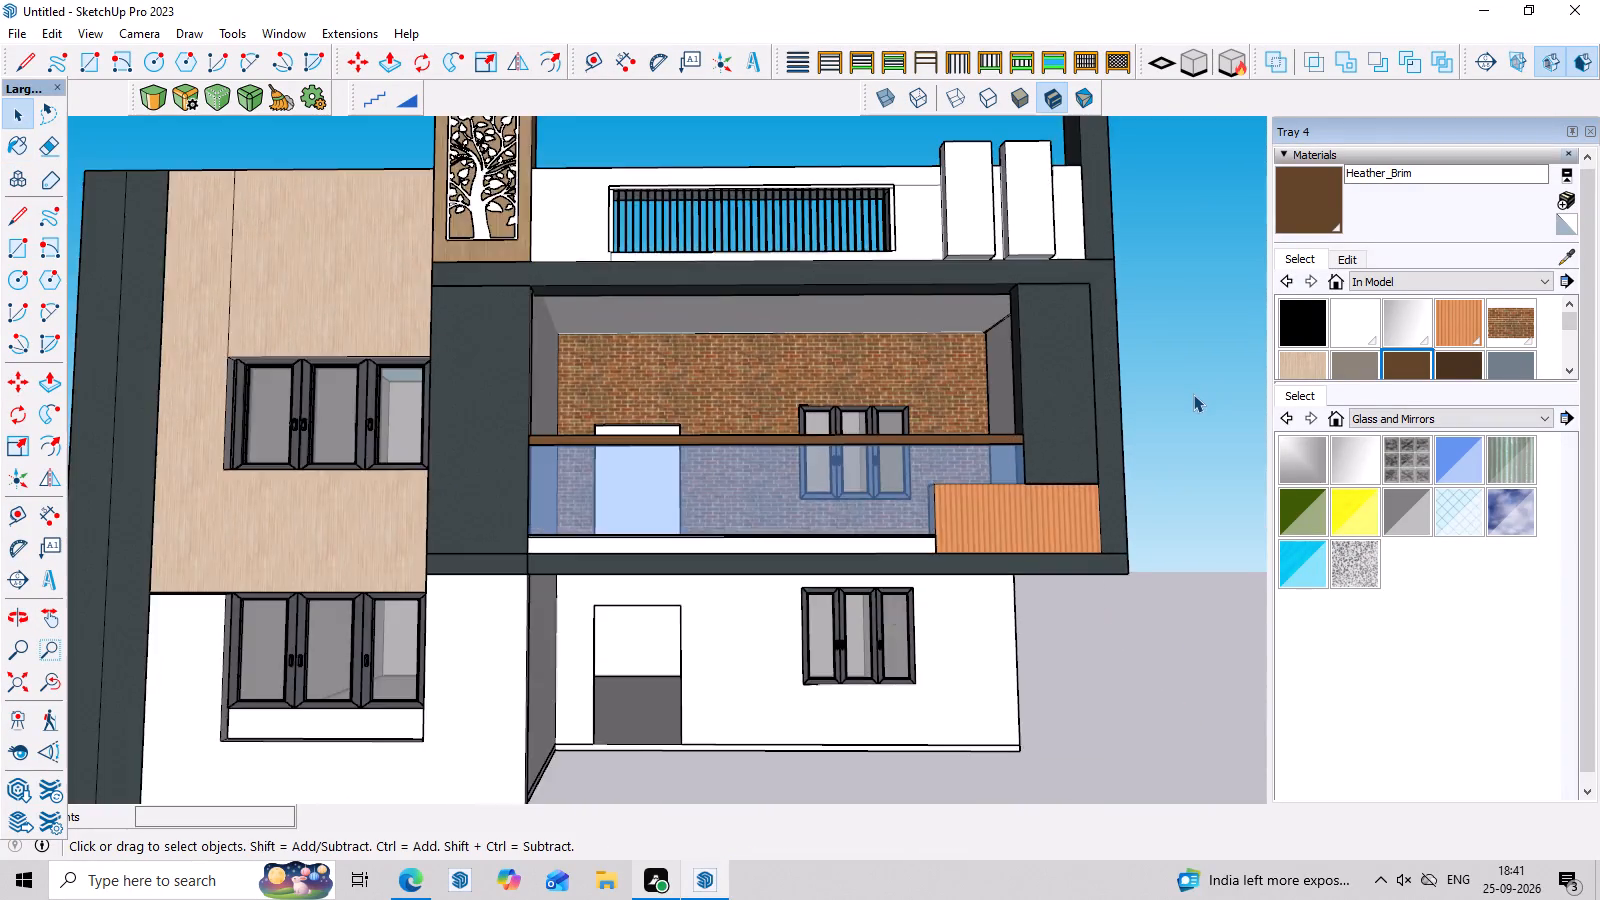
{"action": "scroll", "coordinate": [1193, 394], "scroll_direction": "down", "scroll_amount": 3}
{"action": "middle_click_drag", "start_coordinate": [1192, 413], "coordinate": [1172, 580]}
{"action": "scroll", "coordinate": [718, 390], "scroll_direction": "up", "scroll_amount": 7}
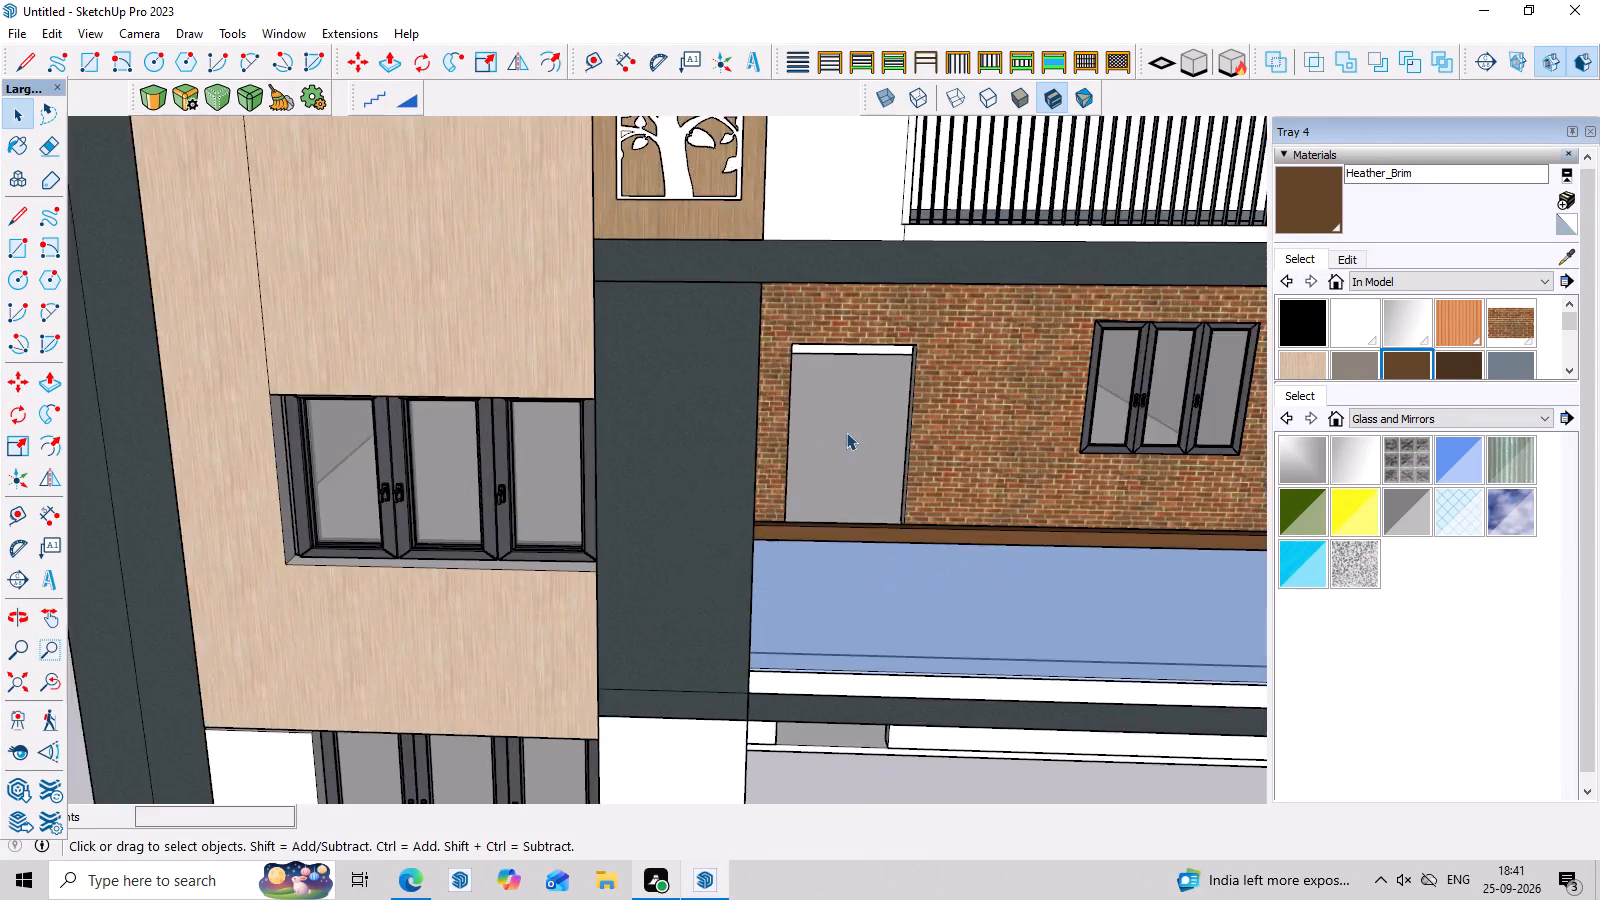
{"action": "scroll", "coordinate": [849, 433], "scroll_direction": "up", "scroll_amount": 5}
{"action": "scroll", "coordinate": [857, 405], "scroll_direction": "down", "scroll_amount": 16}
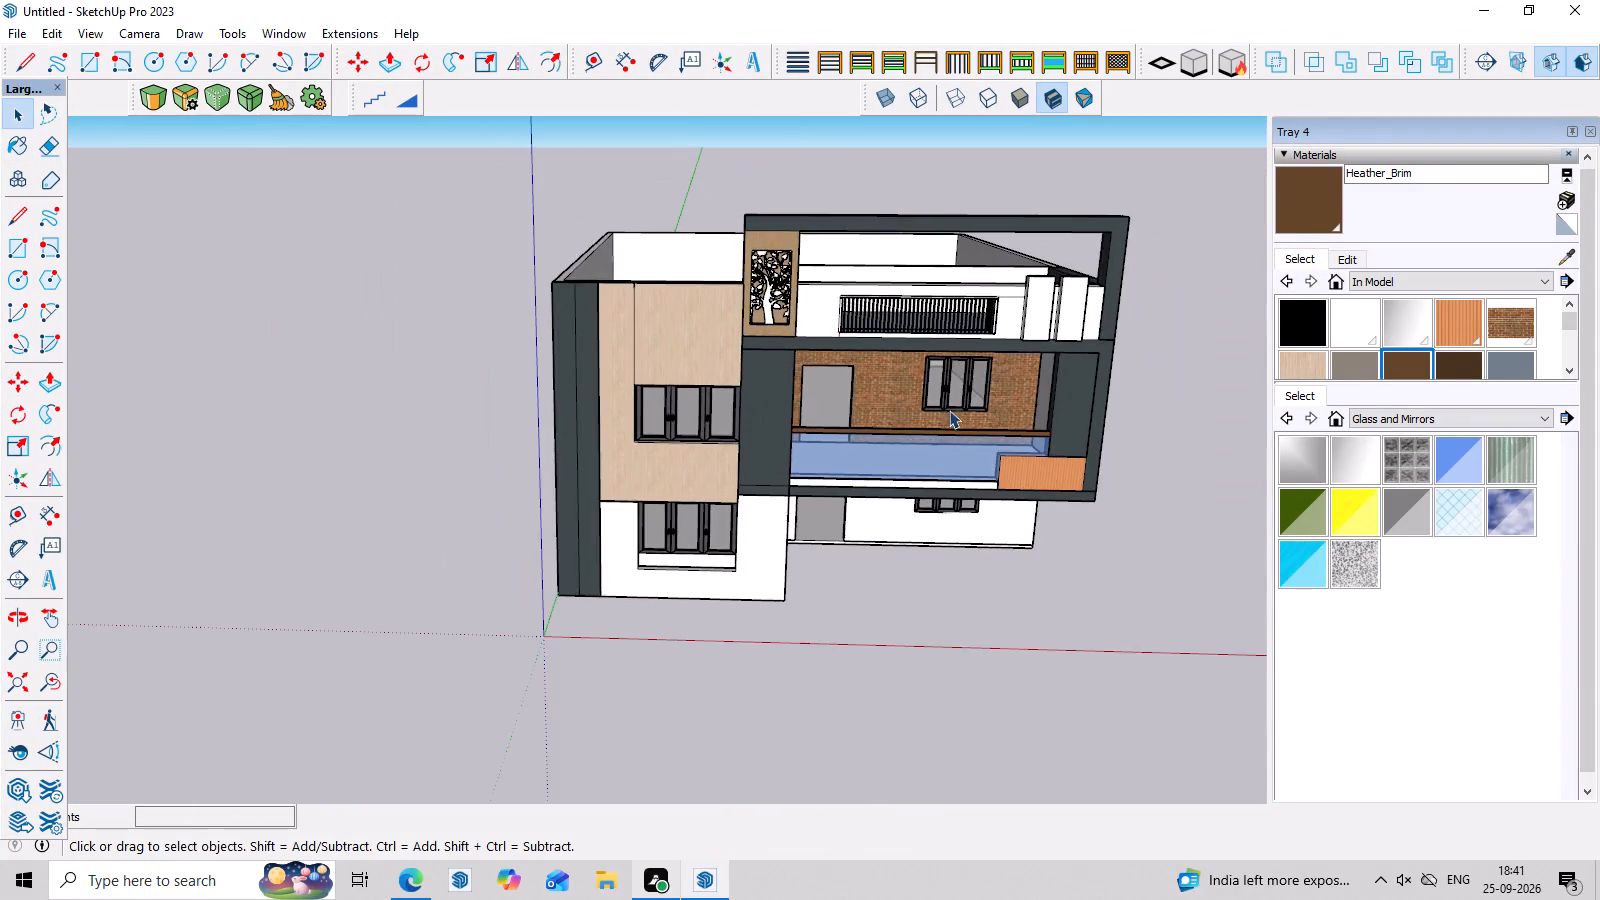
{"action": "middle_click_drag", "start_coordinate": [950, 409], "coordinate": [968, 315]}
{"action": "scroll", "coordinate": [976, 381], "scroll_direction": "up", "scroll_amount": 4}
{"action": "middle_click_drag", "start_coordinate": [1014, 488], "coordinate": [1020, 436]}
{"action": "scroll", "coordinate": [1020, 436], "scroll_direction": "down", "scroll_amount": 1}
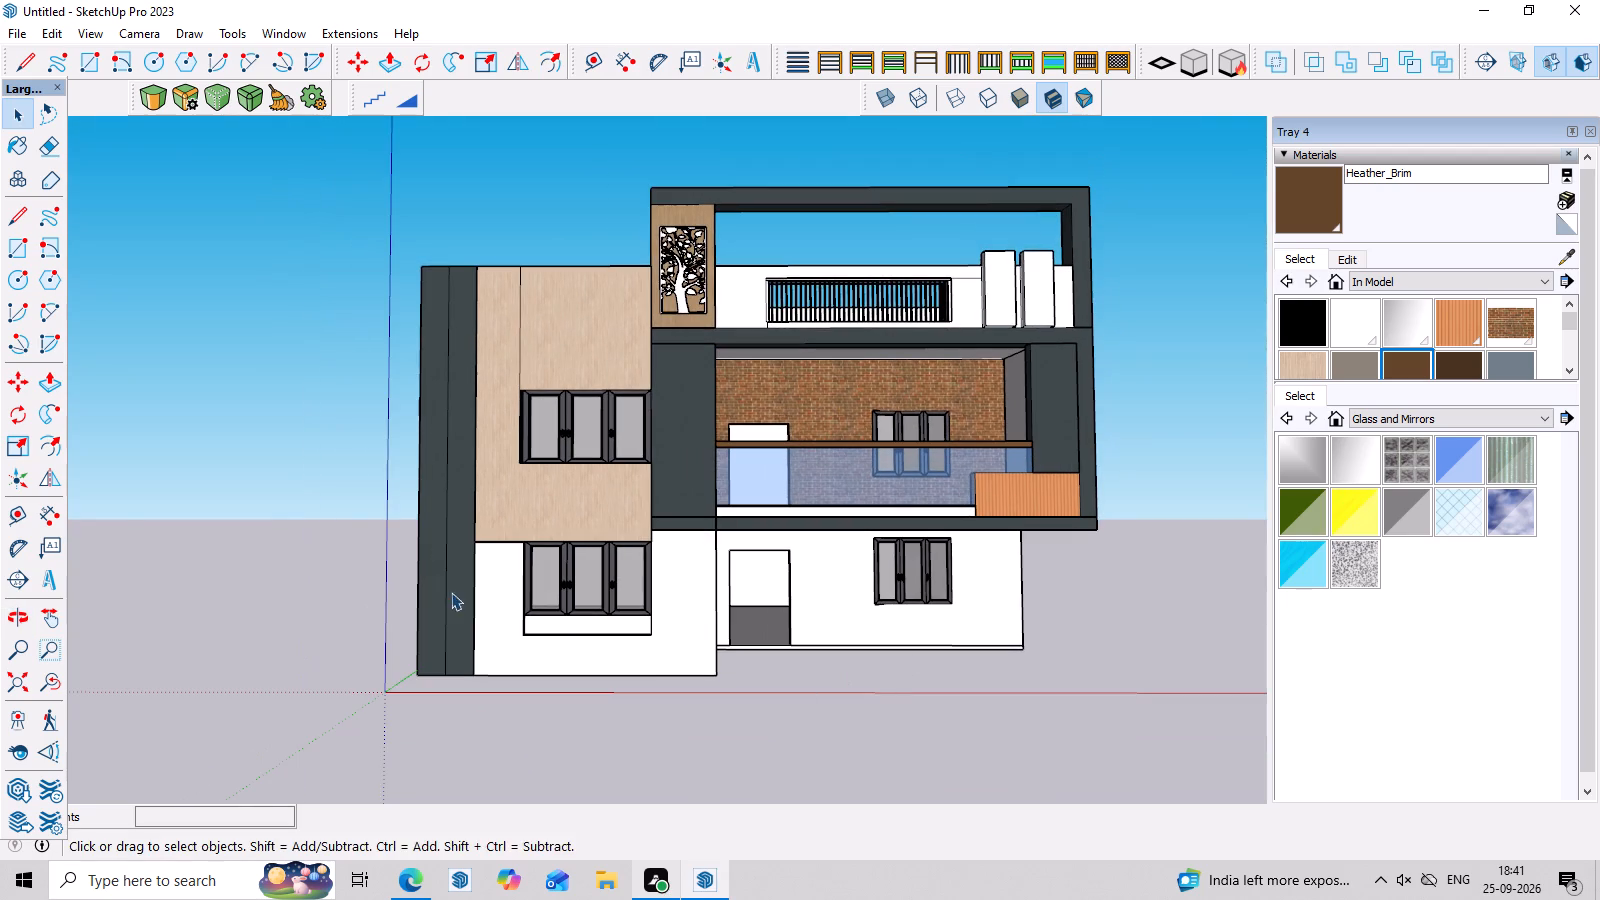
Import the Door+01 model from Downloads and place it in front of the ground-floor door opening.
{"action": "left_click", "coordinate": [29, 35]}
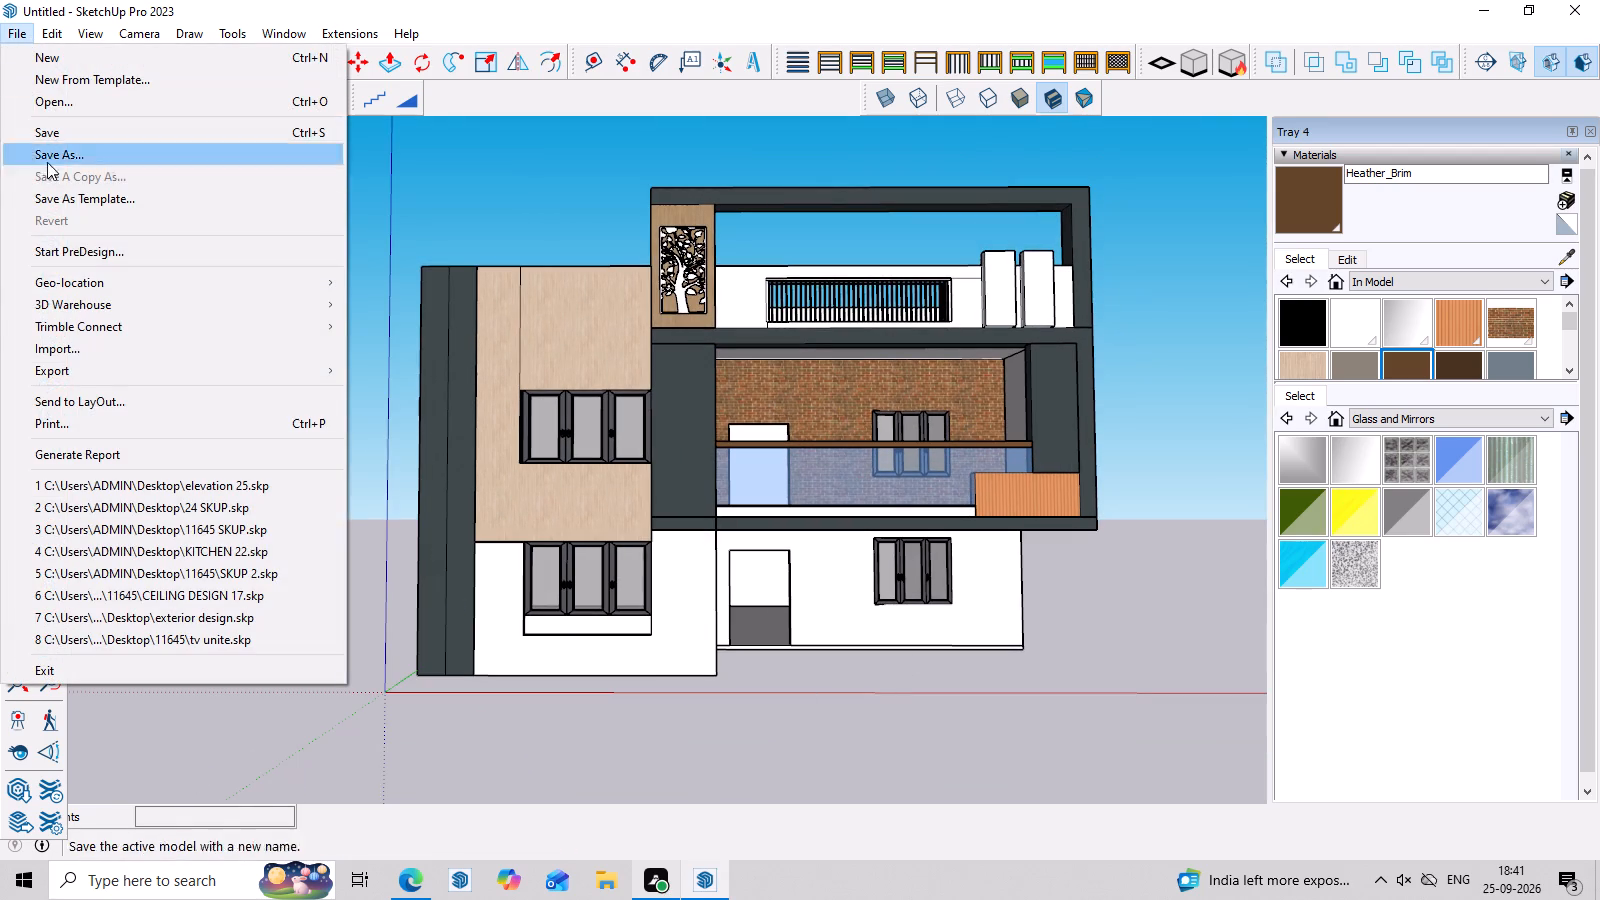
{"action": "left_click", "coordinate": [86, 352]}
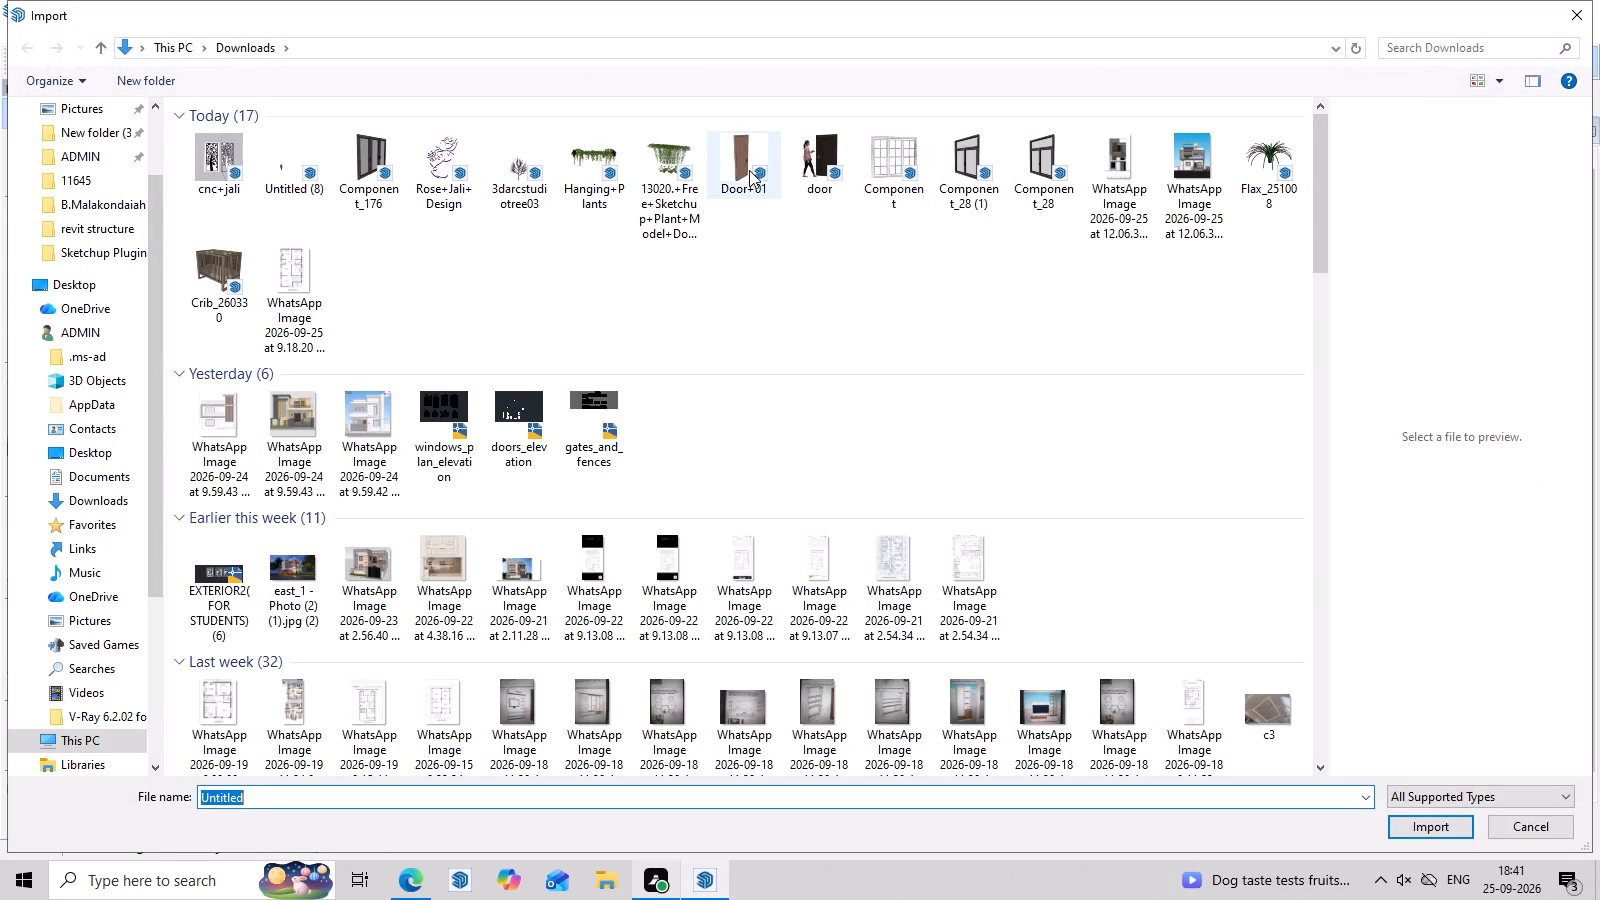
{"action": "left_click", "coordinate": [748, 169]}
{"action": "left_click", "coordinate": [1424, 818]}
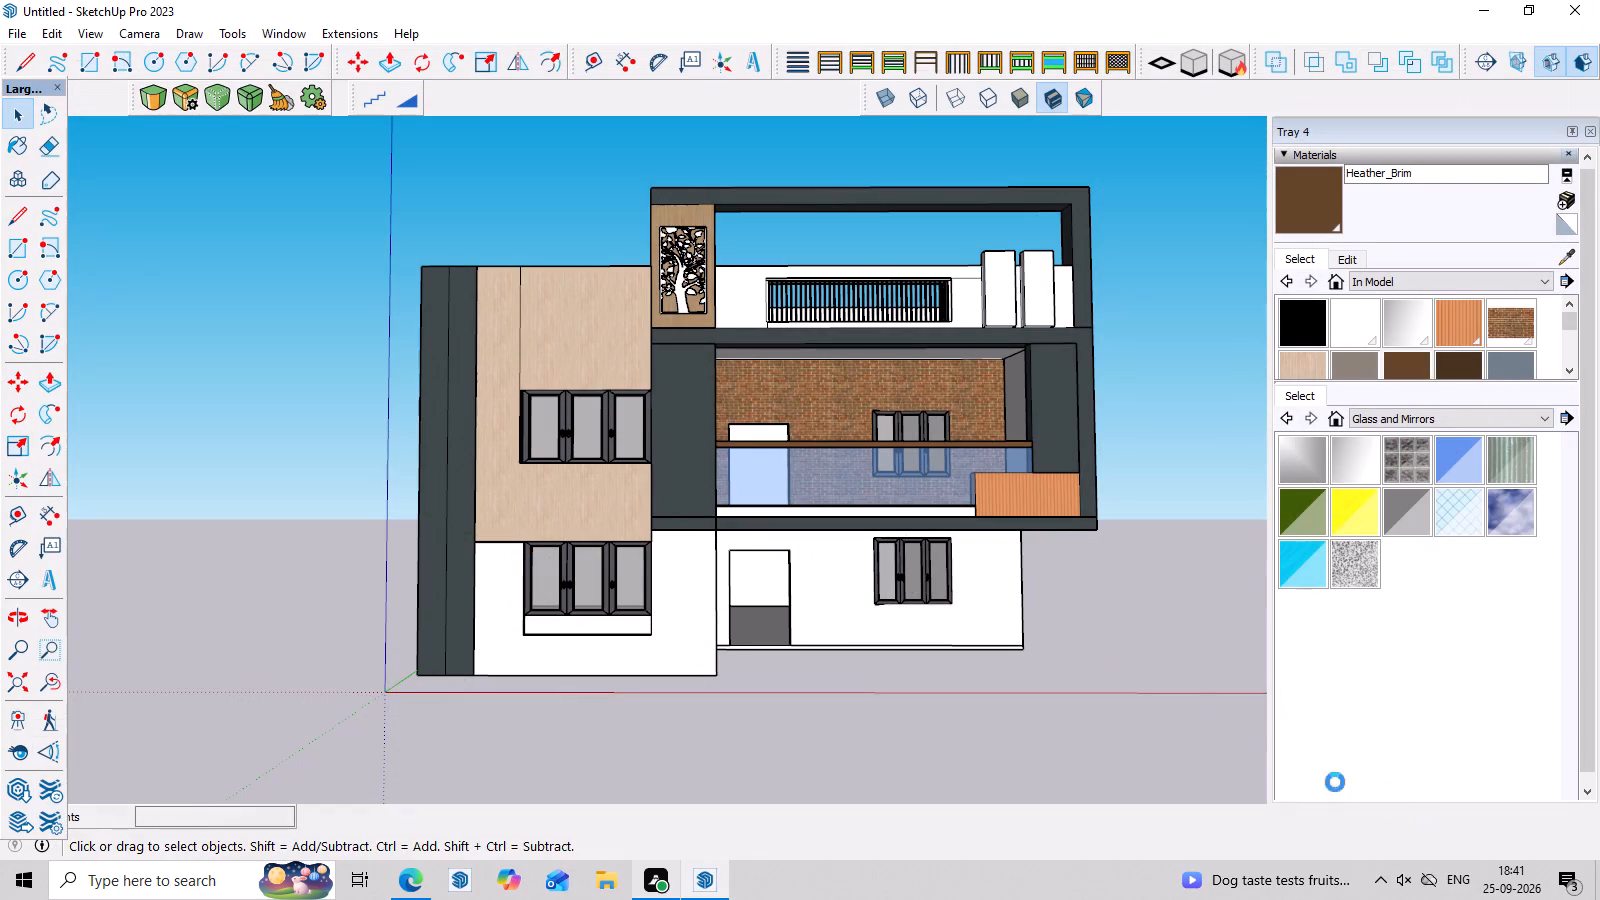
{"action": "scroll", "coordinate": [1065, 642], "scroll_direction": "down", "scroll_amount": 1}
{"action": "scroll", "coordinate": [769, 670], "scroll_direction": "up", "scroll_amount": 8}
{"action": "left_click", "coordinate": [789, 731]}
Scale the imported door shorter from its top edge so its height is reduced.
{"action": "middle_click_drag", "start_coordinate": [997, 710], "coordinate": [983, 807]}
{"action": "key", "text": "s"}
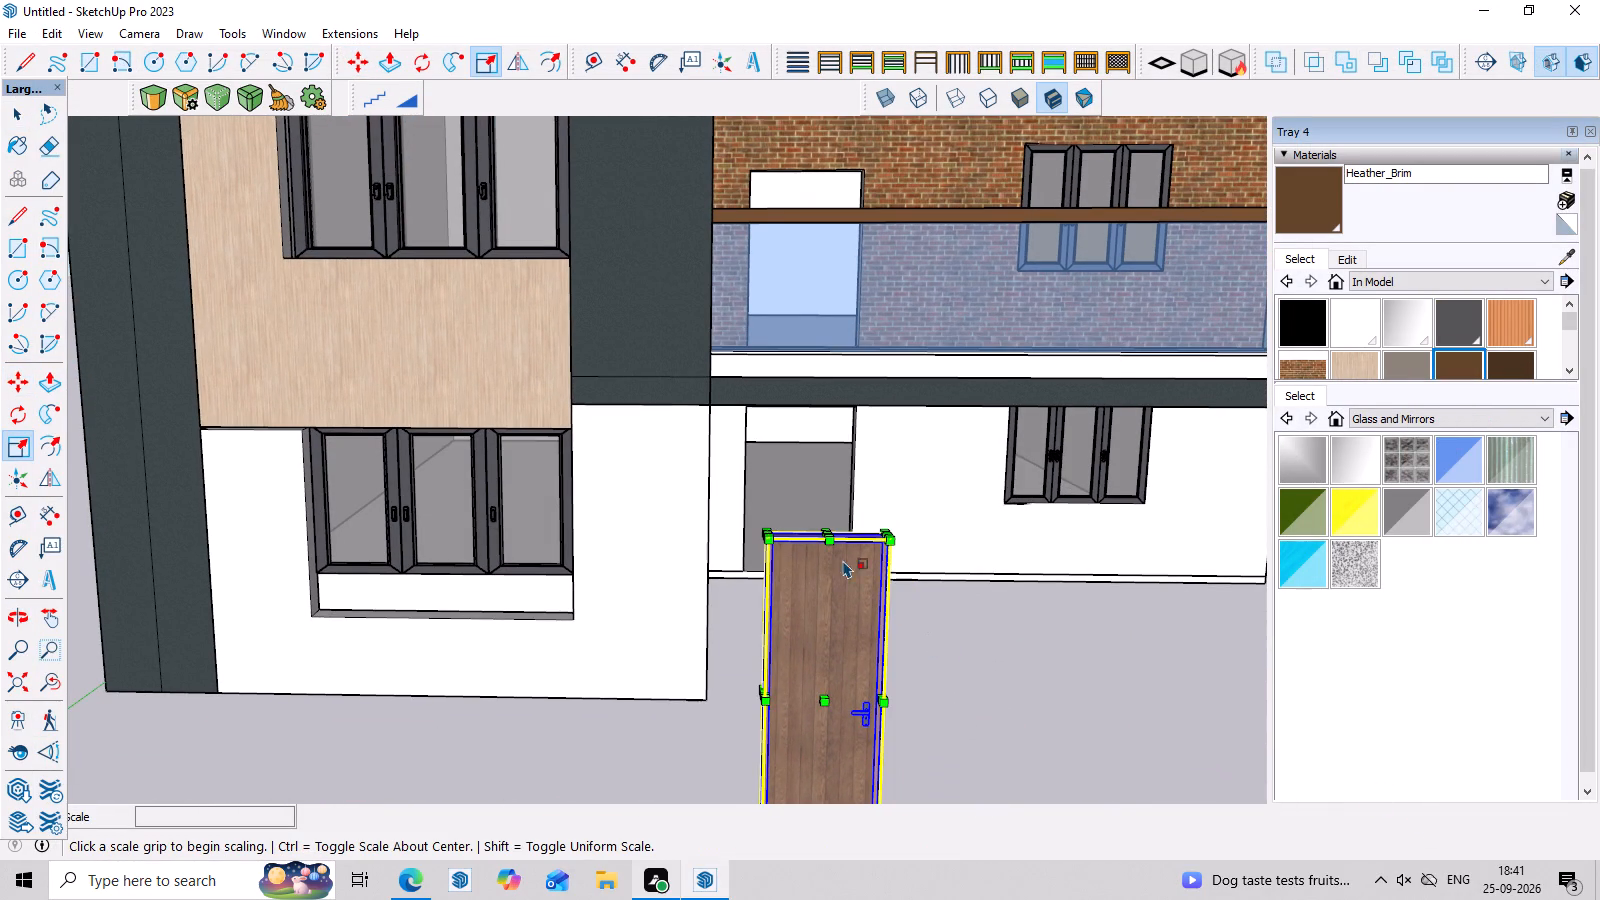
{"action": "left_click", "coordinate": [834, 539]}
{"action": "left_click", "coordinate": [828, 618]}
Move the door by its bottom corner to the matching bottom corner of the ground-floor door opening.
{"action": "scroll", "coordinate": [841, 625], "scroll_direction": "down", "scroll_amount": 6}
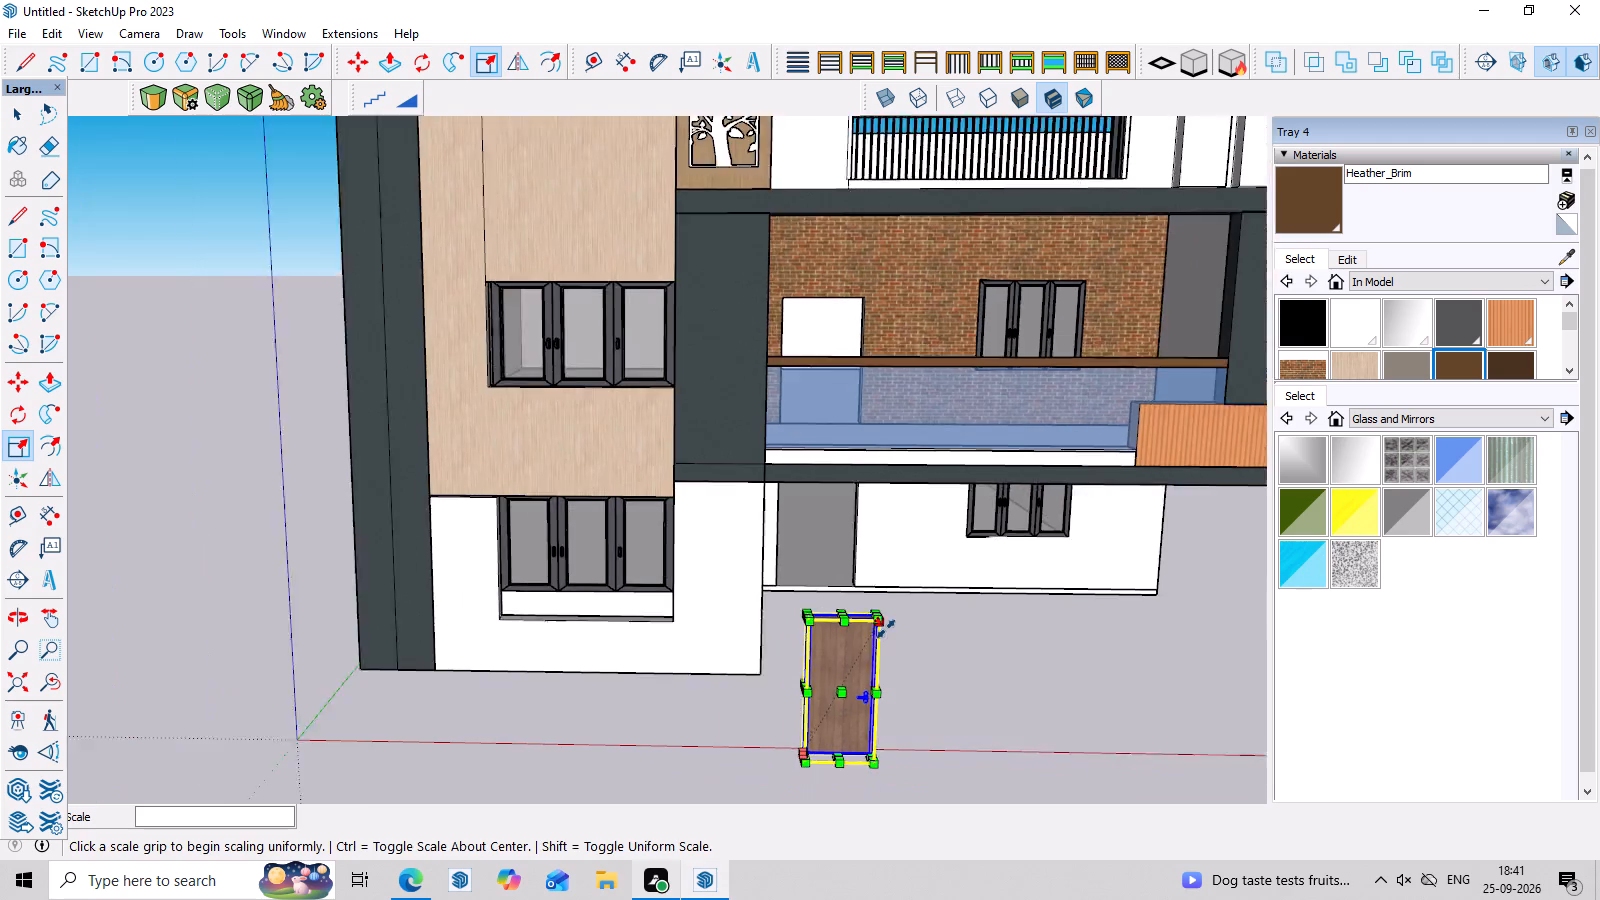
{"action": "middle_click_drag", "start_coordinate": [894, 654], "coordinate": [889, 576]}
{"action": "scroll", "coordinate": [915, 712], "scroll_direction": "up", "scroll_amount": 5}
{"action": "middle_click_drag", "start_coordinate": [899, 694], "coordinate": [761, 764]}
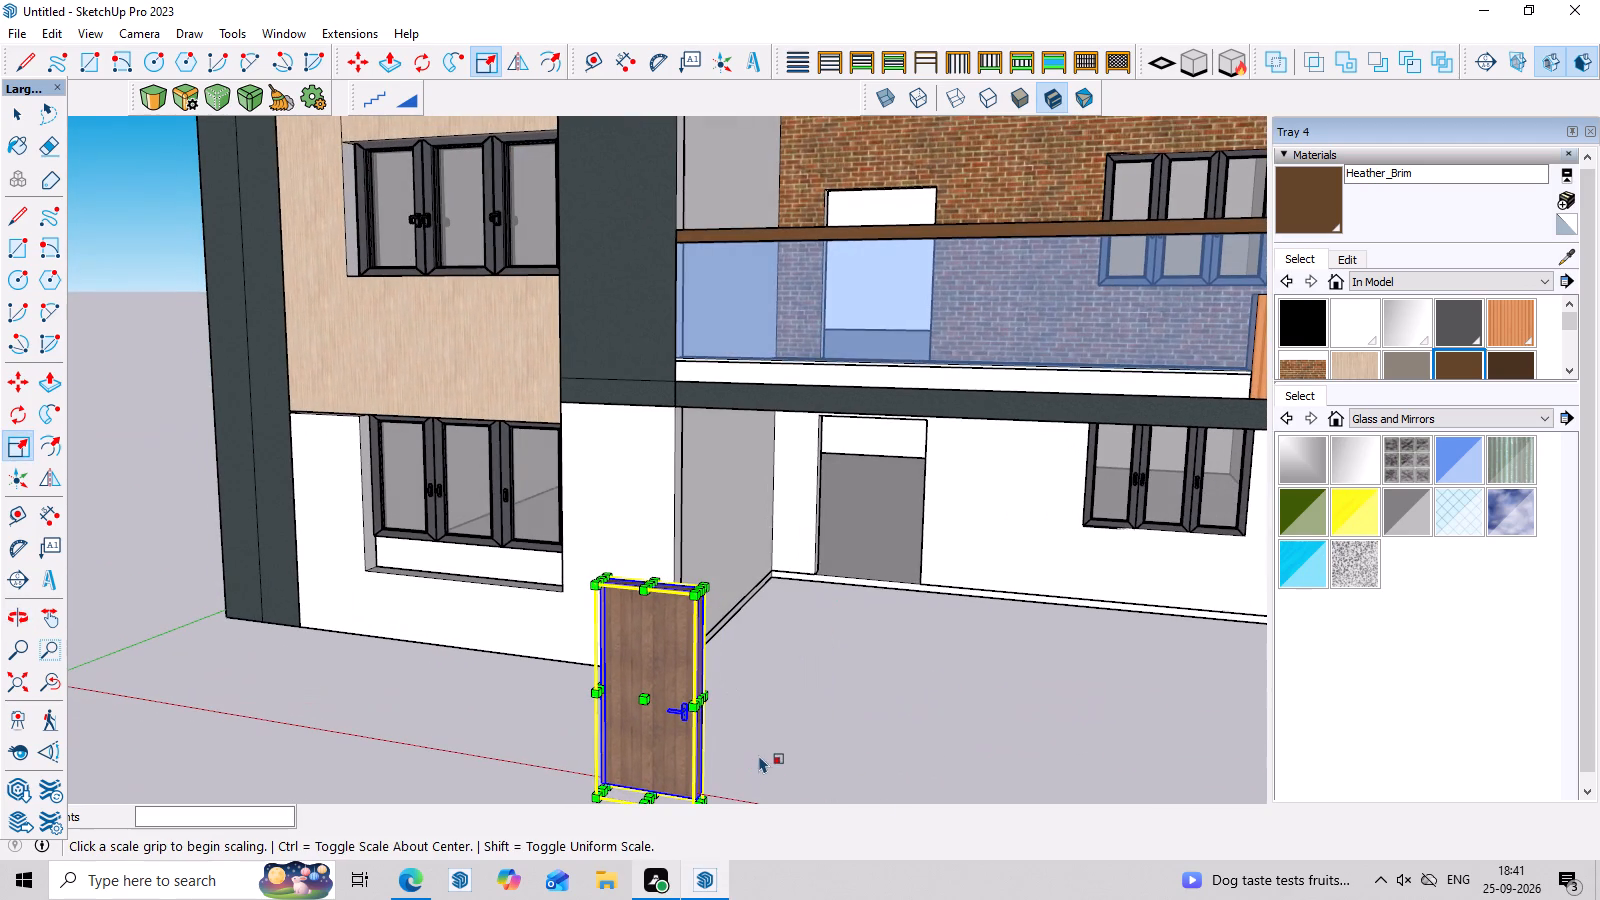
{"action": "key", "text": "m"}
{"action": "scroll", "coordinate": [704, 410], "scroll_direction": "up", "scroll_amount": 4}
{"action": "scroll", "coordinate": [718, 416], "scroll_direction": "down", "scroll_amount": 8}
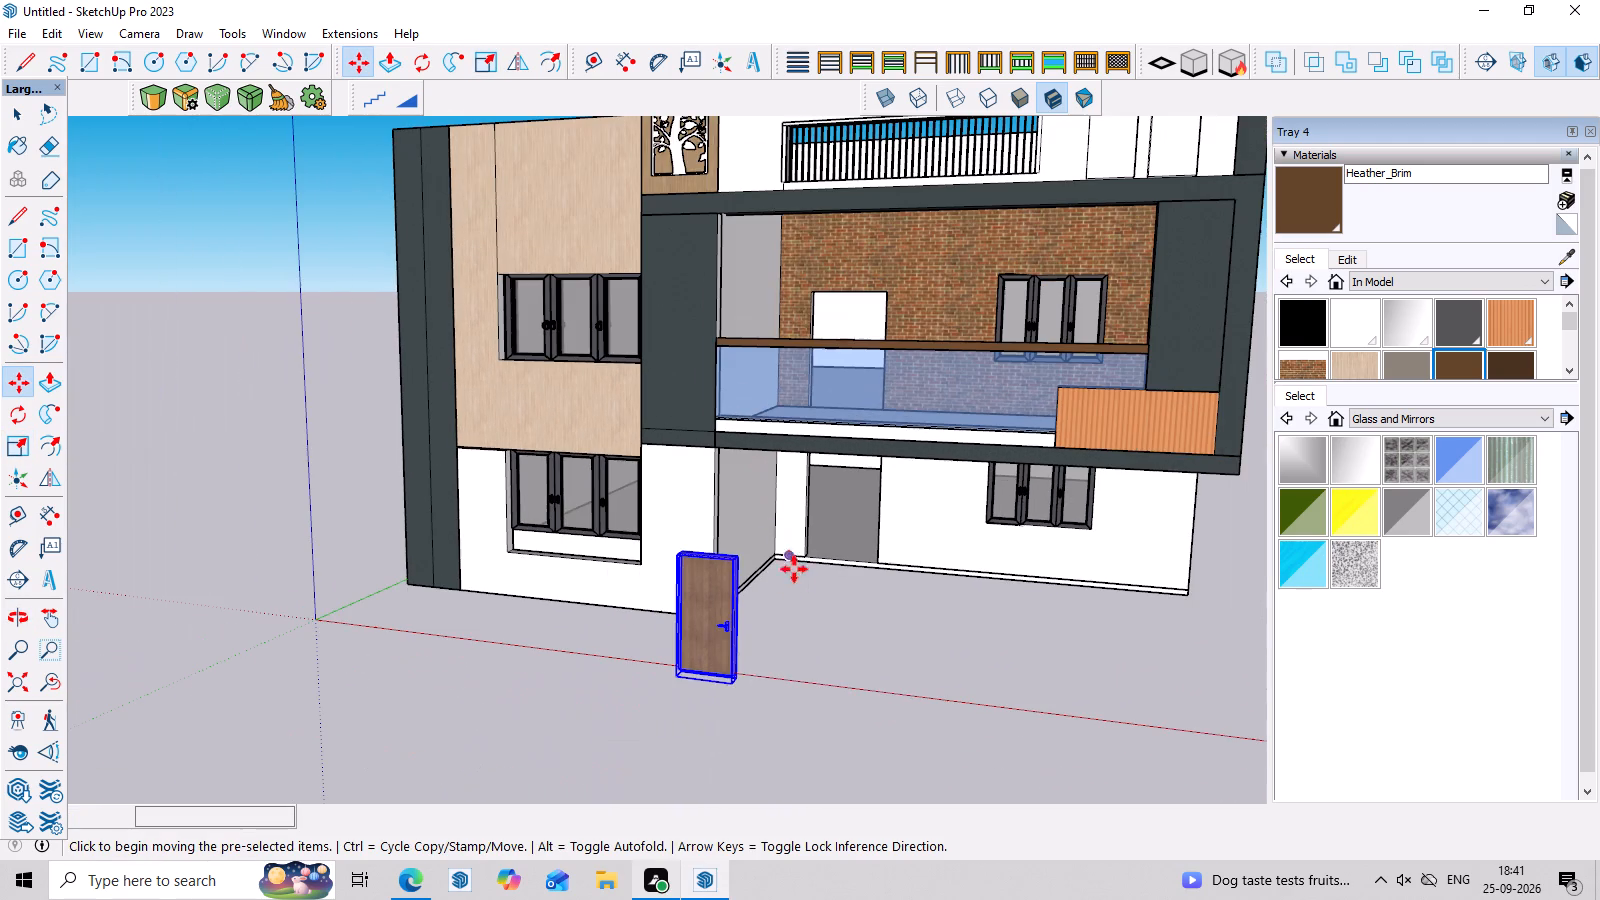
{"action": "left_click", "coordinate": [740, 680]}
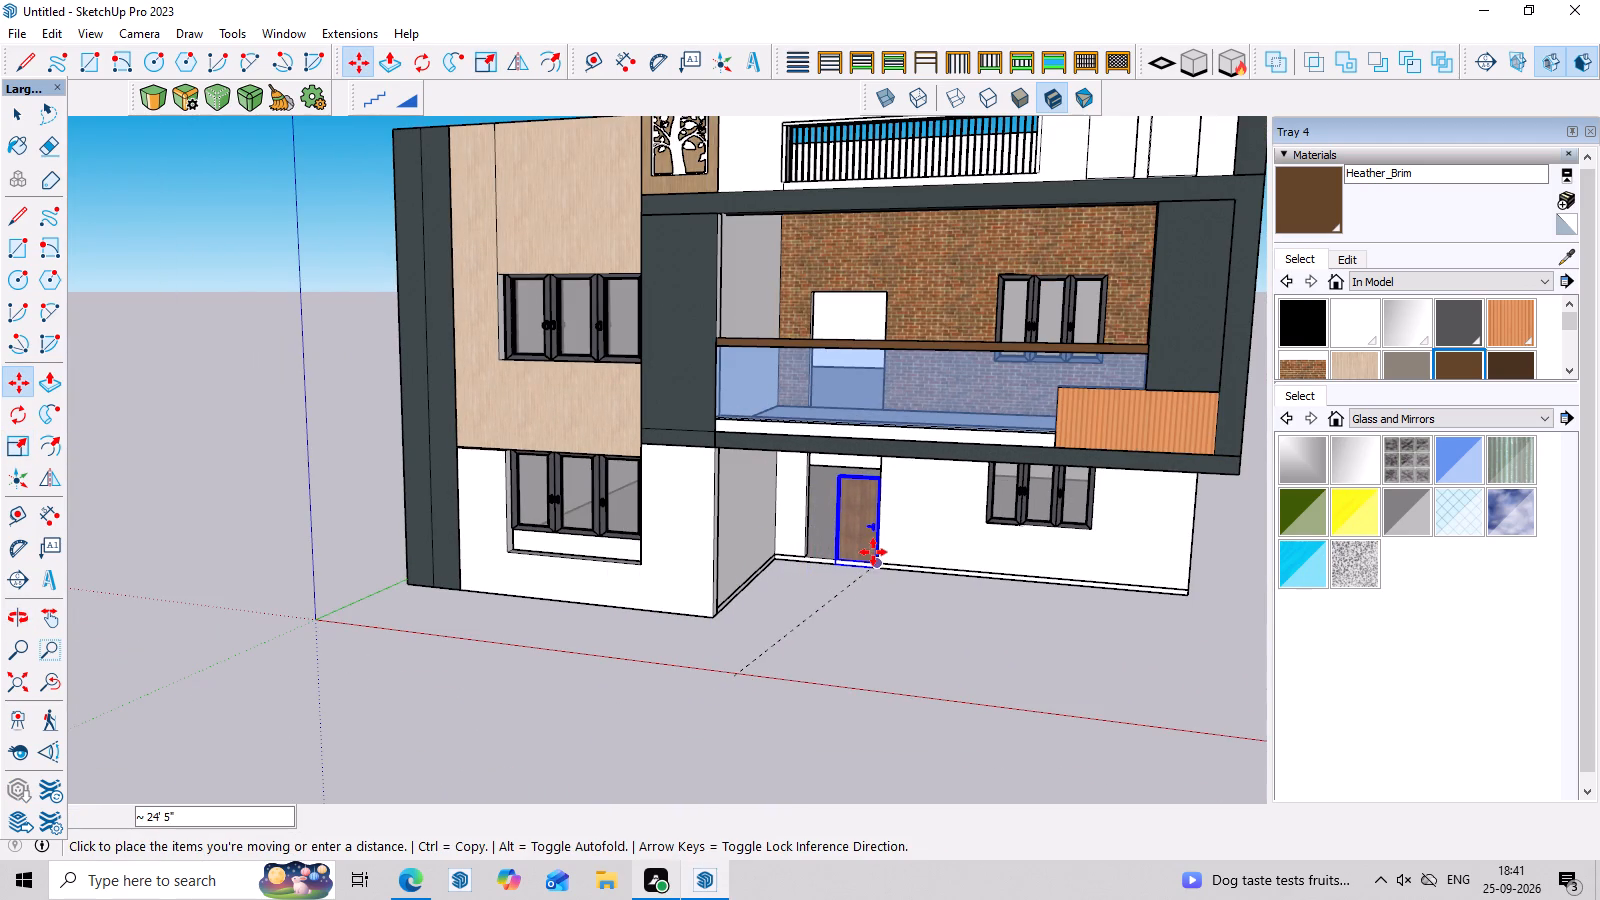
{"action": "left_click", "coordinate": [873, 552]}
Widen the door with Scale until it spans the full width of the ground-floor opening.
{"action": "scroll", "coordinate": [868, 587], "scroll_direction": "up", "scroll_amount": 3}
{"action": "middle_click_drag", "start_coordinate": [868, 588], "coordinate": [894, 602]}
{"action": "scroll", "coordinate": [921, 590], "scroll_direction": "up", "scroll_amount": 11}
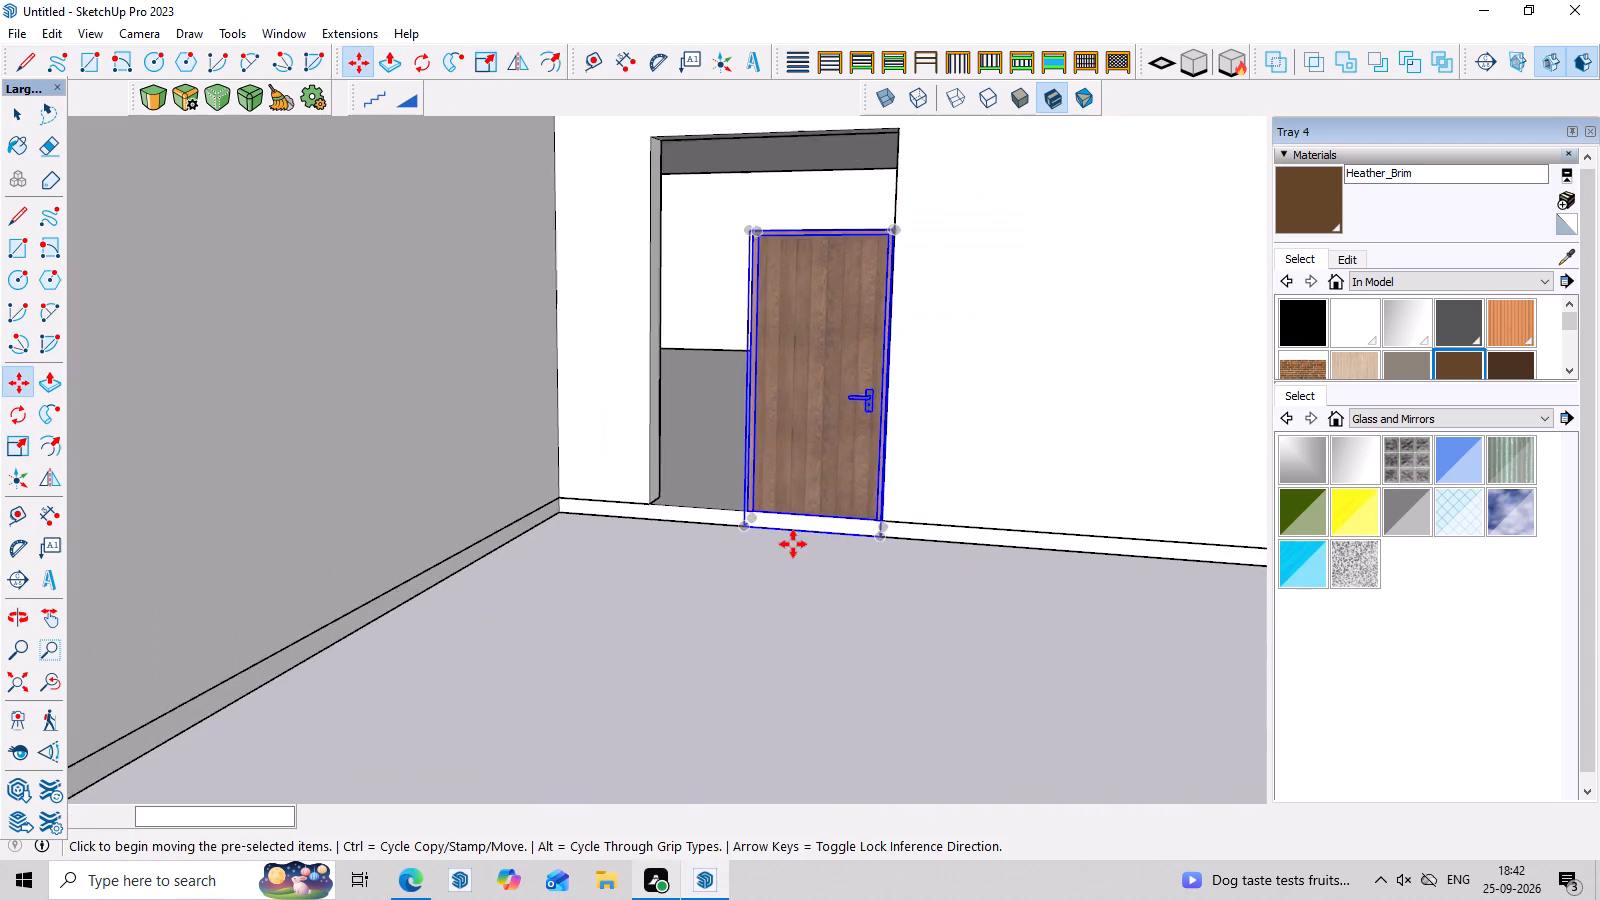
{"action": "middle_click_drag", "start_coordinate": [795, 548], "coordinate": [832, 626]}
{"action": "scroll", "coordinate": [698, 488], "scroll_direction": "up", "scroll_amount": 7}
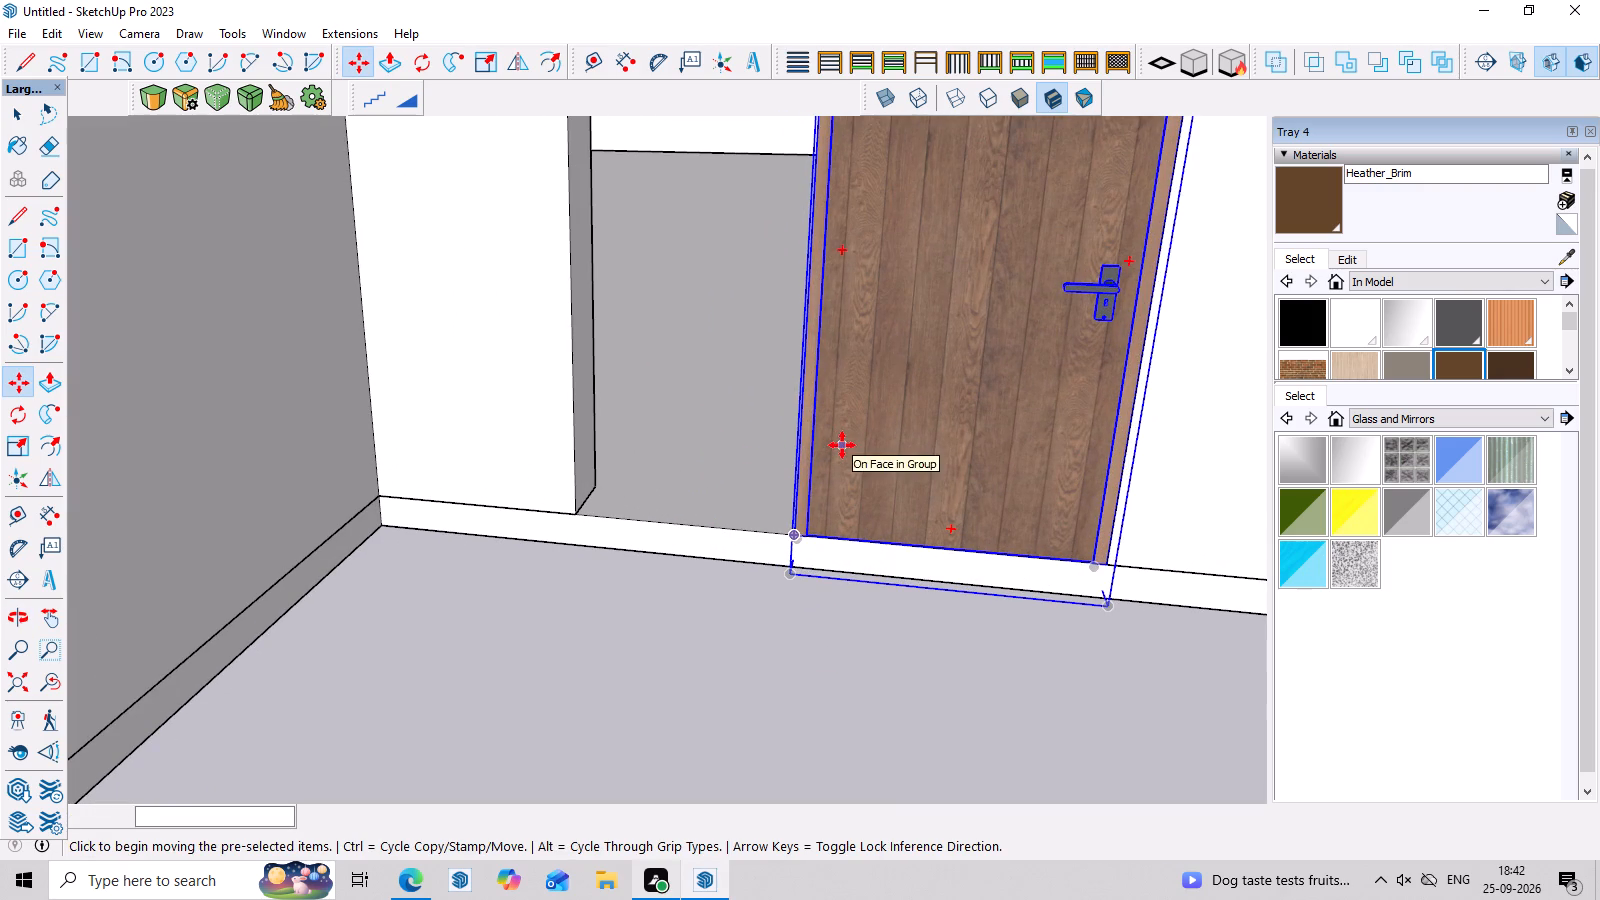
{"action": "key", "text": "s"}
{"action": "left_click", "coordinate": [809, 247]}
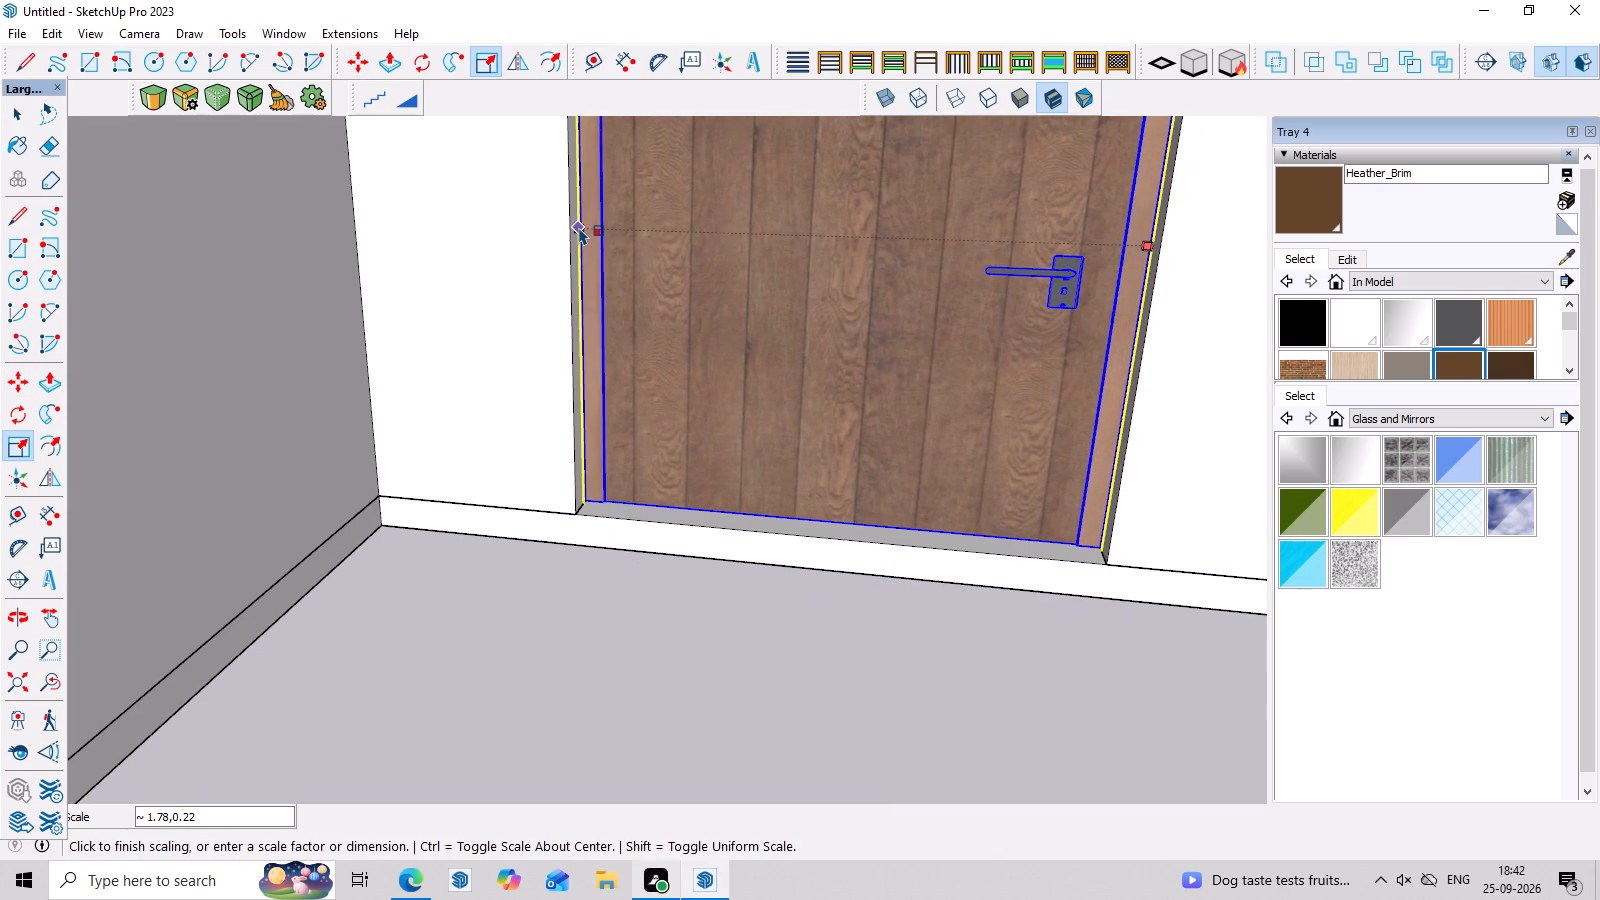
{"action": "left_click", "coordinate": [573, 227]}
Stretch the door's height with Scale up to the head of the ground-floor opening and deselect it.
{"action": "scroll", "coordinate": [627, 341], "scroll_direction": "down", "scroll_amount": 10}
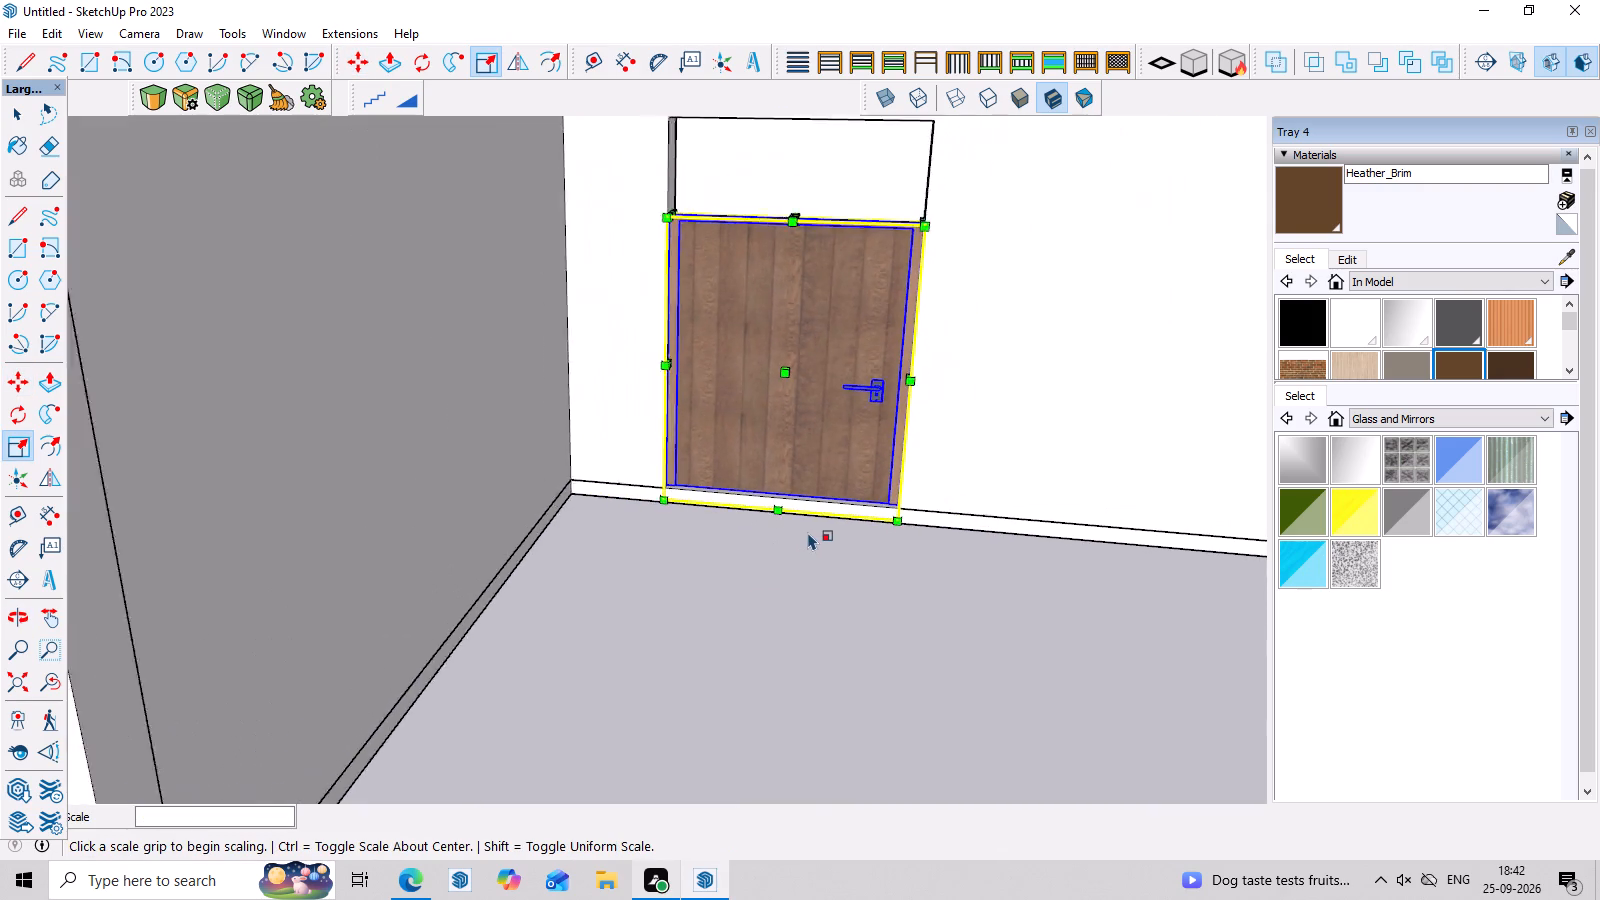
{"action": "scroll", "coordinate": [808, 532], "scroll_direction": "down", "scroll_amount": 1}
{"action": "middle_click_drag", "start_coordinate": [833, 300], "coordinate": [857, 201]}
{"action": "scroll", "coordinate": [850, 209], "scroll_direction": "up", "scroll_amount": 3}
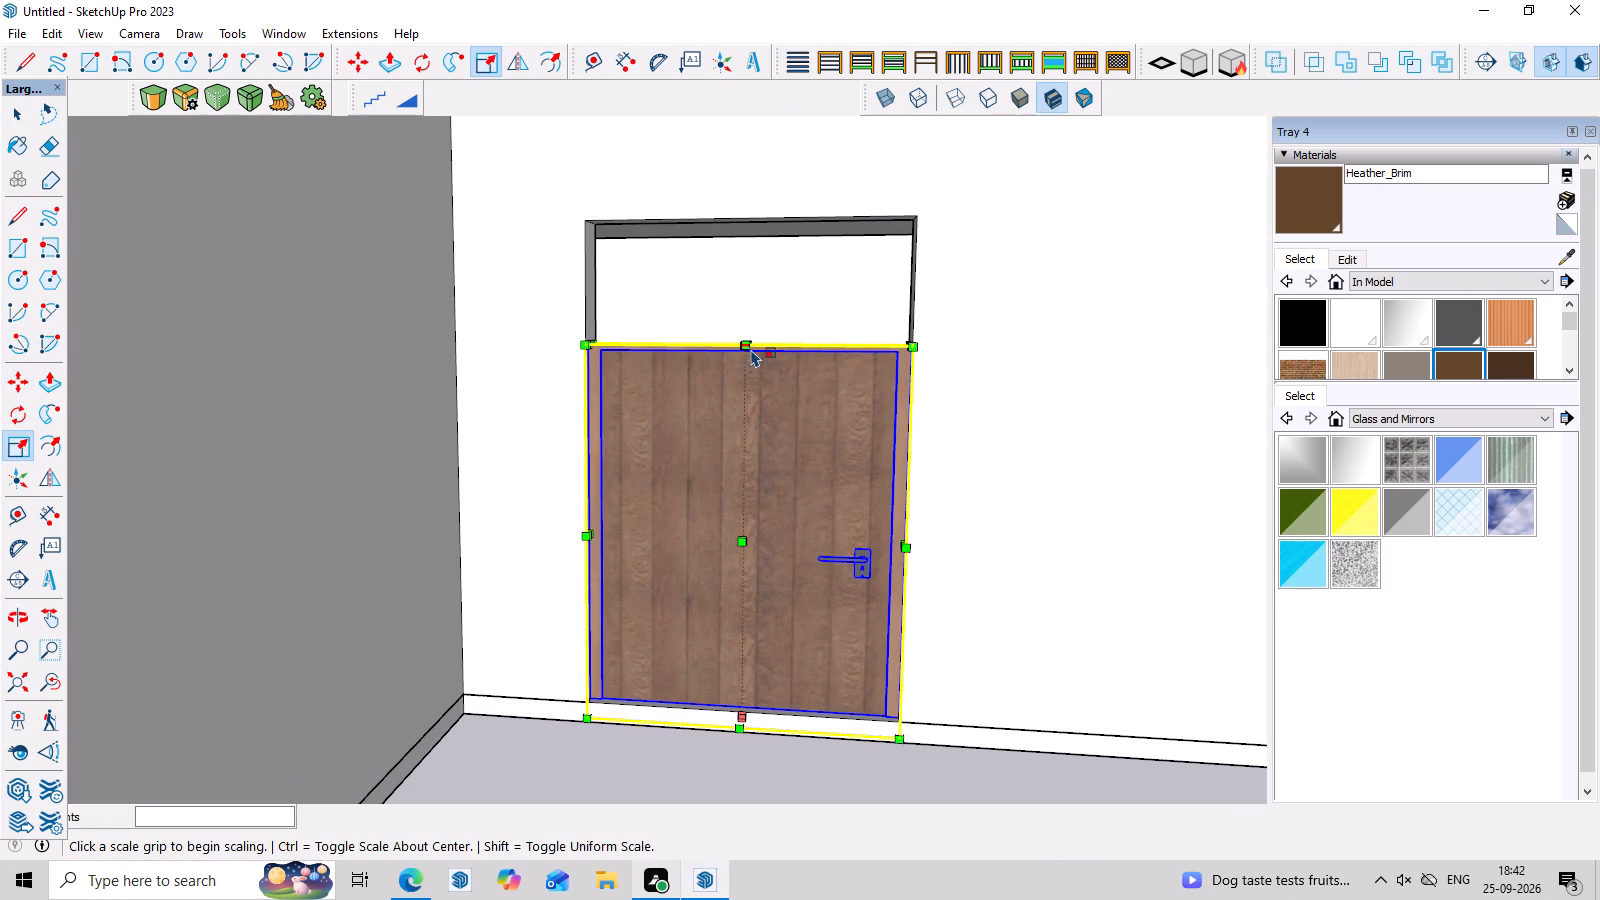
{"action": "scroll", "coordinate": [746, 343], "scroll_direction": "up", "scroll_amount": 2}
{"action": "left_click", "coordinate": [746, 341]}
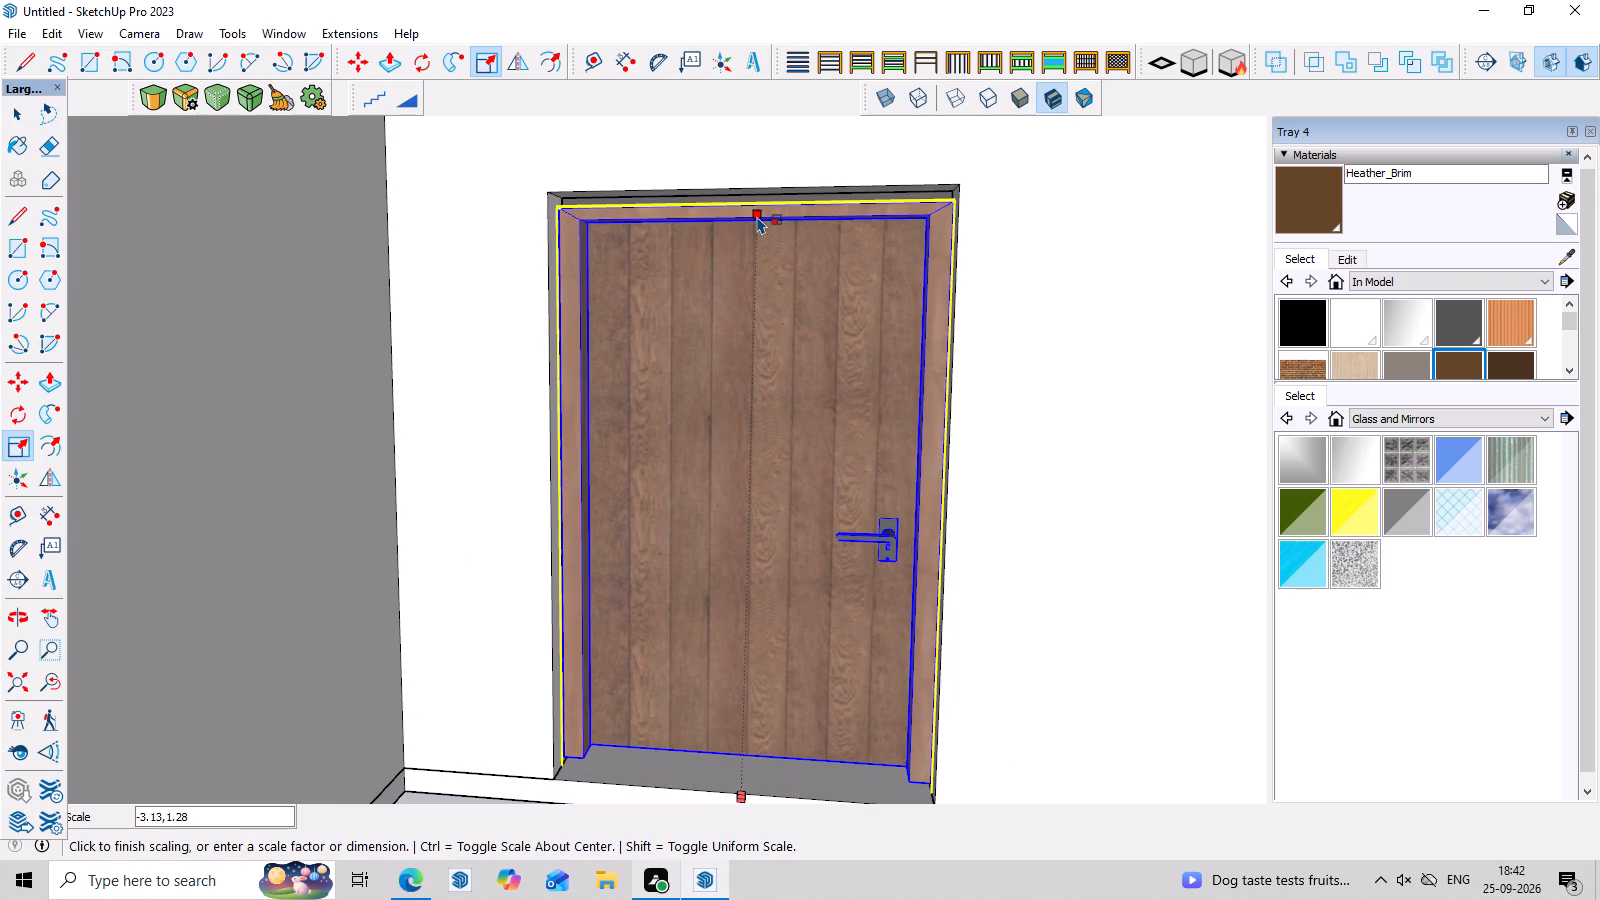
{"action": "left_click", "coordinate": [757, 193]}
{"action": "scroll", "coordinate": [771, 375], "scroll_direction": "down", "scroll_amount": 7}
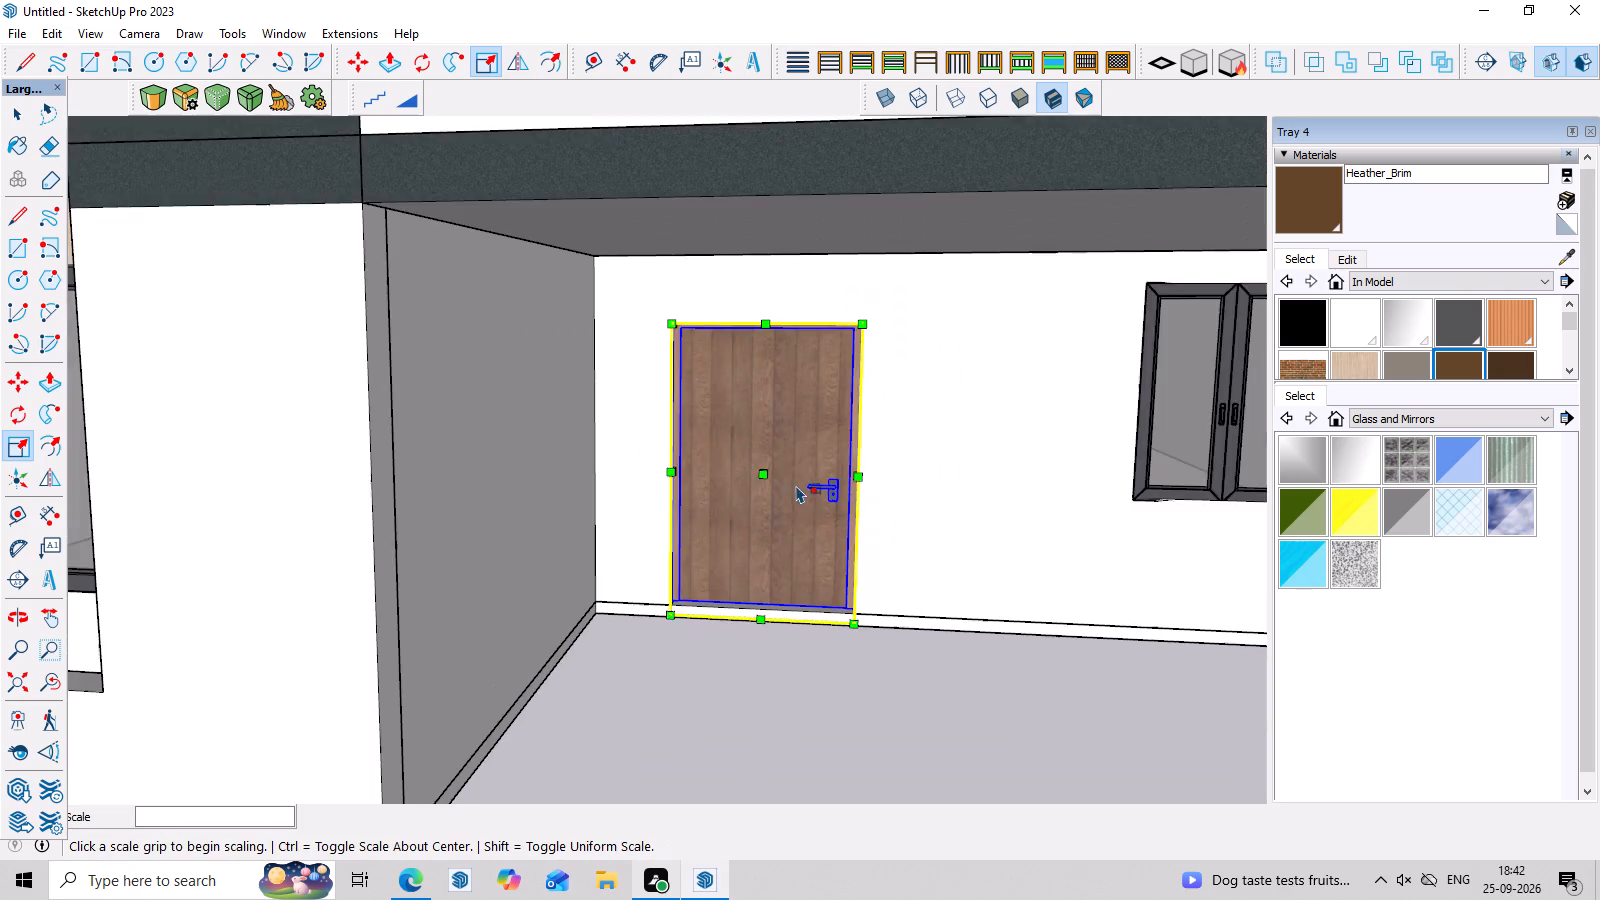
{"action": "scroll", "coordinate": [796, 485], "scroll_direction": "down", "scroll_amount": 1}
{"action": "scroll", "coordinate": [849, 606], "scroll_direction": "down", "scroll_amount": 3}
{"action": "scroll", "coordinate": [975, 745], "scroll_direction": "down", "scroll_amount": 3}
{"action": "key", "text": "space"}
{"action": "left_click", "coordinate": [945, 701]}
{"action": "scroll", "coordinate": [945, 701], "scroll_direction": "down", "scroll_amount": 4}
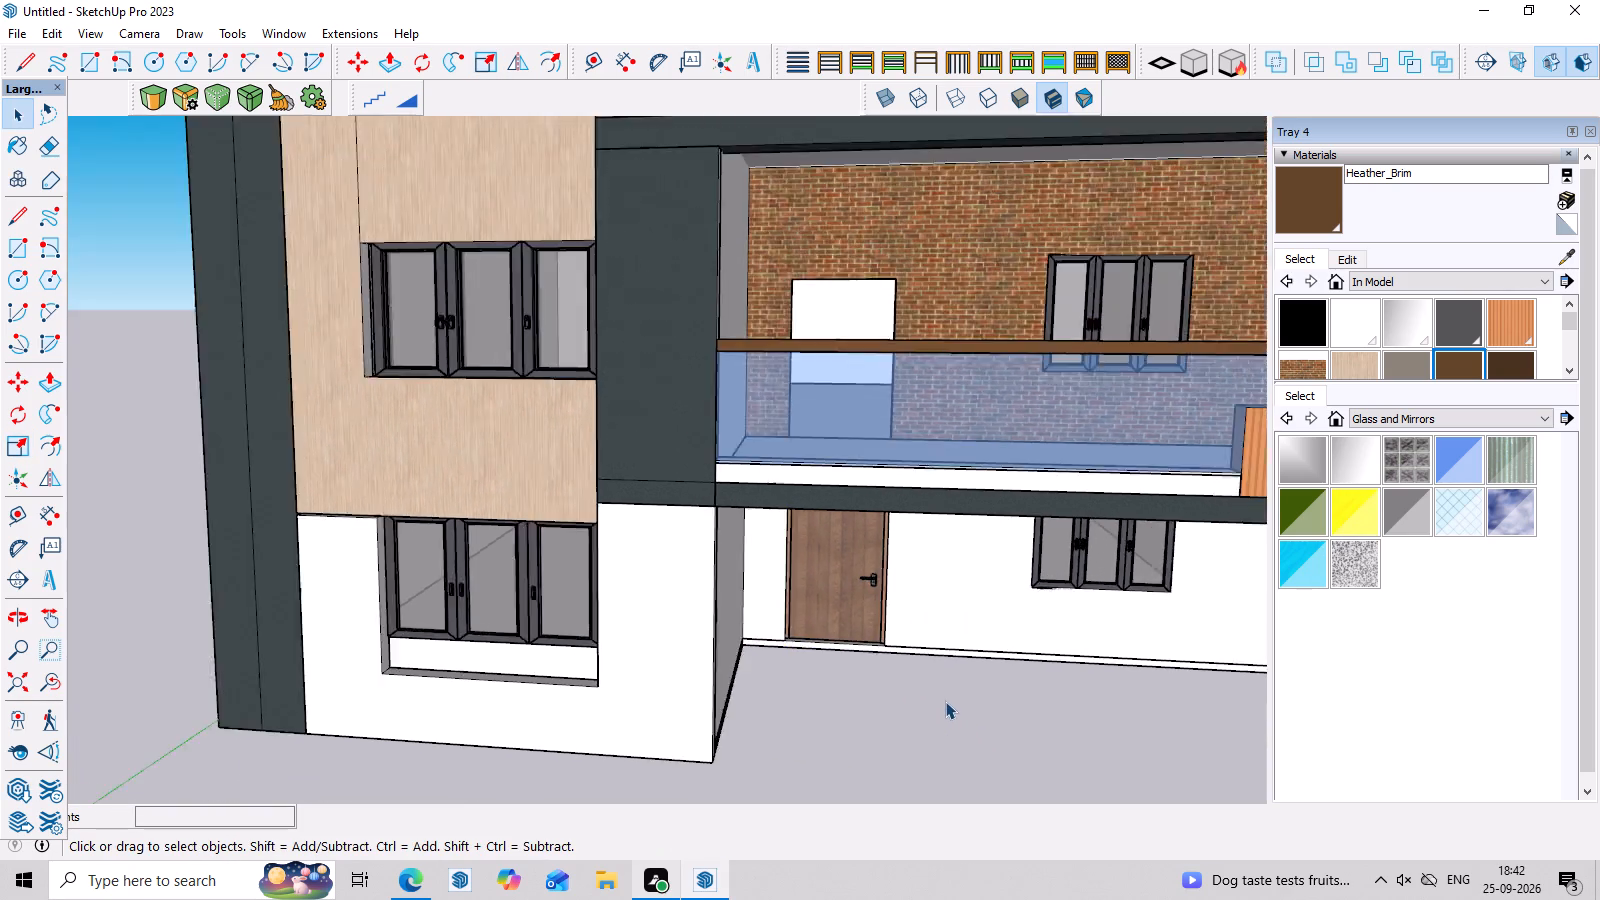
Copy the fitted ground-floor door up into the first-floor balcony door opening, aligned at its bottom corner.
{"action": "middle_click_drag", "start_coordinate": [948, 705], "coordinate": [965, 665]}
{"action": "left_click", "coordinate": [851, 592]}
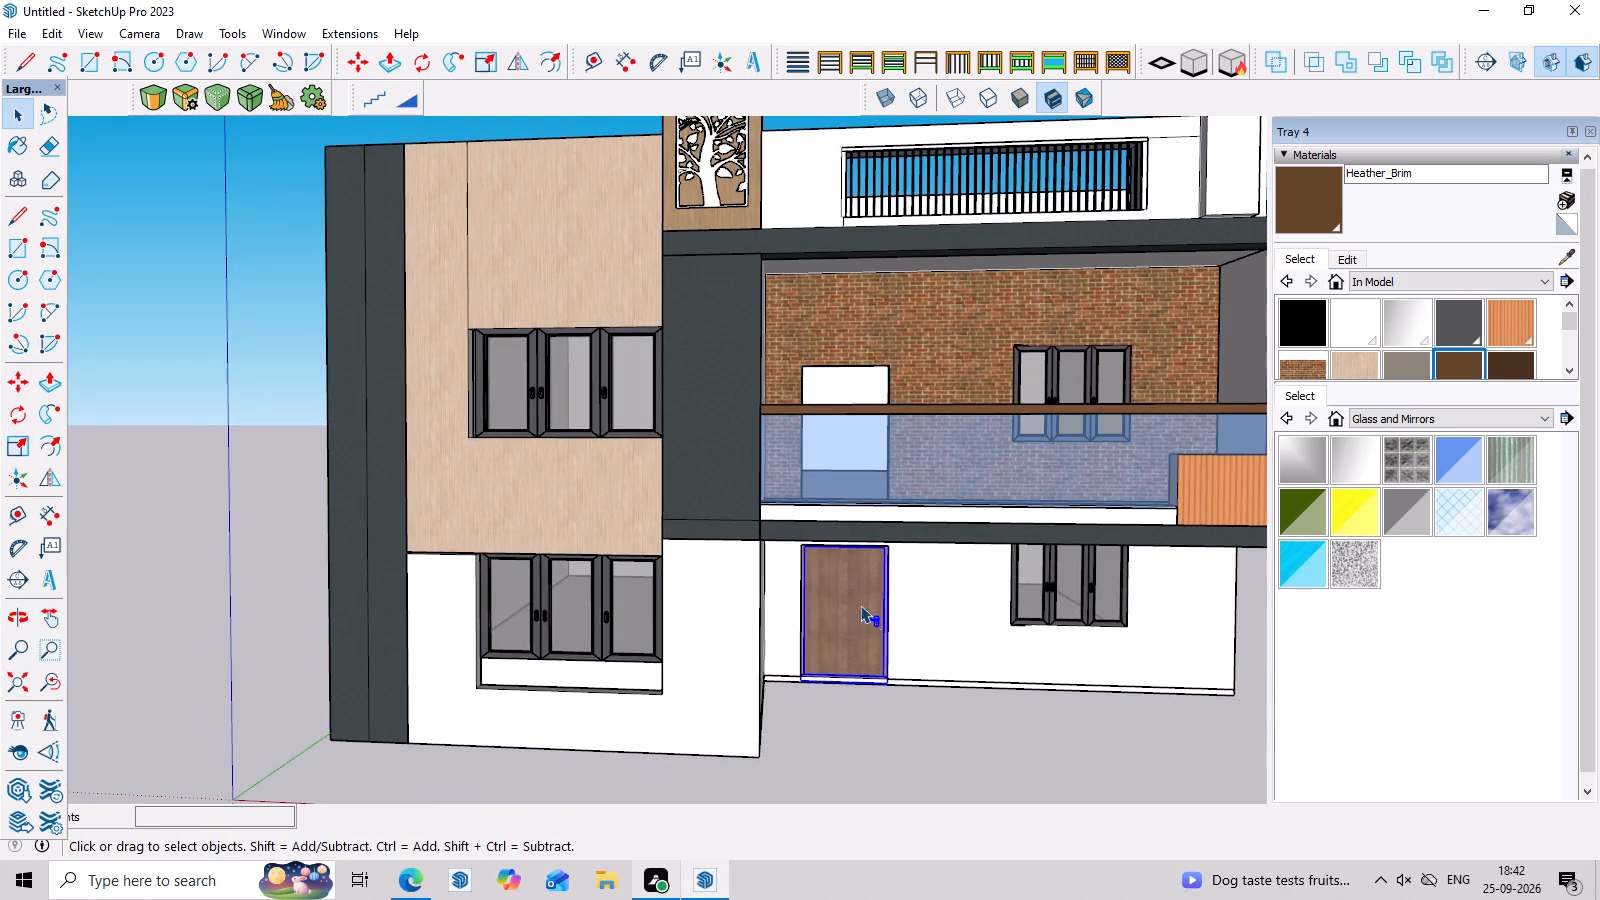
{"action": "key", "text": "m"}
{"action": "left_click", "coordinate": [876, 684]}
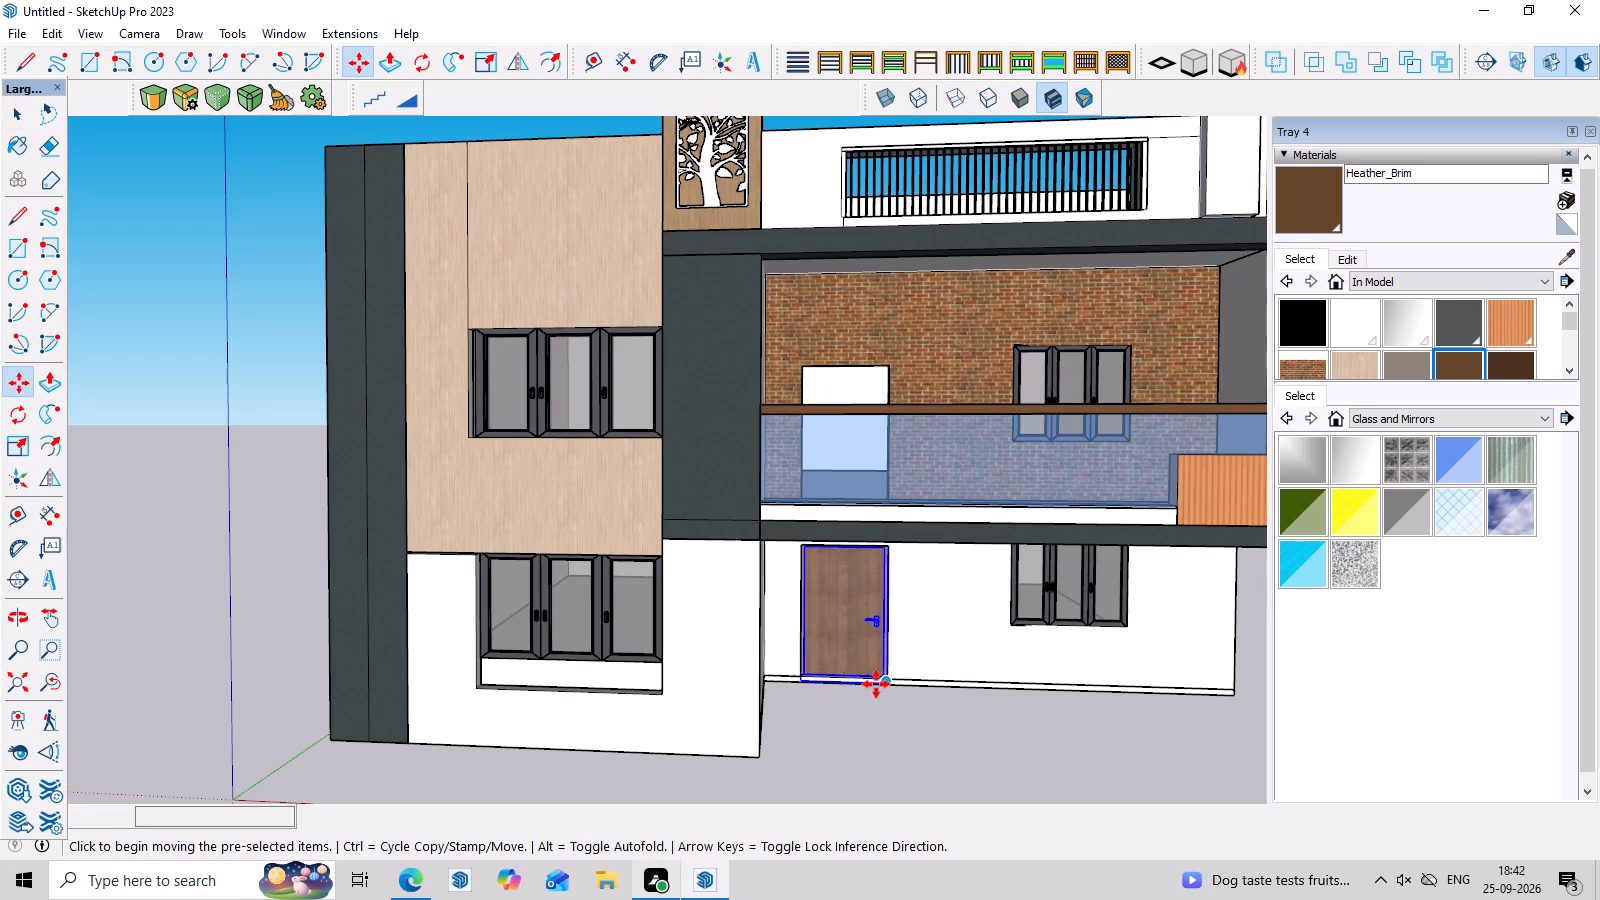
{"action": "middle_click_drag", "start_coordinate": [904, 401], "coordinate": [869, 662]}
{"action": "scroll", "coordinate": [890, 456], "scroll_direction": "up", "scroll_amount": 3}
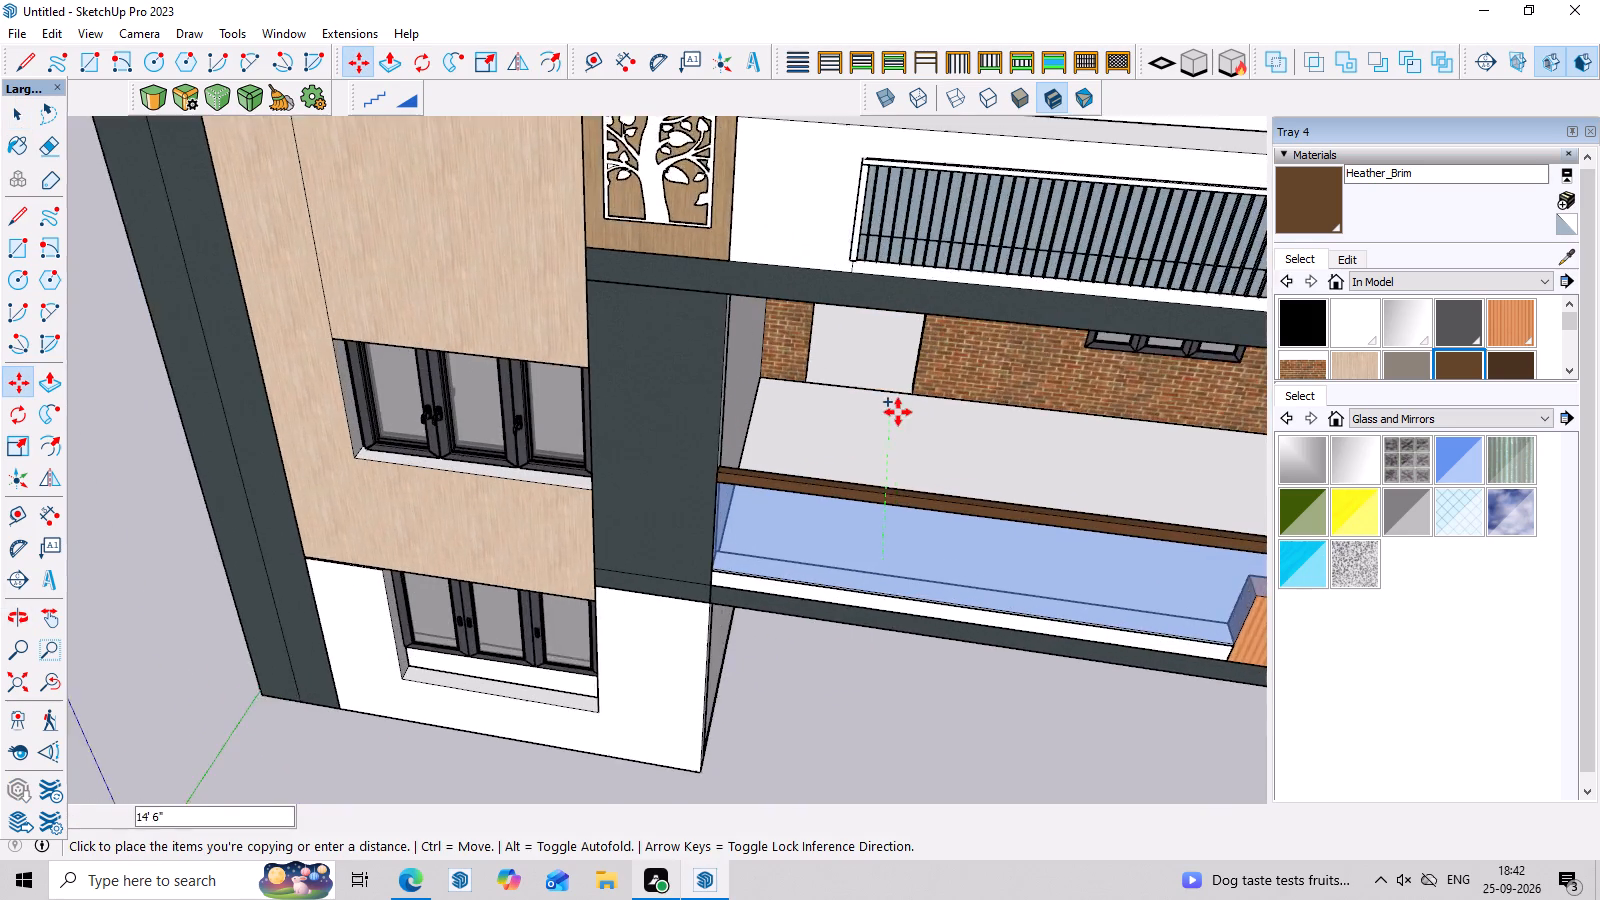
{"action": "scroll", "coordinate": [898, 412], "scroll_direction": "up", "scroll_amount": 3}
{"action": "left_click", "coordinate": [916, 383]}
{"action": "scroll", "coordinate": [906, 543], "scroll_direction": "down", "scroll_amount": 2}
{"action": "middle_click_drag", "start_coordinate": [909, 520], "coordinate": [924, 382]}
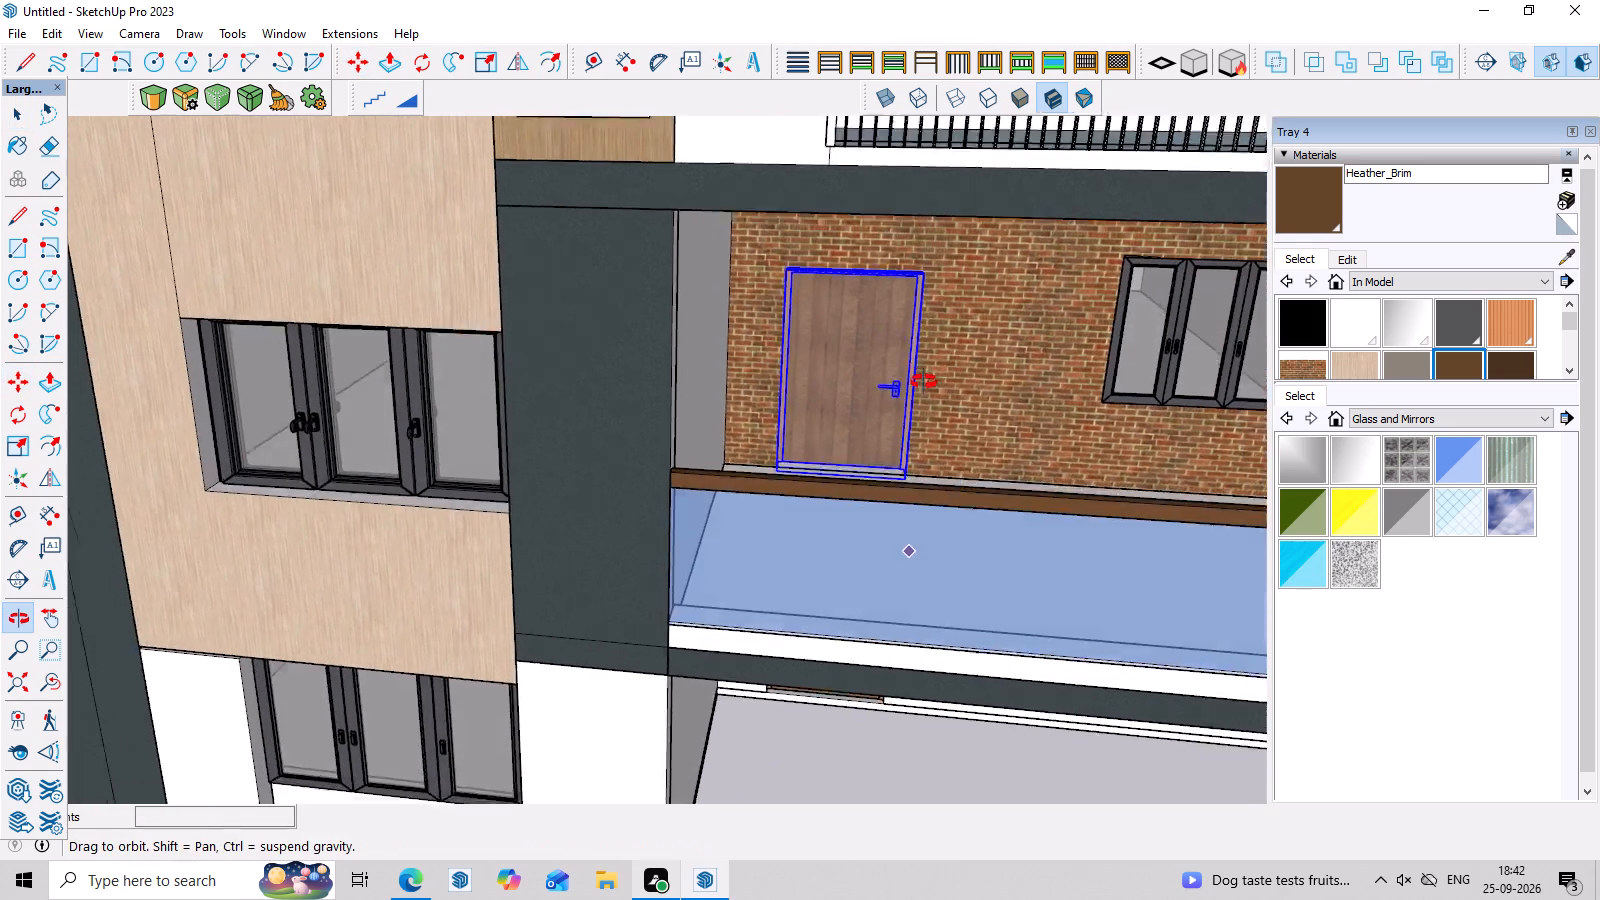
{"action": "middle_click_drag", "start_coordinate": [924, 382], "coordinate": [926, 355]}
{"action": "scroll", "coordinate": [893, 293], "scroll_direction": "up", "scroll_amount": 3}
{"action": "scroll", "coordinate": [949, 483], "scroll_direction": "down", "scroll_amount": 2}
{"action": "middle_click_drag", "start_coordinate": [977, 534], "coordinate": [993, 385]}
{"action": "scroll", "coordinate": [993, 385], "scroll_direction": "up", "scroll_amount": 1}
{"action": "scroll", "coordinate": [858, 462], "scroll_direction": "down", "scroll_amount": 5}
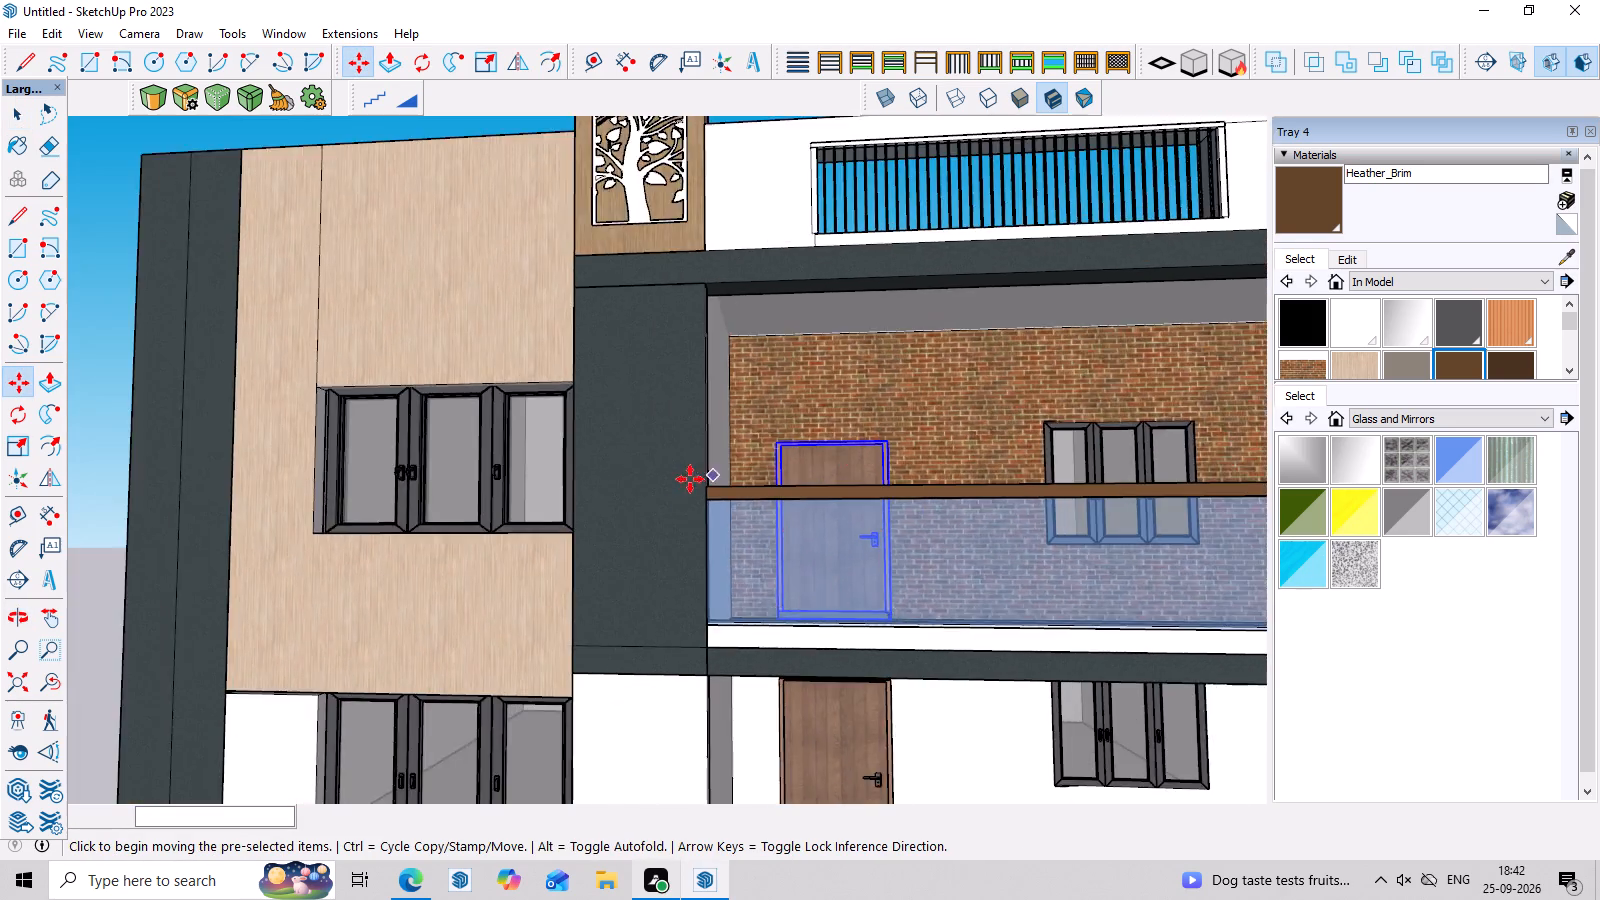
{"action": "scroll", "coordinate": [690, 479], "scroll_direction": "down", "scroll_amount": 7}
{"action": "middle_click_drag", "start_coordinate": [1066, 648], "coordinate": [1066, 743]}
{"action": "key", "text": "space"}
{"action": "left_click", "coordinate": [1180, 508]}
Examine the front elevation with both doors fitted, from above, at eye level and up close.
{"action": "scroll", "coordinate": [1177, 586], "scroll_direction": "down", "scroll_amount": 3}
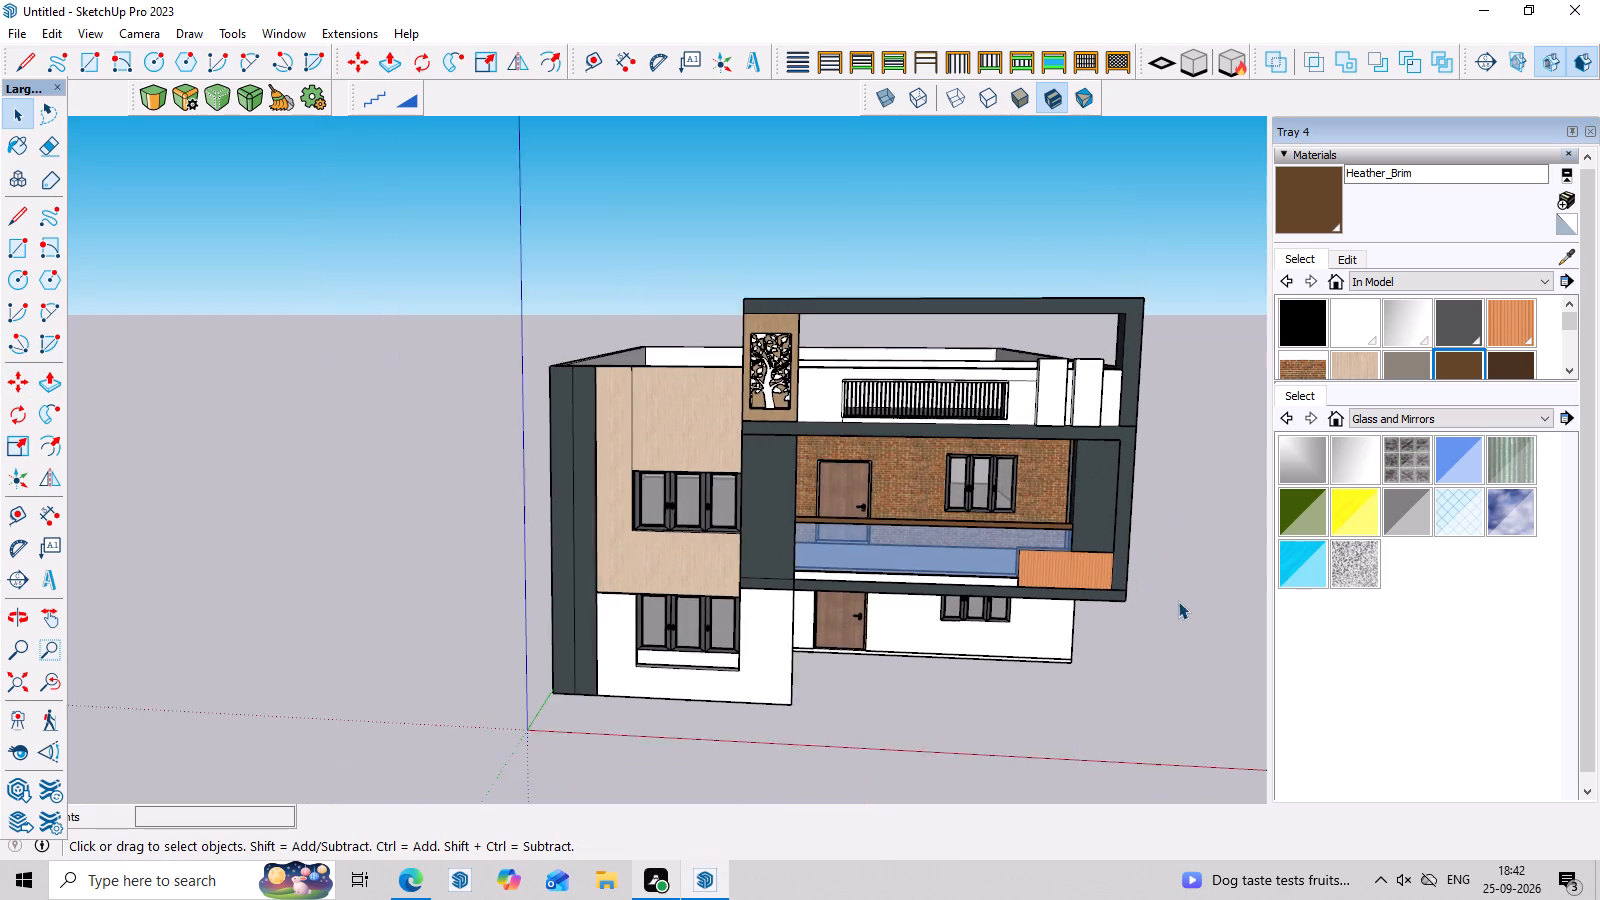
{"action": "middle_click_drag", "start_coordinate": [1190, 559], "coordinate": [1211, 469]}
{"action": "scroll", "coordinate": [1089, 401], "scroll_direction": "down", "scroll_amount": 5}
{"action": "middle_click_drag", "start_coordinate": [1060, 411], "coordinate": [1058, 510]}
{"action": "scroll", "coordinate": [1122, 552], "scroll_direction": "up", "scroll_amount": 6}
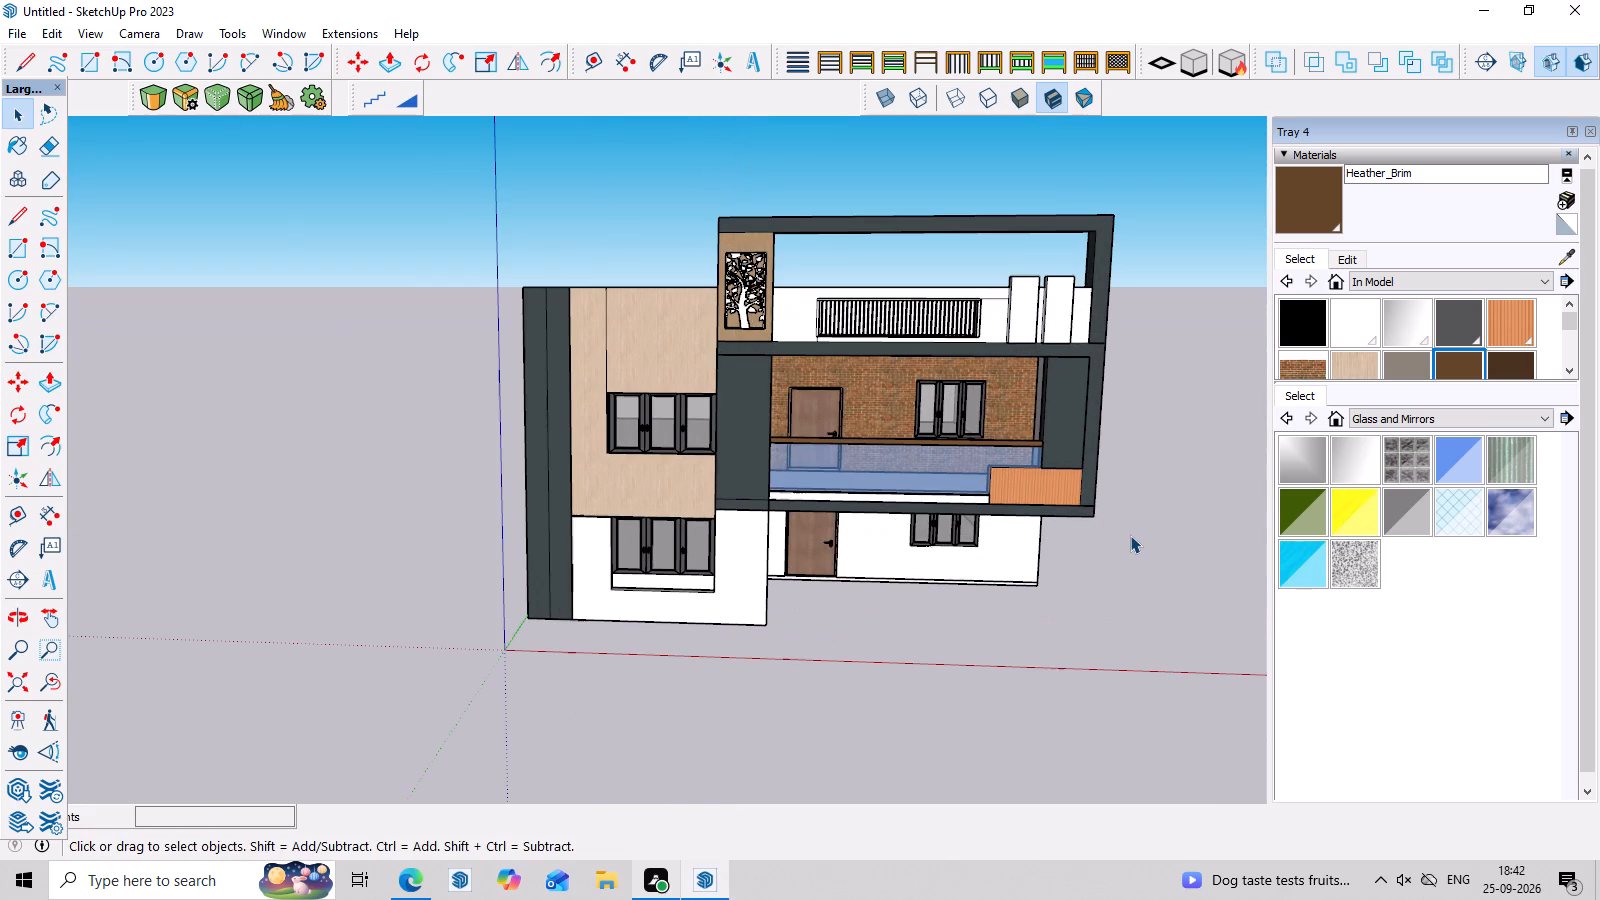
{"action": "scroll", "coordinate": [1085, 455], "scroll_direction": "up", "scroll_amount": 2}
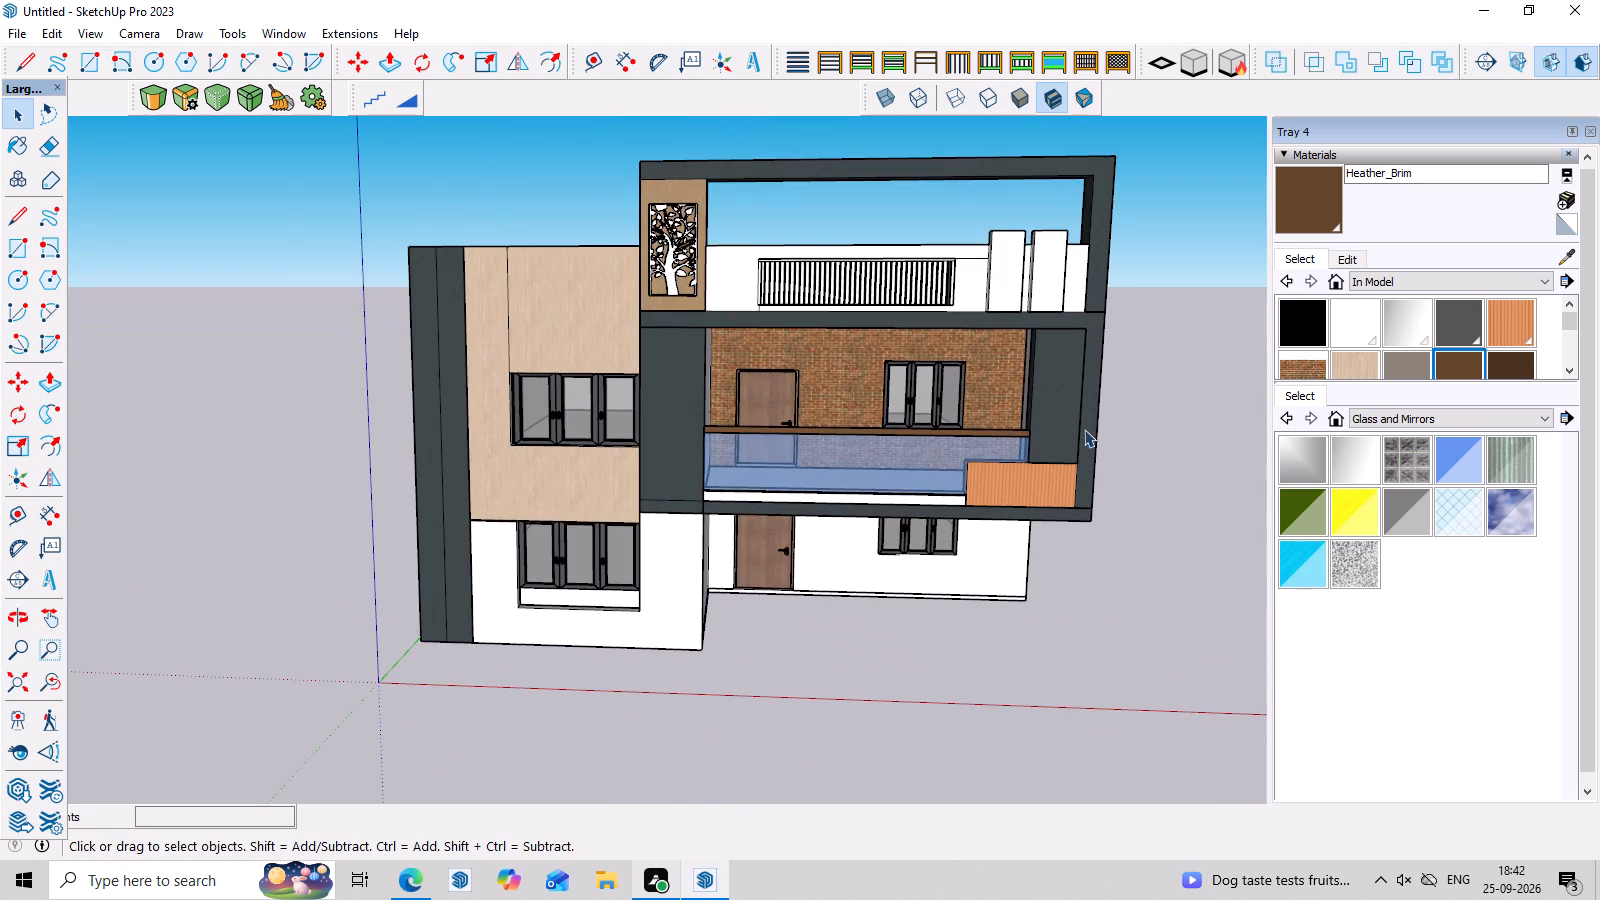
{"action": "middle_click_drag", "start_coordinate": [1087, 457], "coordinate": [1093, 405]}
{"action": "scroll", "coordinate": [1093, 407], "scroll_direction": "down", "scroll_amount": 2}
{"action": "middle_click_drag", "start_coordinate": [1168, 472], "coordinate": [1182, 535]}
{"action": "scroll", "coordinate": [1184, 535], "scroll_direction": "up", "scroll_amount": 2}
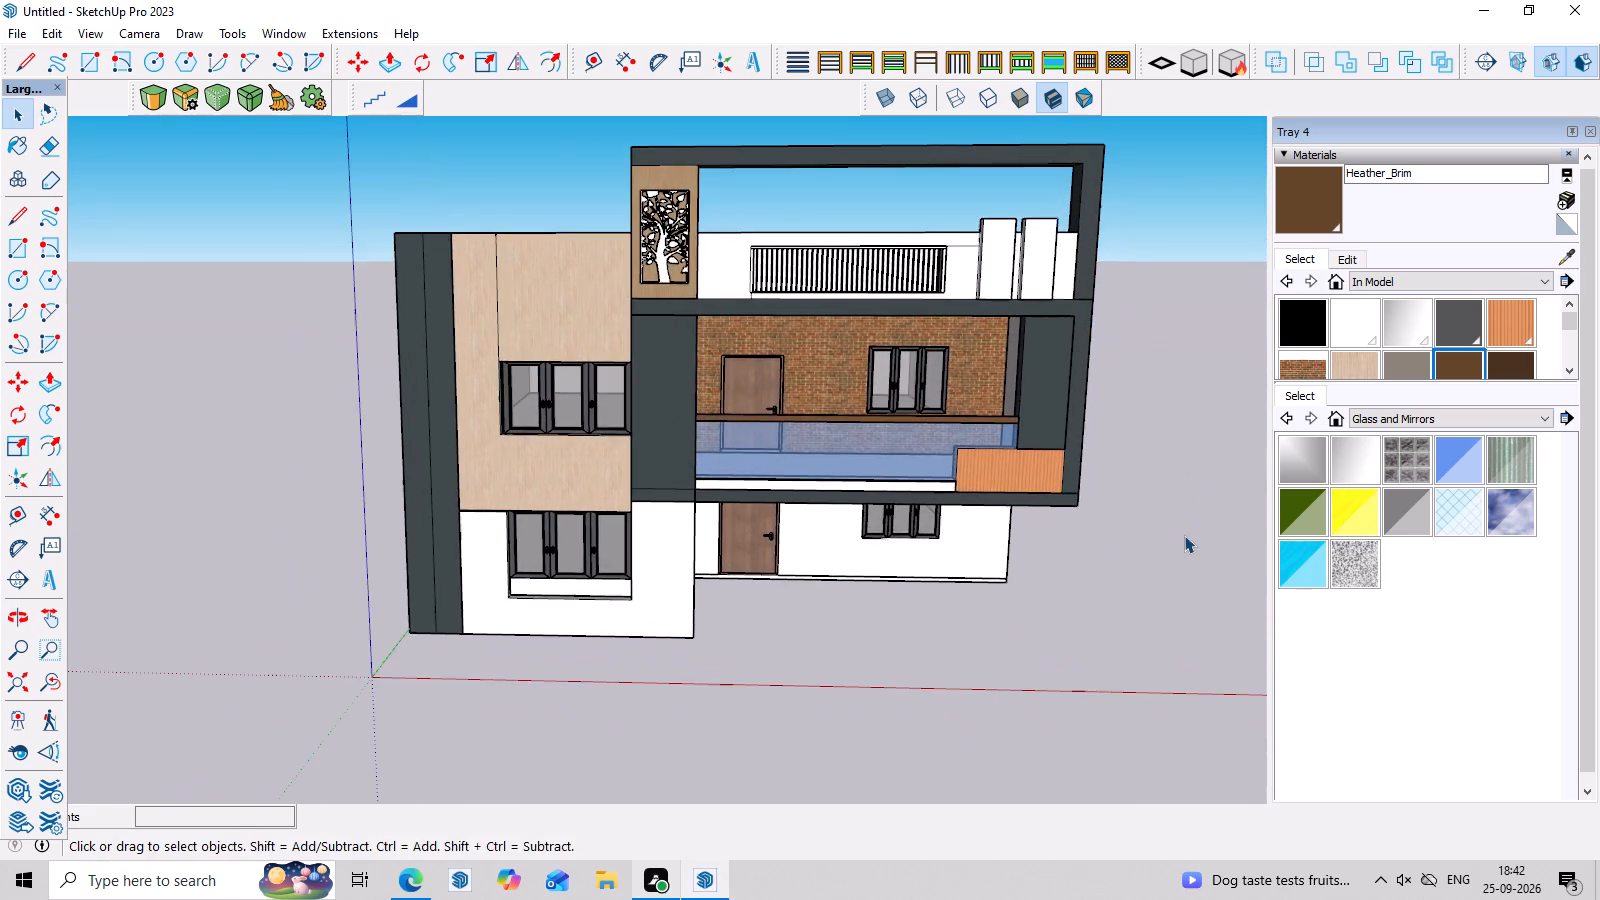
{"action": "middle_click_drag", "start_coordinate": [1184, 535], "coordinate": [1184, 491]}
{"action": "scroll", "coordinate": [1184, 485], "scroll_direction": "down", "scroll_amount": 3}
{"action": "scroll", "coordinate": [1183, 294], "scroll_direction": "up", "scroll_amount": 3}
{"action": "middle_click_drag", "start_coordinate": [1191, 207], "coordinate": [1191, 217]}
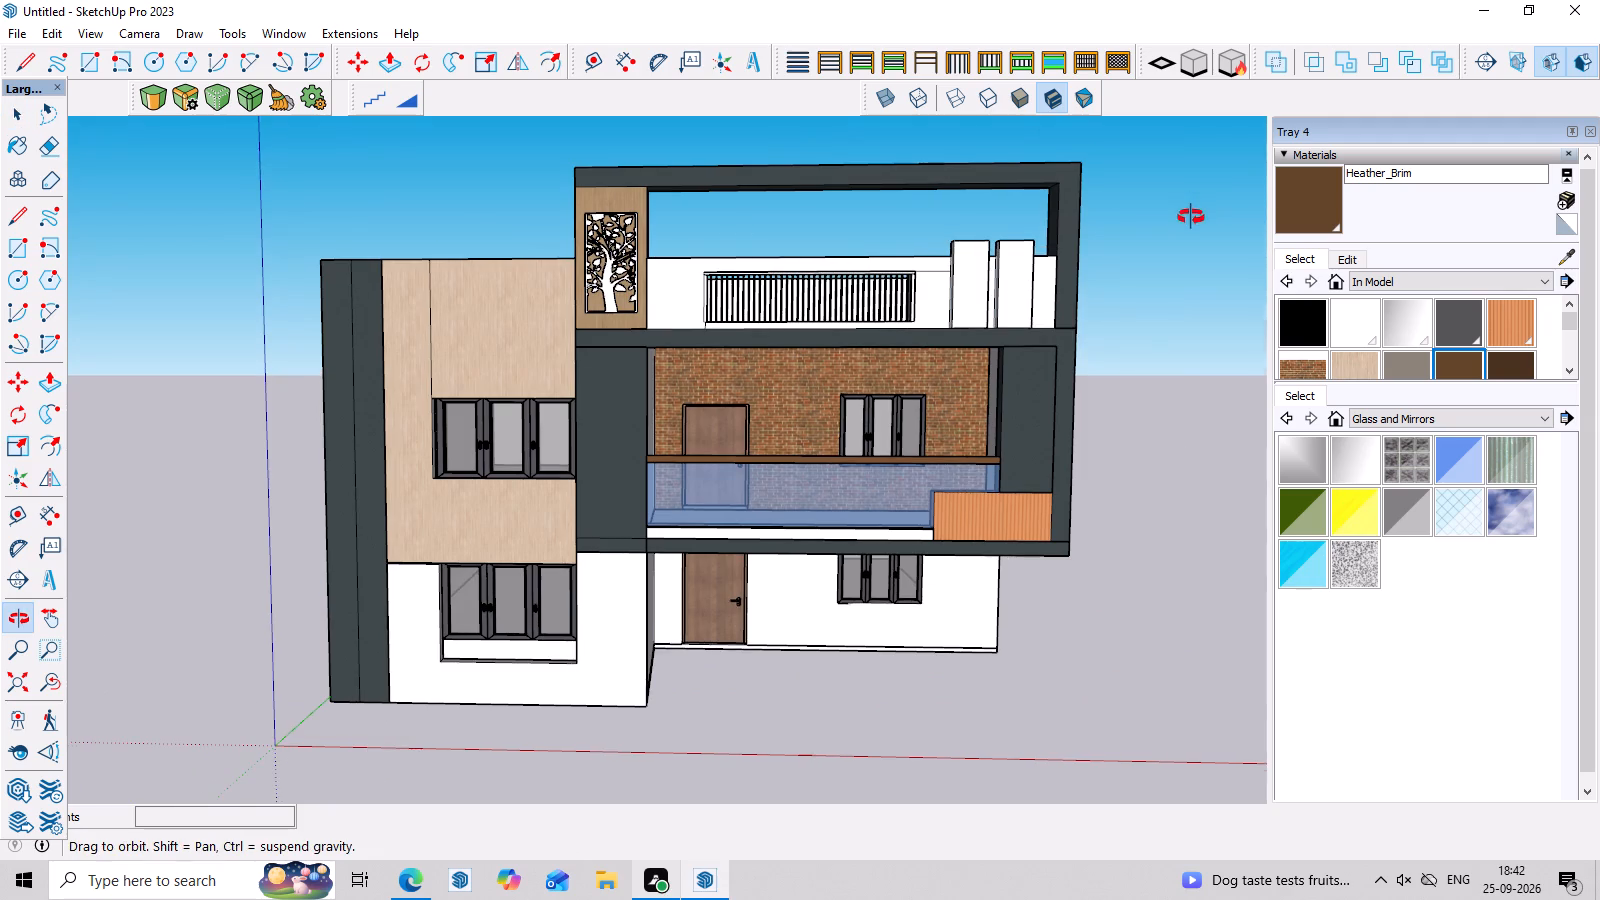
{"action": "middle_click_drag", "start_coordinate": [1191, 217], "coordinate": [1191, 238]}
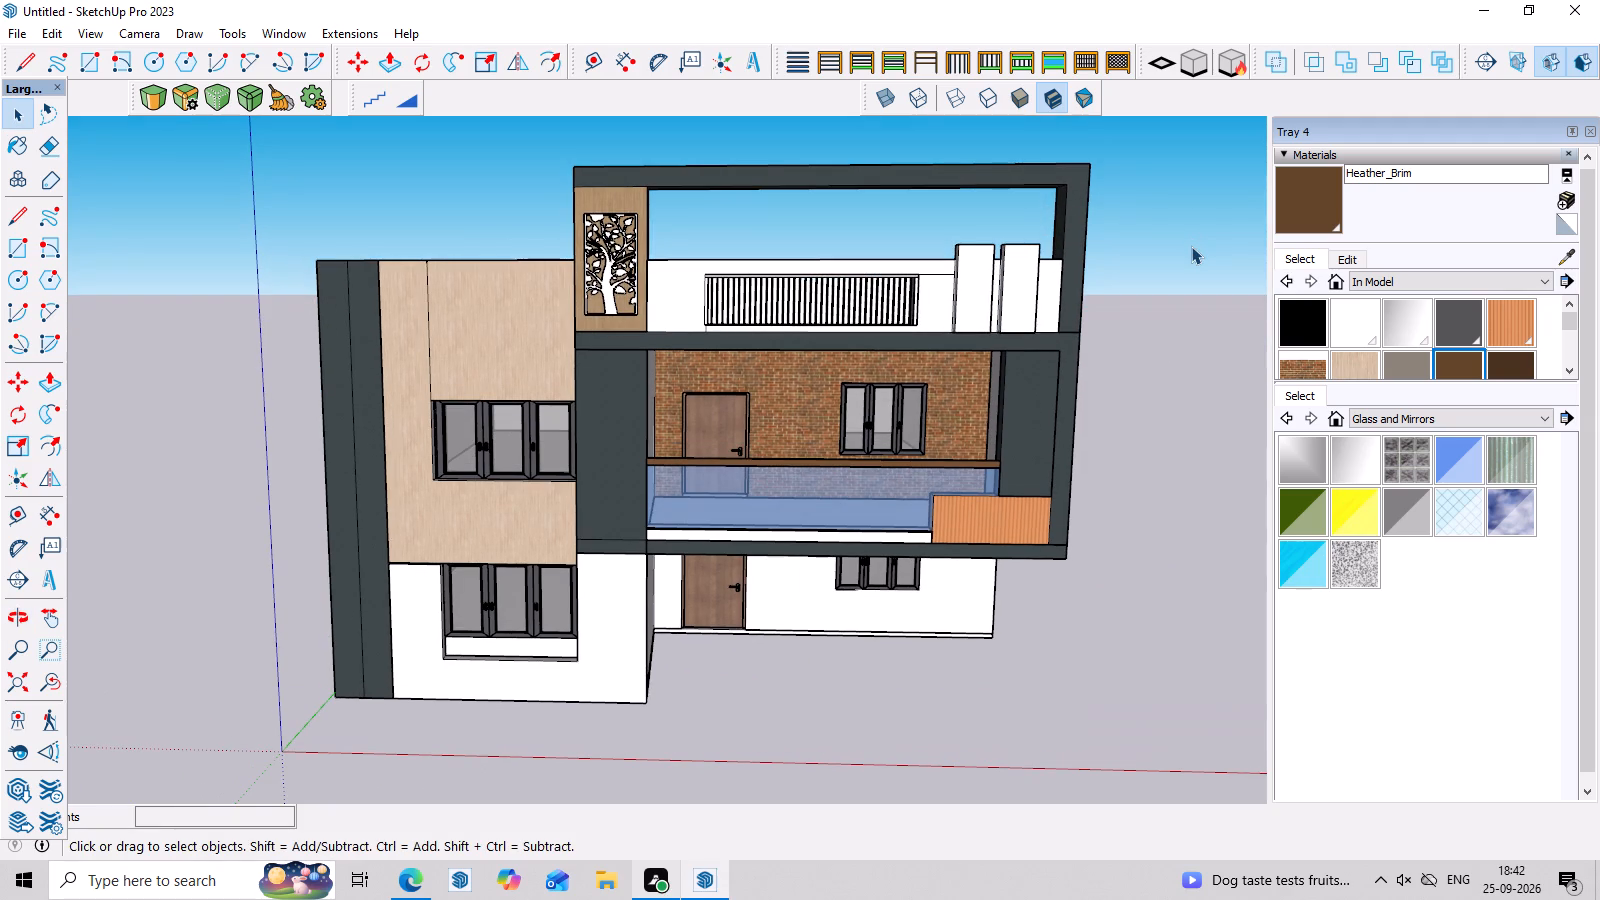
{"action": "scroll", "coordinate": [1196, 266], "scroll_direction": "down", "scroll_amount": 2}
{"action": "middle_click_drag", "start_coordinate": [1183, 436], "coordinate": [1187, 342]}
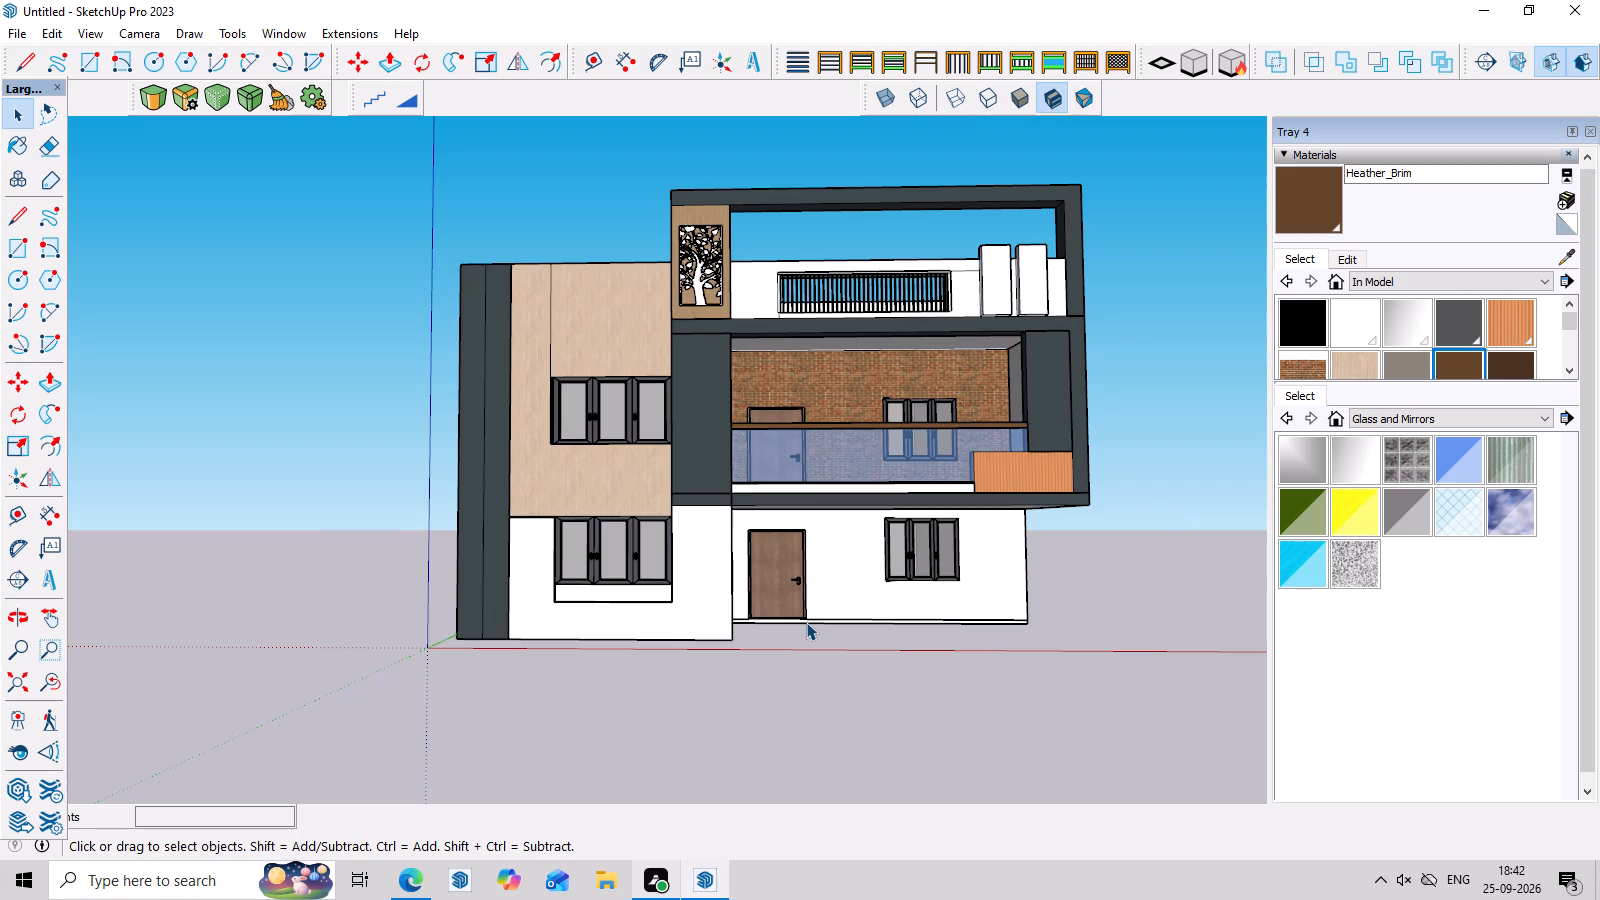
{"action": "scroll", "coordinate": [824, 601], "scroll_direction": "down", "scroll_amount": 2}
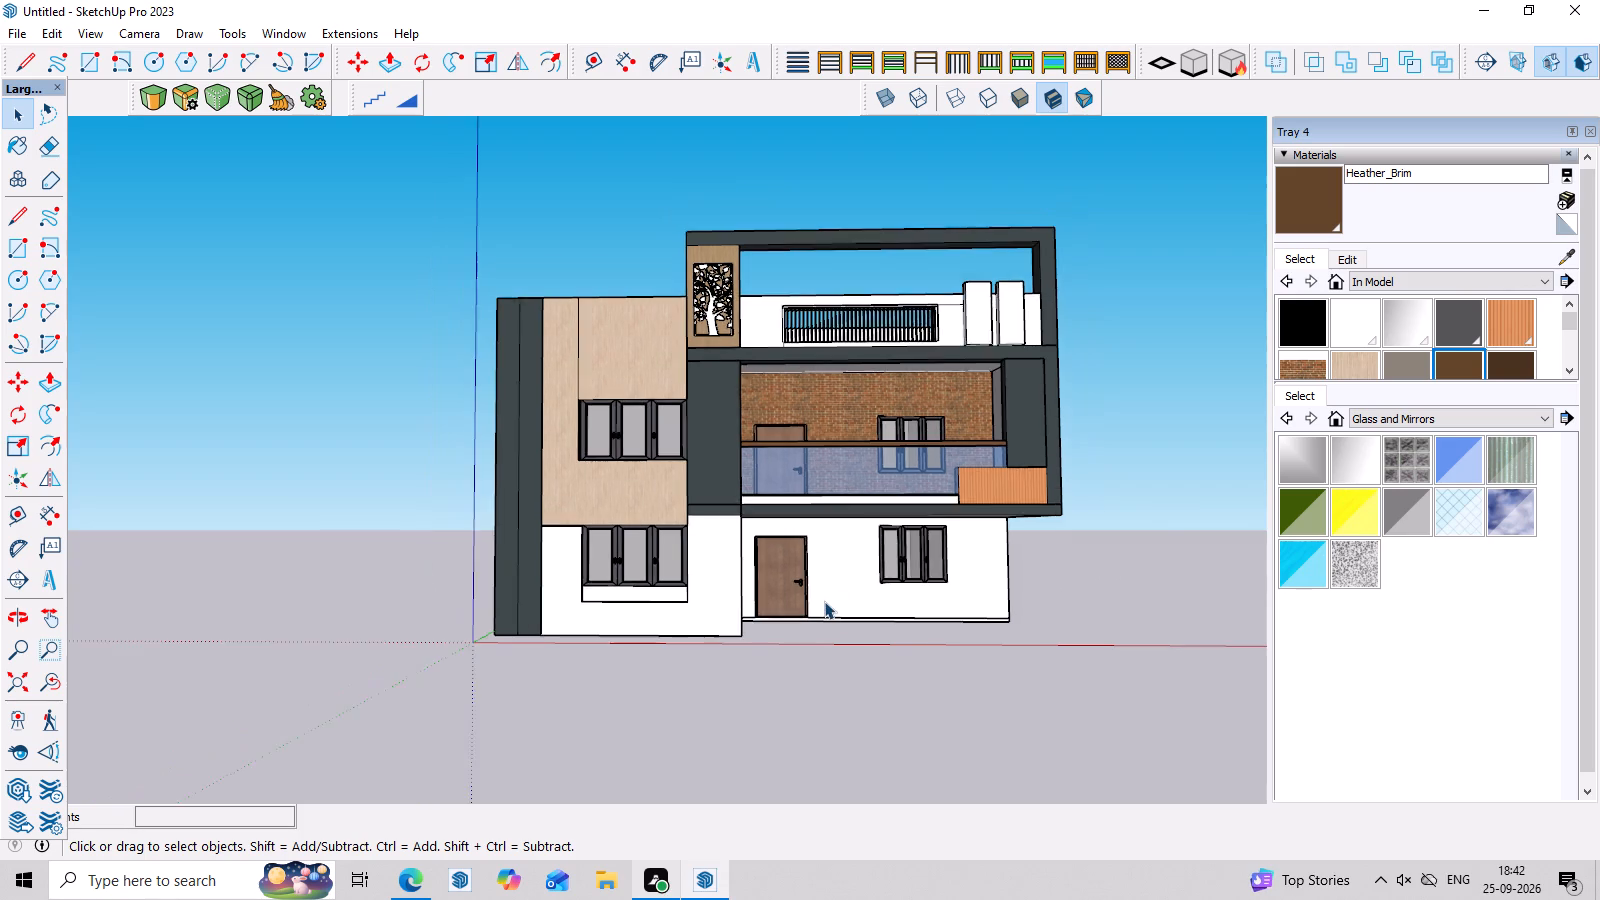
{"action": "middle_click_drag", "start_coordinate": [824, 601], "coordinate": [824, 656]}
{"action": "scroll", "coordinate": [887, 688], "scroll_direction": "up", "scroll_amount": 3}
{"action": "middle_click_drag", "start_coordinate": [888, 688], "coordinate": [896, 669]}
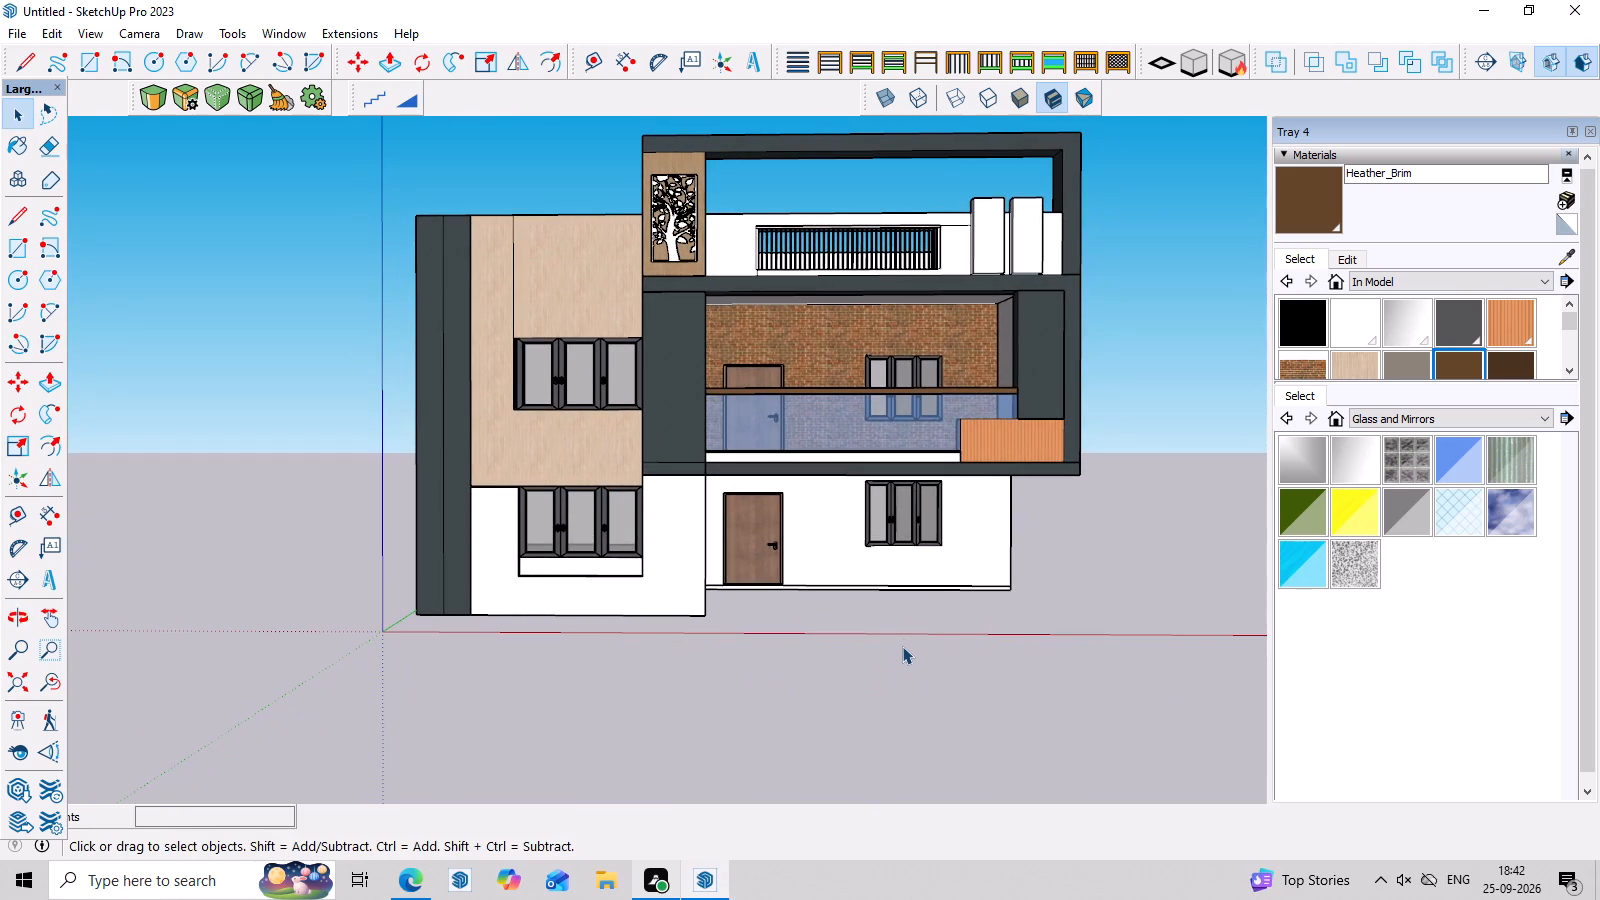
{"action": "scroll", "coordinate": [907, 627], "scroll_direction": "down", "scroll_amount": 2}
{"action": "middle_click_drag", "start_coordinate": [942, 615], "coordinate": [947, 586]}
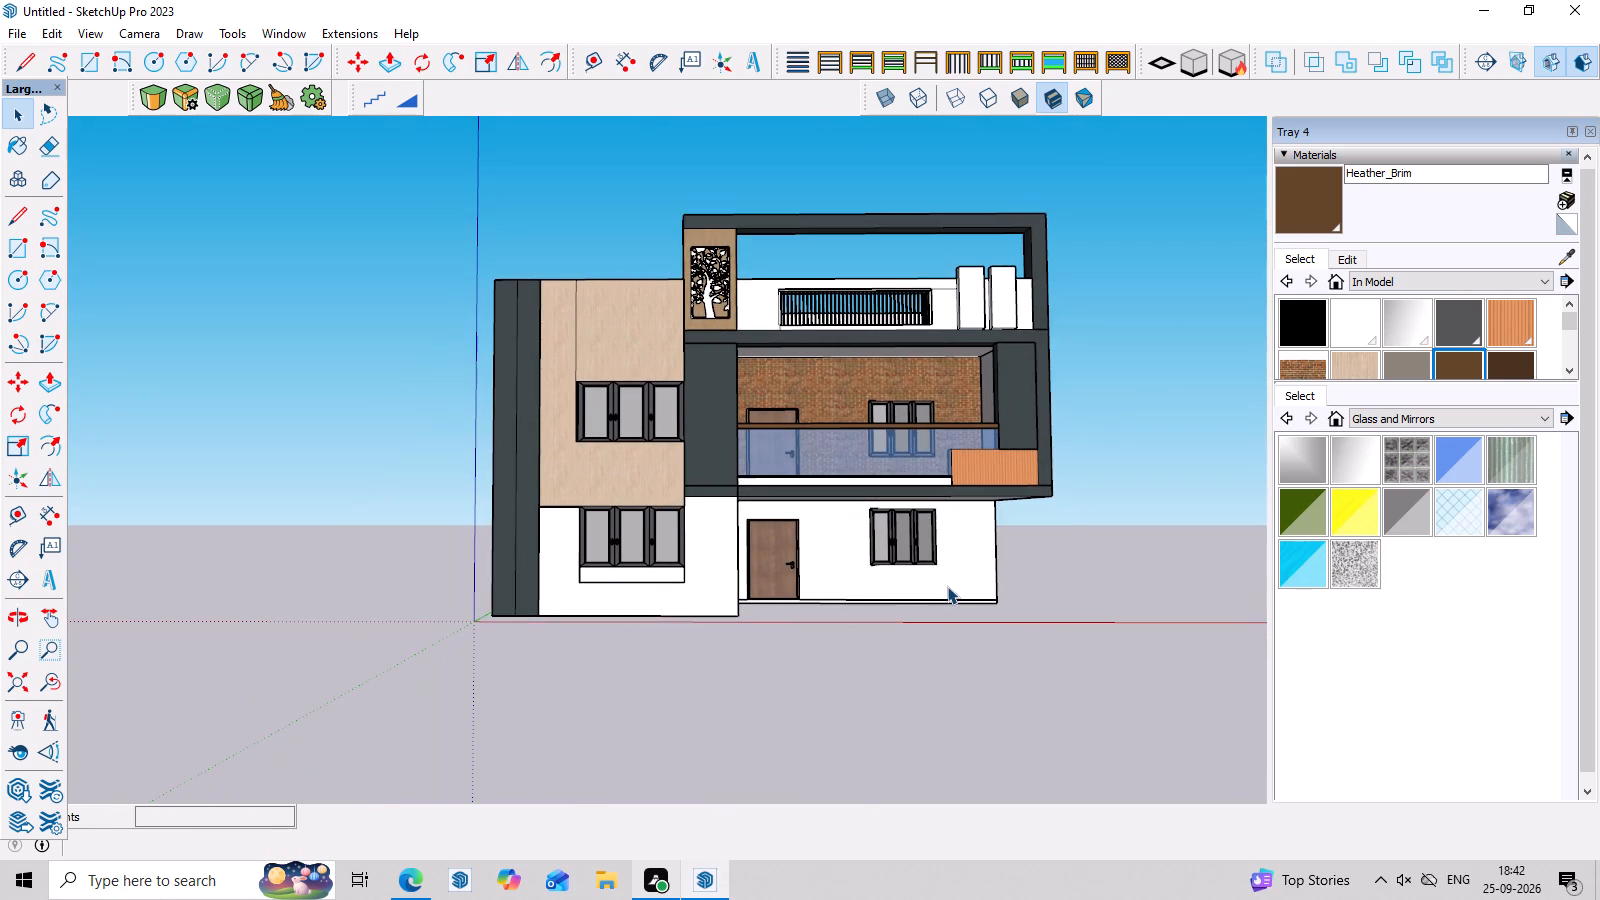
{"action": "middle_click_drag", "start_coordinate": [947, 586], "coordinate": [949, 647]}
{"action": "scroll", "coordinate": [1029, 606], "scroll_direction": "up", "scroll_amount": 4}
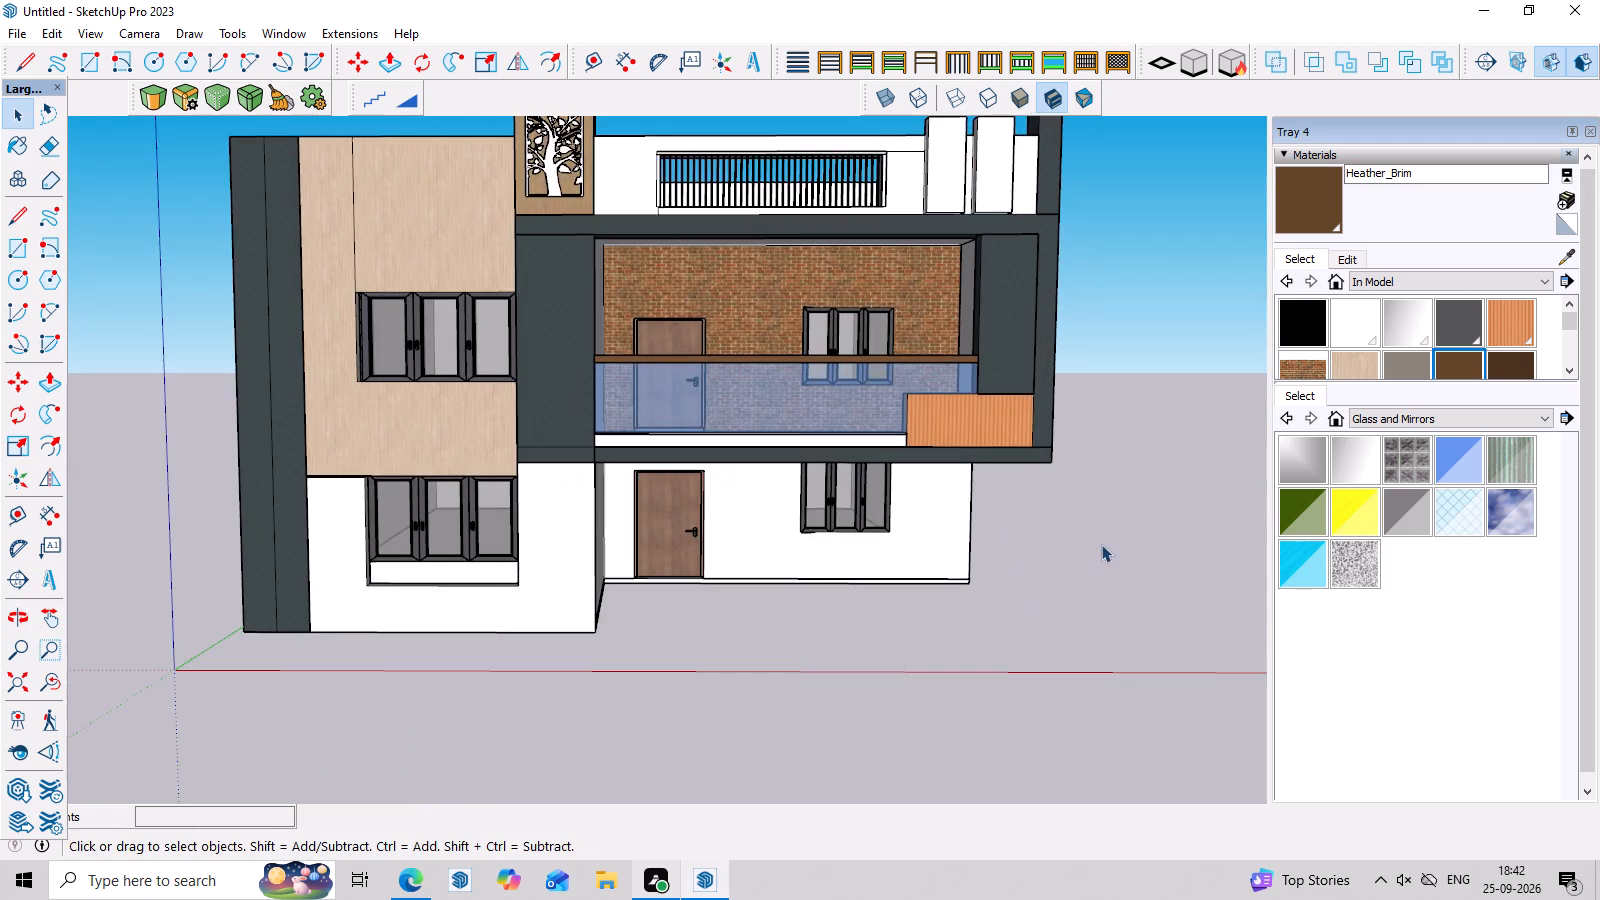
{"action": "middle_click_drag", "start_coordinate": [1102, 542], "coordinate": [1087, 513]}
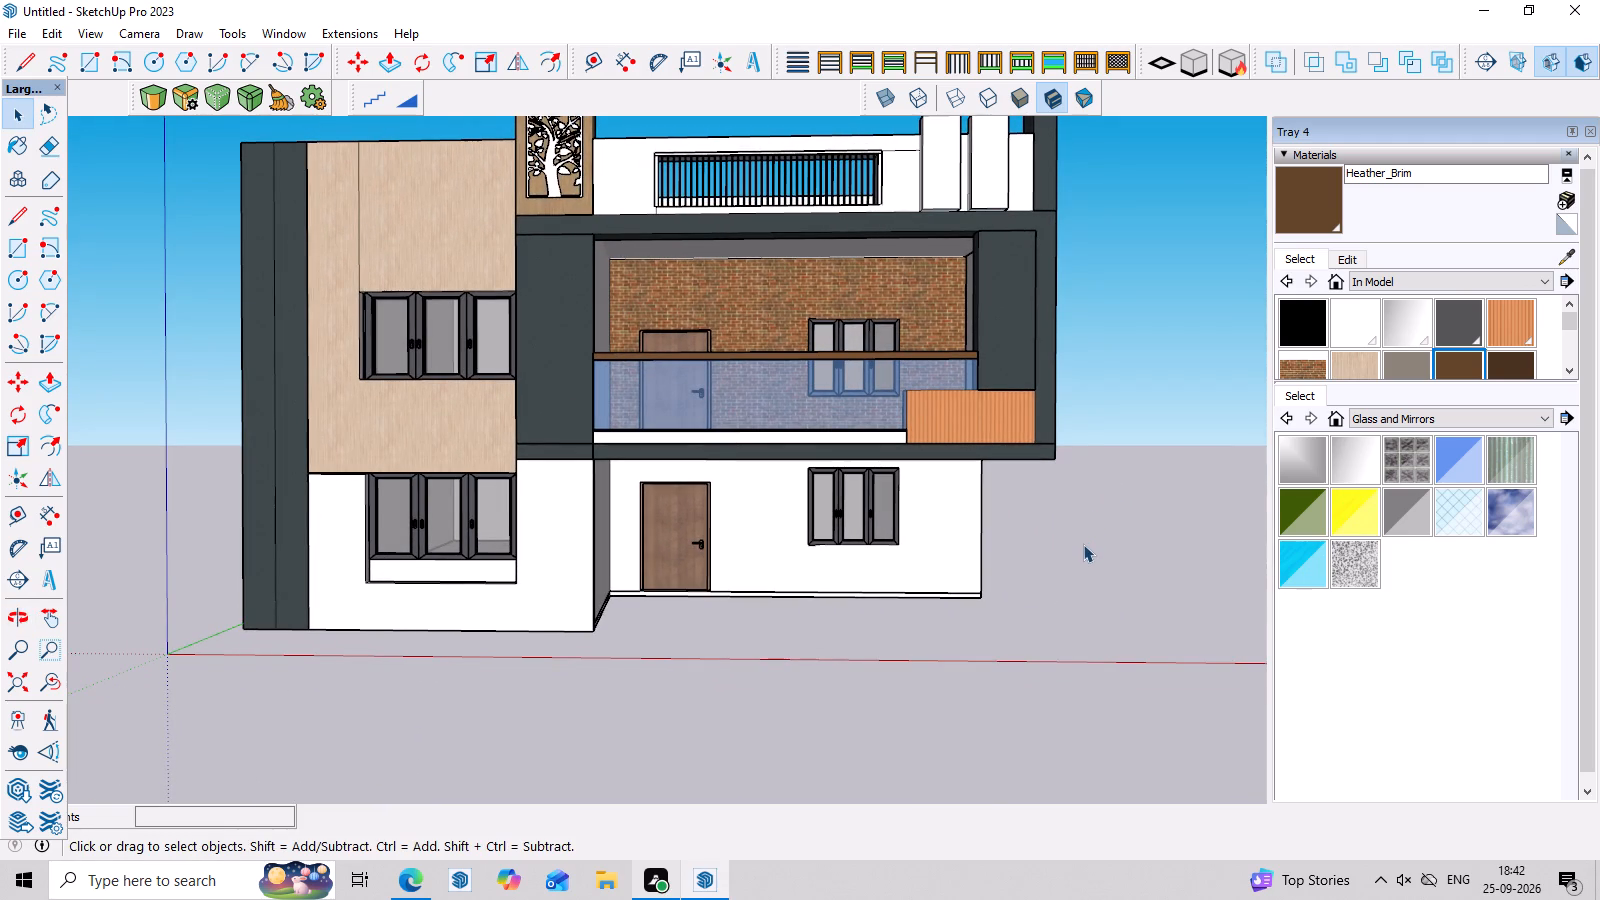
{"action": "middle_click_drag", "start_coordinate": [1083, 544], "coordinate": [1083, 721]}
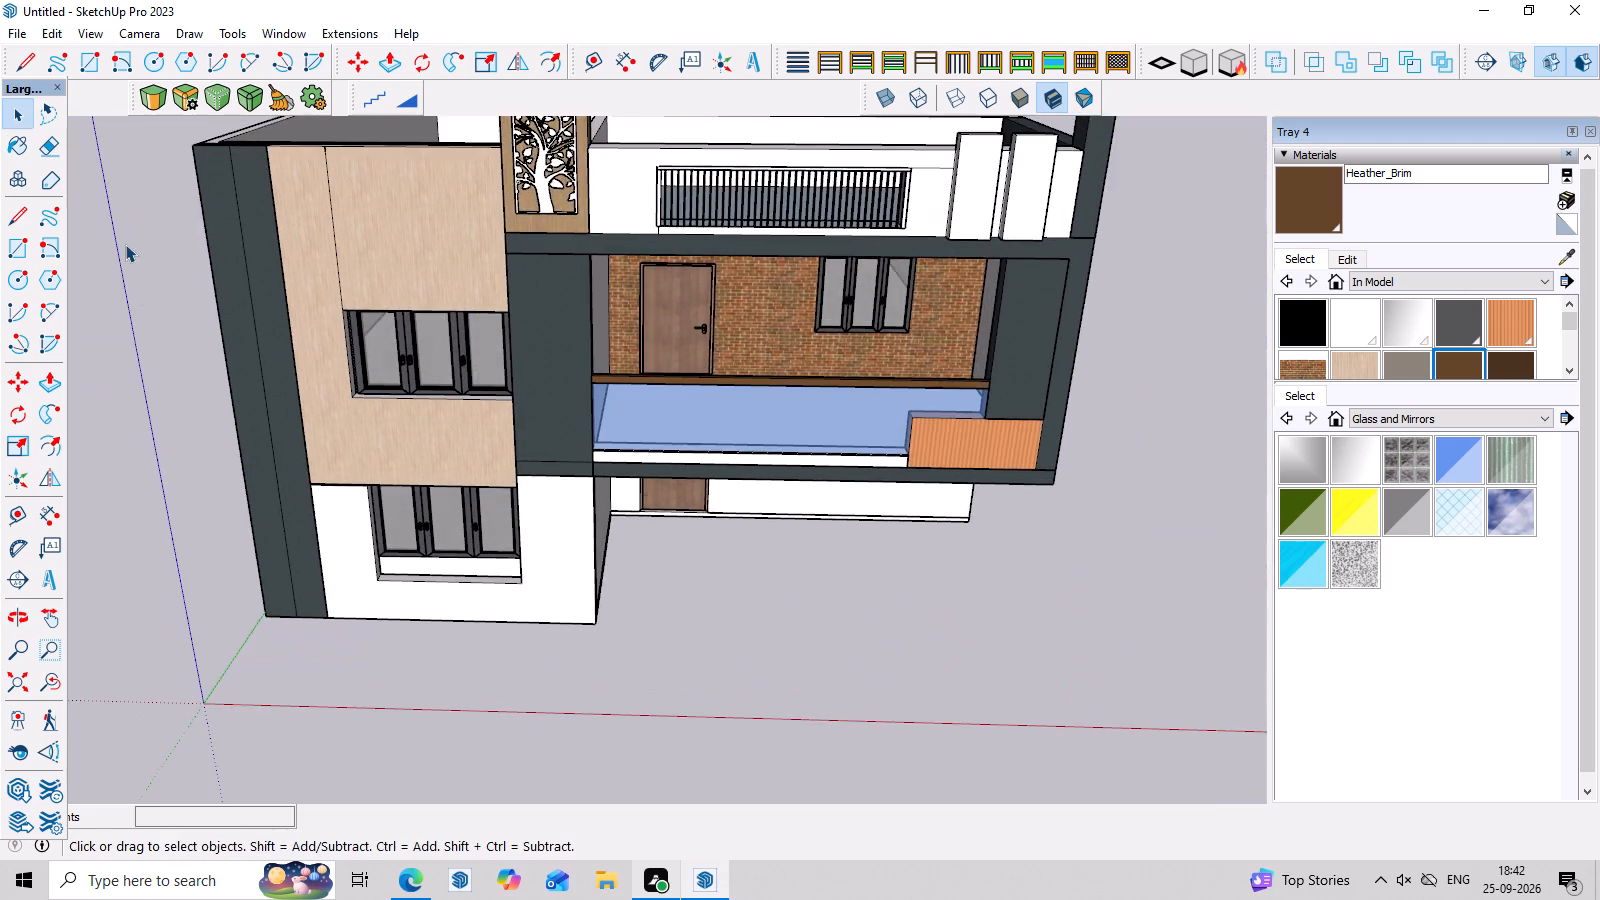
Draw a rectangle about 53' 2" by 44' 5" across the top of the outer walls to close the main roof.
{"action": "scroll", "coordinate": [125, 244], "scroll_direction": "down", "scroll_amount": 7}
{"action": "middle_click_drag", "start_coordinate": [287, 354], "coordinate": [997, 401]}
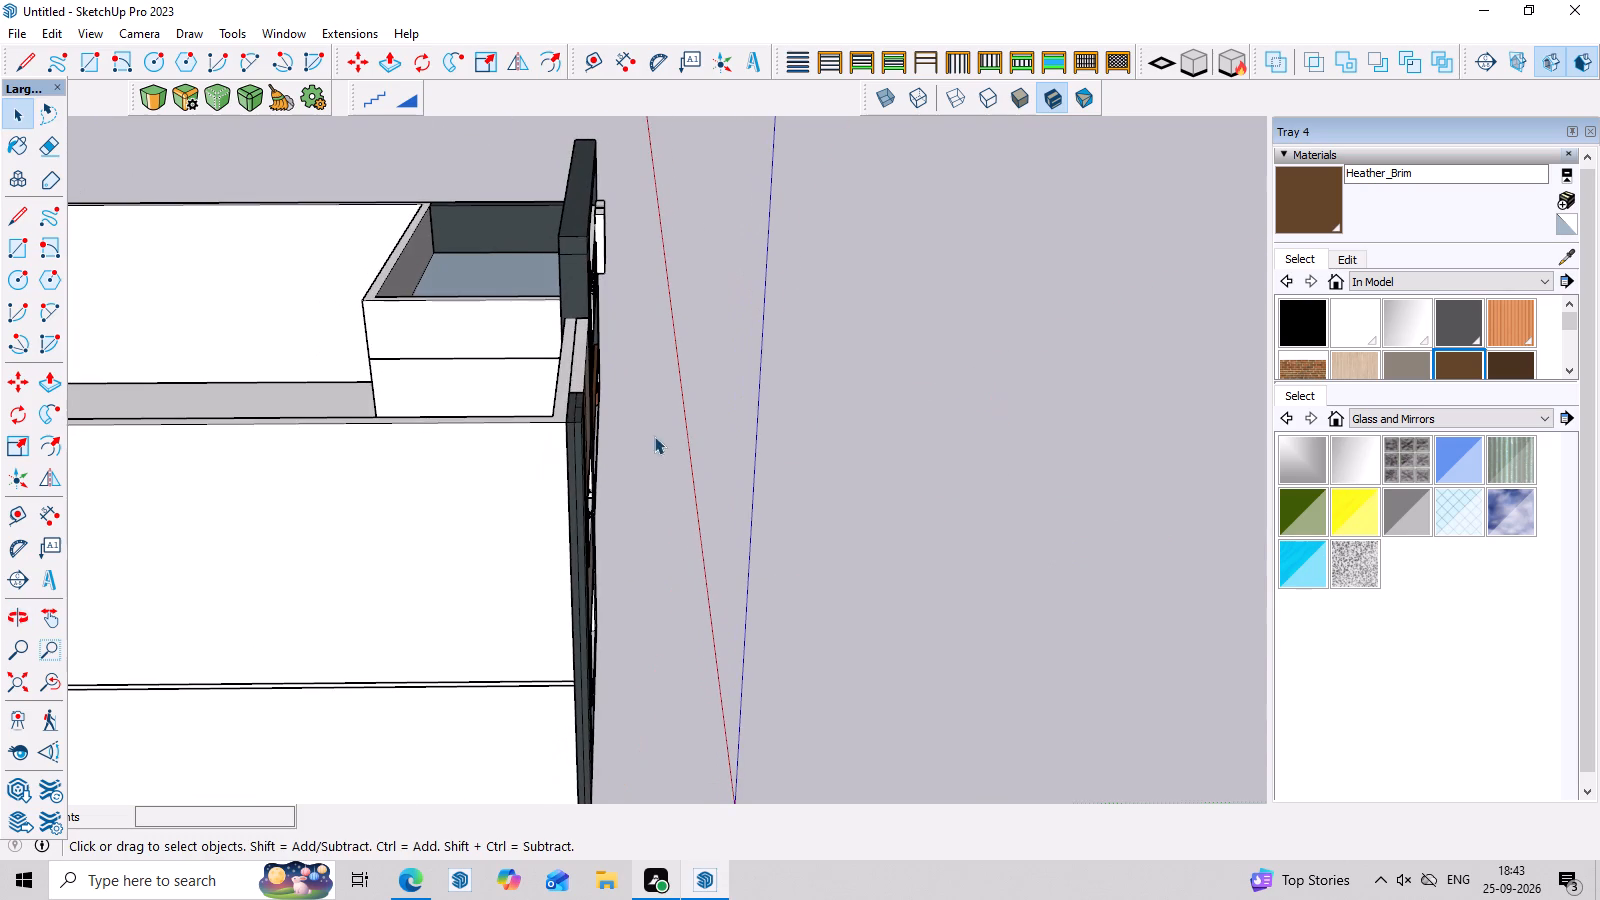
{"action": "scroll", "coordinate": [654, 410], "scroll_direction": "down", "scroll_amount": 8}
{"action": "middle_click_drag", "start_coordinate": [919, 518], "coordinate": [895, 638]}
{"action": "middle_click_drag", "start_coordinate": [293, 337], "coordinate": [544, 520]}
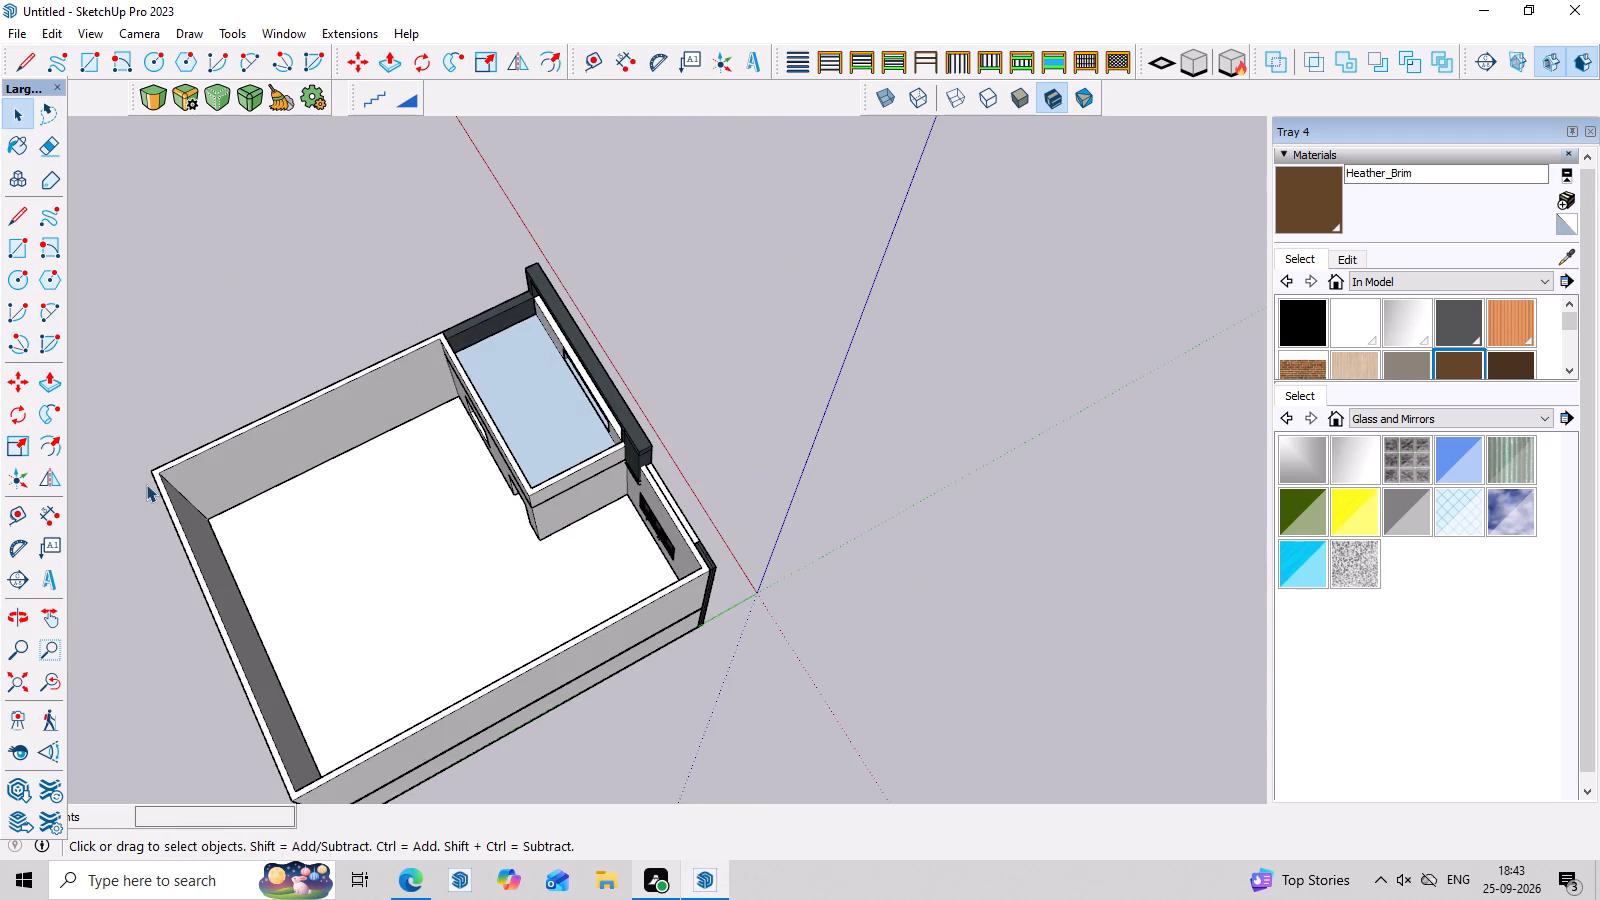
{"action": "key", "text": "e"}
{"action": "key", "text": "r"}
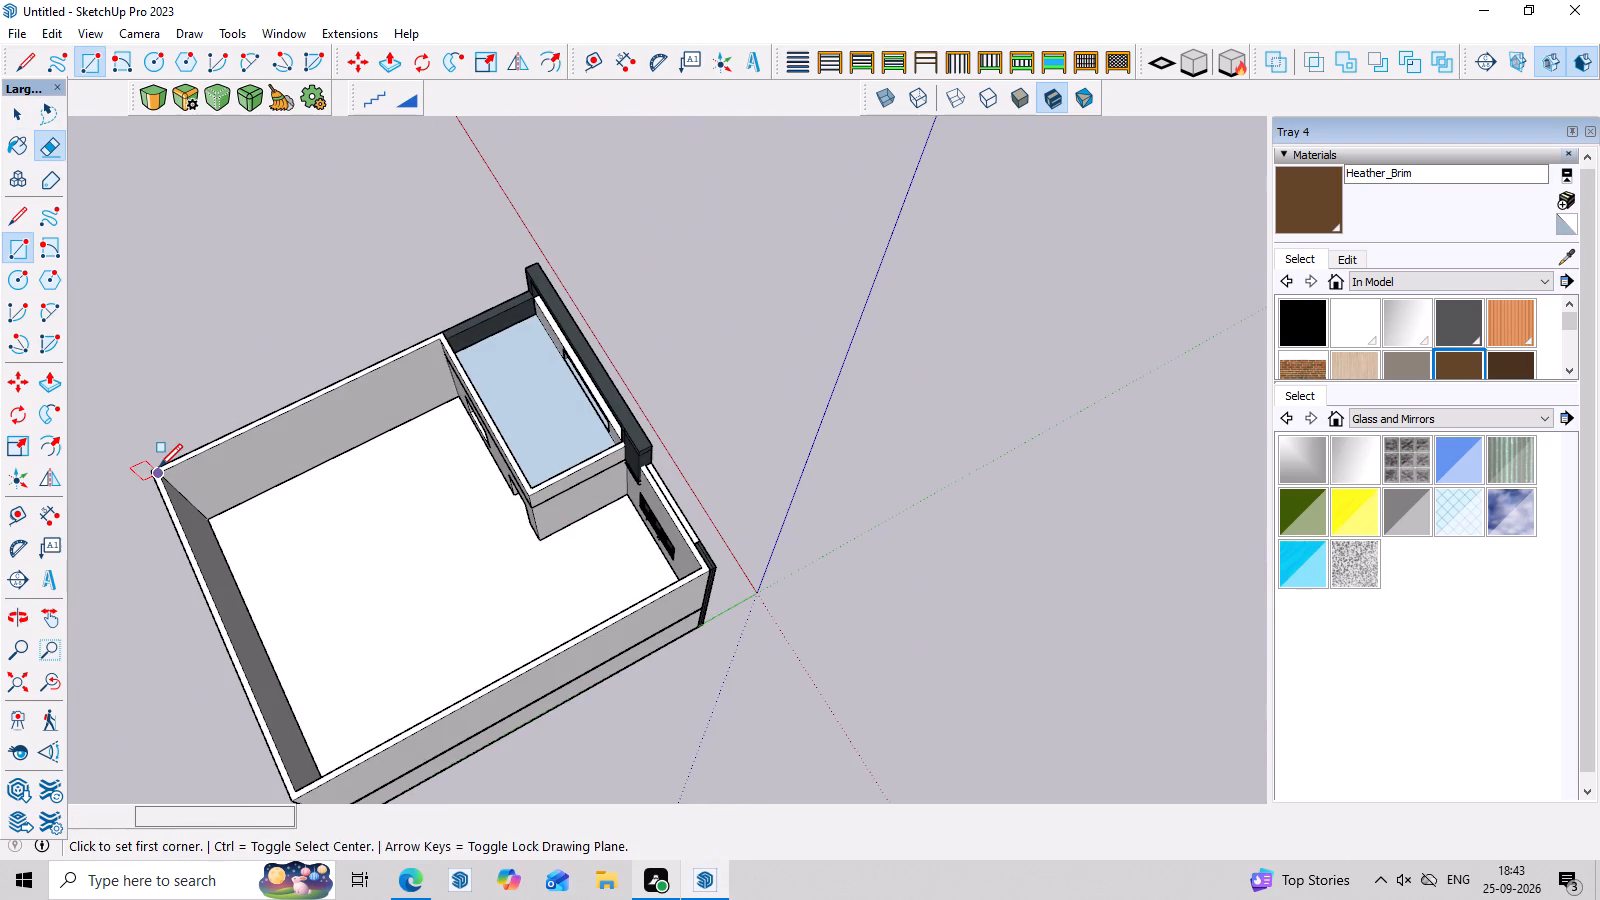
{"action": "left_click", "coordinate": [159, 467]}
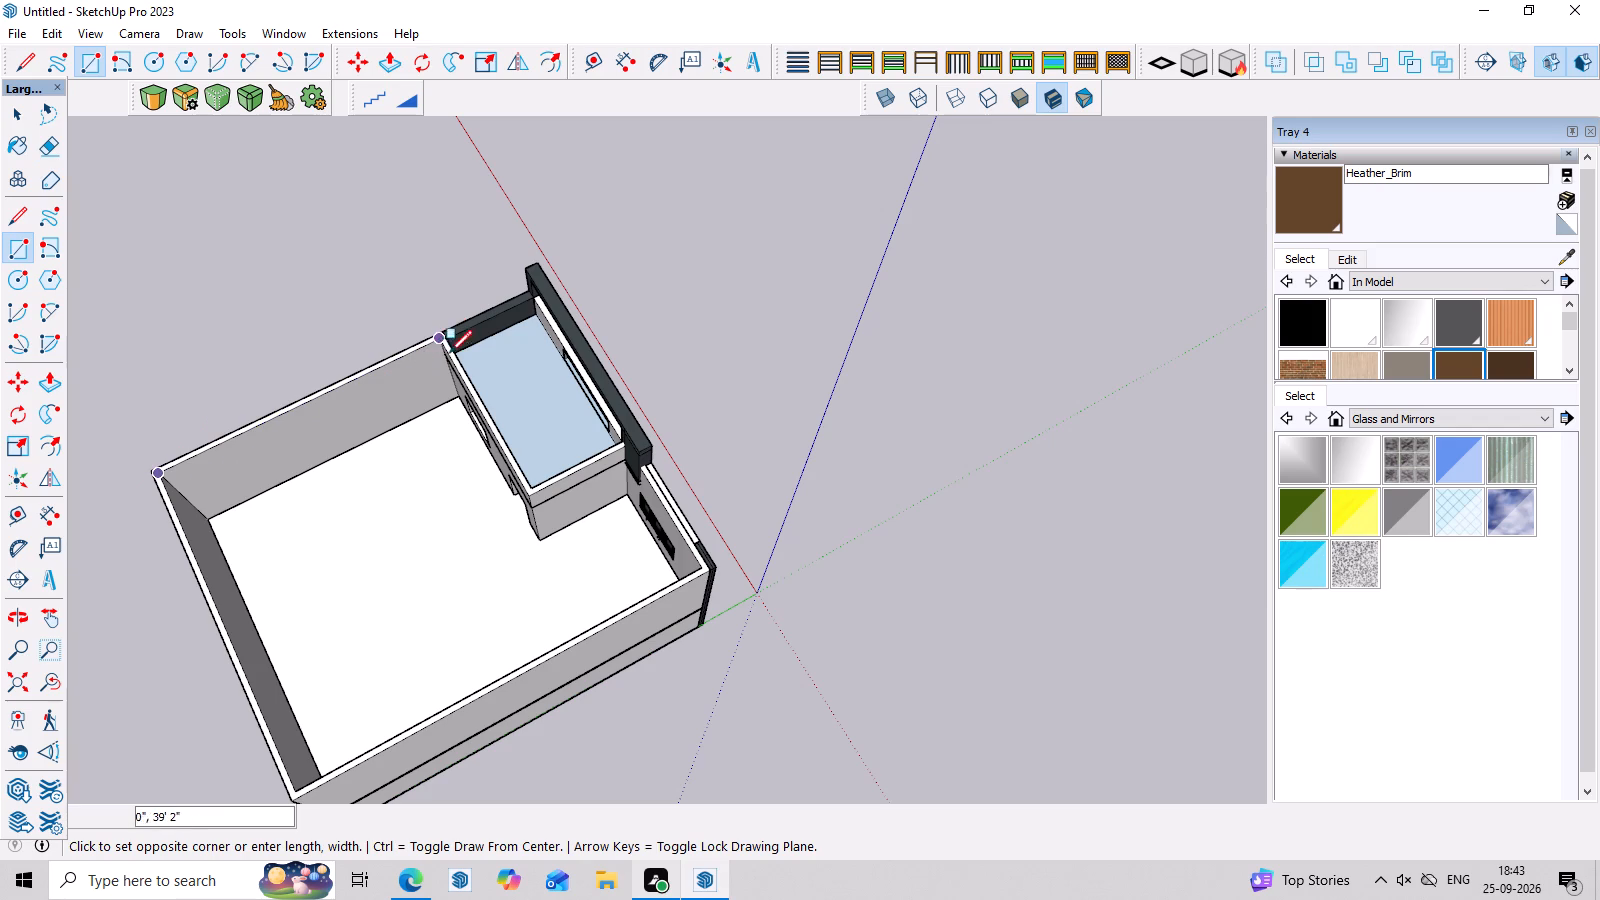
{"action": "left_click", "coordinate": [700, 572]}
Examine the closed roof and front elevation from above, at eye level and from the side.
{"action": "middle_click_drag", "start_coordinate": [597, 575], "coordinate": [246, 423]}
{"action": "scroll", "coordinate": [431, 402], "scroll_direction": "down", "scroll_amount": 3}
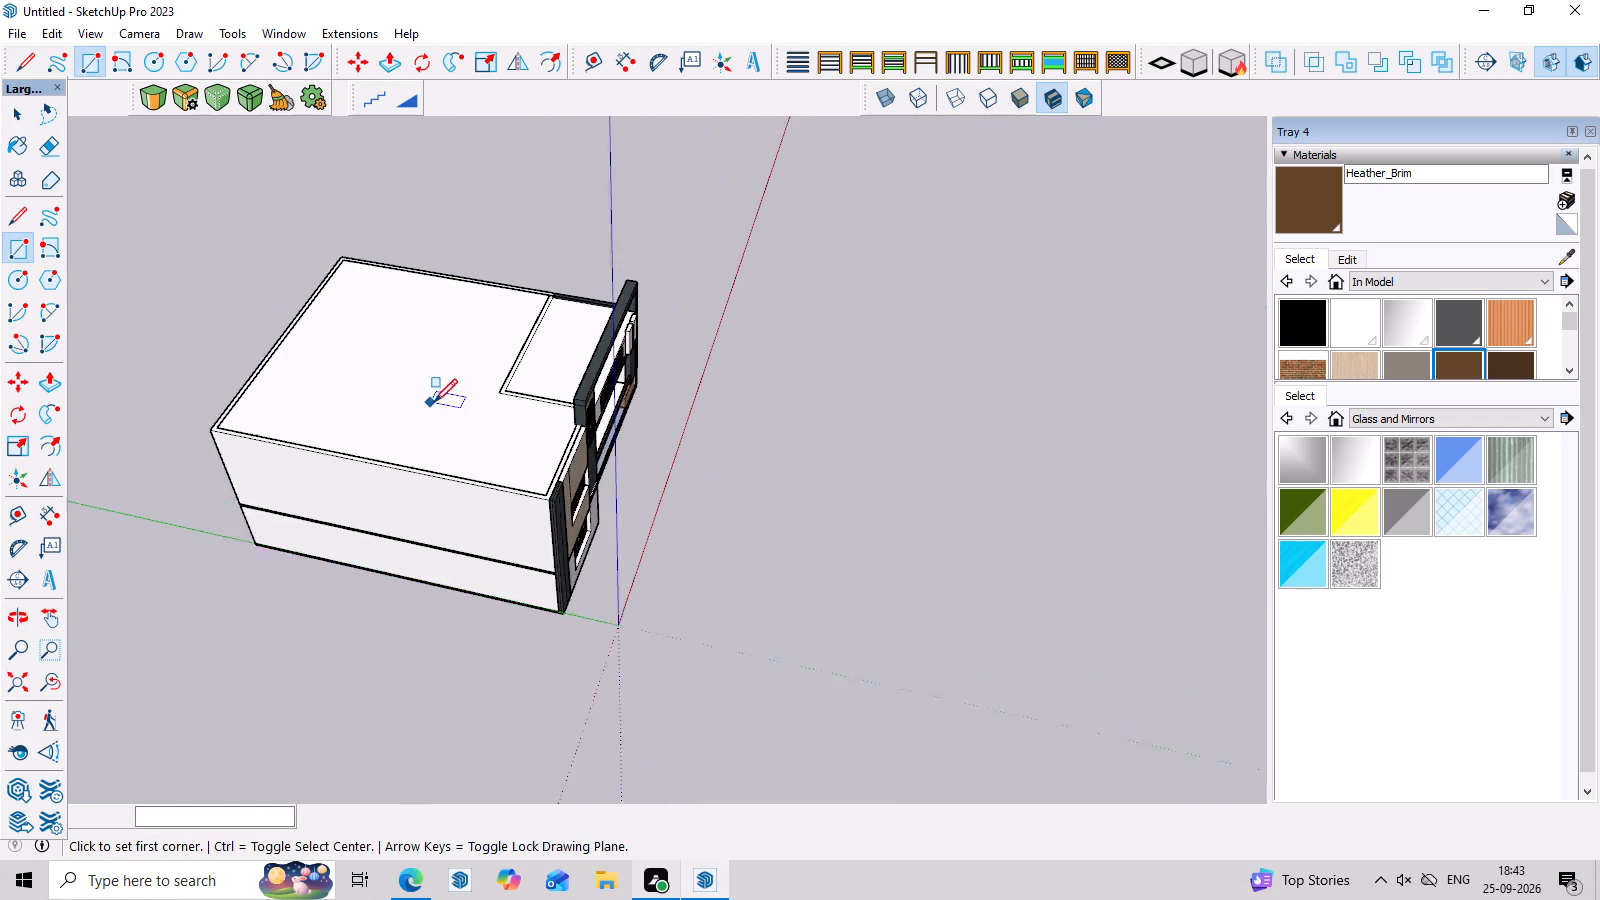
{"action": "middle_click_drag", "start_coordinate": [822, 499], "coordinate": [313, 189]}
{"action": "scroll", "coordinate": [743, 397], "scroll_direction": "down", "scroll_amount": 1}
{"action": "scroll", "coordinate": [744, 405], "scroll_direction": "up", "scroll_amount": 7}
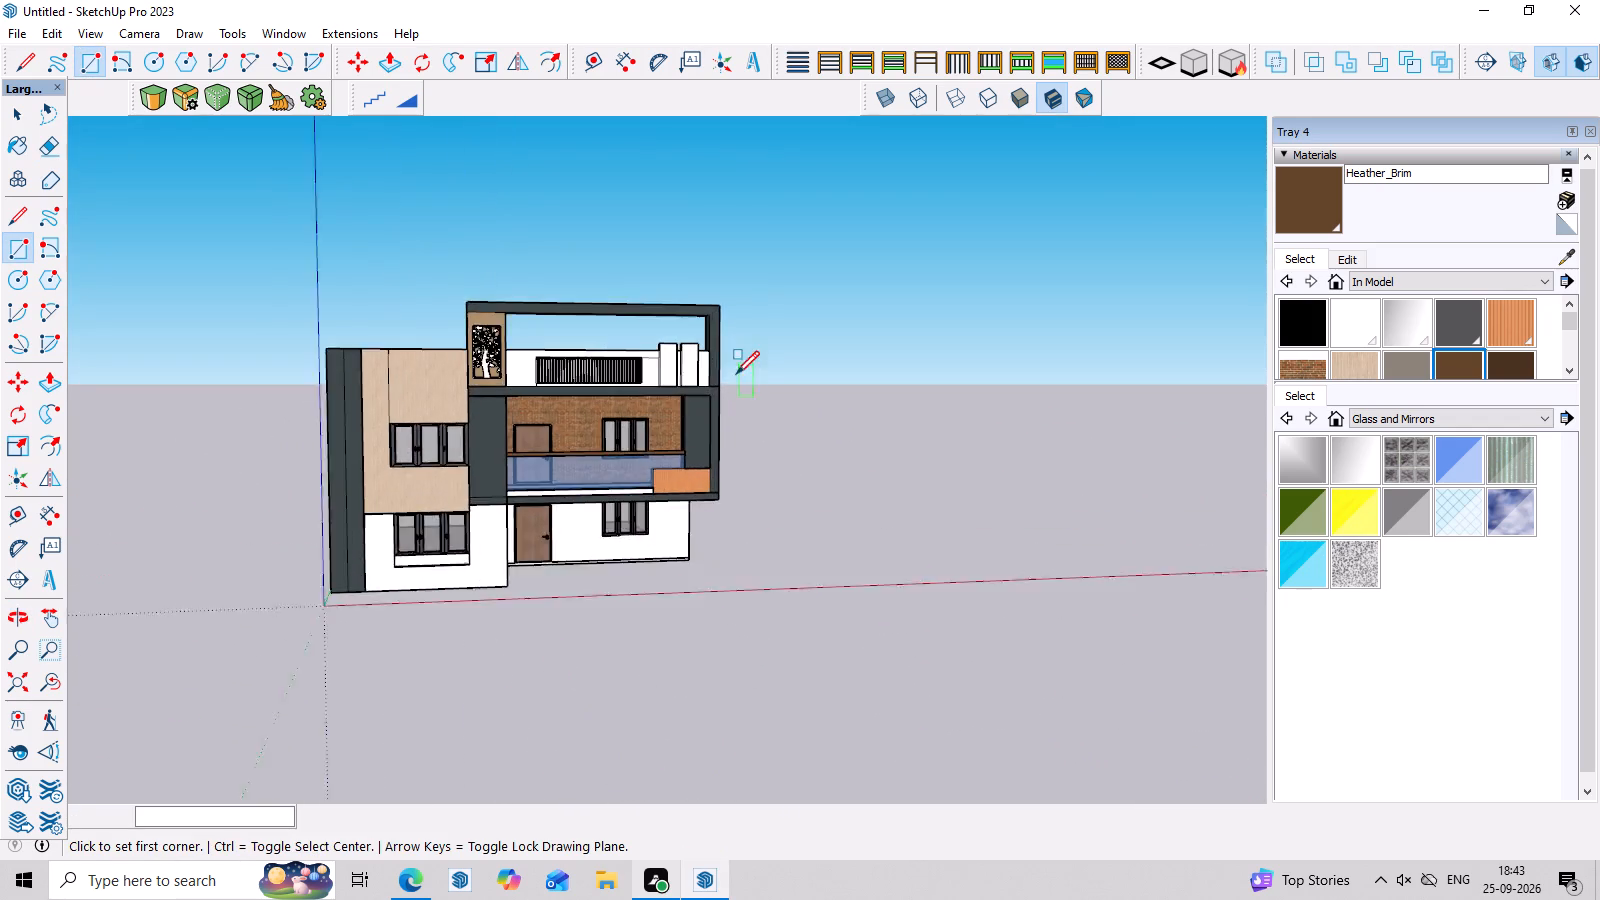
{"action": "middle_click_drag", "start_coordinate": [736, 362], "coordinate": [764, 685]}
{"action": "scroll", "coordinate": [654, 479], "scroll_direction": "up", "scroll_amount": 5}
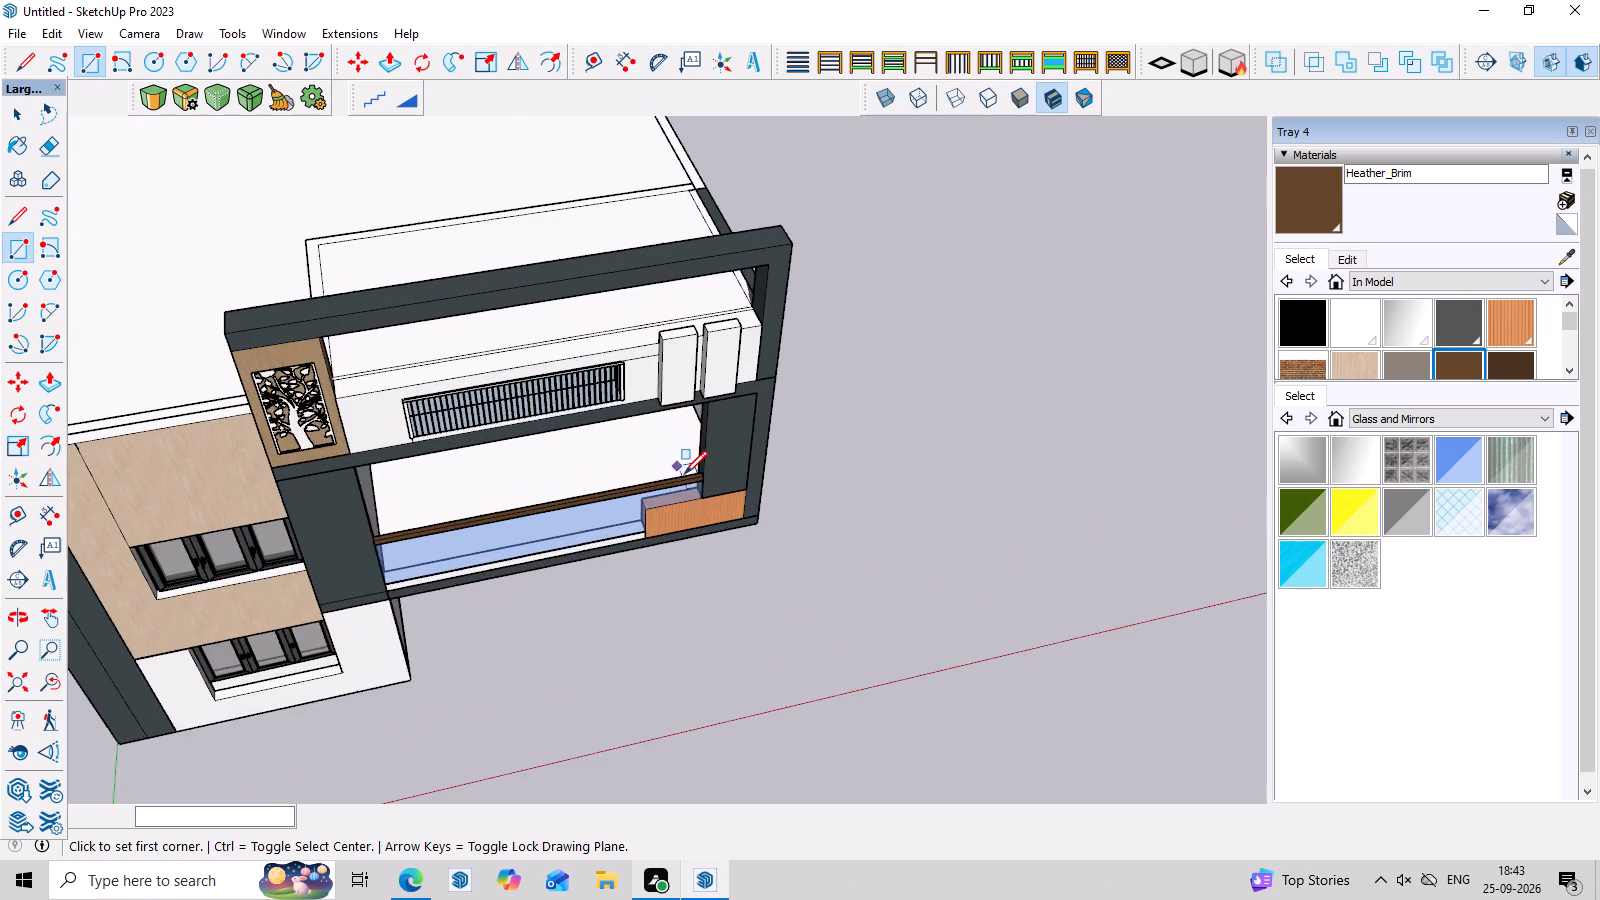
{"action": "middle_click_drag", "start_coordinate": [687, 470], "coordinate": [480, 152]}
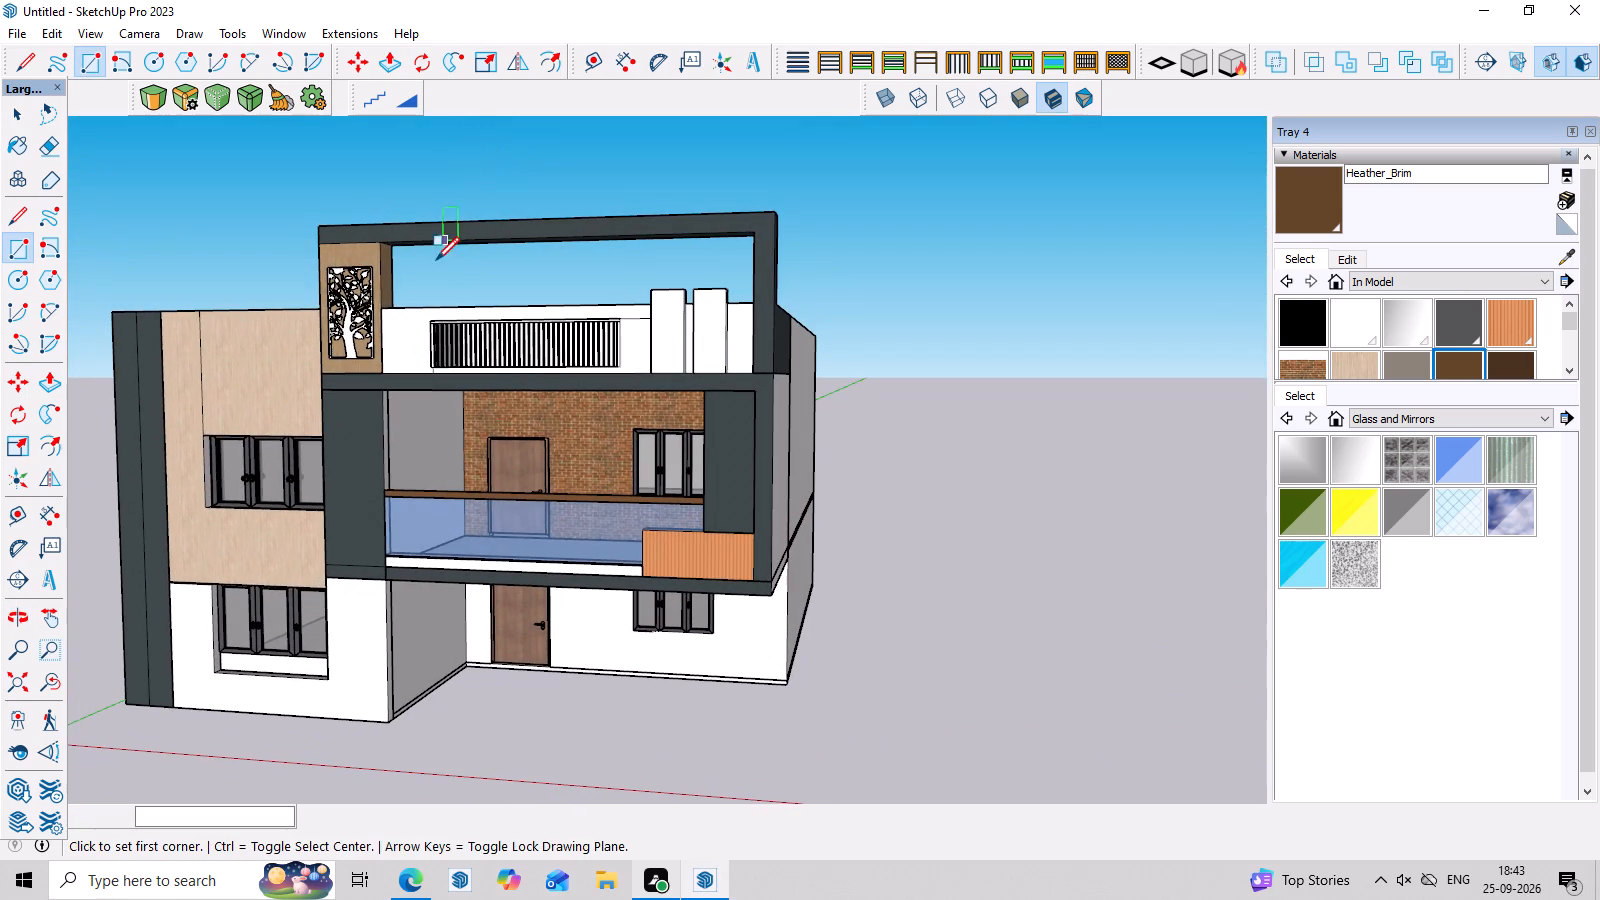
{"action": "middle_click_drag", "start_coordinate": [569, 435], "coordinate": [914, 662]}
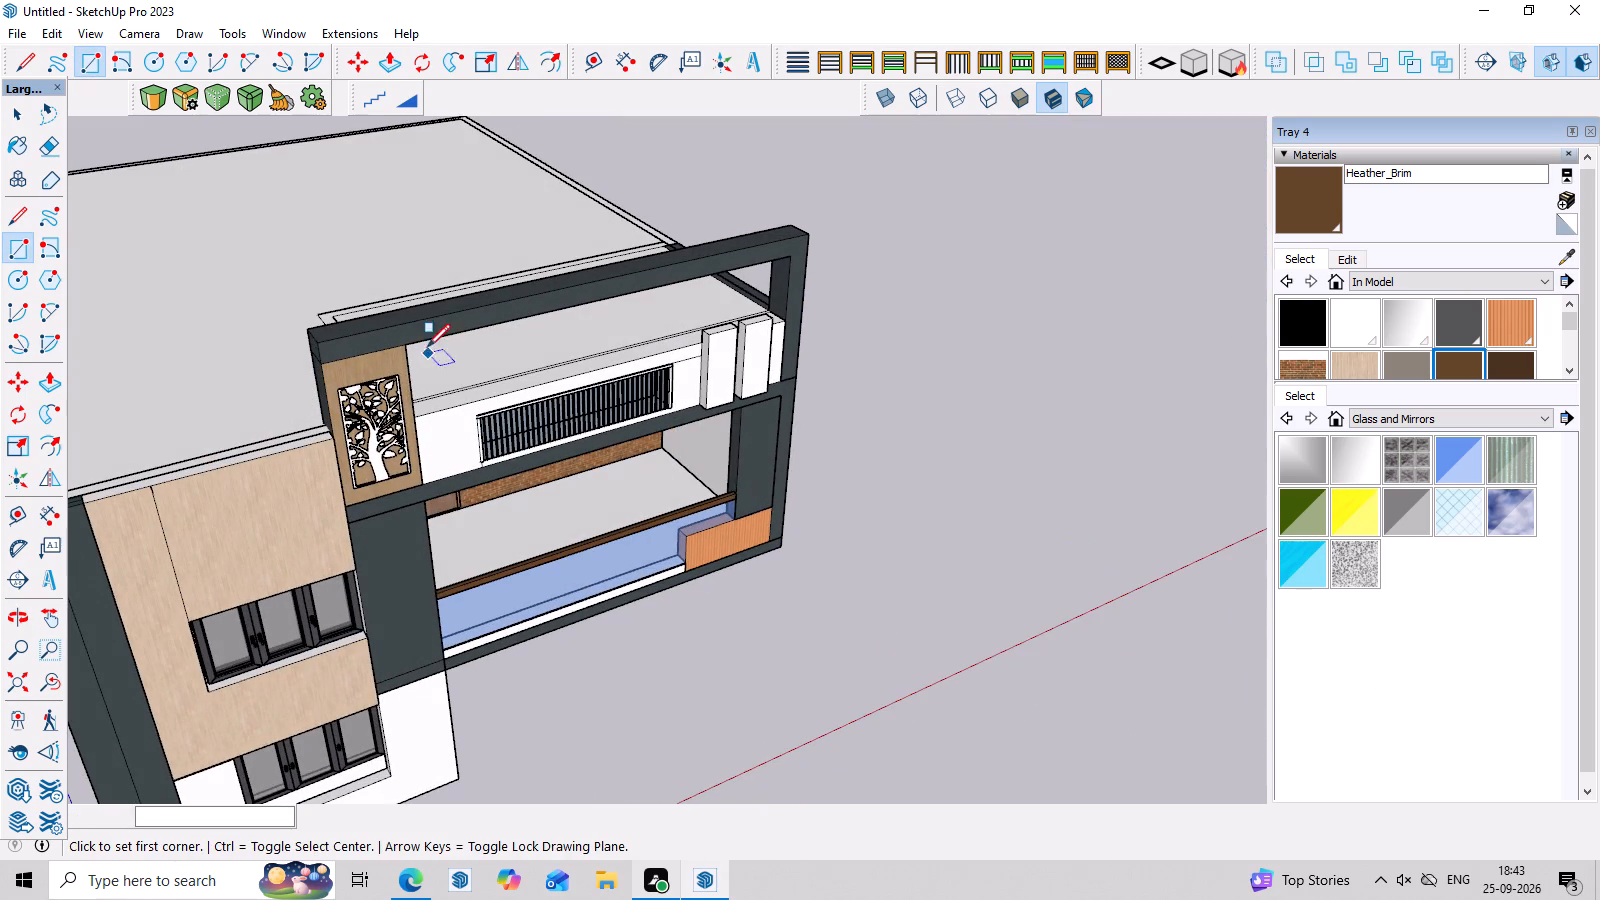
{"action": "scroll", "coordinate": [427, 346], "scroll_direction": "down", "scroll_amount": 3}
{"action": "middle_click_drag", "start_coordinate": [741, 392], "coordinate": [629, 338]}
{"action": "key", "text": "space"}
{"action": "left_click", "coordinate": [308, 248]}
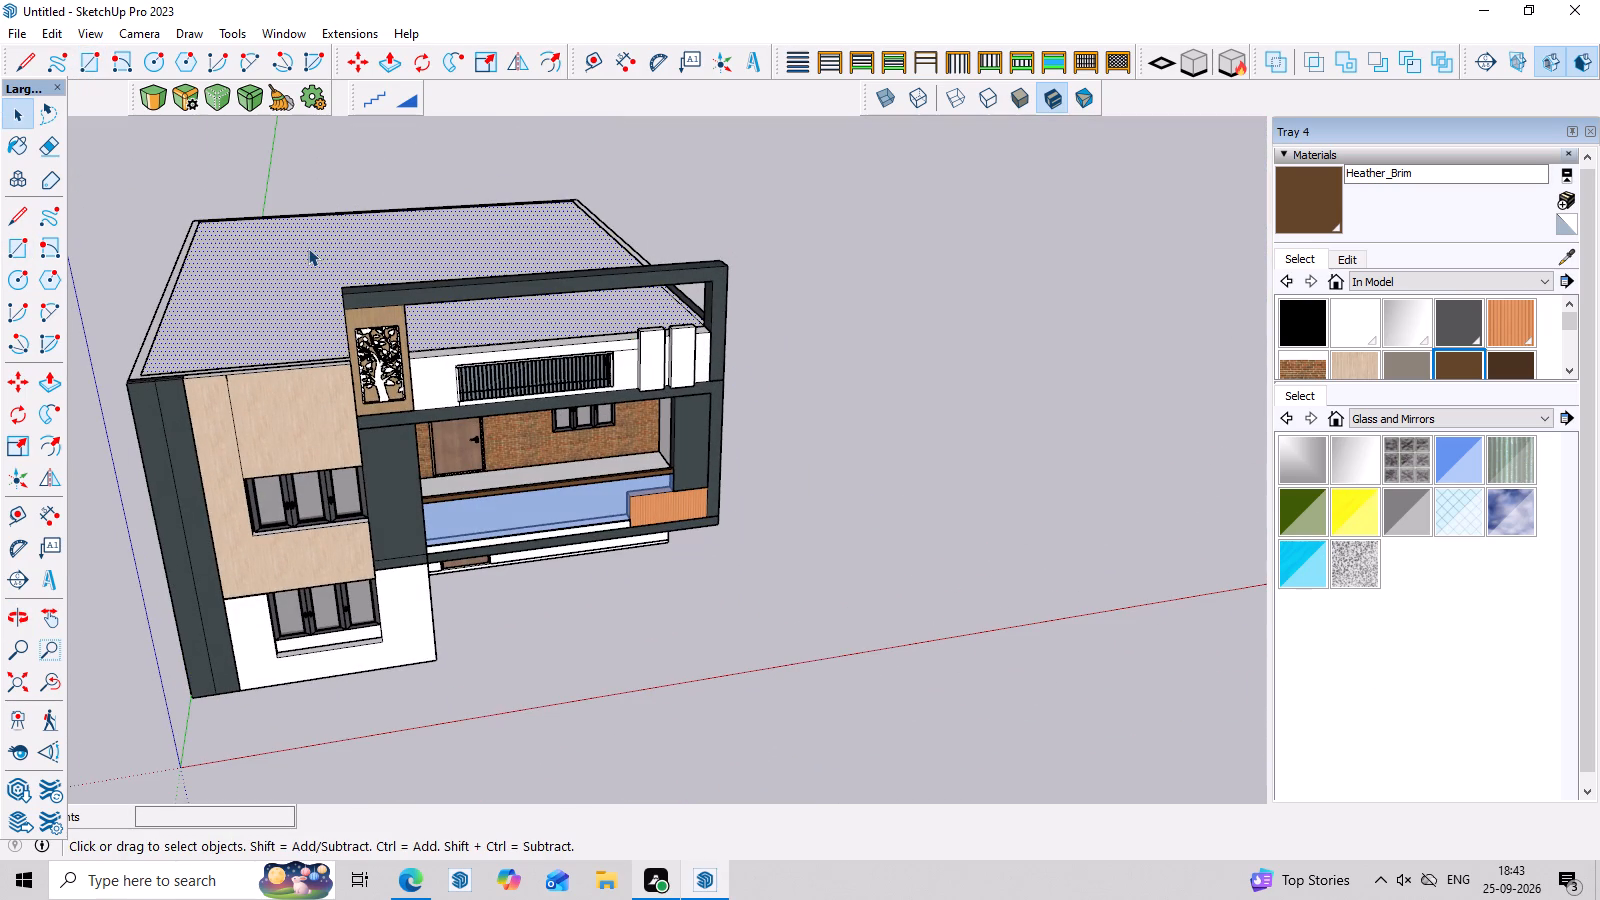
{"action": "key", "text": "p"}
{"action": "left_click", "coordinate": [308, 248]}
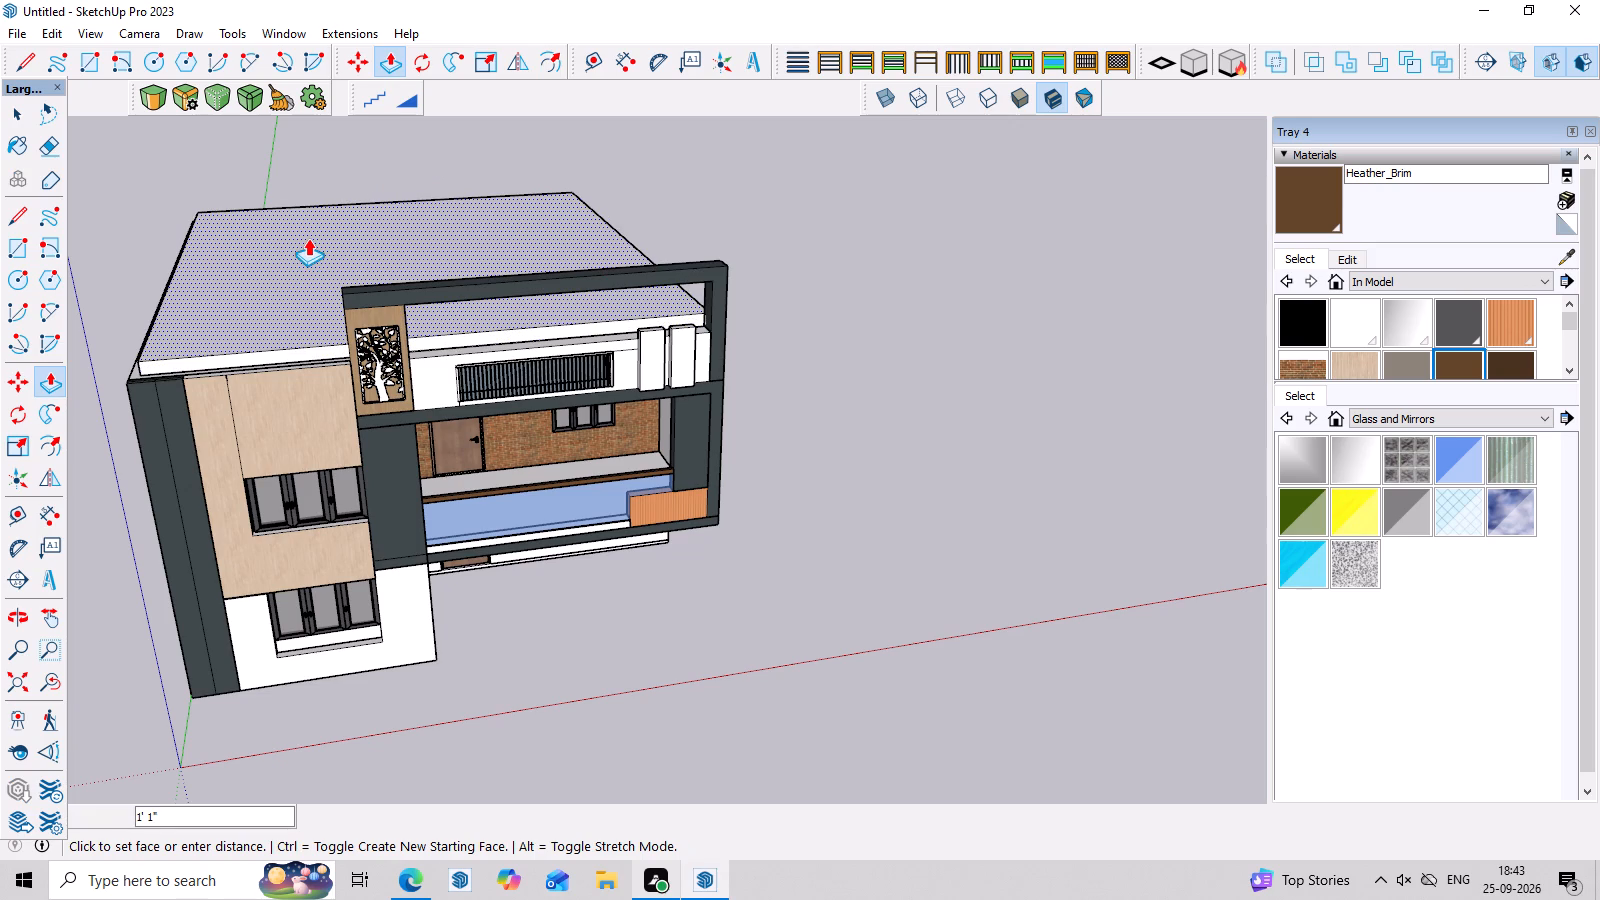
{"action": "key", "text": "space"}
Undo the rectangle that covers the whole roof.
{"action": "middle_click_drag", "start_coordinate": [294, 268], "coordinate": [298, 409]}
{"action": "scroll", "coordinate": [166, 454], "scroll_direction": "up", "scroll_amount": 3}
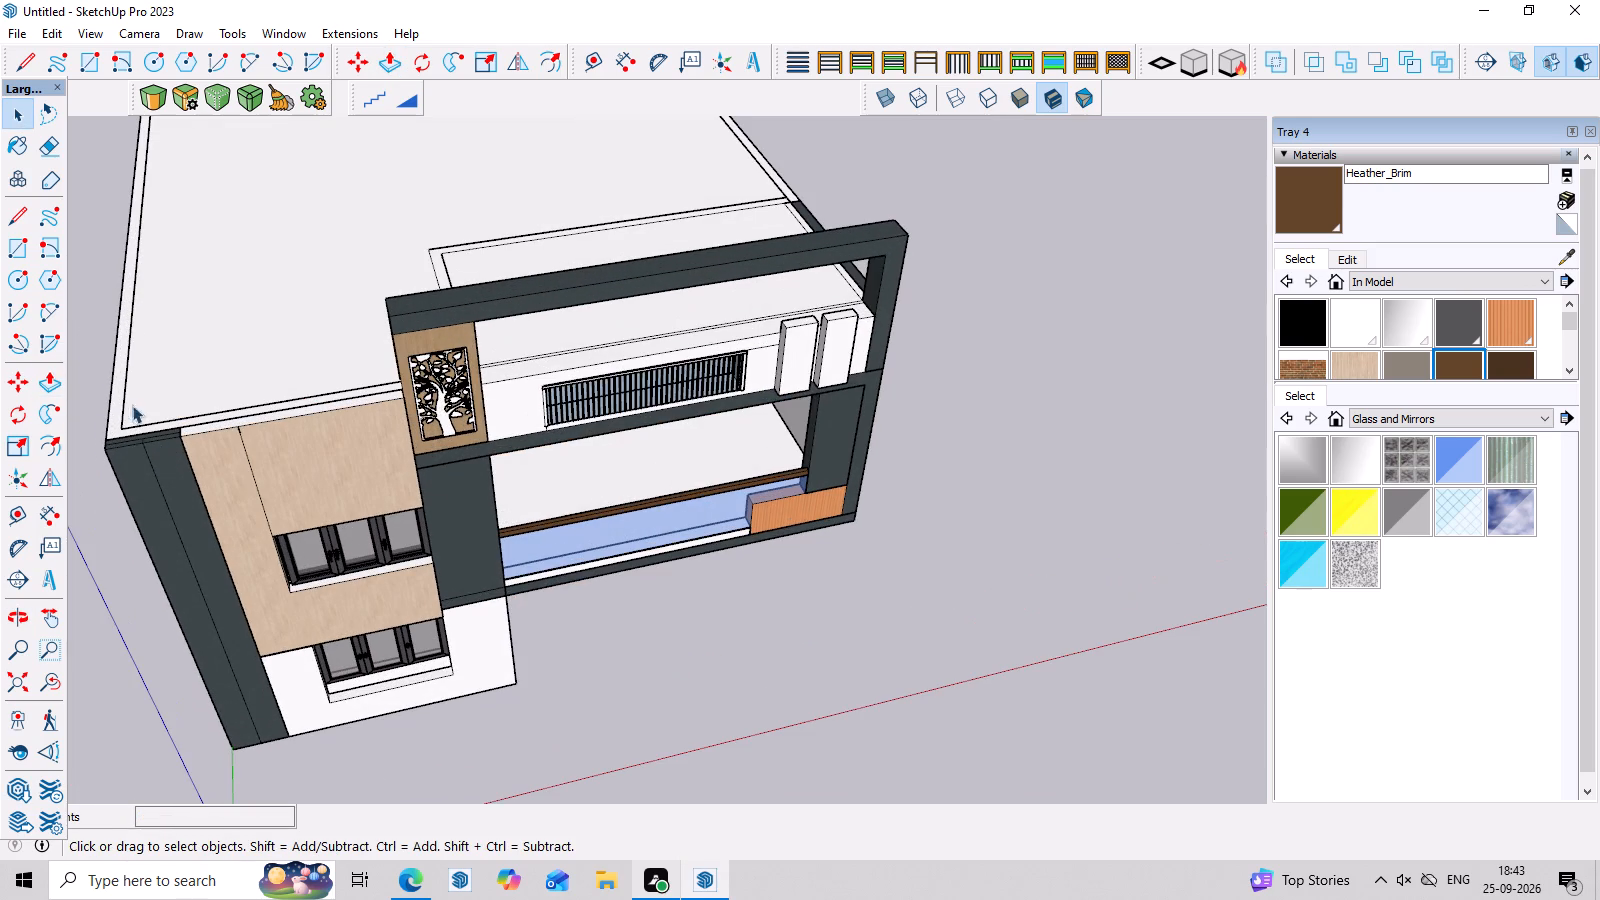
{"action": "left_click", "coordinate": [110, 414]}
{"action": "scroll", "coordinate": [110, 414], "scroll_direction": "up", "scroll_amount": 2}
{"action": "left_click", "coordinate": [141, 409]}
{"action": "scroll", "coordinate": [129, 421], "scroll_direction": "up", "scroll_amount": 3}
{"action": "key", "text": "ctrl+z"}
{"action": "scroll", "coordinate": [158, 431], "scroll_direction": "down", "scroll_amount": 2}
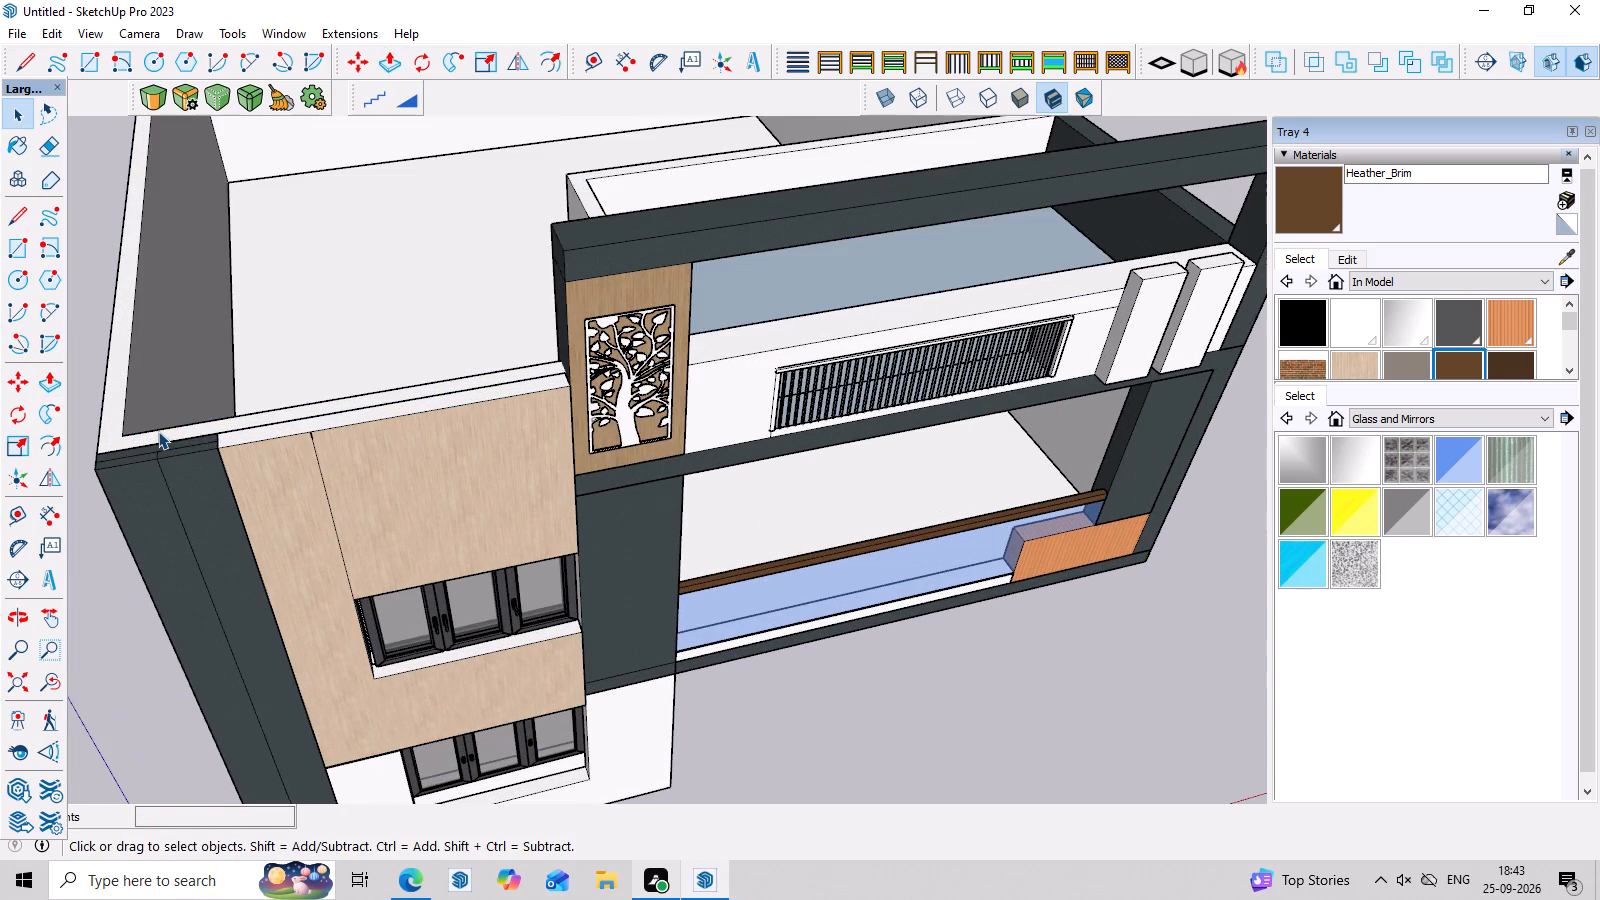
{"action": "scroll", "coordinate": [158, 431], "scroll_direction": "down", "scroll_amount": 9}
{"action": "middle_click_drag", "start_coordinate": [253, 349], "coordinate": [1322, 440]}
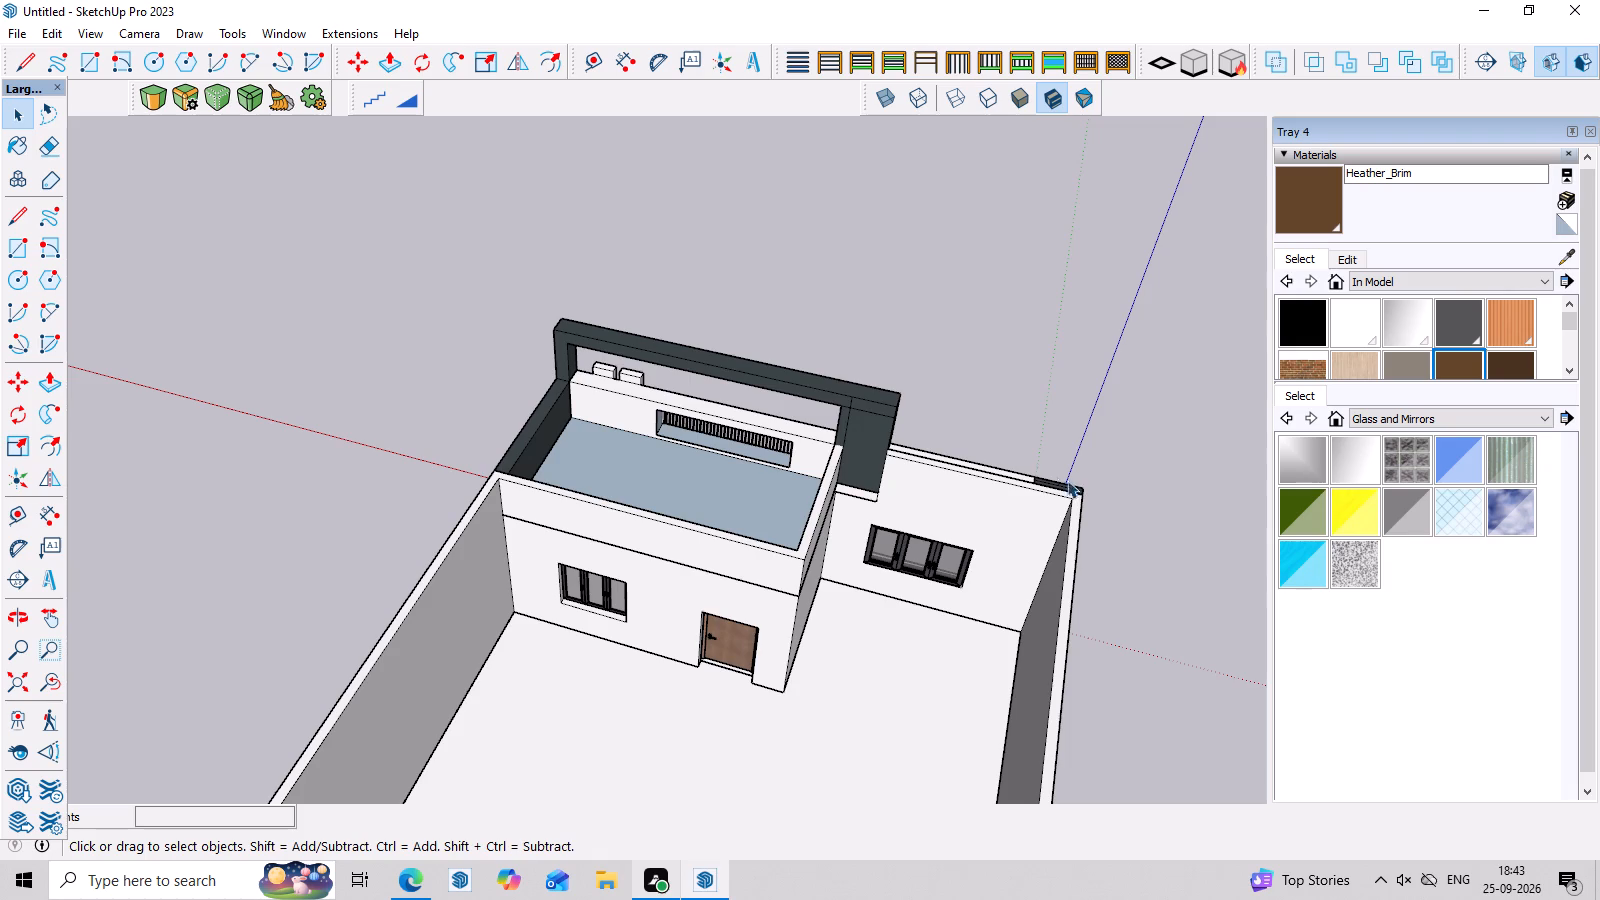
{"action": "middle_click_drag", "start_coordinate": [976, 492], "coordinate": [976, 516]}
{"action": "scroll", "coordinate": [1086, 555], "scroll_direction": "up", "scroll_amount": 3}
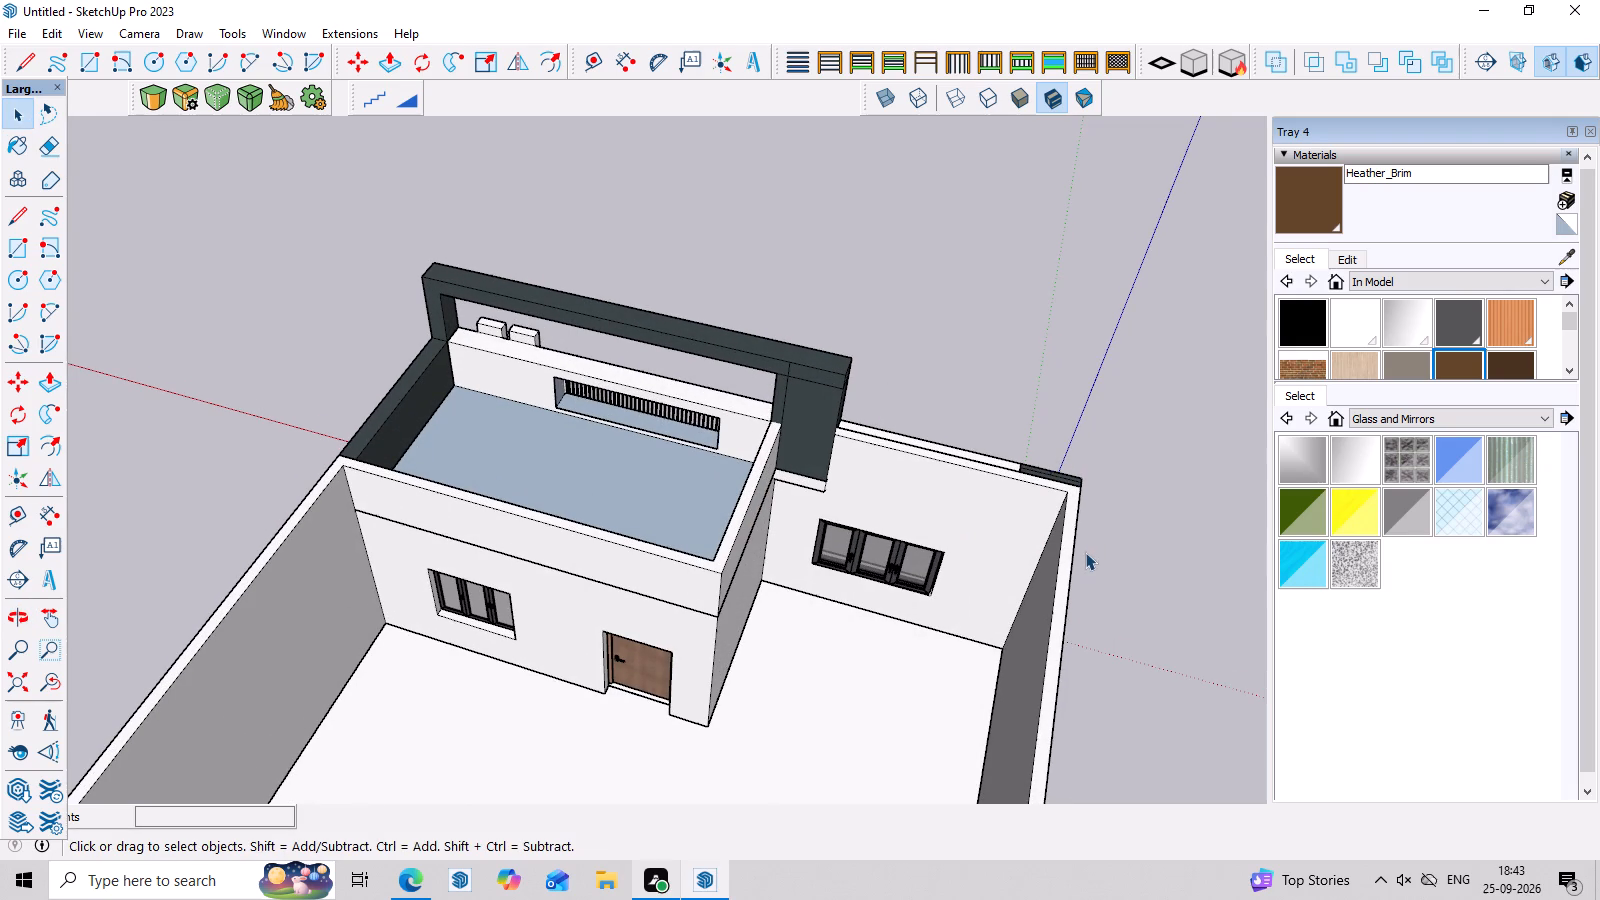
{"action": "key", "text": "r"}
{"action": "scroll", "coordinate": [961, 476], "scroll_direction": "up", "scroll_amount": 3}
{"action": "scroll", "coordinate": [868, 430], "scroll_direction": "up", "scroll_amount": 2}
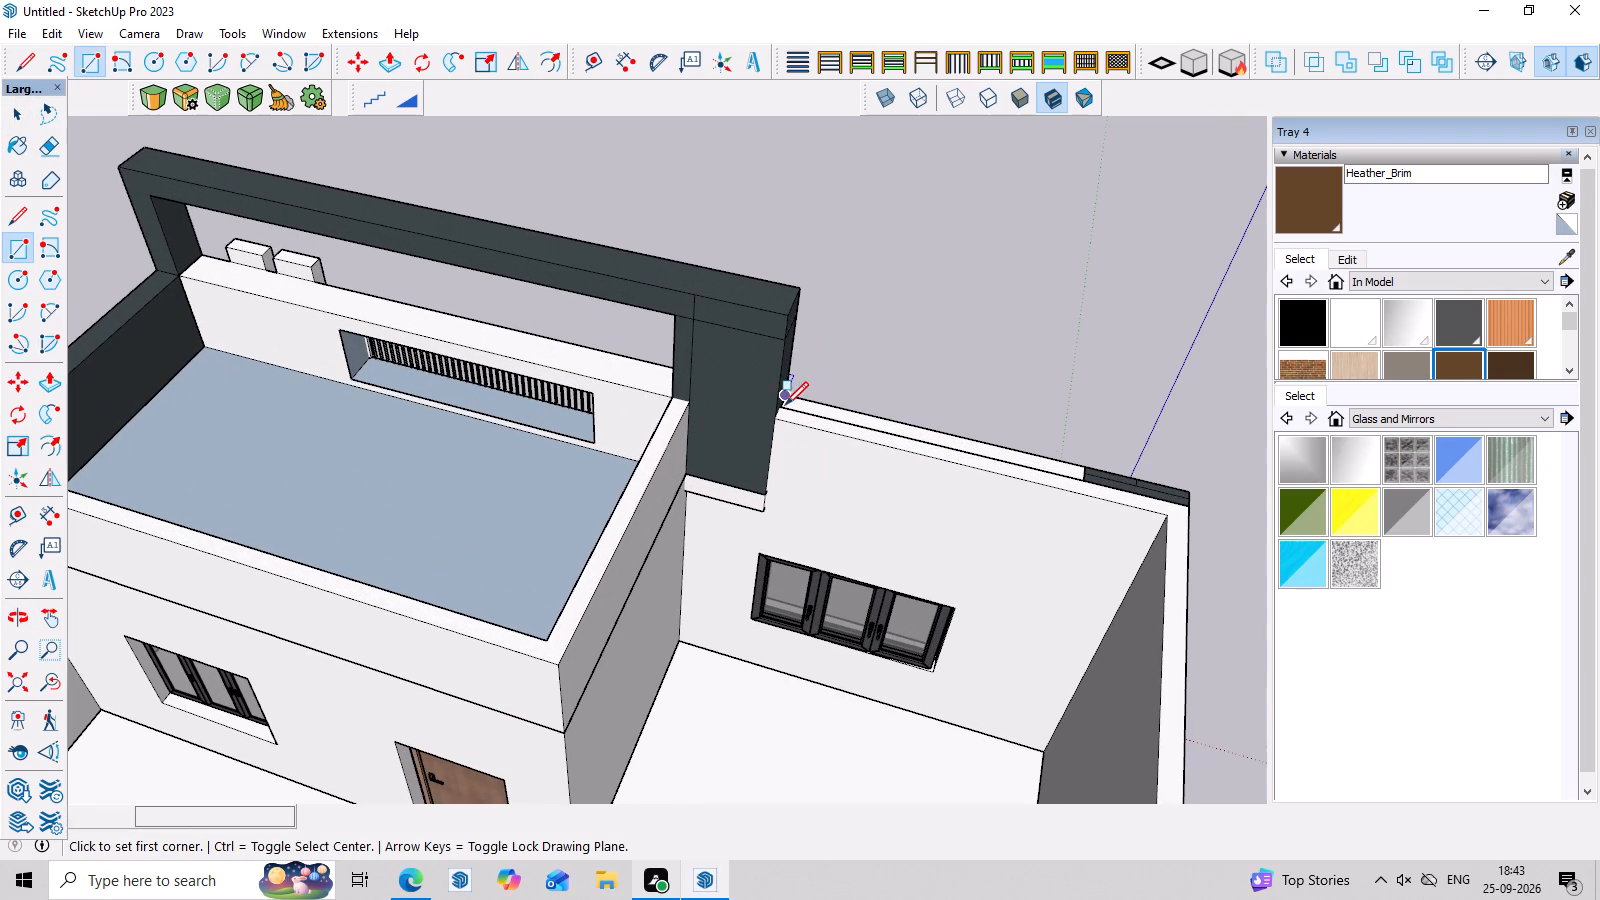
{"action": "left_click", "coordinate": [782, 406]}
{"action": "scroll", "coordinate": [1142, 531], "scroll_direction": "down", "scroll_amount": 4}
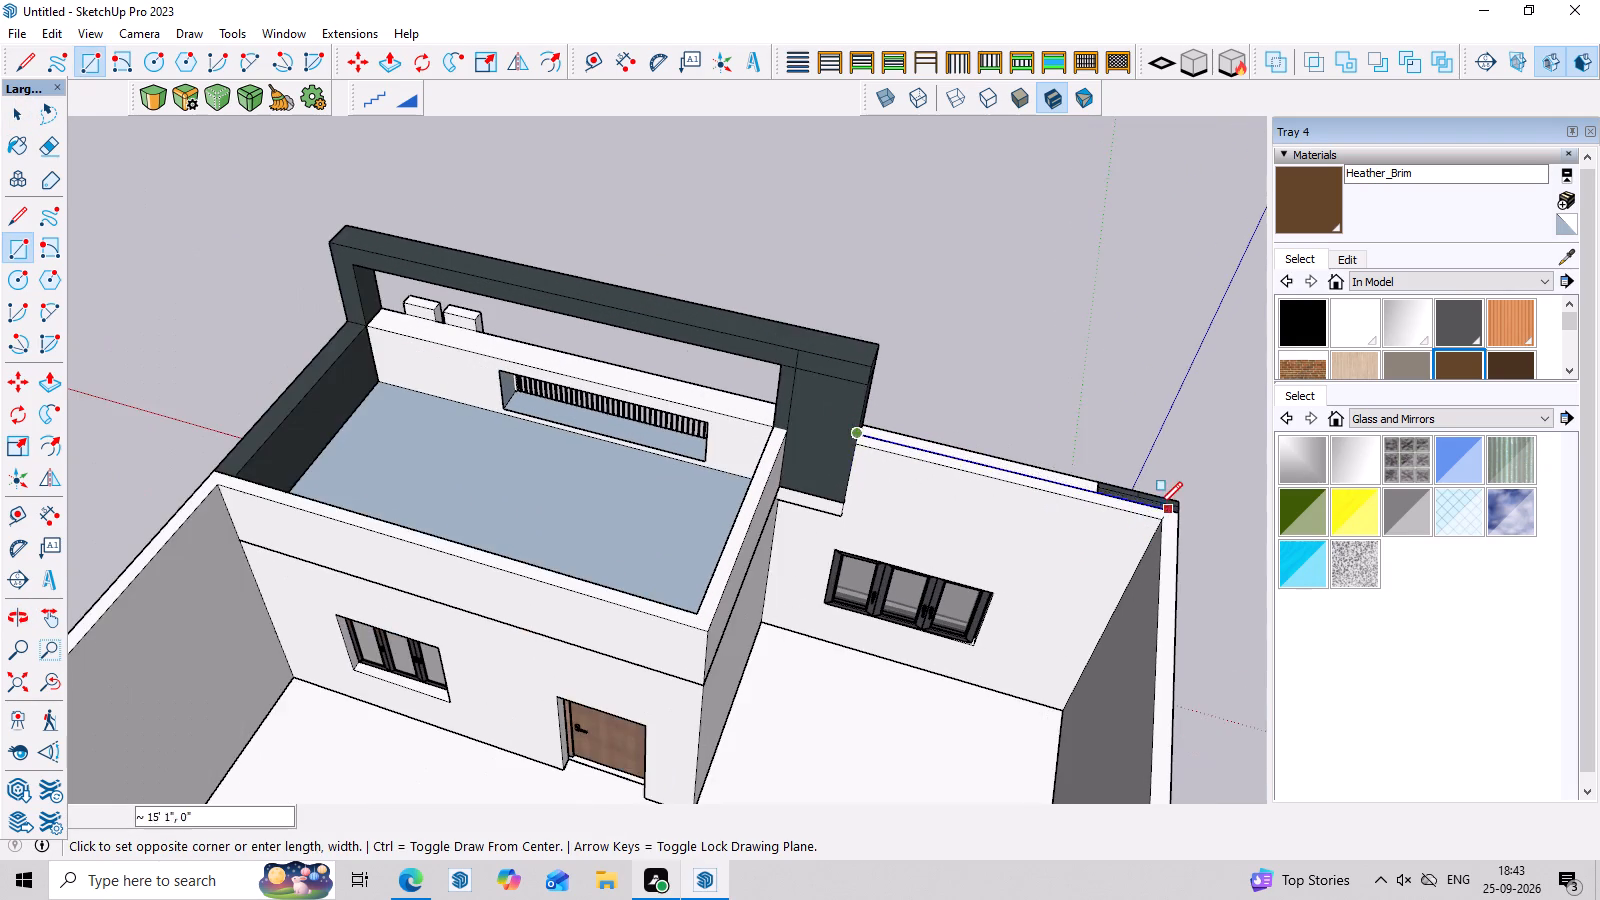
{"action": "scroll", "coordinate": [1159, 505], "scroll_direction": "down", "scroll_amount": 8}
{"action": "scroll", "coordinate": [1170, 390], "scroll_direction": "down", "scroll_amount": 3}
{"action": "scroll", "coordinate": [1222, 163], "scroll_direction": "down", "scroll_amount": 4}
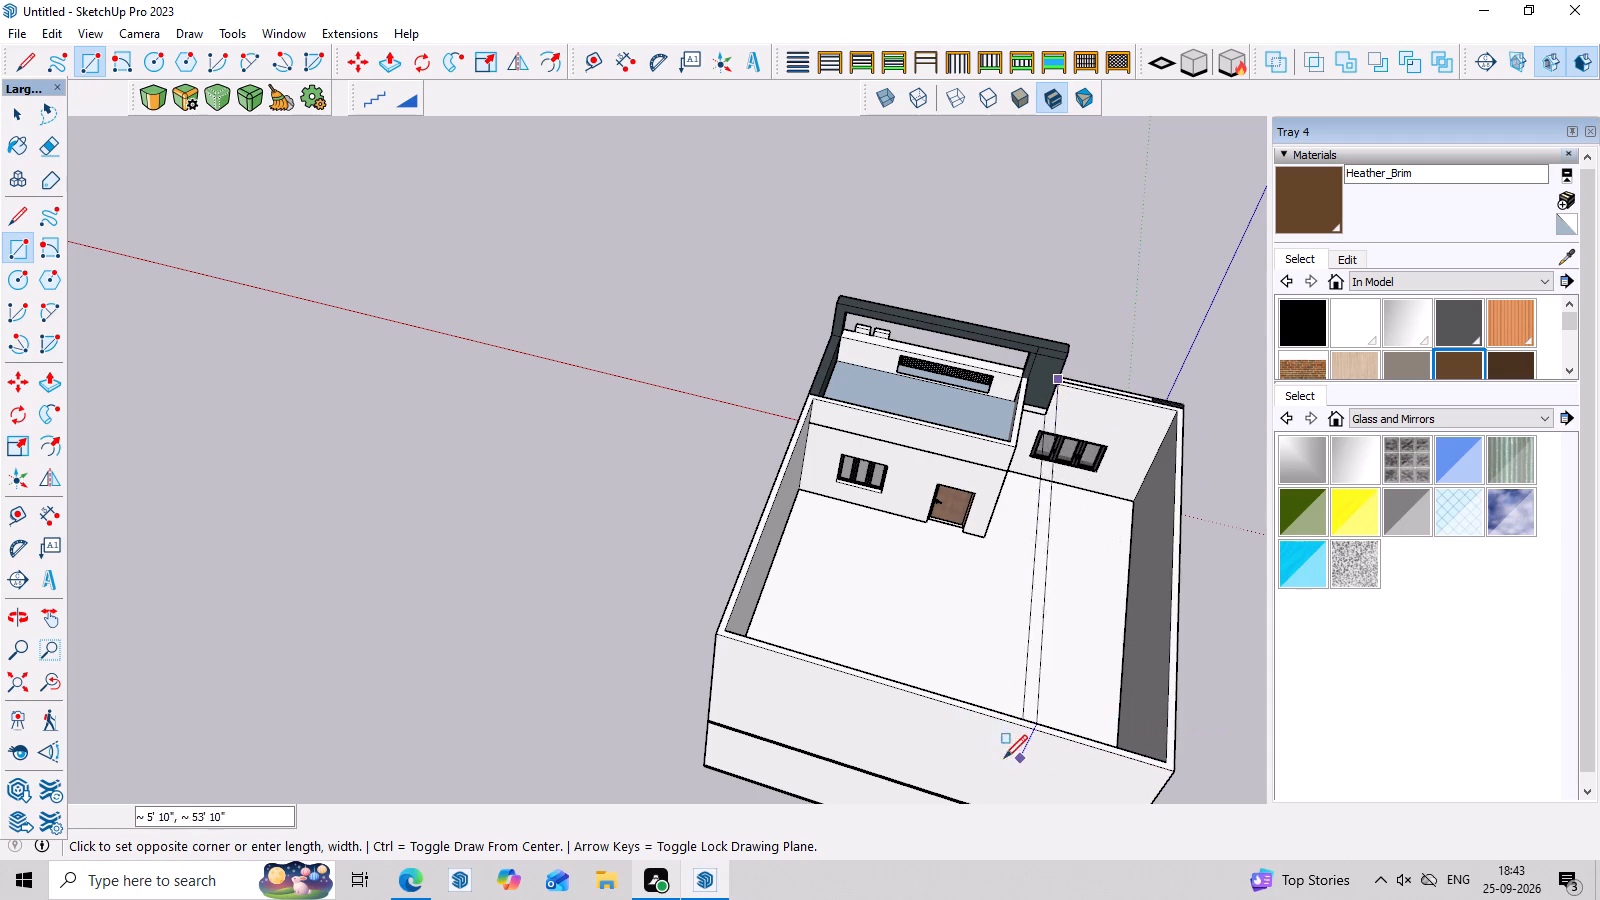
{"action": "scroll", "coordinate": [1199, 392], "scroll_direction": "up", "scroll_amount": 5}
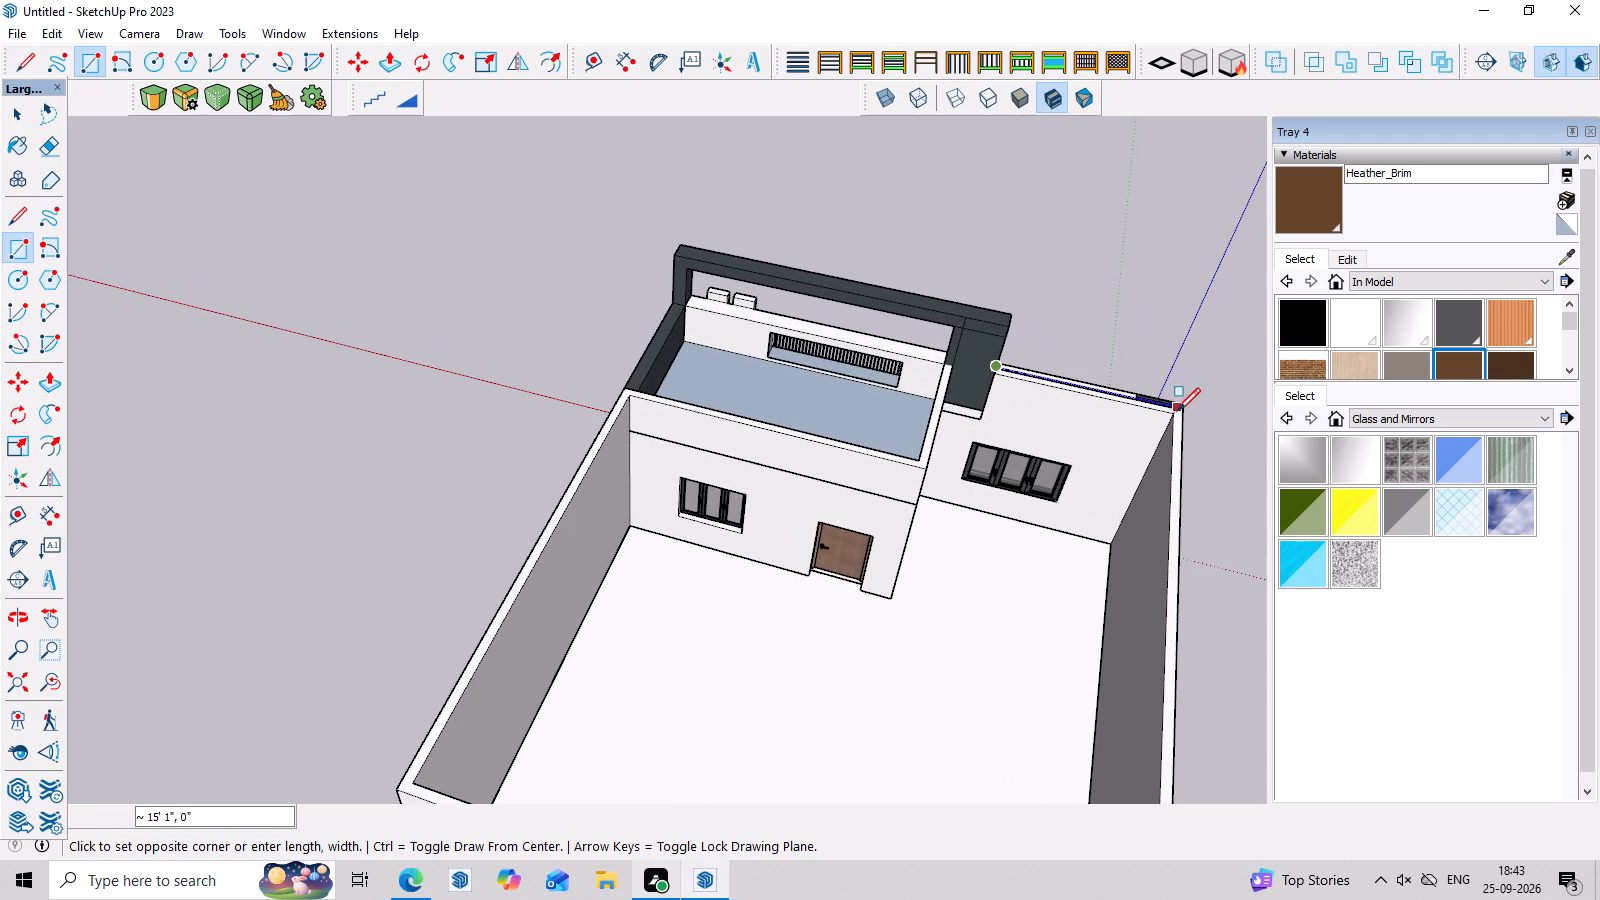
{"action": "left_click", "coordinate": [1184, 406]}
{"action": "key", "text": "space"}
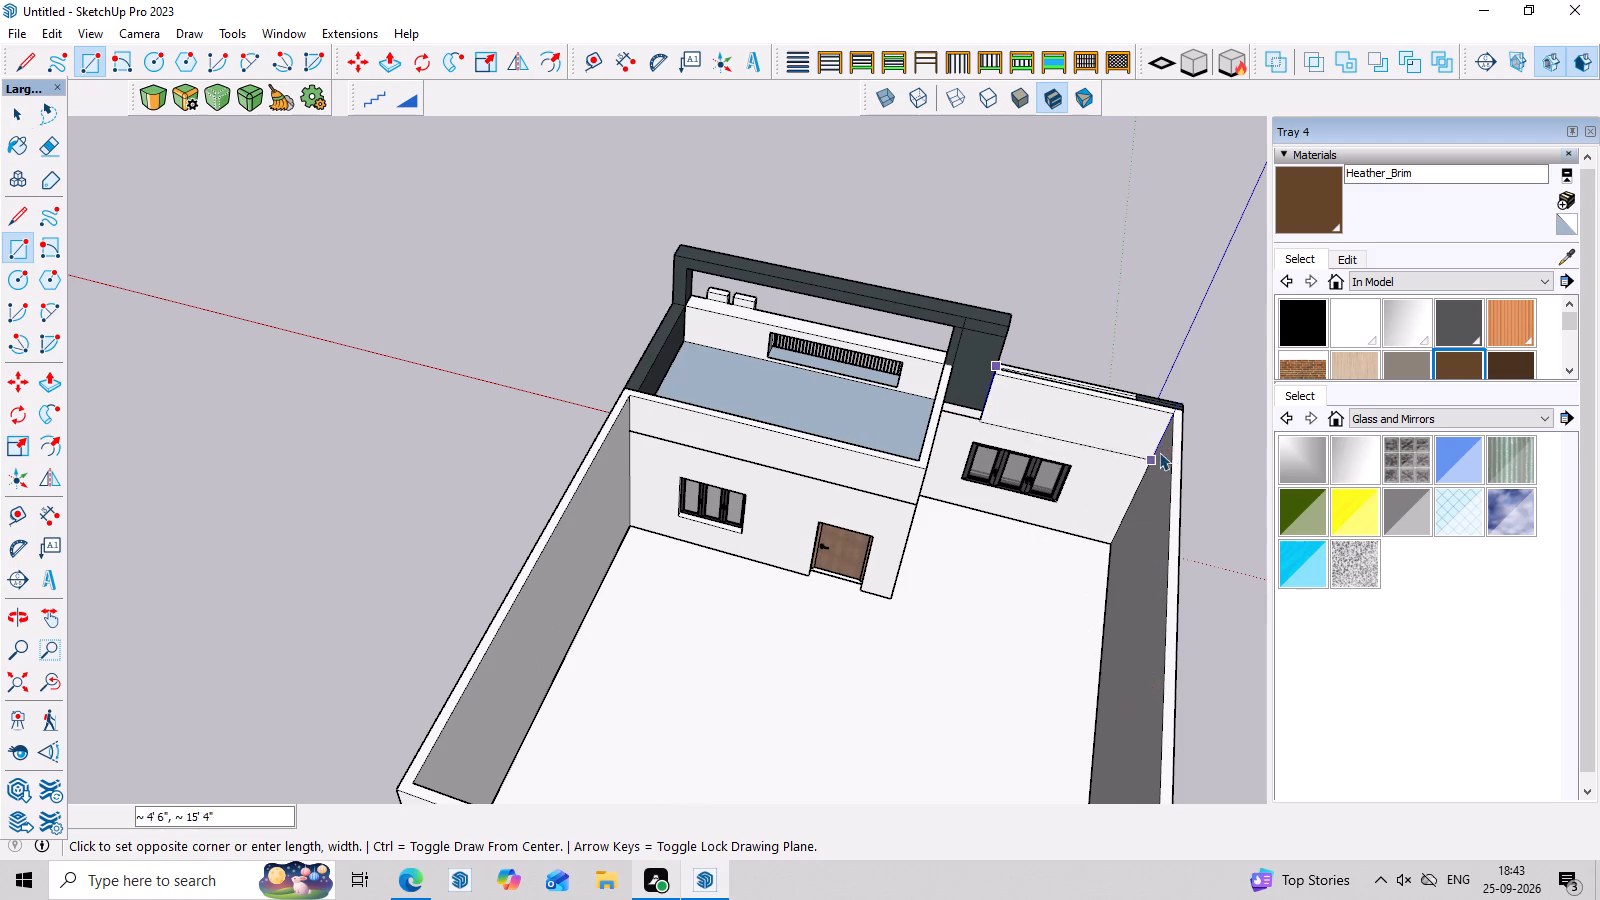
Draw a roof rectangle about 54' 8" by 15' 10" from the front outer corner to the rear wall, as wide as the wall beside the dark frame.
{"action": "scroll", "coordinate": [1168, 409], "scroll_direction": "up", "scroll_amount": 3}
{"action": "key", "text": "r"}
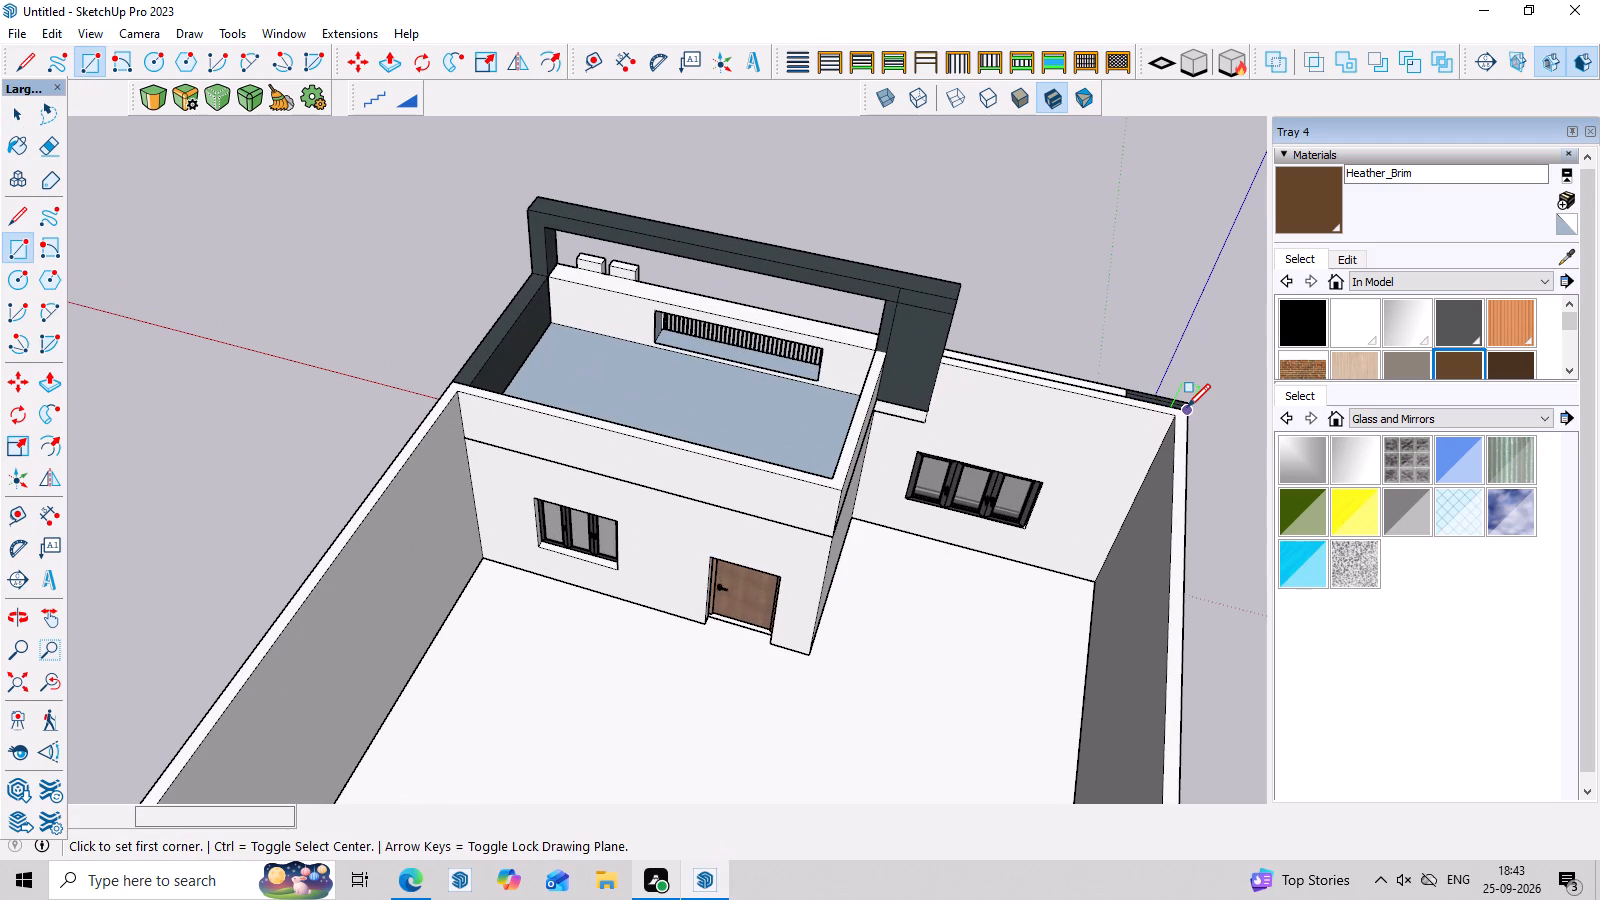
{"action": "left_click", "coordinate": [1187, 407]}
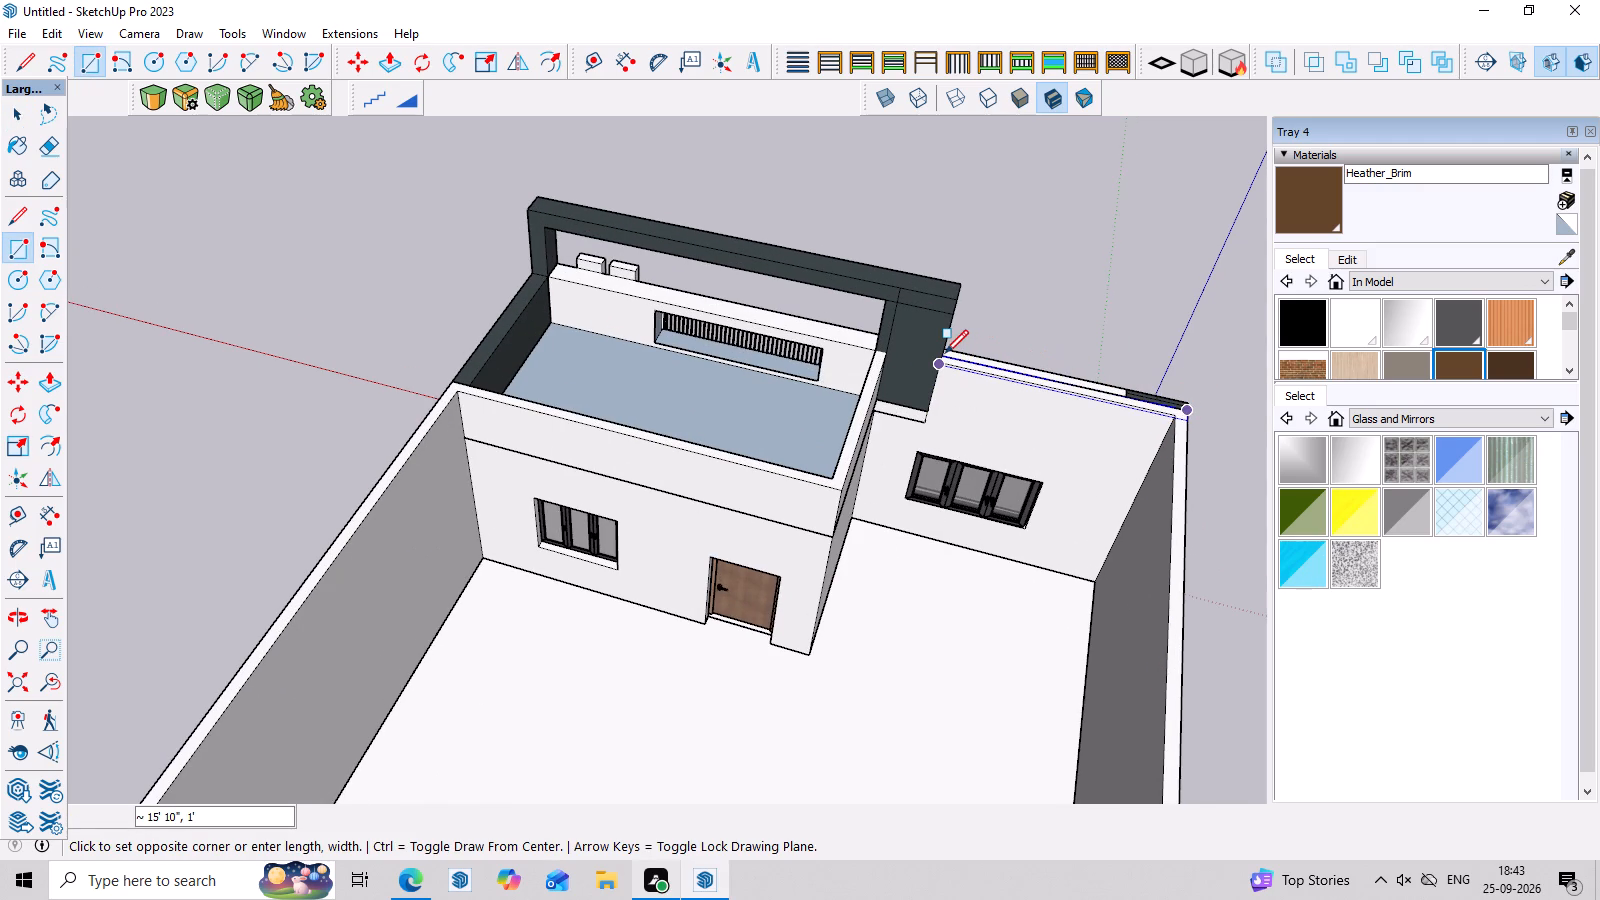
{"action": "scroll", "coordinate": [958, 354], "scroll_direction": "up", "scroll_amount": 3}
{"action": "middle_click_drag", "start_coordinate": [958, 354], "coordinate": [817, 328]}
{"action": "scroll", "coordinate": [991, 414], "scroll_direction": "up", "scroll_amount": 3}
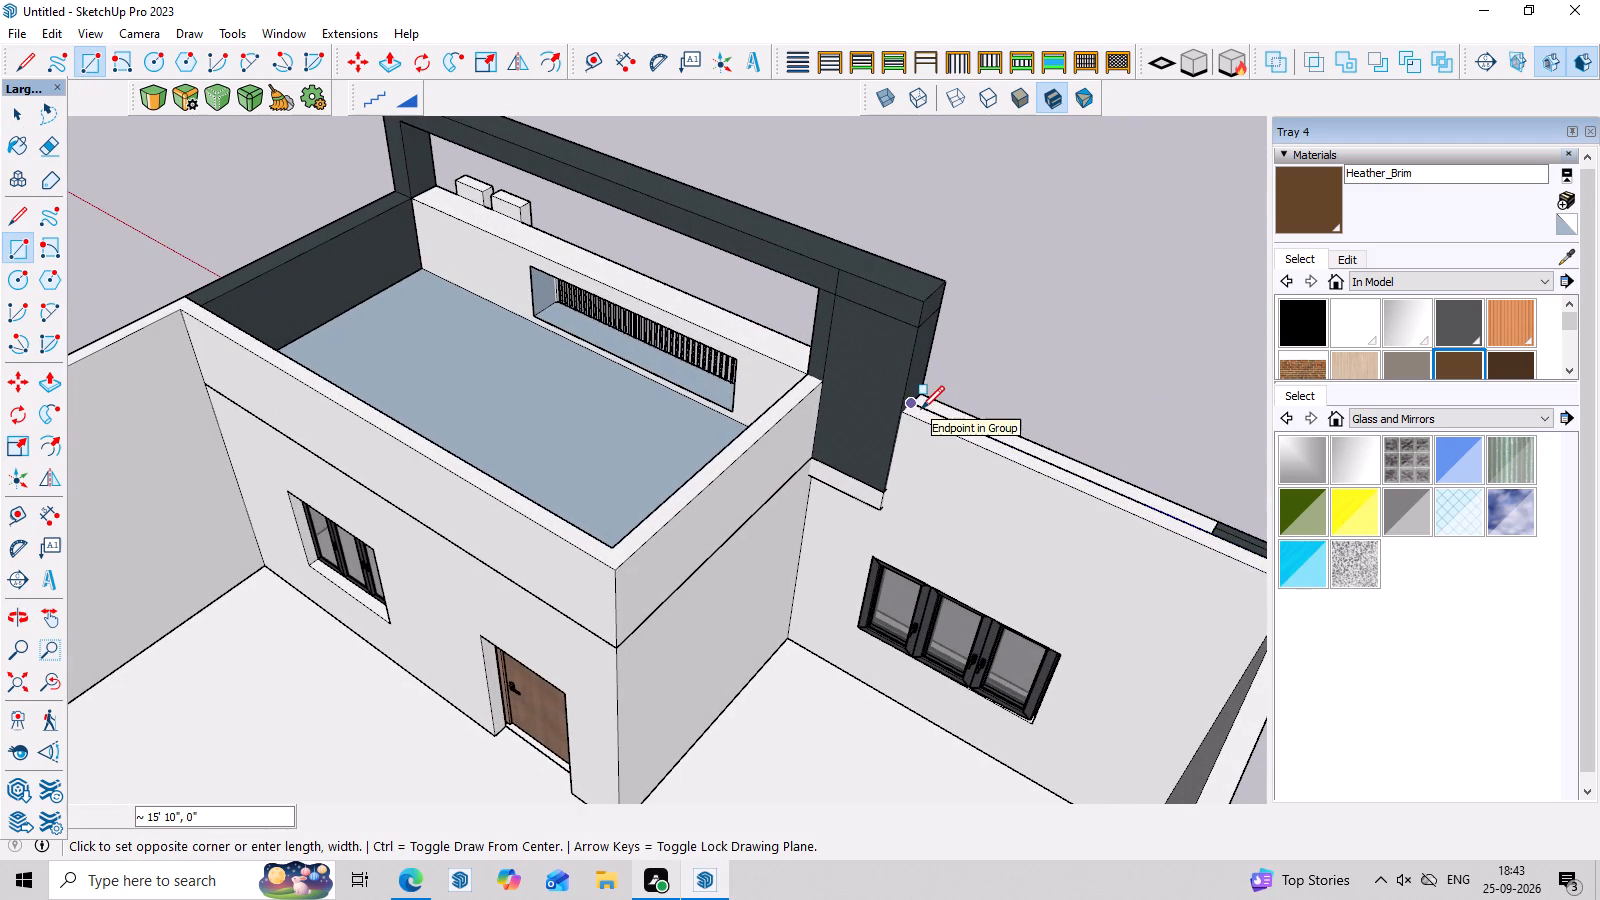
{"action": "left_click", "coordinate": [917, 402]}
{"action": "scroll", "coordinate": [805, 539], "scroll_direction": "down", "scroll_amount": 12}
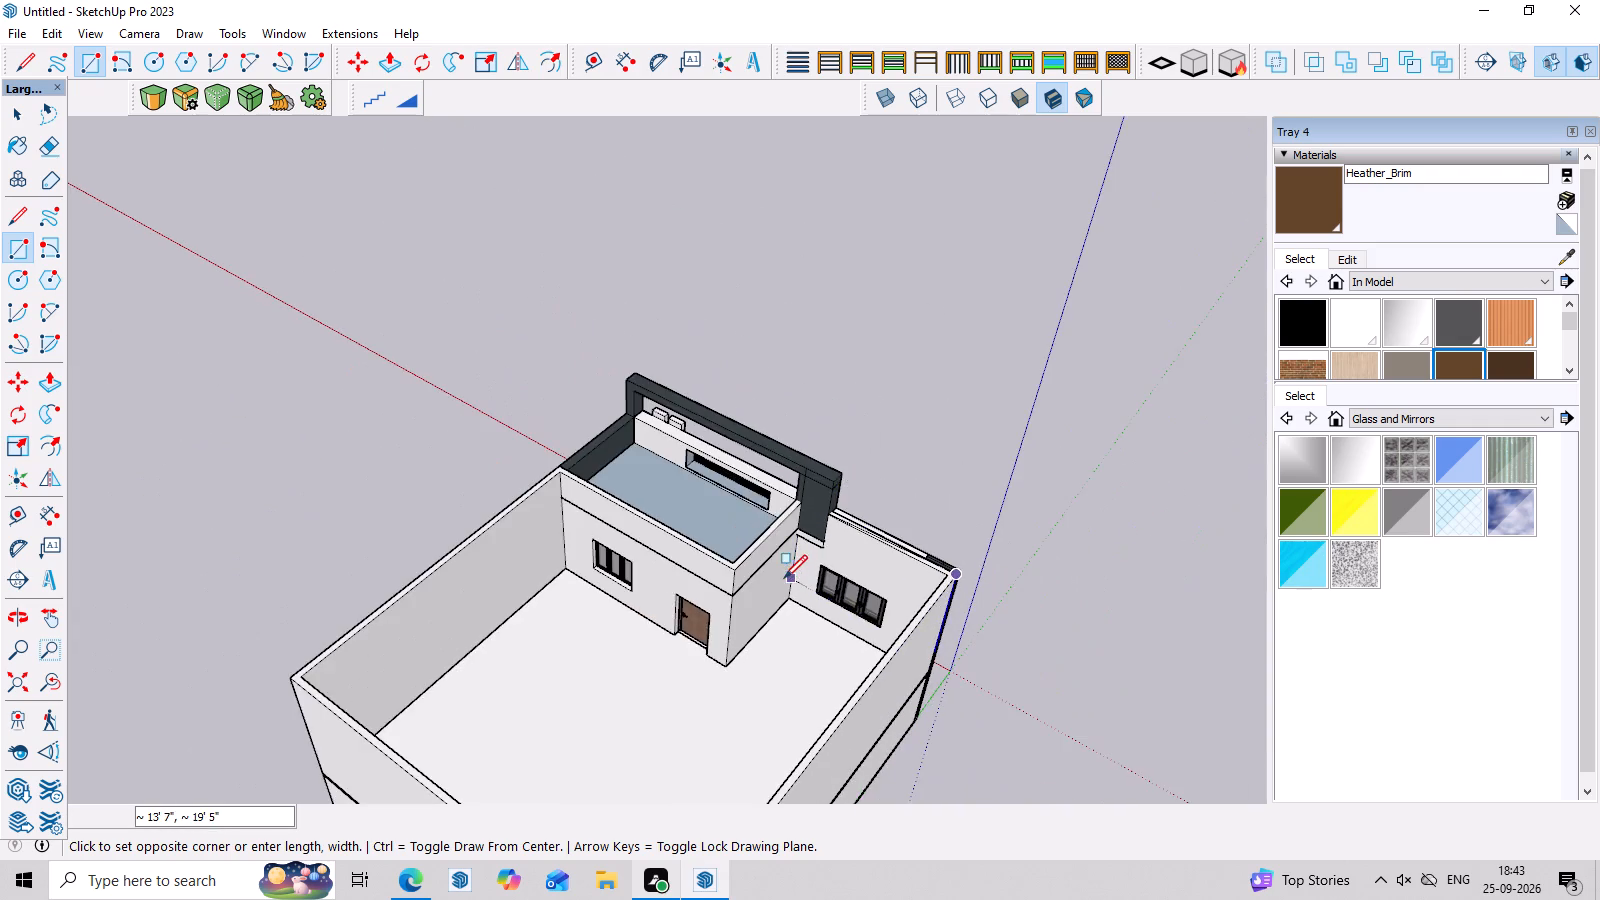
{"action": "scroll", "coordinate": [784, 578], "scroll_direction": "down", "scroll_amount": 3}
{"action": "left_click", "coordinate": [594, 762]}
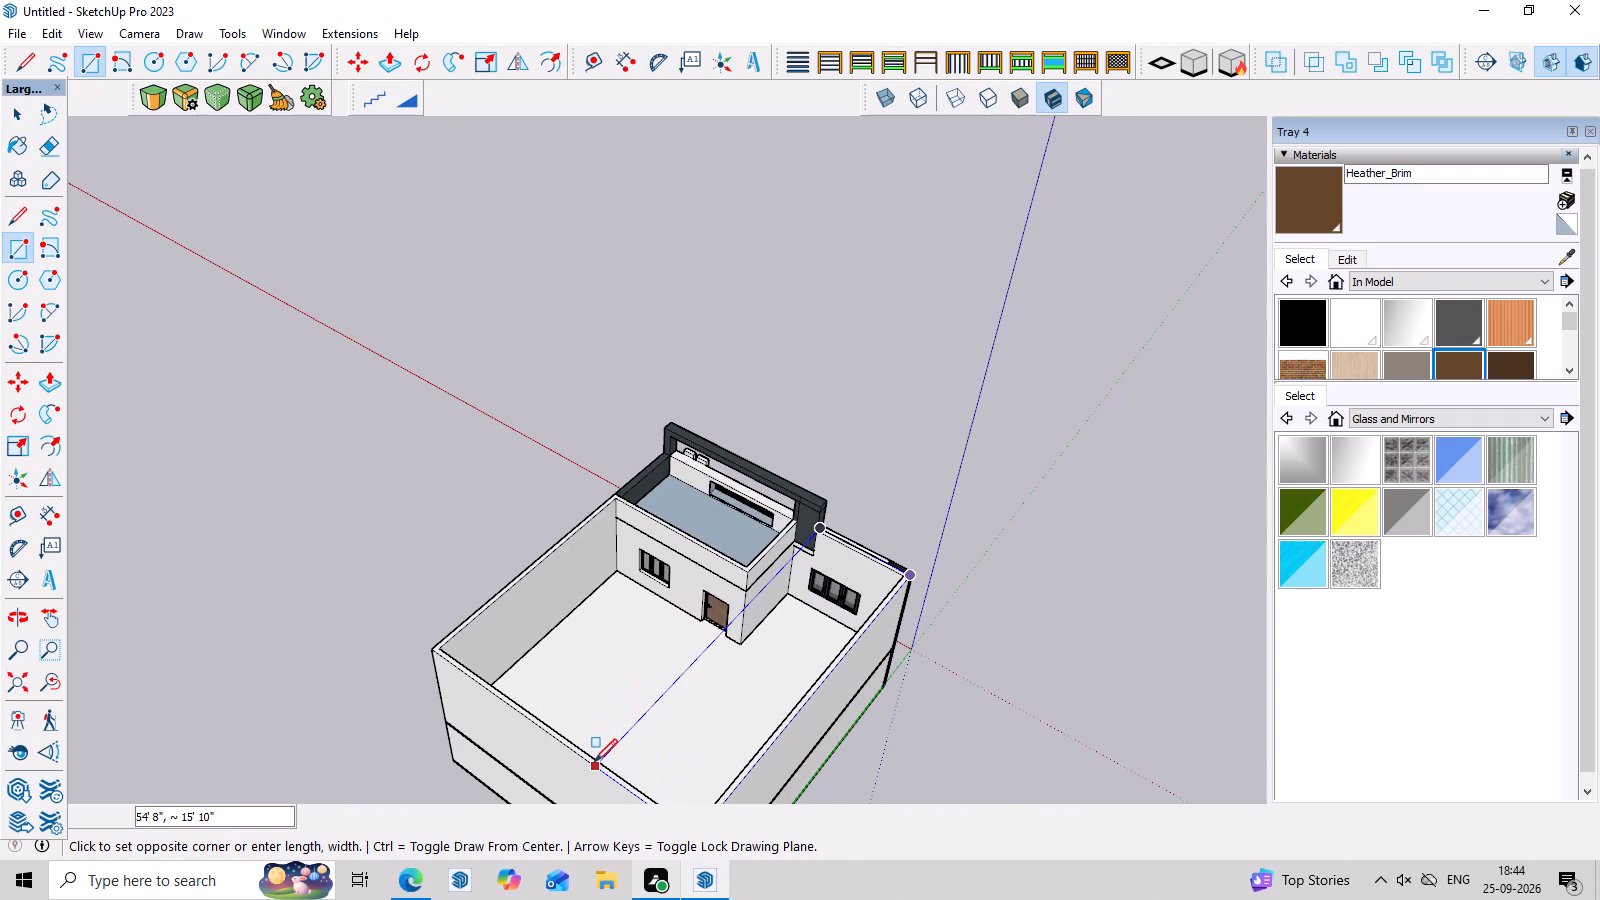
Draw a second roof rectangle from the terrace's rear outer corner to the far end of the first roof strip's inner edge.
{"action": "middle_click_drag", "start_coordinate": [747, 773], "coordinate": [1325, 789]}
{"action": "middle_click_drag", "start_coordinate": [1215, 736], "coordinate": [917, 731]}
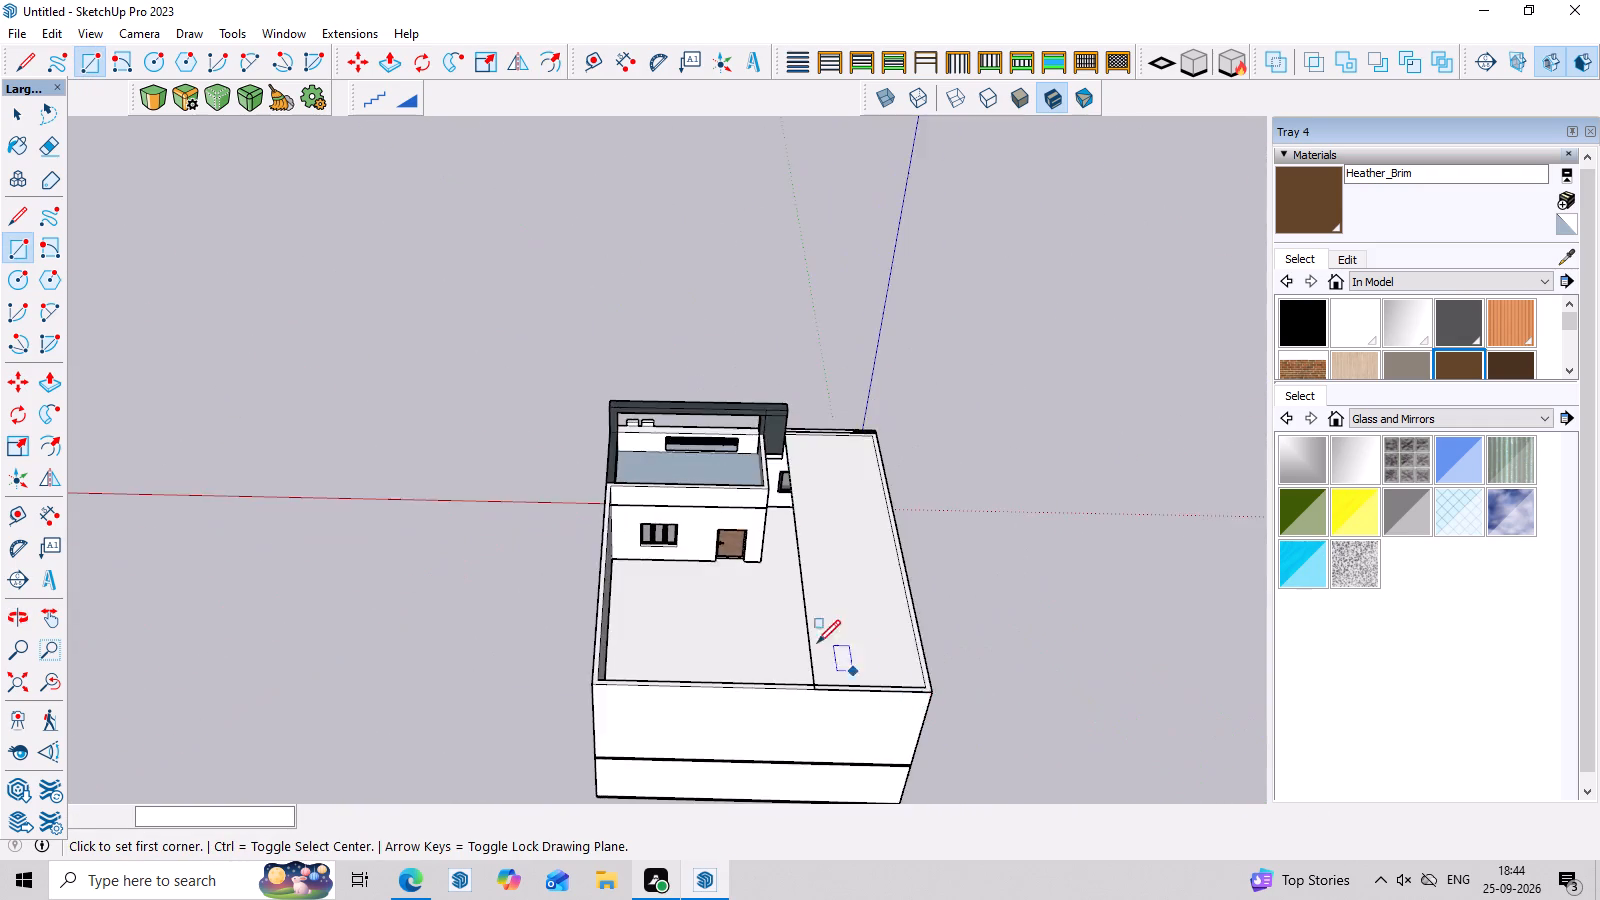
{"action": "scroll", "coordinate": [805, 637], "scroll_direction": "up", "scroll_amount": 2}
{"action": "scroll", "coordinate": [672, 533], "scroll_direction": "up", "scroll_amount": 3}
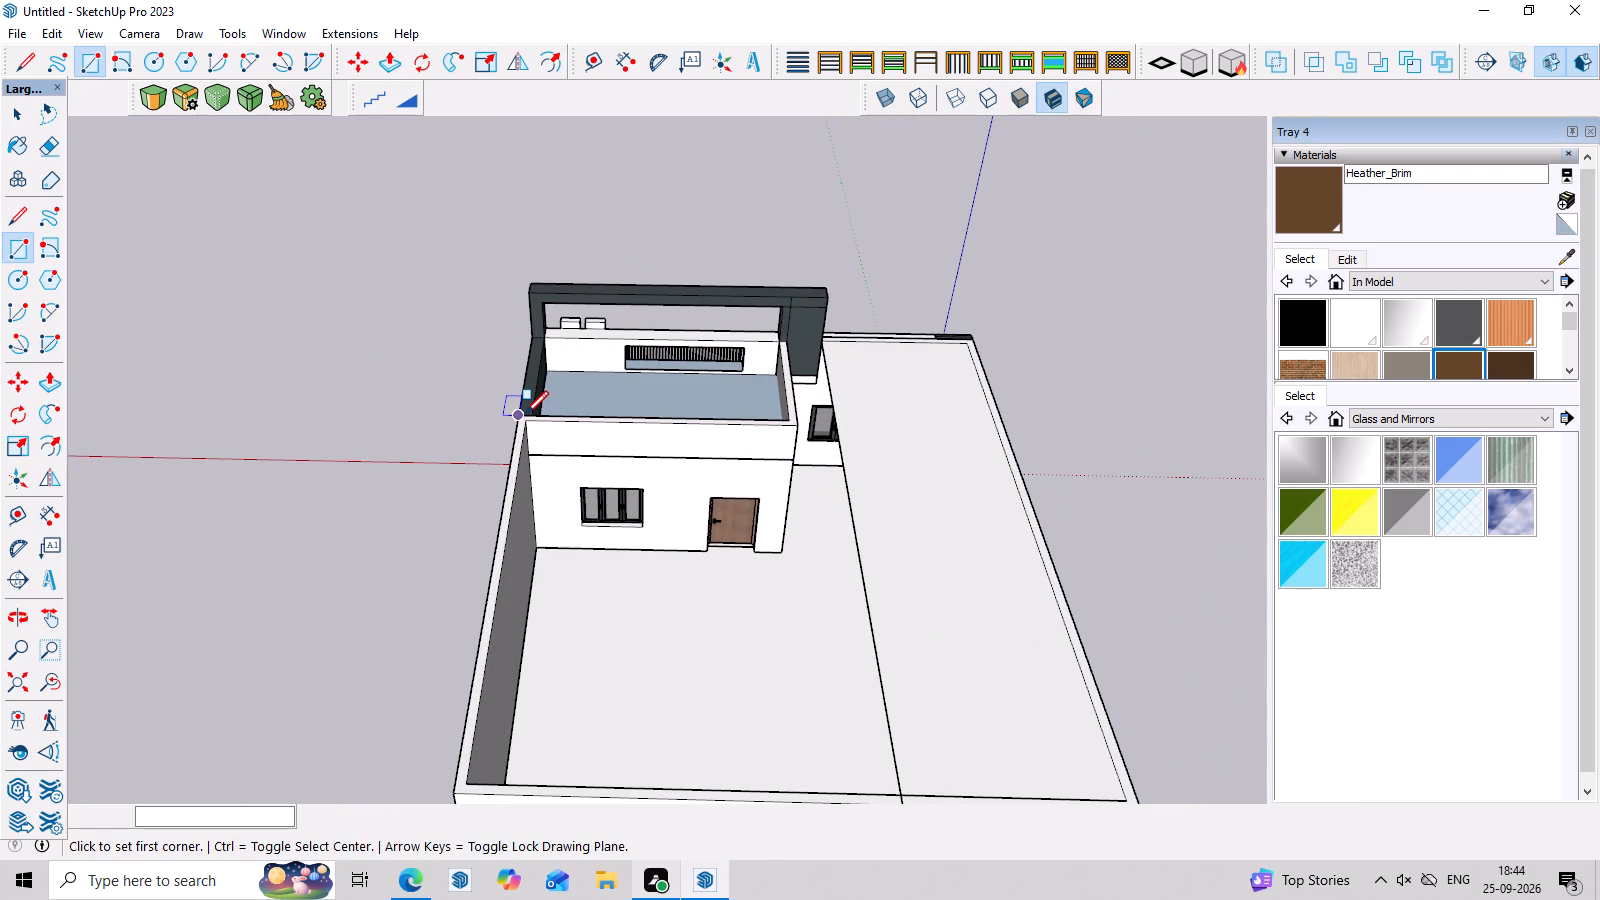
{"action": "left_click", "coordinate": [525, 414]}
{"action": "scroll", "coordinate": [907, 777], "scroll_direction": "down", "scroll_amount": 3}
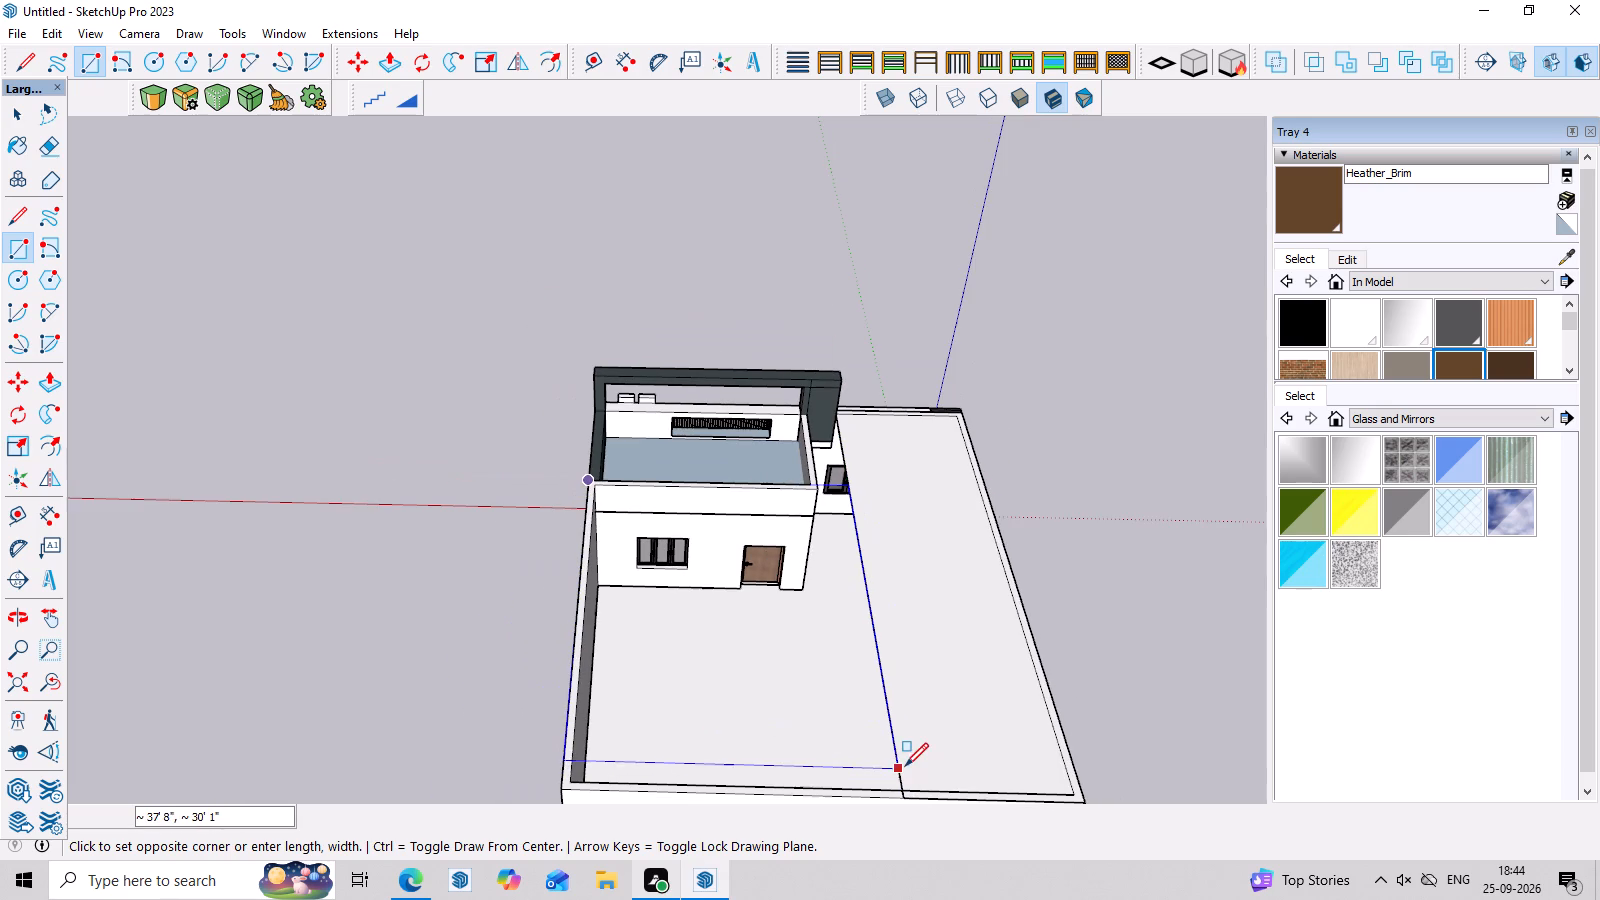
{"action": "left_click", "coordinate": [902, 794]}
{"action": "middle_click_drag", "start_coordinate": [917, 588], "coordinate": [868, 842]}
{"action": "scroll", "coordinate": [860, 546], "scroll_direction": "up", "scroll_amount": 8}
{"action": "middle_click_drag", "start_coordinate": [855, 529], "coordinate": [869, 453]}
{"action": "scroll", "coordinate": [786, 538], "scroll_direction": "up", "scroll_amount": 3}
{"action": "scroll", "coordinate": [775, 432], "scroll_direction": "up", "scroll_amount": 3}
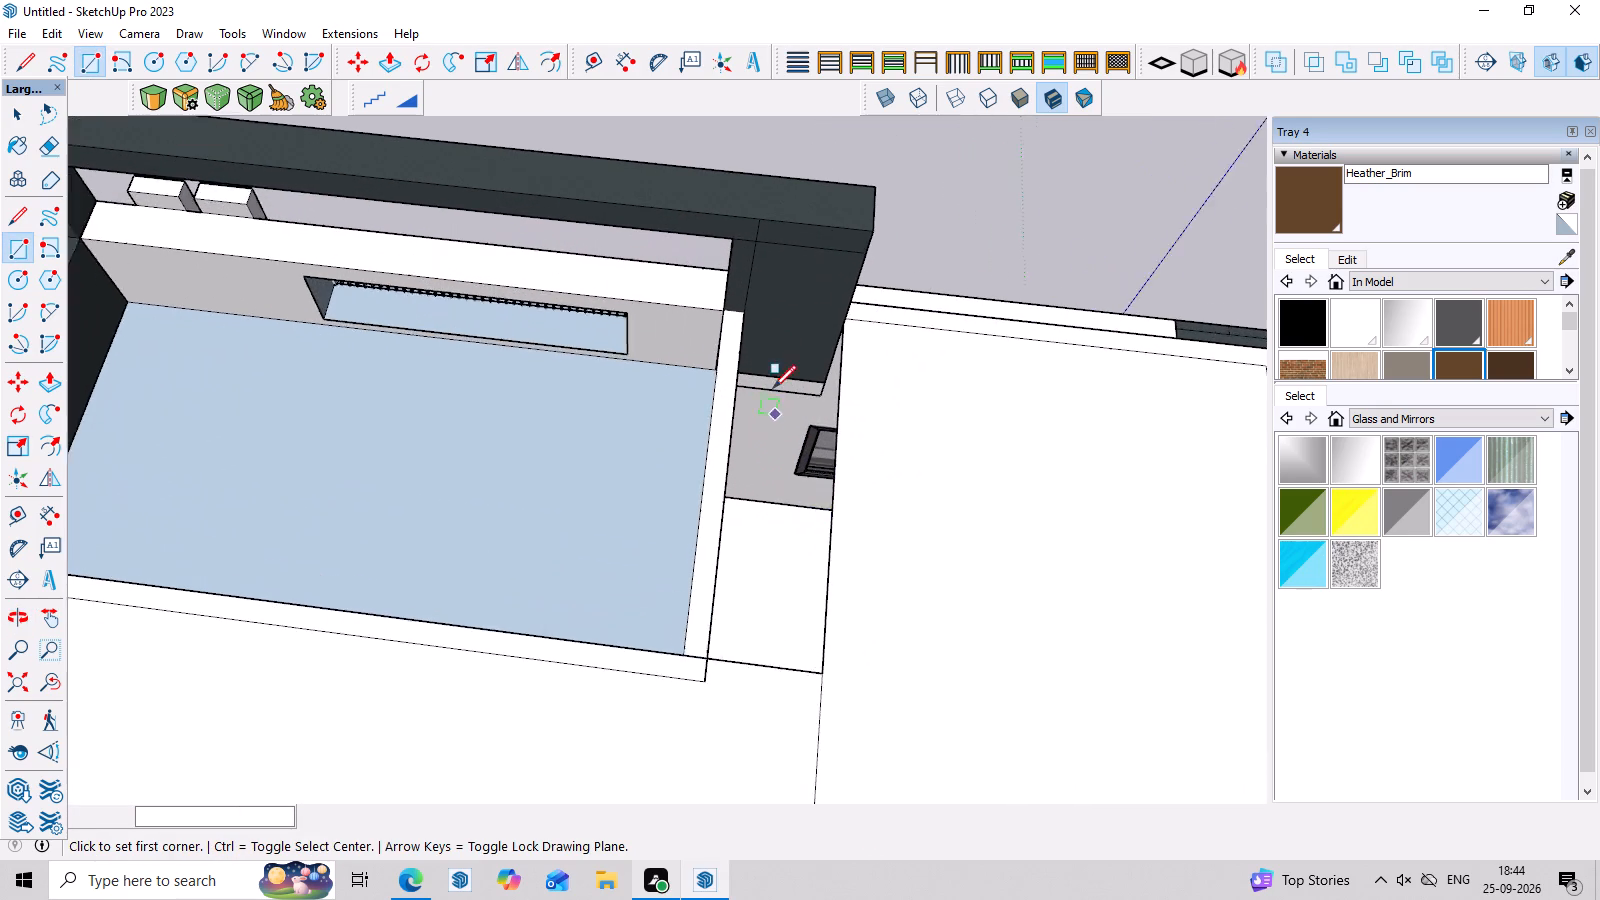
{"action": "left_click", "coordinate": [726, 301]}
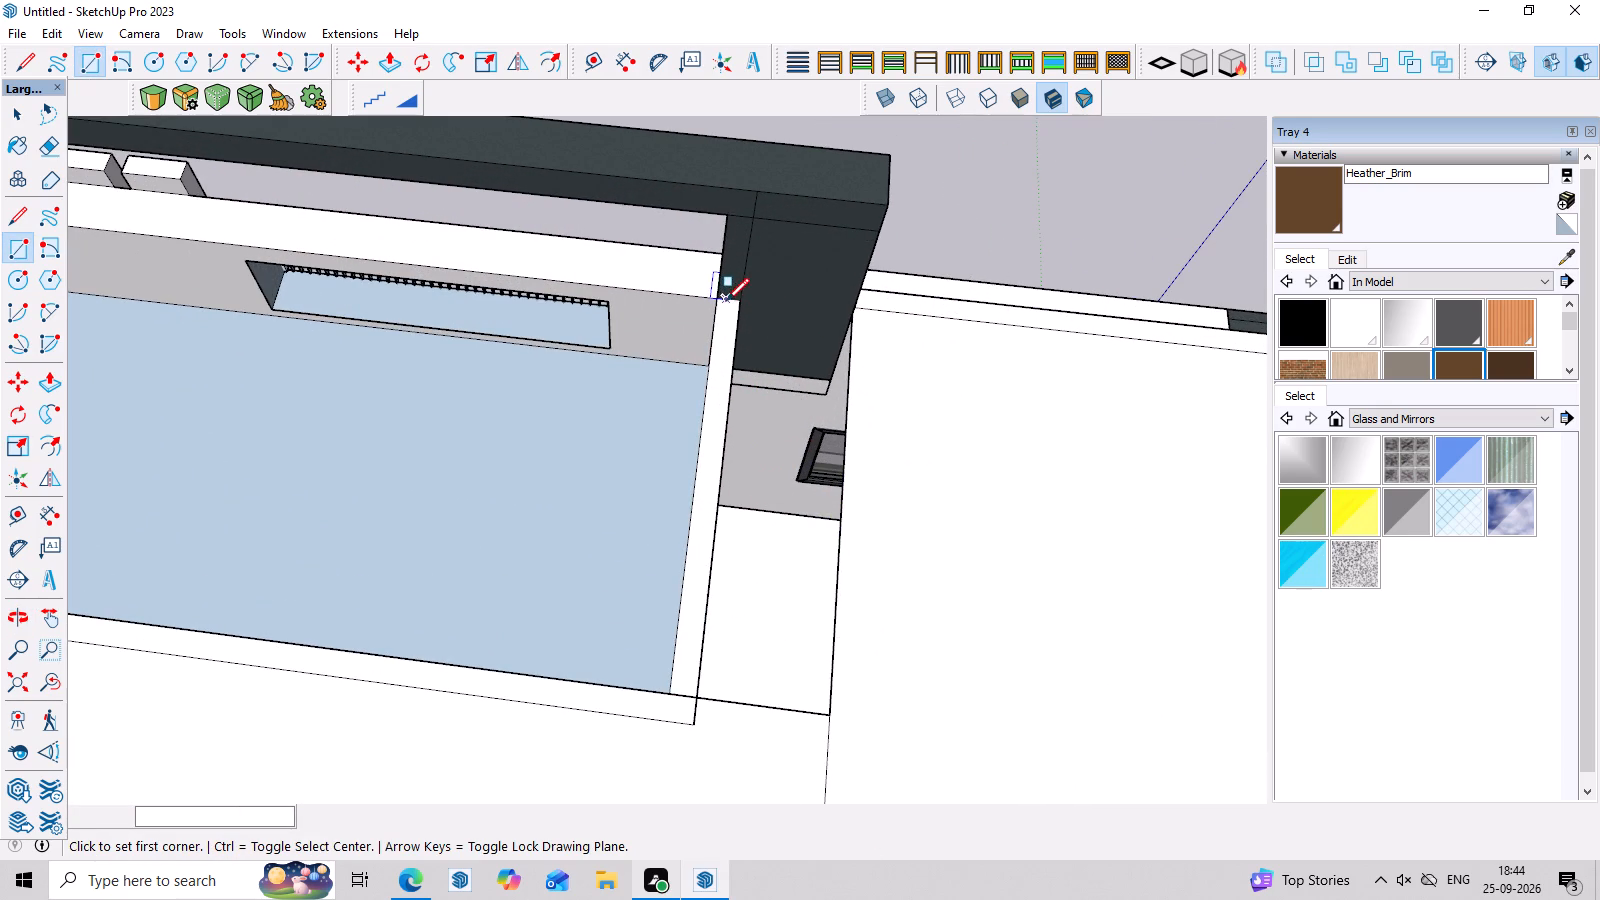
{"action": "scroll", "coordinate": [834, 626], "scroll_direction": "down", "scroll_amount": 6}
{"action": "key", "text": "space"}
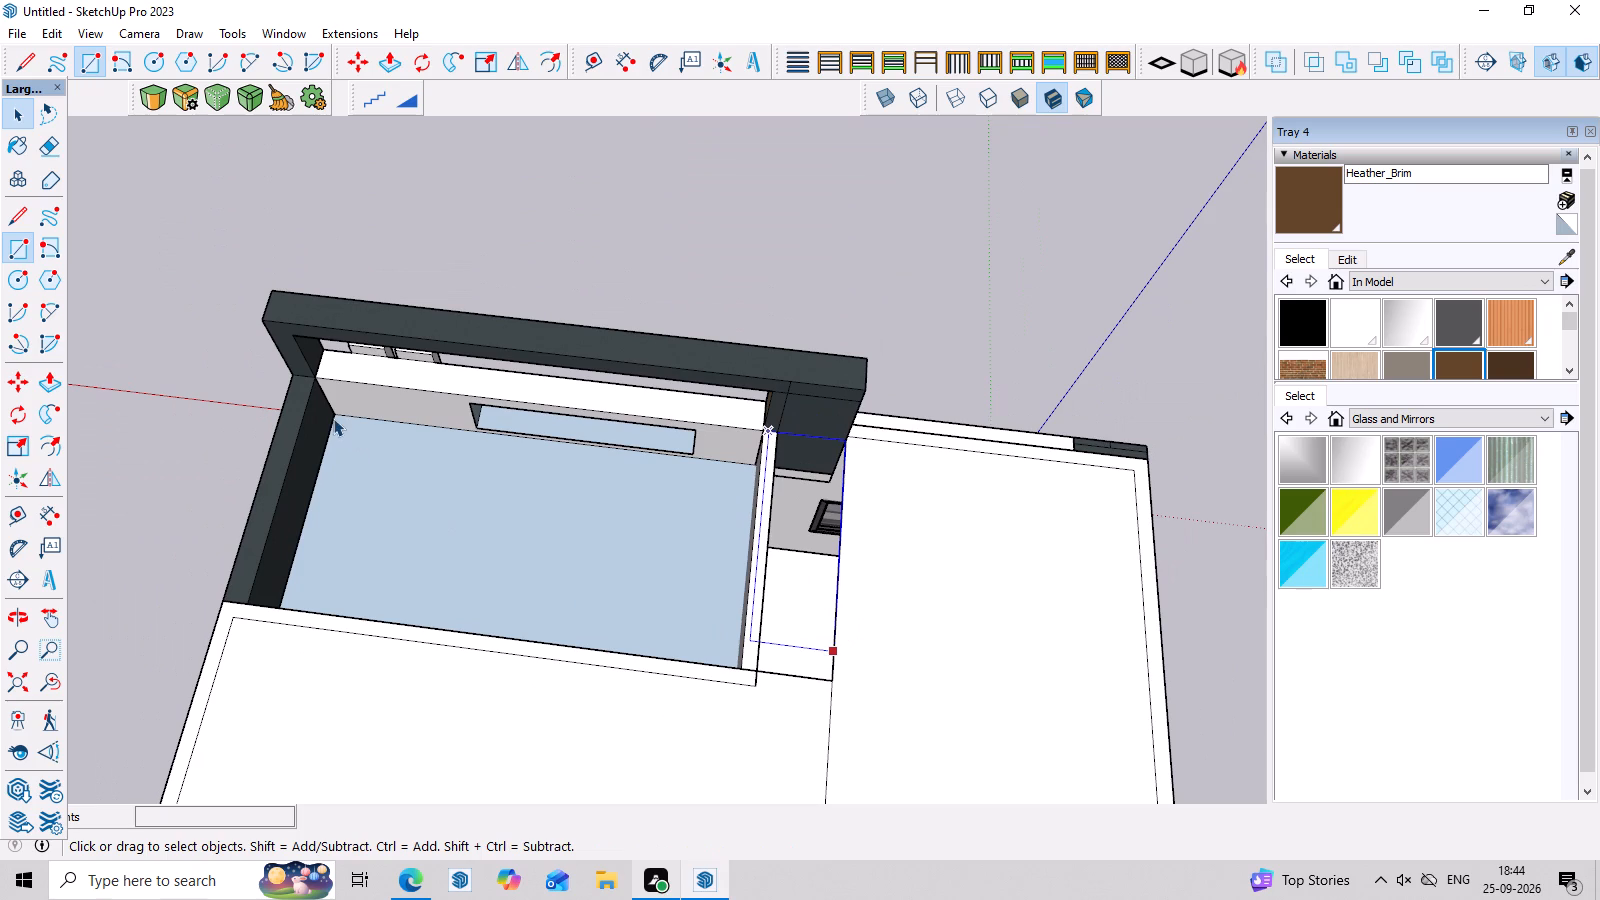
Draw a third rectangle over the terrace and adjoining gap, from the frame's outer corner to the junction of the two roof faces.
{"action": "key", "text": "r"}
{"action": "left_click", "coordinate": [289, 384]}
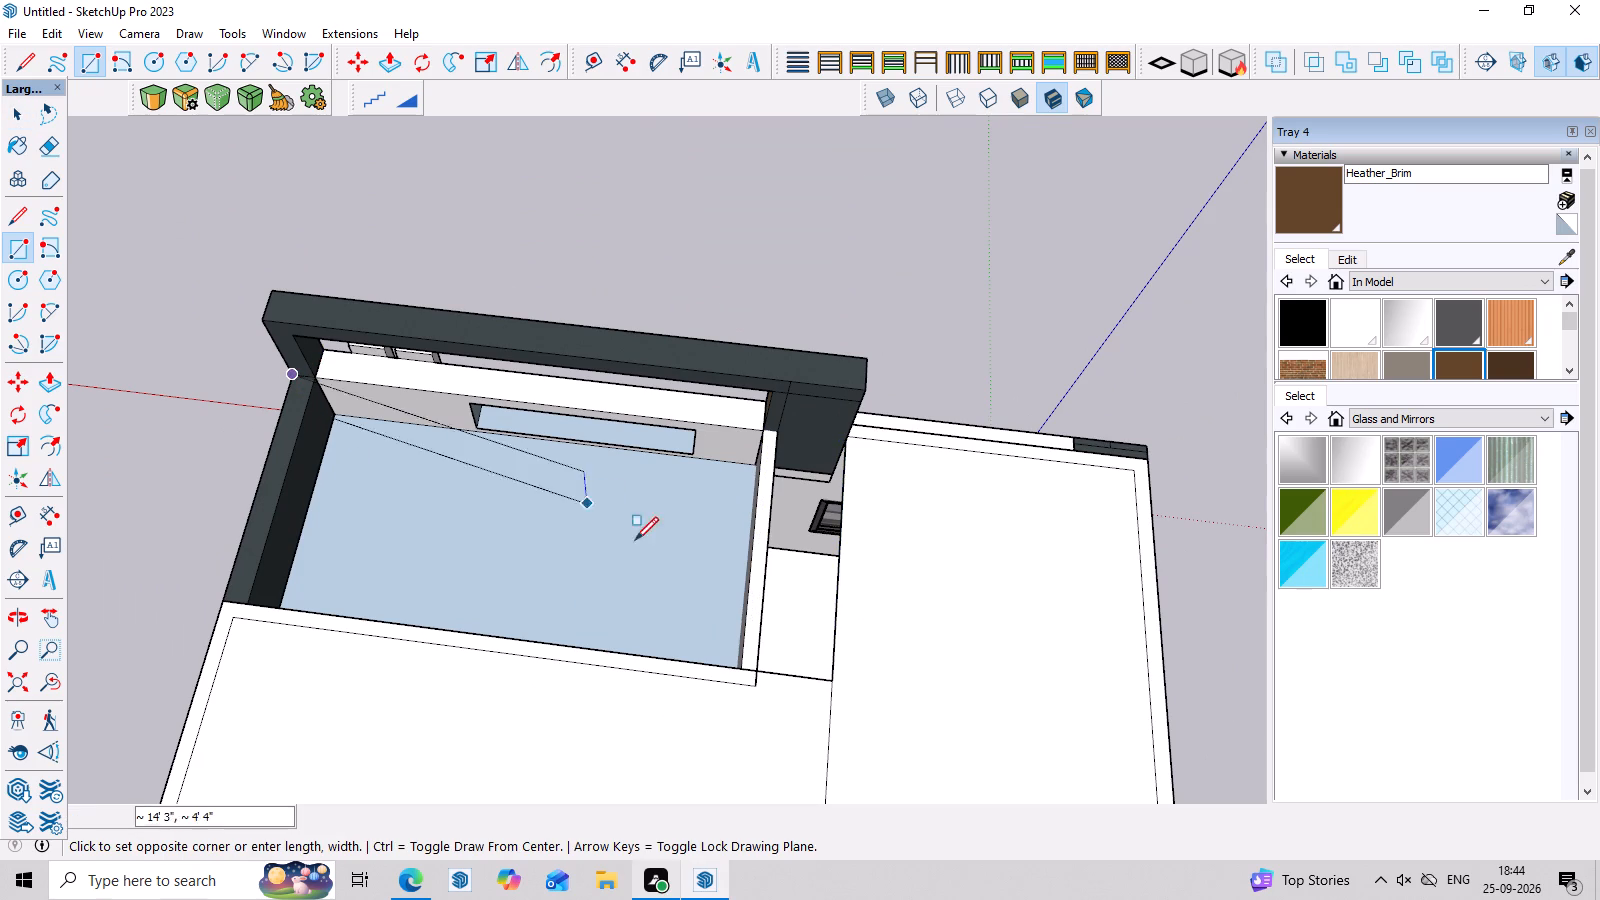
{"action": "left_click", "coordinate": [830, 681]}
Erase the edges dividing the roof faces, including the long seam and the short lines beside the terrace, to merge them into one.
{"action": "scroll", "coordinate": [754, 702], "scroll_direction": "down", "scroll_amount": 4}
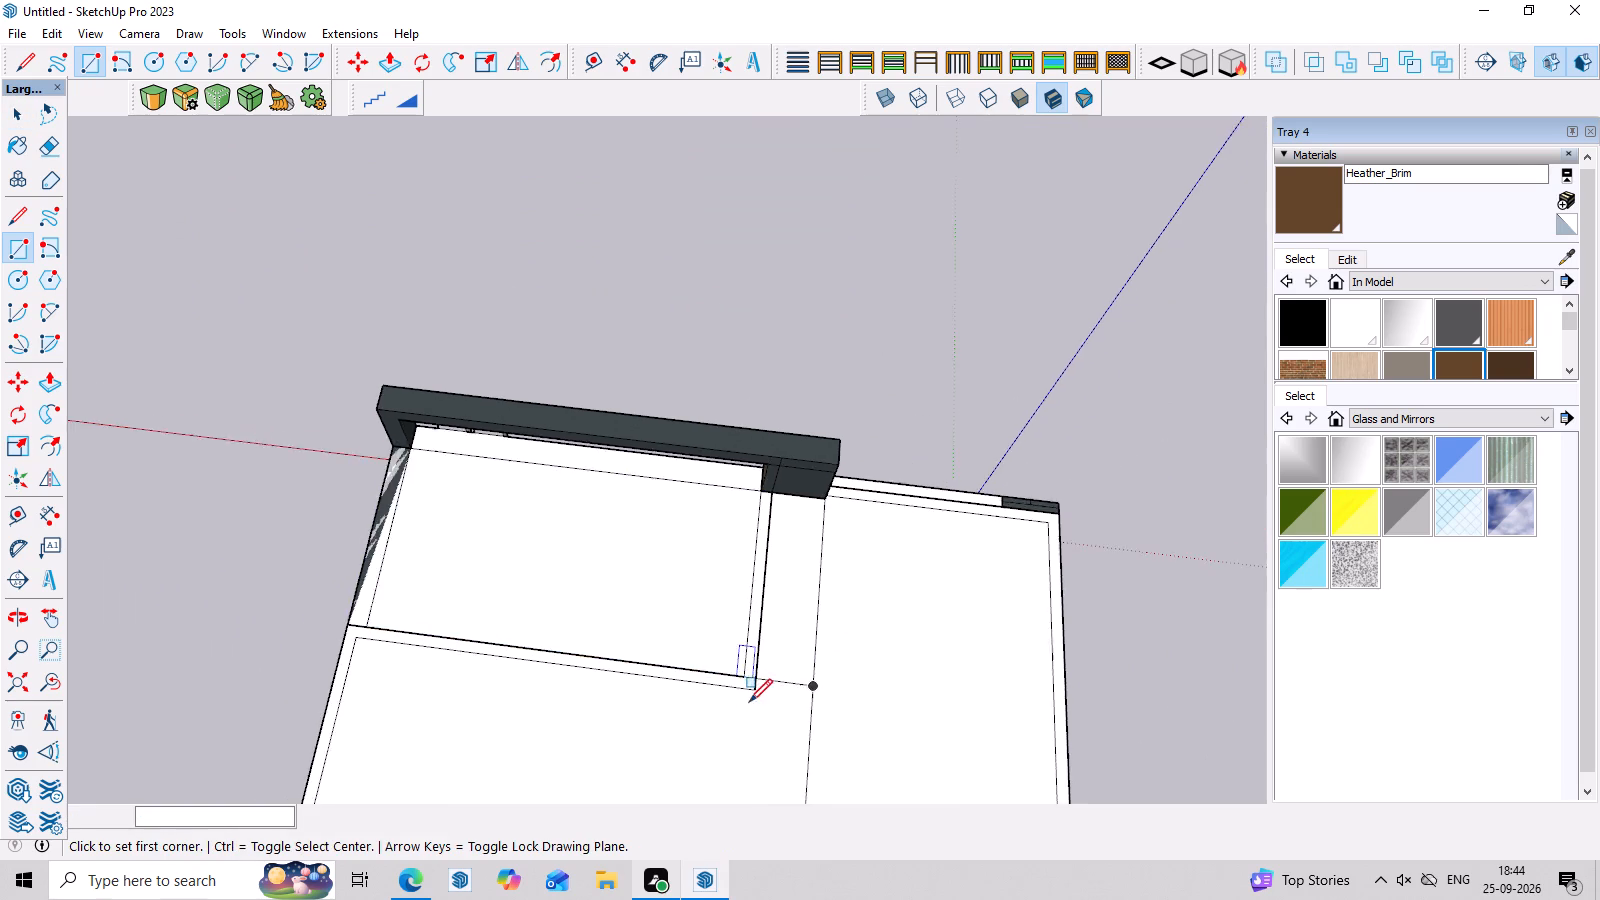
{"action": "scroll", "coordinate": [749, 702], "scroll_direction": "down", "scroll_amount": 4}
{"action": "middle_click_drag", "start_coordinate": [833, 744], "coordinate": [689, 351]}
{"action": "middle_click_drag", "start_coordinate": [704, 653], "coordinate": [704, 706]}
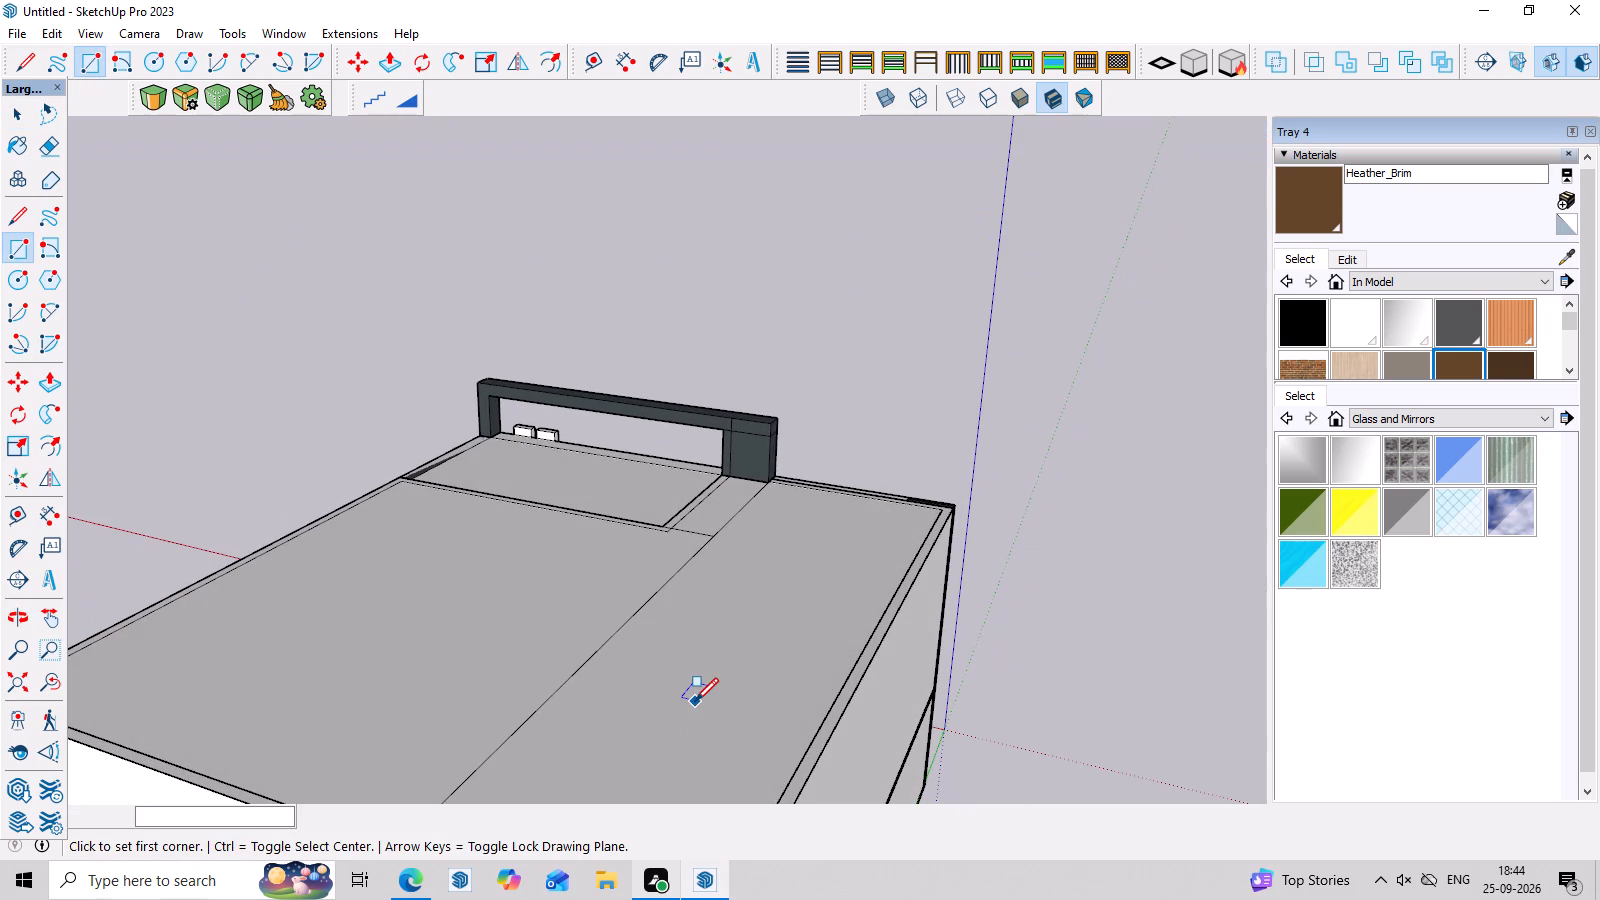
{"action": "key", "text": "r"}
{"action": "key", "text": "e"}
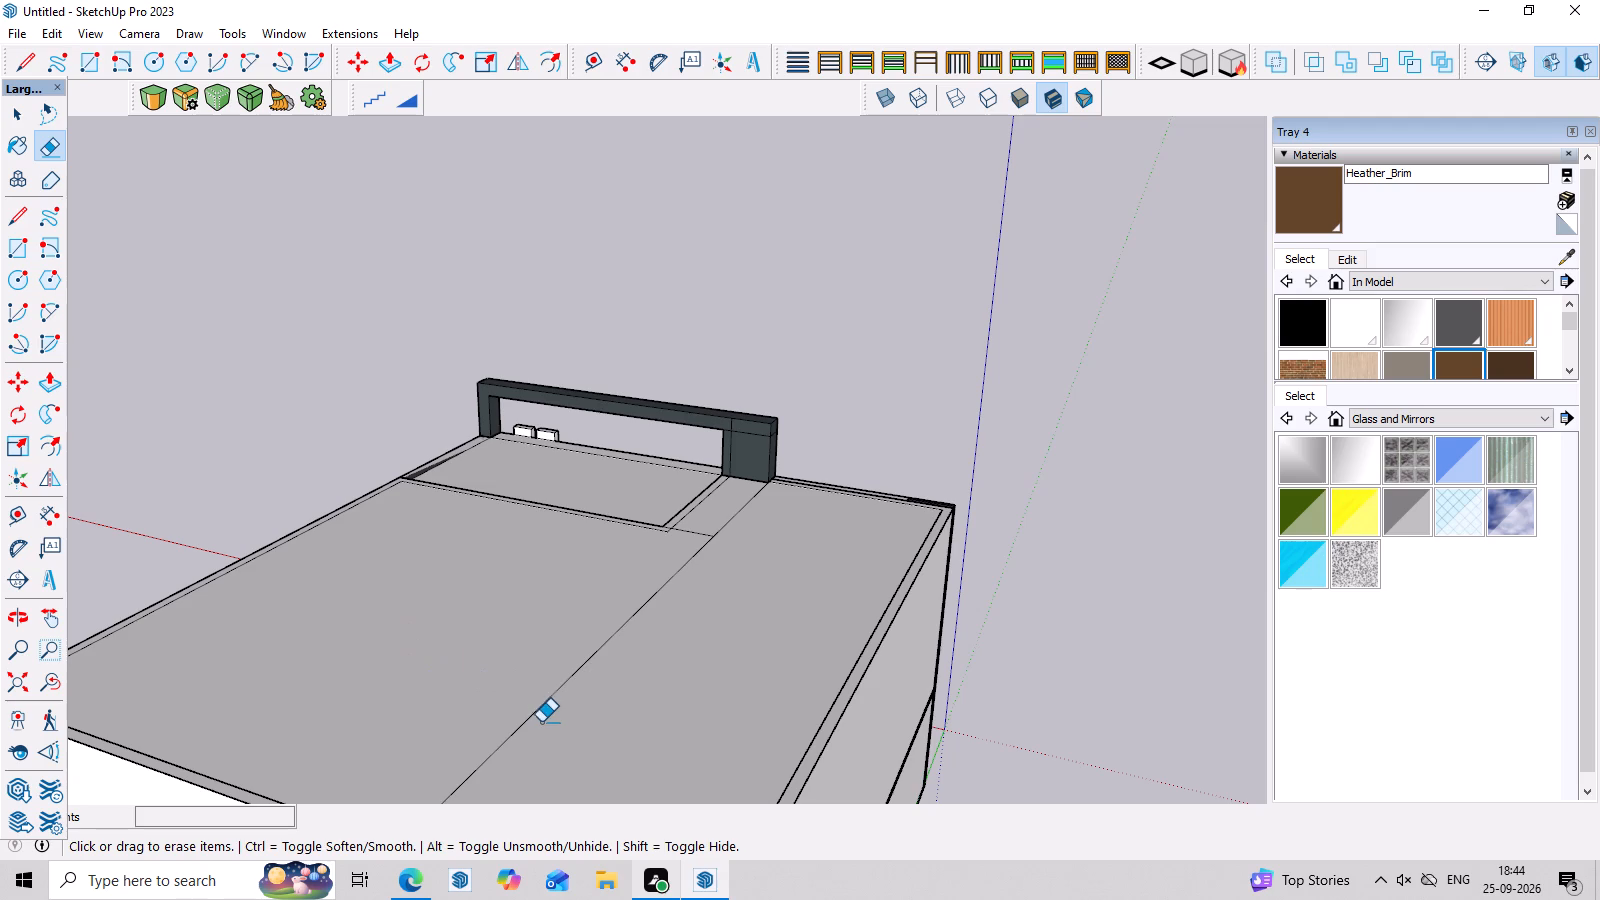
{"action": "left_click", "coordinate": [529, 712]}
{"action": "left_click", "coordinate": [725, 503]}
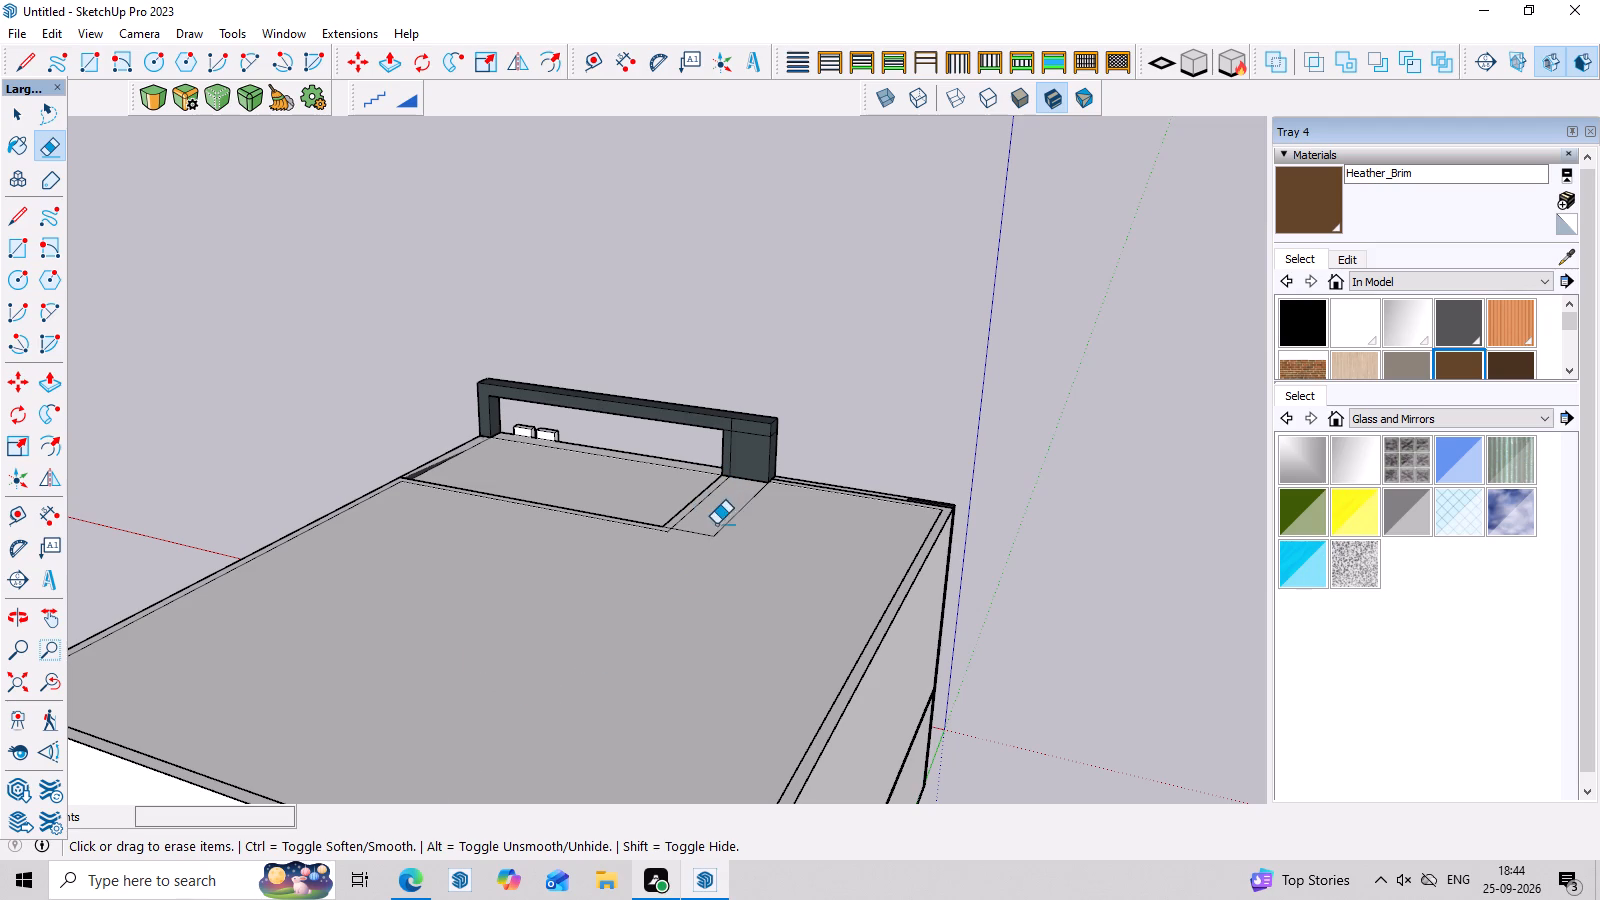
{"action": "left_click", "coordinate": [721, 524]}
{"action": "left_click_drag", "start_coordinate": [696, 535], "coordinate": [690, 549]}
{"action": "middle_click_drag", "start_coordinate": [671, 529], "coordinate": [680, 665]}
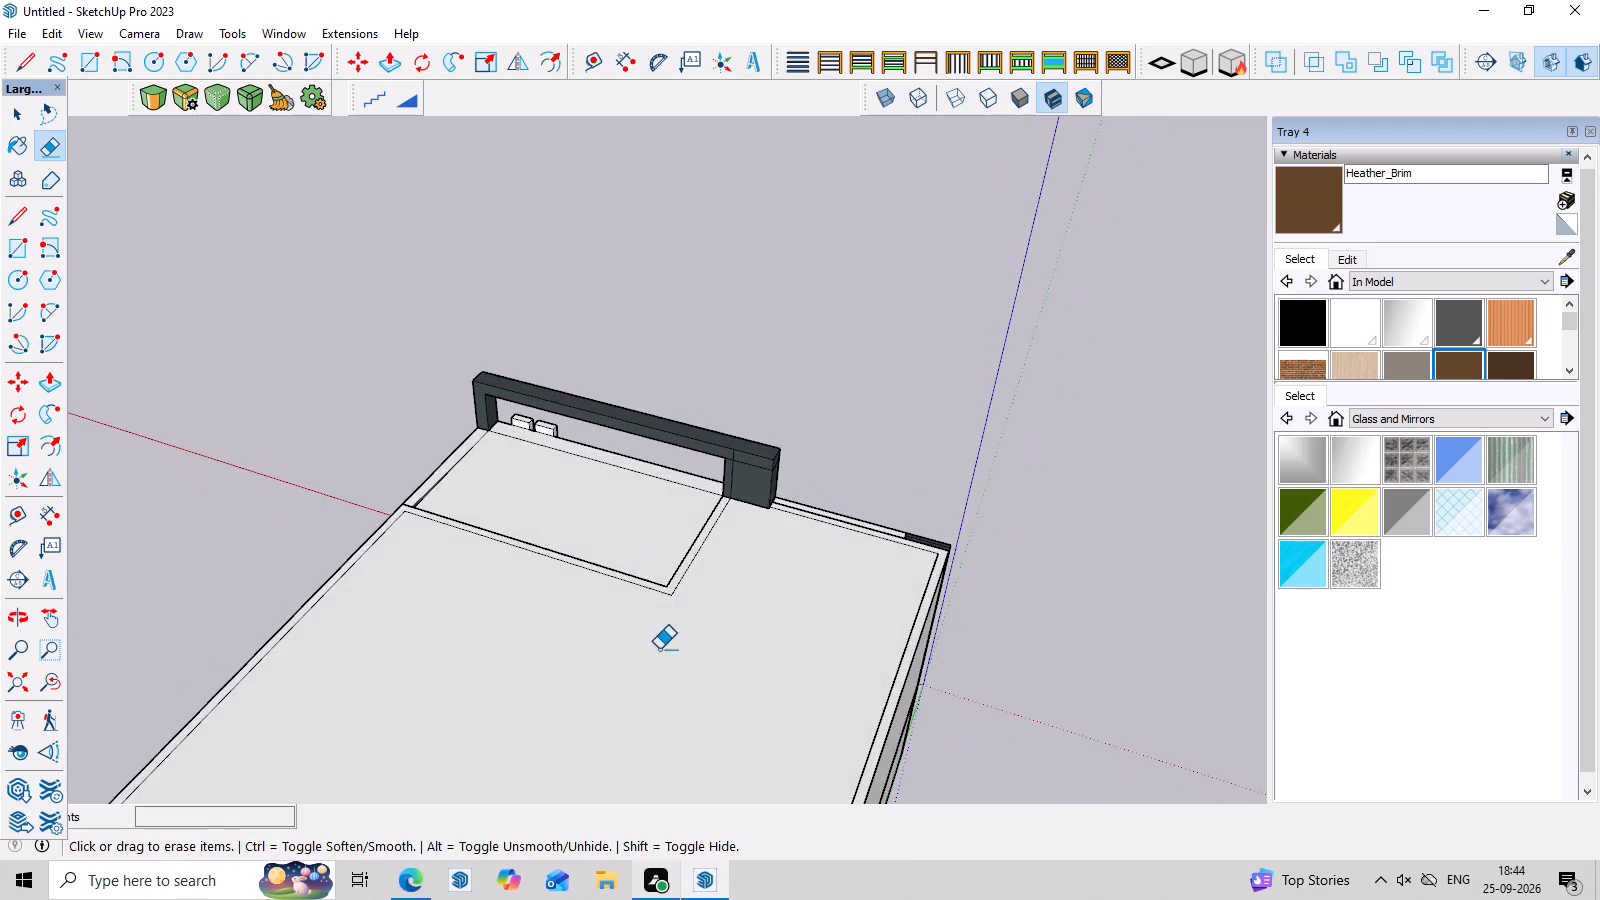
Push/Pull the merged roof face upward 4" to form a slab over the whole house.
{"action": "scroll", "coordinate": [632, 572], "scroll_direction": "up", "scroll_amount": 3}
{"action": "middle_click_drag", "start_coordinate": [631, 543], "coordinate": [643, 667]}
{"action": "key", "text": "space"}
{"action": "left_click", "coordinate": [601, 521]}
{"action": "scroll", "coordinate": [623, 570], "scroll_direction": "down", "scroll_amount": 3}
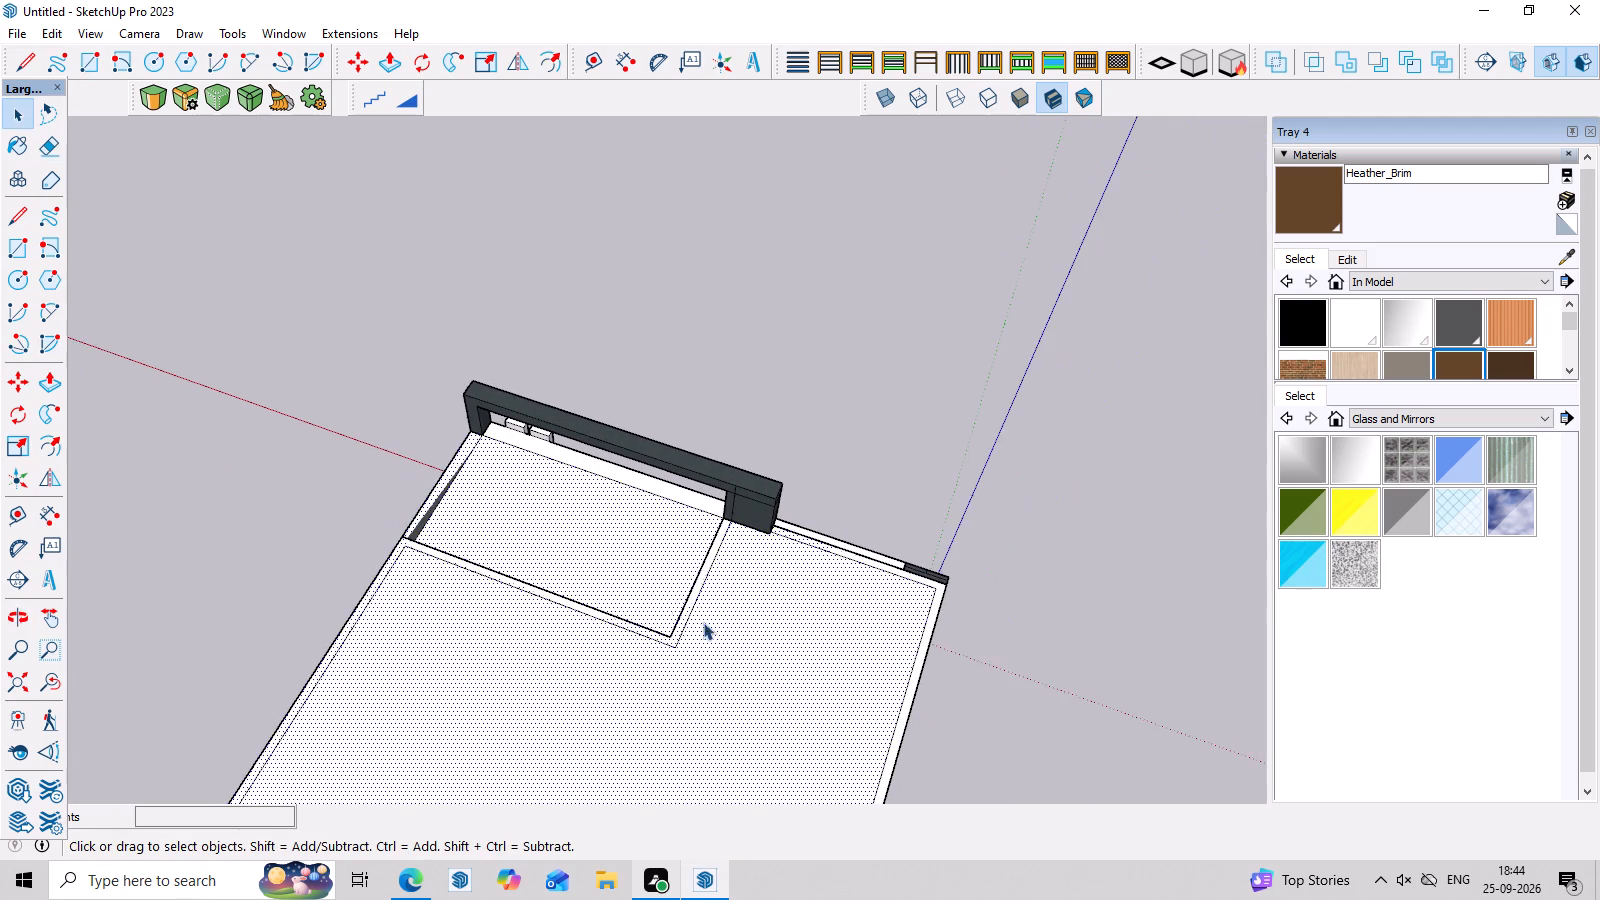
{"action": "middle_click_drag", "start_coordinate": [729, 637], "coordinate": [302, 464]}
{"action": "scroll", "coordinate": [317, 468], "scroll_direction": "down", "scroll_amount": 3}
{"action": "middle_click_drag", "start_coordinate": [841, 654], "coordinate": [191, 562]}
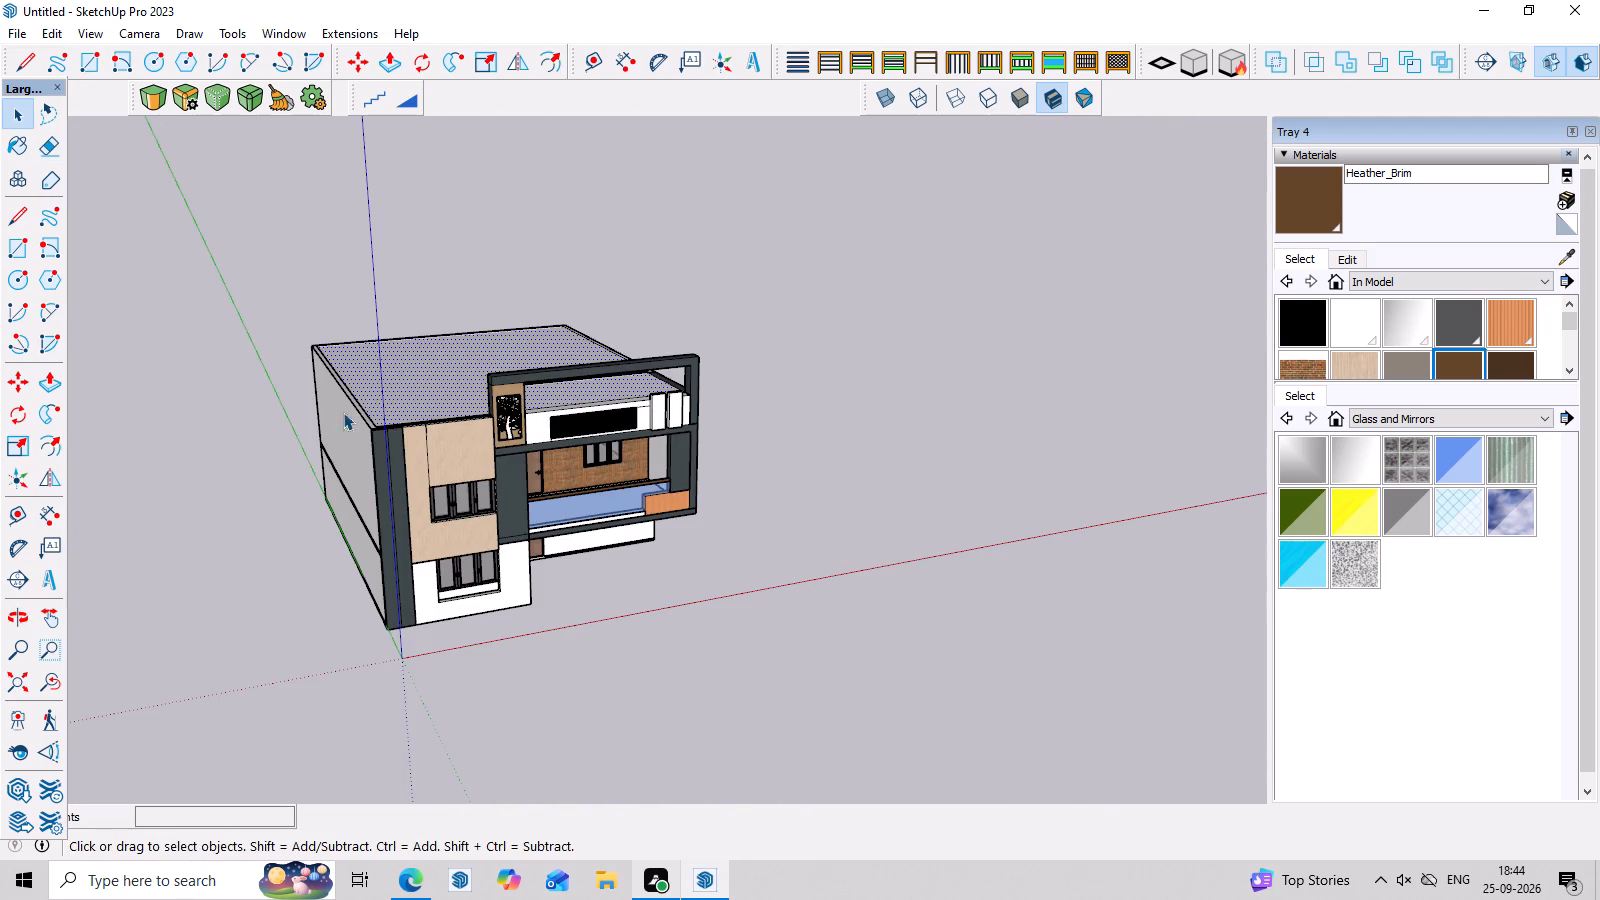
{"action": "key", "text": "p"}
{"action": "left_click", "coordinate": [417, 411]}
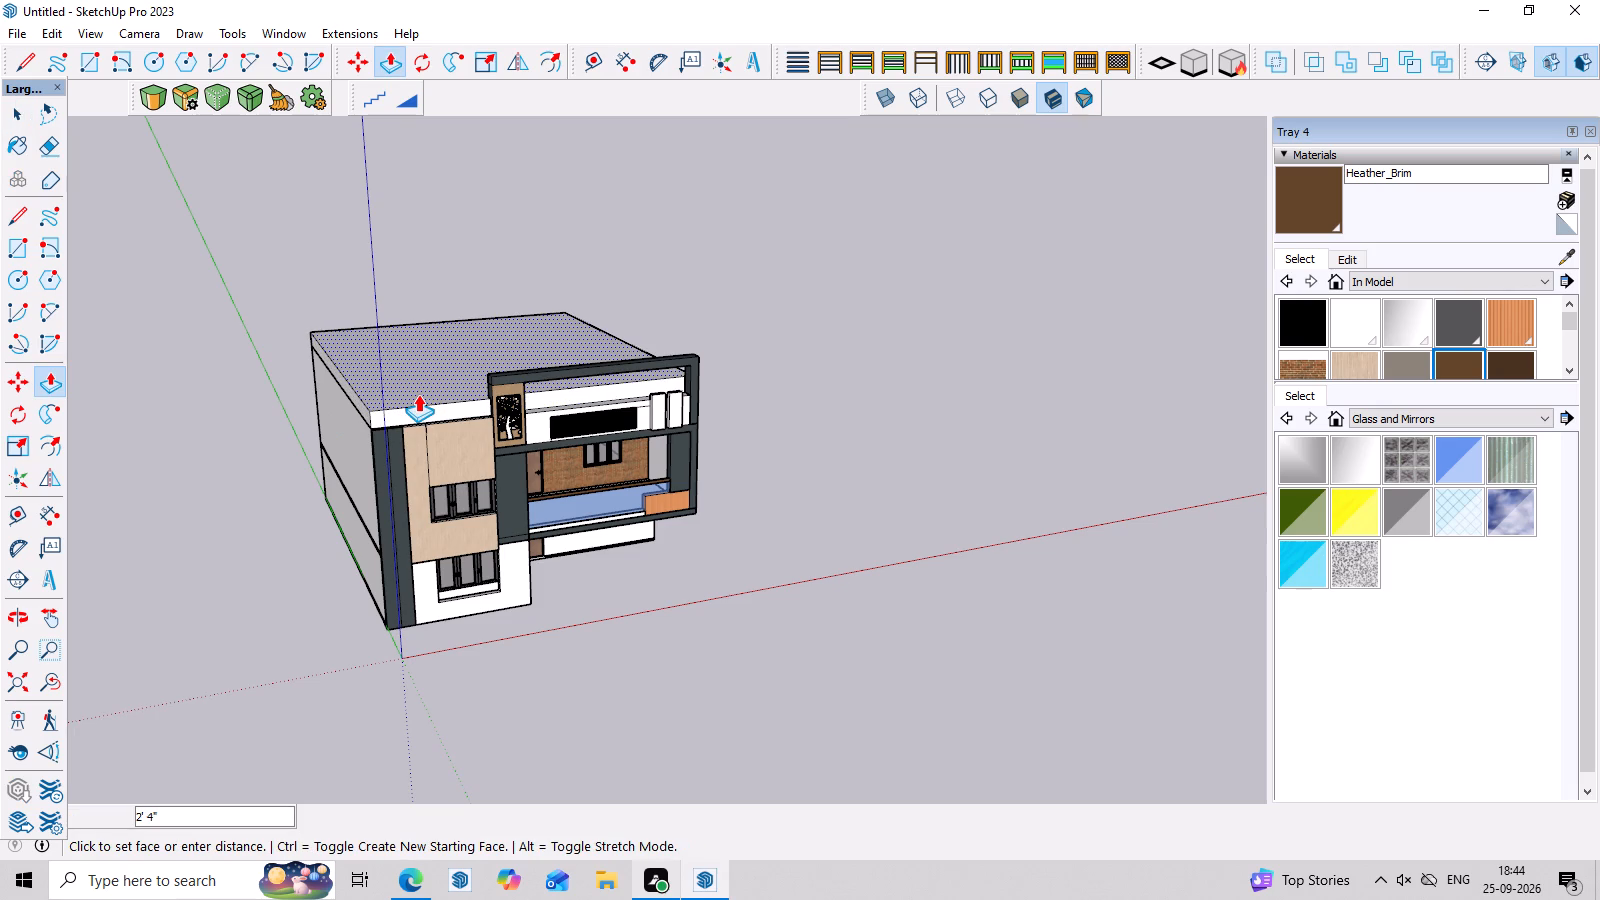
{"action": "key", "text": "1"}
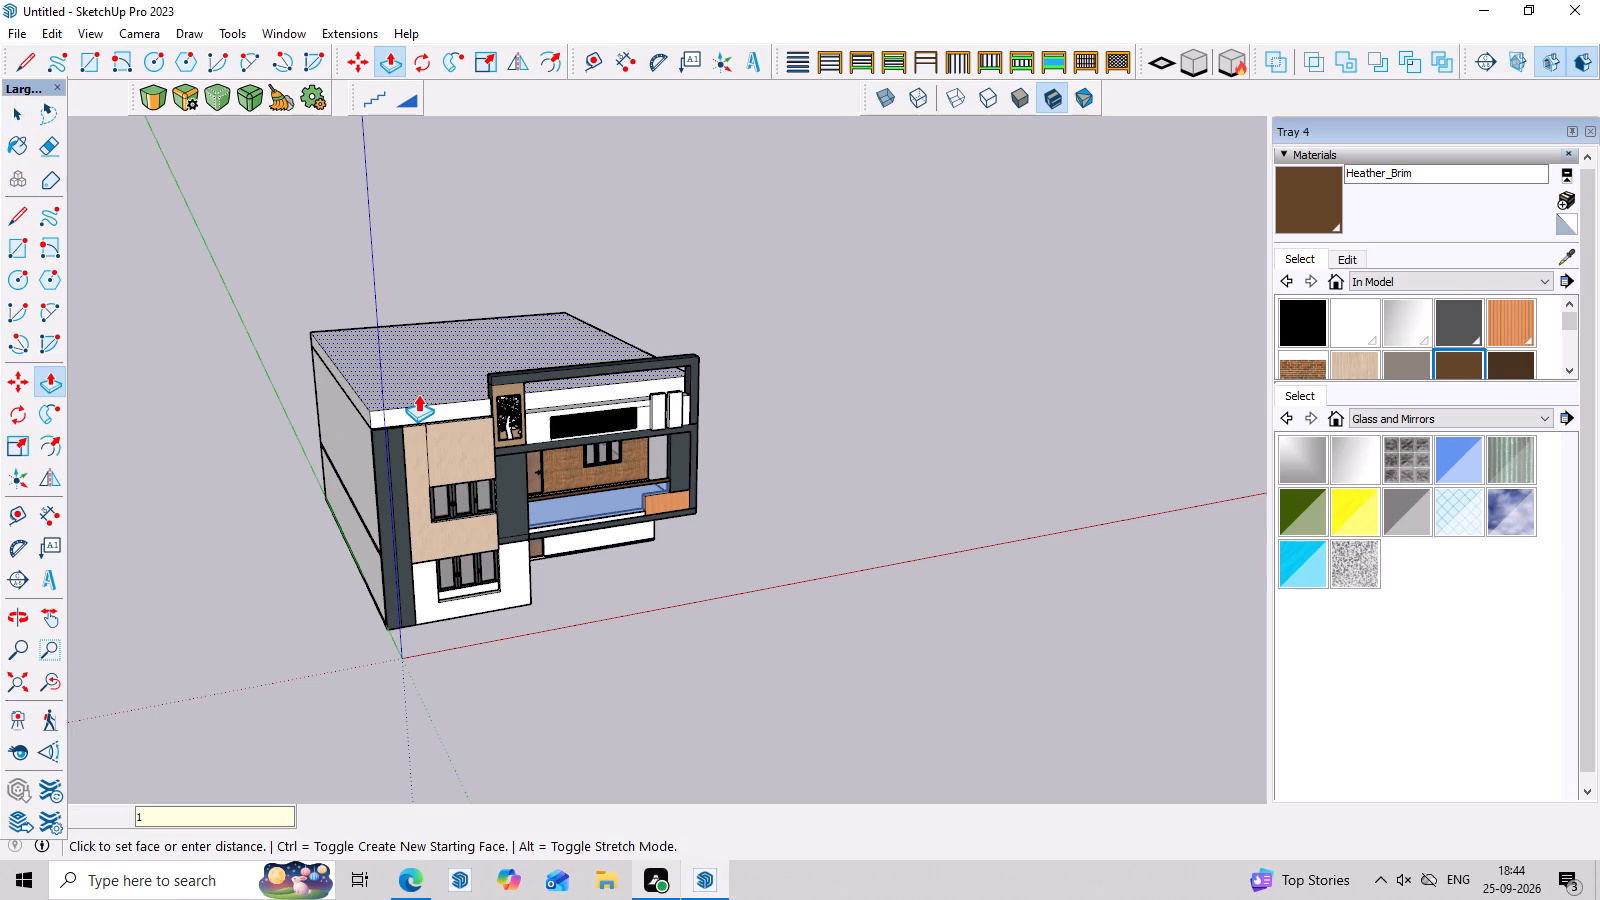
{"action": "key", "text": "BackSpace"}
{"action": "key", "text": "4"}
{"action": "key", "text": "Return"}
Open the dark front corner column group and delete the two lengthwise edges dividing its top face.
{"action": "middle_click_drag", "start_coordinate": [497, 447], "coordinate": [301, 452]}
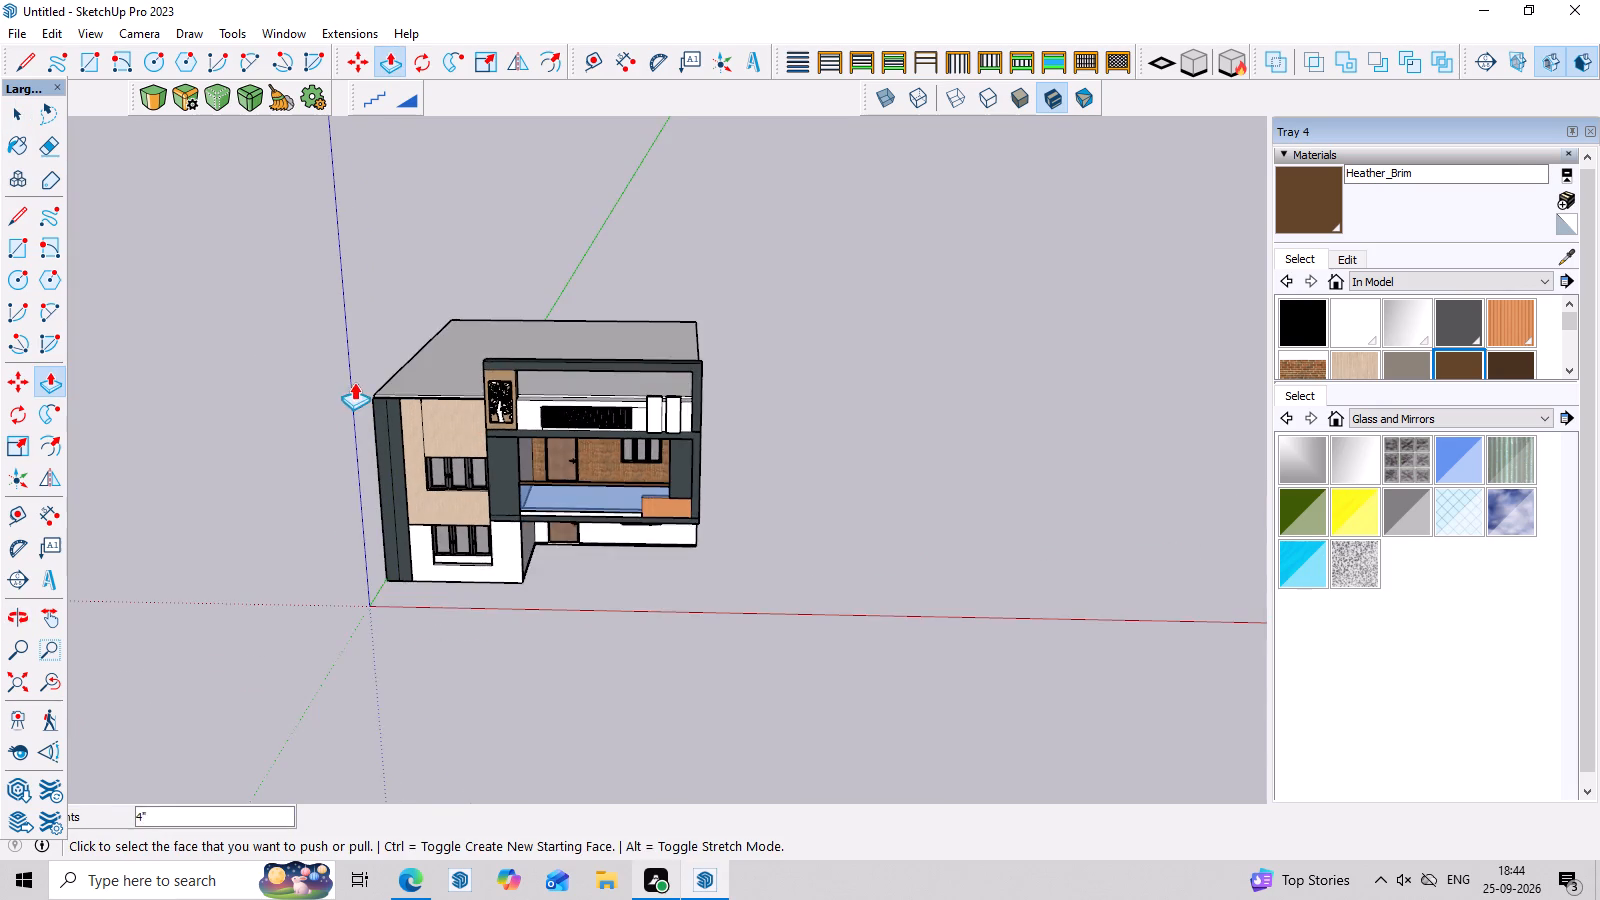
{"action": "scroll", "coordinate": [360, 377], "scroll_direction": "up", "scroll_amount": 6}
{"action": "middle_click_drag", "start_coordinate": [721, 575], "coordinate": [748, 596]}
{"action": "middle_click_drag", "start_coordinate": [655, 538], "coordinate": [662, 598]}
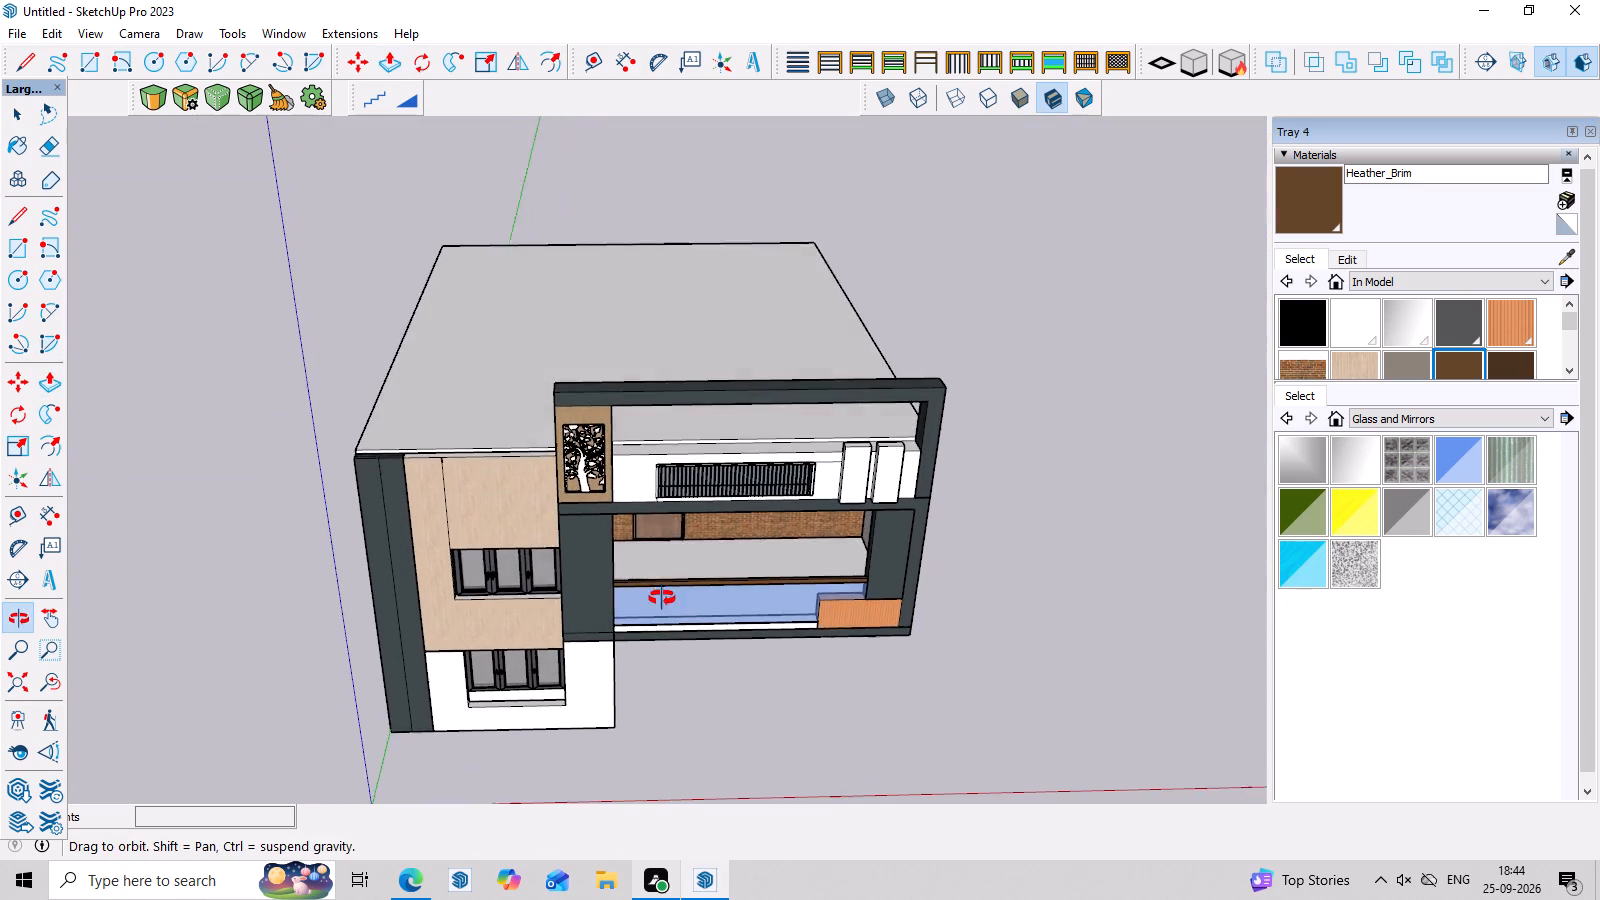
{"action": "middle_click_drag", "start_coordinate": [662, 598], "coordinate": [664, 599]}
{"action": "scroll", "coordinate": [393, 365], "scroll_direction": "up", "scroll_amount": 5}
{"action": "middle_click_drag", "start_coordinate": [422, 467], "coordinate": [441, 570]}
{"action": "key", "text": "space"}
{"action": "scroll", "coordinate": [392, 527], "scroll_direction": "up", "scroll_amount": 2}
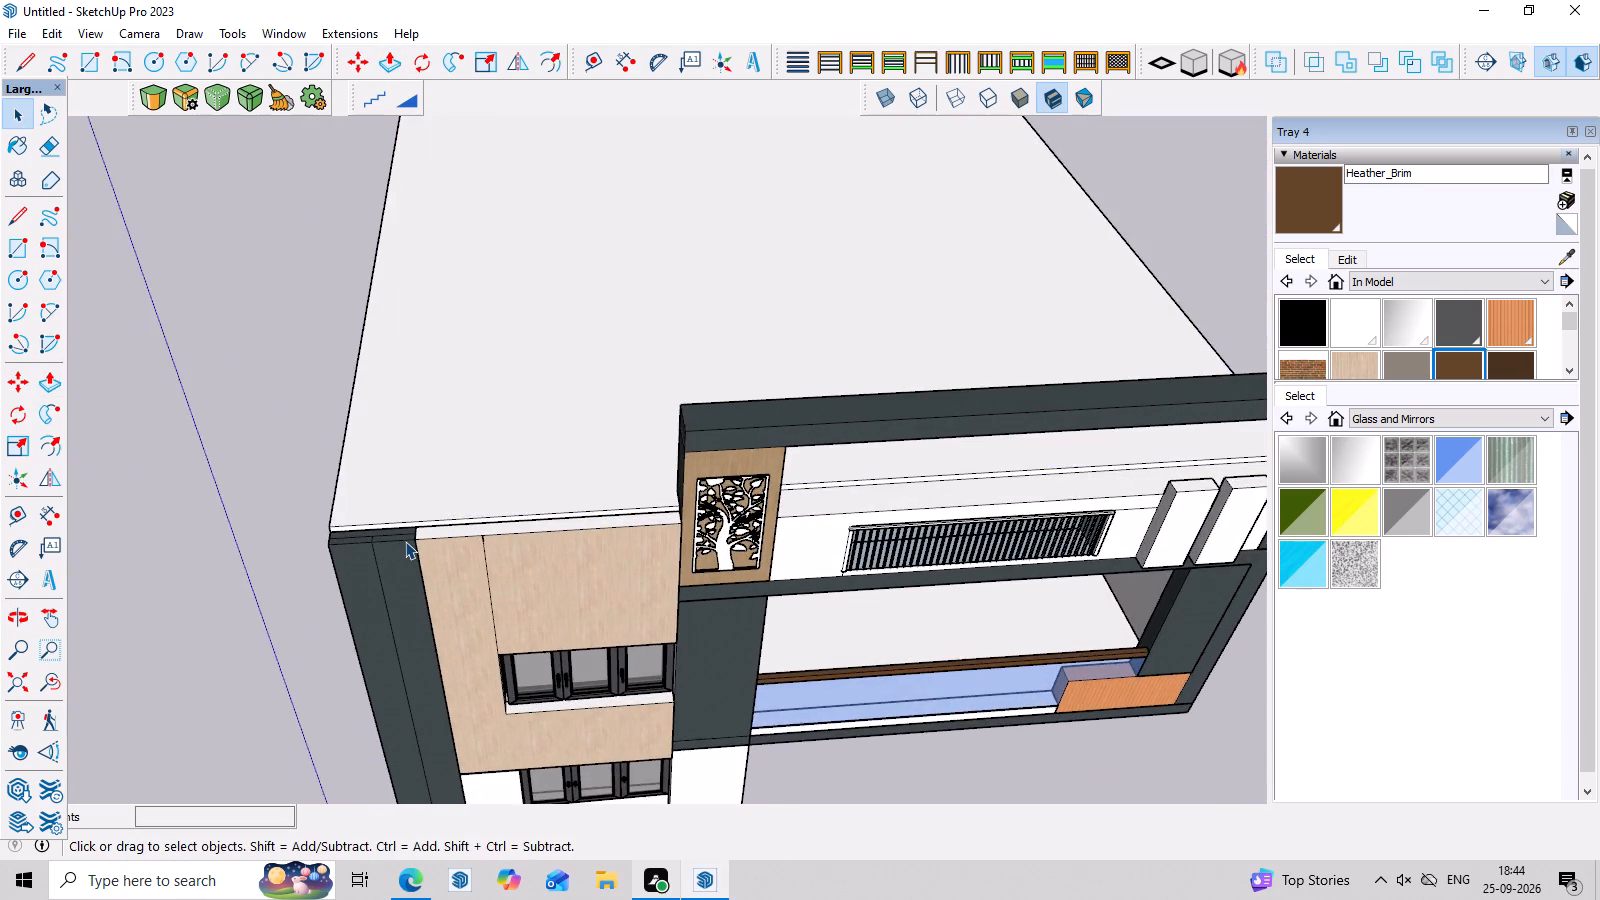
{"action": "double_click", "coordinate": [405, 541]}
{"action": "scroll", "coordinate": [406, 541], "scroll_direction": "up", "scroll_amount": 3}
{"action": "left_click", "coordinate": [406, 541]}
{"action": "left_click", "coordinate": [398, 528]}
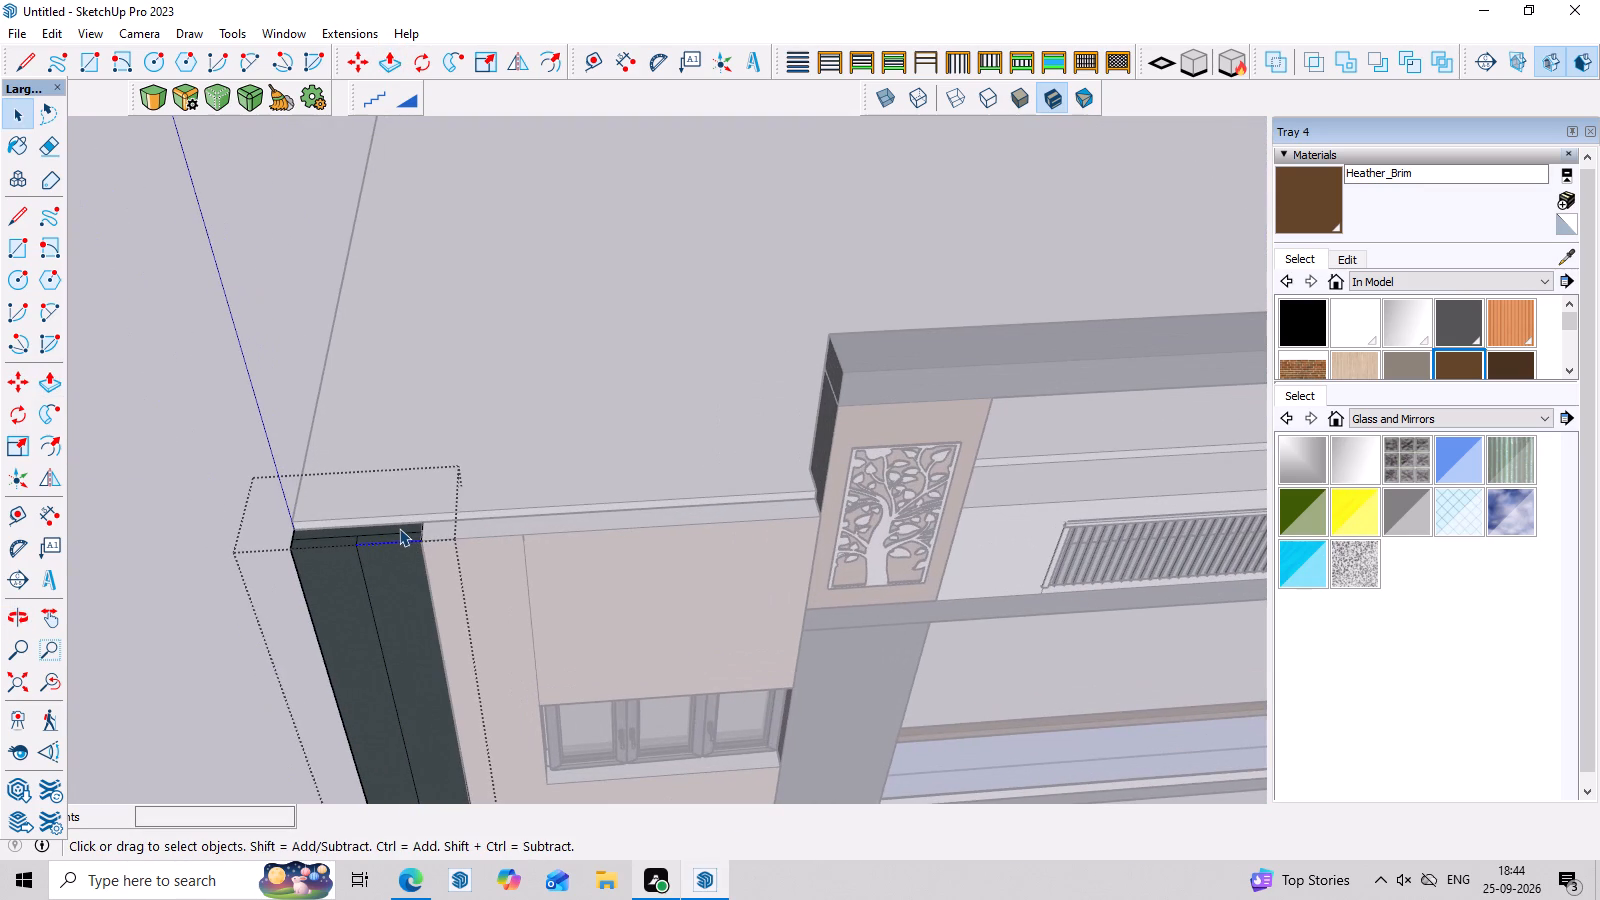
{"action": "left_click", "coordinate": [402, 536]}
{"action": "scroll", "coordinate": [402, 536], "scroll_direction": "up", "scroll_amount": 6}
{"action": "middle_click_drag", "start_coordinate": [402, 536], "coordinate": [409, 597]}
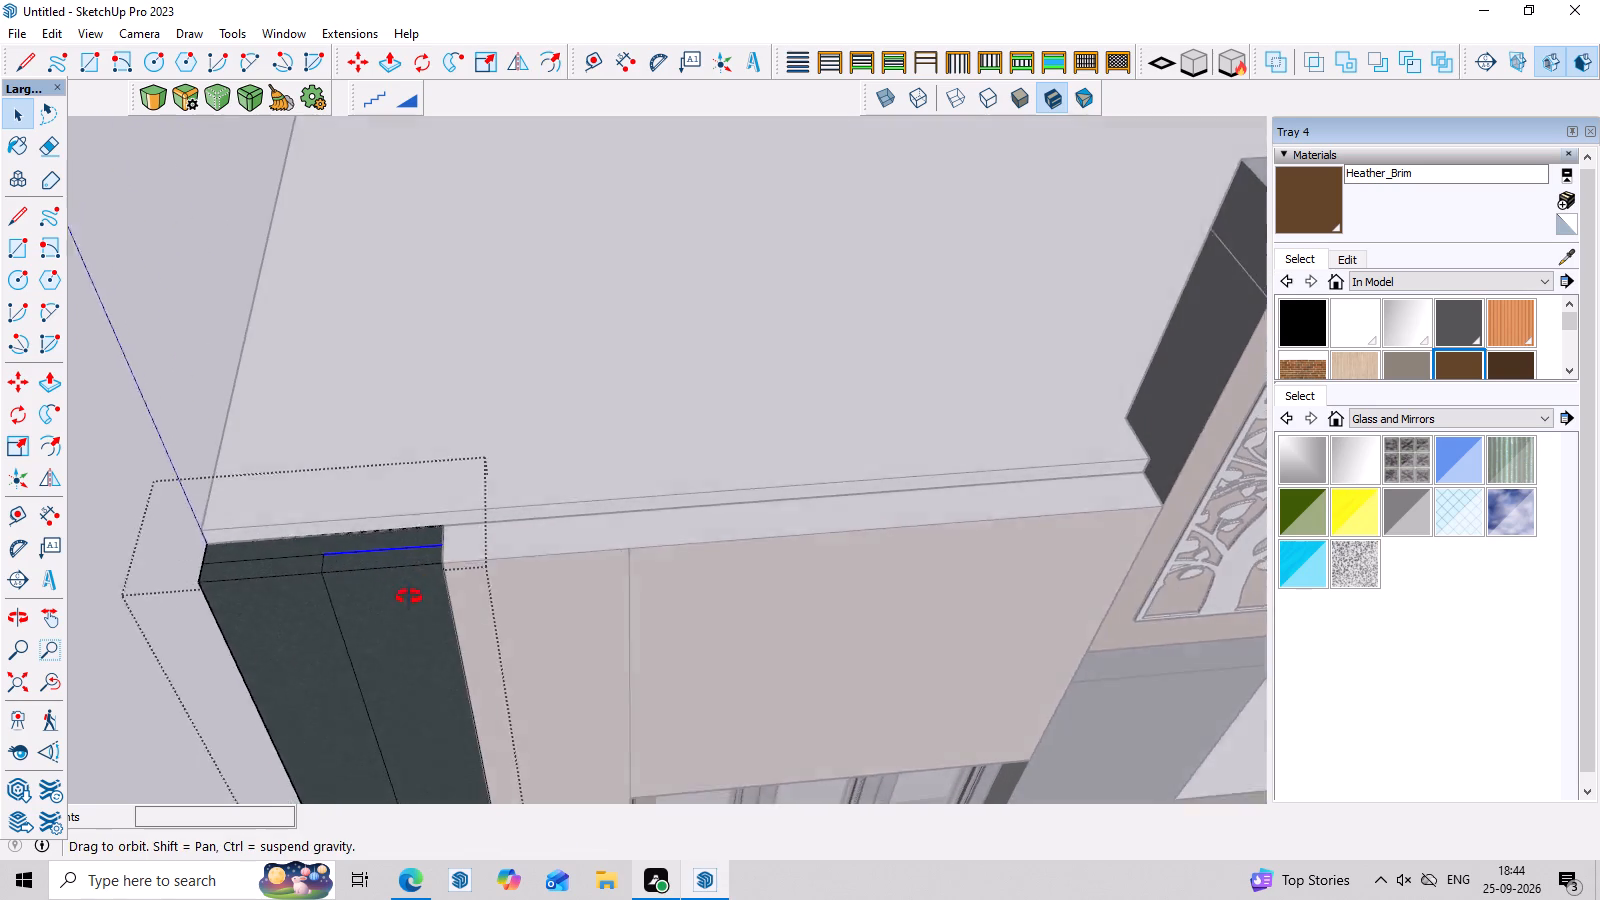
{"action": "middle_click_drag", "start_coordinate": [409, 597], "coordinate": [408, 618]}
{"action": "key", "text": "Delete"}
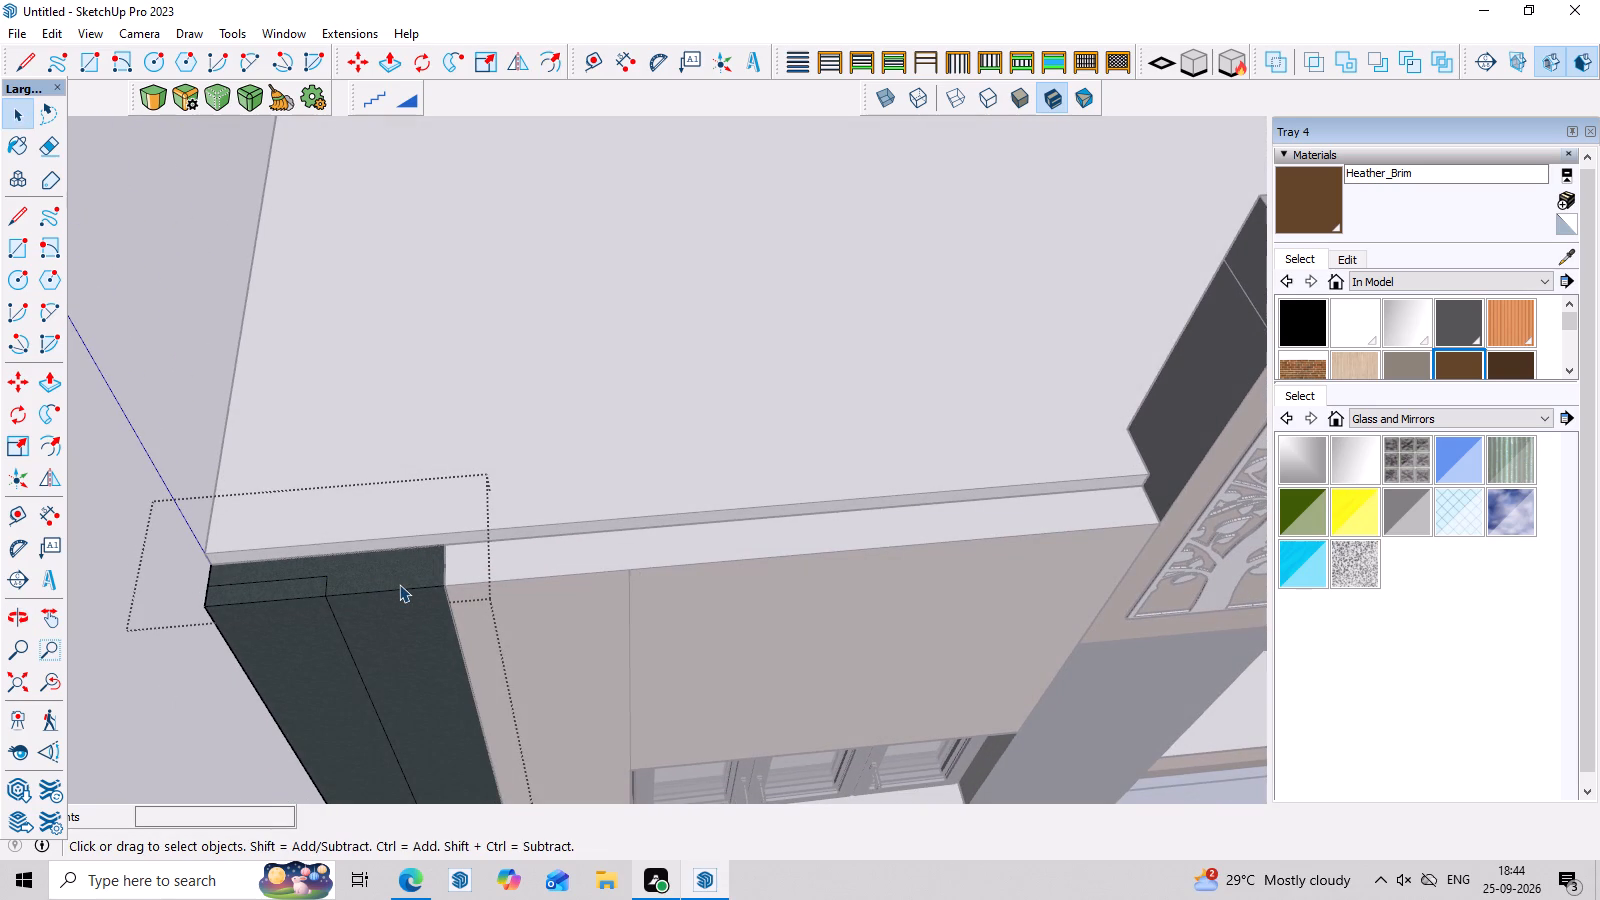
{"action": "left_click", "coordinate": [315, 574]}
{"action": "key", "text": "Delete"}
Push/Pull the dark corner column's top face upward so the column rises well above the roof slab.
{"action": "left_click", "coordinate": [409, 574]}
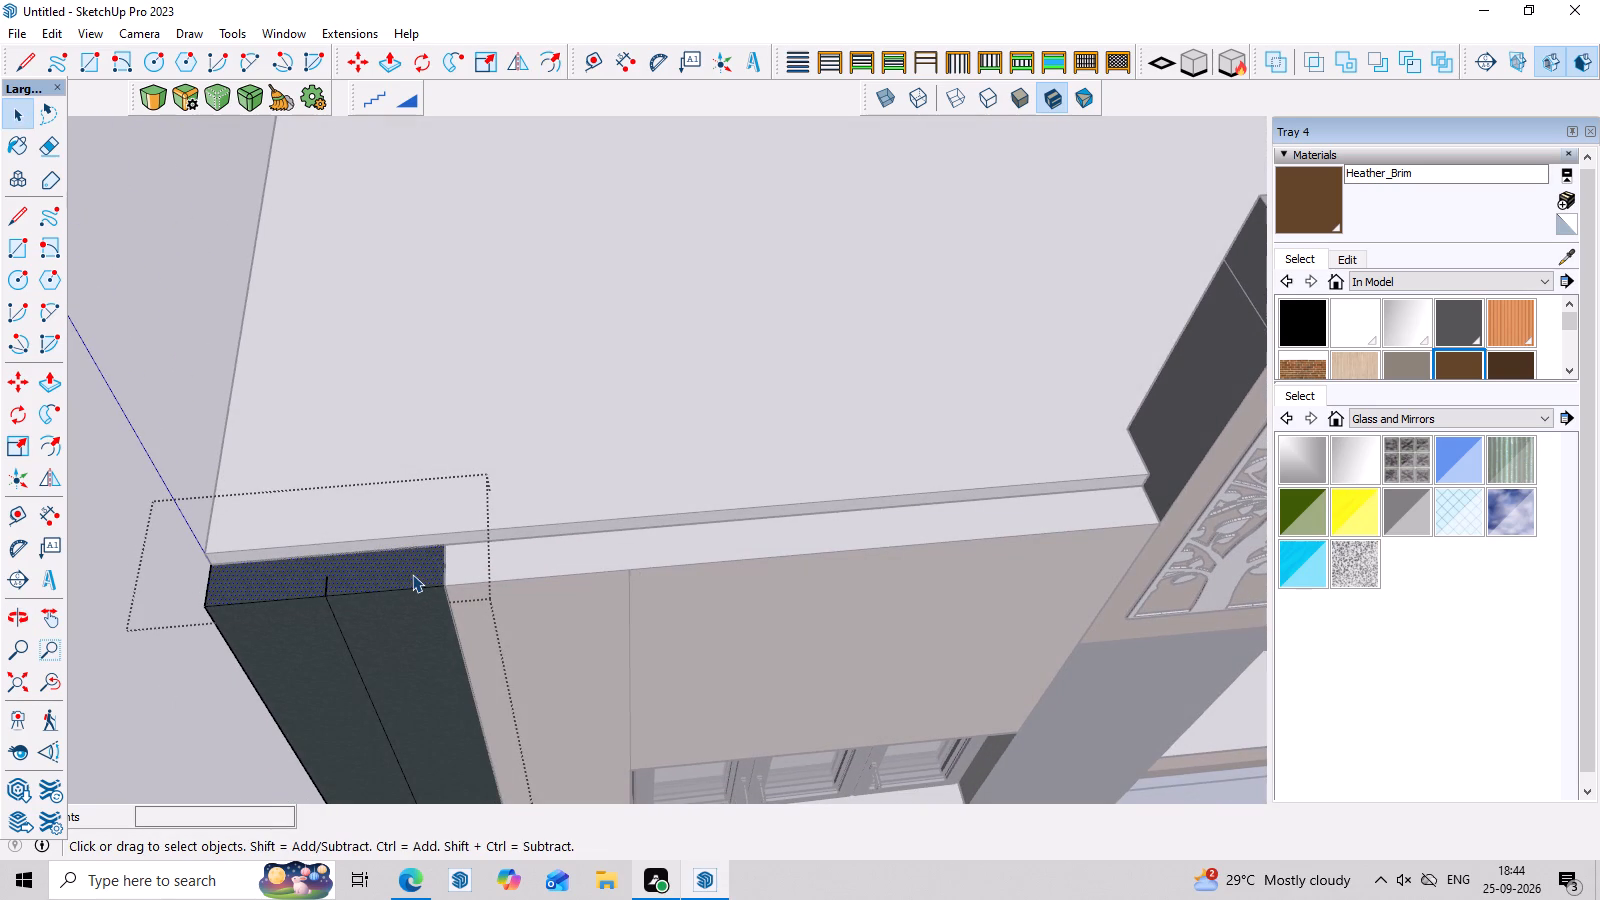
{"action": "key", "text": "p"}
{"action": "left_click", "coordinate": [411, 574]}
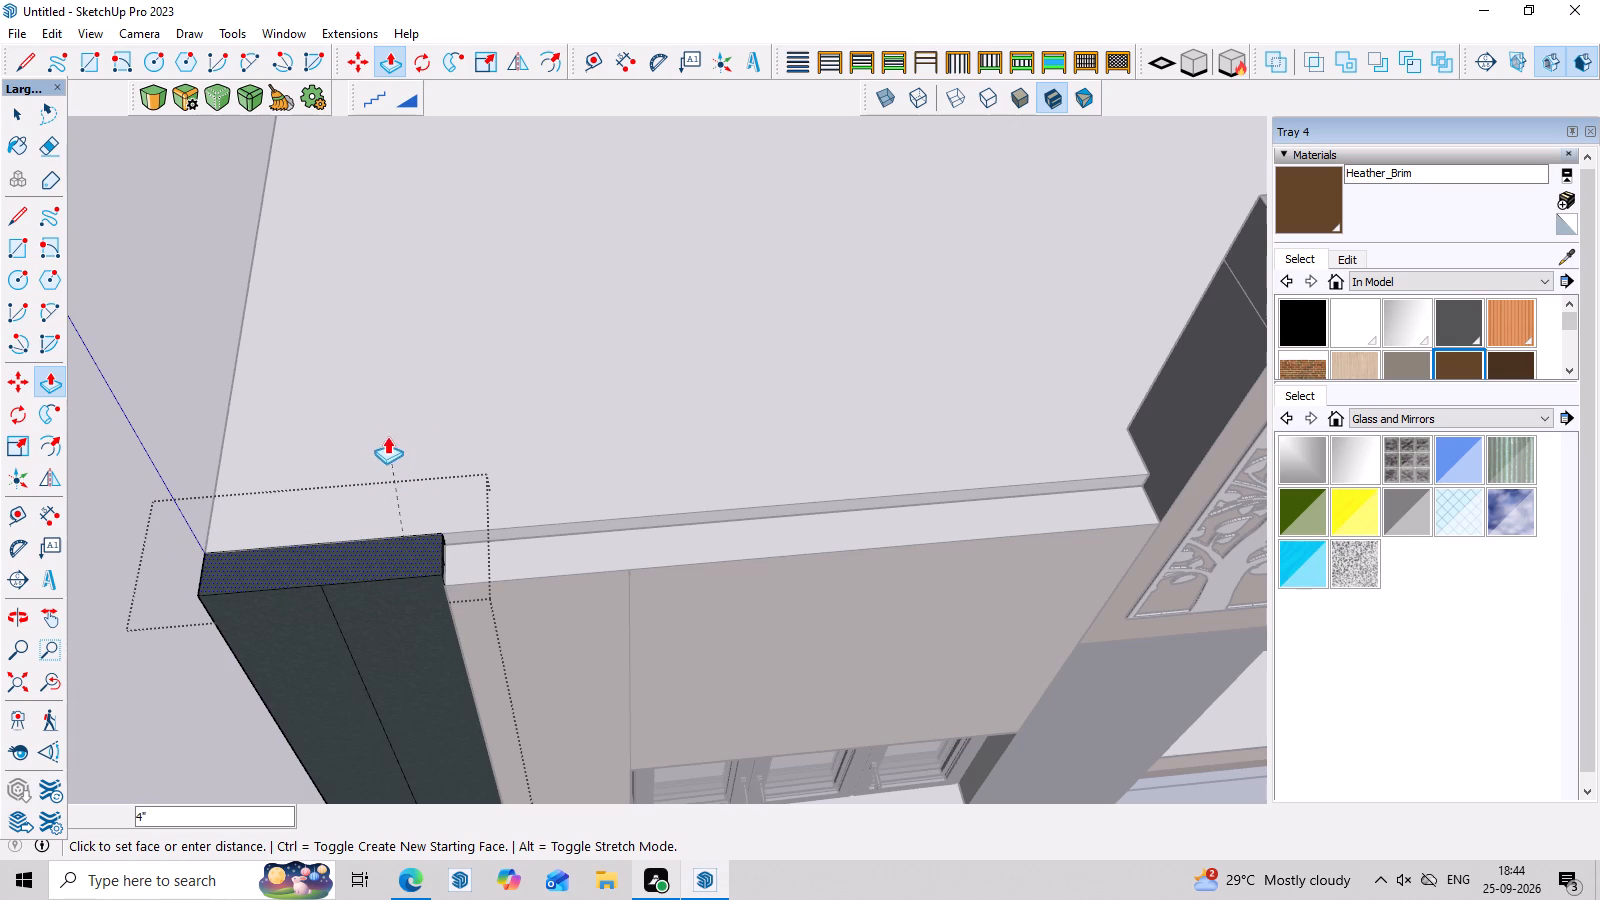
{"action": "middle_click_drag", "start_coordinate": [436, 528], "coordinate": [437, 300]}
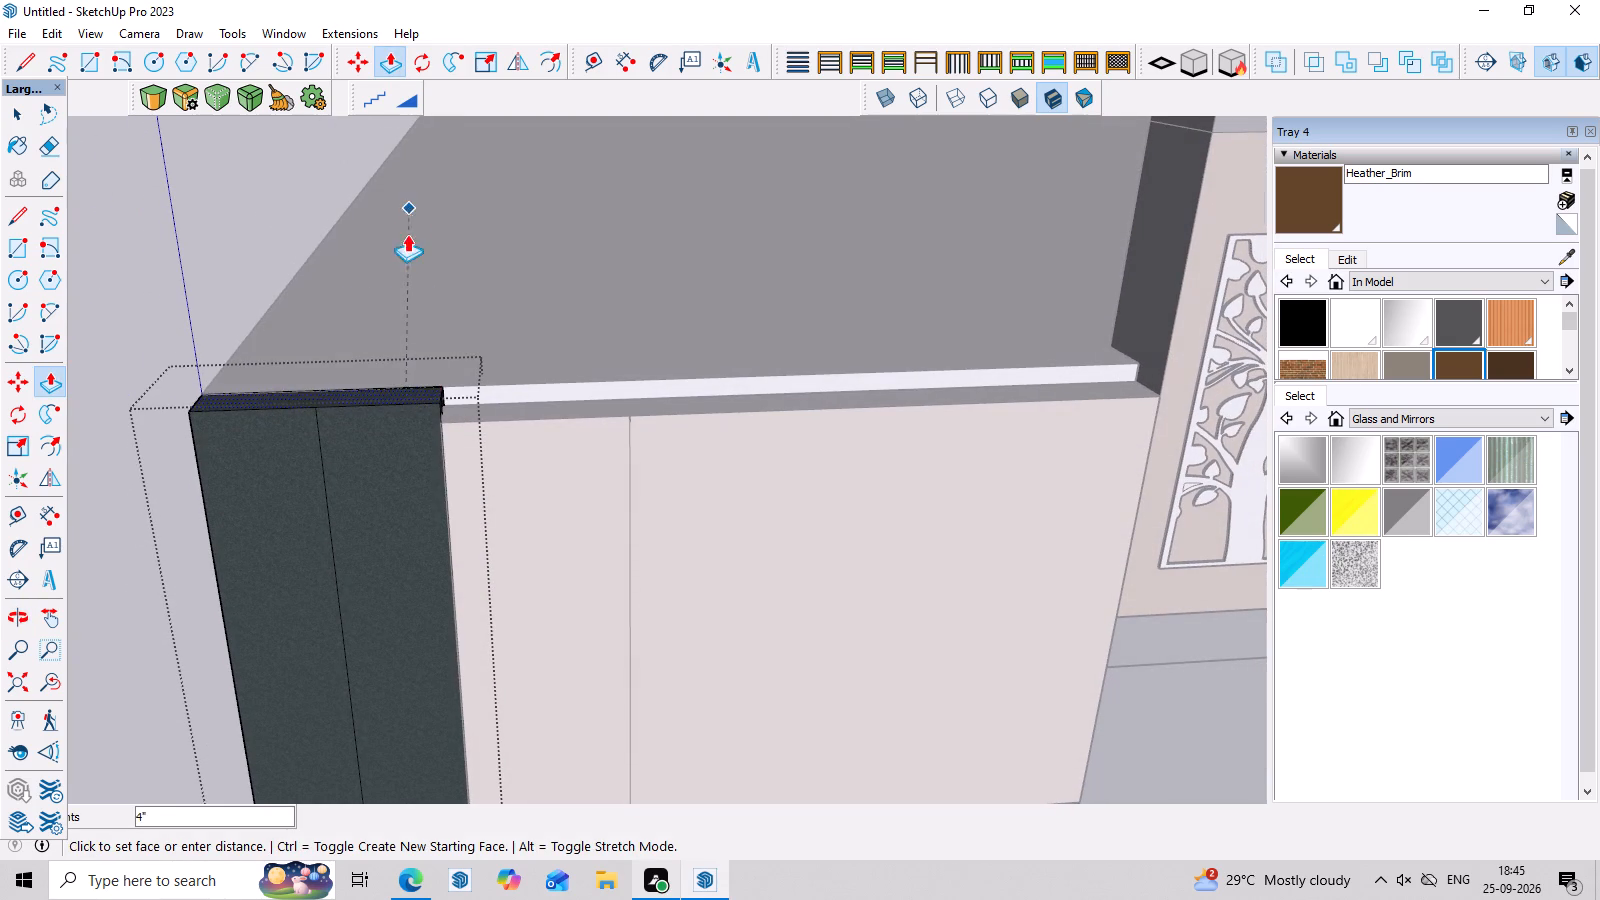
{"action": "left_click", "coordinate": [393, 219]}
Draw a line across the corner column's rear face, about halfway up the part that rises above the roof.
{"action": "middle_click_drag", "start_coordinate": [424, 461], "coordinate": [806, 516]}
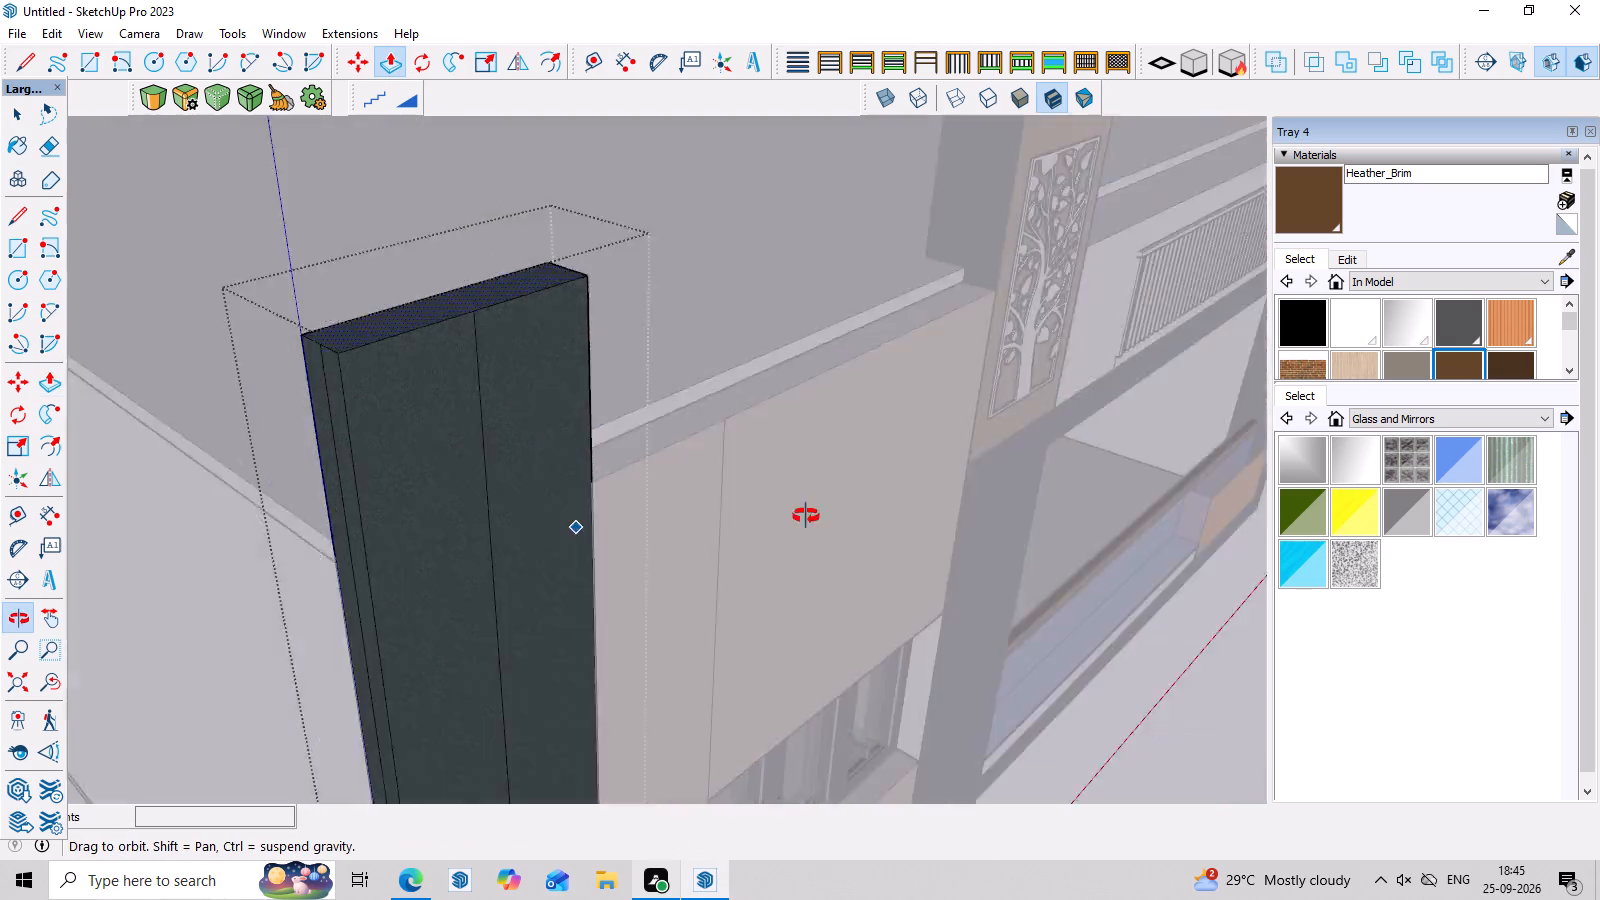
{"action": "middle_click_drag", "start_coordinate": [806, 516], "coordinate": [1246, 429]}
{"action": "key", "text": "space"}
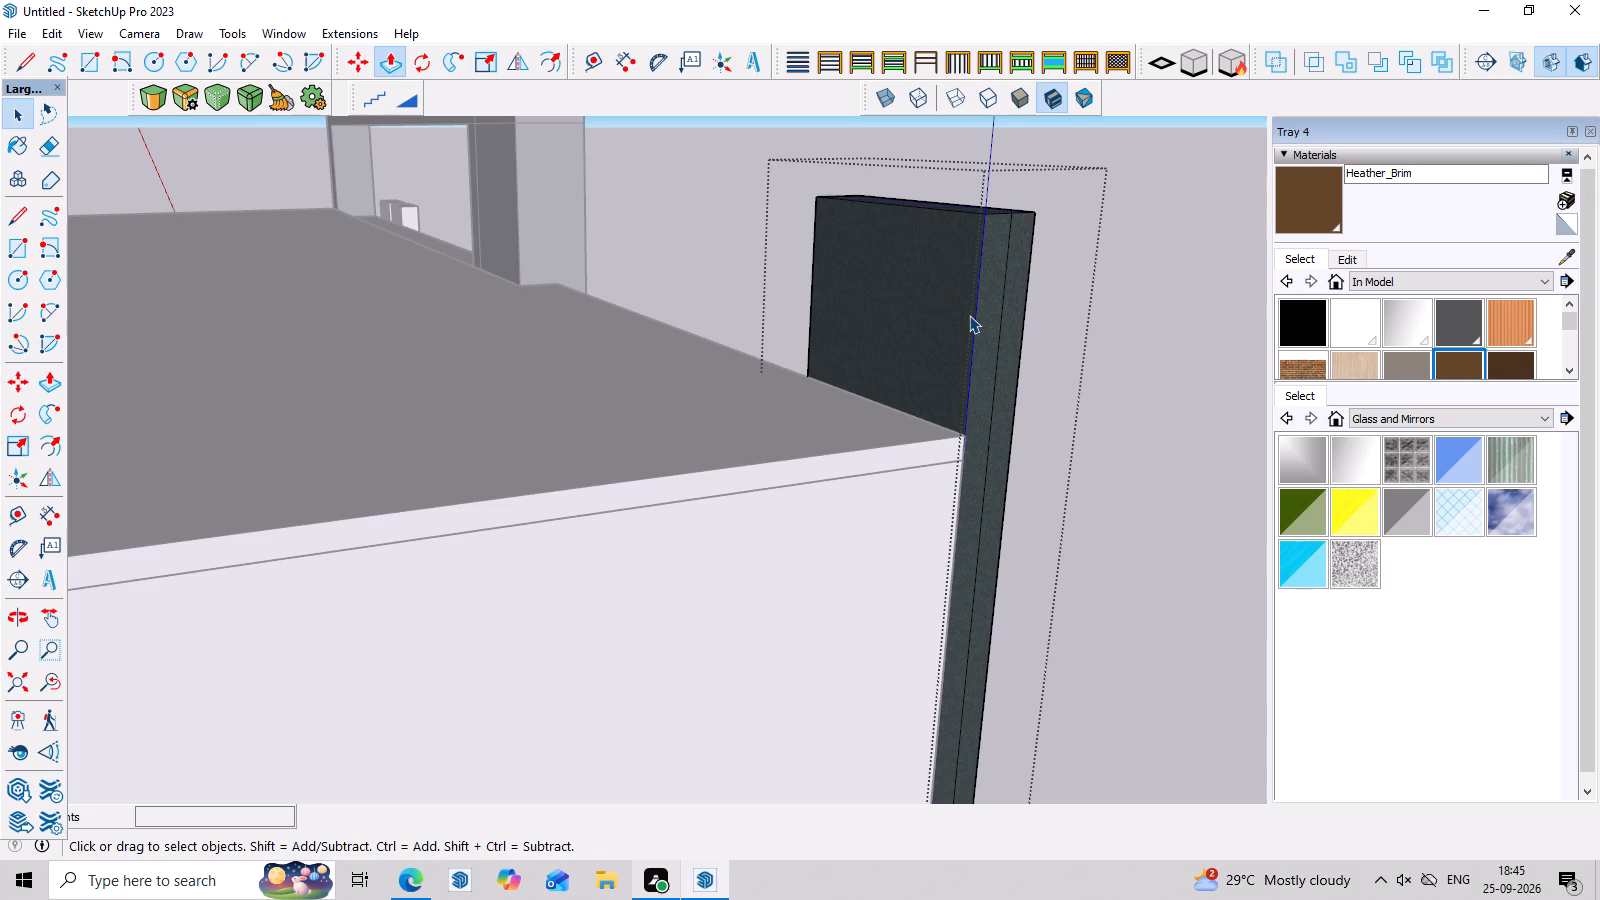
{"action": "key", "text": "l"}
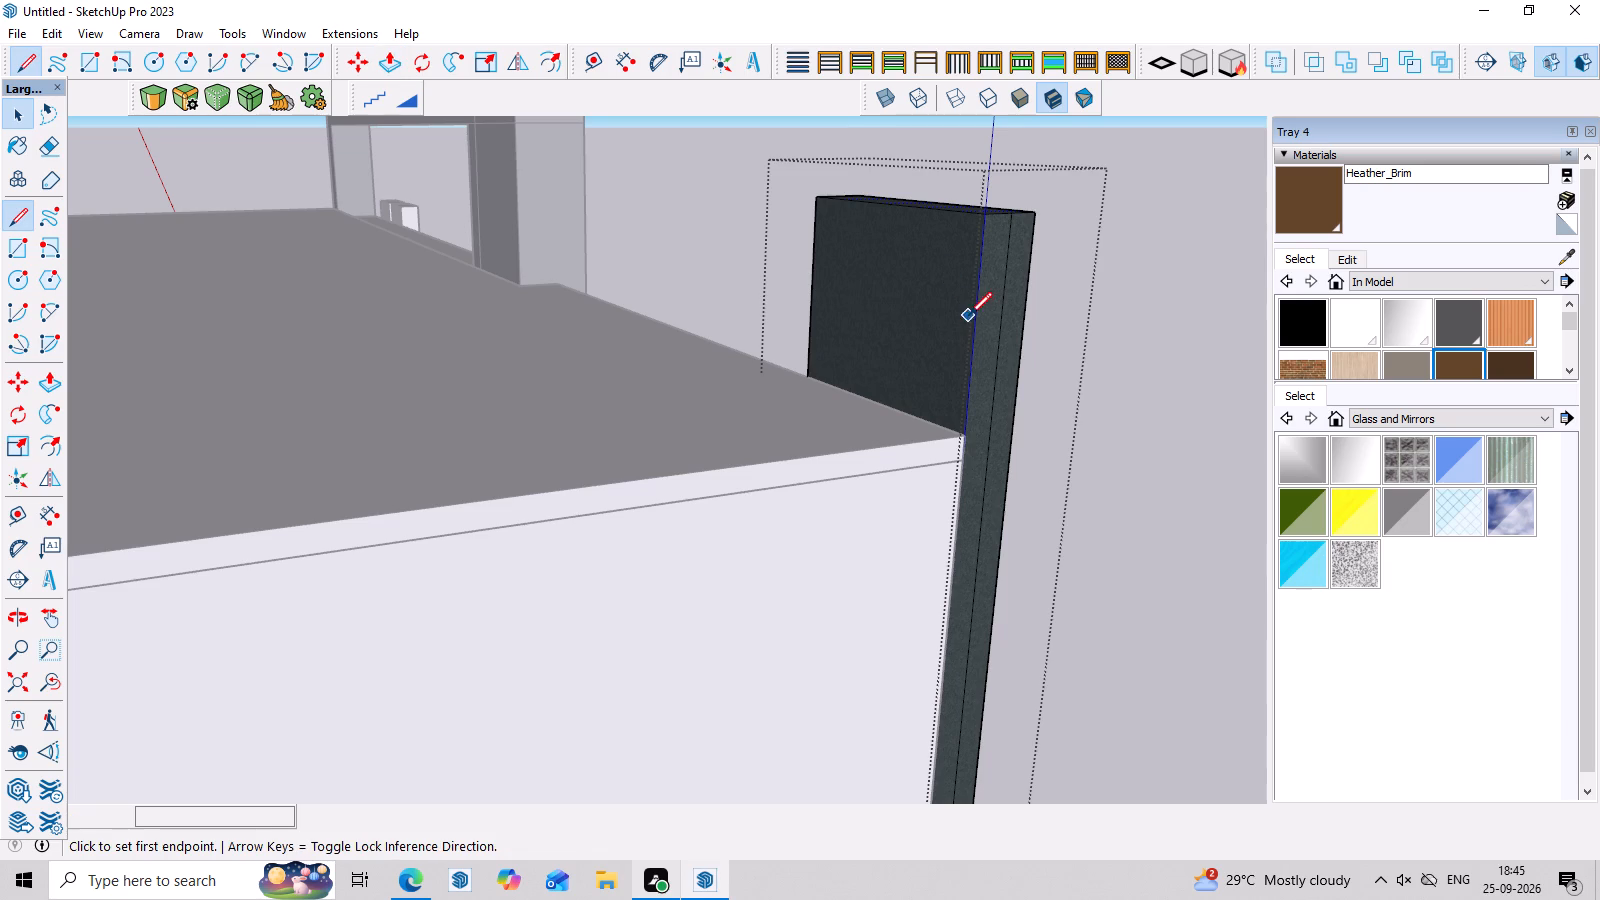
{"action": "left_click", "coordinate": [971, 329]}
{"action": "left_click", "coordinate": [815, 290]}
Push/Pull the upper part of the column's rear face backward as a dark beam over the side edge of the roof.
{"action": "key", "text": "space"}
{"action": "left_click", "coordinate": [890, 270]}
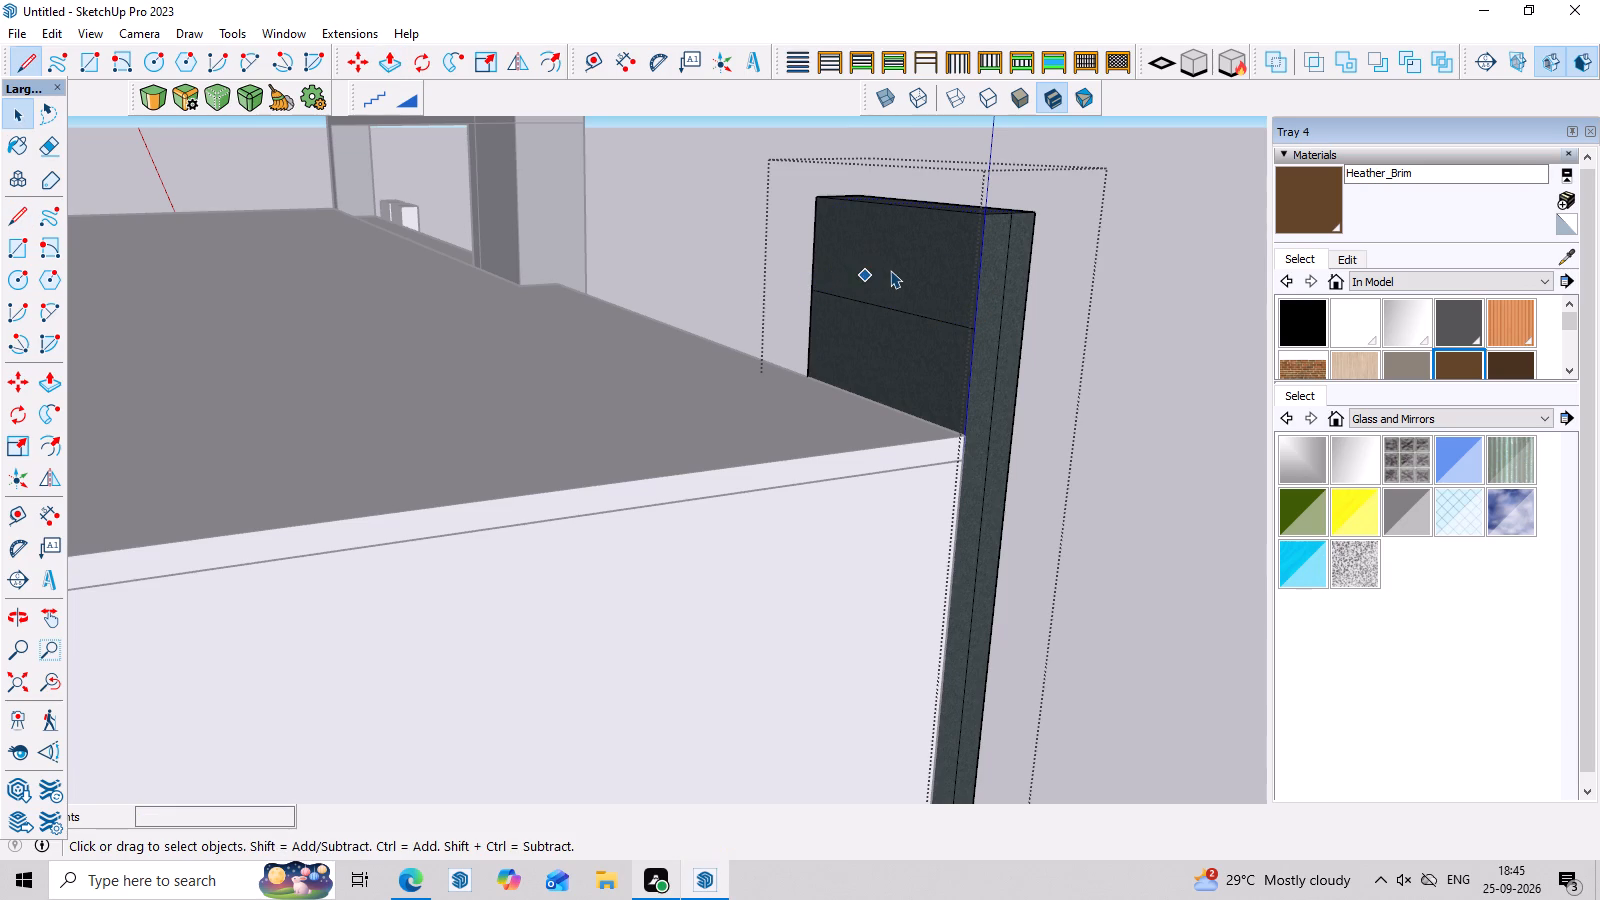
{"action": "key", "text": "p"}
{"action": "left_click_drag", "start_coordinate": [890, 270], "coordinate": [676, 285]}
{"action": "scroll", "coordinate": [640, 301], "scroll_direction": "down", "scroll_amount": 5}
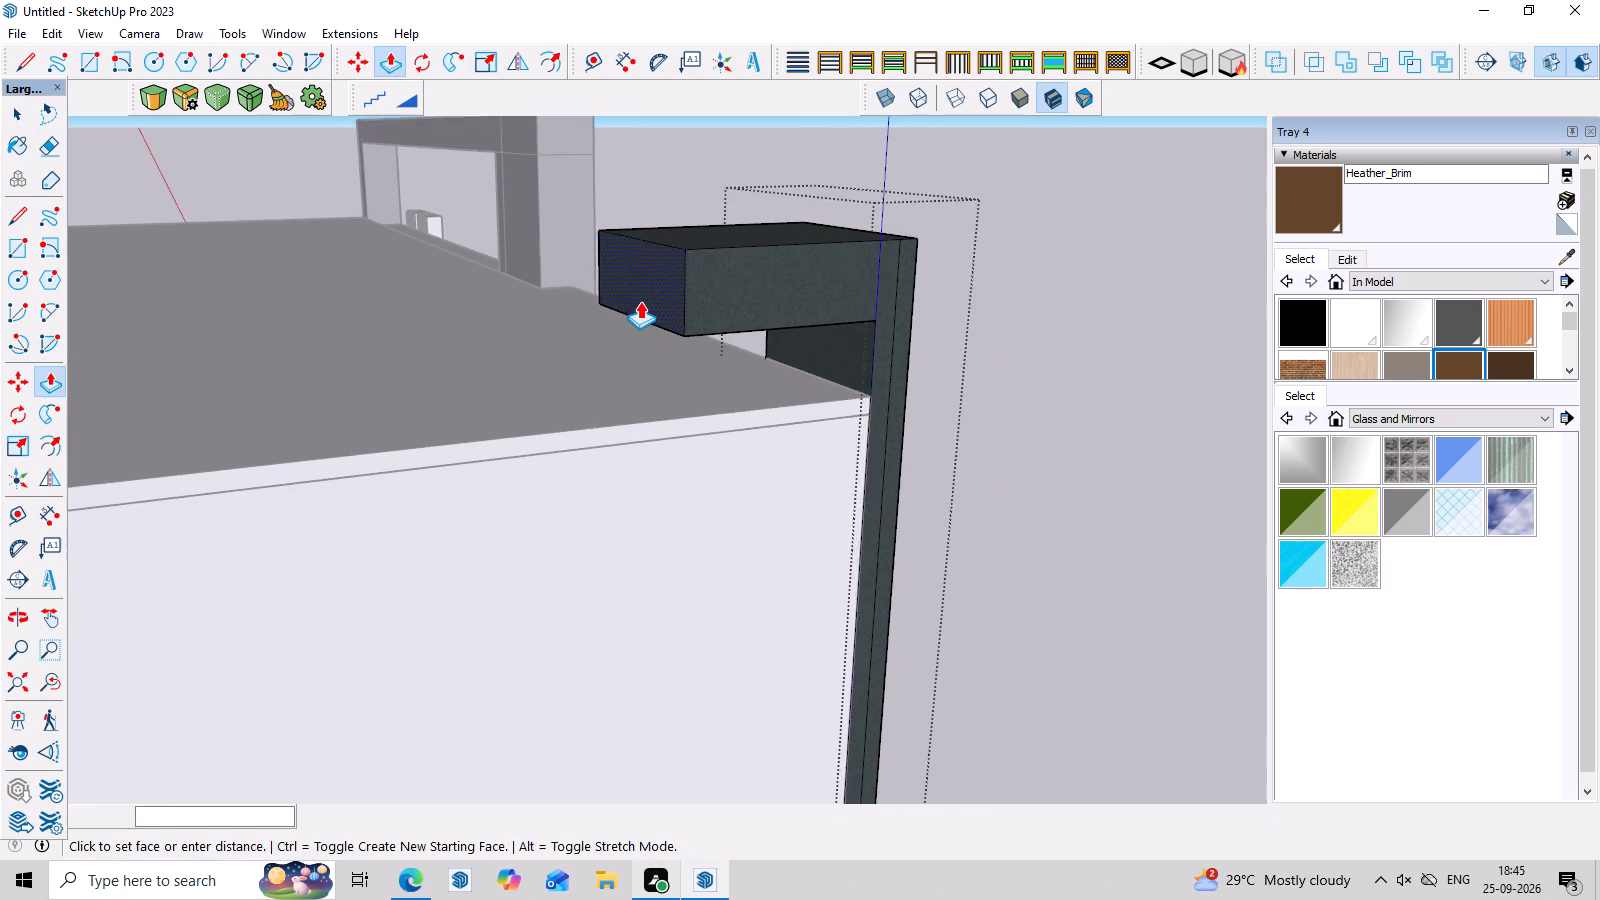
{"action": "scroll", "coordinate": [640, 301], "scroll_direction": "down", "scroll_amount": 11}
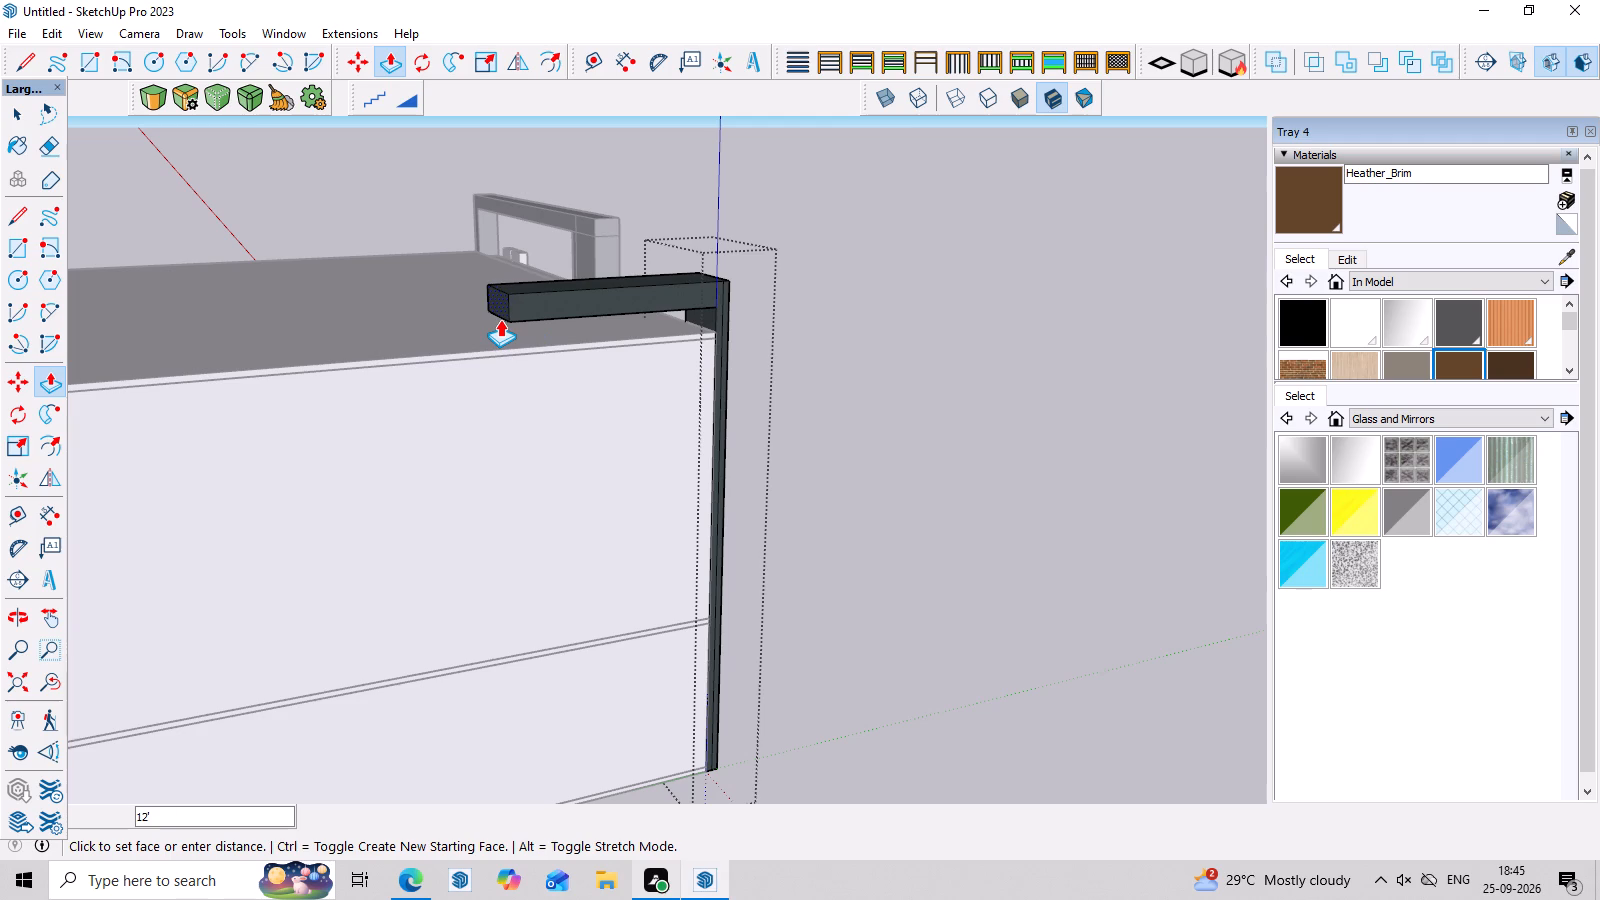
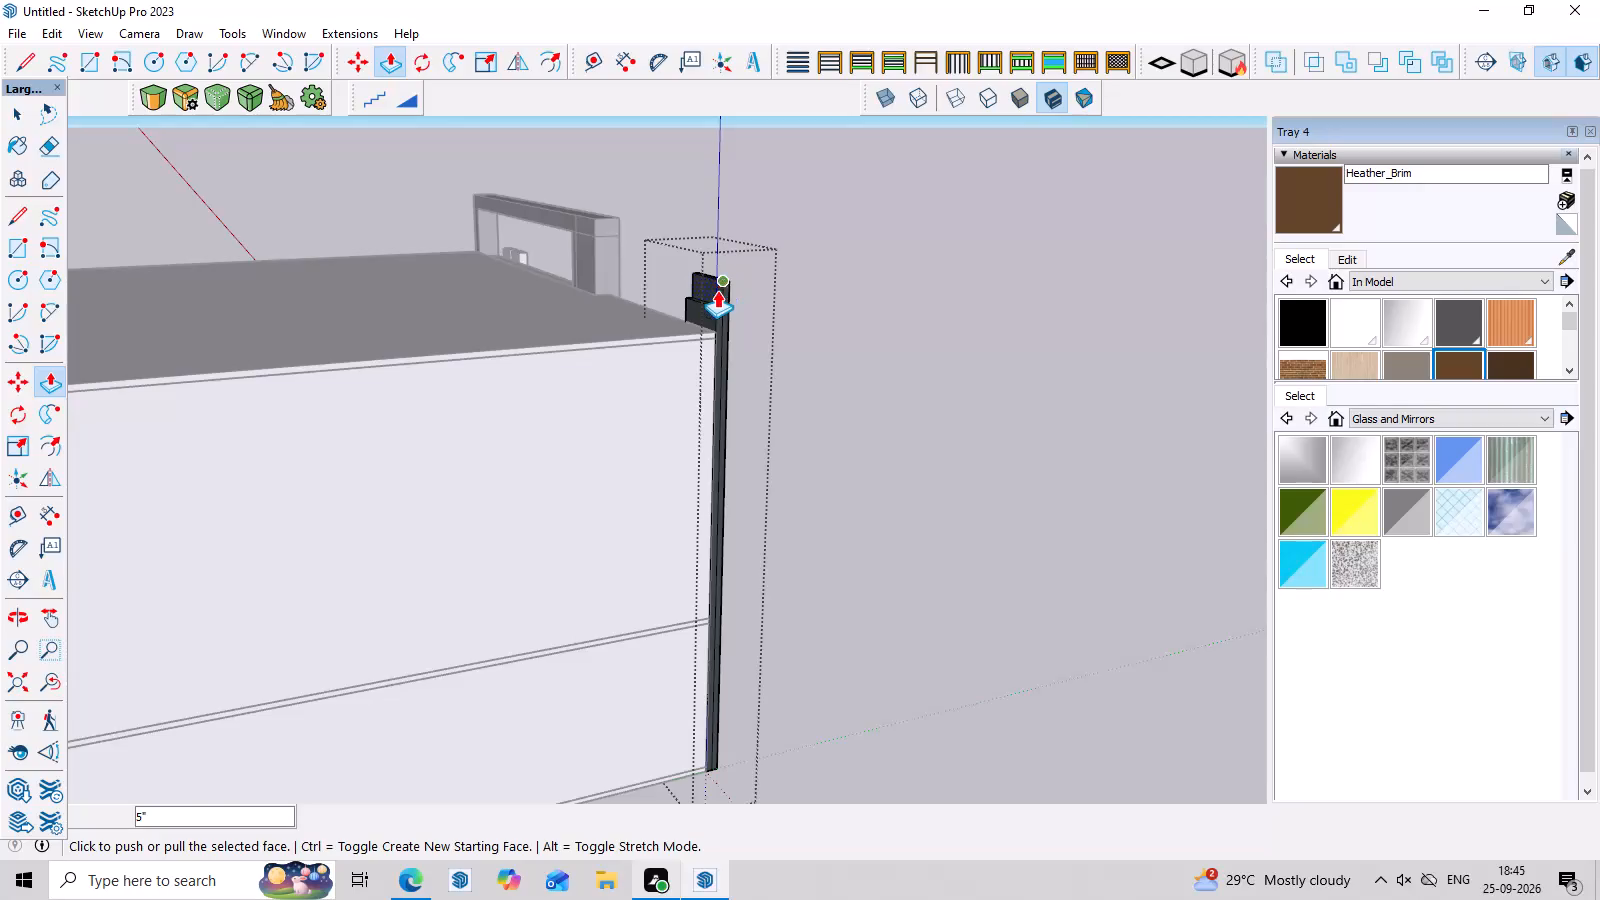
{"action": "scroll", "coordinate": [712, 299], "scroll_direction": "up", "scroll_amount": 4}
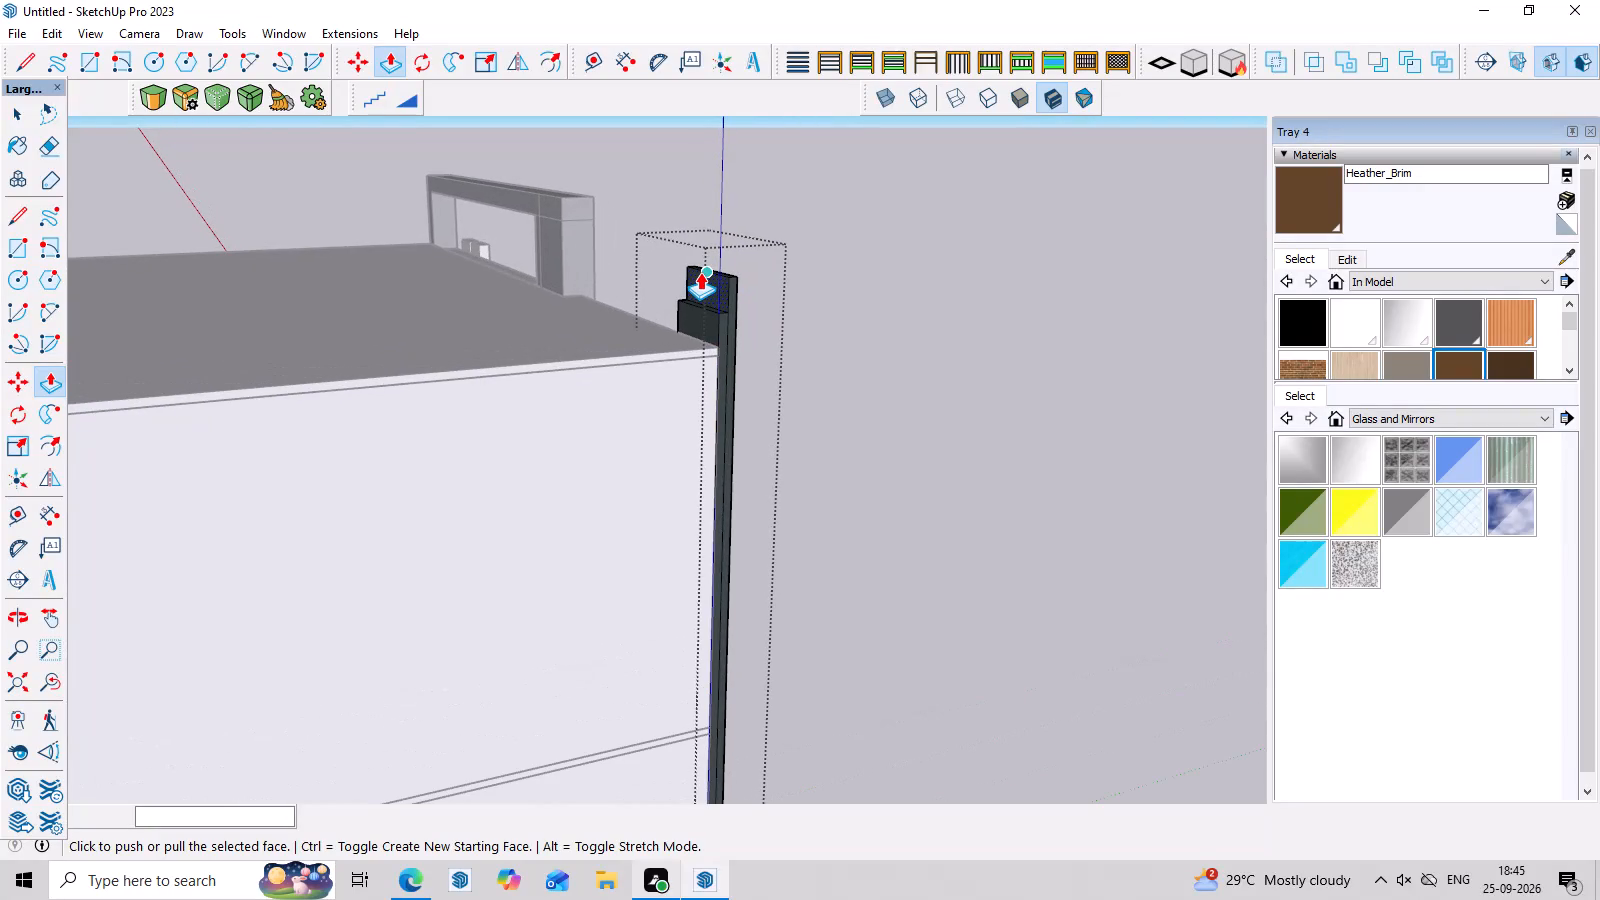
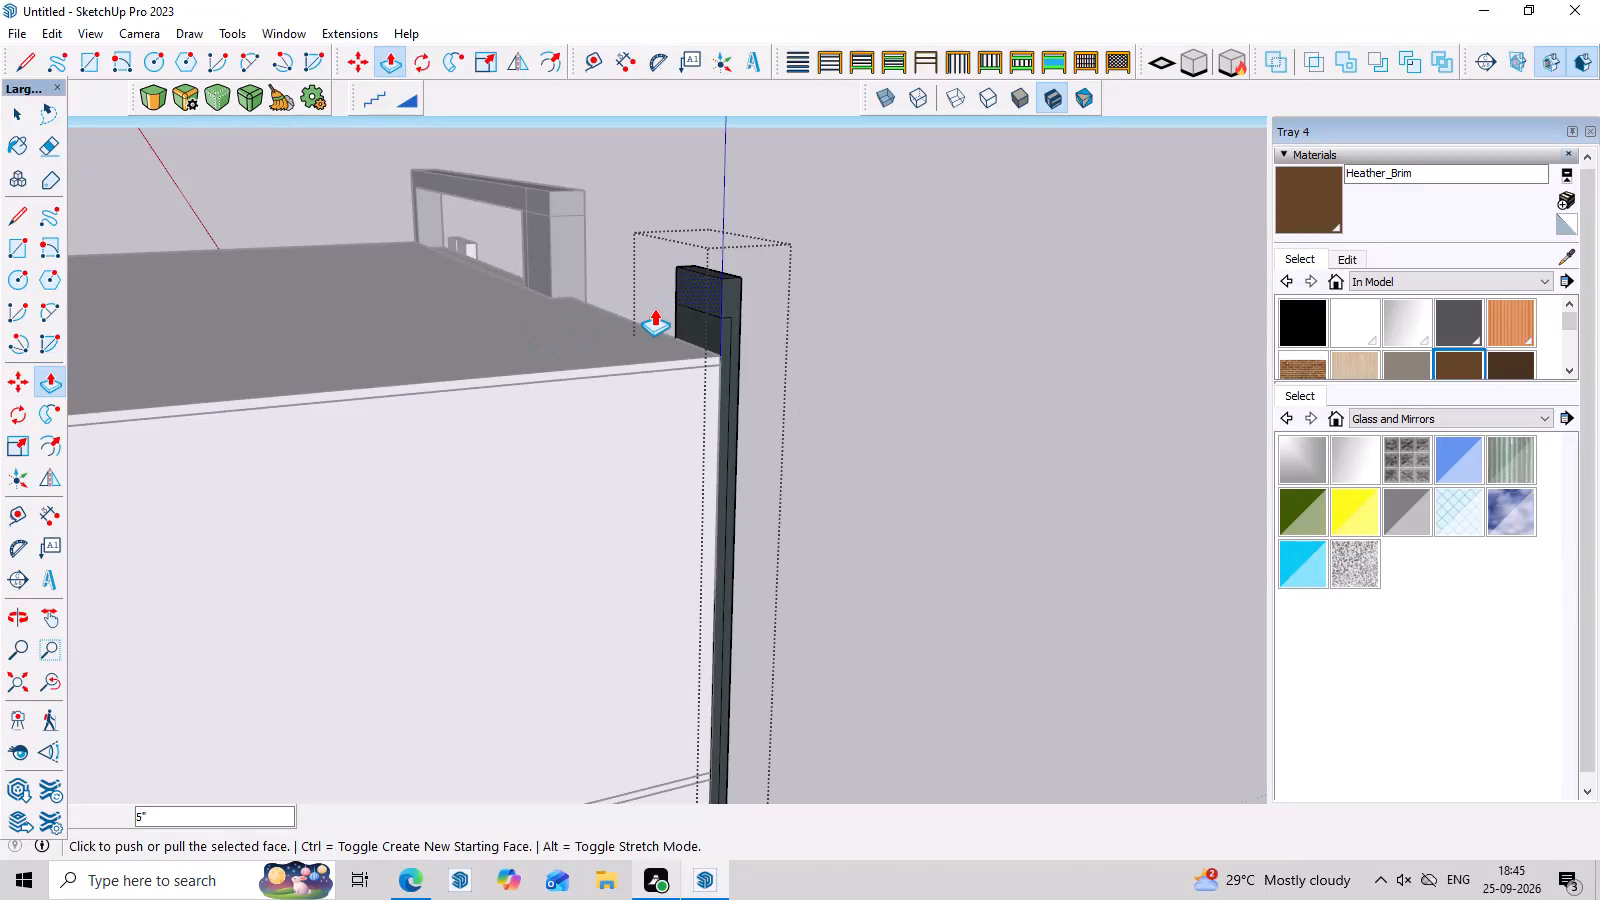
Undo the last pull and extend the recessed upper face of the column top by 5", flush with the face below.
{"action": "key", "text": "ctrl+z"}
{"action": "left_click", "coordinate": [716, 282]}
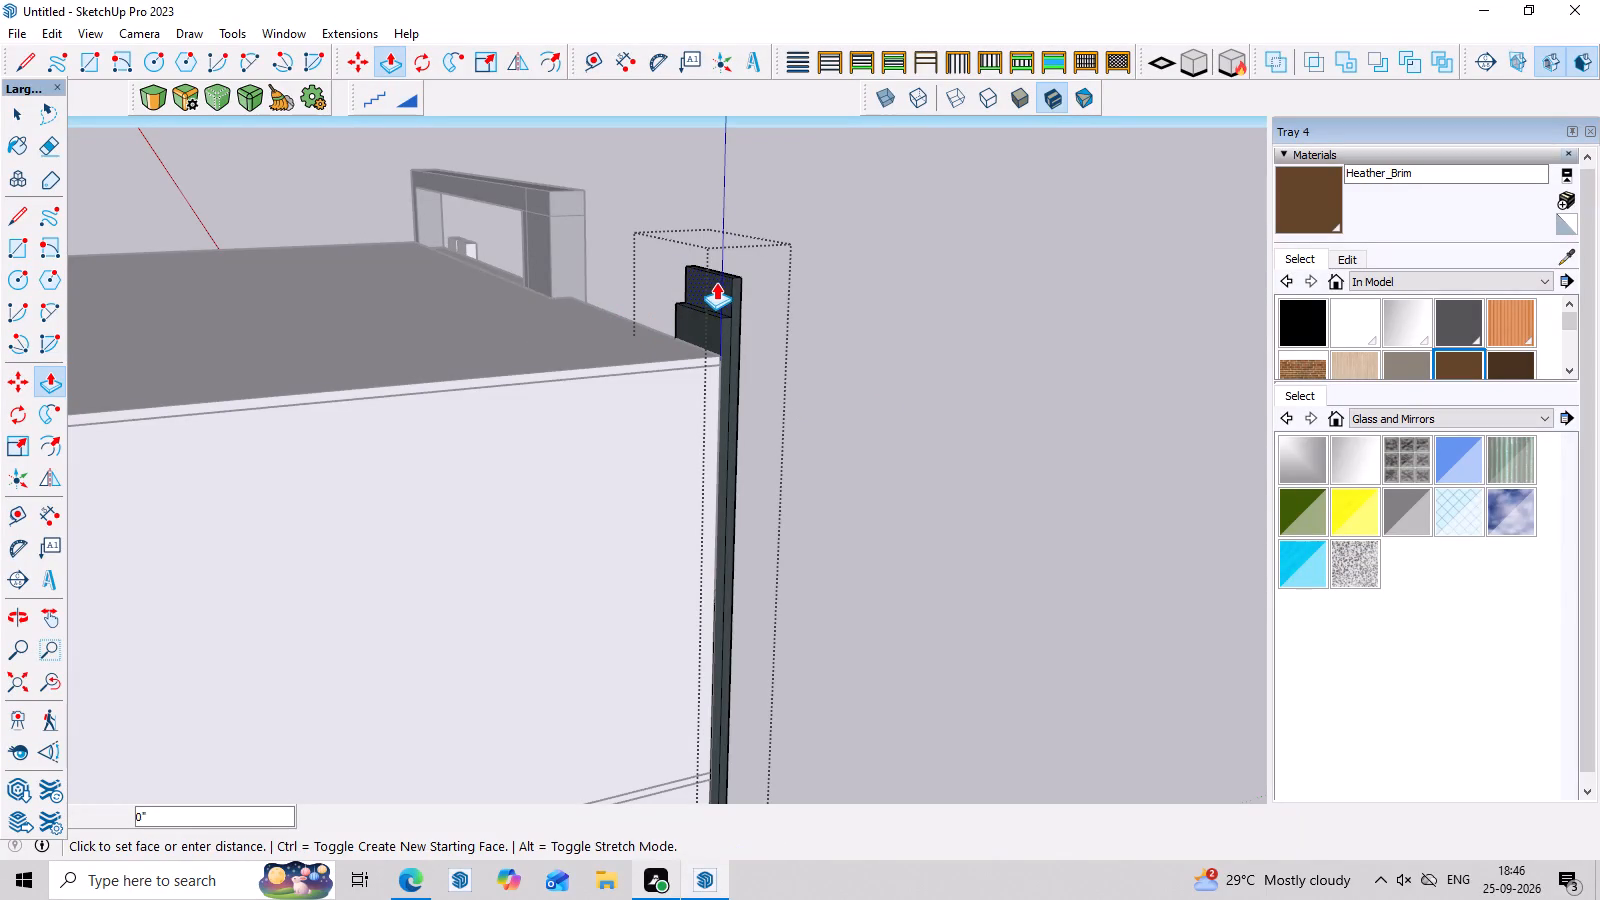
{"action": "left_click", "coordinate": [684, 278]}
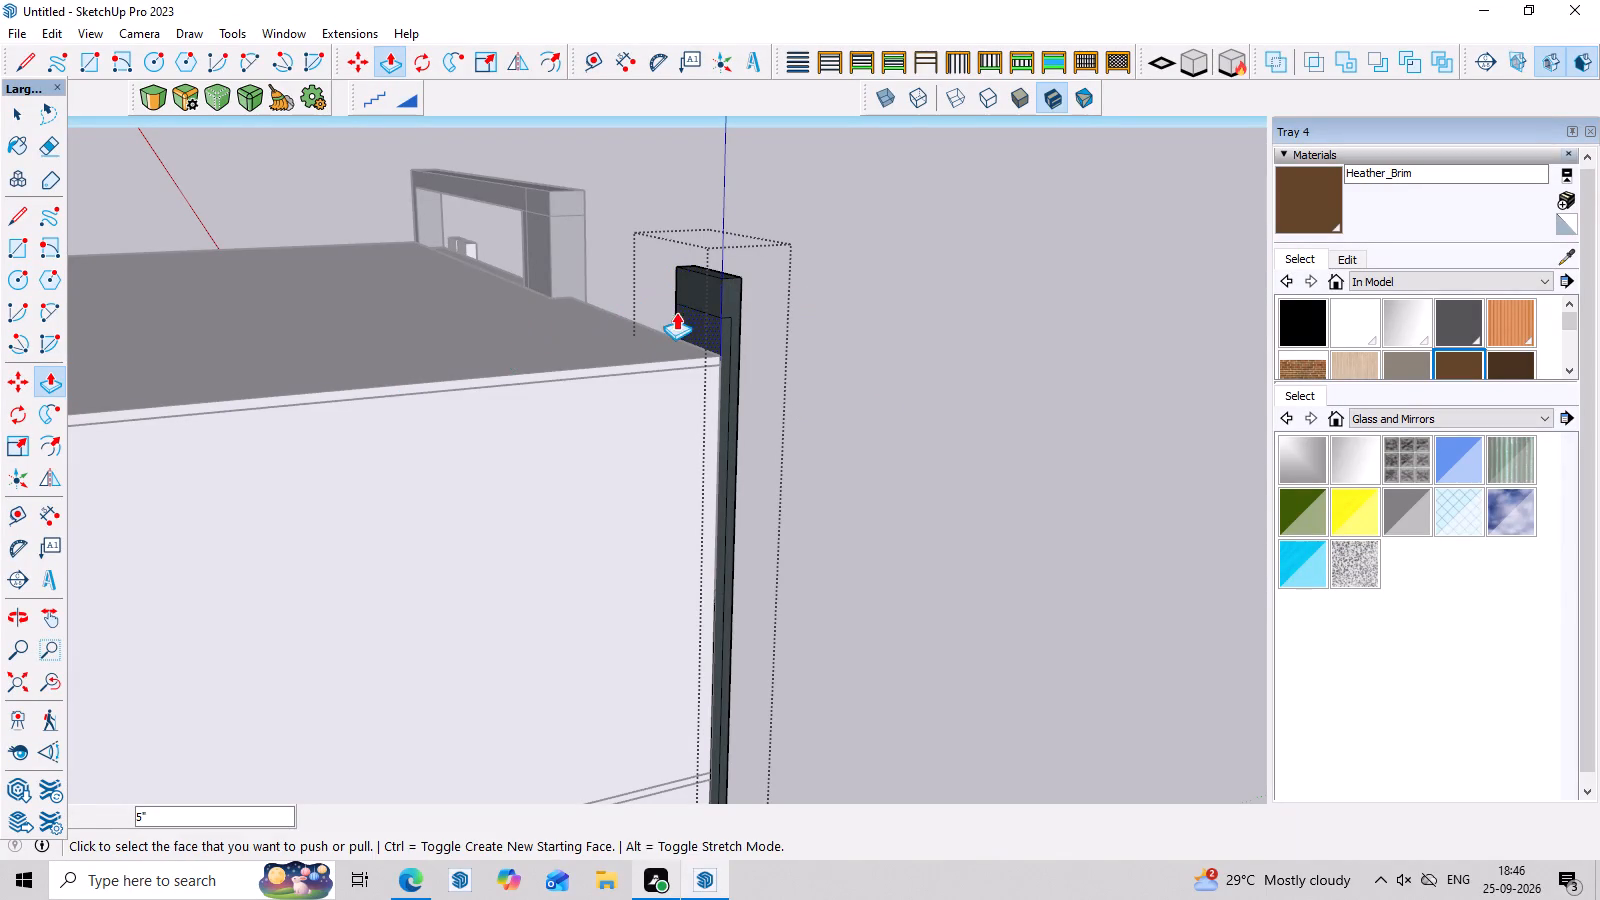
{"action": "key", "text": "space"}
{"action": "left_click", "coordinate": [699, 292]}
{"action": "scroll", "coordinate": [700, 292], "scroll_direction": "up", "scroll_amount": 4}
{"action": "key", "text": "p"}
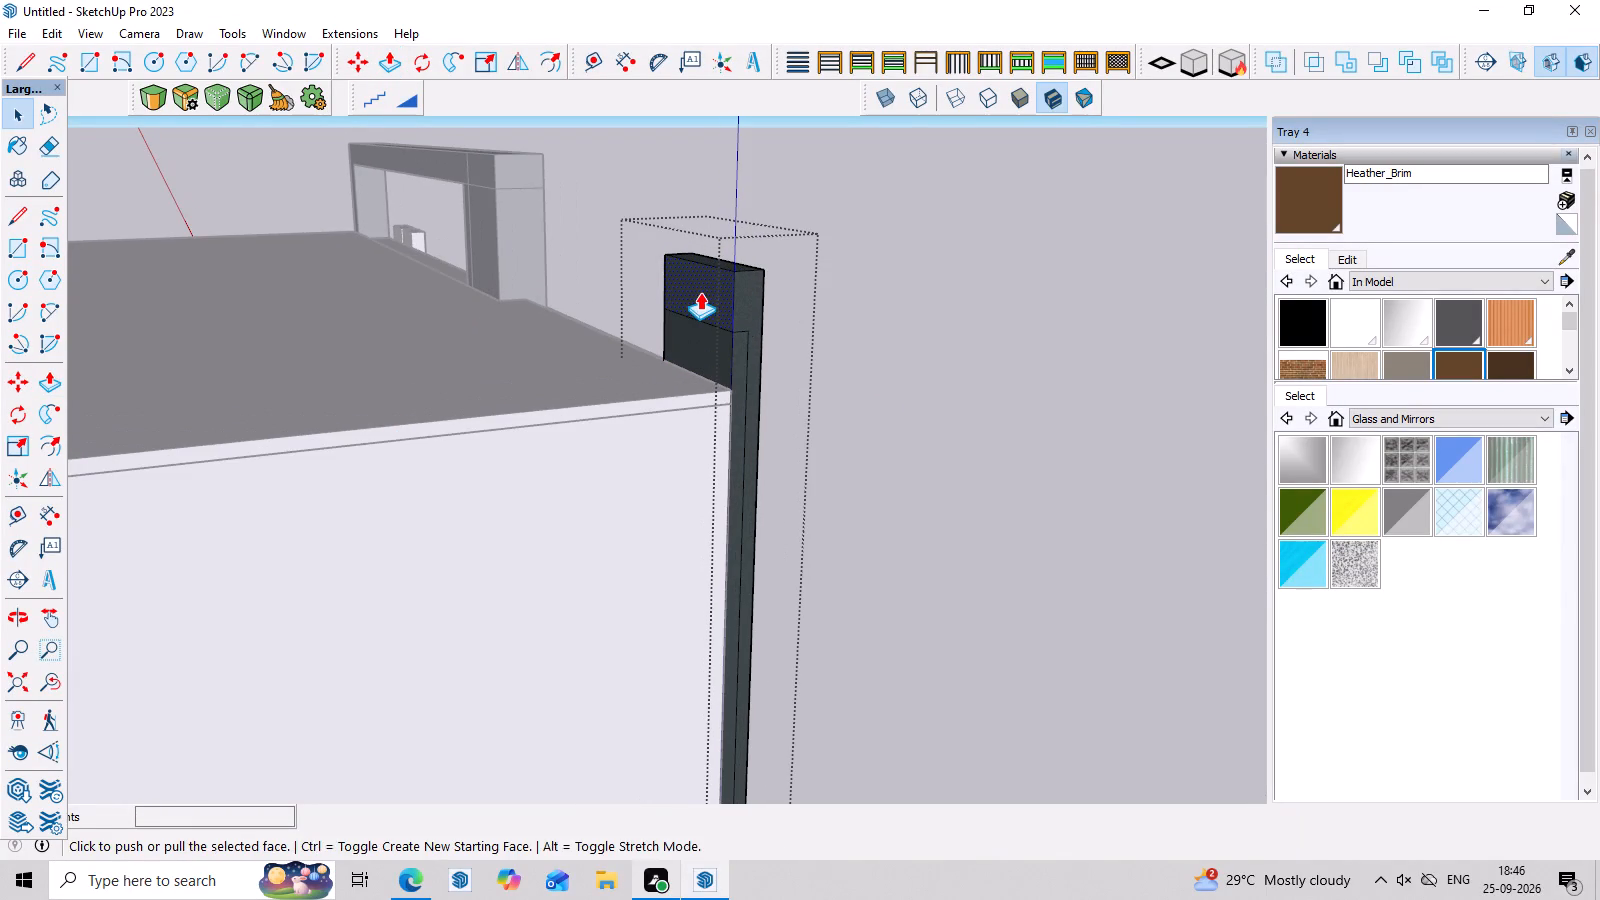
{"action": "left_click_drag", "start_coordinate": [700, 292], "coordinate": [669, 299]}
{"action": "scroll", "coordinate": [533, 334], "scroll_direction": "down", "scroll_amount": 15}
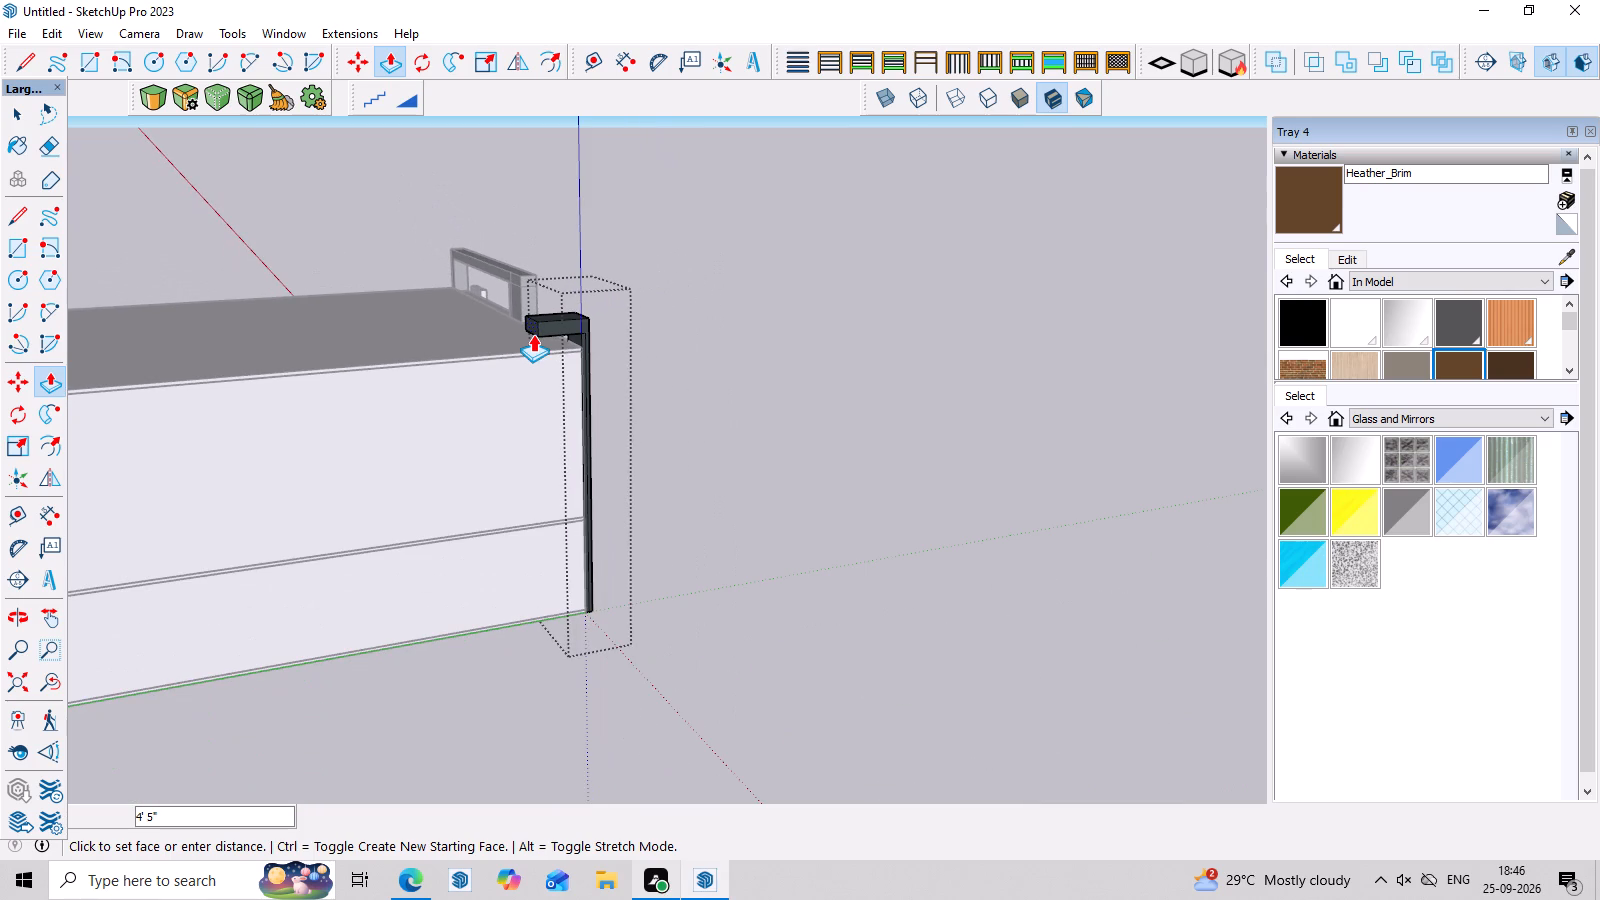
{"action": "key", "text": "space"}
Delete the edge dividing the rear face of the dark corner column's top.
{"action": "scroll", "coordinate": [569, 338], "scroll_direction": "up", "scroll_amount": 3}
{"action": "middle_click_drag", "start_coordinate": [569, 338], "coordinate": [584, 339]}
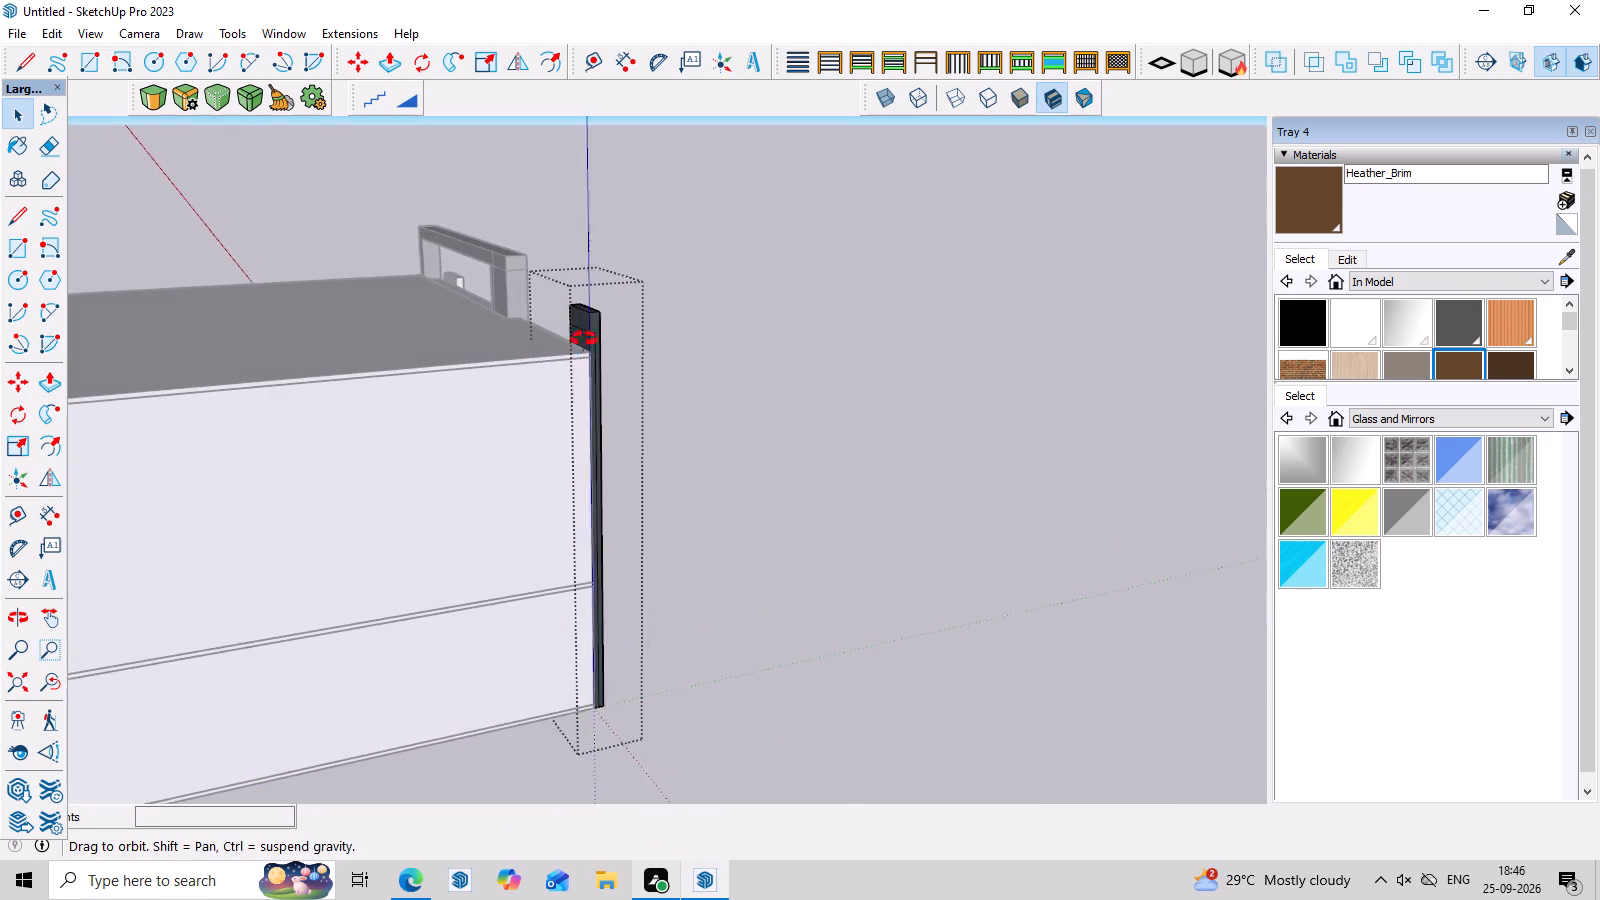
{"action": "middle_click_drag", "start_coordinate": [584, 339], "coordinate": [674, 327]}
{"action": "scroll", "coordinate": [677, 336], "scroll_direction": "up", "scroll_amount": 7}
{"action": "left_click", "coordinate": [647, 302]}
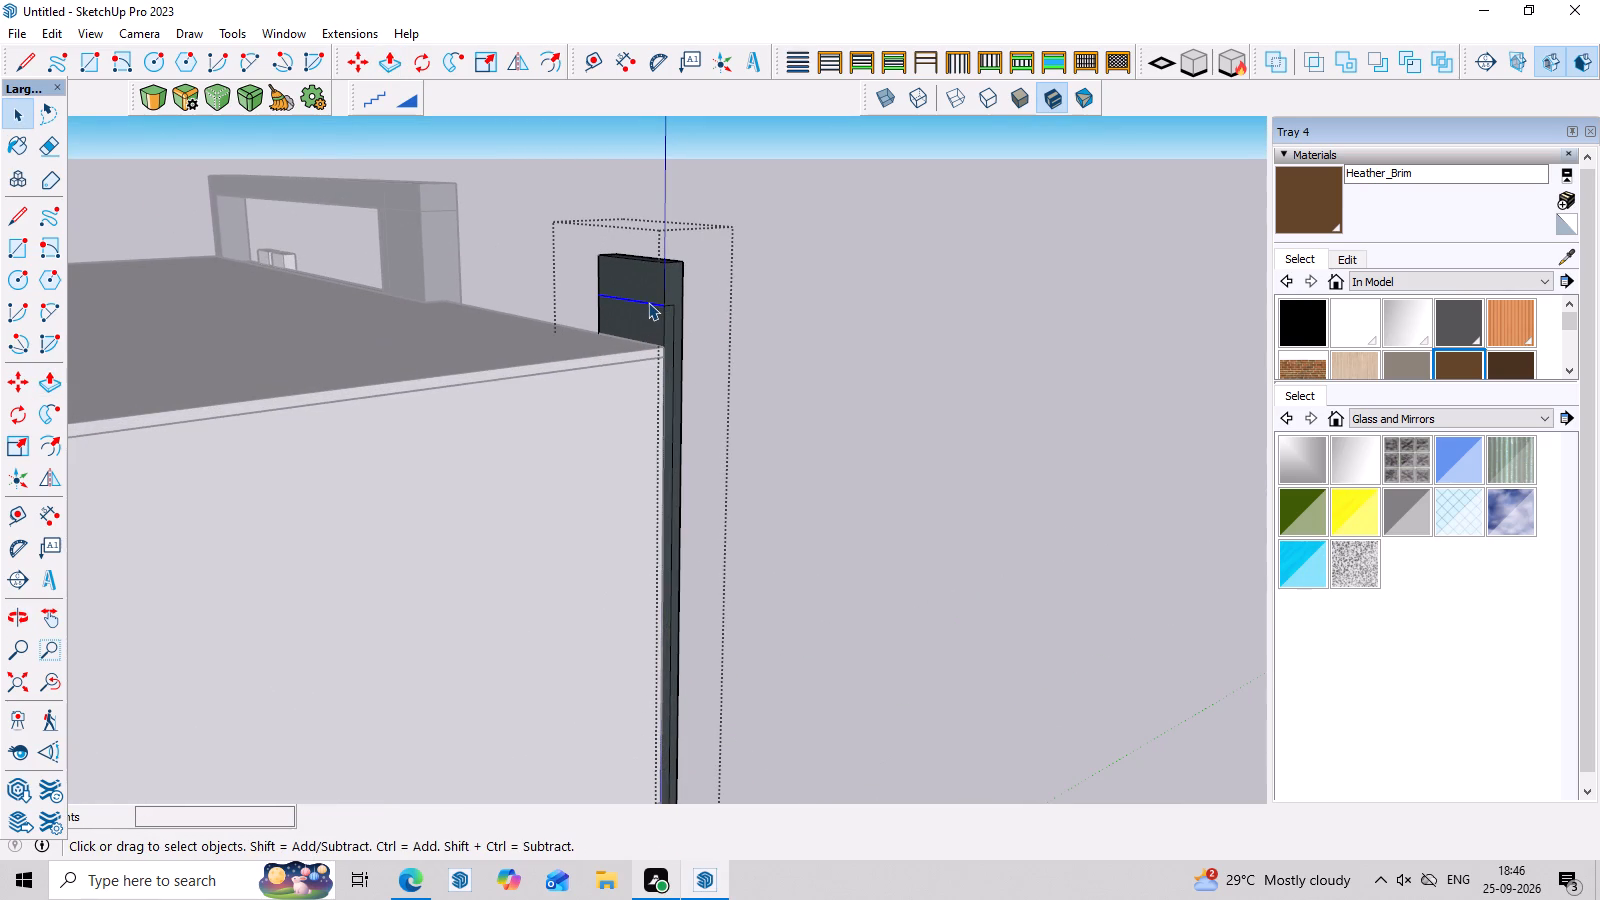
{"action": "key", "text": "Delete"}
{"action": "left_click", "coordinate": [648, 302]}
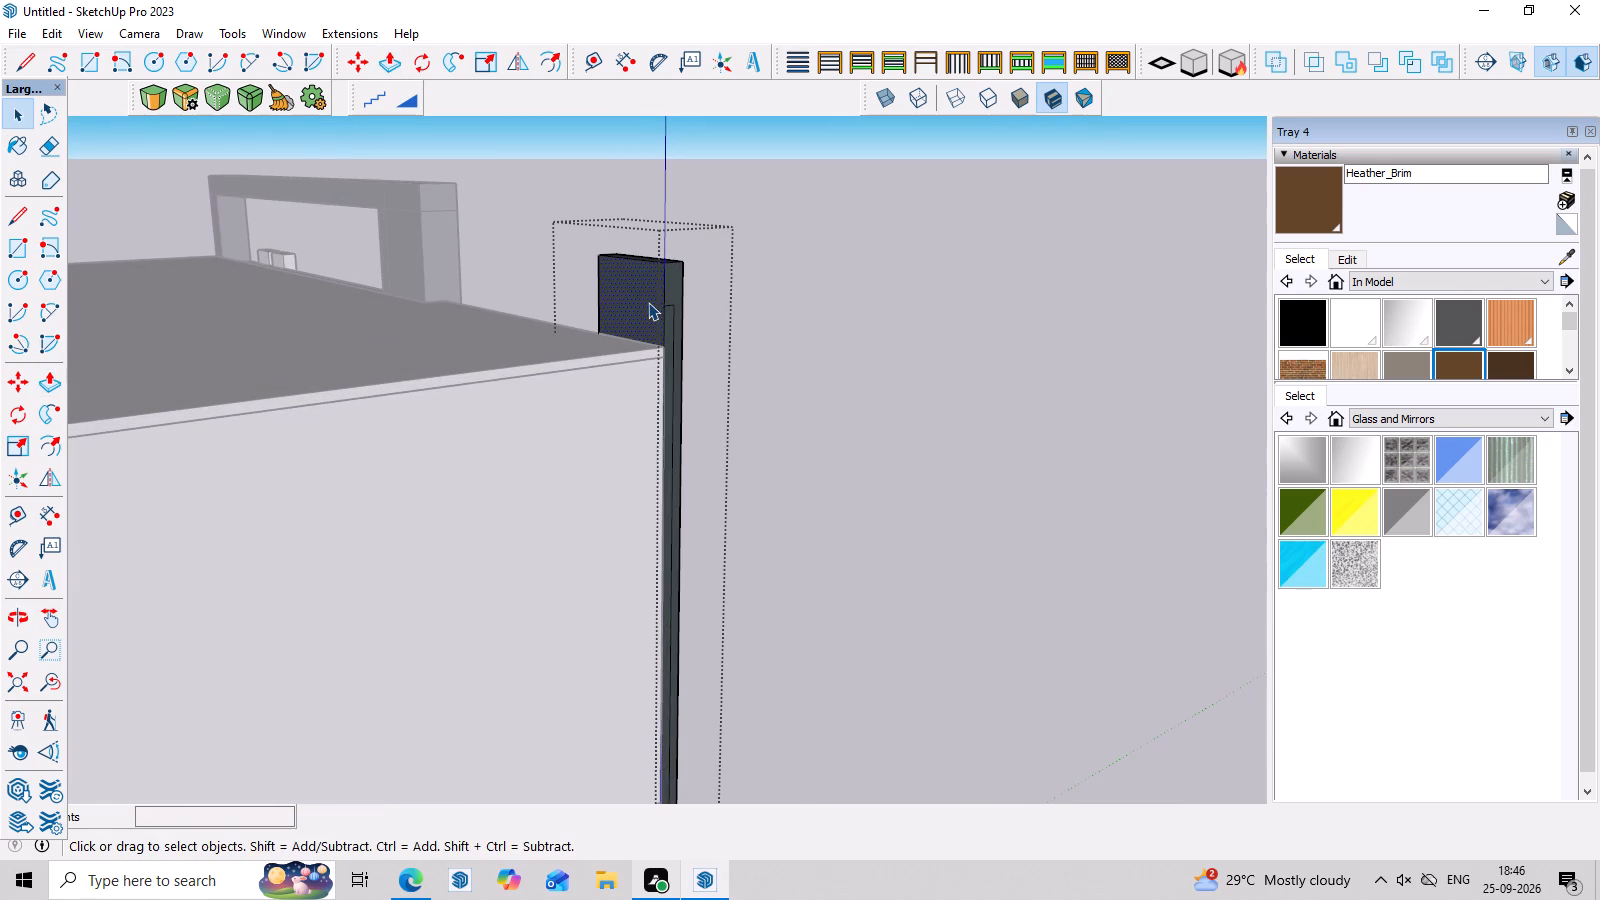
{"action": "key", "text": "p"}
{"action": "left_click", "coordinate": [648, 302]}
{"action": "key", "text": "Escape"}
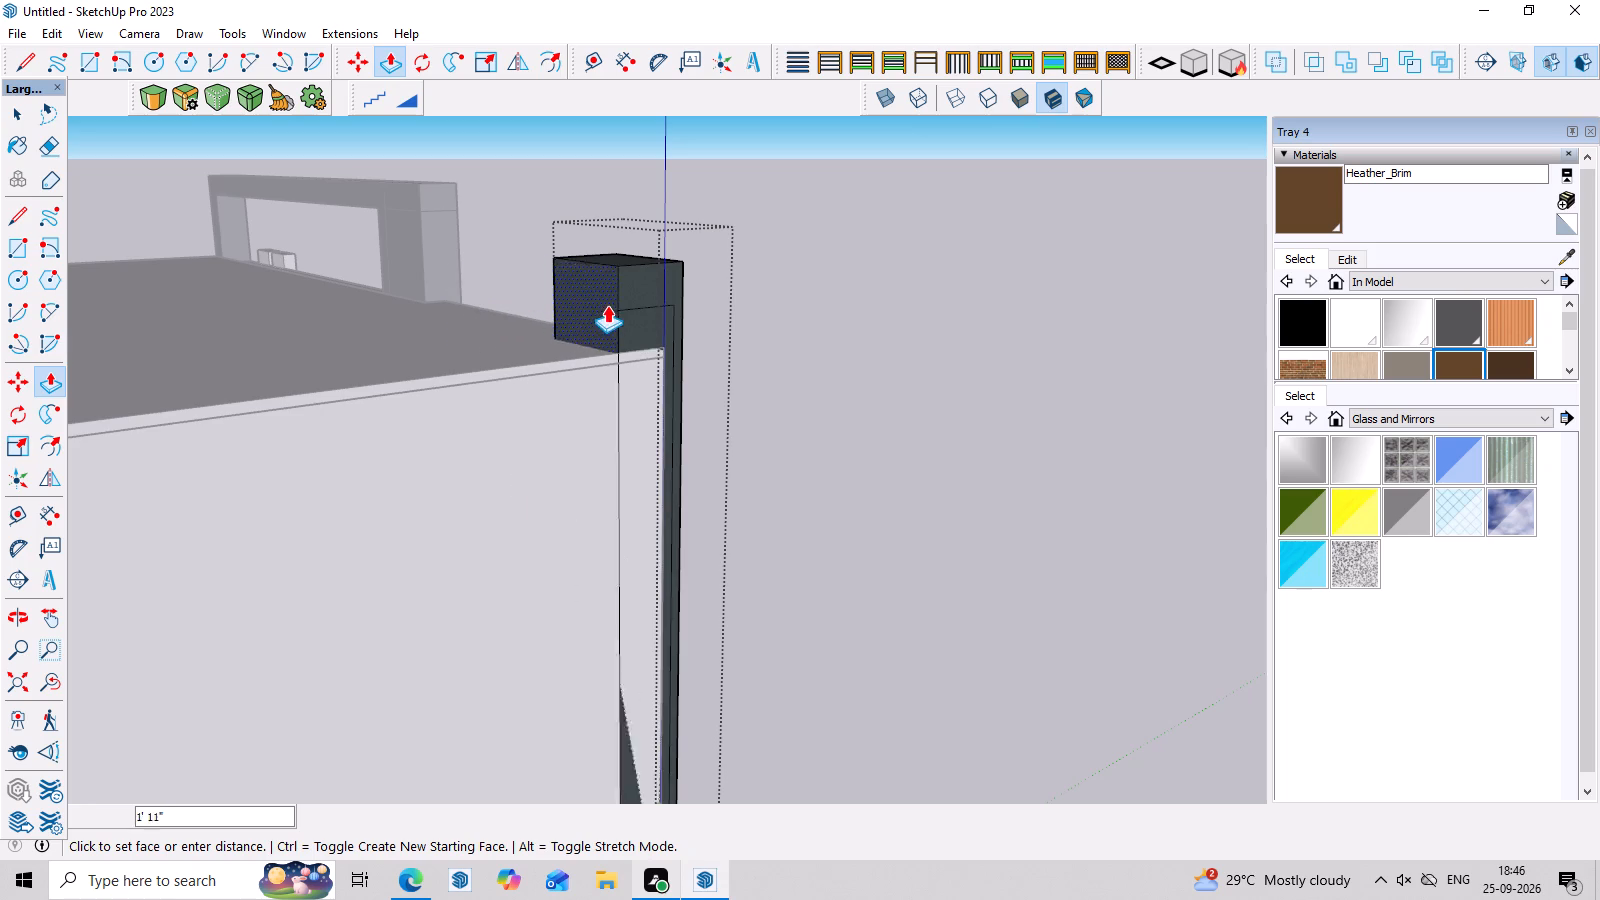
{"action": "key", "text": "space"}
Draw a line across the column's rear face along the roof slab's top edge, separating the part above the slab.
{"action": "scroll", "coordinate": [631, 307], "scroll_direction": "up", "scroll_amount": 3}
{"action": "key", "text": "l"}
{"action": "scroll", "coordinate": [709, 368], "scroll_direction": "up", "scroll_amount": 3}
{"action": "middle_click_drag", "start_coordinate": [630, 357], "coordinate": [690, 396]}
{"action": "scroll", "coordinate": [709, 398], "scroll_direction": "up", "scroll_amount": 3}
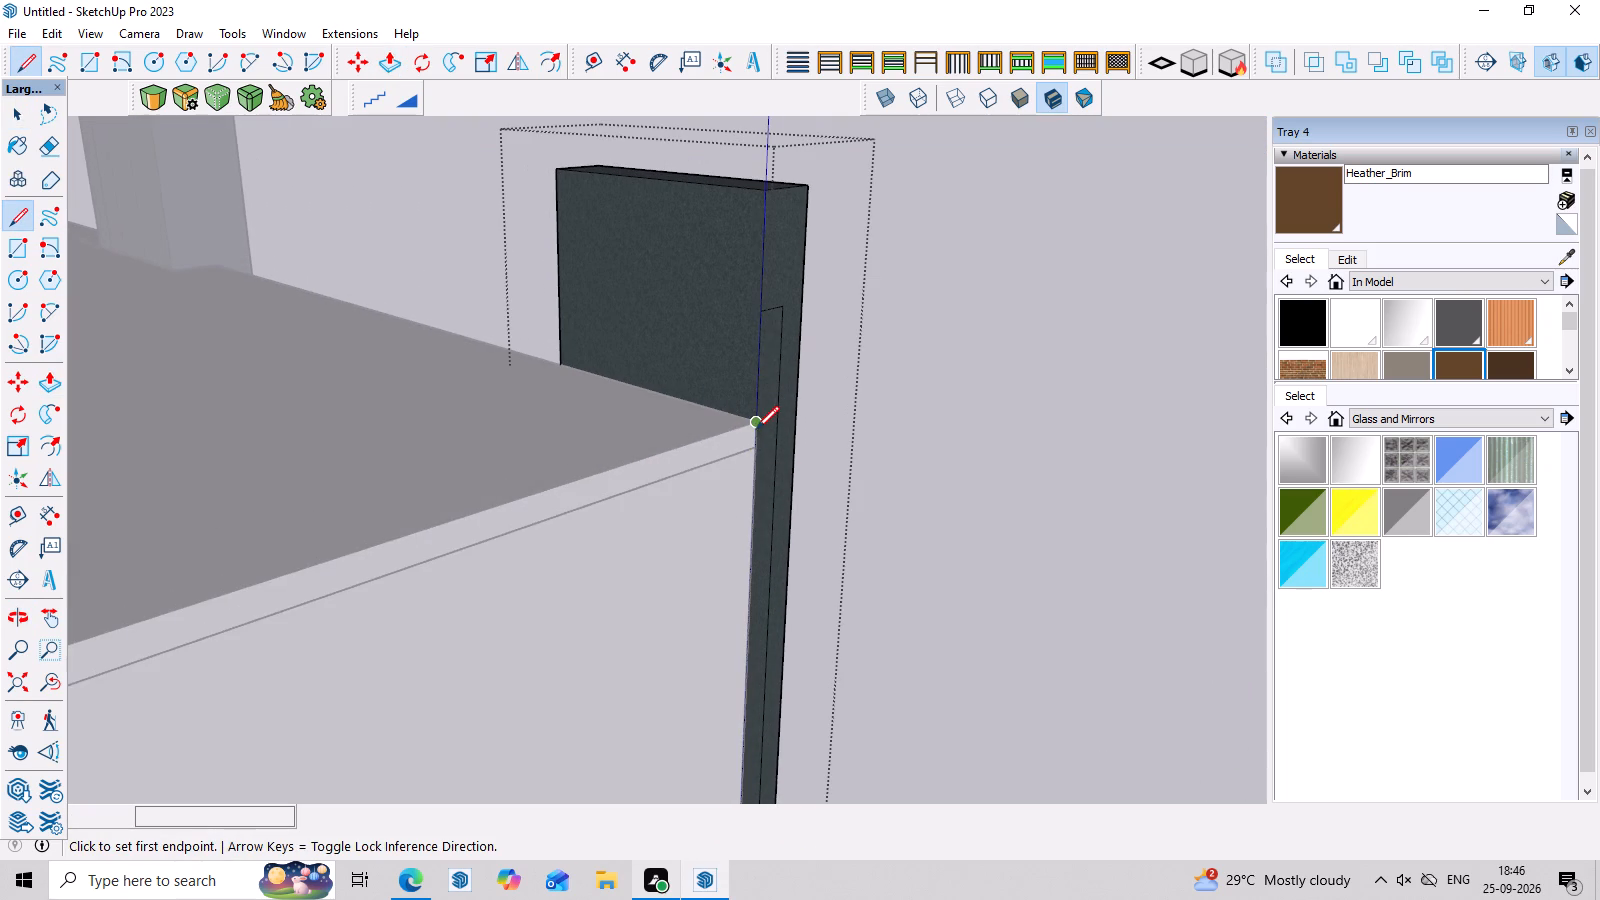
{"action": "left_click", "coordinate": [756, 428]}
{"action": "left_click", "coordinate": [557, 358]}
{"action": "key", "text": "space"}
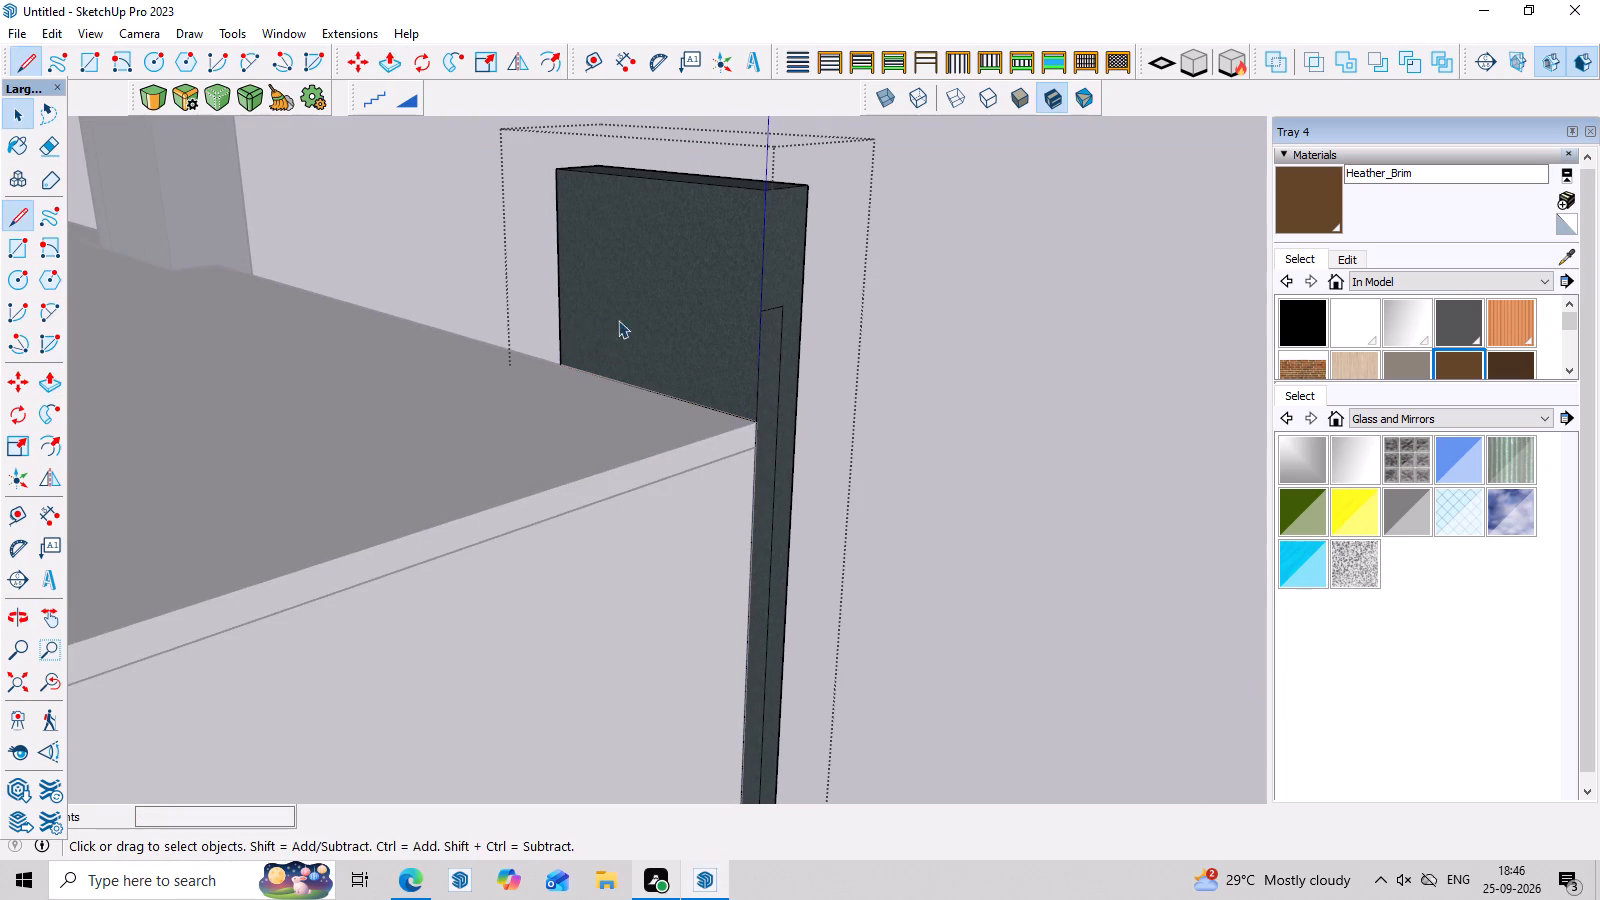
Extrude the column's rear face above the slab 54' 8" along the side roof edge, ending at the slab's far corner.
{"action": "left_click", "coordinate": [662, 308]}
{"action": "key", "text": "p"}
{"action": "left_click_drag", "start_coordinate": [686, 316], "coordinate": [344, 386]}
{"action": "scroll", "coordinate": [262, 397], "scroll_direction": "down", "scroll_amount": 20}
{"action": "scroll", "coordinate": [262, 397], "scroll_direction": "down", "scroll_amount": 1}
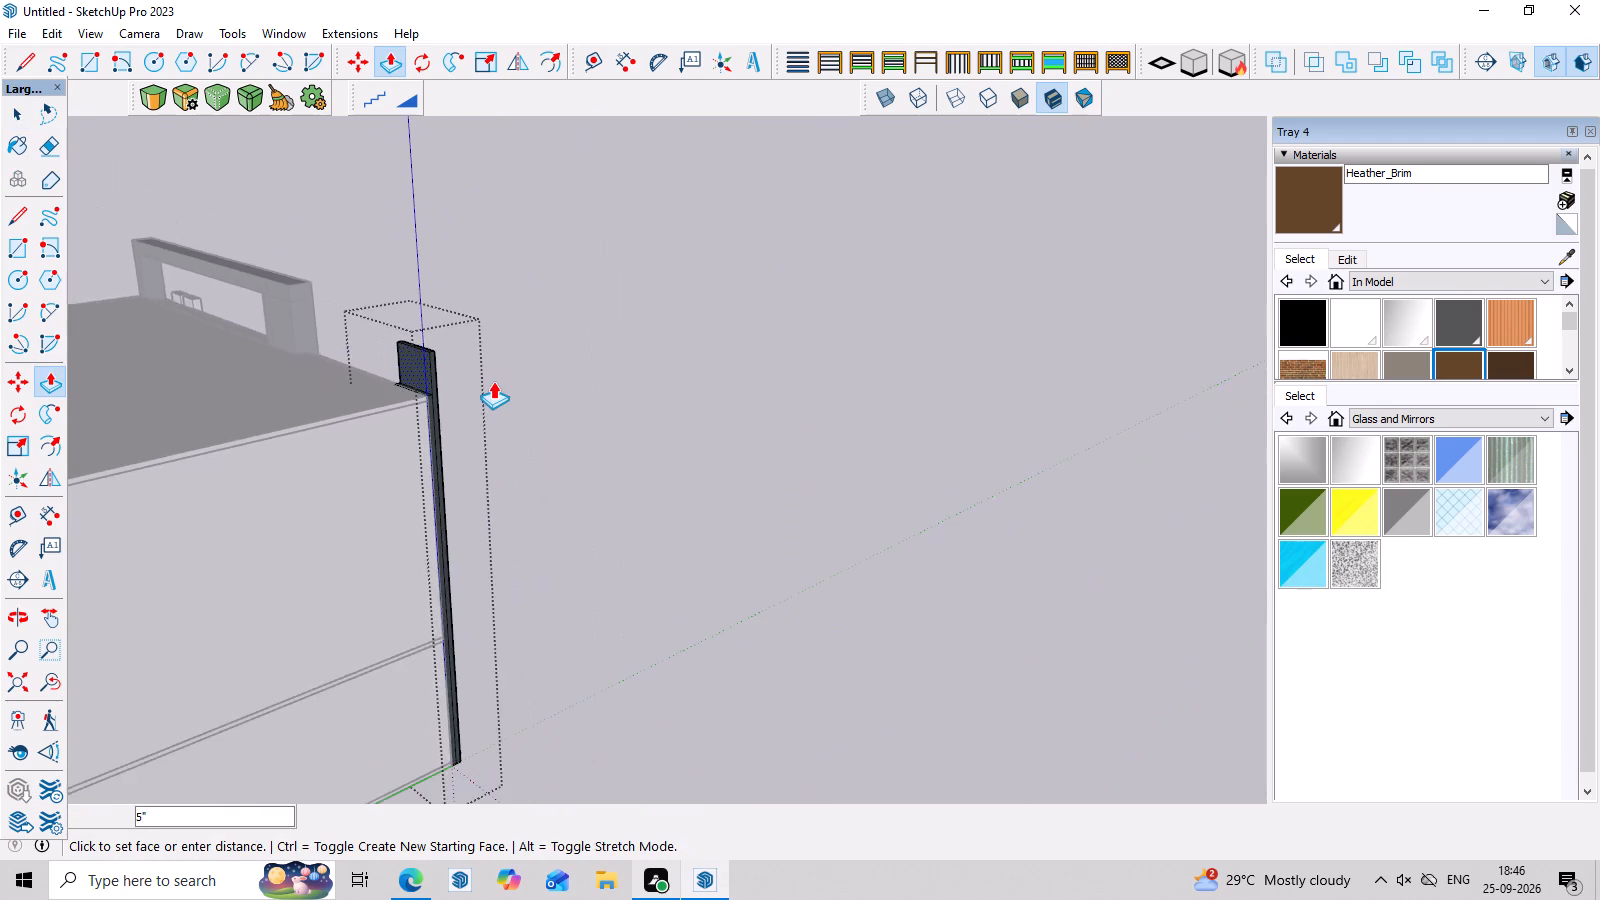
{"action": "scroll", "coordinate": [493, 381], "scroll_direction": "down", "scroll_amount": 3}
{"action": "scroll", "coordinate": [233, 420], "scroll_direction": "down", "scroll_amount": 11}
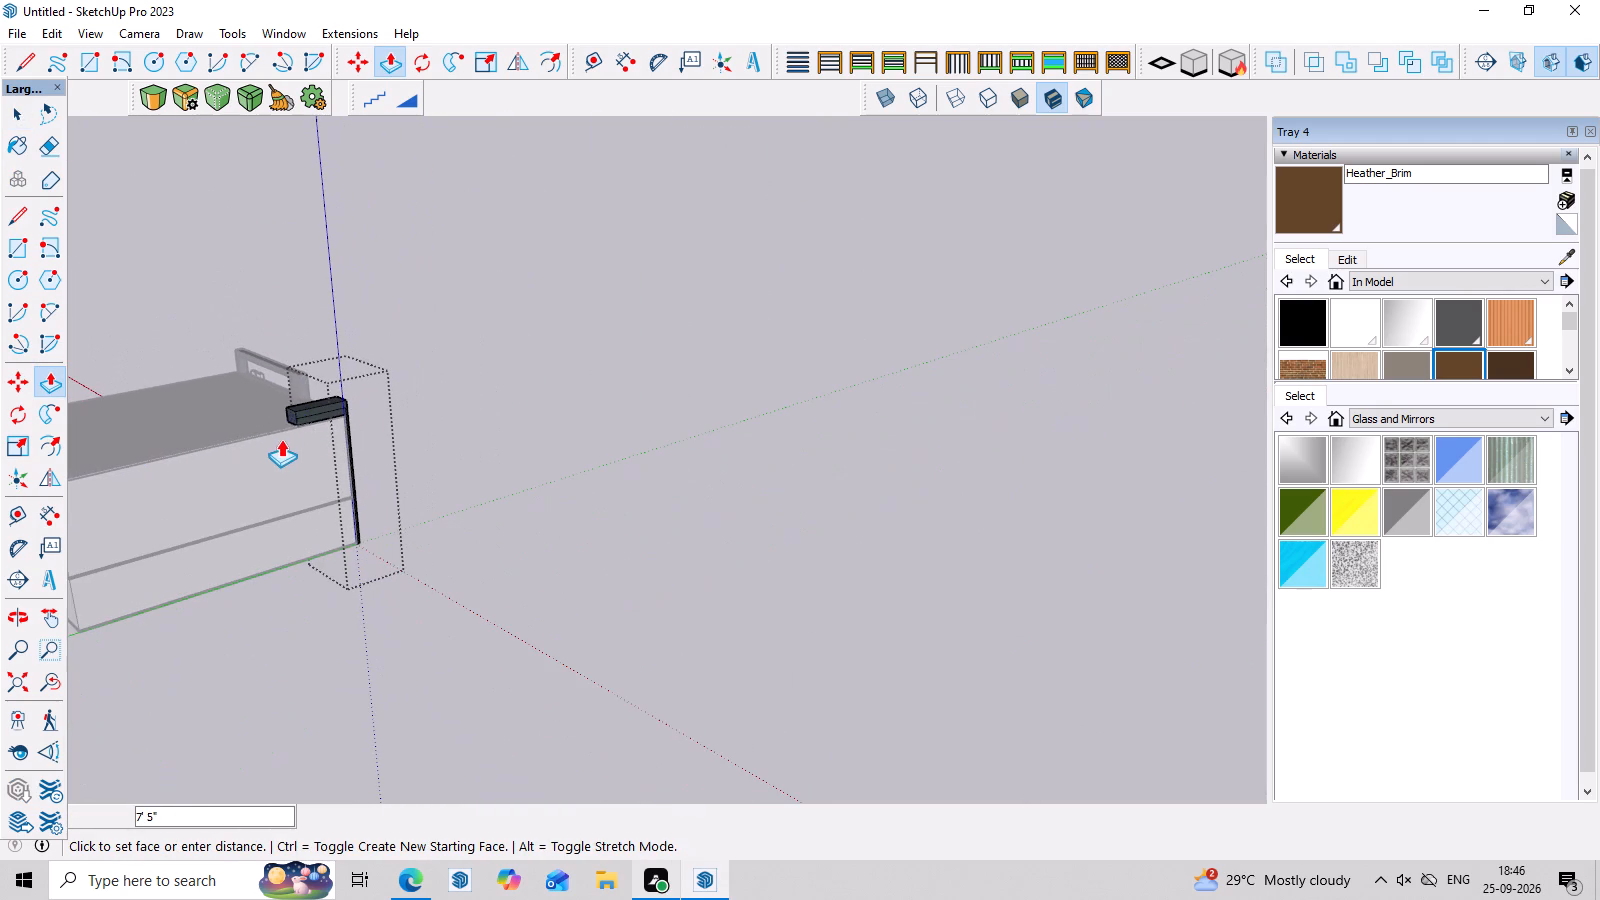
{"action": "scroll", "coordinate": [199, 470], "scroll_direction": "down", "scroll_amount": 4}
{"action": "middle_click_drag", "start_coordinate": [203, 474], "coordinate": [271, 488]}
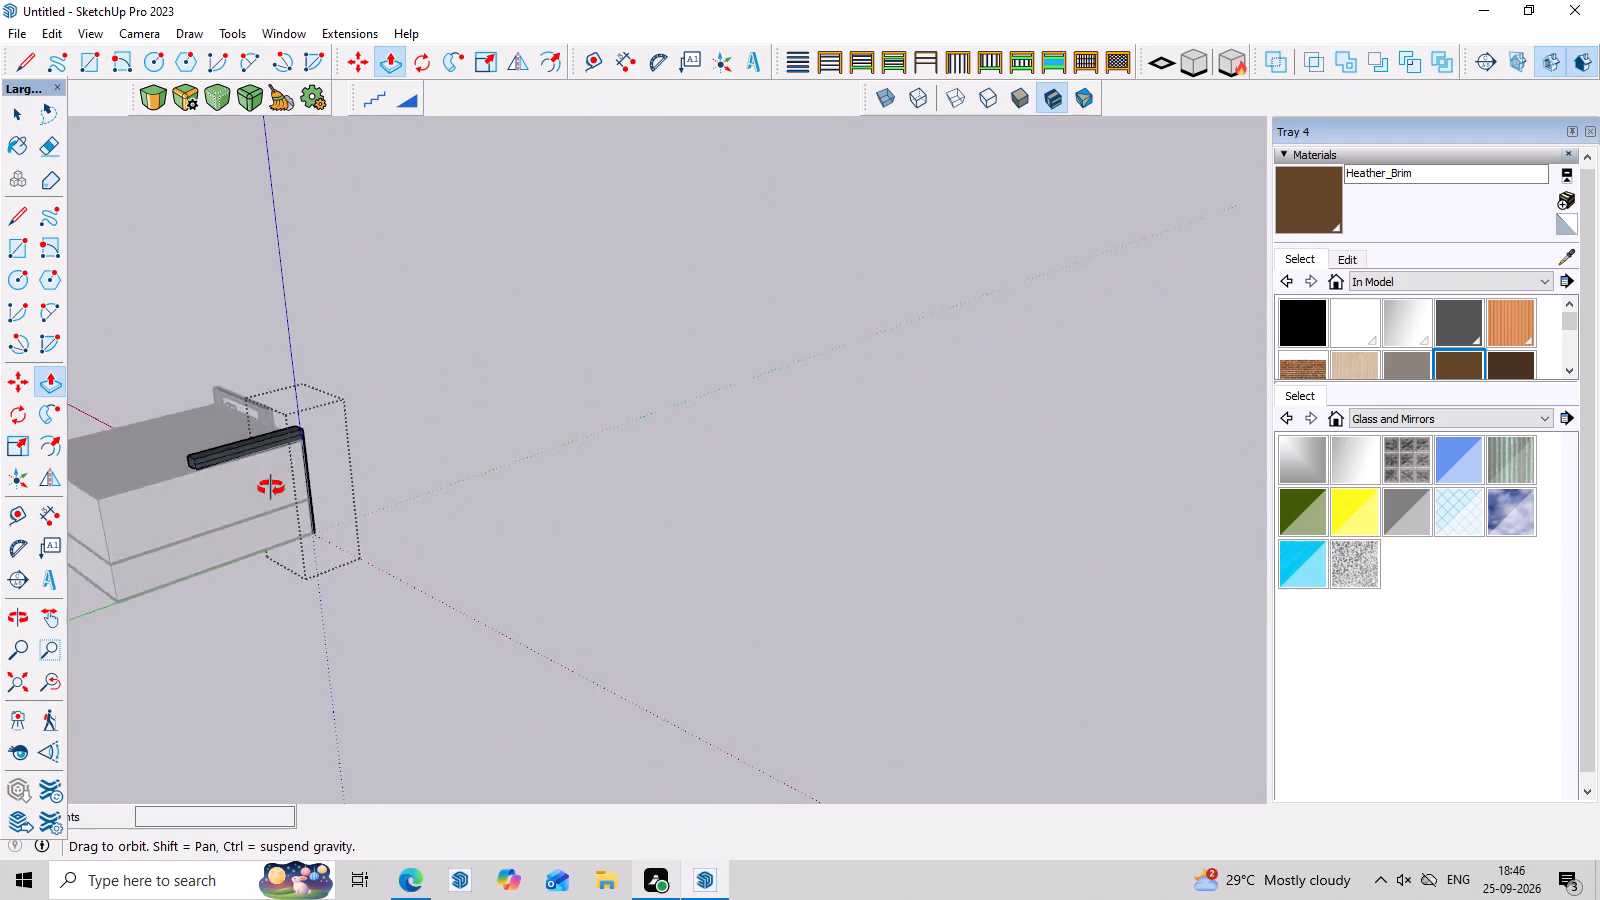
{"action": "middle_click_drag", "start_coordinate": [271, 488], "coordinate": [548, 491]}
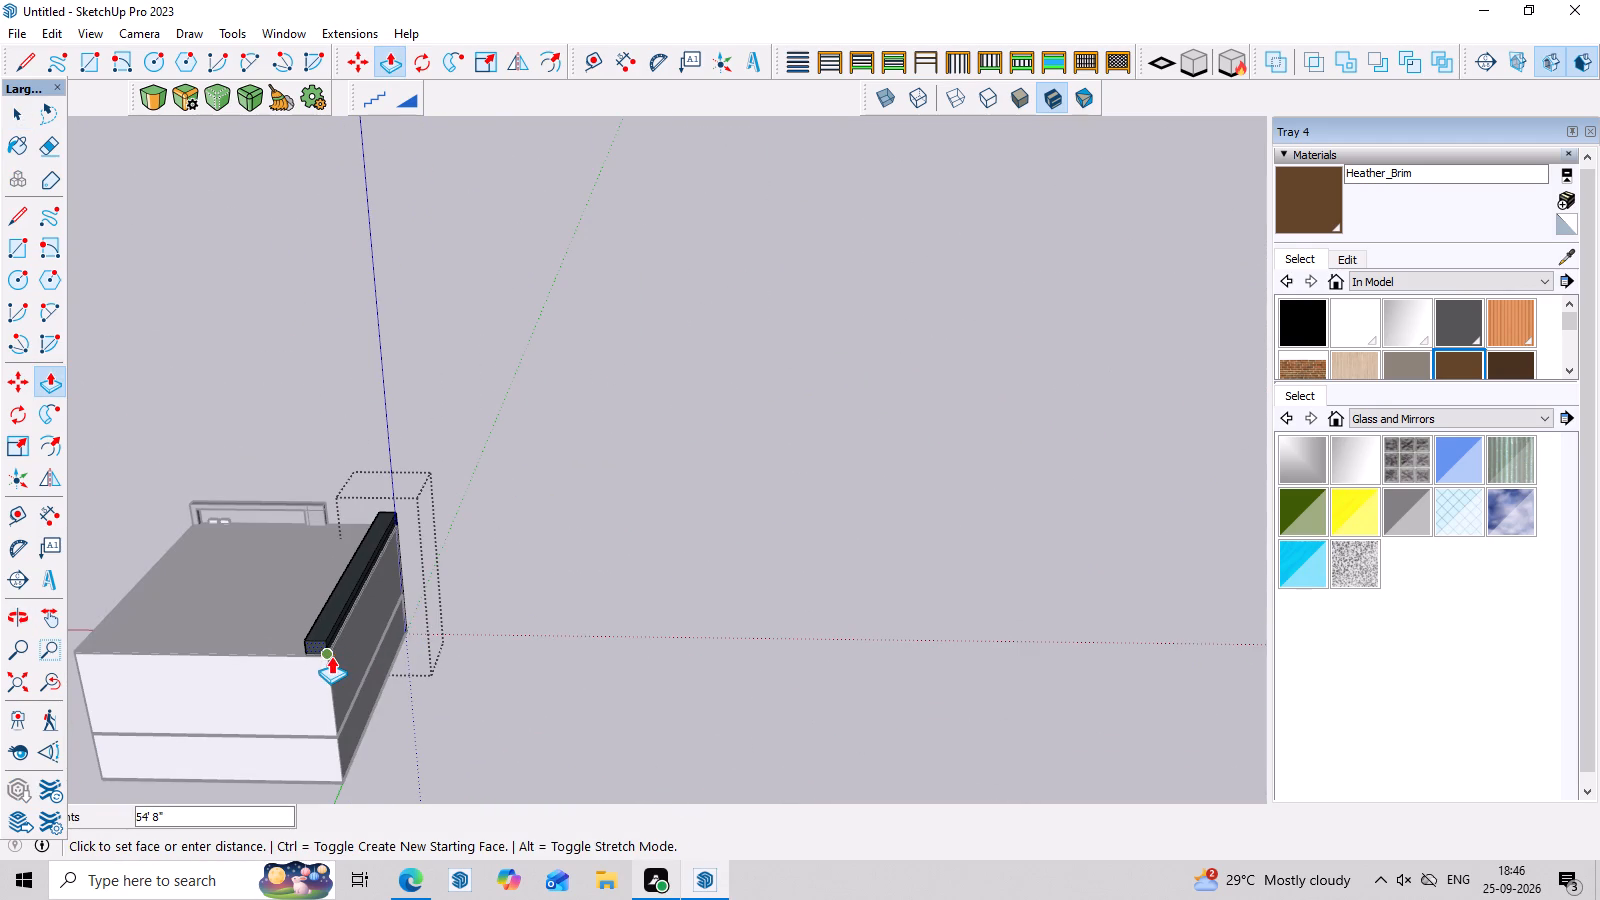
{"action": "left_click", "coordinate": [331, 656]}
Leave the column group and examine the front elevation with the new roof-edge beam from several angles.
{"action": "scroll", "coordinate": [334, 655], "scroll_direction": "down", "scroll_amount": 4}
{"action": "middle_click_drag", "start_coordinate": [394, 641], "coordinate": [1171, 621]}
{"action": "scroll", "coordinate": [851, 486], "scroll_direction": "down", "scroll_amount": 4}
{"action": "key", "text": "space"}
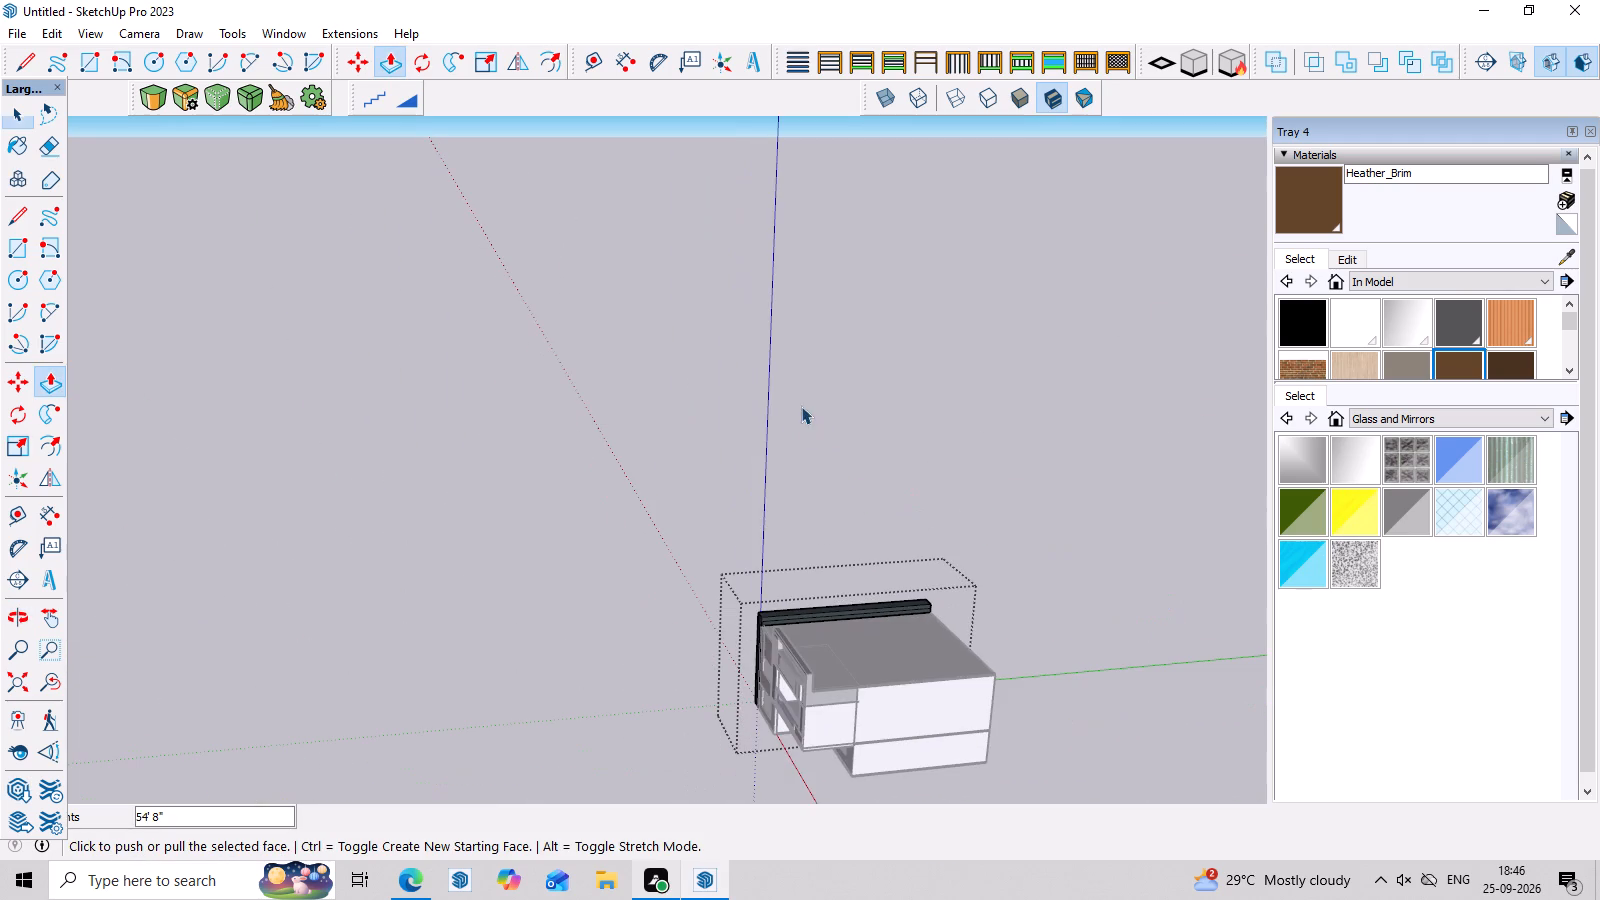
{"action": "left_click", "coordinate": [708, 417]}
{"action": "scroll", "coordinate": [203, 460], "scroll_direction": "down", "scroll_amount": 4}
{"action": "middle_click_drag", "start_coordinate": [642, 593], "coordinate": [1176, 258]}
{"action": "scroll", "coordinate": [693, 670], "scroll_direction": "up", "scroll_amount": 4}
{"action": "middle_click_drag", "start_coordinate": [693, 670], "coordinate": [695, 672]}
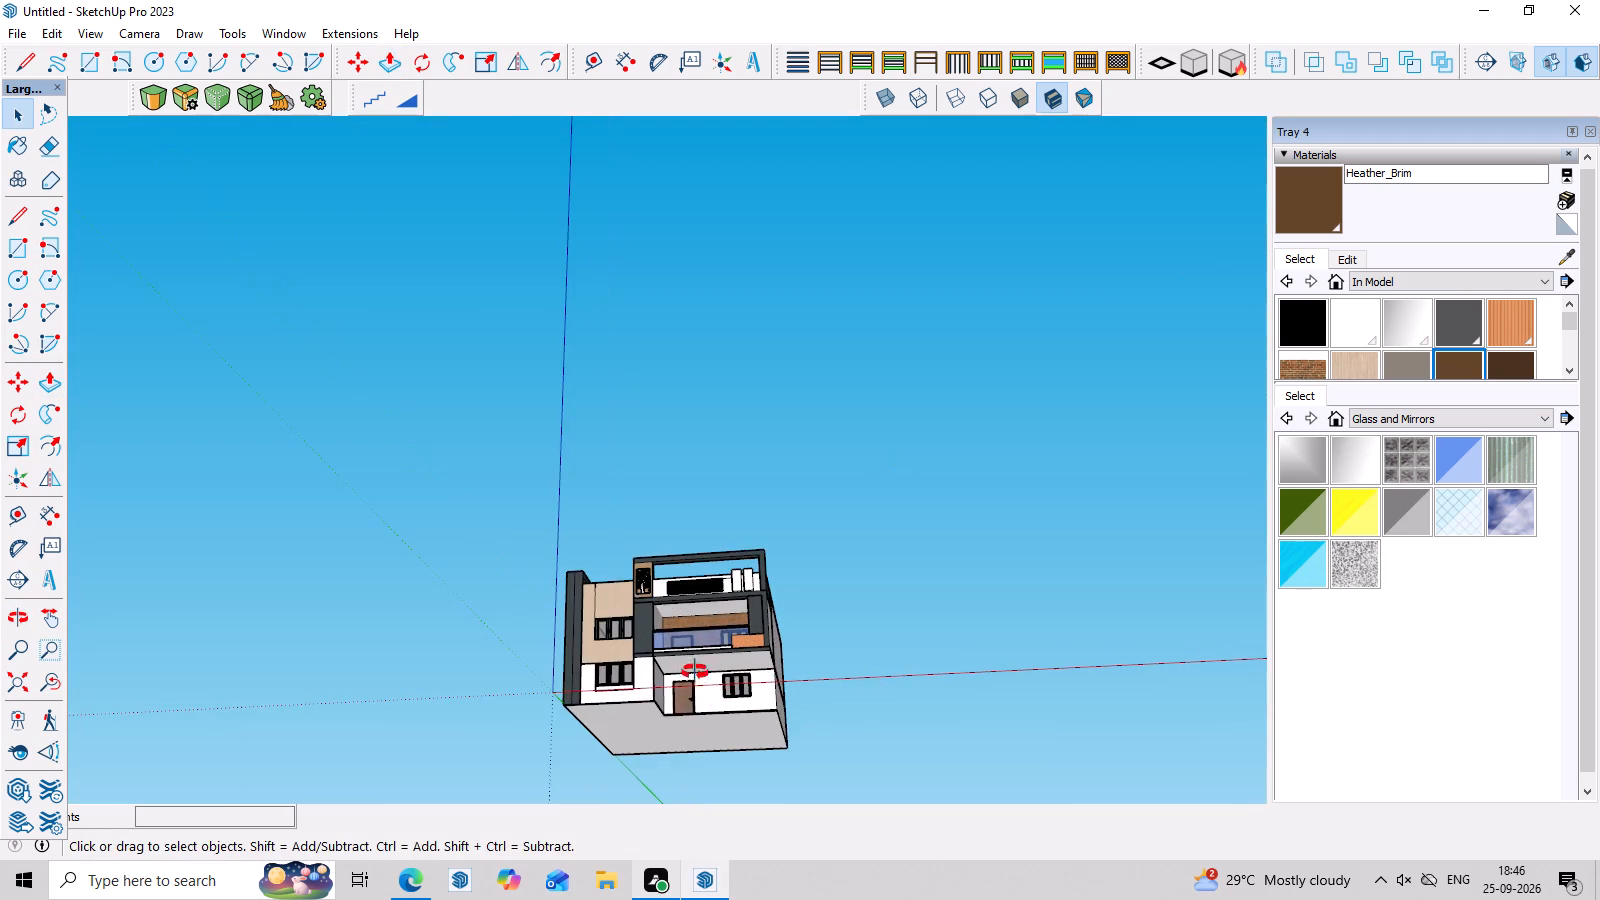
{"action": "middle_click_drag", "start_coordinate": [695, 672], "coordinate": [699, 732]}
{"action": "scroll", "coordinate": [699, 735], "scroll_direction": "up", "scroll_amount": 8}
{"action": "middle_click_drag", "start_coordinate": [707, 659], "coordinate": [725, 762]}
{"action": "scroll", "coordinate": [792, 718], "scroll_direction": "up", "scroll_amount": 3}
{"action": "middle_click_drag", "start_coordinate": [794, 713], "coordinate": [877, 712]}
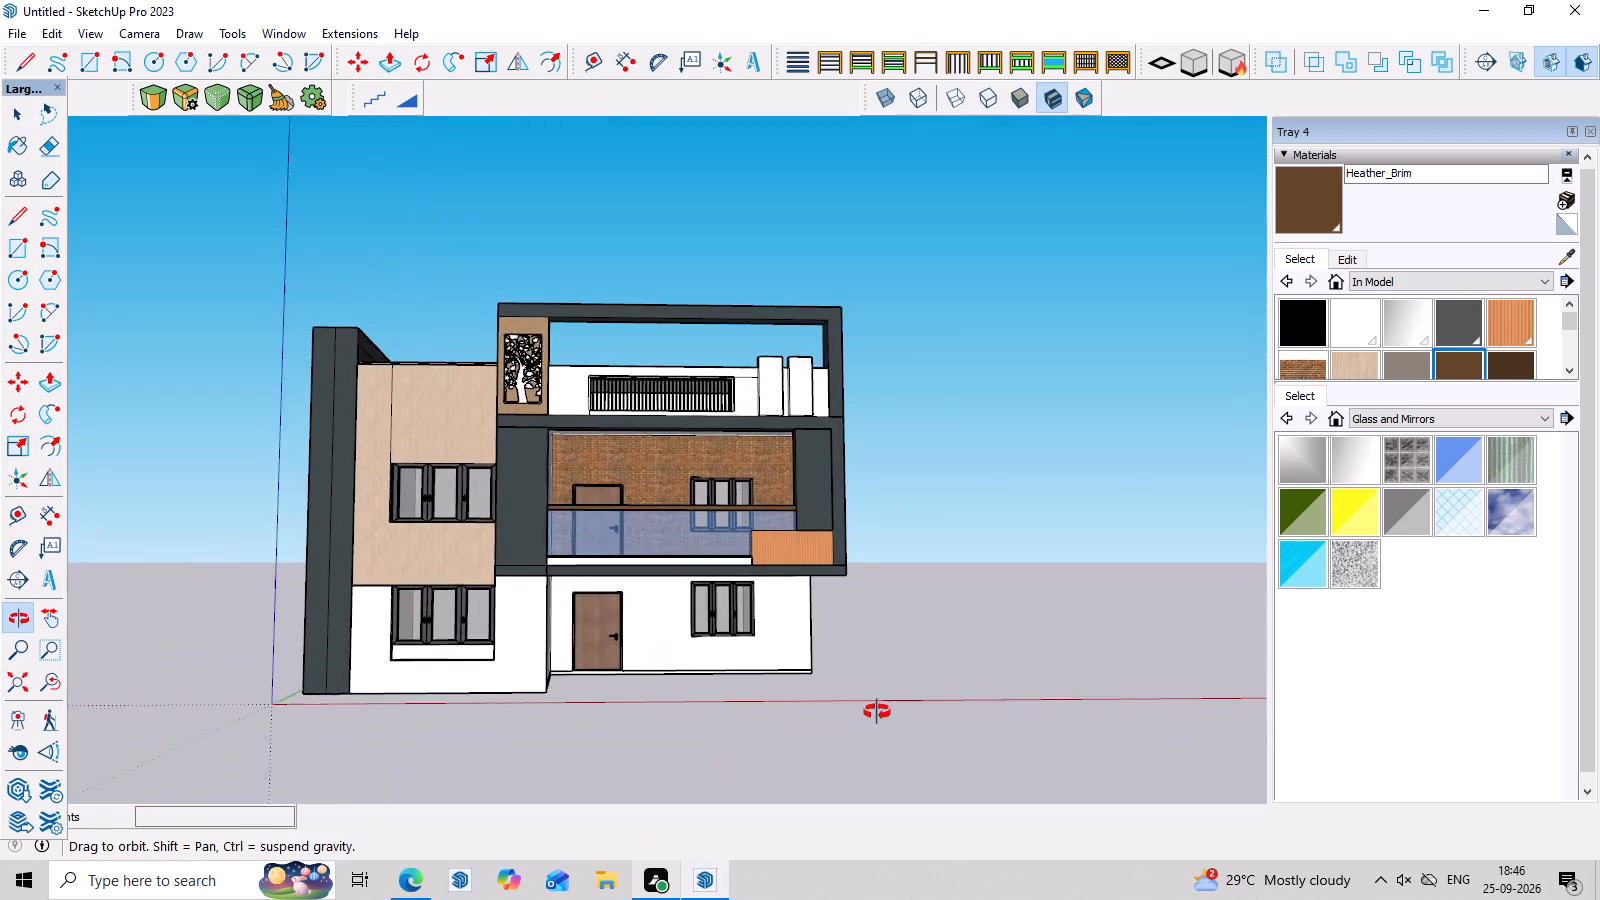
{"action": "middle_click_drag", "start_coordinate": [877, 712], "coordinate": [886, 755]}
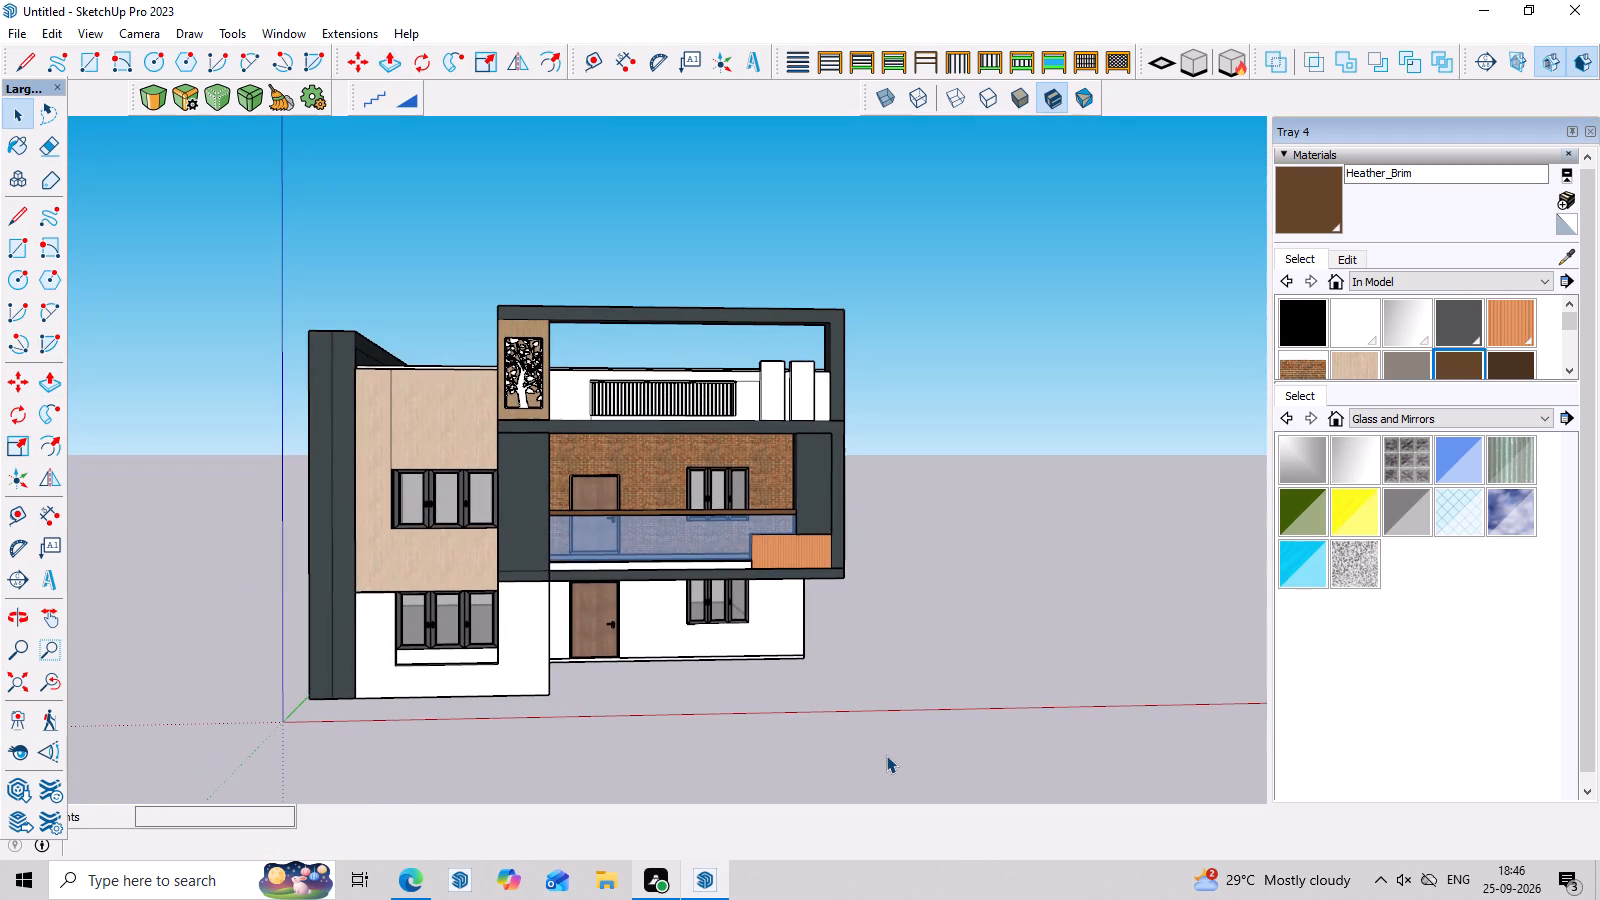
{"action": "middle_click", "coordinate": [870, 579]}
{"action": "middle_click_drag", "start_coordinate": [870, 579], "coordinate": [870, 625]}
{"action": "scroll", "coordinate": [454, 521], "scroll_direction": "down", "scroll_amount": 2}
{"action": "middle_click", "coordinate": [454, 521]}
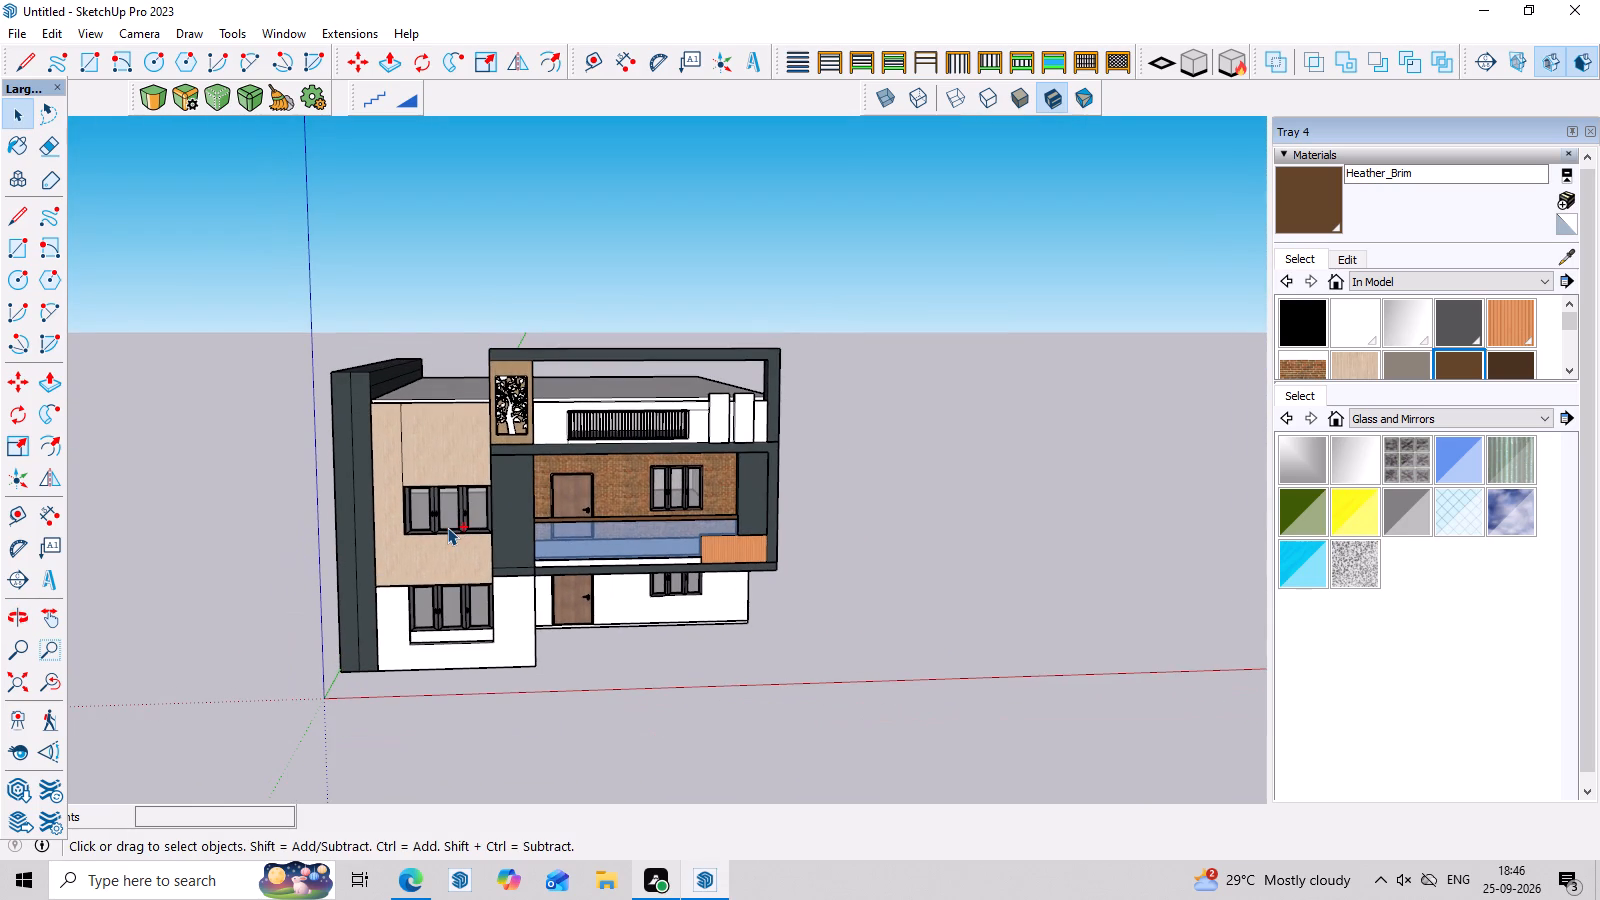
Undo back into the column group and delete the long edge dividing the beam's outer side face.
{"action": "key", "text": "ctrl+z"}
{"action": "middle_click_drag", "start_coordinate": [432, 527], "coordinate": [1455, 564]}
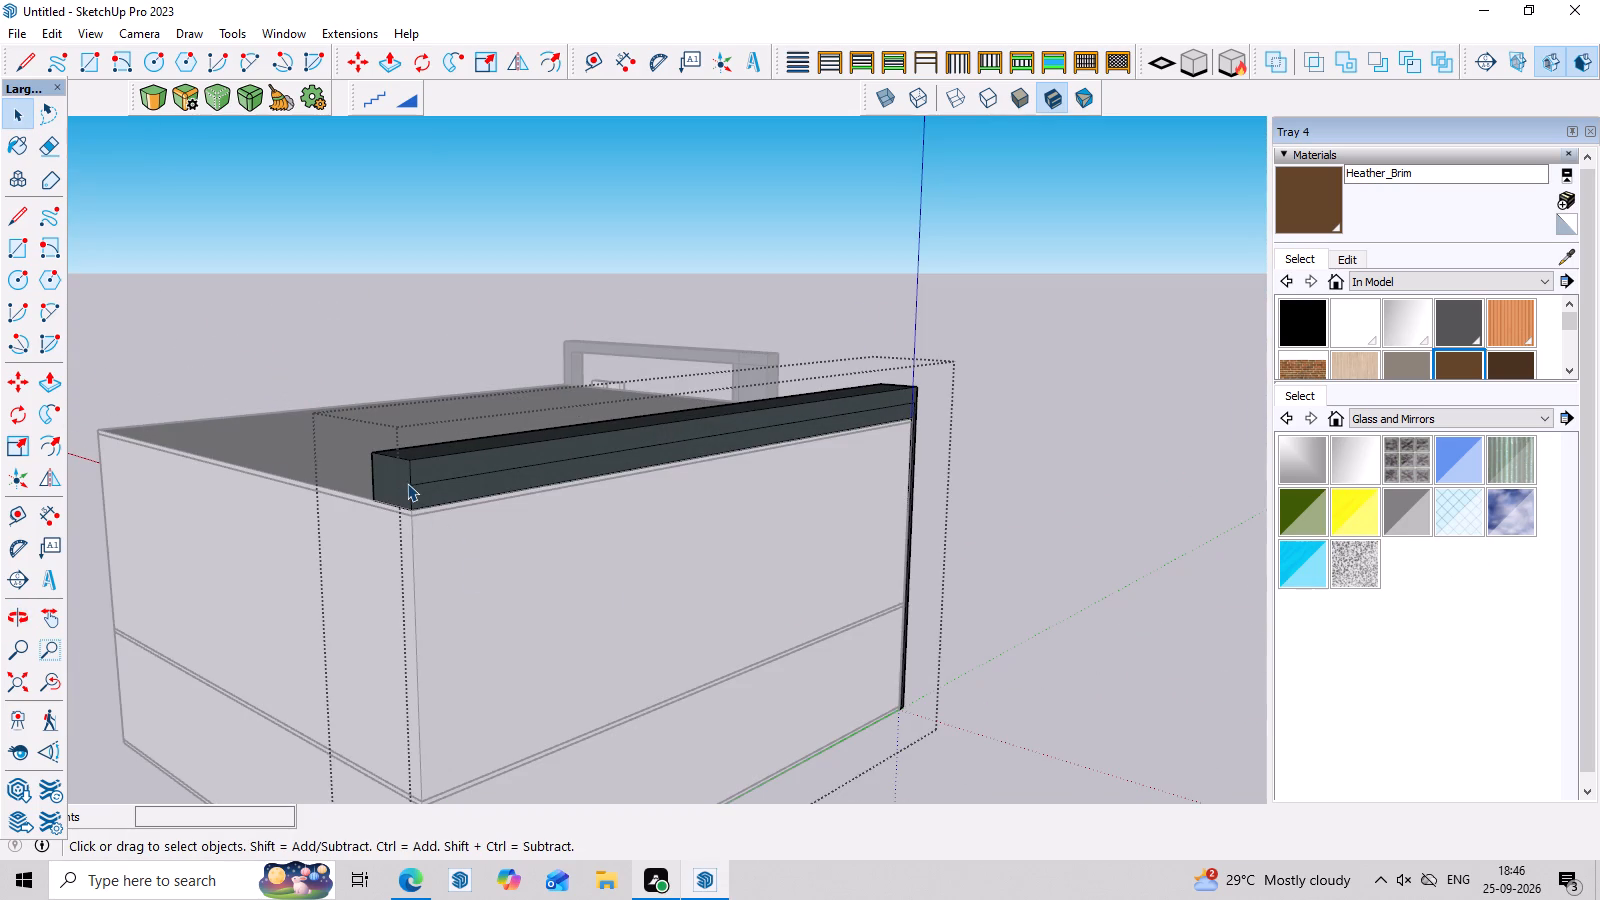
{"action": "left_click", "coordinate": [407, 483]}
{"action": "left_click", "coordinate": [454, 480]}
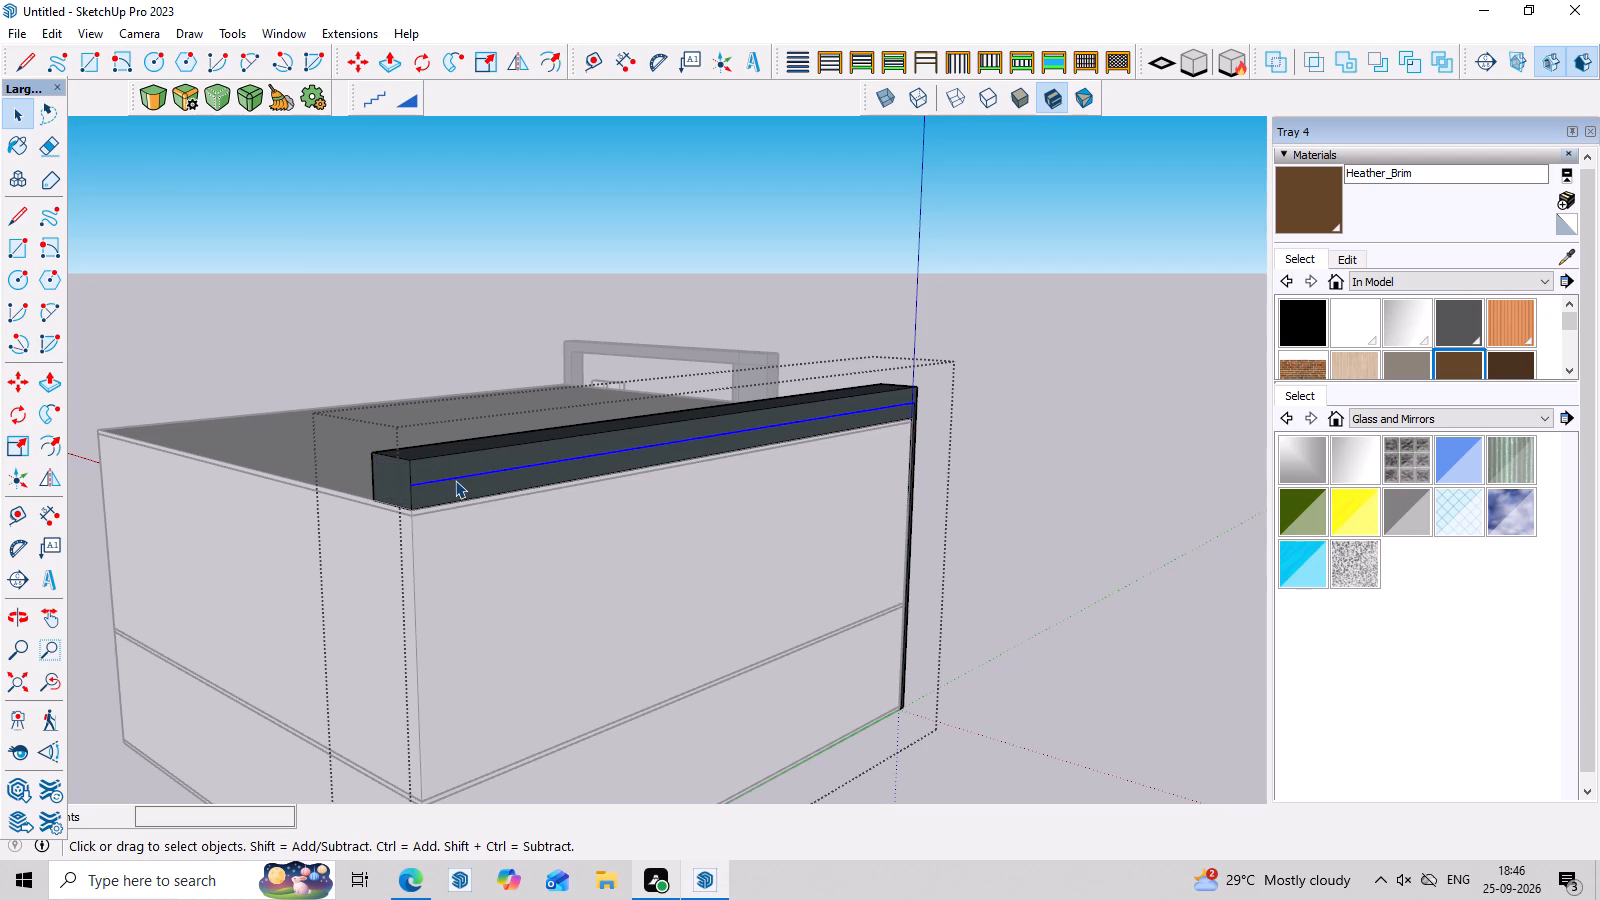
{"action": "key", "text": "Delete"}
Push the beam's far end face back 43' 6" toward the corner column.
{"action": "left_click", "coordinate": [375, 488]}
{"action": "left_click", "coordinate": [388, 488]}
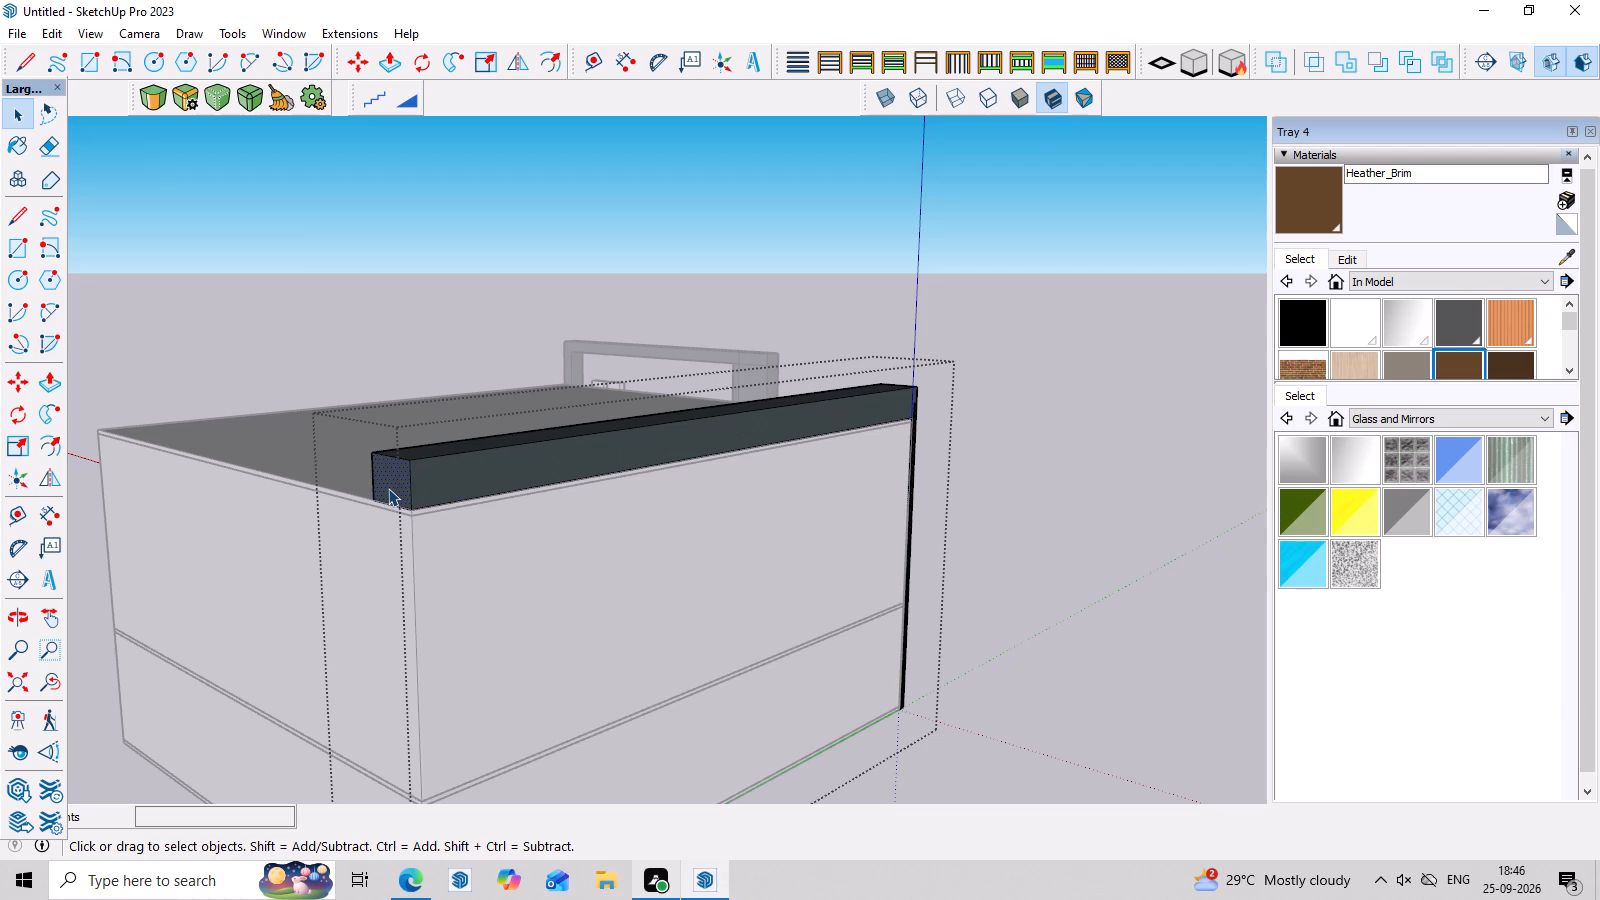
{"action": "key", "text": "p"}
{"action": "left_click", "coordinate": [388, 488]}
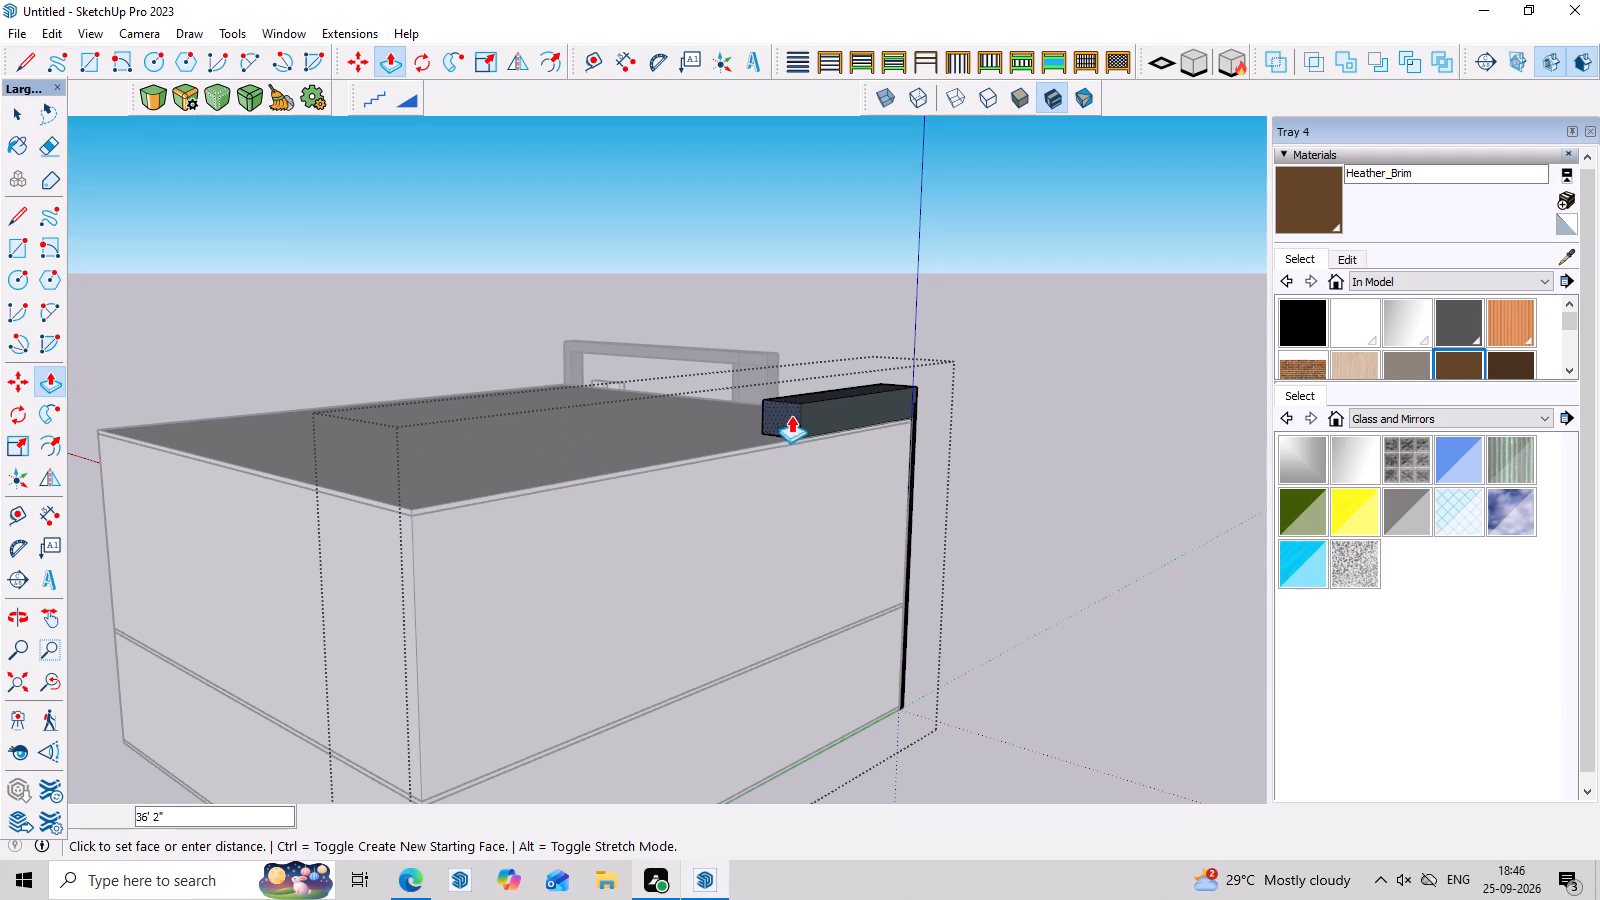
{"action": "left_click", "coordinate": [820, 409]}
Push the beam's end face a little further back toward the corner column and exit the group.
{"action": "middle_click_drag", "start_coordinate": [1049, 447], "coordinate": [14, 652]}
{"action": "scroll", "coordinate": [152, 562], "scroll_direction": "down", "scroll_amount": 4}
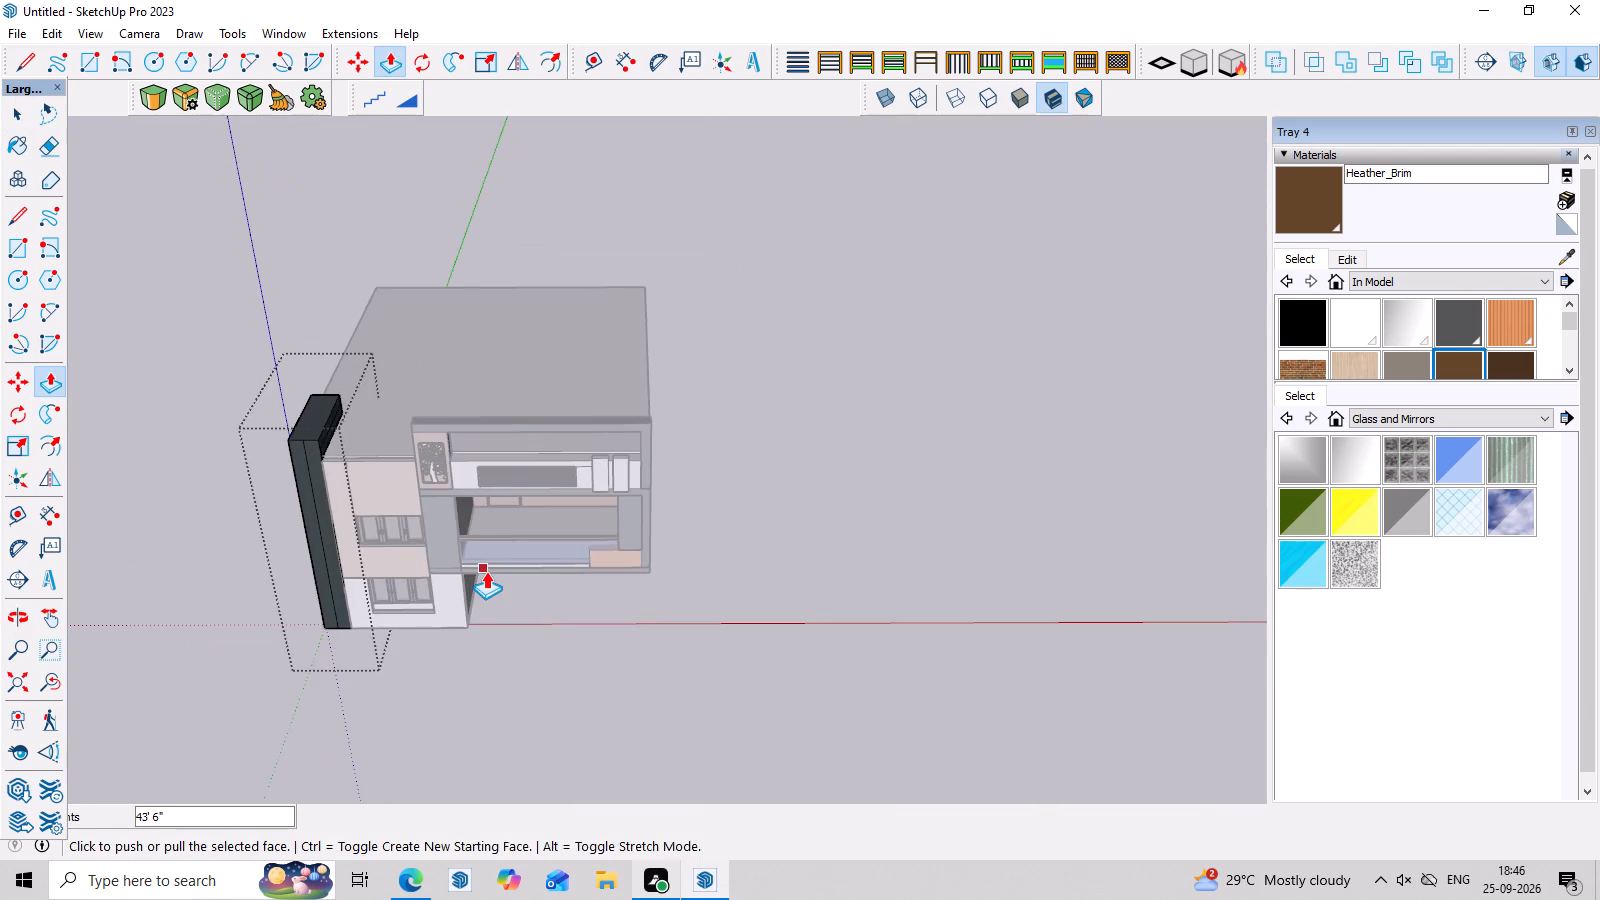
{"action": "scroll", "coordinate": [486, 571], "scroll_direction": "down", "scroll_amount": 1}
{"action": "middle_click_drag", "start_coordinate": [488, 547], "coordinate": [527, 268]}
{"action": "scroll", "coordinate": [530, 363], "scroll_direction": "up", "scroll_amount": 2}
{"action": "middle_click_drag", "start_coordinate": [774, 483], "coordinate": [0, 773]}
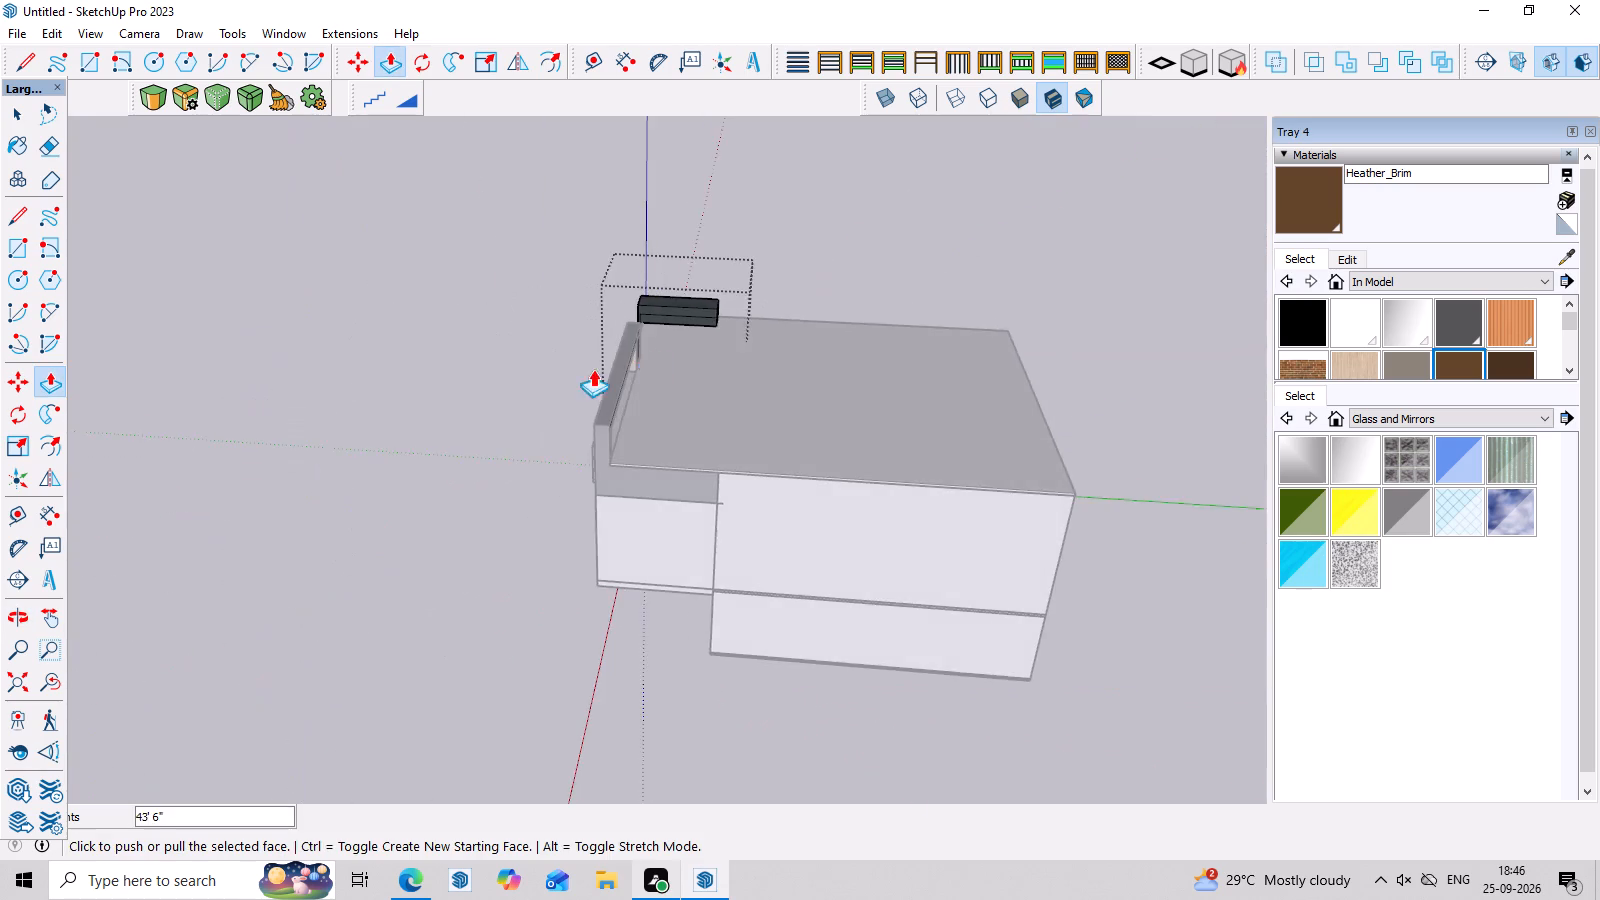
{"action": "scroll", "coordinate": [713, 334], "scroll_direction": "up", "scroll_amount": 3}
{"action": "middle_click_drag", "start_coordinate": [798, 303], "coordinate": [739, 448]}
{"action": "scroll", "coordinate": [786, 279], "scroll_direction": "up", "scroll_amount": 8}
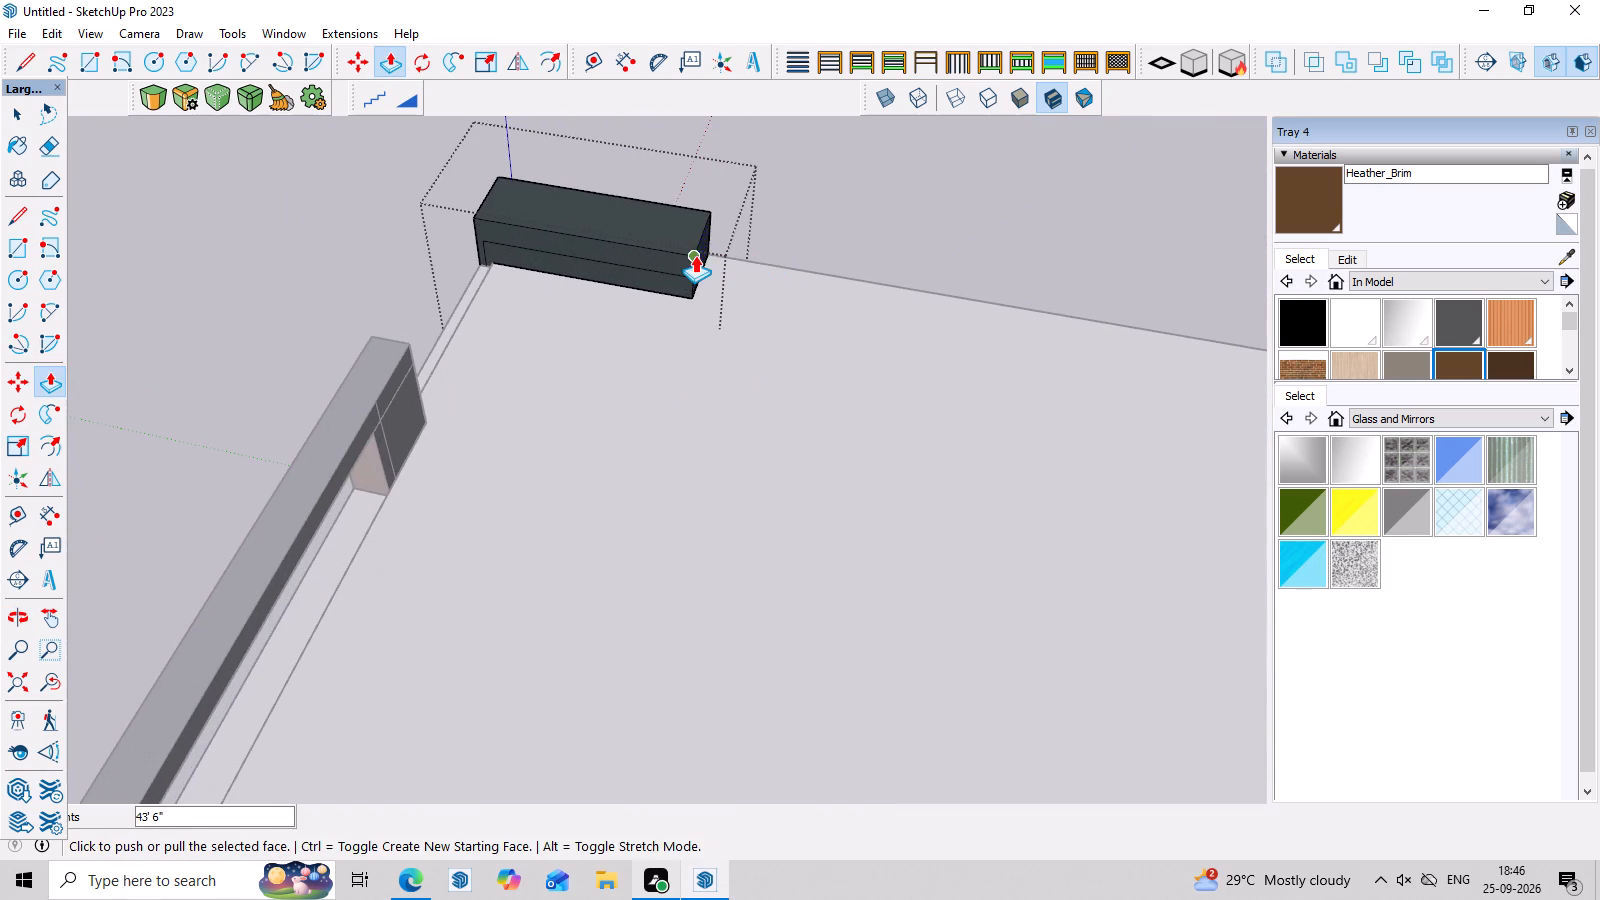
{"action": "left_click", "coordinate": [706, 253]}
{"action": "left_click", "coordinate": [631, 254]}
{"action": "middle_click_drag", "start_coordinate": [758, 378], "coordinate": [772, 362]}
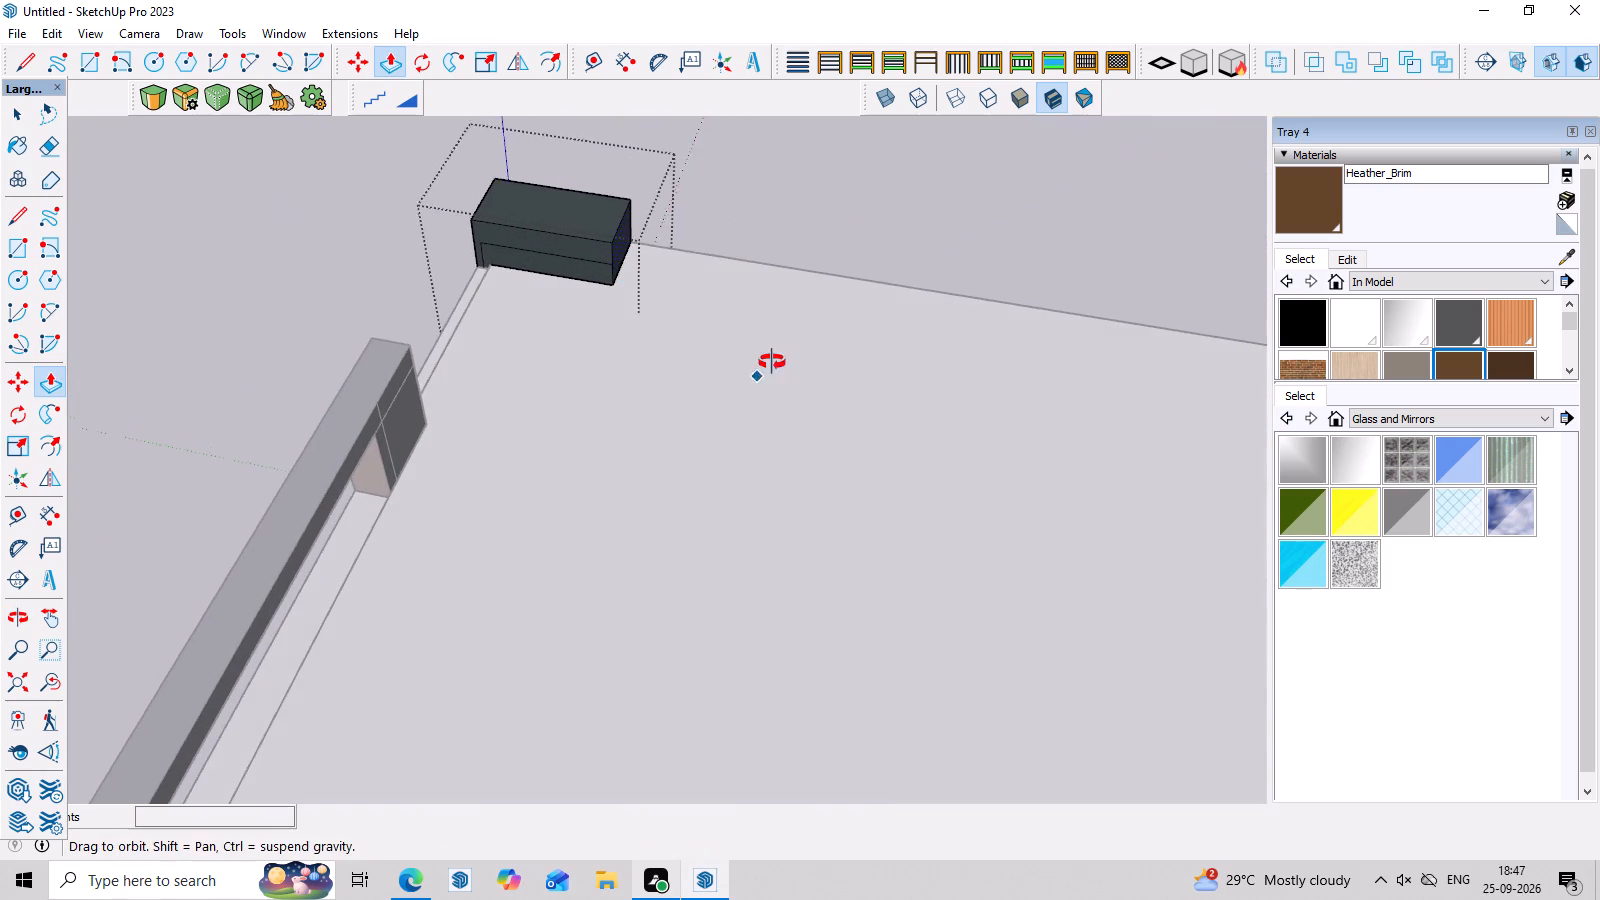
{"action": "middle_click_drag", "start_coordinate": [772, 362], "coordinate": [785, 336]}
{"action": "key", "text": "r"}
{"action": "key", "text": "space"}
{"action": "left_click", "coordinate": [757, 340]}
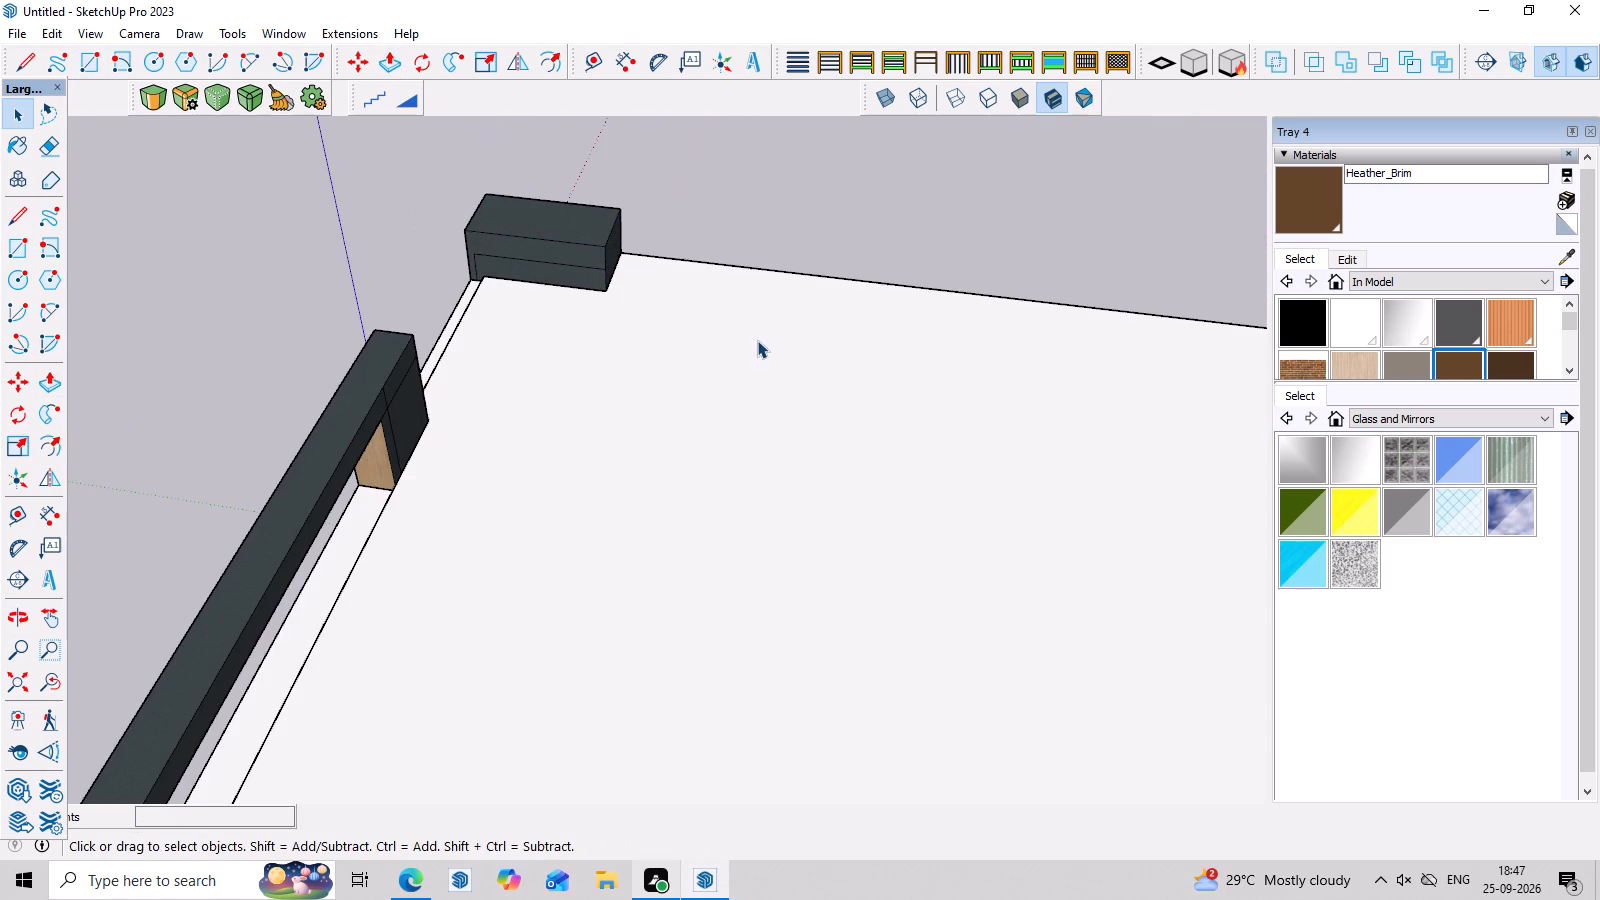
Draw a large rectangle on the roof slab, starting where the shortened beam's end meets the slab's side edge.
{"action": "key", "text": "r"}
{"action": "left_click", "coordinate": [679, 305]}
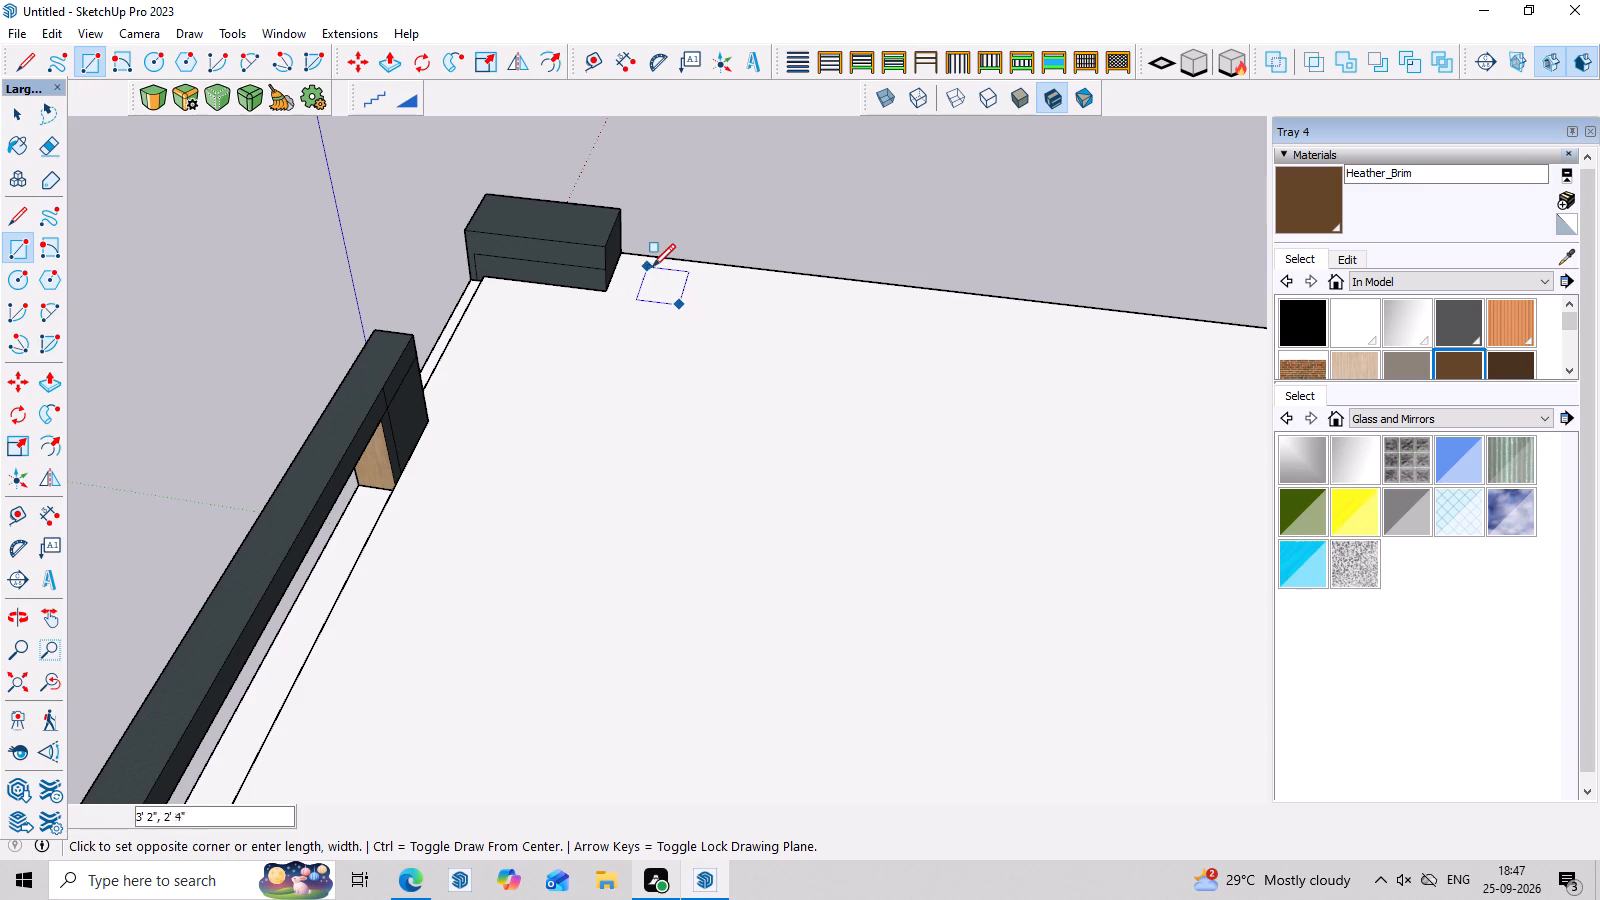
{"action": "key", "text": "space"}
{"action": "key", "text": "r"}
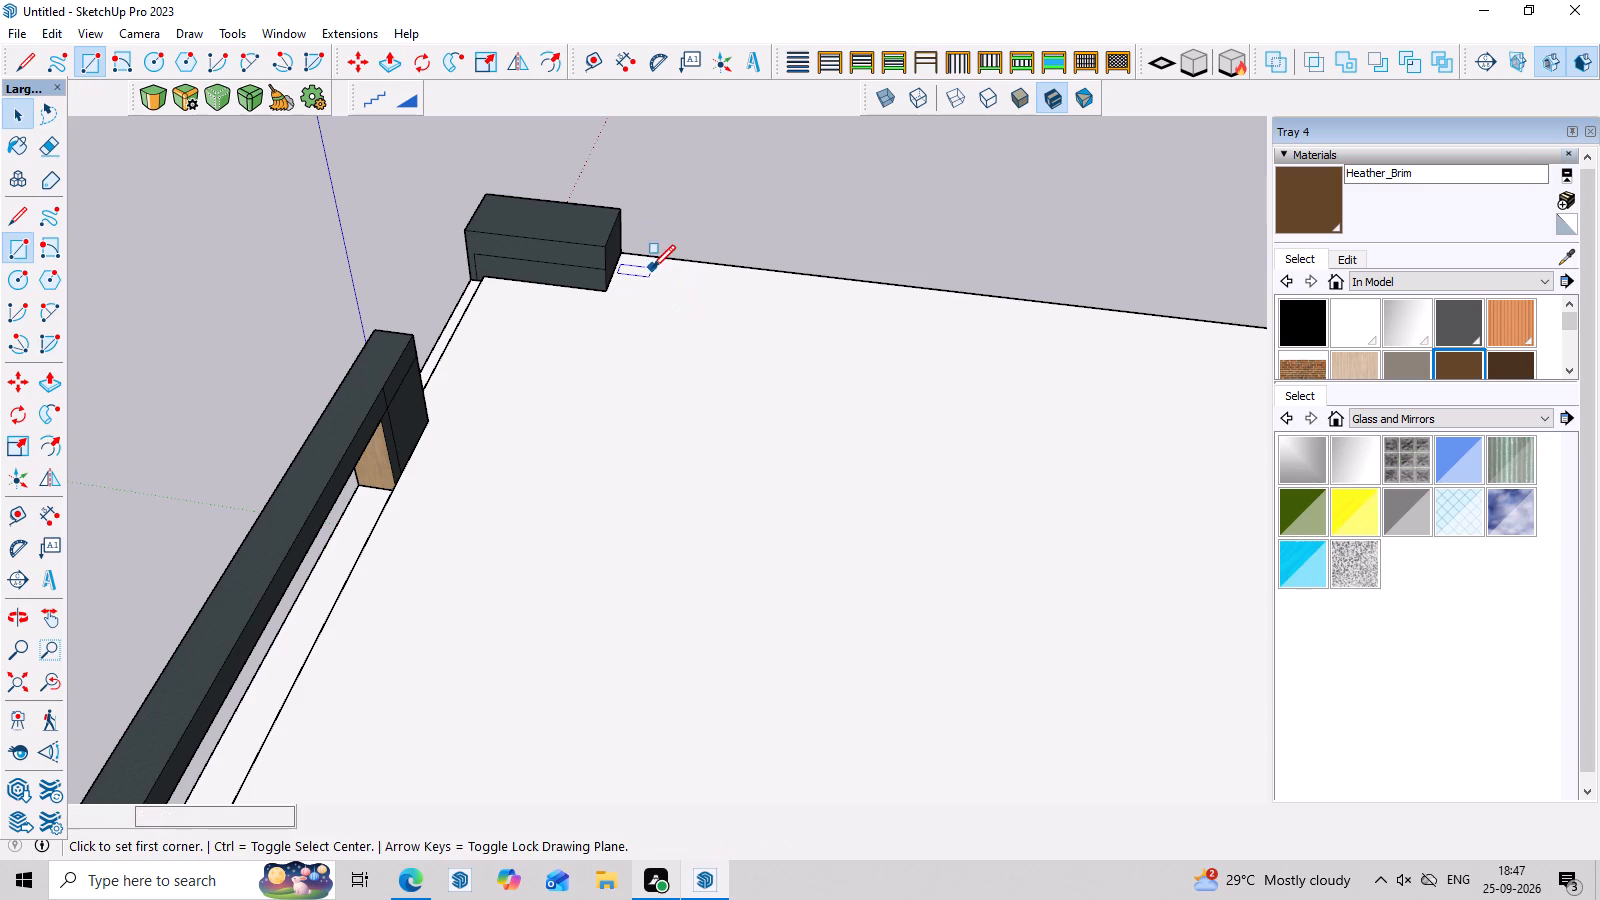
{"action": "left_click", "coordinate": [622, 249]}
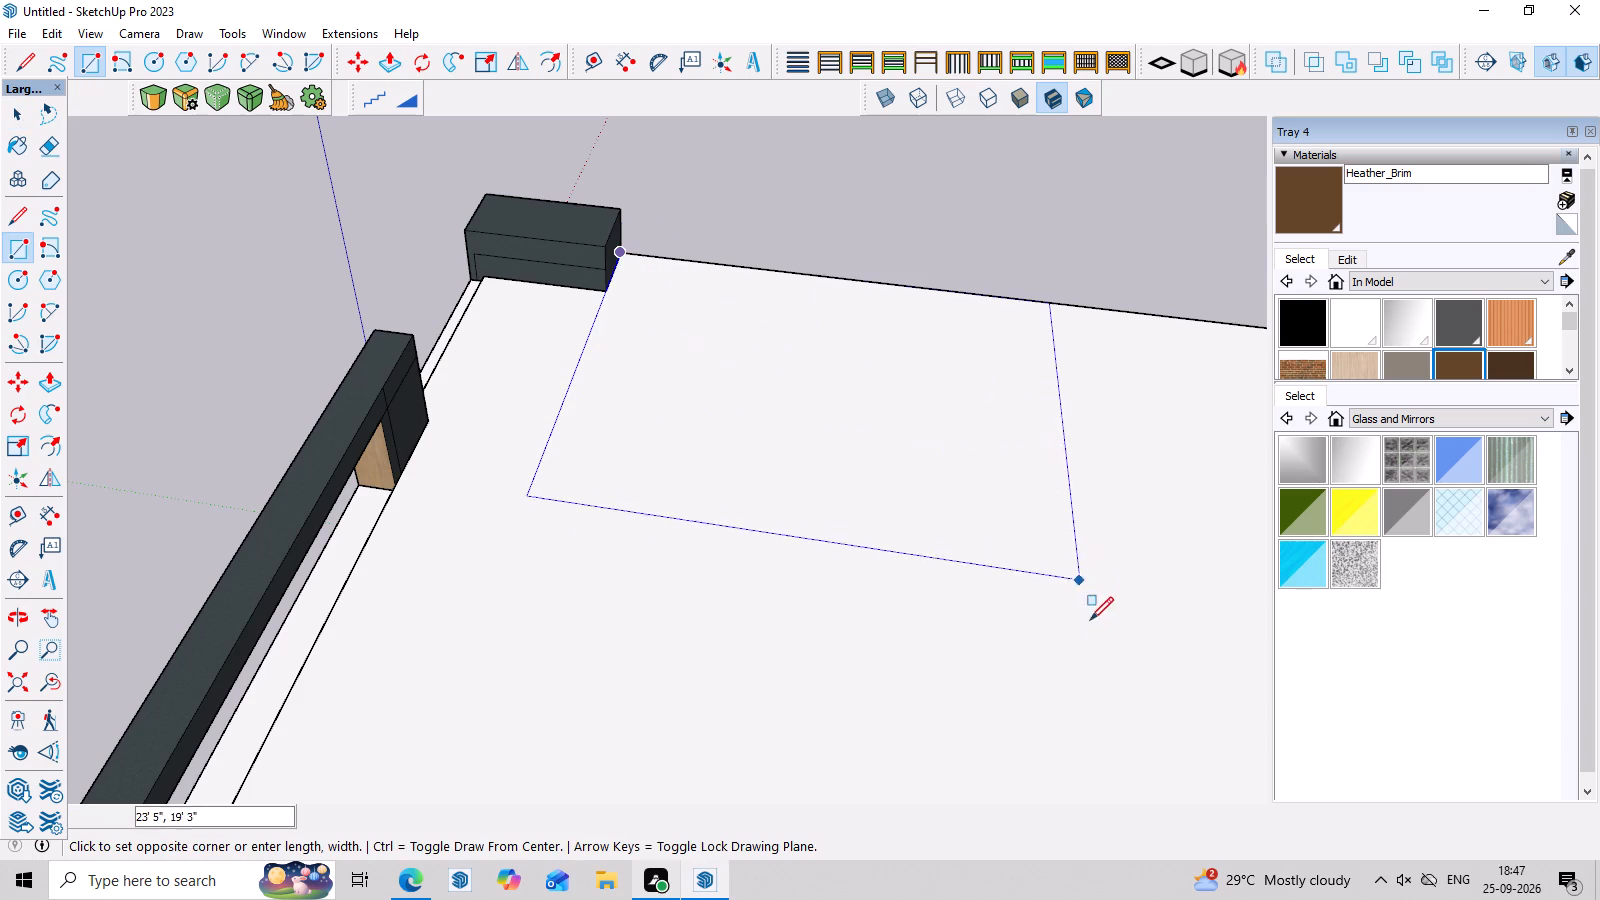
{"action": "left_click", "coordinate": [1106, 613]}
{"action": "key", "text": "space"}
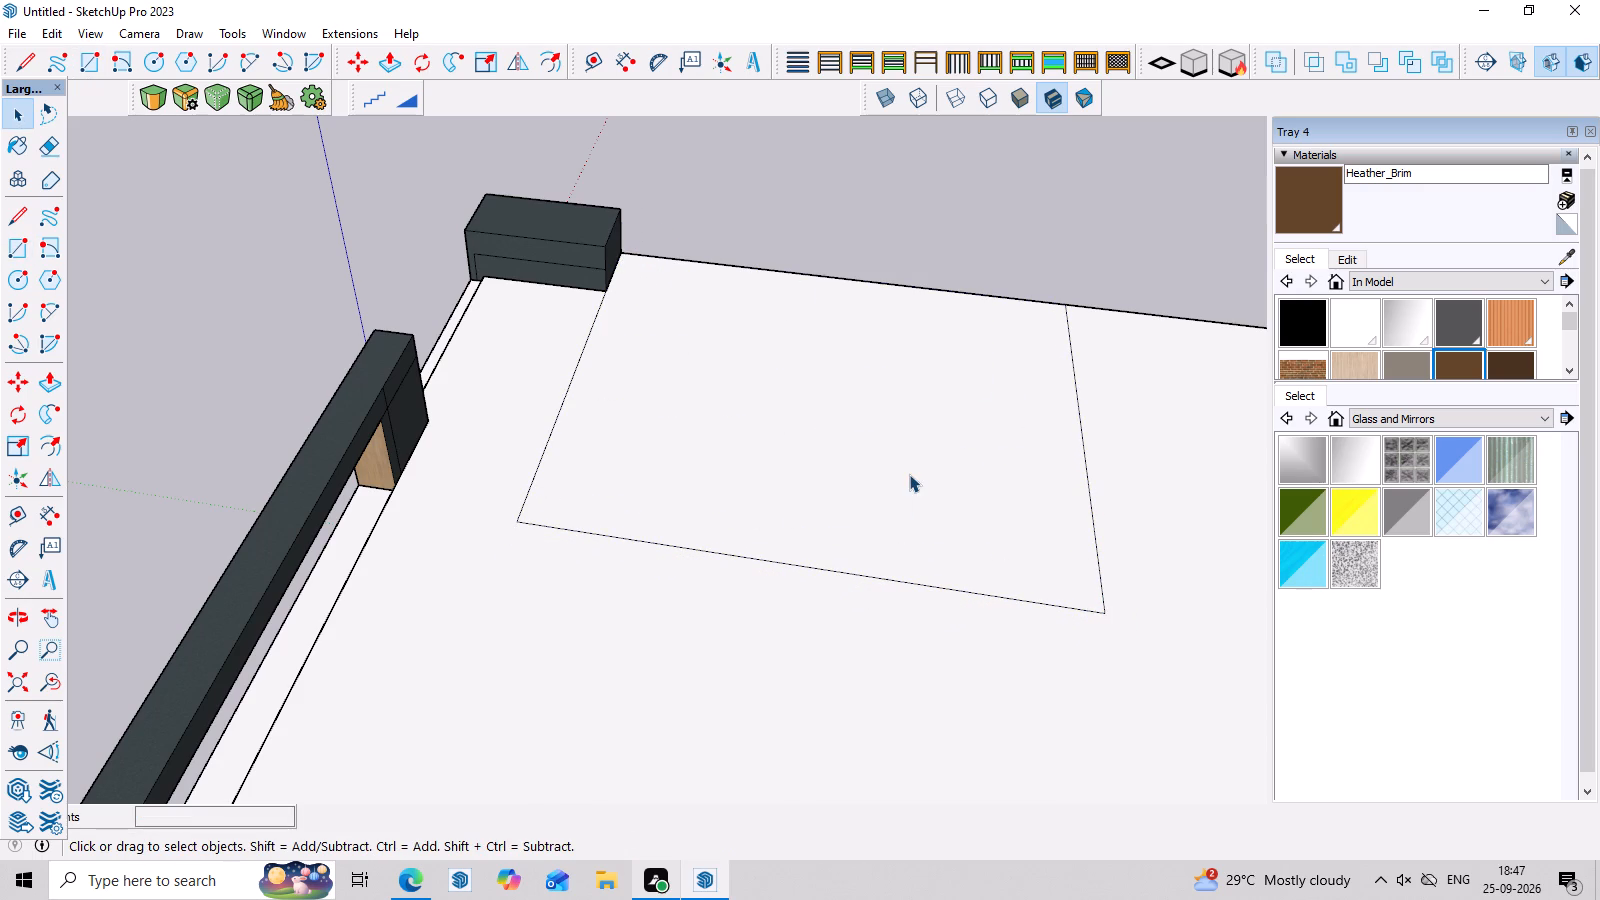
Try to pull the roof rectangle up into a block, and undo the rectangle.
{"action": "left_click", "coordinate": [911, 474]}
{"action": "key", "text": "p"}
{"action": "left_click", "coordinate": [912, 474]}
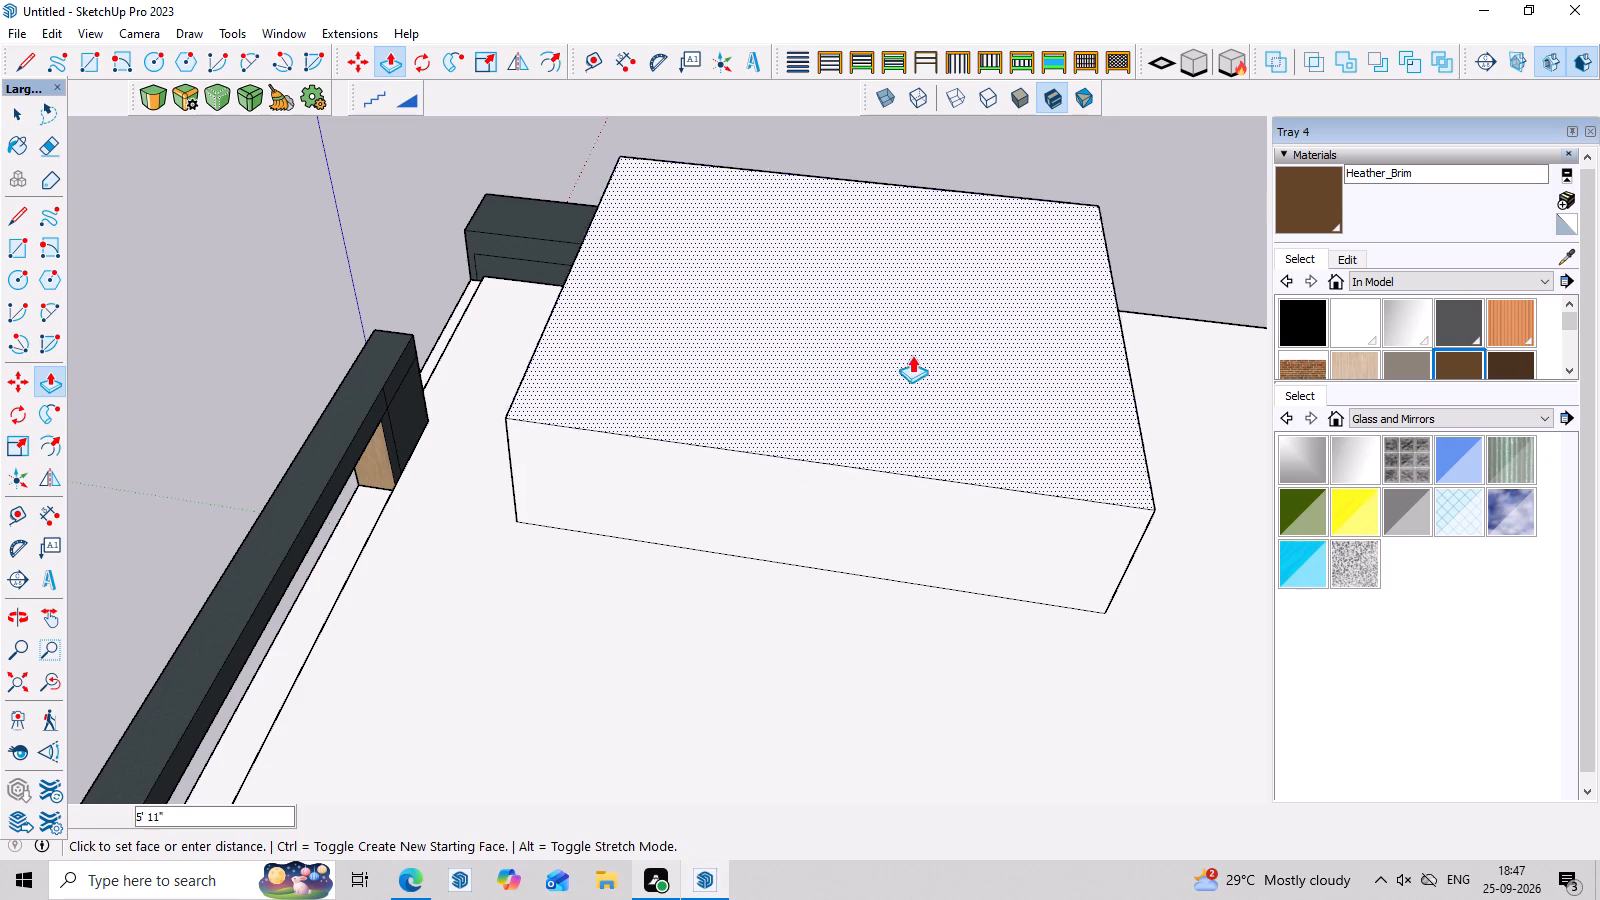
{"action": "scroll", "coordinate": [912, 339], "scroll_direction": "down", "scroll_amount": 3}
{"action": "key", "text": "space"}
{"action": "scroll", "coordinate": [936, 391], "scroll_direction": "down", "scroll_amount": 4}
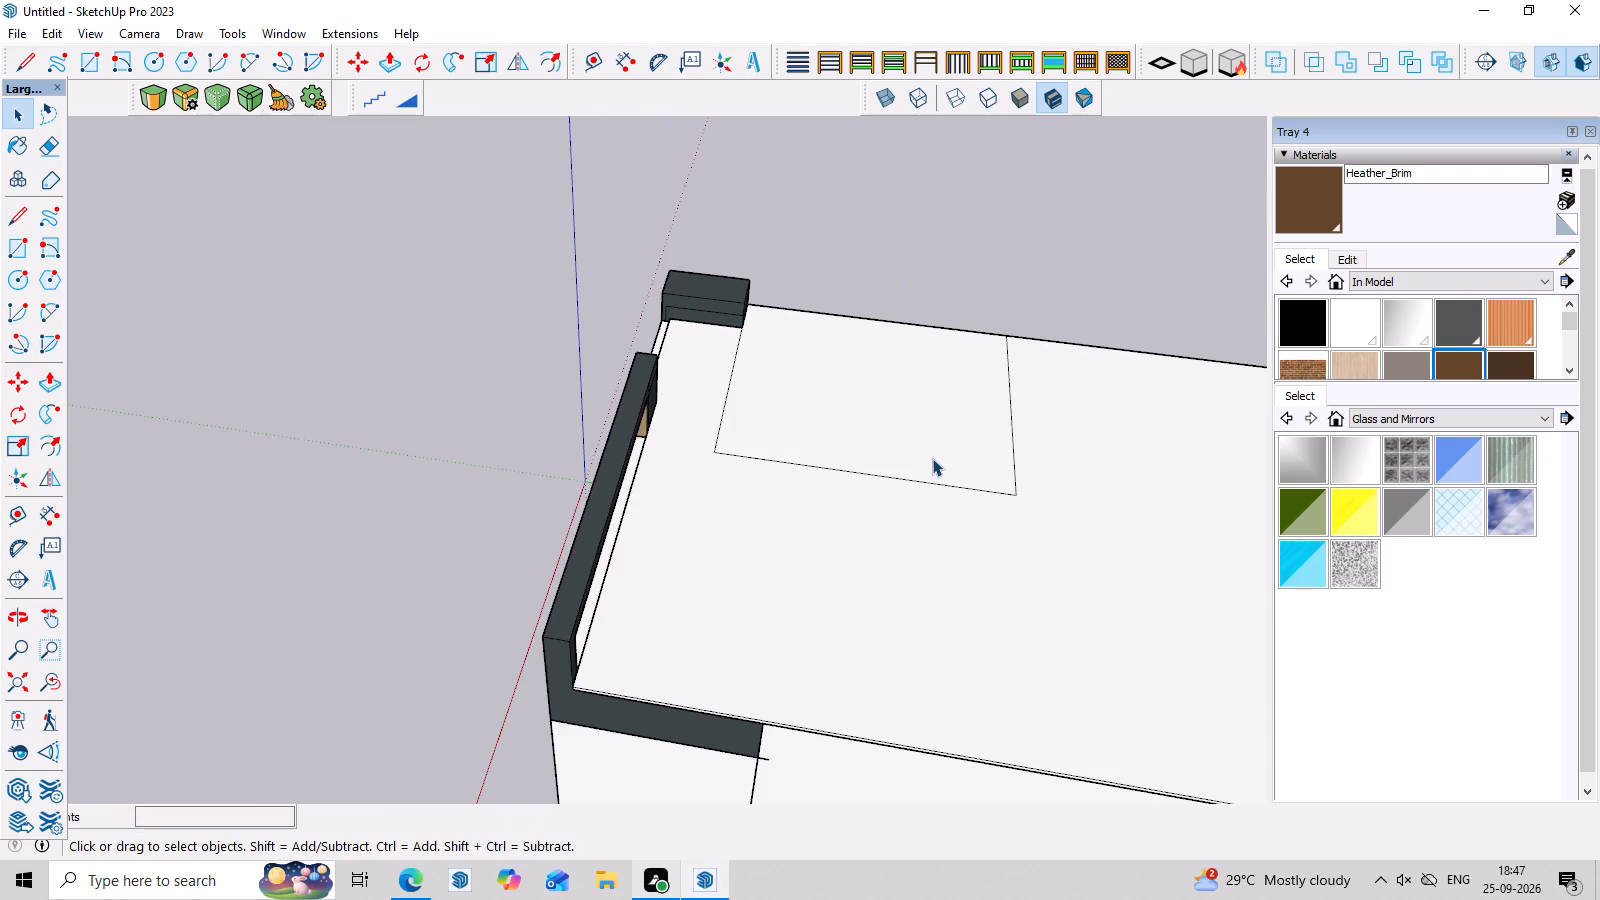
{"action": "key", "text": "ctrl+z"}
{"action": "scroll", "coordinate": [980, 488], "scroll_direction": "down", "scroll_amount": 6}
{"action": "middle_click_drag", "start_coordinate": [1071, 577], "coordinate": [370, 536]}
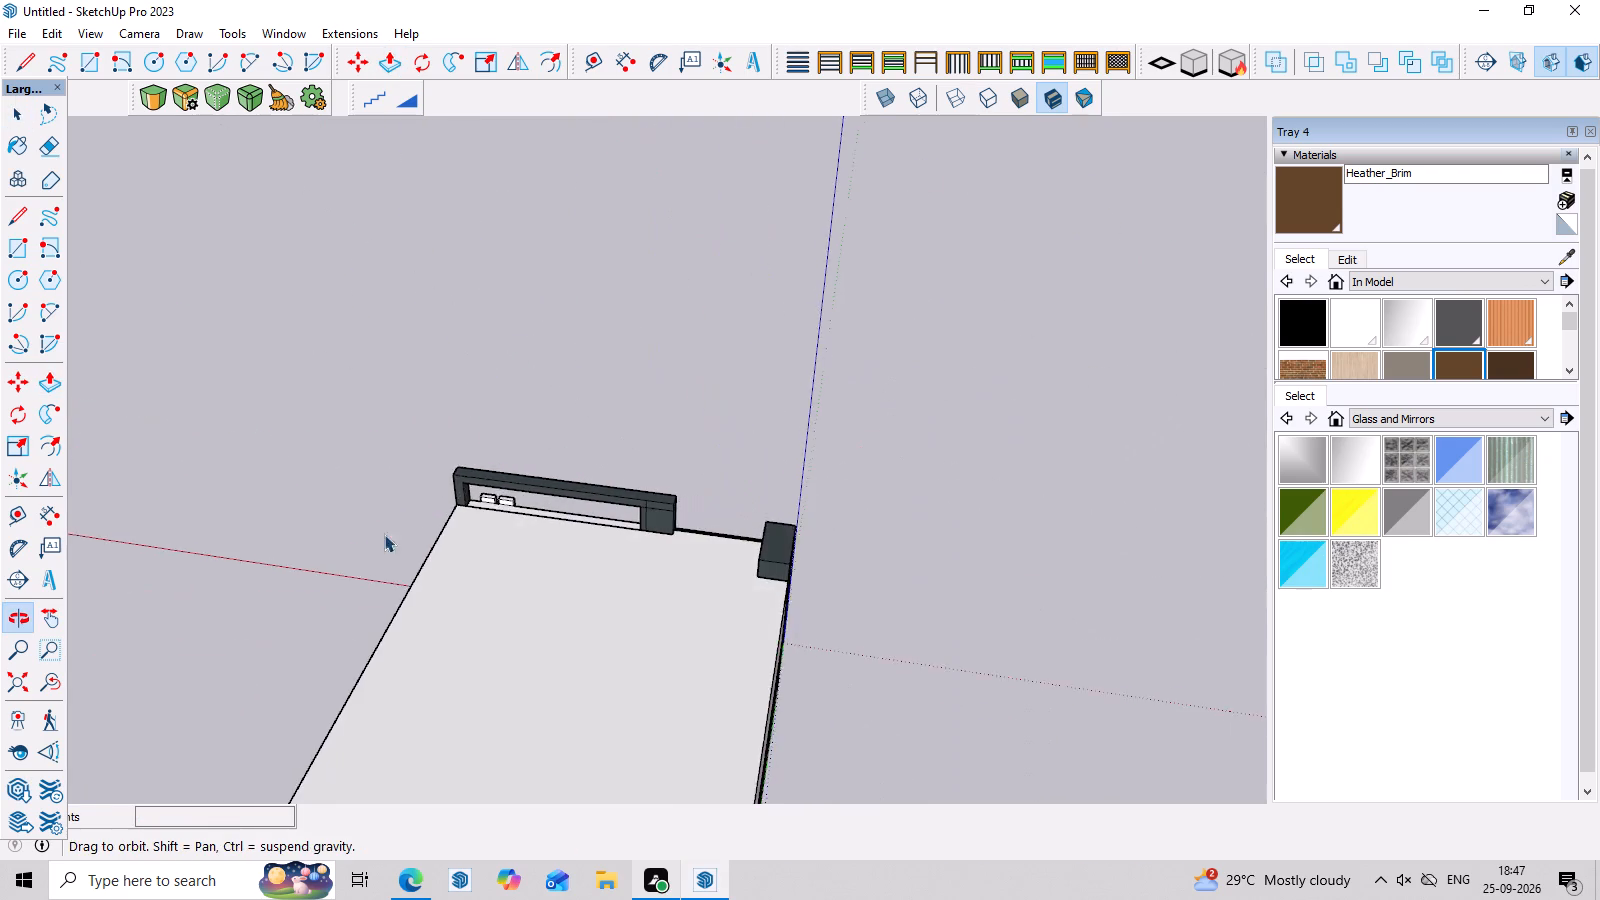
Offset the roof slab's outline inward by 9".
{"action": "scroll", "coordinate": [488, 545], "scroll_direction": "down", "scroll_amount": 3}
{"action": "left_click", "coordinate": [571, 667]}
{"action": "key", "text": "f"}
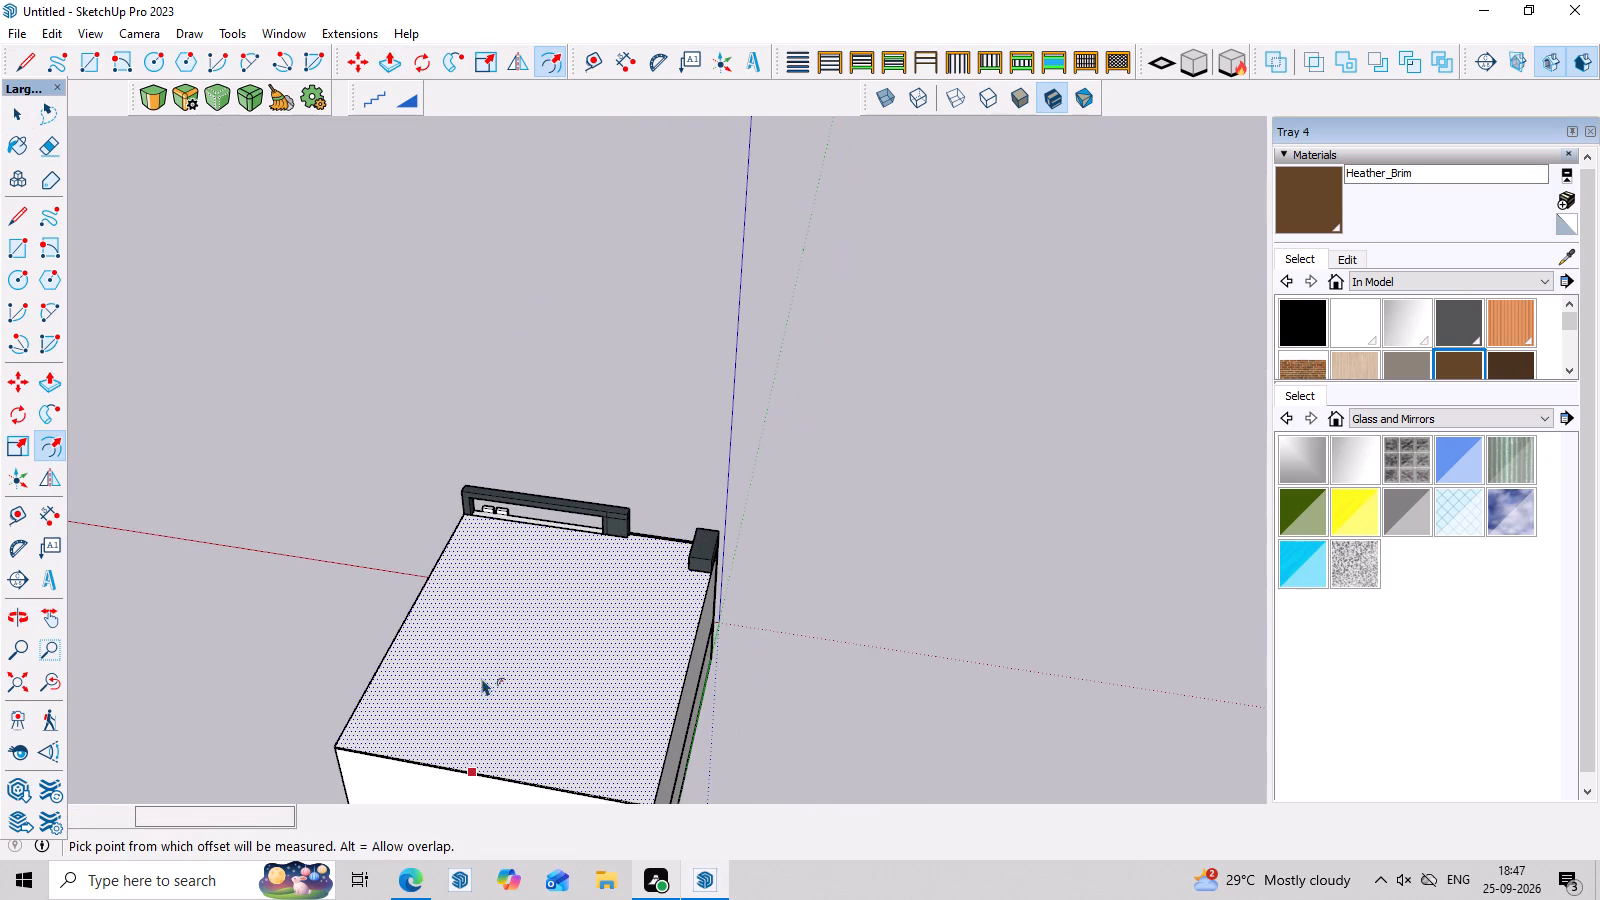
{"action": "left_click", "coordinate": [388, 653]}
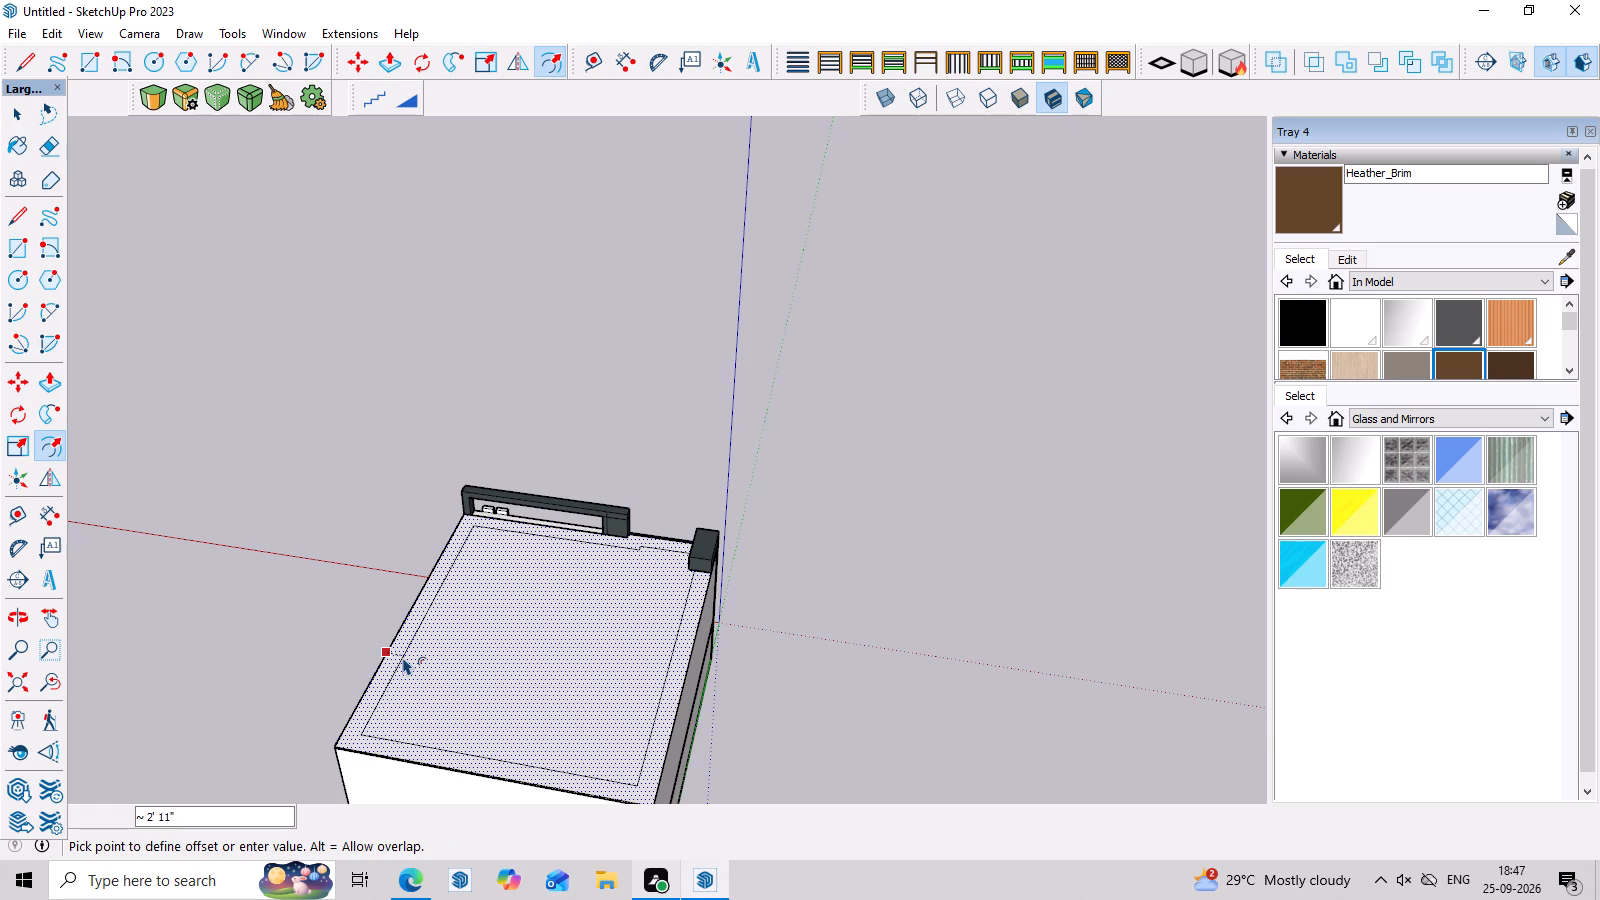
{"action": "key", "text": "9"}
{"action": "key", "text": "Return"}
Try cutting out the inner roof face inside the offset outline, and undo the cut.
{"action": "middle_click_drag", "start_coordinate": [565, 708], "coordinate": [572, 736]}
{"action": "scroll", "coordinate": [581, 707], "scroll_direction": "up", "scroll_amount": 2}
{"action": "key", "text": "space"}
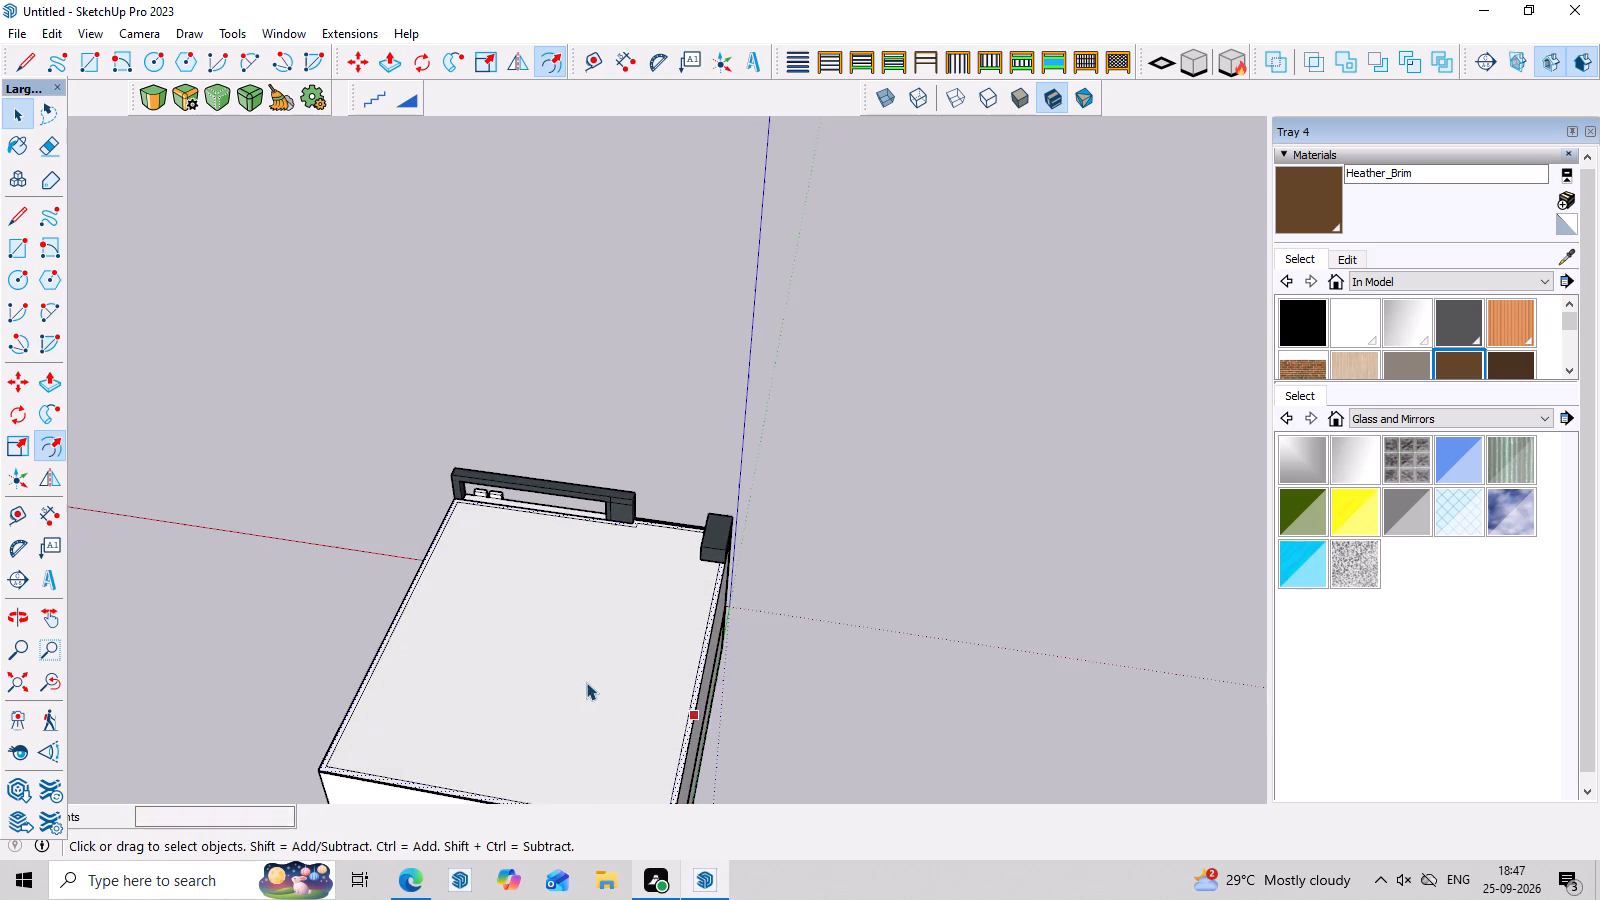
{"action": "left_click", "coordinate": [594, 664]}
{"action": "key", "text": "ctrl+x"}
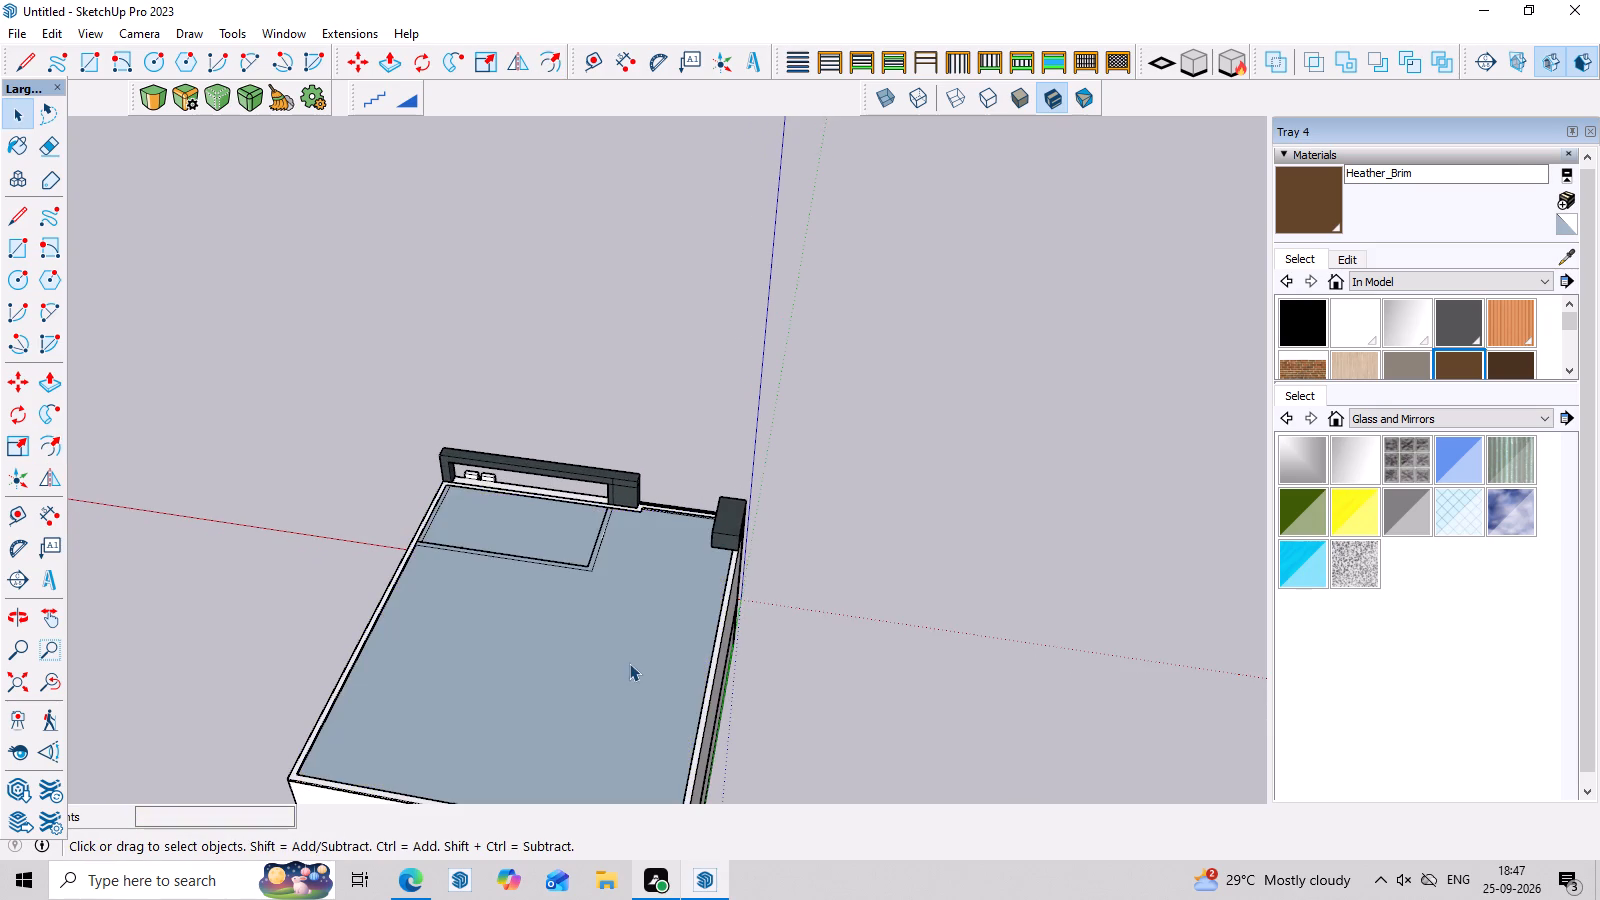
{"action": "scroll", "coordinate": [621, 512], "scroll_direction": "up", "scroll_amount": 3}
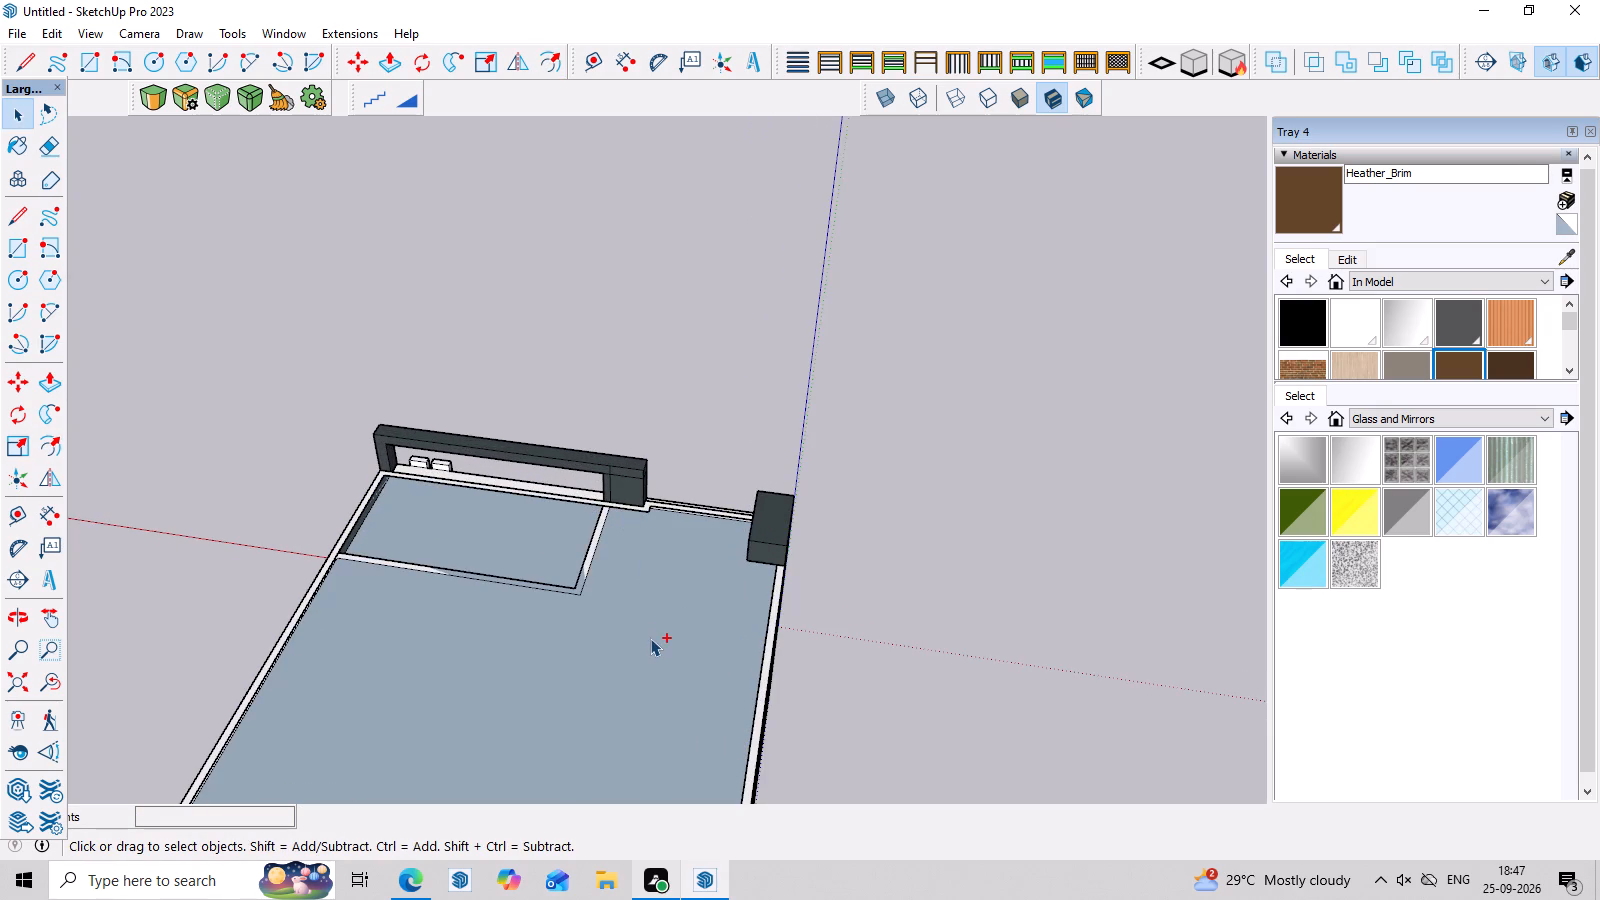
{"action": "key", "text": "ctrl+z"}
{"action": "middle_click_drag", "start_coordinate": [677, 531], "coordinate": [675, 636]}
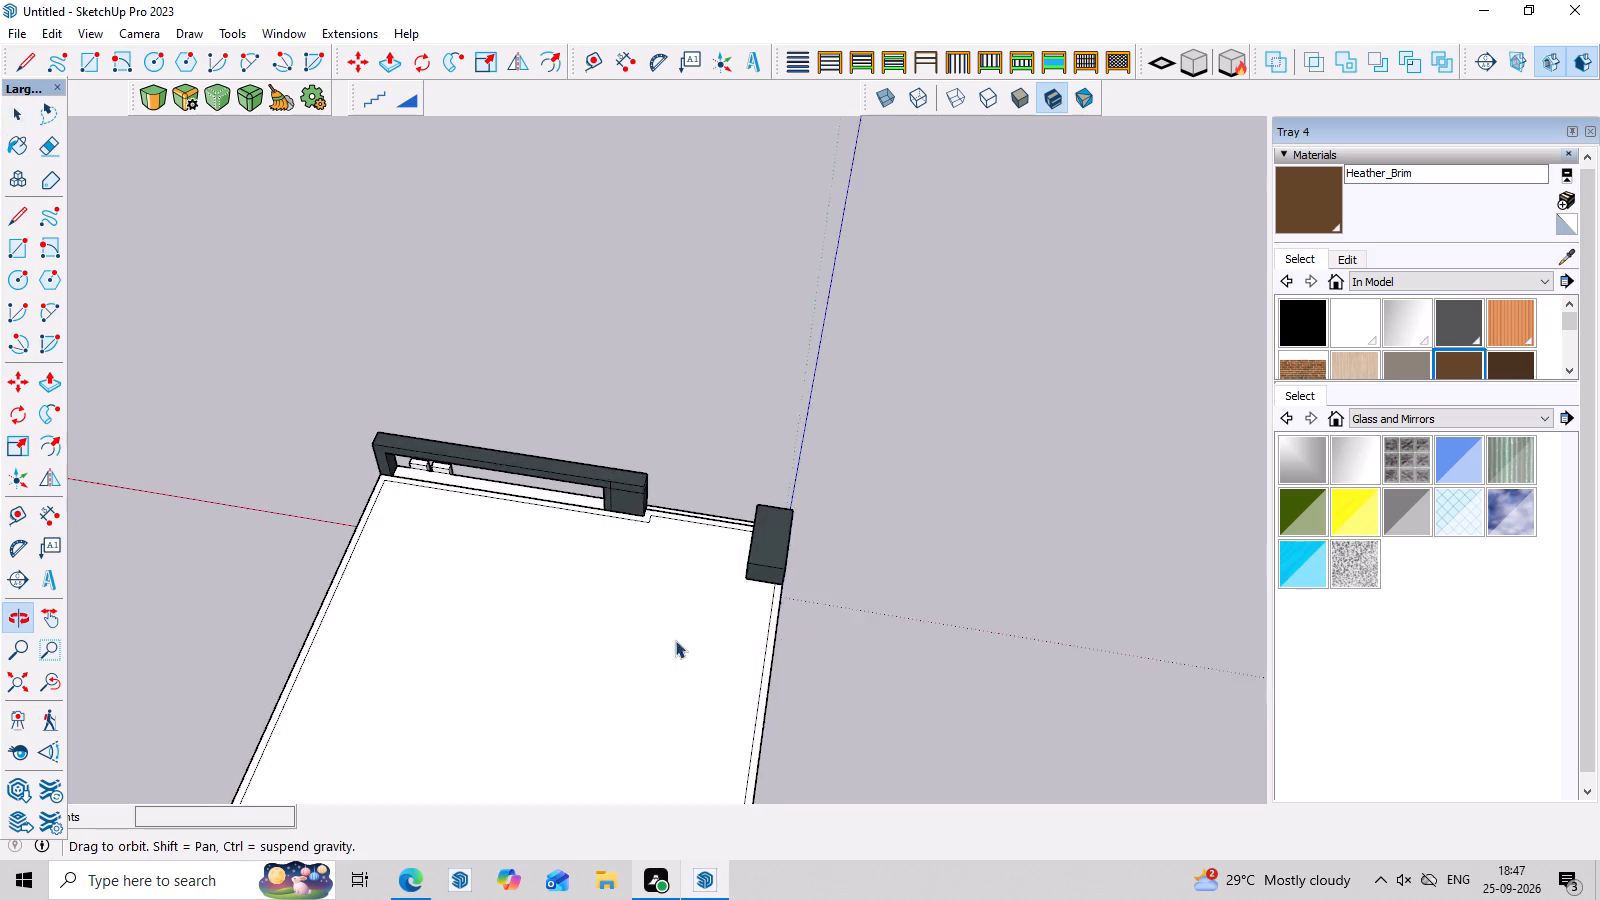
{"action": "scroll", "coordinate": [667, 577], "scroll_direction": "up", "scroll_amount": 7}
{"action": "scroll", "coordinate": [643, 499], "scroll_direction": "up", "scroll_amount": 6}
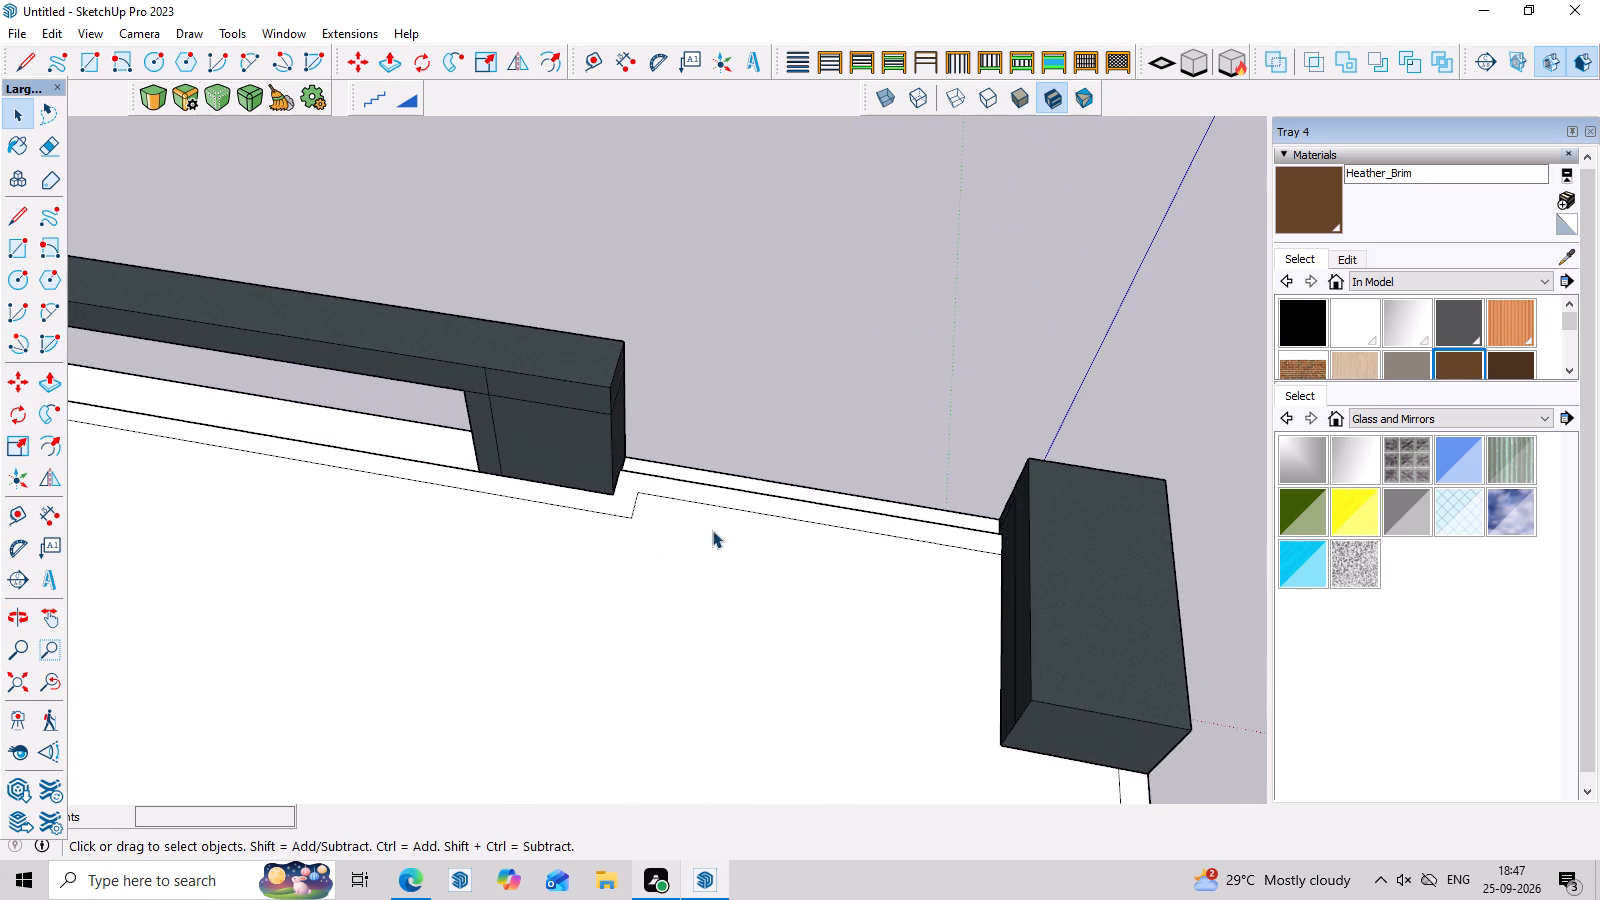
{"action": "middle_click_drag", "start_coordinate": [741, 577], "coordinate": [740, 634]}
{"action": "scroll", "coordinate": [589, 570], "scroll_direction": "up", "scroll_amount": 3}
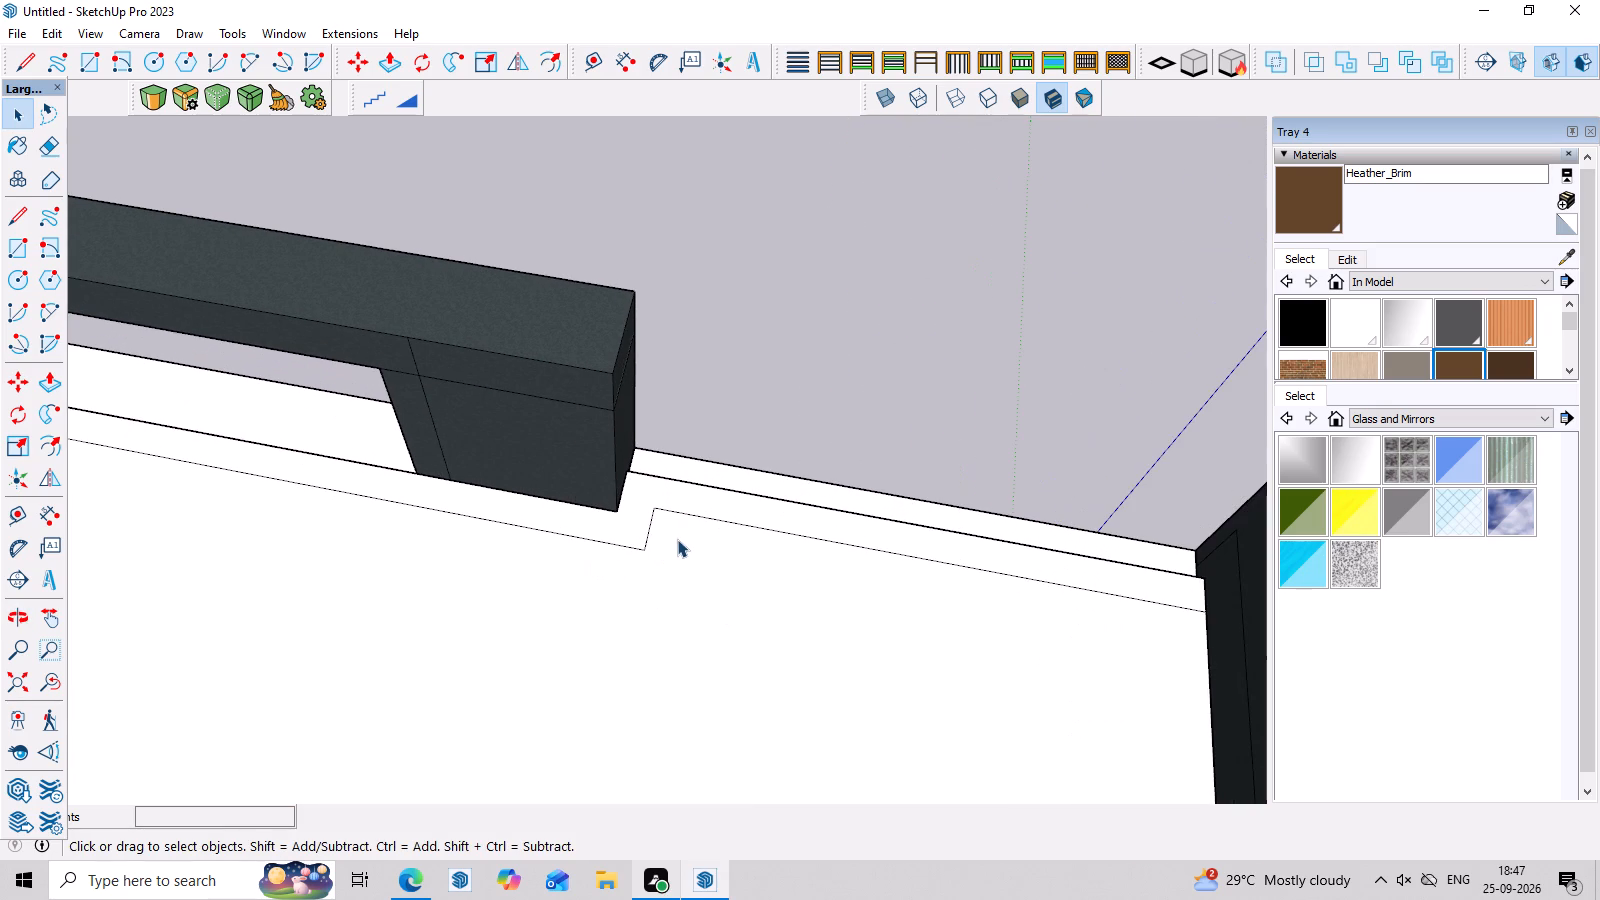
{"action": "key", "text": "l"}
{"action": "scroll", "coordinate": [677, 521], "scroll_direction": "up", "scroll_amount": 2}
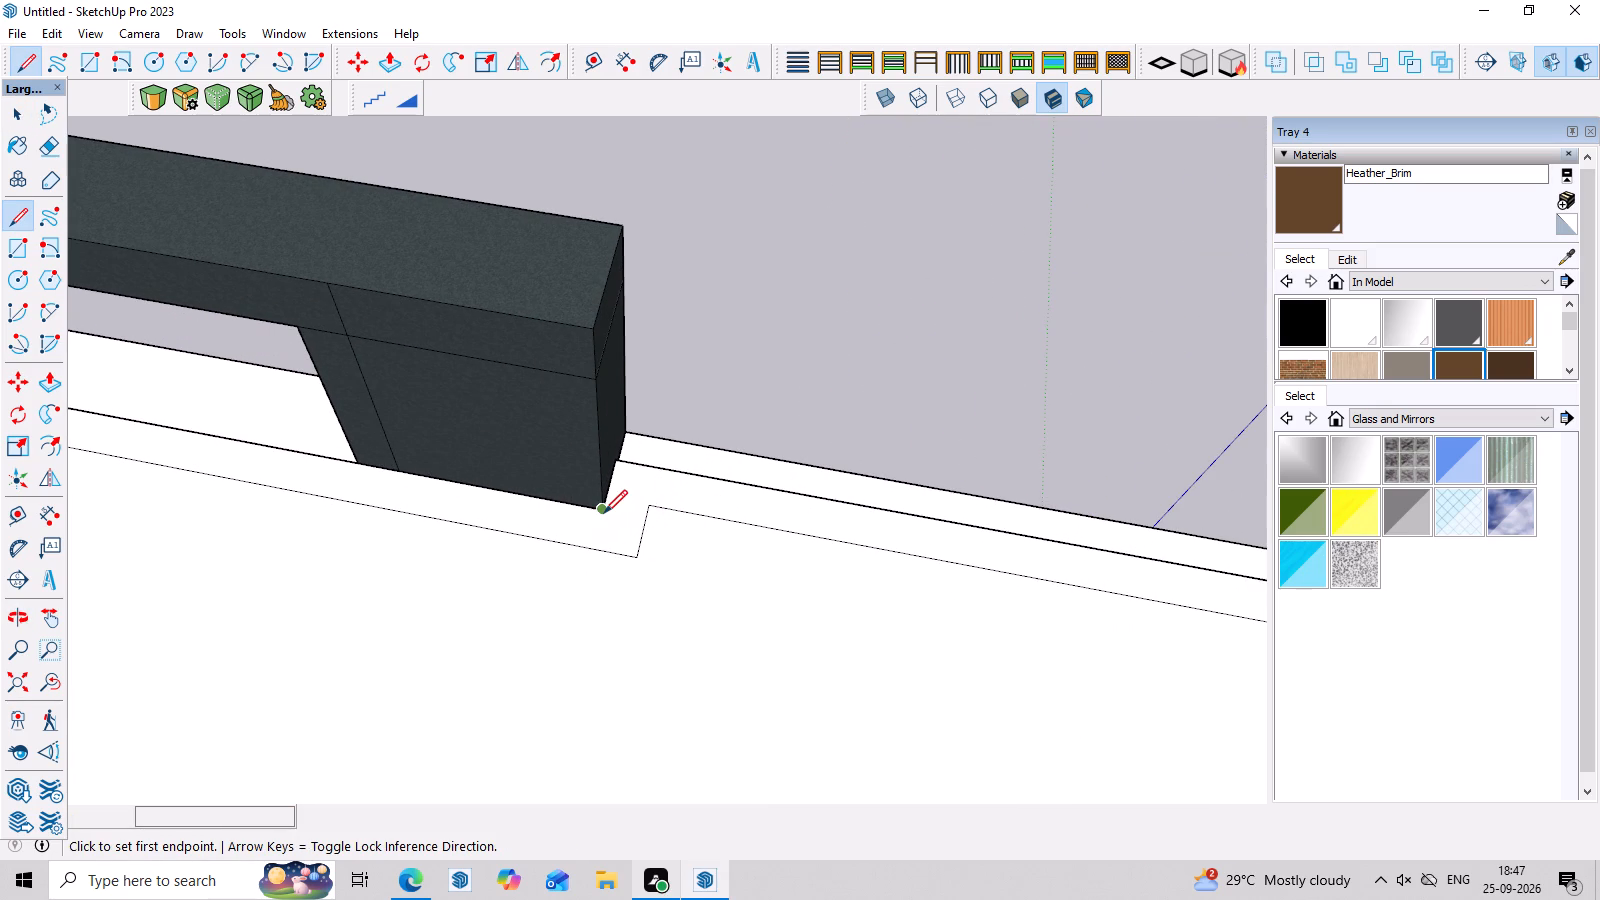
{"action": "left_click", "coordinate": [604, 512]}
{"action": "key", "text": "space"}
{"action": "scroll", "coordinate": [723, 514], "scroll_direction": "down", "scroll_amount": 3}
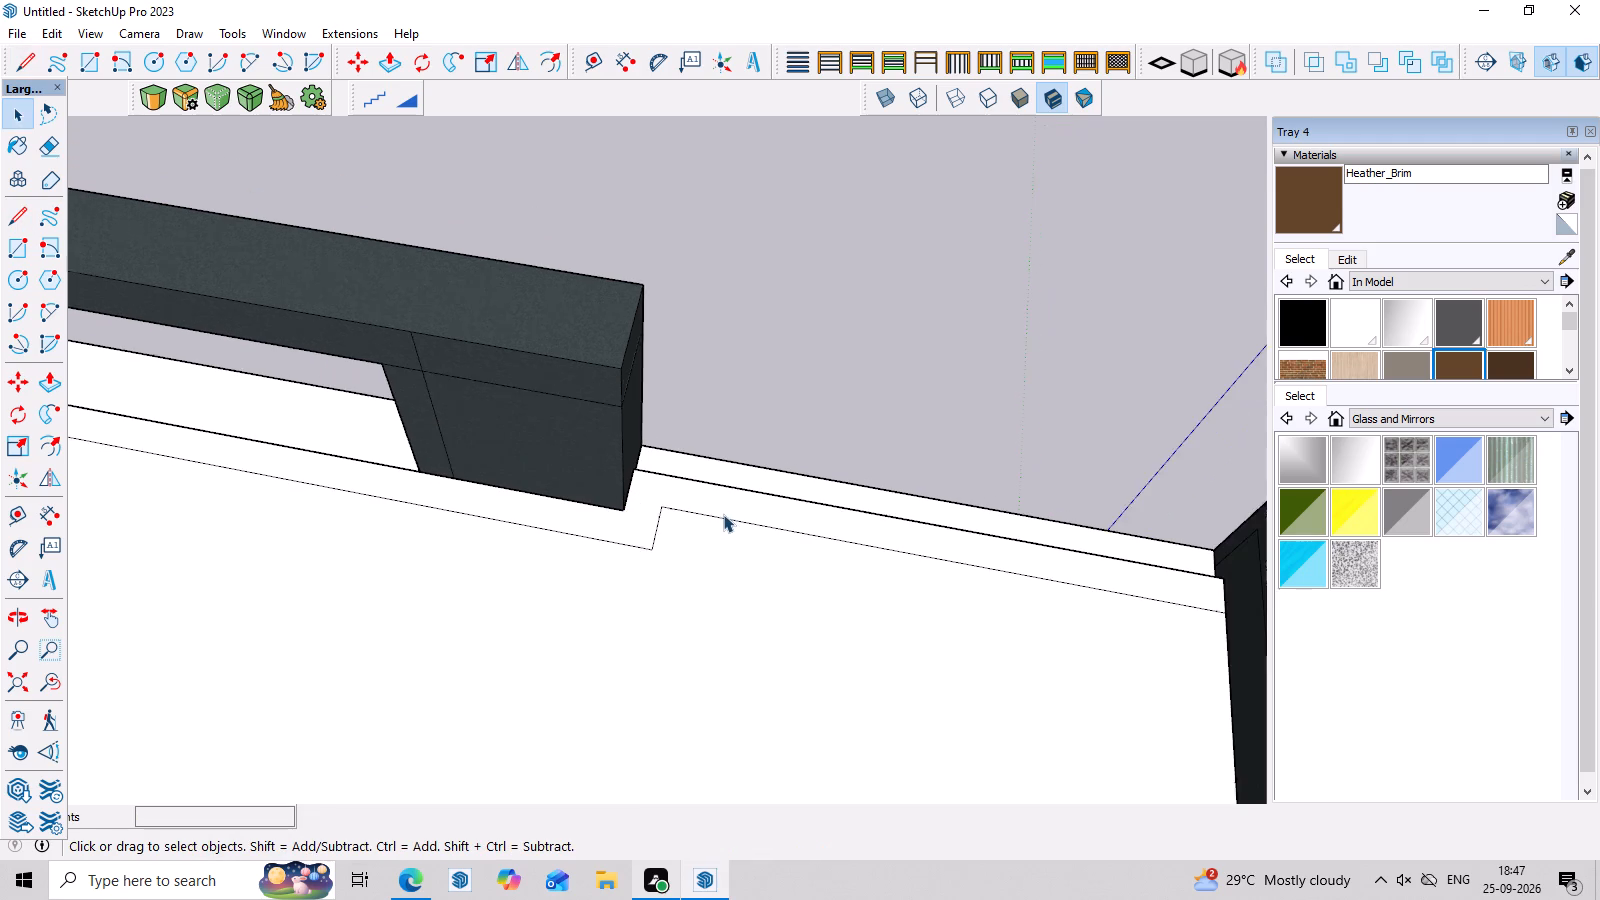
Draw a 9" line along the corner column block's base, from the offset line to the slab's side edge.
{"action": "scroll", "coordinate": [723, 514], "scroll_direction": "down", "scroll_amount": 9}
{"action": "scroll", "coordinate": [1008, 605], "scroll_direction": "up", "scroll_amount": 3}
{"action": "middle_click_drag", "start_coordinate": [1005, 596], "coordinate": [982, 342]}
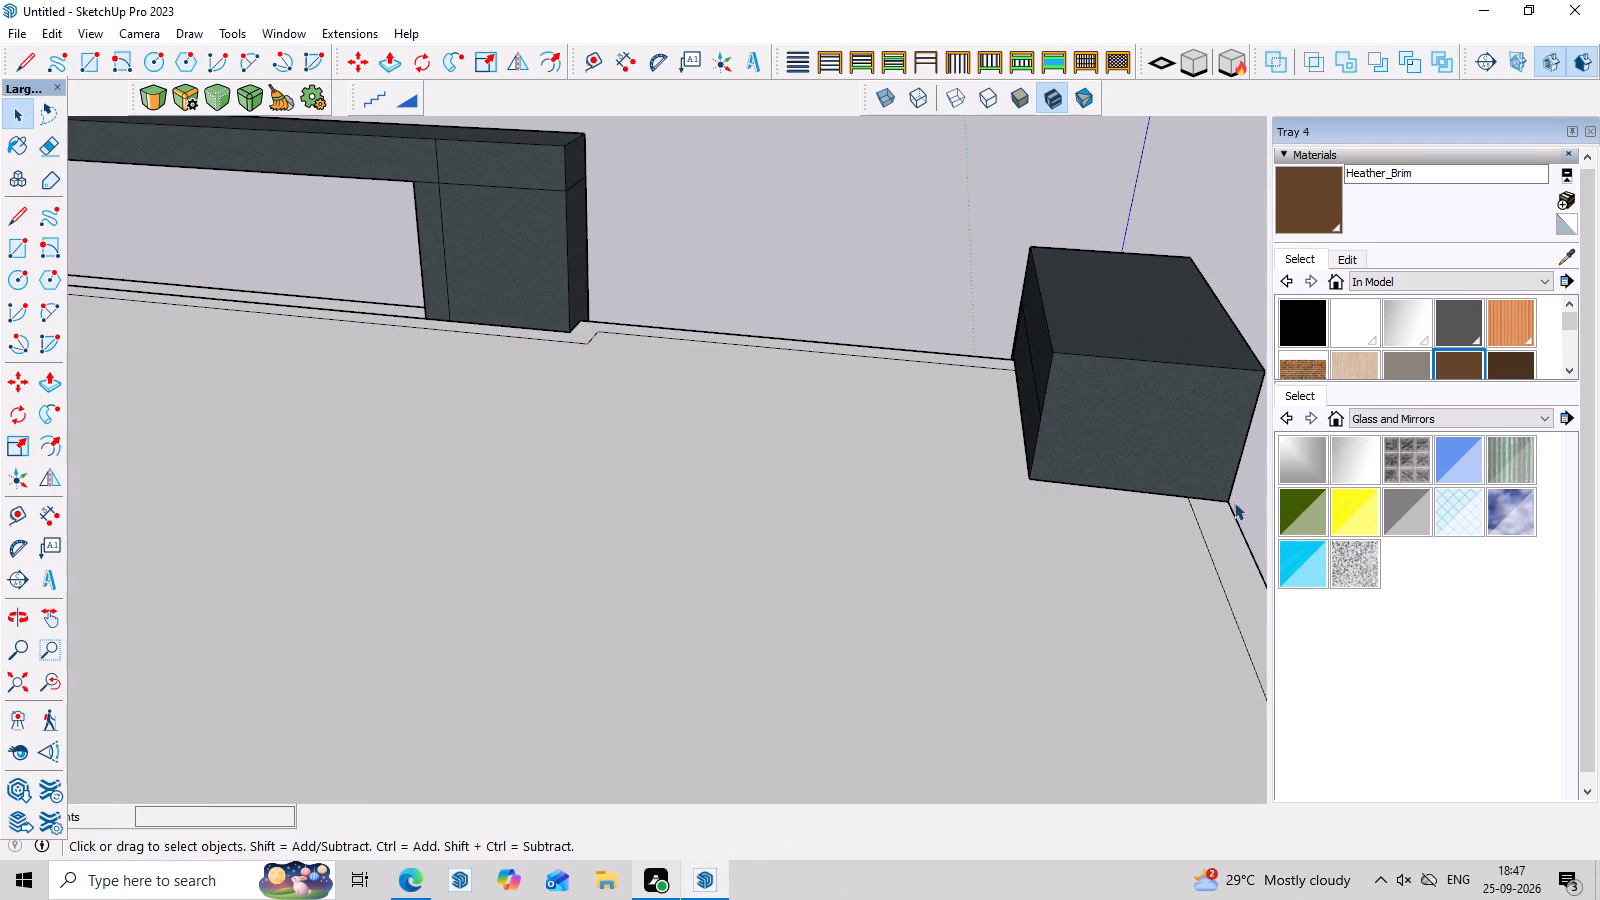
{"action": "scroll", "coordinate": [1290, 541], "scroll_direction": "up", "scroll_amount": 3}
{"action": "middle_click", "coordinate": [1275, 534]}
{"action": "key", "text": "l"}
{"action": "scroll", "coordinate": [1118, 525], "scroll_direction": "up", "scroll_amount": 3}
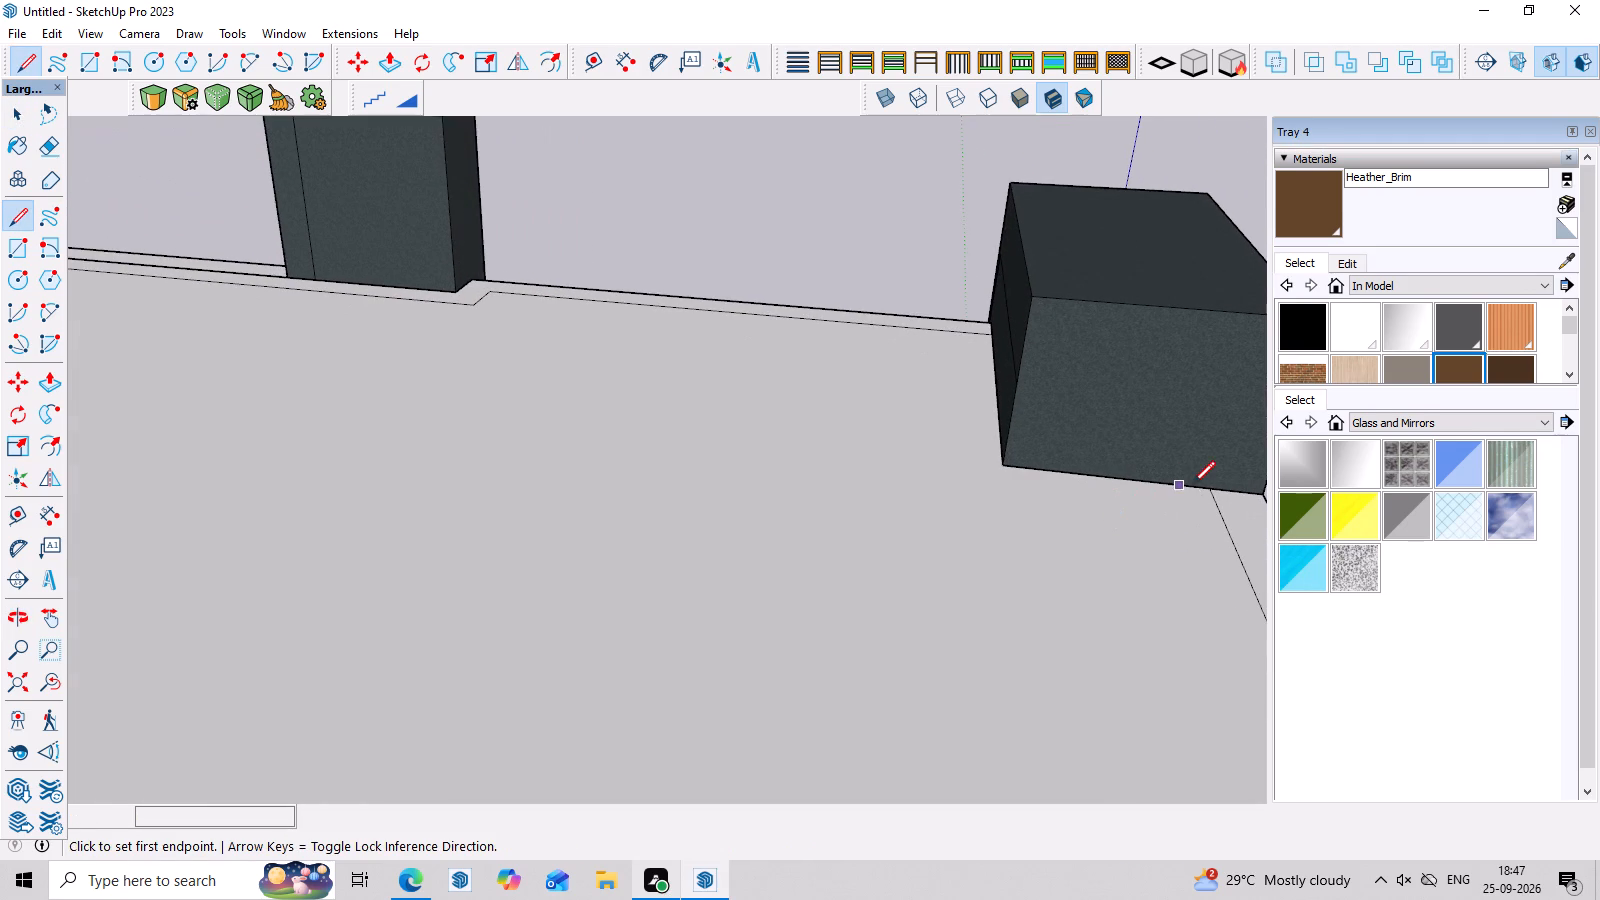
{"action": "scroll", "coordinate": [1180, 480], "scroll_direction": "up", "scroll_amount": 2}
{"action": "scroll", "coordinate": [1016, 429], "scroll_direction": "down", "scroll_amount": 8}
{"action": "middle_click_drag", "start_coordinate": [1060, 436], "coordinate": [1064, 513]}
{"action": "scroll", "coordinate": [1099, 529], "scroll_direction": "up", "scroll_amount": 3}
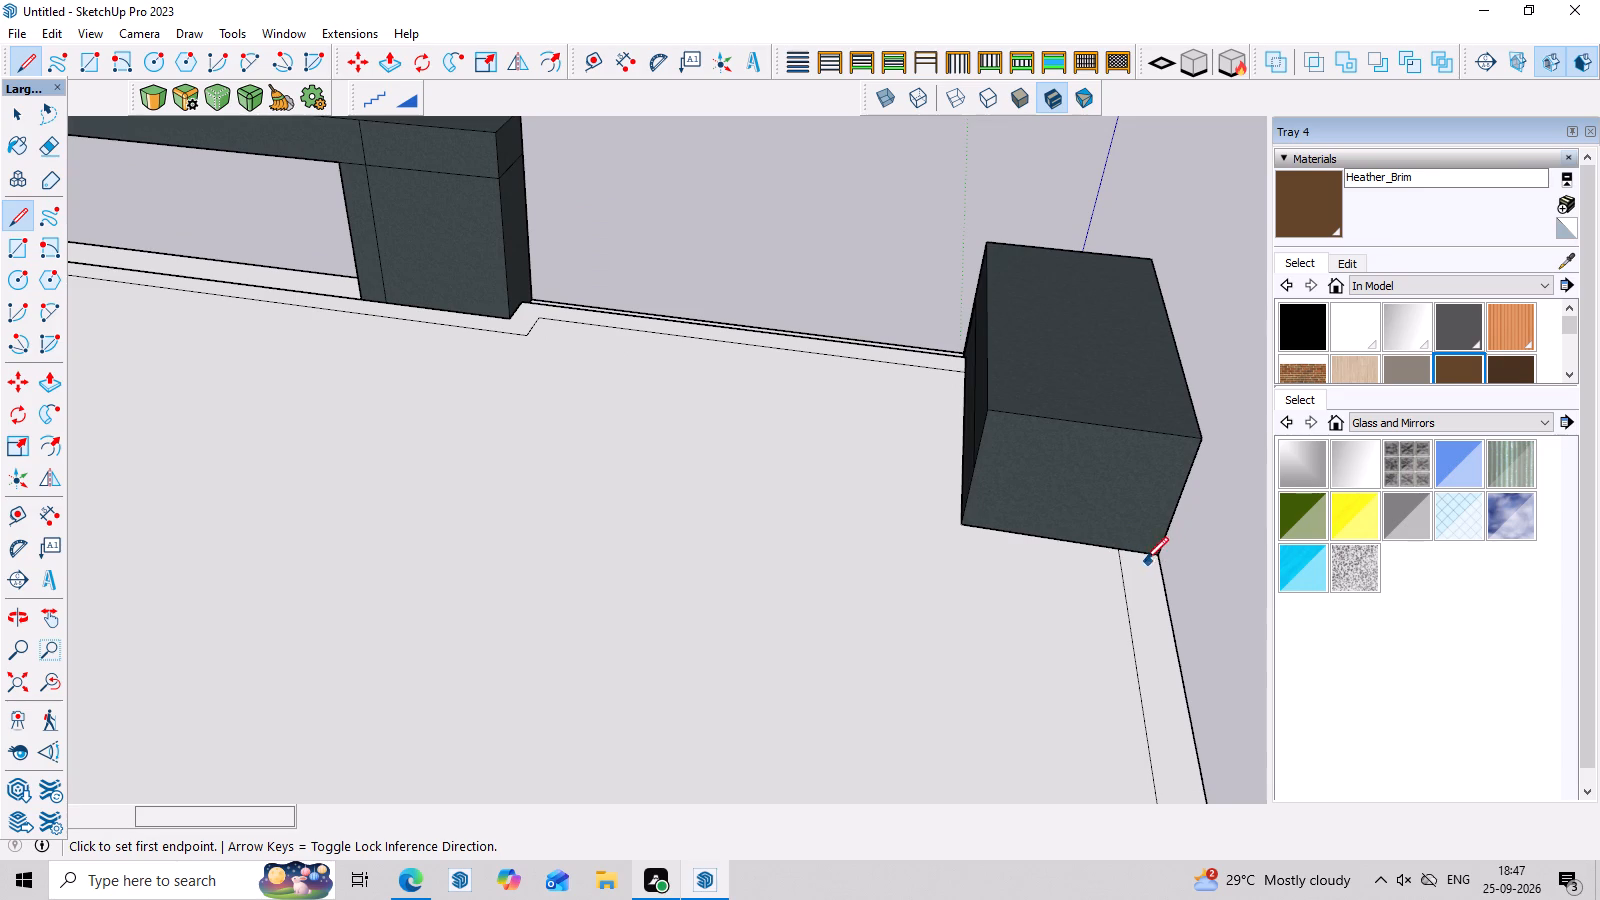
{"action": "scroll", "coordinate": [1135, 554], "scroll_direction": "up", "scroll_amount": 7}
{"action": "left_click", "coordinate": [1105, 546]}
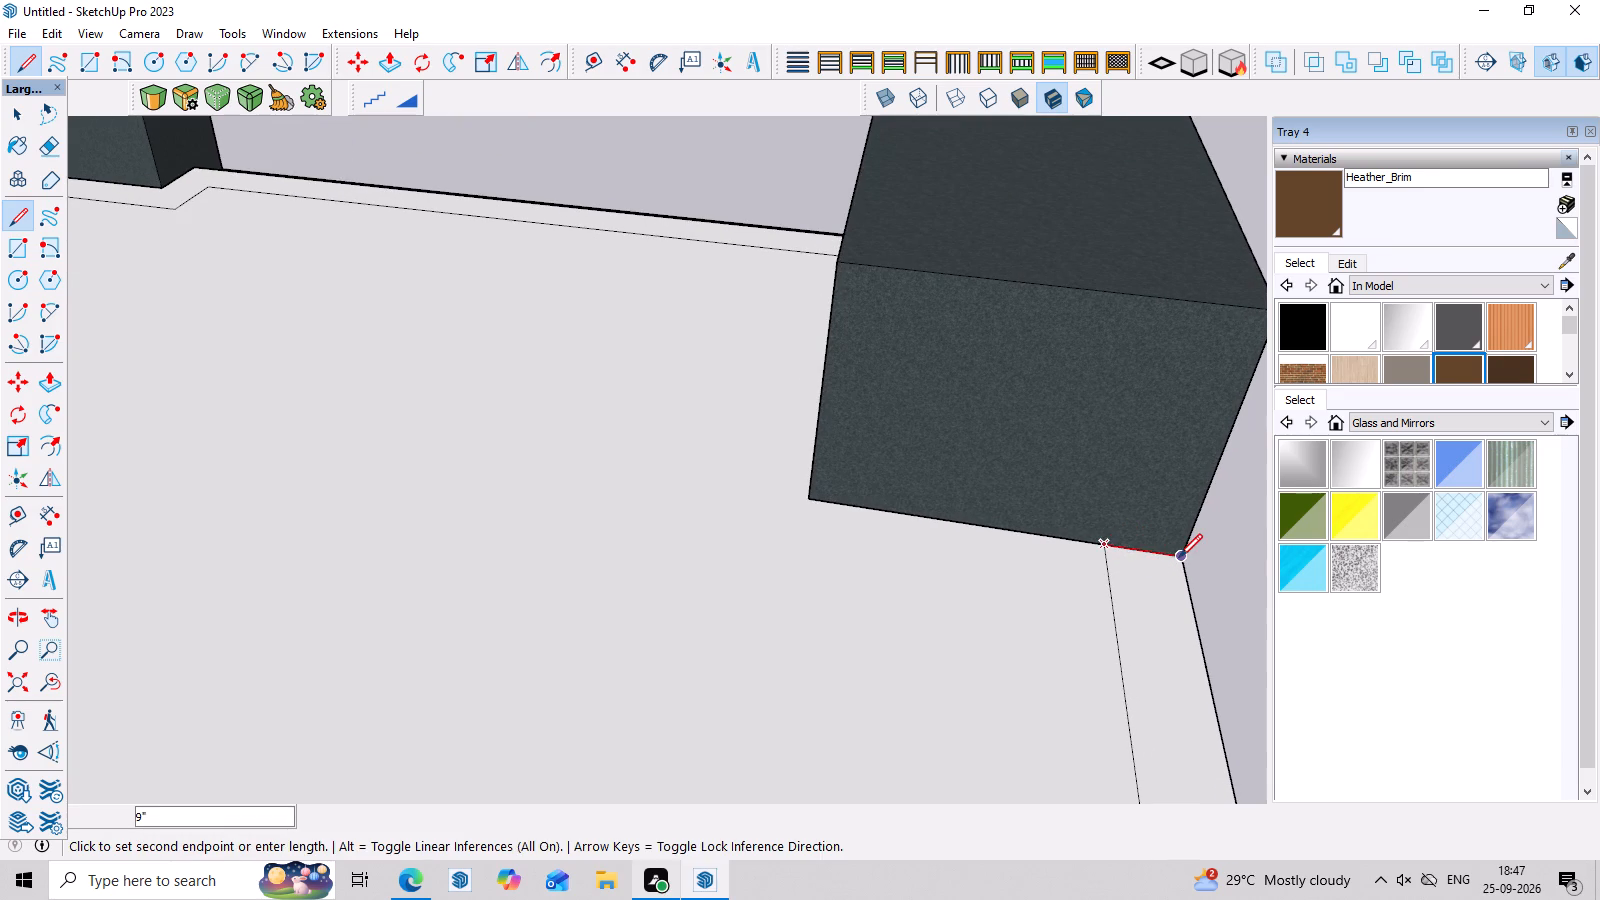
{"action": "left_click", "coordinate": [1179, 557]}
{"action": "key", "text": "space"}
Draw a second line across the side border strip just short of the corner column block, splitting the strip there.
{"action": "left_click", "coordinate": [1160, 594]}
{"action": "scroll", "coordinate": [1160, 594], "scroll_direction": "down", "scroll_amount": 7}
{"action": "middle_click_drag", "start_coordinate": [1153, 603], "coordinate": [1146, 623]}
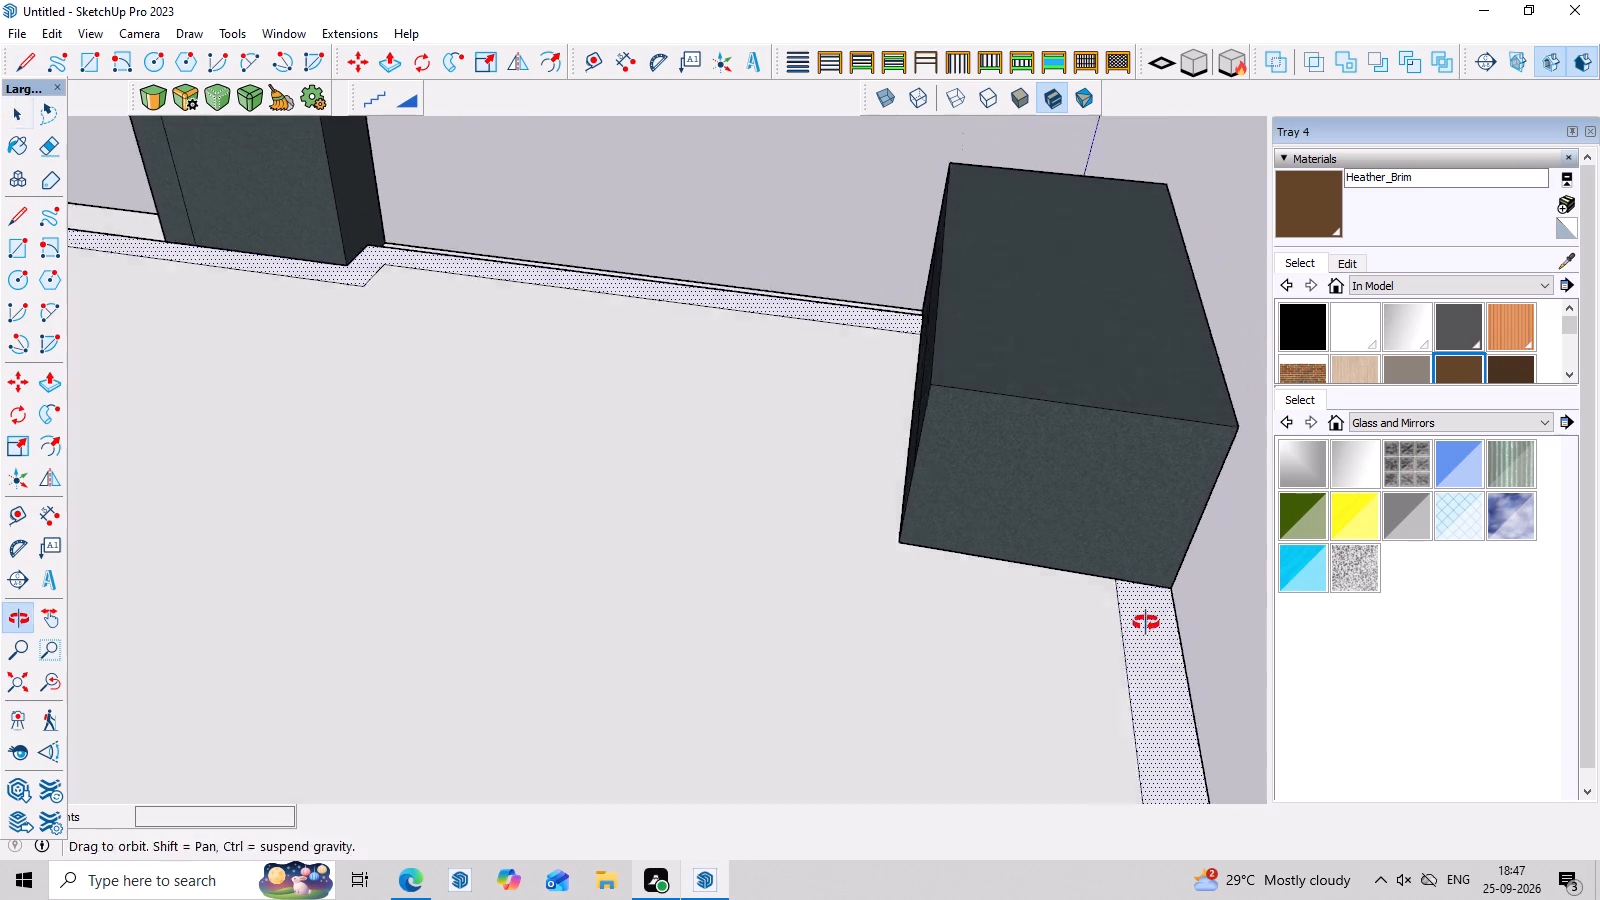
{"action": "middle_click_drag", "start_coordinate": [1146, 623], "coordinate": [1143, 628]}
{"action": "scroll", "coordinate": [1143, 628], "scroll_direction": "up", "scroll_amount": 2}
{"action": "key", "text": "l"}
{"action": "scroll", "coordinate": [1138, 629], "scroll_direction": "up", "scroll_amount": 3}
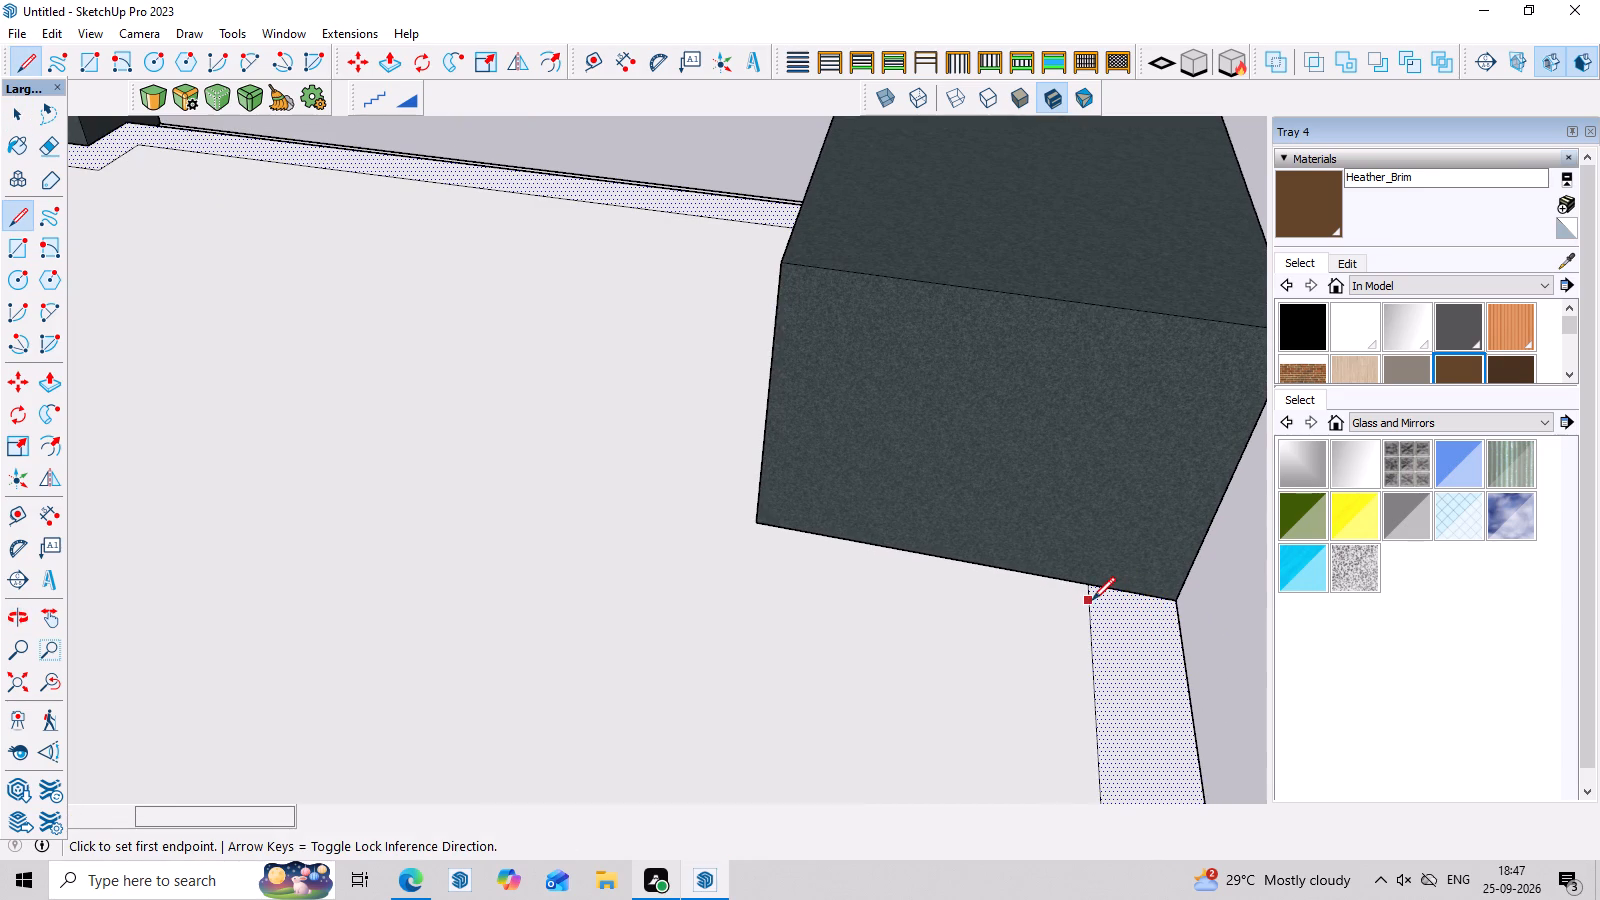
{"action": "left_click", "coordinate": [1092, 600]}
{"action": "left_click", "coordinate": [1182, 620]}
{"action": "key", "text": "space"}
{"action": "scroll", "coordinate": [1115, 633], "scroll_direction": "down", "scroll_amount": 5}
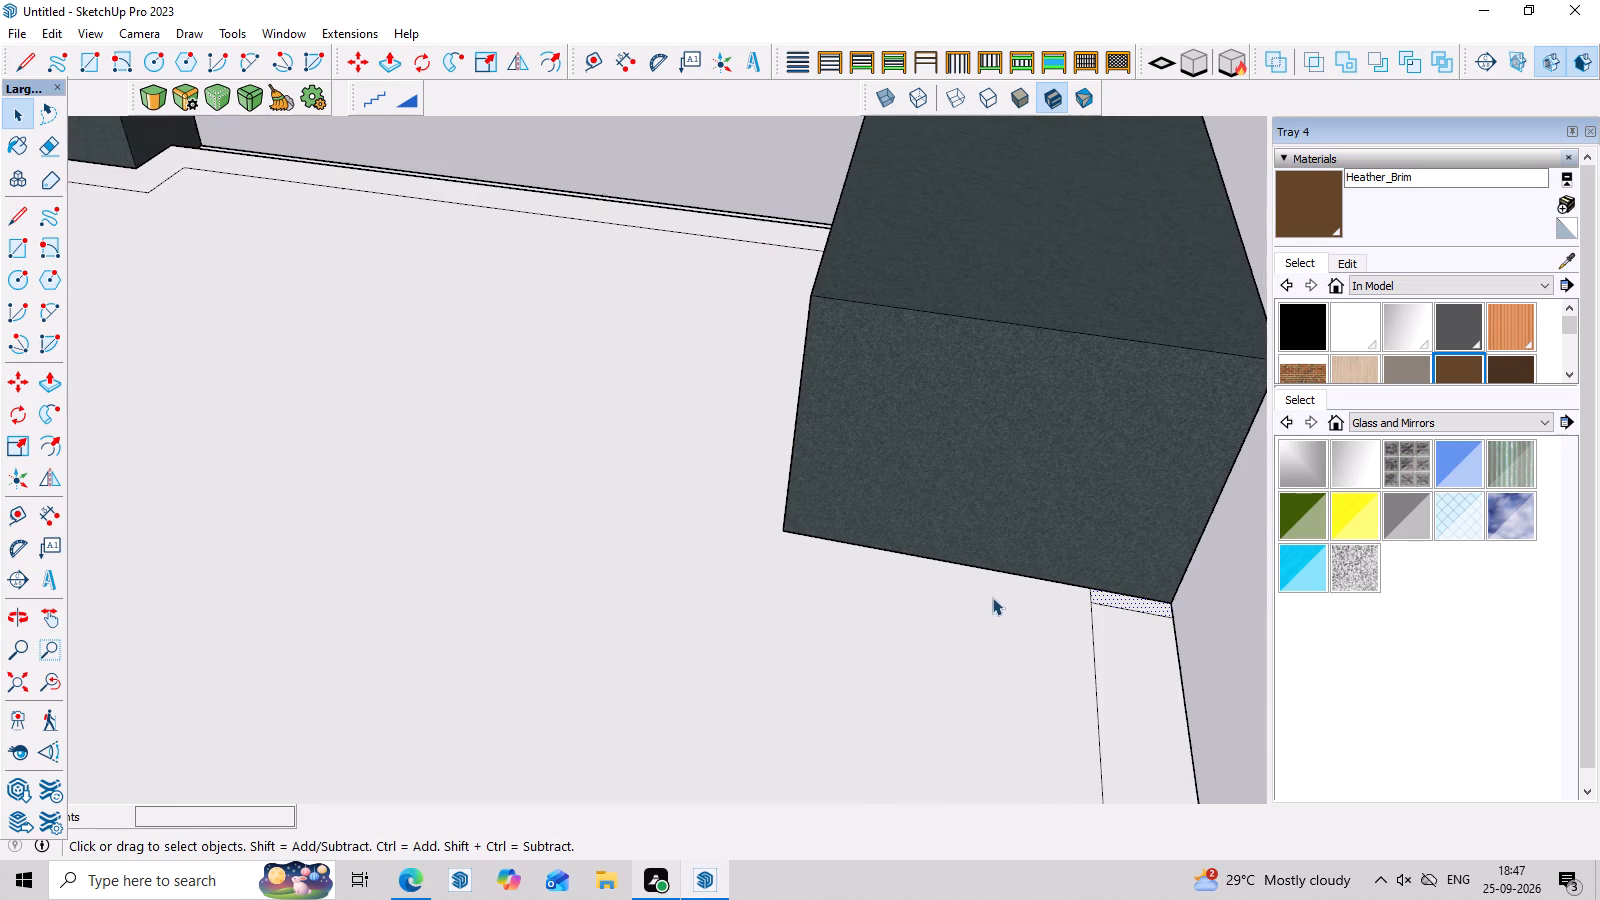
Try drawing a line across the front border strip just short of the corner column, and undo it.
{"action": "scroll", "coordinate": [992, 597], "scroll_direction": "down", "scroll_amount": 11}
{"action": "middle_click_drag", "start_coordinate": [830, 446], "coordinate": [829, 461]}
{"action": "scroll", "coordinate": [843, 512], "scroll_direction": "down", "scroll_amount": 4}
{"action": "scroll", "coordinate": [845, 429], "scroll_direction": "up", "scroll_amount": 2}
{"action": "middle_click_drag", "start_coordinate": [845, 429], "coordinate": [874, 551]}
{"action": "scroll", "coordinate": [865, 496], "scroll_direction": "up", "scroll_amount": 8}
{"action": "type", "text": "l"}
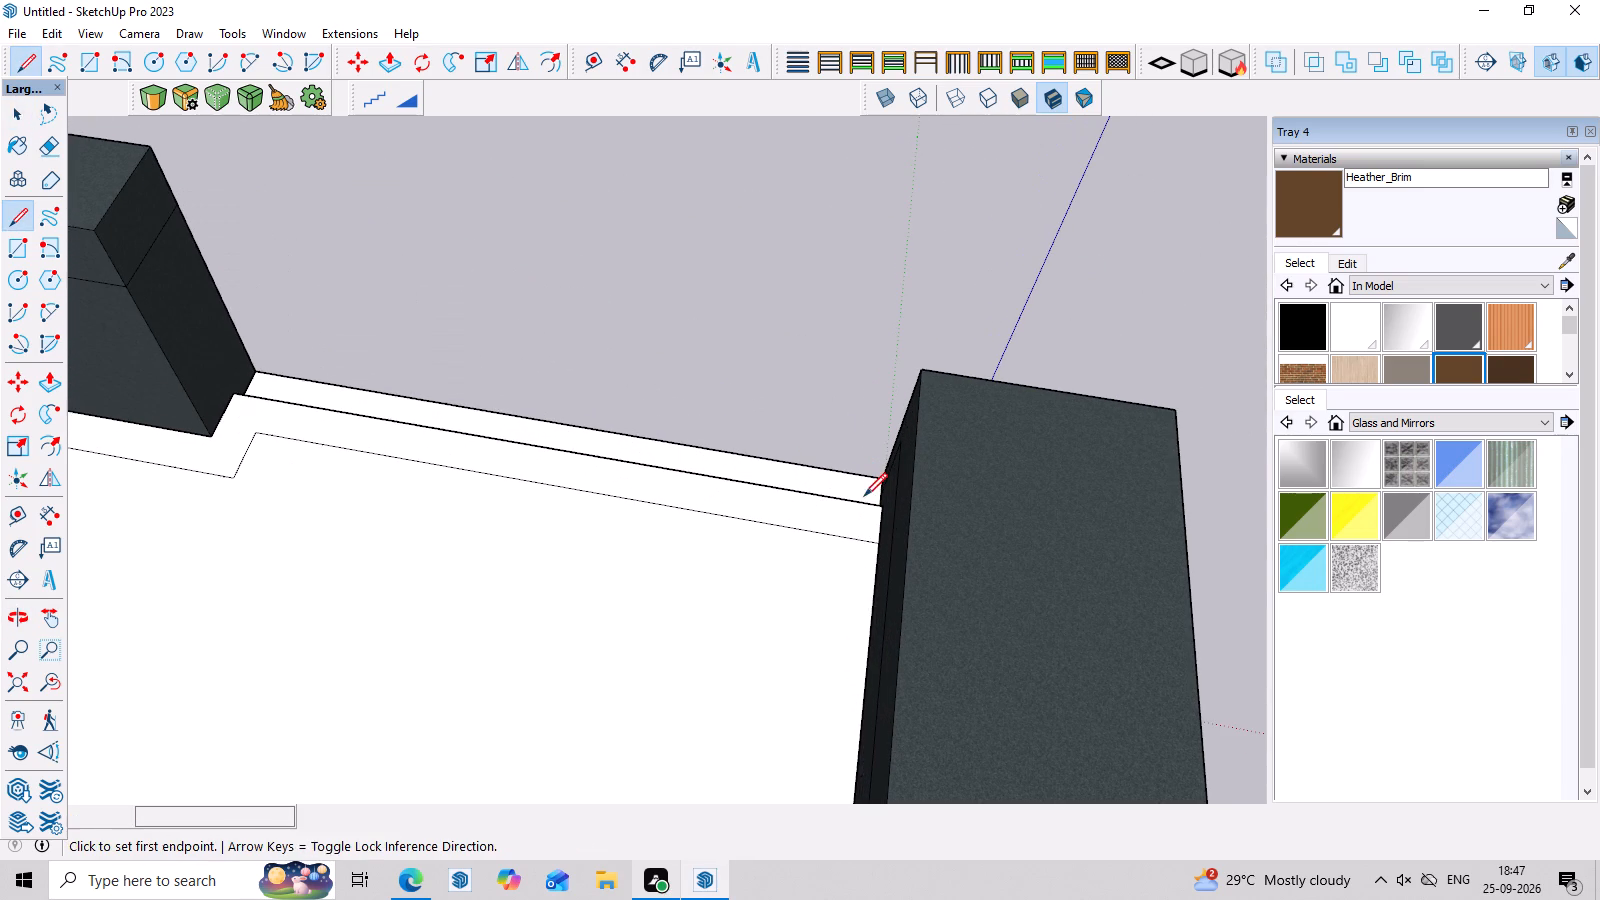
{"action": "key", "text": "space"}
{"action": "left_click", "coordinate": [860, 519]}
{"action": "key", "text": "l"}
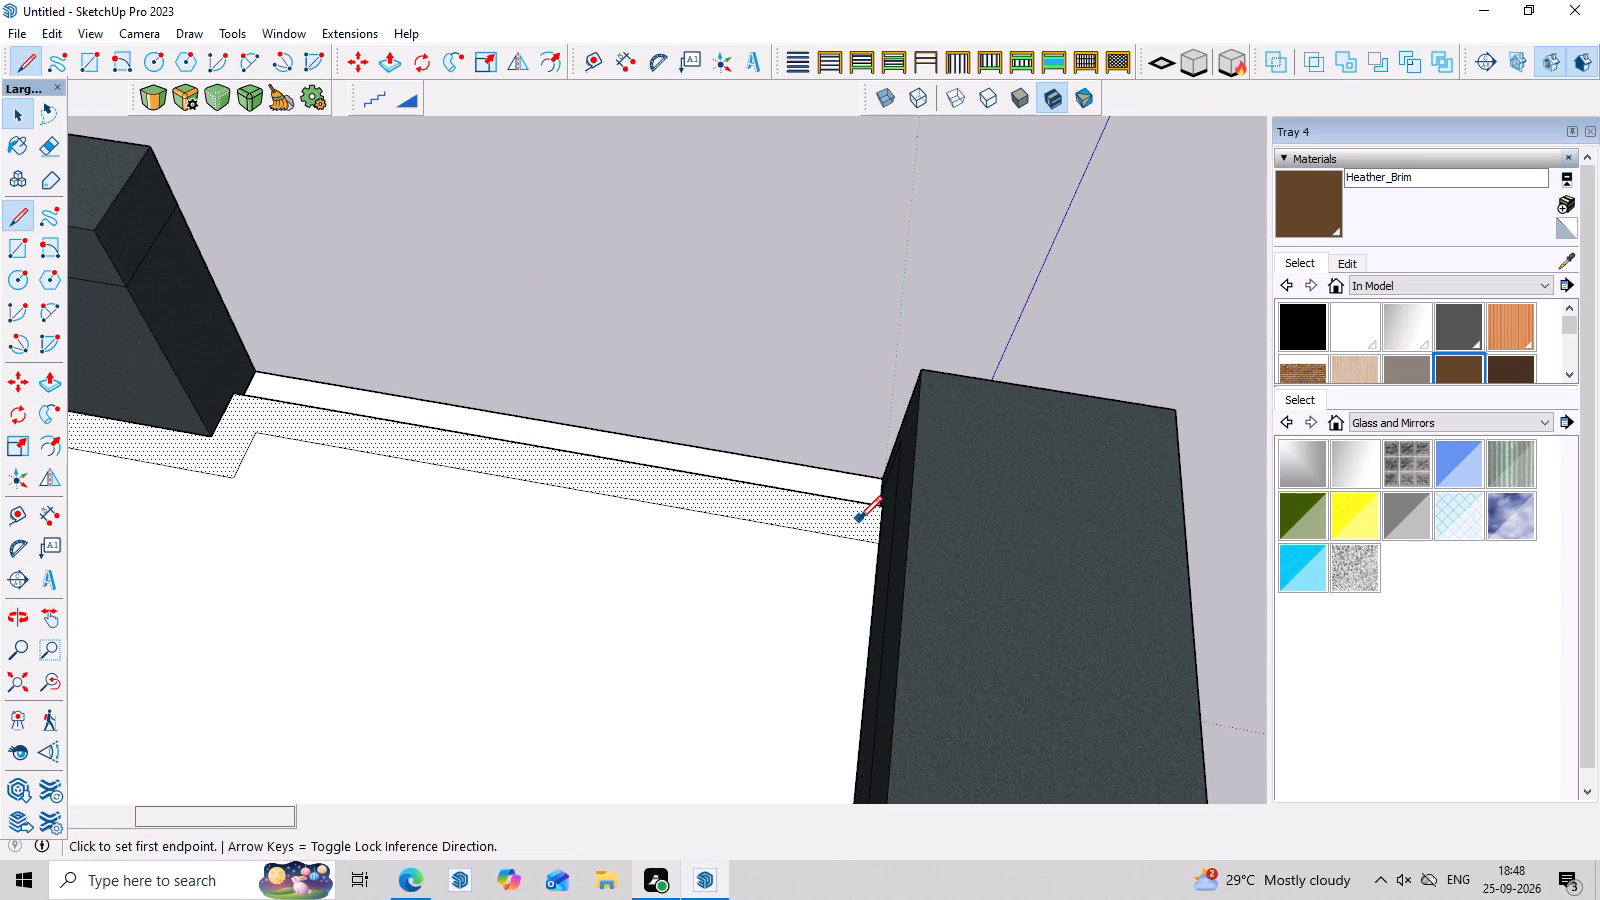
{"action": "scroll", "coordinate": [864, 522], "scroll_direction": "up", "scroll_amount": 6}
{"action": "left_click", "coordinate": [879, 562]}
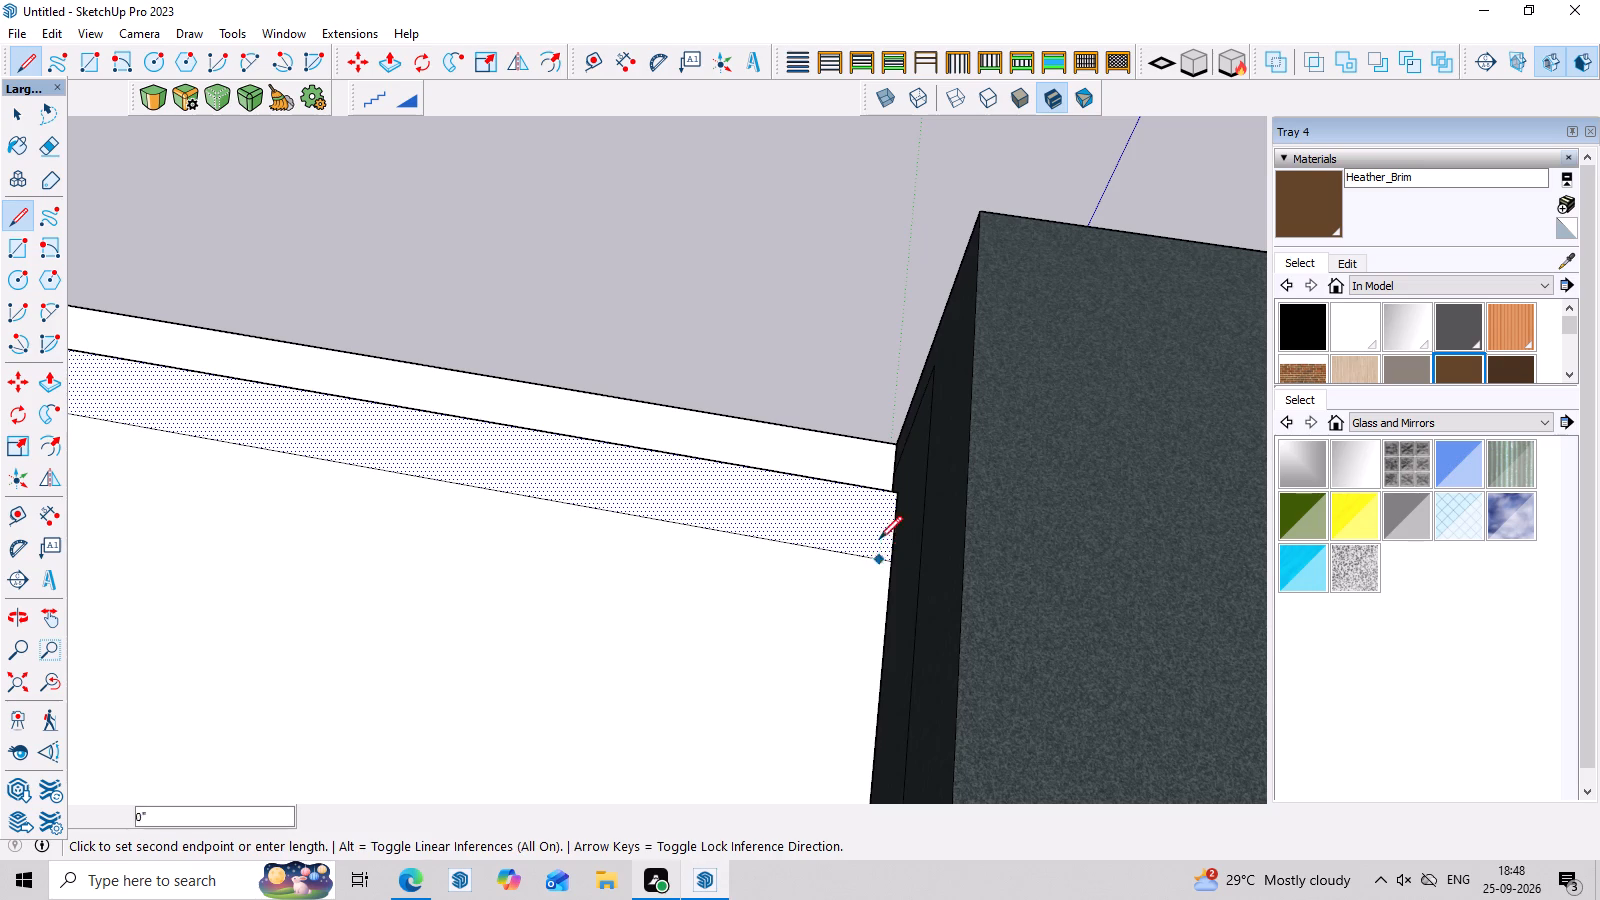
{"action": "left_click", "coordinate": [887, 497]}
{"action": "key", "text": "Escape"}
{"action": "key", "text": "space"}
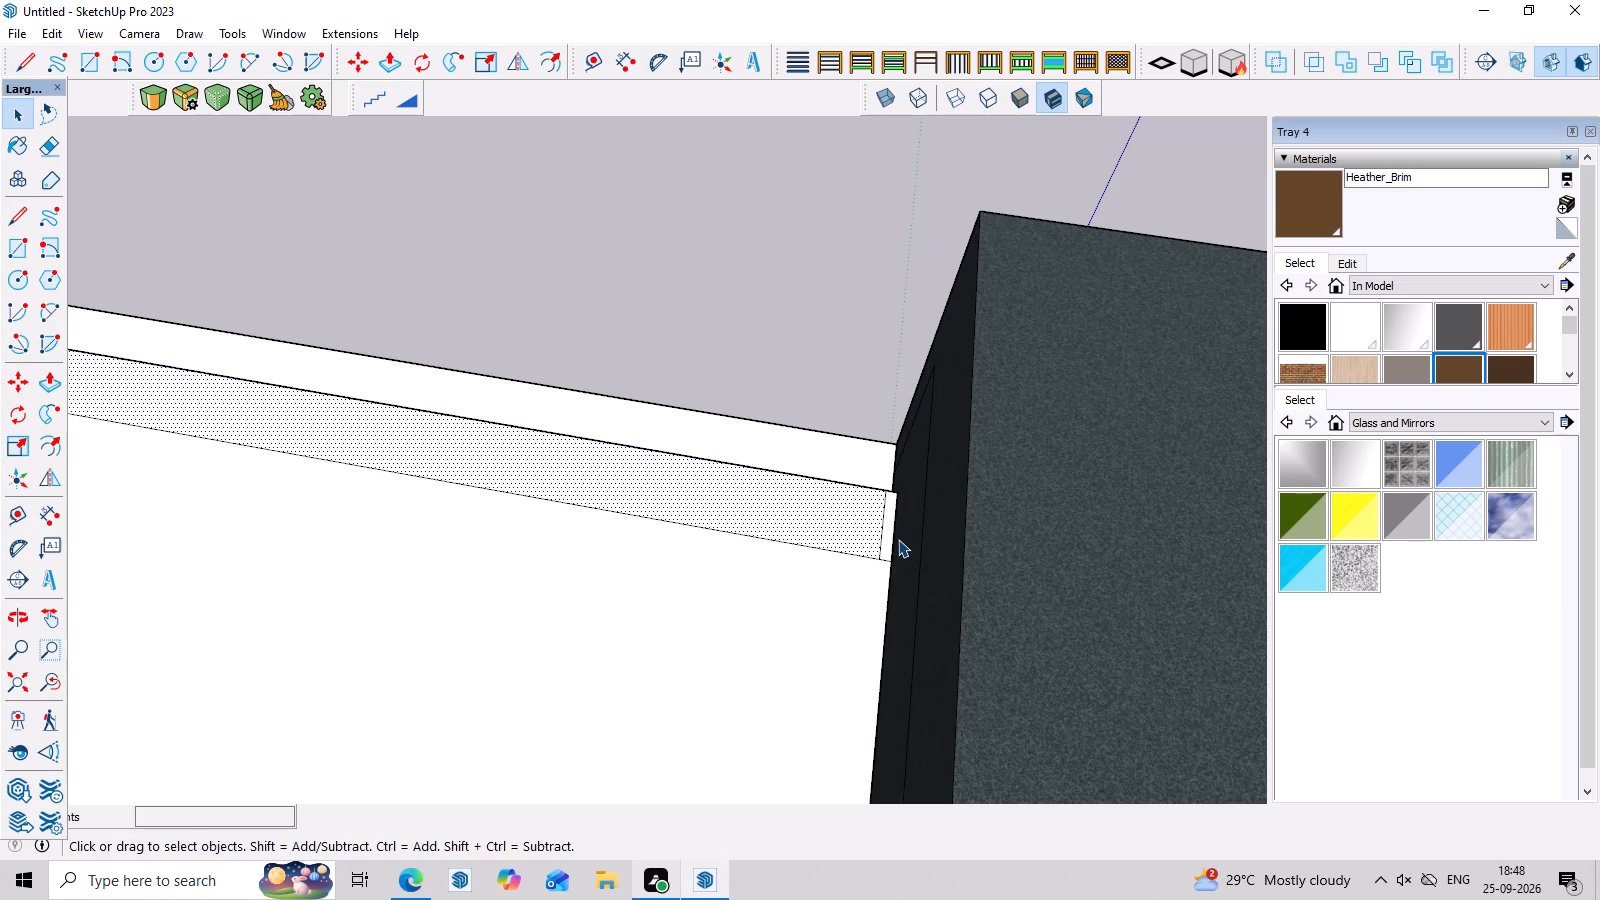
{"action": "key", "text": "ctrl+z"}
Draw a 9" line along the corner column's face to close the end of the front border strip.
{"action": "scroll", "coordinate": [898, 539], "scroll_direction": "up", "scroll_amount": 7}
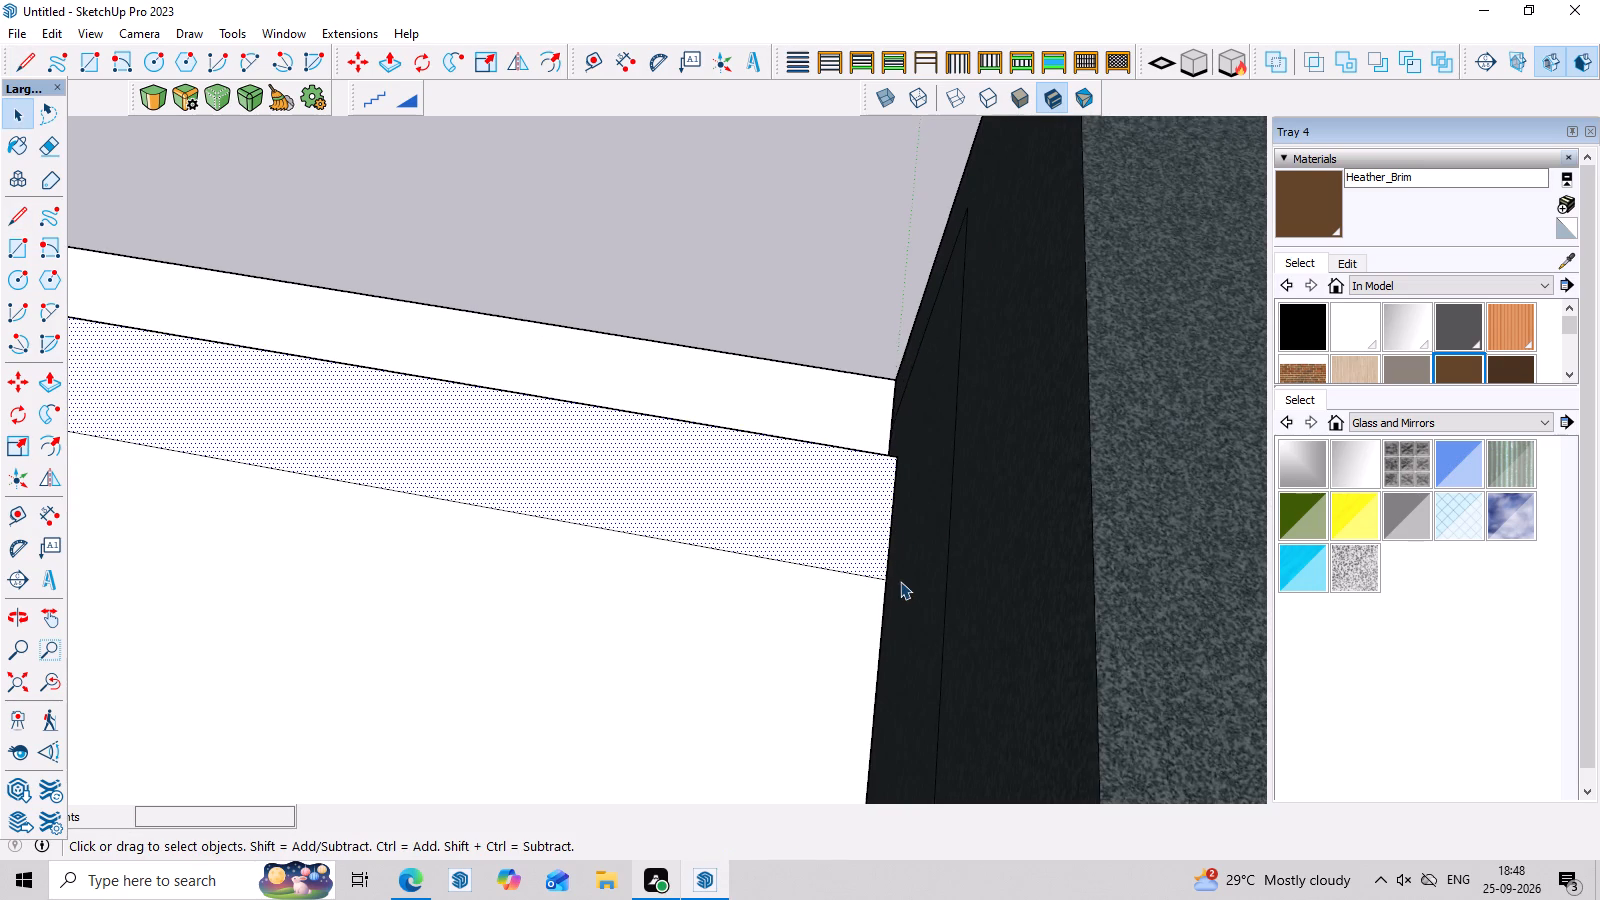
{"action": "key", "text": "l"}
{"action": "scroll", "coordinate": [900, 581], "scroll_direction": "up", "scroll_amount": 3}
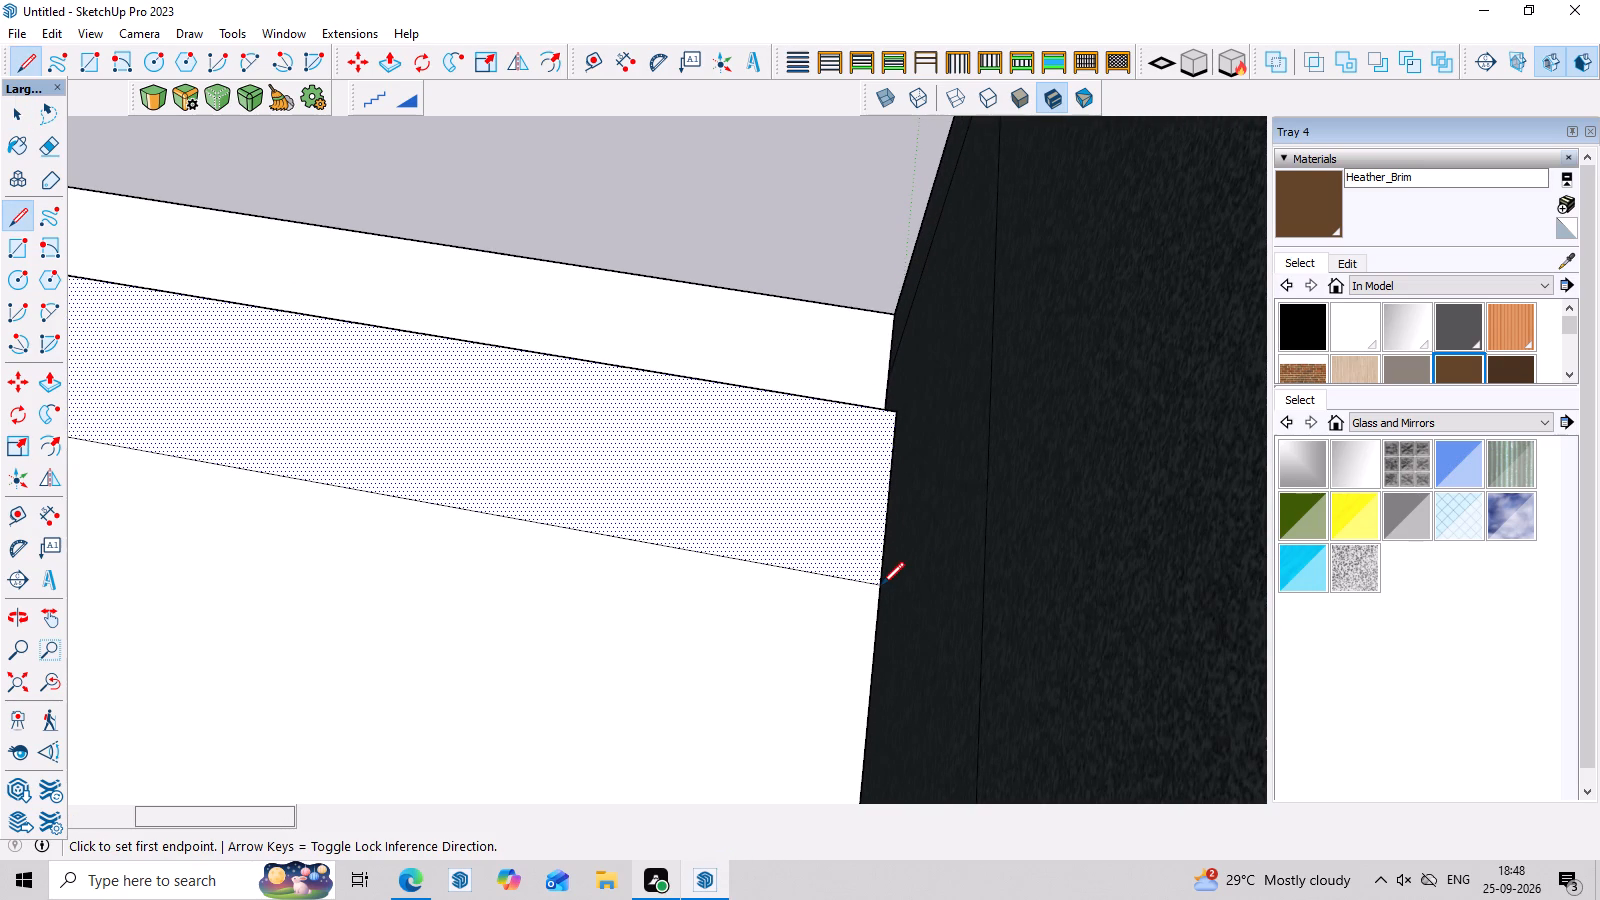
{"action": "left_click", "coordinate": [881, 585]}
{"action": "left_click", "coordinate": [876, 591]}
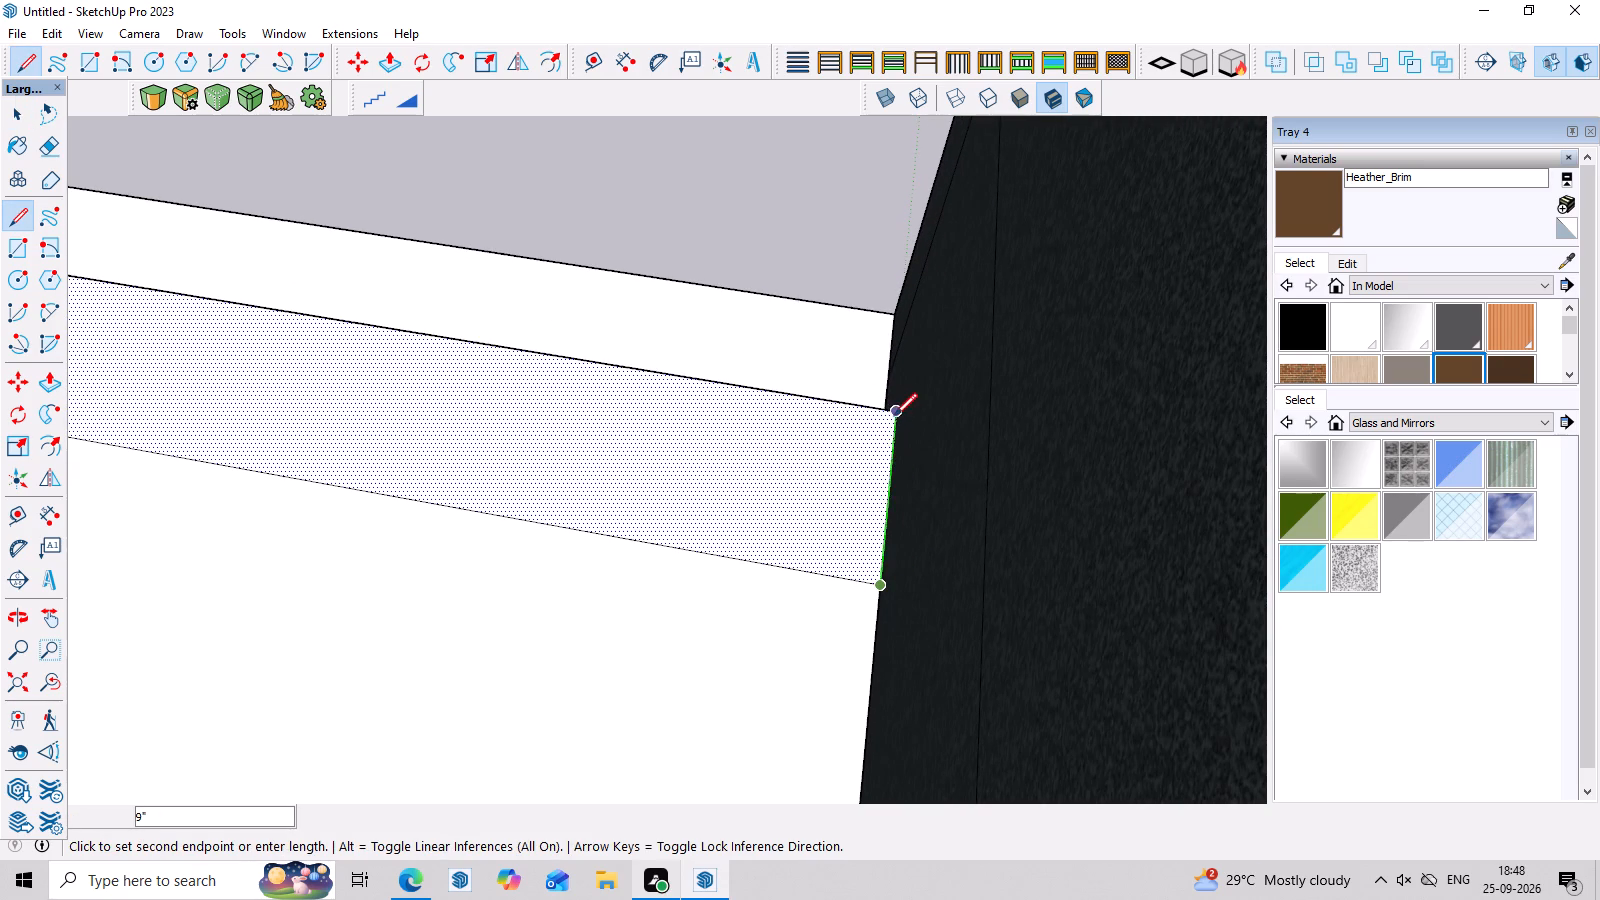
{"action": "left_click", "coordinate": [894, 415]}
{"action": "key", "text": "space"}
Pull the roof's perimeter border strip up 2' to form a parapet.
{"action": "left_click", "coordinate": [869, 443]}
{"action": "scroll", "coordinate": [869, 446], "scroll_direction": "down", "scroll_amount": 3}
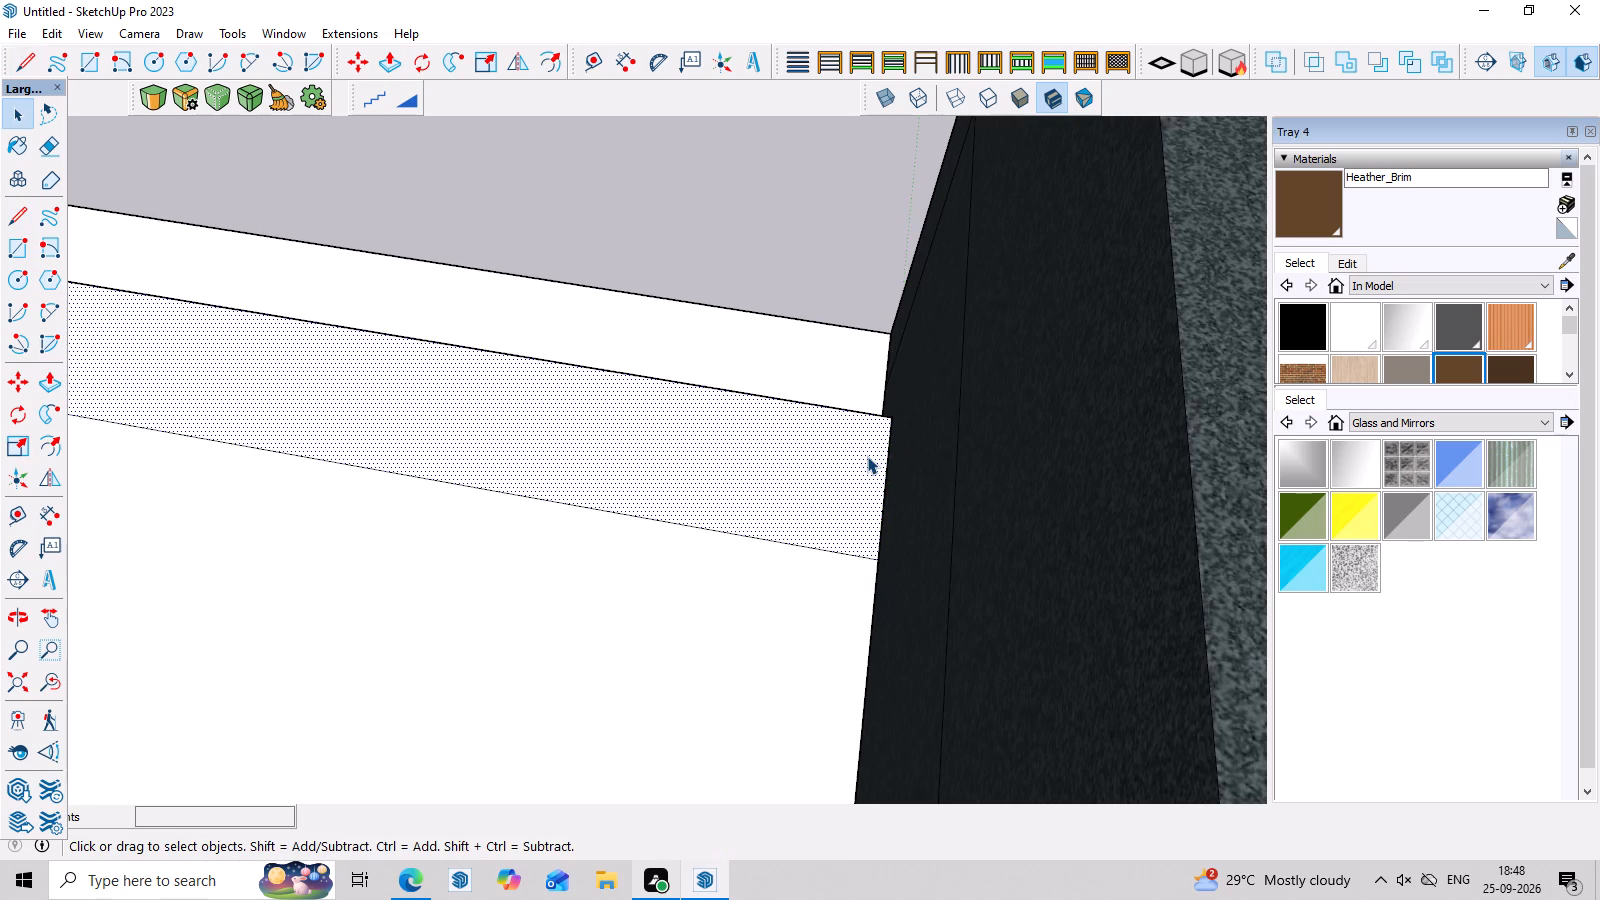
{"action": "key", "text": "p"}
{"action": "left_click", "coordinate": [865, 456]}
{"action": "scroll", "coordinate": [878, 397], "scroll_direction": "down", "scroll_amount": 12}
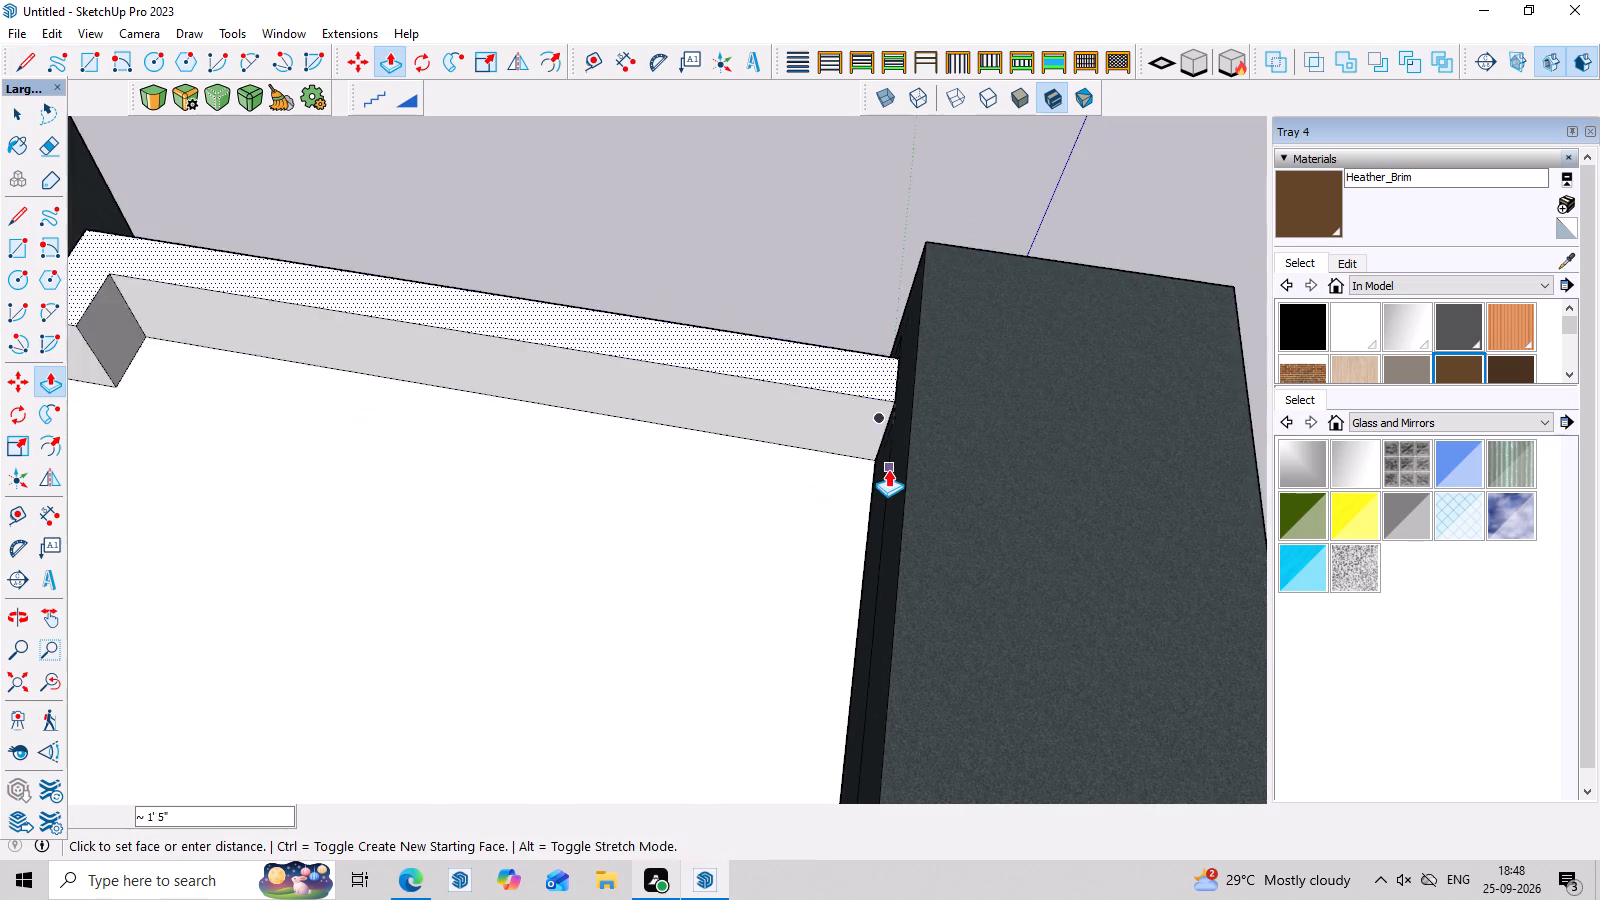
{"action": "scroll", "coordinate": [888, 469], "scroll_direction": "down", "scroll_amount": 8}
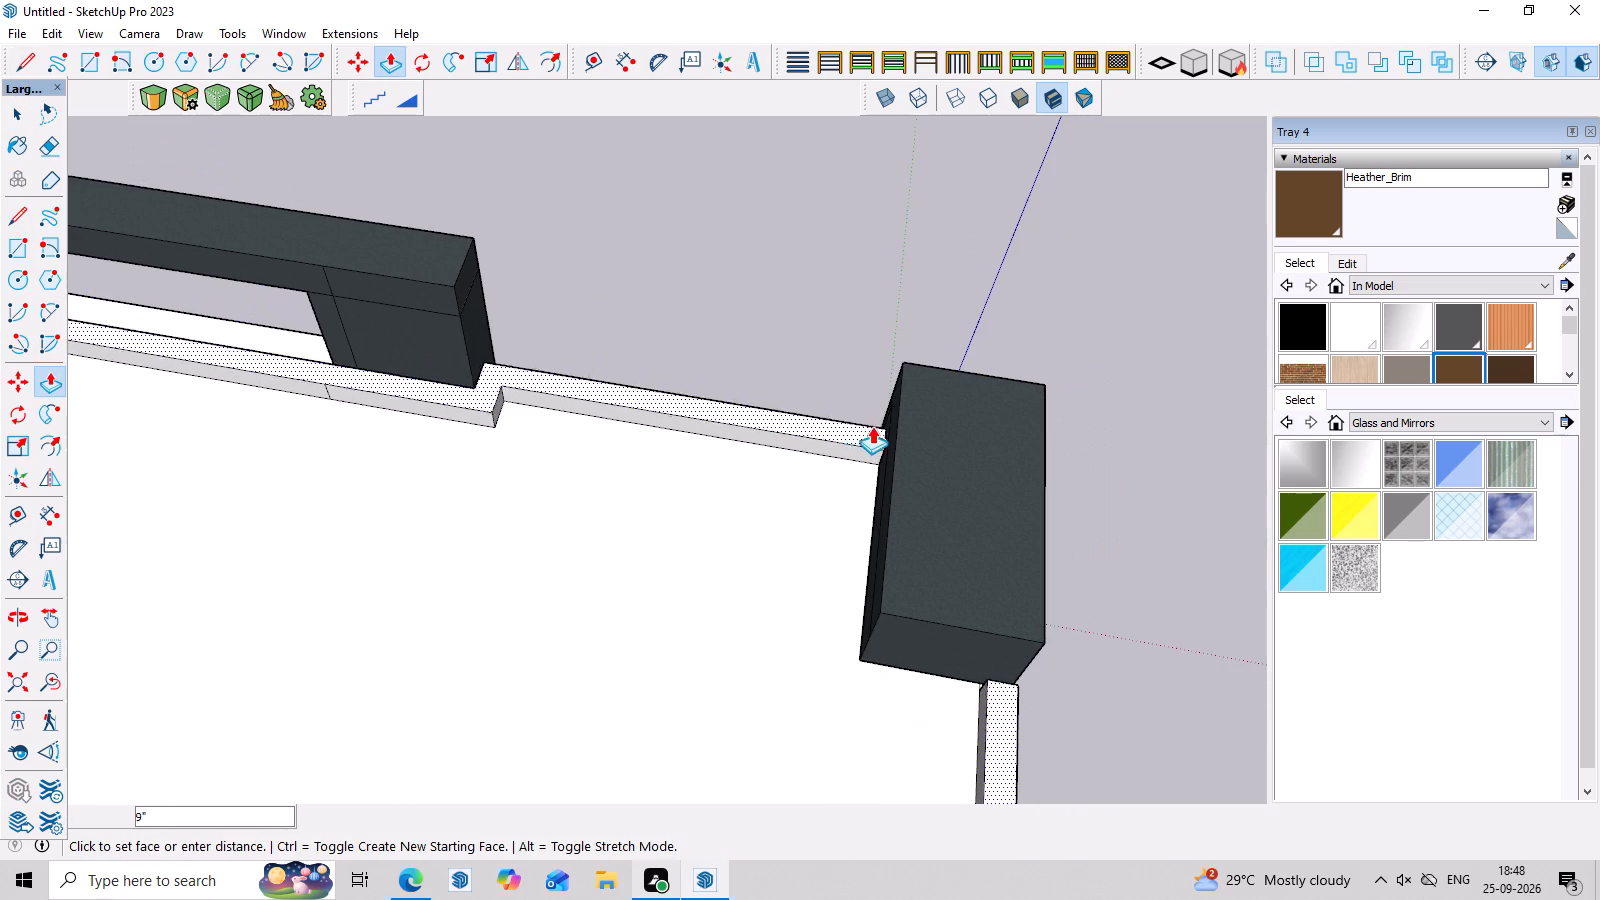
{"action": "type", "text": "2'"}
{"action": "key", "text": "Return"}
Extend the side parapet's end face about 2" to meet the corner column block.
{"action": "middle_click_drag", "start_coordinate": [959, 533], "coordinate": [633, 295]}
{"action": "scroll", "coordinate": [690, 481], "scroll_direction": "up", "scroll_amount": 2}
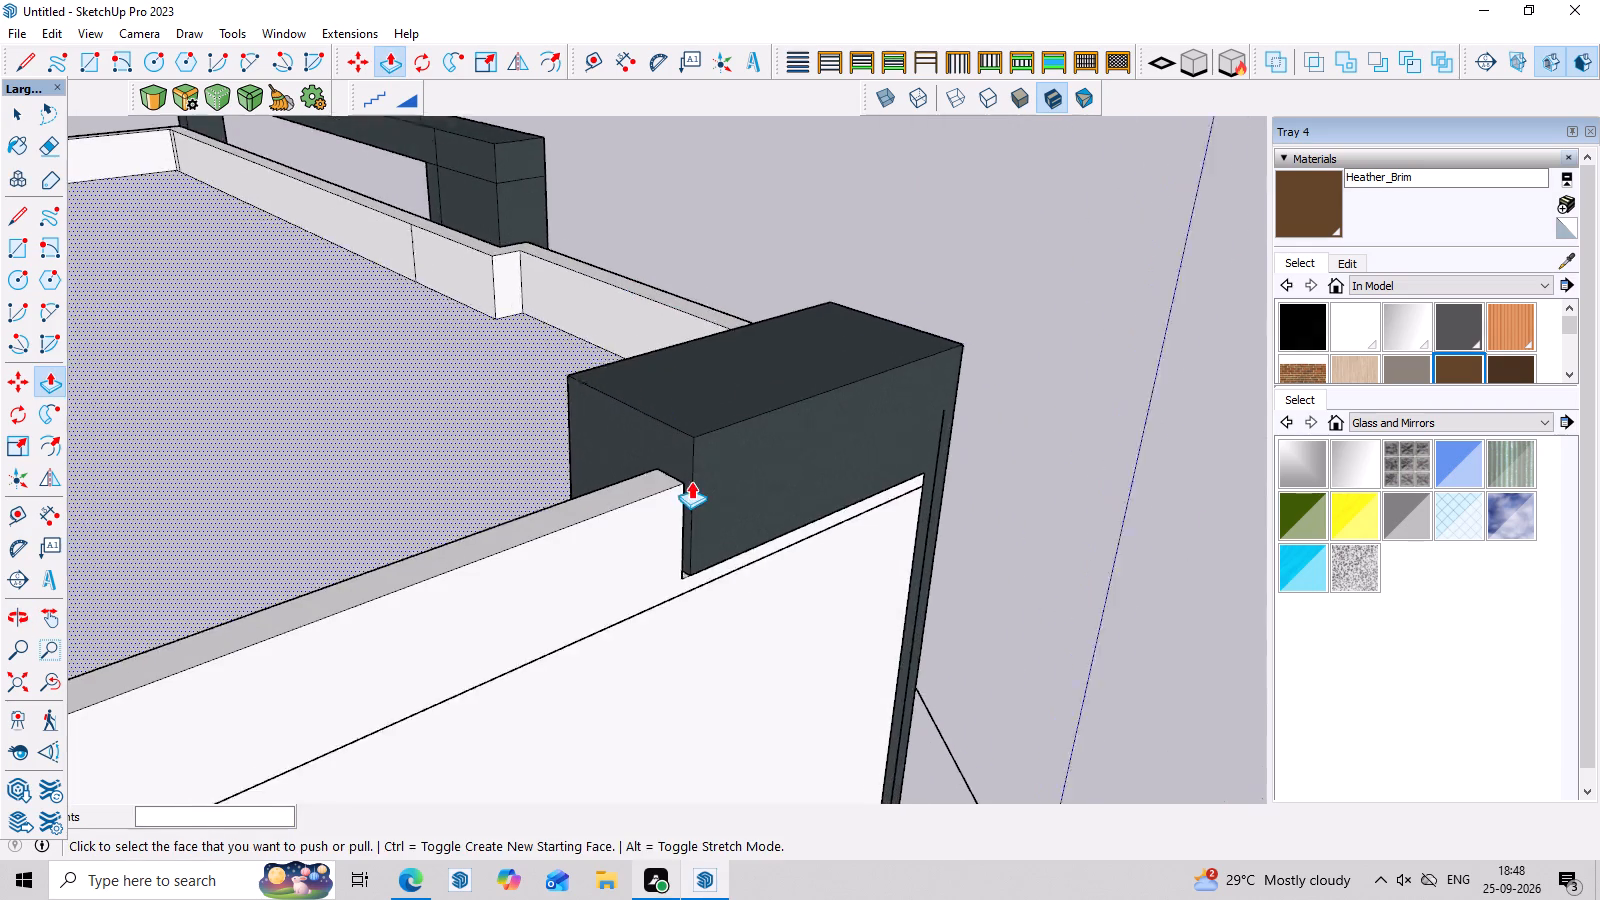
{"action": "scroll", "coordinate": [691, 481], "scroll_direction": "up", "scroll_amount": 1}
{"action": "middle_click_drag", "start_coordinate": [746, 583], "coordinate": [500, 615]}
{"action": "scroll", "coordinate": [438, 598], "scroll_direction": "up", "scroll_amount": 3}
{"action": "scroll", "coordinate": [291, 589], "scroll_direction": "up", "scroll_amount": 4}
{"action": "scroll", "coordinate": [371, 549], "scroll_direction": "up", "scroll_amount": 5}
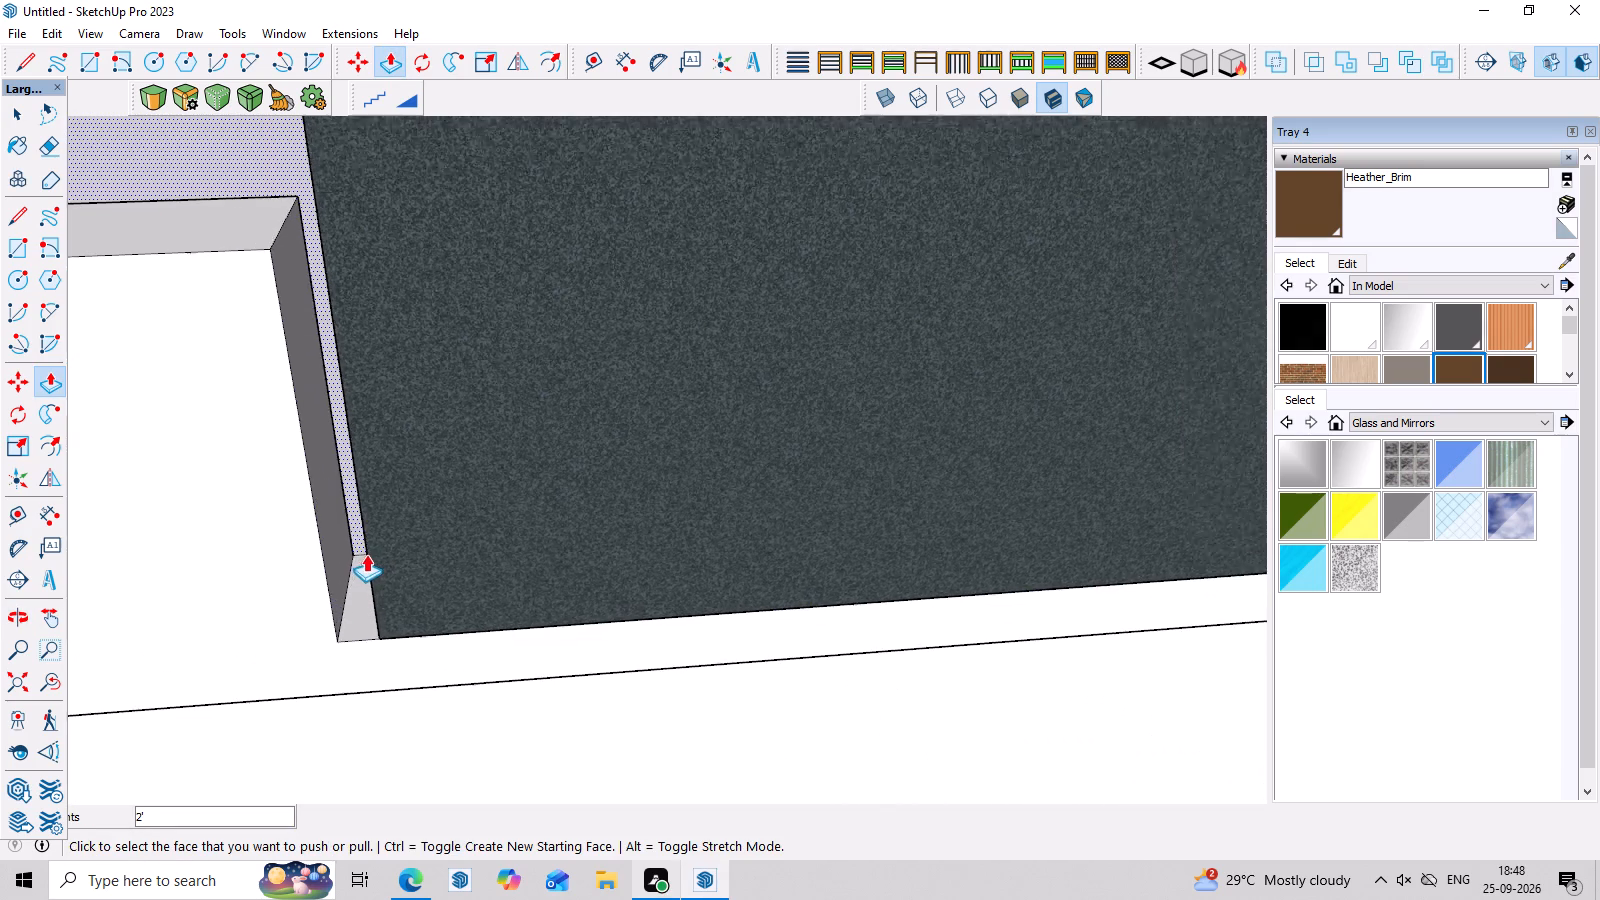
{"action": "scroll", "coordinate": [366, 554], "scroll_direction": "up", "scroll_amount": 1}
{"action": "left_click", "coordinate": [338, 570]}
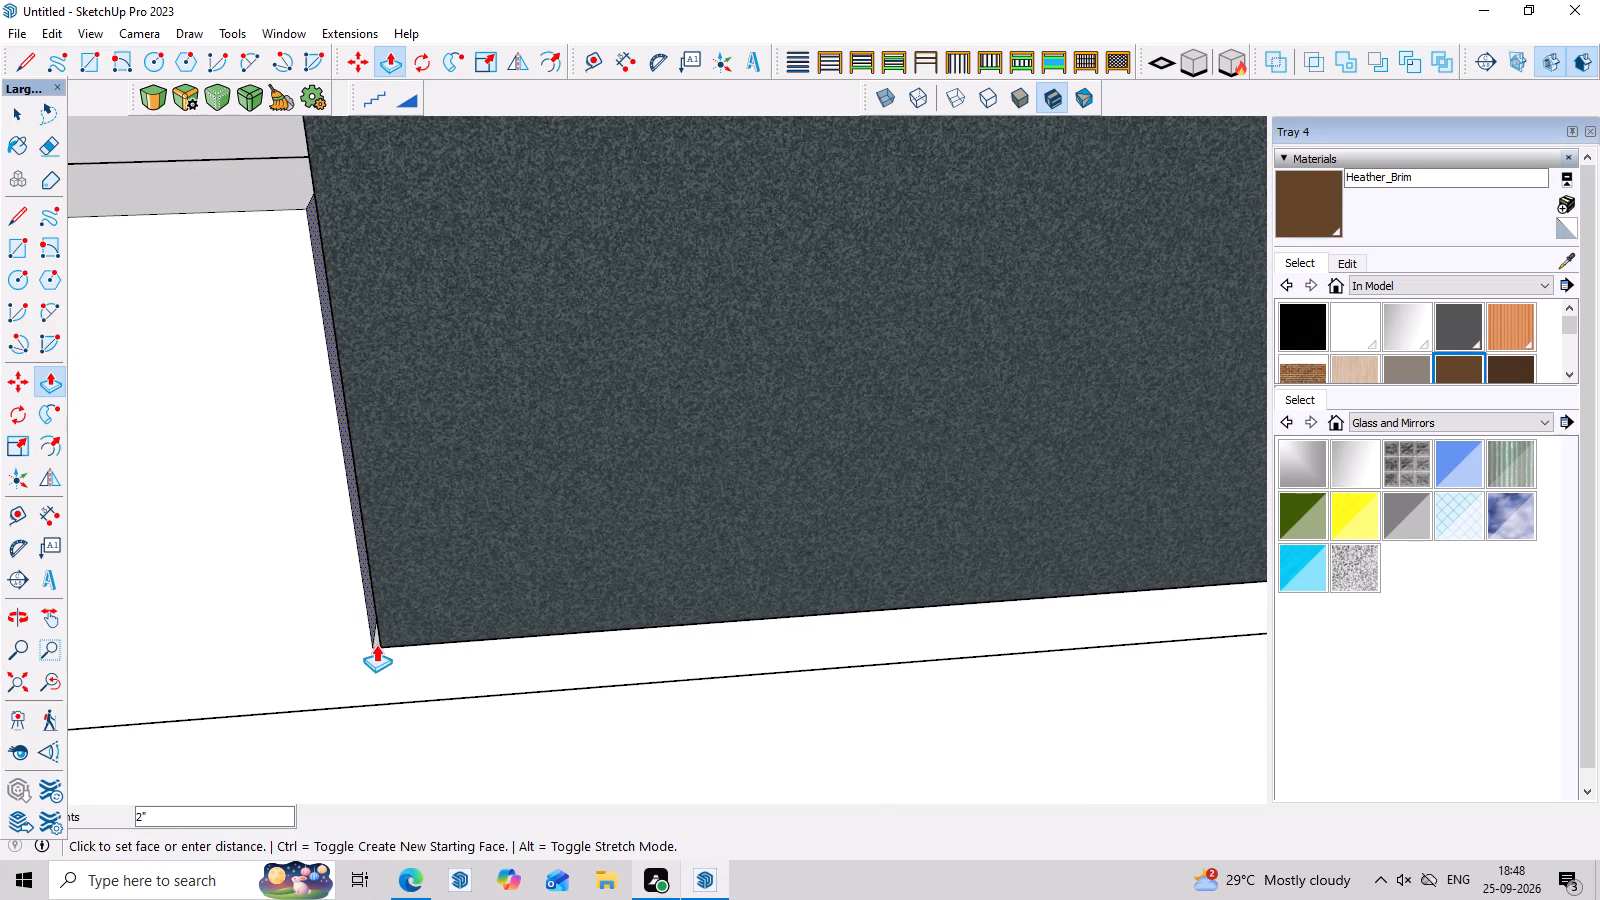
{"action": "left_click", "coordinate": [378, 645]}
Examine the parapet around the roof and its fit with the corner column, beam and front elevation.
{"action": "scroll", "coordinate": [385, 656], "scroll_direction": "down", "scroll_amount": 17}
{"action": "middle_click_drag", "start_coordinate": [1136, 561], "coordinate": [563, 590]}
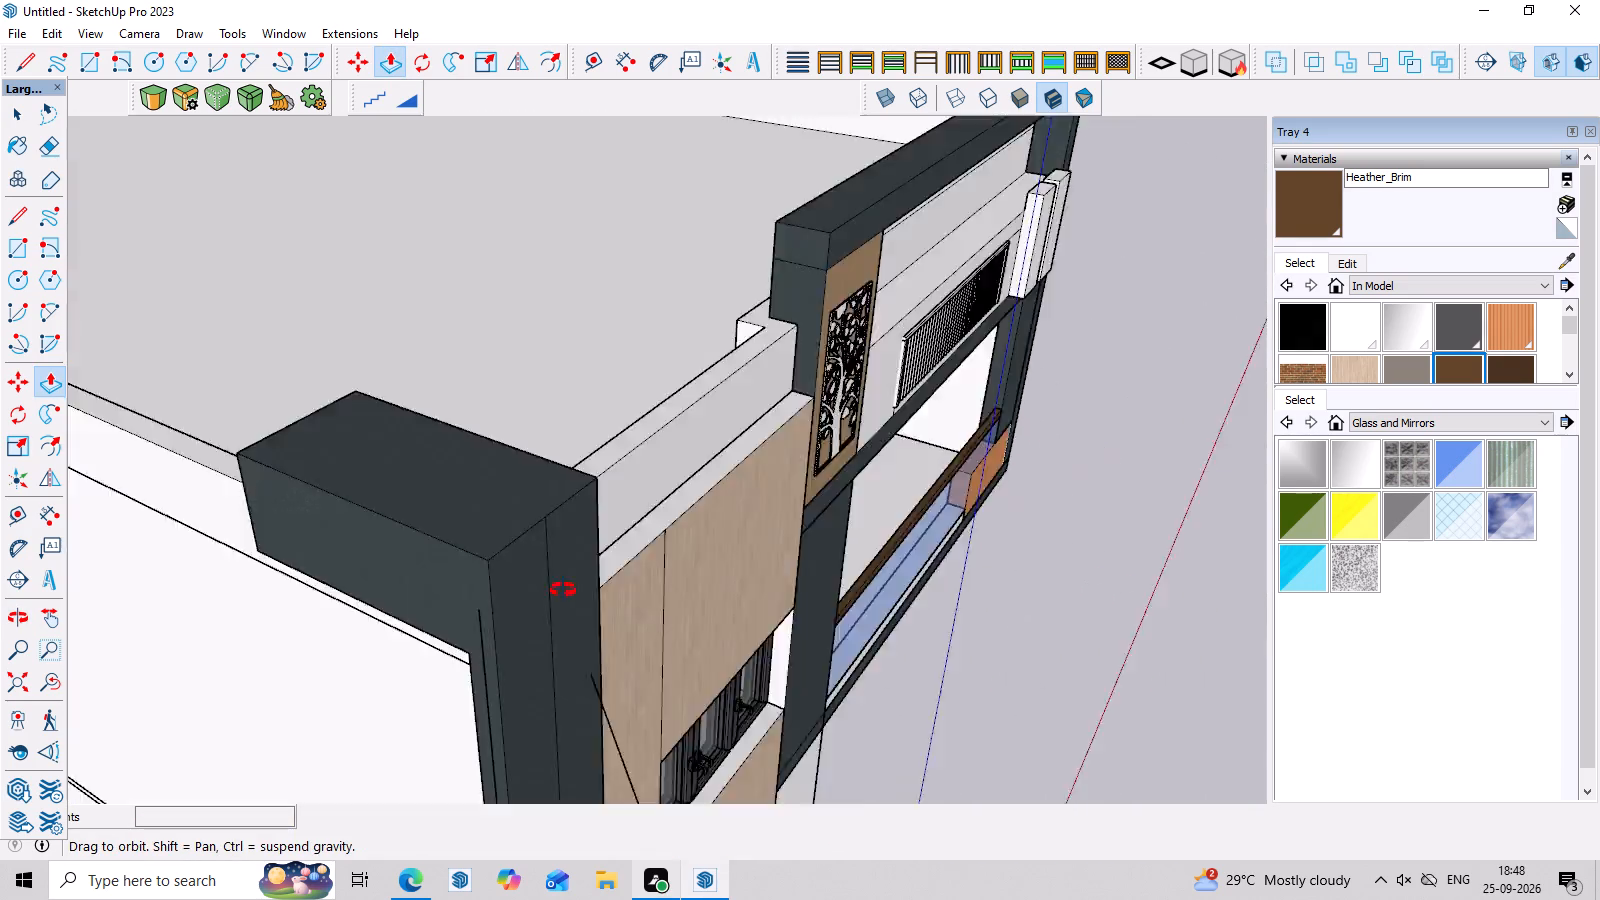
{"action": "middle_click_drag", "start_coordinate": [563, 590], "coordinate": [224, 544]}
{"action": "scroll", "coordinate": [450, 518], "scroll_direction": "down", "scroll_amount": 8}
{"action": "middle_click_drag", "start_coordinate": [673, 583], "coordinate": [773, 434]}
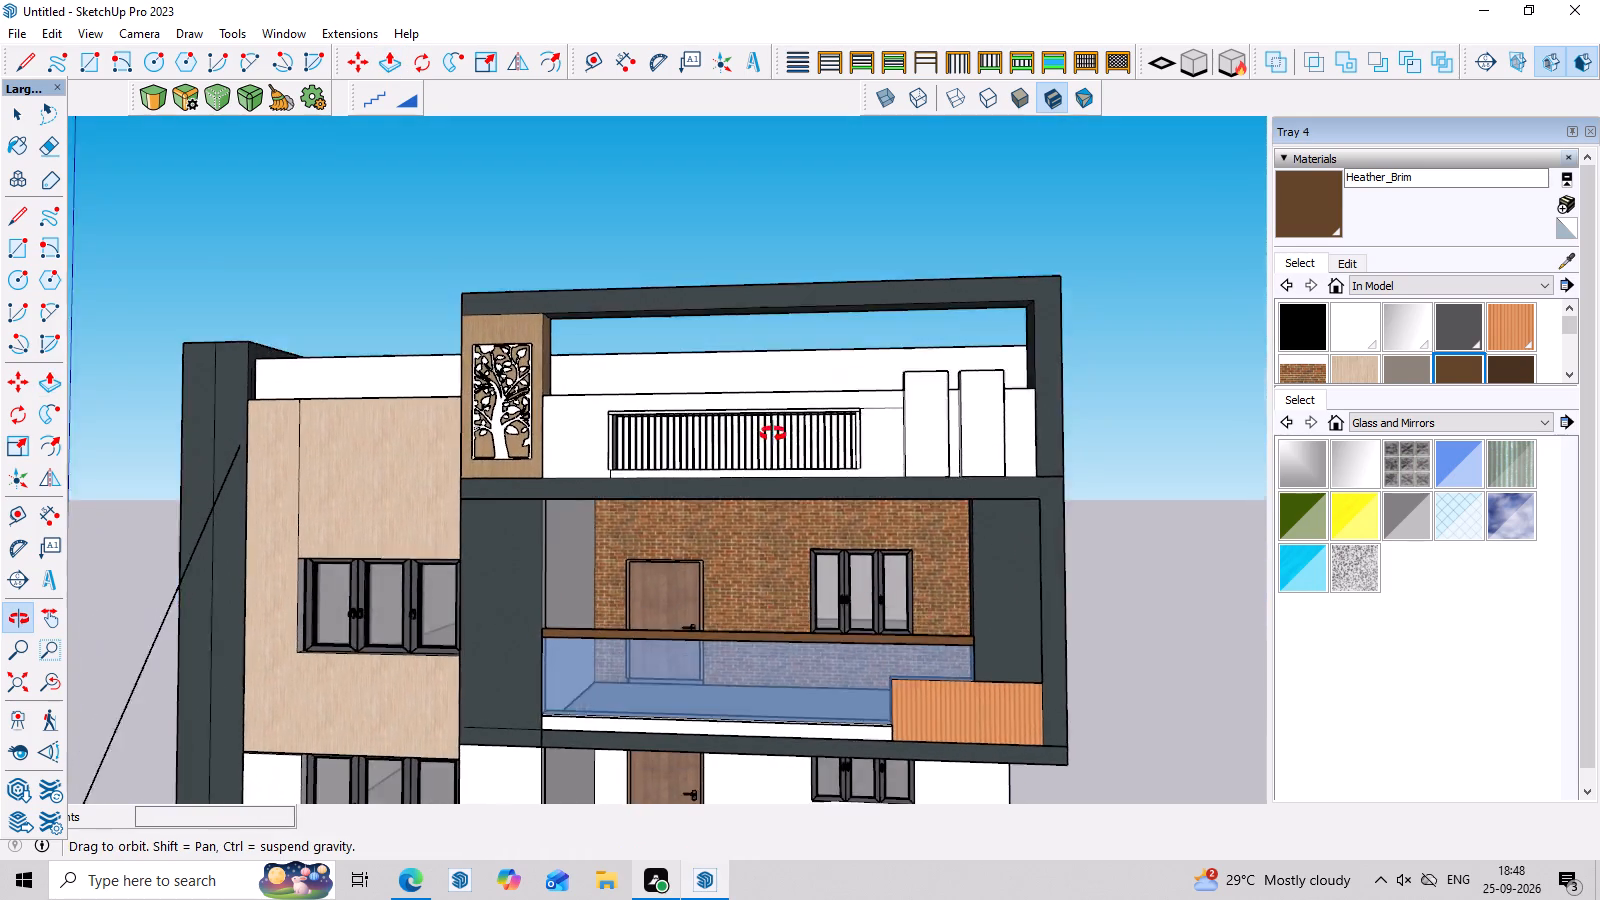
{"action": "middle_click_drag", "start_coordinate": [773, 434], "coordinate": [774, 546]}
{"action": "scroll", "coordinate": [299, 173], "scroll_direction": "down", "scroll_amount": 8}
{"action": "middle_click_drag", "start_coordinate": [894, 385], "coordinate": [274, 596]}
{"action": "scroll", "coordinate": [907, 310], "scroll_direction": "up", "scroll_amount": 5}
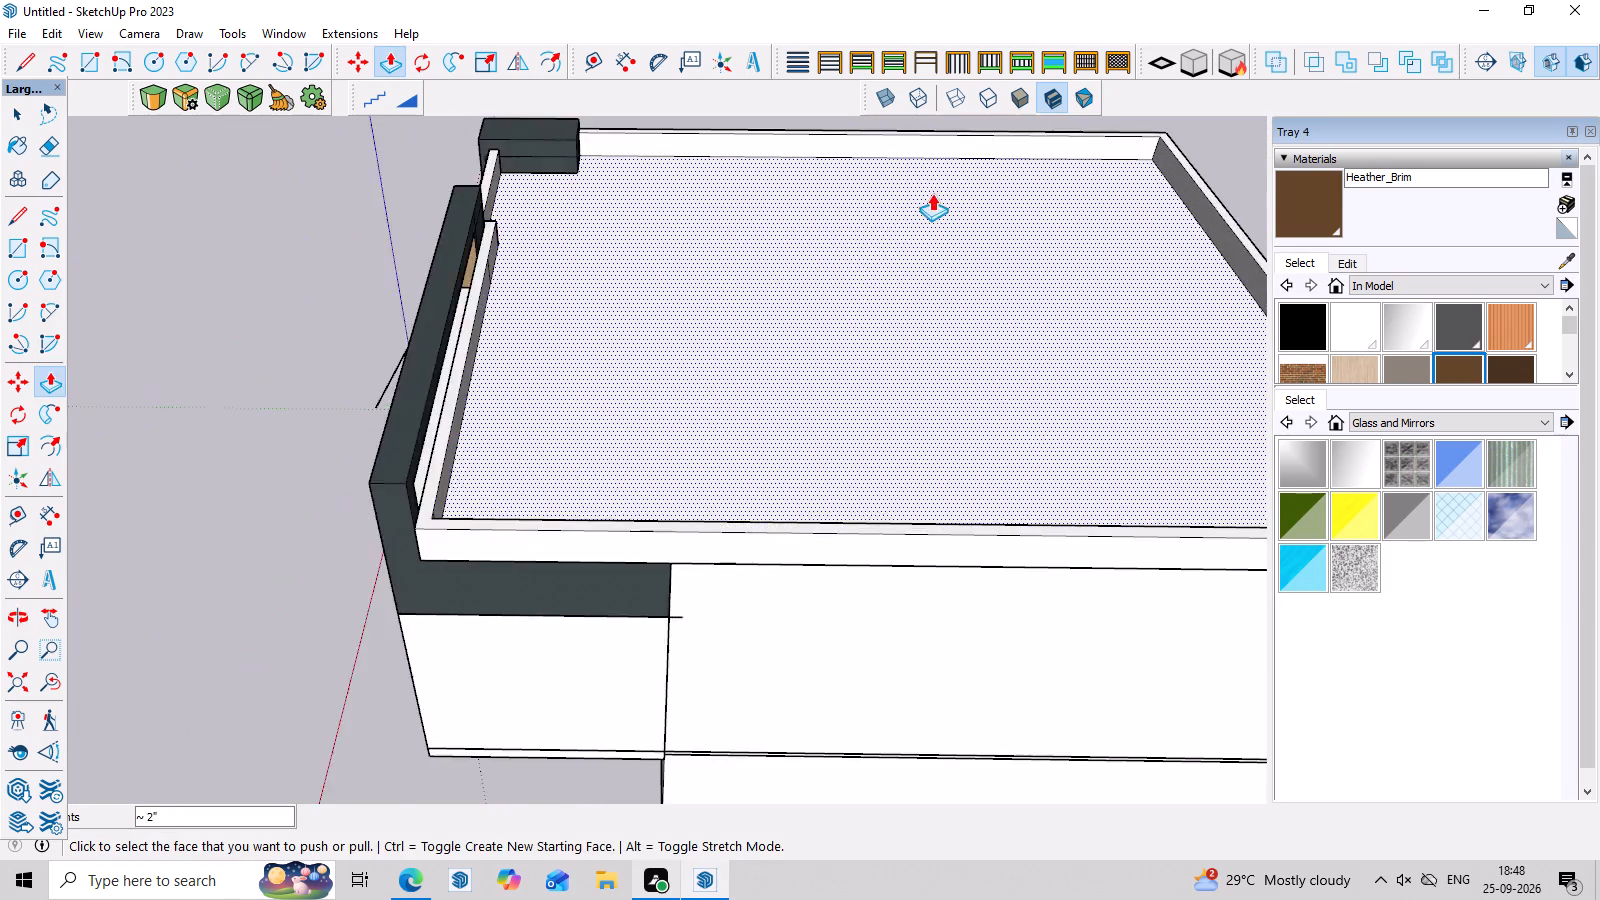
{"action": "scroll", "coordinate": [932, 193], "scroll_direction": "up", "scroll_amount": 2}
{"action": "middle_click_drag", "start_coordinate": [922, 318], "coordinate": [914, 491]}
{"action": "scroll", "coordinate": [668, 223], "scroll_direction": "down", "scroll_amount": 12}
{"action": "middle_click_drag", "start_coordinate": [1047, 309], "coordinate": [1048, 274]}
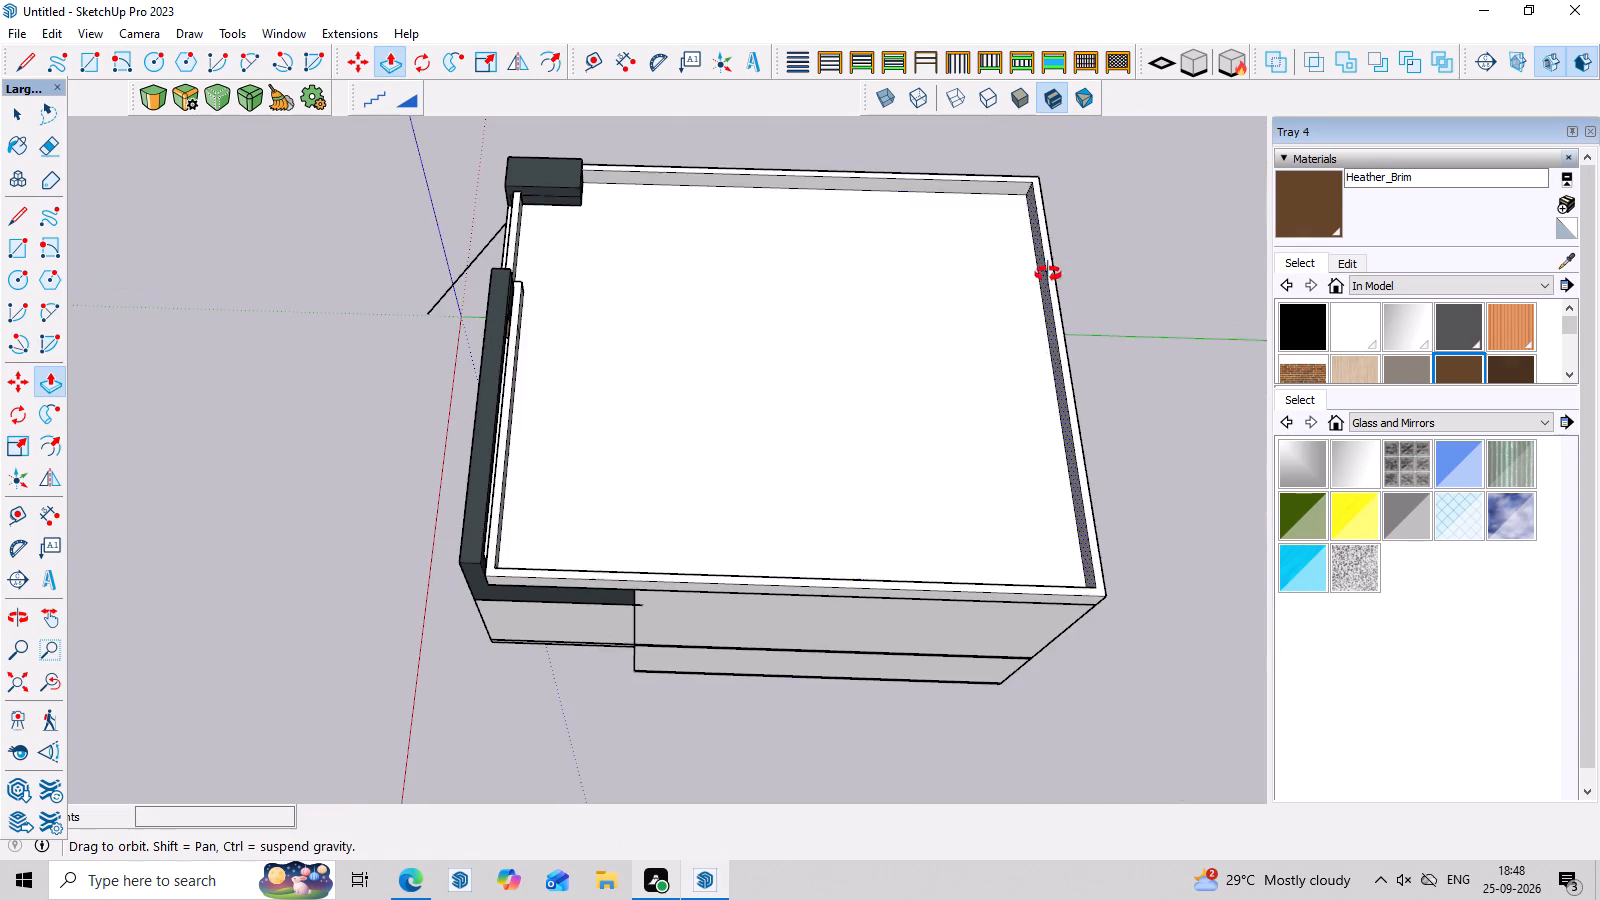
{"action": "middle_click_drag", "start_coordinate": [1048, 274], "coordinate": [1051, 195]}
{"action": "scroll", "coordinate": [723, 165], "scroll_direction": "up", "scroll_amount": 11}
{"action": "middle_click_drag", "start_coordinate": [609, 227], "coordinate": [611, 262]}
{"action": "key", "text": "Escape"}
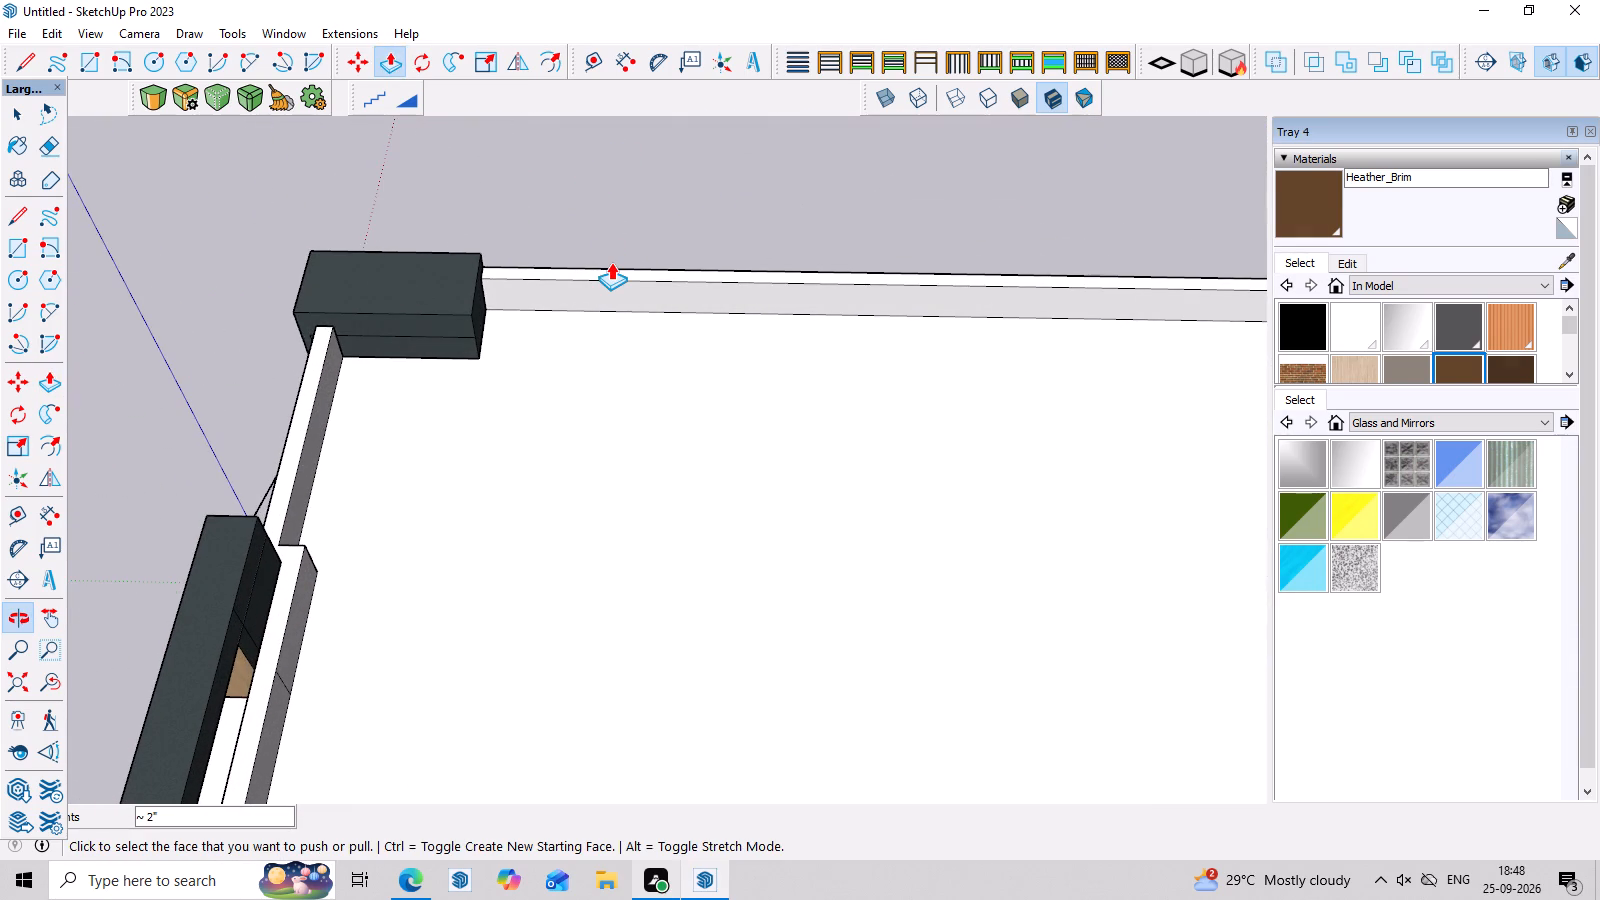
Draw a rectangle about 18'11" by 10'11" on the roof slab, starting where the corner column meets the side parapet.
{"action": "key", "text": "r"}
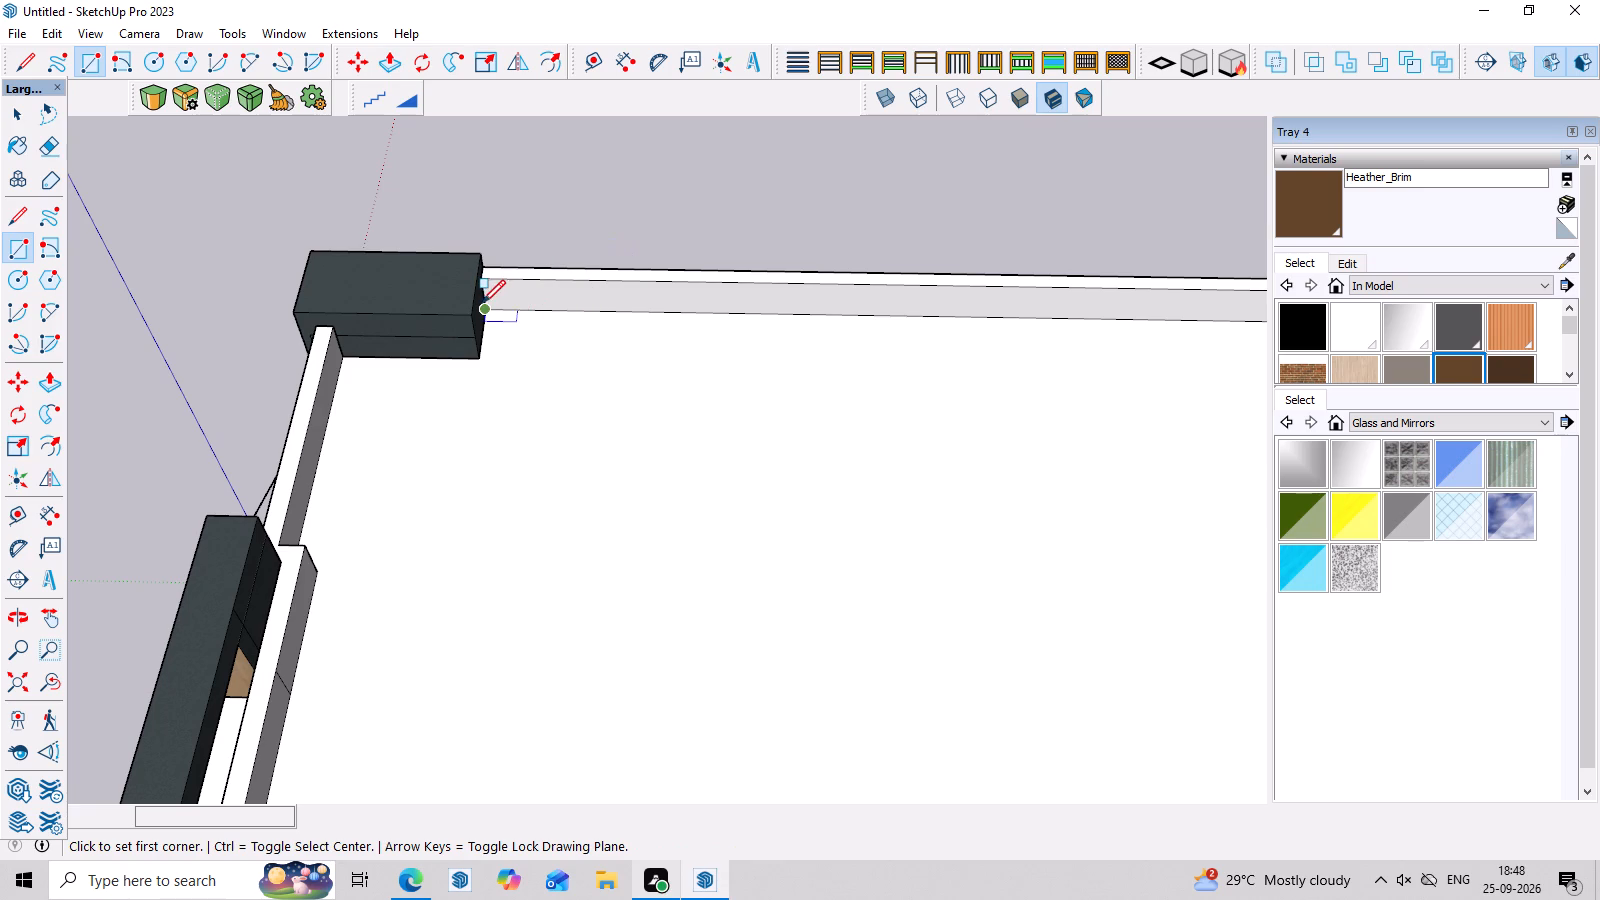
{"action": "left_click", "coordinate": [485, 309]}
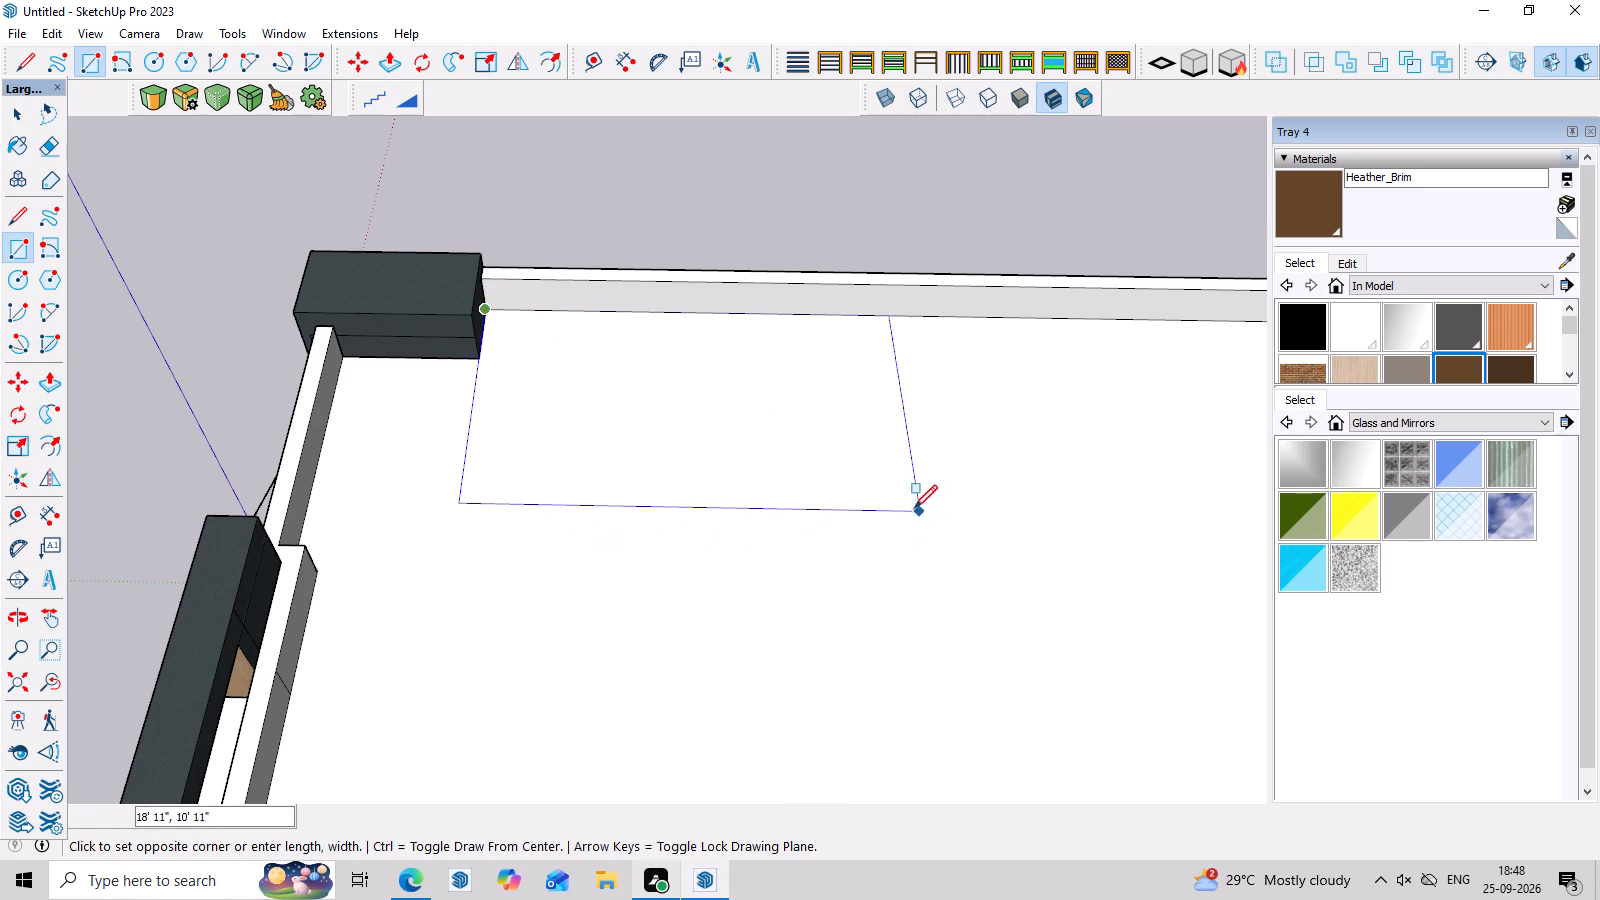
{"action": "left_click", "coordinate": [914, 508]}
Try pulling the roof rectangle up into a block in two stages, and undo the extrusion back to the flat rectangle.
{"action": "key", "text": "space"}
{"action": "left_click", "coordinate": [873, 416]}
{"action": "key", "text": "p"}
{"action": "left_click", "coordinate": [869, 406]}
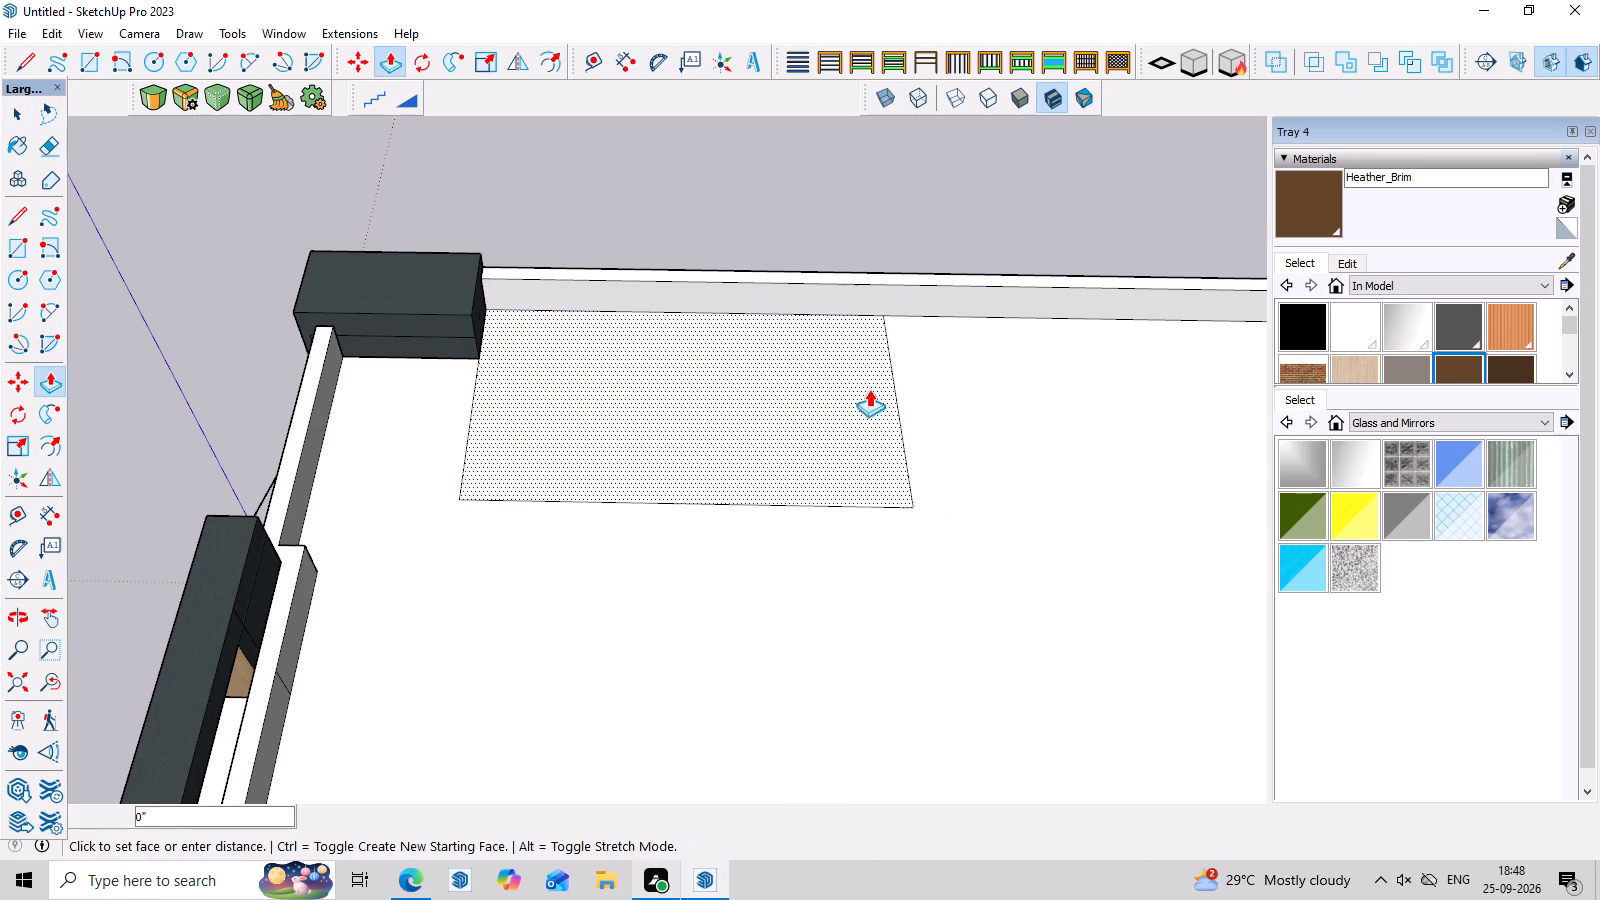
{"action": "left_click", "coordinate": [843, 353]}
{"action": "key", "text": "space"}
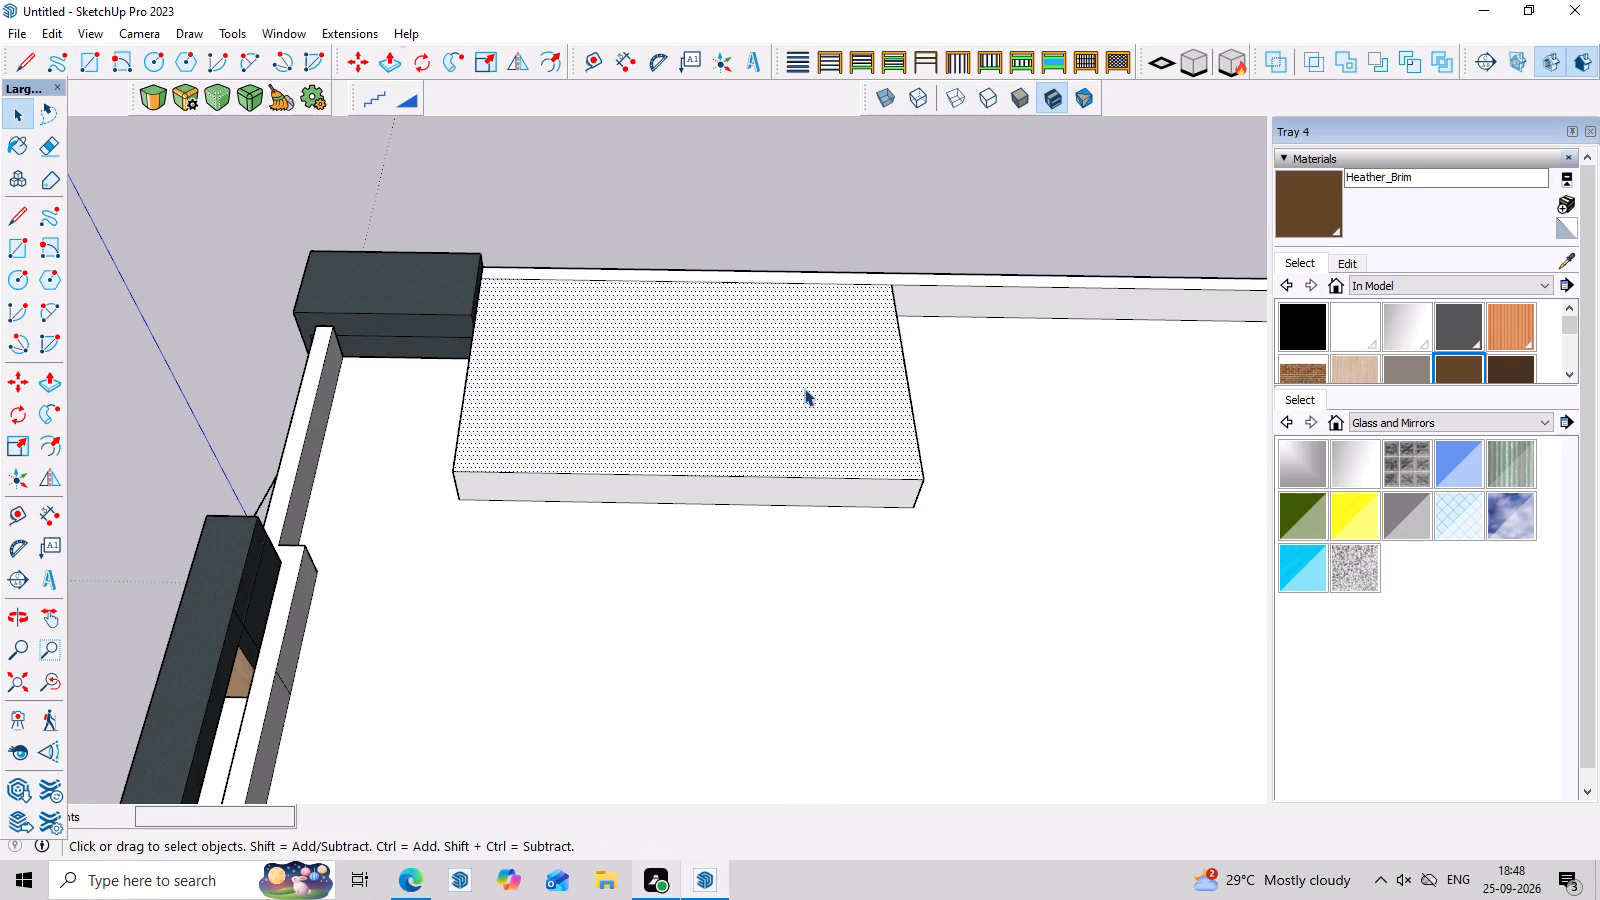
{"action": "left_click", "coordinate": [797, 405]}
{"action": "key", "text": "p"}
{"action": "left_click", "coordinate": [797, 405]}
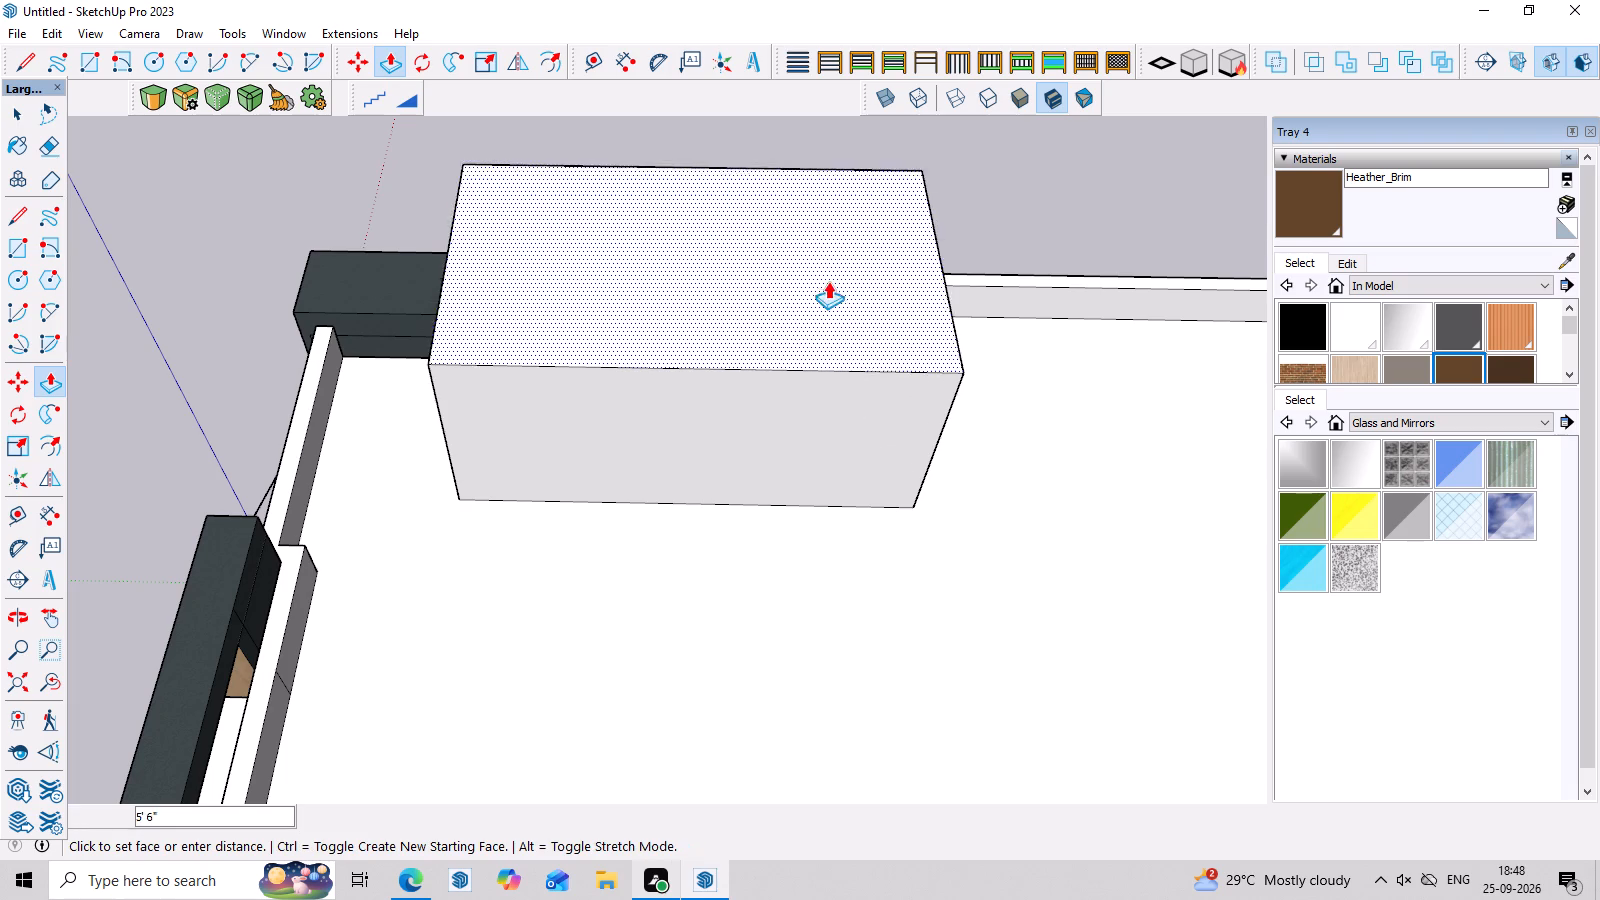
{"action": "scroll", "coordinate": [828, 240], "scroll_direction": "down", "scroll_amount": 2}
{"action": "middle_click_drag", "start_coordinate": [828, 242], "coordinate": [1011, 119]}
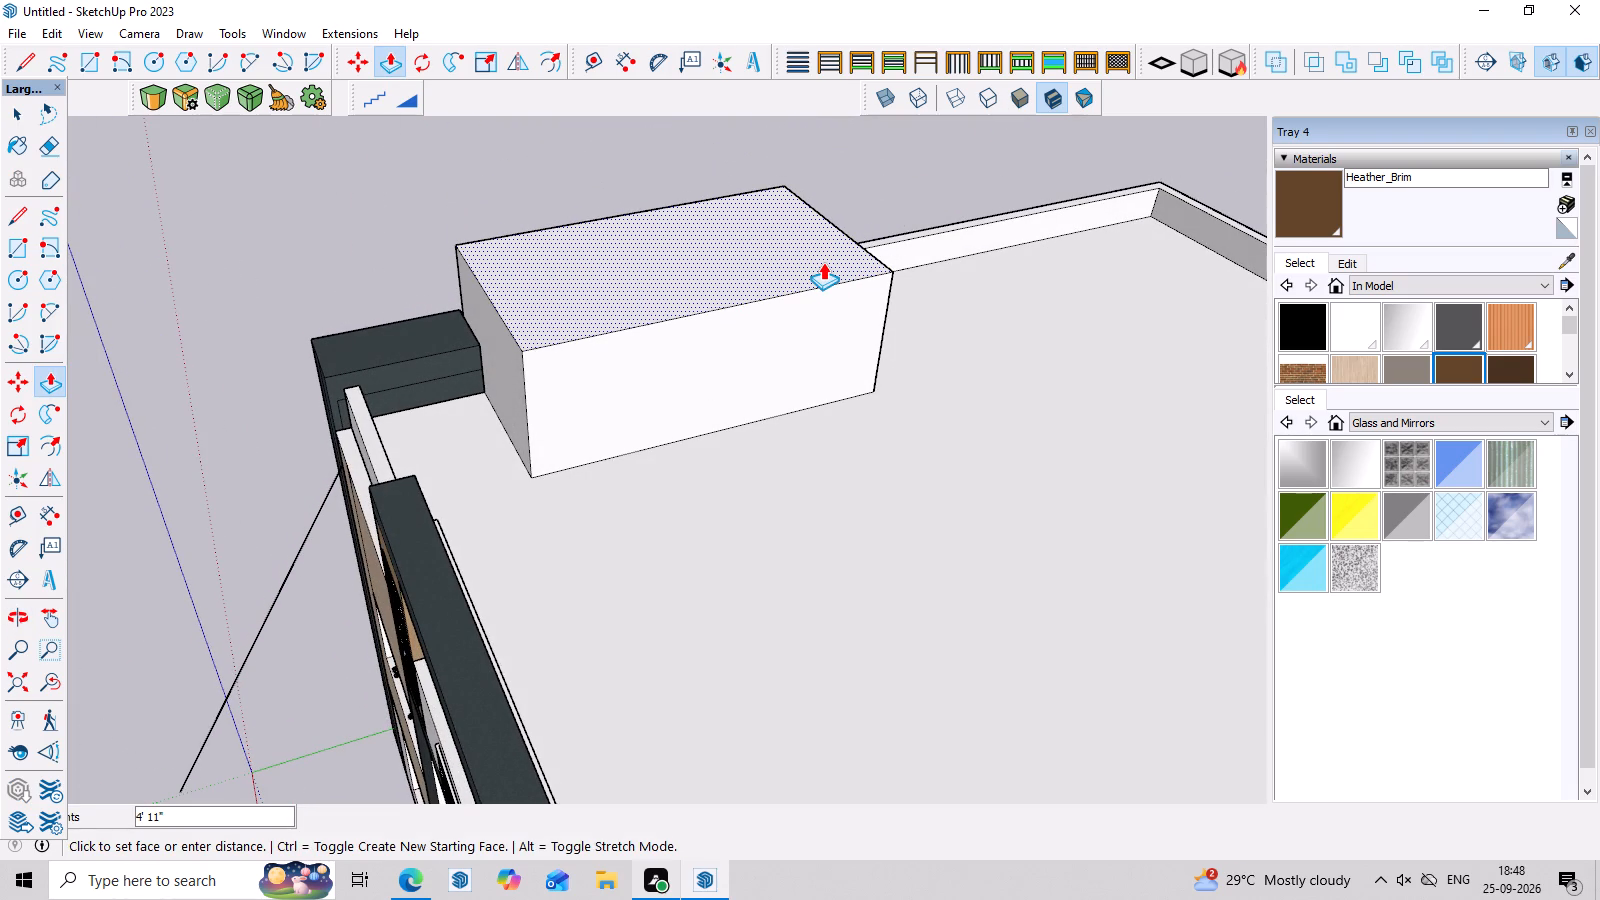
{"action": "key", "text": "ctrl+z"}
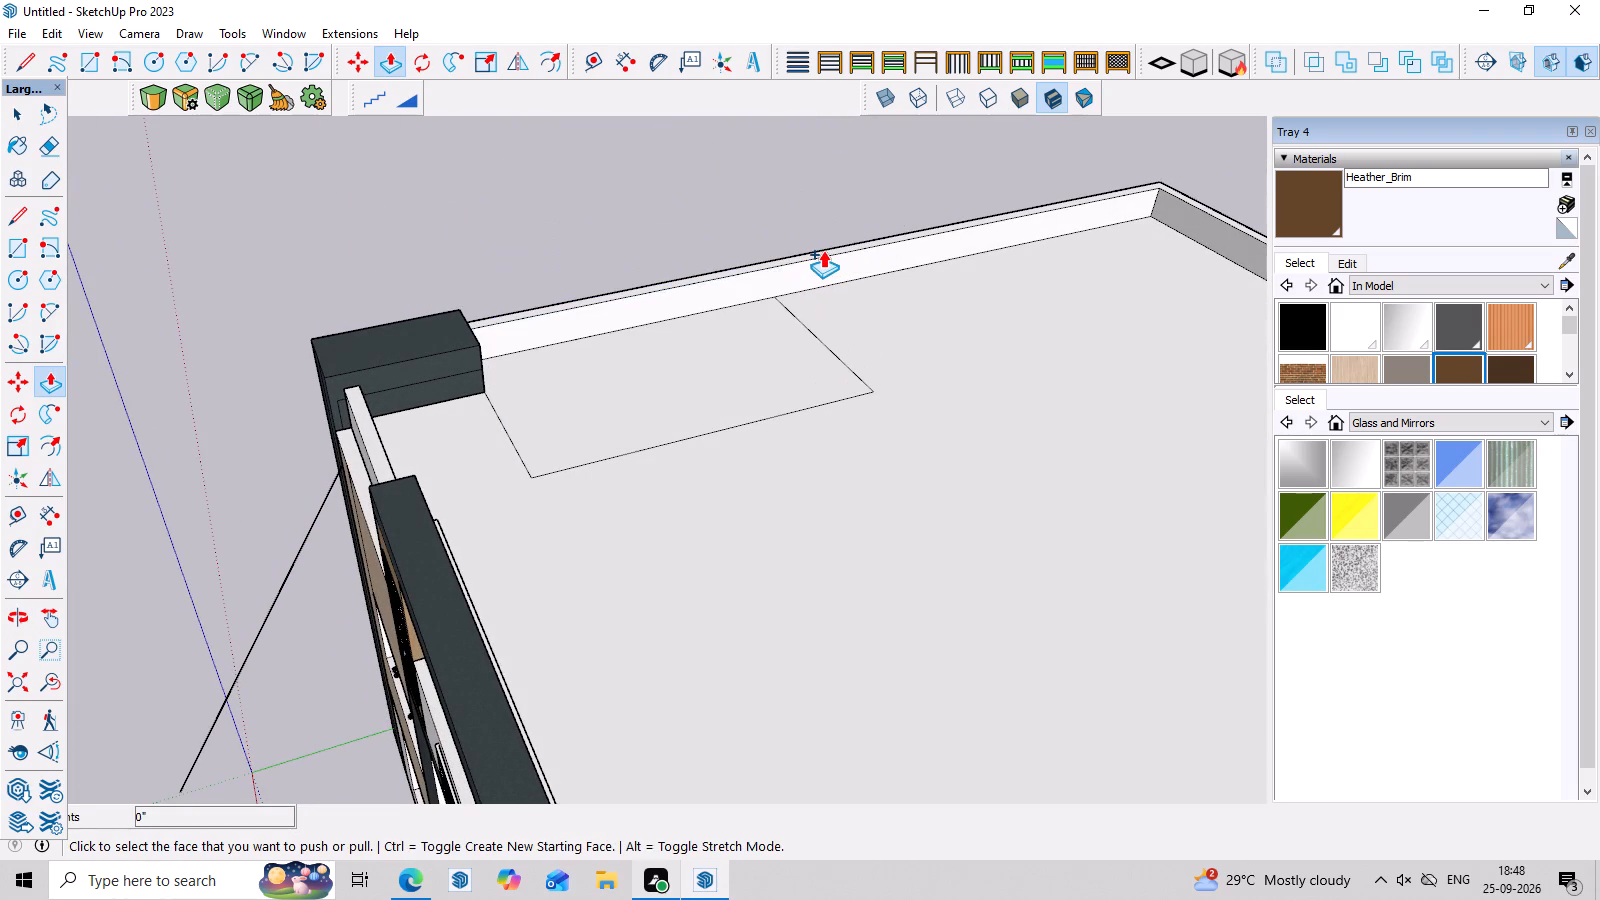
Pull the roof rectangle up about 9'8" to form a block beside the corner column.
{"action": "left_click", "coordinate": [738, 361]}
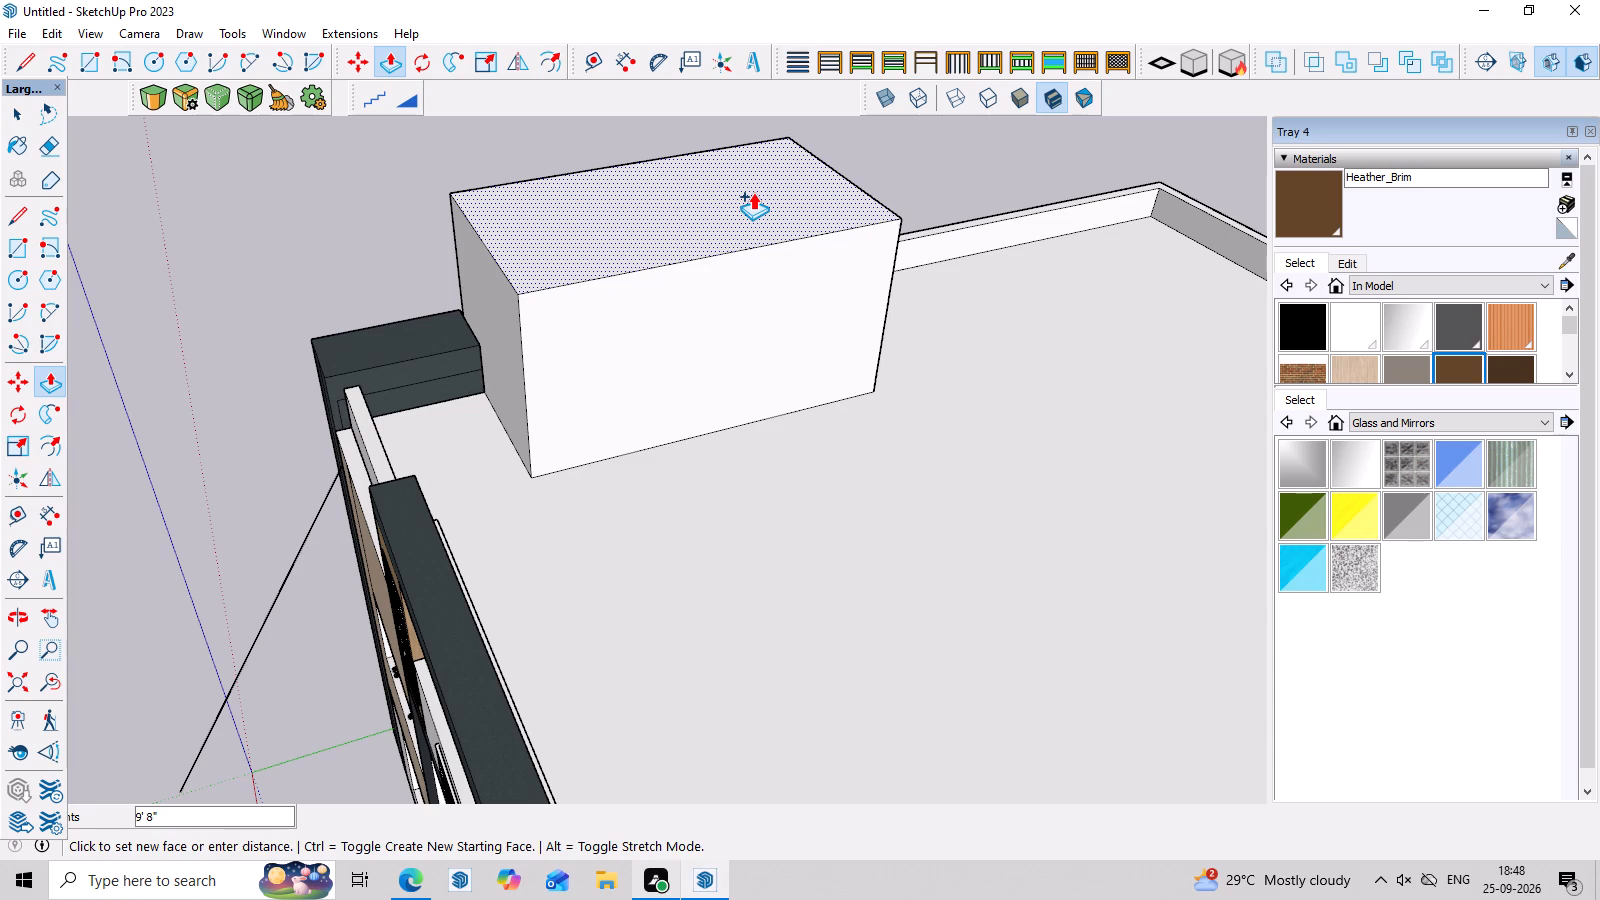
{"action": "left_click", "coordinate": [753, 192]}
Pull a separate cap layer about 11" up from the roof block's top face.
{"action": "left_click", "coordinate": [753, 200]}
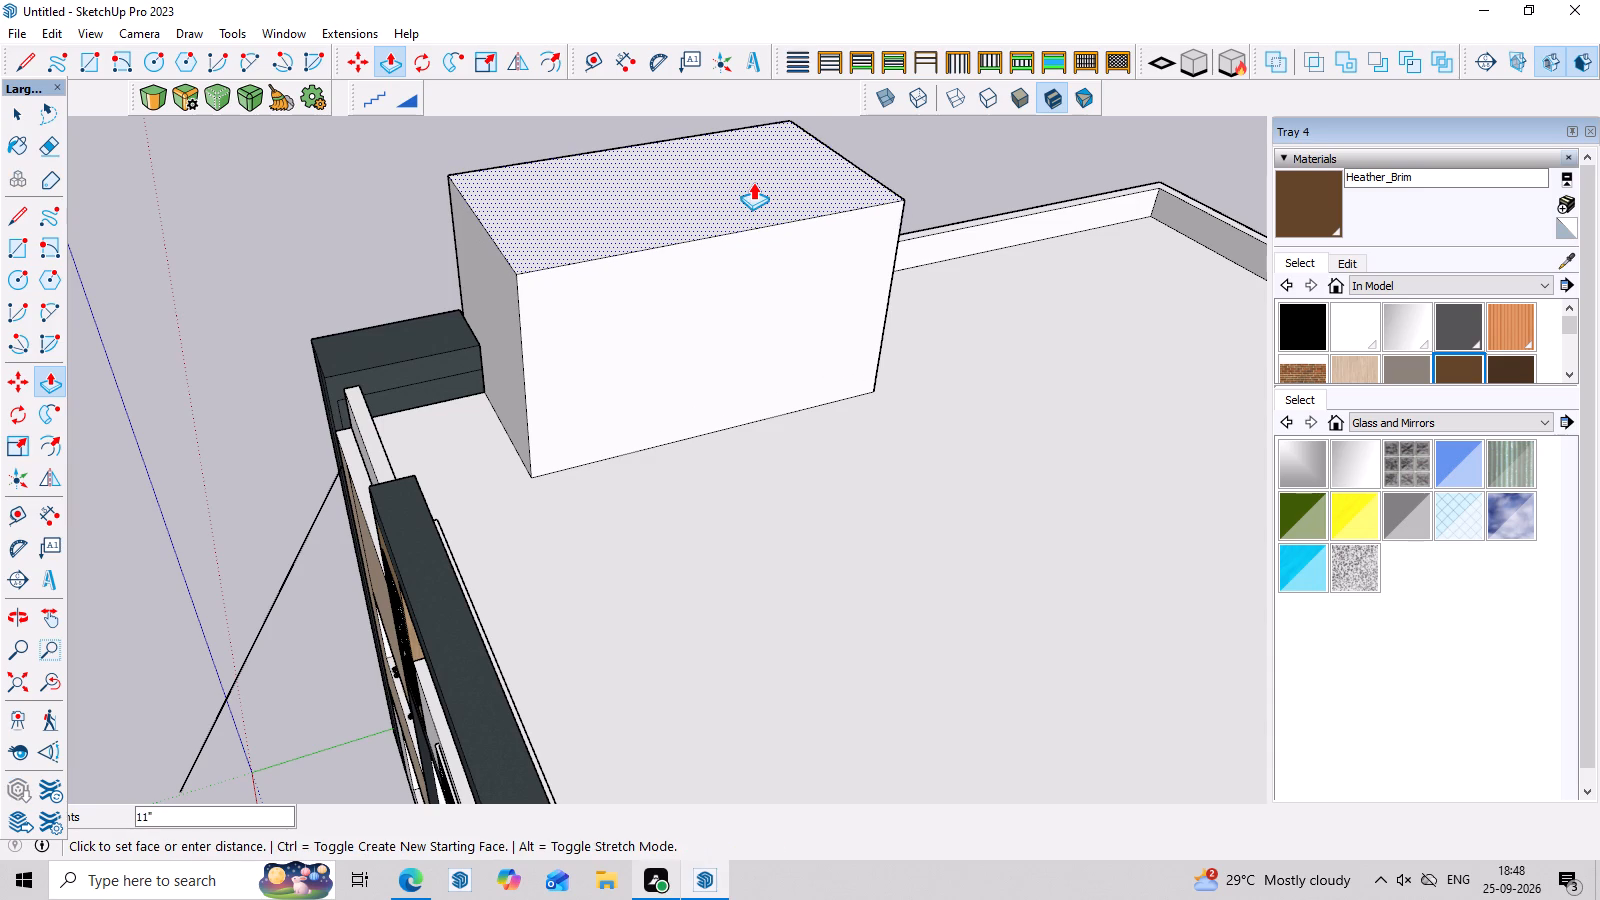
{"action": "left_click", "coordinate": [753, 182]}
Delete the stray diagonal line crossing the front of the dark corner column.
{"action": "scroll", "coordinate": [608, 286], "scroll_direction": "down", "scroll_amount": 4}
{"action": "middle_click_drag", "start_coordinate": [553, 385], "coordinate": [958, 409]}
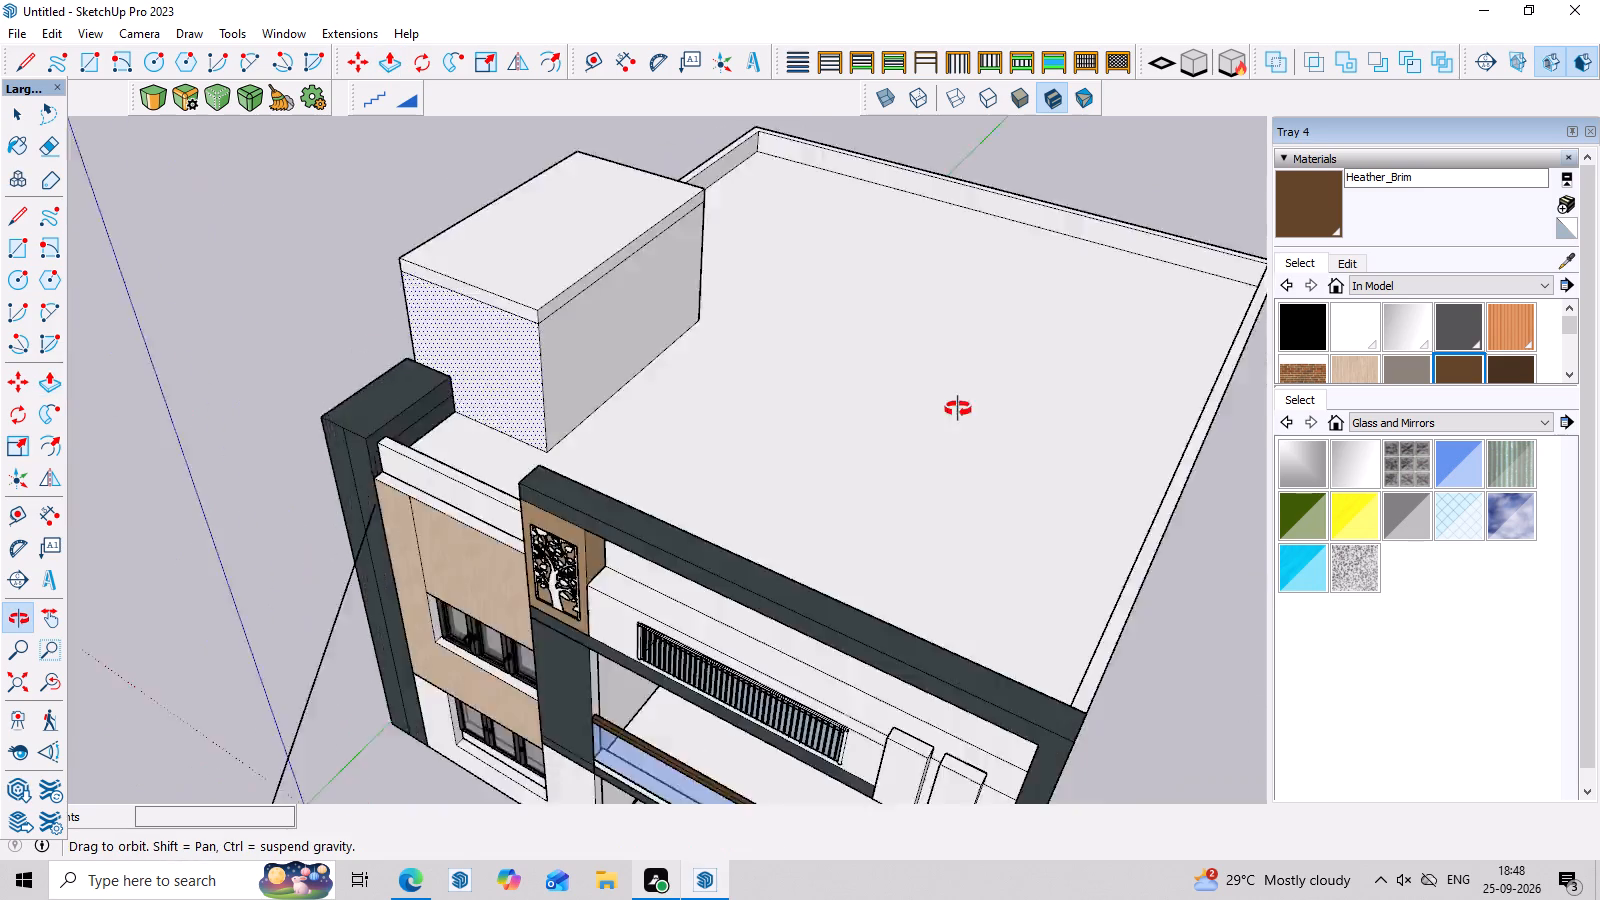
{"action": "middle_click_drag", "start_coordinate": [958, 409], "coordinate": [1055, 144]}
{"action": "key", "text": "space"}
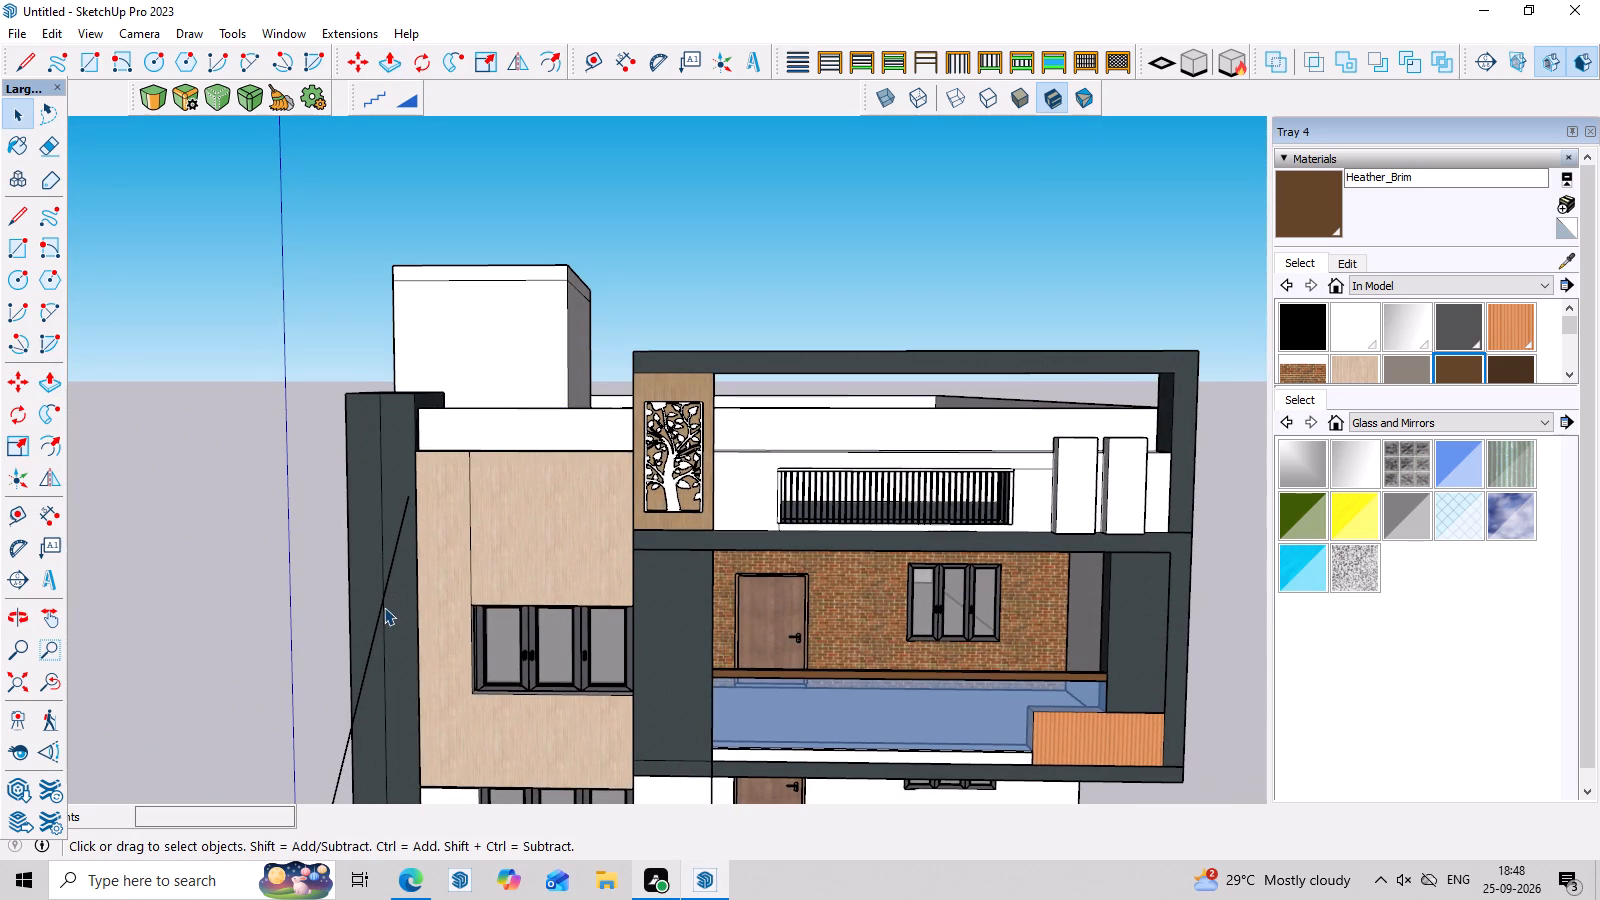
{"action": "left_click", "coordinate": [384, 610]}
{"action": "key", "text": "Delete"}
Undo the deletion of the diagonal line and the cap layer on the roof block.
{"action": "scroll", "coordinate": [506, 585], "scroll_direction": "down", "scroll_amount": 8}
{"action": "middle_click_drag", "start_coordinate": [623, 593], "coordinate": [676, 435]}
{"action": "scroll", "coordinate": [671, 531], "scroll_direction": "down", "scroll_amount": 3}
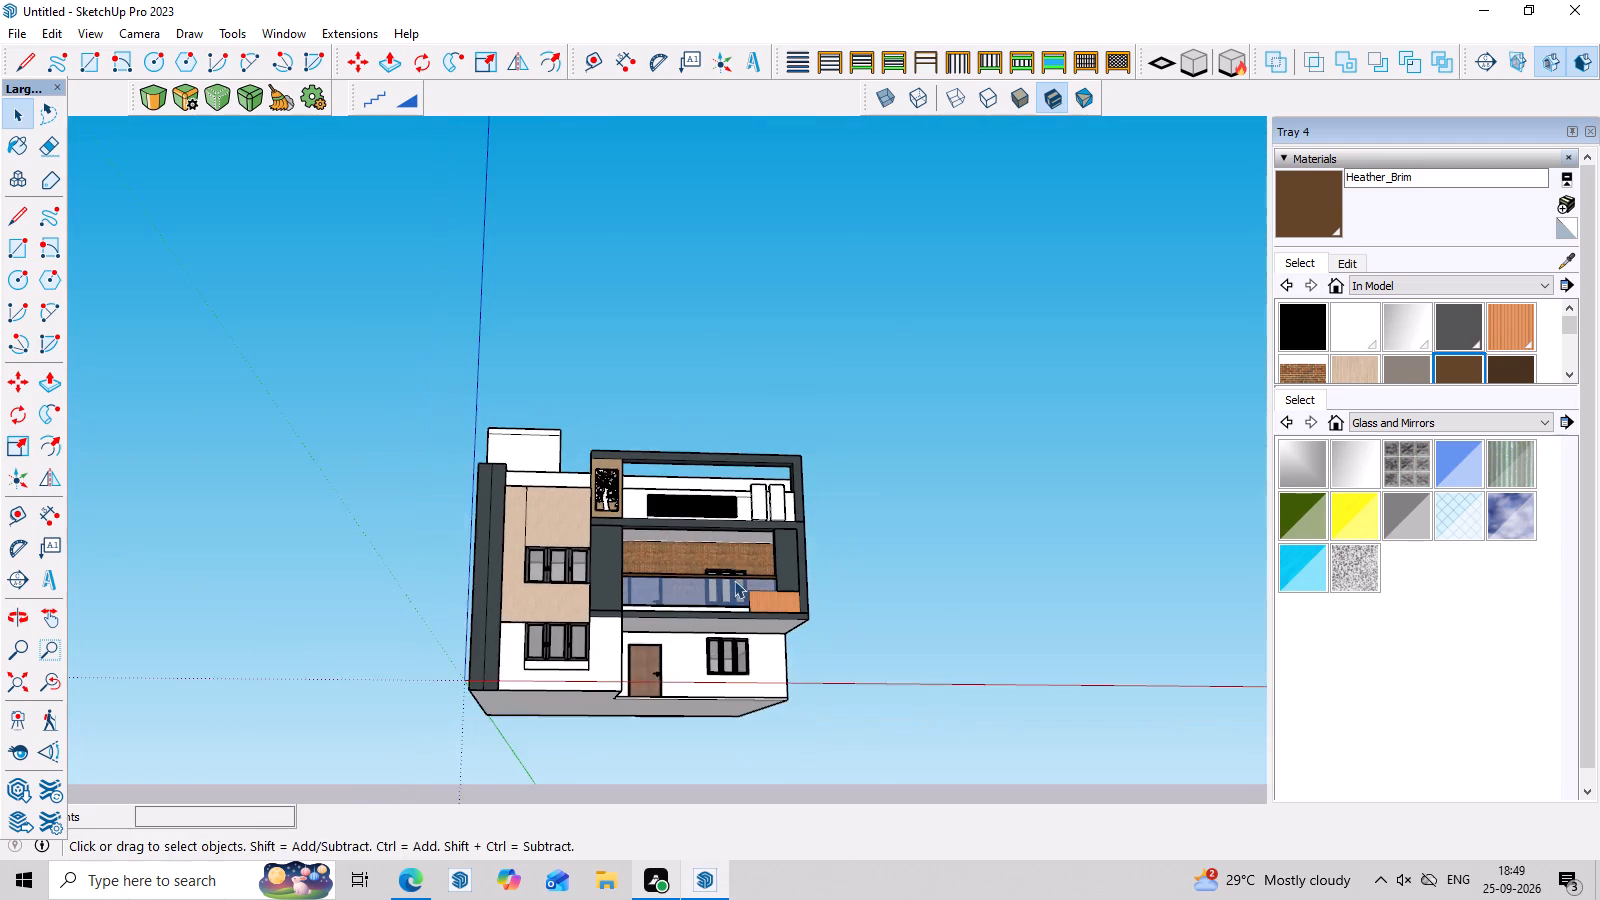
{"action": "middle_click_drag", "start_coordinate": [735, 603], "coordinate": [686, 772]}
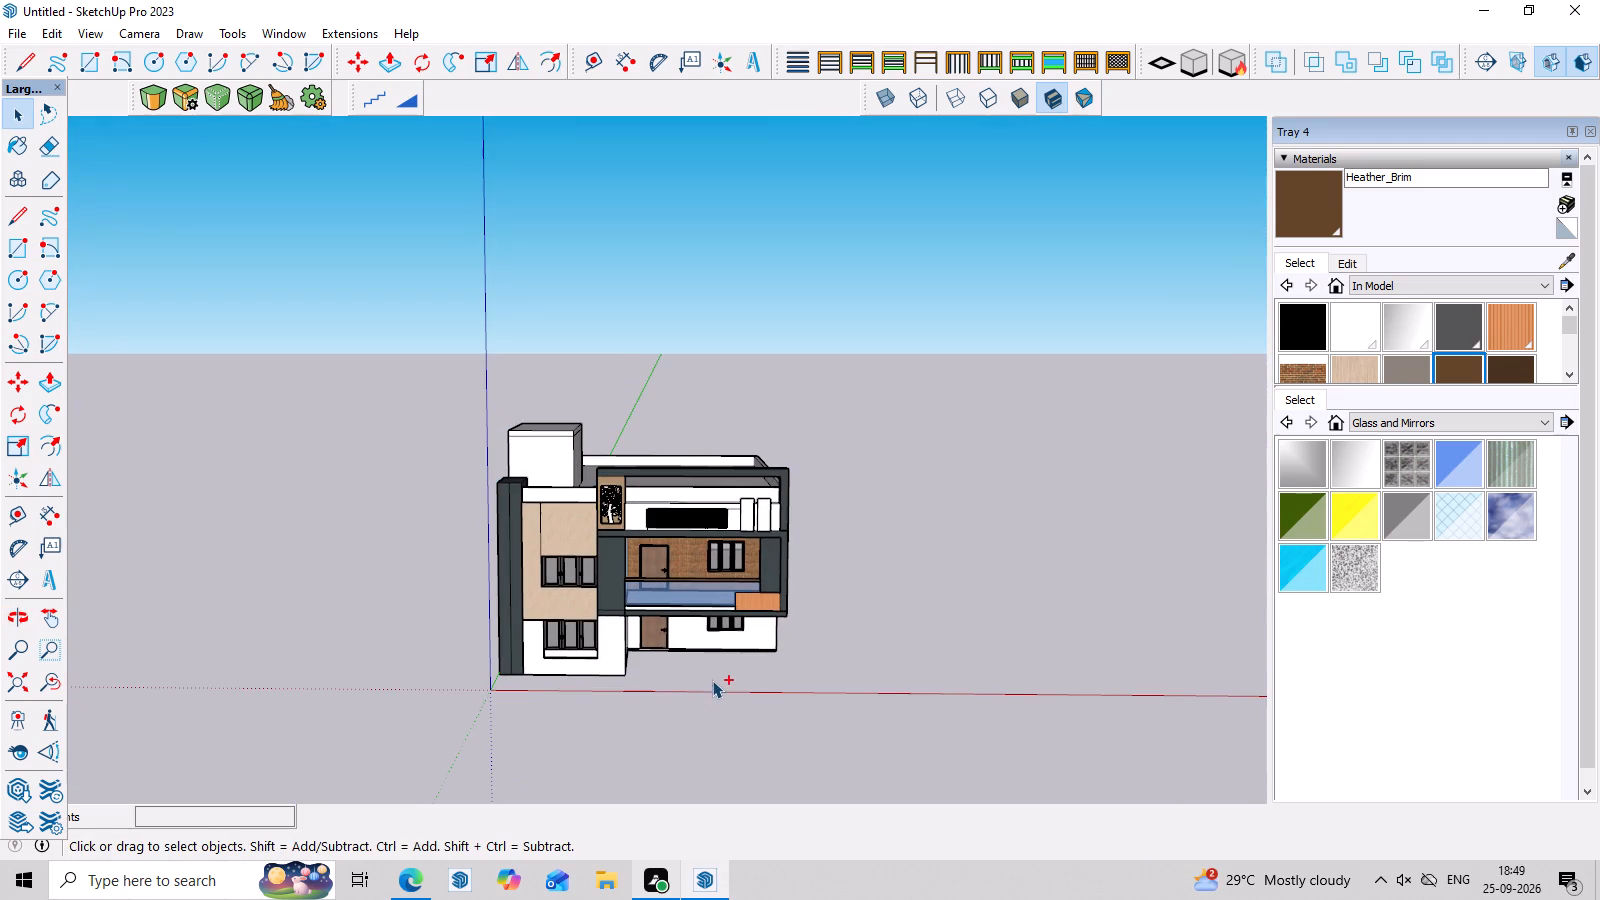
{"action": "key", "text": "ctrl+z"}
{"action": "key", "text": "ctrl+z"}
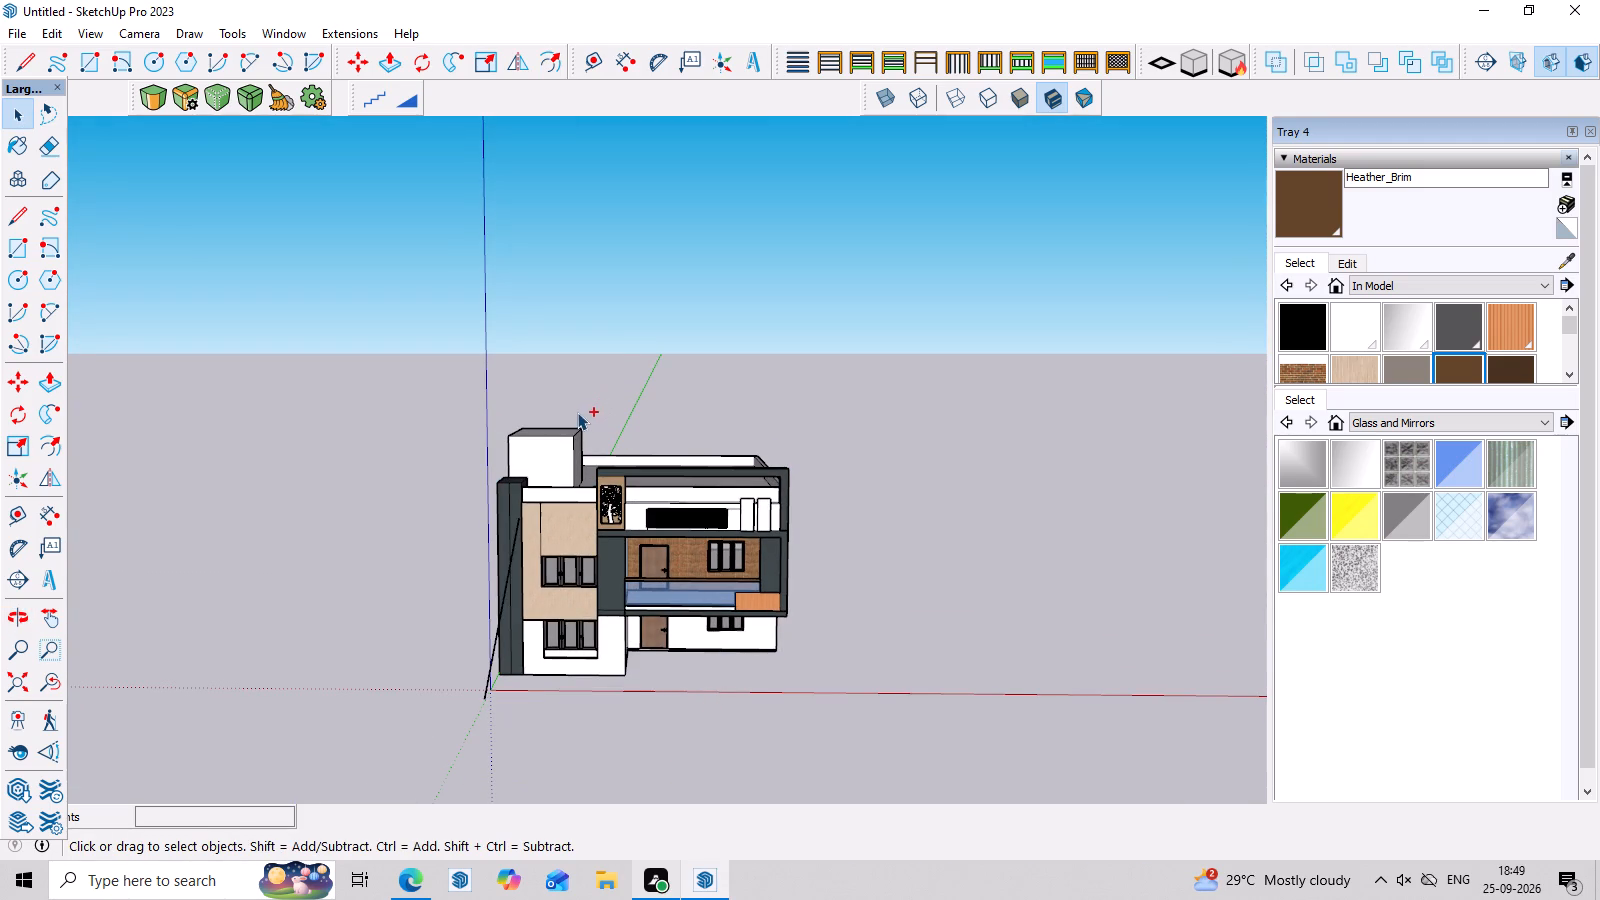
Lower the roof block's top face by 5', and by about 1' more.
{"action": "left_click", "coordinate": [547, 428]}
{"action": "middle_click_drag", "start_coordinate": [547, 449], "coordinate": [543, 553]}
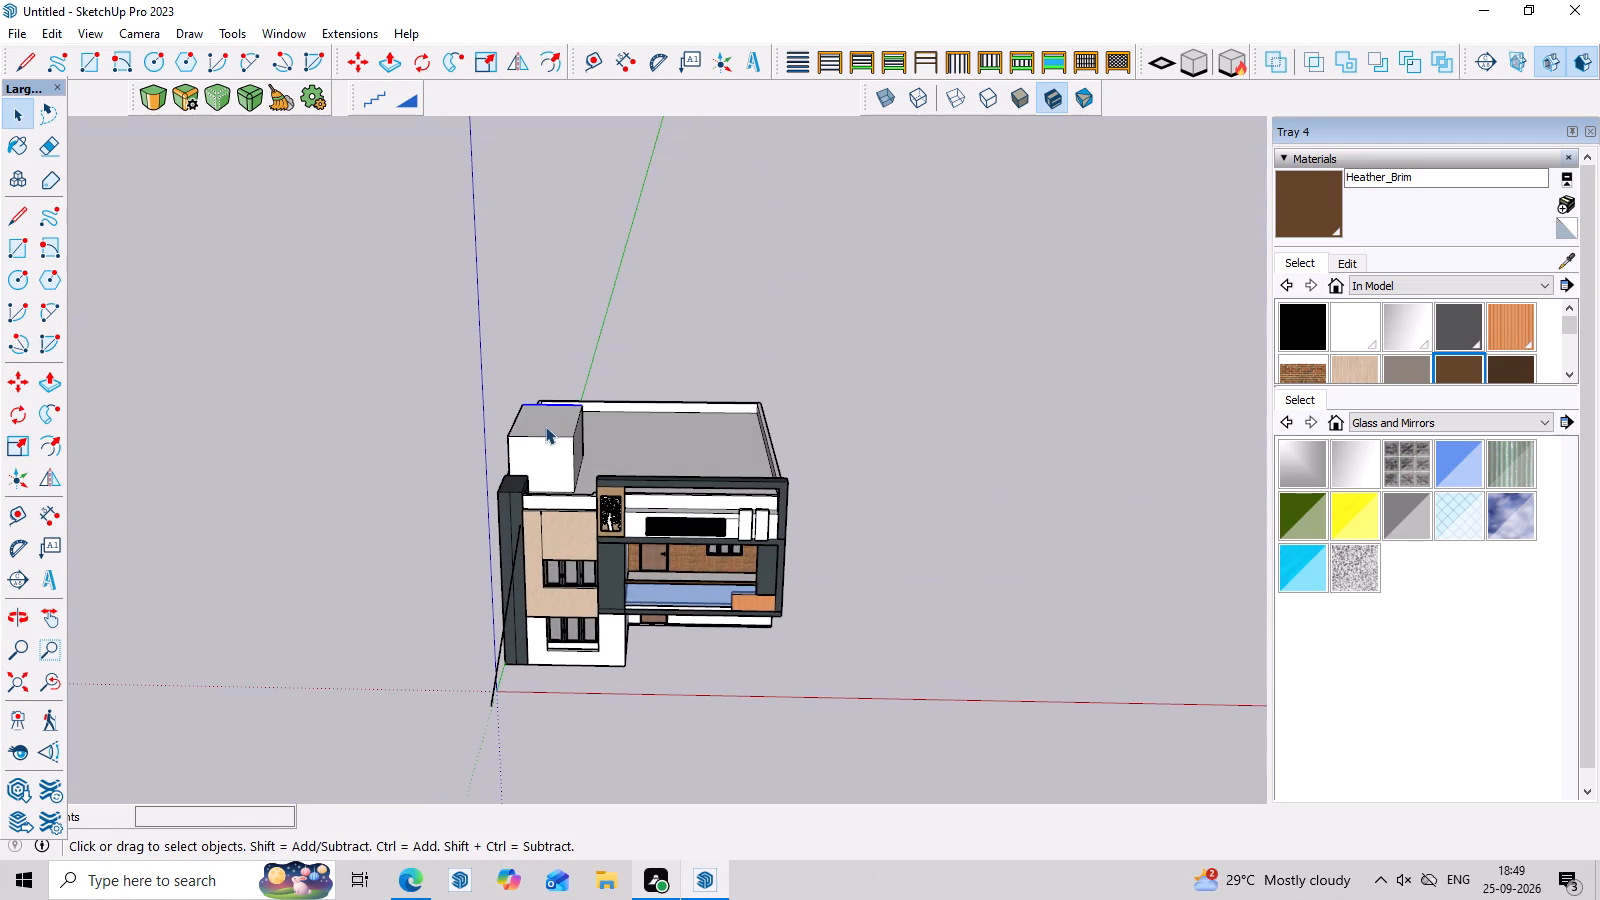
{"action": "left_click", "coordinate": [545, 426]}
{"action": "key", "text": "p"}
{"action": "left_click", "coordinate": [545, 426]}
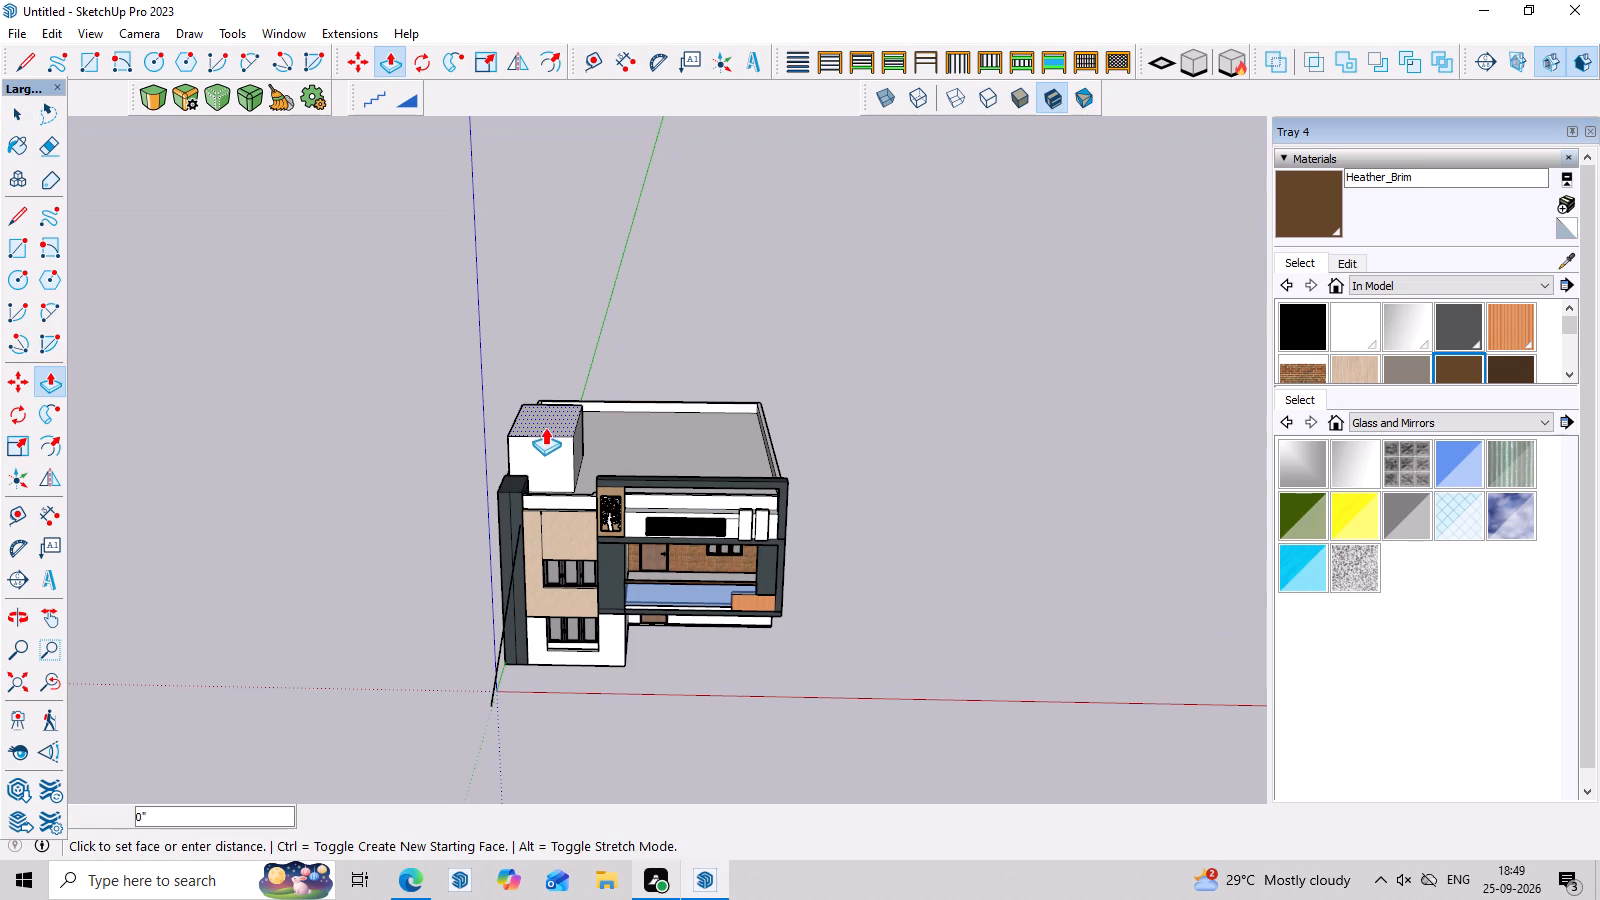
{"action": "left_click", "coordinate": [547, 454]}
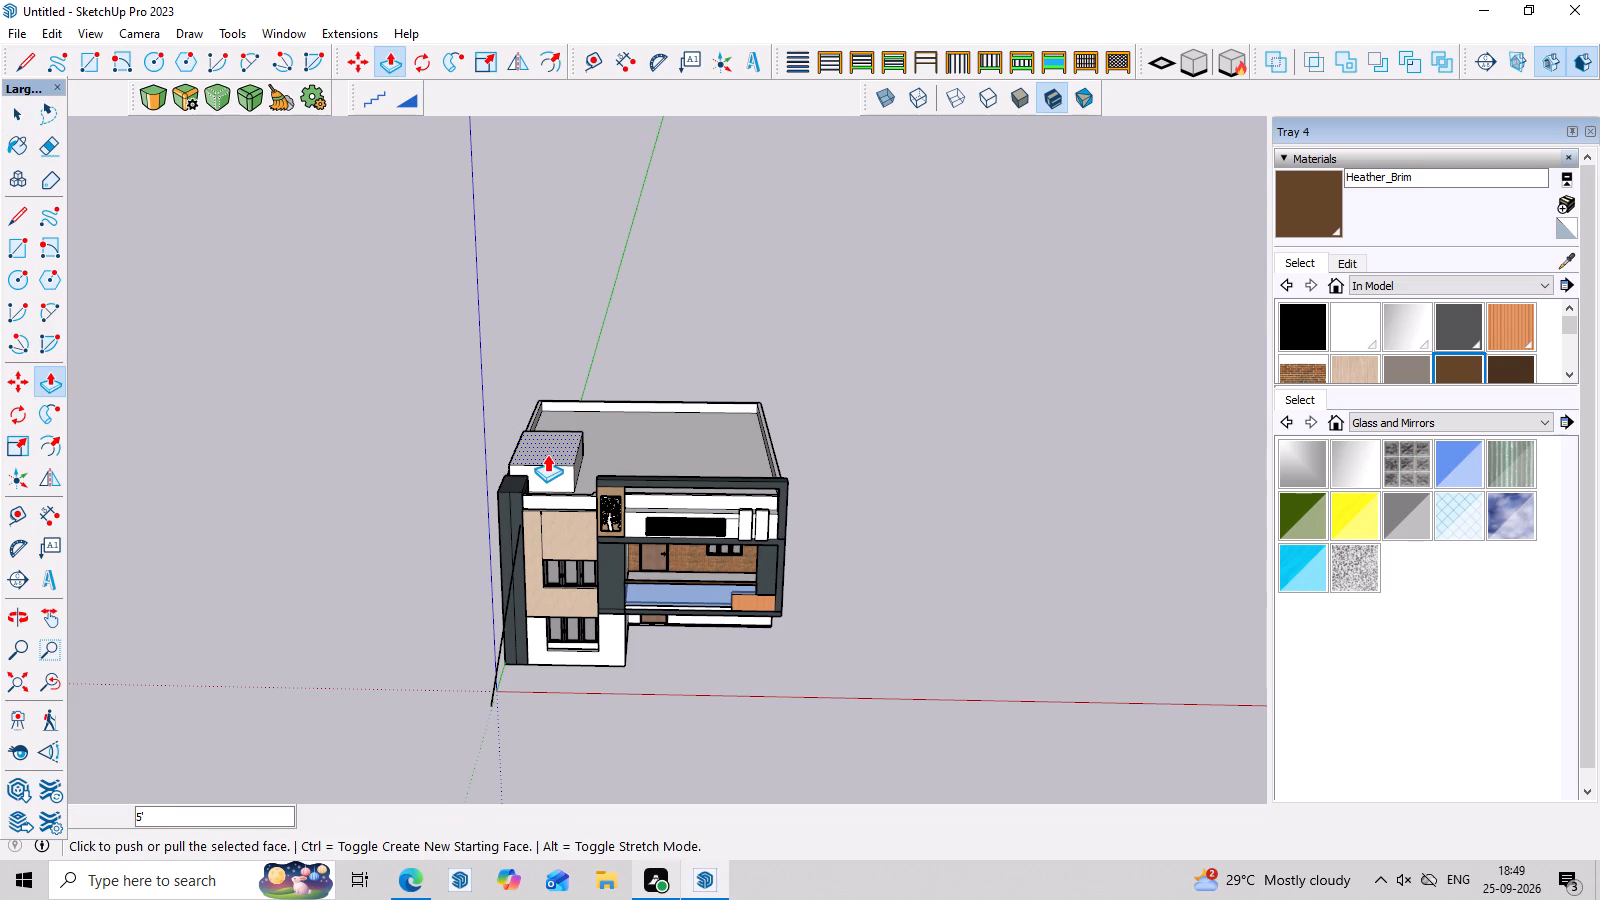
{"action": "middle_click_drag", "start_coordinate": [547, 444], "coordinate": [551, 405]}
{"action": "scroll", "coordinate": [548, 434], "scroll_direction": "up", "scroll_amount": 6}
{"action": "left_click", "coordinate": [556, 470]}
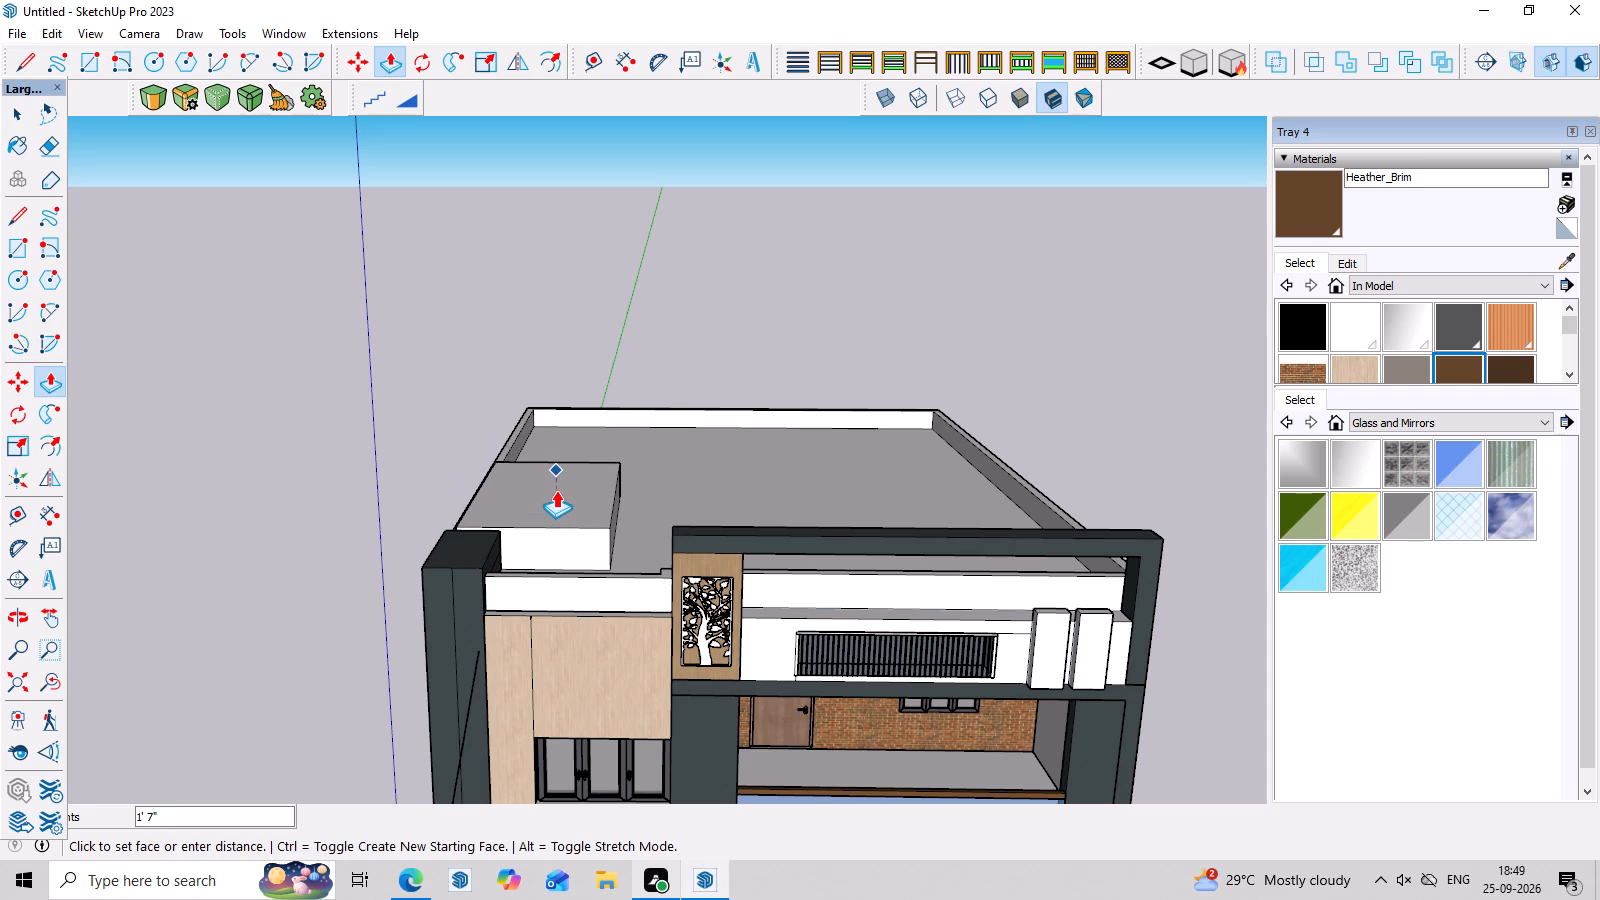
{"action": "left_click", "coordinate": [556, 482]}
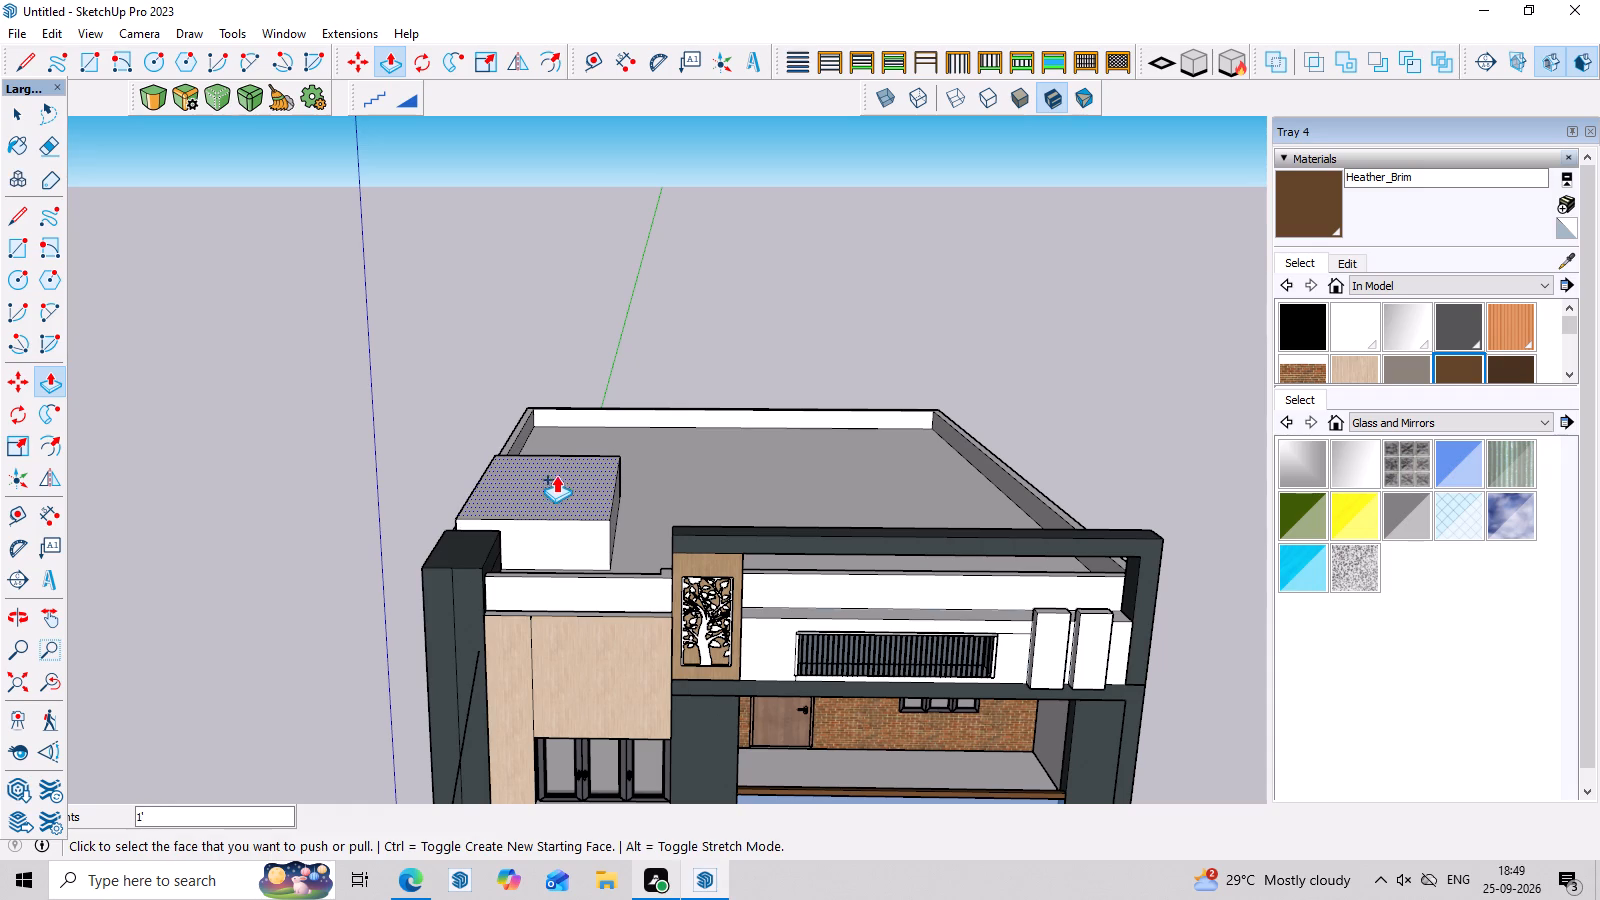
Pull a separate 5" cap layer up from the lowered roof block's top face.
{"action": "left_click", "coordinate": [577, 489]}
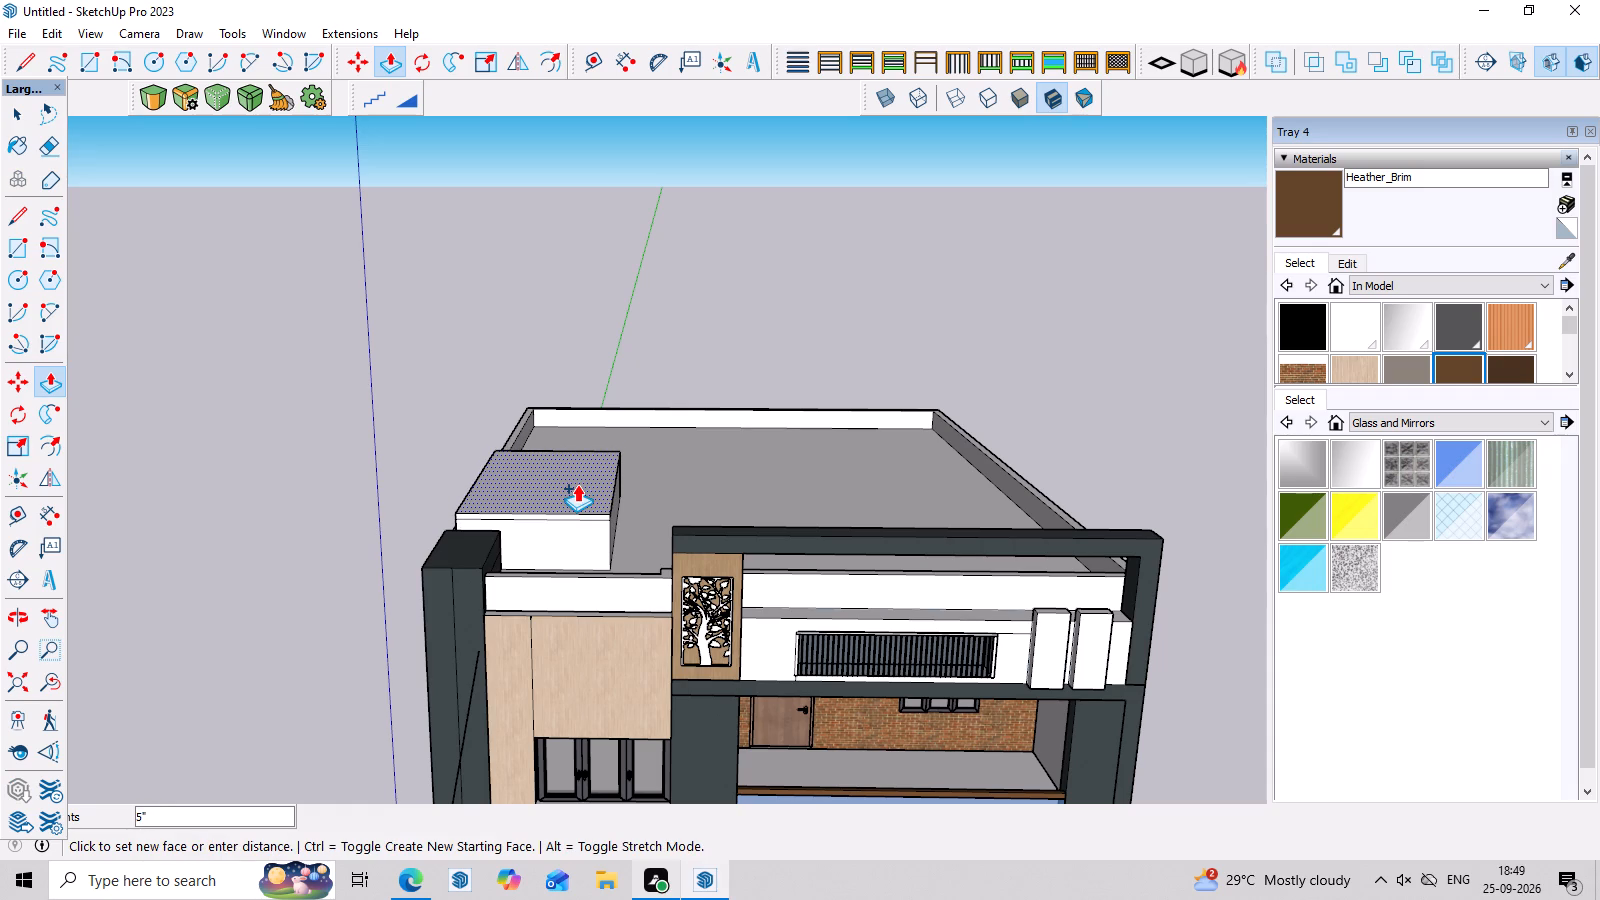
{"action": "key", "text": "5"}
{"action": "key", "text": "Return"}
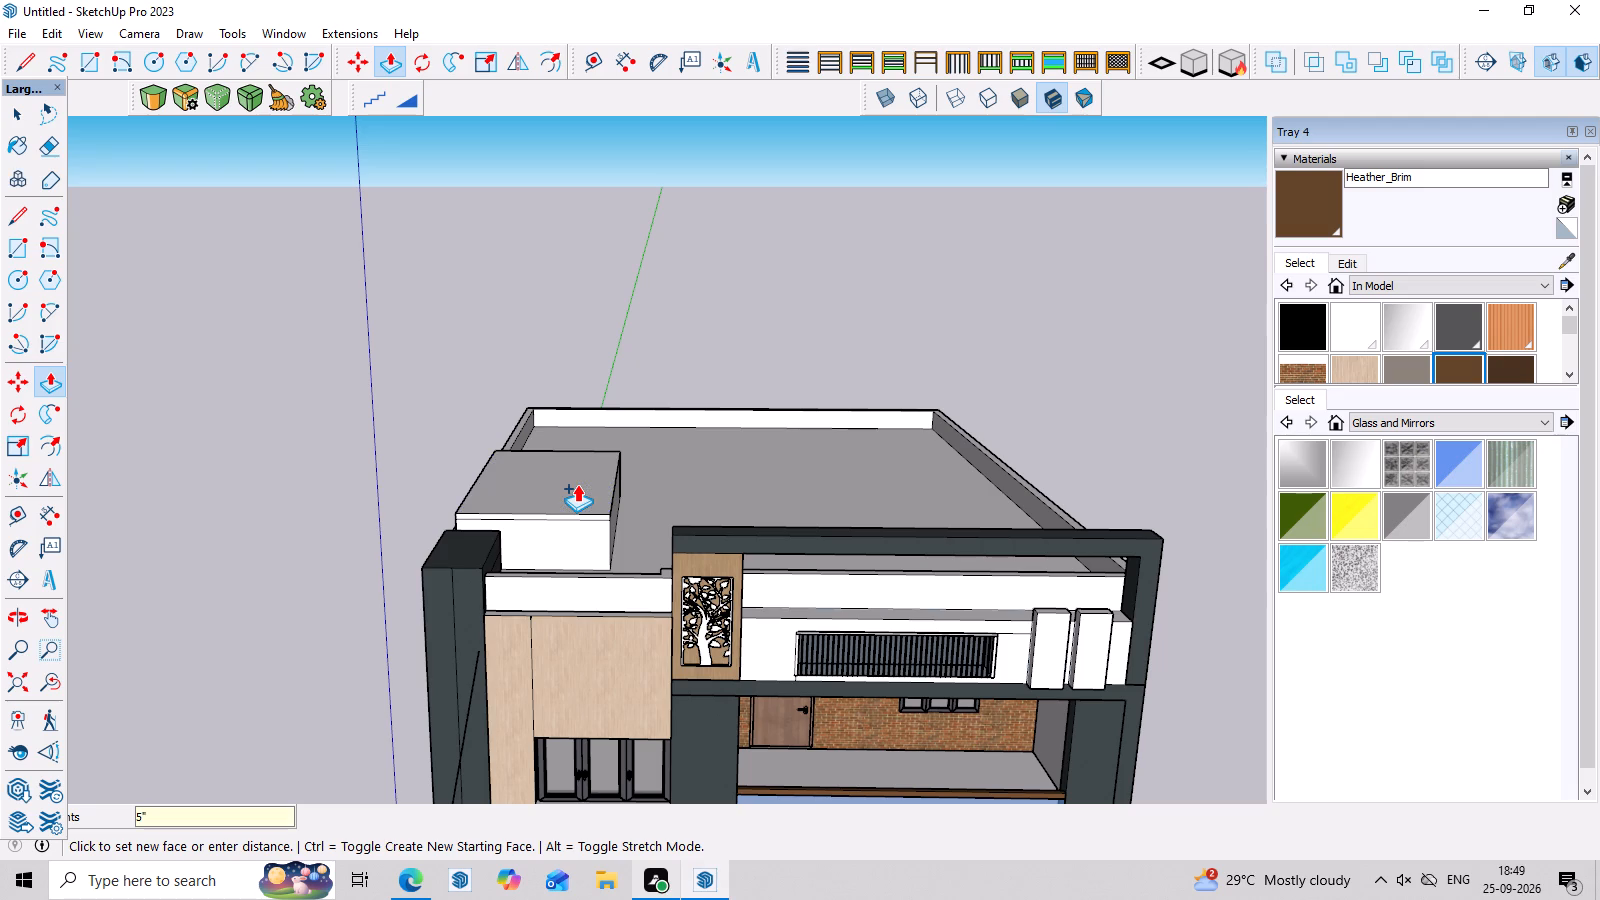
Examine the lowered roof block's height and proportion against the front elevation.
{"action": "middle_click_drag", "start_coordinate": [595, 525], "coordinate": [603, 337]}
{"action": "scroll", "coordinate": [691, 384], "scroll_direction": "down", "scroll_amount": 4}
{"action": "middle_click_drag", "start_coordinate": [717, 477], "coordinate": [717, 556]}
{"action": "scroll", "coordinate": [664, 478], "scroll_direction": "up", "scroll_amount": 1}
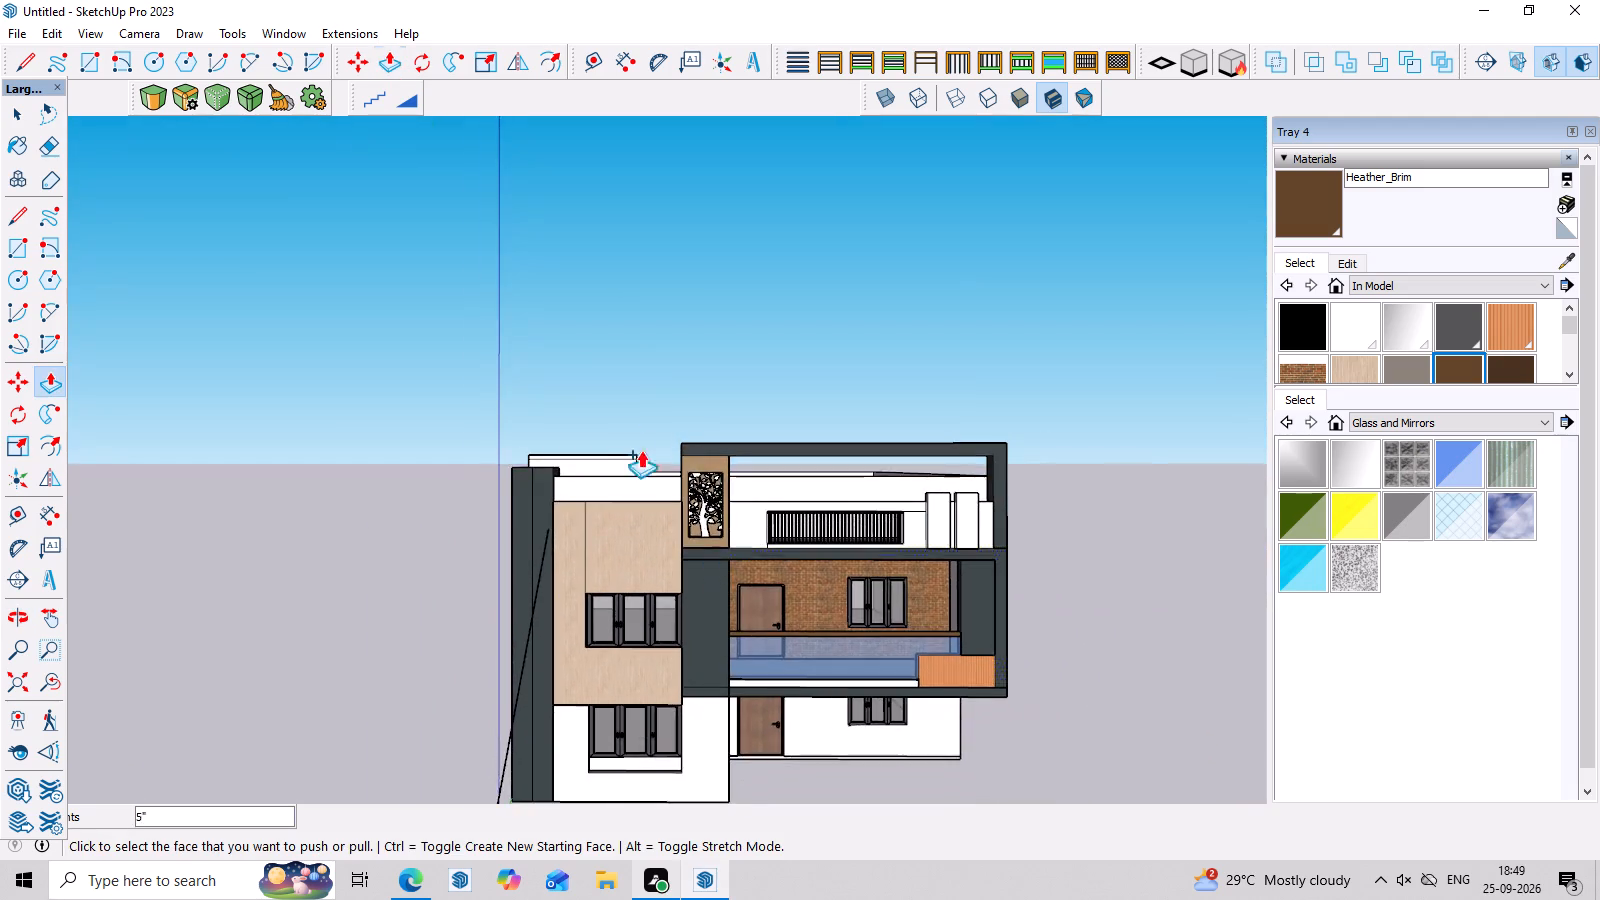
{"action": "scroll", "coordinate": [641, 450], "scroll_direction": "up", "scroll_amount": 4}
{"action": "scroll", "coordinate": [653, 437], "scroll_direction": "down", "scroll_amount": 7}
{"action": "middle_click_drag", "start_coordinate": [949, 732], "coordinate": [944, 671]}
{"action": "scroll", "coordinate": [939, 700], "scroll_direction": "up", "scroll_amount": 3}
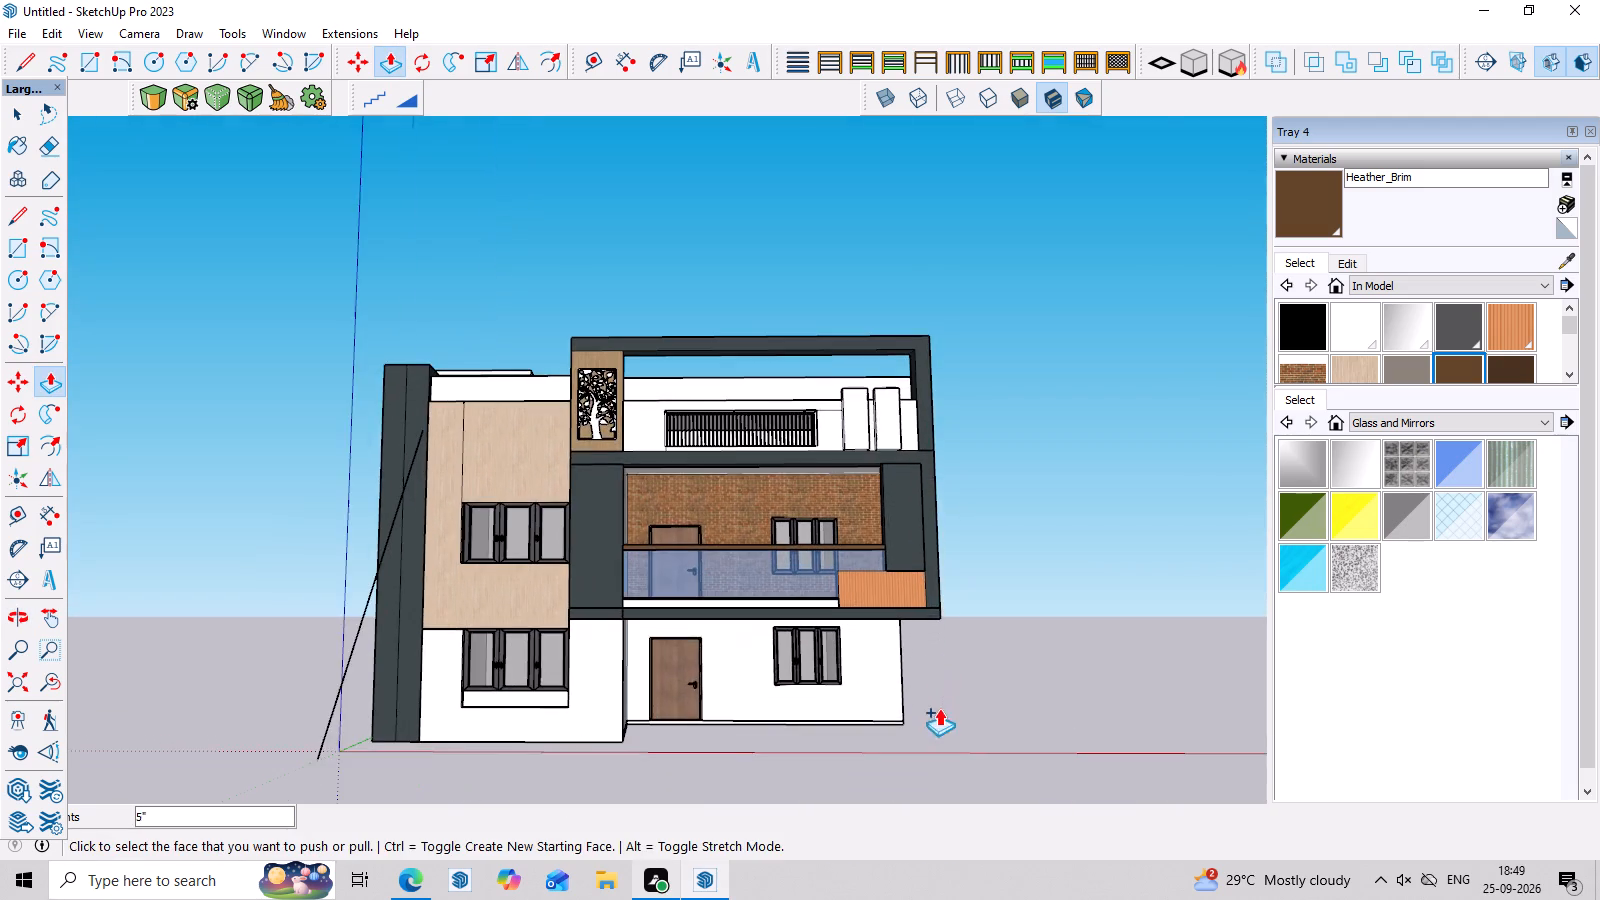
{"action": "middle_click_drag", "start_coordinate": [939, 737], "coordinate": [940, 789]}
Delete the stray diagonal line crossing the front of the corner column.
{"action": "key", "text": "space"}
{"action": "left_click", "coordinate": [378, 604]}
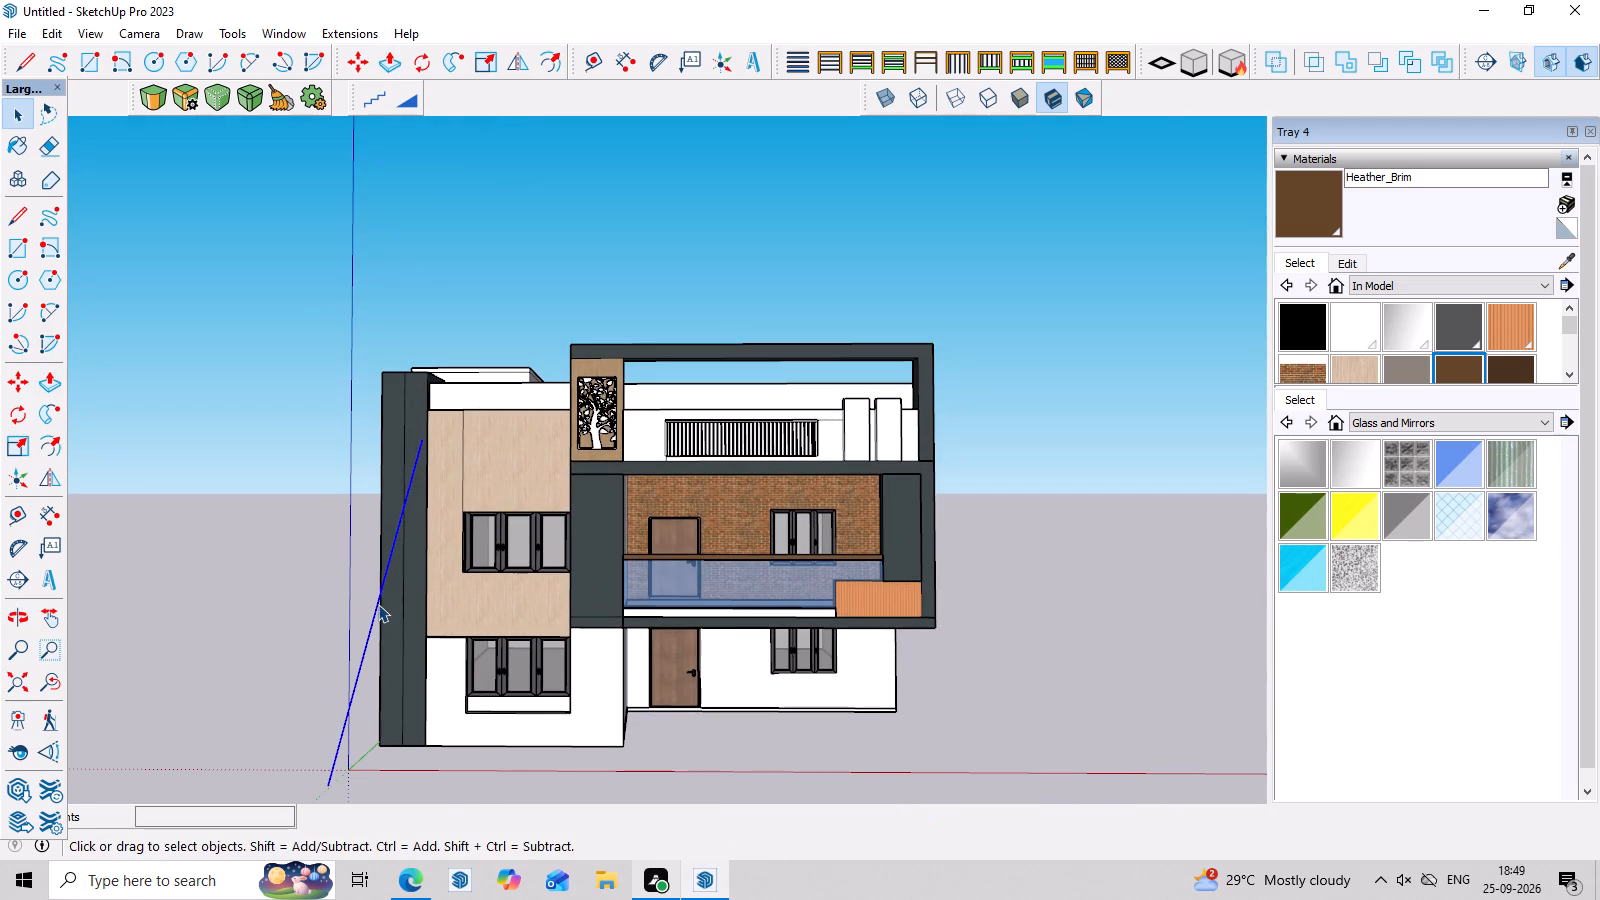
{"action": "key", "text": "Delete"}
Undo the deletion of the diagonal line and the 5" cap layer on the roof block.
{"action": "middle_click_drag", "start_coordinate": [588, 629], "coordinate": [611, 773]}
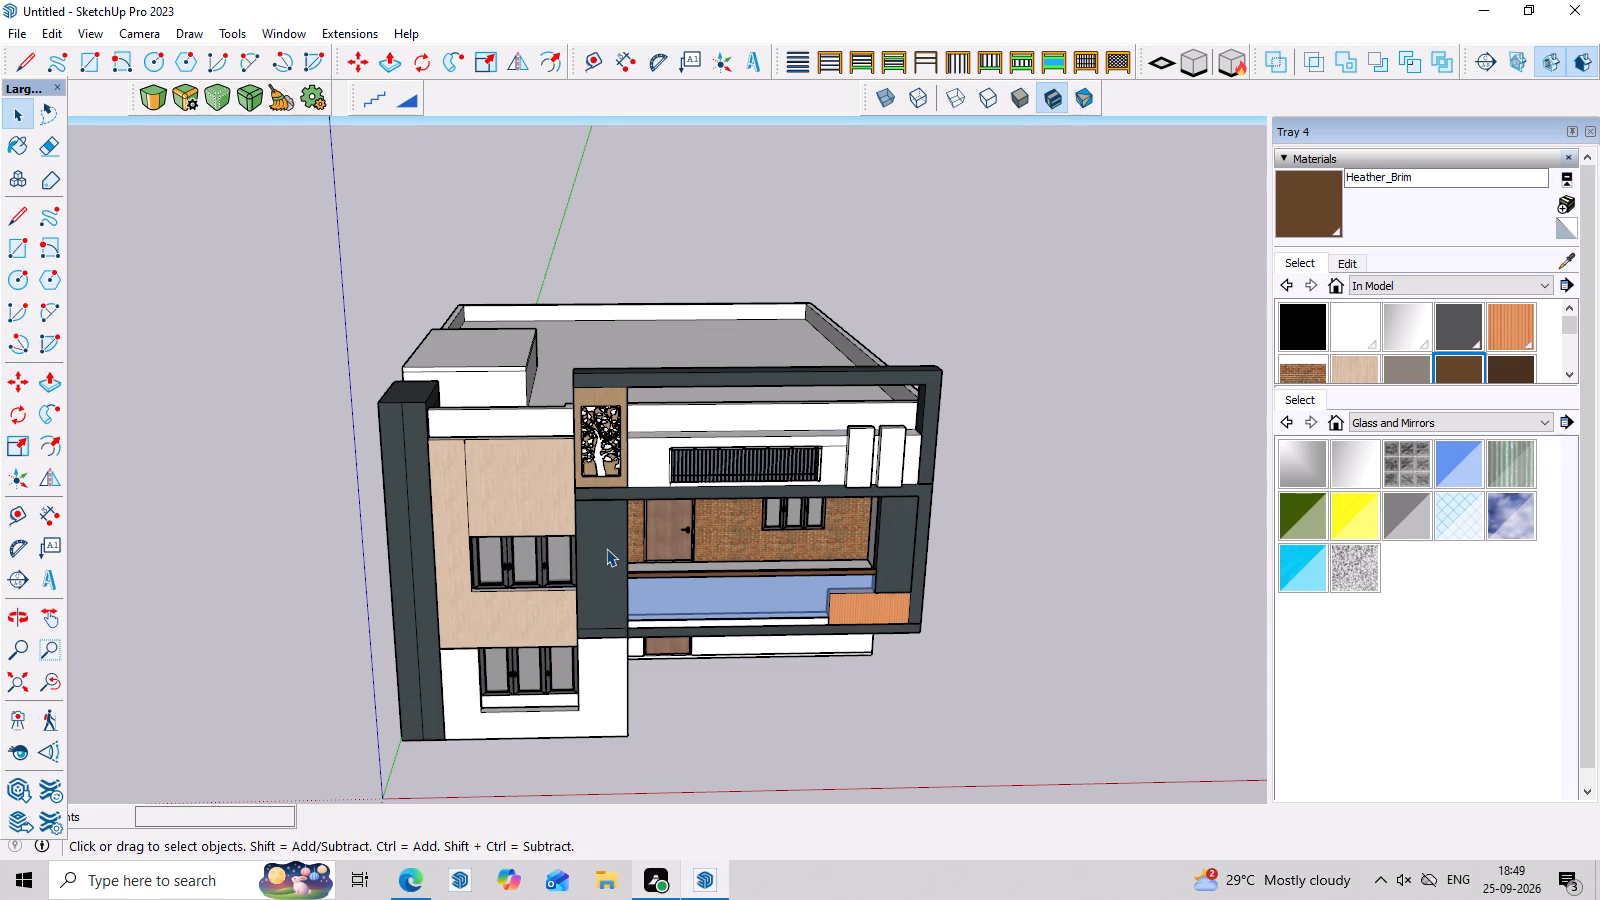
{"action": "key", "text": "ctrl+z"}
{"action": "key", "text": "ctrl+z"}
Raise the roof block's top face by about 1'8".
{"action": "left_click", "coordinate": [509, 349]}
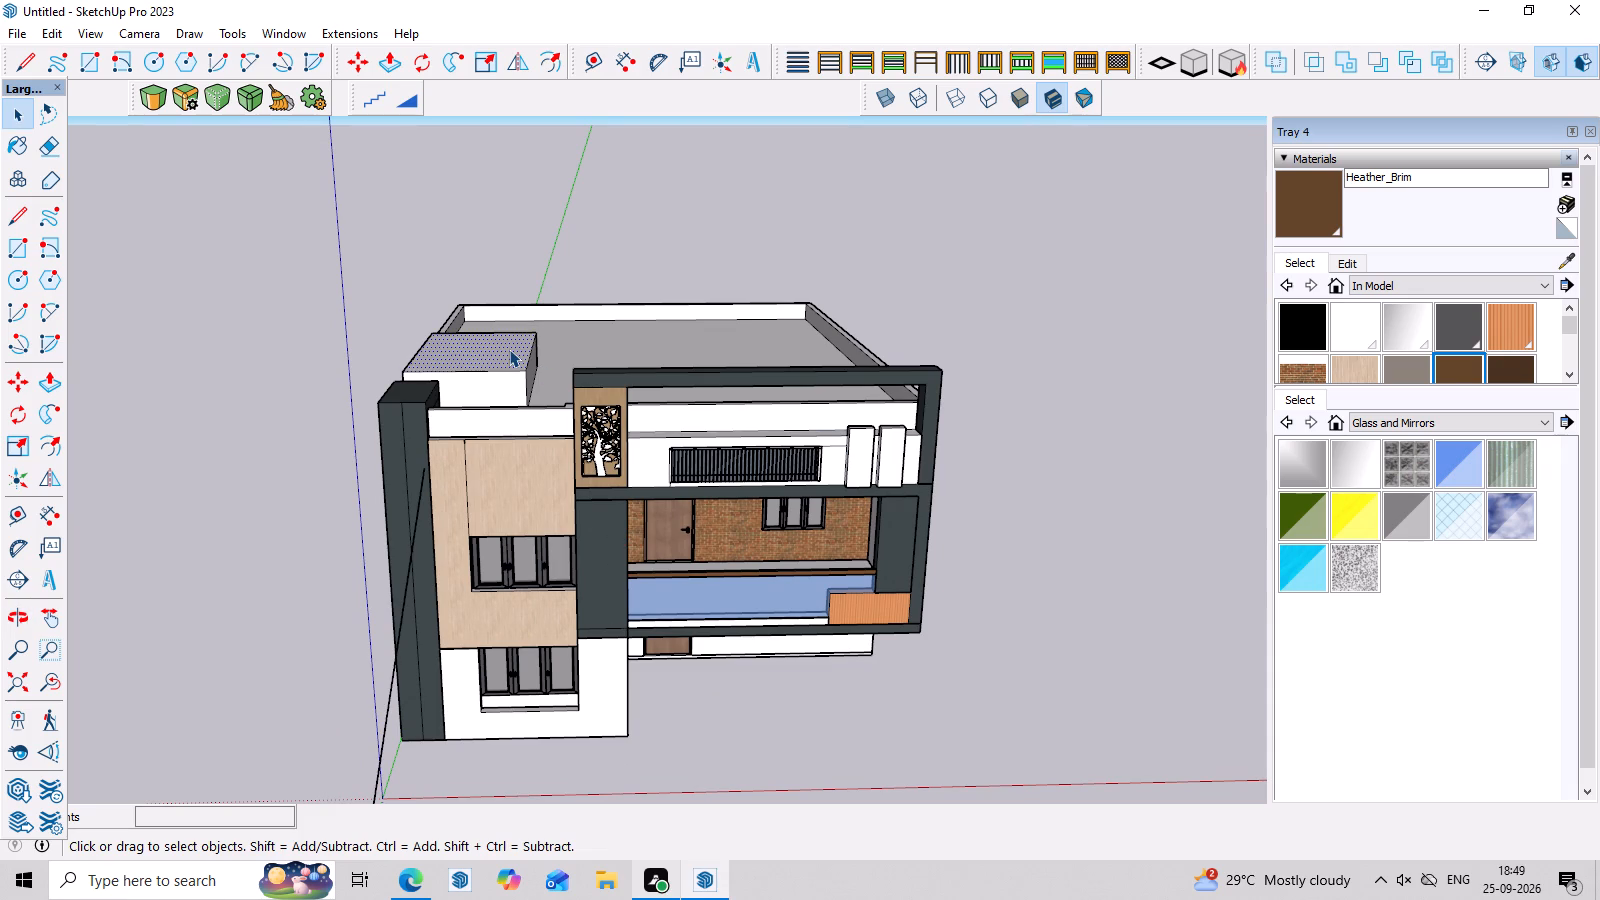
{"action": "key", "text": "p"}
{"action": "left_click", "coordinate": [509, 349]}
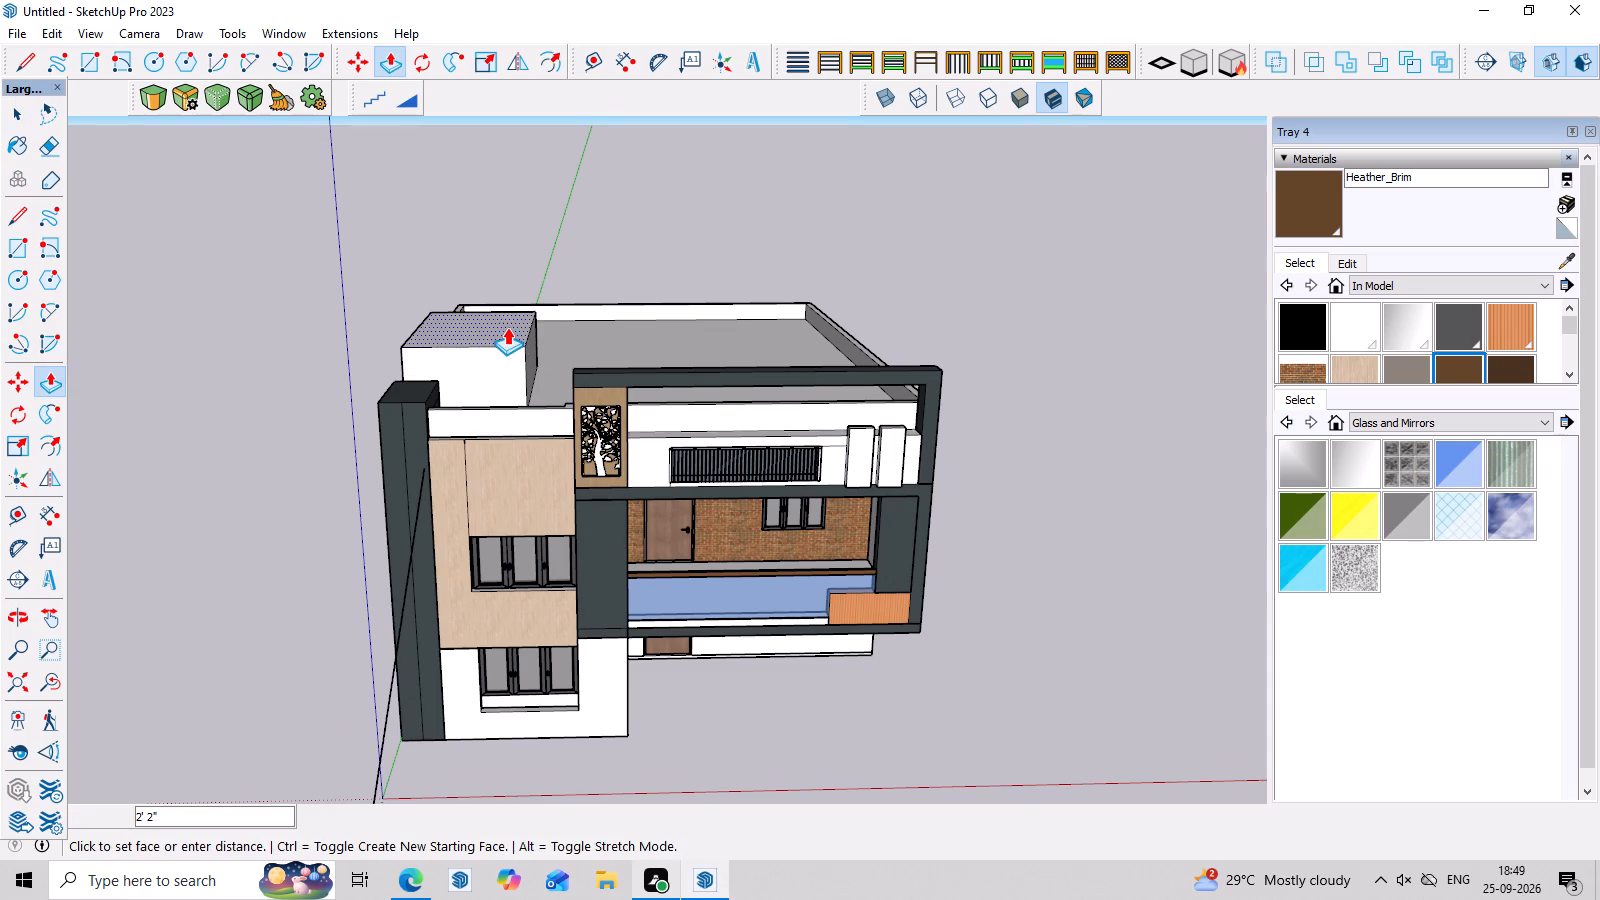
{"action": "left_click", "coordinate": [509, 332]}
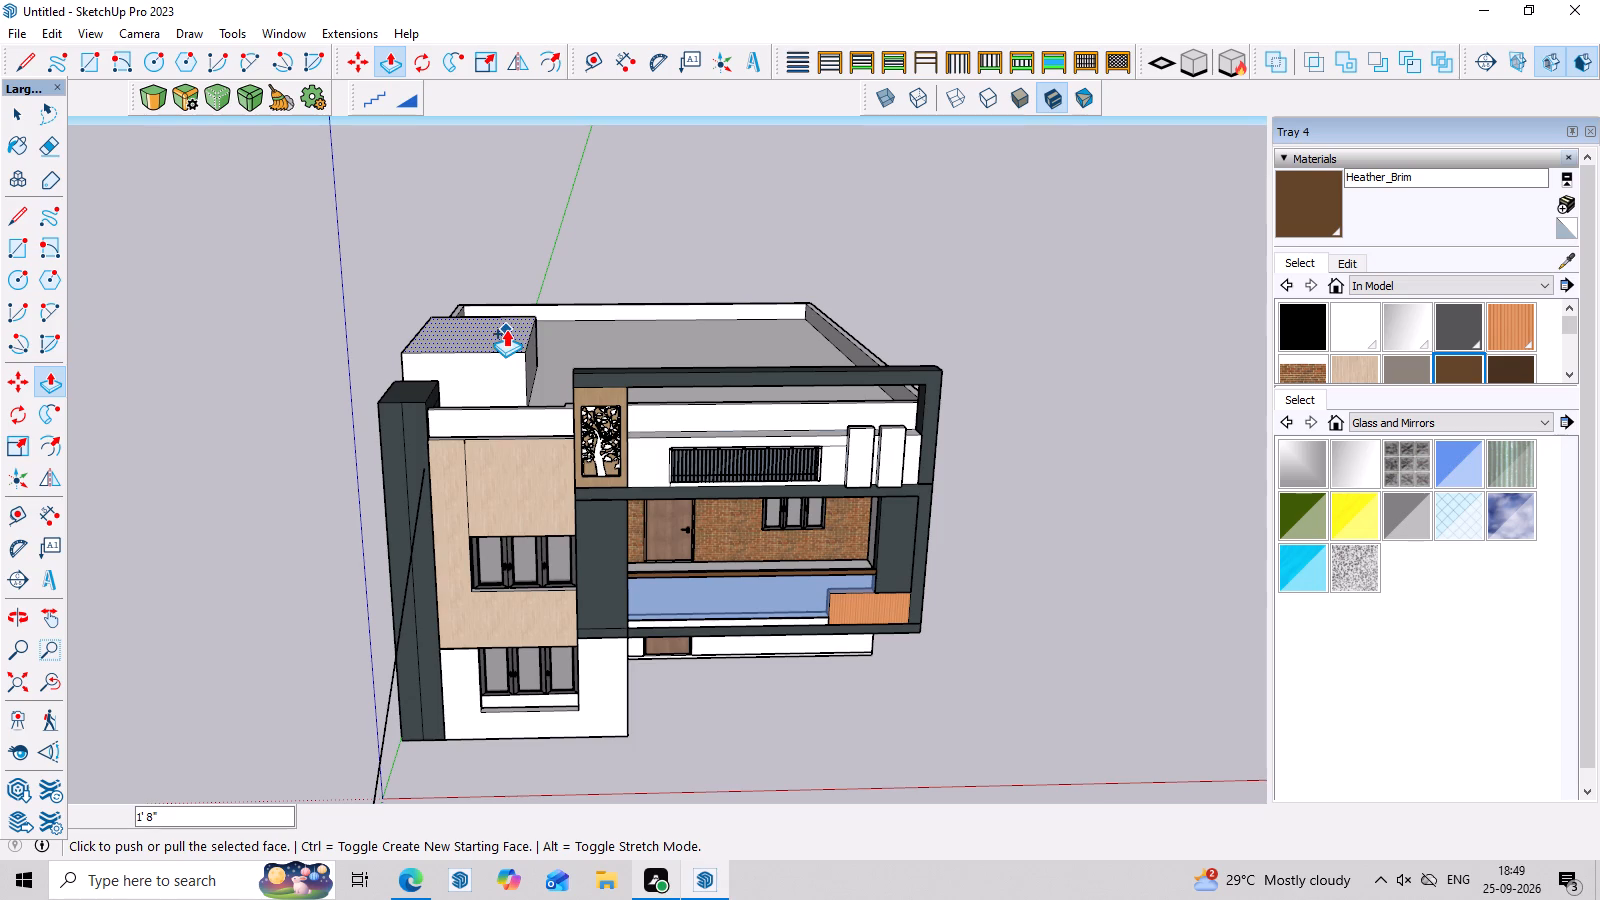
Pull a separate 5" cap layer up from the roof block's top face.
{"action": "left_click", "coordinate": [506, 329]}
{"action": "key", "text": "5"}
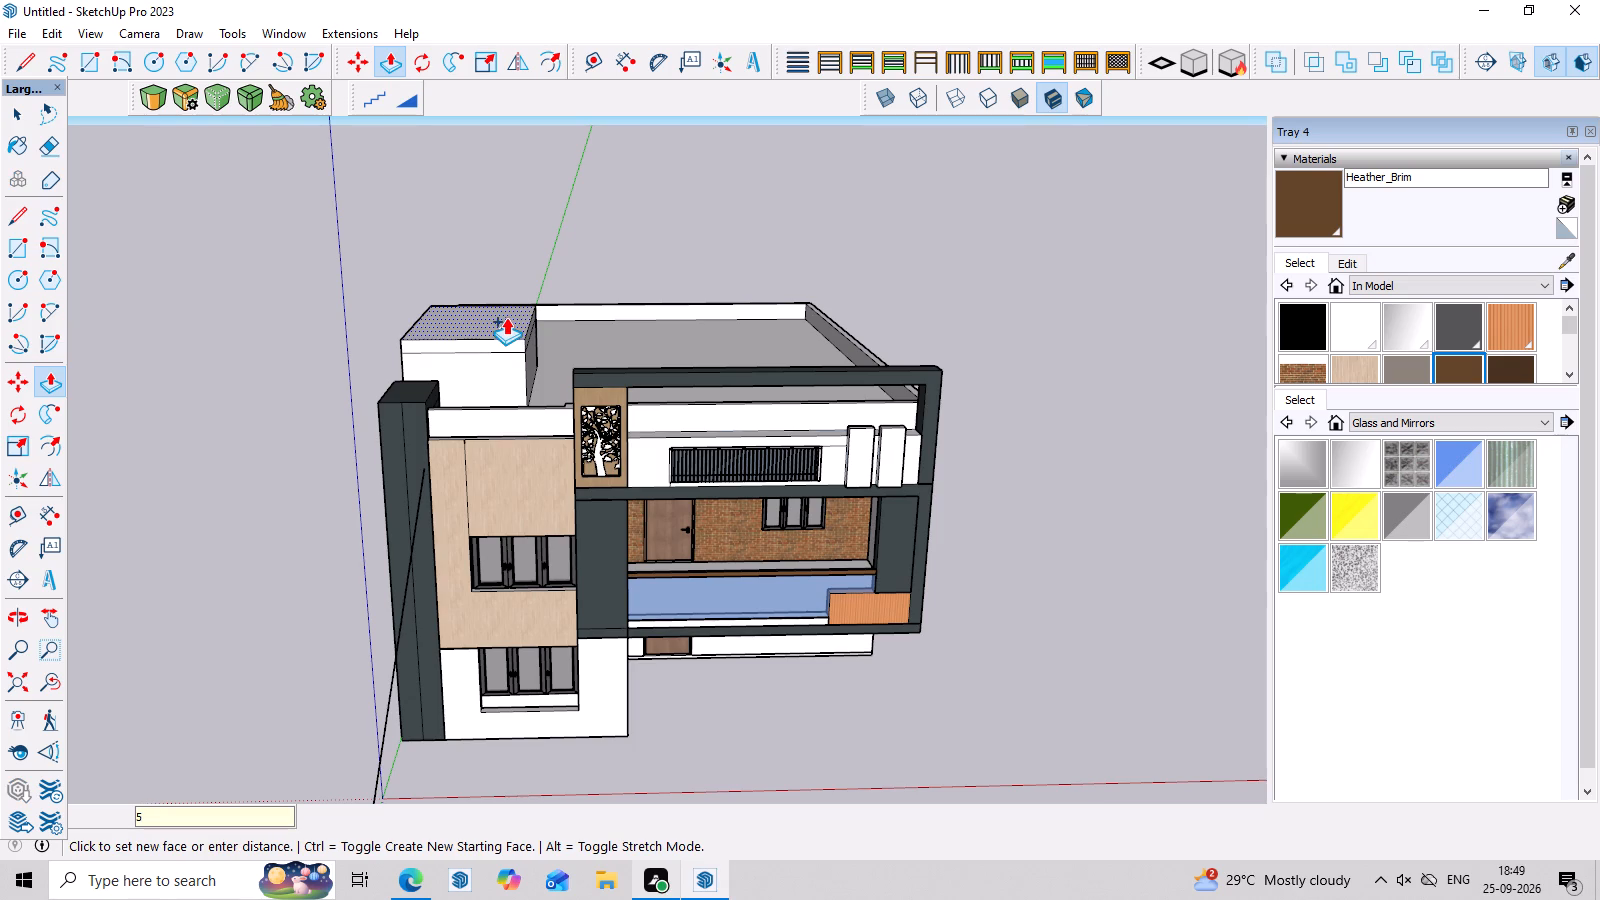
{"action": "key", "text": "Return"}
Delete the stray diagonal line that runs across the dark corner column towards the ground.
{"action": "middle_click_drag", "start_coordinate": [901, 432], "coordinate": [883, 174]}
{"action": "scroll", "coordinate": [895, 343], "scroll_direction": "down", "scroll_amount": 3}
{"action": "middle_click_drag", "start_coordinate": [947, 420], "coordinate": [917, 690]}
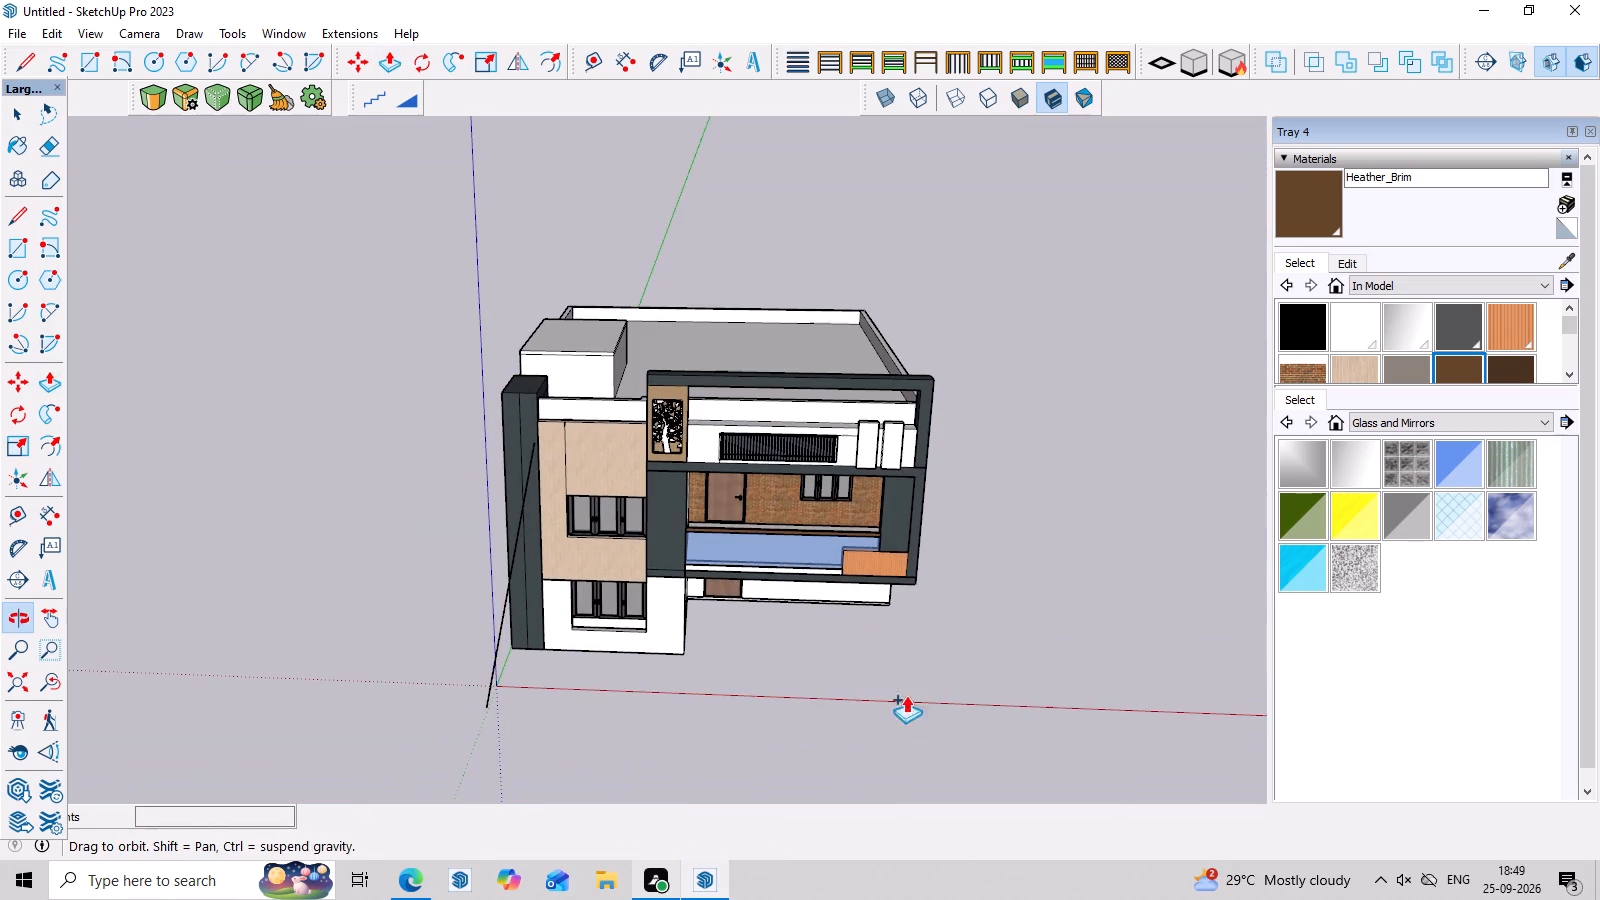
{"action": "key", "text": "space"}
{"action": "left_click", "coordinate": [510, 563]}
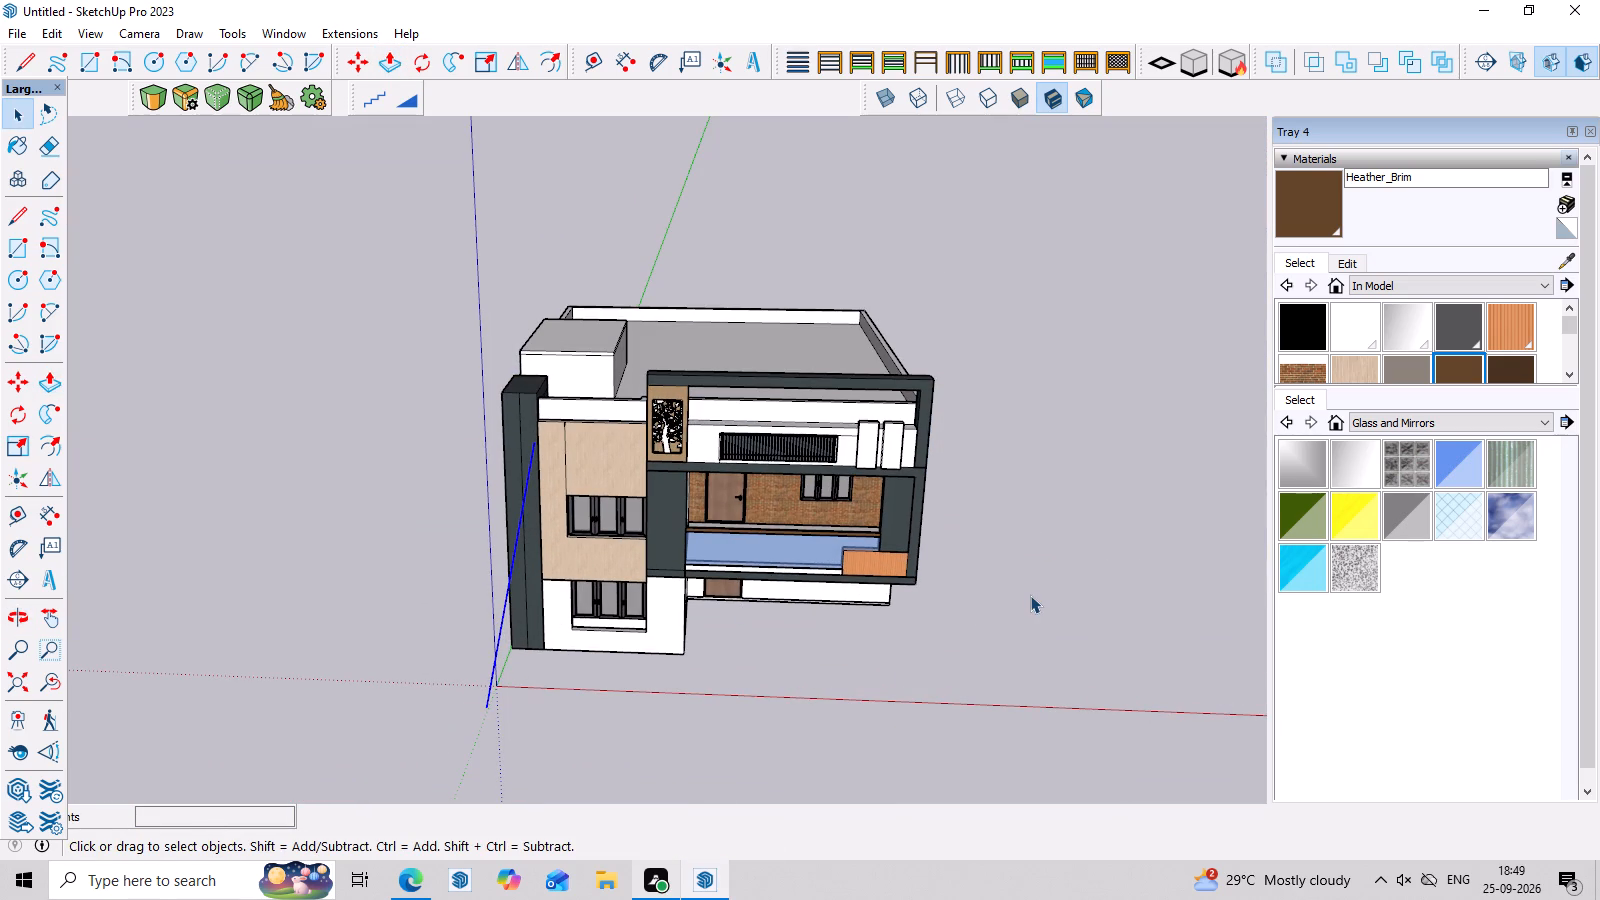
{"action": "key", "text": "Return"}
{"action": "middle_click_drag", "start_coordinate": [1031, 596], "coordinate": [1029, 477]}
{"action": "scroll", "coordinate": [980, 490], "scroll_direction": "up", "scroll_amount": 3}
{"action": "middle_click_drag", "start_coordinate": [984, 550], "coordinate": [999, 490]}
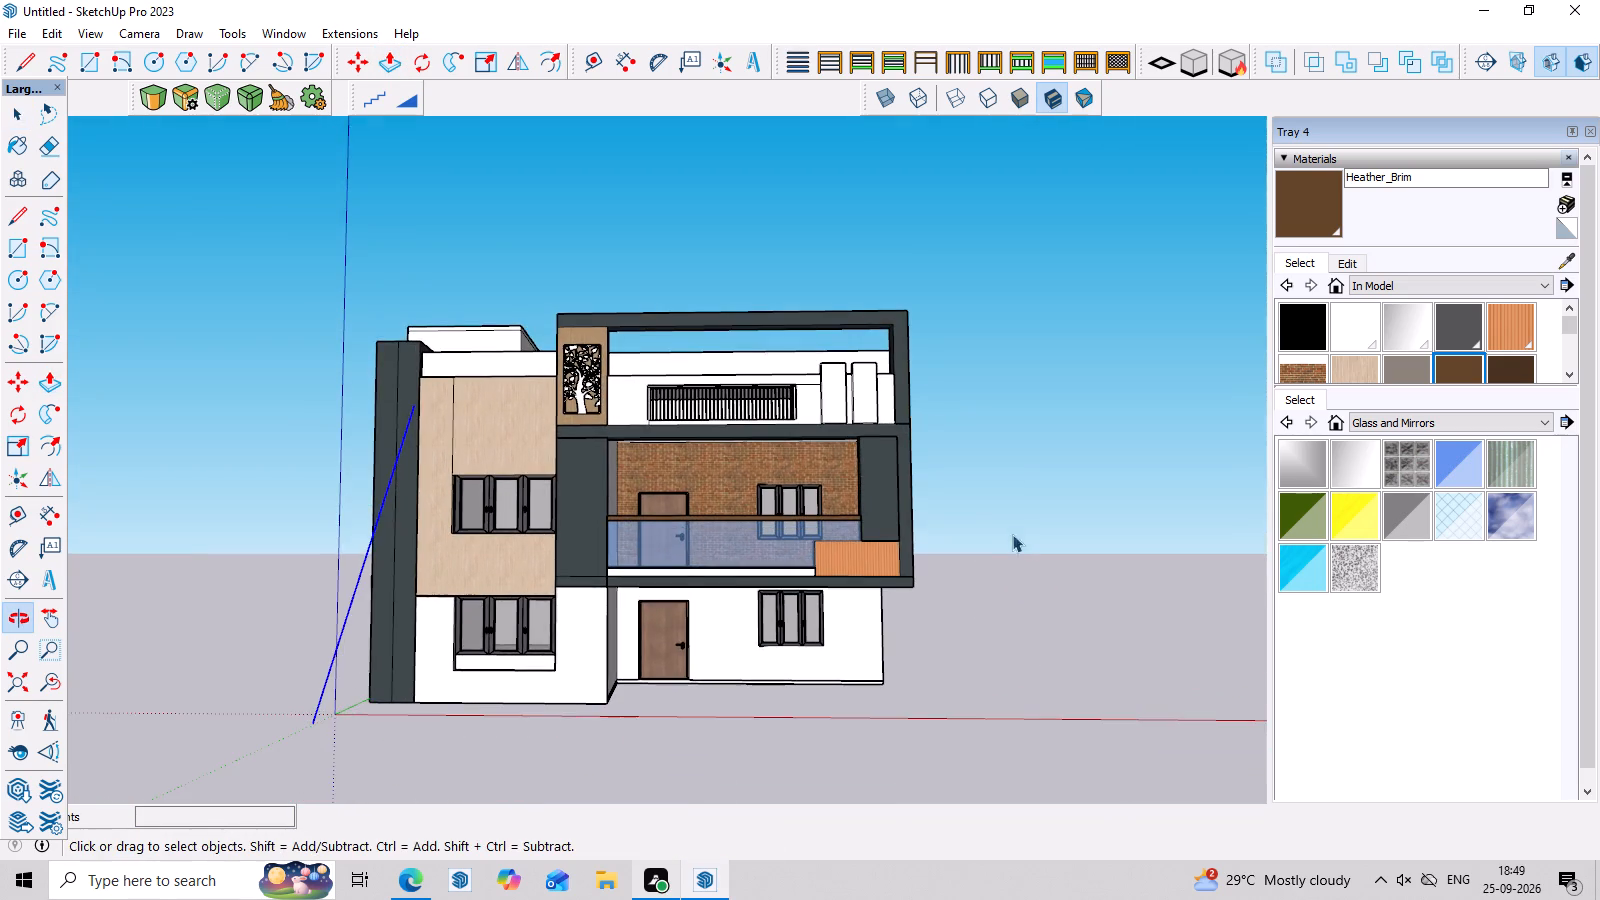
{"action": "scroll", "coordinate": [1049, 571], "scroll_direction": "up", "scroll_amount": 2}
{"action": "middle_click_drag", "start_coordinate": [1087, 598], "coordinate": [1146, 628]}
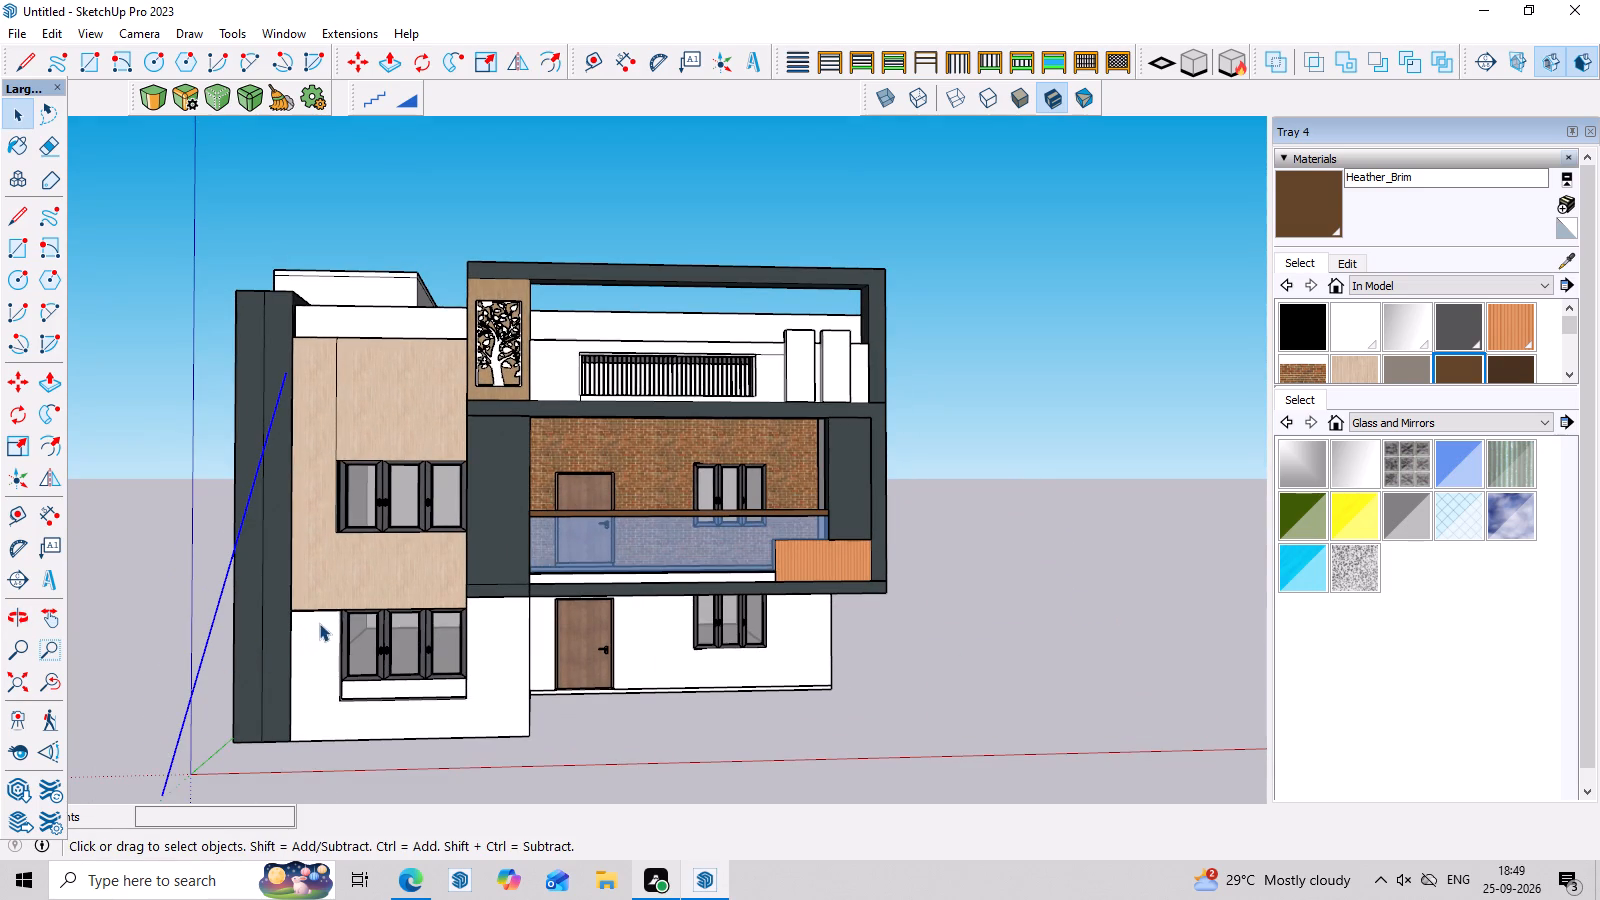
{"action": "key", "text": "Delete"}
Examine the front elevation with the capped roof block behind the parapet.
{"action": "scroll", "coordinate": [343, 632], "scroll_direction": "down", "scroll_amount": 3}
{"action": "middle_click_drag", "start_coordinate": [559, 644], "coordinate": [542, 647]}
{"action": "scroll", "coordinate": [542, 647], "scroll_direction": "up", "scroll_amount": 2}
{"action": "middle_click_drag", "start_coordinate": [563, 665], "coordinate": [498, 647]}
{"action": "scroll", "coordinate": [505, 665], "scroll_direction": "up", "scroll_amount": 3}
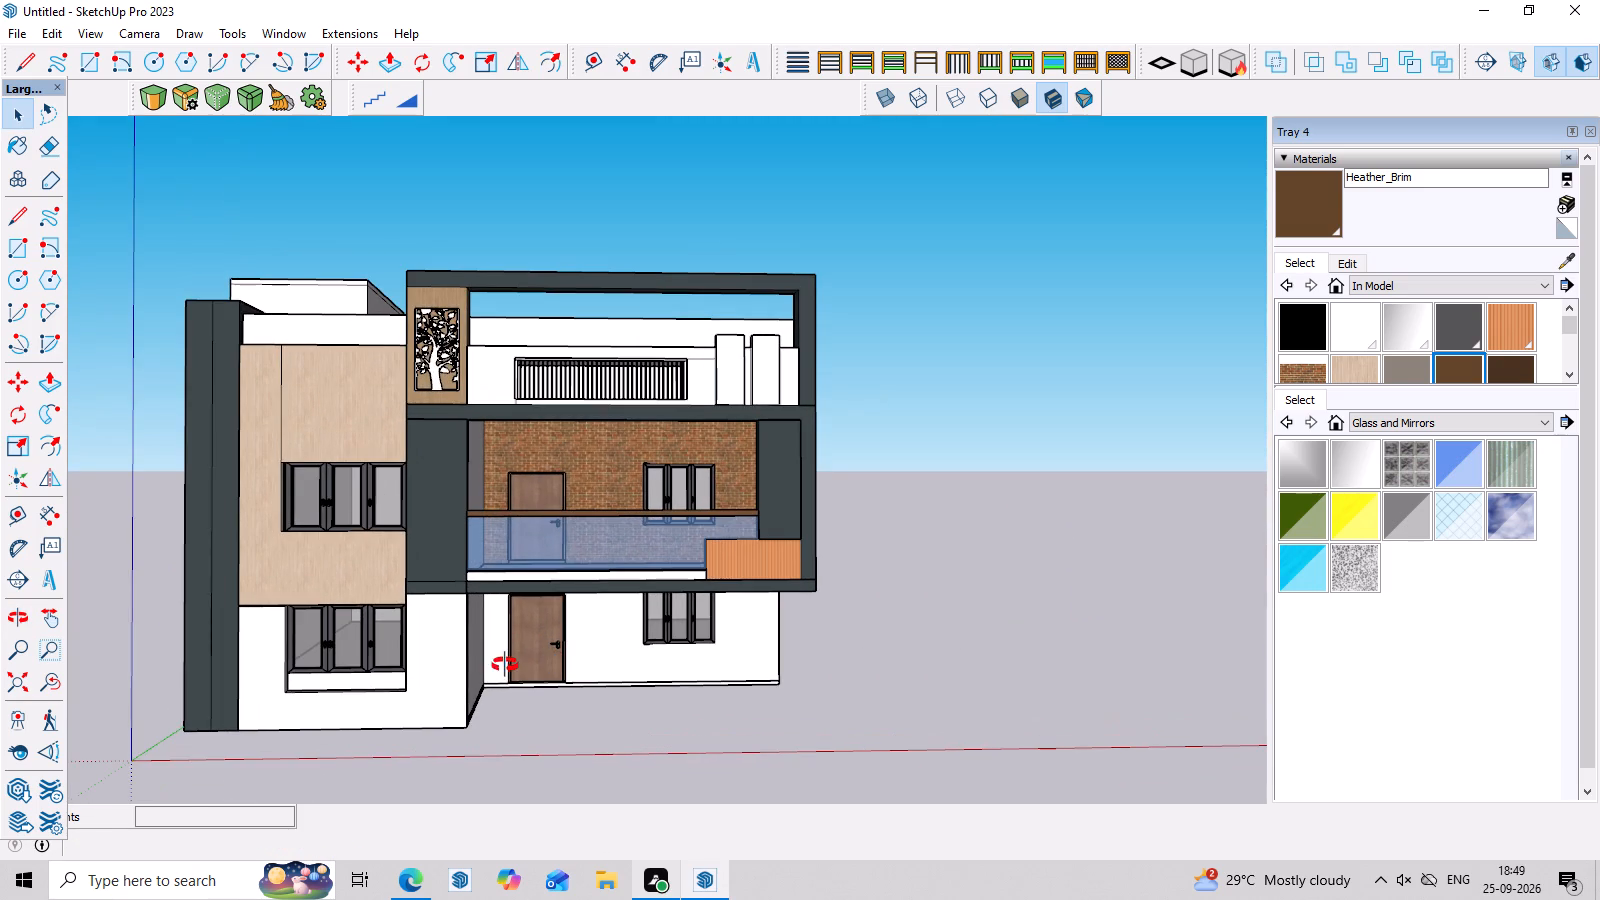
Inspect the tree-pattern panel on the wood-clad upper wall, checking it against the surrounding front elevation.
{"action": "middle_click_drag", "start_coordinate": [564, 692], "coordinate": [479, 687]}
{"action": "scroll", "coordinate": [495, 690], "scroll_direction": "up", "scroll_amount": 2}
{"action": "middle_click_drag", "start_coordinate": [524, 700], "coordinate": [542, 741]}
{"action": "middle_click_drag", "start_coordinate": [618, 735], "coordinate": [659, 715]}
{"action": "scroll", "coordinate": [659, 715], "scroll_direction": "up", "scroll_amount": 1}
{"action": "scroll", "coordinate": [659, 715], "scroll_direction": "down", "scroll_amount": 3}
{"action": "middle_click_drag", "start_coordinate": [699, 746], "coordinate": [737, 755]}
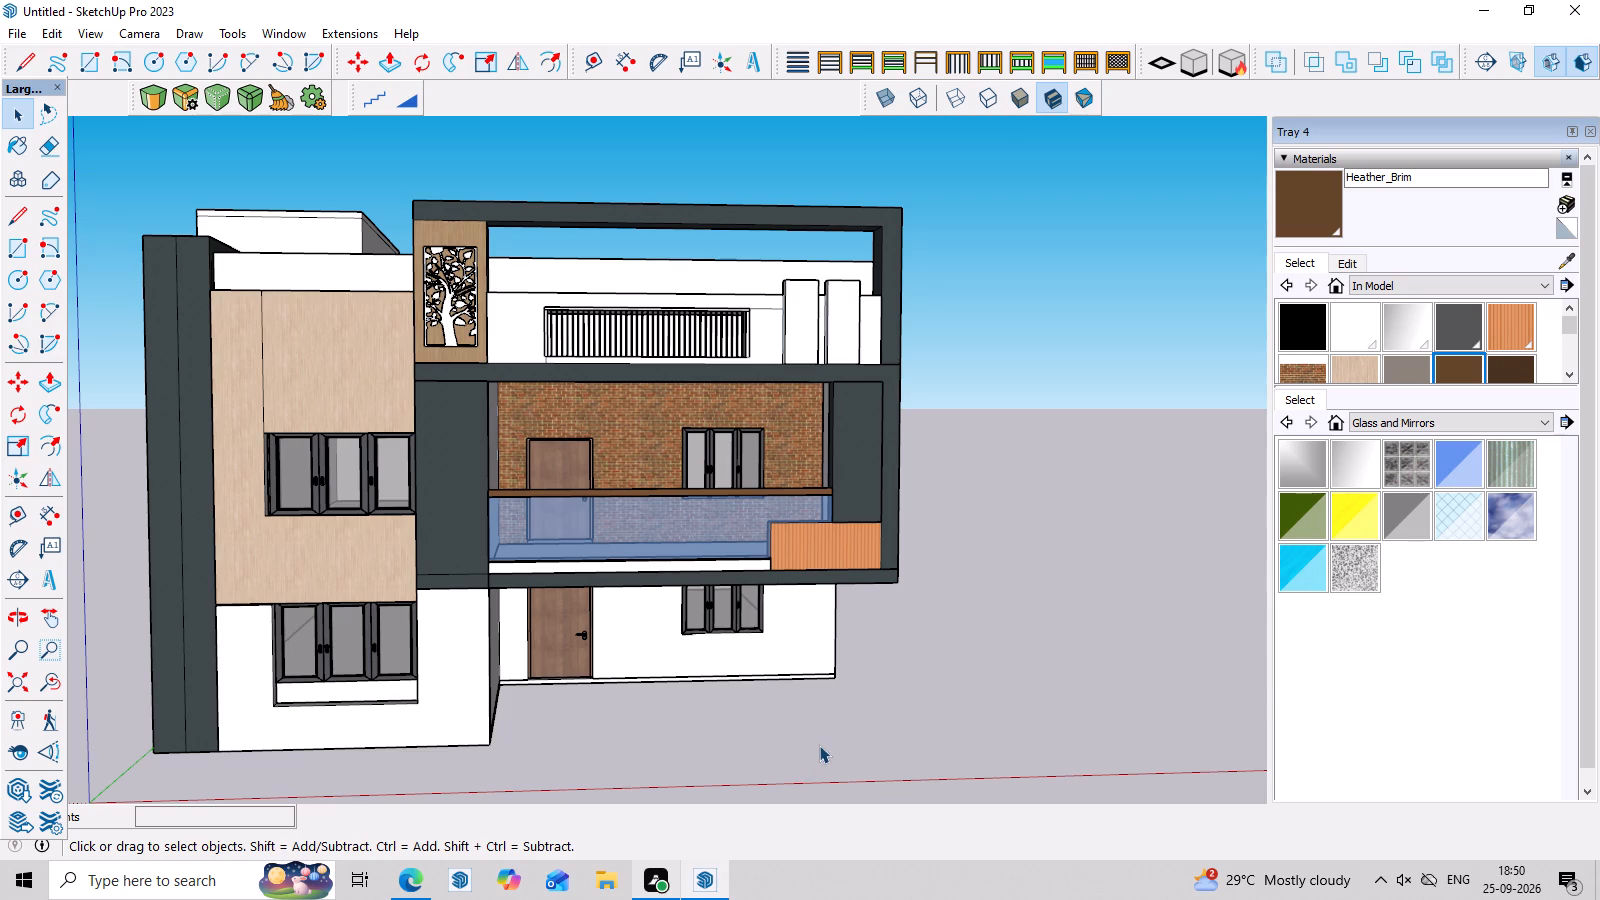
{"action": "scroll", "coordinate": [464, 280], "scroll_direction": "up", "scroll_amount": 6}
{"action": "middle_click_drag", "start_coordinate": [462, 278], "coordinate": [454, 424]}
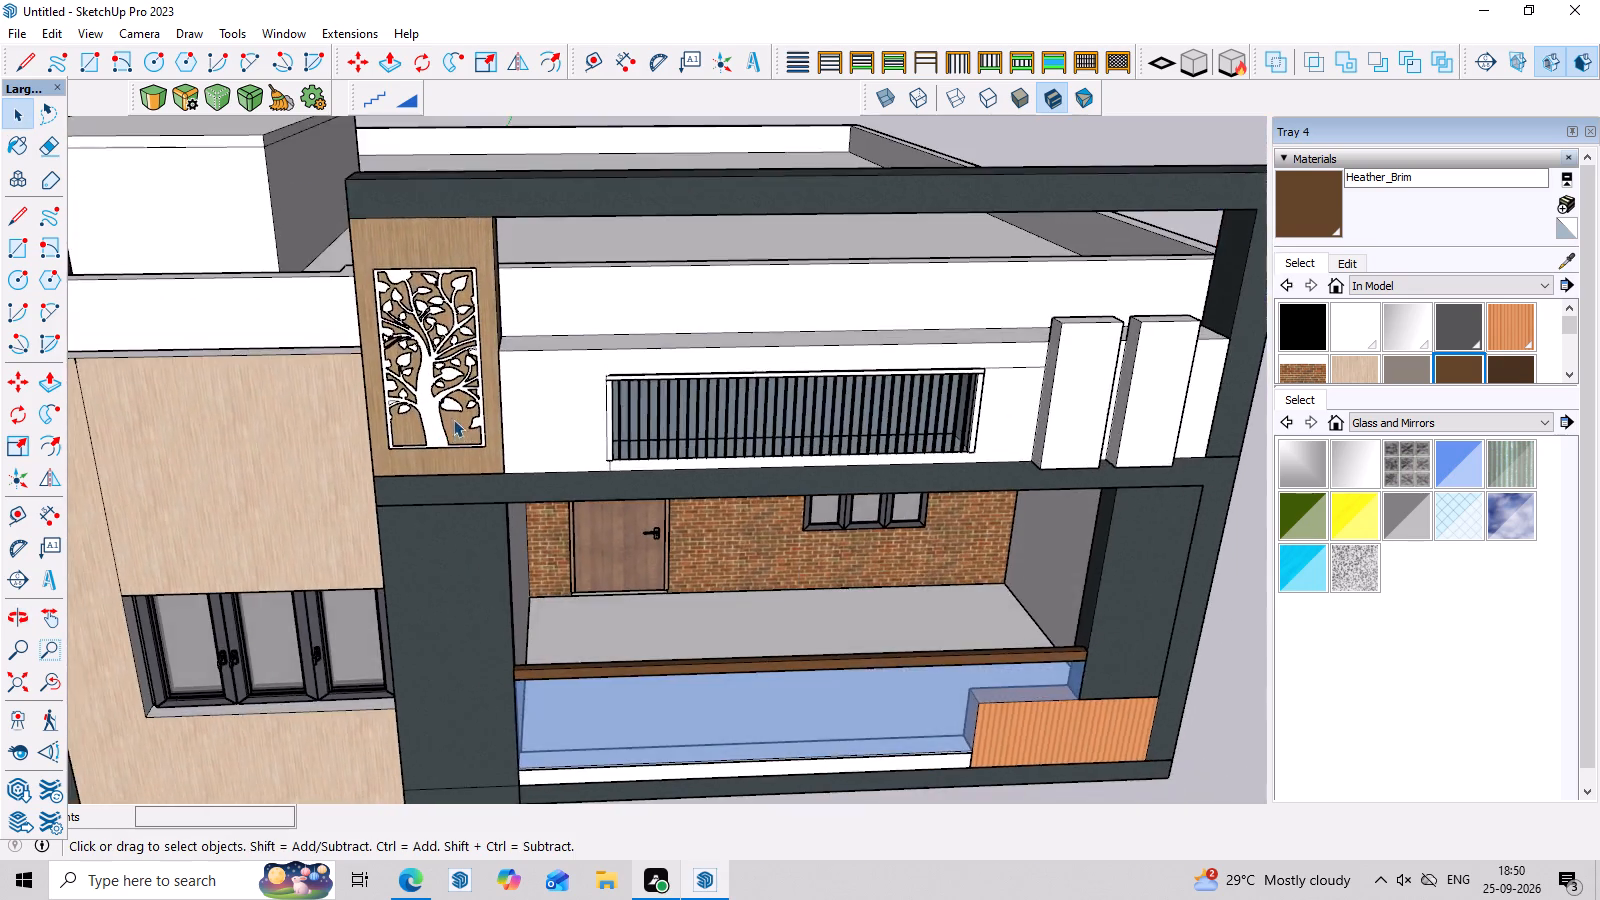
{"action": "scroll", "coordinate": [450, 409], "scroll_direction": "up", "scroll_amount": 9}
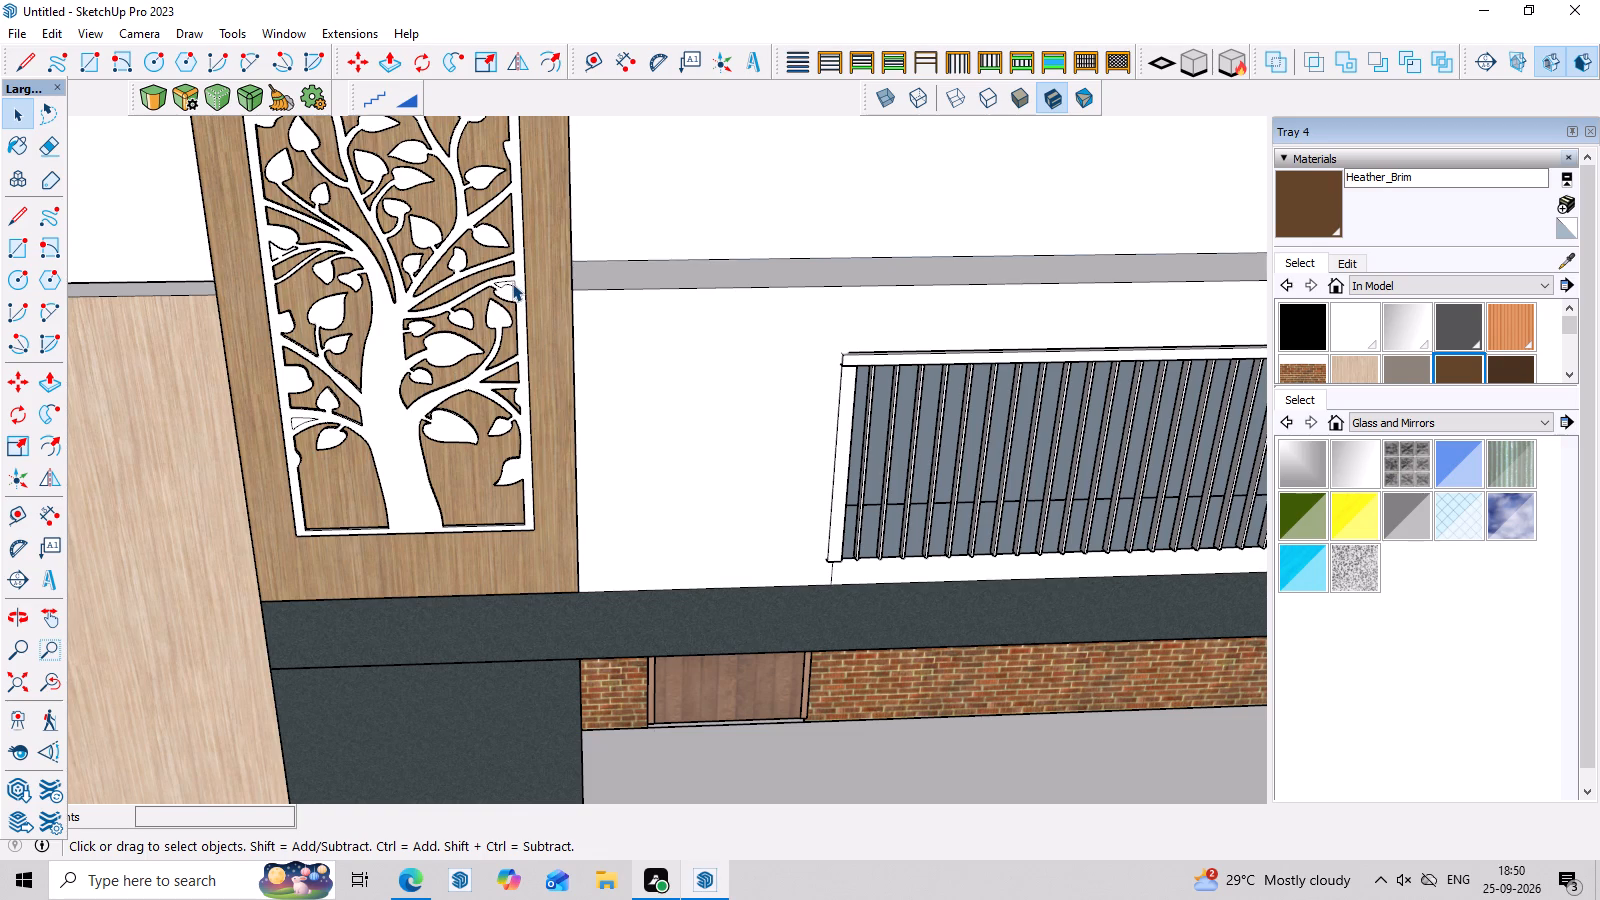
{"action": "left_click", "coordinate": [512, 283]}
{"action": "scroll", "coordinate": [489, 447], "scroll_direction": "down", "scroll_amount": 10}
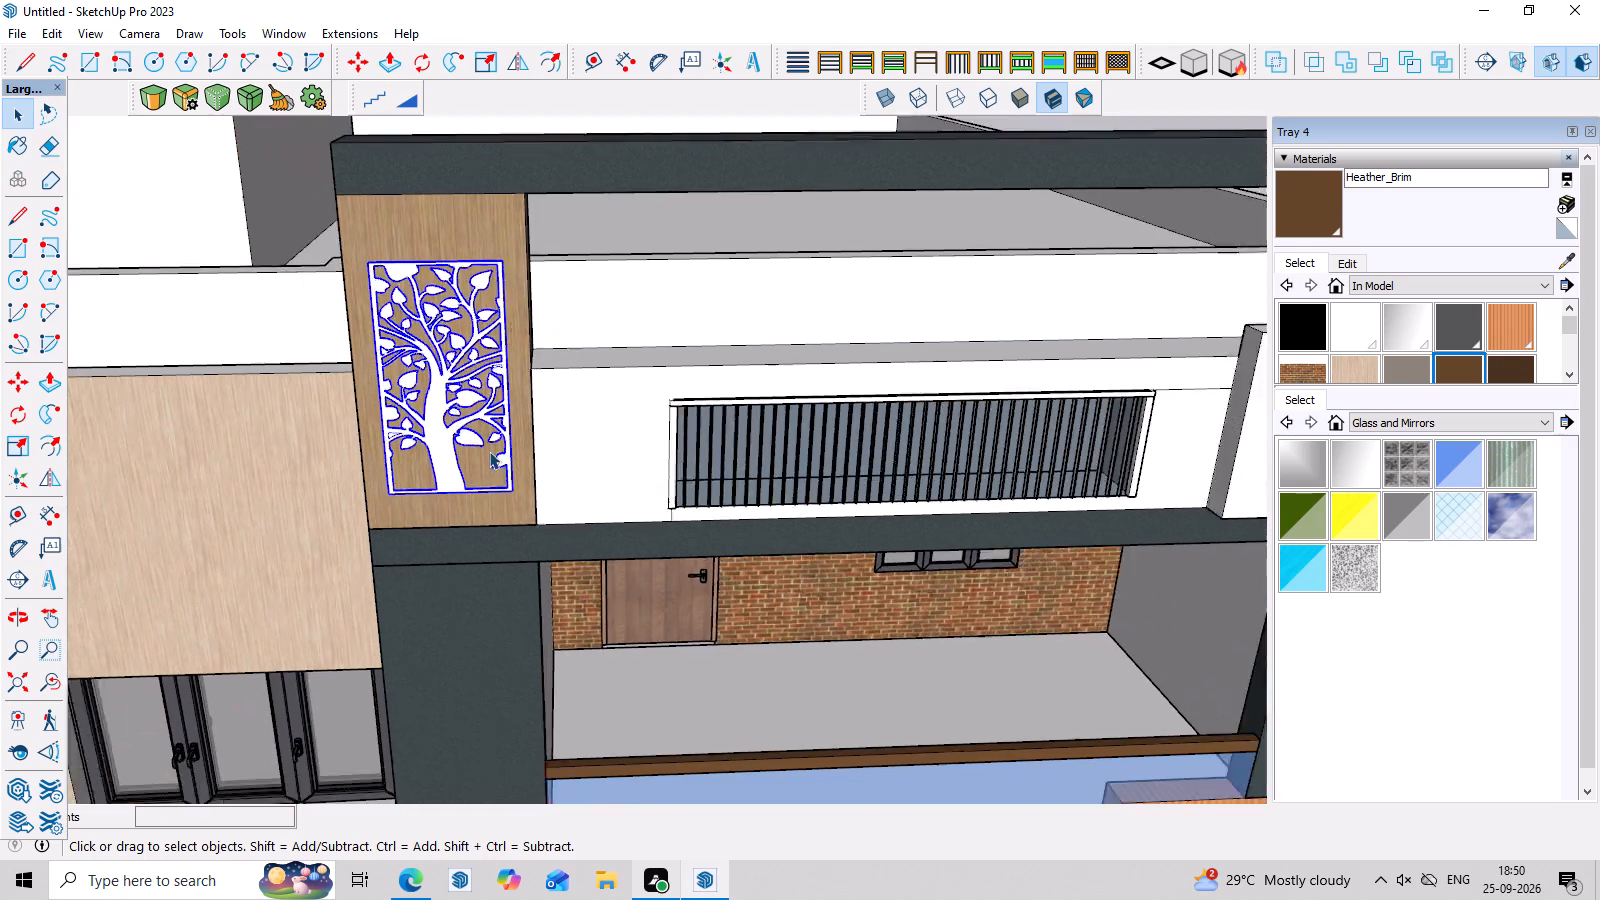
{"action": "scroll", "coordinate": [489, 451], "scroll_direction": "down", "scroll_amount": 5}
{"action": "key", "text": "space"}
{"action": "left_click", "coordinate": [1115, 380]}
Review the whole front elevation from higher and lower angles, including the roof block, parapet, balcony and ground floor.
{"action": "middle_click_drag", "start_coordinate": [1109, 474], "coordinate": [1128, 385]}
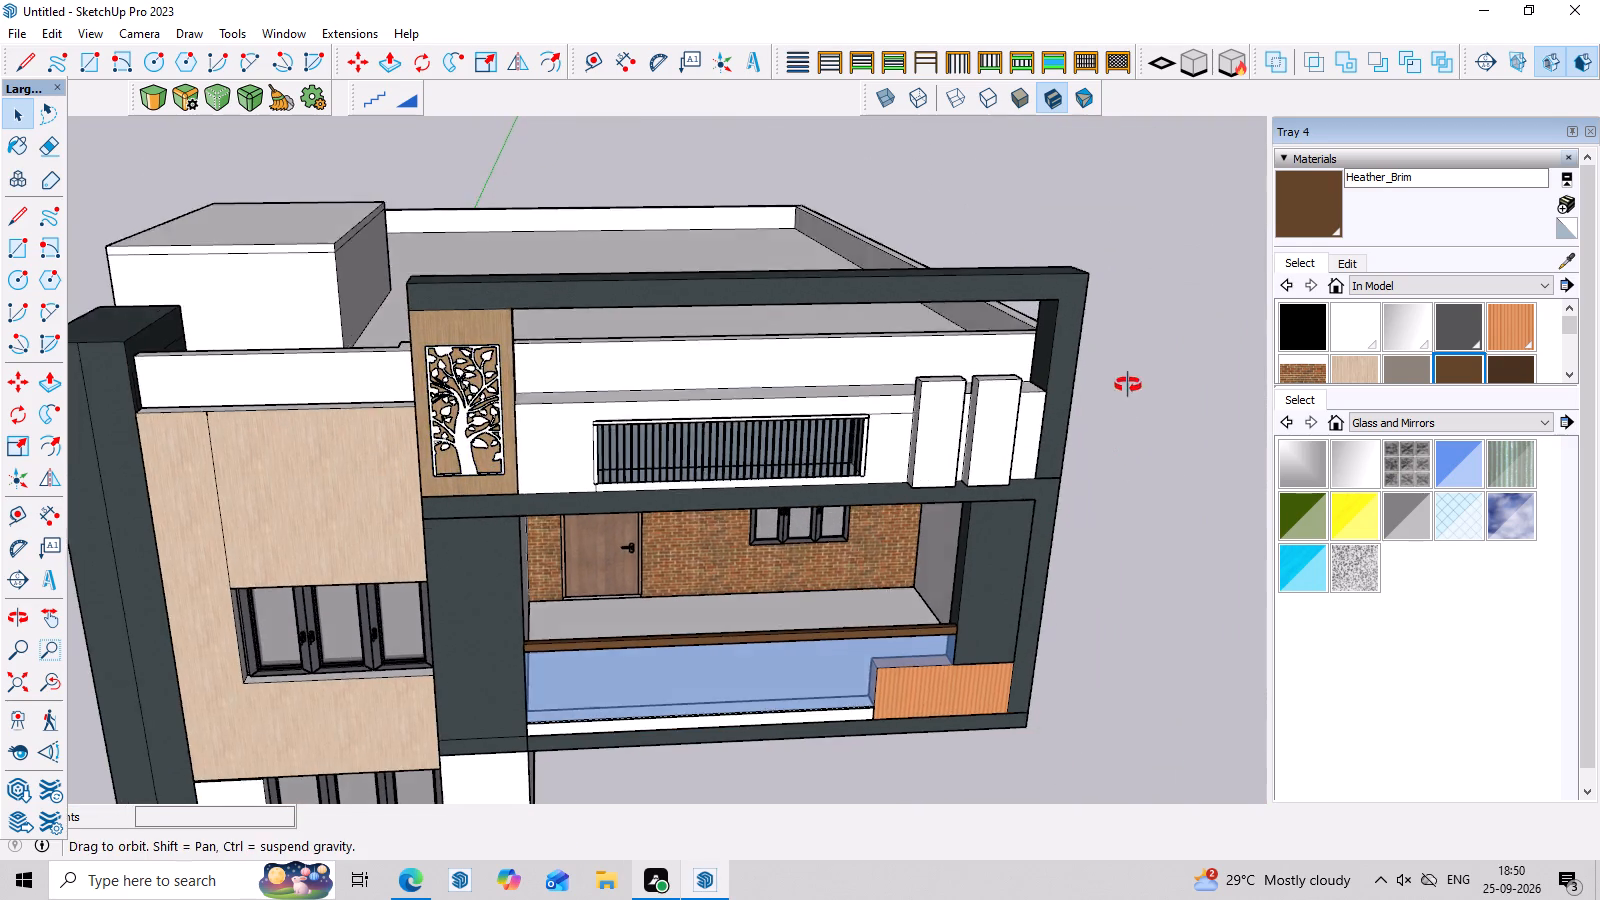
{"action": "middle_click_drag", "start_coordinate": [1128, 385], "coordinate": [1128, 334]}
{"action": "scroll", "coordinate": [653, 569], "scroll_direction": "down", "scroll_amount": 6}
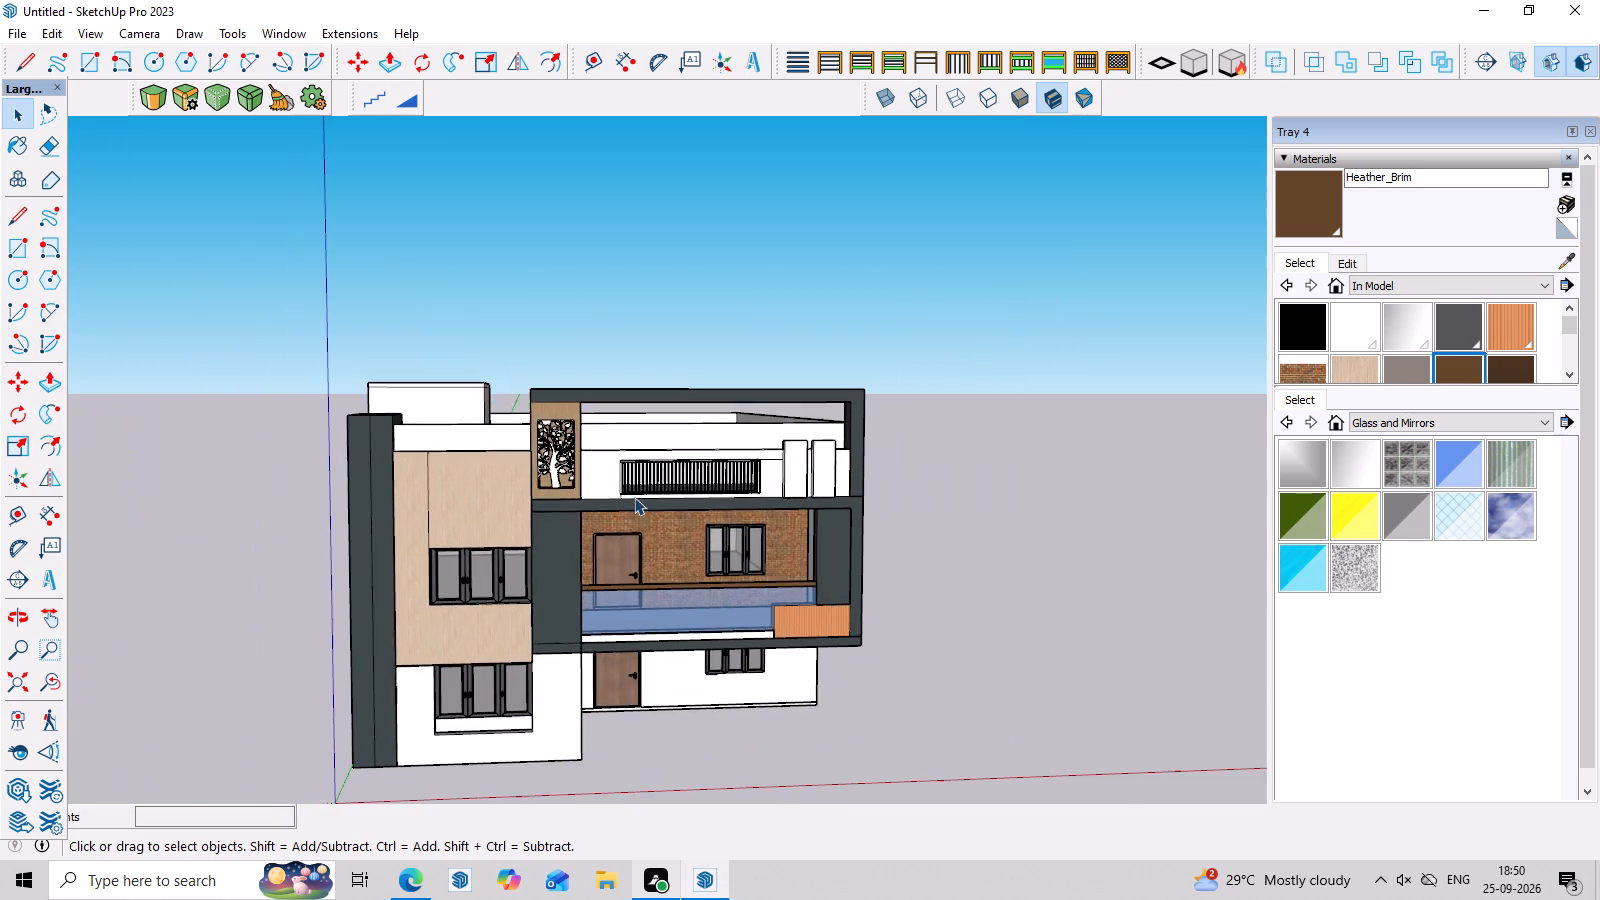
{"action": "middle_click_drag", "start_coordinate": [645, 520], "coordinate": [591, 529]}
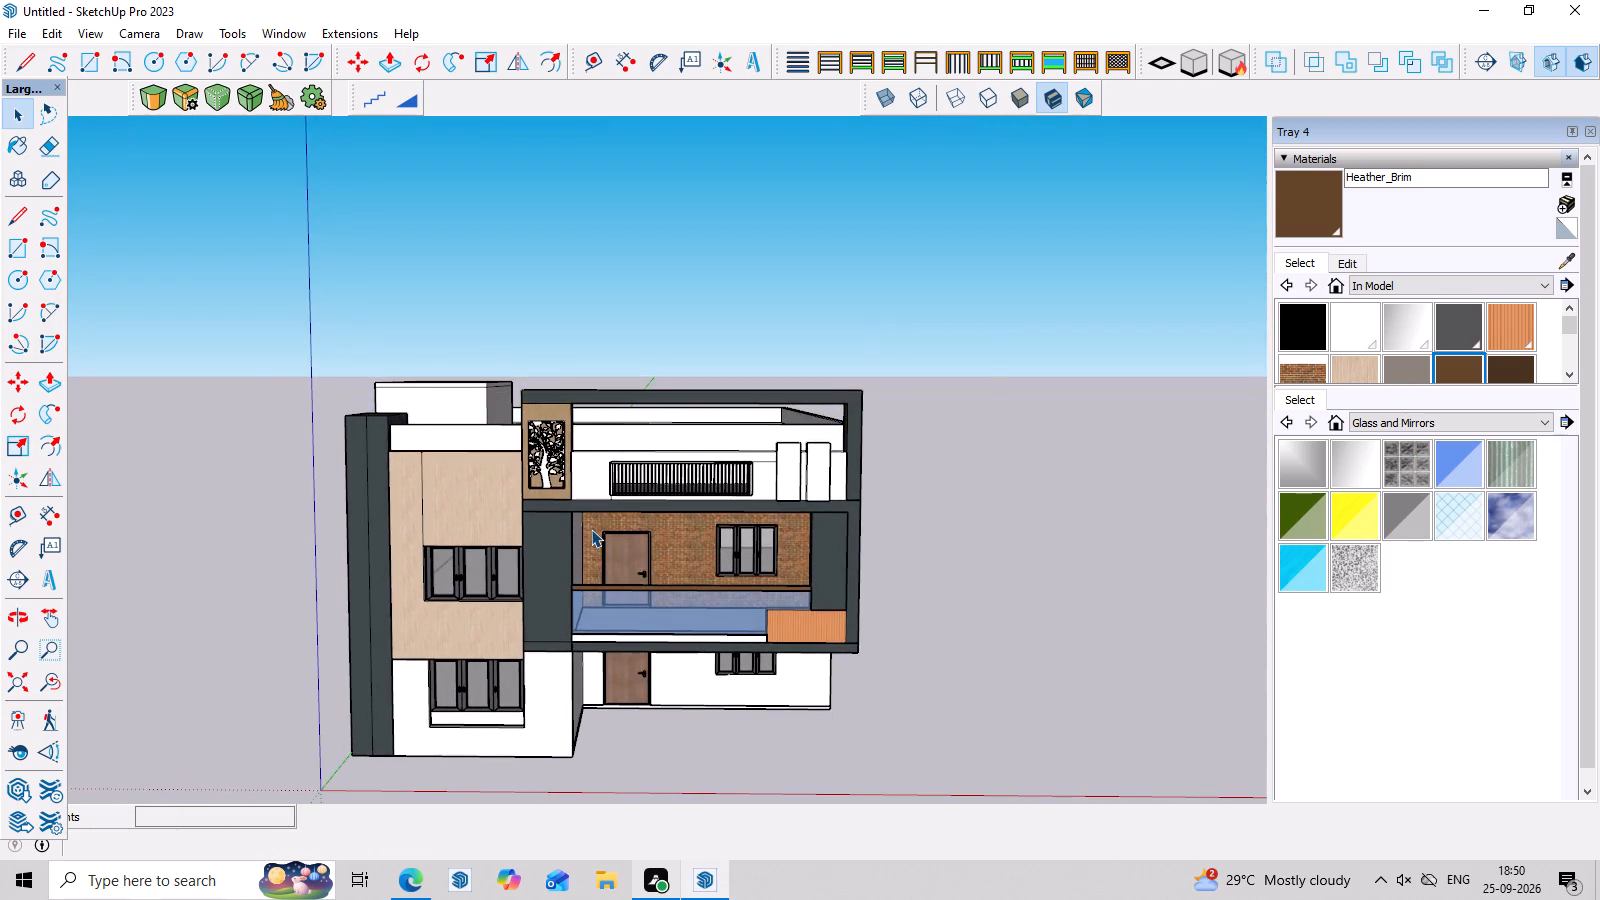
{"action": "scroll", "coordinate": [591, 529], "scroll_direction": "up", "scroll_amount": 3}
{"action": "scroll", "coordinate": [591, 529], "scroll_direction": "down", "scroll_amount": 3}
{"action": "middle_click_drag", "start_coordinate": [591, 529], "coordinate": [588, 582]}
{"action": "scroll", "coordinate": [588, 582], "scroll_direction": "up", "scroll_amount": 3}
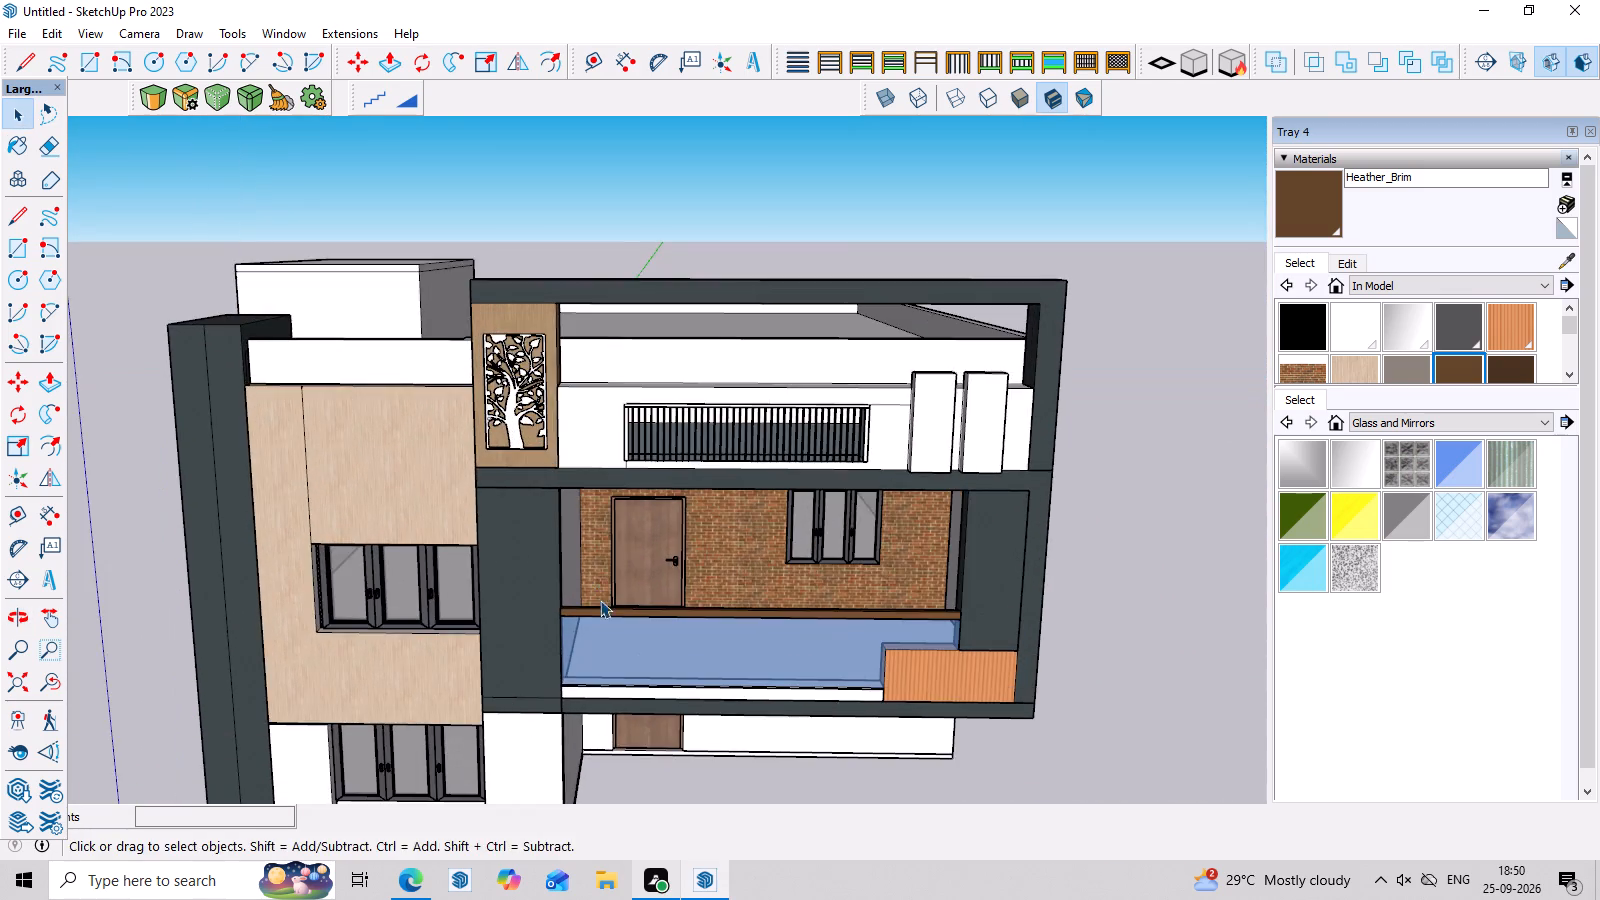
{"action": "middle_click_drag", "start_coordinate": [608, 586], "coordinate": [652, 447]}
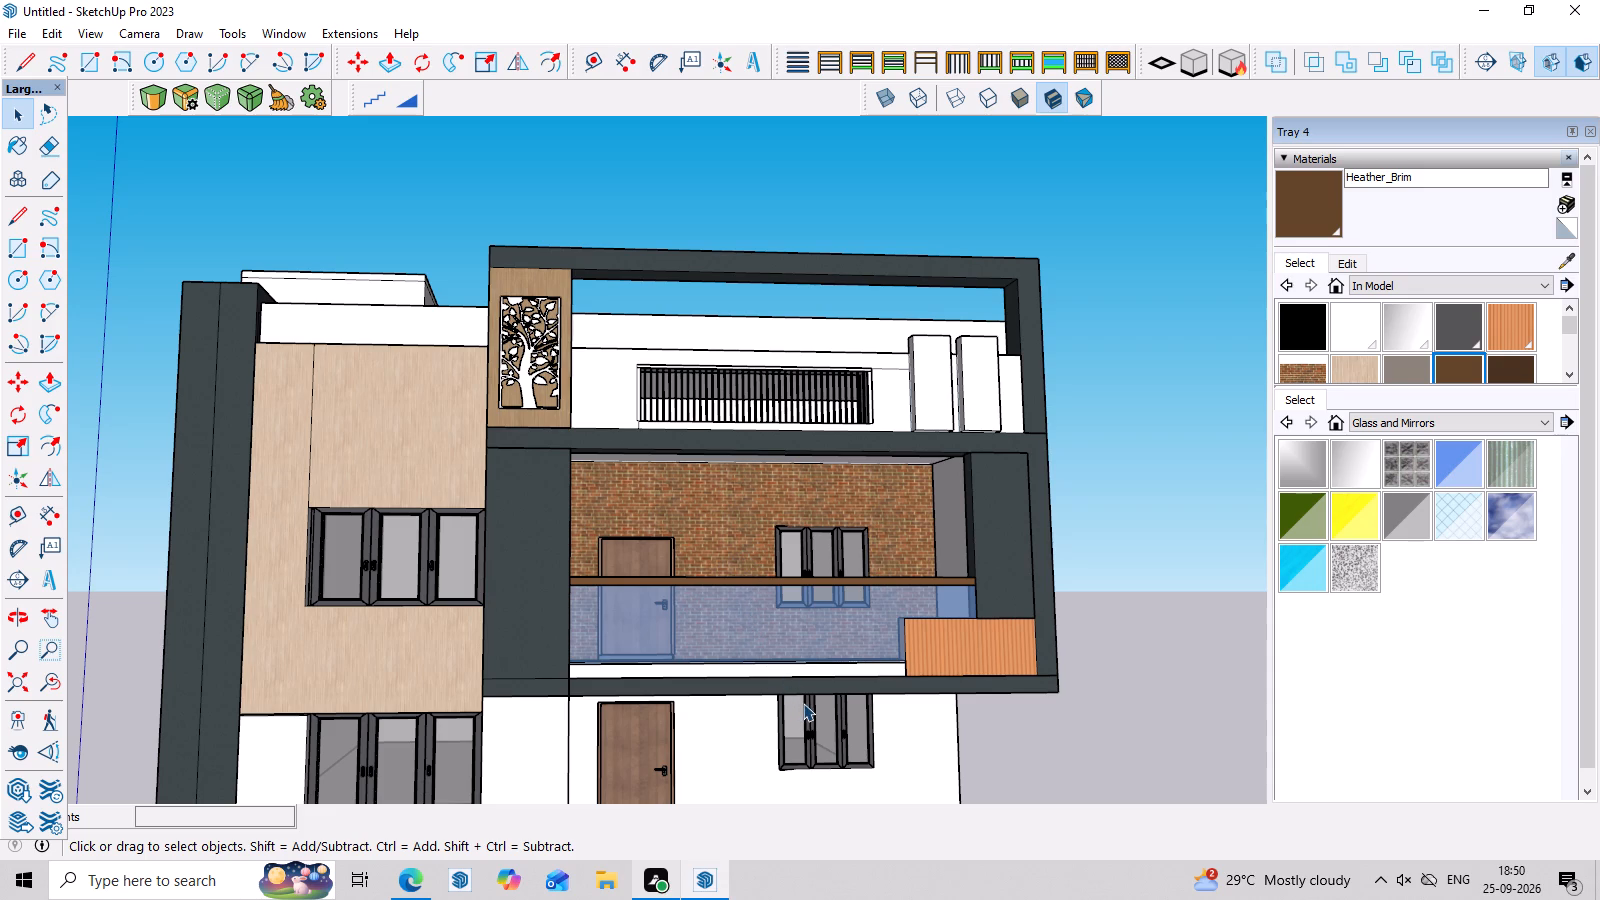
{"action": "scroll", "coordinate": [689, 828], "scroll_direction": "down", "scroll_amount": 2}
{"action": "scroll", "coordinate": [695, 683], "scroll_direction": "down", "scroll_amount": 7}
{"action": "middle_click_drag", "start_coordinate": [751, 676], "coordinate": [743, 737]}
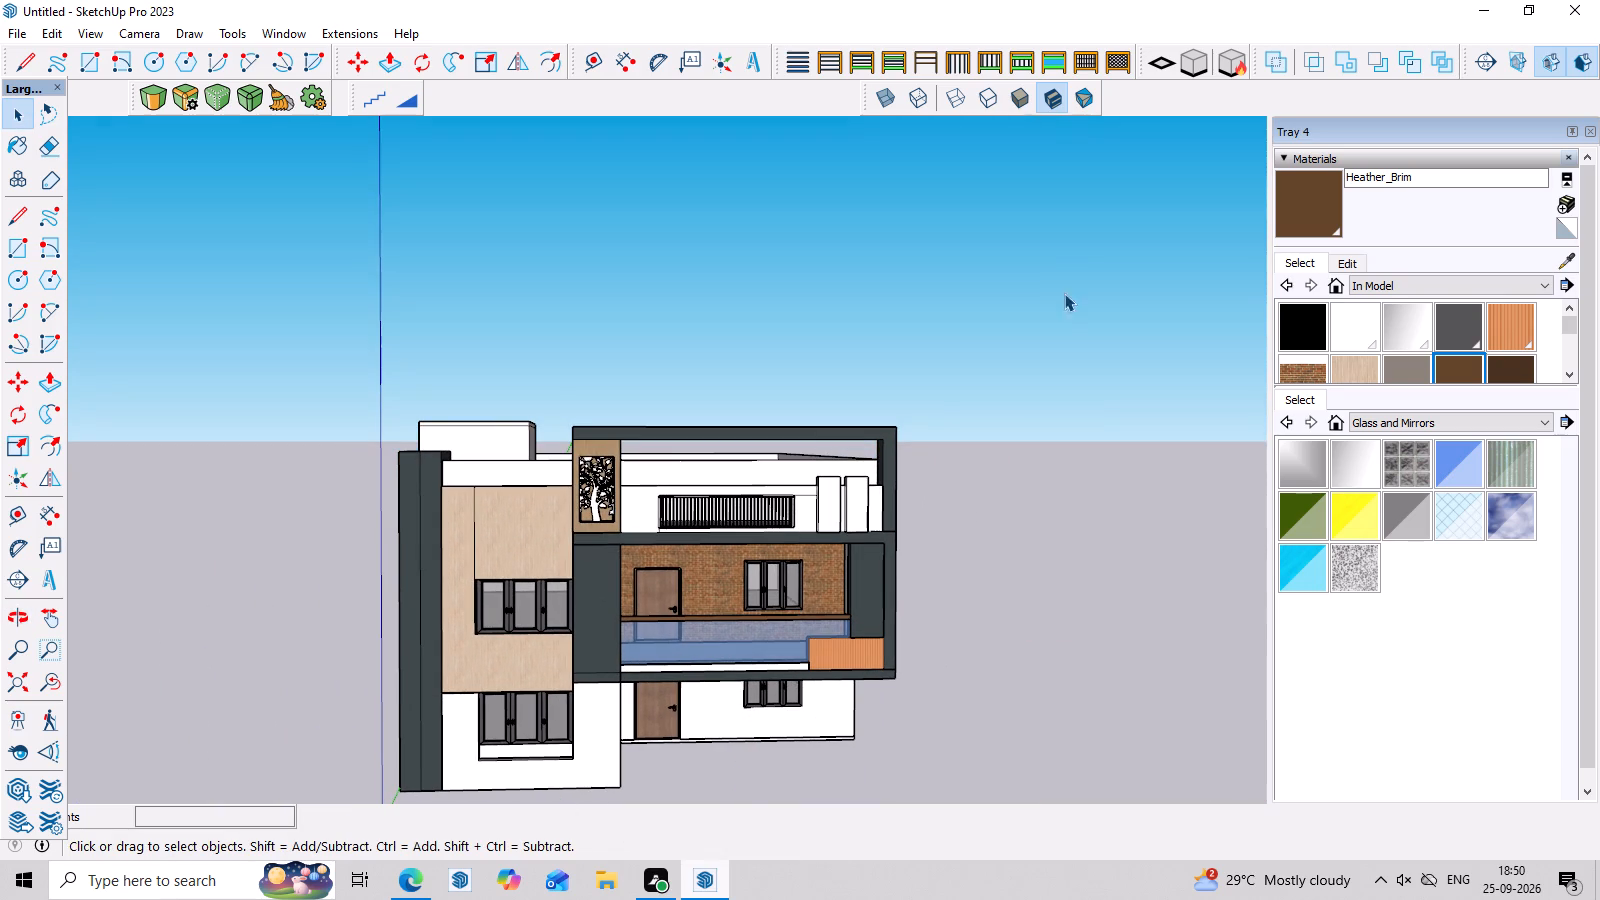
{"action": "middle_click_drag", "start_coordinate": [1124, 553], "coordinate": [970, 393]}
{"action": "scroll", "coordinate": [948, 425], "scroll_direction": "down", "scroll_amount": 5}
{"action": "middle_click_drag", "start_coordinate": [992, 701], "coordinate": [994, 801]}
{"action": "scroll", "coordinate": [836, 735], "scroll_direction": "up", "scroll_amount": 6}
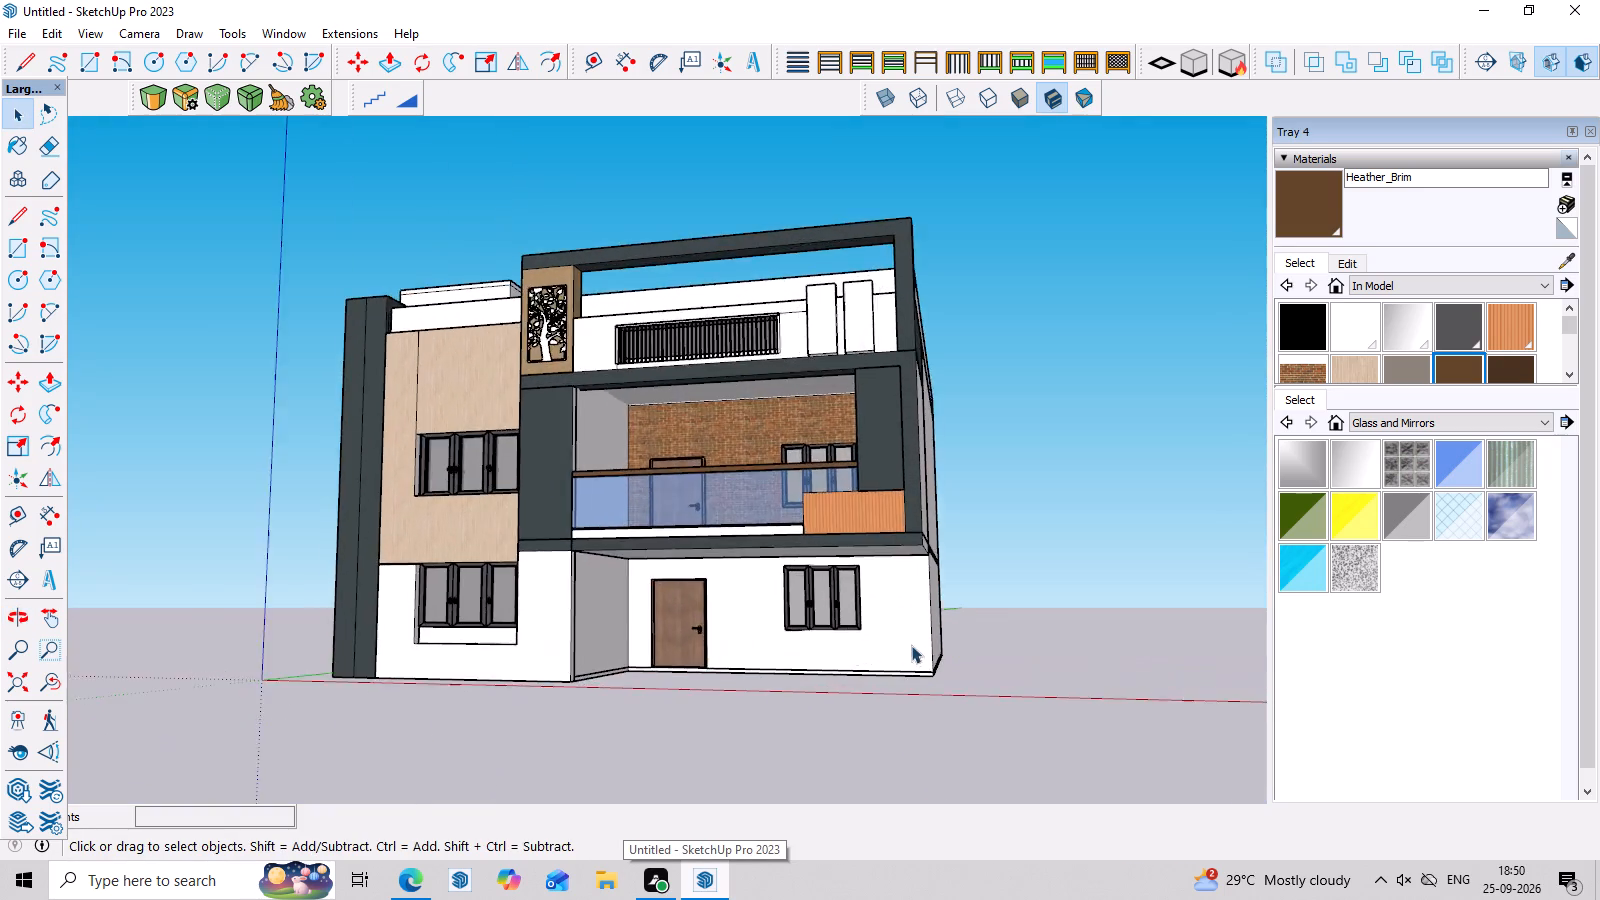
Examine the house's side wall and the ground-floor entrance area with its door and window beneath the balcony.
{"action": "middle_click_drag", "start_coordinate": [920, 674], "coordinate": [59, 766]}
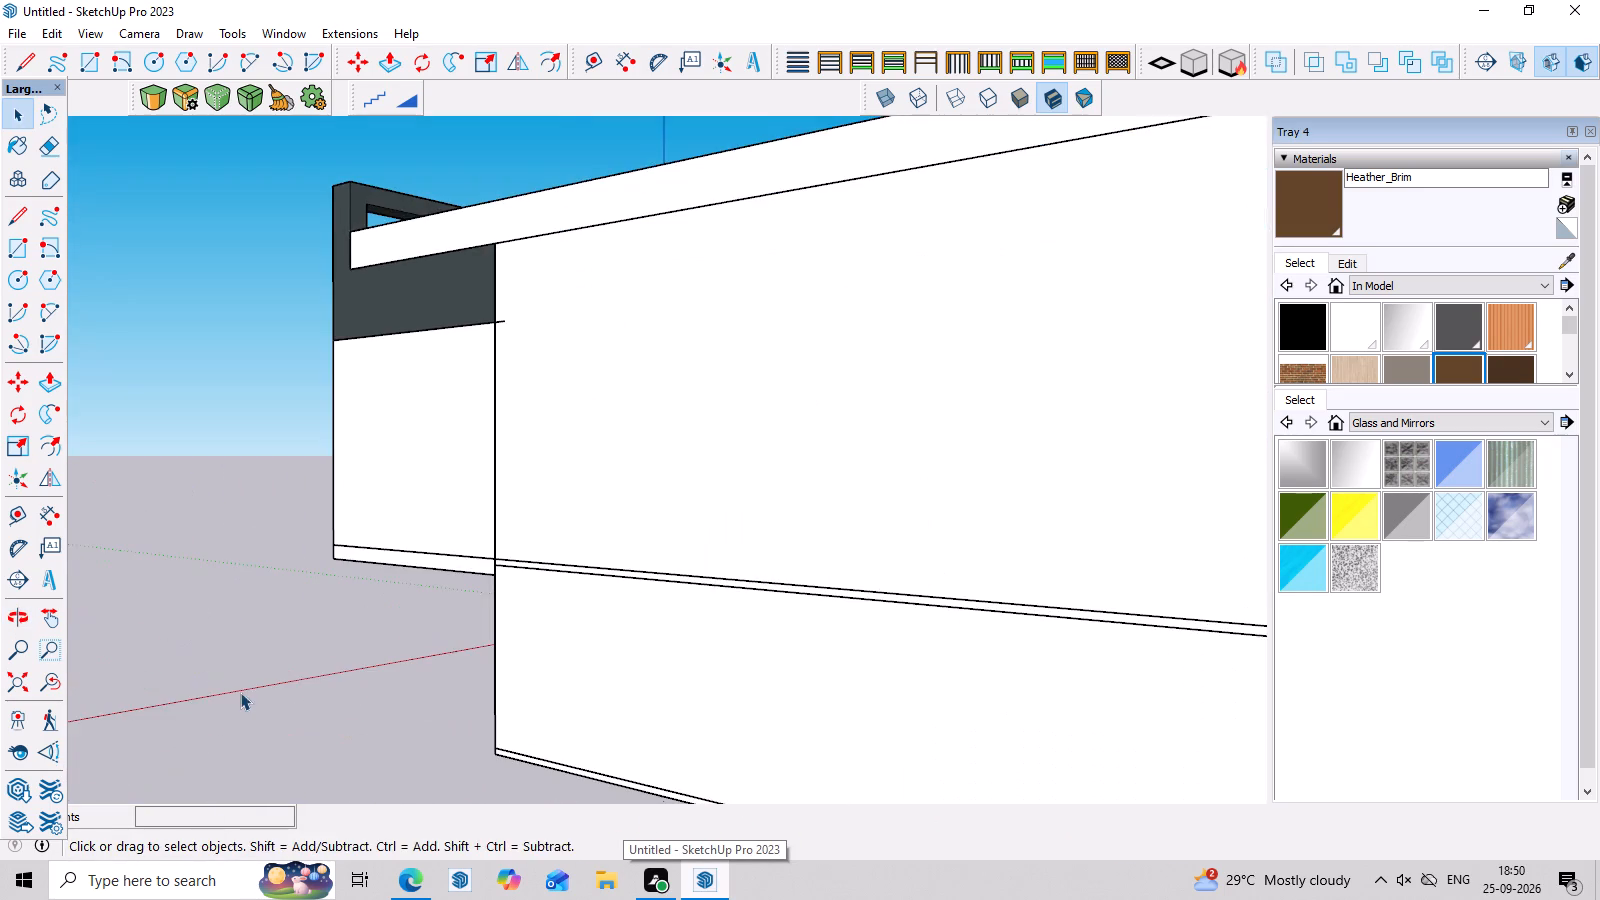
{"action": "middle_click_drag", "start_coordinate": [273, 695], "coordinate": [884, 722]}
{"action": "scroll", "coordinate": [921, 696], "scroll_direction": "up", "scroll_amount": 3}
{"action": "middle_click_drag", "start_coordinate": [912, 696], "coordinate": [1170, 708]}
{"action": "scroll", "coordinate": [1063, 710], "scroll_direction": "up", "scroll_amount": 4}
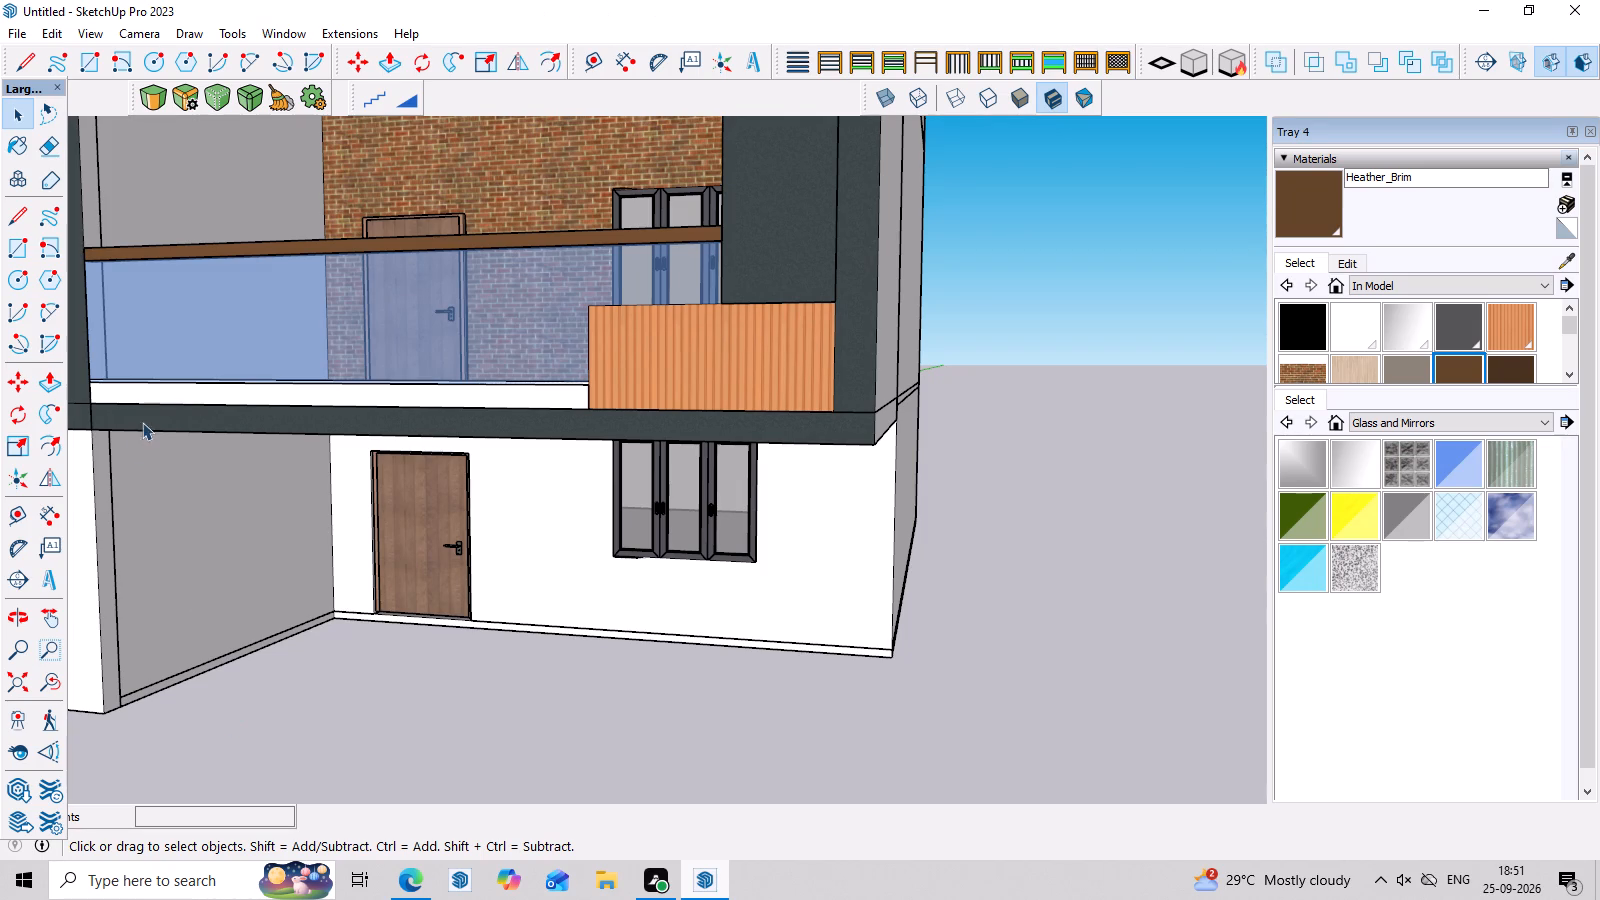
{"action": "scroll", "coordinate": [345, 250], "scroll_direction": "down", "scroll_amount": 6}
{"action": "middle_click_drag", "start_coordinate": [482, 452], "coordinate": [742, 480]}
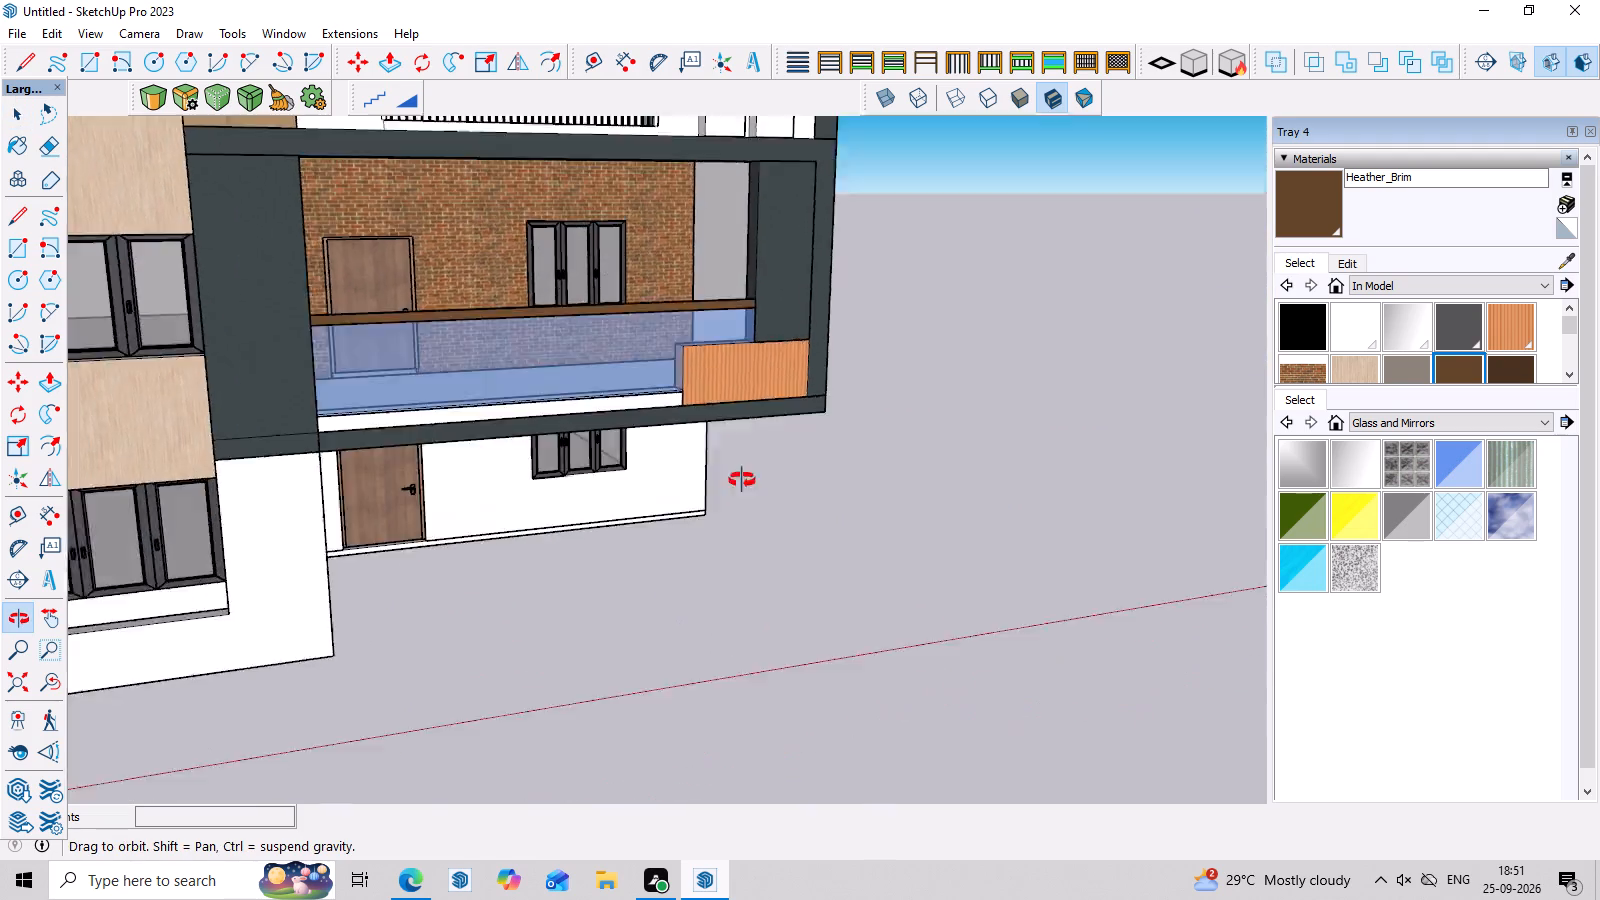
{"action": "middle_click_drag", "start_coordinate": [742, 480], "coordinate": [708, 422]}
{"action": "scroll", "coordinate": [720, 452], "scroll_direction": "up", "scroll_amount": 2}
{"action": "middle_click_drag", "start_coordinate": [787, 534], "coordinate": [755, 547]}
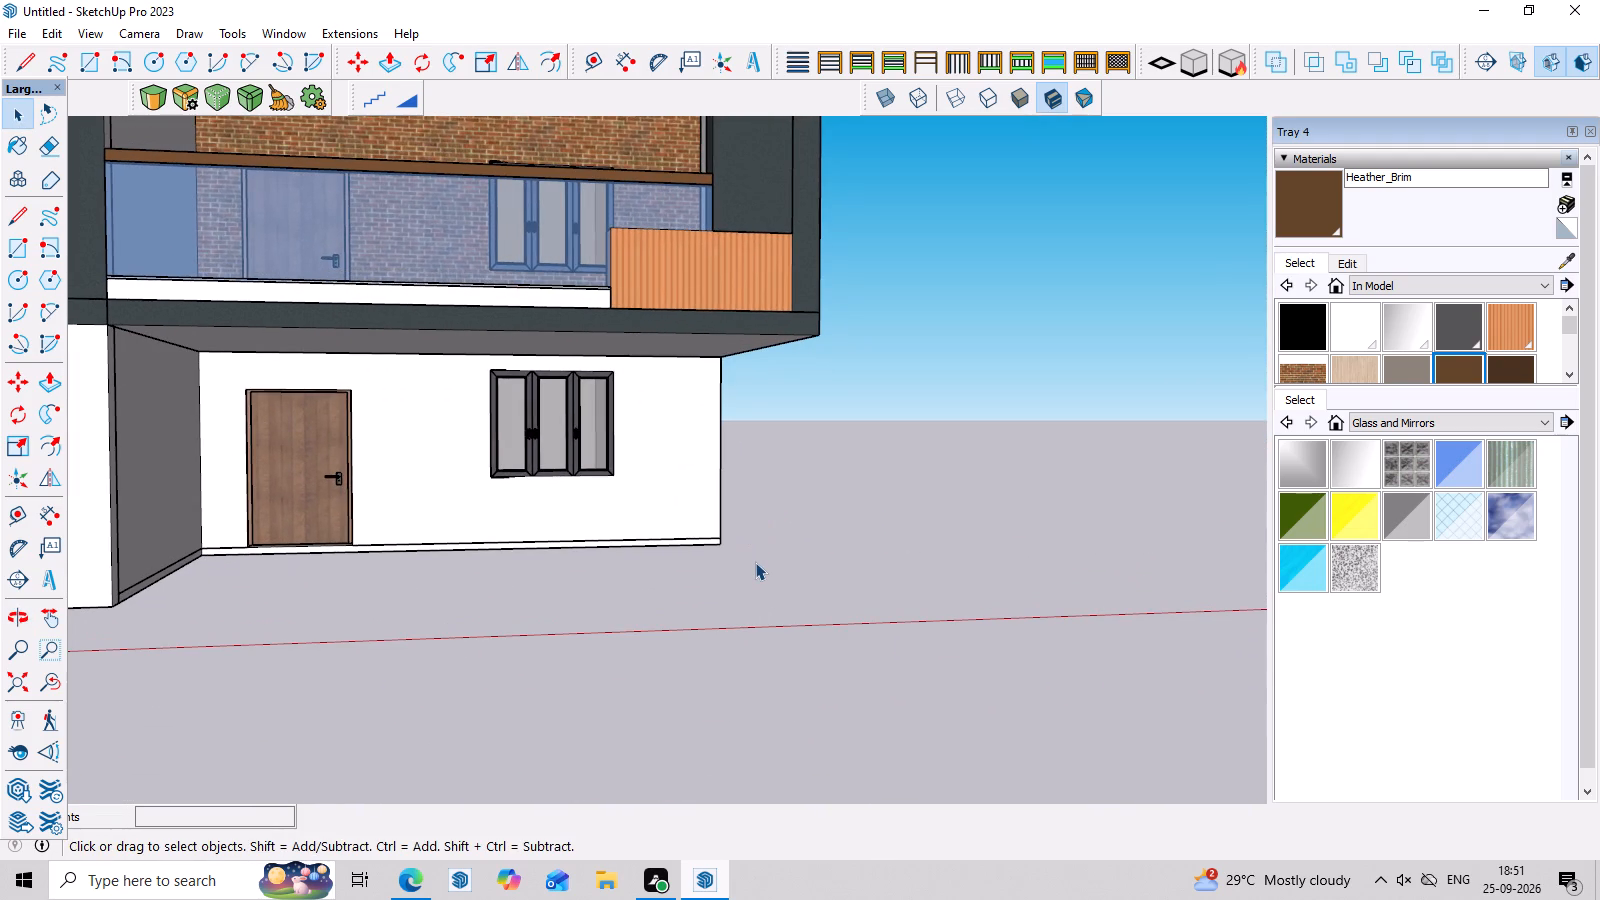
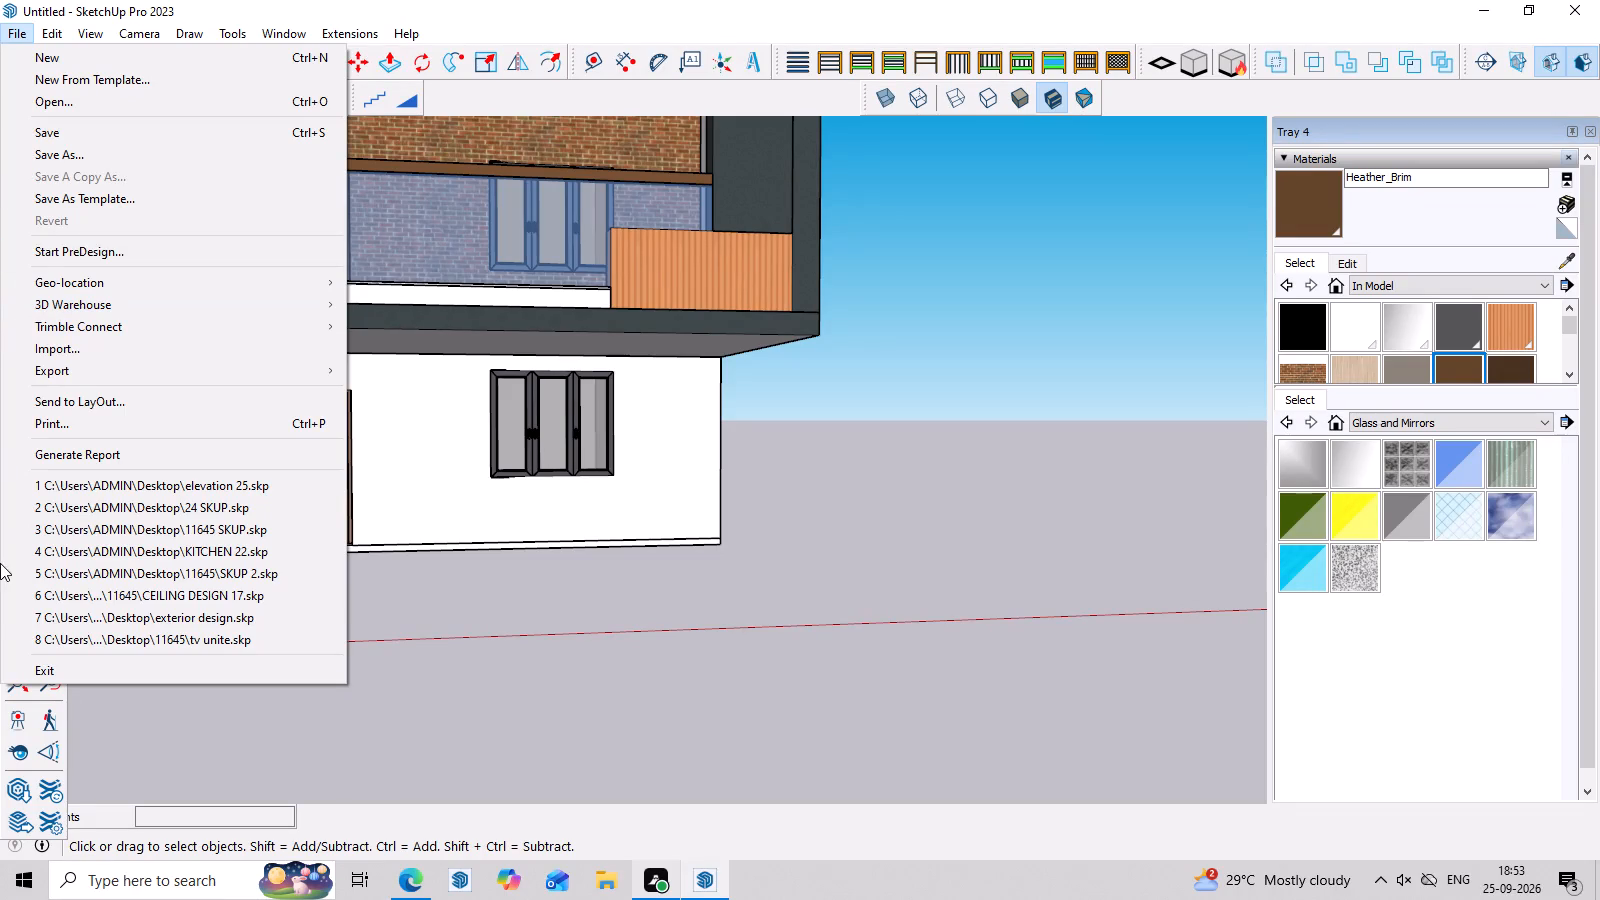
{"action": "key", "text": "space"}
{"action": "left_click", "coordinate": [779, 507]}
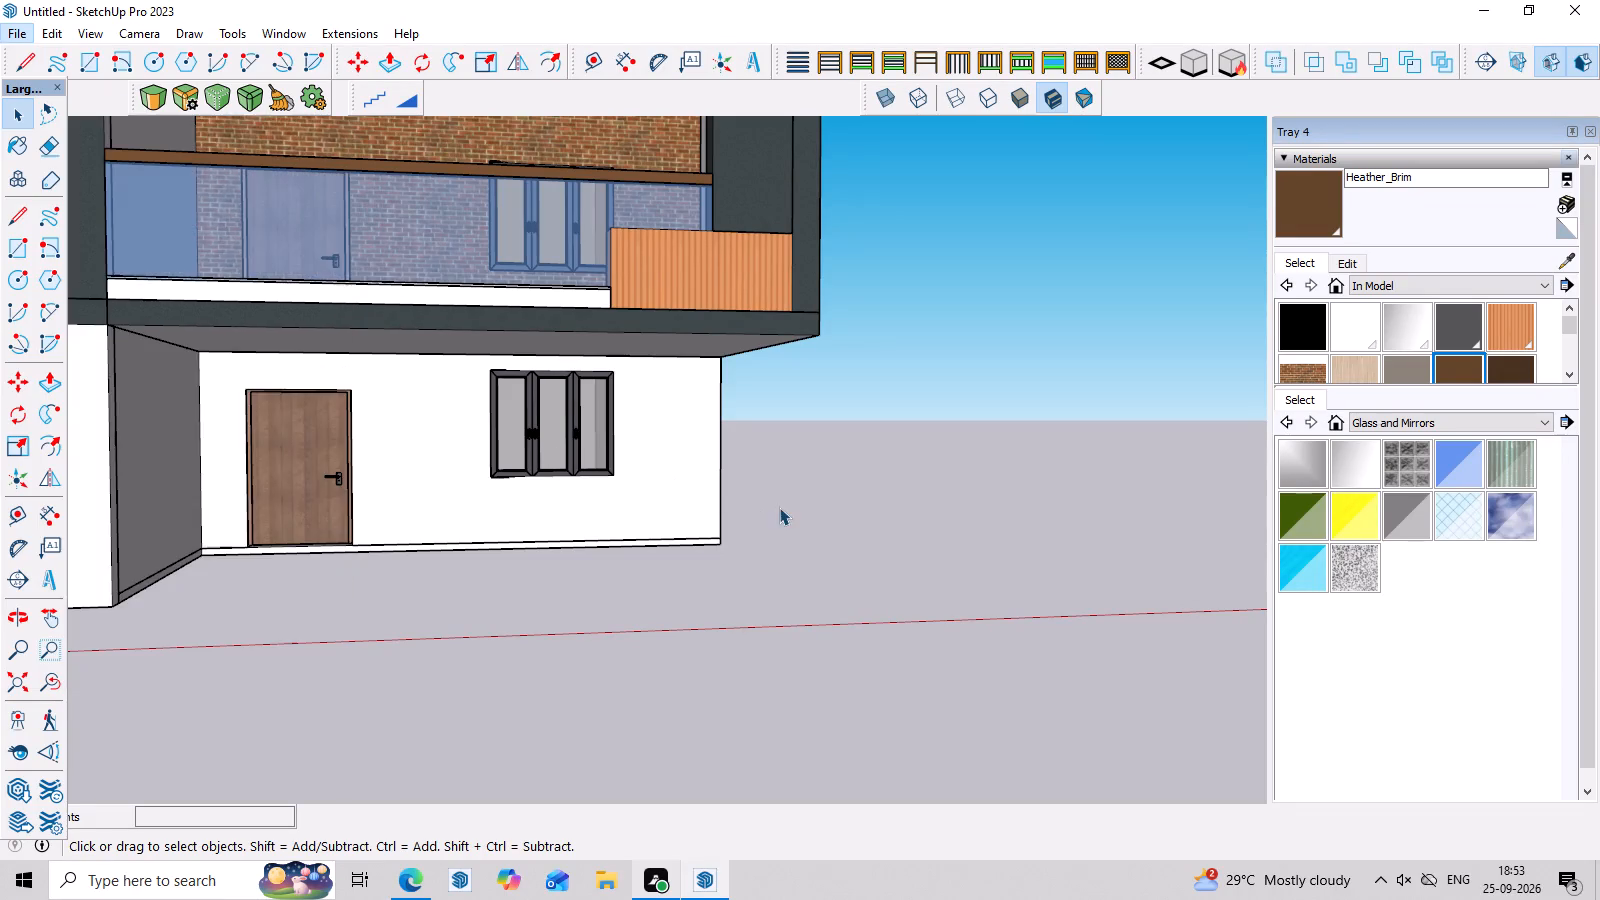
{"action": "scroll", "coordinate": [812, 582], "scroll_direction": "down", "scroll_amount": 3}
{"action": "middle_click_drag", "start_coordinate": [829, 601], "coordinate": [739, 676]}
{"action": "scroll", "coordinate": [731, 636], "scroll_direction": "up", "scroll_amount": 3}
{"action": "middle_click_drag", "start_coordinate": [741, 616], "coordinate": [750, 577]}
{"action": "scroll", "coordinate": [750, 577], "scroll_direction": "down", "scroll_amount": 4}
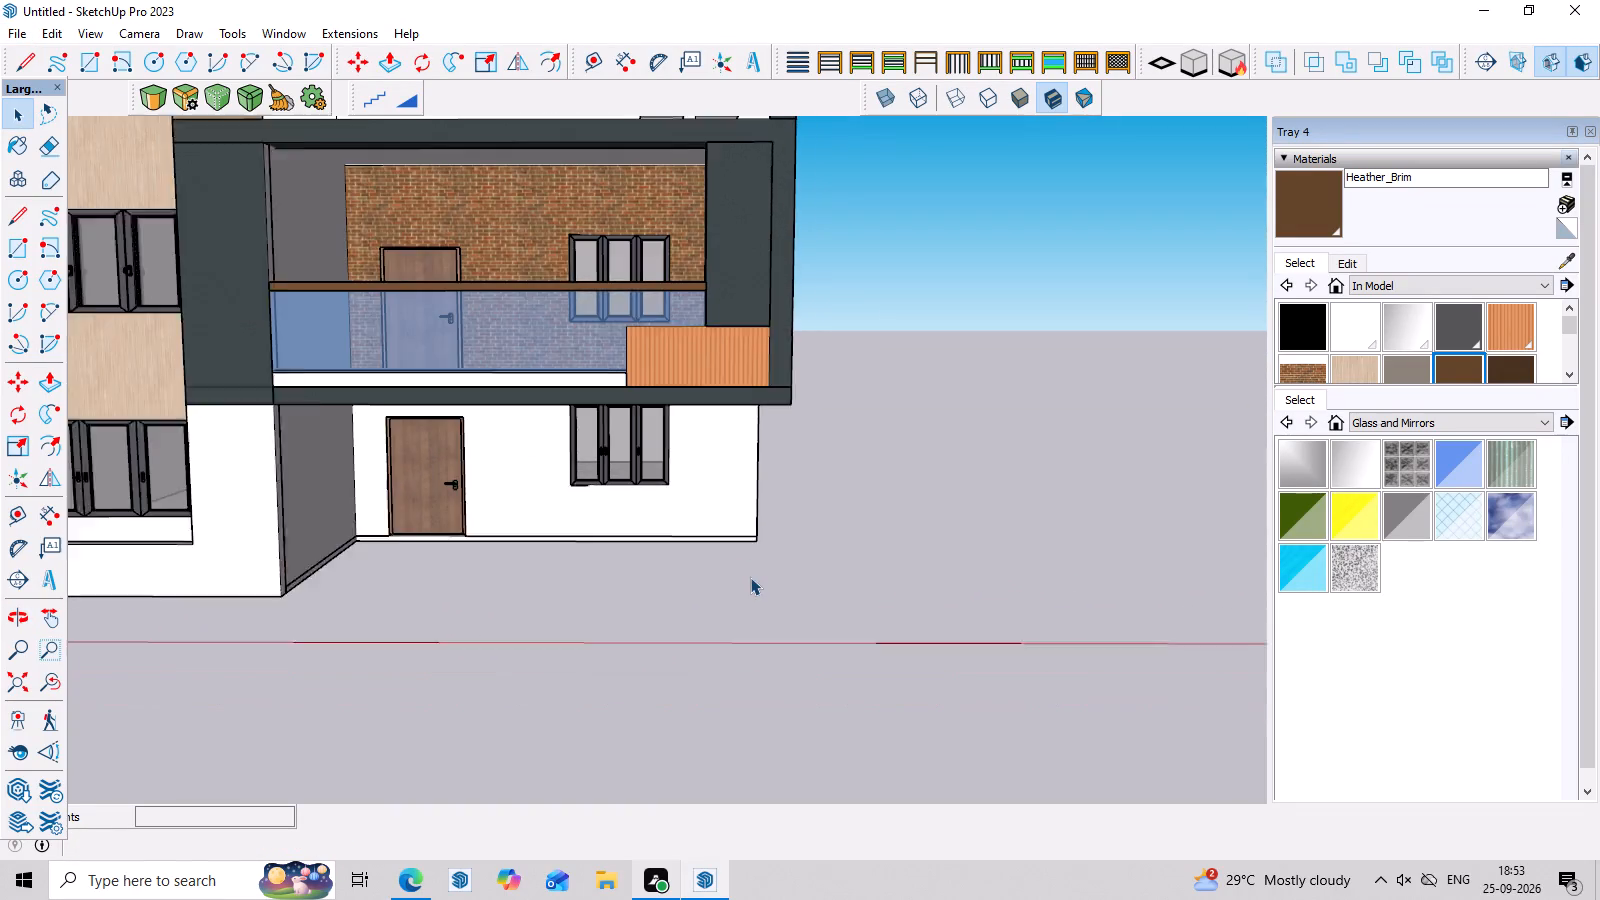
Import the 170_fin_black_gate model and place it on the red axis in front of the house's entrance side.
{"action": "left_click", "coordinate": [10, 33]}
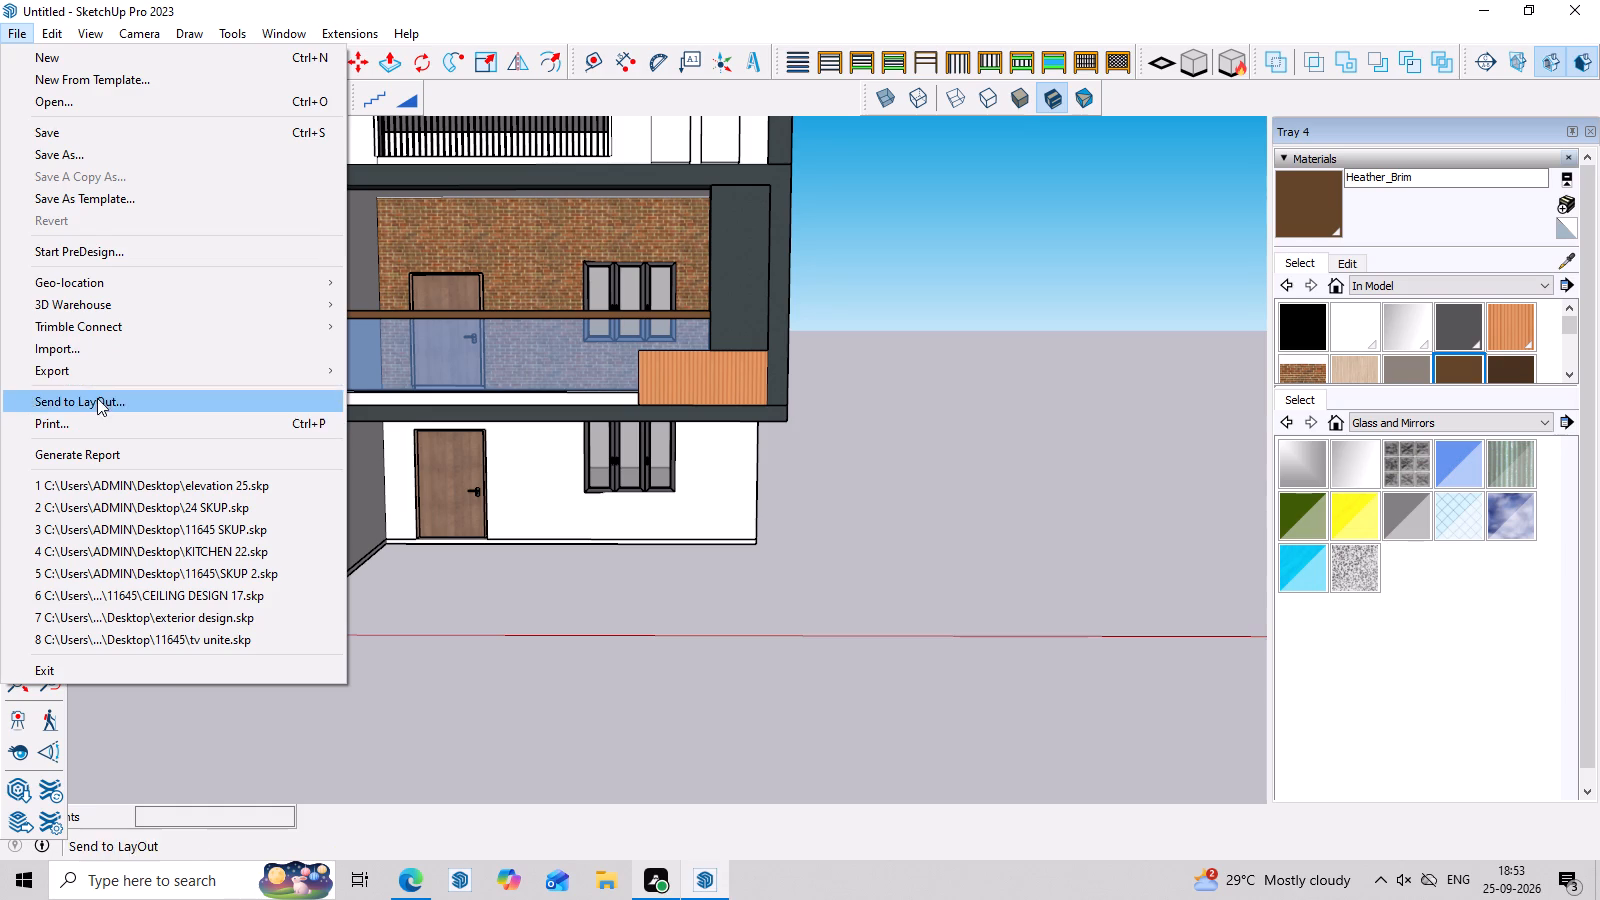
{"action": "left_click", "coordinate": [100, 346]}
{"action": "scroll", "coordinate": [127, 207], "scroll_direction": "up", "scroll_amount": 3}
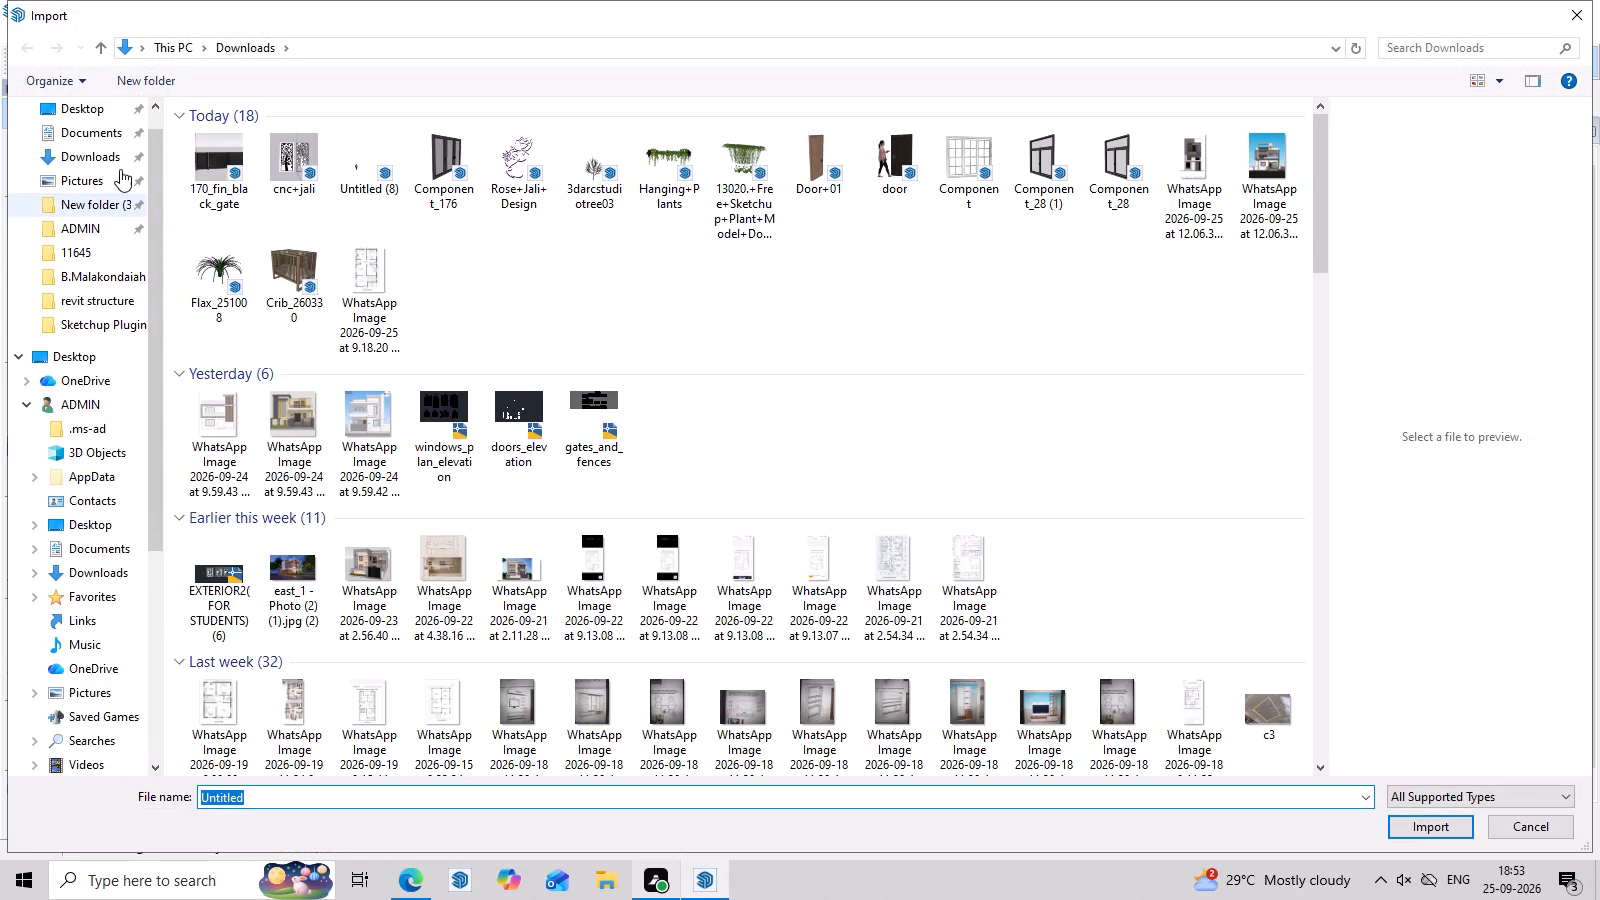
{"action": "scroll", "coordinate": [201, 149], "scroll_direction": "up", "scroll_amount": 1}
{"action": "left_click", "coordinate": [209, 149]}
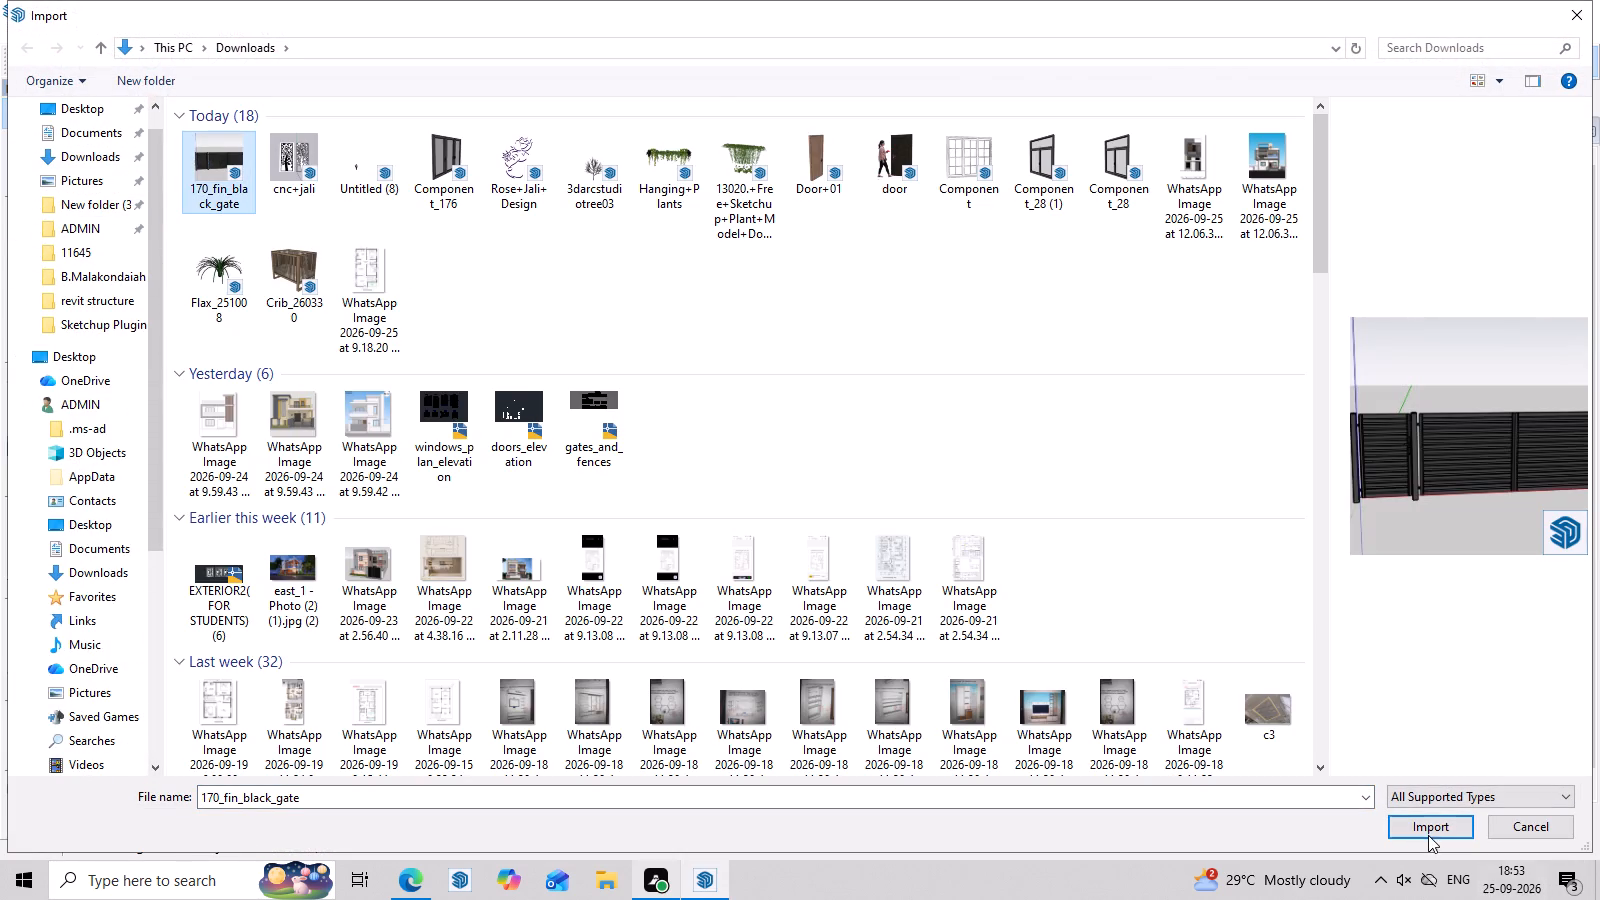
{"action": "left_click", "coordinate": [1429, 831]}
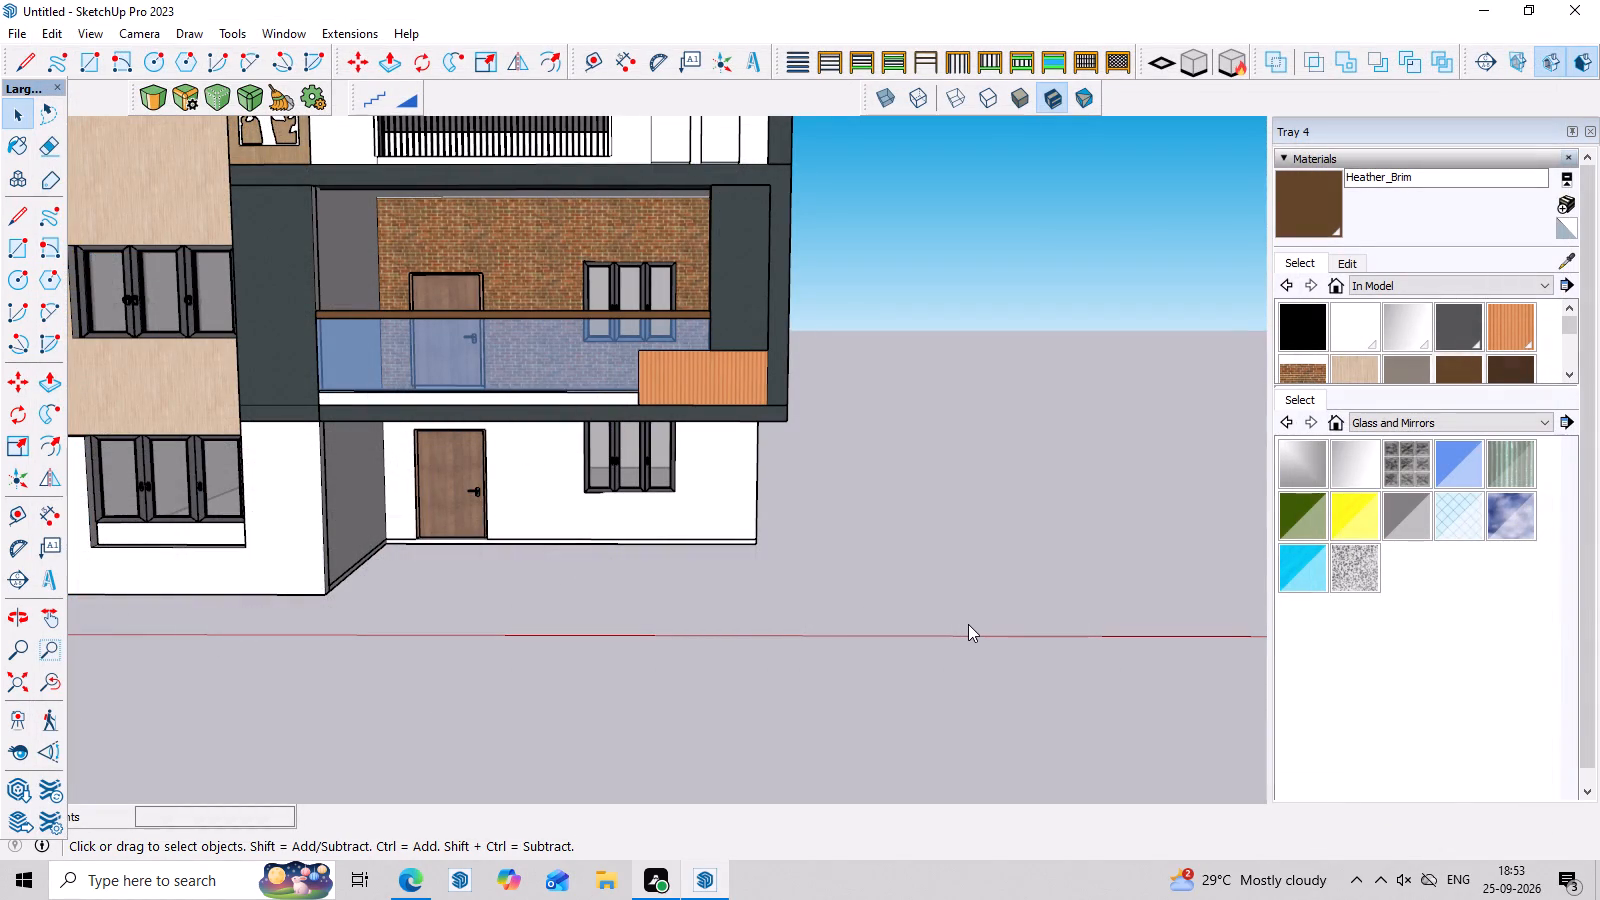
{"action": "scroll", "coordinate": [837, 653], "scroll_direction": "down", "scroll_amount": 2}
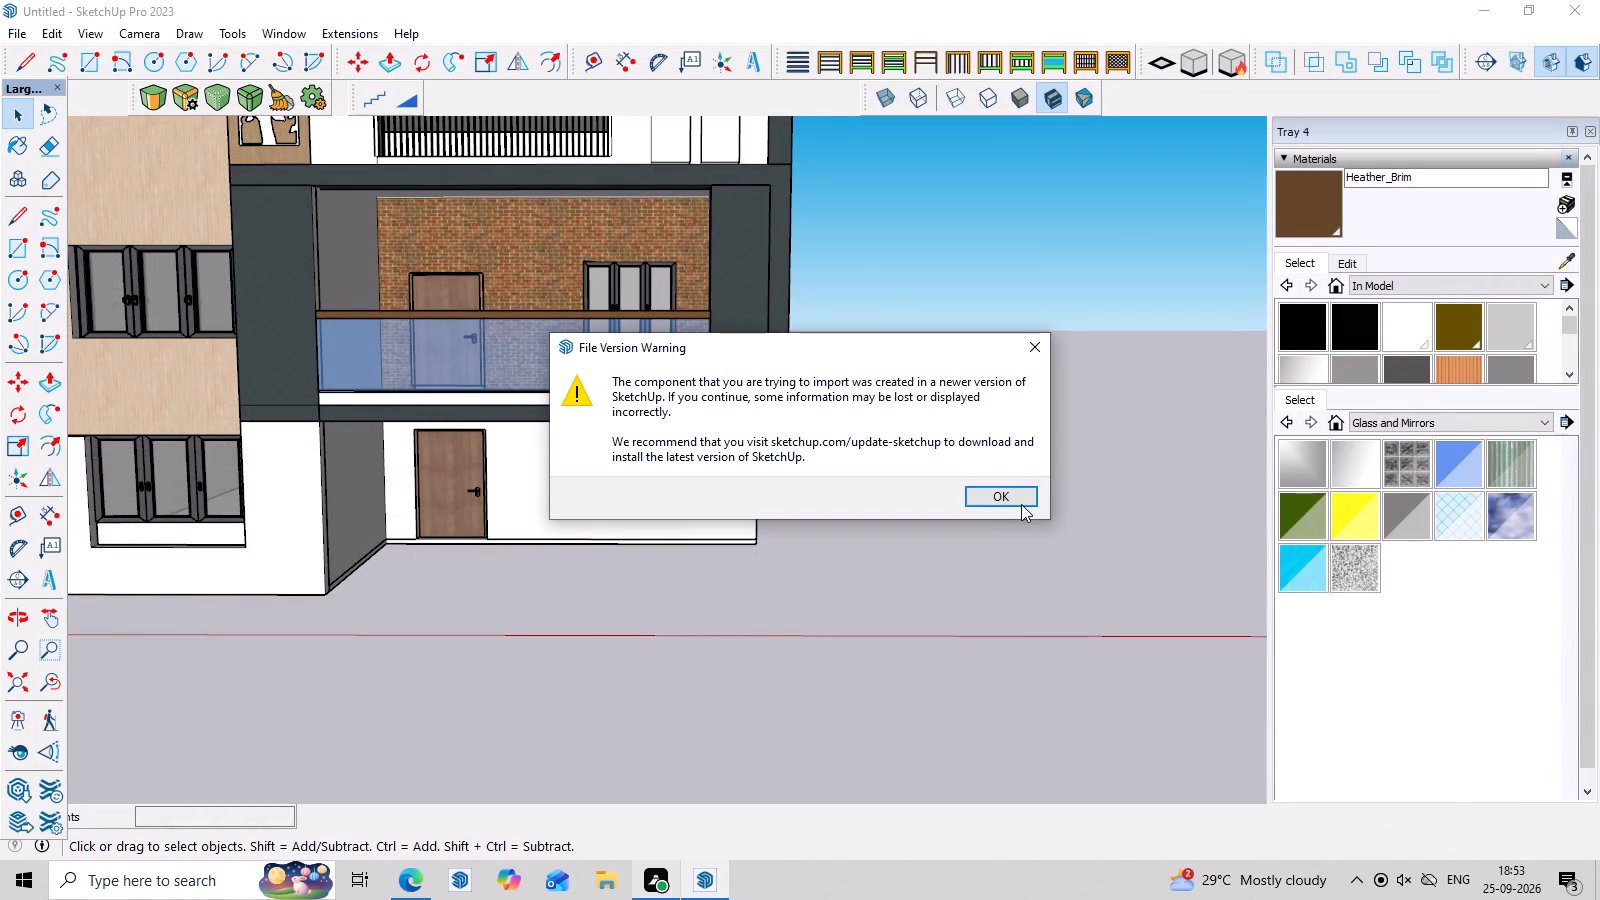
{"action": "left_click", "coordinate": [1021, 505]}
{"action": "scroll", "coordinate": [892, 676], "scroll_direction": "down", "scroll_amount": 3}
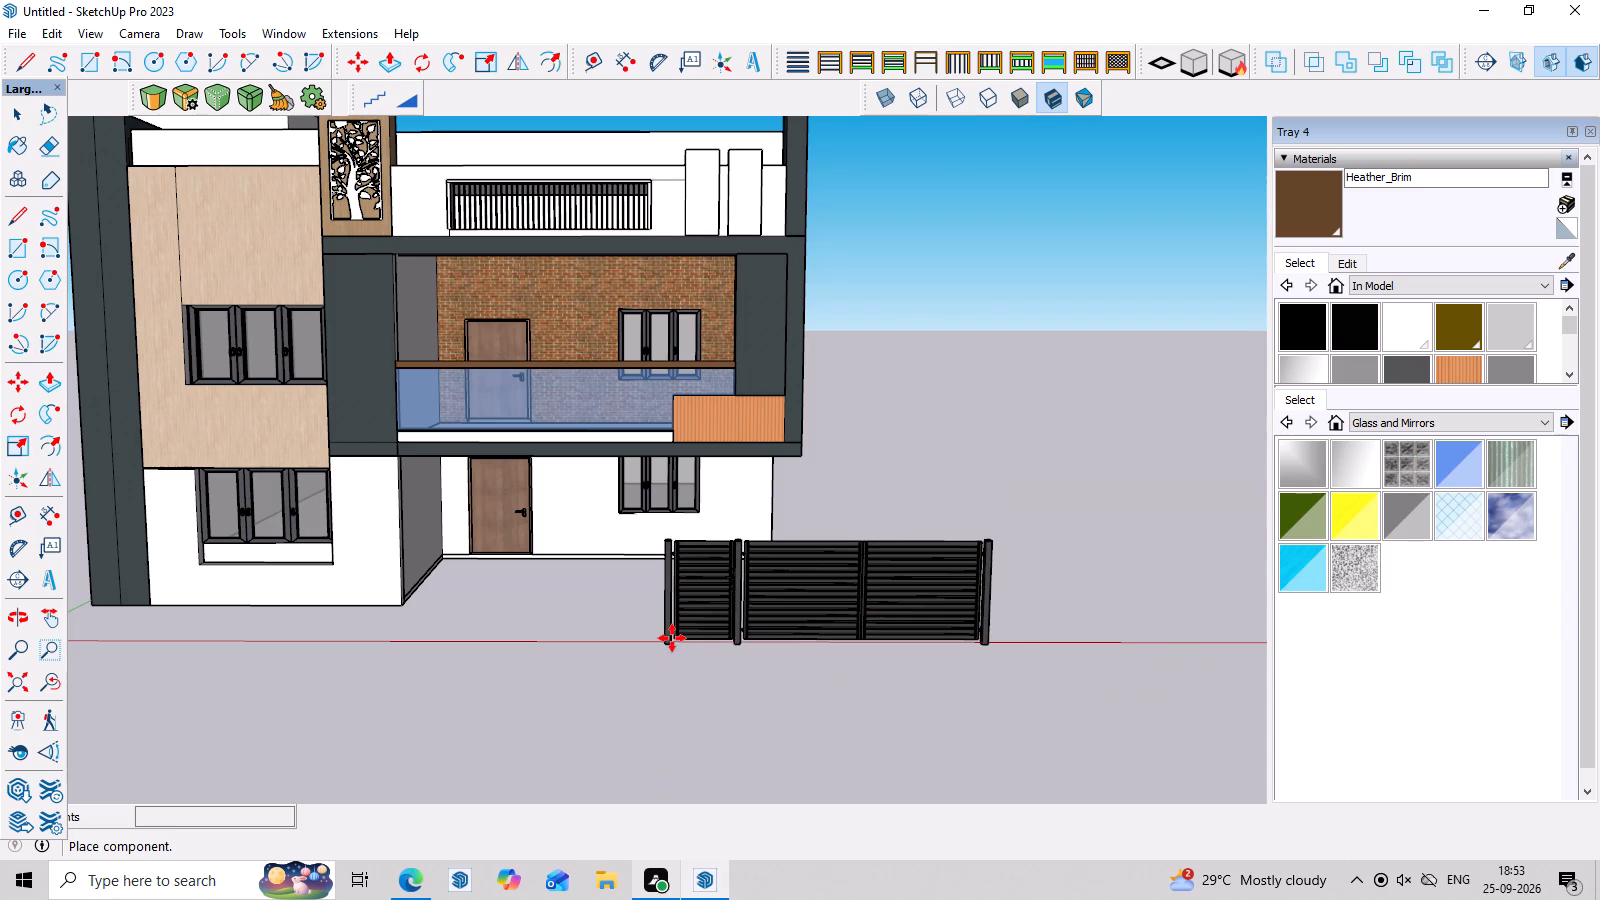
{"action": "left_click", "coordinate": [672, 638]}
Scale the gate along the red and green axes from its end-post edge, by factors of about 1.00 and -0.78.
{"action": "scroll", "coordinate": [984, 610], "scroll_direction": "up", "scroll_amount": 8}
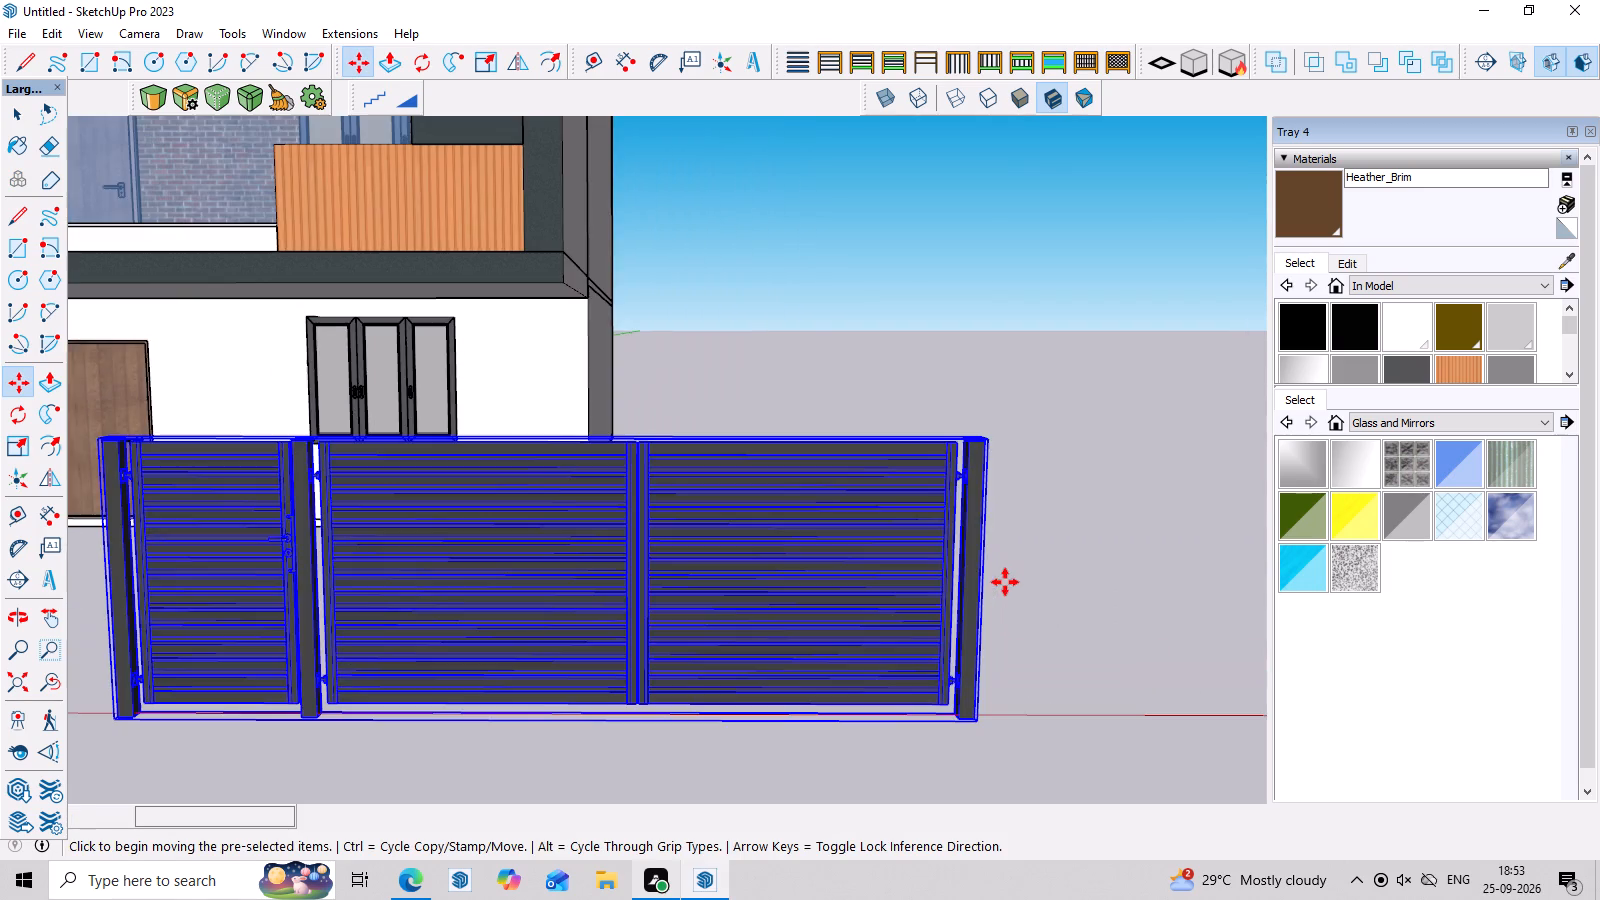
{"action": "middle_click_drag", "start_coordinate": [1082, 630], "coordinate": [1225, 566]}
{"action": "scroll", "coordinate": [1223, 582], "scroll_direction": "down", "scroll_amount": 7}
{"action": "middle_click_drag", "start_coordinate": [1223, 582], "coordinate": [1149, 619]}
{"action": "scroll", "coordinate": [1149, 619], "scroll_direction": "up", "scroll_amount": 2}
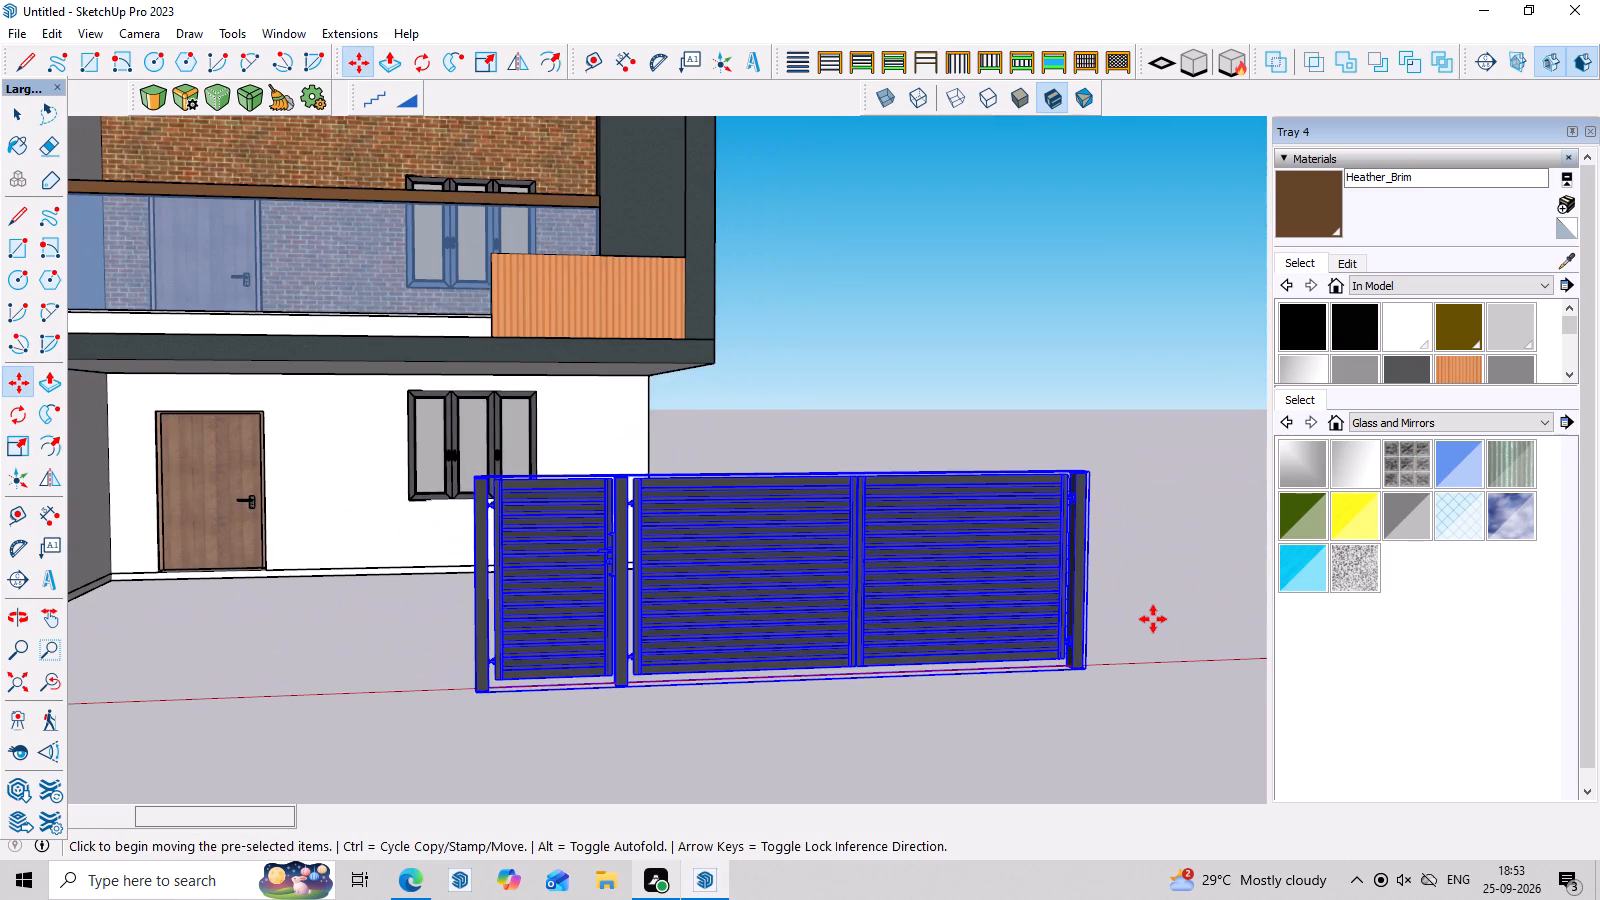
{"action": "key", "text": "s"}
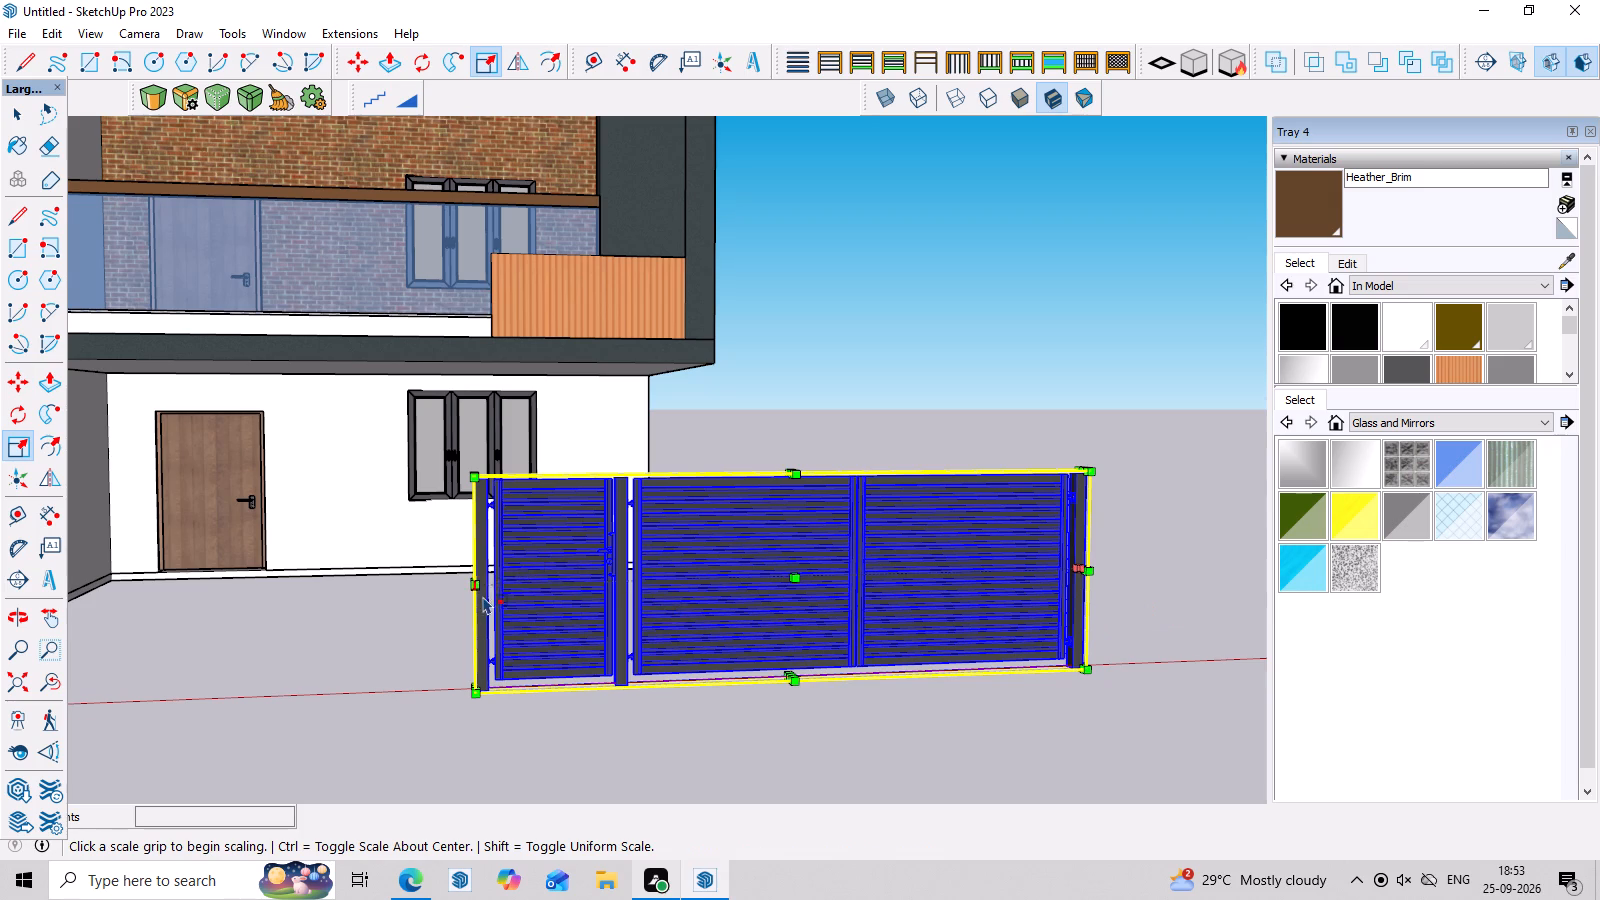
{"action": "middle_click_drag", "start_coordinate": [487, 597], "coordinate": [714, 644]}
{"action": "scroll", "coordinate": [782, 649], "scroll_direction": "up", "scroll_amount": 3}
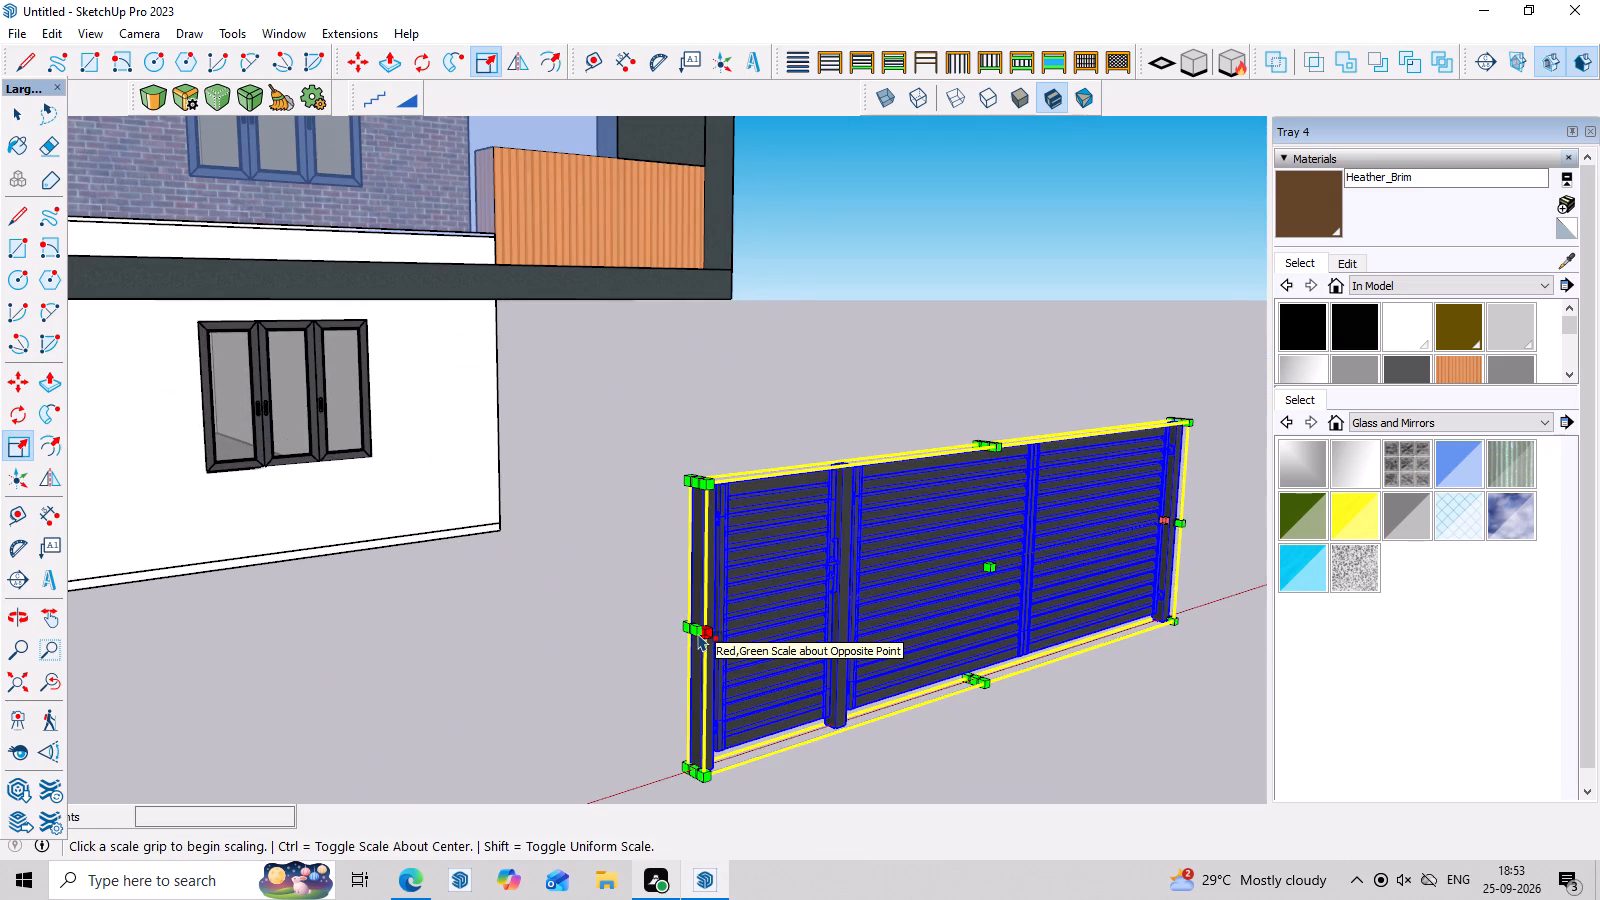
{"action": "left_click", "coordinate": [706, 631]}
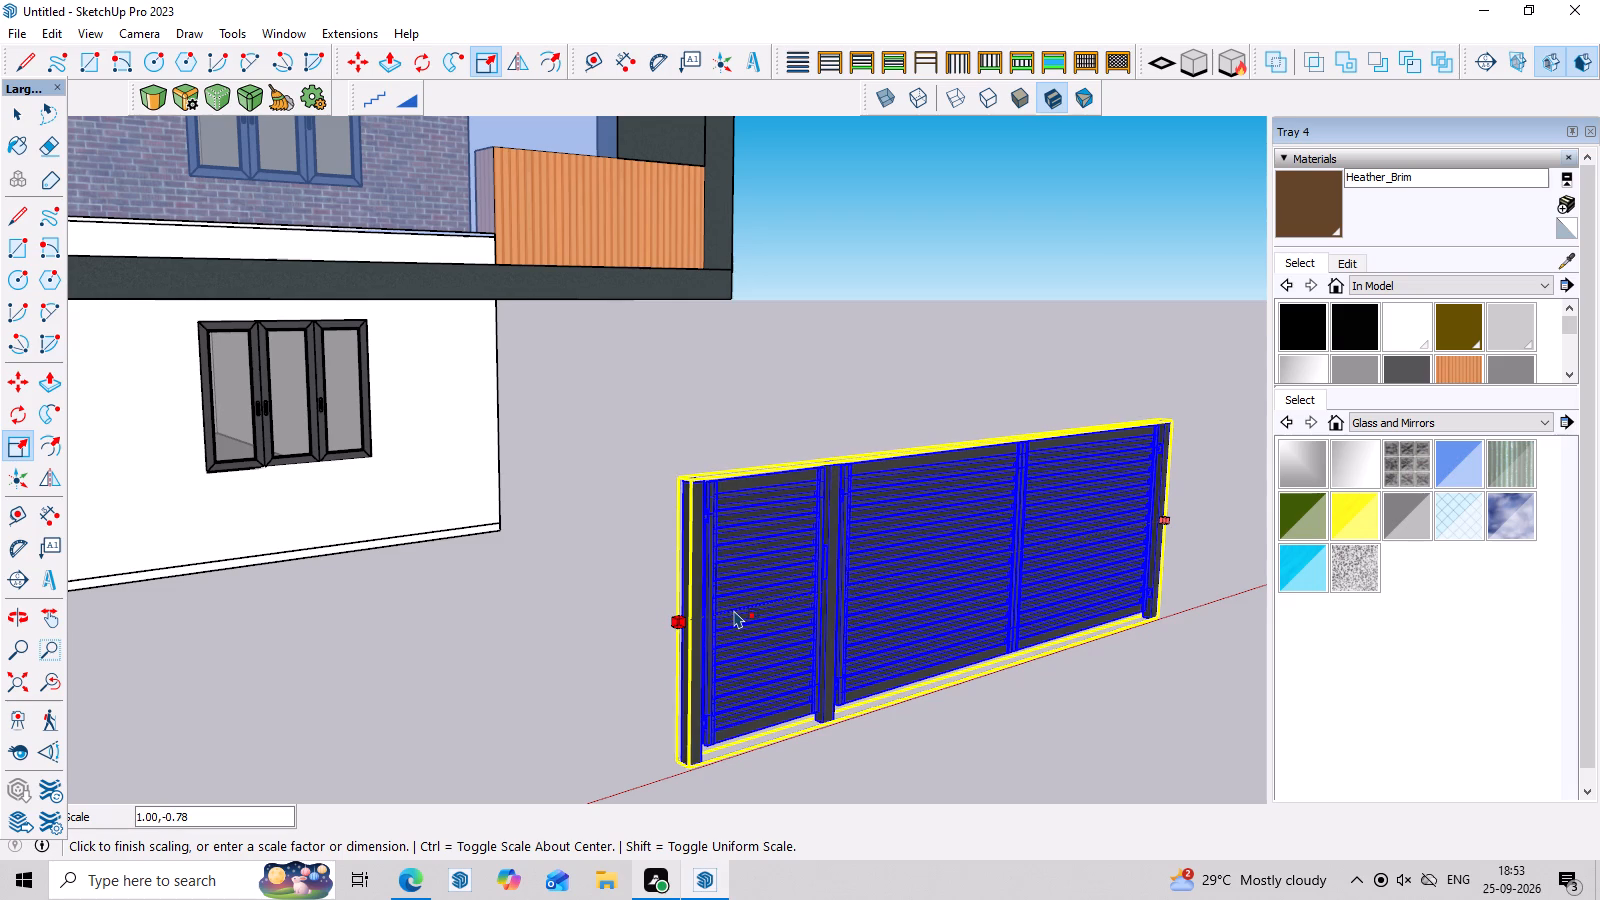
{"action": "left_click", "coordinate": [734, 610]}
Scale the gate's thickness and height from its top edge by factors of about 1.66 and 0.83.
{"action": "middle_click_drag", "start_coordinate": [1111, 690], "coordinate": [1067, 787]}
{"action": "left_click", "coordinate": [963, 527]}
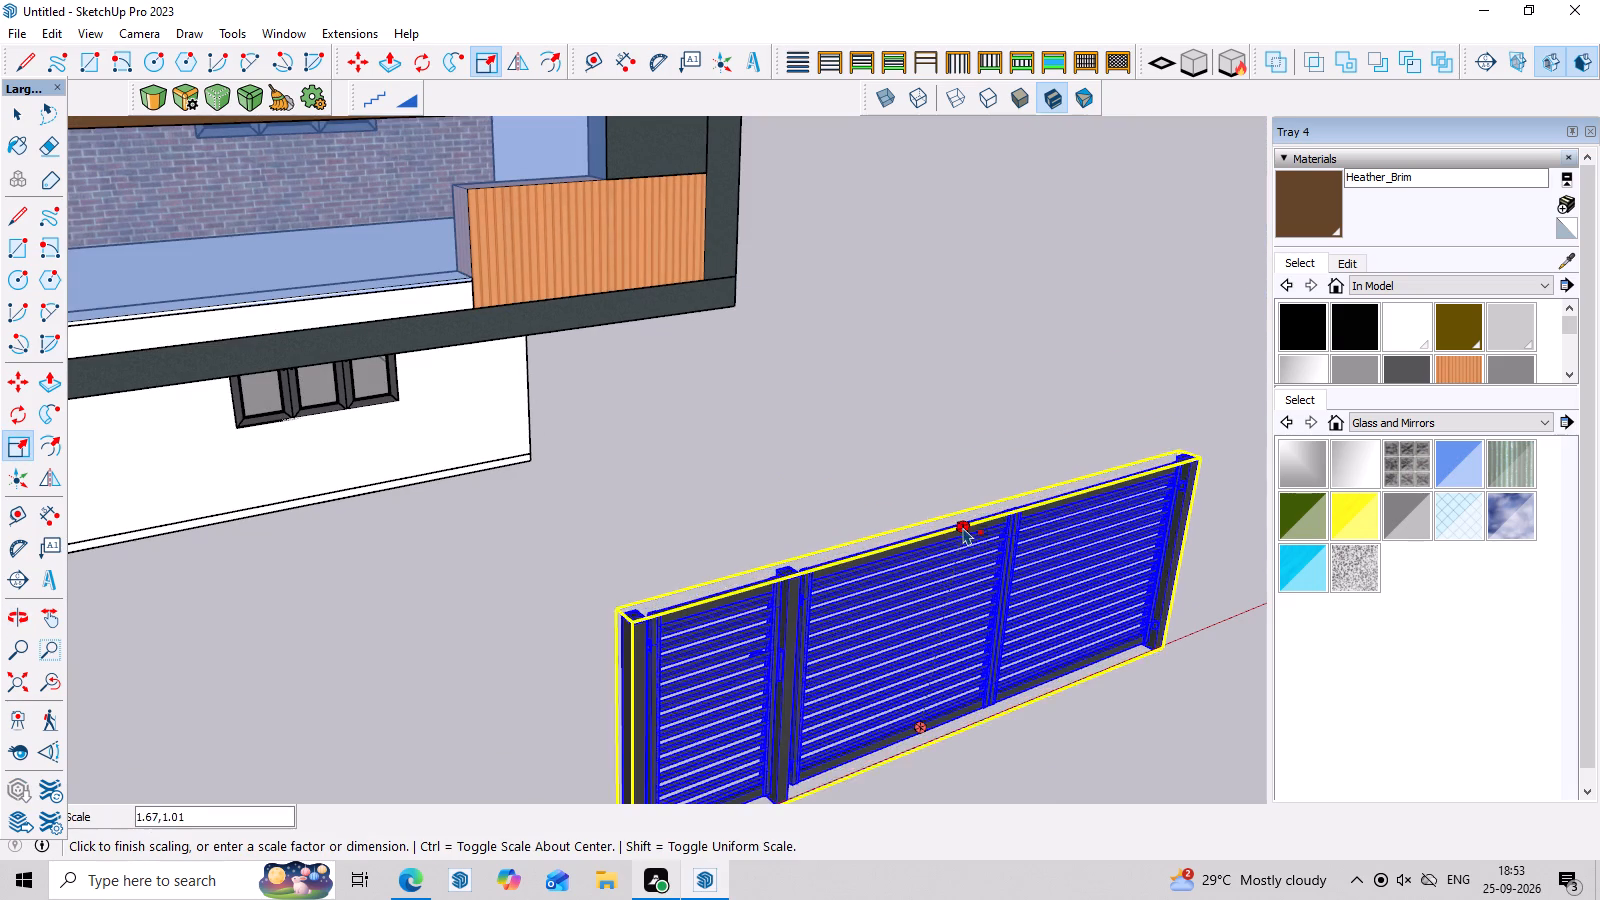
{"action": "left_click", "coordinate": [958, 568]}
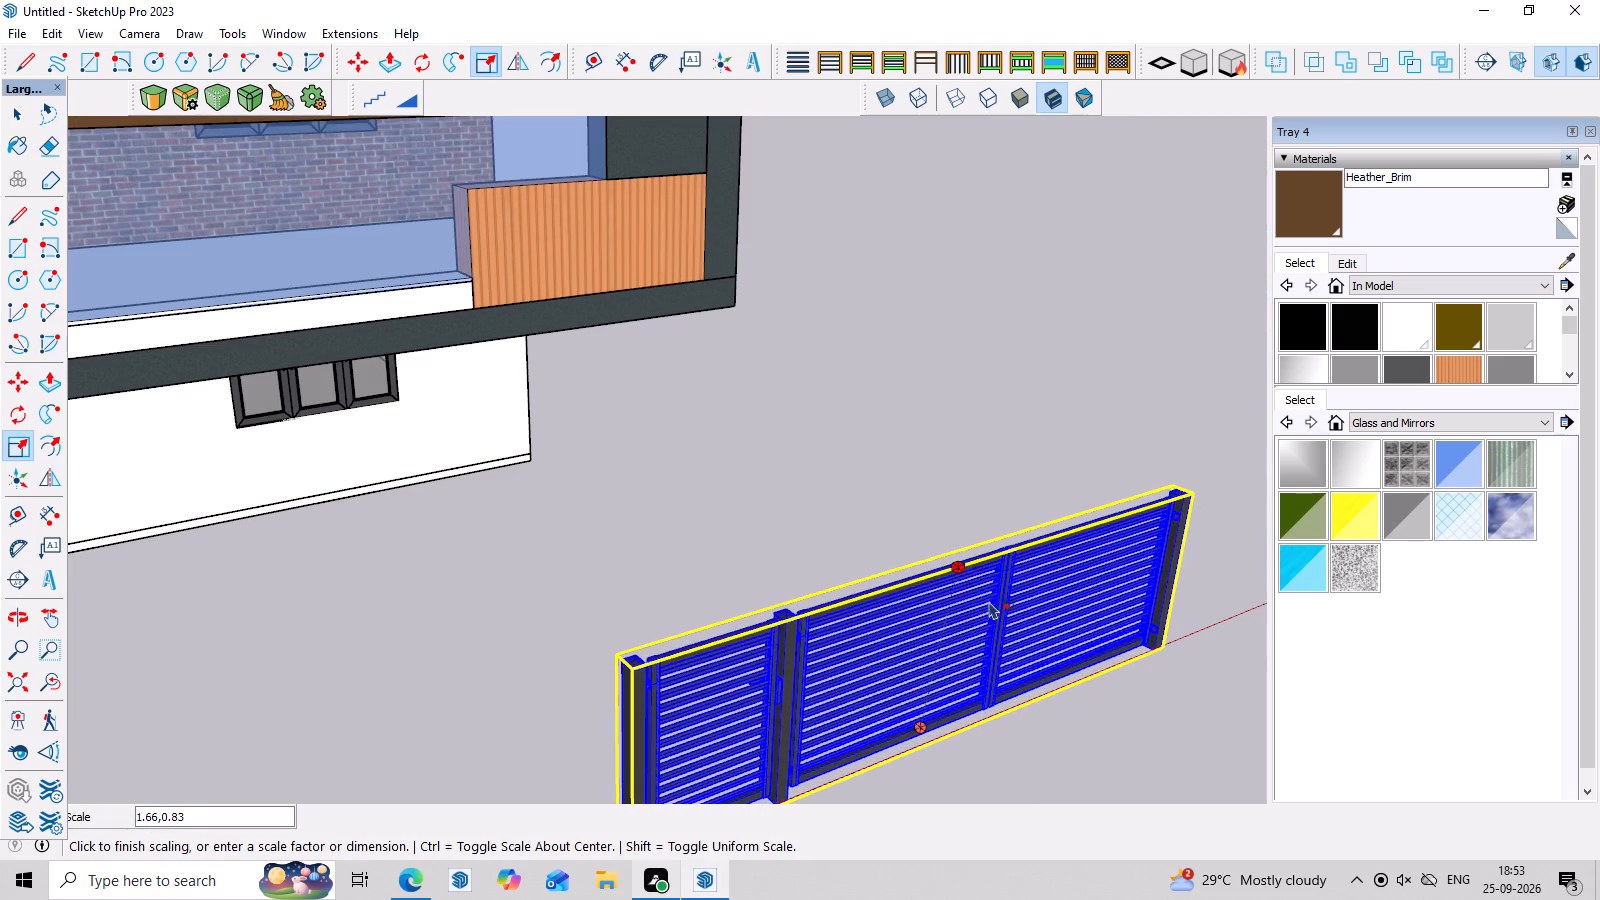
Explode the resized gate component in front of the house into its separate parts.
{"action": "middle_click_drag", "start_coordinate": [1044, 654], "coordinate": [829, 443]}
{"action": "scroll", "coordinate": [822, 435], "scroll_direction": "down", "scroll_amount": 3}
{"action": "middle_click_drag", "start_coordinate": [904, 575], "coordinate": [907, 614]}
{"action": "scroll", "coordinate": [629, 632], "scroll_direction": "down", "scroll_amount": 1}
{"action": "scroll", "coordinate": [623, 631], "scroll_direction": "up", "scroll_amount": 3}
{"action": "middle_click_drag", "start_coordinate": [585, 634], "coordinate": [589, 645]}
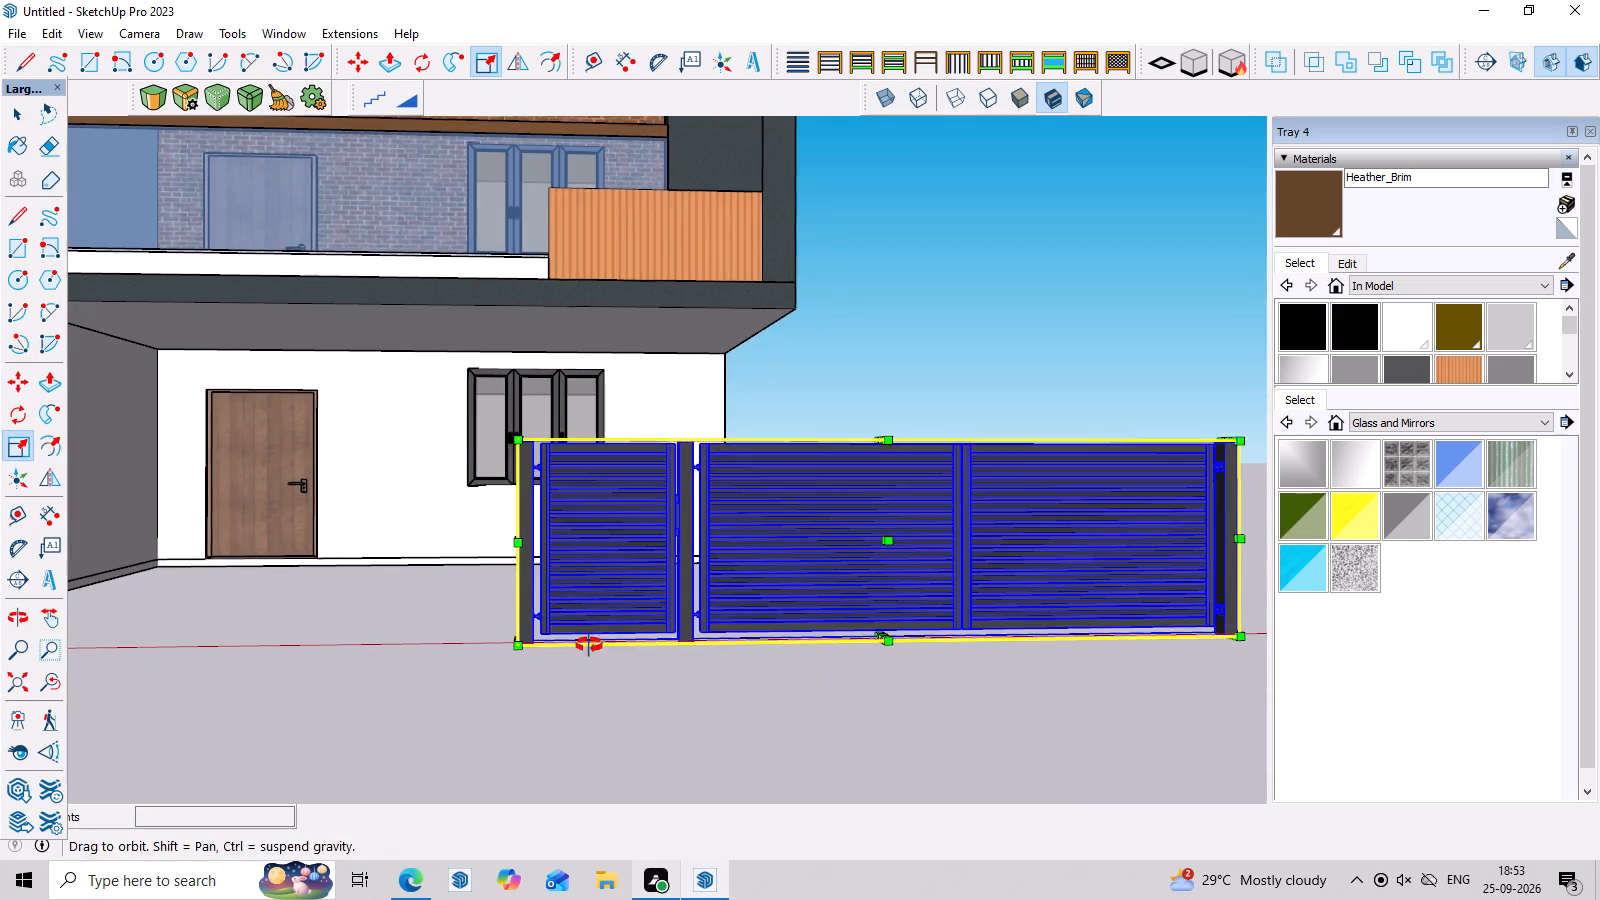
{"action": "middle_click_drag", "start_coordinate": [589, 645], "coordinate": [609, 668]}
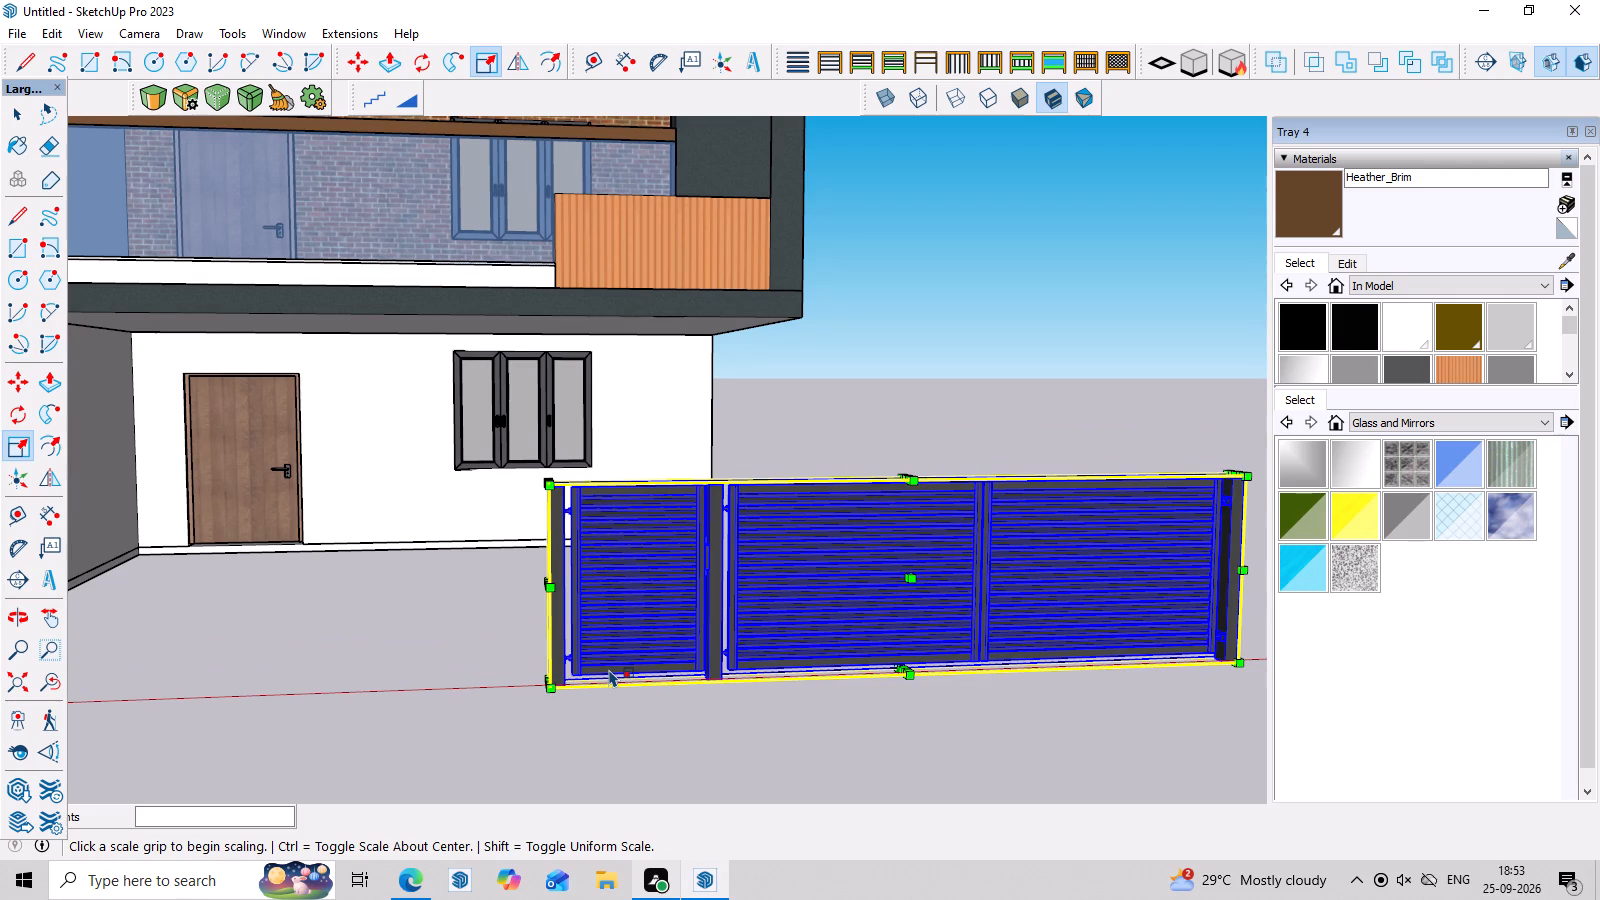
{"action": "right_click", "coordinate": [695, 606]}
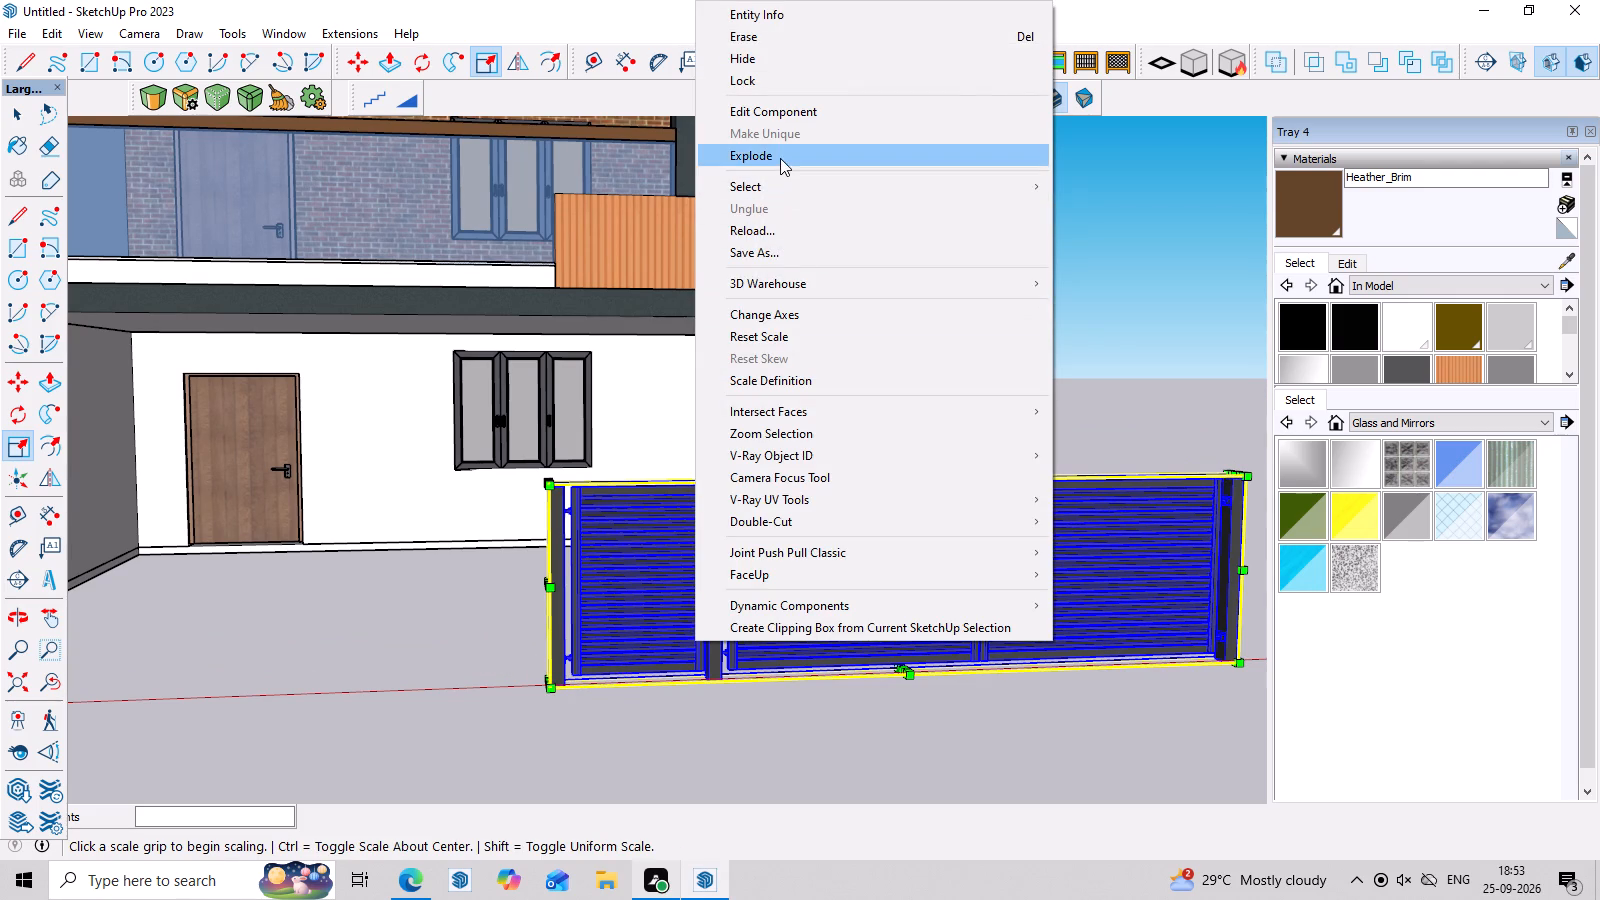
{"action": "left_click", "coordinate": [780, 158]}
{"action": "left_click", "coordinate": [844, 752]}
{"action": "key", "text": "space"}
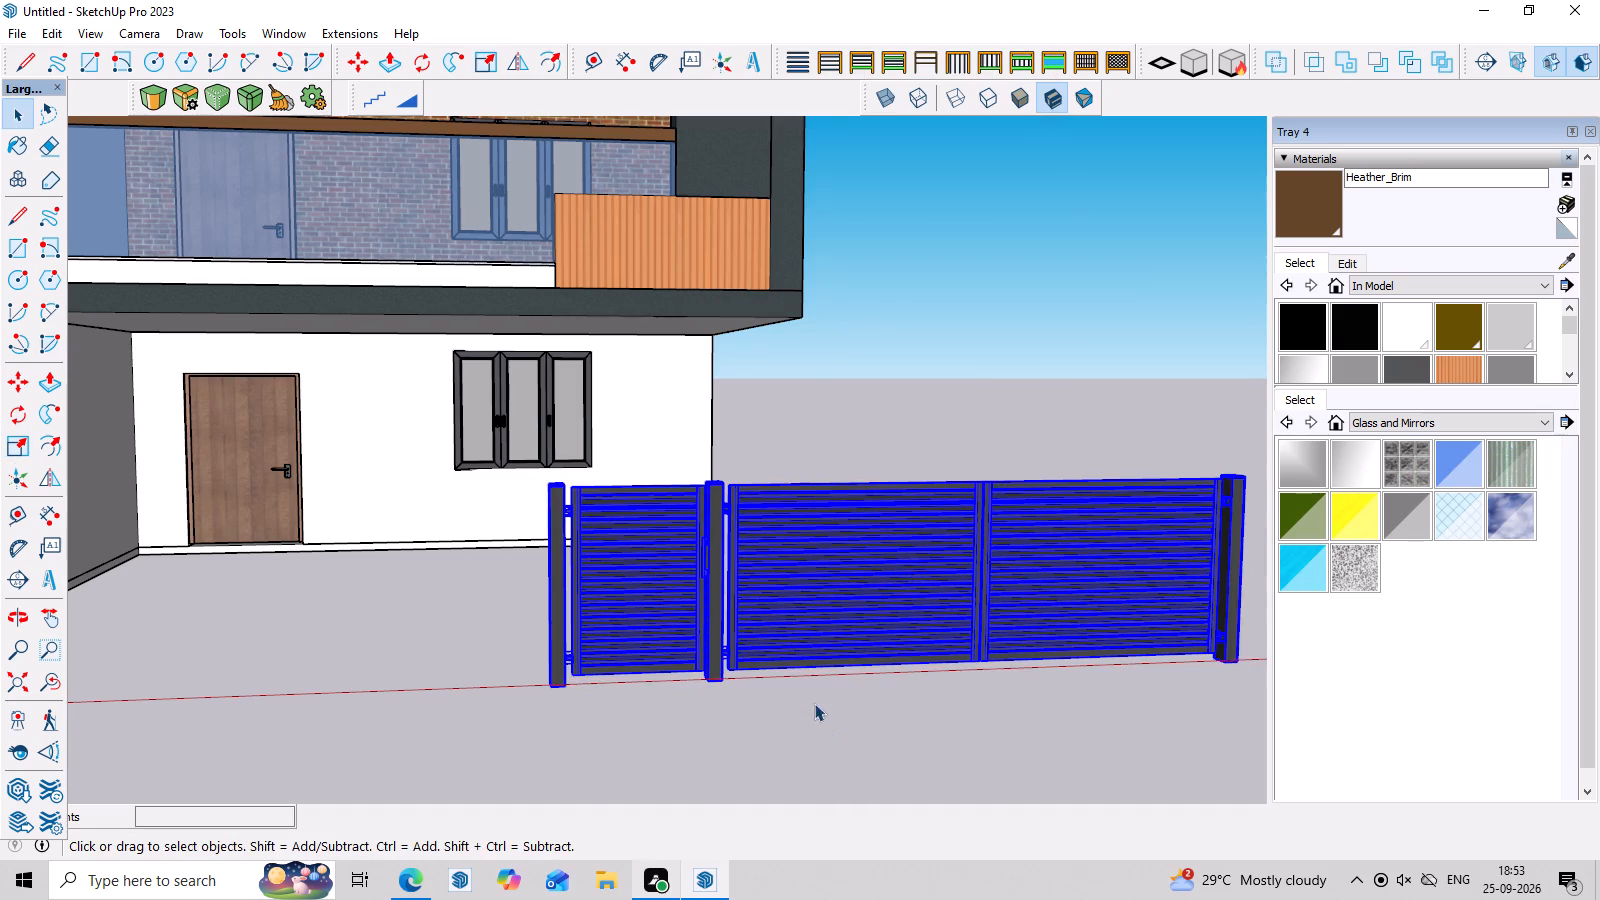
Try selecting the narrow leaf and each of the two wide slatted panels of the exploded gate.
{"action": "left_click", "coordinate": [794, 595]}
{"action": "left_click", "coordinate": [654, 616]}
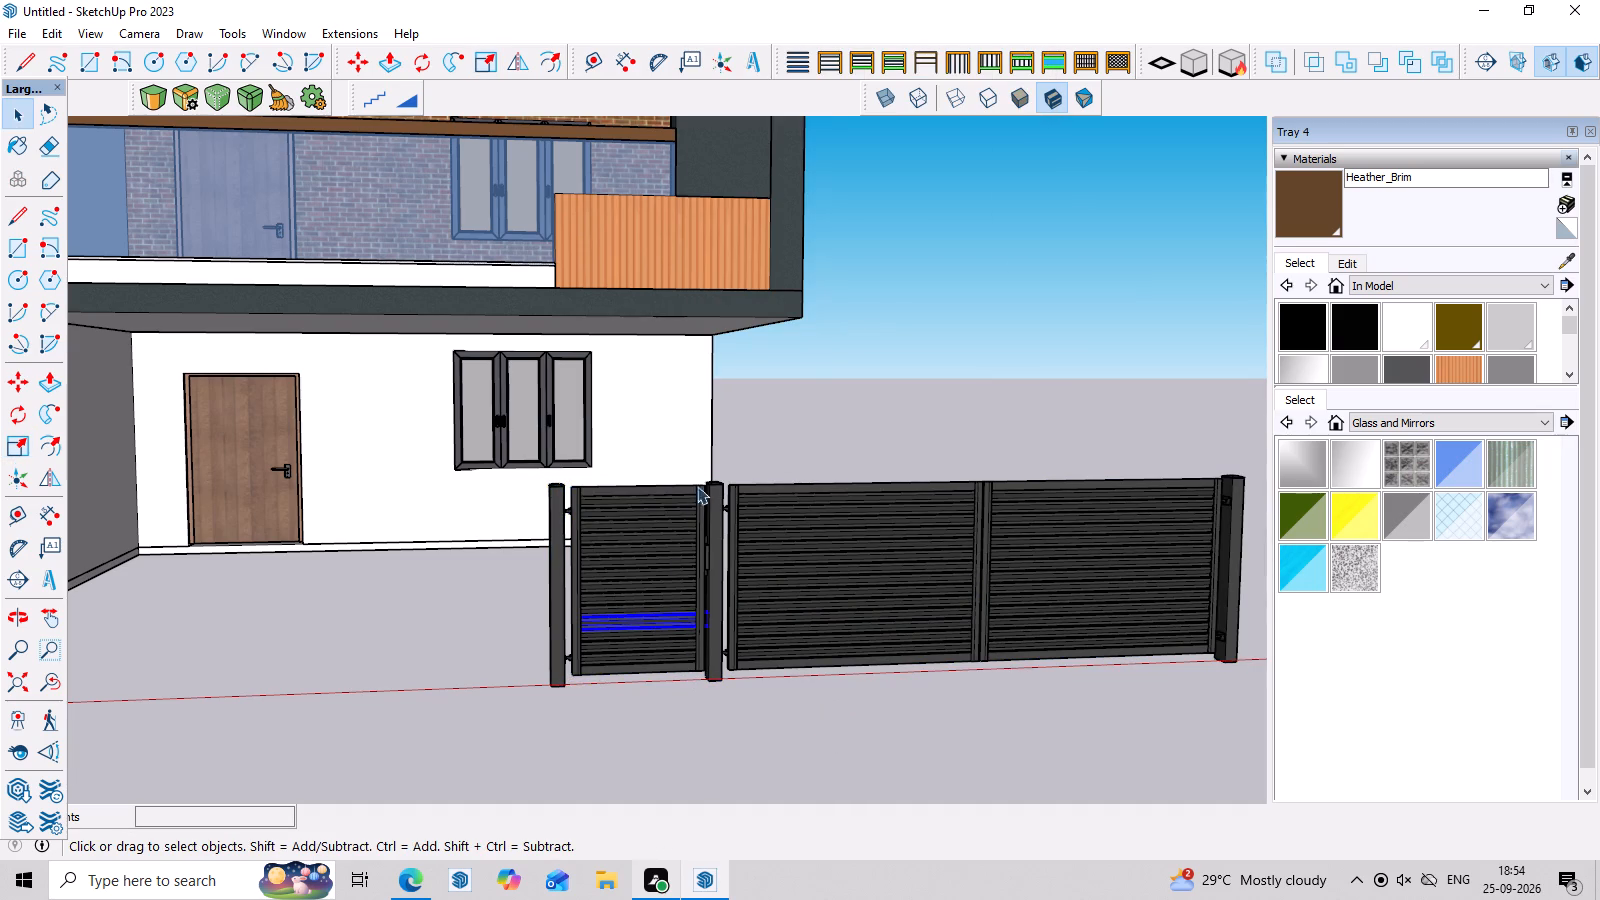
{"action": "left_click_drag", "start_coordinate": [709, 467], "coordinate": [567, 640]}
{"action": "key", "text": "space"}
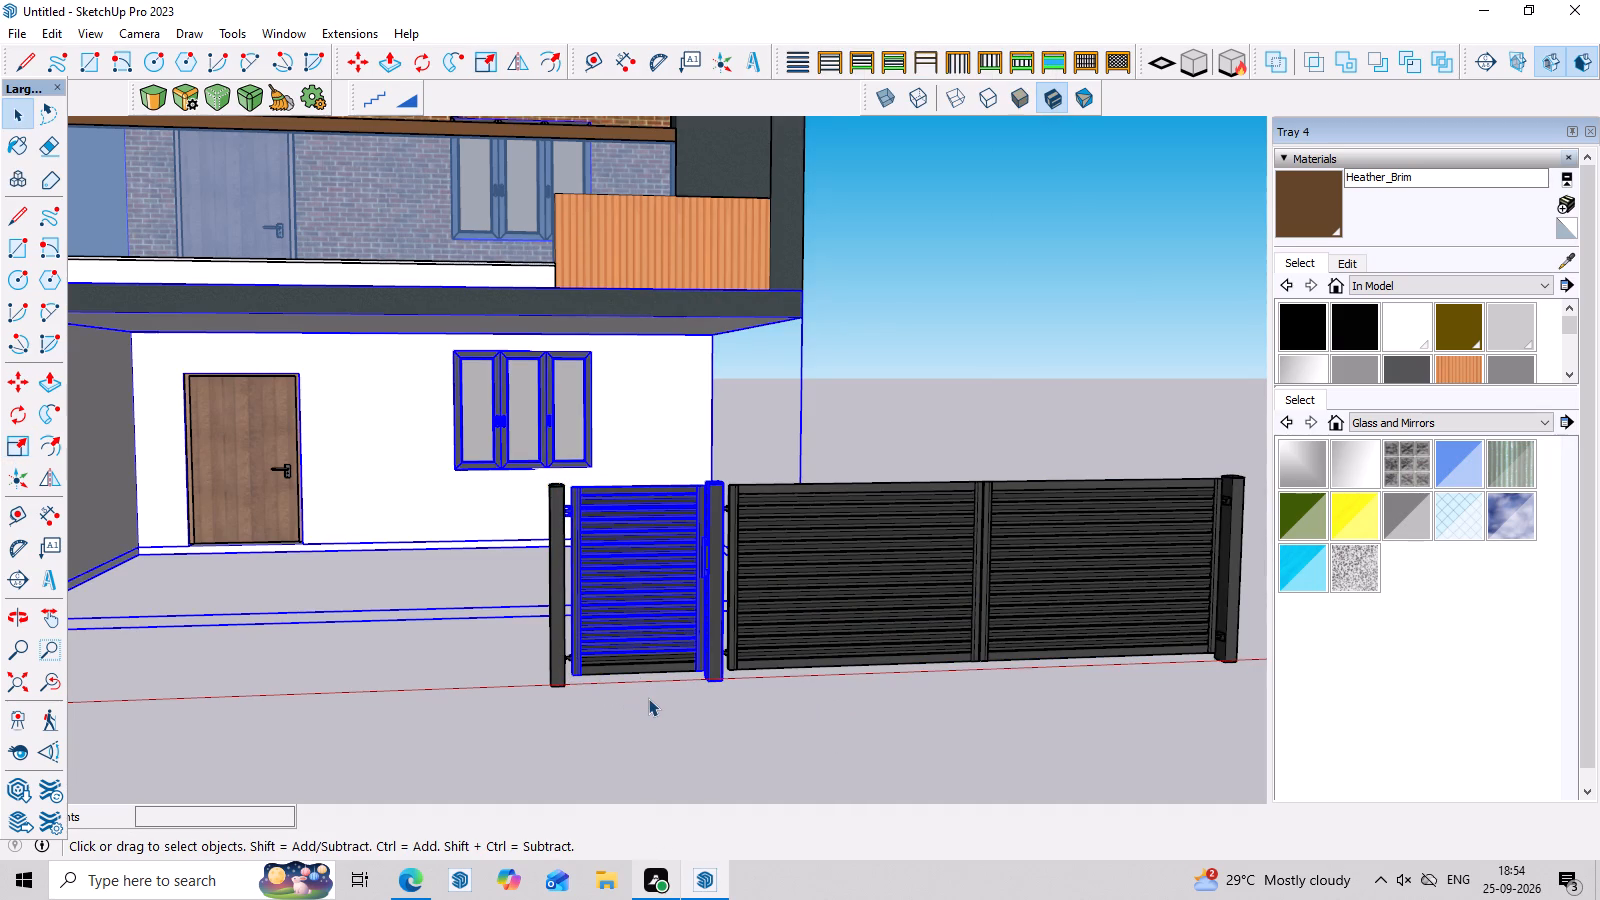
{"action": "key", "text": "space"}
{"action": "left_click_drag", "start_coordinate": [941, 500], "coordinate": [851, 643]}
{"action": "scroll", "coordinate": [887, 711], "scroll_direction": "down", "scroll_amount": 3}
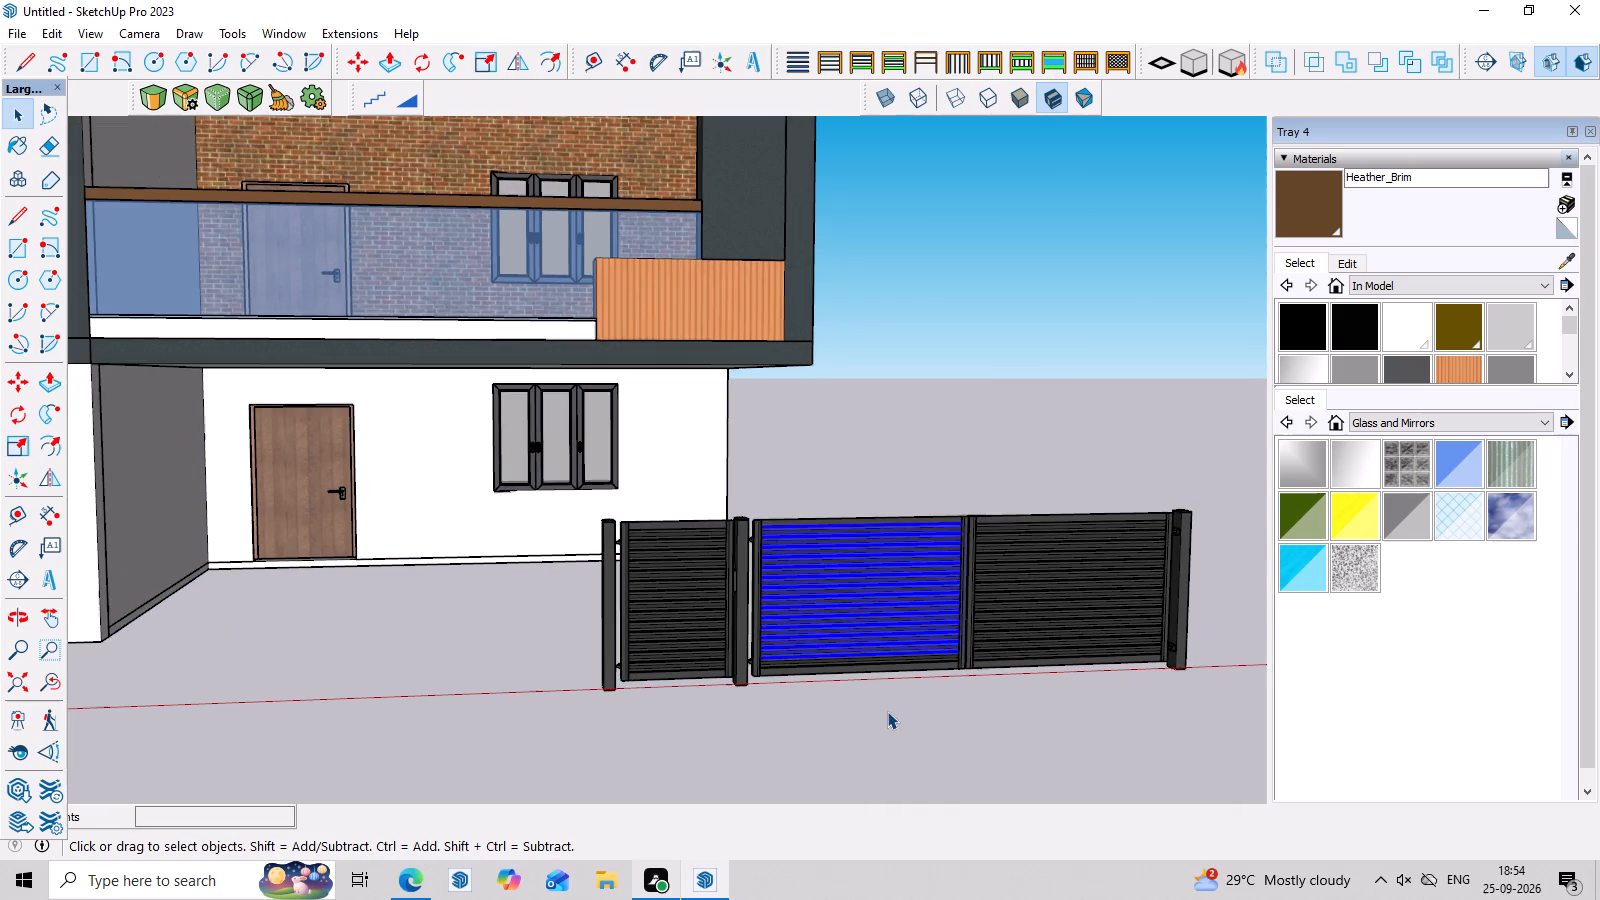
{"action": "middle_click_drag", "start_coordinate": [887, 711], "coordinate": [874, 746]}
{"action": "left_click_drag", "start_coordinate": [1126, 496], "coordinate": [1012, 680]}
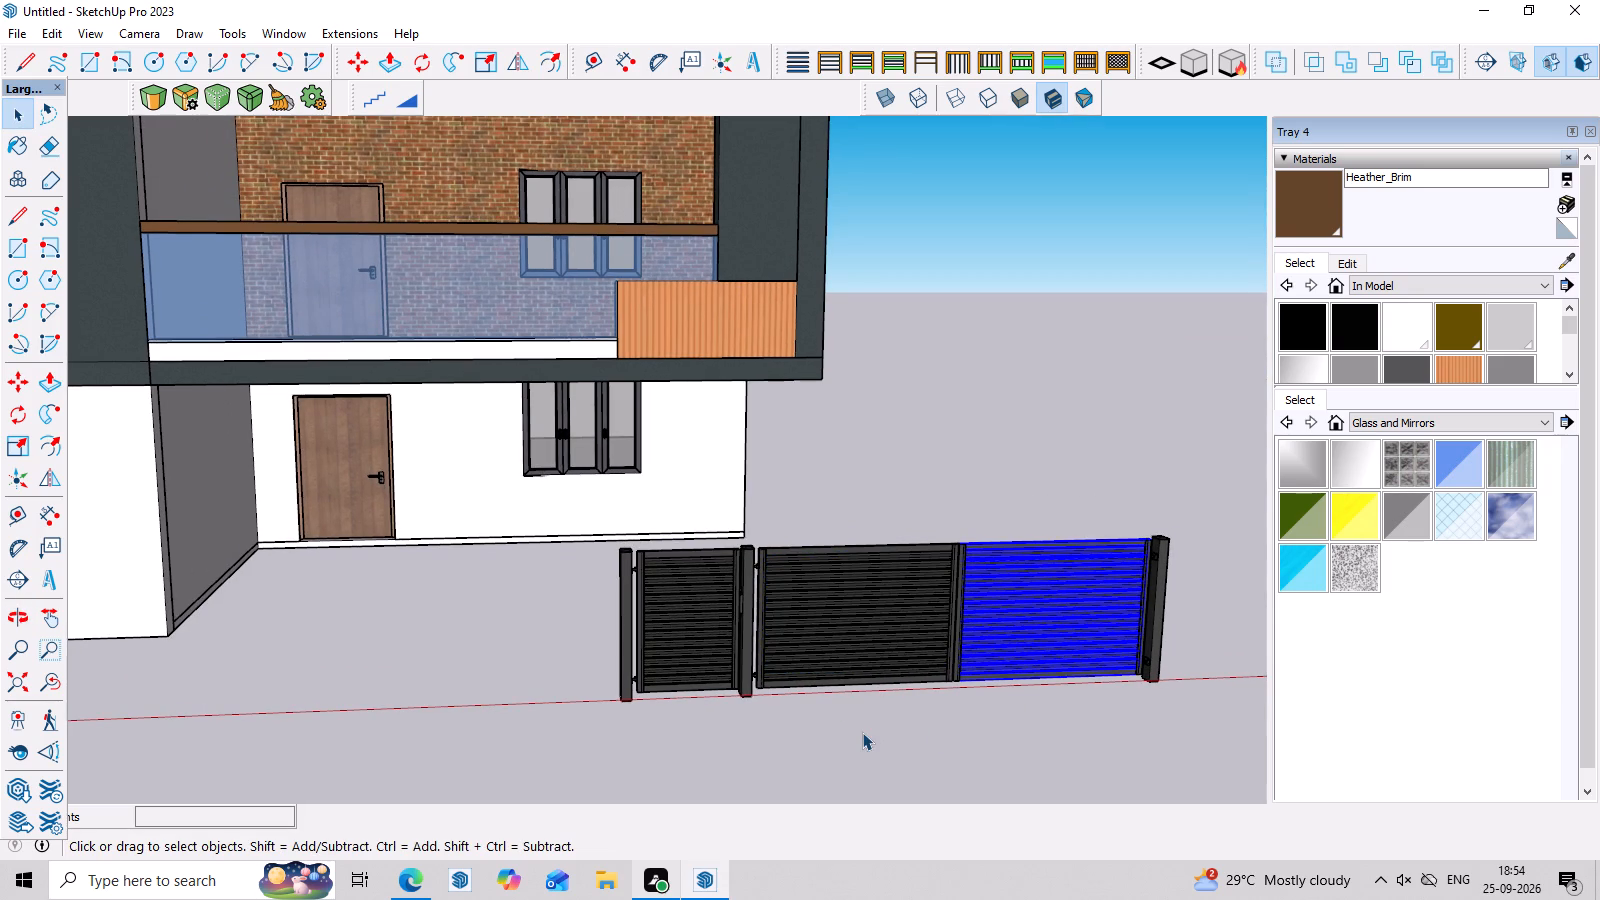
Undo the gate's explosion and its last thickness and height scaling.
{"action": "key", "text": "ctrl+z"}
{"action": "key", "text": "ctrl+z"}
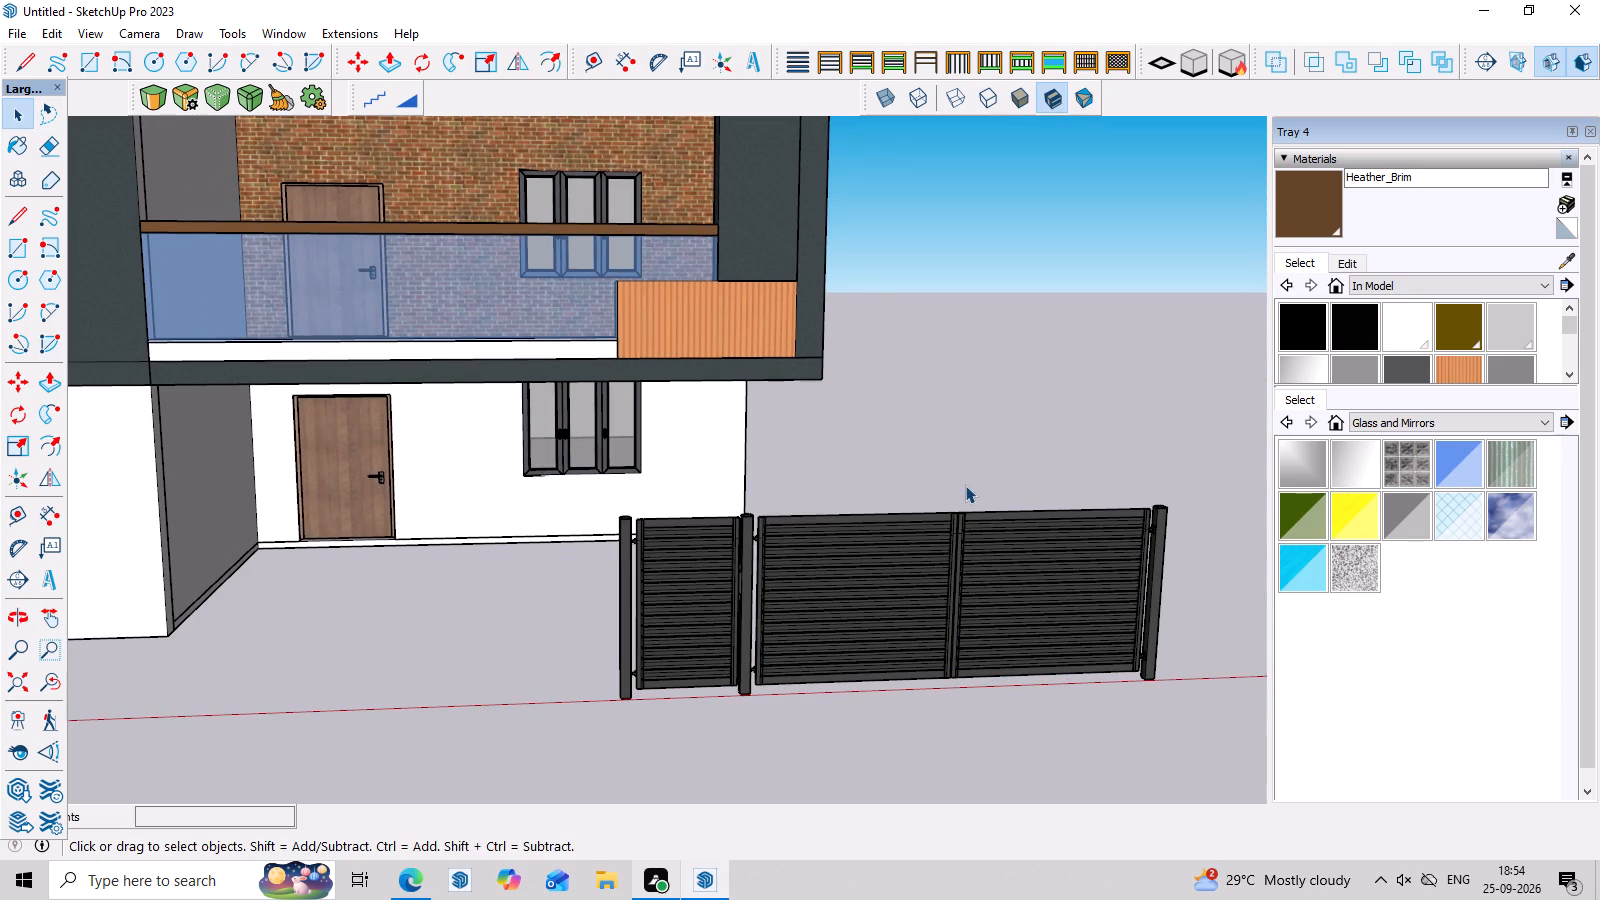
Move the whole gate component away from the house onto the open ground beyond its balcony side.
{"action": "left_click", "coordinate": [945, 576]}
{"action": "scroll", "coordinate": [720, 544], "scroll_direction": "down", "scroll_amount": 4}
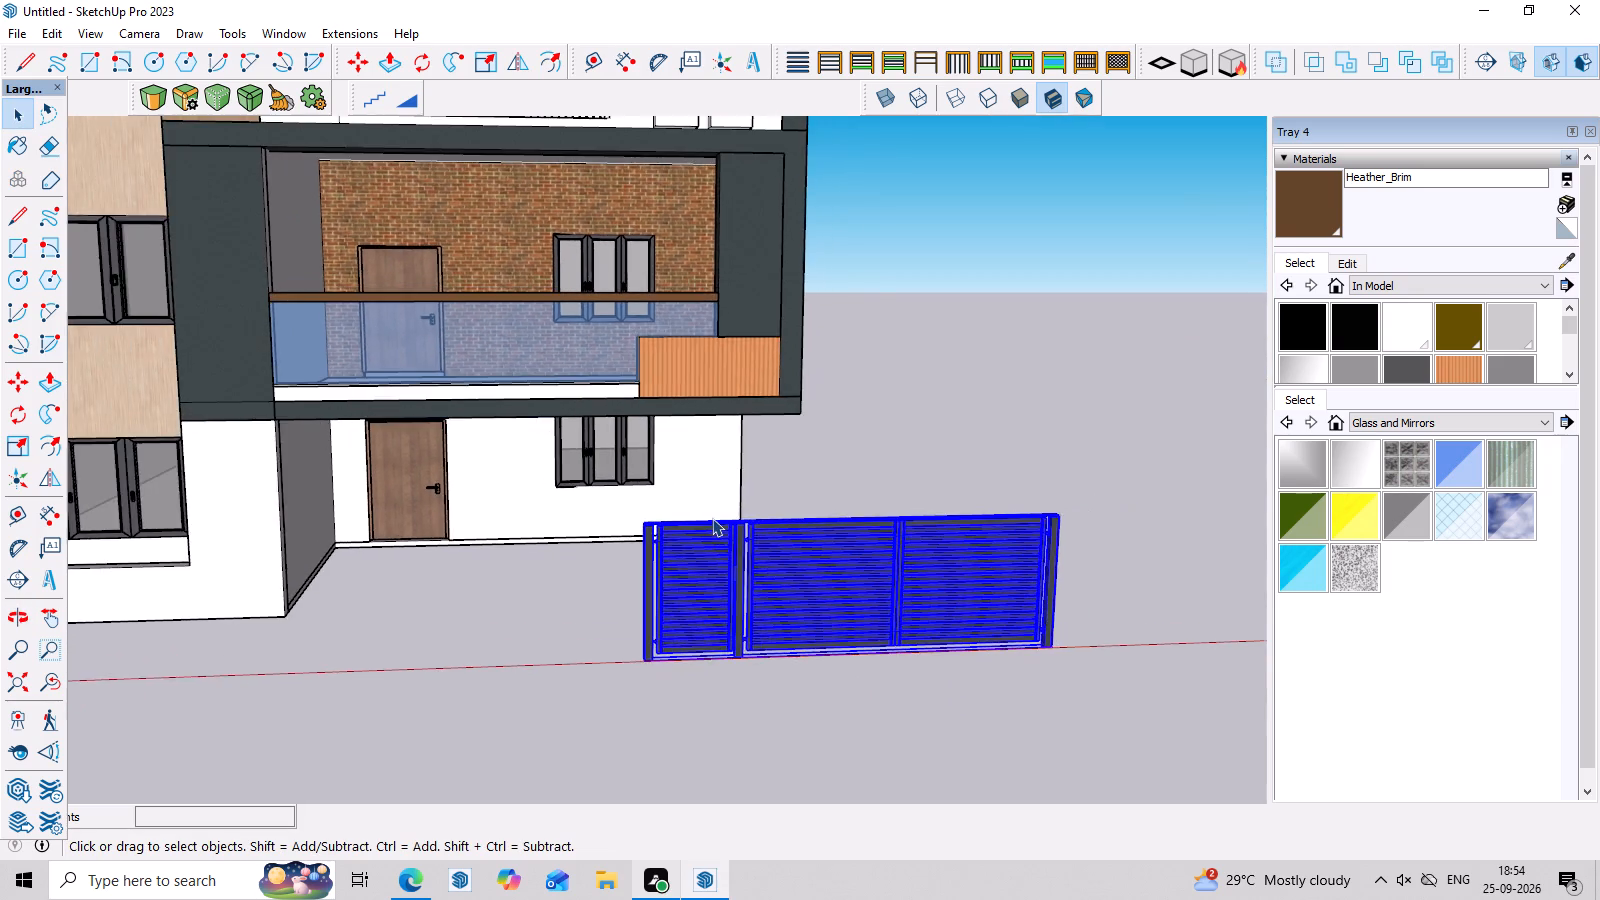
{"action": "scroll", "coordinate": [712, 518], "scroll_direction": "down", "scroll_amount": 2}
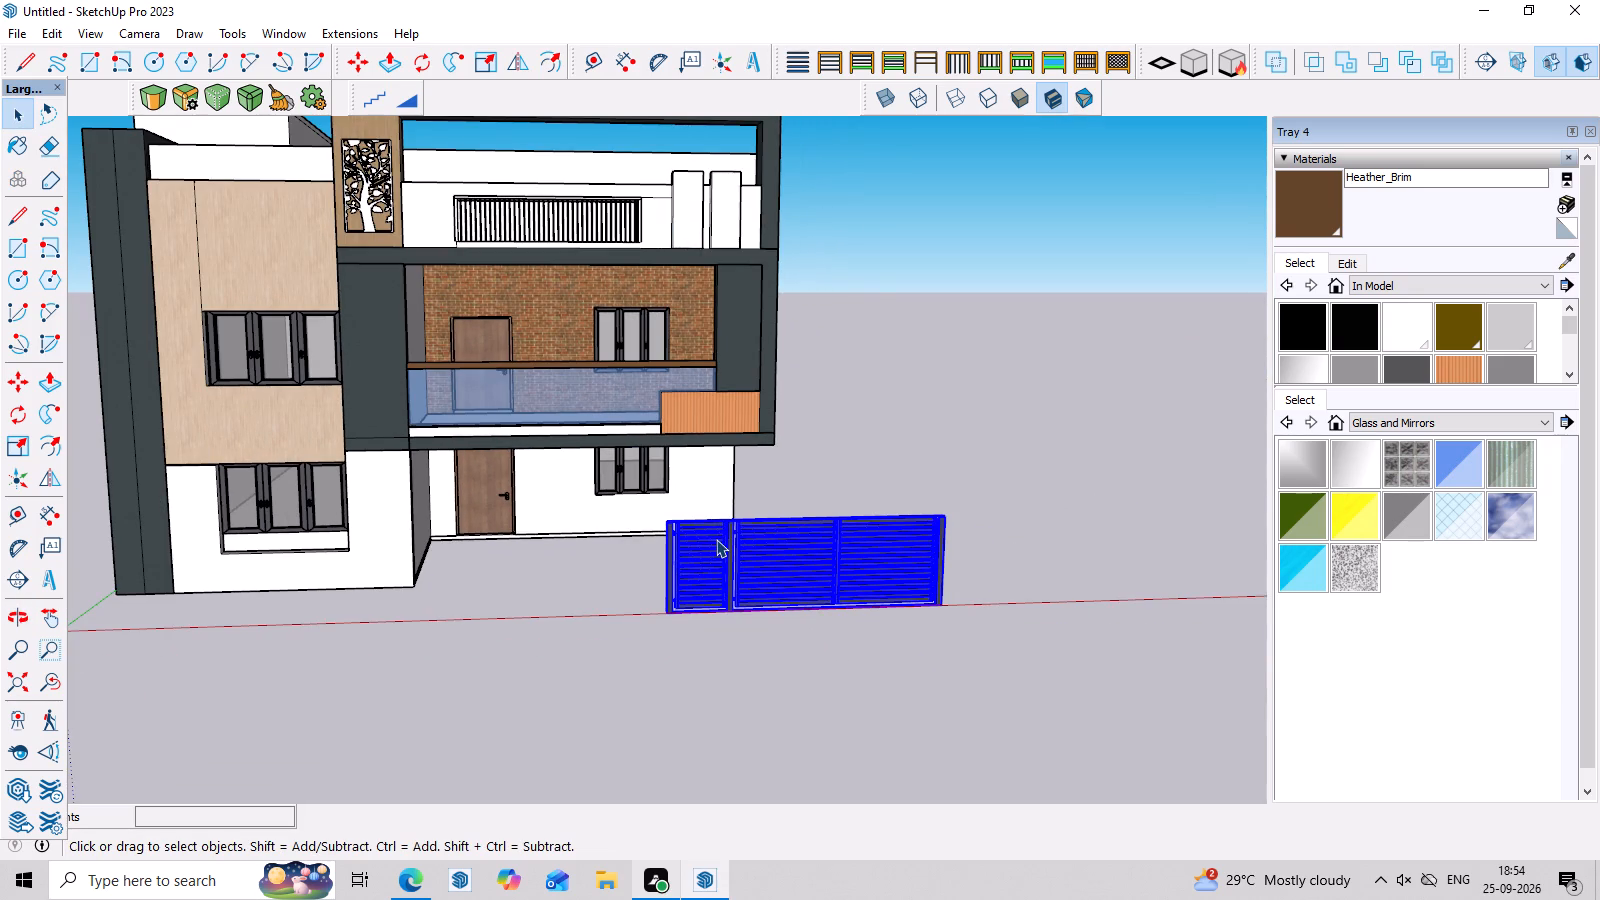
{"action": "key", "text": "m"}
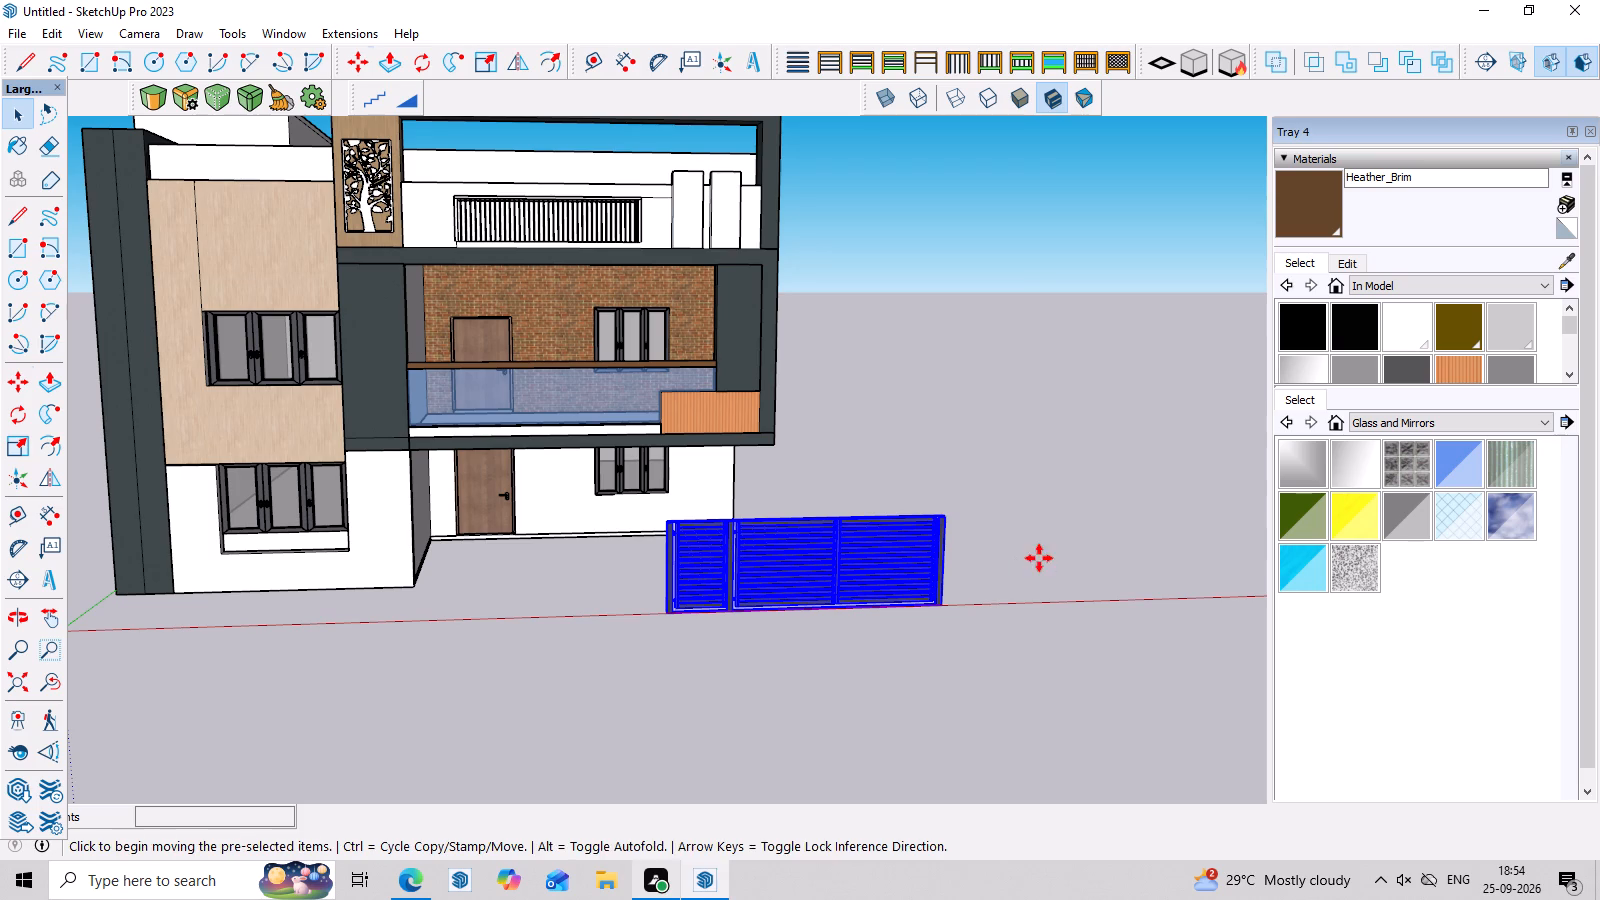
{"action": "left_click", "coordinate": [941, 601]}
{"action": "scroll", "coordinate": [1176, 533], "scroll_direction": "down", "scroll_amount": 3}
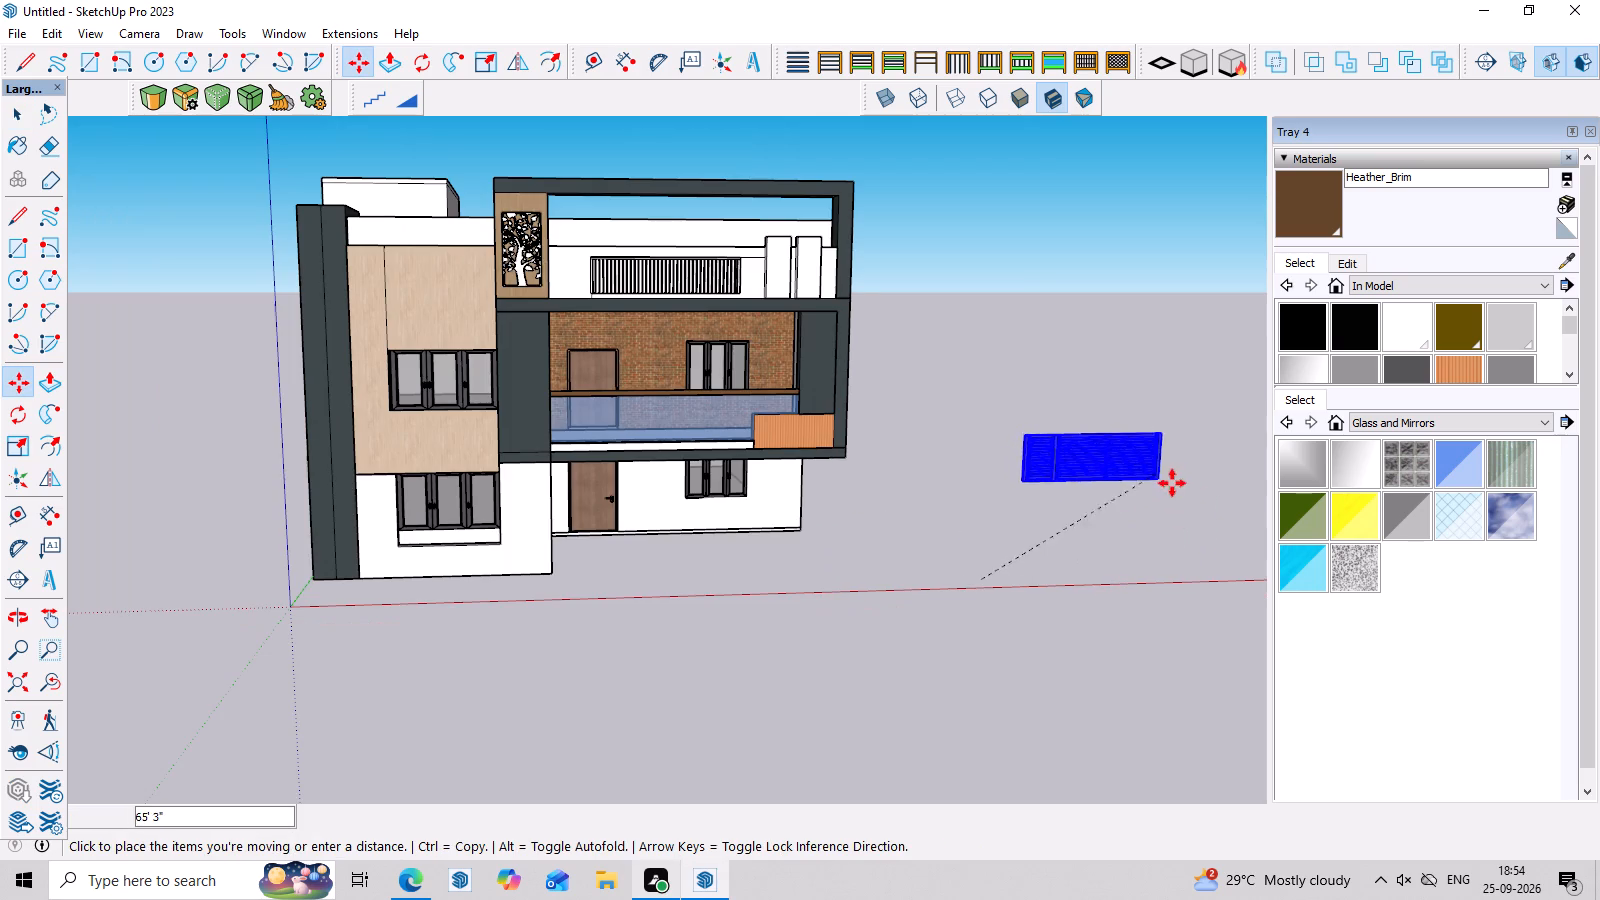
{"action": "scroll", "coordinate": [1130, 512], "scroll_direction": "down", "scroll_amount": 4}
{"action": "left_click", "coordinate": [1177, 513]}
Explode the relocated gate component beside the house into its separate parts.
{"action": "scroll", "coordinate": [1081, 533], "scroll_direction": "down", "scroll_amount": 3}
{"action": "middle_click_drag", "start_coordinate": [1075, 533], "coordinate": [1056, 611]}
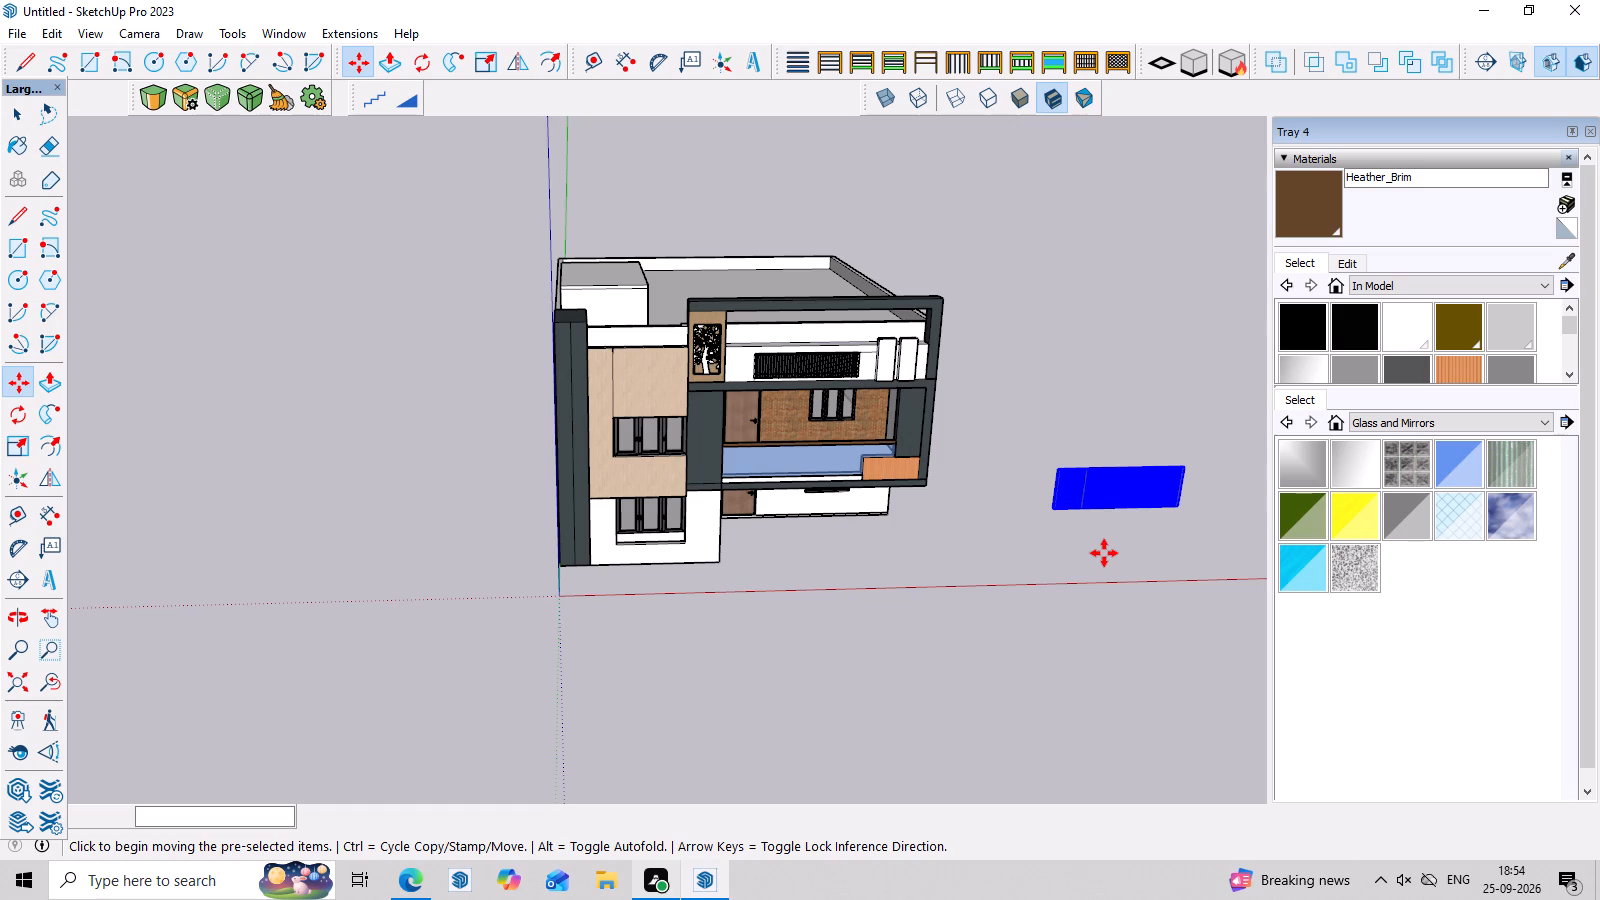
{"action": "scroll", "coordinate": [1138, 450], "scroll_direction": "up", "scroll_amount": 3}
{"action": "scroll", "coordinate": [1227, 596], "scroll_direction": "up", "scroll_amount": 1}
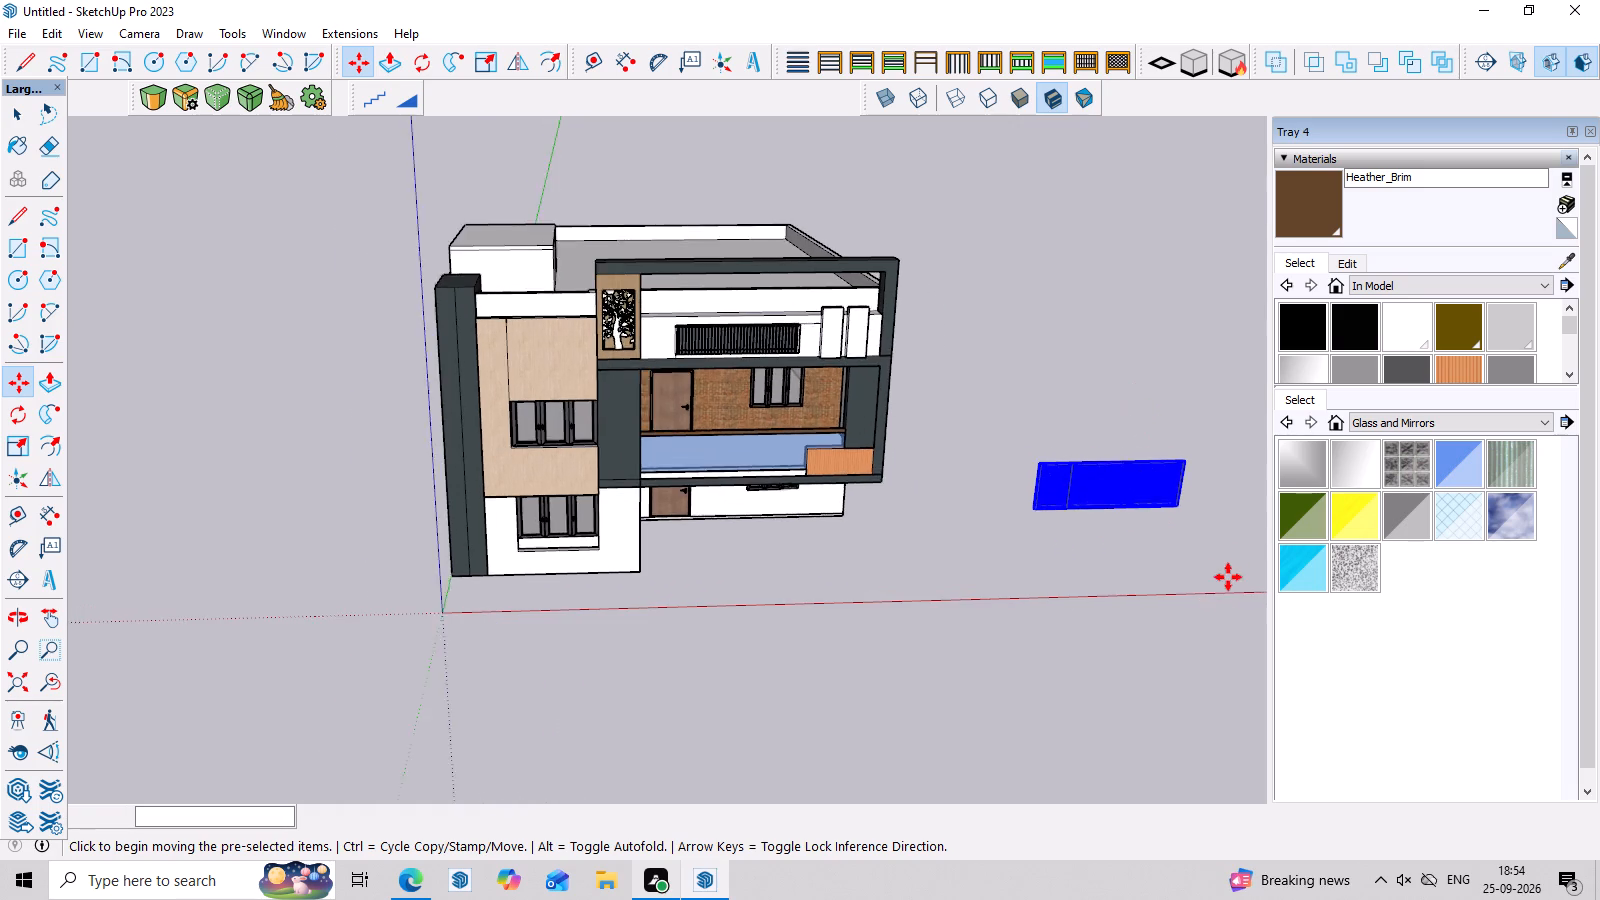
{"action": "scroll", "coordinate": [1228, 577], "scroll_direction": "up", "scroll_amount": 2}
{"action": "middle_click_drag", "start_coordinate": [1206, 384], "coordinate": [1170, 252]}
{"action": "right_click", "coordinate": [1091, 542]}
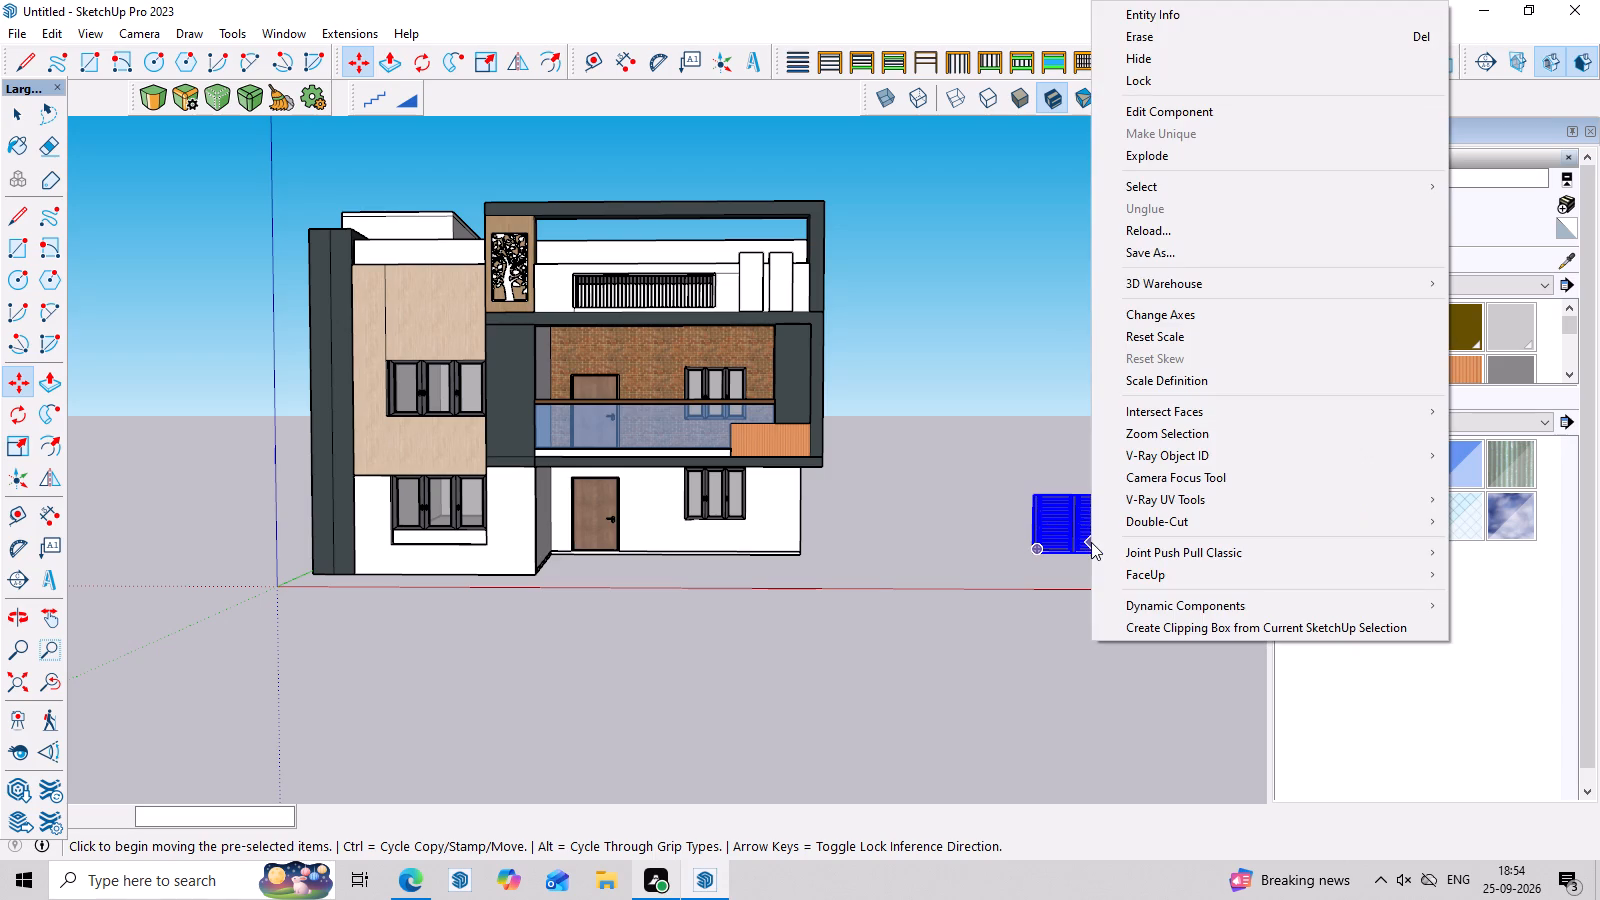
{"action": "left_click", "coordinate": [1142, 162]}
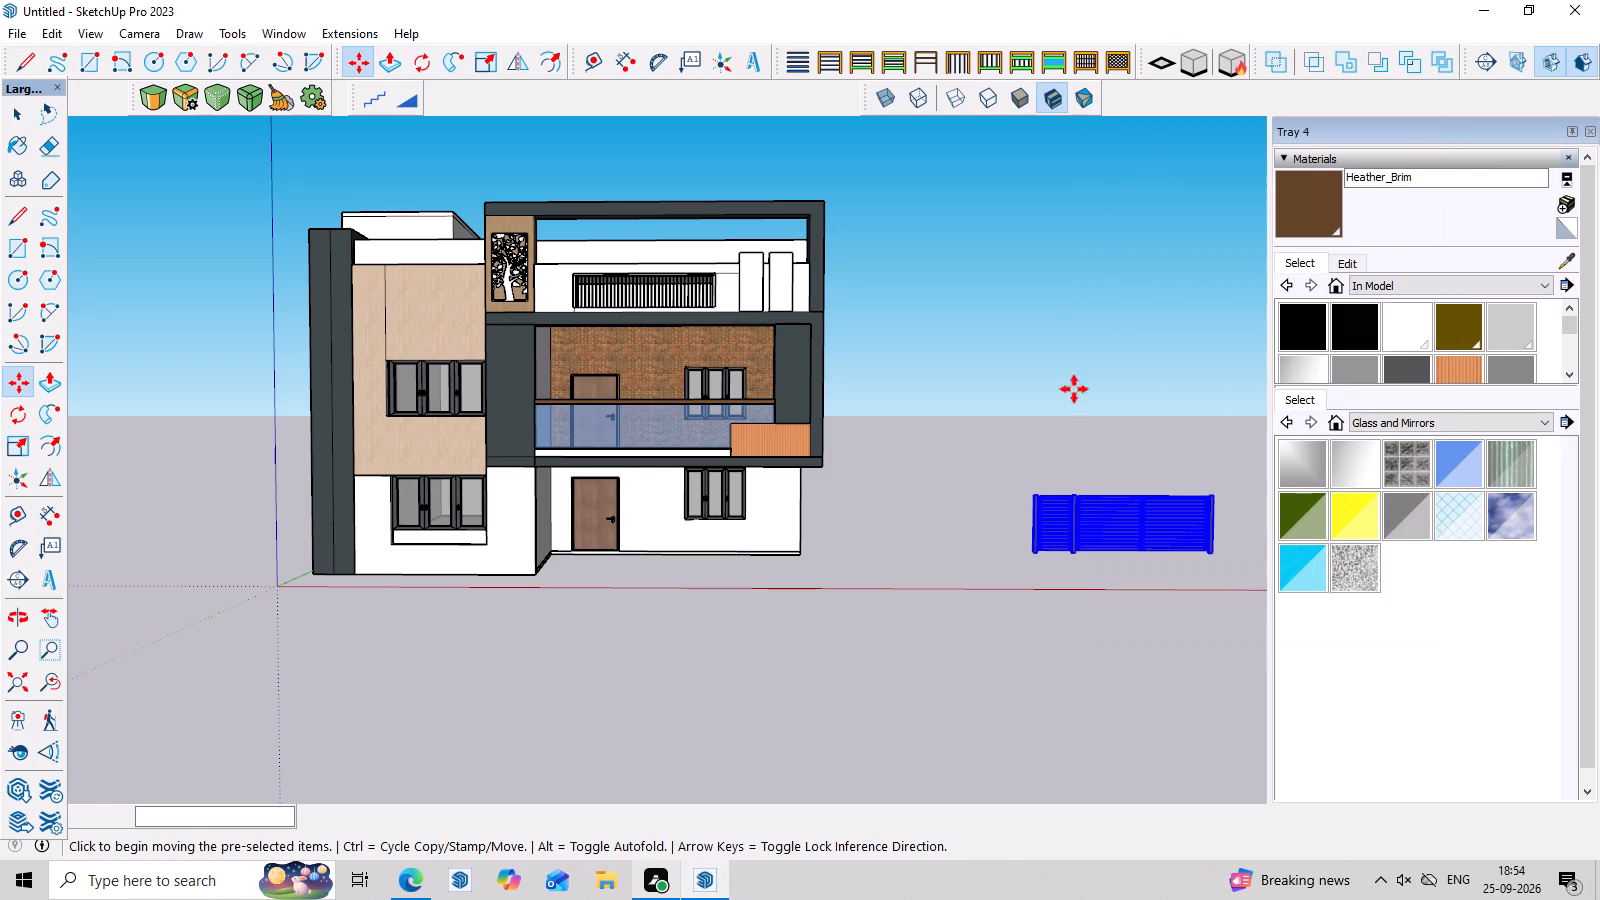
Move the narrow gate leaf with its two posts away from the wide panels to the ground in front of the house.
{"action": "scroll", "coordinate": [1135, 558], "scroll_direction": "up", "scroll_amount": 4}
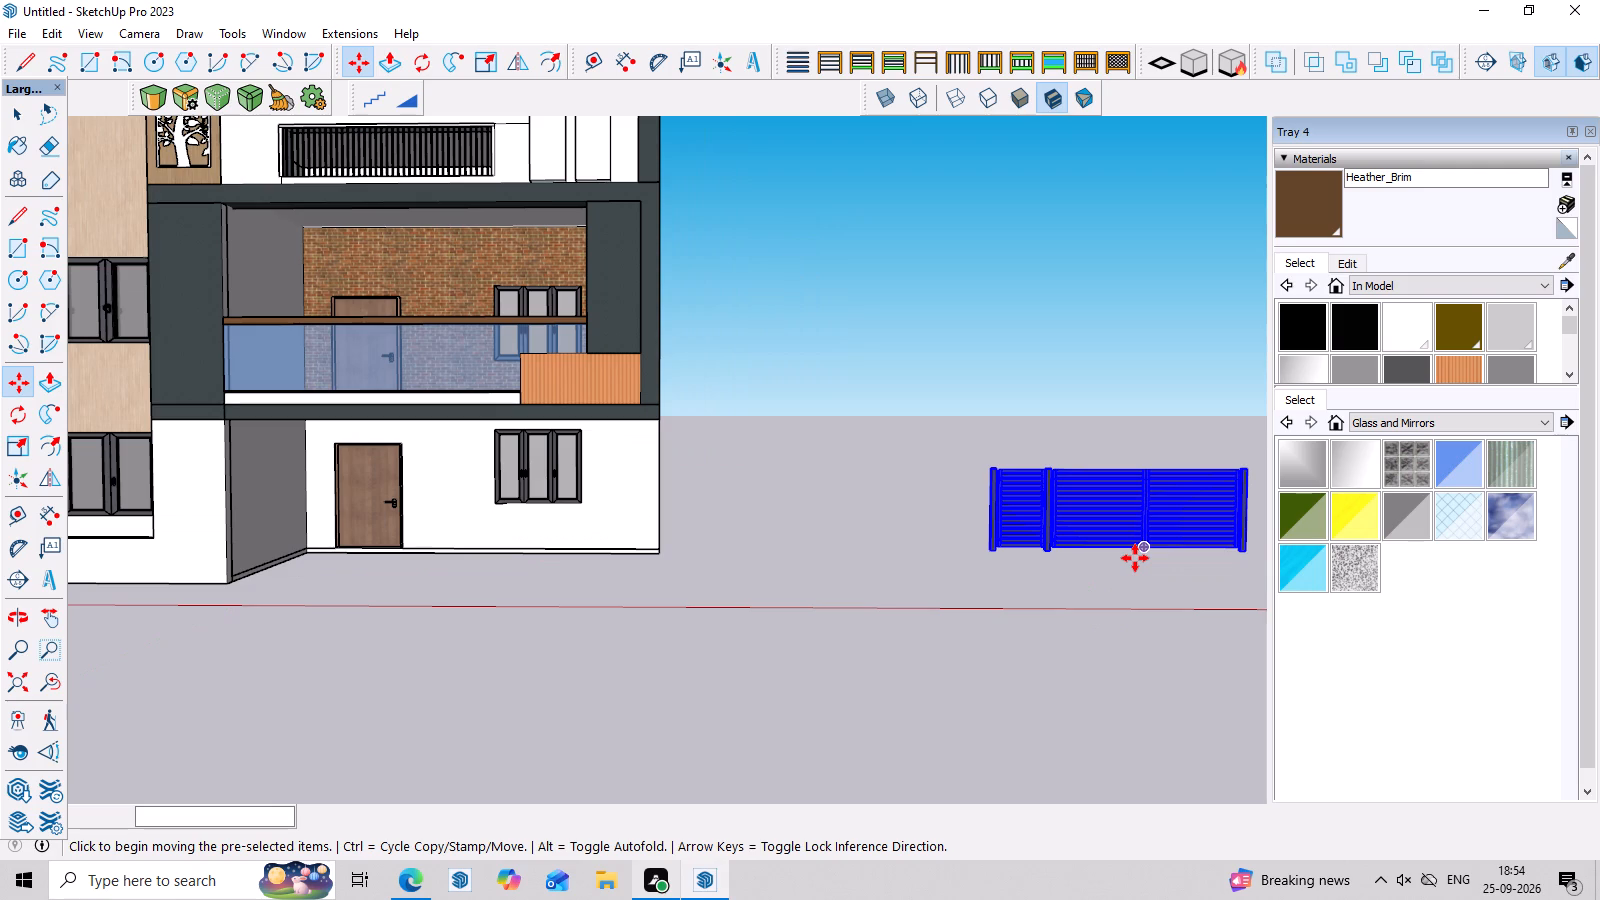
{"action": "scroll", "coordinate": [1129, 513], "scroll_direction": "up", "scroll_amount": 5}
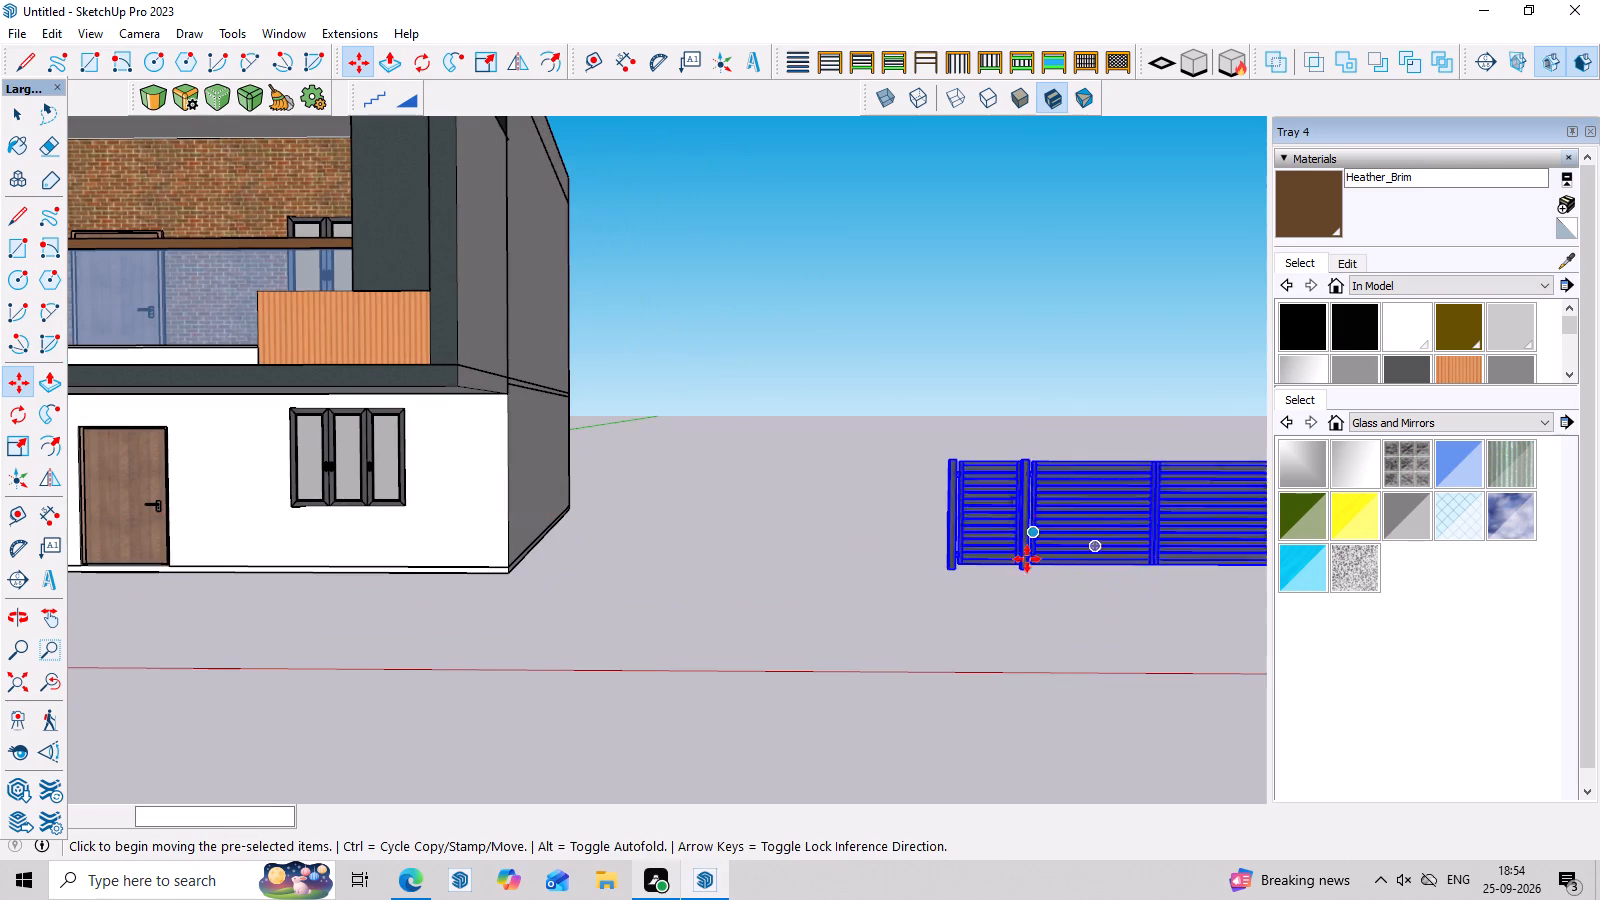
{"action": "key", "text": "space"}
{"action": "left_click", "coordinate": [997, 532]}
{"action": "scroll", "coordinate": [997, 532], "scroll_direction": "up", "scroll_amount": 3}
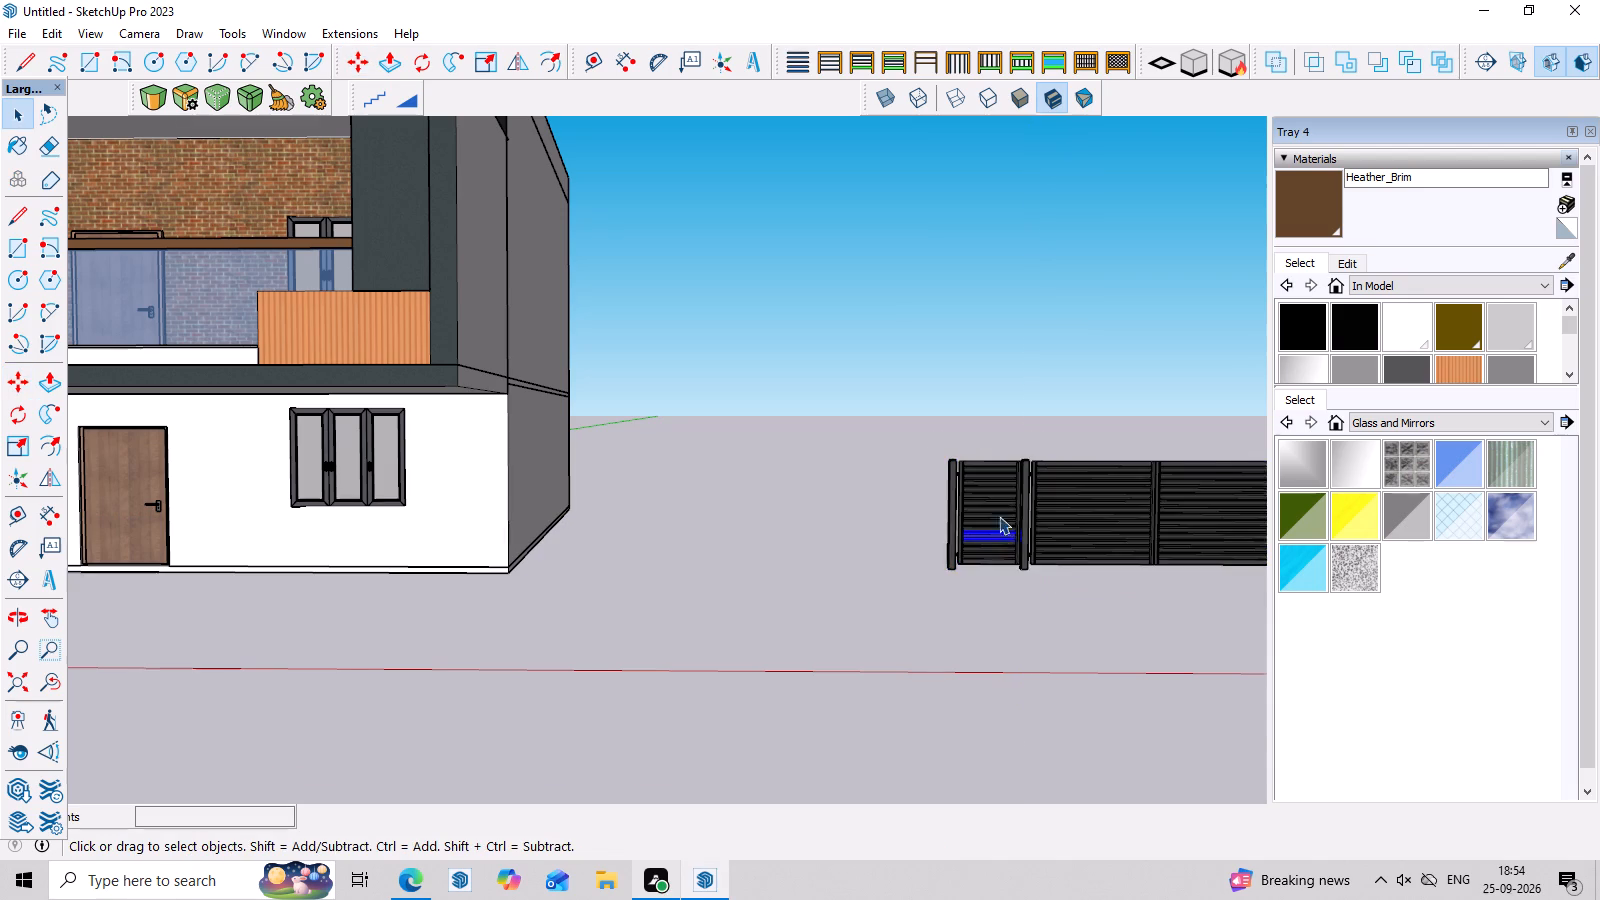
{"action": "left_click_drag", "start_coordinate": [1033, 410], "coordinate": [924, 603]}
{"action": "triple_click", "coordinate": [924, 603]}
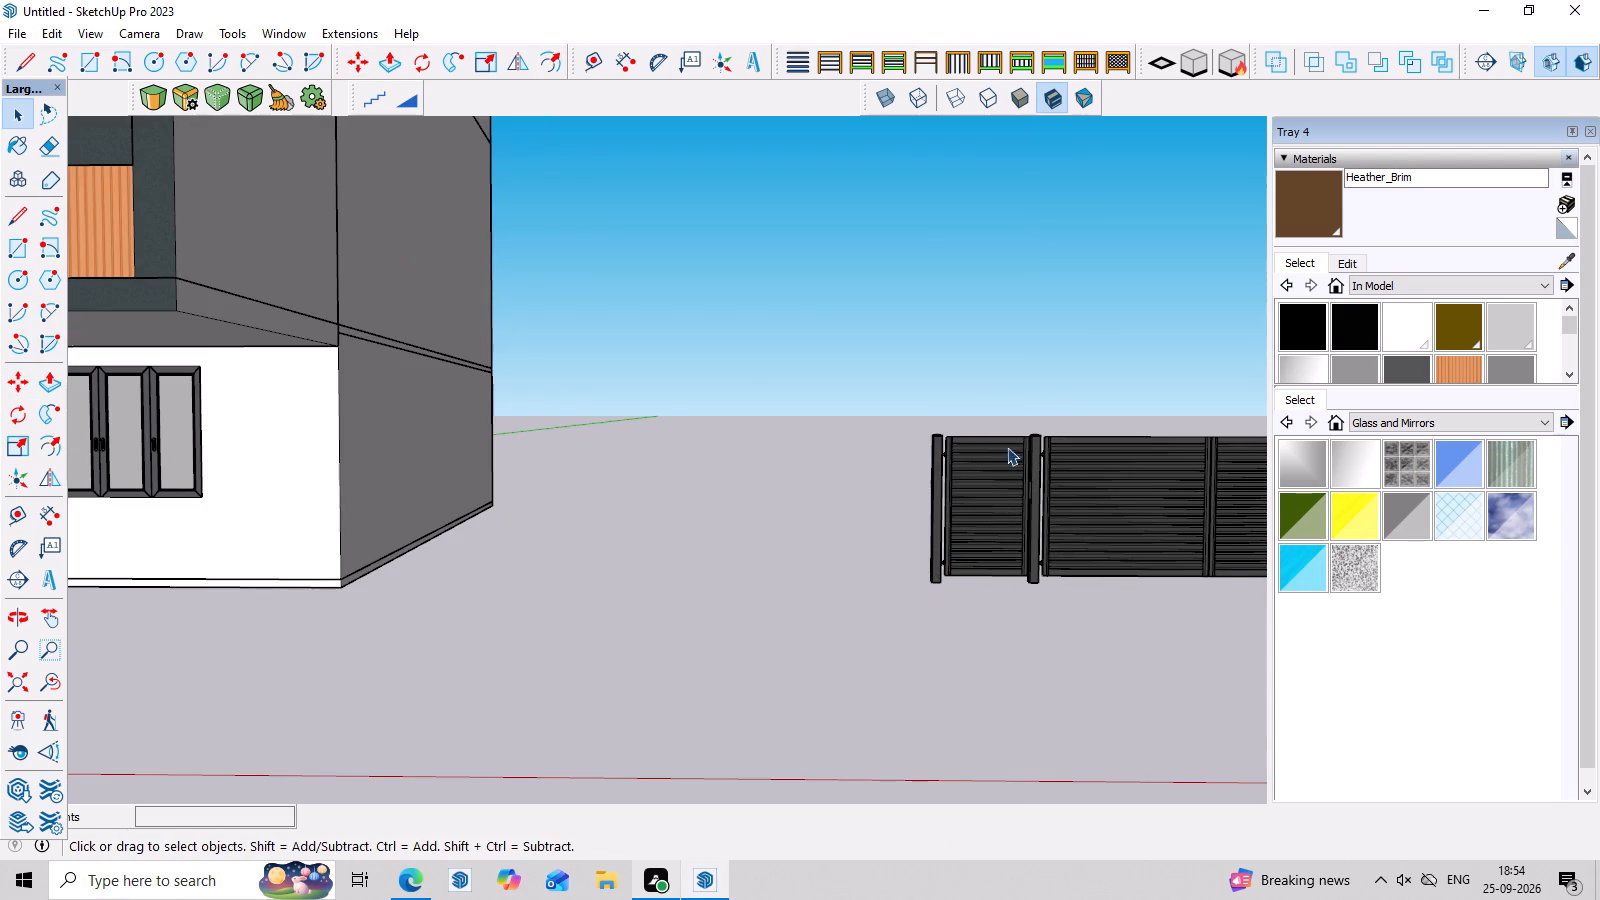
{"action": "left_click_drag", "start_coordinate": [1029, 413], "coordinate": [934, 596]}
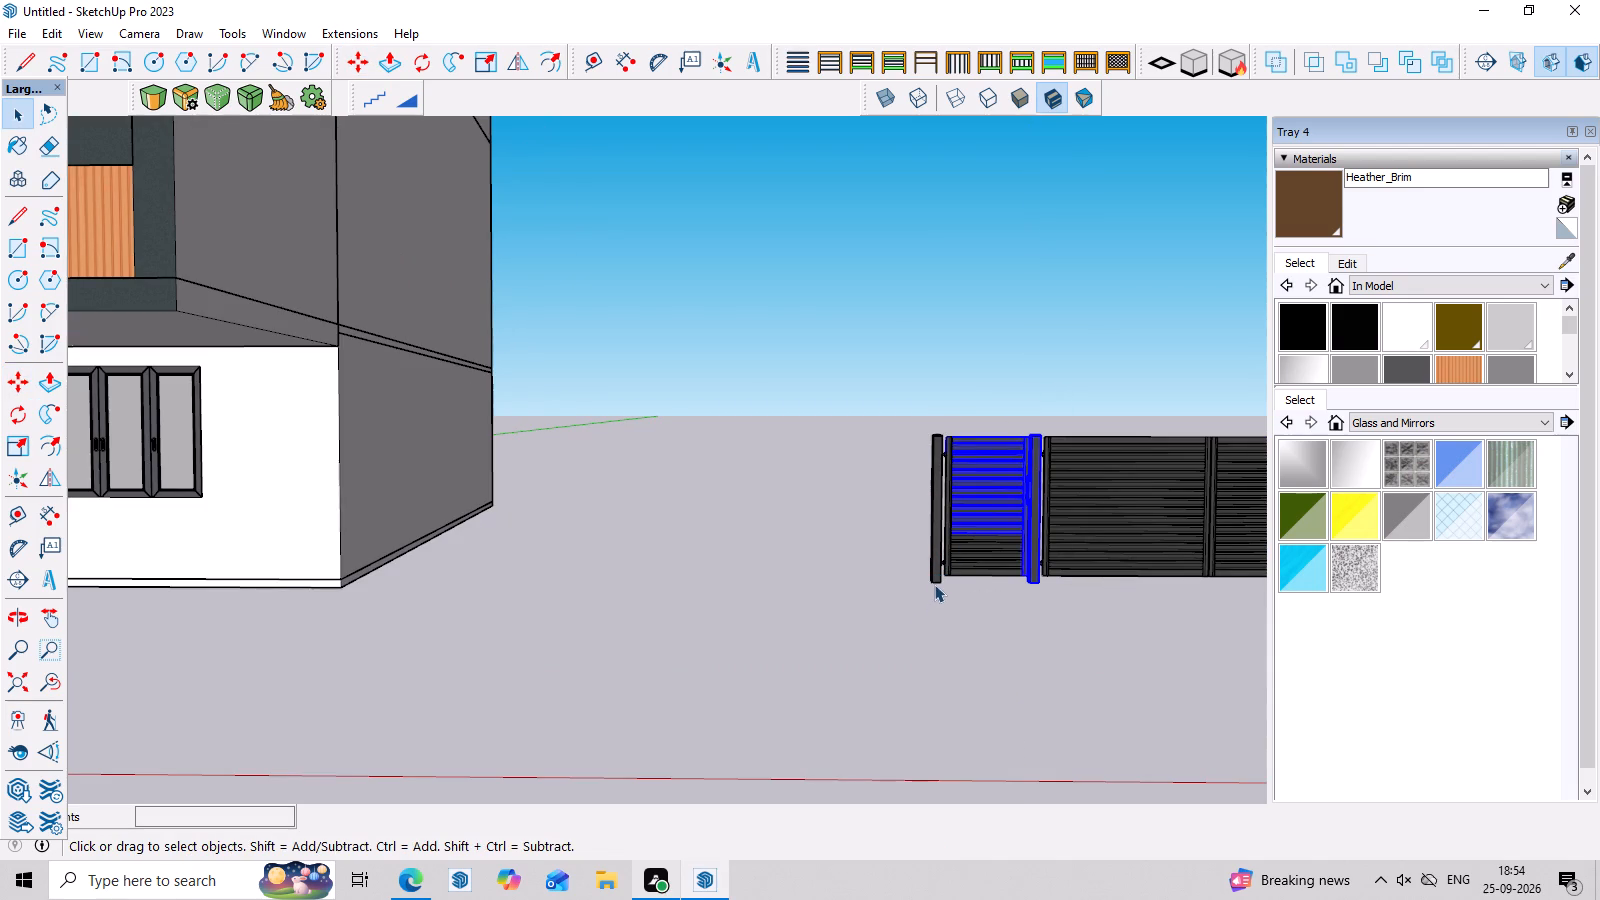
{"action": "left_click_drag", "start_coordinate": [1041, 389], "coordinate": [924, 588]}
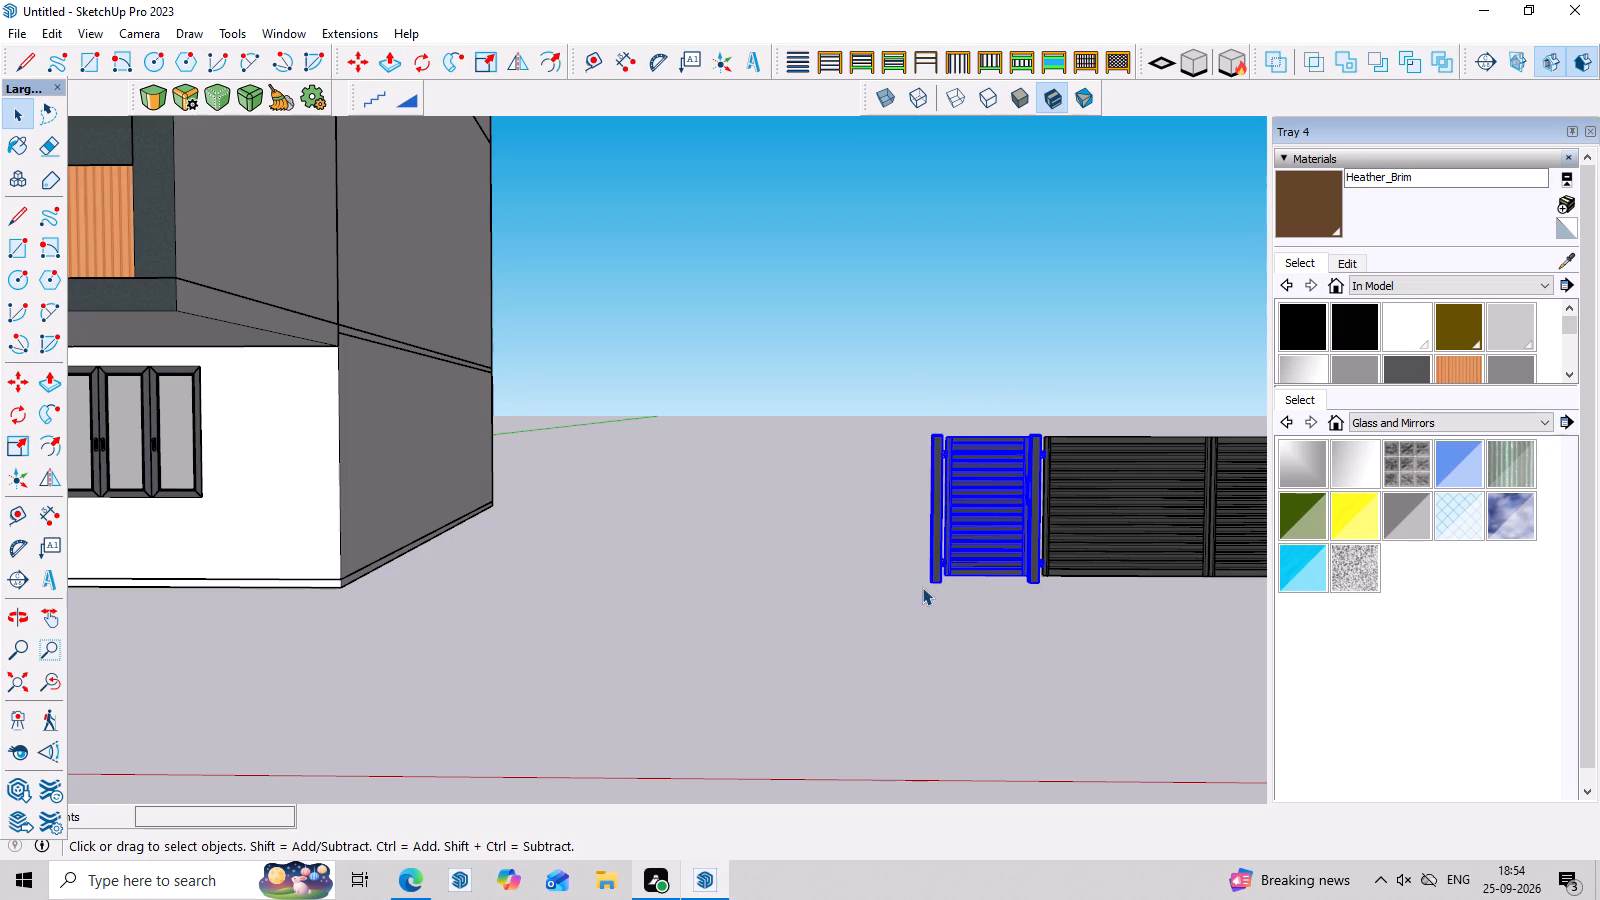
{"action": "scroll", "coordinate": [1047, 586], "scroll_direction": "up", "scroll_amount": 5}
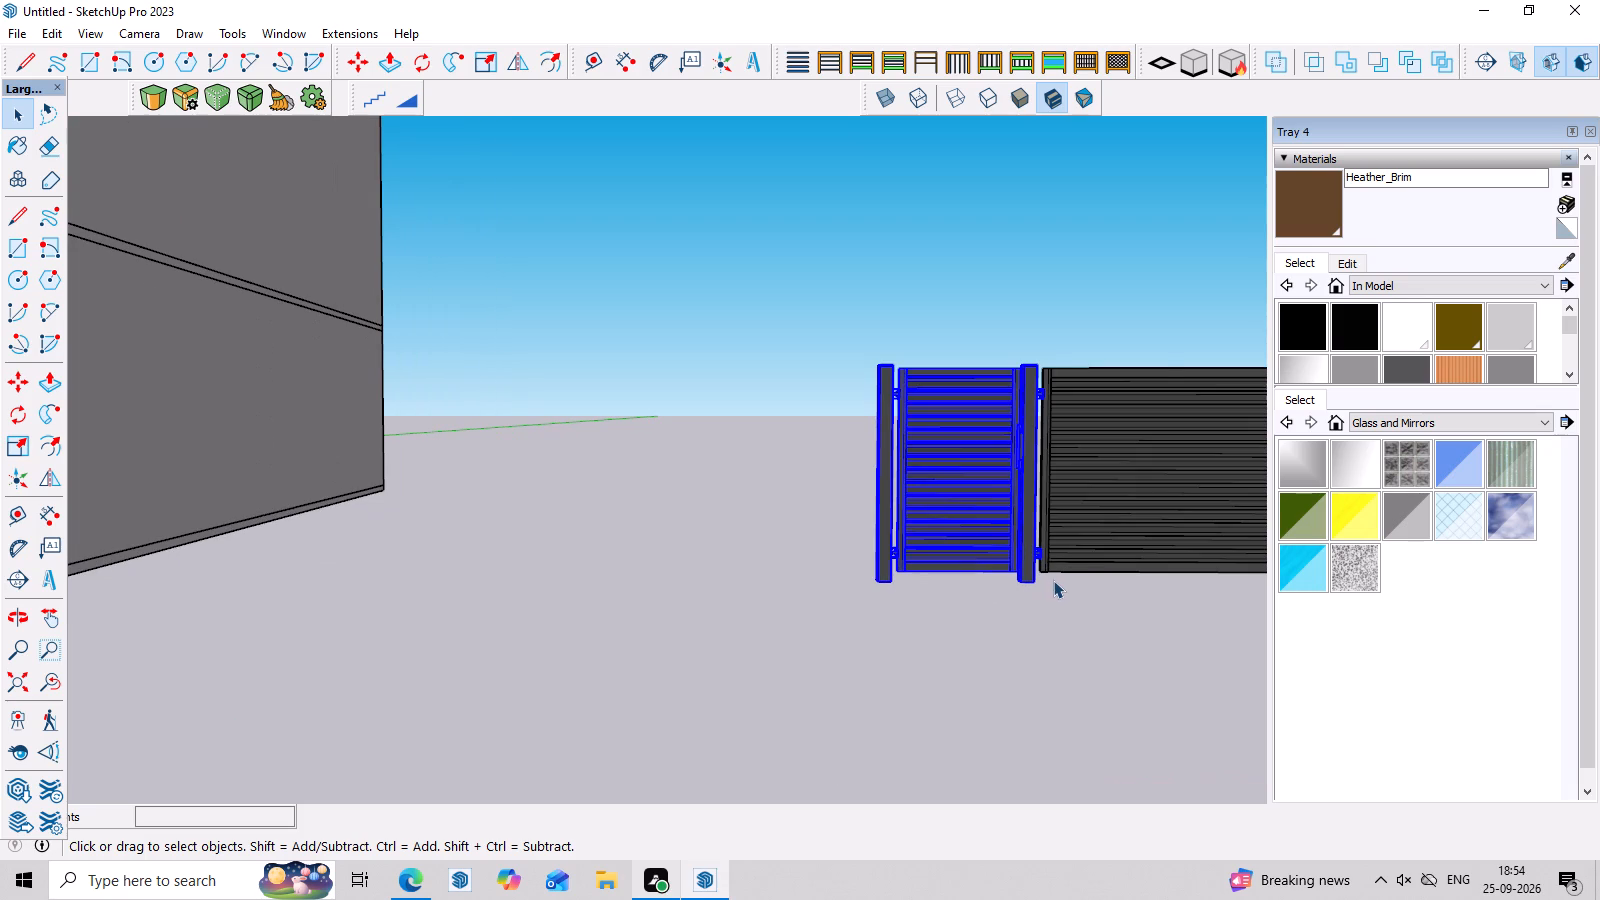
{"action": "key", "text": "m"}
{"action": "left_click", "coordinate": [1039, 580]}
{"action": "scroll", "coordinate": [871, 652], "scroll_direction": "down", "scroll_amount": 2}
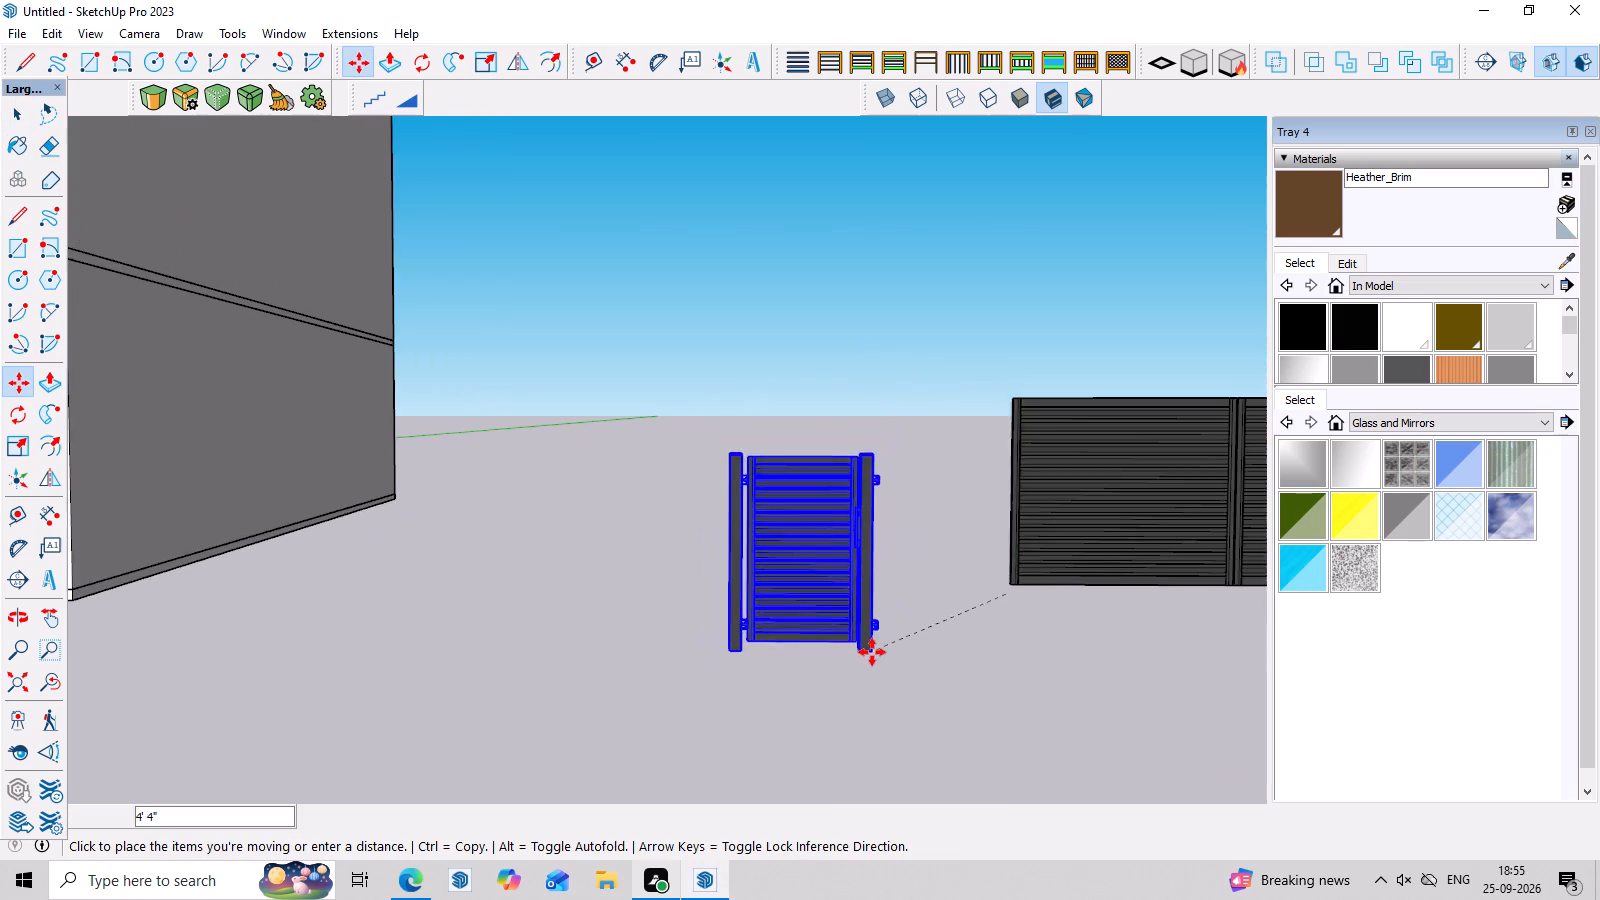
{"action": "scroll", "coordinate": [872, 652], "scroll_direction": "down", "scroll_amount": 2}
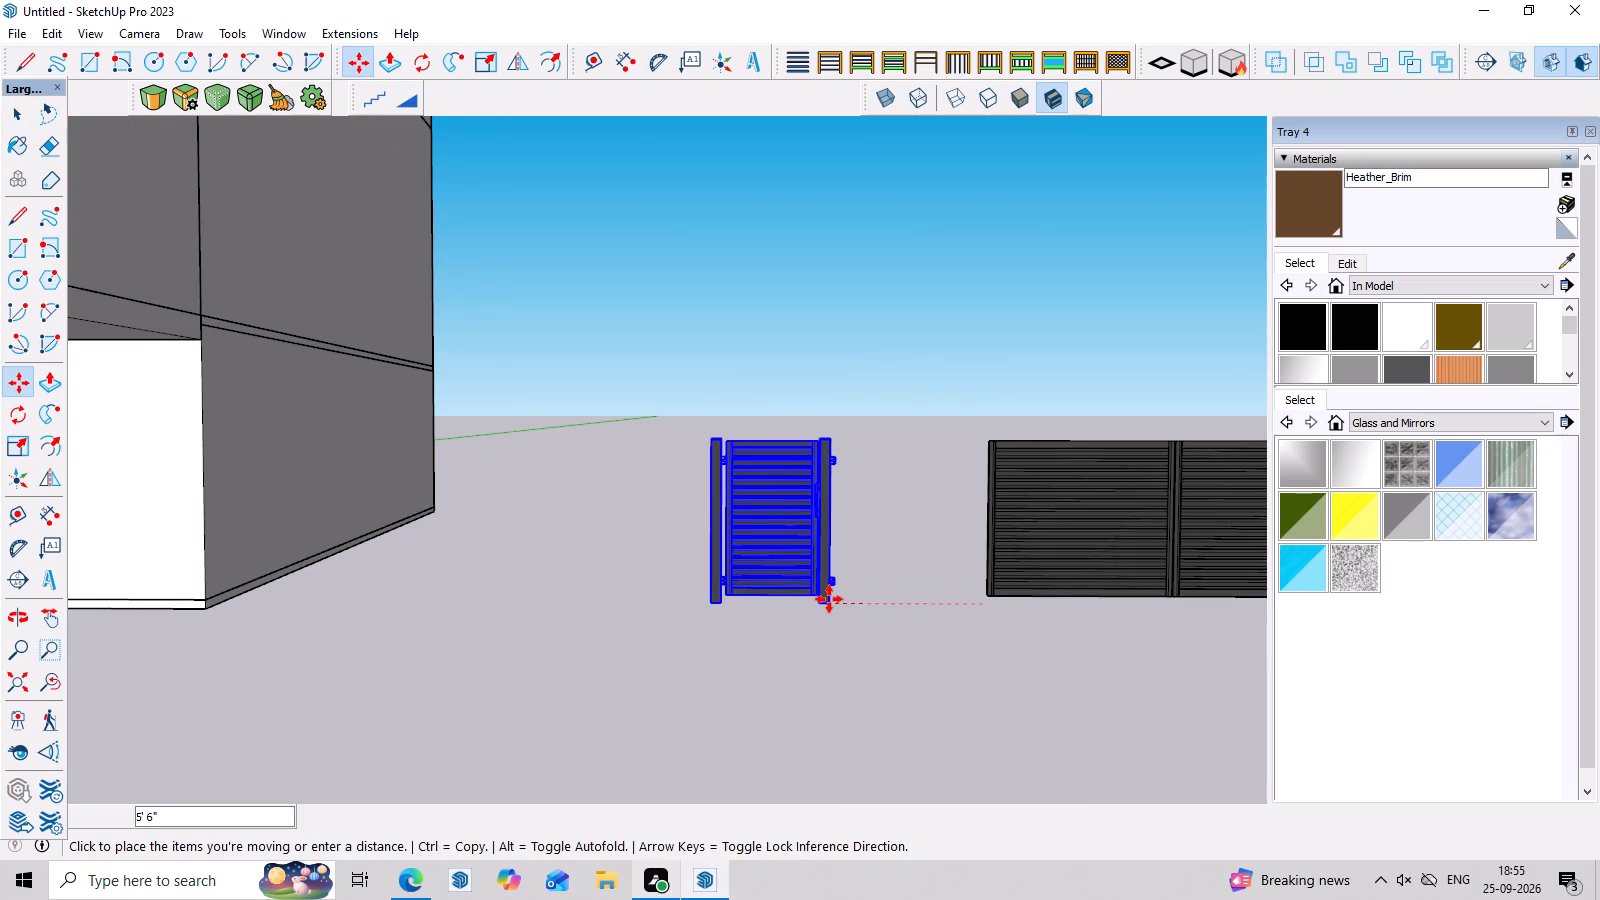
{"action": "scroll", "coordinate": [831, 604], "scroll_direction": "down", "scroll_amount": 10}
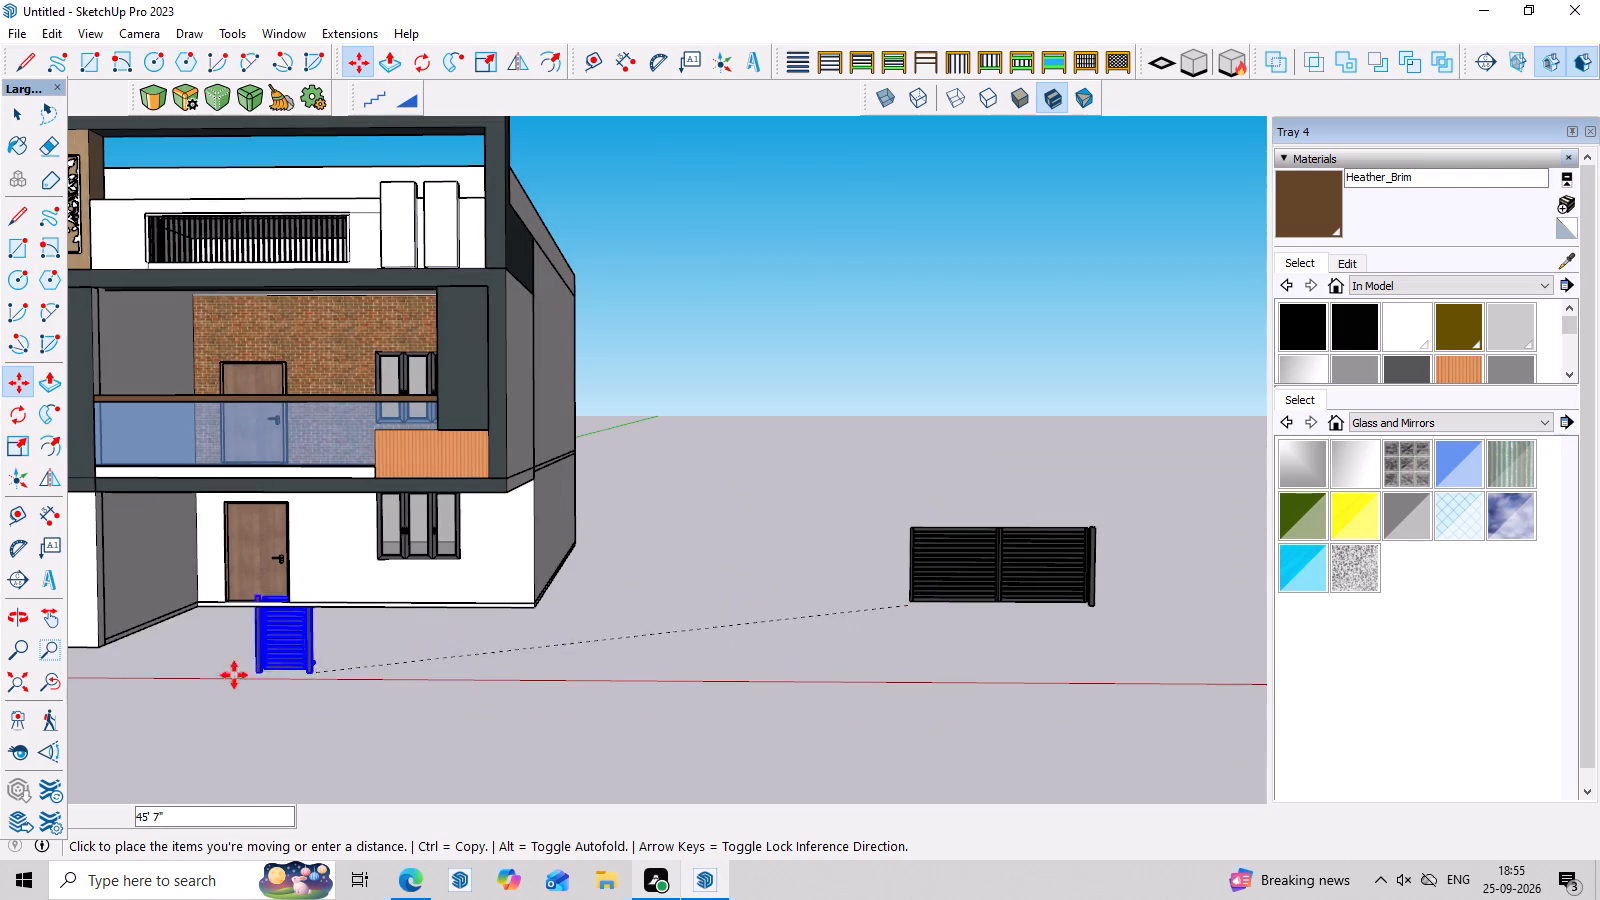
{"action": "left_click", "coordinate": [255, 730]}
Move the narrow leaf about 17'8" back to the front white wall's corner beside the entrance recess.
{"action": "middle_click_drag", "start_coordinate": [316, 657], "coordinate": [785, 593]}
{"action": "scroll", "coordinate": [788, 591], "scroll_direction": "down", "scroll_amount": 4}
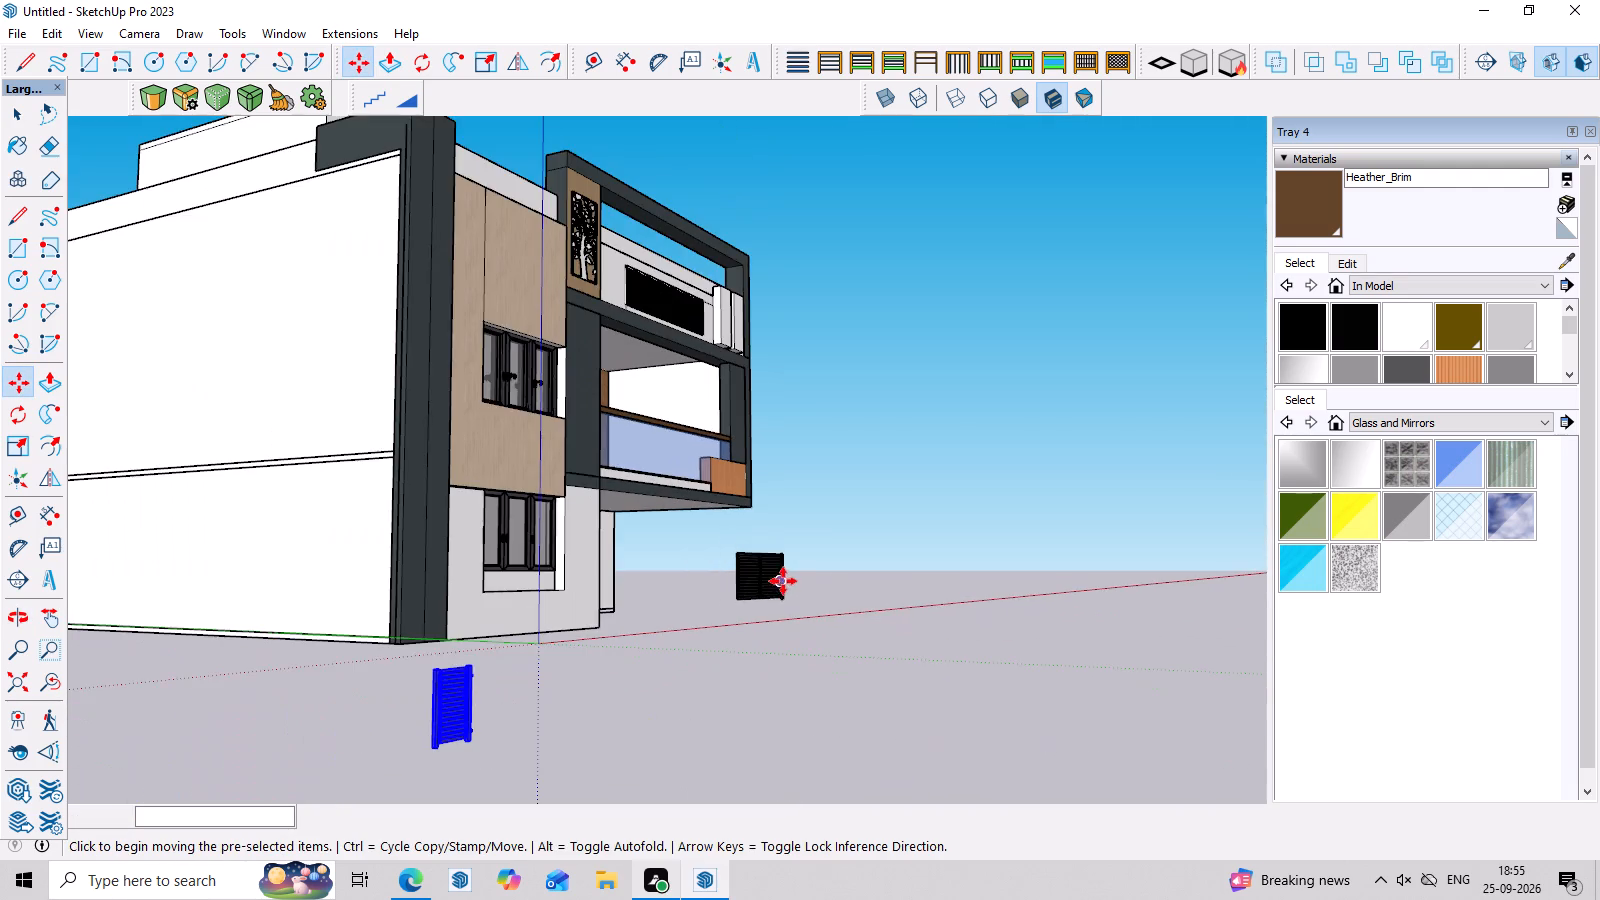
{"action": "middle_click_drag", "start_coordinate": [780, 582], "coordinate": [374, 646]}
{"action": "left_click", "coordinate": [402, 709]}
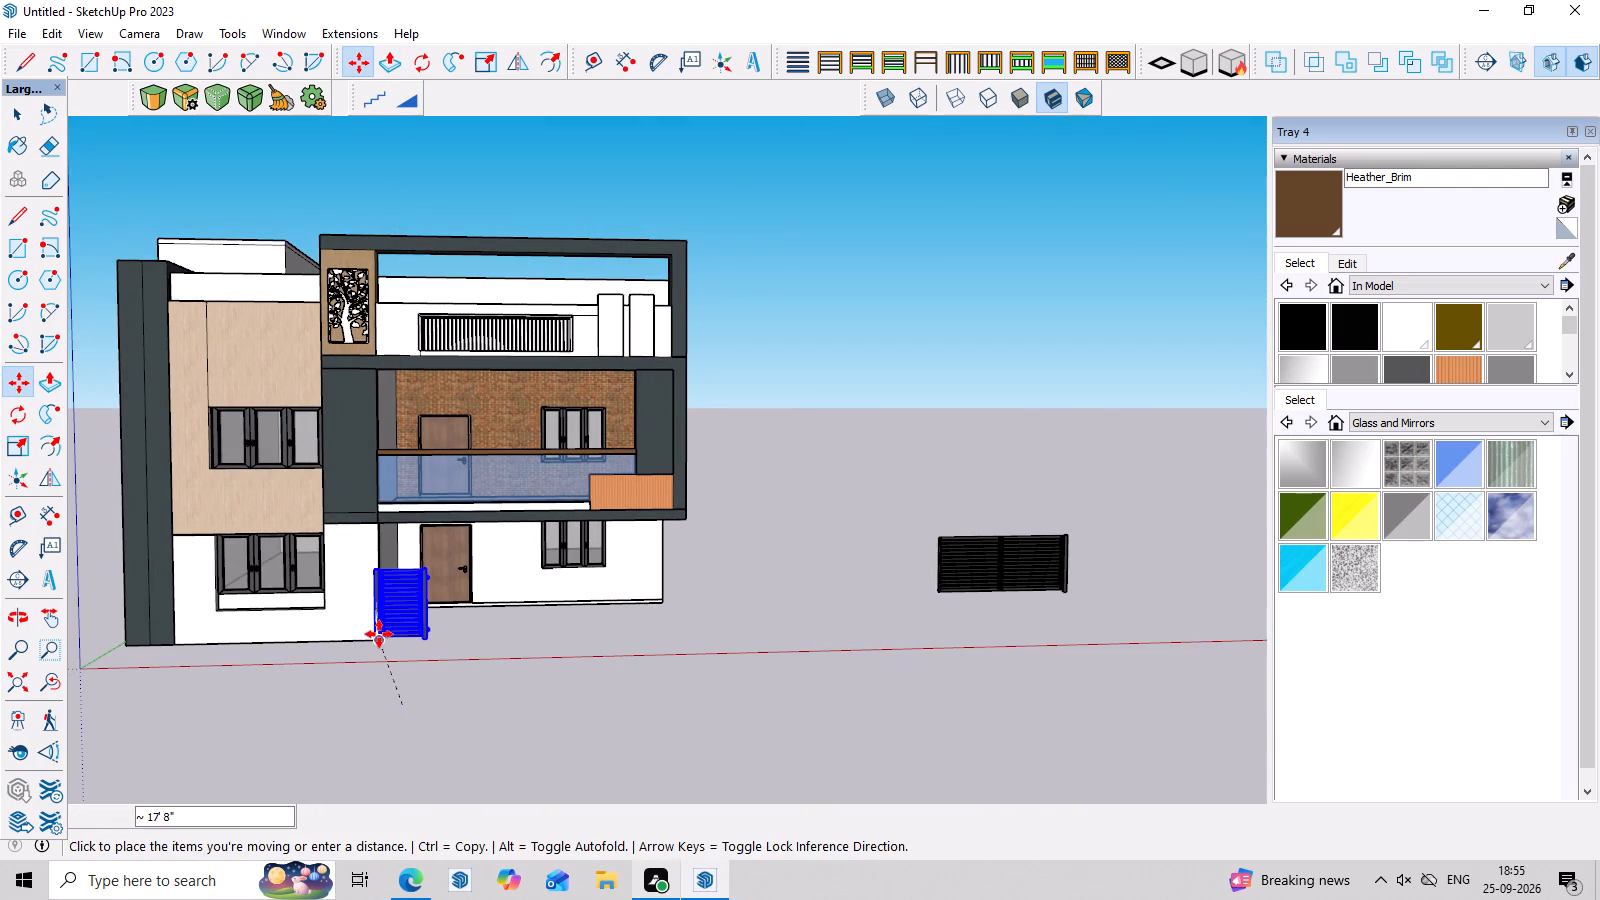
{"action": "left_click", "coordinate": [379, 634]}
Shift the narrow leaf sideways off the wall corner, into the open entrance bay in front of the door.
{"action": "scroll", "coordinate": [491, 635], "scroll_direction": "down", "scroll_amount": 3}
{"action": "middle_click_drag", "start_coordinate": [559, 652], "coordinate": [450, 687]}
{"action": "scroll", "coordinate": [430, 617], "scroll_direction": "up", "scroll_amount": 6}
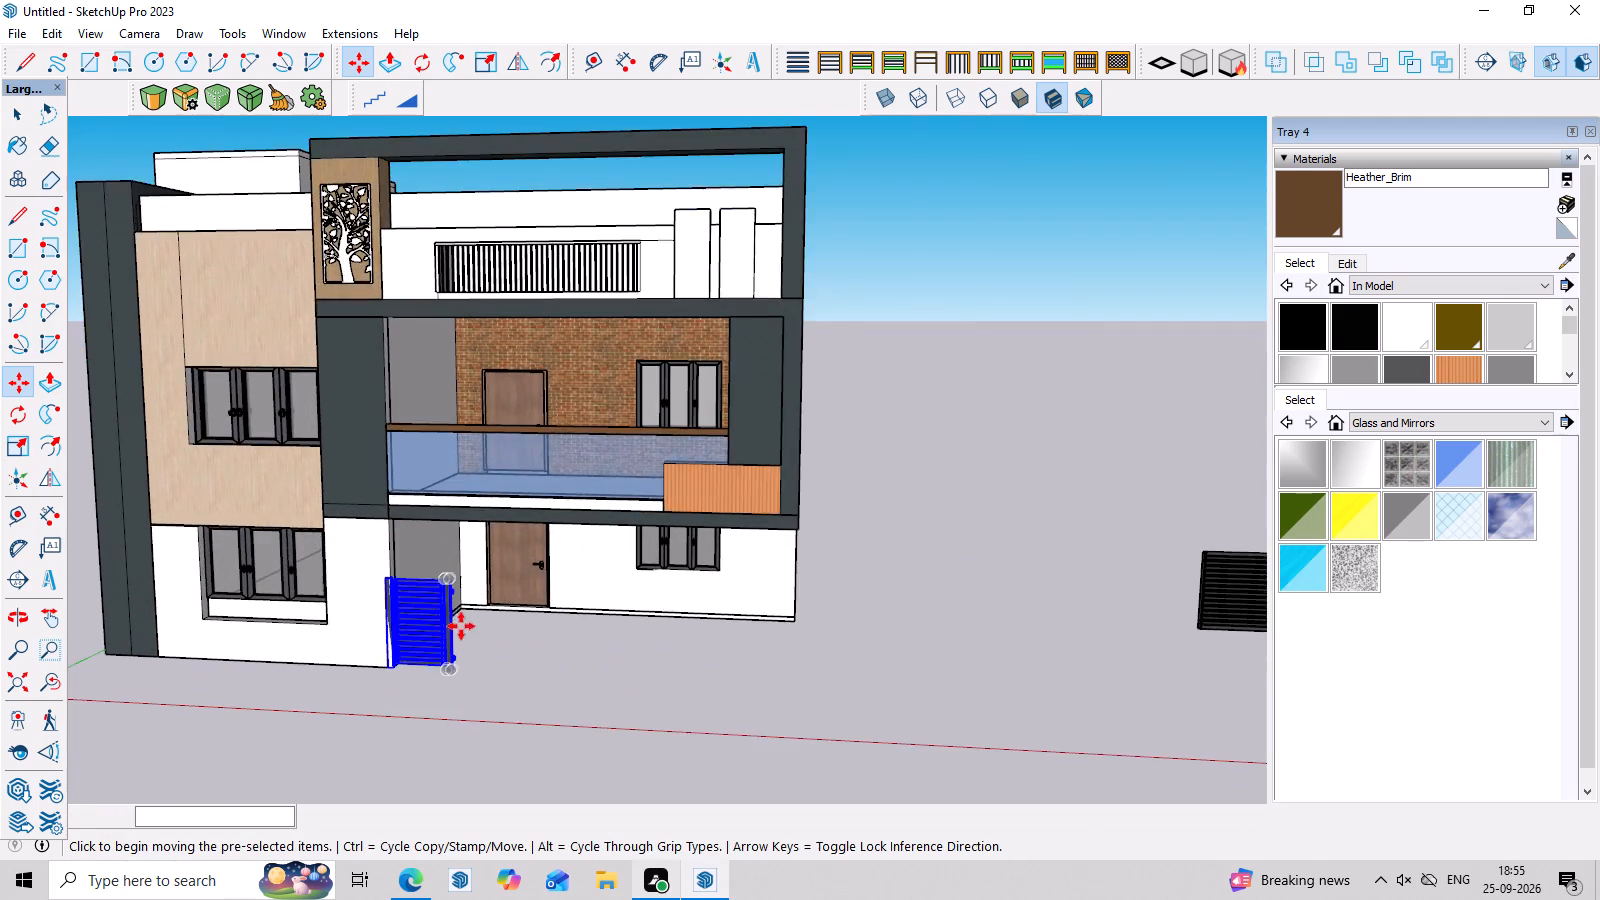
{"action": "scroll", "coordinate": [461, 626], "scroll_direction": "up", "scroll_amount": 3}
{"action": "middle_click_drag", "start_coordinate": [465, 642], "coordinate": [622, 657]}
{"action": "scroll", "coordinate": [408, 719], "scroll_direction": "up", "scroll_amount": 3}
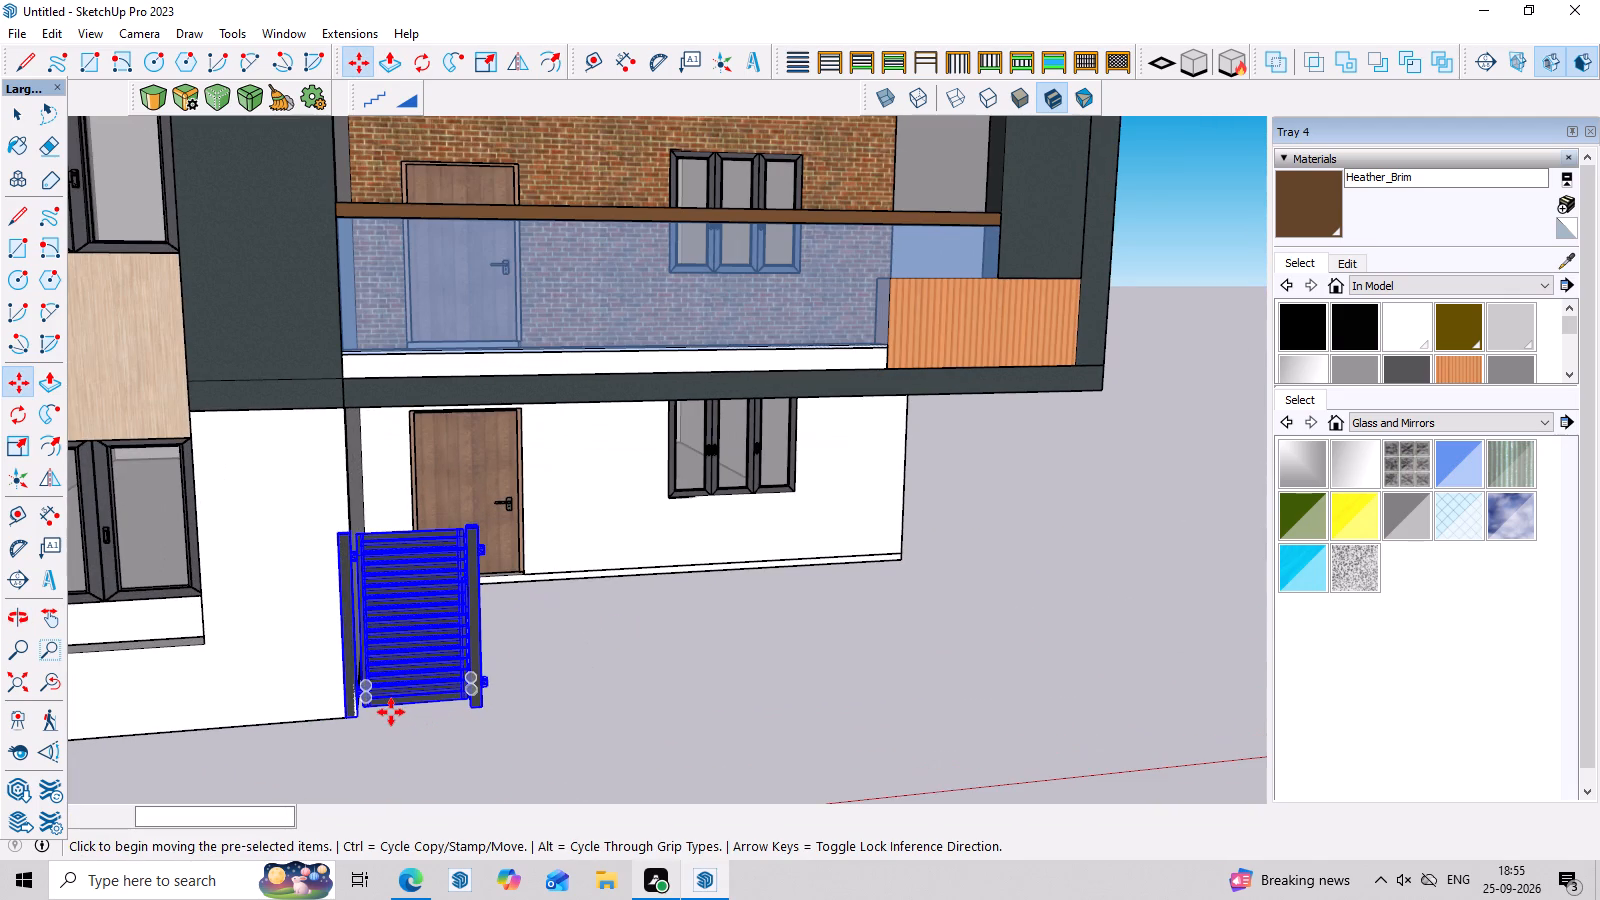
{"action": "left_click", "coordinate": [469, 702]}
{"action": "left_click", "coordinate": [526, 689]}
Snap the bottom corner of the leaf's wall-side post to the white wall's base corner at the entrance recess.
{"action": "scroll", "coordinate": [337, 754], "scroll_direction": "up", "scroll_amount": 4}
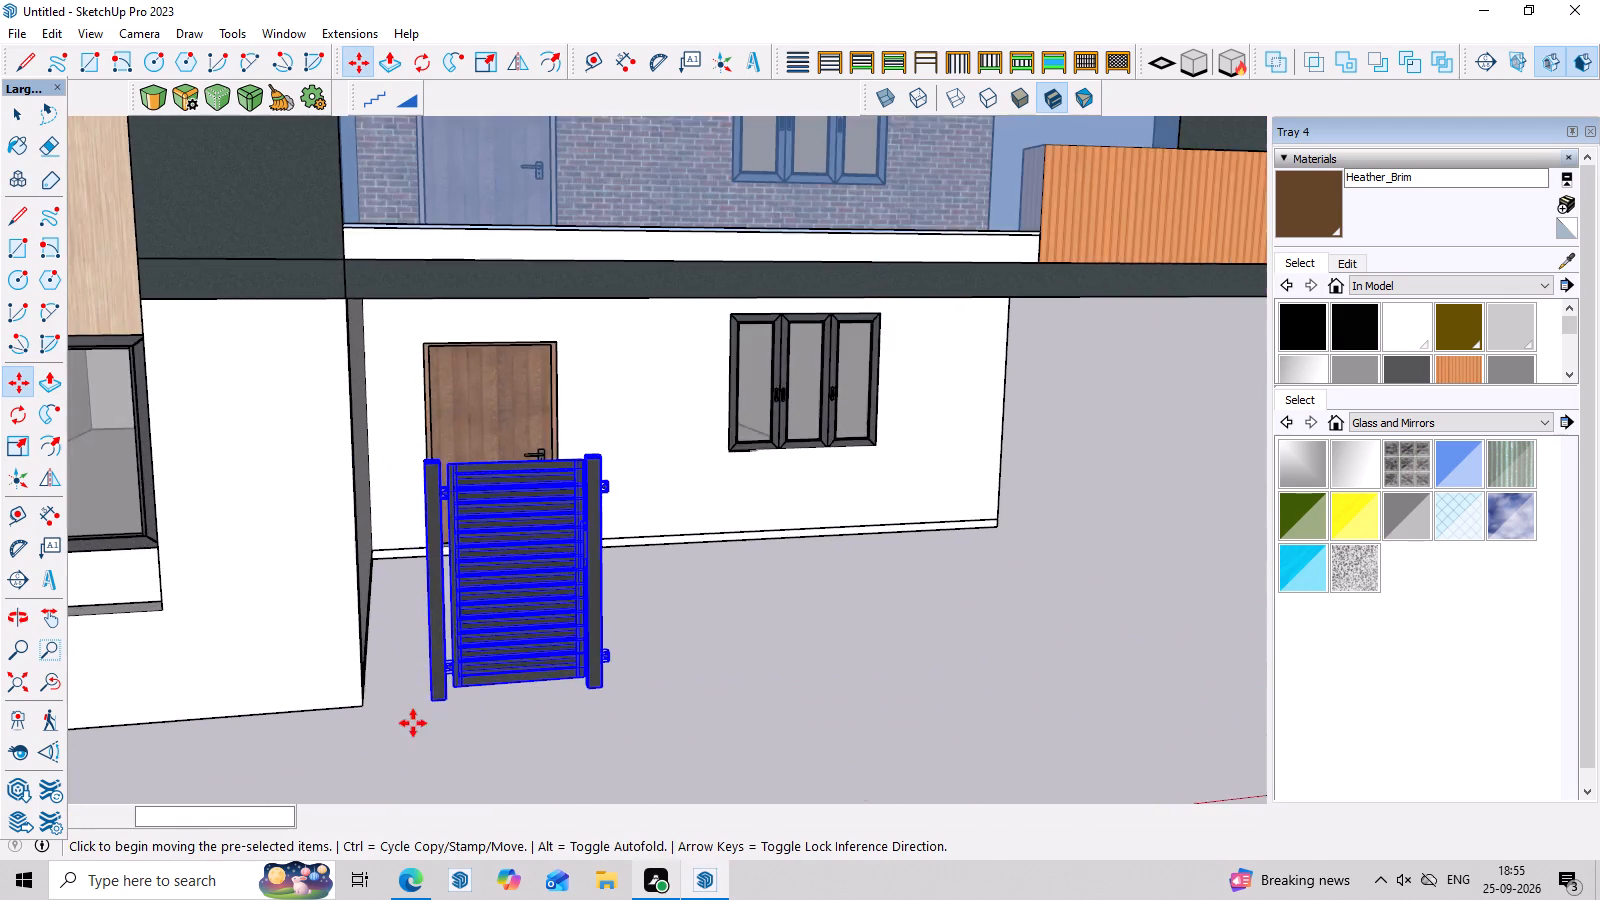
{"action": "scroll", "coordinate": [413, 723], "scroll_direction": "up", "scroll_amount": 2}
{"action": "middle_click_drag", "start_coordinate": [427, 709], "coordinate": [546, 725]}
{"action": "scroll", "coordinate": [502, 699], "scroll_direction": "up", "scroll_amount": 9}
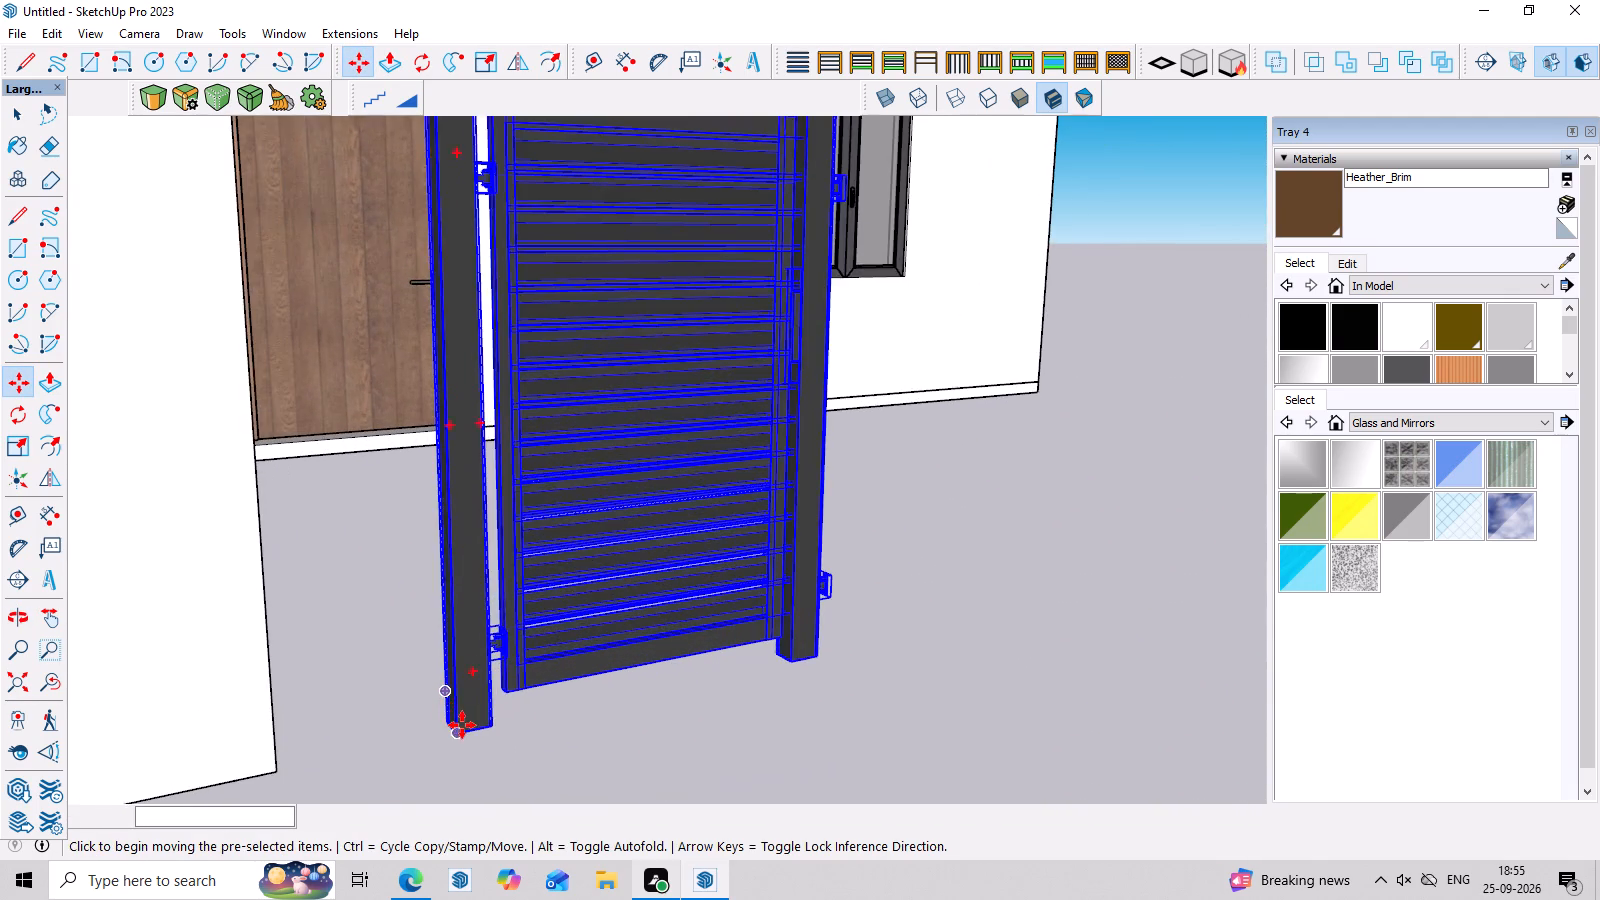
{"action": "scroll", "coordinate": [462, 725], "scroll_direction": "up", "scroll_amount": 1}
{"action": "left_click", "coordinate": [461, 740]}
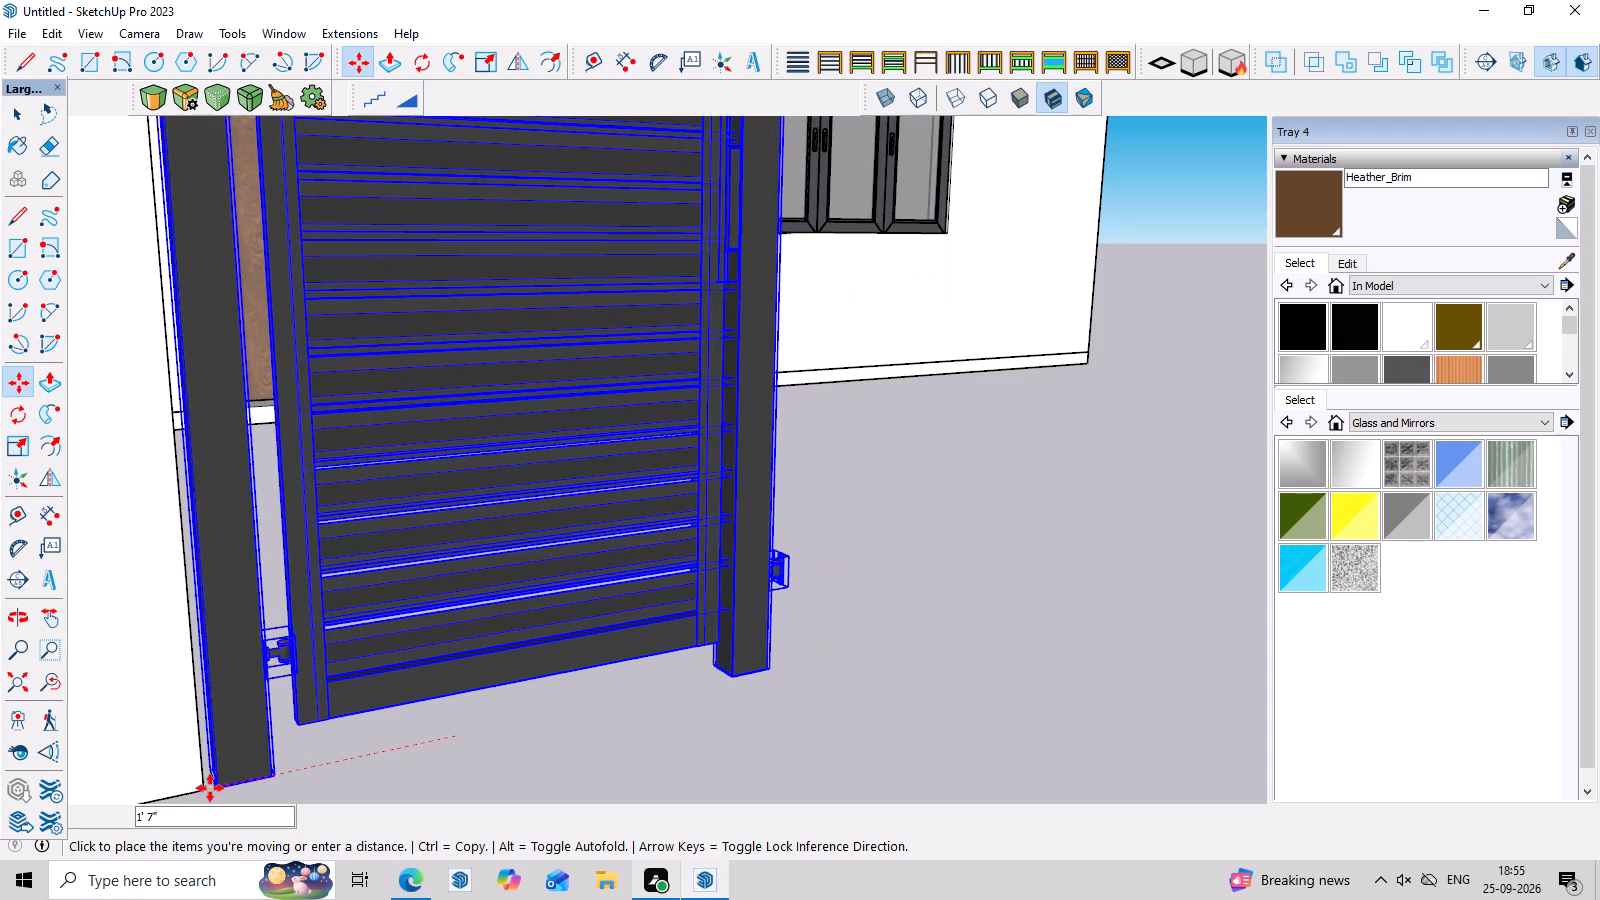
{"action": "left_click", "coordinate": [201, 791]}
{"action": "scroll", "coordinate": [277, 728], "scroll_direction": "down", "scroll_amount": 18}
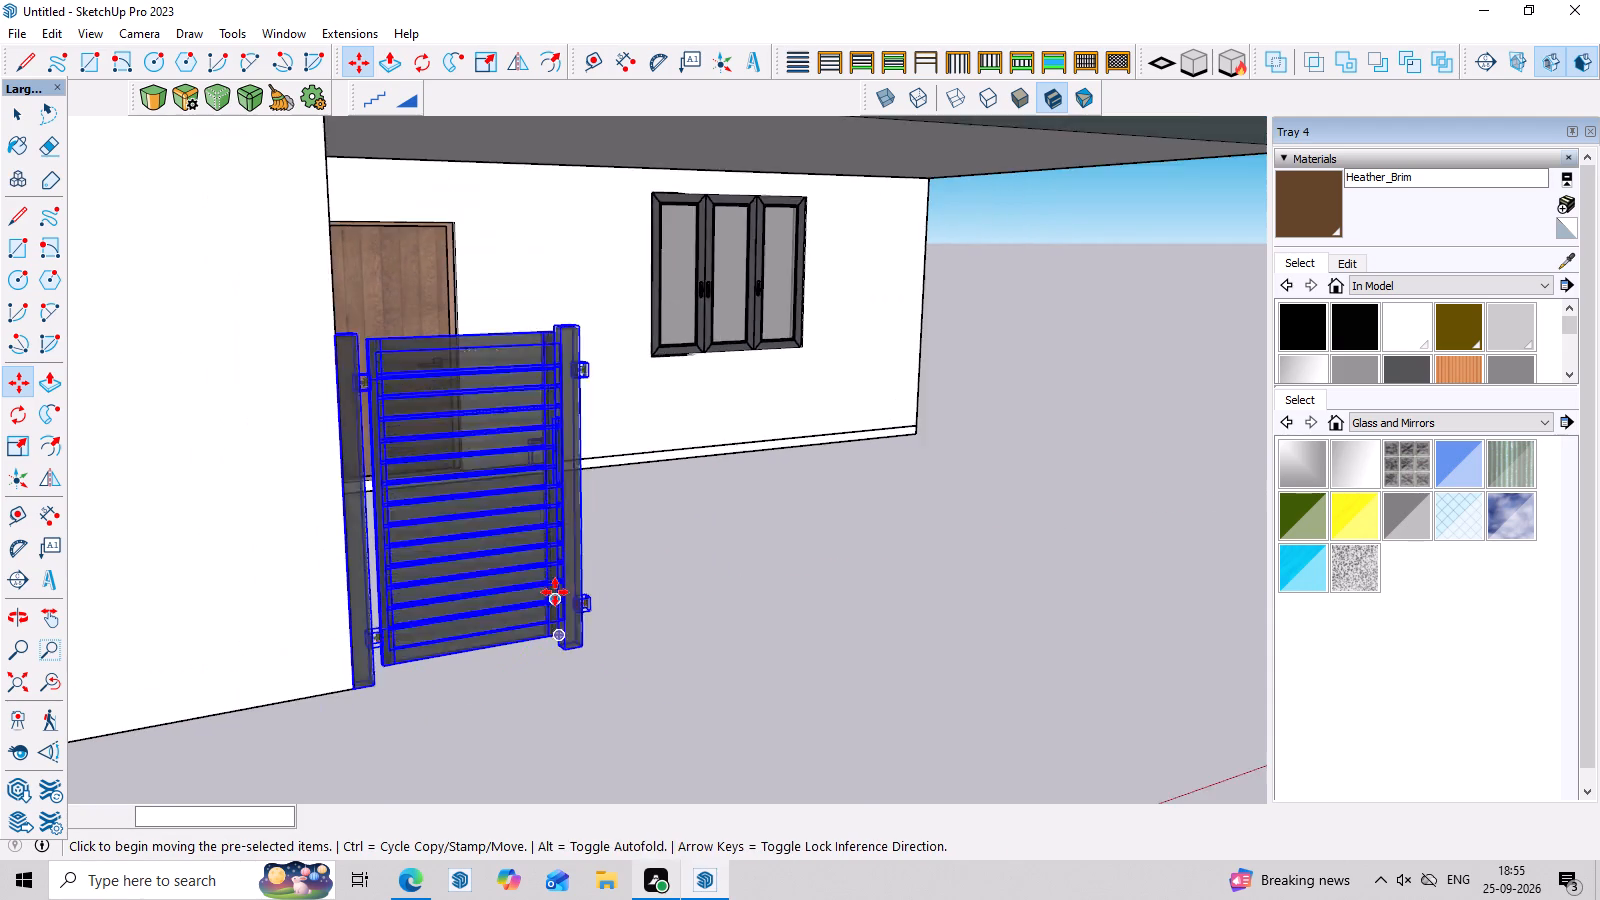
{"action": "scroll", "coordinate": [555, 592], "scroll_direction": "down", "scroll_amount": 14}
{"action": "middle_click_drag", "start_coordinate": [993, 643], "coordinate": [687, 694]}
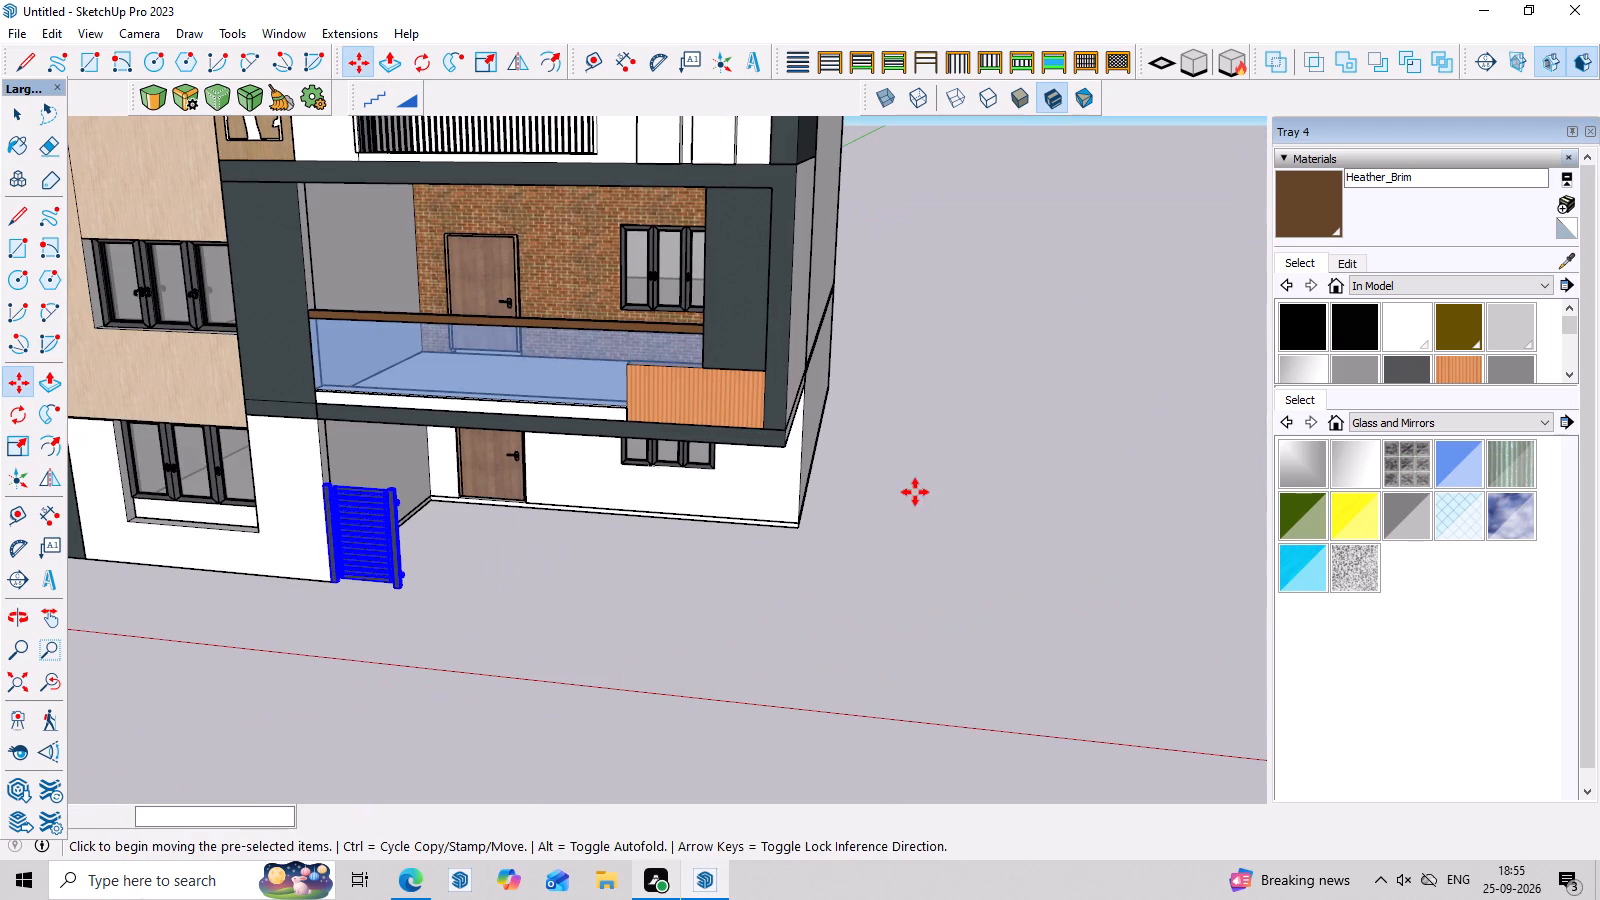
{"action": "key", "text": "space"}
{"action": "left_click", "coordinate": [978, 480]}
Draw a rectangle about 5" by 3" on the ground against the base of the narrow leaf's free-side post.
{"action": "scroll", "coordinate": [949, 575], "scroll_direction": "down", "scroll_amount": 3}
{"action": "middle_click_drag", "start_coordinate": [966, 560], "coordinate": [1023, 330]}
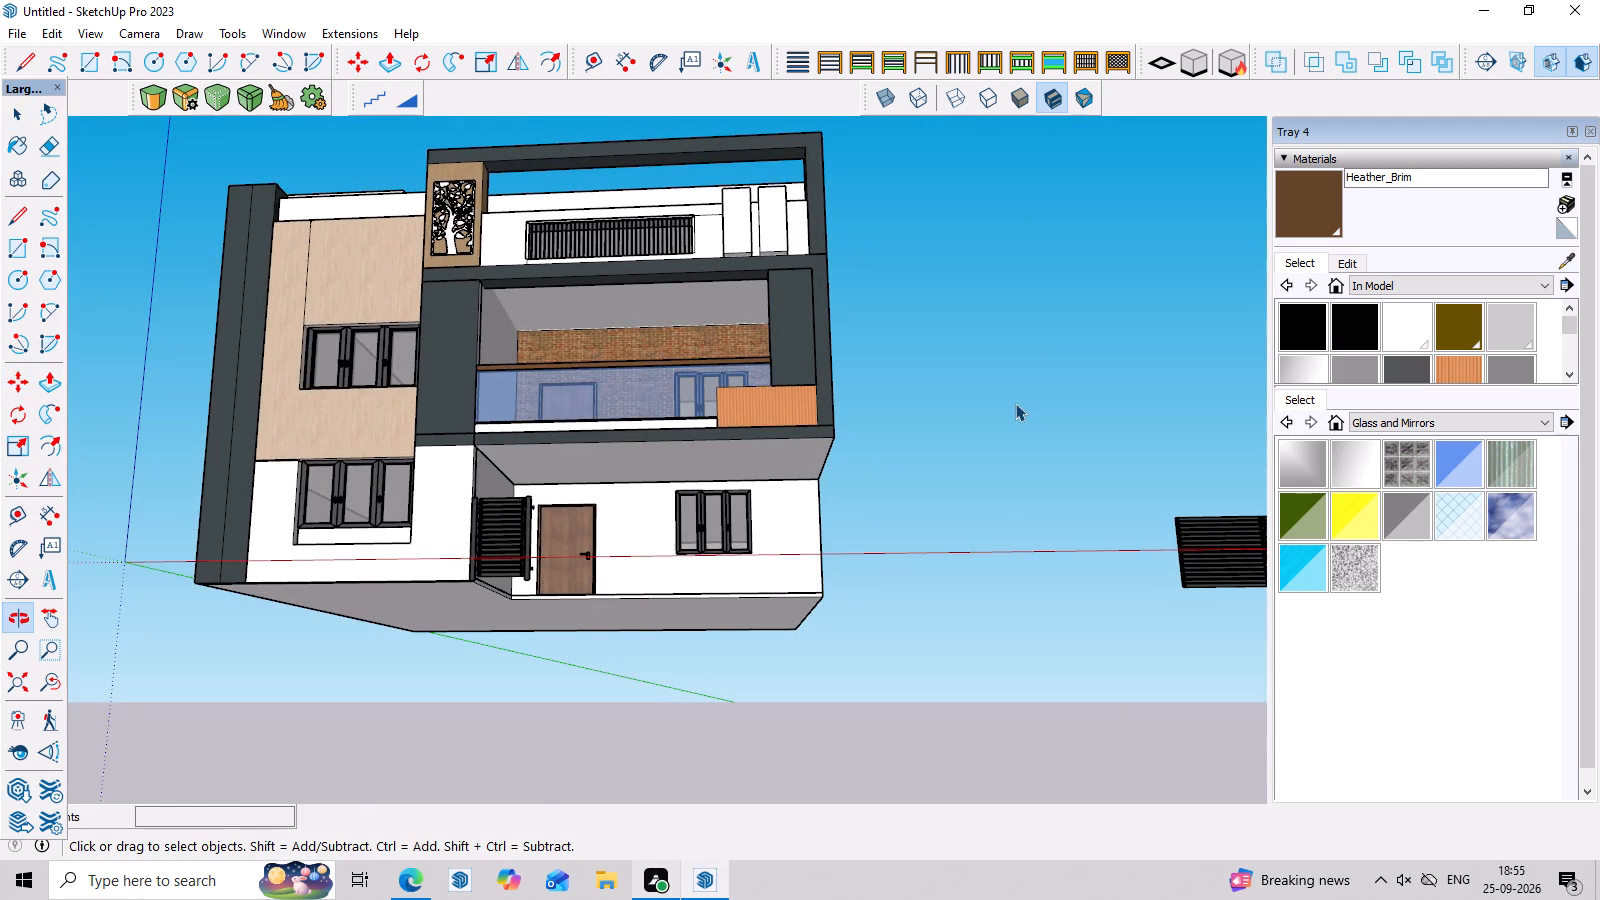
{"action": "scroll", "coordinate": [881, 400], "scroll_direction": "up", "scroll_amount": 4}
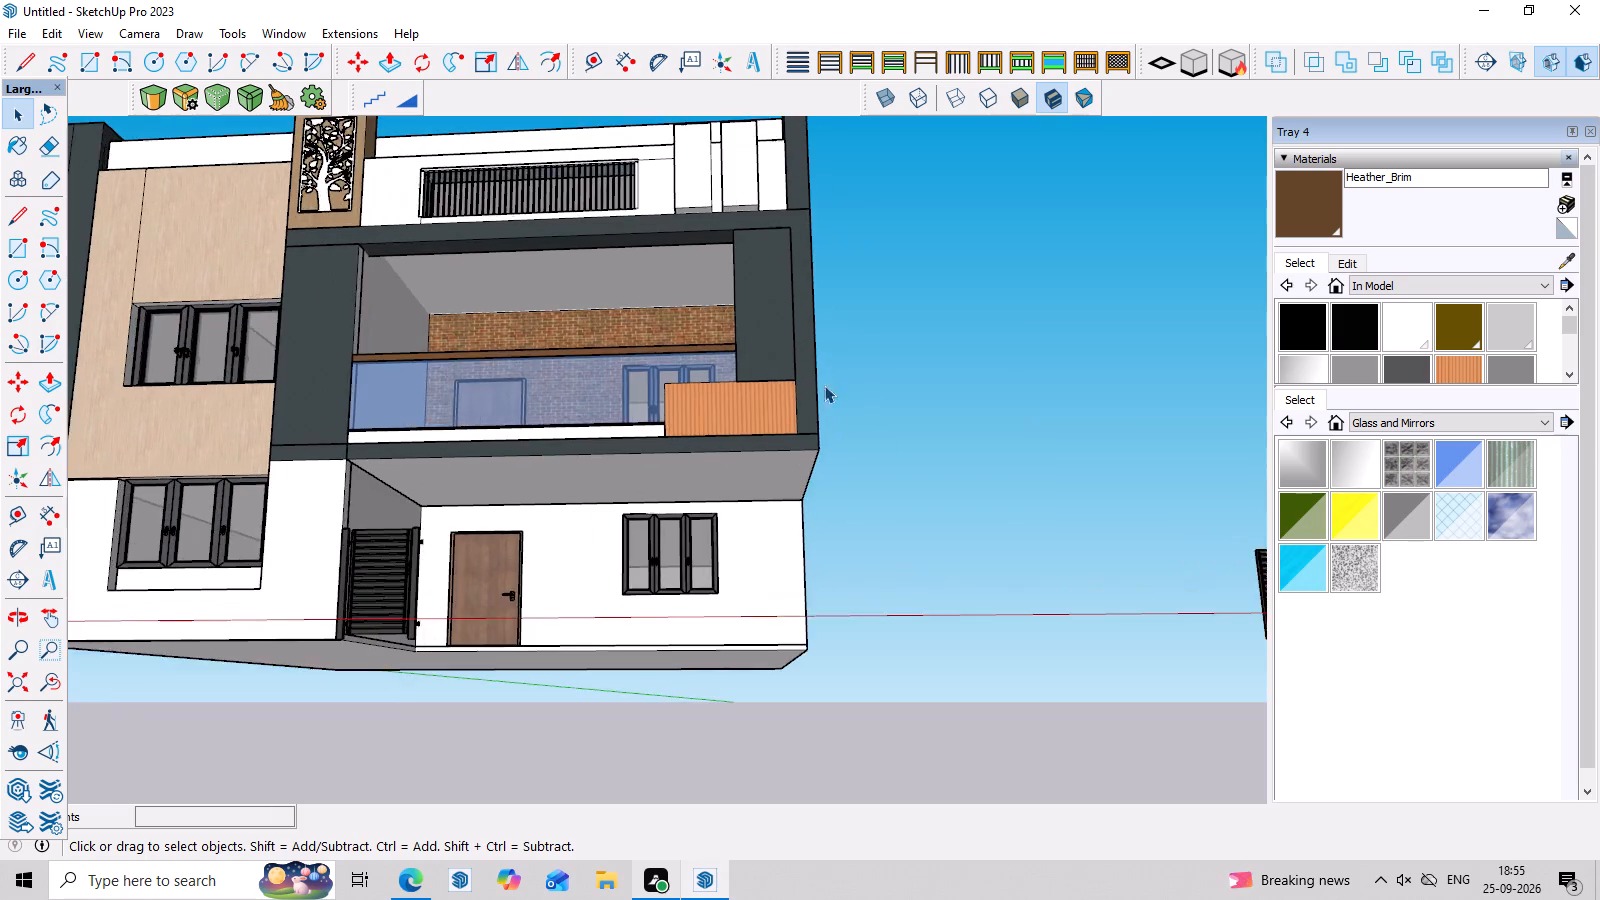
{"action": "scroll", "coordinate": [704, 486], "scroll_direction": "up", "scroll_amount": 3}
{"action": "scroll", "coordinate": [708, 495], "scroll_direction": "down", "scroll_amount": 5}
{"action": "middle_click_drag", "start_coordinate": [716, 501], "coordinate": [746, 628]}
{"action": "scroll", "coordinate": [602, 653], "scroll_direction": "up", "scroll_amount": 8}
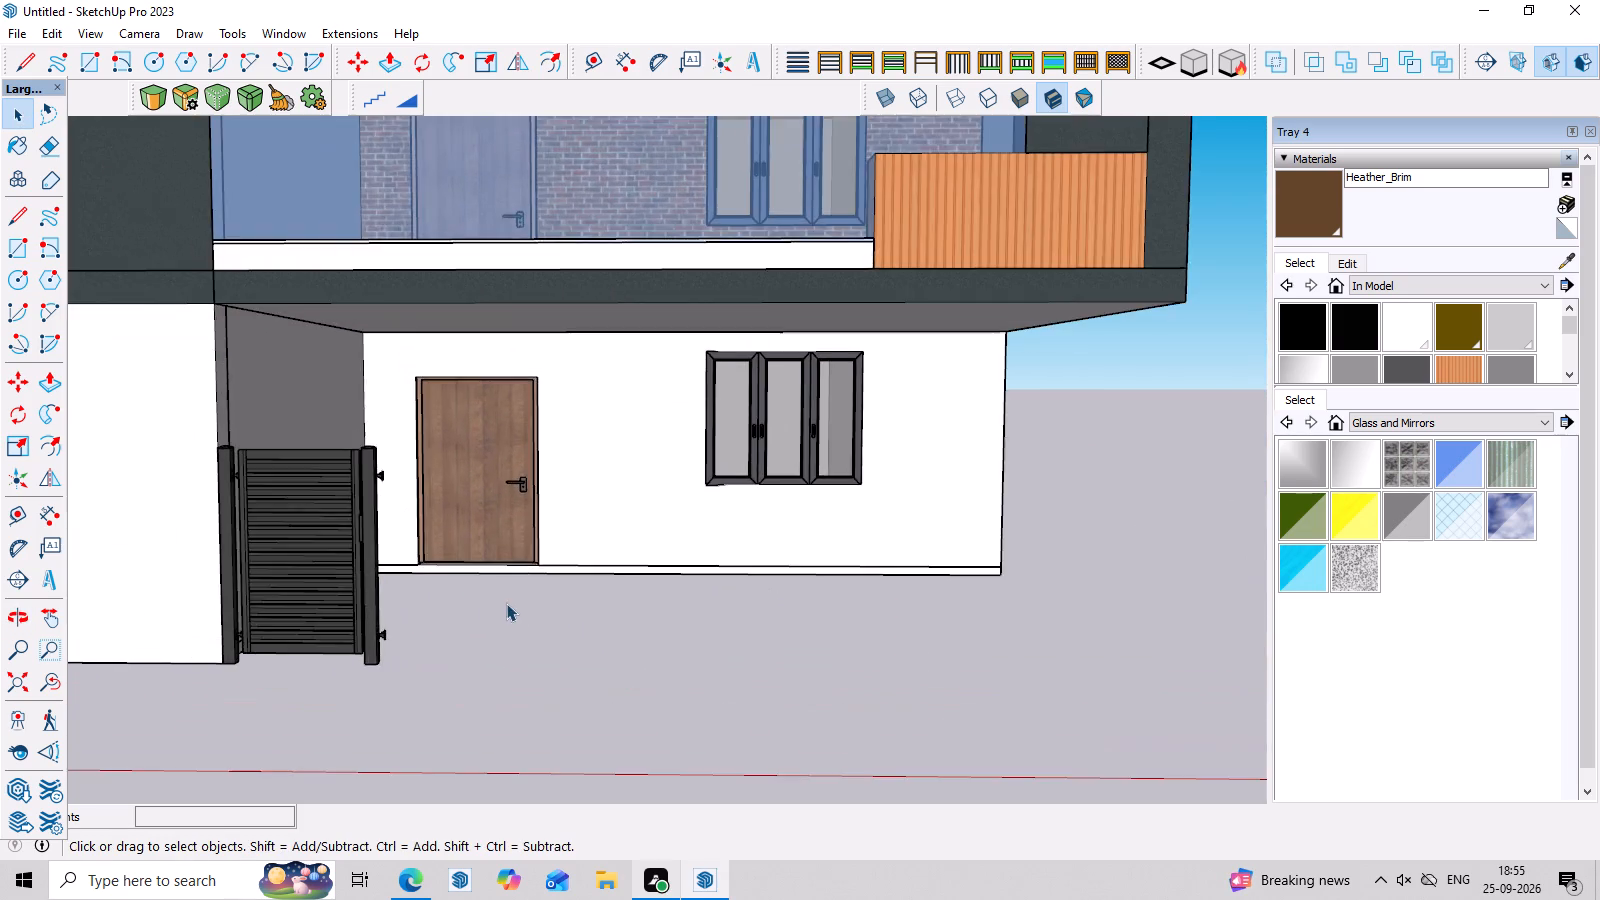
{"action": "middle_click_drag", "start_coordinate": [533, 608], "coordinate": [599, 607]}
{"action": "middle_click_drag", "start_coordinate": [599, 607], "coordinate": [595, 634]}
{"action": "scroll", "coordinate": [464, 551], "scroll_direction": "up", "scroll_amount": 2}
{"action": "middle_click_drag", "start_coordinate": [459, 535], "coordinate": [401, 482]}
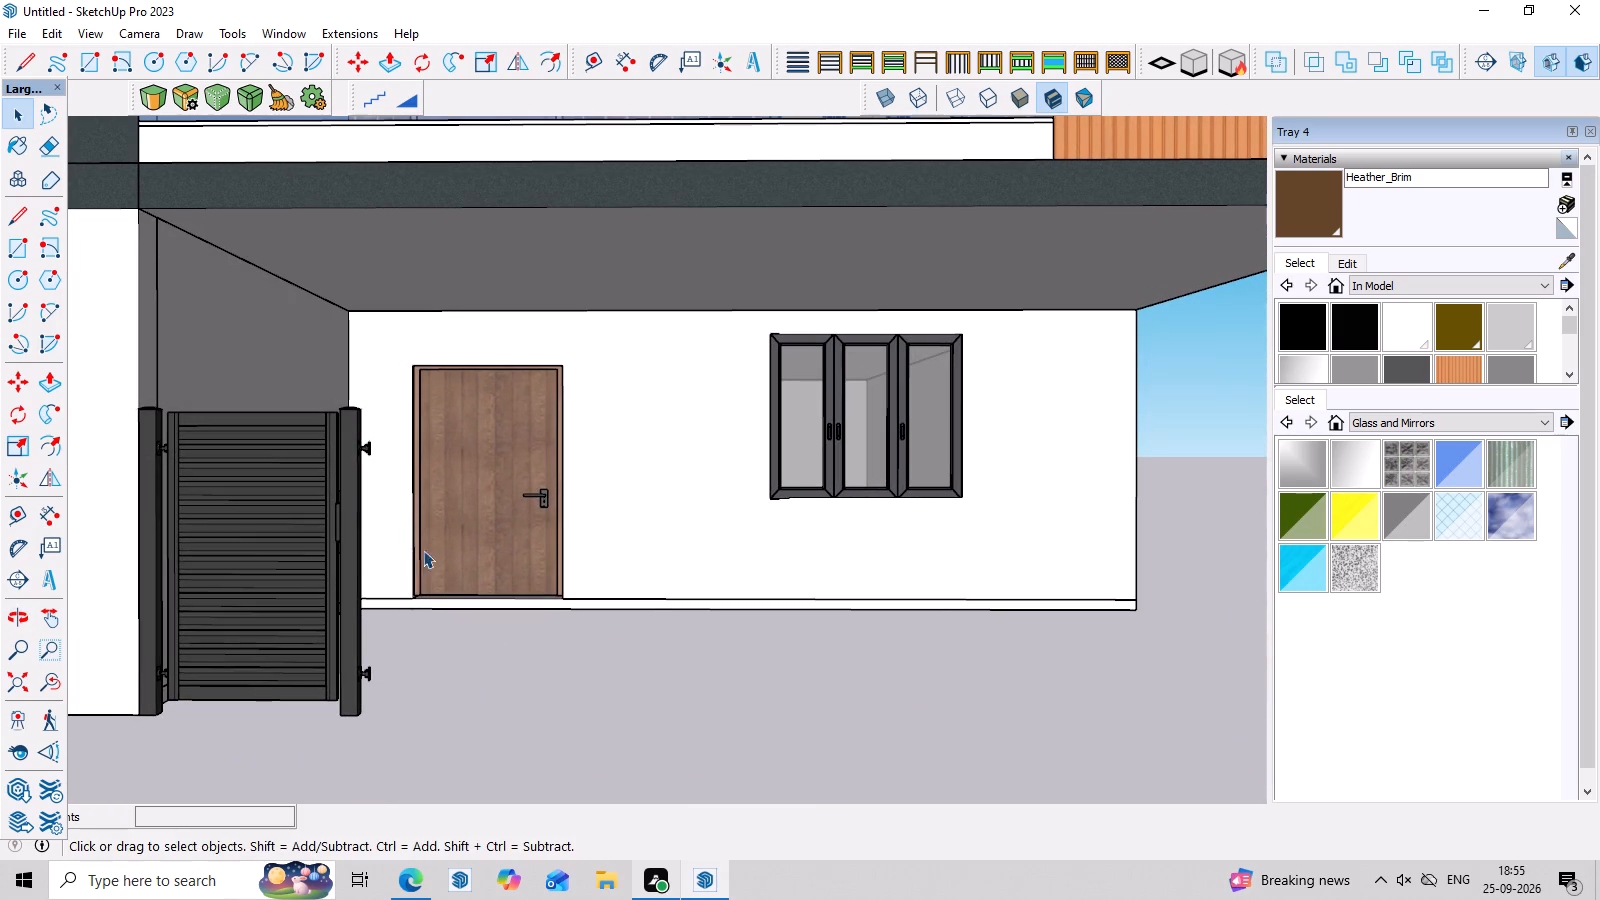
{"action": "key", "text": "r"}
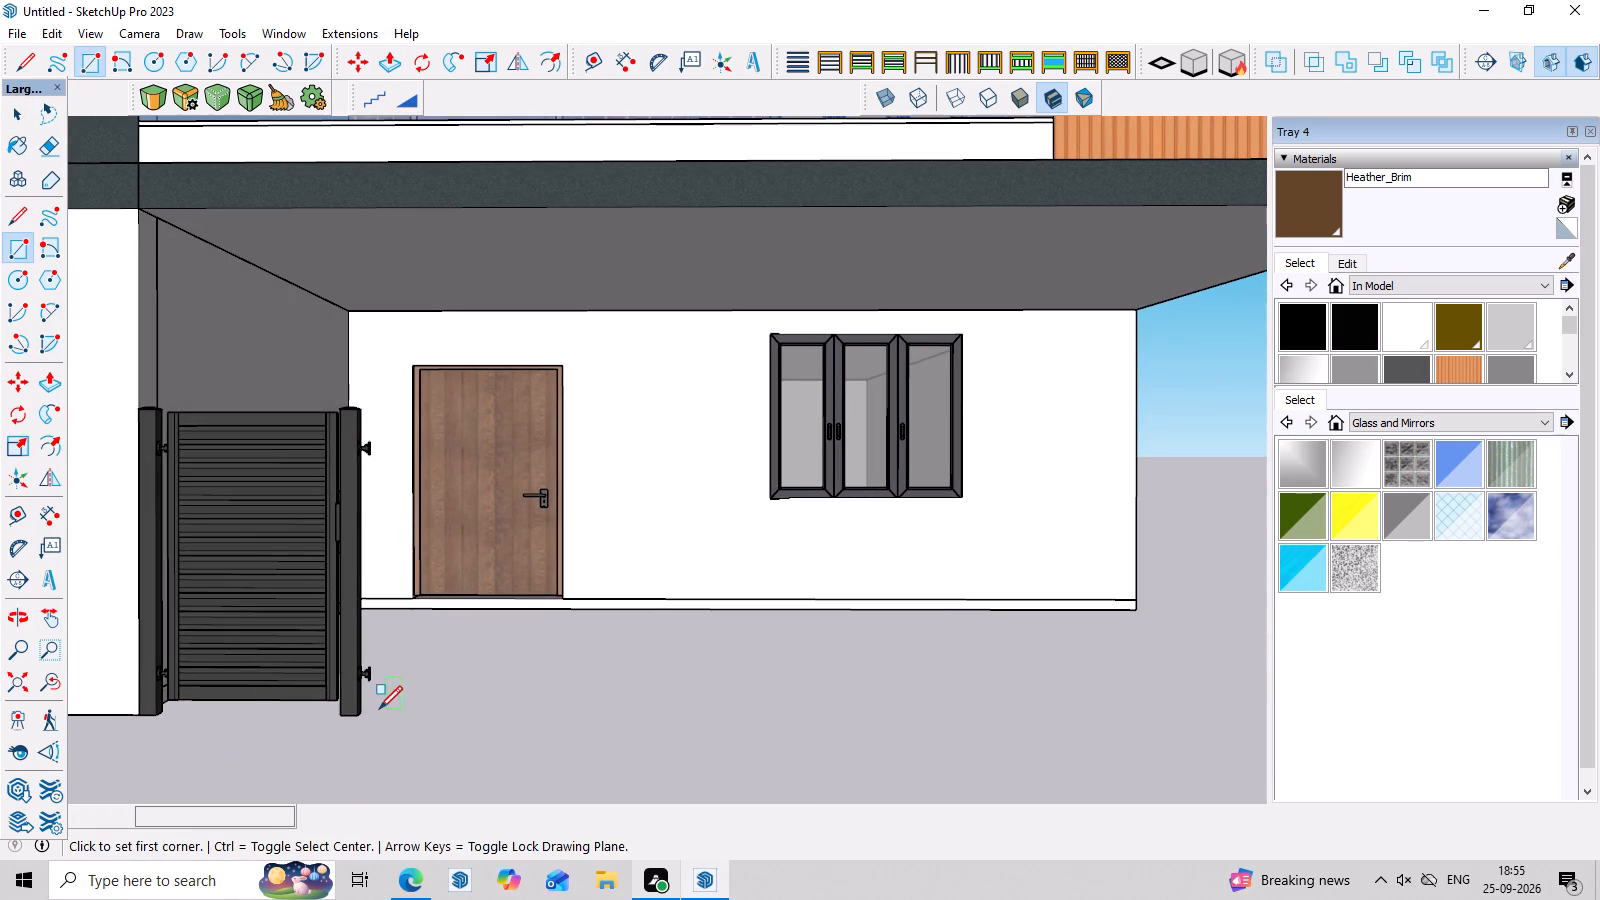
{"action": "scroll", "coordinate": [366, 721], "scroll_direction": "up", "scroll_amount": 4}
{"action": "middle_click_drag", "start_coordinate": [367, 718], "coordinate": [340, 809]}
{"action": "scroll", "coordinate": [371, 748], "scroll_direction": "up", "scroll_amount": 7}
{"action": "middle_click_drag", "start_coordinate": [401, 718], "coordinate": [273, 807]}
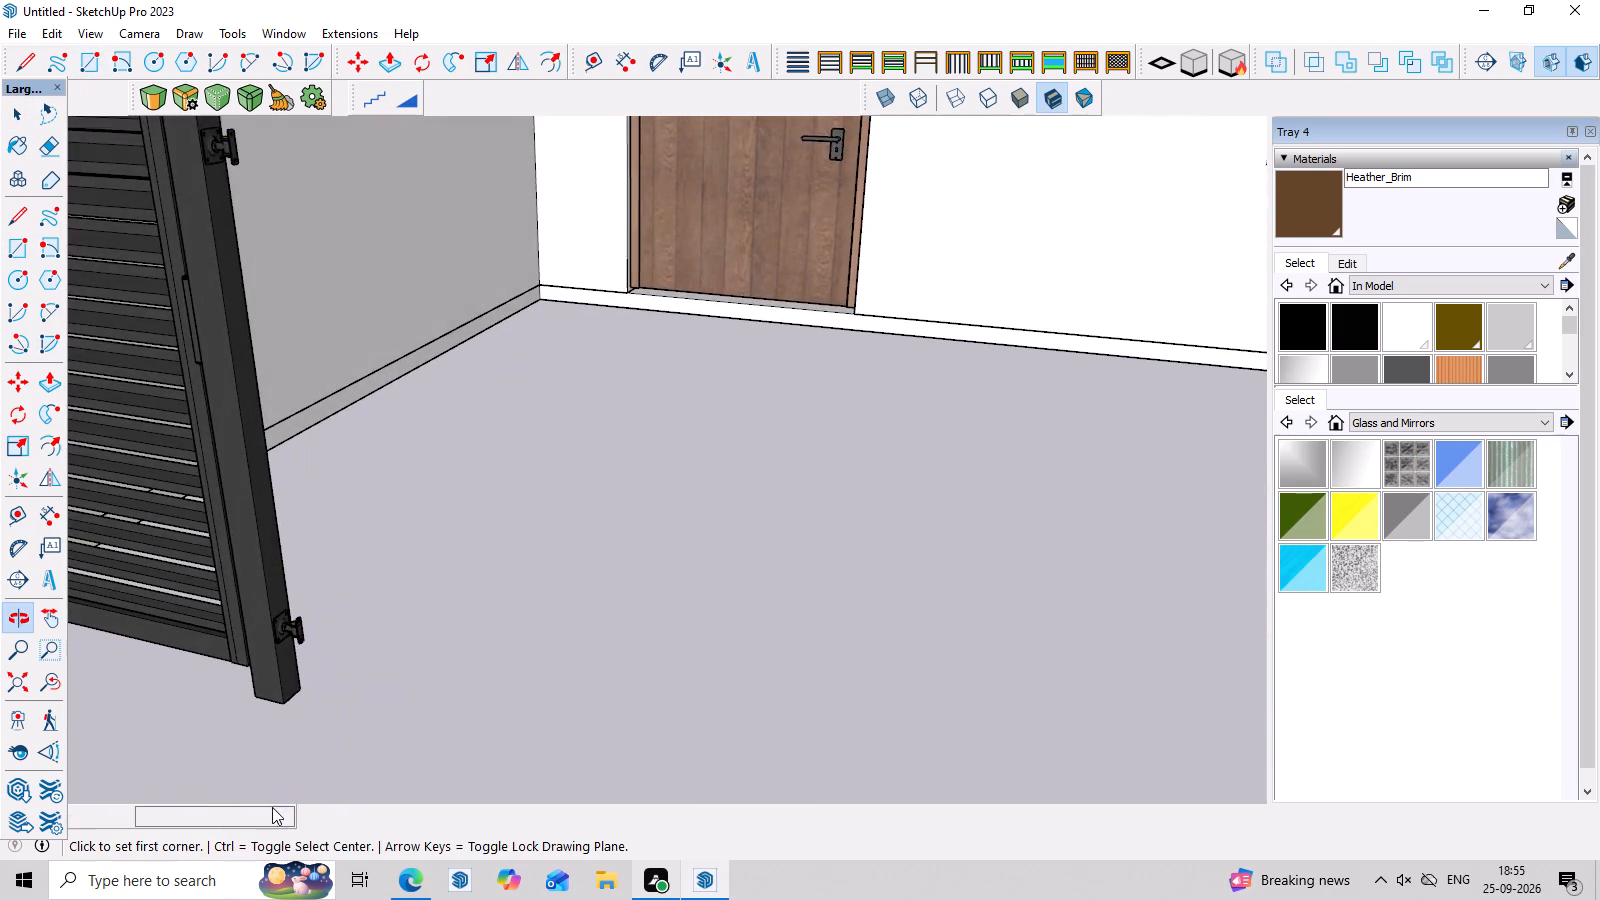
{"action": "scroll", "coordinate": [288, 726], "scroll_direction": "up", "scroll_amount": 3}
{"action": "left_click", "coordinate": [283, 703]}
{"action": "left_click", "coordinate": [308, 681]}
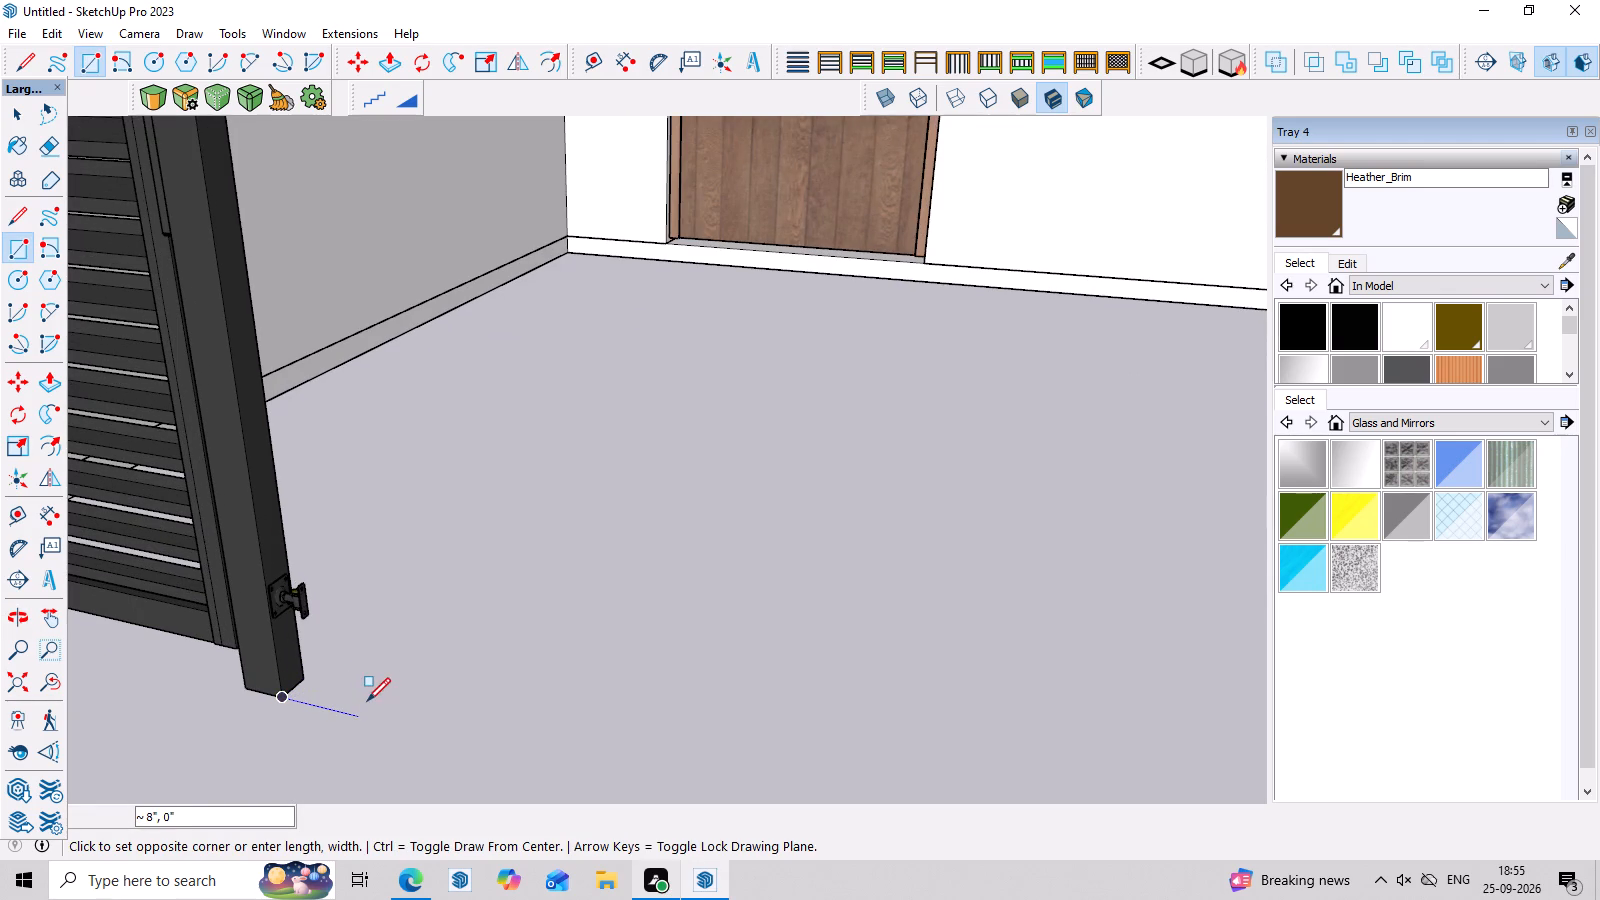
{"action": "scroll", "coordinate": [364, 693], "scroll_direction": "up", "scroll_amount": 2}
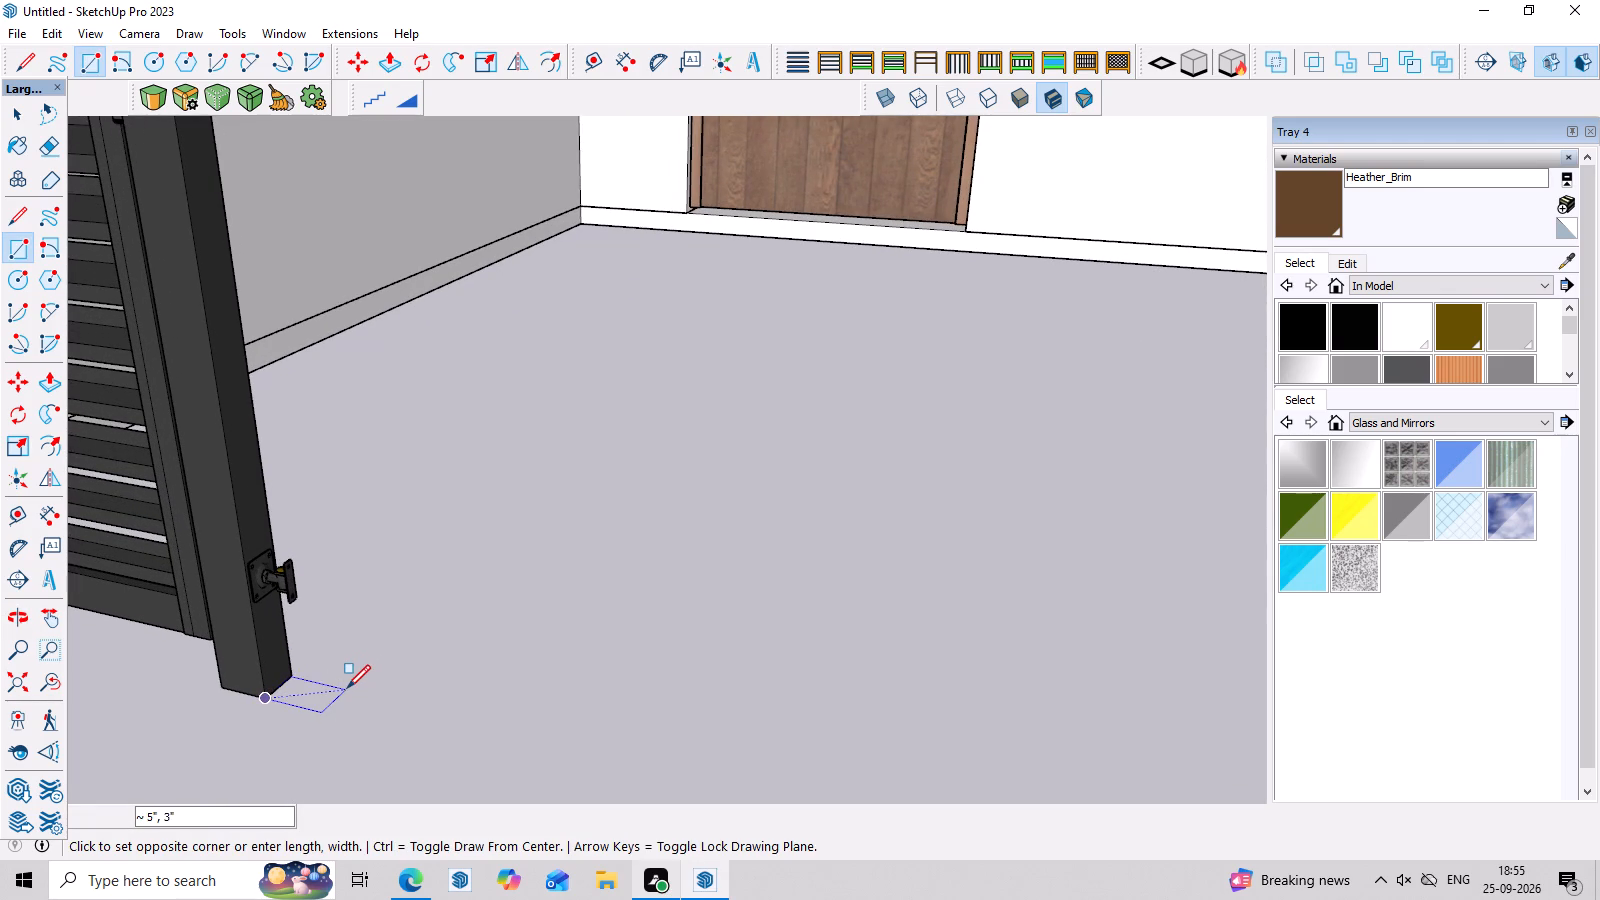
{"action": "left_click", "coordinate": [344, 692]}
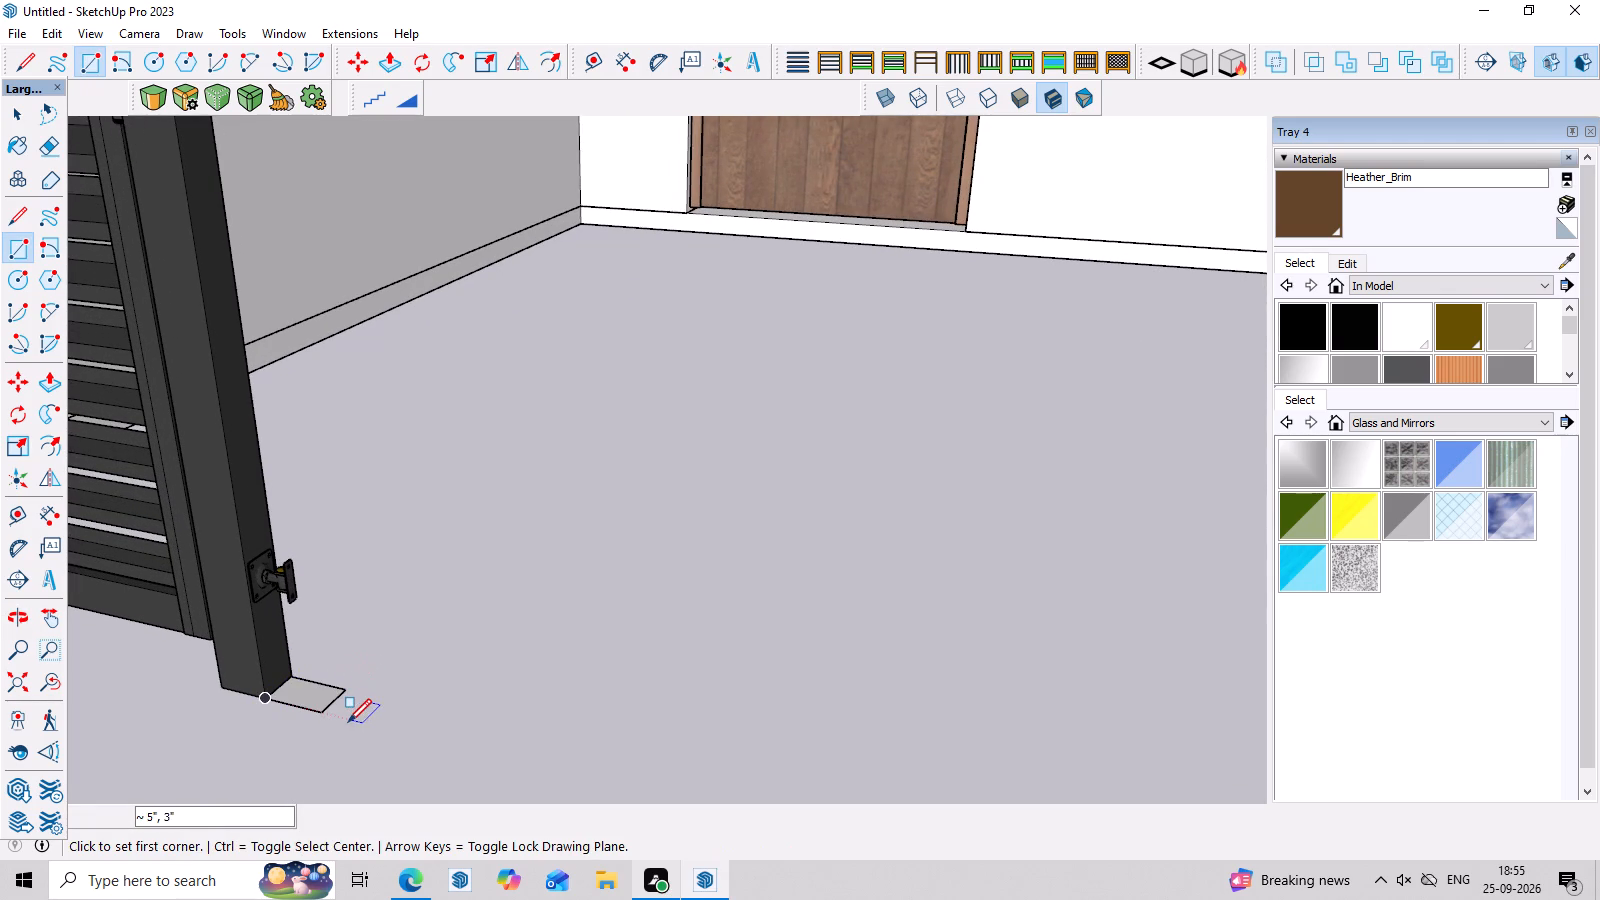
Extrude the small rectangle upward to the top of the adjoining gate post, about 5'10", as a pillar.
{"action": "key", "text": "p"}
{"action": "left_click", "coordinate": [313, 696]}
{"action": "scroll", "coordinate": [383, 374], "scroll_direction": "down", "scroll_amount": 8}
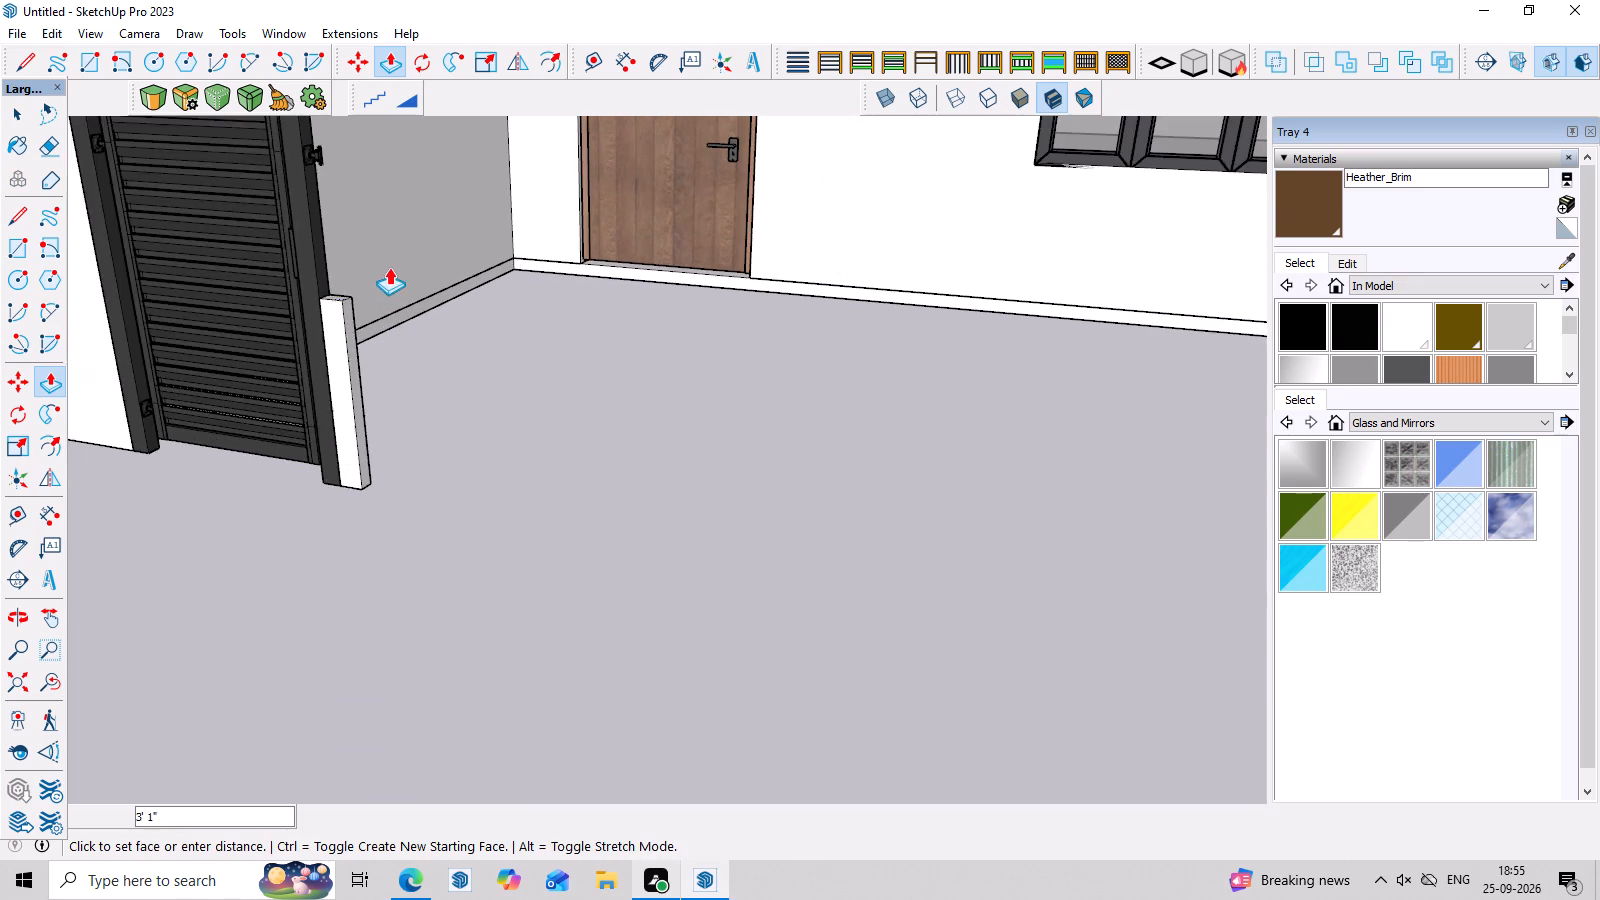
{"action": "scroll", "coordinate": [385, 250], "scroll_direction": "down", "scroll_amount": 4}
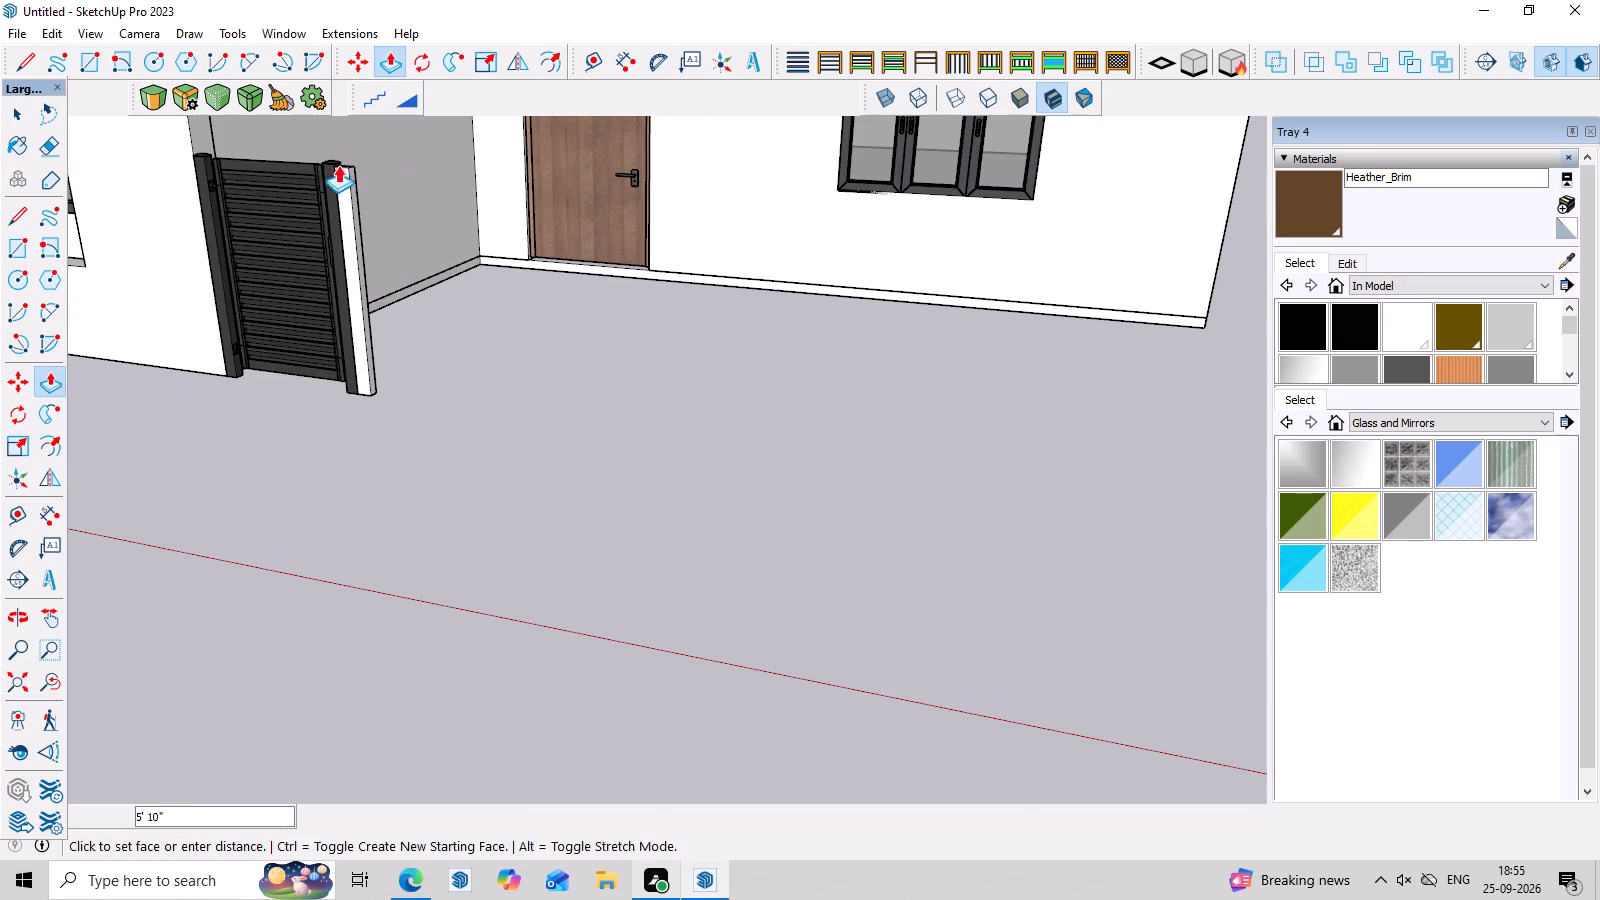
{"action": "scroll", "coordinate": [334, 165], "scroll_direction": "up", "scroll_amount": 3}
{"action": "left_click", "coordinate": [334, 165]}
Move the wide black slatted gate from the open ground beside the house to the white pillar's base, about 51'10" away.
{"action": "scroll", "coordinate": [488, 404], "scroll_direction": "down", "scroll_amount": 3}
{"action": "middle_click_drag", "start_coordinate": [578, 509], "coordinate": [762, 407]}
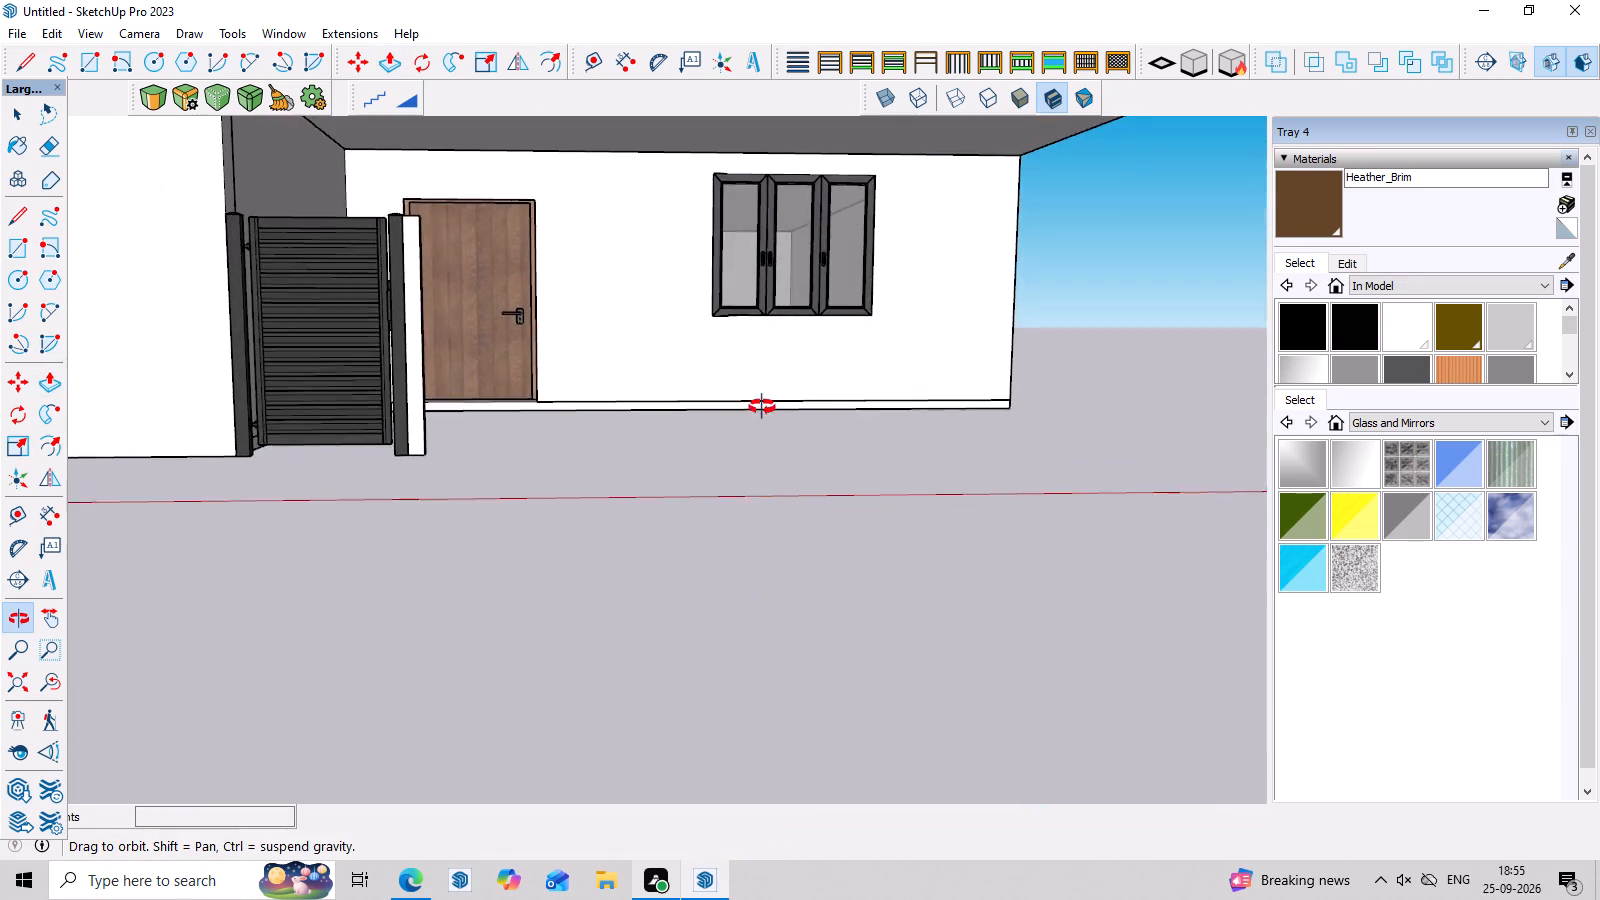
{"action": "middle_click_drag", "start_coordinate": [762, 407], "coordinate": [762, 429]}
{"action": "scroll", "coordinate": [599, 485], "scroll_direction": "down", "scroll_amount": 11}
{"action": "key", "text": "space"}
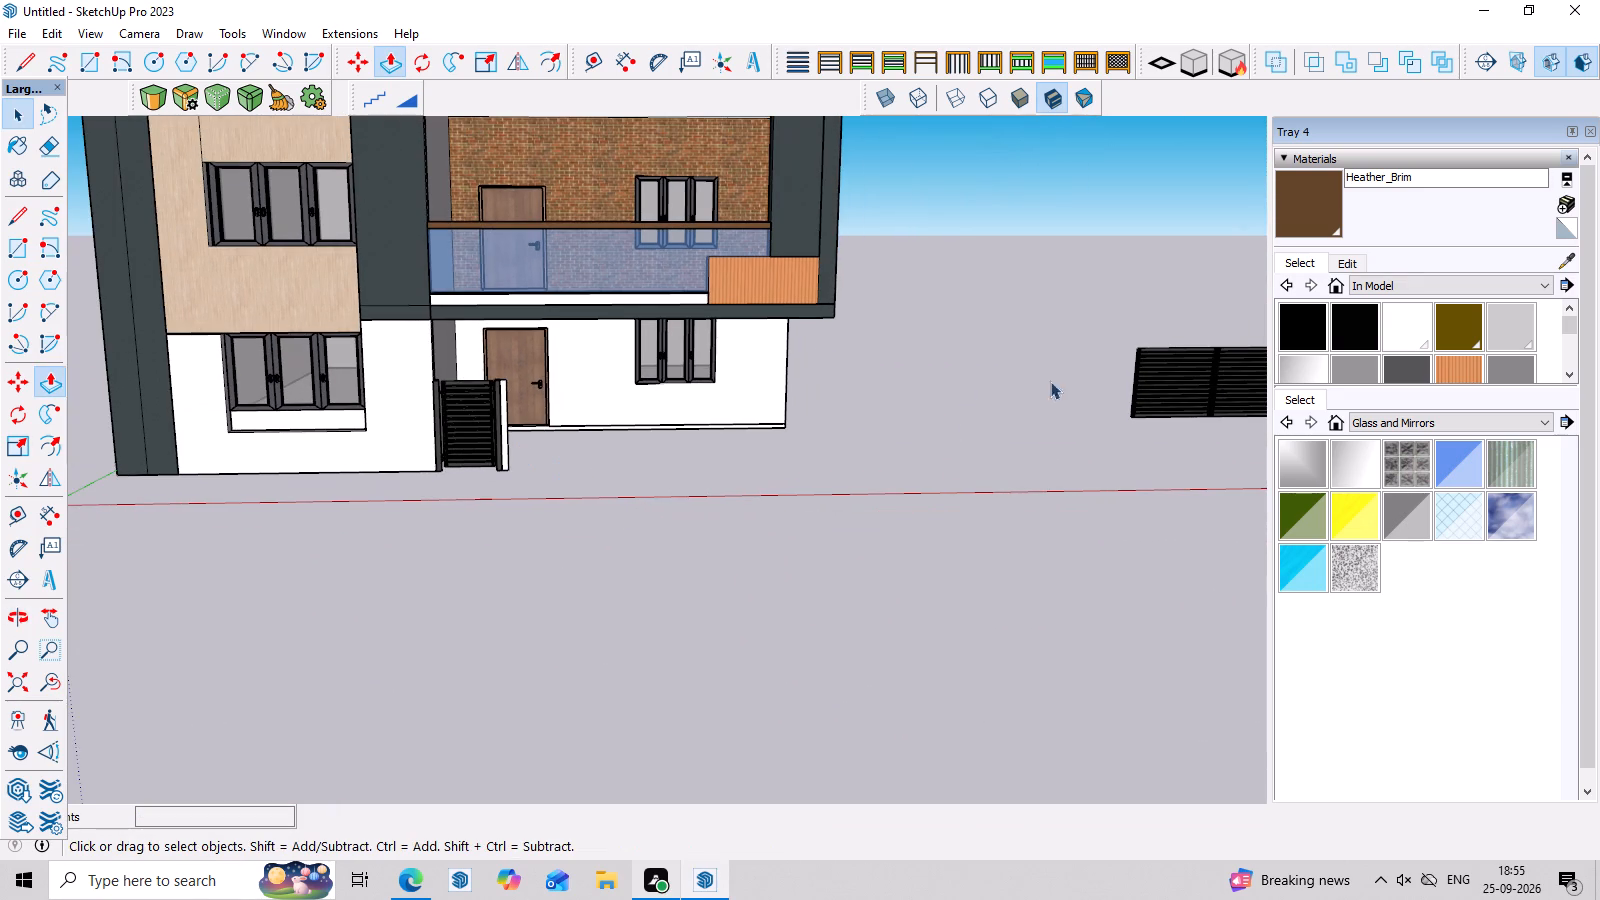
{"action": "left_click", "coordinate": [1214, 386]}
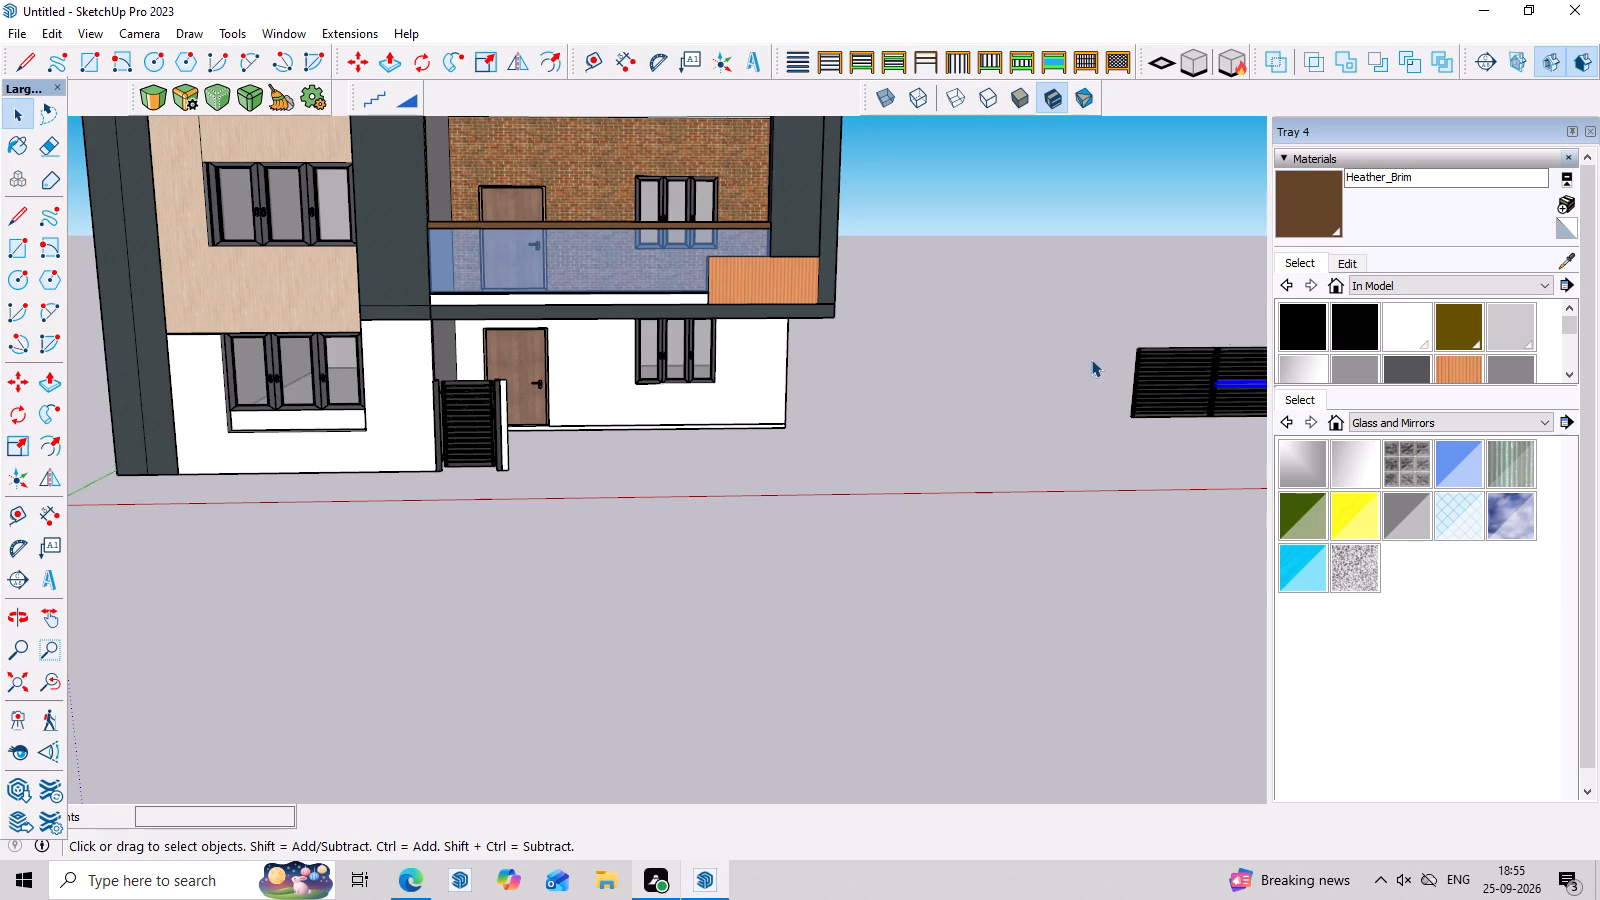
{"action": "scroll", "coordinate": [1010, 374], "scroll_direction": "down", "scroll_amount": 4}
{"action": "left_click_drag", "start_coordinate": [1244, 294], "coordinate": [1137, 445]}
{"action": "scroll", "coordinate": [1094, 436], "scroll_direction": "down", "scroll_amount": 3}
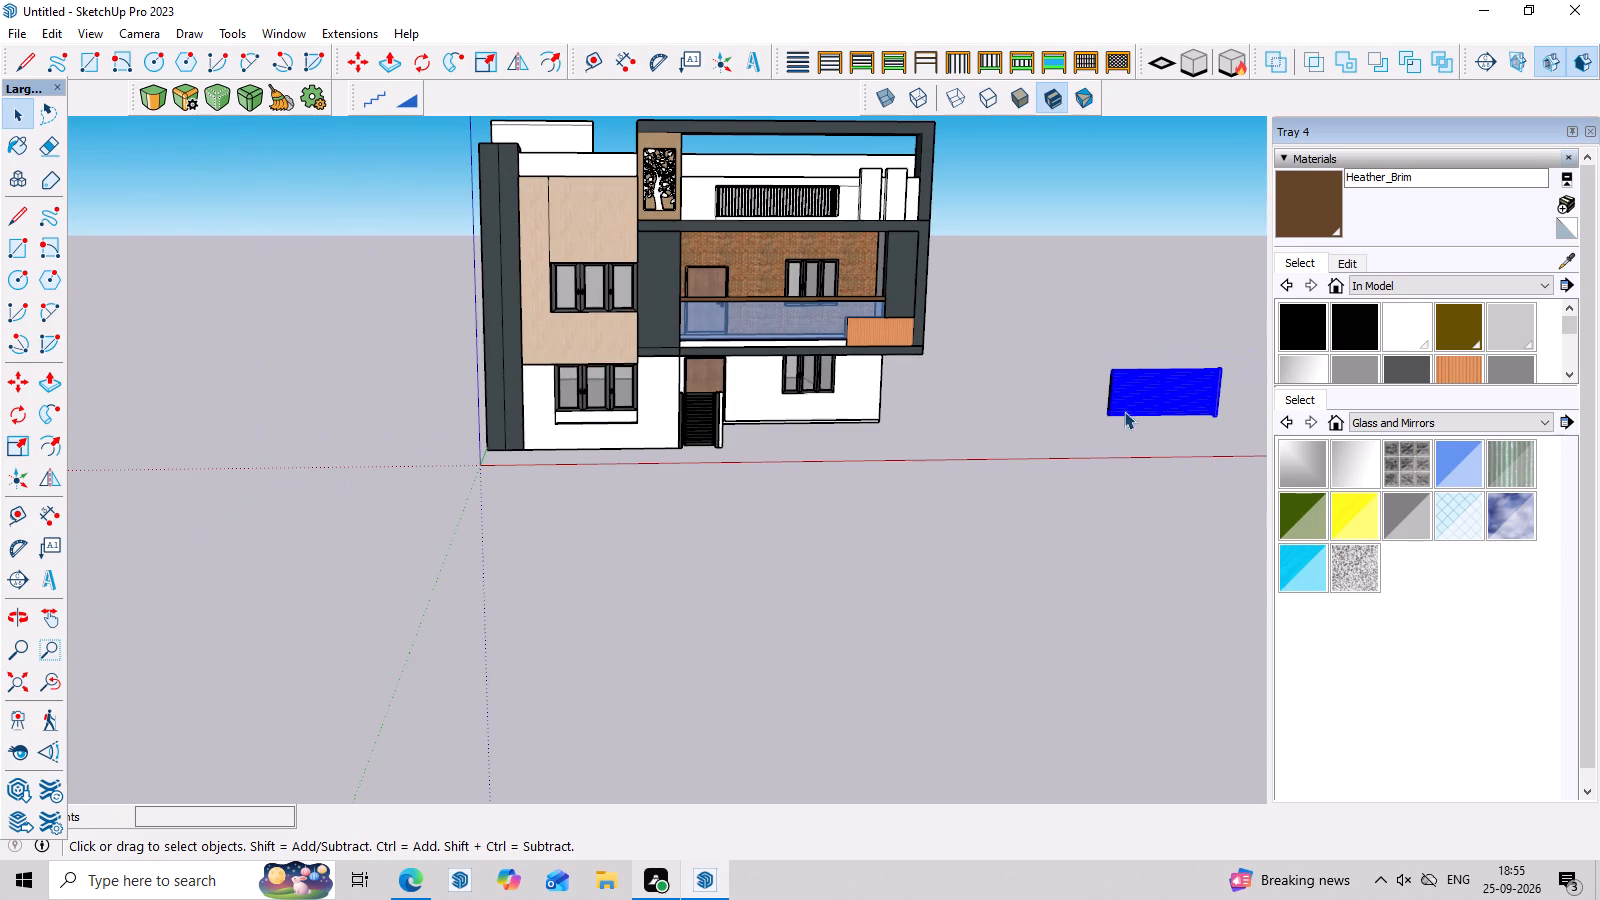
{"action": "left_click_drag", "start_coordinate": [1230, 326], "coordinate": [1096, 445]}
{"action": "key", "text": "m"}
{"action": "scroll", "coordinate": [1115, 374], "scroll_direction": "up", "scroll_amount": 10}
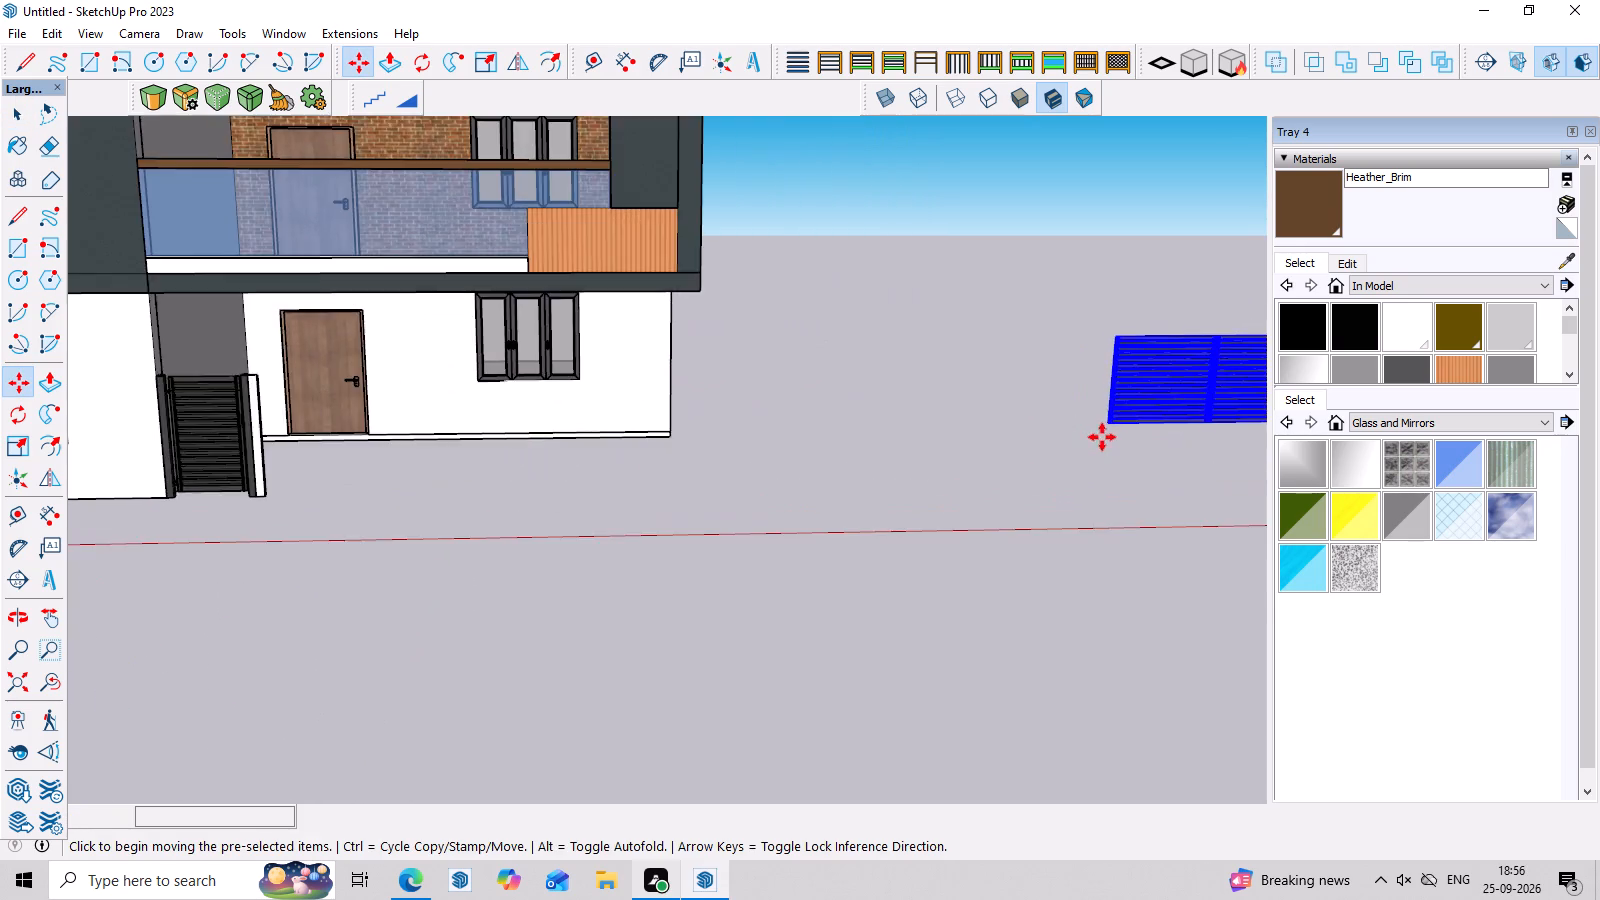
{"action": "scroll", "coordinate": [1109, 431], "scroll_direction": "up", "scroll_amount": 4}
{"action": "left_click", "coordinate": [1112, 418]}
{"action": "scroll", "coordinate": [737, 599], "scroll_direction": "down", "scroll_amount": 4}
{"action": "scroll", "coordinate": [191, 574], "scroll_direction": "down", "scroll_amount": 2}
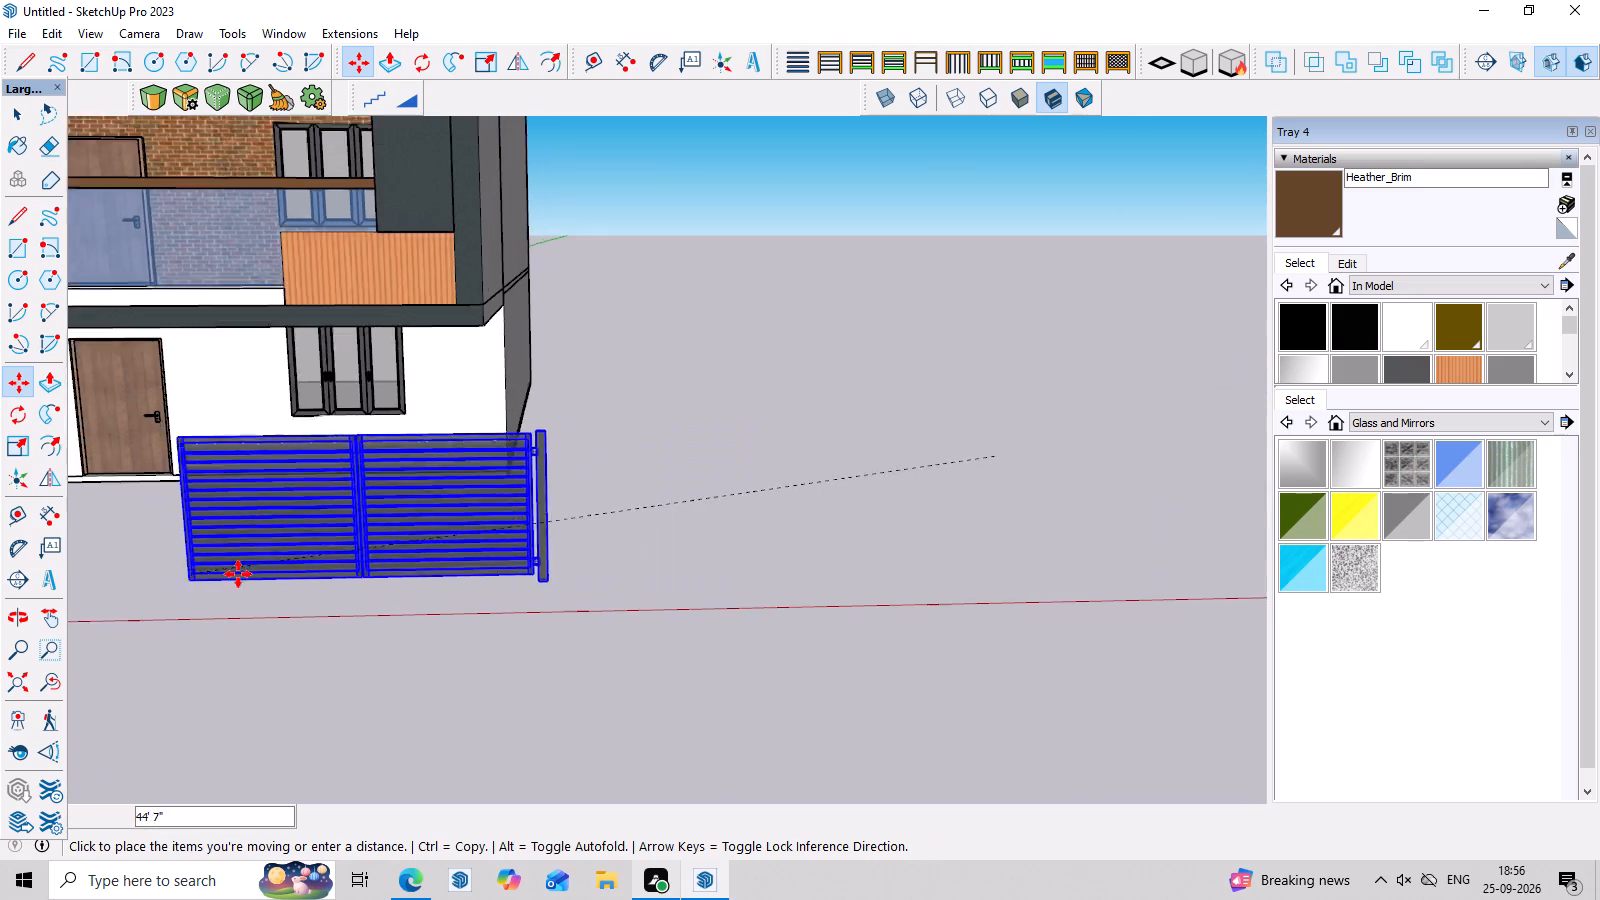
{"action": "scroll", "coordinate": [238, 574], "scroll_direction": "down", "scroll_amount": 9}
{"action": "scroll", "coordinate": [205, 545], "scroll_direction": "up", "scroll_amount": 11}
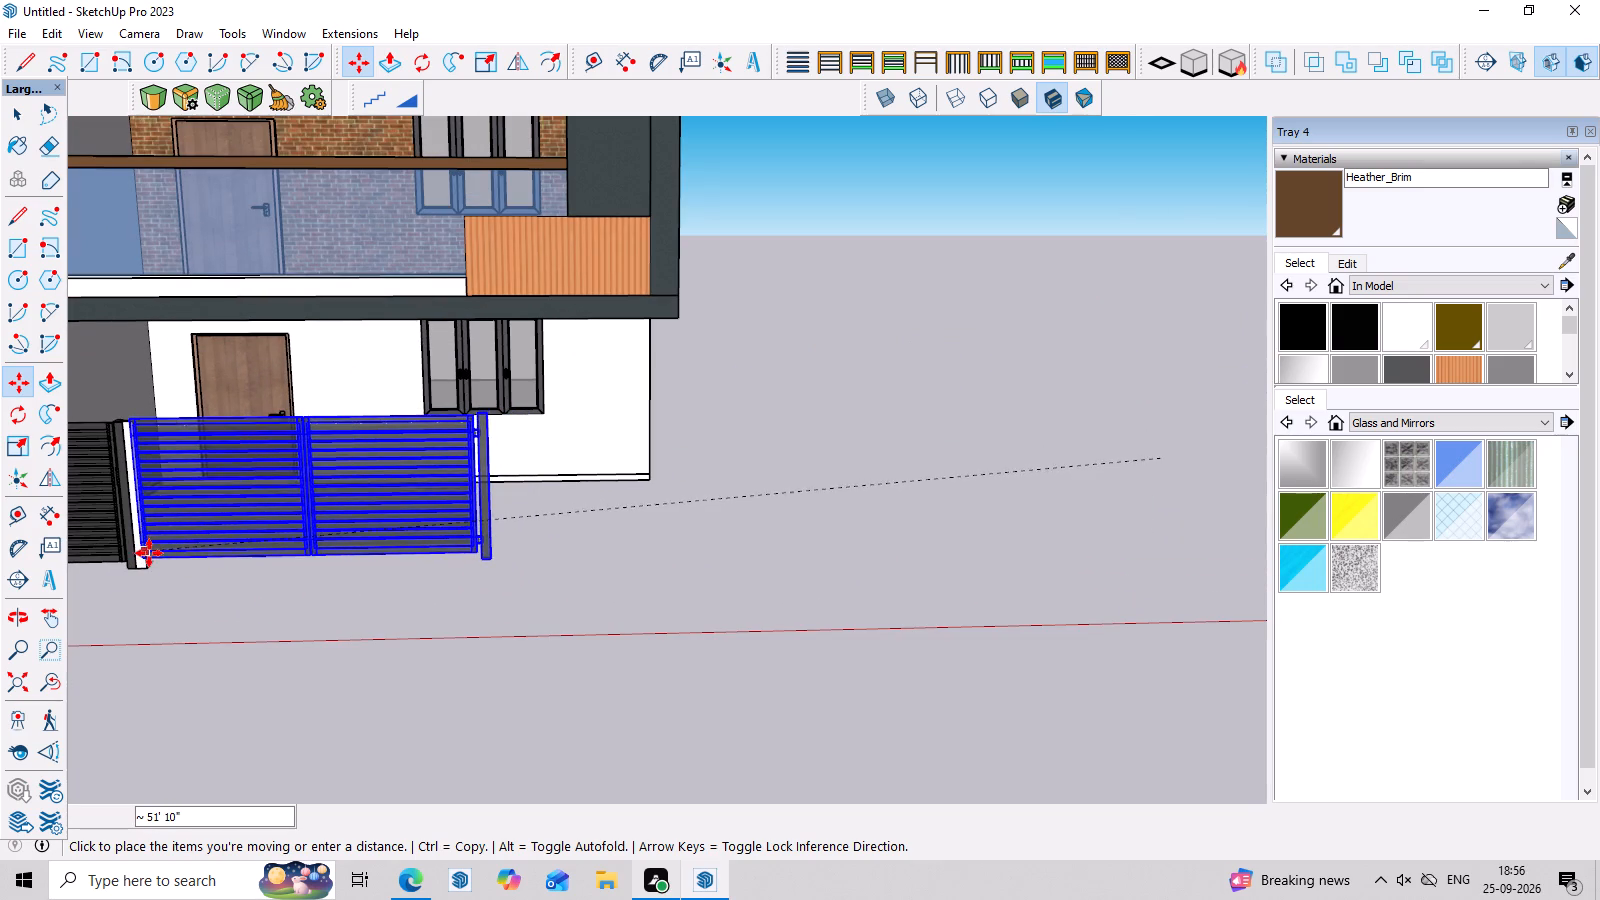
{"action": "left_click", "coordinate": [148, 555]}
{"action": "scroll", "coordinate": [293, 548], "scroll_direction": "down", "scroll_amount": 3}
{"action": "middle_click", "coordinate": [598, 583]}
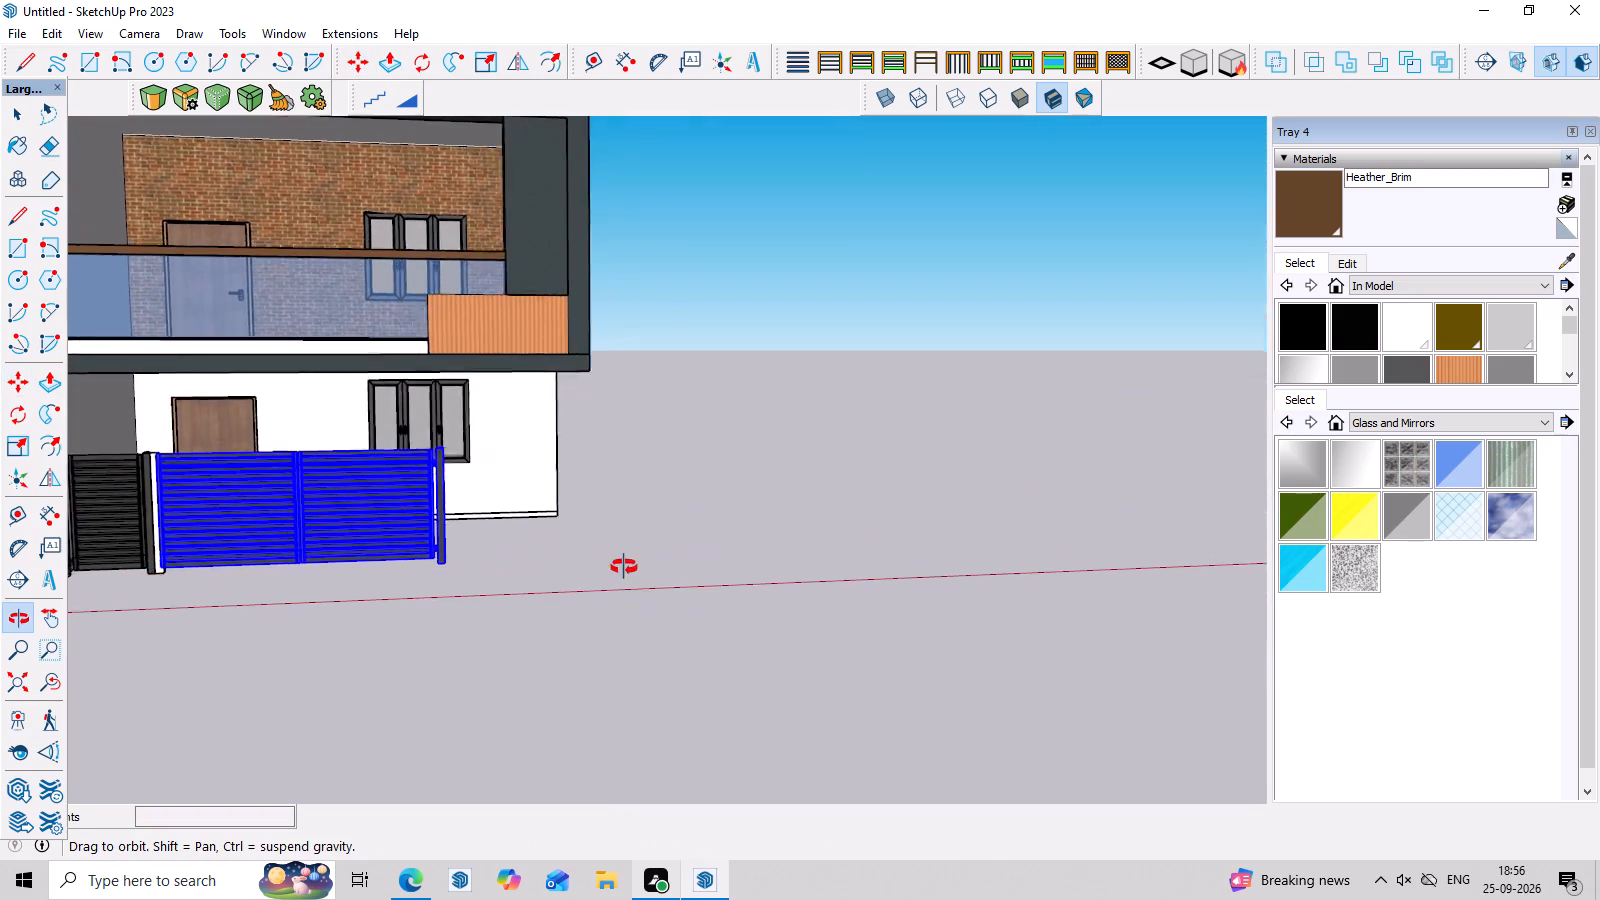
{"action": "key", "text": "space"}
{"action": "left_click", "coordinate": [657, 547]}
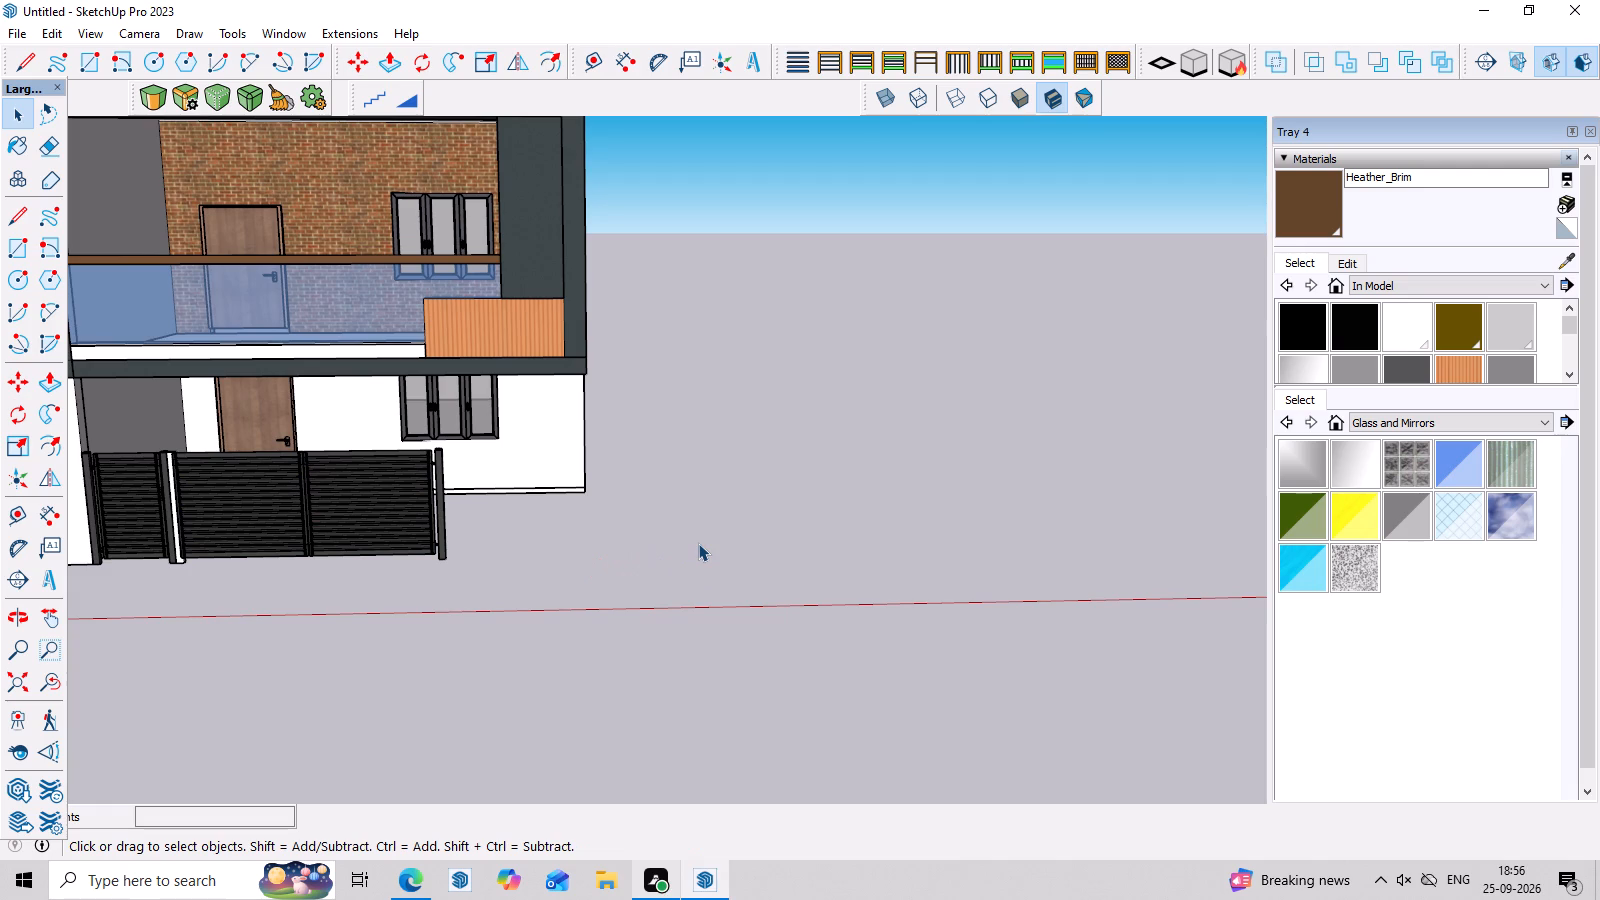
Examine how the wide gate, white pillar and narrow leaf line up across the entrance, from several angles.
{"action": "scroll", "coordinate": [281, 501], "scroll_direction": "down", "scroll_amount": 4}
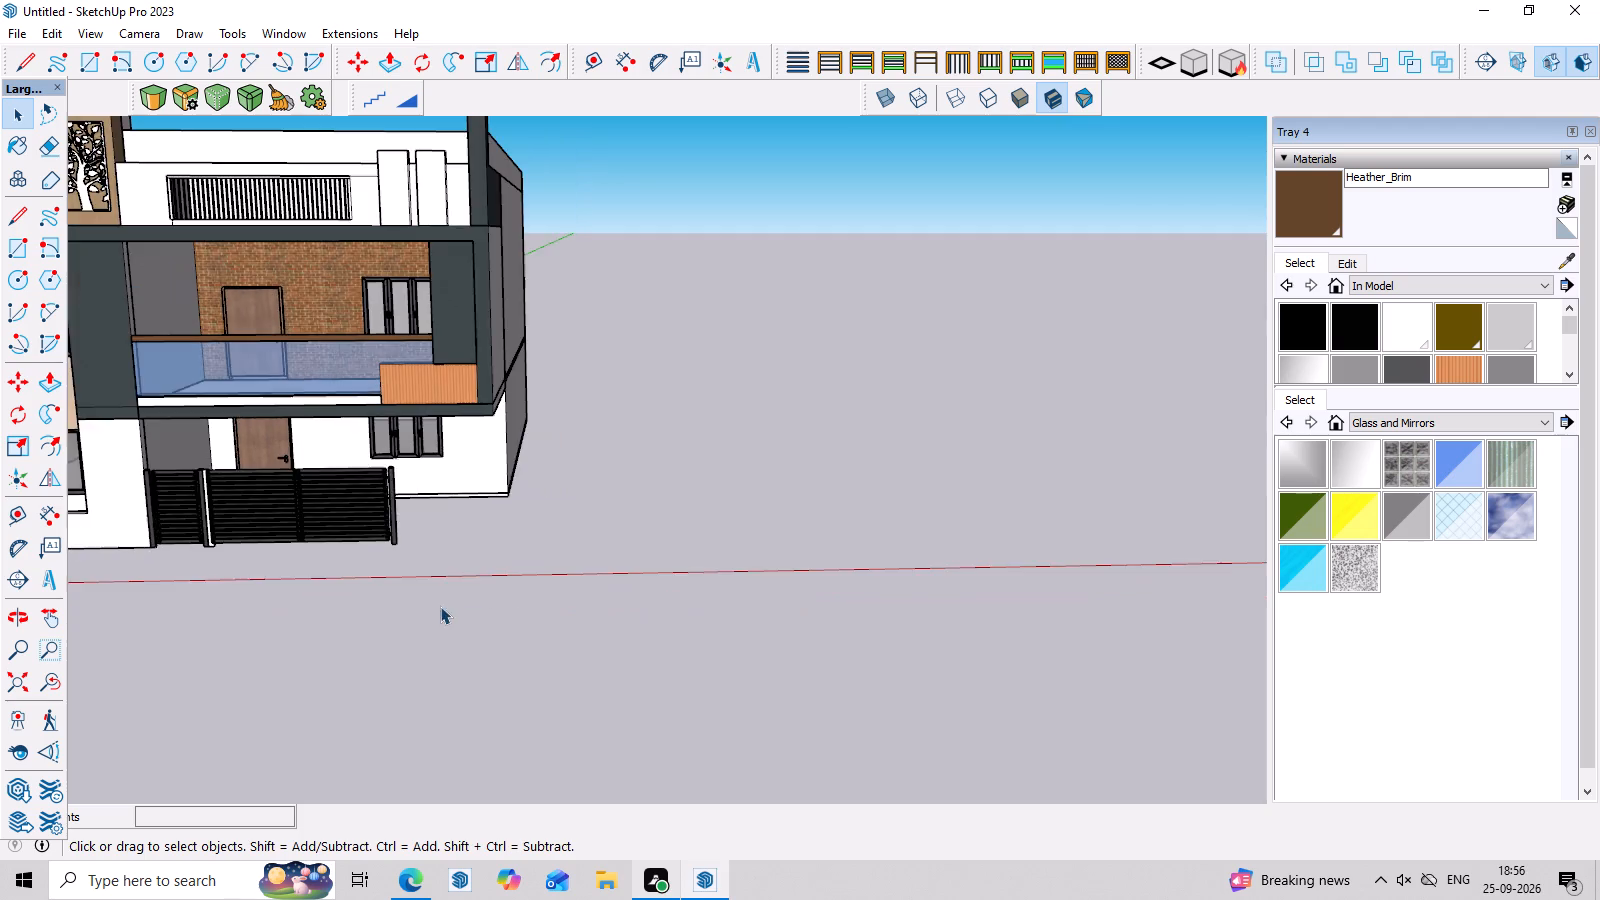
{"action": "middle_click_drag", "start_coordinate": [469, 554], "coordinate": [528, 431]}
{"action": "scroll", "coordinate": [509, 460], "scroll_direction": "up", "scroll_amount": 4}
{"action": "middle_click_drag", "start_coordinate": [539, 543], "coordinate": [532, 590]}
{"action": "scroll", "coordinate": [520, 588], "scroll_direction": "down", "scroll_amount": 9}
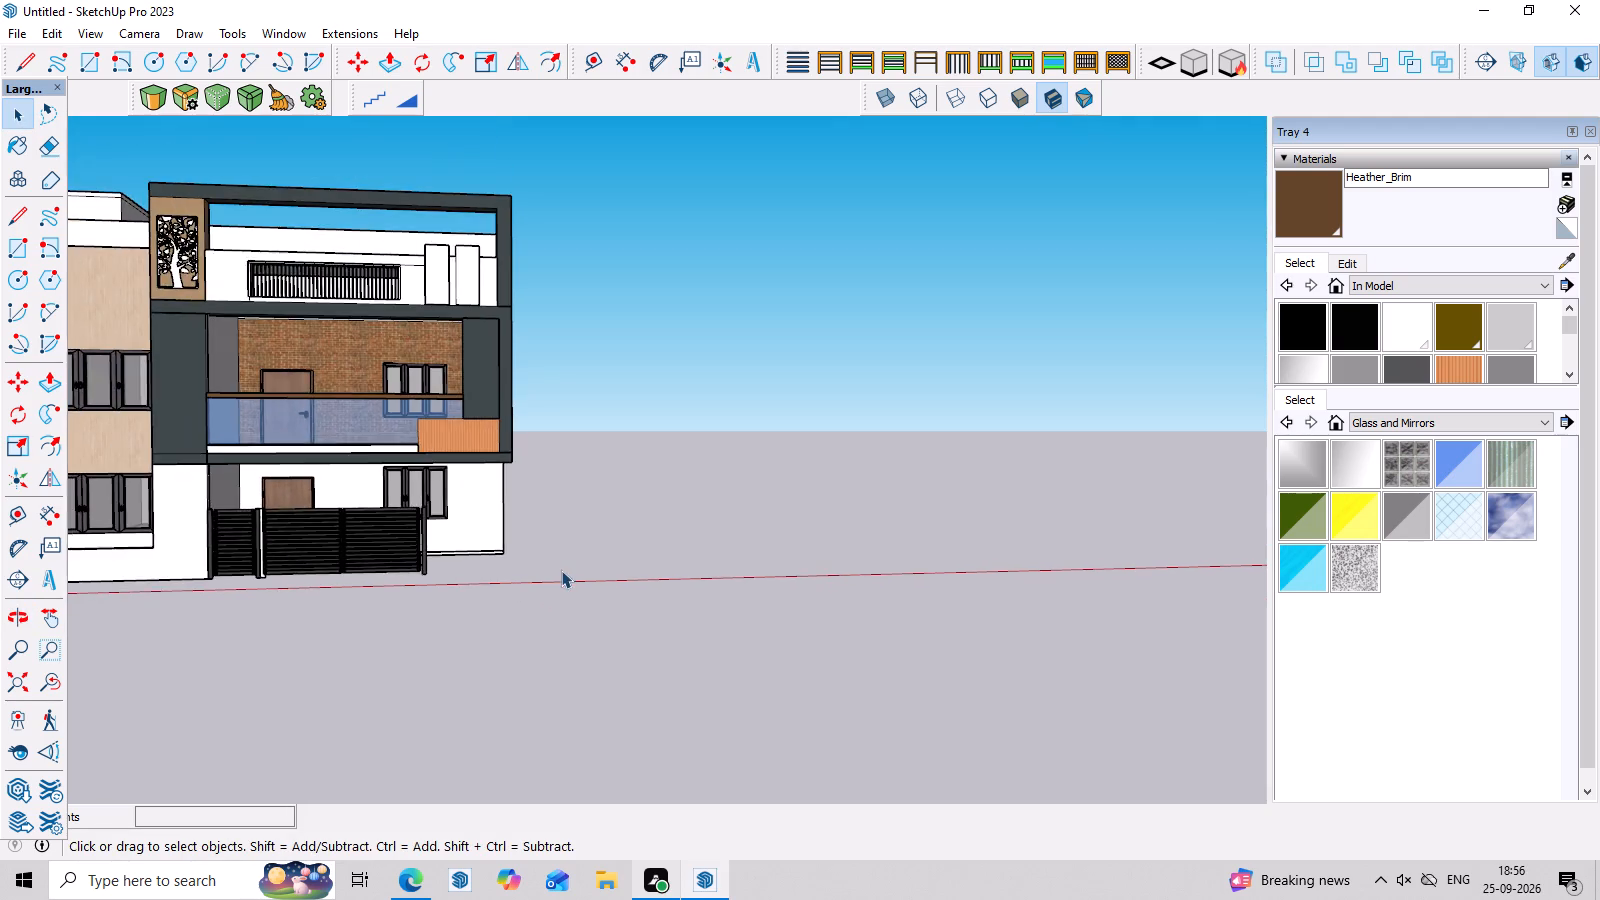
{"action": "scroll", "coordinate": [549, 591], "scroll_direction": "down", "scroll_amount": 4}
{"action": "scroll", "coordinate": [152, 580], "scroll_direction": "up", "scroll_amount": 8}
{"action": "middle_click_drag", "start_coordinate": [710, 608], "coordinate": [624, 681]}
{"action": "scroll", "coordinate": [501, 665], "scroll_direction": "up", "scroll_amount": 5}
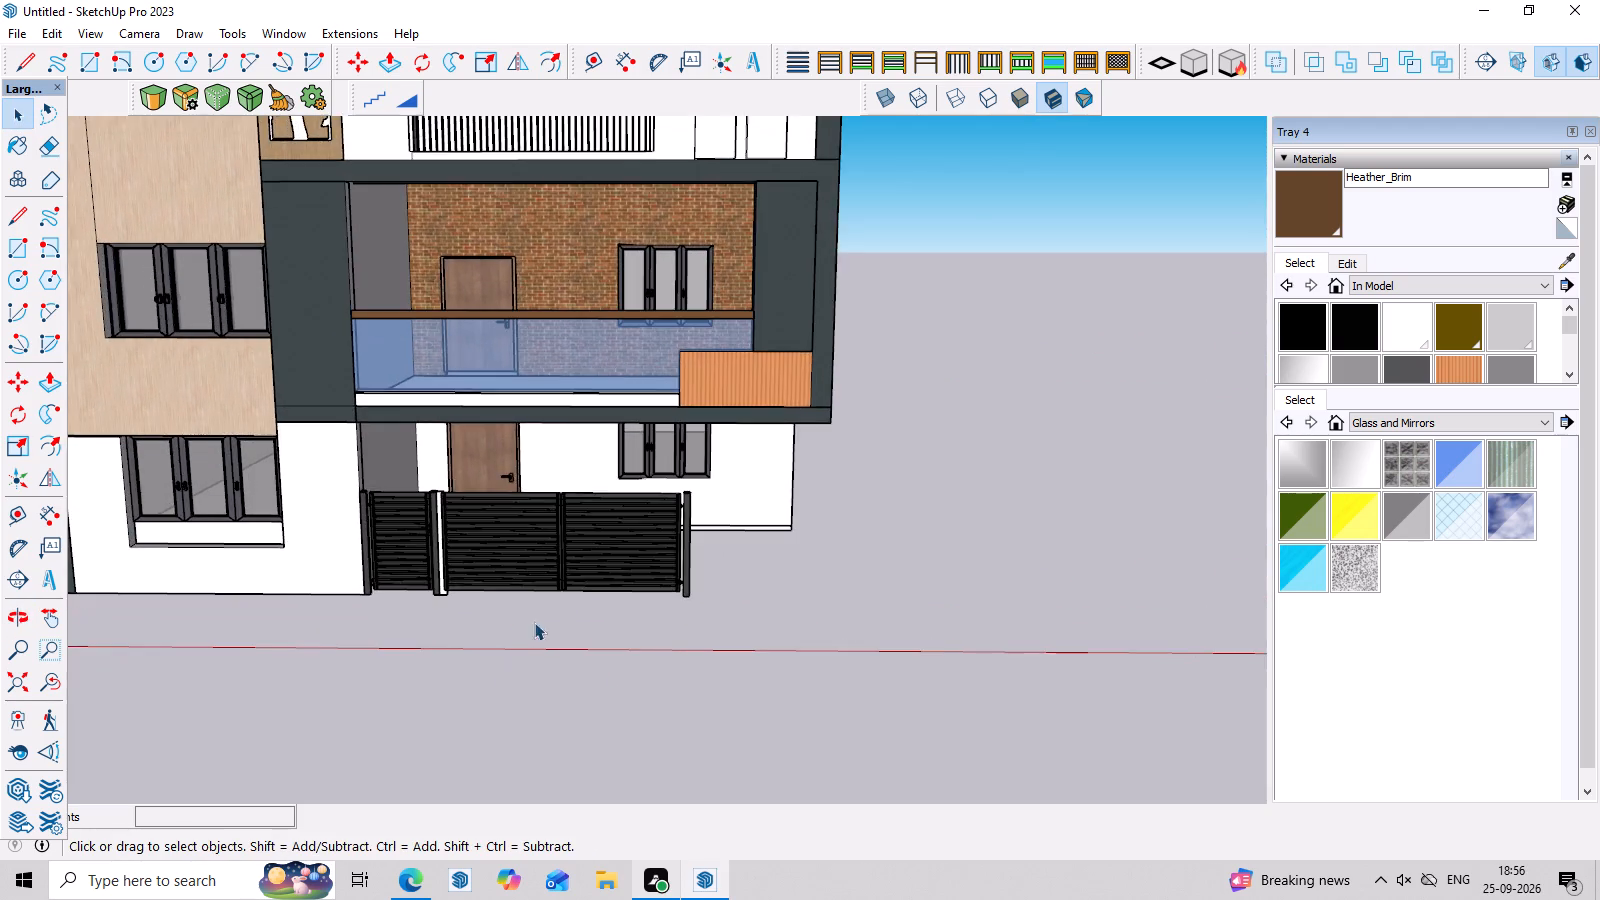
{"action": "scroll", "coordinate": [534, 622], "scroll_direction": "up", "scroll_amount": 4}
{"action": "middle_click_drag", "start_coordinate": [806, 653], "coordinate": [473, 619]}
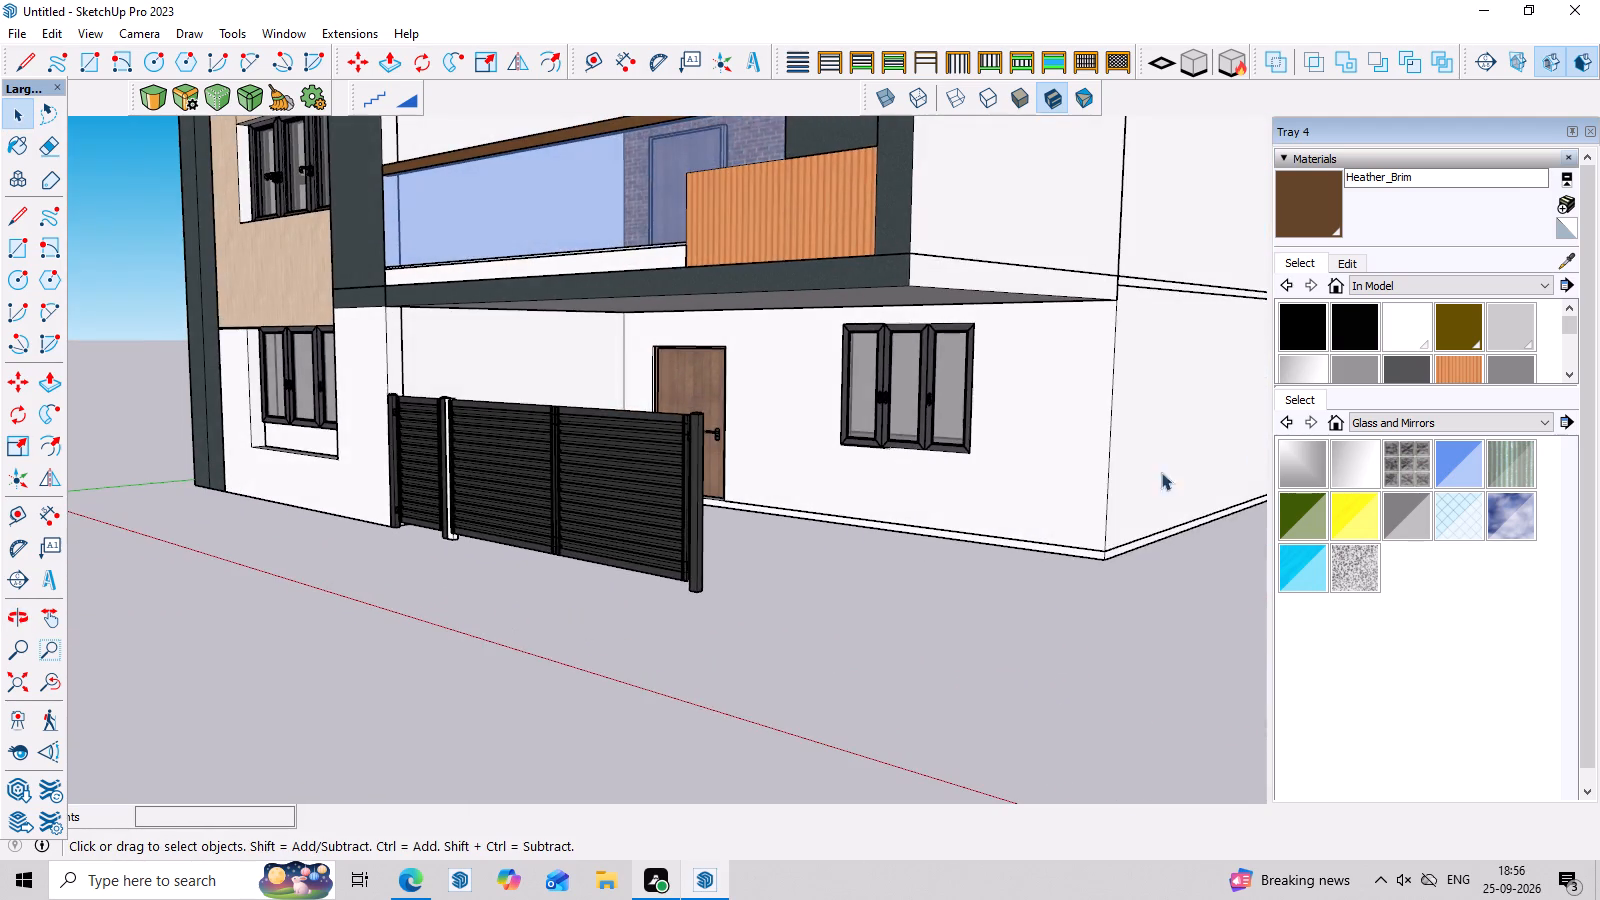
{"action": "scroll", "coordinate": [1156, 447], "scroll_direction": "up", "scroll_amount": 4}
{"action": "scroll", "coordinate": [630, 463], "scroll_direction": "up", "scroll_amount": 4}
{"action": "scroll", "coordinate": [629, 465], "scroll_direction": "down", "scroll_amount": 10}
{"action": "middle_click_drag", "start_coordinate": [854, 607], "coordinate": [1077, 589]}
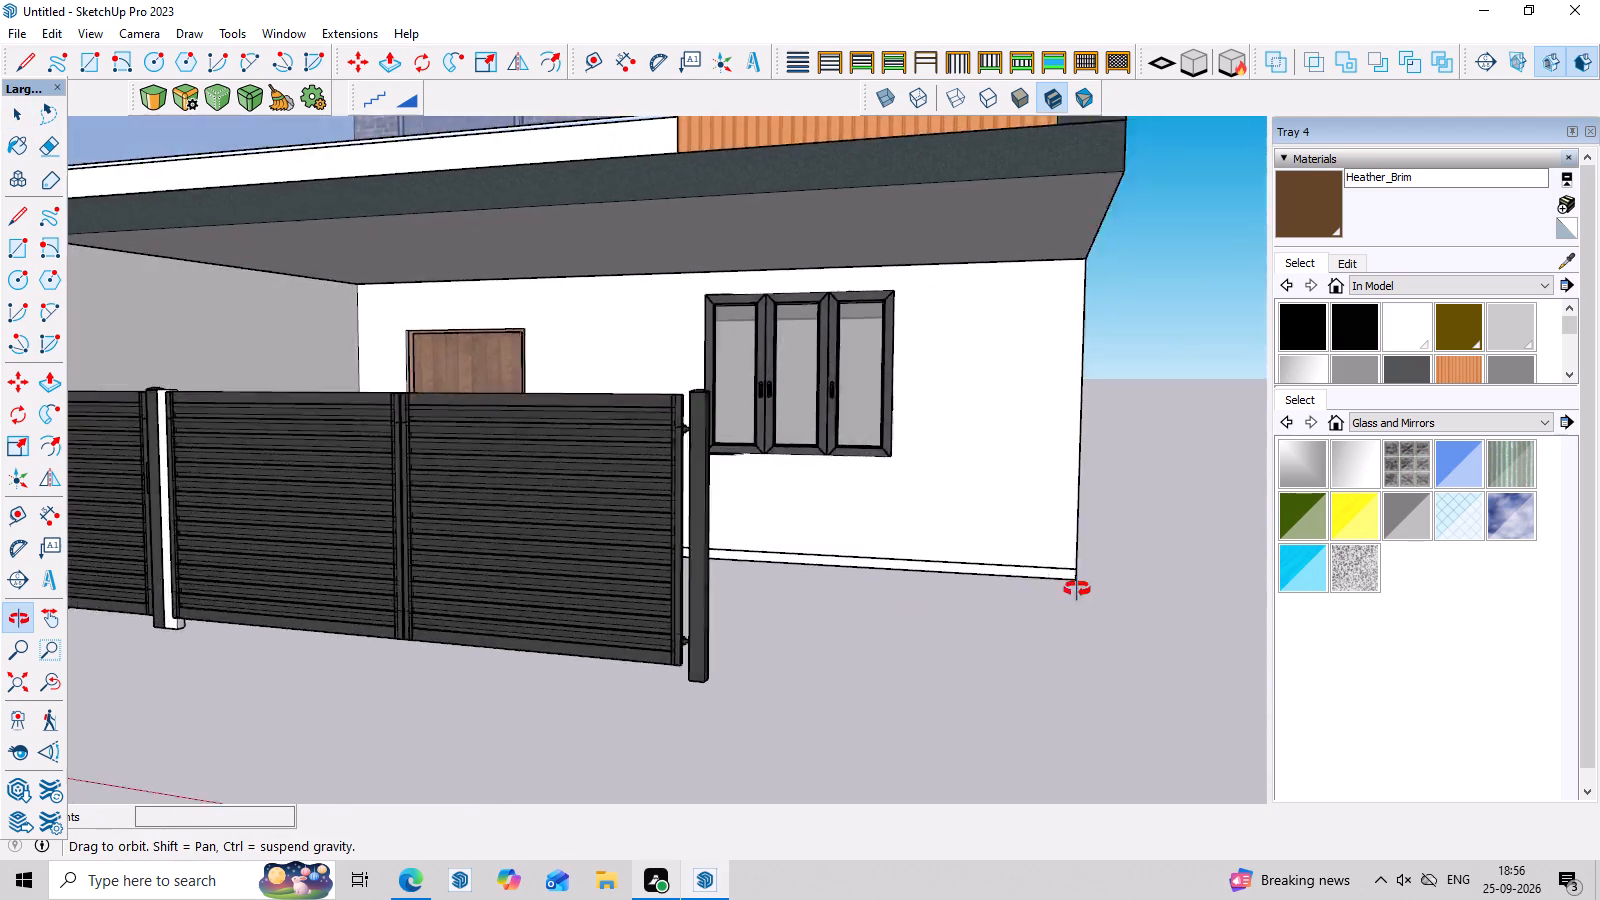
{"action": "middle_click_drag", "start_coordinate": [1077, 589], "coordinate": [1263, 561]}
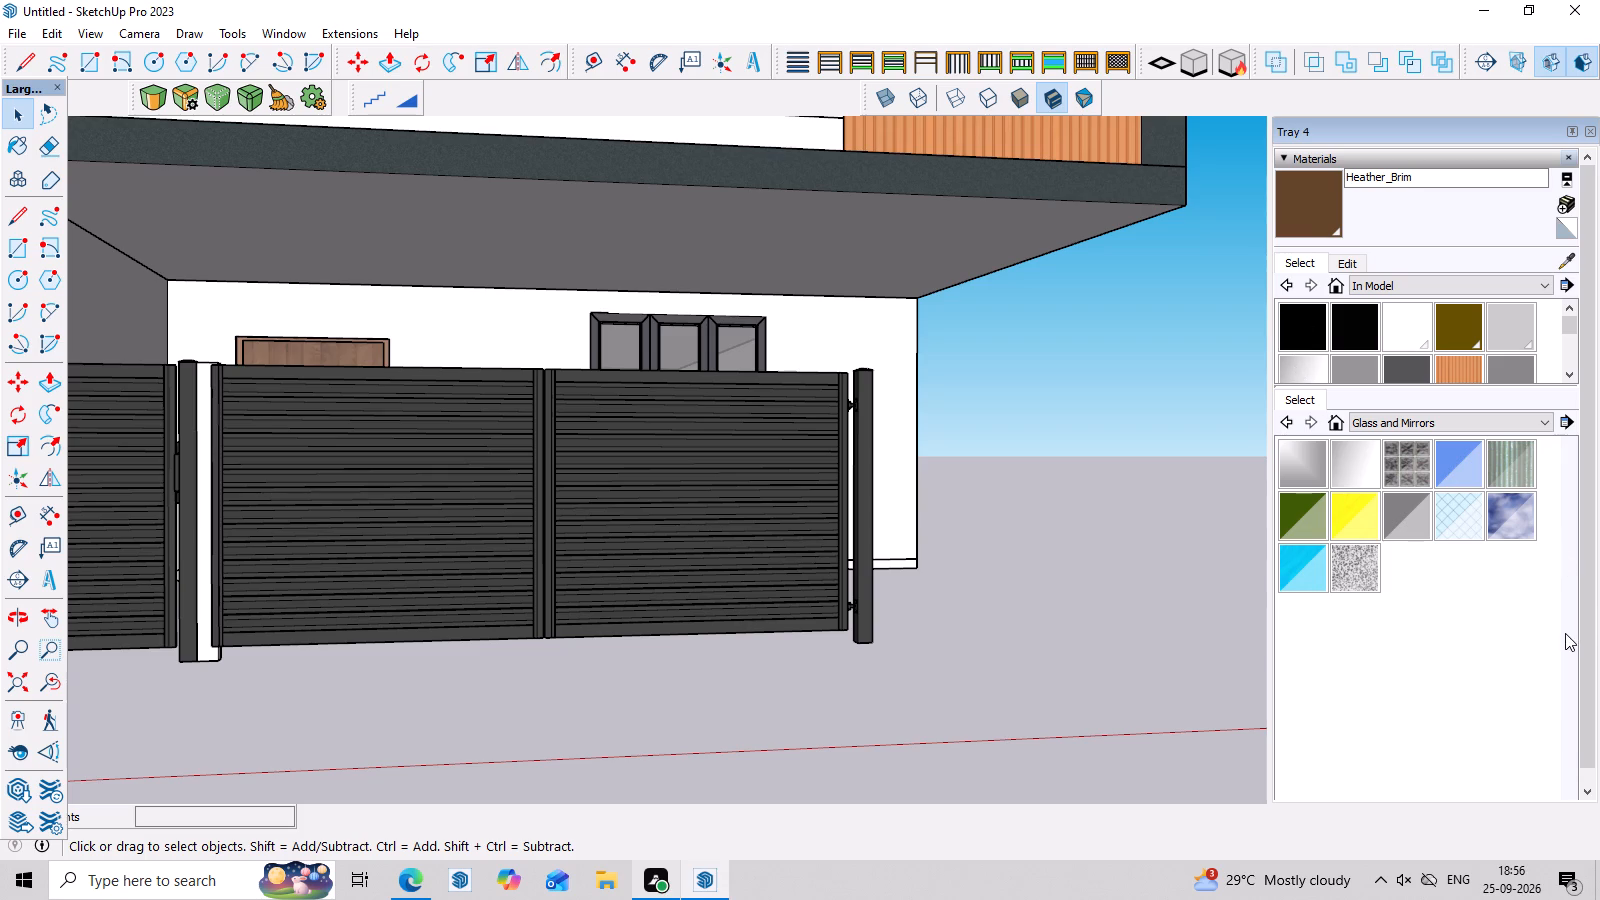
{"action": "key", "text": "Escape"}
{"action": "scroll", "coordinate": [1560, 659], "scroll_direction": "down", "scroll_amount": 5}
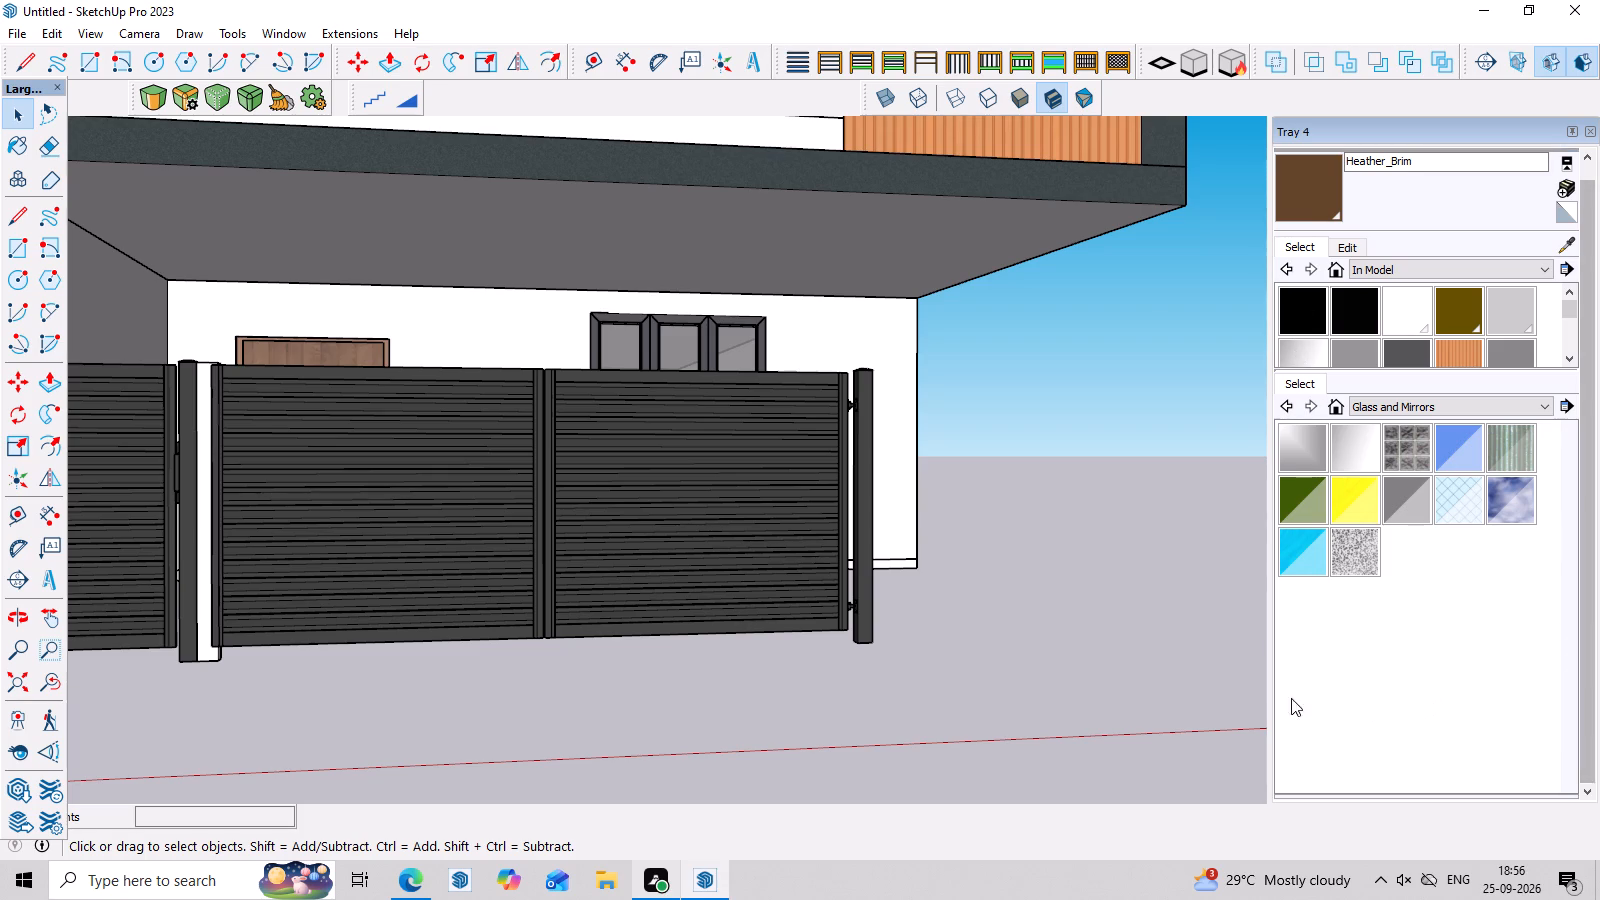
{"action": "scroll", "coordinate": [1082, 650], "scroll_direction": "down", "scroll_amount": 9}
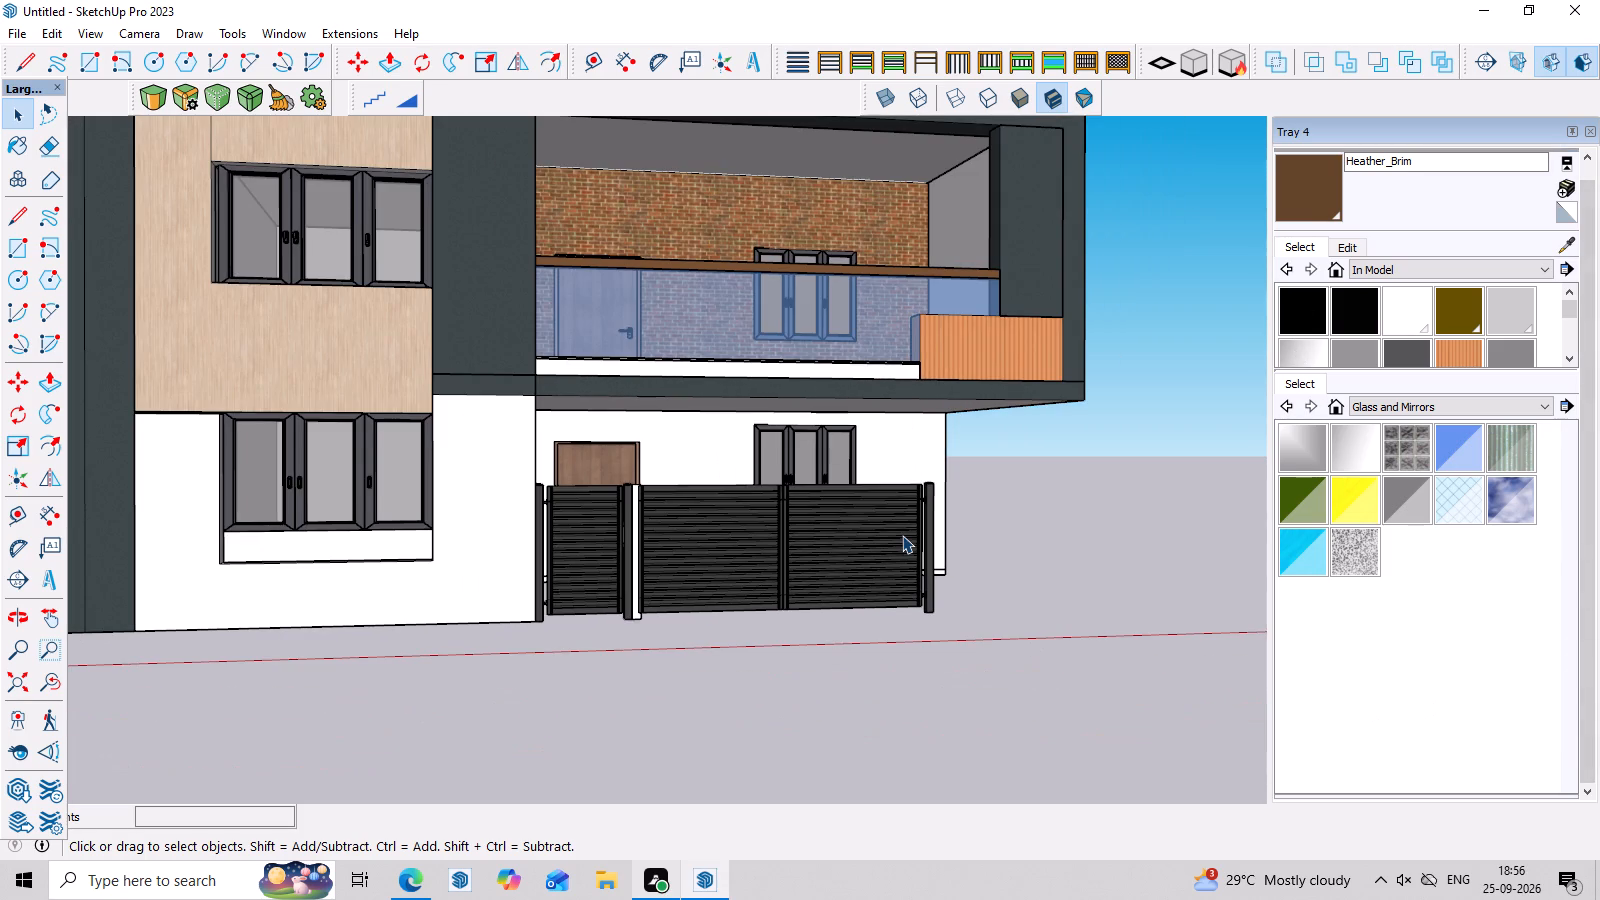
{"action": "scroll", "coordinate": [687, 532], "scroll_direction": "down", "scroll_amount": 3}
{"action": "middle_click_drag", "start_coordinate": [915, 502], "coordinate": [584, 586]}
{"action": "scroll", "coordinate": [583, 586], "scroll_direction": "up", "scroll_amount": 4}
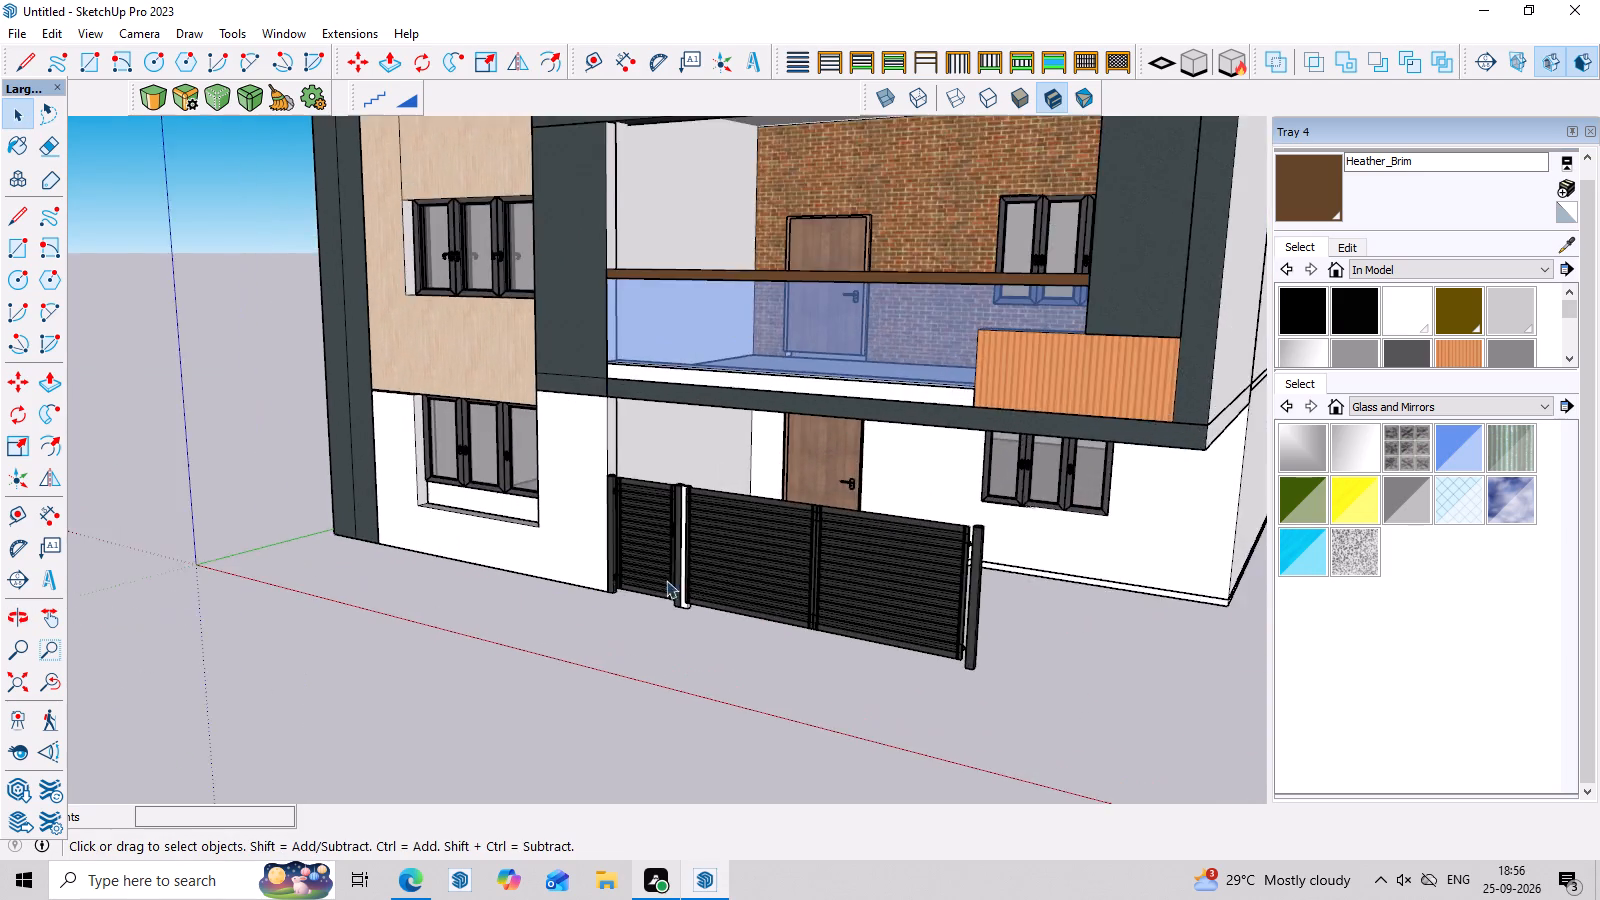
{"action": "scroll", "coordinate": [666, 580], "scroll_direction": "up", "scroll_amount": 3}
{"action": "middle_click_drag", "start_coordinate": [808, 680], "coordinate": [1079, 631]}
{"action": "scroll", "coordinate": [830, 509], "scroll_direction": "up", "scroll_amount": 6}
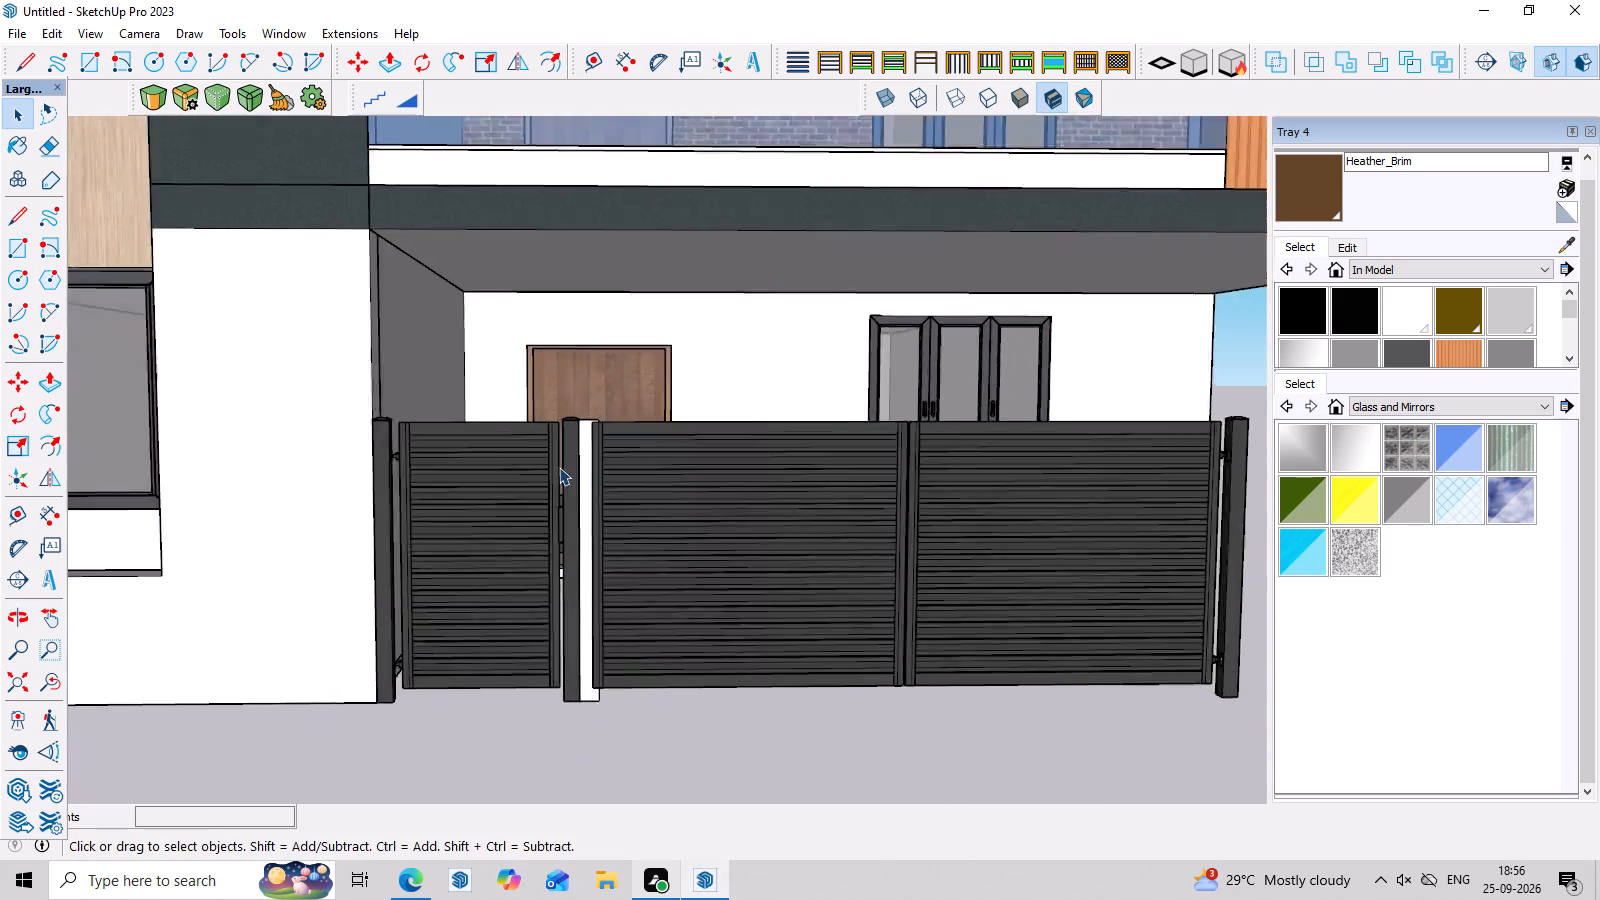
{"action": "scroll", "coordinate": [559, 467], "scroll_direction": "up", "scroll_amount": 2}
{"action": "middle_click_drag", "start_coordinate": [587, 545], "coordinate": [602, 686]}
{"action": "scroll", "coordinate": [702, 652], "scroll_direction": "up", "scroll_amount": 3}
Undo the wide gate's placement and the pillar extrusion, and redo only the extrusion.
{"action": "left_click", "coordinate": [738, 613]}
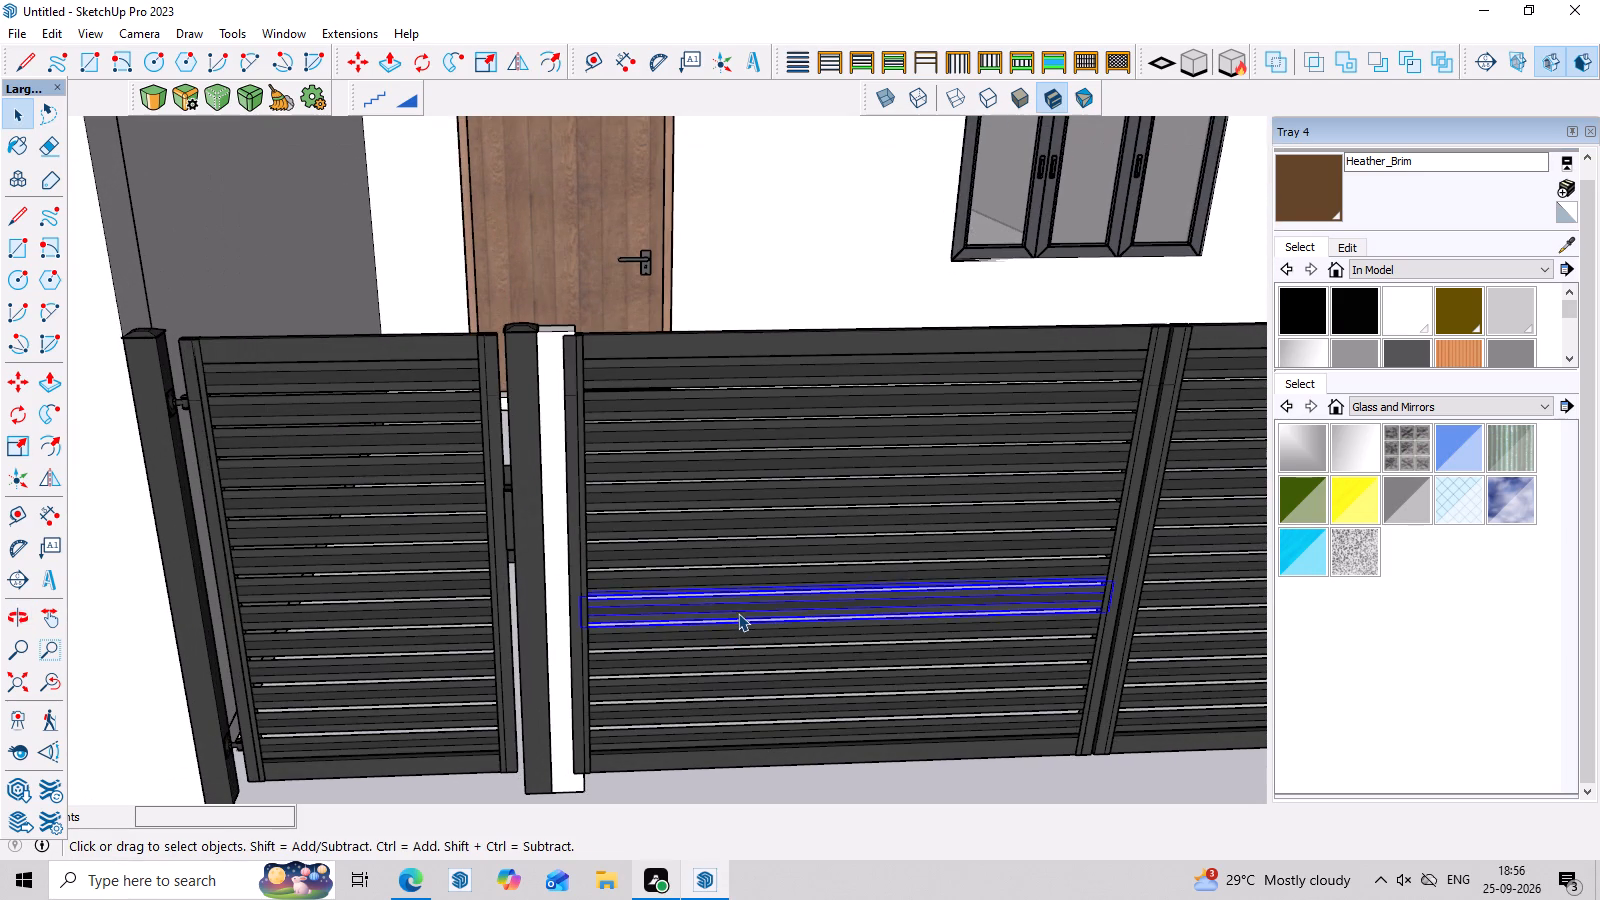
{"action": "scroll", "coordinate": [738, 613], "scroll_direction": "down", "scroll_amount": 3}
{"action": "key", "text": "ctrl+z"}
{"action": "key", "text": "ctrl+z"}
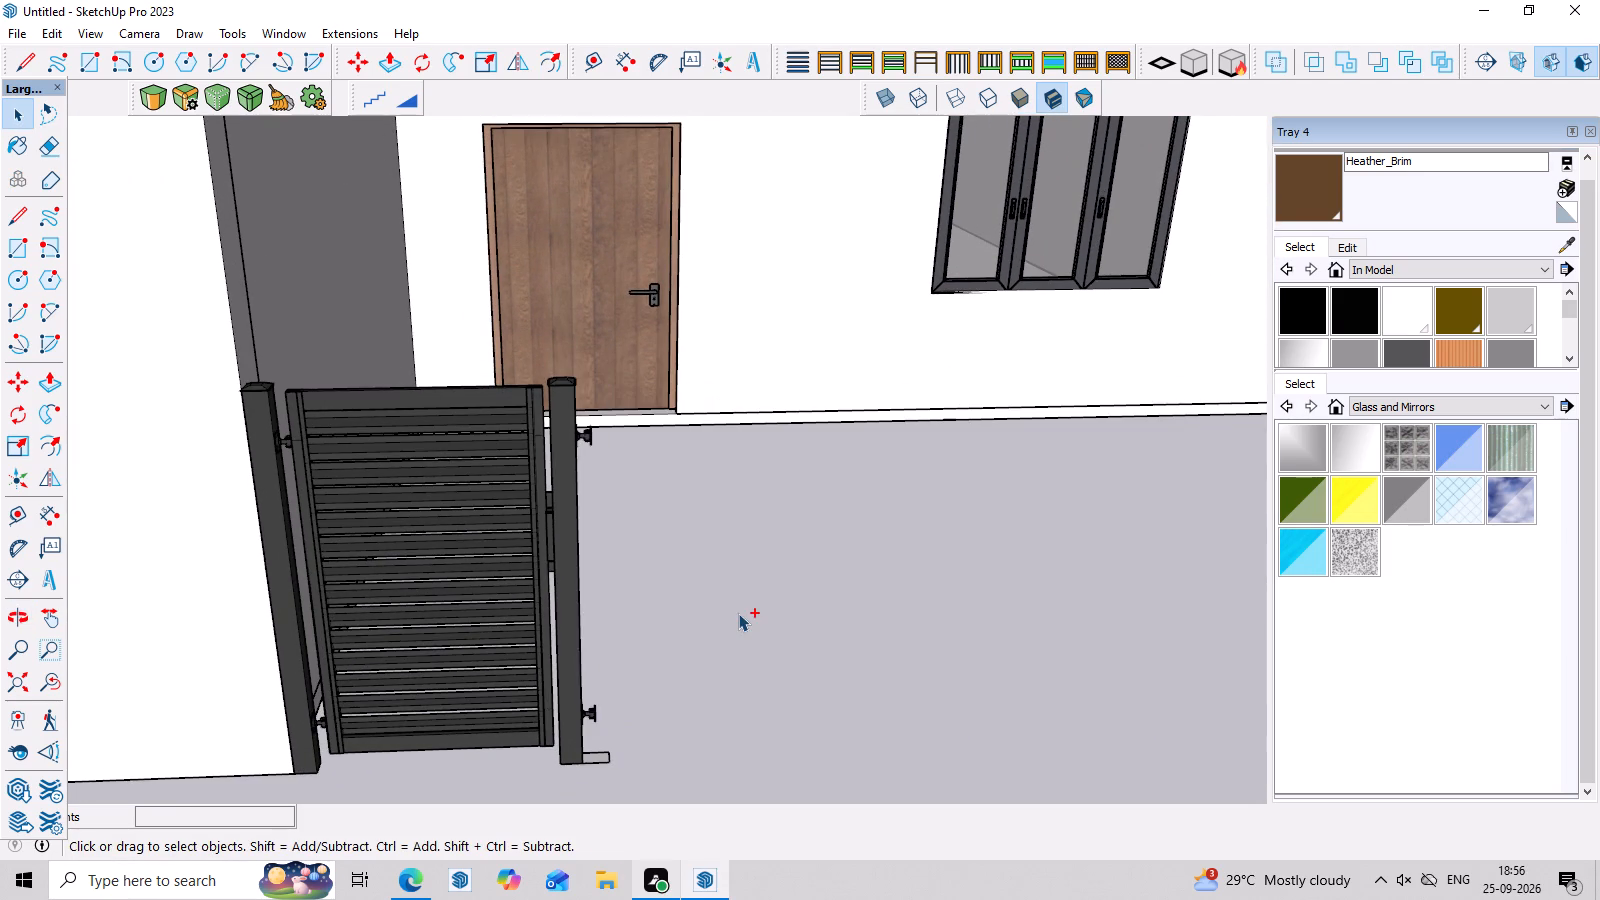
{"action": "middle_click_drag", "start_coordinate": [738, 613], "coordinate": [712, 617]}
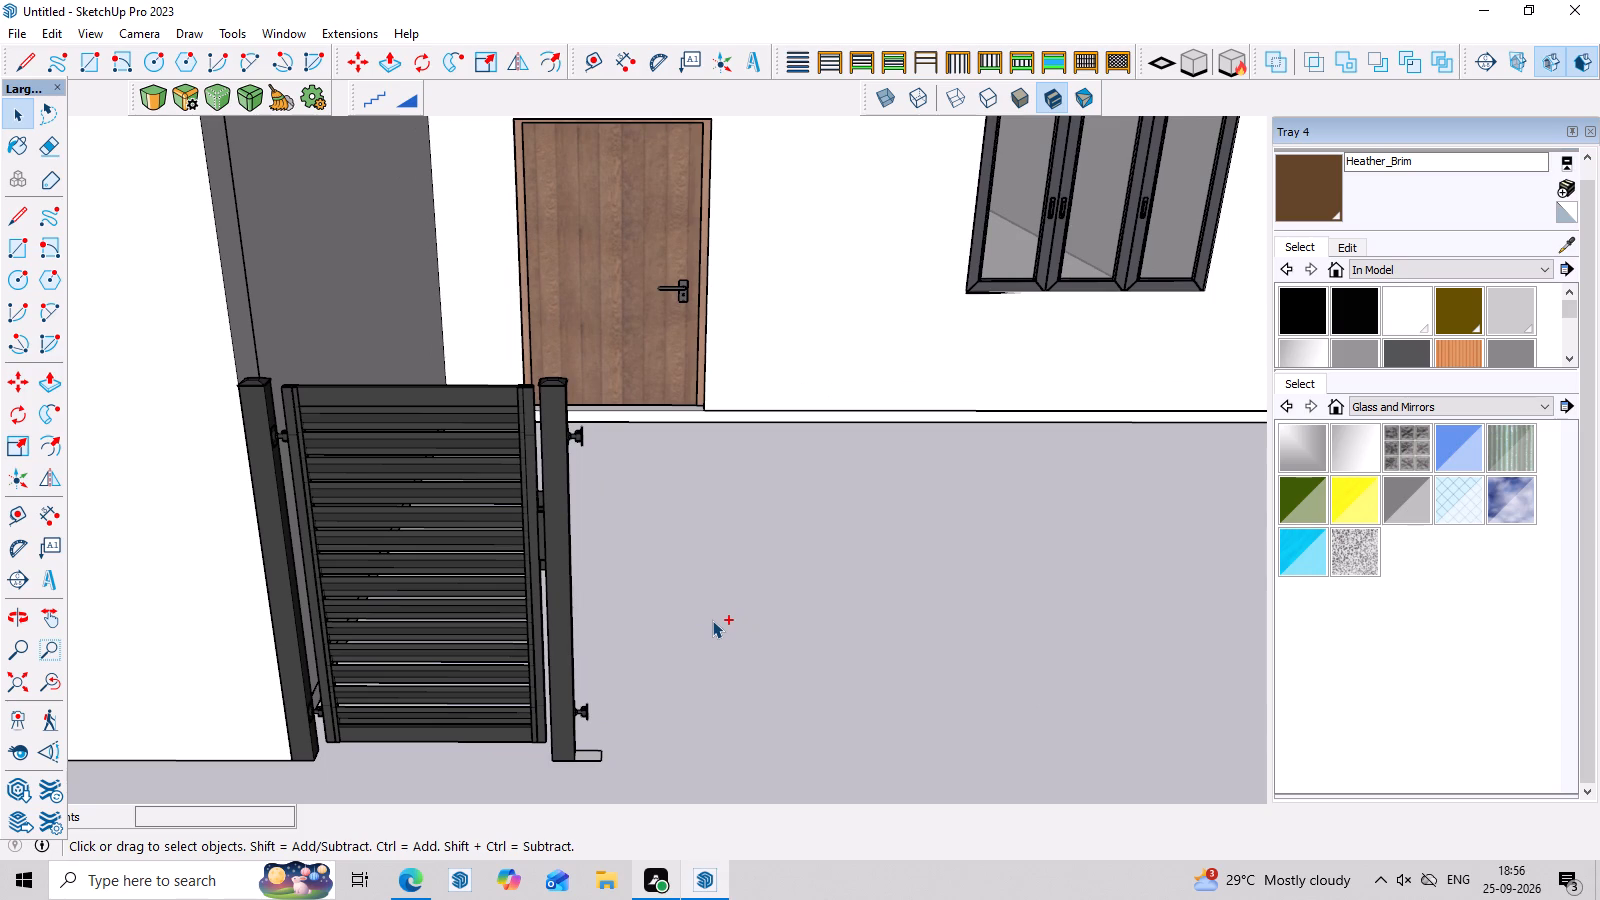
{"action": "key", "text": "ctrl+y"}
Push/Pull the white pillar's free side face outward by 4" to widen the pillar.
{"action": "middle_click_drag", "start_coordinate": [715, 637], "coordinate": [388, 660]}
{"action": "scroll", "coordinate": [482, 590], "scroll_direction": "up", "scroll_amount": 2}
{"action": "left_click", "coordinate": [528, 572]}
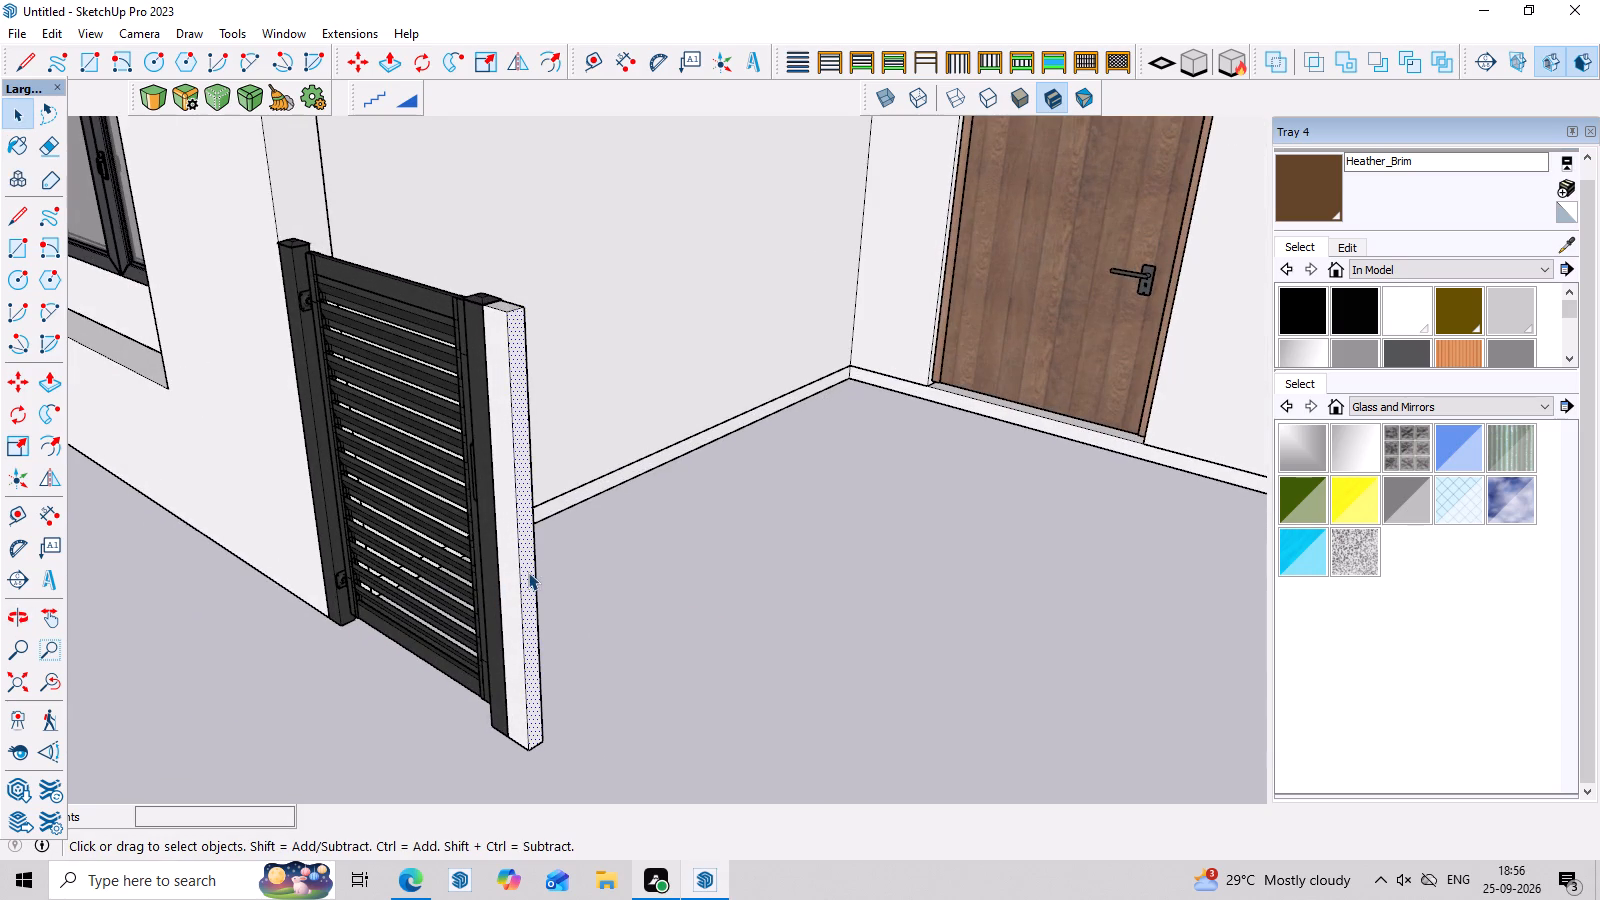
{"action": "scroll", "coordinate": [528, 572], "scroll_direction": "up", "scroll_amount": 2}
{"action": "key", "text": "p"}
{"action": "left_click", "coordinate": [525, 572]}
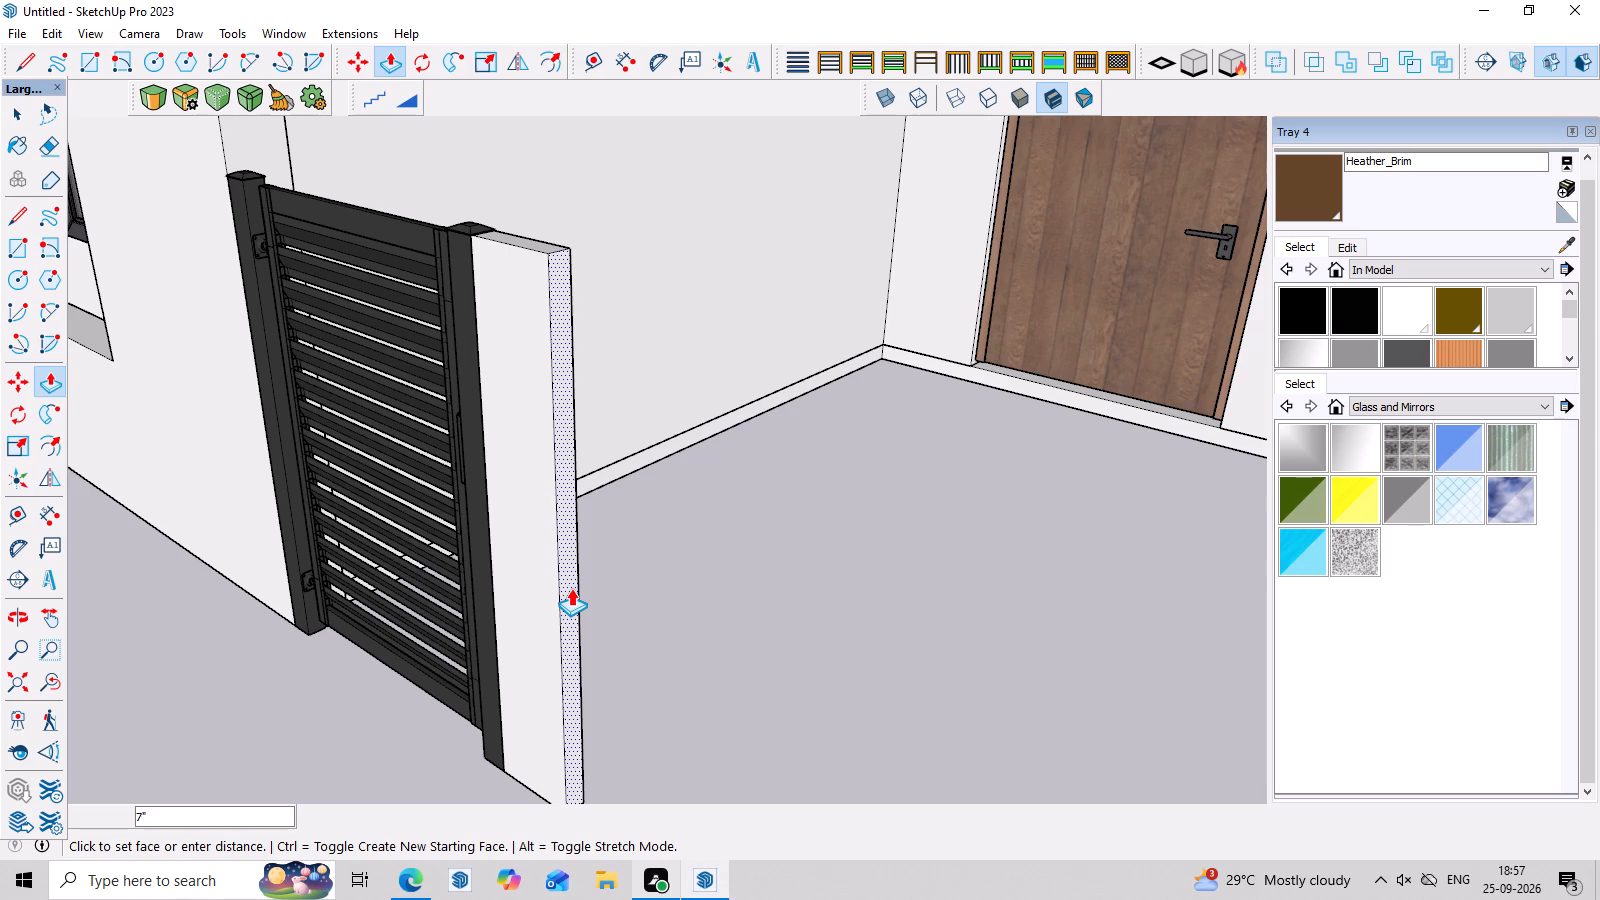
{"action": "left_click", "coordinate": [555, 573]}
Examine the widened pillar and the entrance front, close up and within the whole house.
{"action": "middle_click_drag", "start_coordinate": [614, 574], "coordinate": [424, 651]}
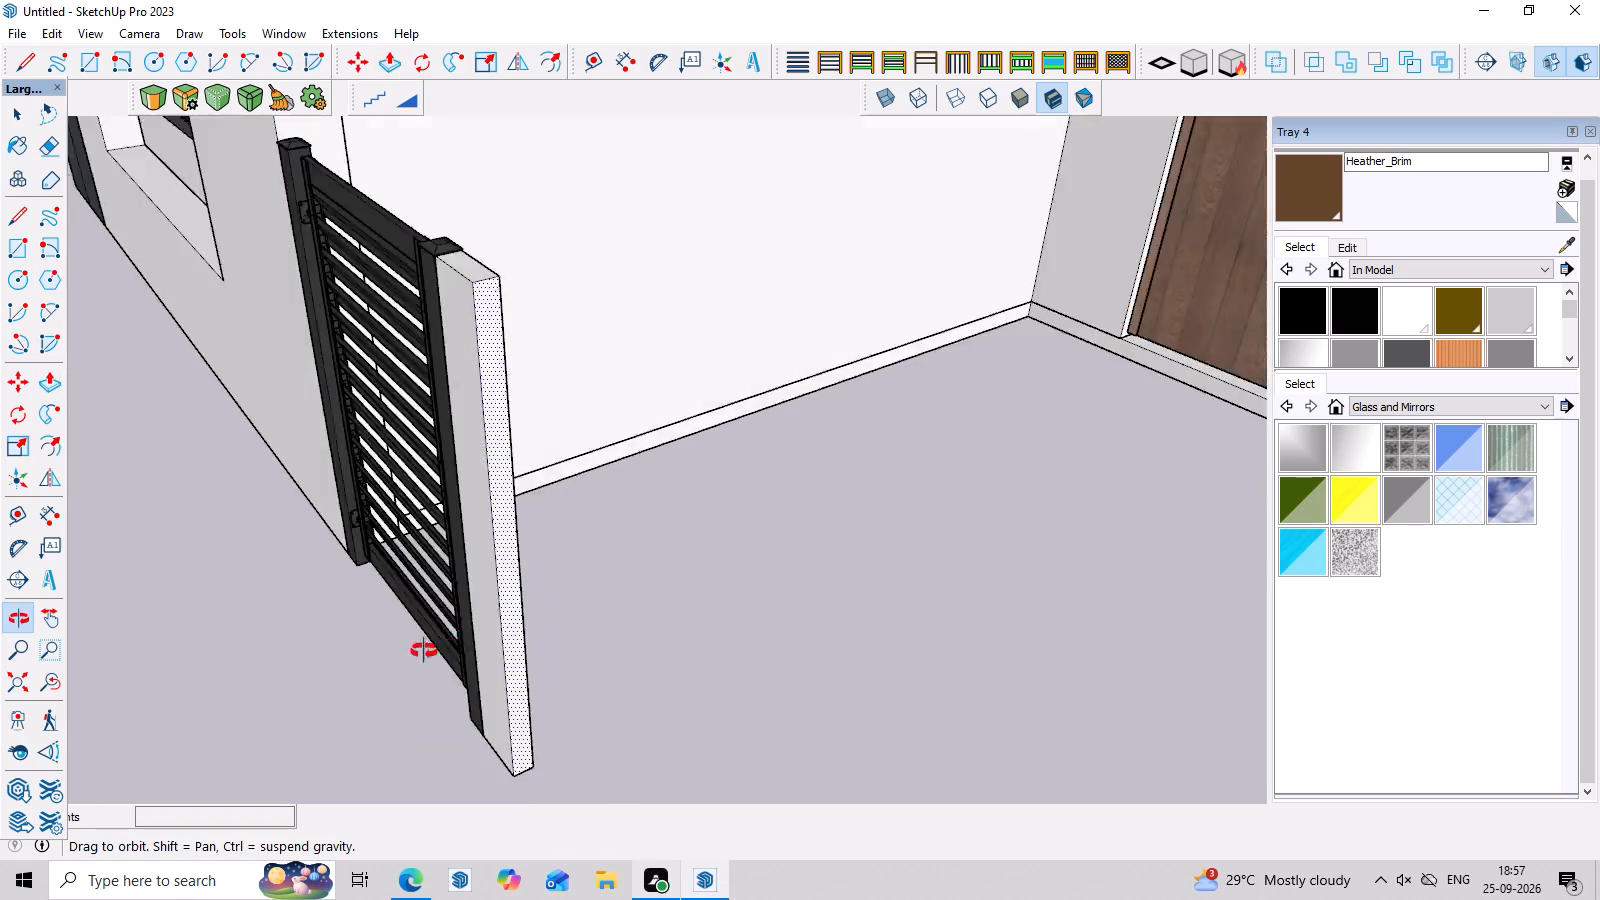
{"action": "middle_click_drag", "start_coordinate": [424, 651], "coordinate": [240, 662]}
{"action": "scroll", "coordinate": [399, 599], "scroll_direction": "down", "scroll_amount": 3}
{"action": "left_click", "coordinate": [16, 673]}
{"action": "scroll", "coordinate": [295, 676], "scroll_direction": "down", "scroll_amount": 2}
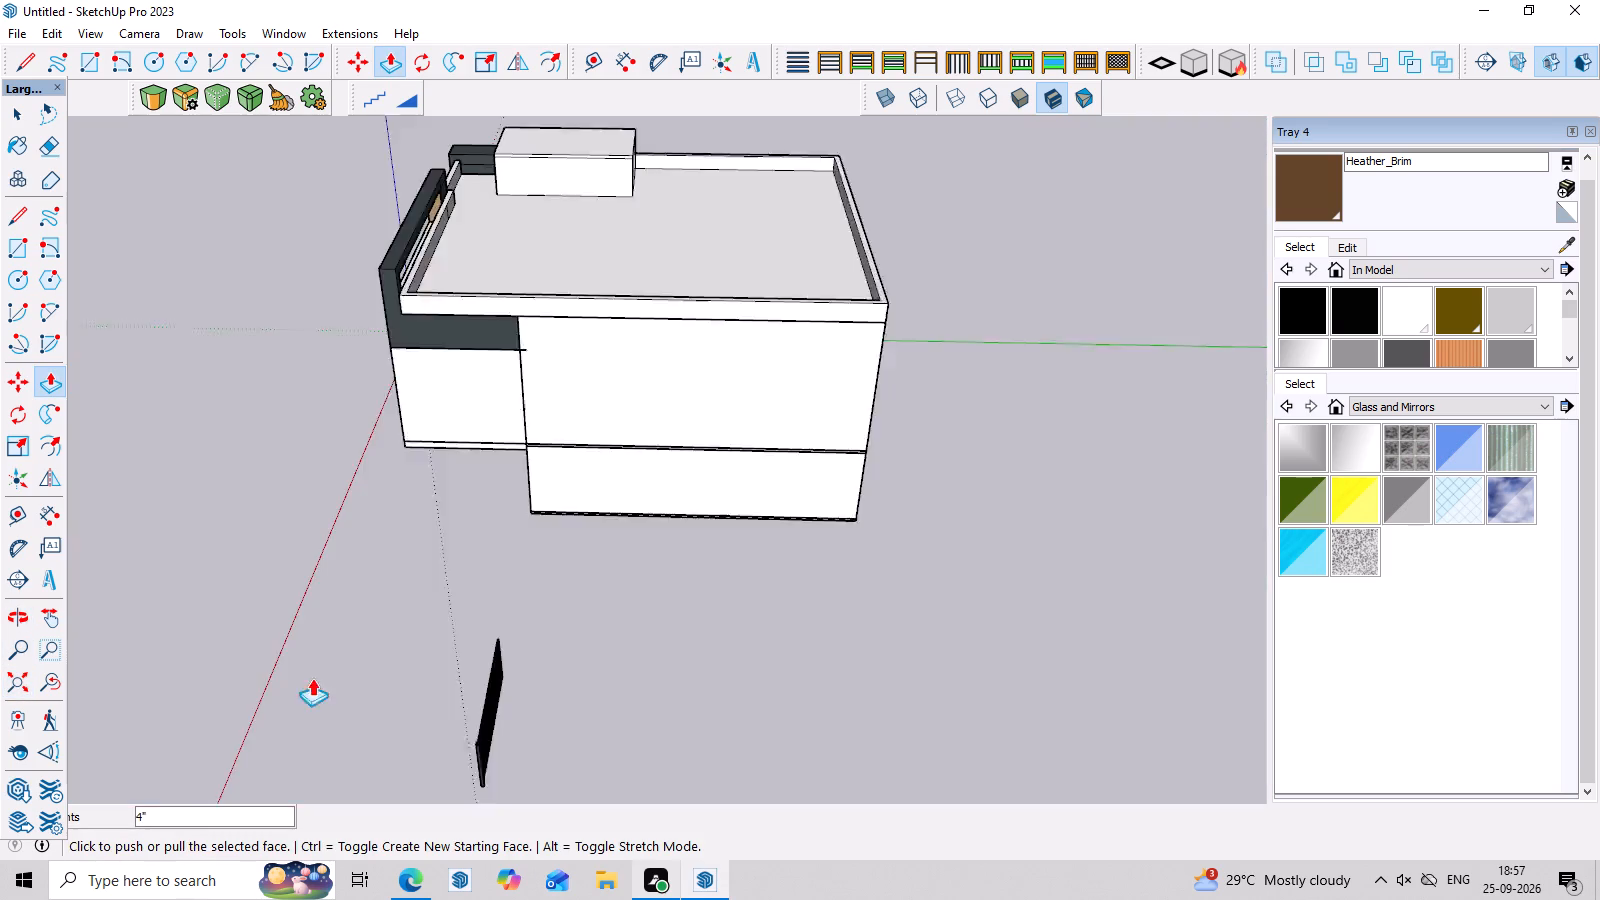
{"action": "scroll", "coordinate": [312, 678], "scroll_direction": "down", "scroll_amount": 6}
{"action": "middle_click_drag", "start_coordinate": [453, 670], "coordinate": [1072, 442]}
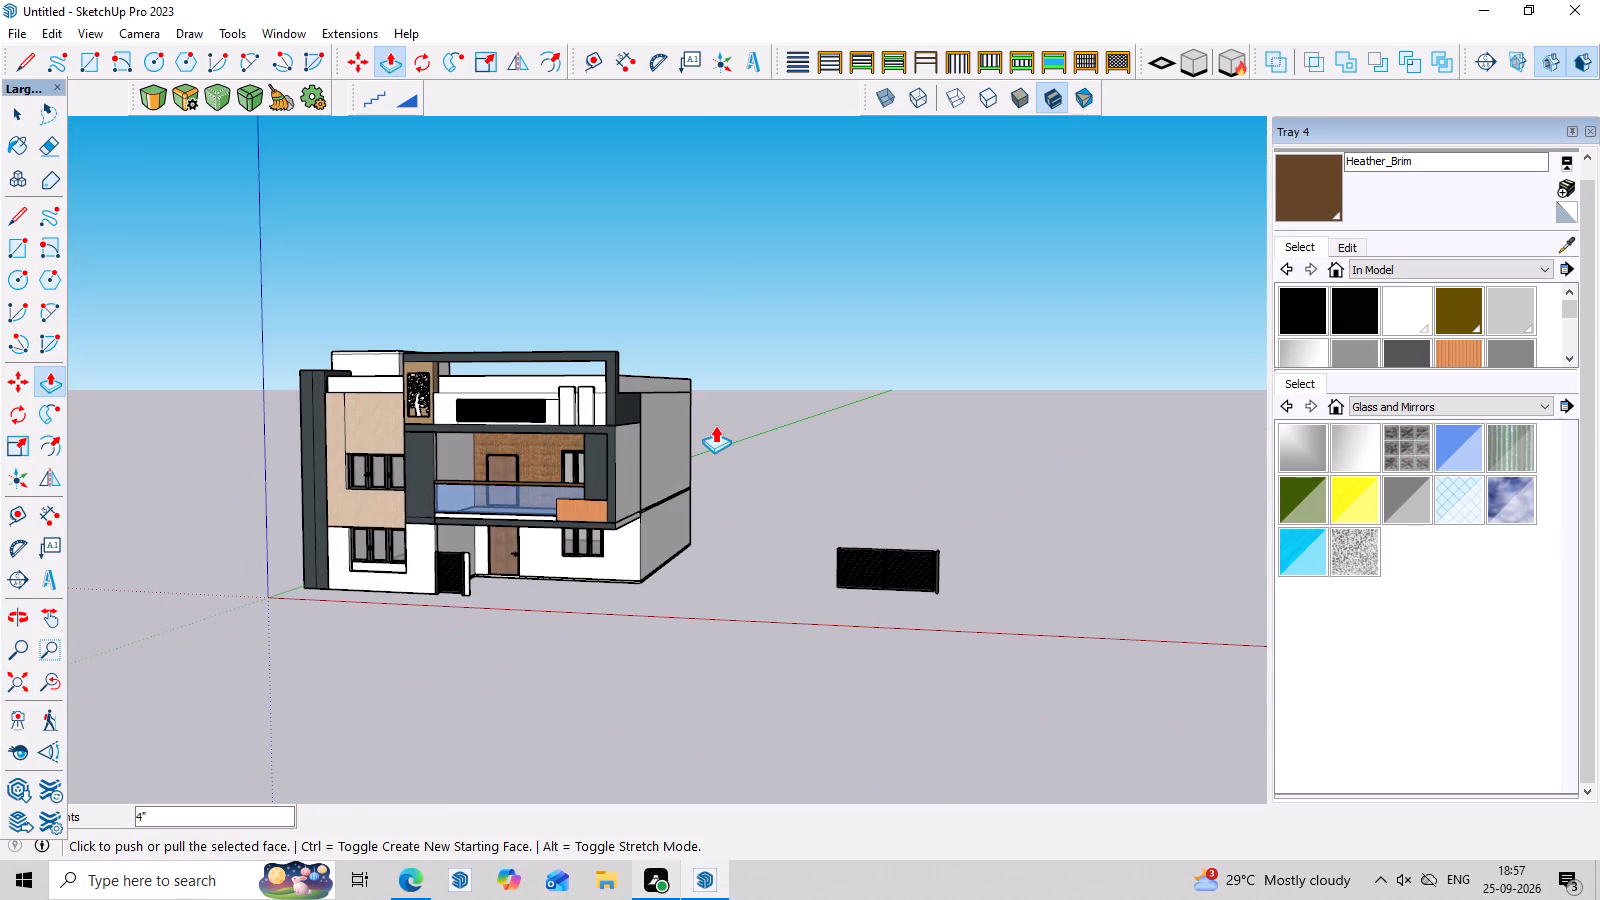
{"action": "middle_click_drag", "start_coordinate": [490, 744], "coordinate": [834, 630]}
{"action": "scroll", "coordinate": [678, 599], "scroll_direction": "up", "scroll_amount": 2}
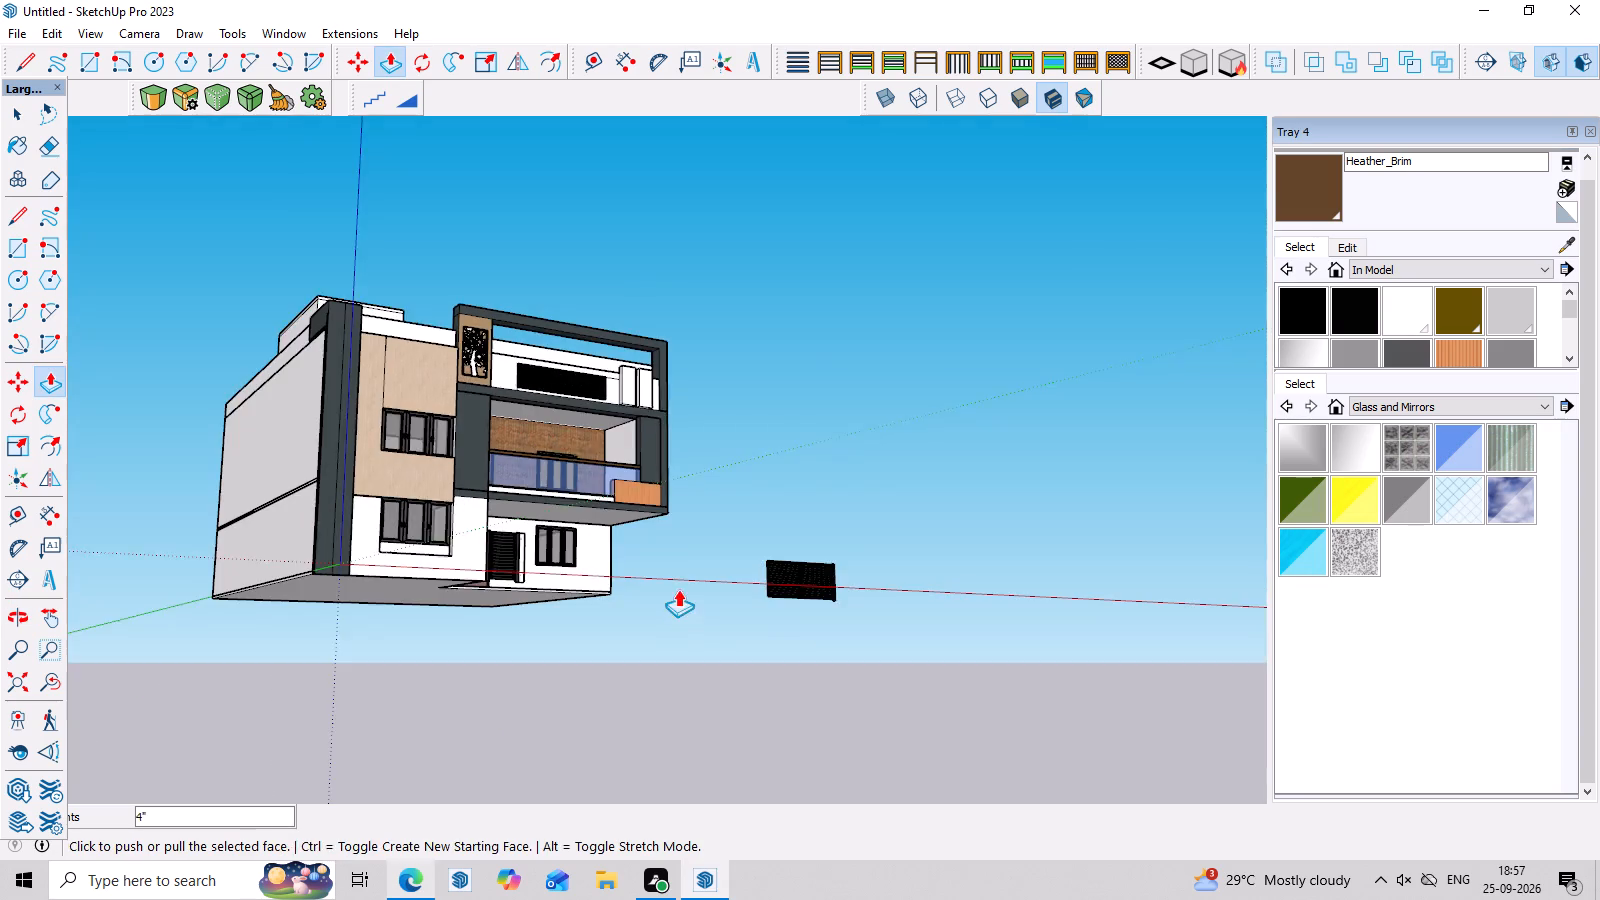
{"action": "scroll", "coordinate": [678, 589], "scroll_direction": "up", "scroll_amount": 6}
{"action": "middle_click_drag", "start_coordinate": [687, 610], "coordinate": [427, 723]}
{"action": "scroll", "coordinate": [362, 673], "scroll_direction": "up", "scroll_amount": 18}
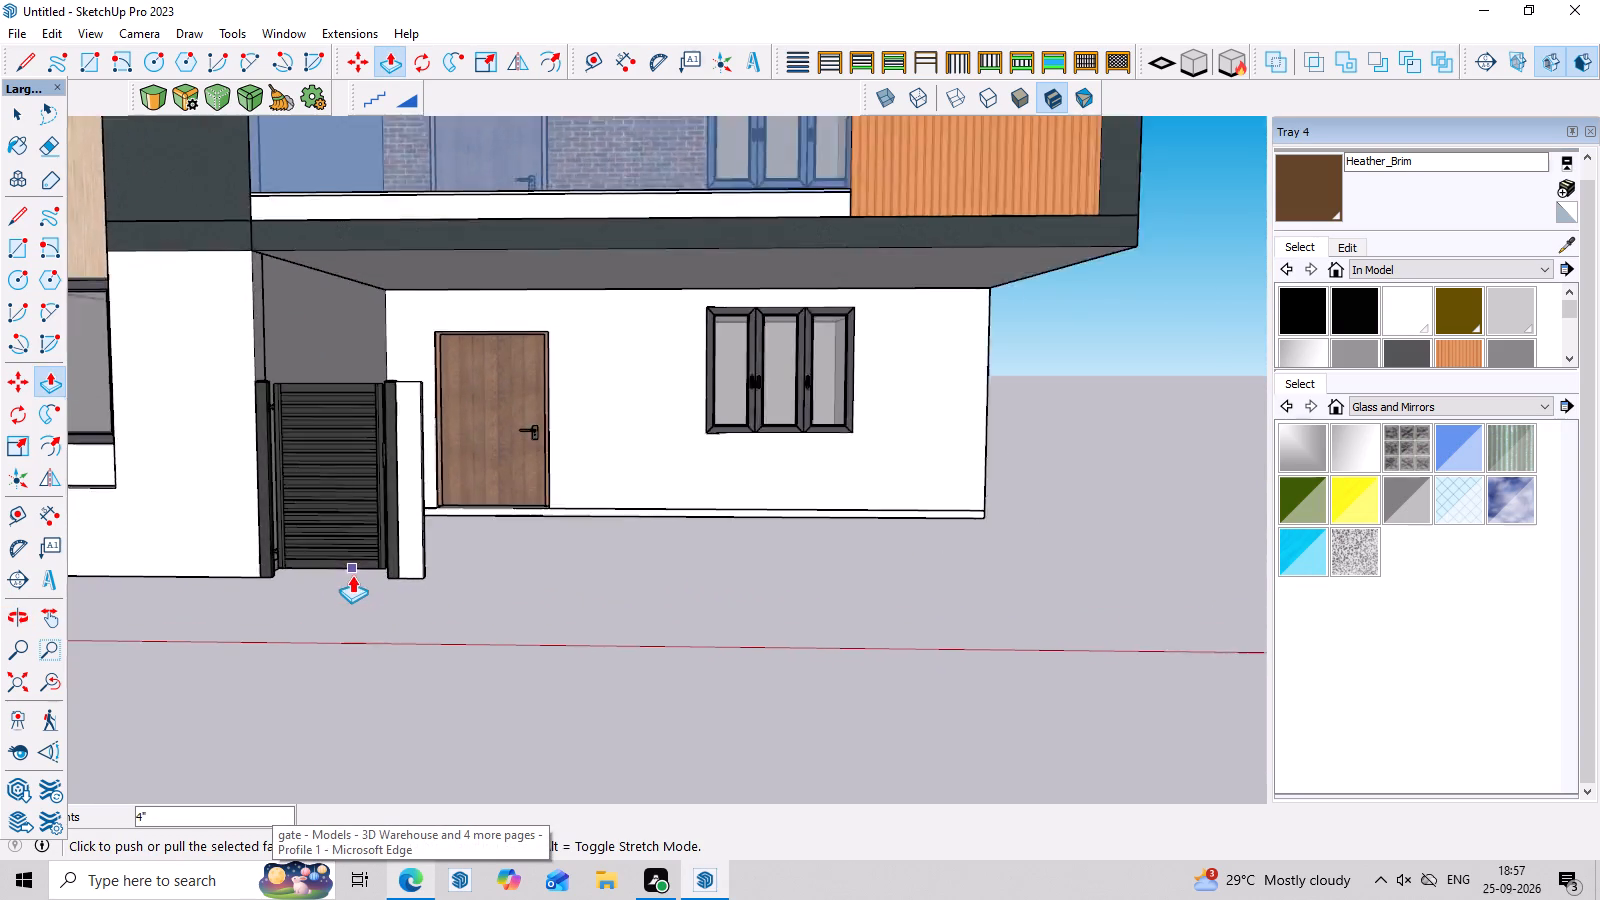
{"action": "middle_click_drag", "start_coordinate": [478, 610], "coordinate": [473, 658]}
{"action": "scroll", "coordinate": [473, 648], "scroll_direction": "up", "scroll_amount": 4}
{"action": "scroll", "coordinate": [488, 611], "scroll_direction": "down", "scroll_amount": 14}
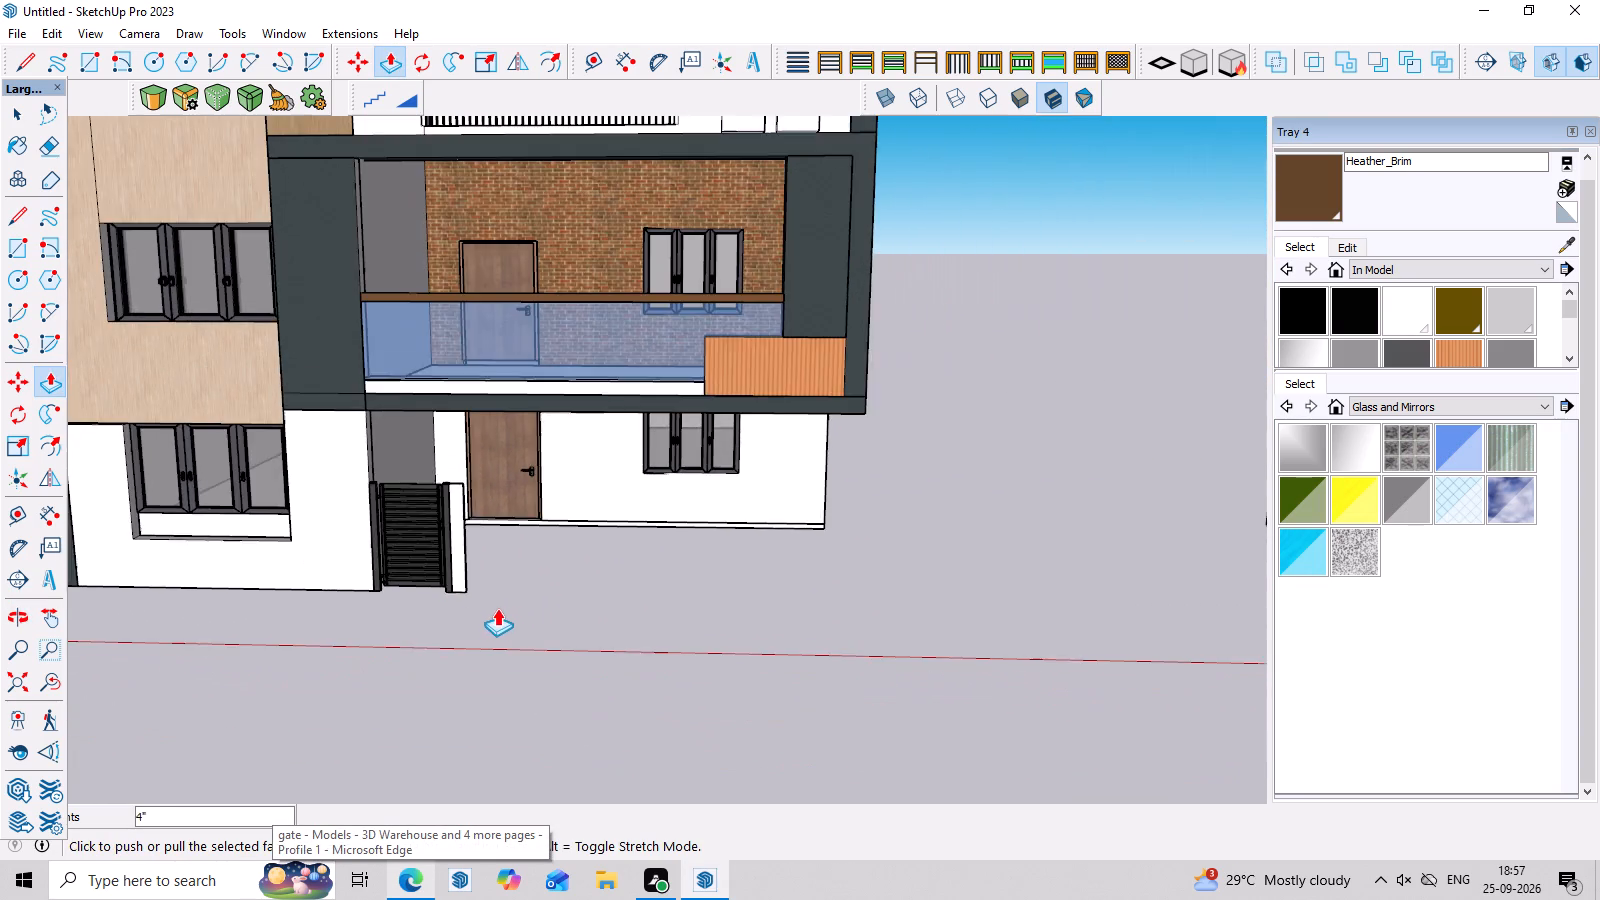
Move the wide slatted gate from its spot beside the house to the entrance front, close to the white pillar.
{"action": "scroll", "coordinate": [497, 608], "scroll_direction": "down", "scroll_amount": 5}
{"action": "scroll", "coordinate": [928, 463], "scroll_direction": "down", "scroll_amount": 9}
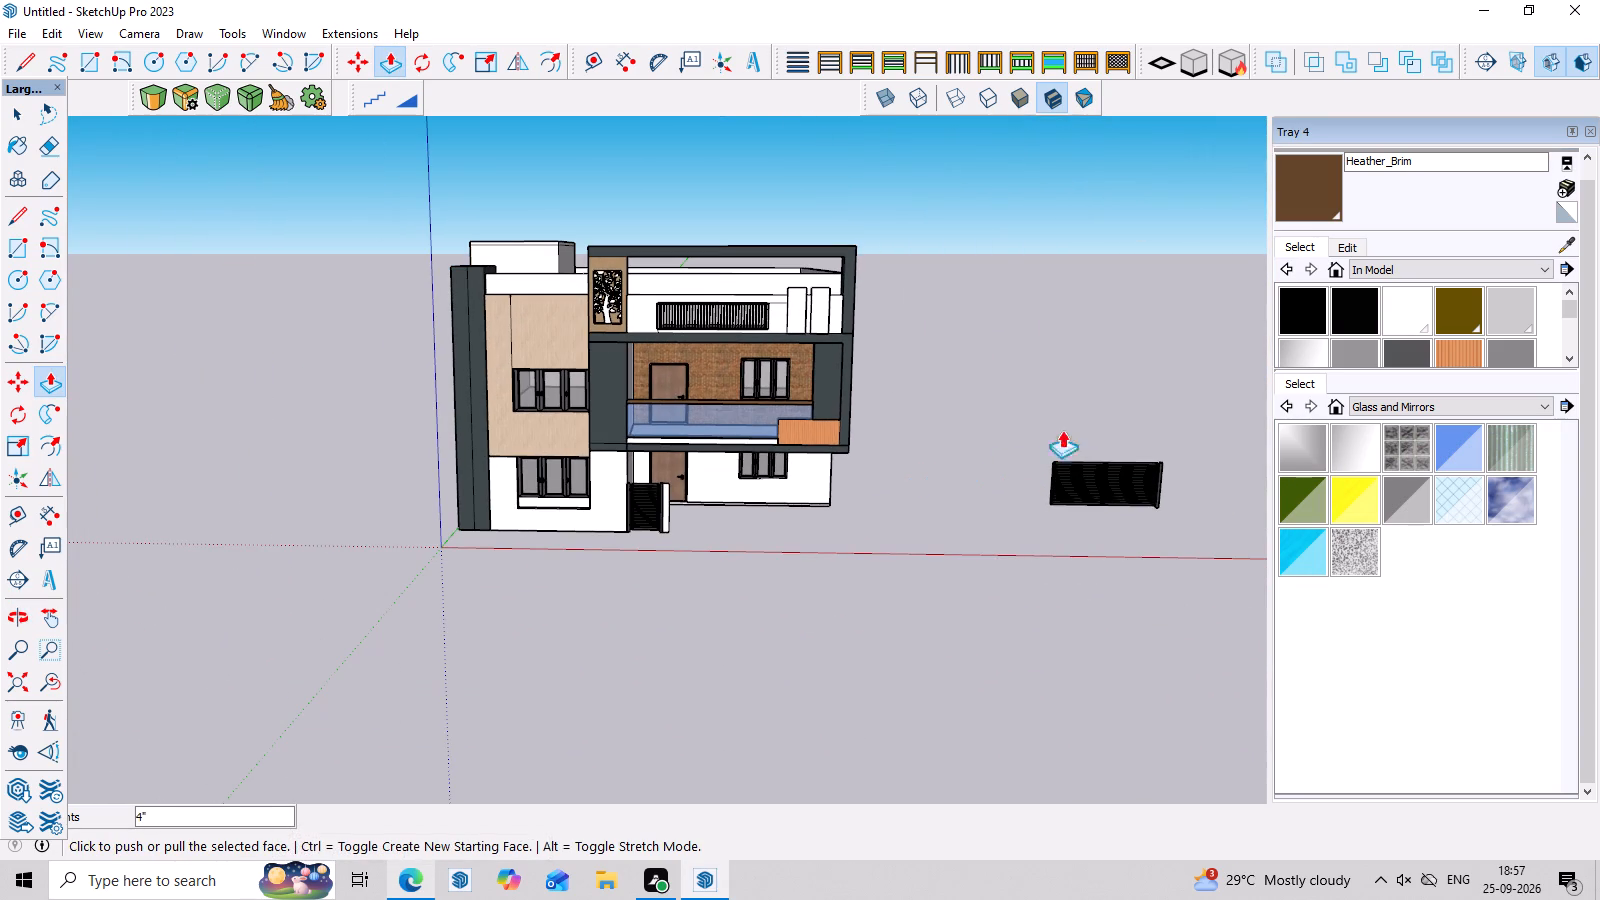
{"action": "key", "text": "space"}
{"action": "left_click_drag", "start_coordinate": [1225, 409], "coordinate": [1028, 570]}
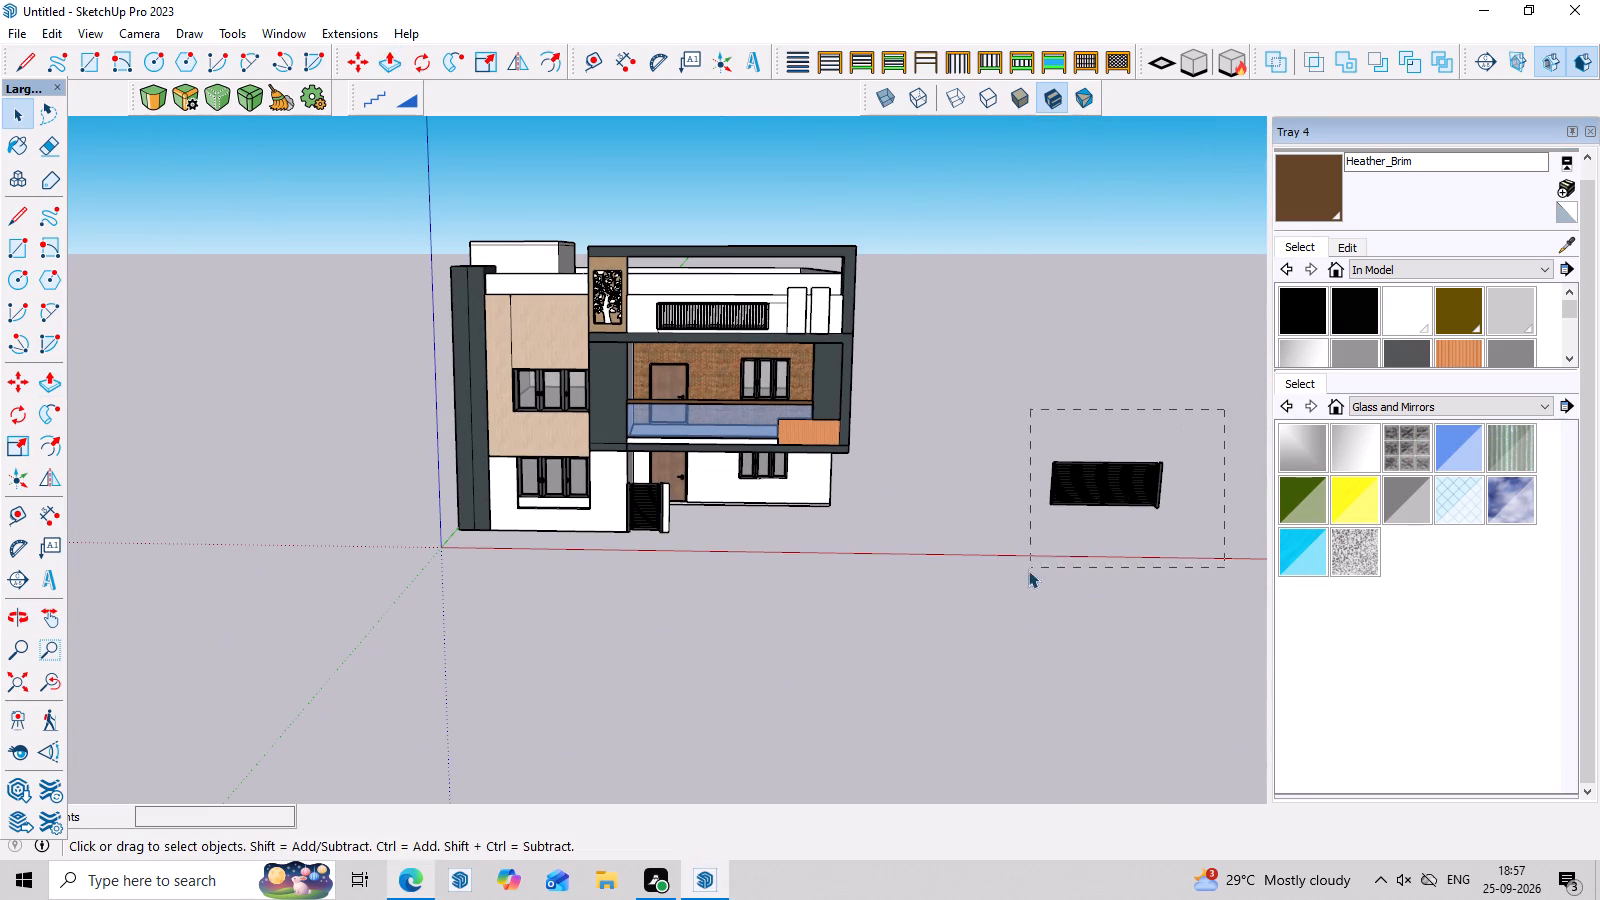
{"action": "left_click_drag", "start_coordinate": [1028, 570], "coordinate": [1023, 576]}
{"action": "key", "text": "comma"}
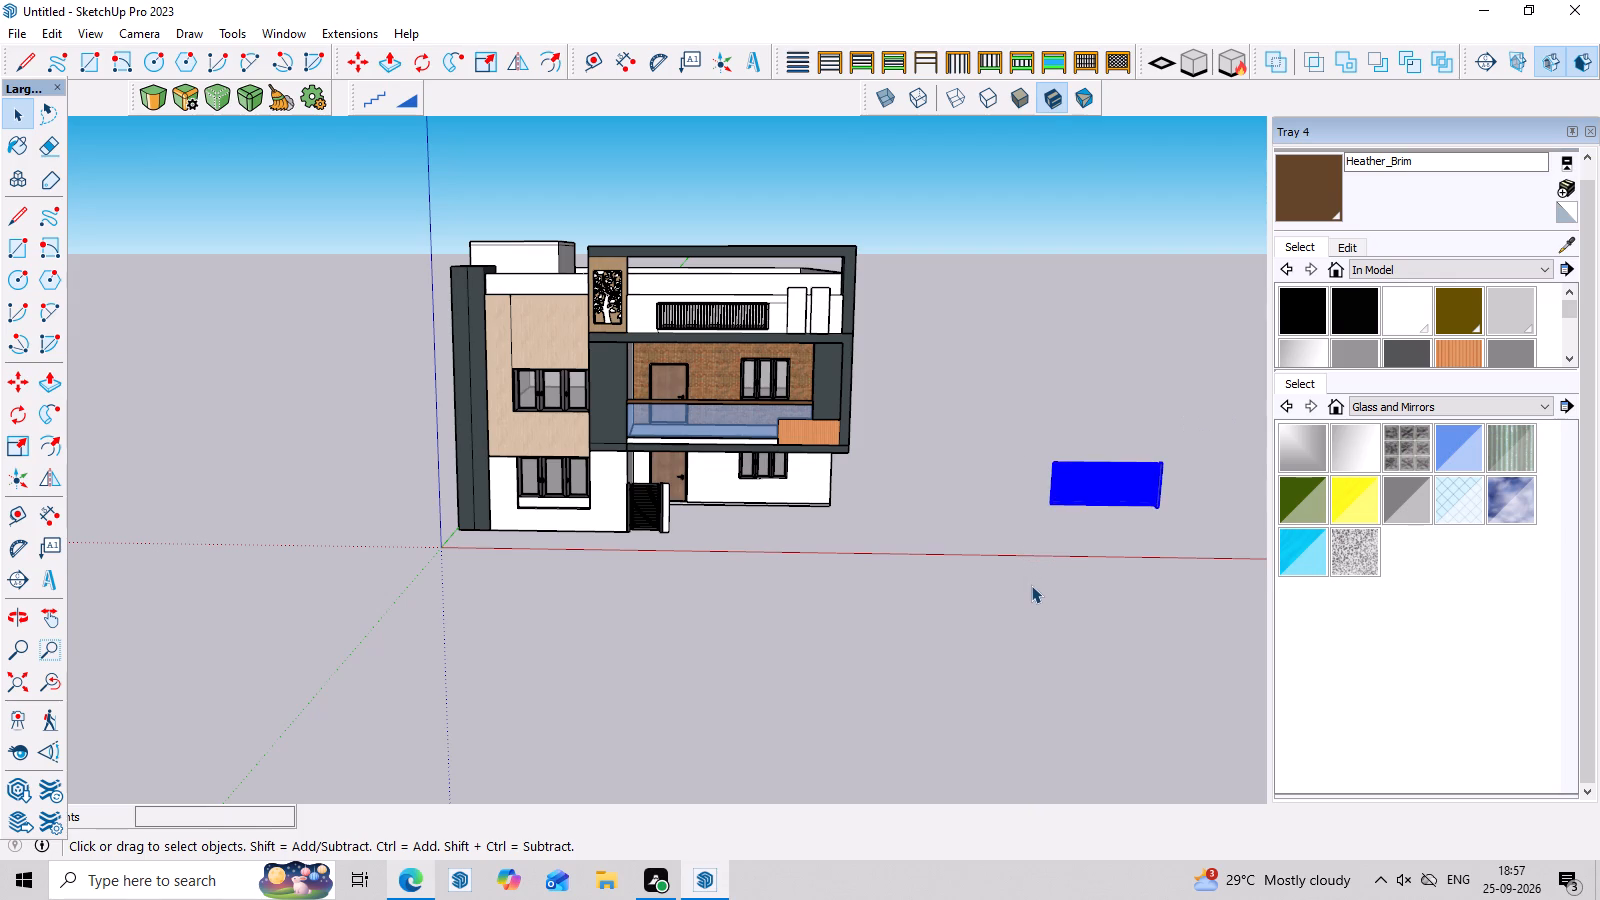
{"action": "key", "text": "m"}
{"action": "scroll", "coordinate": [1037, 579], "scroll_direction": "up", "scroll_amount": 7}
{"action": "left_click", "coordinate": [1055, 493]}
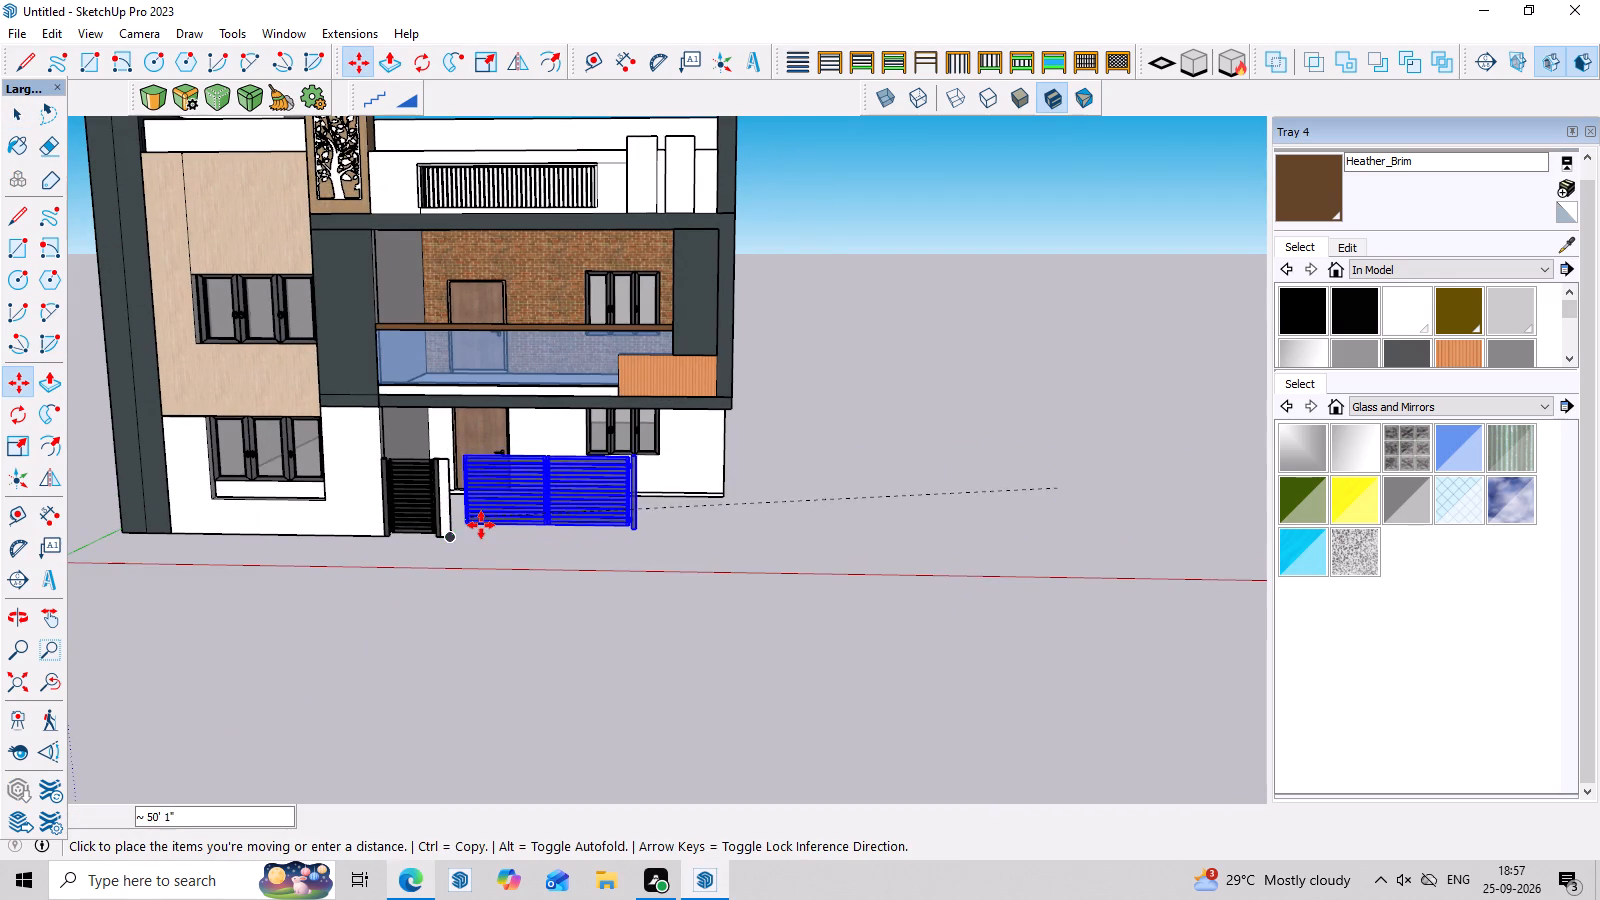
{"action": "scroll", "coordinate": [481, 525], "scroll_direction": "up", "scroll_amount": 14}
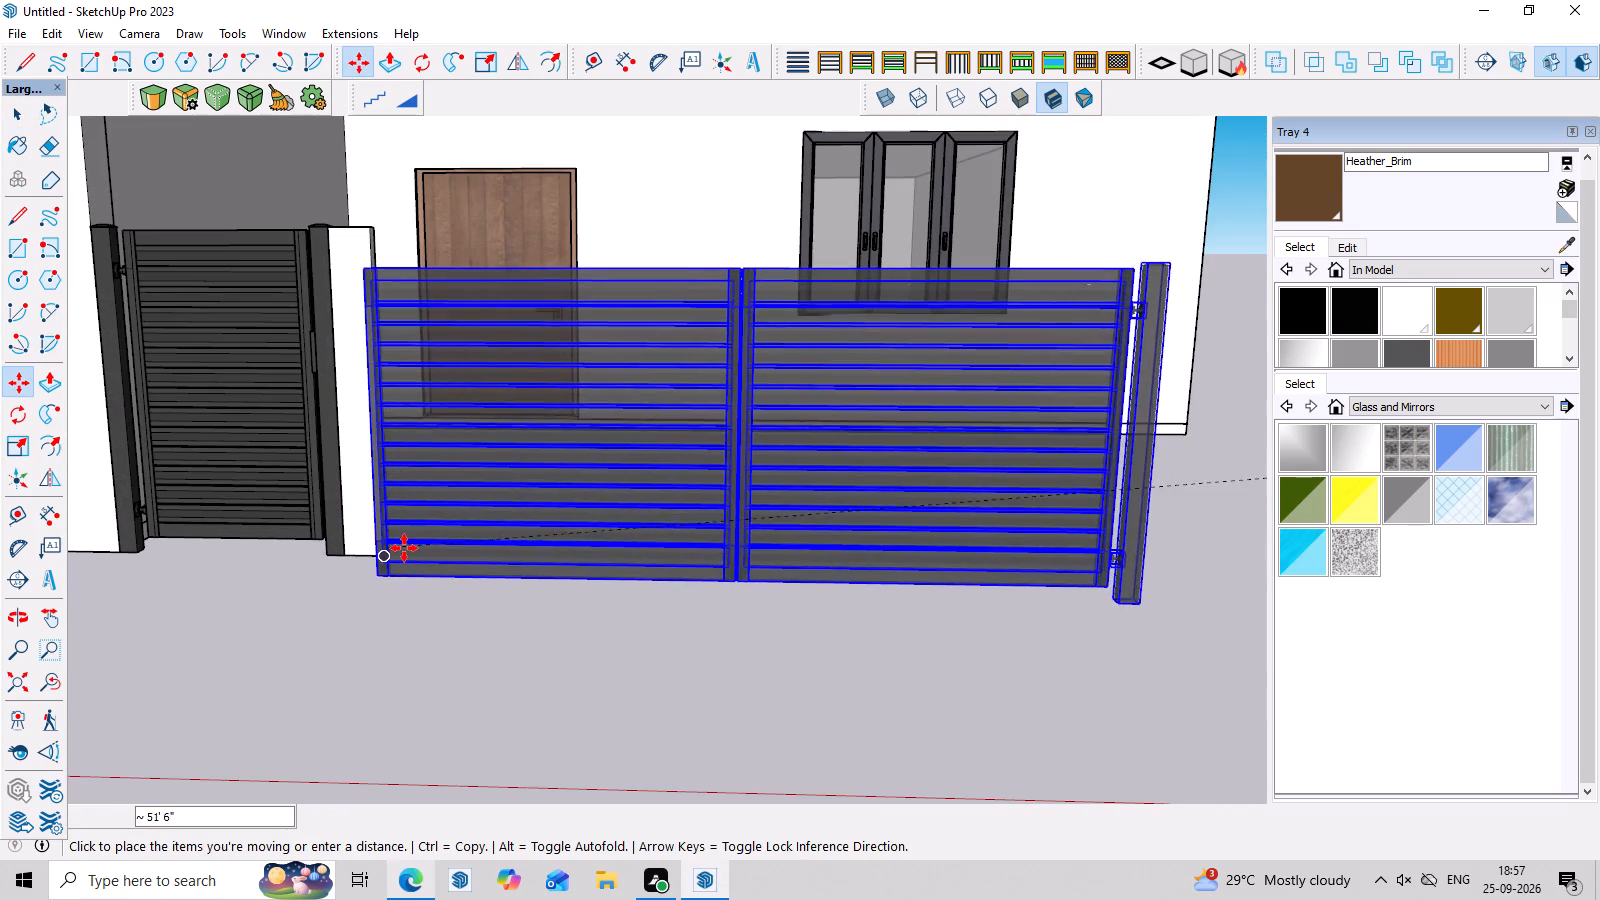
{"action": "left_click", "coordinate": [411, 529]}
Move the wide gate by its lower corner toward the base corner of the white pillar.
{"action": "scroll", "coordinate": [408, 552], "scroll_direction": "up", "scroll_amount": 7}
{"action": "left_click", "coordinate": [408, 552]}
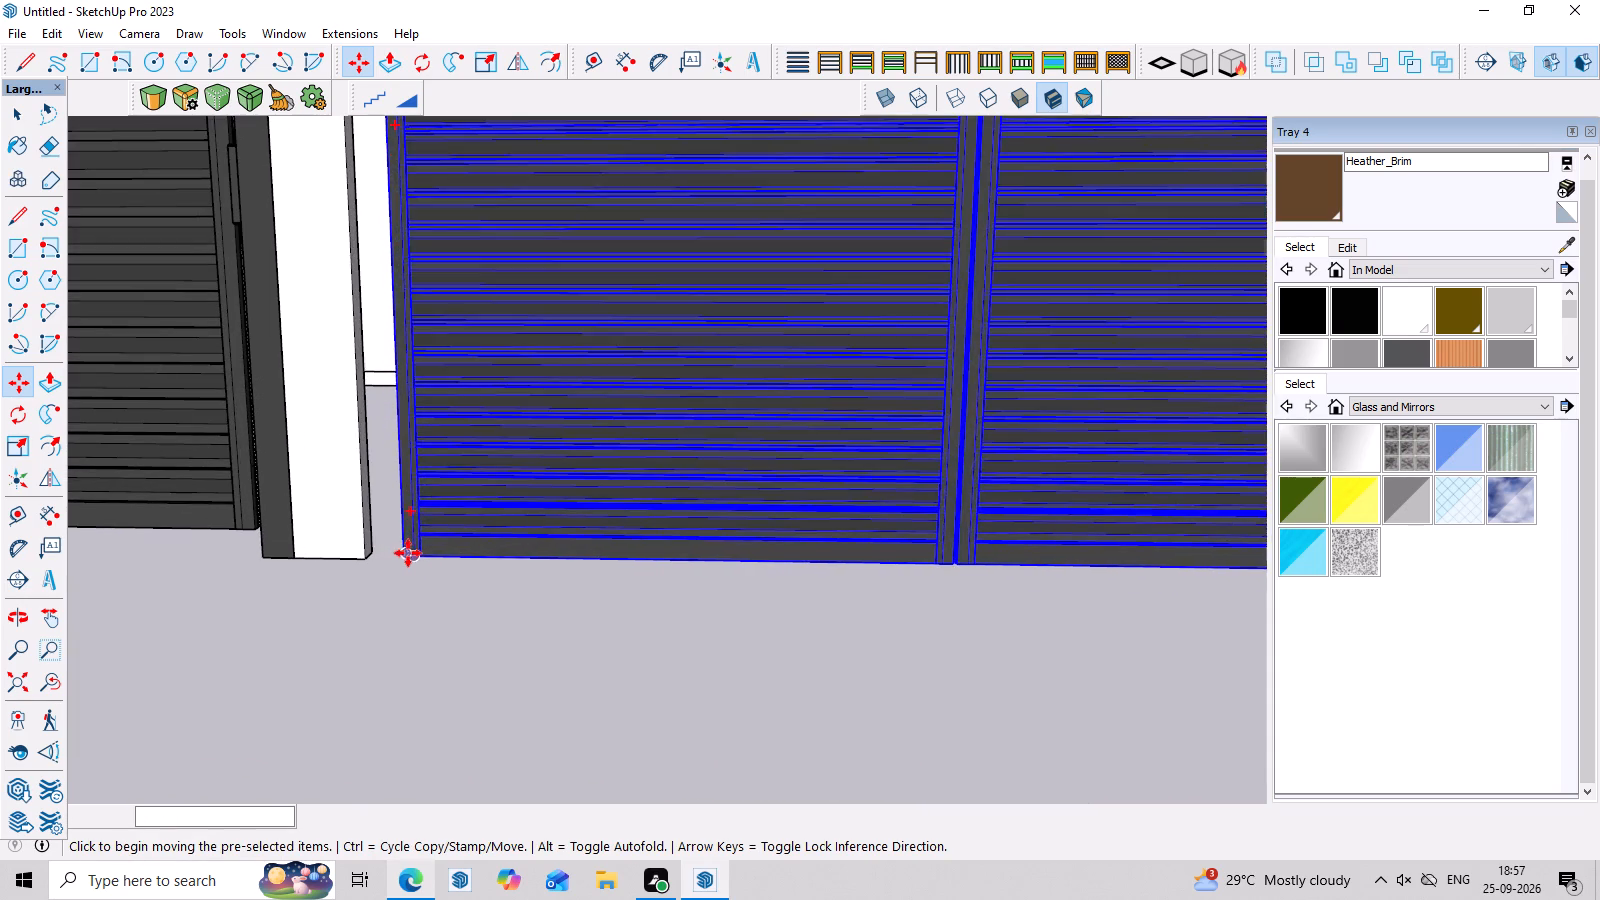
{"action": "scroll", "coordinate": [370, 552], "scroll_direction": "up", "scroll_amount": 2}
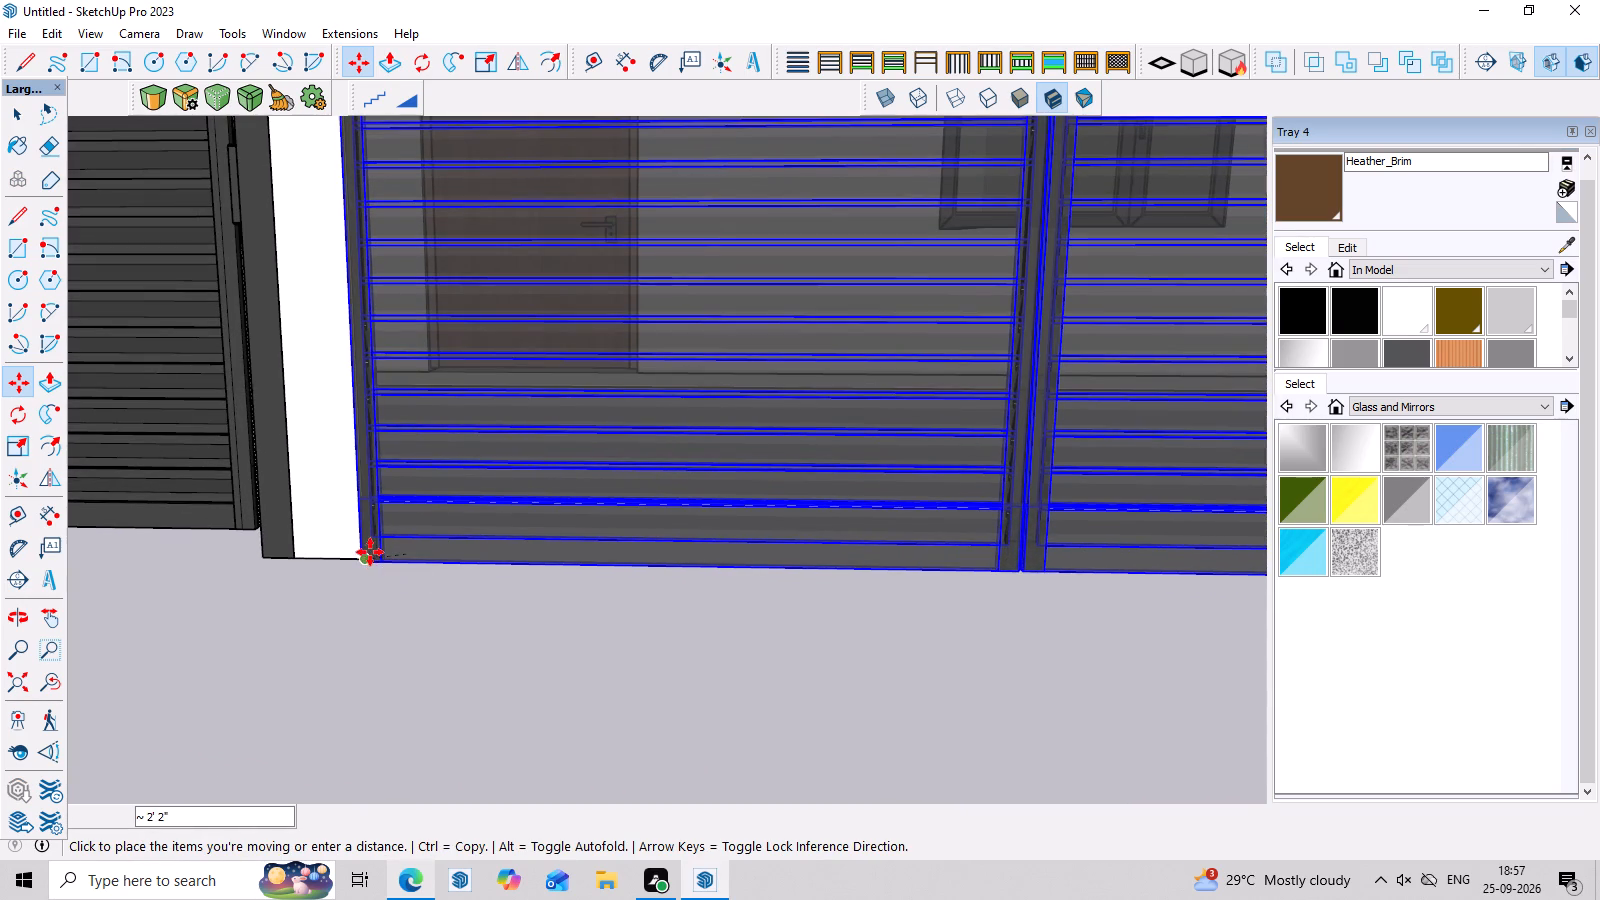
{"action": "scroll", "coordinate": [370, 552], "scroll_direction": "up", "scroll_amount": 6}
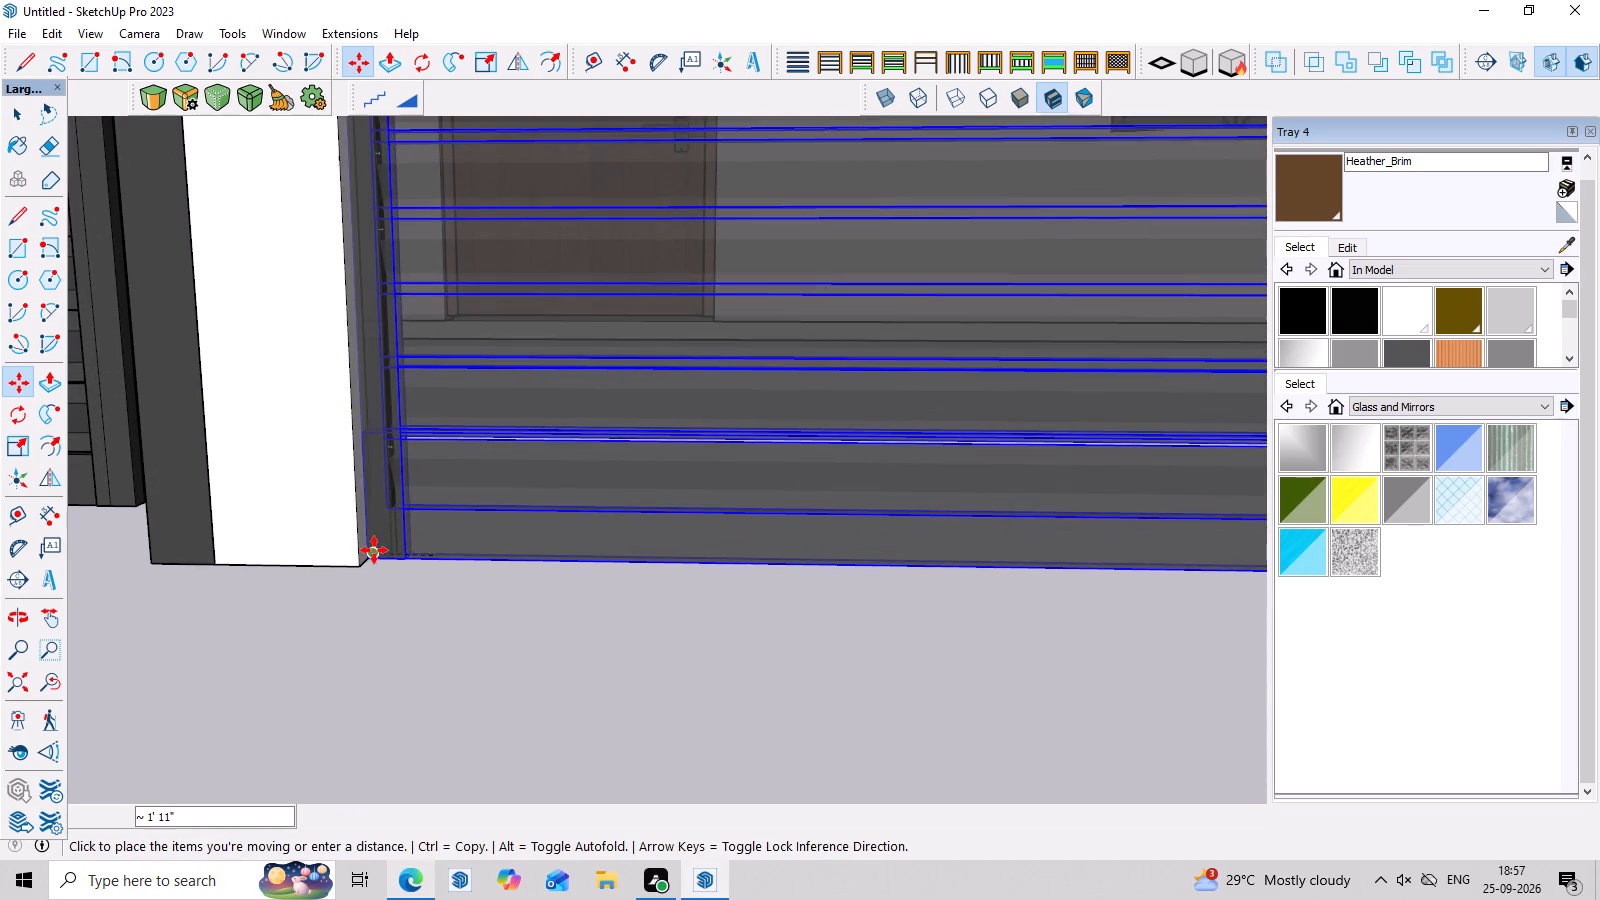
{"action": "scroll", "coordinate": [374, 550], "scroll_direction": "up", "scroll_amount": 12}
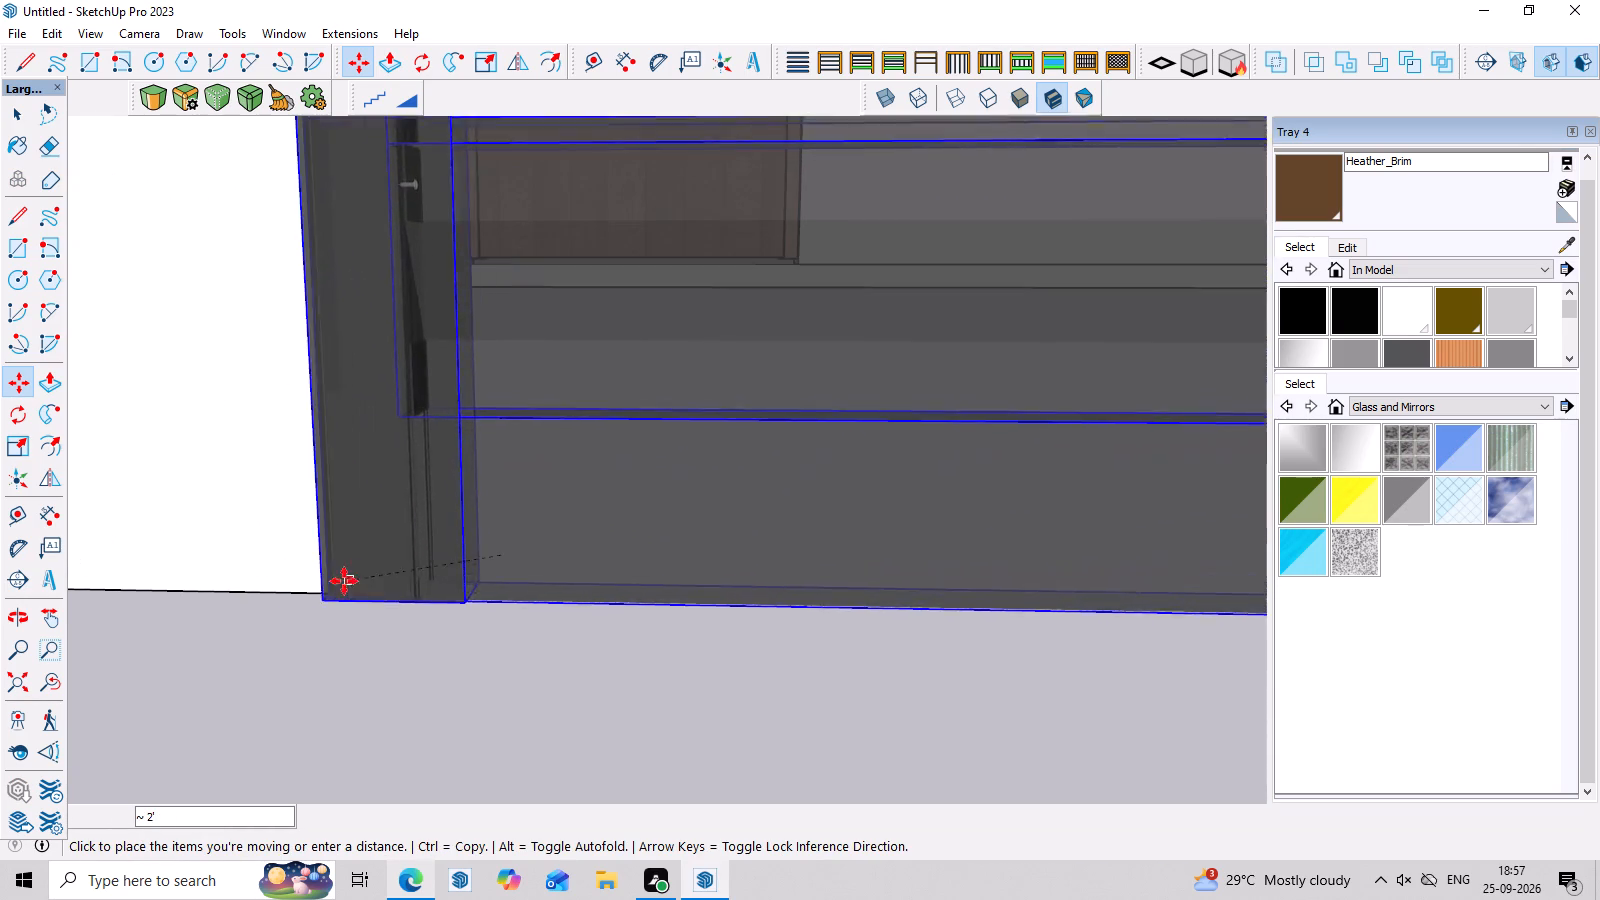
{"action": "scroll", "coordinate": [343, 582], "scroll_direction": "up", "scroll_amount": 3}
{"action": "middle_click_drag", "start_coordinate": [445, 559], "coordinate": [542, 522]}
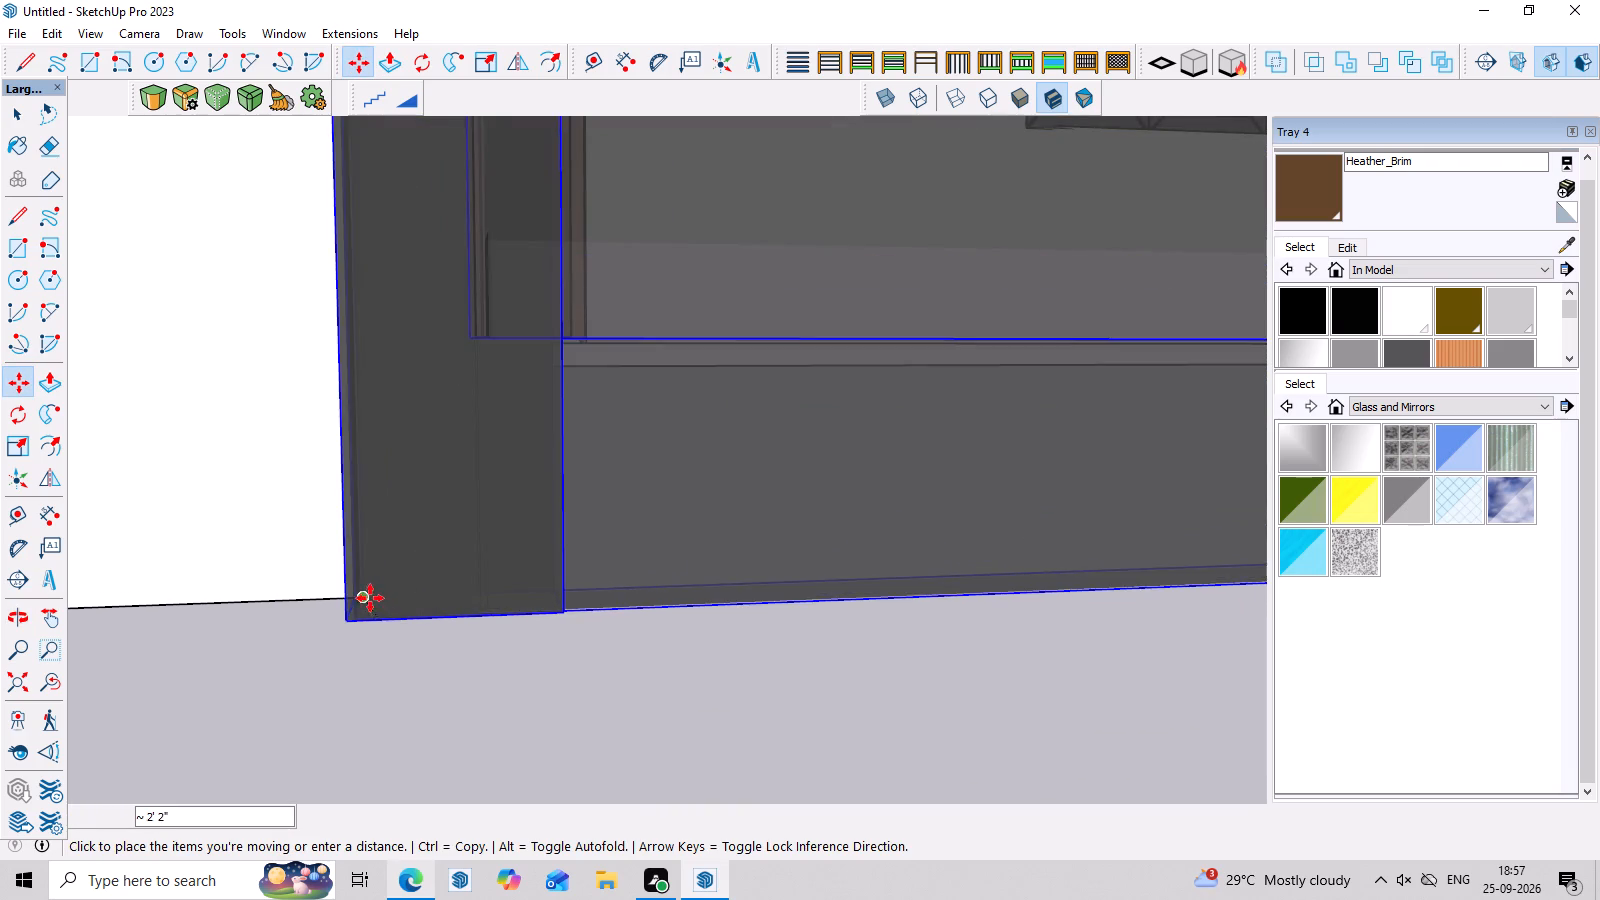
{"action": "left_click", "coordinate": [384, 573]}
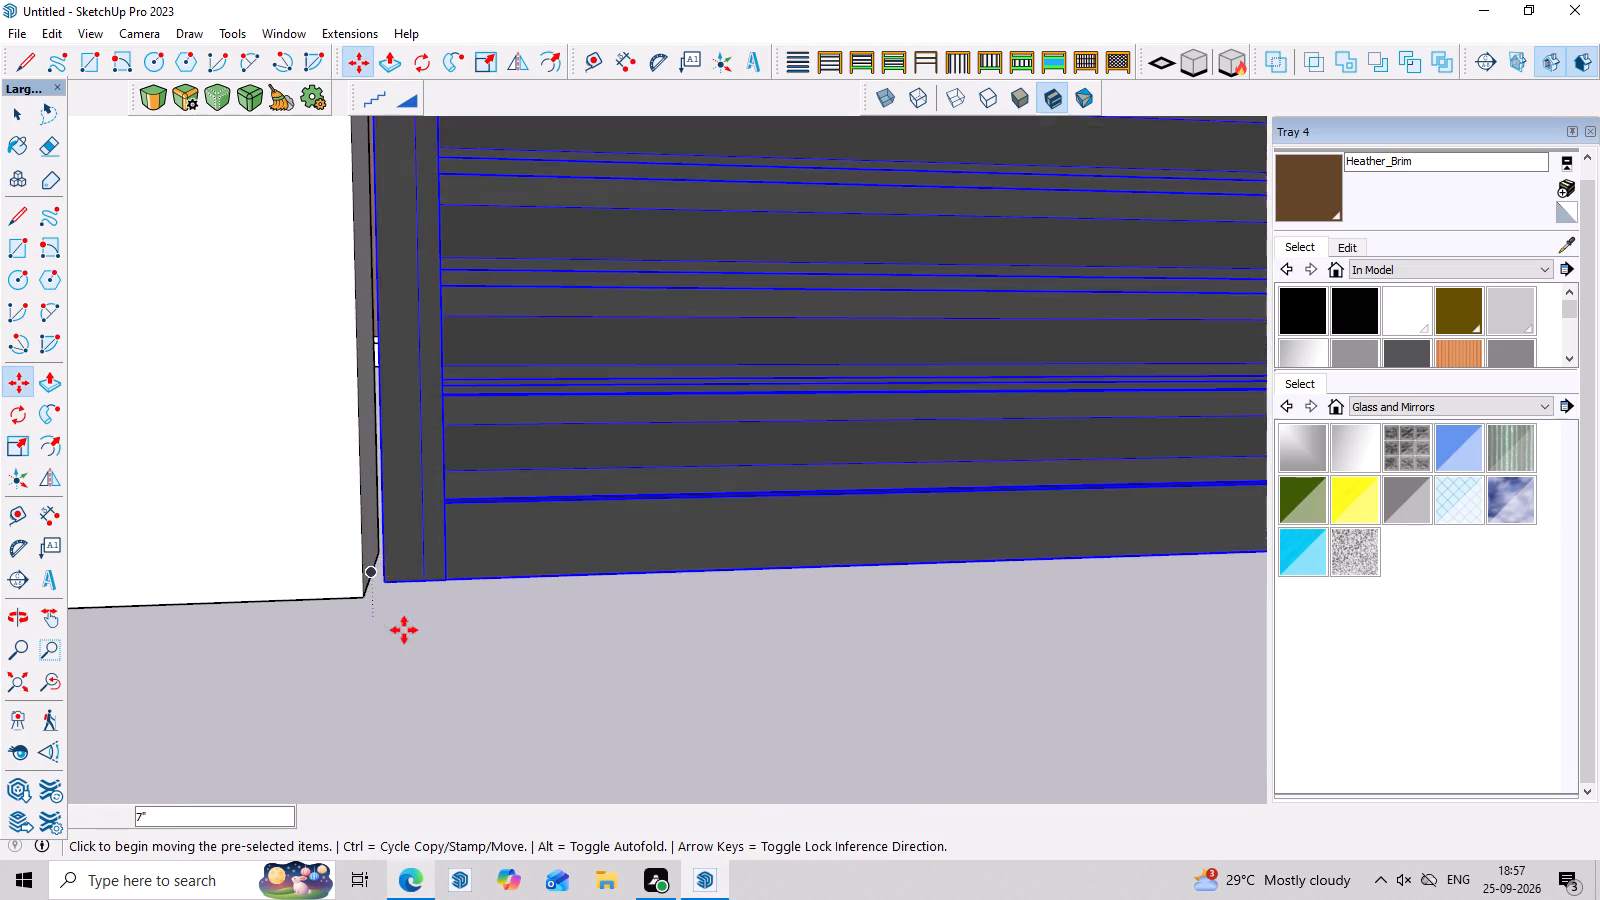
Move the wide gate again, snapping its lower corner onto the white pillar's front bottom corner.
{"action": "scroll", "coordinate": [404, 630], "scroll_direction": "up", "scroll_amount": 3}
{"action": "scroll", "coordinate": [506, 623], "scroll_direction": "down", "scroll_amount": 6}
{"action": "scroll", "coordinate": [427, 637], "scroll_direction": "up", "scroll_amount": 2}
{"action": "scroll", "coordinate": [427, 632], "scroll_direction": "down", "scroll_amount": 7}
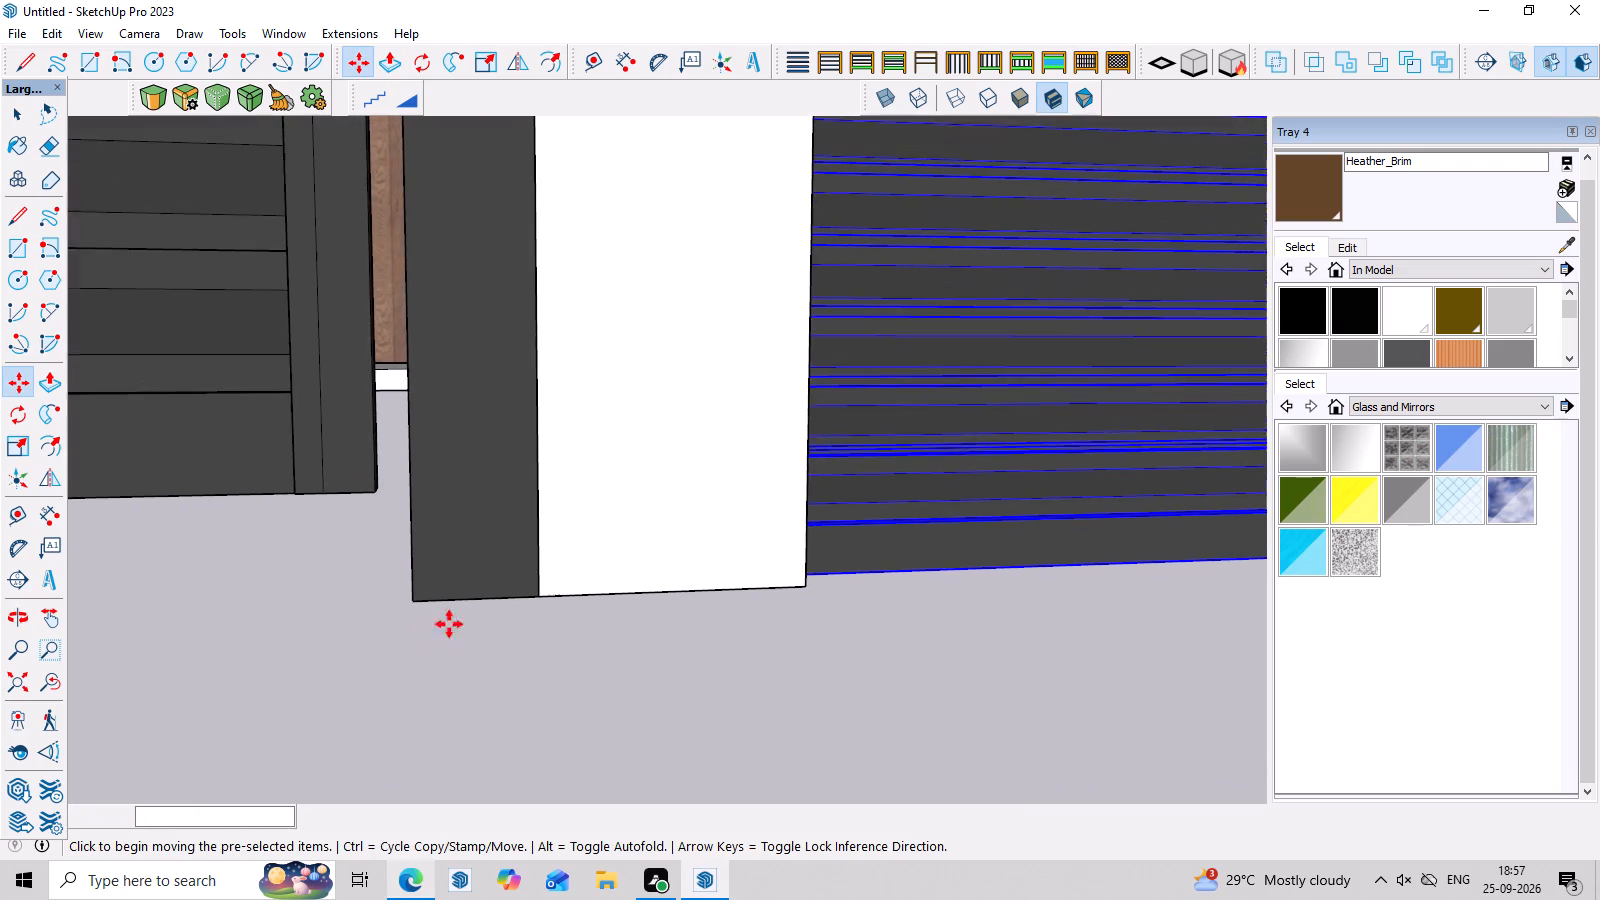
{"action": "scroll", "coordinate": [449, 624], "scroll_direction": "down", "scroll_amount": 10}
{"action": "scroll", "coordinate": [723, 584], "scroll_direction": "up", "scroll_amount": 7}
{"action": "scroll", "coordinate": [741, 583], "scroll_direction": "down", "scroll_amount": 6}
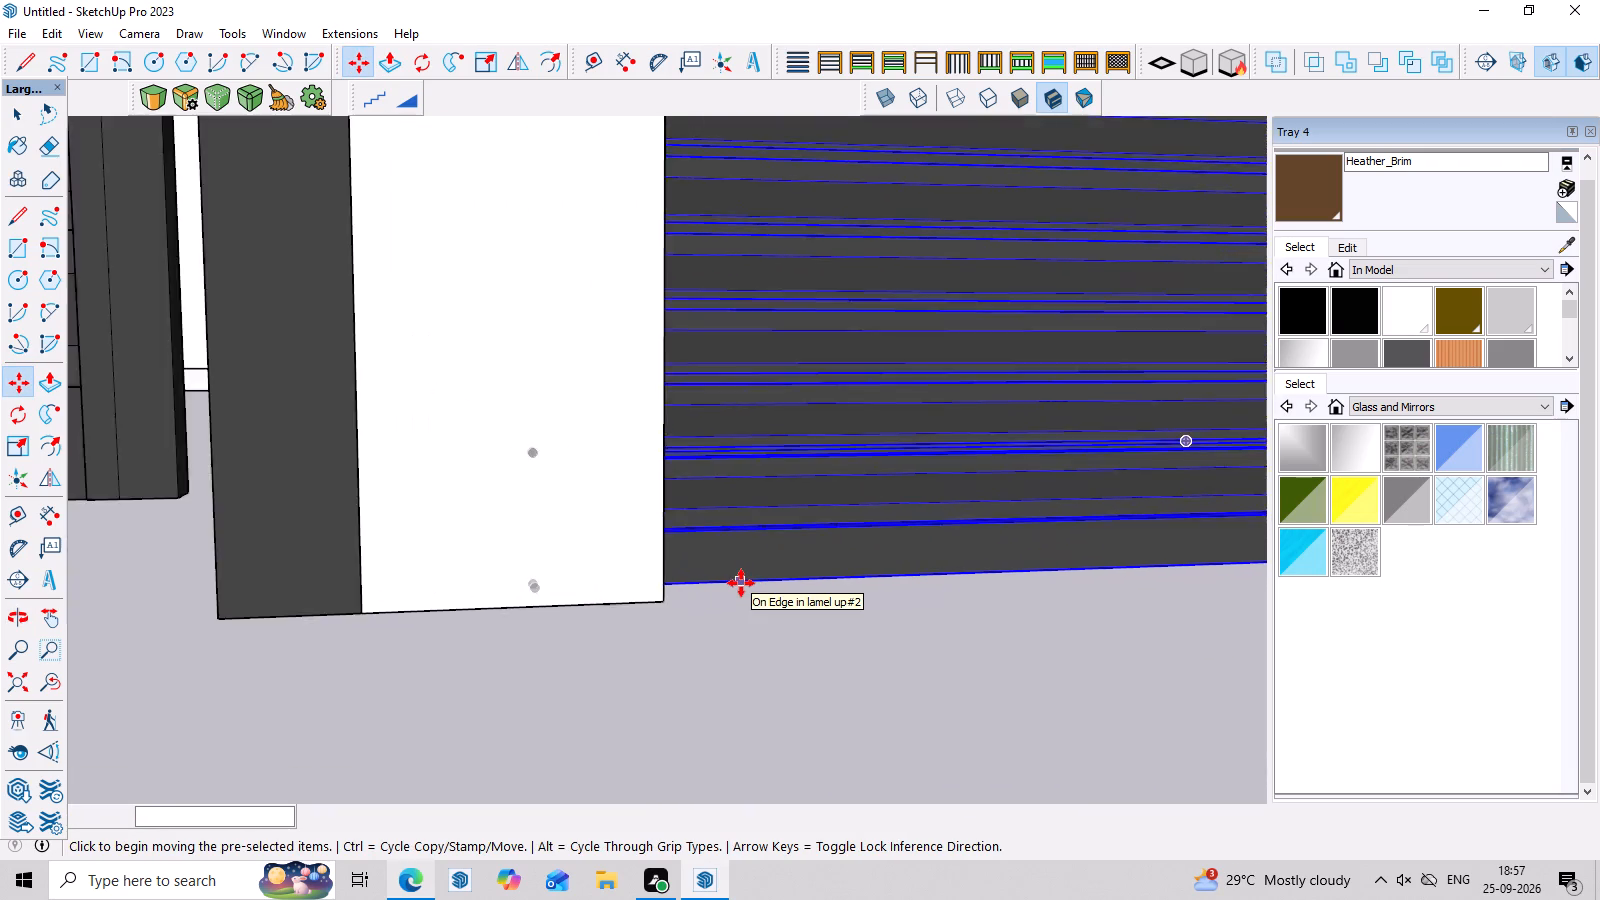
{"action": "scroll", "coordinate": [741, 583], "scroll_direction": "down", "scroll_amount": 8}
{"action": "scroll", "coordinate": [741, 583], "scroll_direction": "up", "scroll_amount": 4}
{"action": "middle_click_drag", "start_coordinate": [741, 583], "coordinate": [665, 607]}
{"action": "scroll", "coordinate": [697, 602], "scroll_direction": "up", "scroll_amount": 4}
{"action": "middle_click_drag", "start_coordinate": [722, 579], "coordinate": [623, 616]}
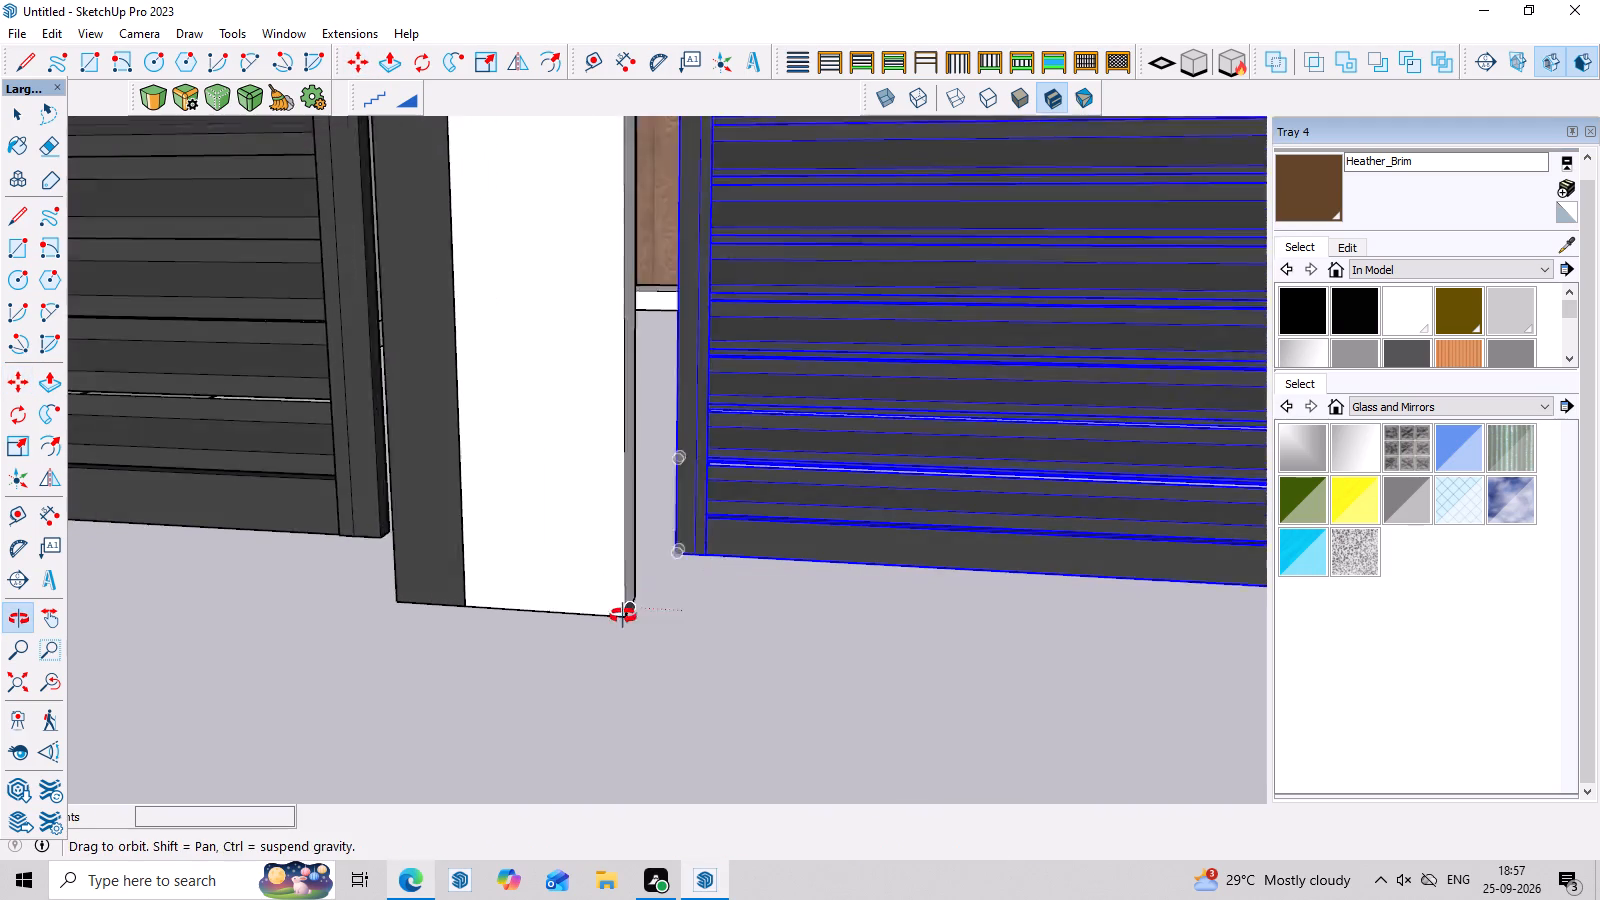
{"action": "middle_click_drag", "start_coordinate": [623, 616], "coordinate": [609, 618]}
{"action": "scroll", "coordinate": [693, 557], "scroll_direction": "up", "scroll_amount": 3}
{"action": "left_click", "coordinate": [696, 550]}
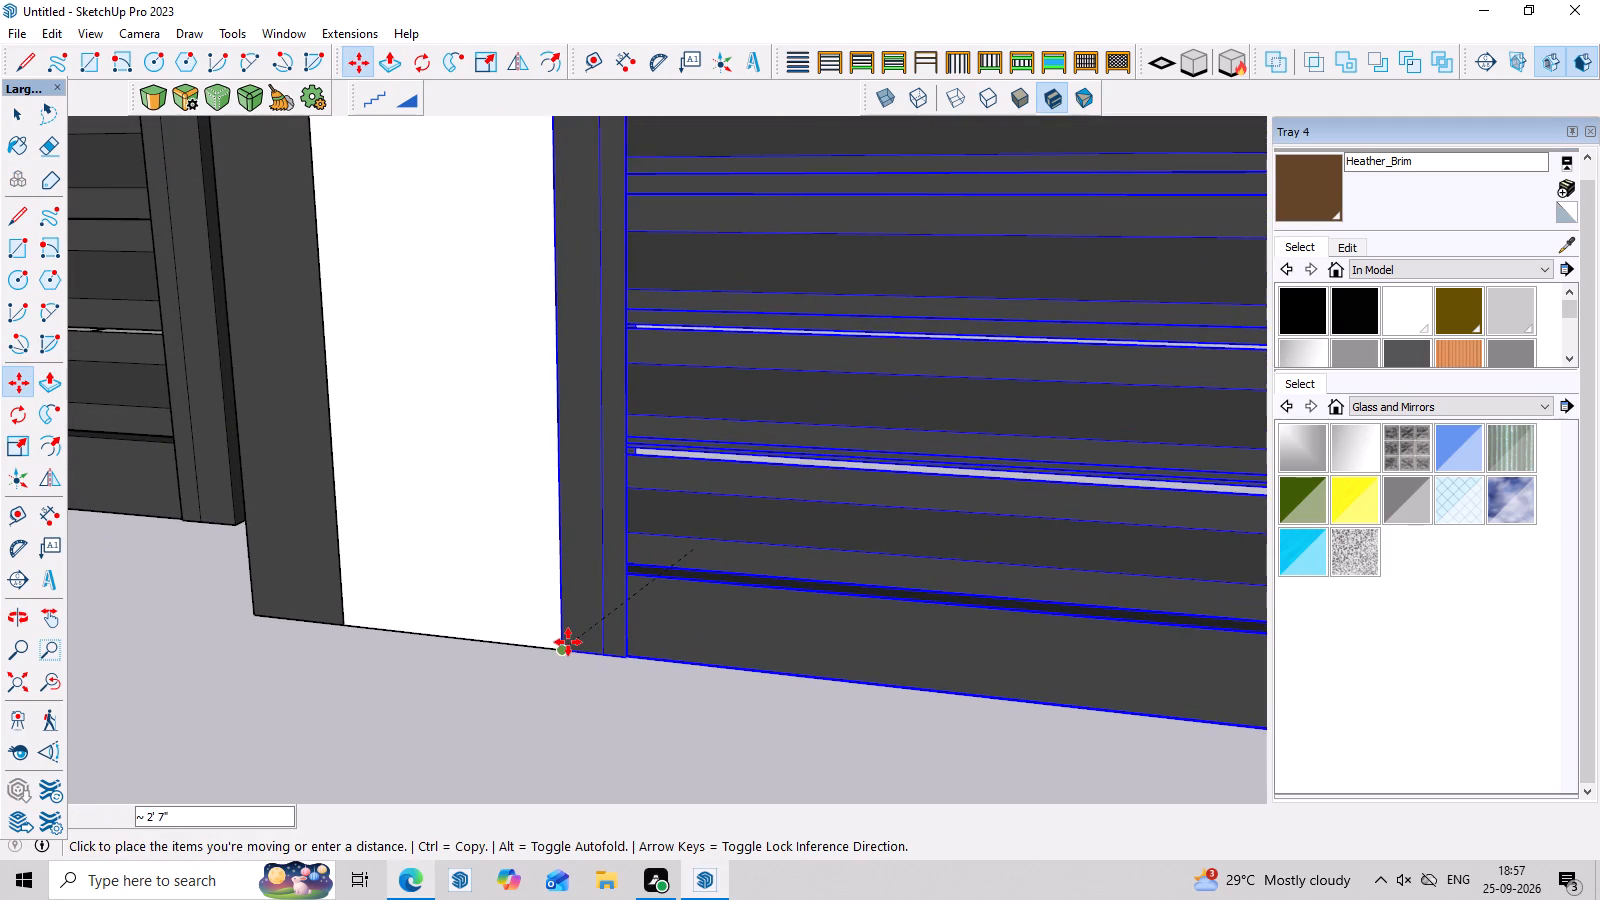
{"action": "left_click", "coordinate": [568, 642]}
Examine how the wide gate sits against the white pillar and spans the entrance front.
{"action": "scroll", "coordinate": [675, 654], "scroll_direction": "down", "scroll_amount": 20}
{"action": "scroll", "coordinate": [675, 654], "scroll_direction": "down", "scroll_amount": 3}
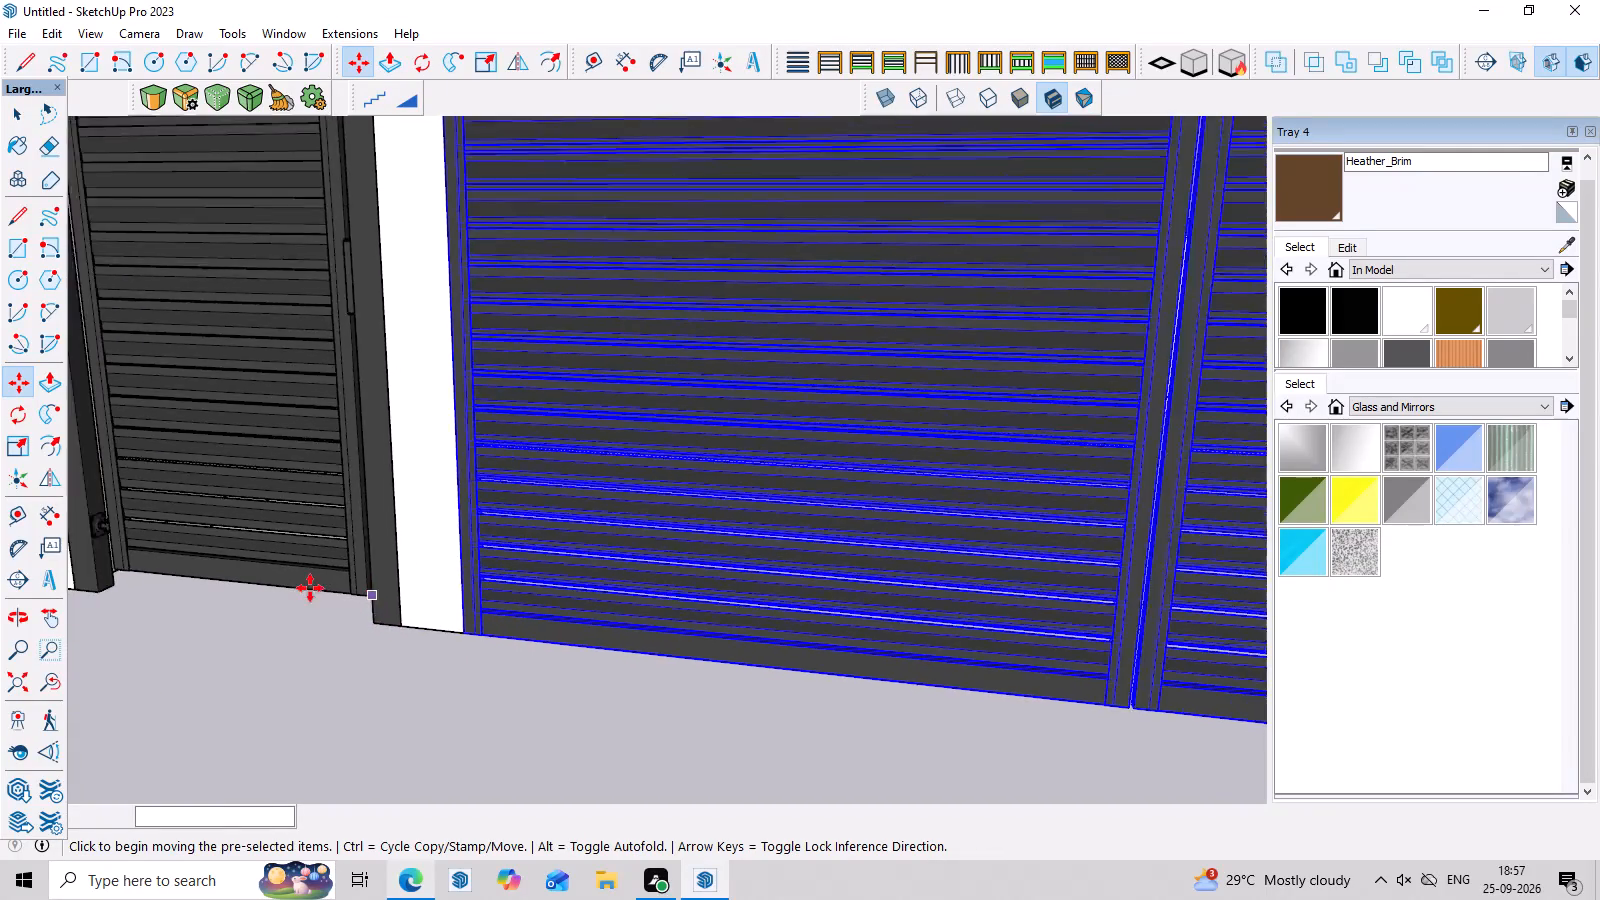
{"action": "scroll", "coordinate": [310, 588], "scroll_direction": "down", "scroll_amount": 19}
{"action": "middle_click_drag", "start_coordinate": [808, 670], "coordinate": [865, 602]}
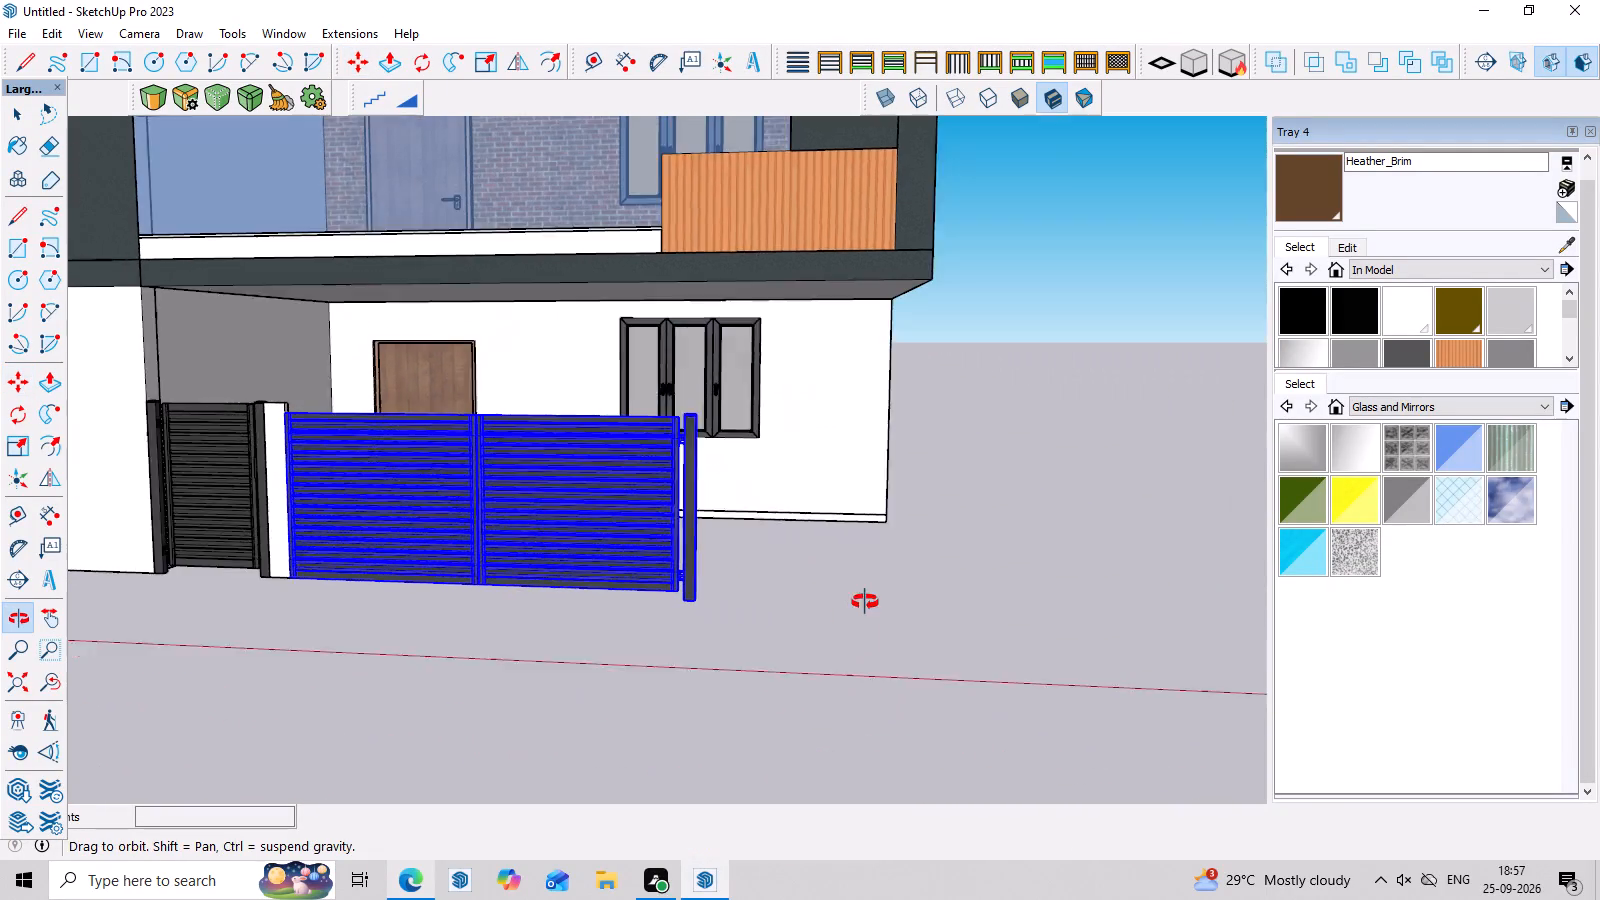
{"action": "middle_click_drag", "start_coordinate": [865, 602], "coordinate": [875, 591]}
{"action": "key", "text": "space"}
{"action": "left_click", "coordinate": [943, 550]}
{"action": "scroll", "coordinate": [1048, 590], "scroll_direction": "down", "scroll_amount": 3}
{"action": "middle_click_drag", "start_coordinate": [1054, 592], "coordinate": [1064, 661]}
{"action": "scroll", "coordinate": [593, 553], "scroll_direction": "up", "scroll_amount": 2}
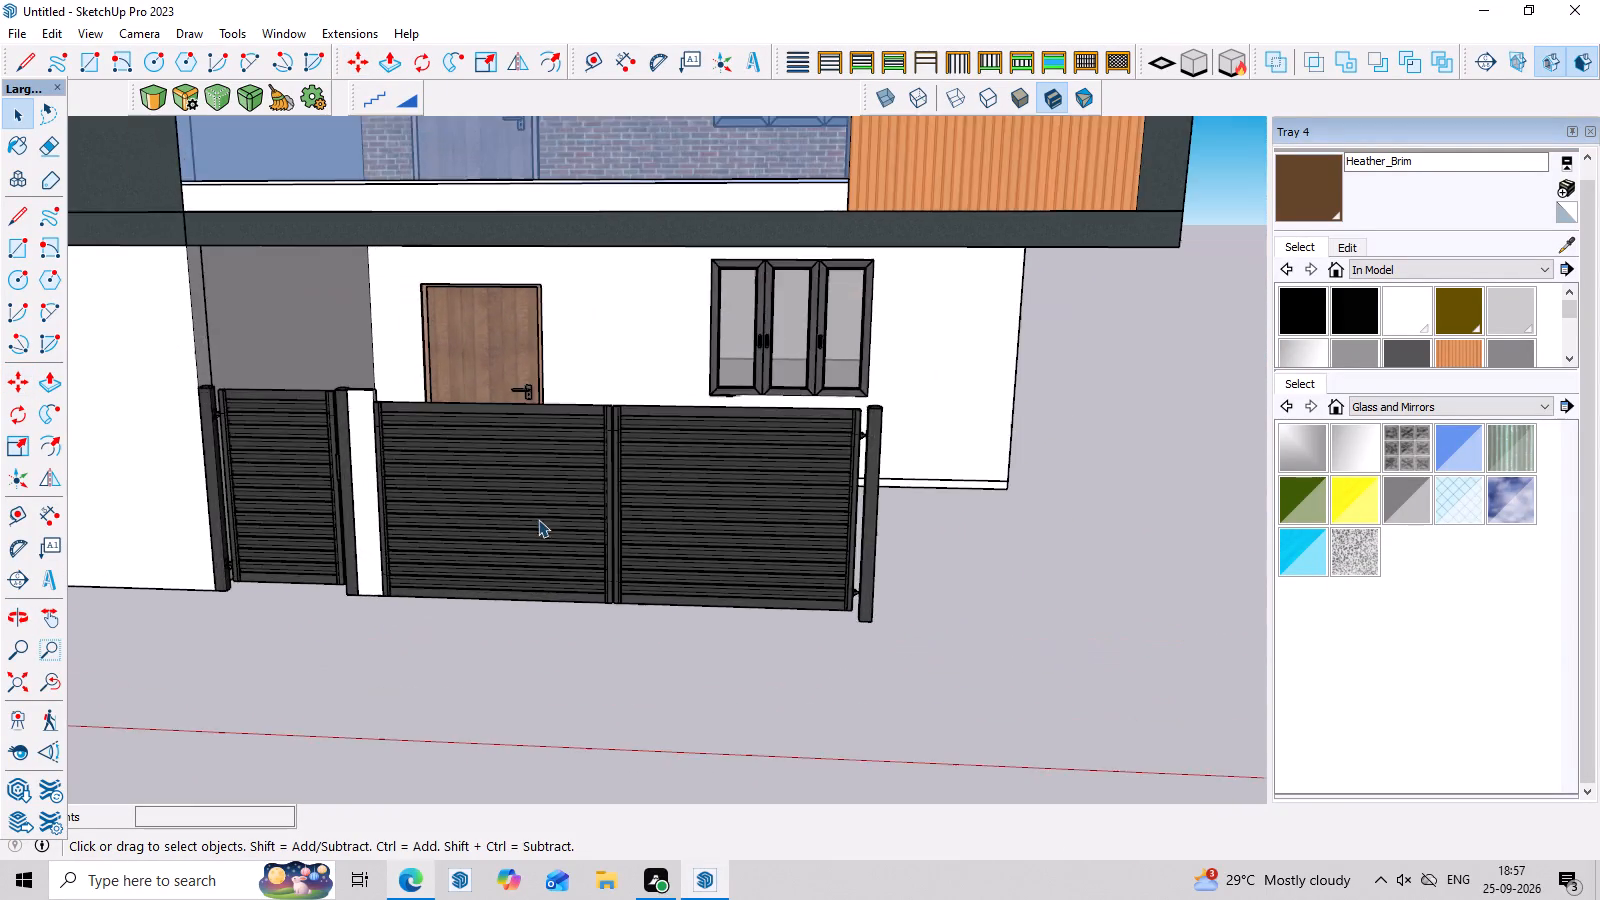
{"action": "scroll", "coordinate": [538, 519], "scroll_direction": "up", "scroll_amount": 6}
{"action": "middle_click_drag", "start_coordinate": [648, 561], "coordinate": [687, 611]}
{"action": "scroll", "coordinate": [429, 523], "scroll_direction": "up", "scroll_amount": 2}
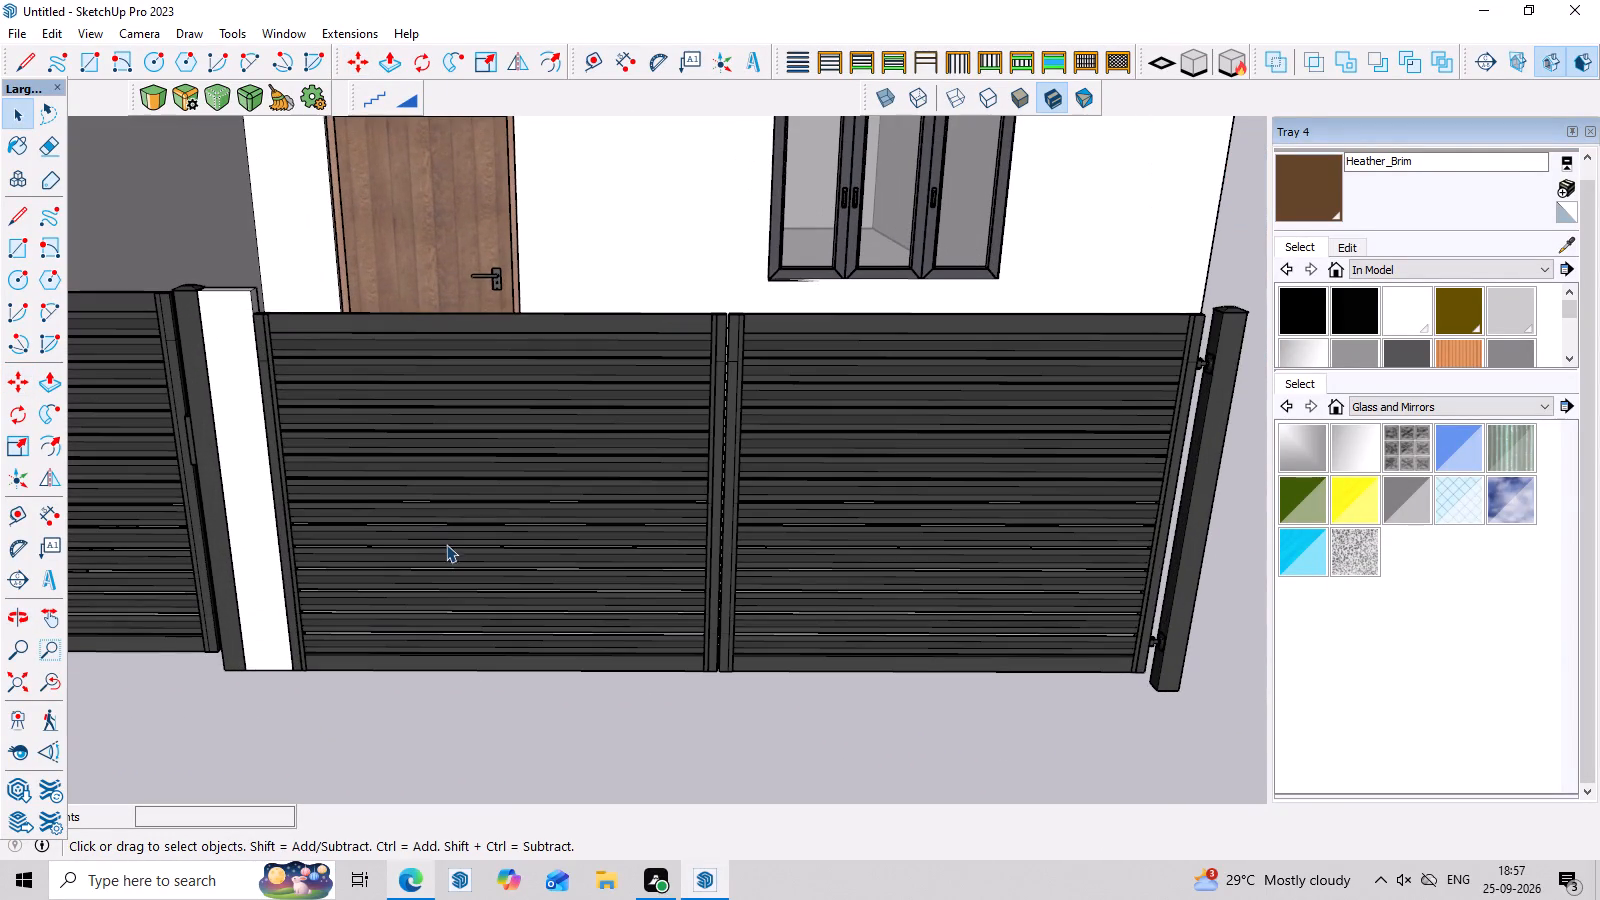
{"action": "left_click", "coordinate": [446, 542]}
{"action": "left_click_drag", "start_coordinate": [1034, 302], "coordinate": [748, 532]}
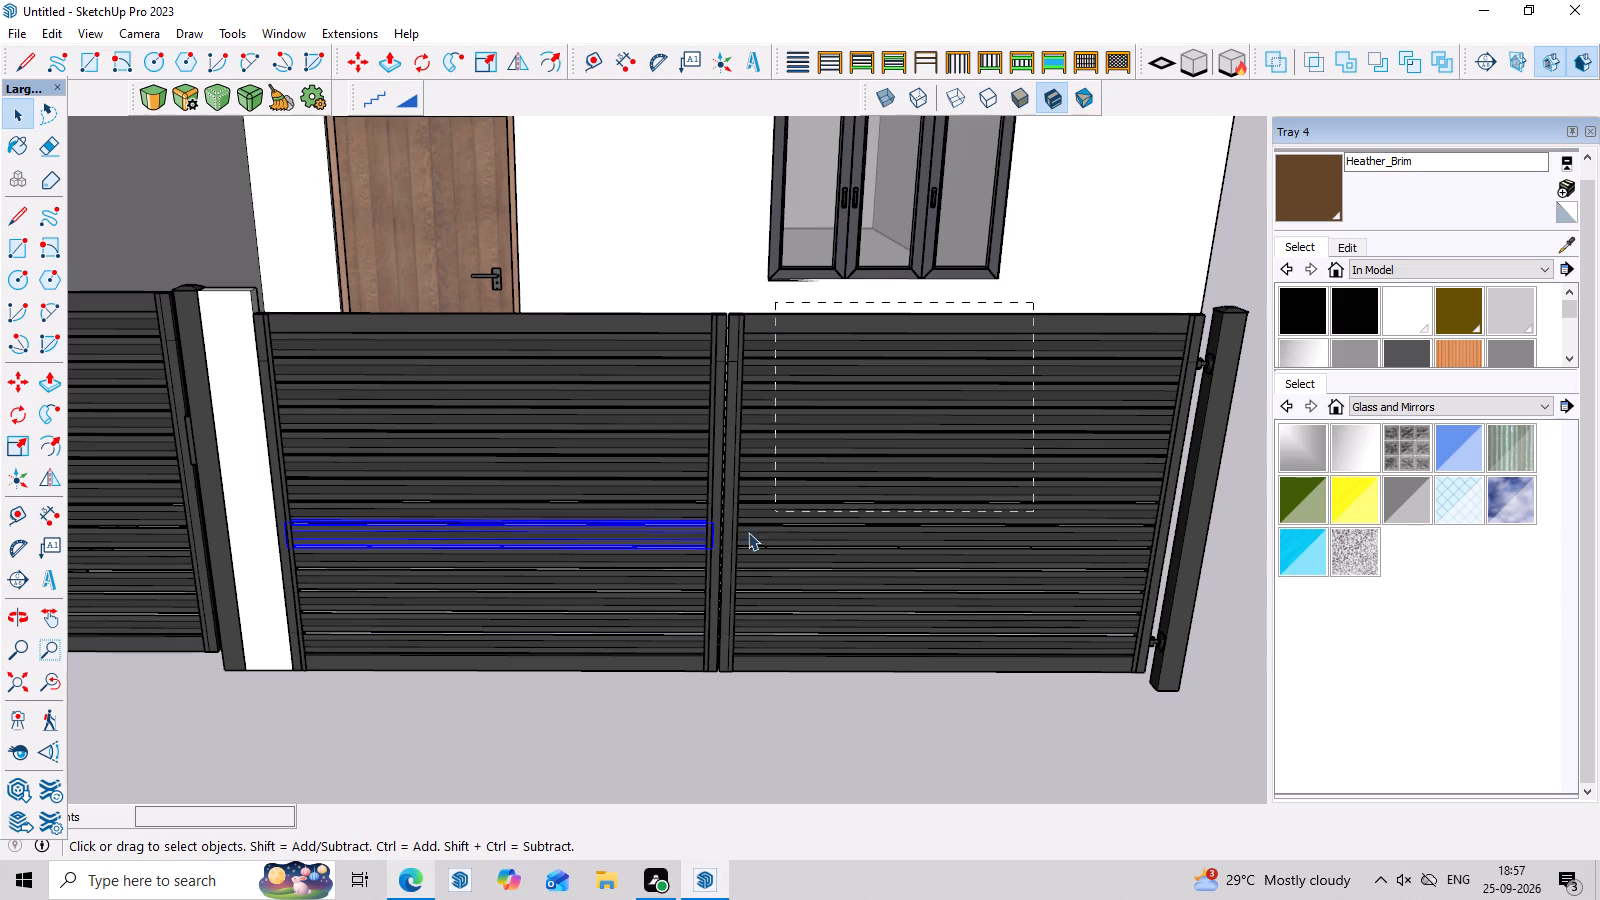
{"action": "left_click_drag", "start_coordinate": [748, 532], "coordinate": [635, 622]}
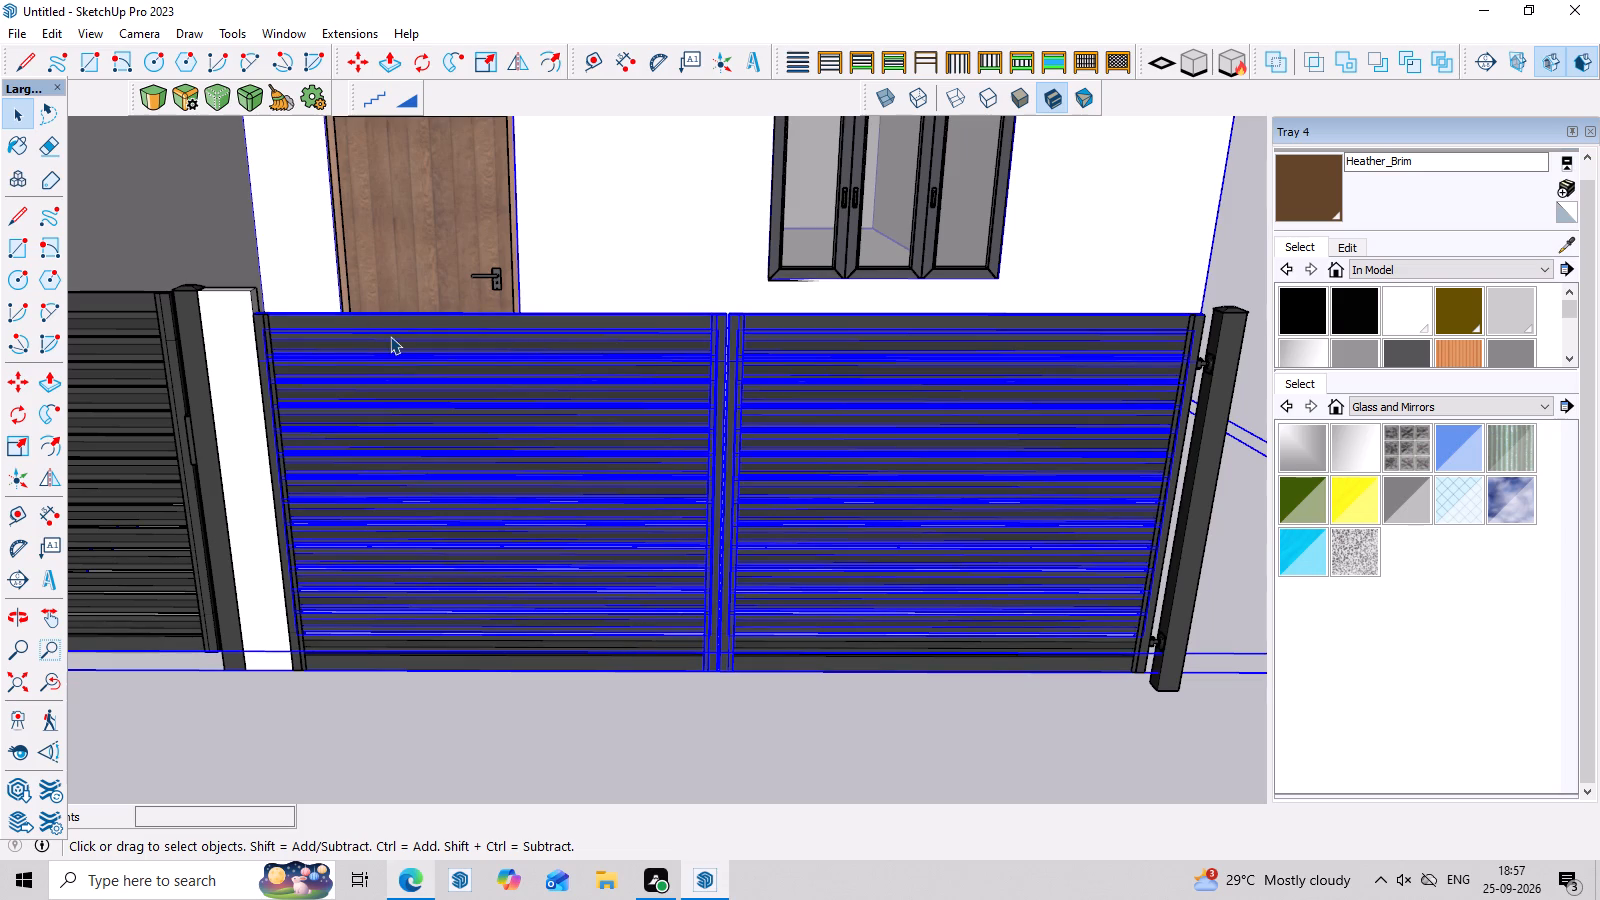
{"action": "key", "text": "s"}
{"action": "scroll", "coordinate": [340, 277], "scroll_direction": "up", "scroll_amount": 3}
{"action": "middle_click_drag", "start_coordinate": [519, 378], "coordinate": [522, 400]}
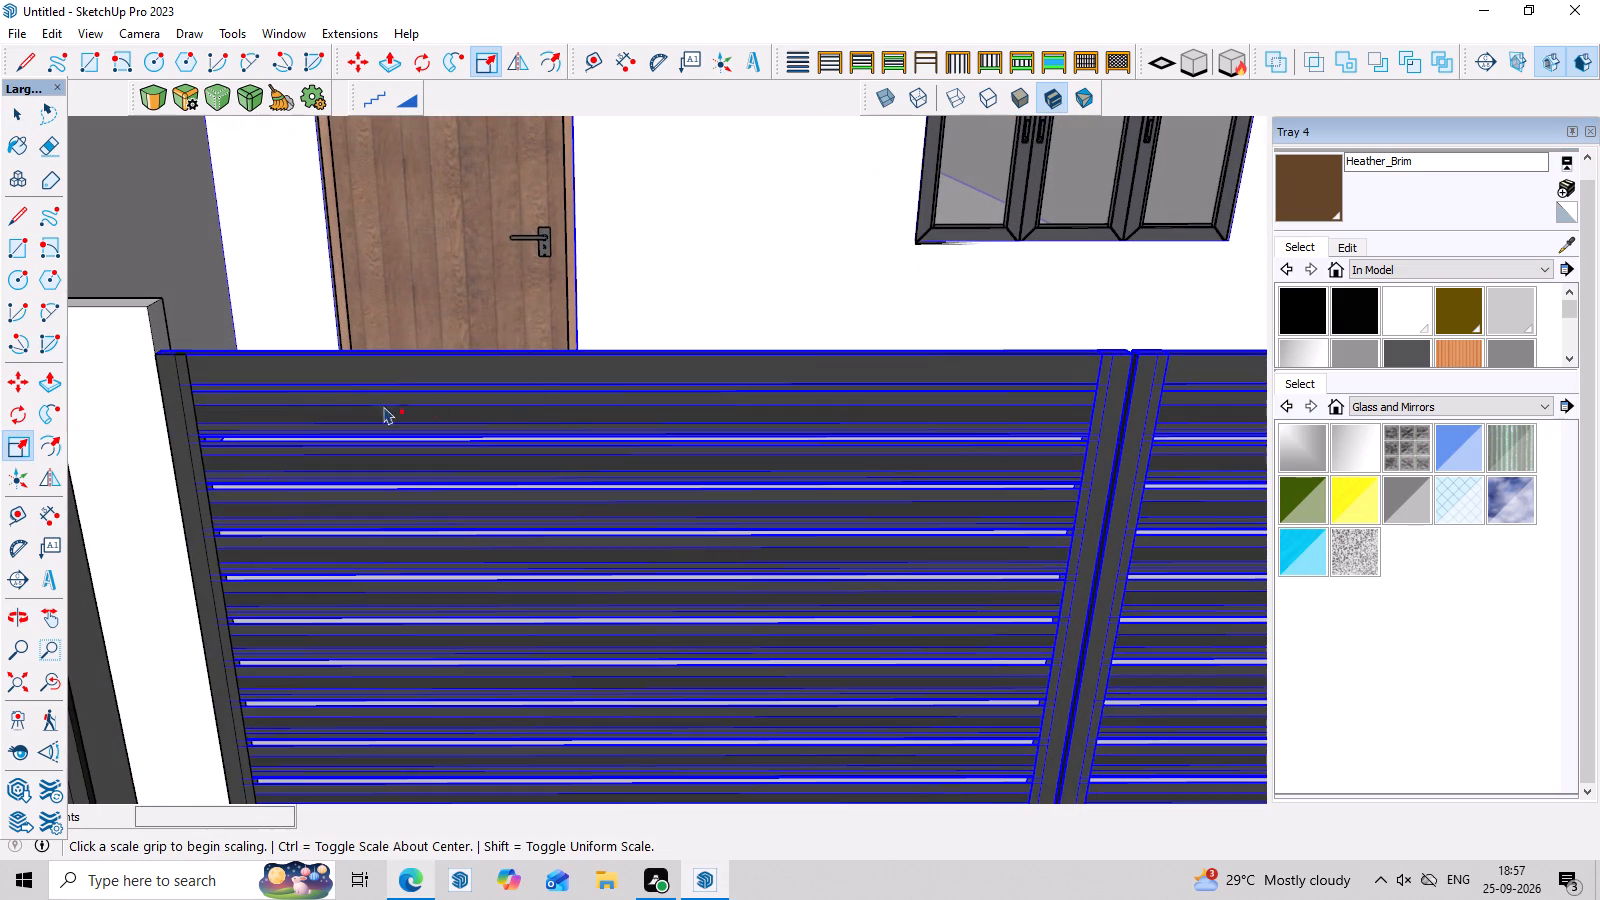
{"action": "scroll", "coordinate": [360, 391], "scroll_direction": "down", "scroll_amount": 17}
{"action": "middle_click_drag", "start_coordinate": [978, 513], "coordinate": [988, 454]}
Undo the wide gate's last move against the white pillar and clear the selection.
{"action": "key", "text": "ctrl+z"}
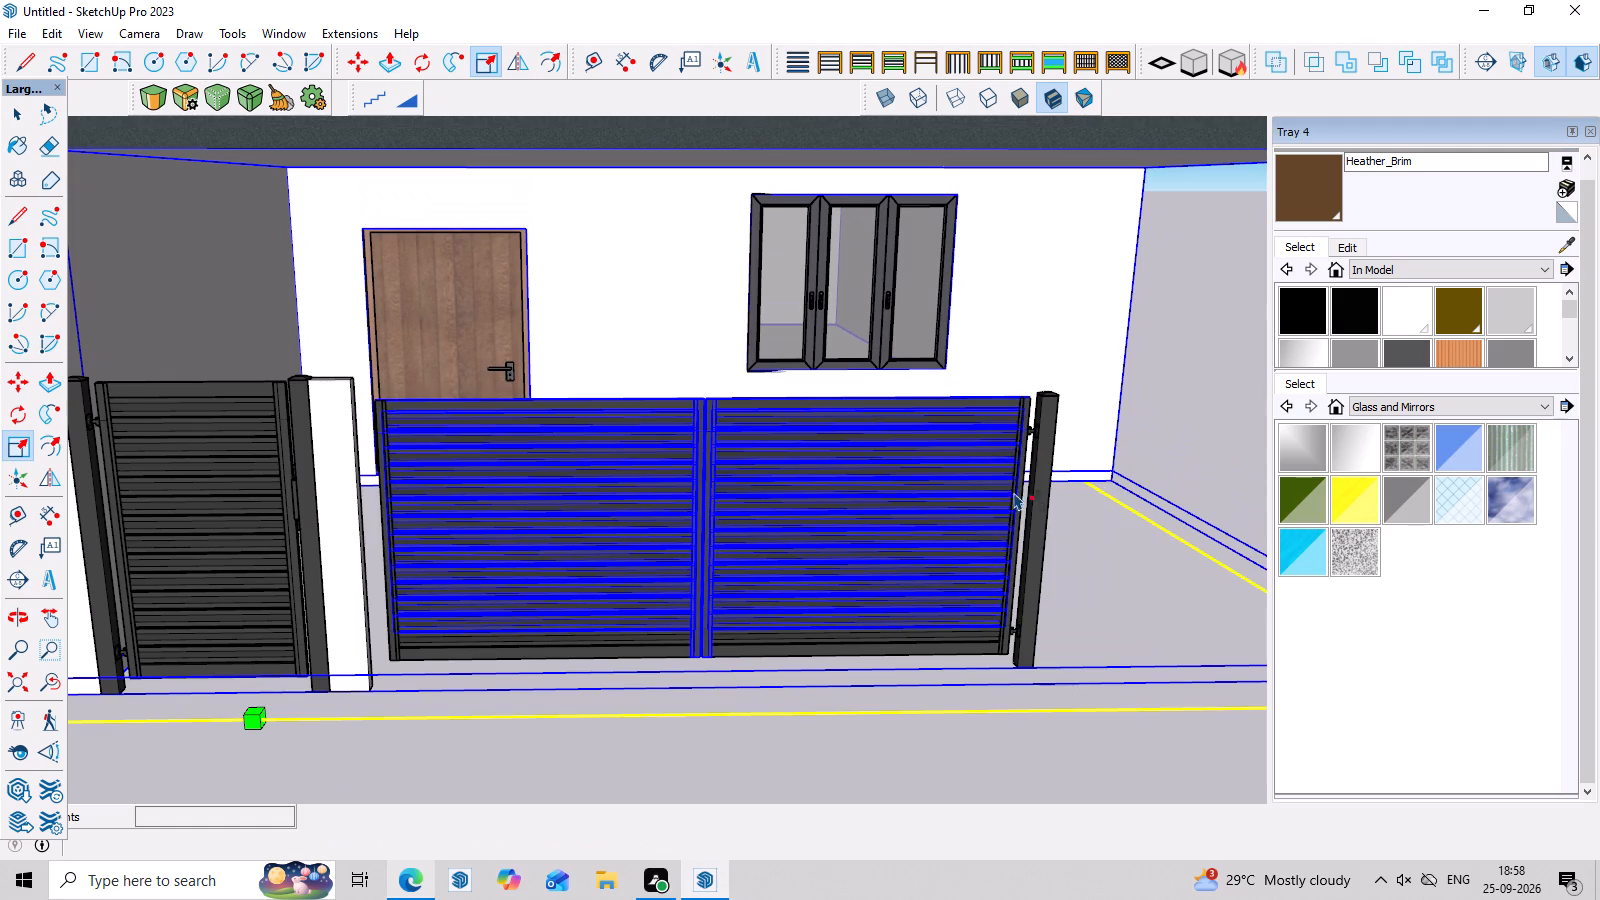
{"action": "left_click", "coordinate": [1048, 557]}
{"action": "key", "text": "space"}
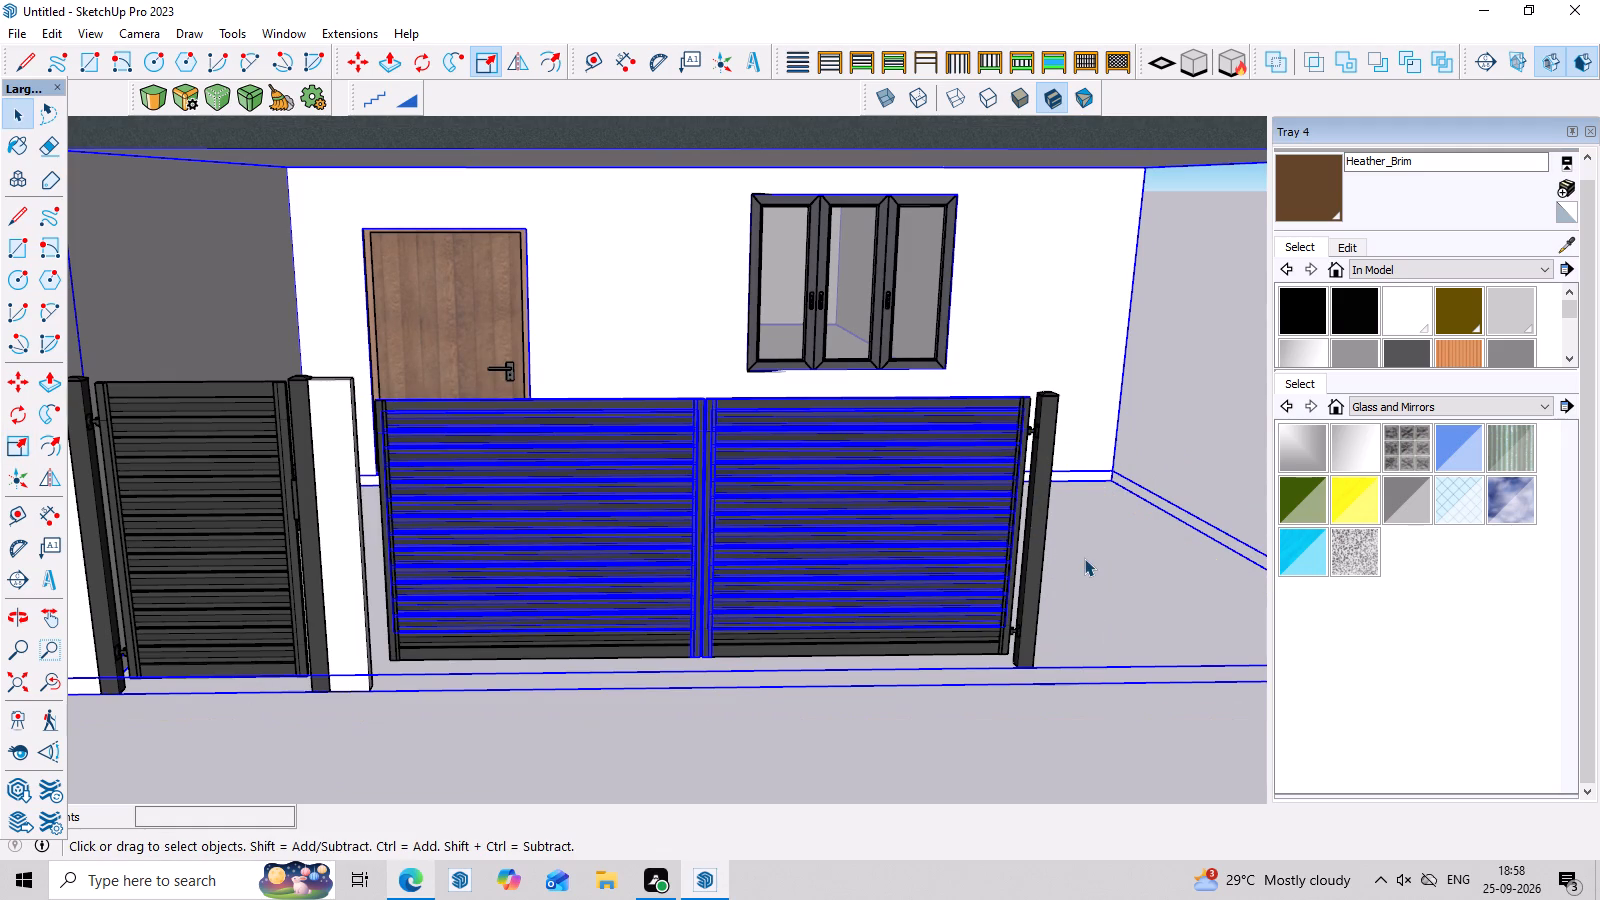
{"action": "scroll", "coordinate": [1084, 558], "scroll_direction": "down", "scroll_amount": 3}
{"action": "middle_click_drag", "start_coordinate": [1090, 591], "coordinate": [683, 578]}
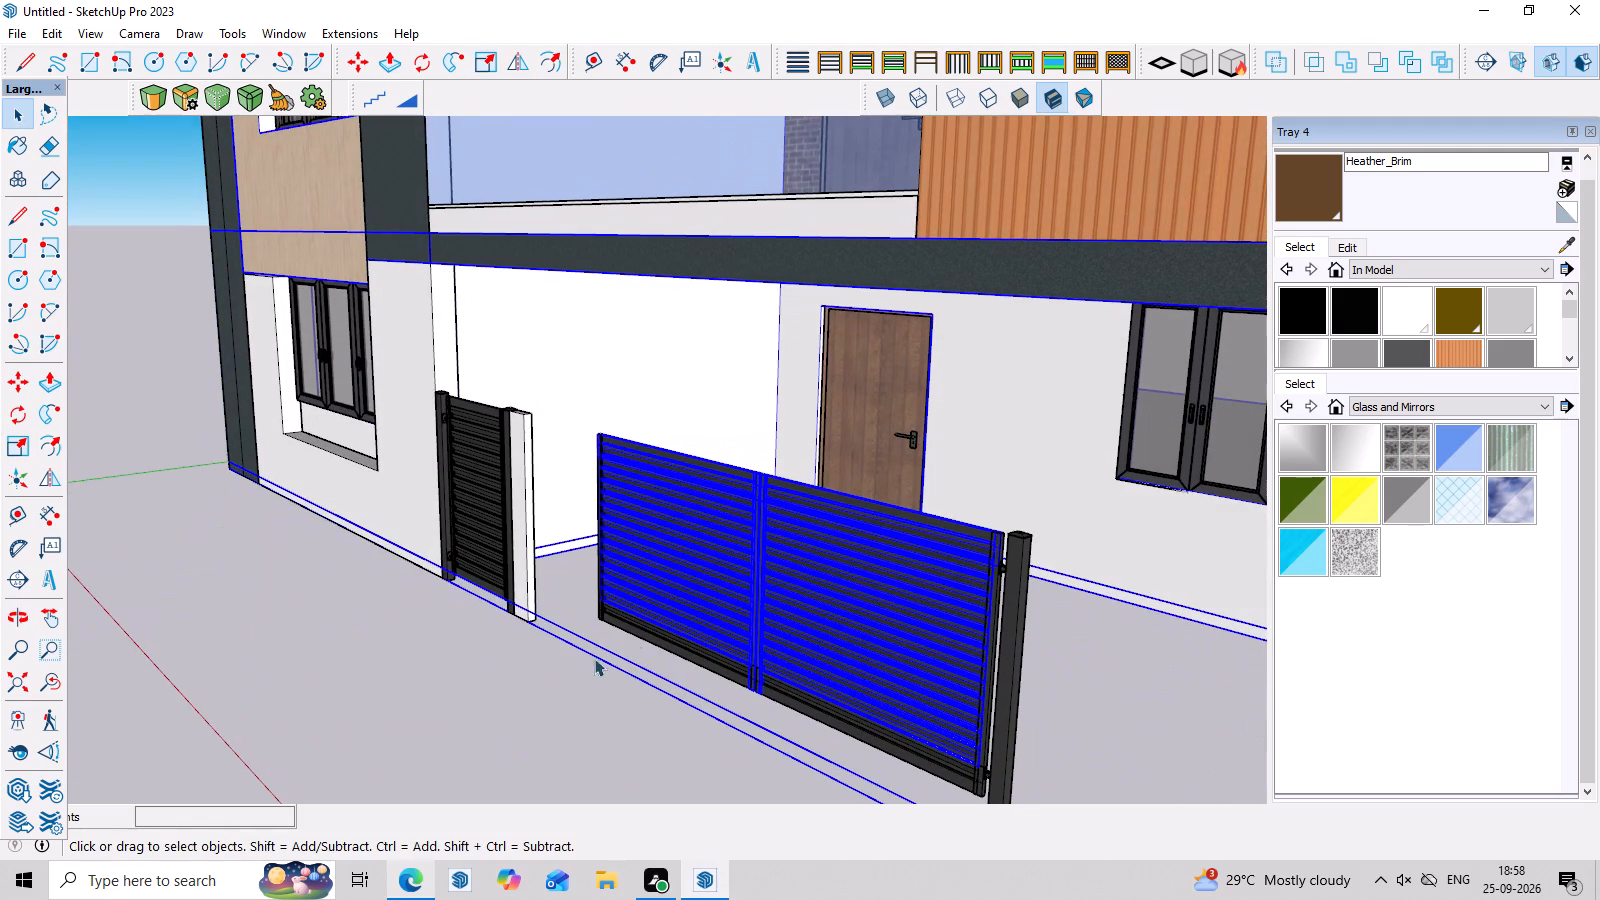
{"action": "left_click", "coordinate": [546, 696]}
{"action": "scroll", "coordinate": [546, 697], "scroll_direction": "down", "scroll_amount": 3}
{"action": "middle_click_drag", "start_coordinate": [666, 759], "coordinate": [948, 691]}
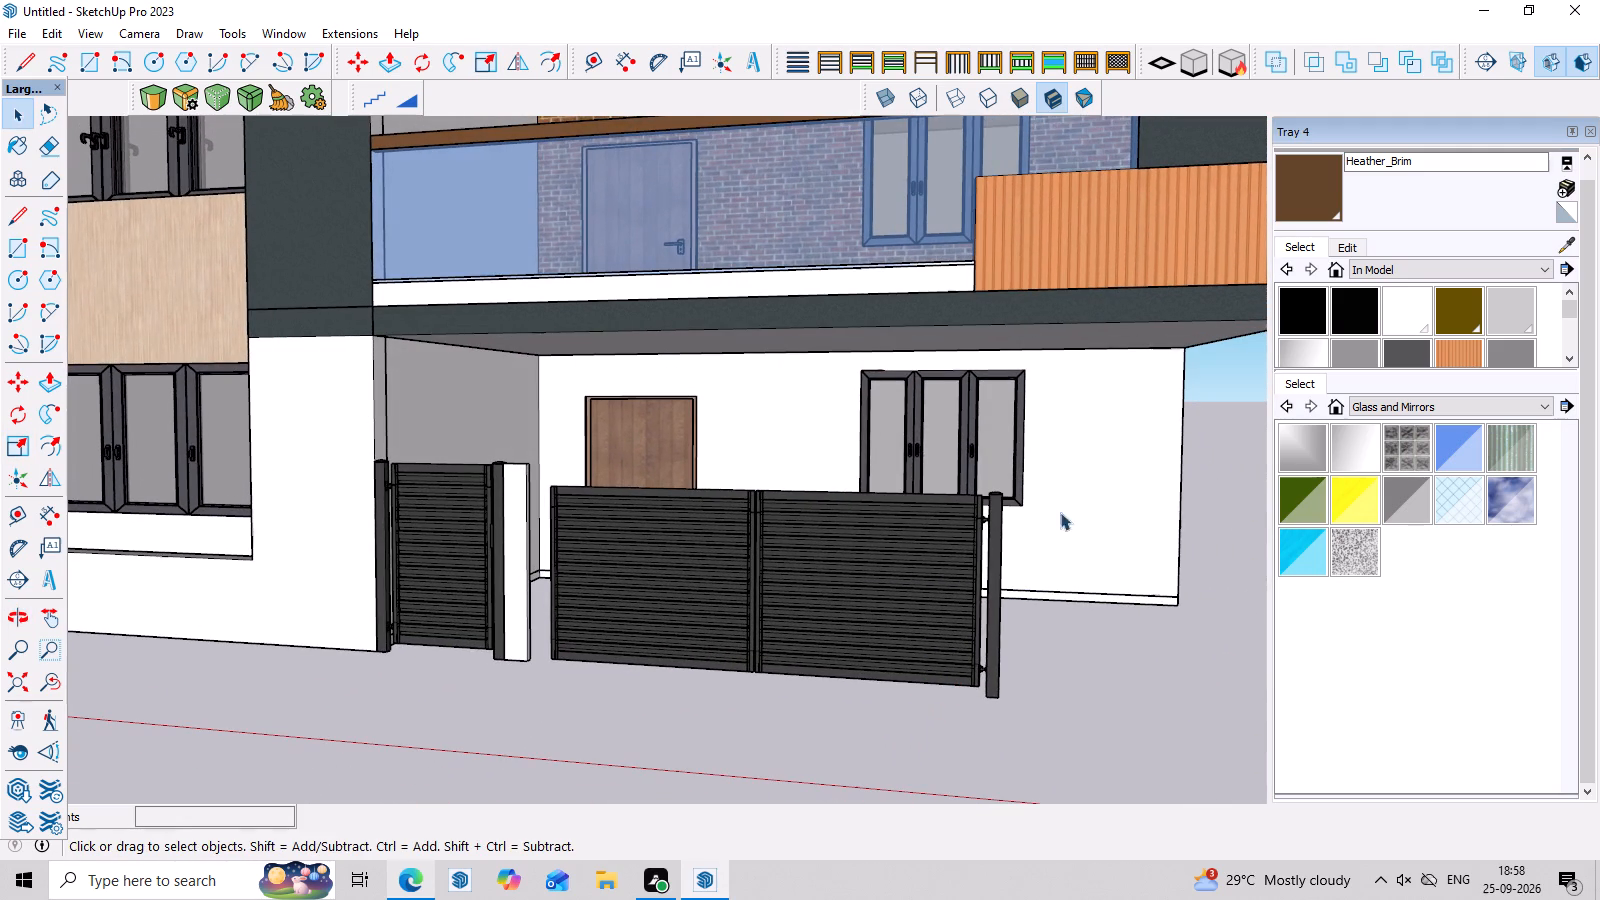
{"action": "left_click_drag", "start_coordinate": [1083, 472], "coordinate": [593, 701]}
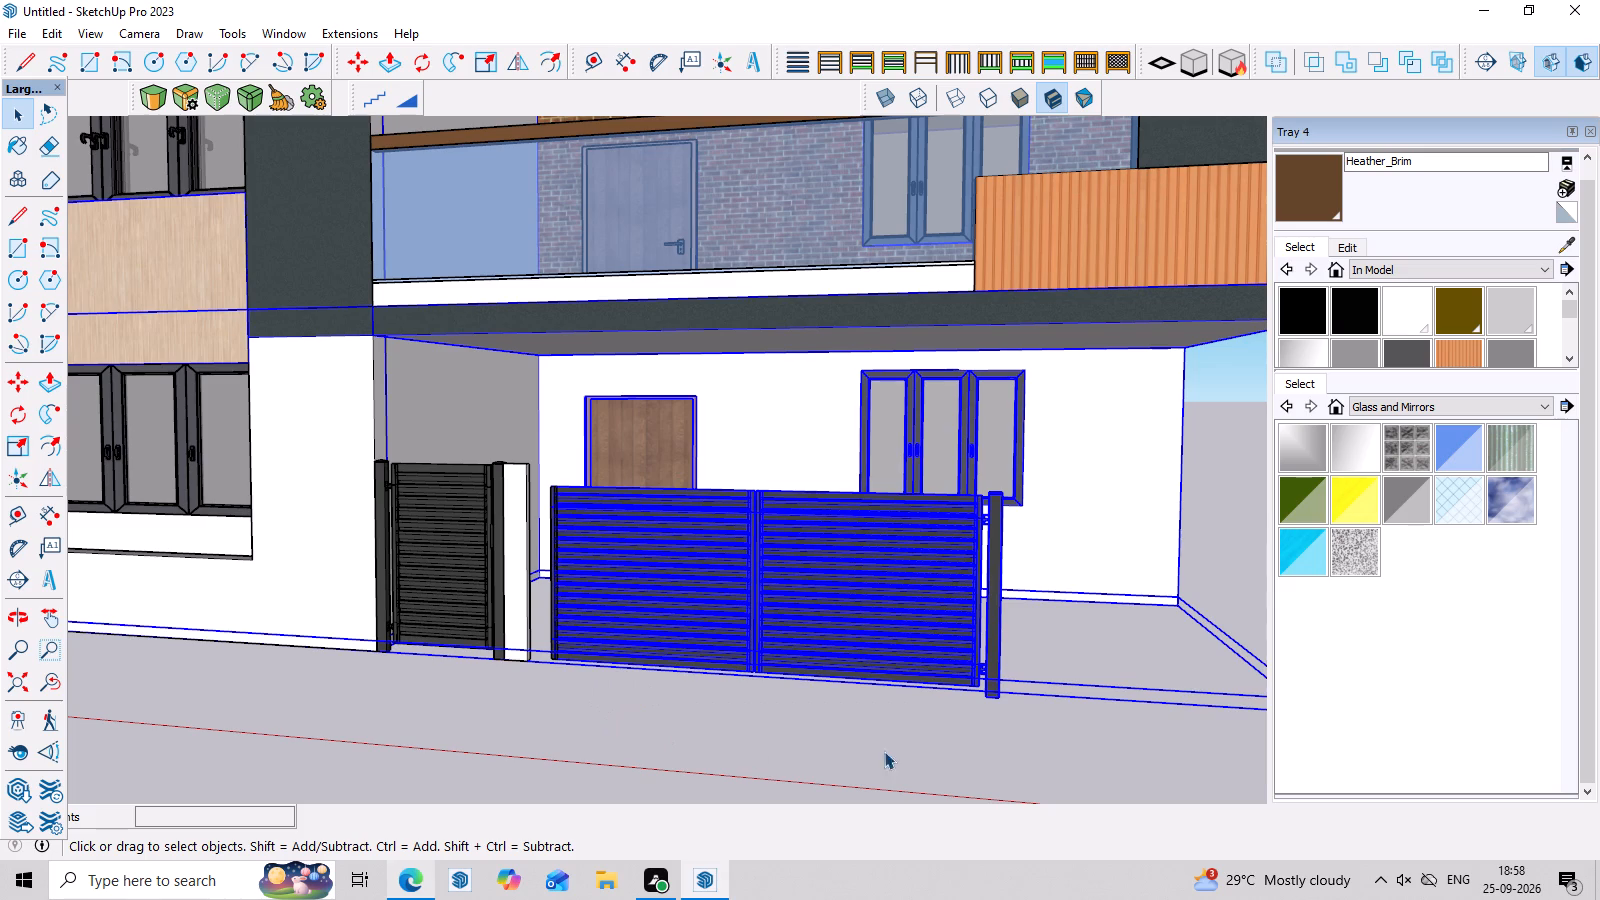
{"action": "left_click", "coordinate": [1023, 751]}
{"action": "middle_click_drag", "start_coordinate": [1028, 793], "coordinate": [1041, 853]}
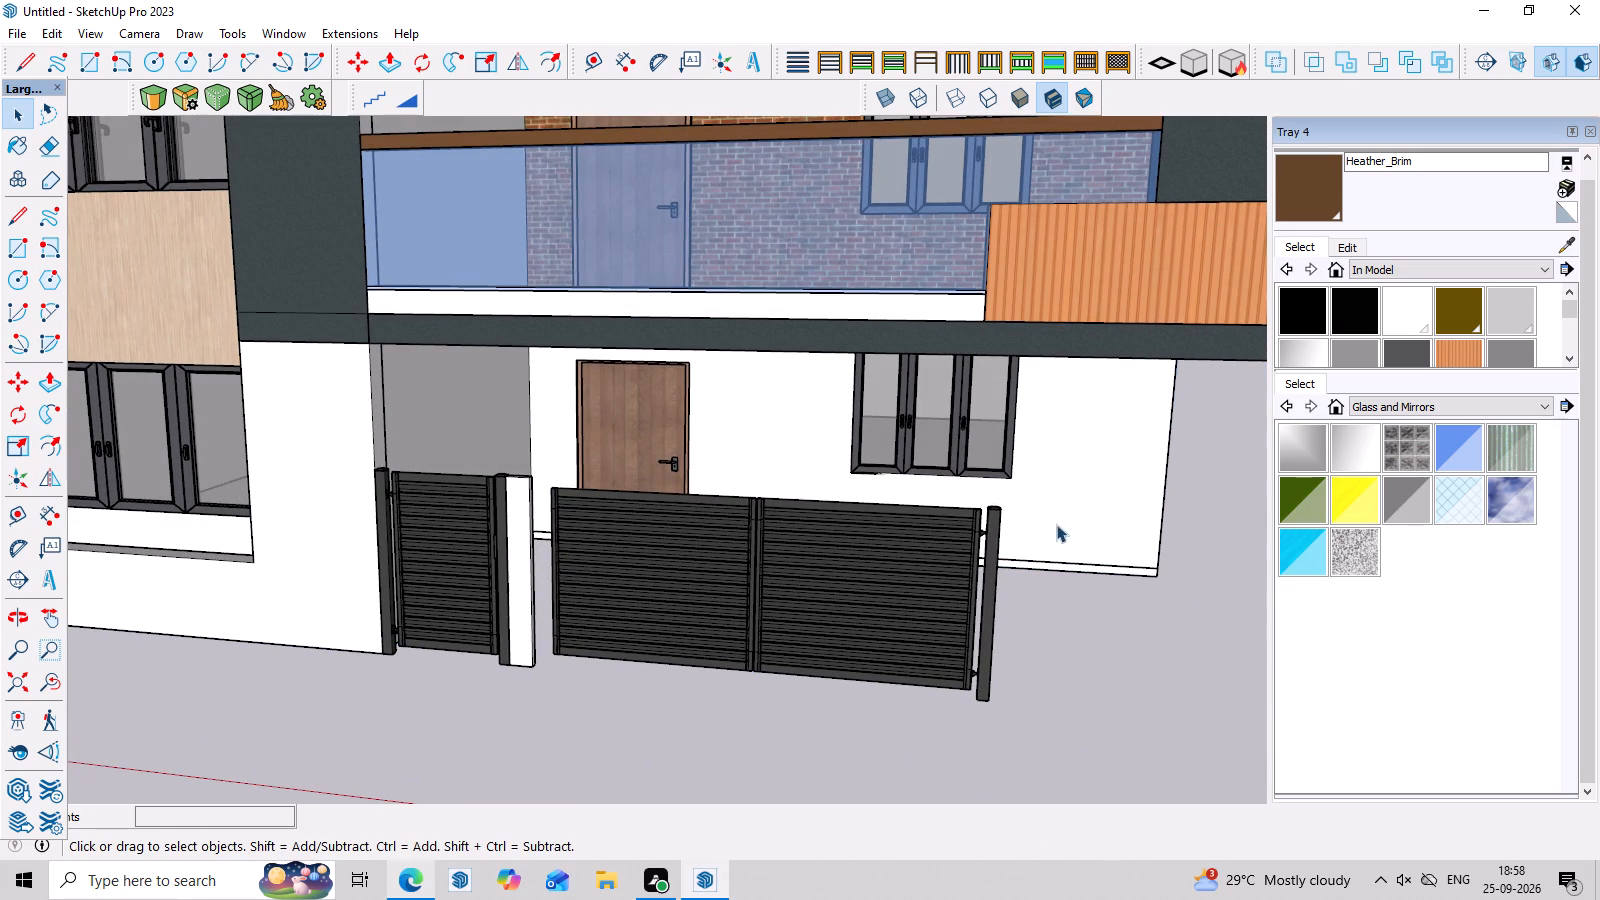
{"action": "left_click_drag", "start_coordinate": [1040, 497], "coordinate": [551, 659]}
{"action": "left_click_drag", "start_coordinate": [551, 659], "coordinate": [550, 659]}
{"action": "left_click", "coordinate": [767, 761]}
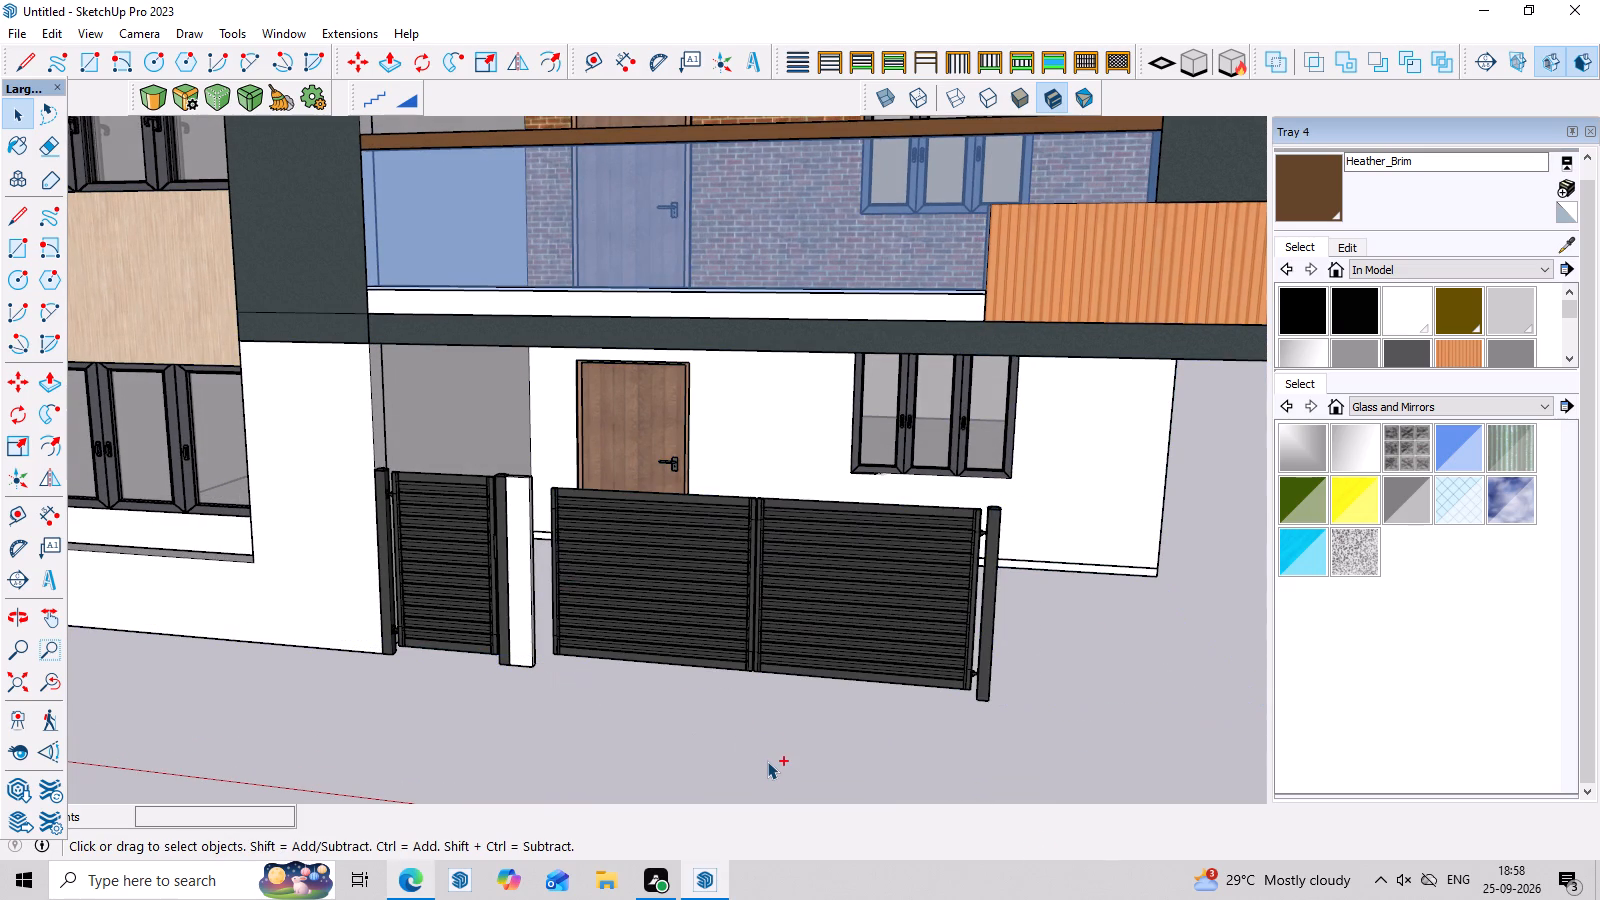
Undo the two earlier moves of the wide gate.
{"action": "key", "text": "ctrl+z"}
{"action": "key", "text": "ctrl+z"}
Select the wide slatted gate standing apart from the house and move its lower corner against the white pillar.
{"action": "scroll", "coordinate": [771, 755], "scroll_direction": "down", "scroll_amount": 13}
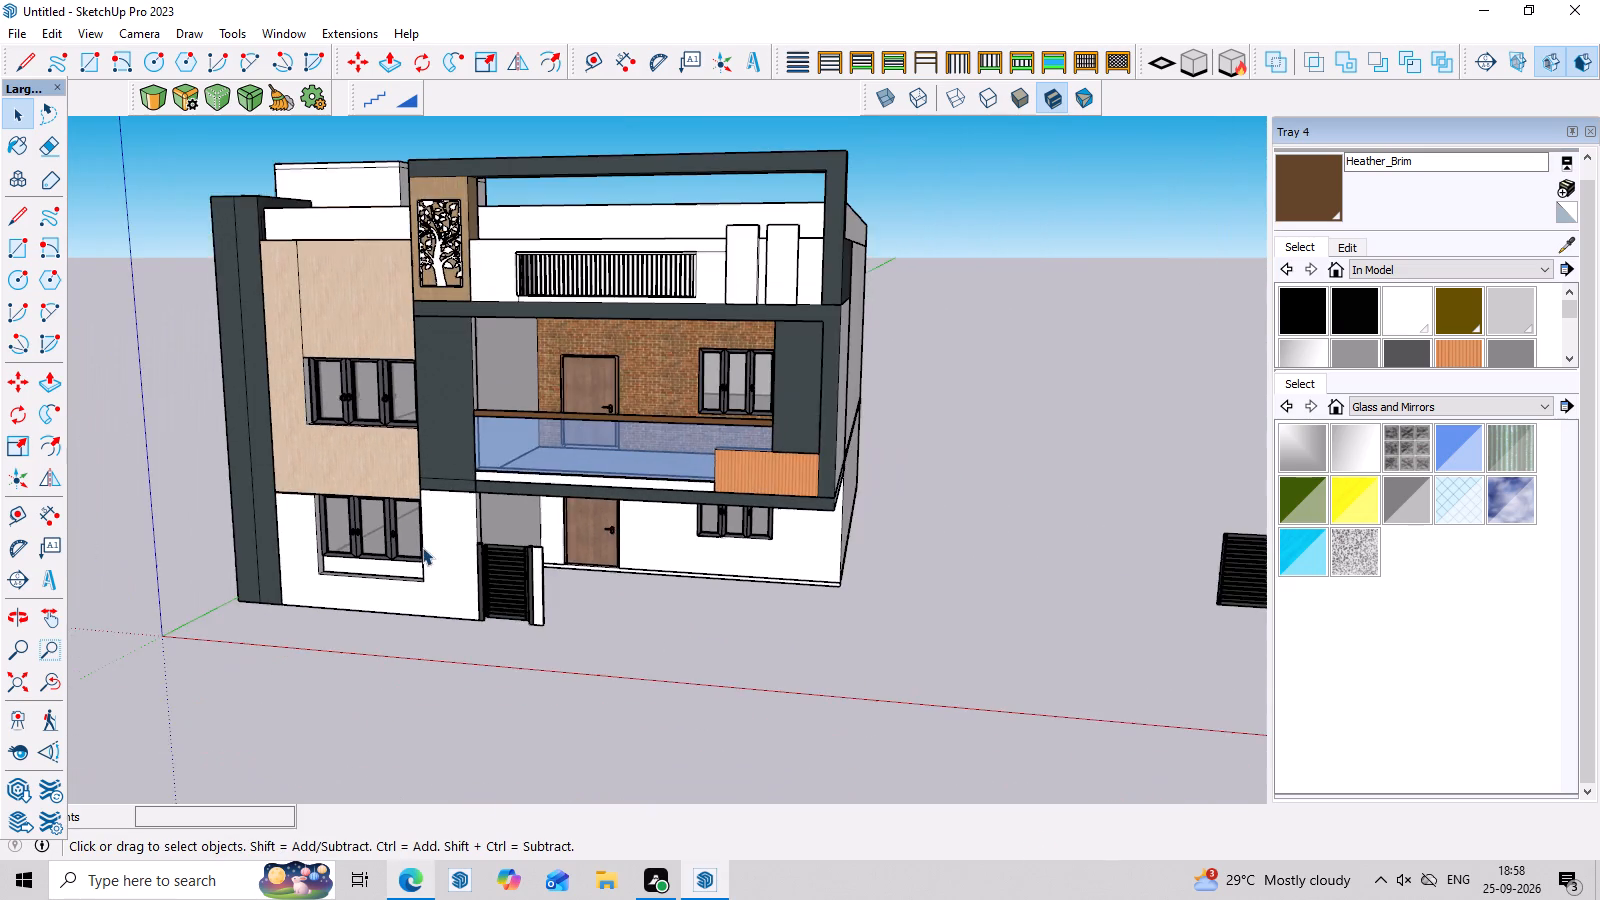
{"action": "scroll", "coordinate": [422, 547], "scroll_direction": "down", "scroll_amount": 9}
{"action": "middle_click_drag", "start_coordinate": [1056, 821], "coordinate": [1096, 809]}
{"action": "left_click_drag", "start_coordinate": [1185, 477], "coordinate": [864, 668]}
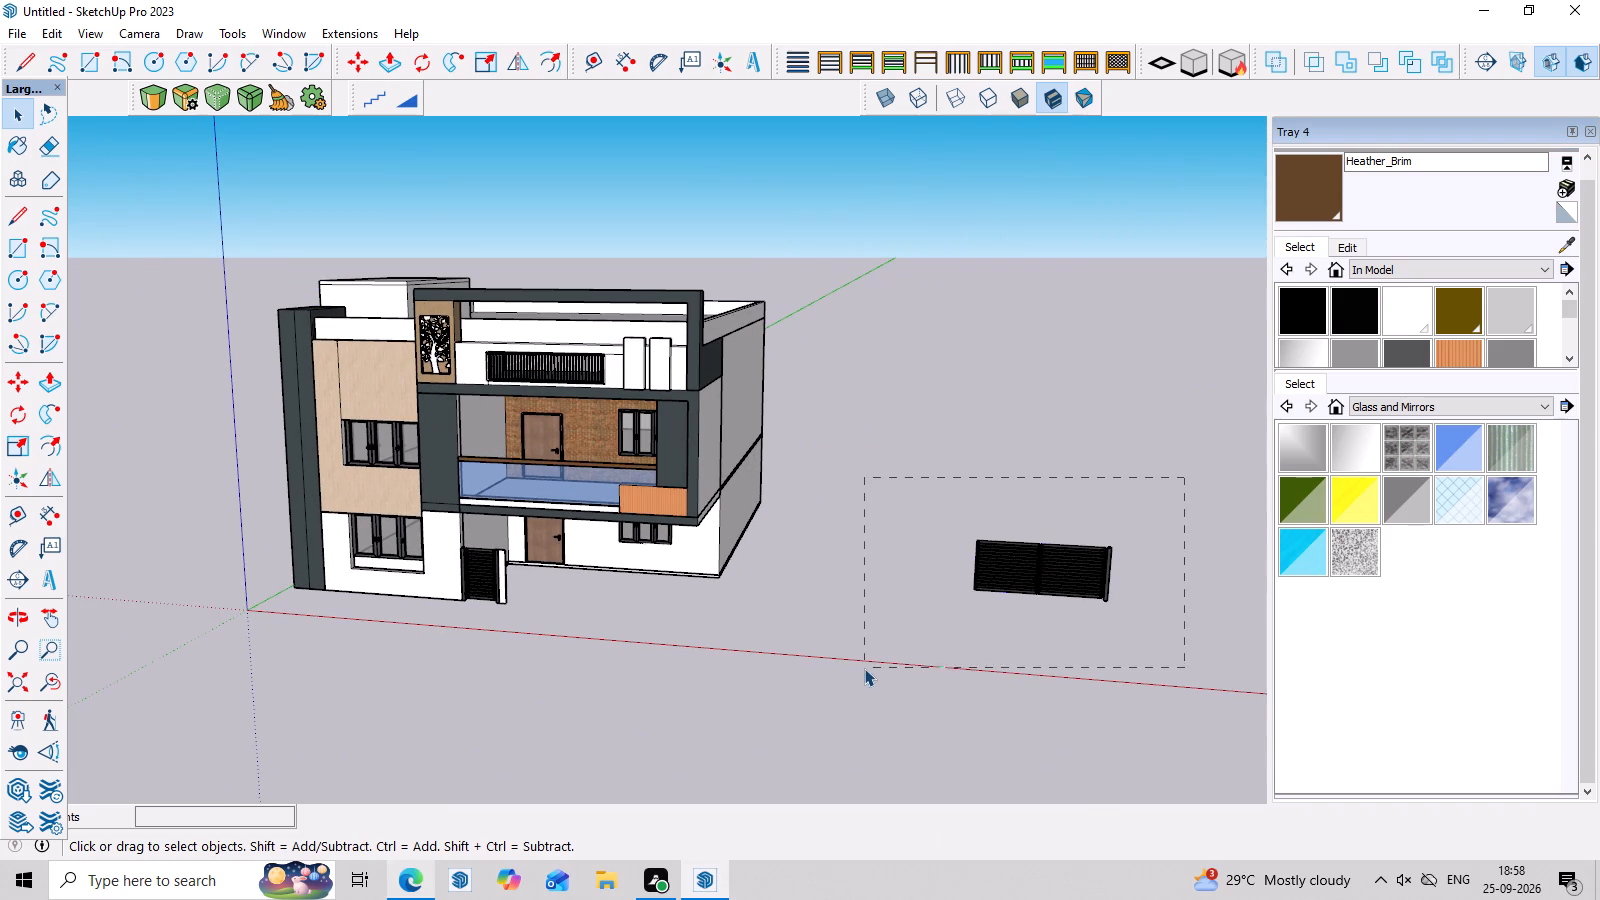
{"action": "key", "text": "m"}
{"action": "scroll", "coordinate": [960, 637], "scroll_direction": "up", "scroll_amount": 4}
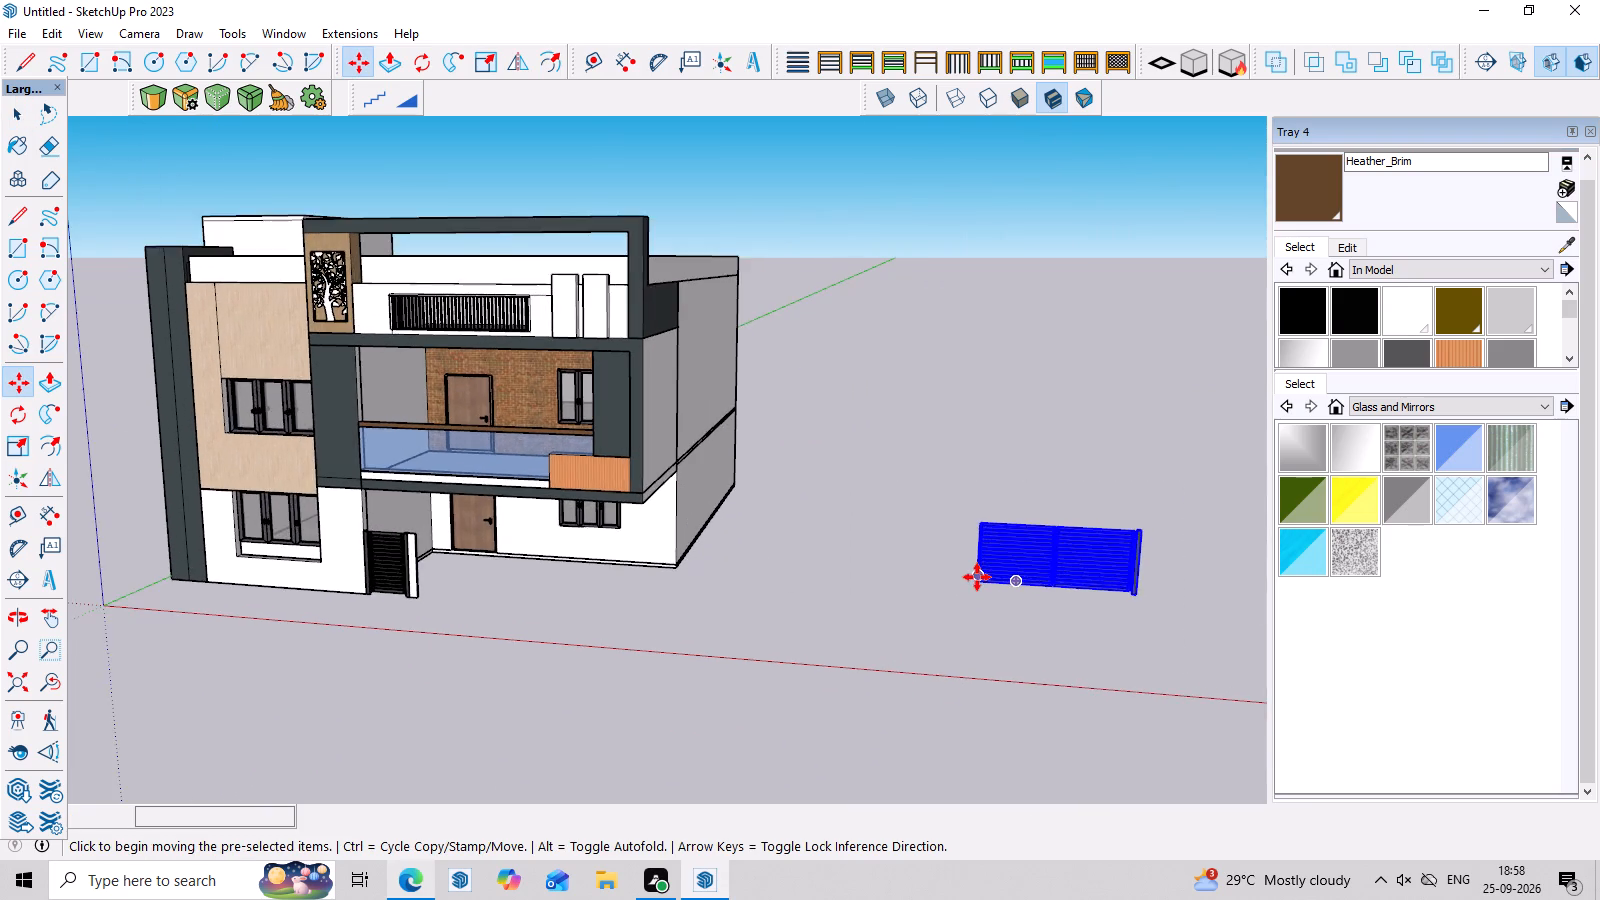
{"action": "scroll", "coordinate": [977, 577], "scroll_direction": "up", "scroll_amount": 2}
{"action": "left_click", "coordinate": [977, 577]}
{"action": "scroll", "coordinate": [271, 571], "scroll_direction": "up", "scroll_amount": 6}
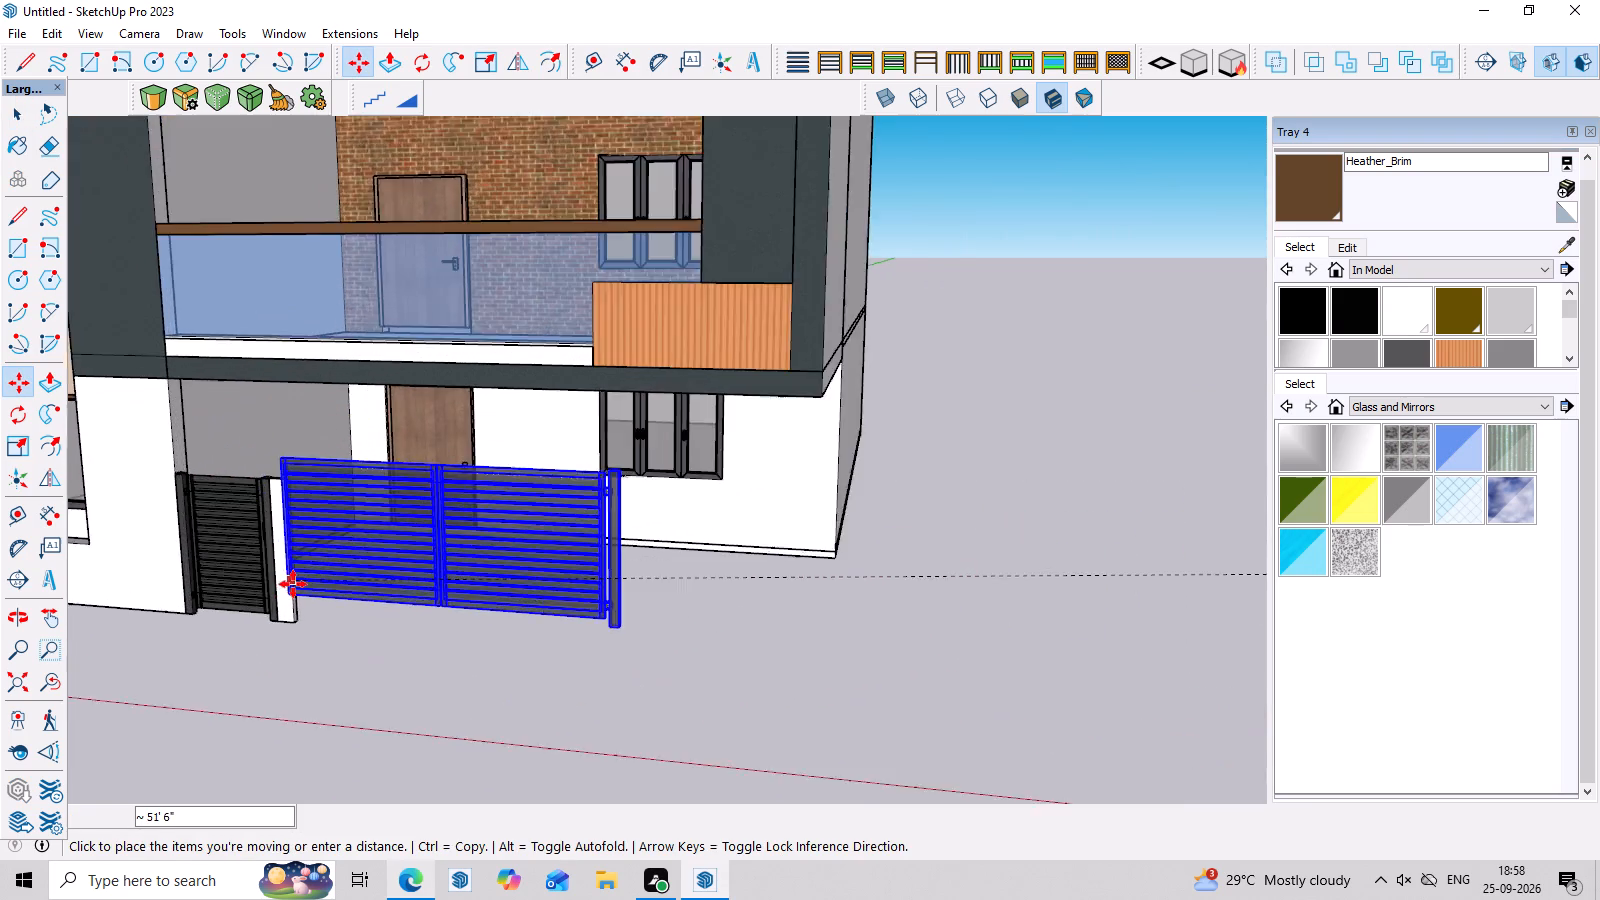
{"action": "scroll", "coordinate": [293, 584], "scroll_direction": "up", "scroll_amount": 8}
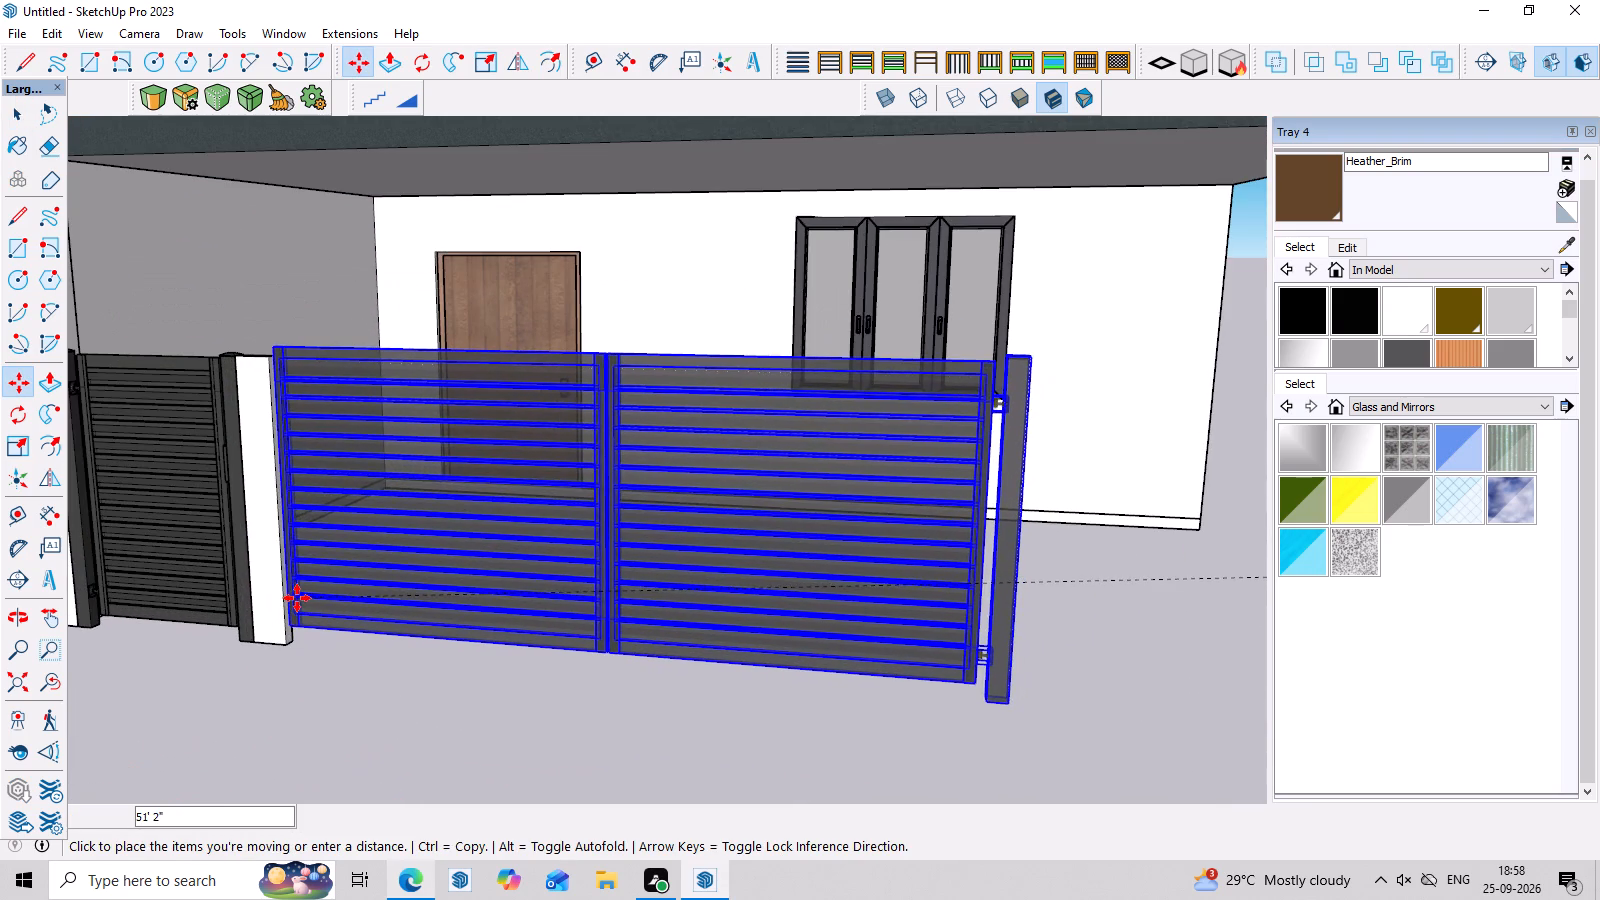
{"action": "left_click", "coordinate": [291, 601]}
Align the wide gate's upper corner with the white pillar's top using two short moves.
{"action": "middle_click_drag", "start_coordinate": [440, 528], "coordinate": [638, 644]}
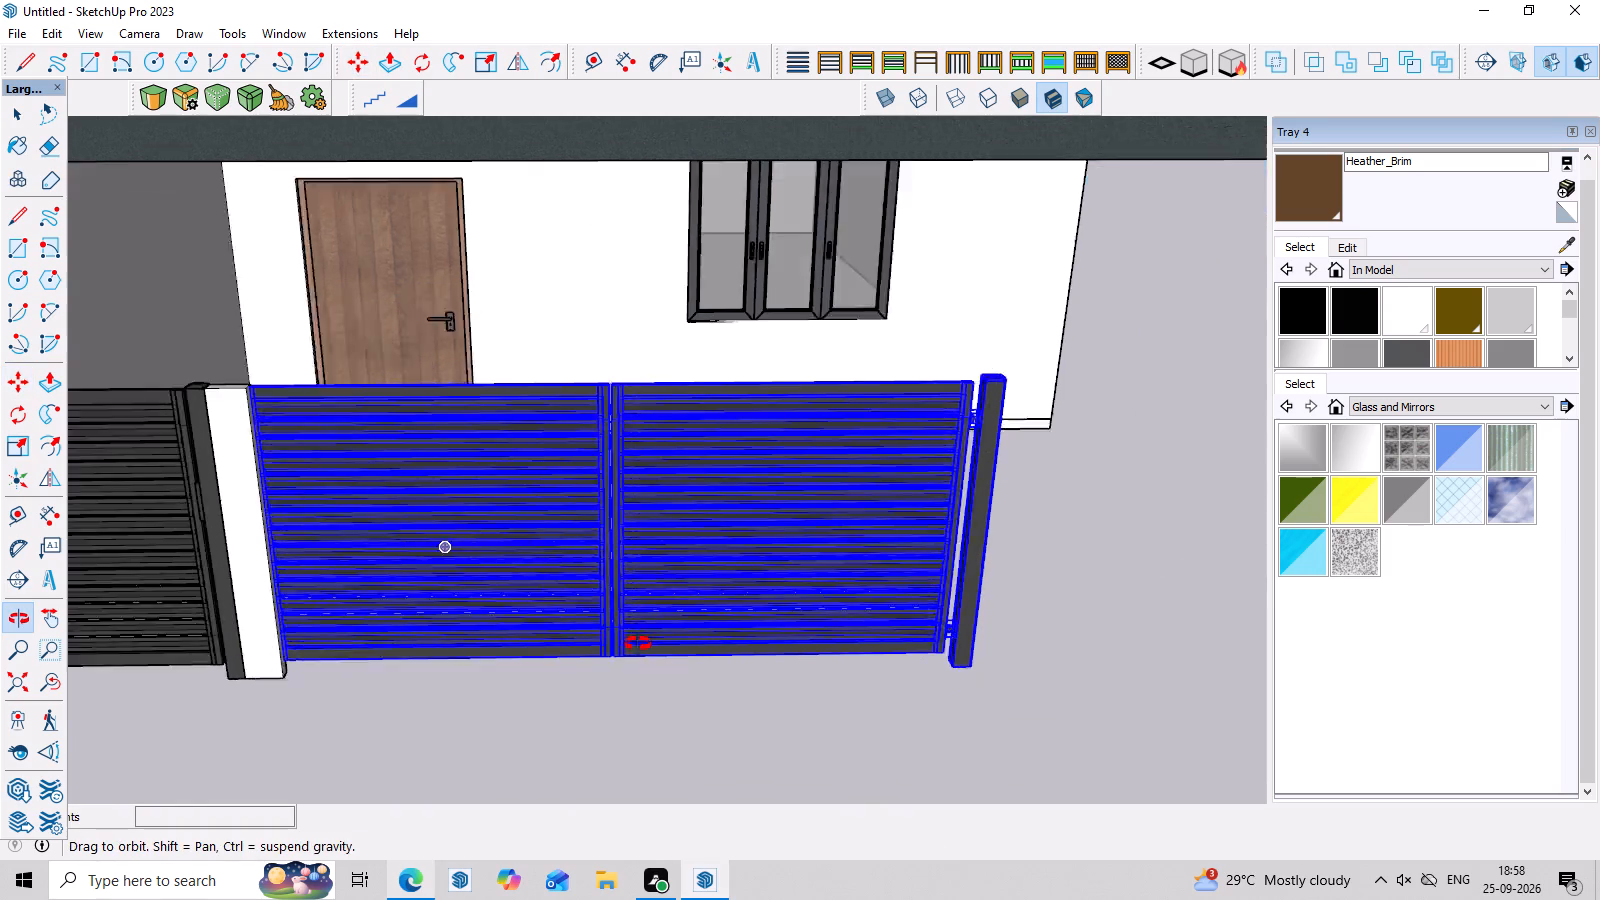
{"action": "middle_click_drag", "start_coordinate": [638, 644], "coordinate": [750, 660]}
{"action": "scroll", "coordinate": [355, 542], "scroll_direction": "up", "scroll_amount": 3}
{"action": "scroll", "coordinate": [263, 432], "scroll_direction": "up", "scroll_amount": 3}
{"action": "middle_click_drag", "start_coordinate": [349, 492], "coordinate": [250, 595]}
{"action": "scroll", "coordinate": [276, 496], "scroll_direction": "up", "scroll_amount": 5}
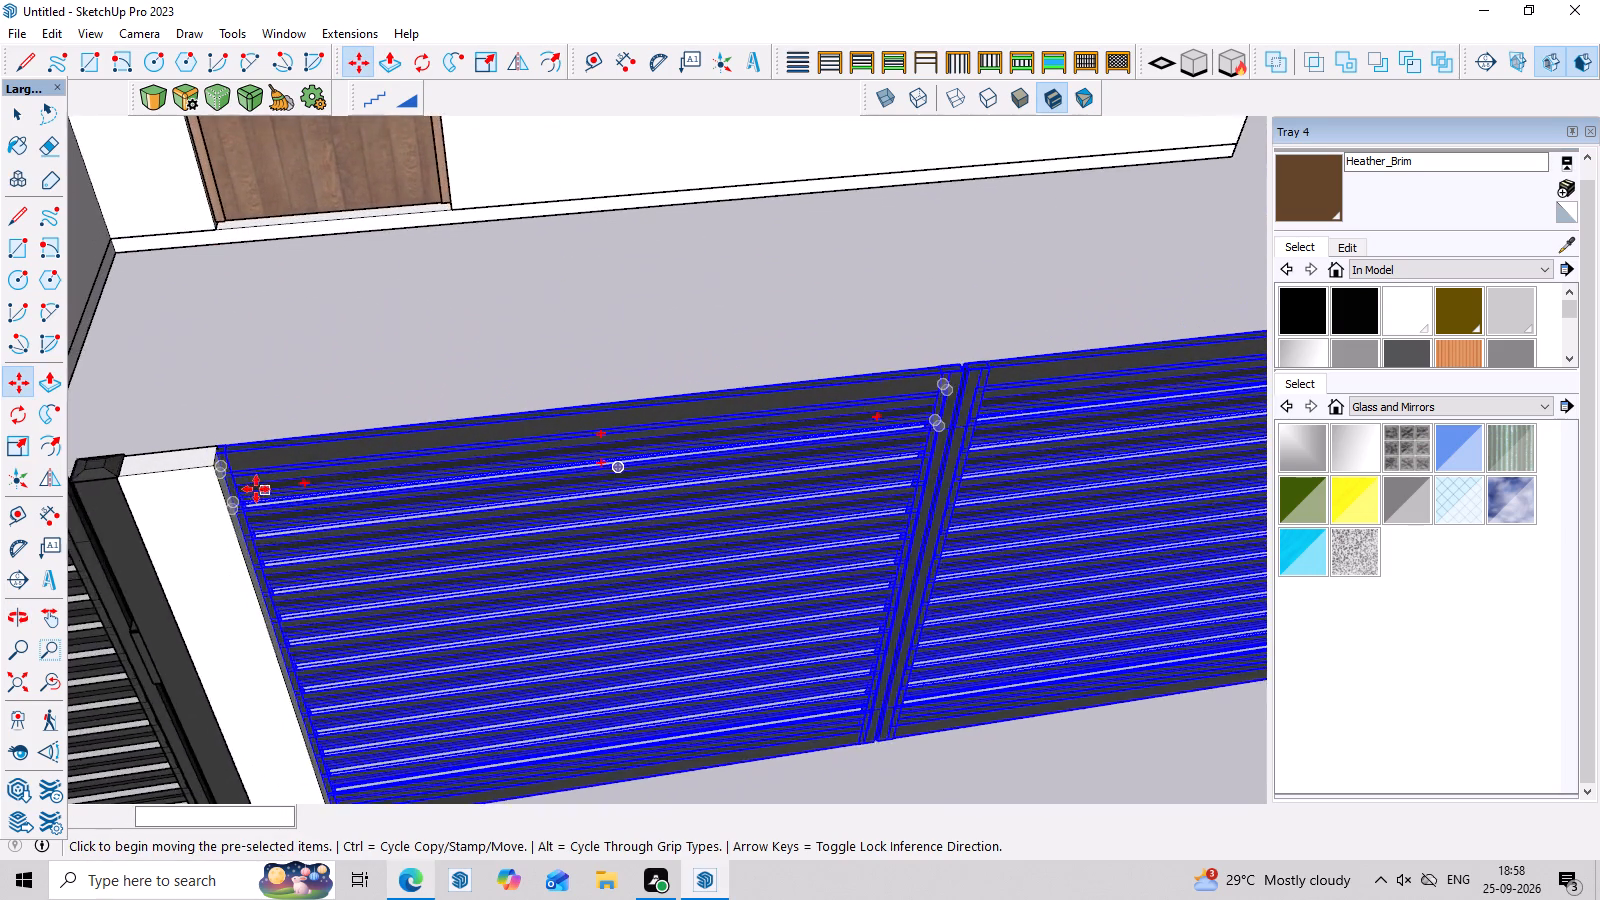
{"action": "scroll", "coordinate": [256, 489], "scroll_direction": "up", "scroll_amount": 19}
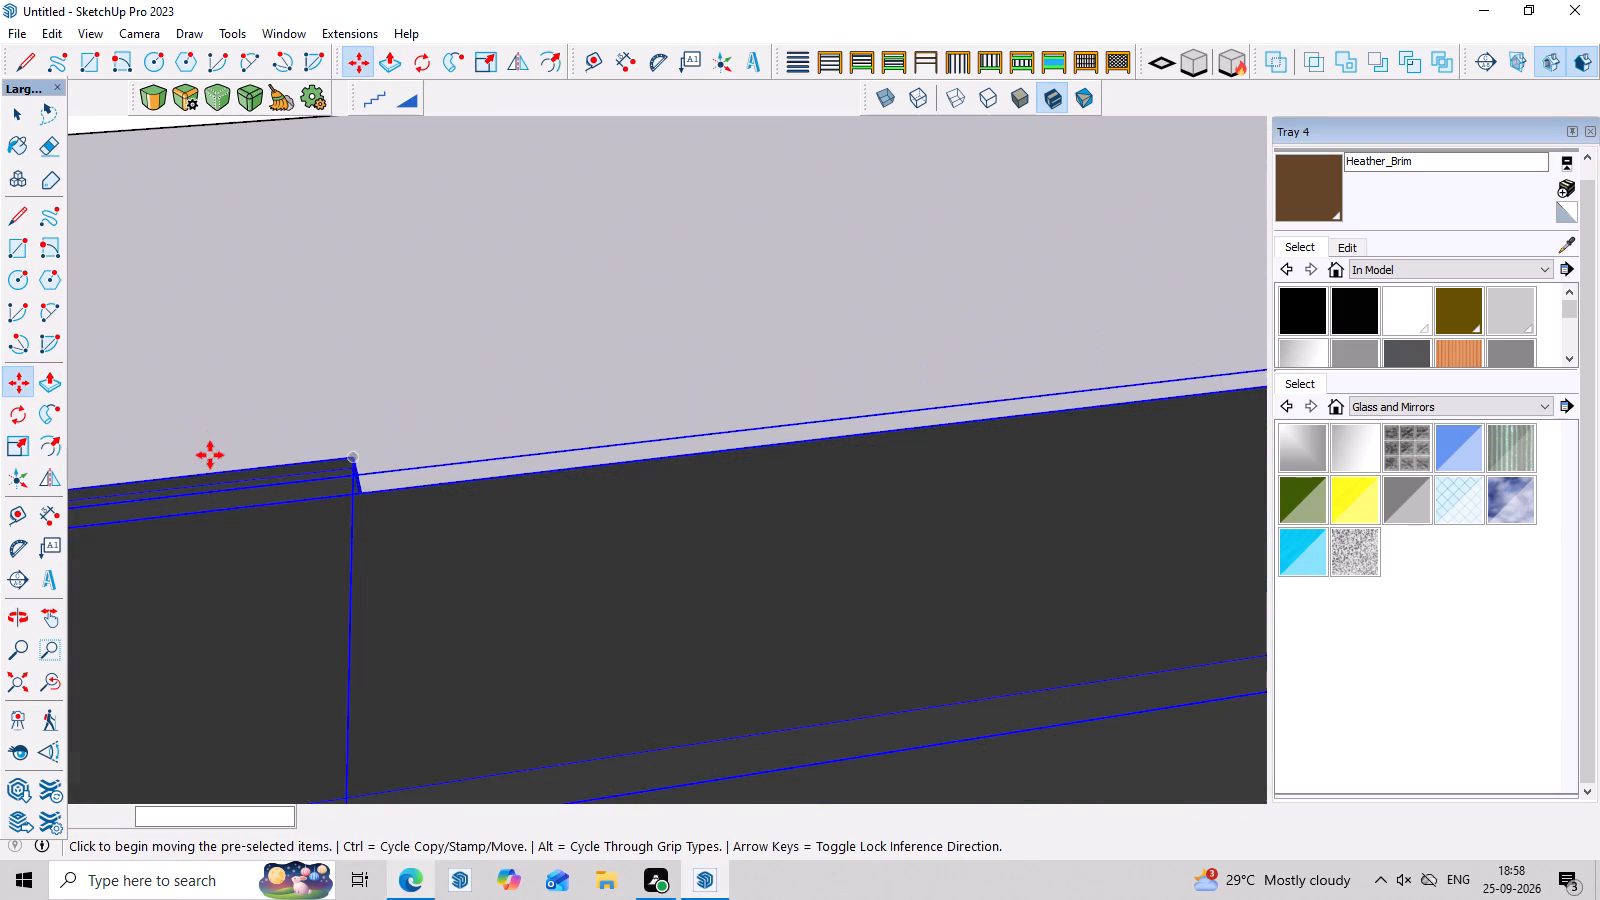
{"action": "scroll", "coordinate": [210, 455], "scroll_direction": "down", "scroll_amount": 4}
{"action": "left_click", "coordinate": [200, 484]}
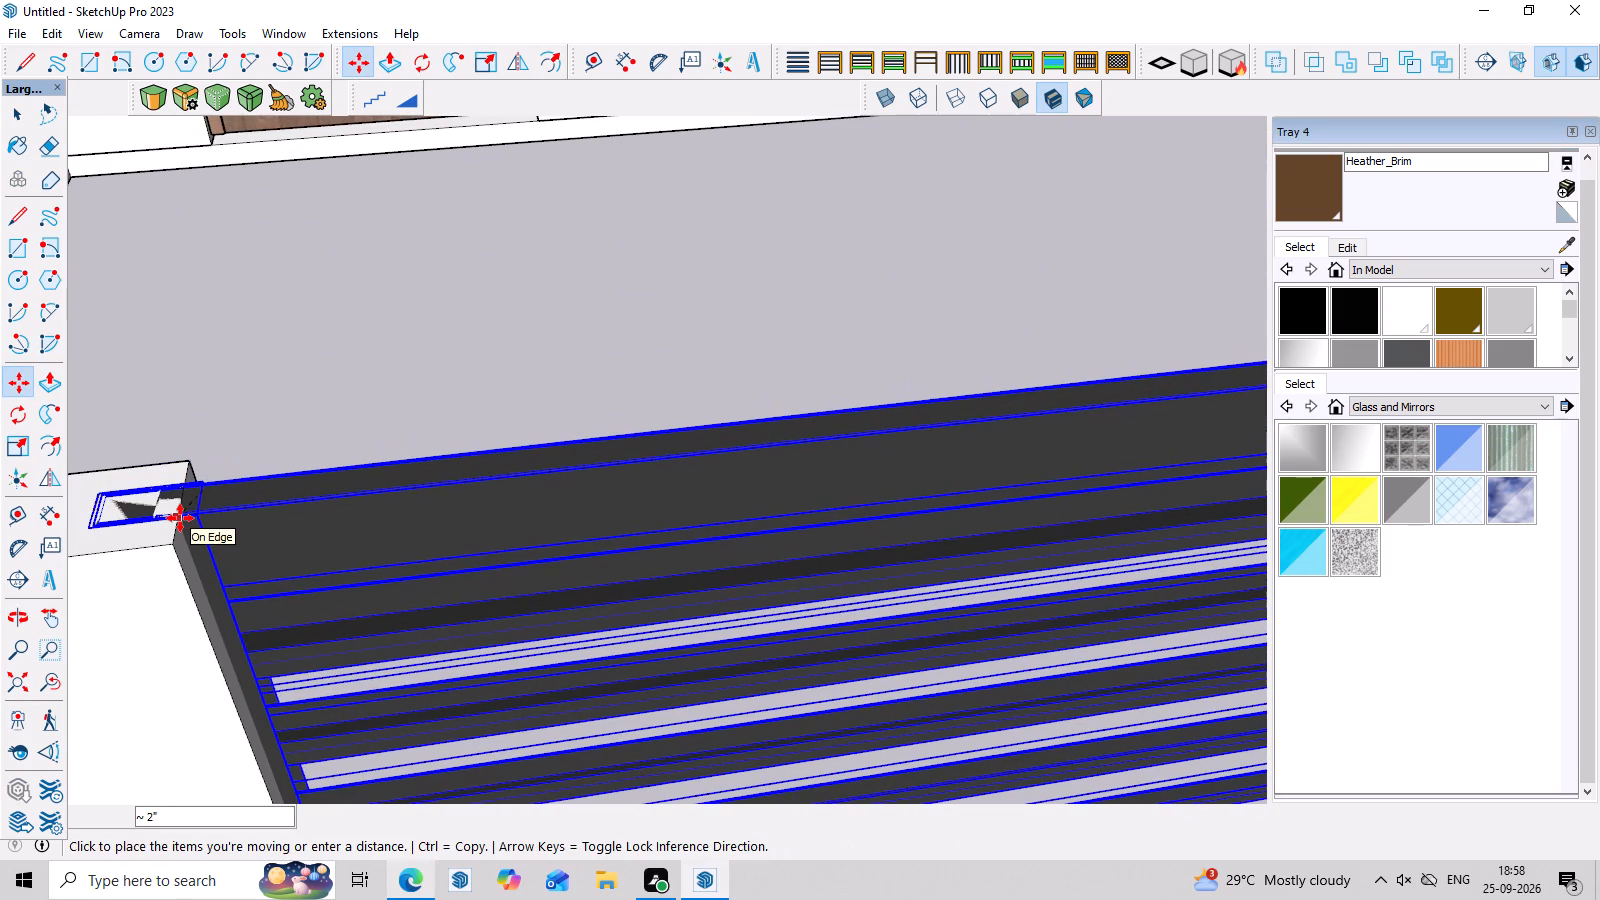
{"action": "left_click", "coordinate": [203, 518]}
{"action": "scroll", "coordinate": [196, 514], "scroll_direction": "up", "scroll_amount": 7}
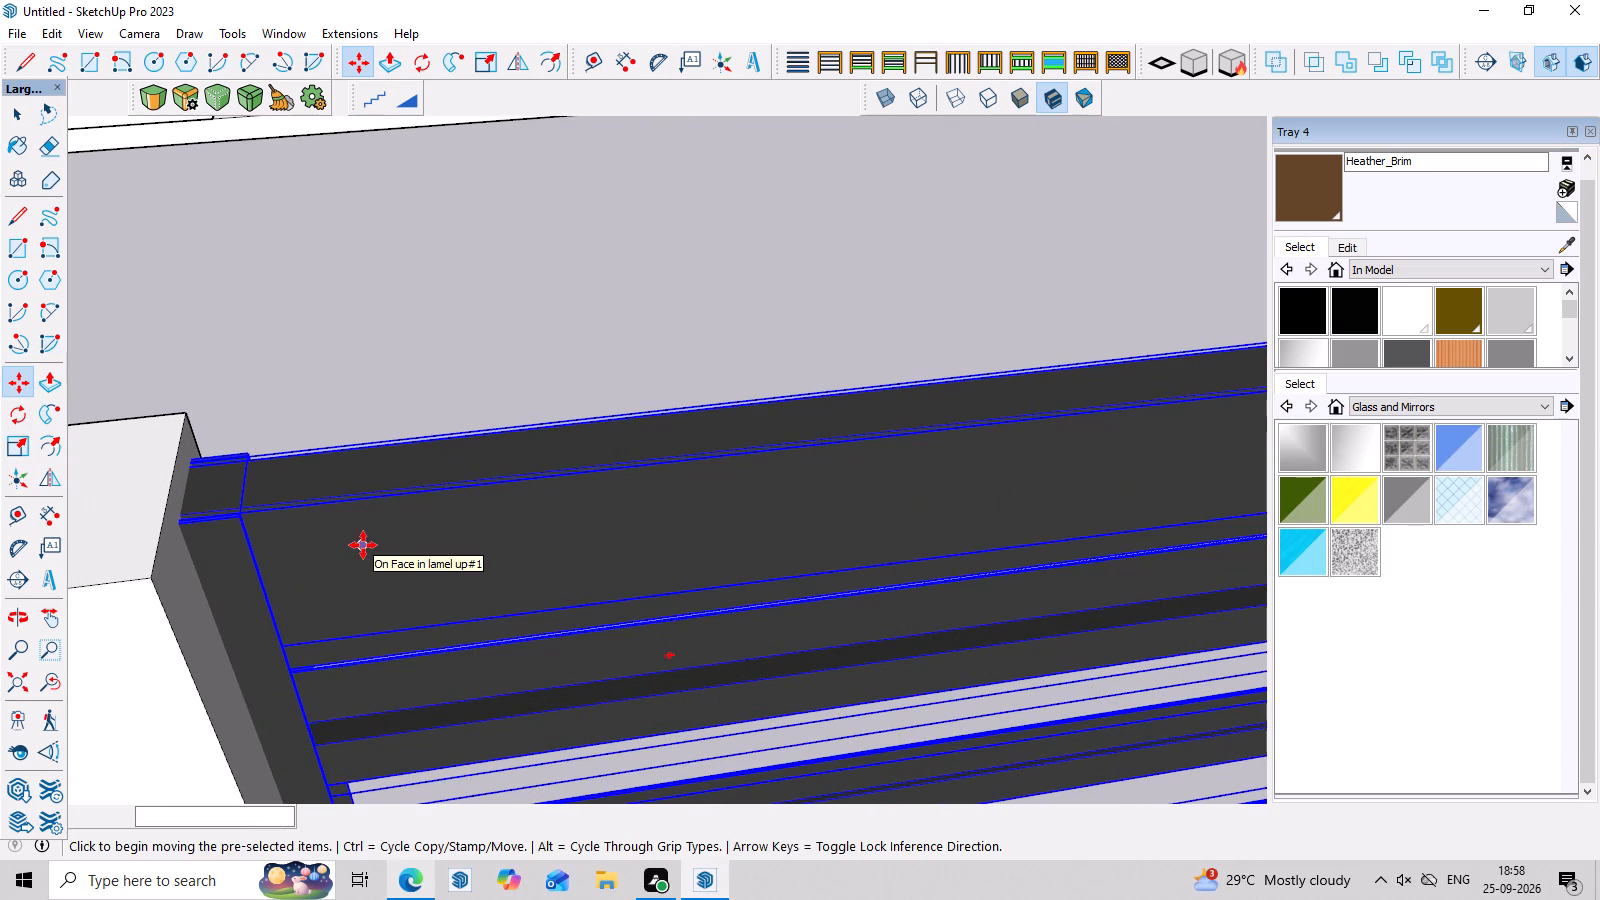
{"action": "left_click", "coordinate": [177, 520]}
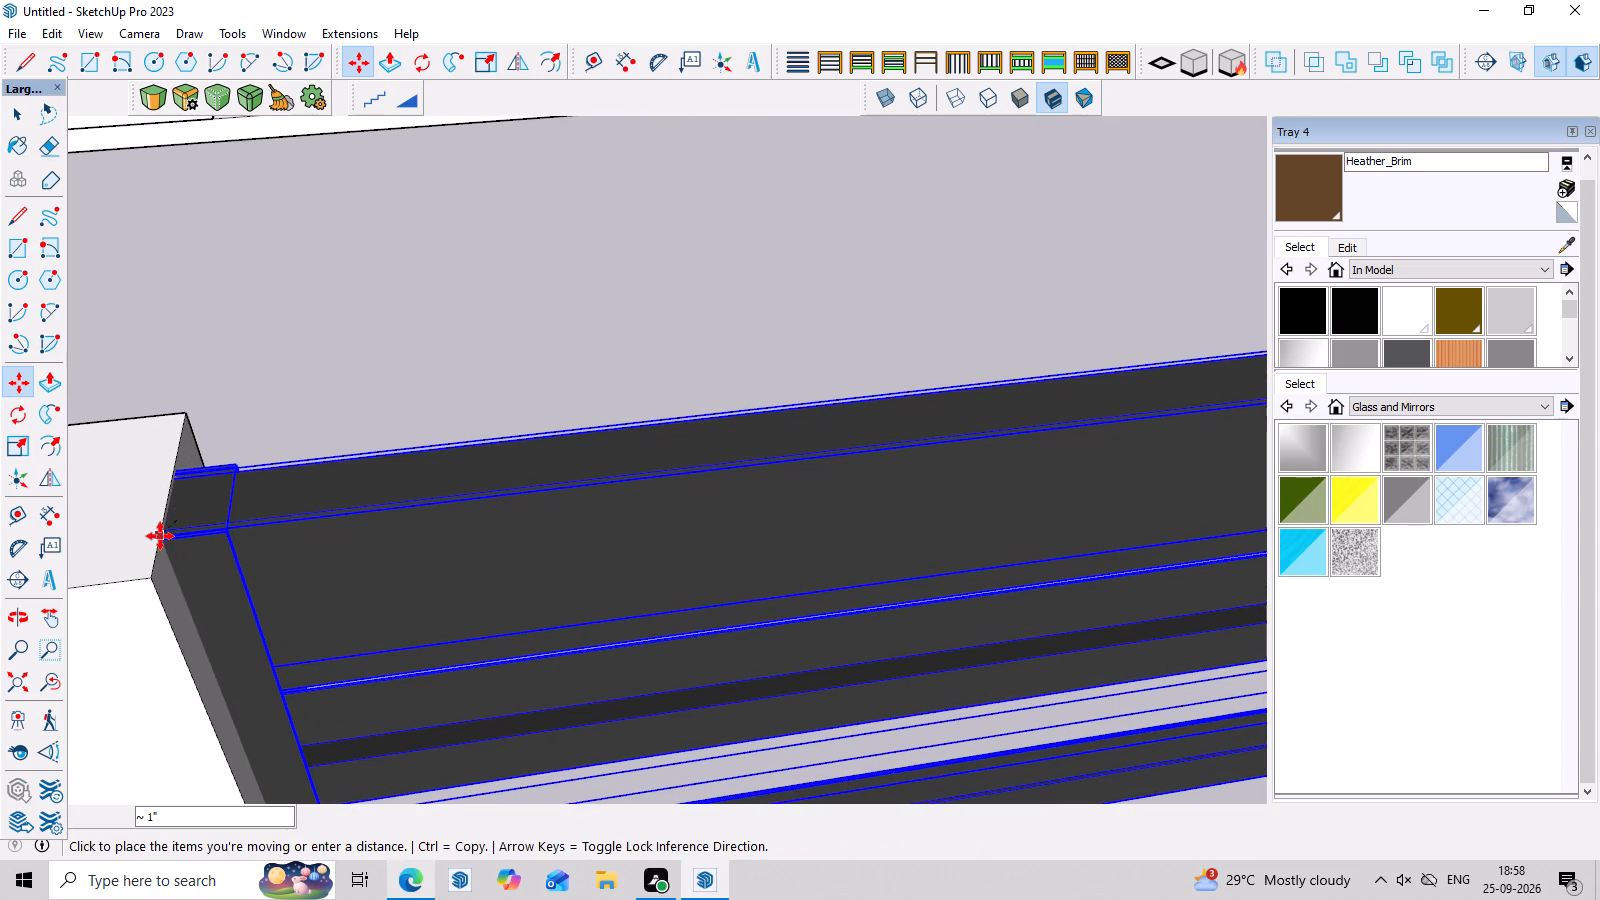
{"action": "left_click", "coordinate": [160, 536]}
Check the placed wide gate against the entrance front and clear the selection.
{"action": "scroll", "coordinate": [295, 500], "scroll_direction": "down", "scroll_amount": 20}
{"action": "scroll", "coordinate": [295, 500], "scroll_direction": "down", "scroll_amount": 7}
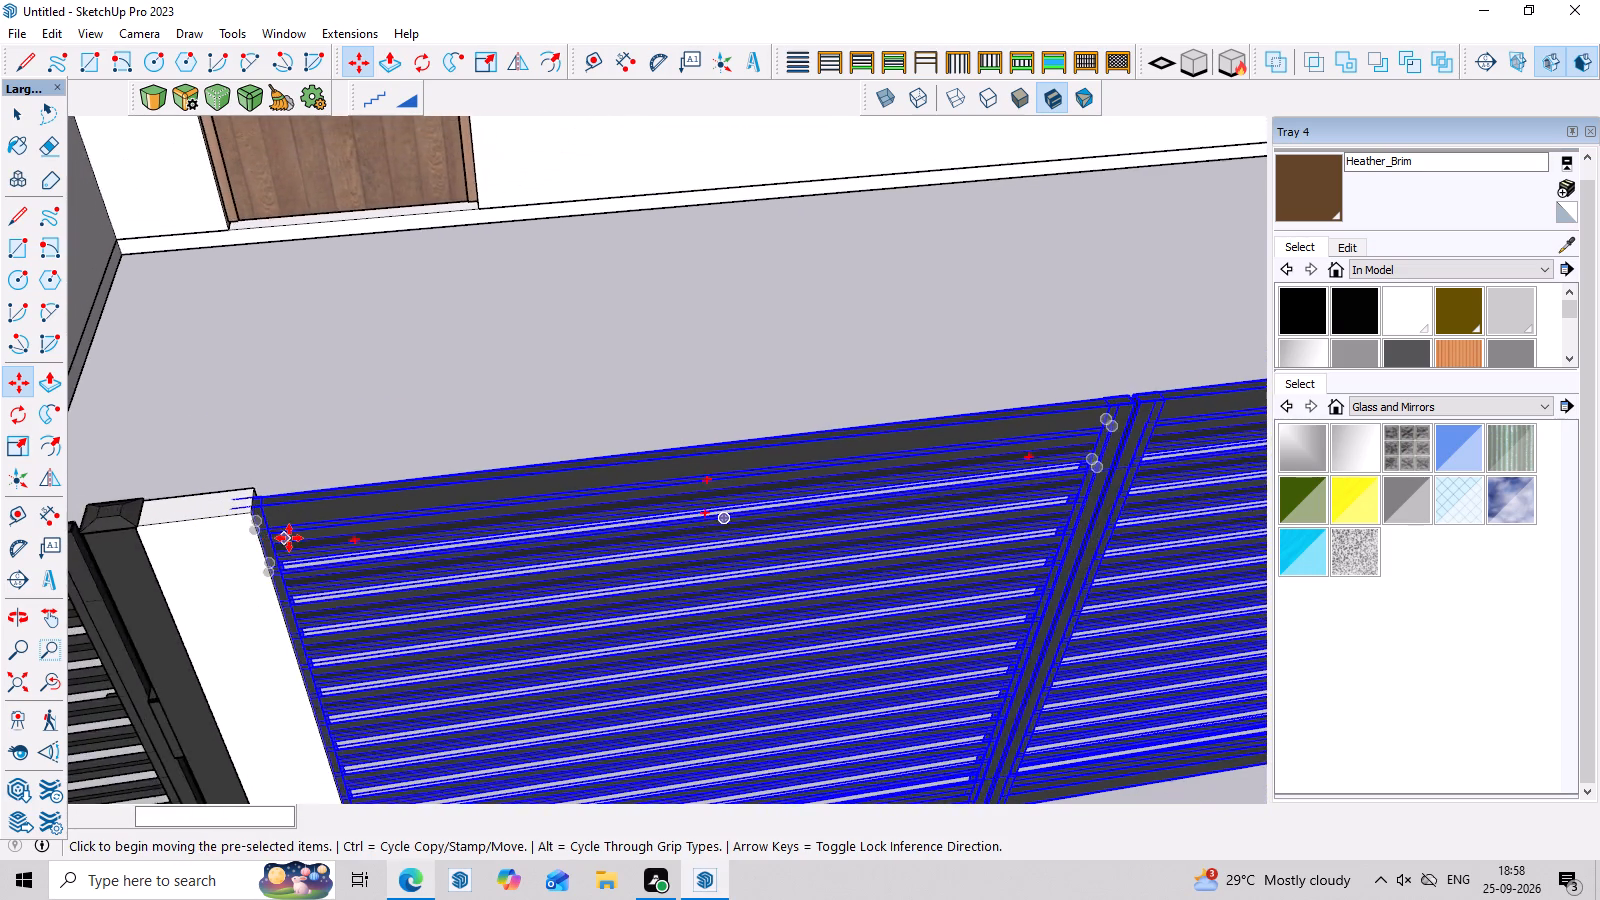
{"action": "scroll", "coordinate": [289, 538], "scroll_direction": "down", "scroll_amount": 18}
{"action": "middle_click_drag", "start_coordinate": [476, 685], "coordinate": [490, 526]}
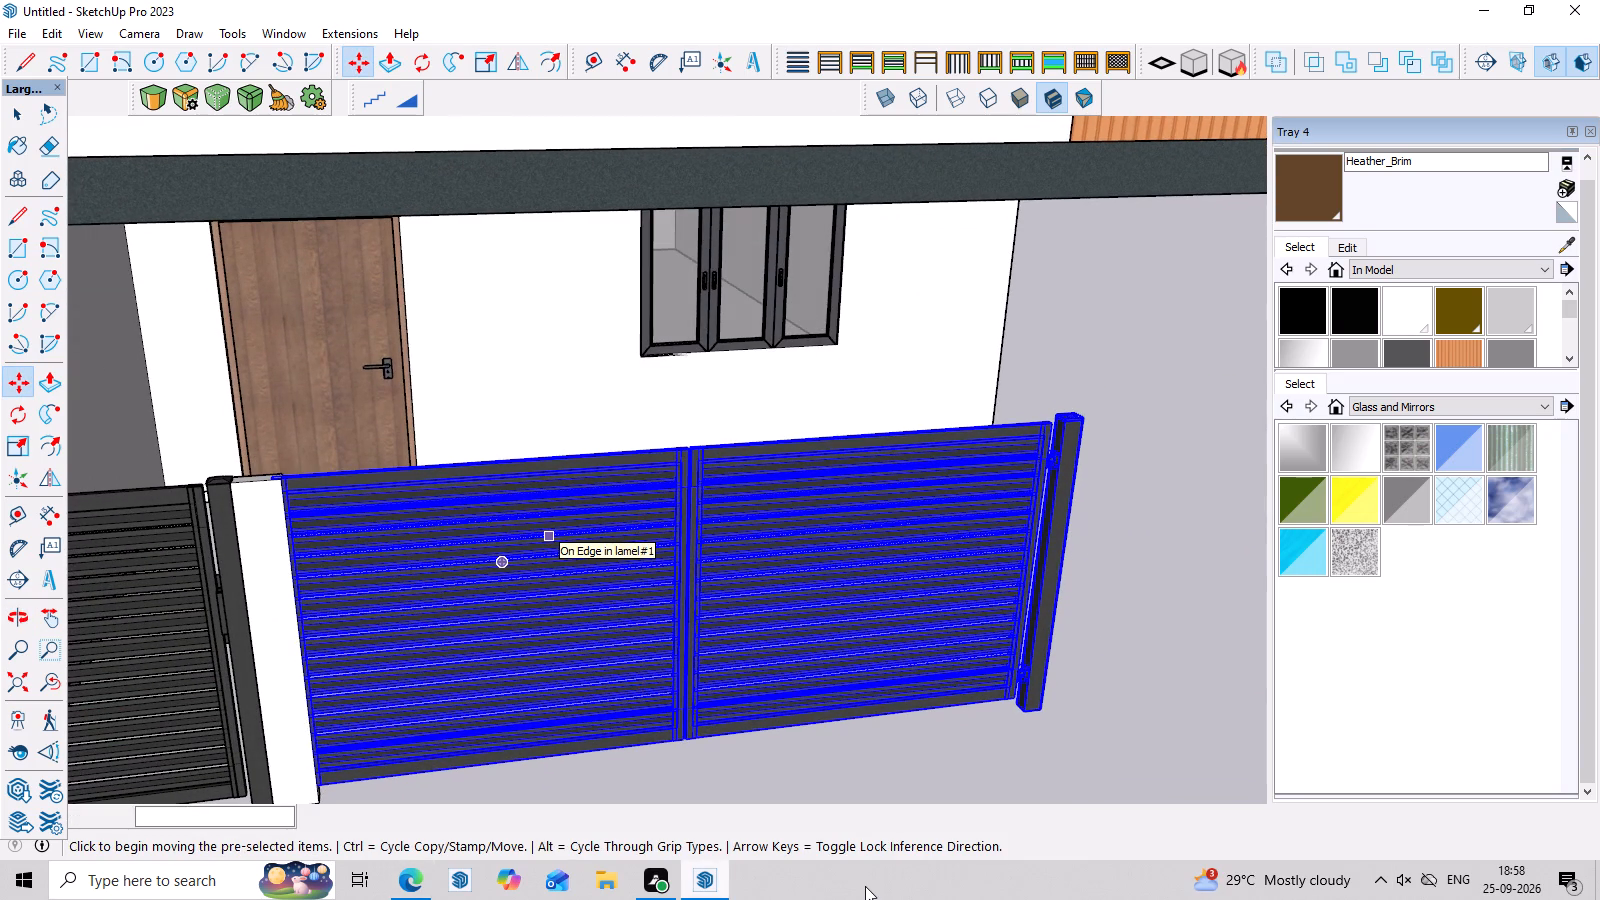
{"action": "scroll", "coordinate": [865, 886], "scroll_direction": "down", "scroll_amount": 8}
{"action": "scroll", "coordinate": [1202, 892], "scroll_direction": "down", "scroll_amount": 3}
{"action": "scroll", "coordinate": [788, 611], "scroll_direction": "down", "scroll_amount": 8}
{"action": "middle_click_drag", "start_coordinate": [1073, 709], "coordinate": [943, 546]}
{"action": "scroll", "coordinate": [949, 668], "scroll_direction": "down", "scroll_amount": 2}
{"action": "middle_click_drag", "start_coordinate": [1061, 717], "coordinate": [965, 719]}
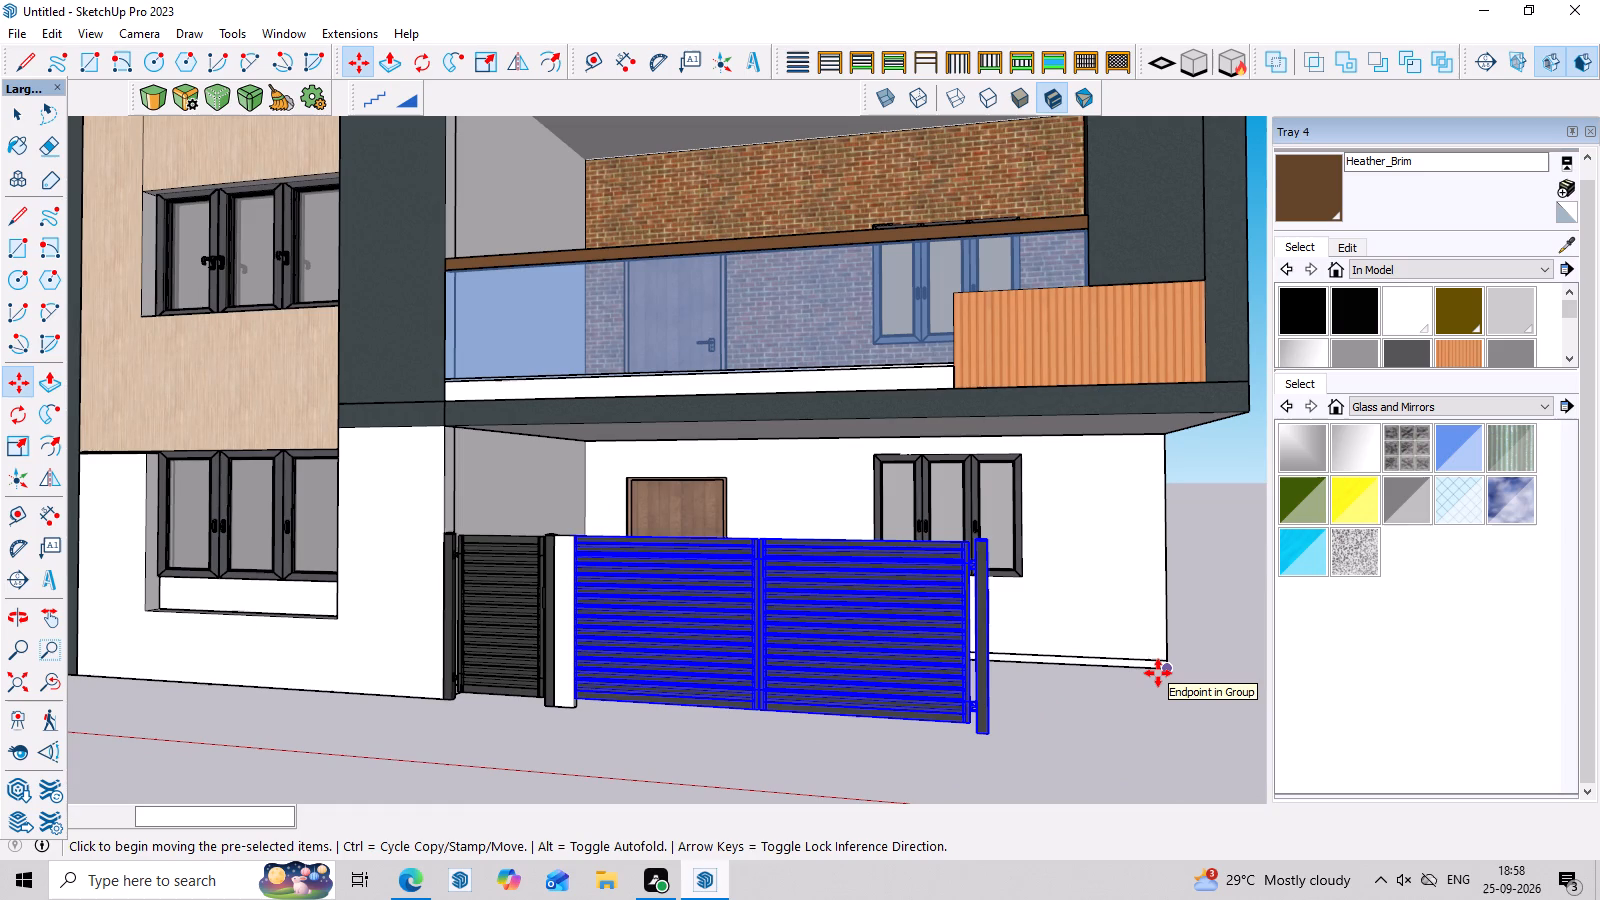
{"action": "key", "text": "space"}
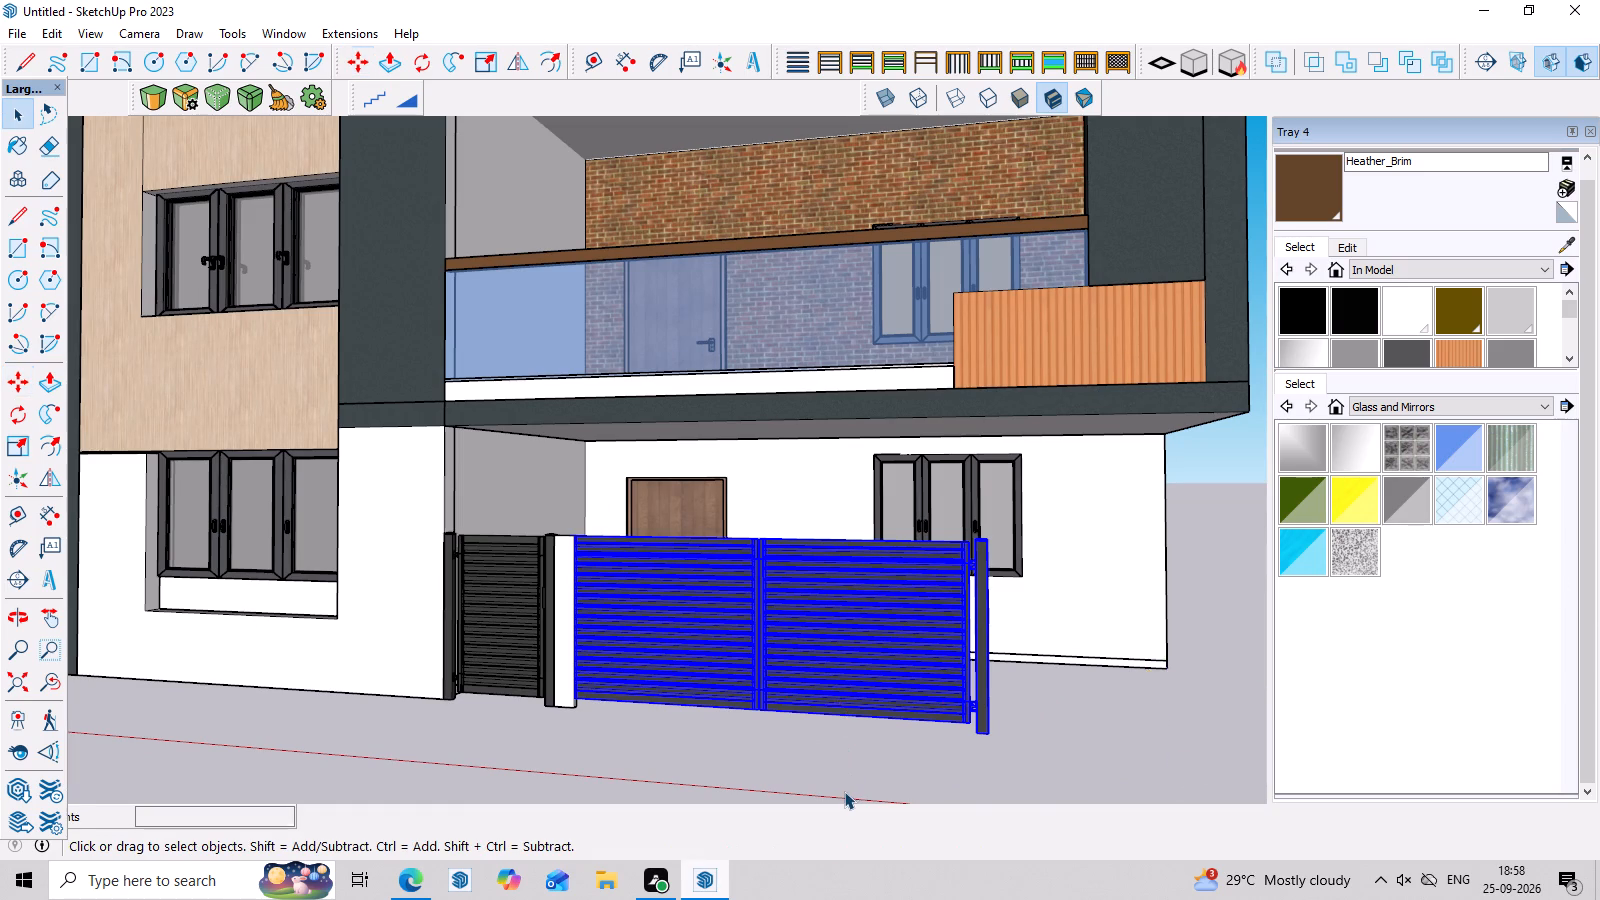
{"action": "left_click", "coordinate": [844, 792]}
Examine from several angles how the wide gate, white pillar and narrow gate line up across the entrance front.
{"action": "scroll", "coordinate": [741, 736], "scroll_direction": "down", "scroll_amount": 8}
{"action": "middle_click_drag", "start_coordinate": [1261, 830], "coordinate": [1533, 725]}
{"action": "middle_click_drag", "start_coordinate": [990, 693], "coordinate": [1352, 704]}
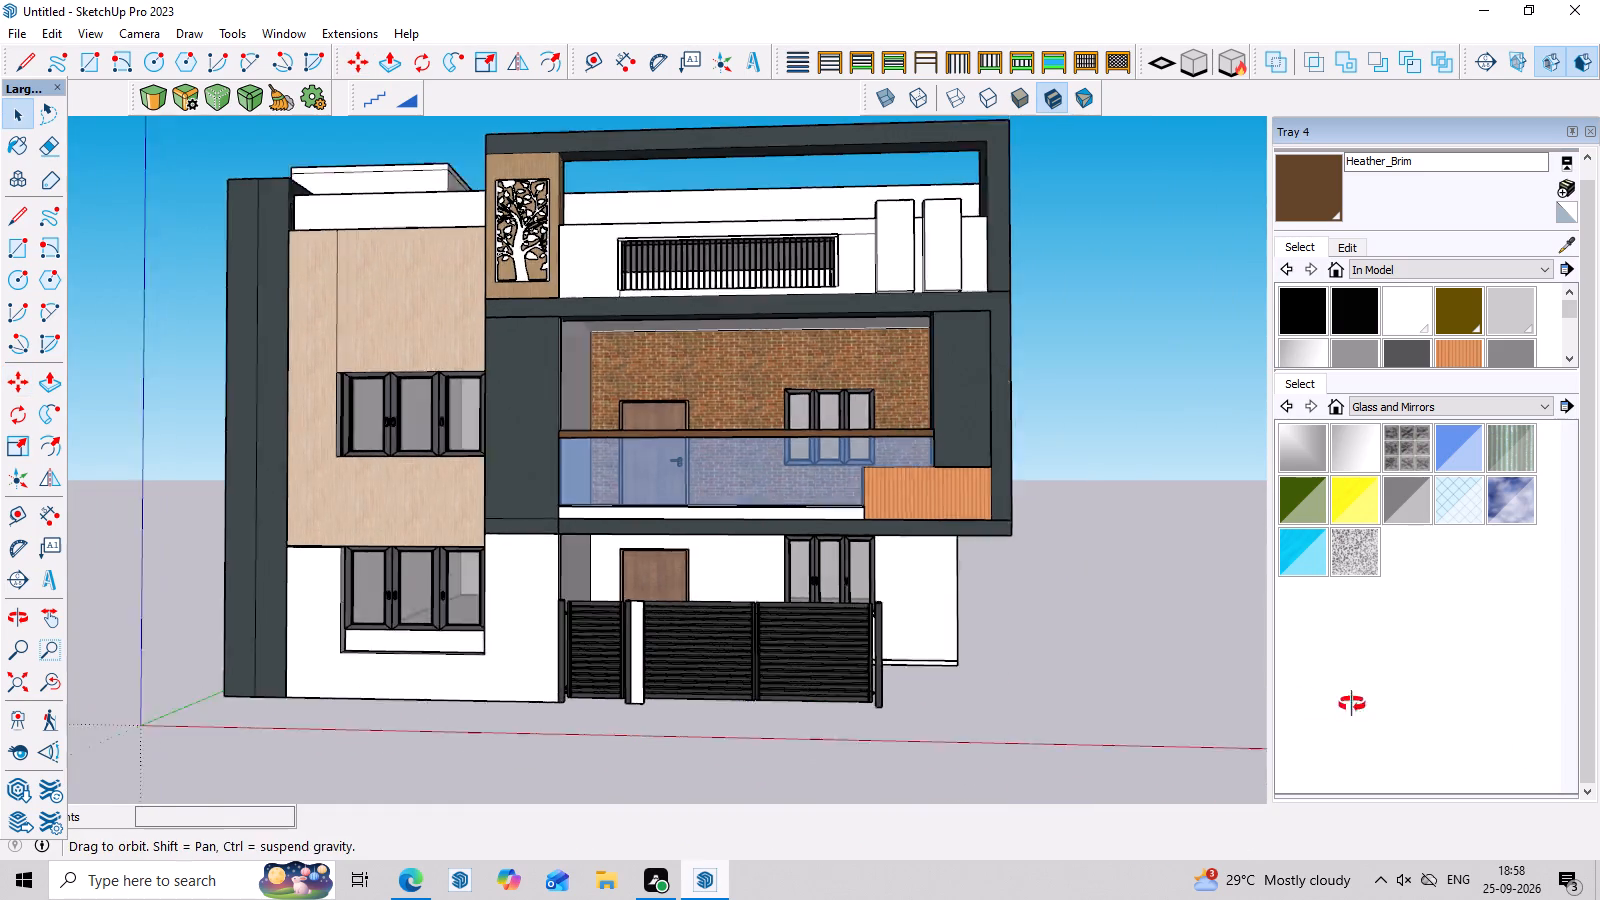
{"action": "middle_click_drag", "start_coordinate": [1352, 704], "coordinate": [1354, 704]}
{"action": "scroll", "coordinate": [1079, 731], "scroll_direction": "up", "scroll_amount": 7}
{"action": "middle_click_drag", "start_coordinate": [1056, 725], "coordinate": [758, 729]}
{"action": "scroll", "coordinate": [585, 688], "scroll_direction": "up", "scroll_amount": 6}
{"action": "middle_click_drag", "start_coordinate": [854, 708], "coordinate": [854, 710]}
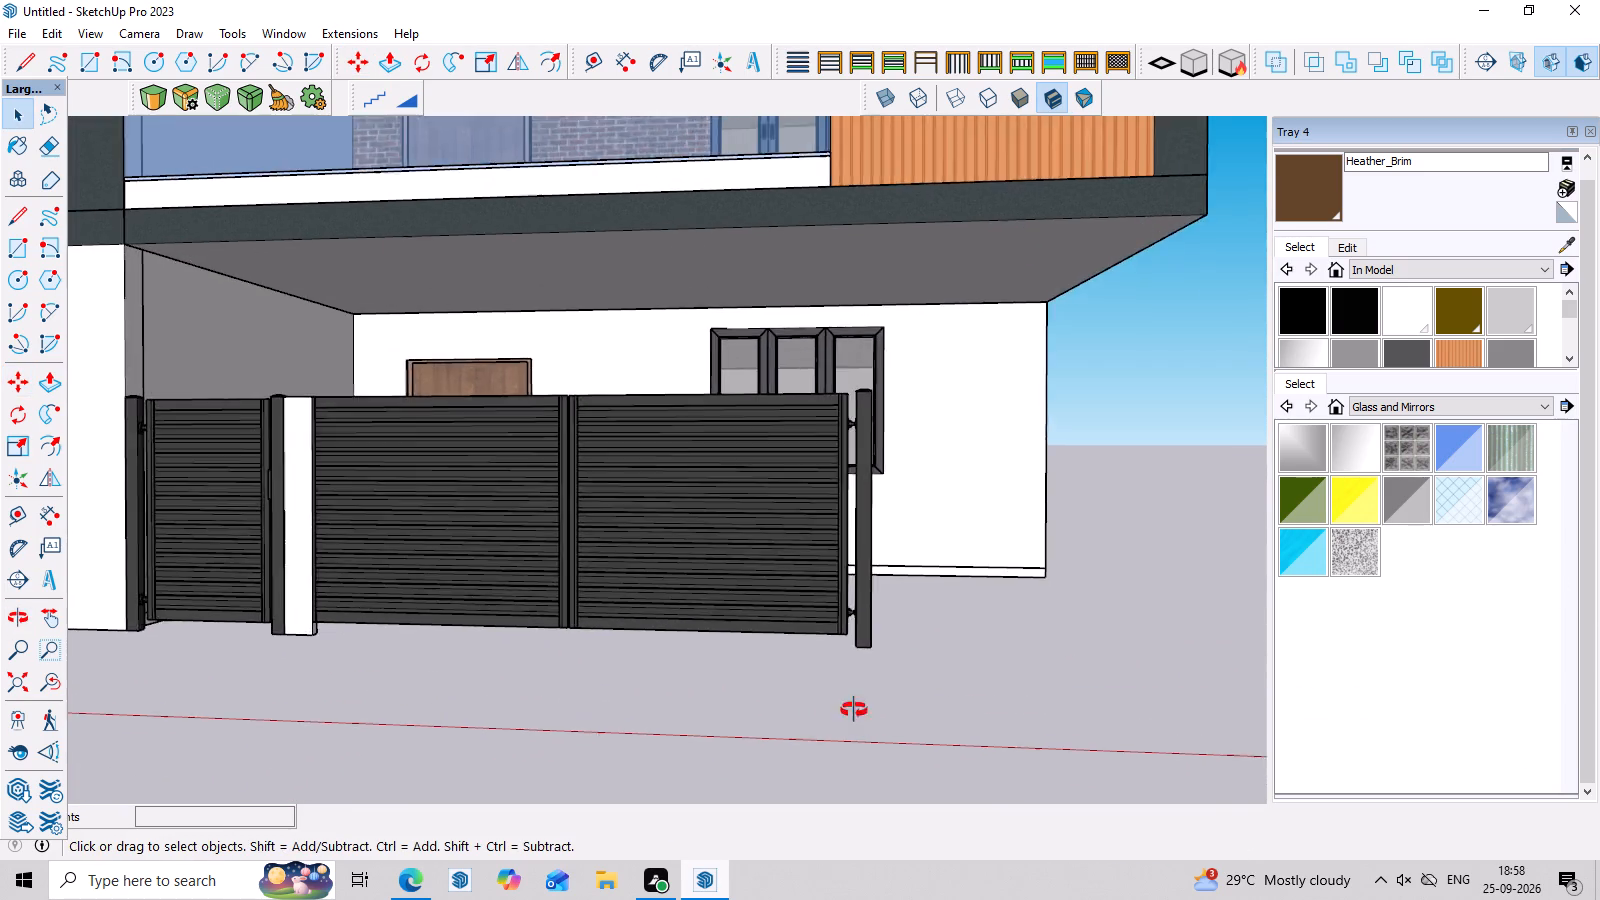
{"action": "middle_click_drag", "start_coordinate": [854, 710], "coordinate": [750, 769]}
{"action": "scroll", "coordinate": [784, 766], "scroll_direction": "up", "scroll_amount": 3}
{"action": "scroll", "coordinate": [787, 766], "scroll_direction": "down", "scroll_amount": 7}
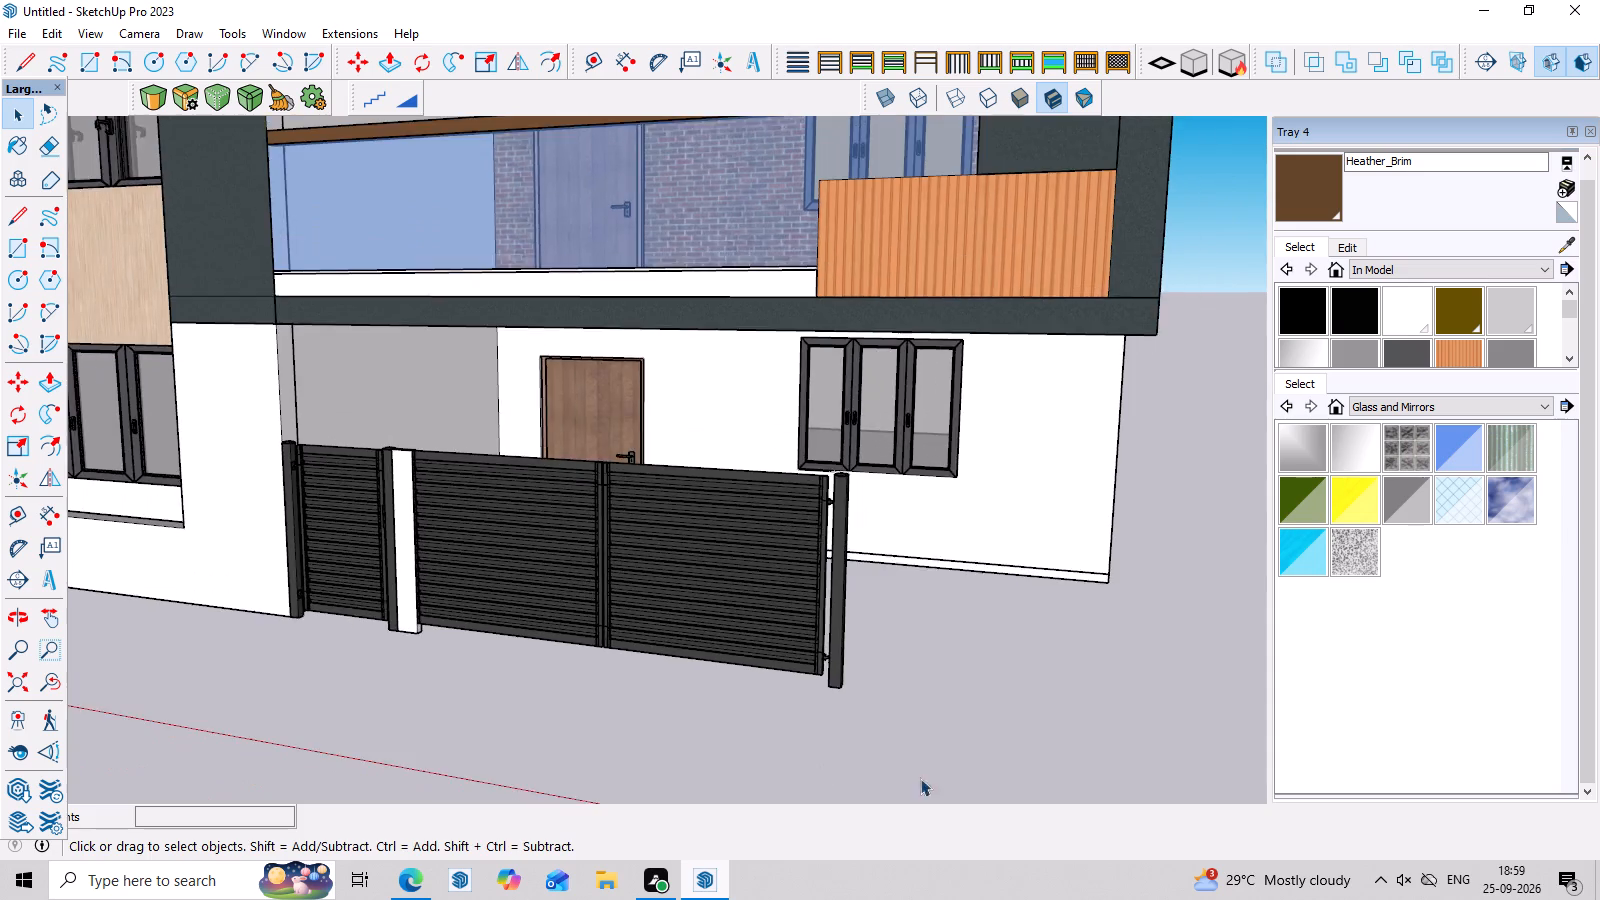
{"action": "middle_click_drag", "start_coordinate": [922, 778], "coordinate": [1302, 725]}
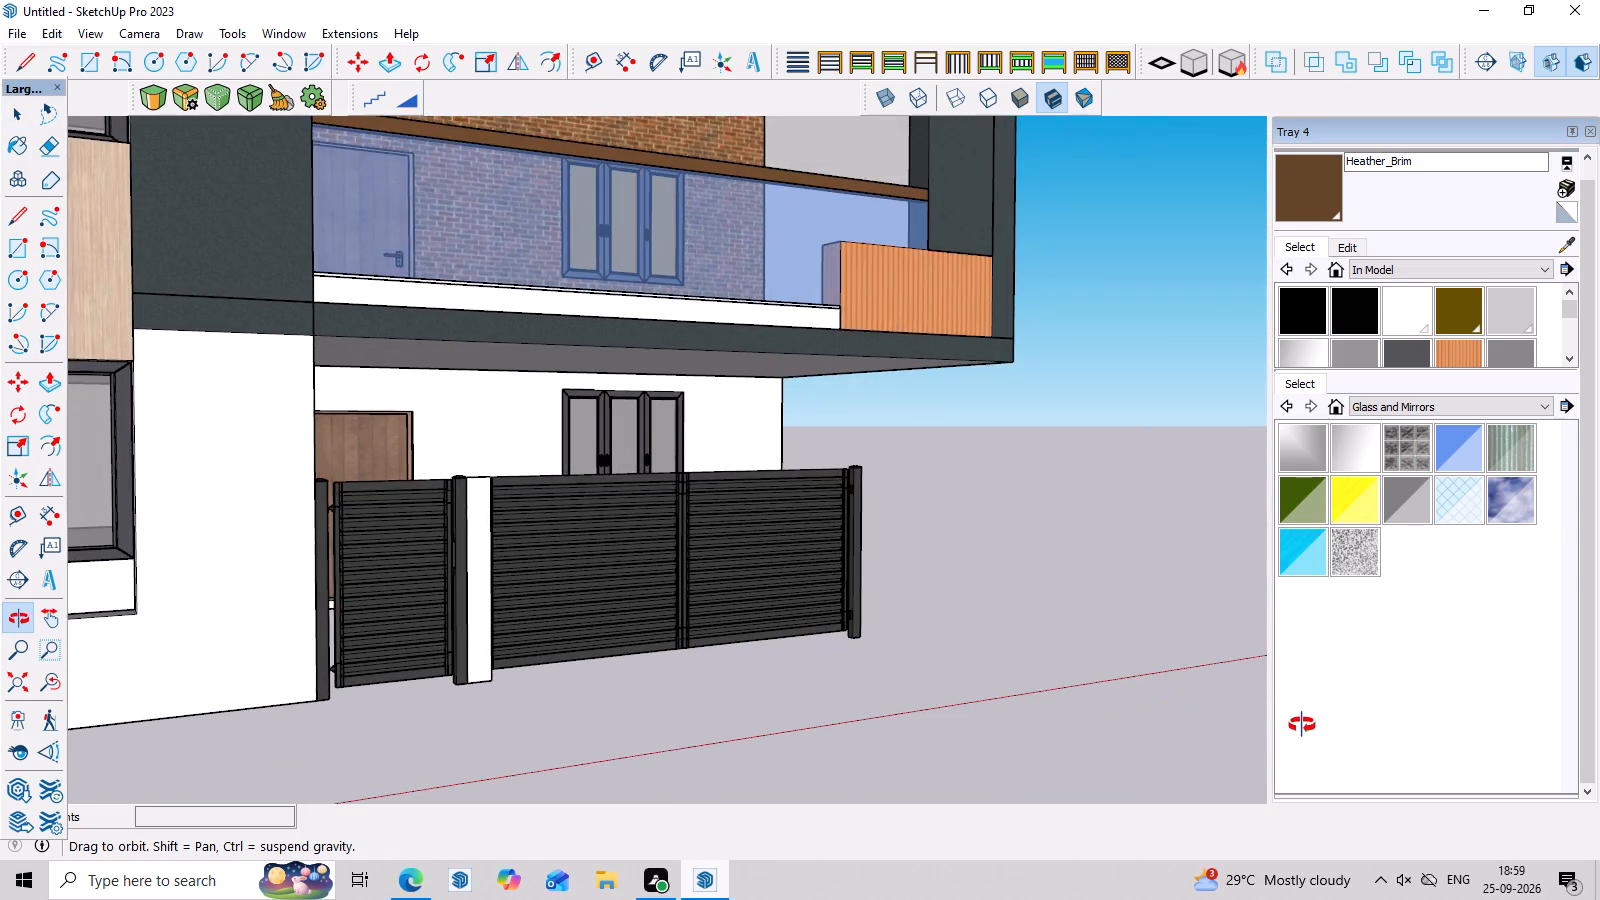
{"action": "middle_click_drag", "start_coordinate": [1302, 725], "coordinate": [1251, 758]}
{"action": "scroll", "coordinate": [791, 694], "scroll_direction": "up", "scroll_amount": 5}
{"action": "middle_click_drag", "start_coordinate": [797, 664], "coordinate": [759, 696]}
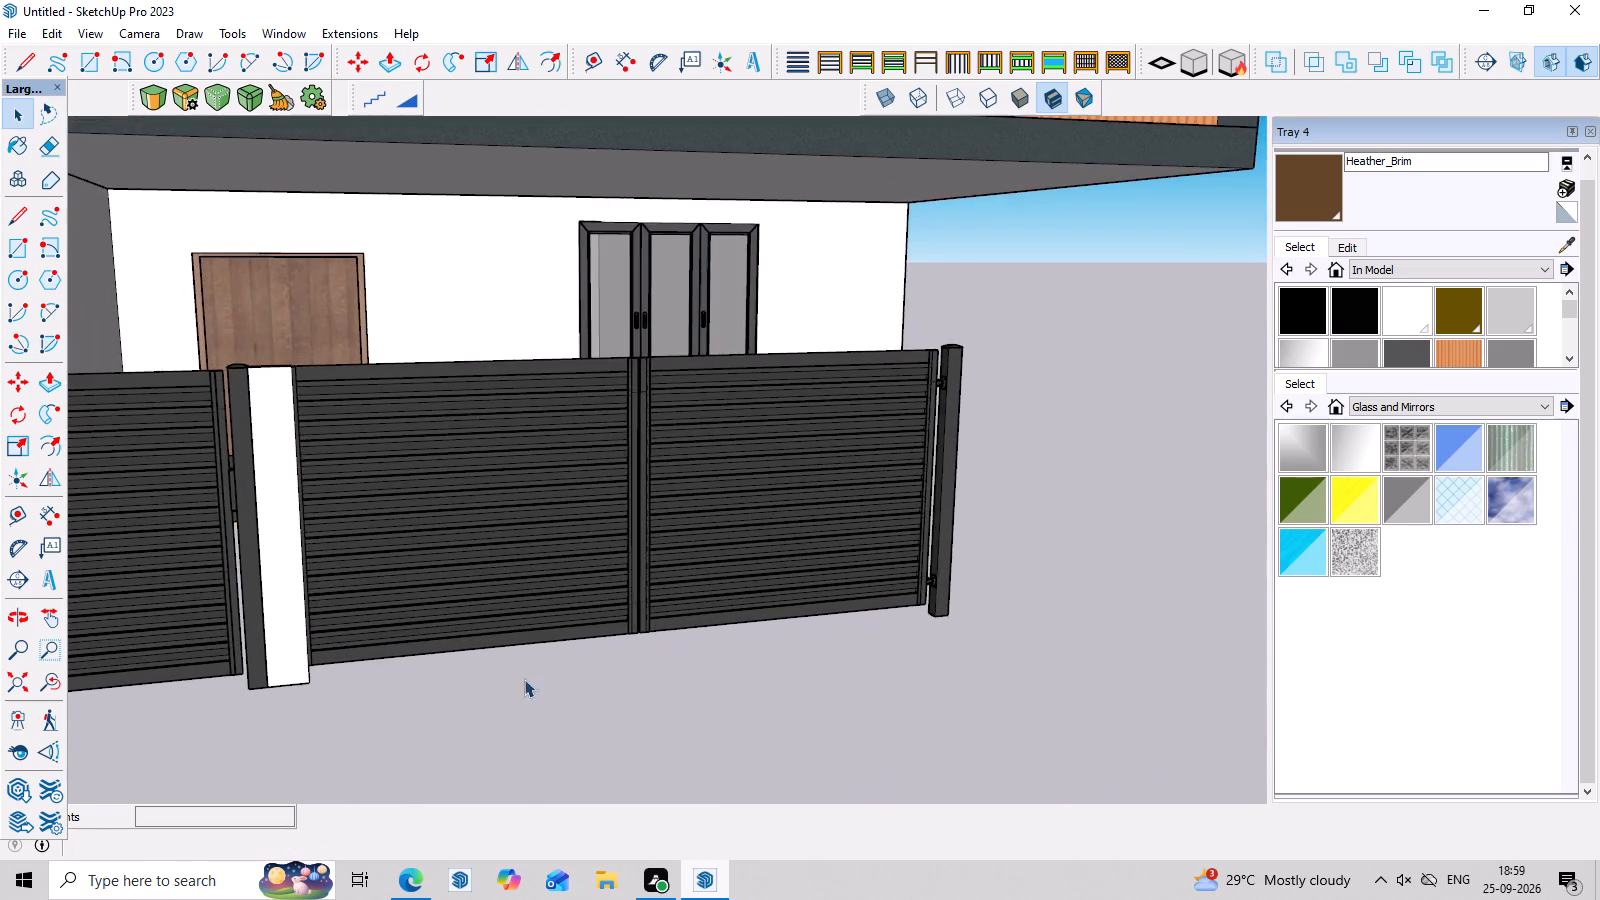
{"action": "scroll", "coordinate": [483, 667], "scroll_direction": "up", "scroll_amount": 3}
{"action": "scroll", "coordinate": [136, 563], "scroll_direction": "down", "scroll_amount": 3}
{"action": "middle_click_drag", "start_coordinate": [621, 654], "coordinate": [552, 693]}
{"action": "scroll", "coordinate": [246, 643], "scroll_direction": "down", "scroll_amount": 3}
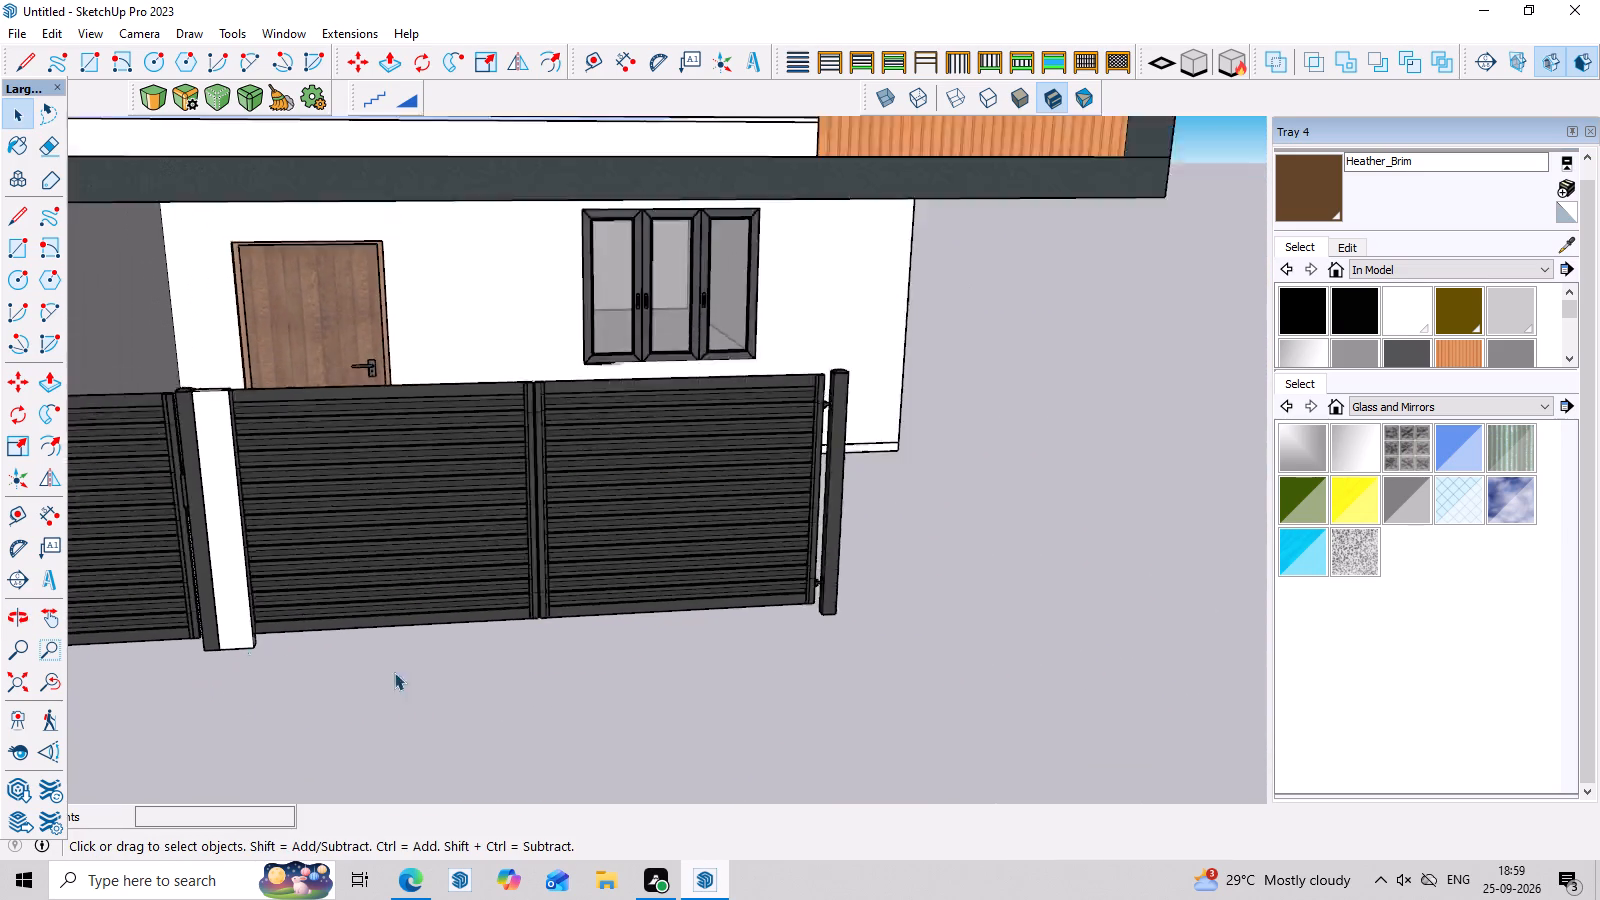
{"action": "scroll", "coordinate": [394, 672], "scroll_direction": "down", "scroll_amount": 6}
{"action": "scroll", "coordinate": [199, 657], "scroll_direction": "up", "scroll_amount": 7}
{"action": "middle_click_drag", "start_coordinate": [361, 602], "coordinate": [390, 511]}
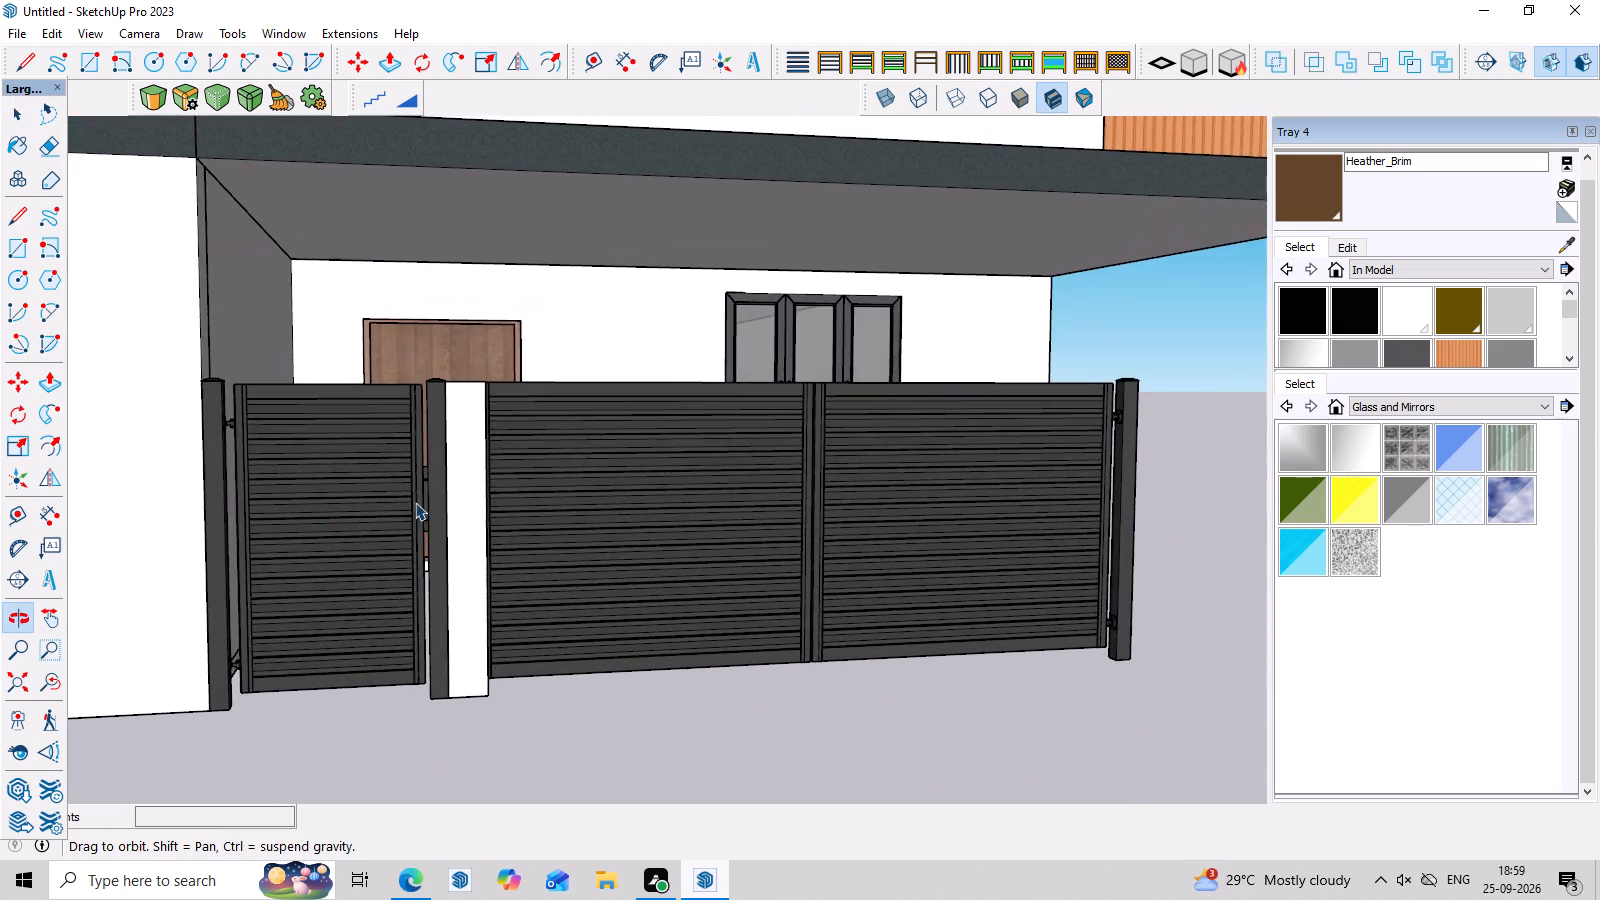
{"action": "scroll", "coordinate": [415, 502], "scroll_direction": "up", "scroll_amount": 4}
Select the dark post between the narrow gate and the white pillar and inspect how it meets the pillar.
{"action": "left_click", "coordinate": [433, 499]}
{"action": "scroll", "coordinate": [433, 499], "scroll_direction": "up", "scroll_amount": 7}
{"action": "middle_click_drag", "start_coordinate": [436, 514], "coordinate": [451, 544]}
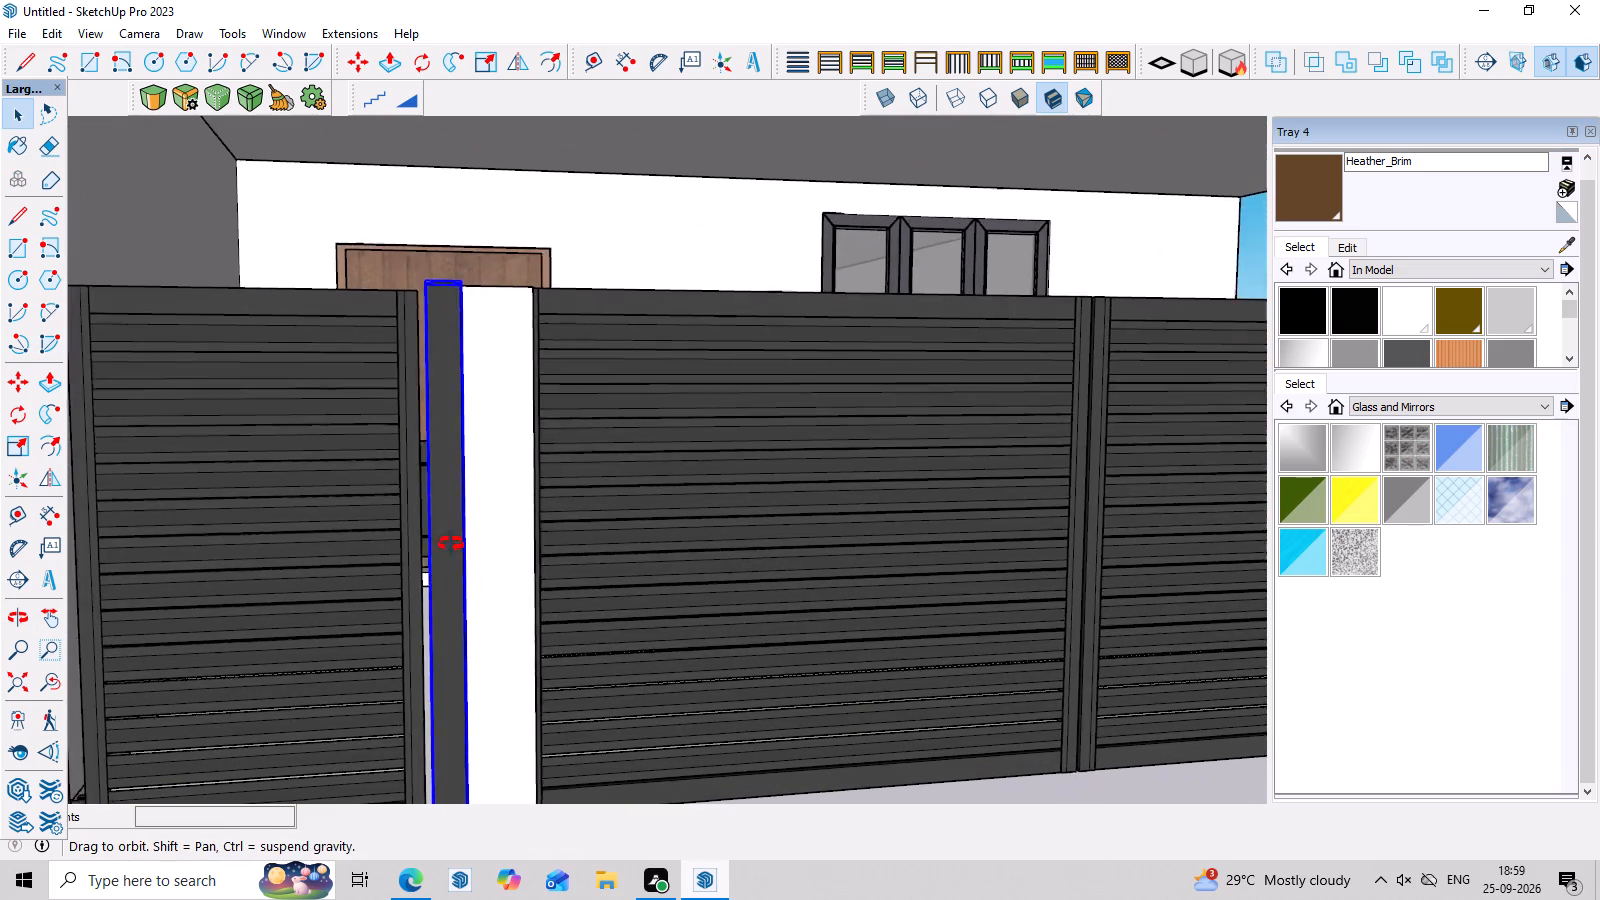
{"action": "middle_click_drag", "start_coordinate": [451, 544], "coordinate": [578, 586]}
{"action": "scroll", "coordinate": [497, 575], "scroll_direction": "up", "scroll_amount": 4}
{"action": "middle_click_drag", "start_coordinate": [501, 555], "coordinate": [441, 560]}
{"action": "scroll", "coordinate": [462, 560], "scroll_direction": "down", "scroll_amount": 7}
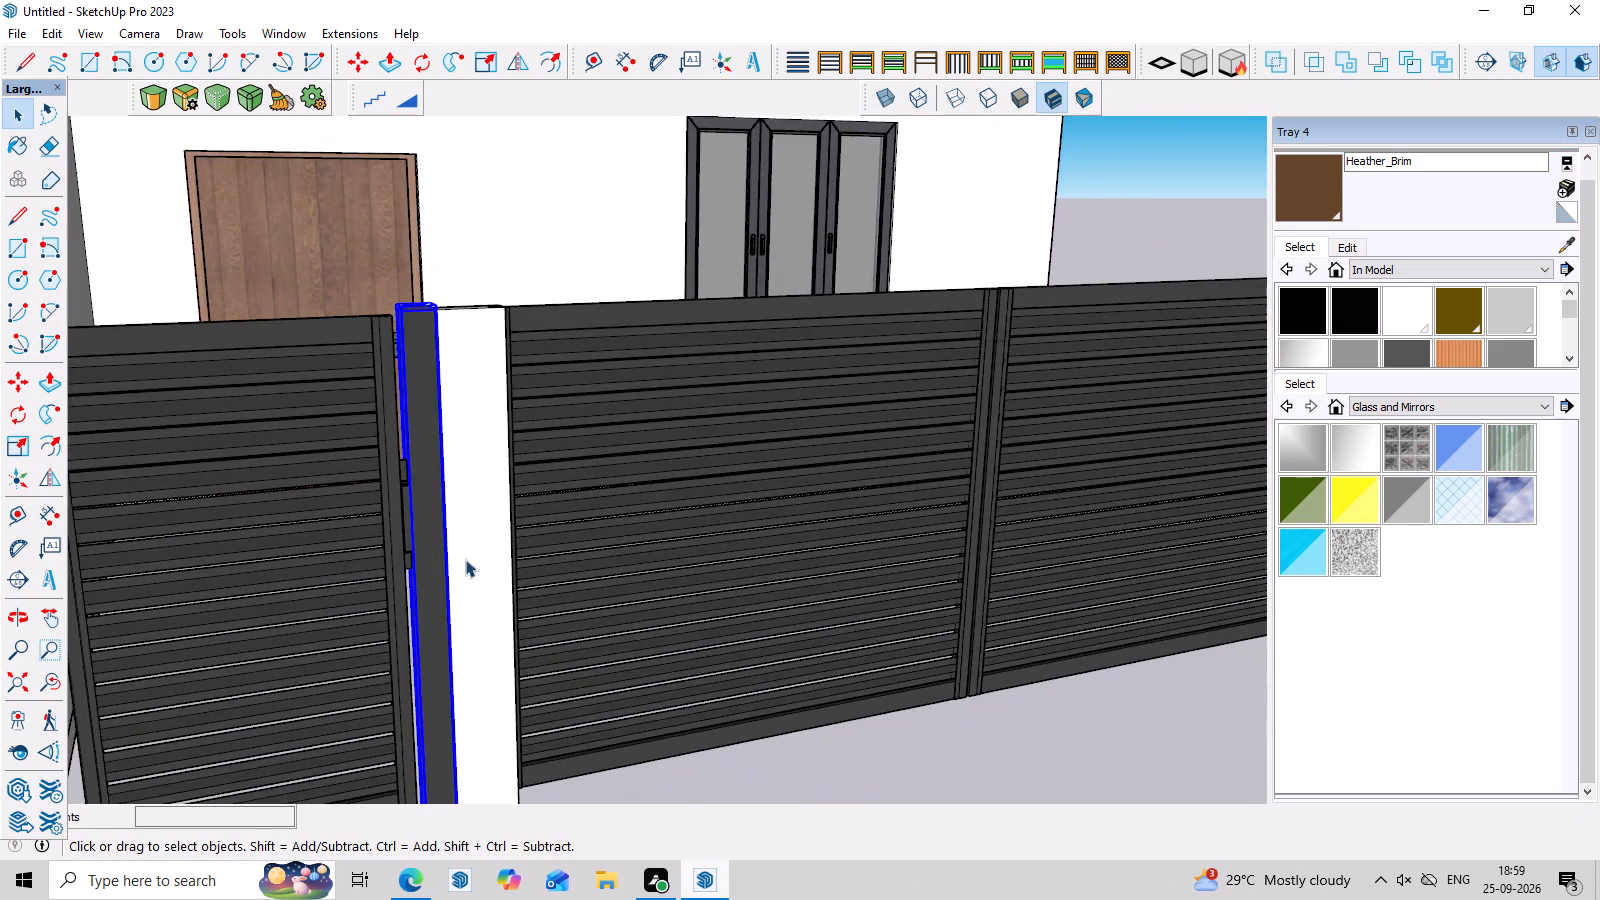
{"action": "middle_click_drag", "start_coordinate": [499, 570], "coordinate": [339, 530]}
{"action": "scroll", "coordinate": [729, 606], "scroll_direction": "down", "scroll_amount": 12}
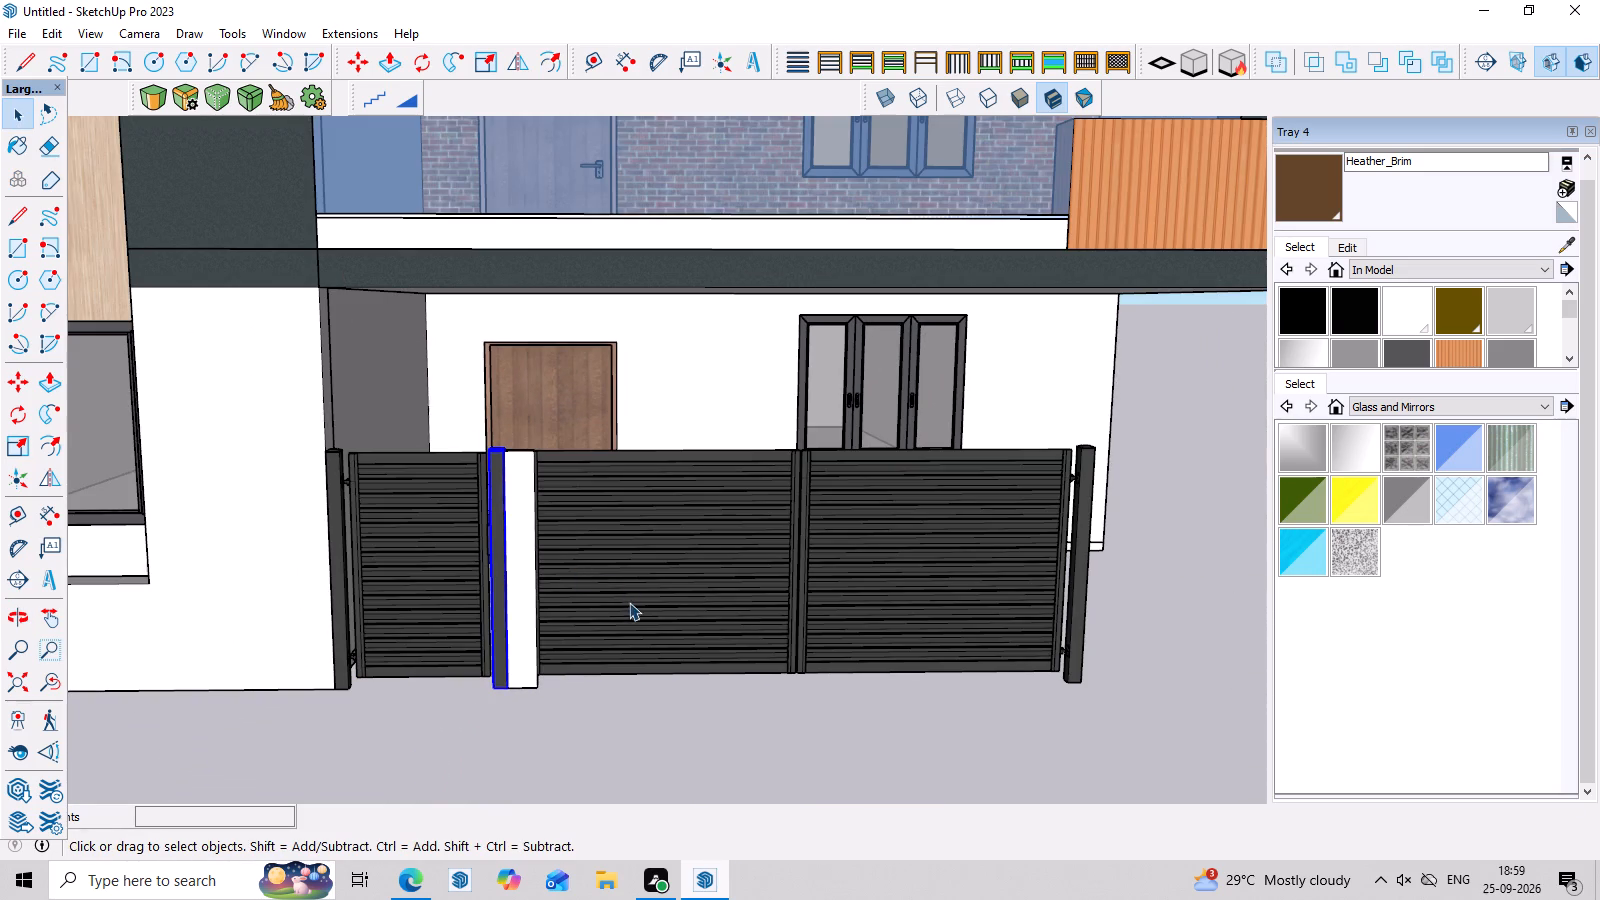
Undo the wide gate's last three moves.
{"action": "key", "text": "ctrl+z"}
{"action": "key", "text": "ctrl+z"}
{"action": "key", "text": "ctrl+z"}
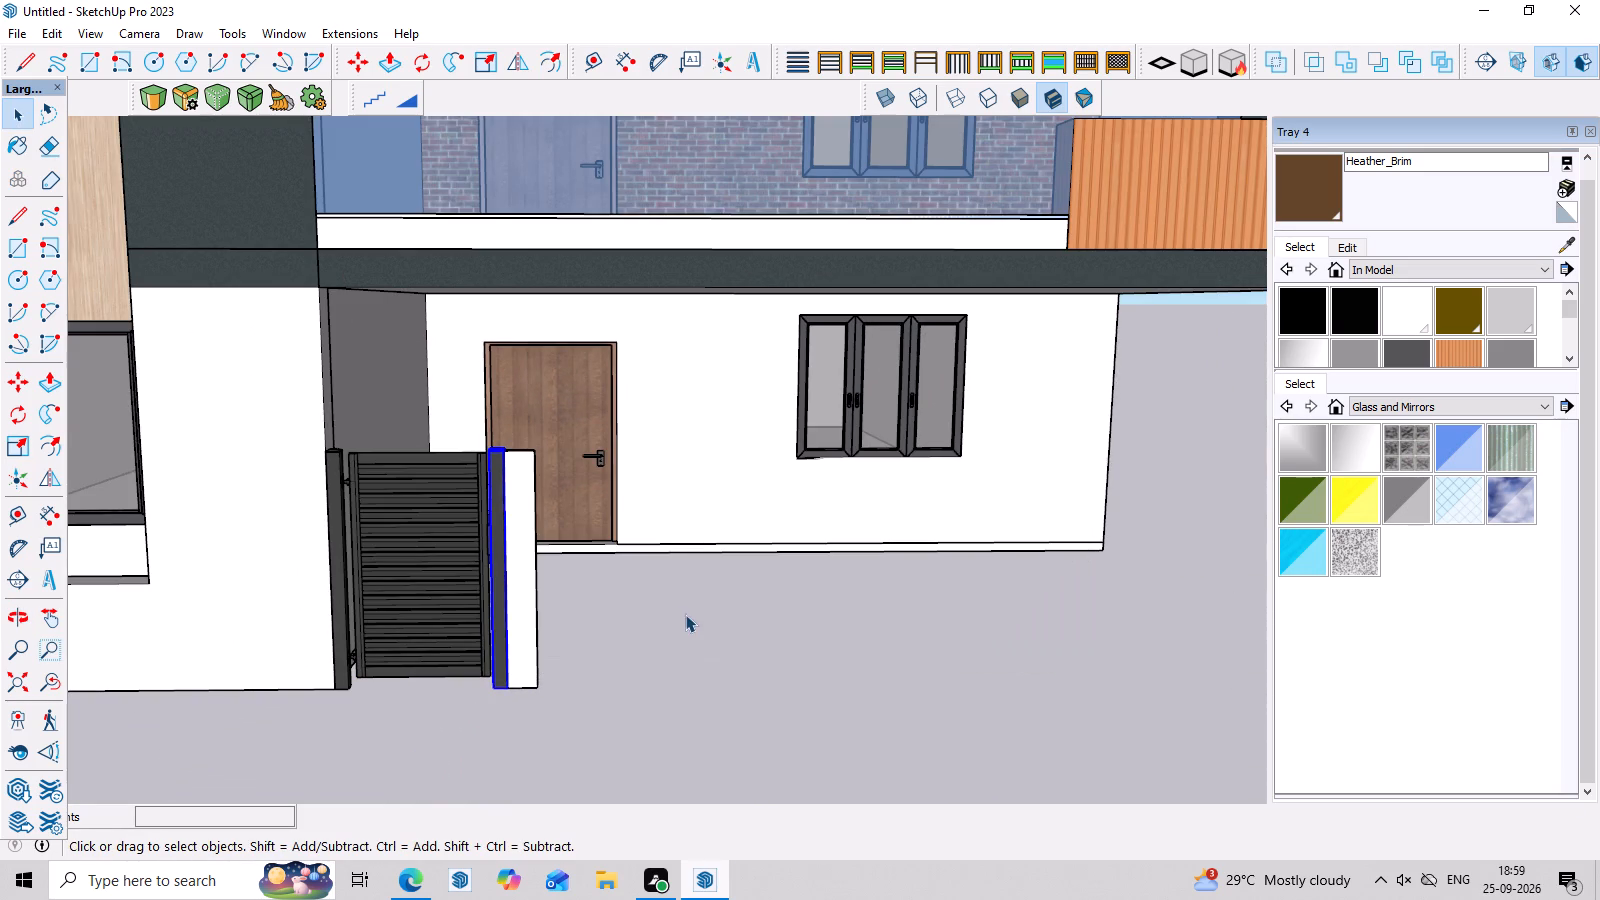
Copy the selected dark post about 1' 4" along the front to the white pillar's free side.
{"action": "key", "text": "m"}
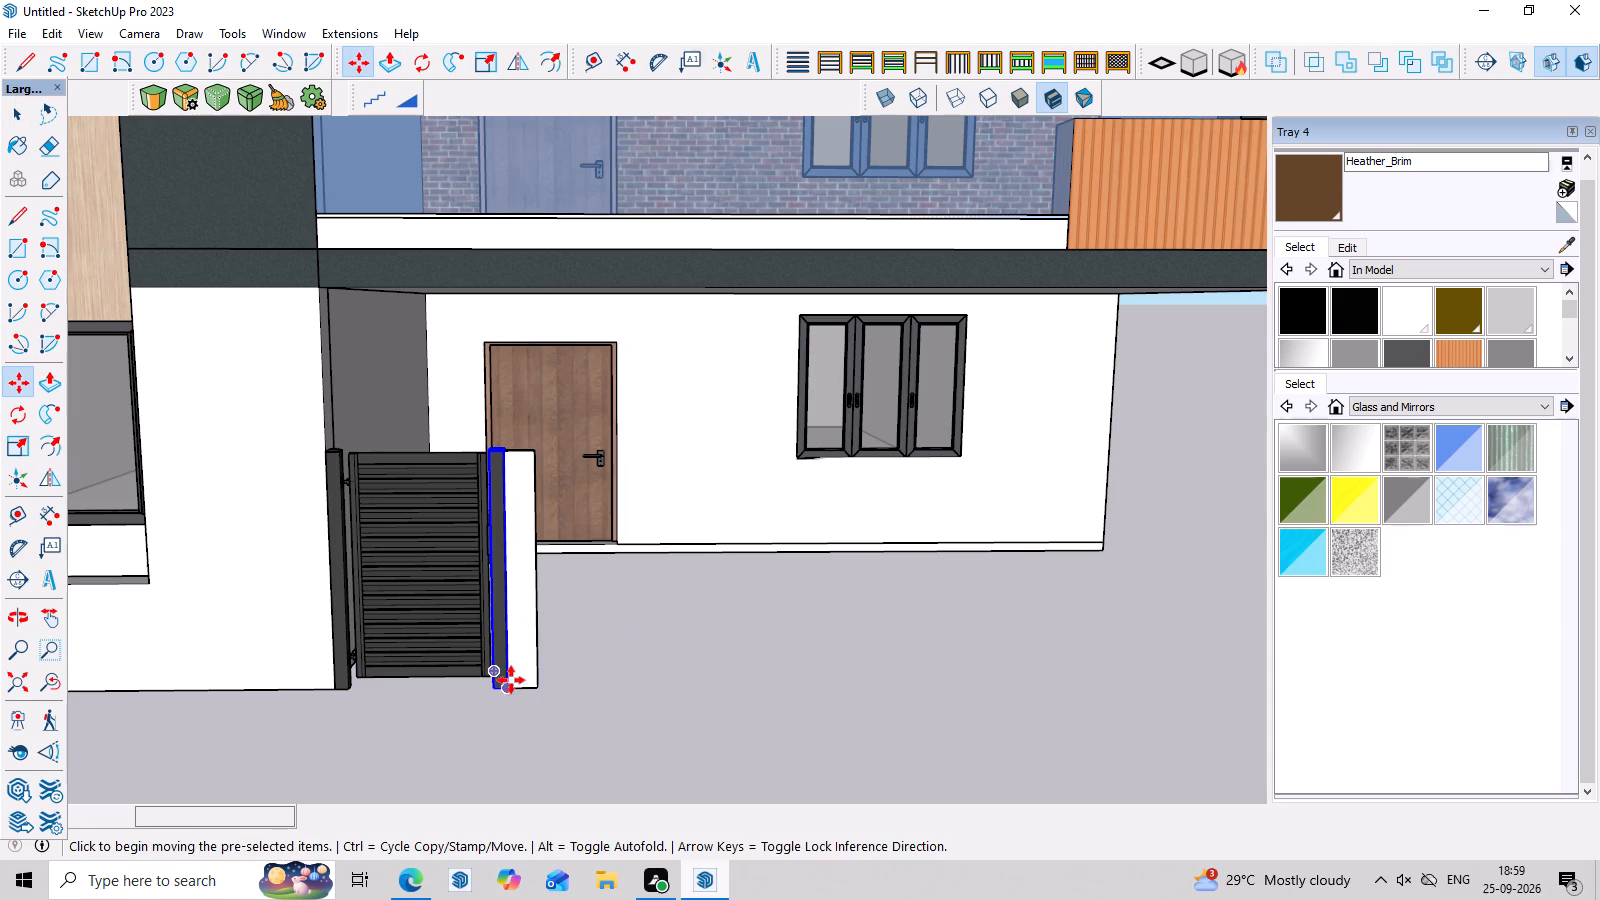
{"action": "left_click", "coordinate": [507, 685]}
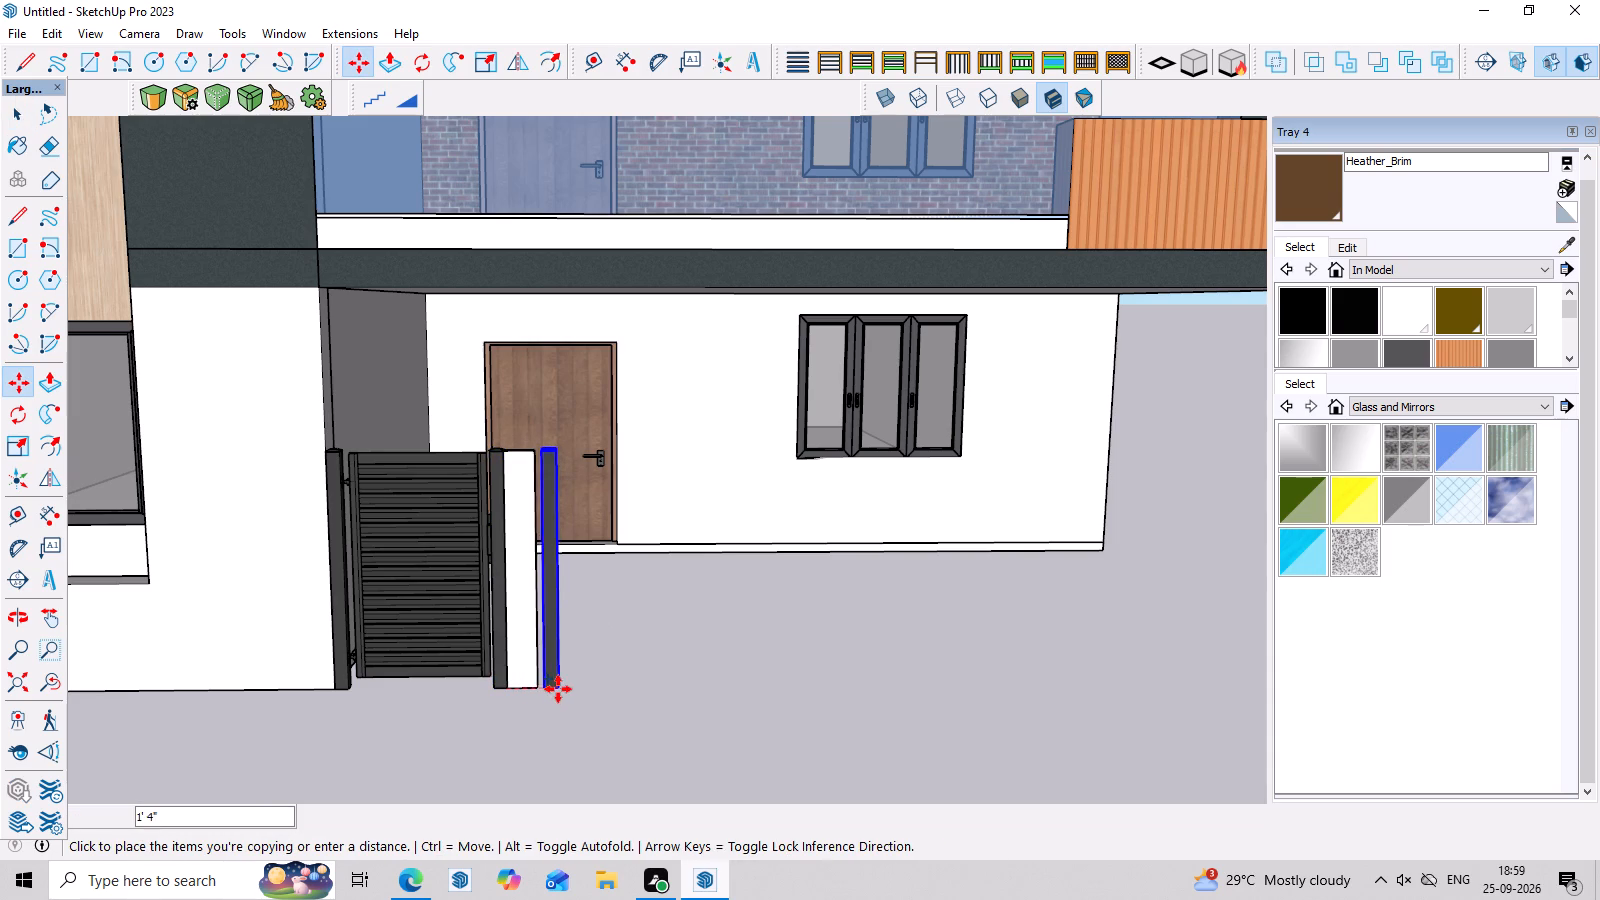
{"action": "left_click", "coordinate": [556, 689]}
Move the copied dark post about 1" by its bottom corner to close up to the white pillar.
{"action": "scroll", "coordinate": [650, 727], "scroll_direction": "up", "scroll_amount": 3}
{"action": "middle_click_drag", "start_coordinate": [633, 709], "coordinate": [578, 770]}
{"action": "scroll", "coordinate": [493, 673], "scroll_direction": "up", "scroll_amount": 5}
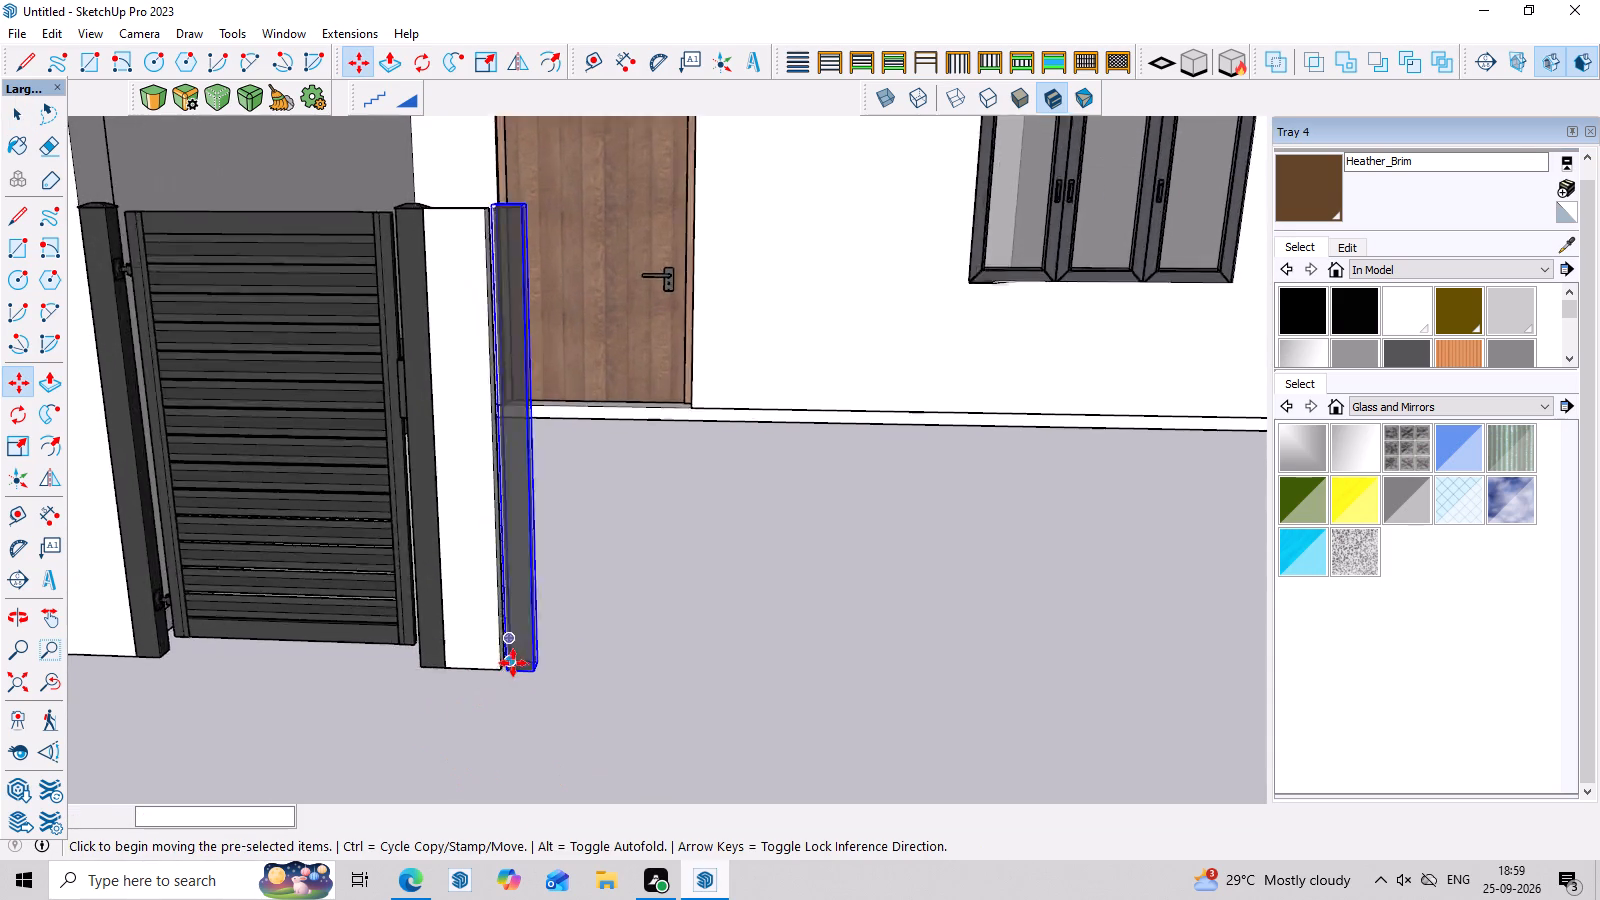
{"action": "scroll", "coordinate": [513, 663], "scroll_direction": "up", "scroll_amount": 9}
{"action": "left_click", "coordinate": [511, 662]}
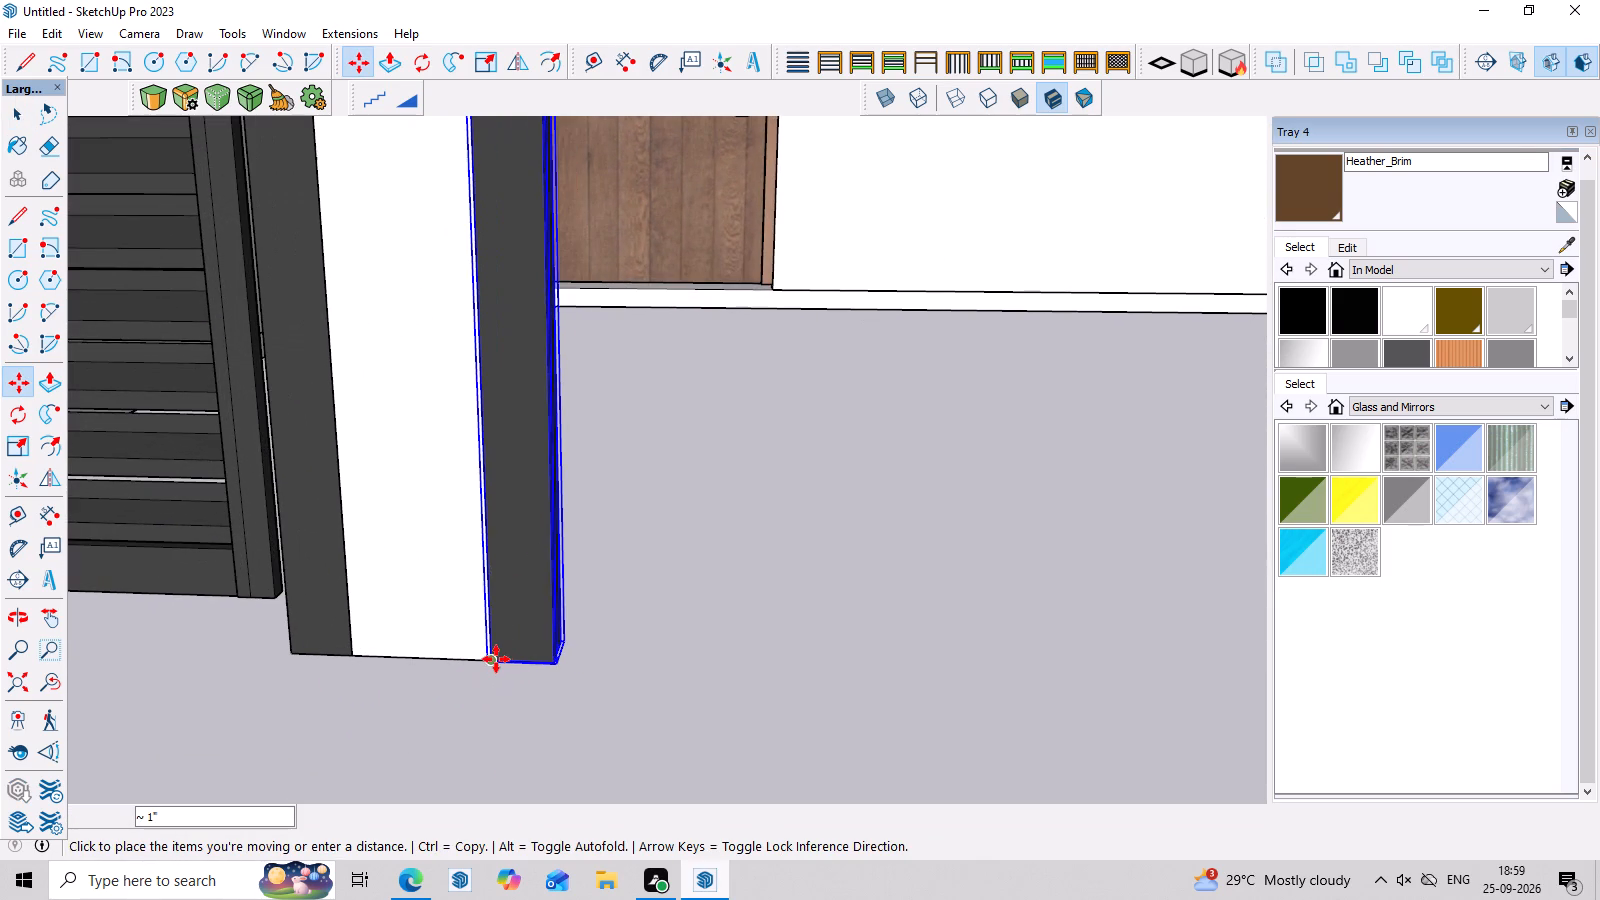
{"action": "scroll", "coordinate": [515, 658], "scroll_direction": "up", "scroll_amount": 6}
{"action": "left_click", "coordinate": [492, 658]}
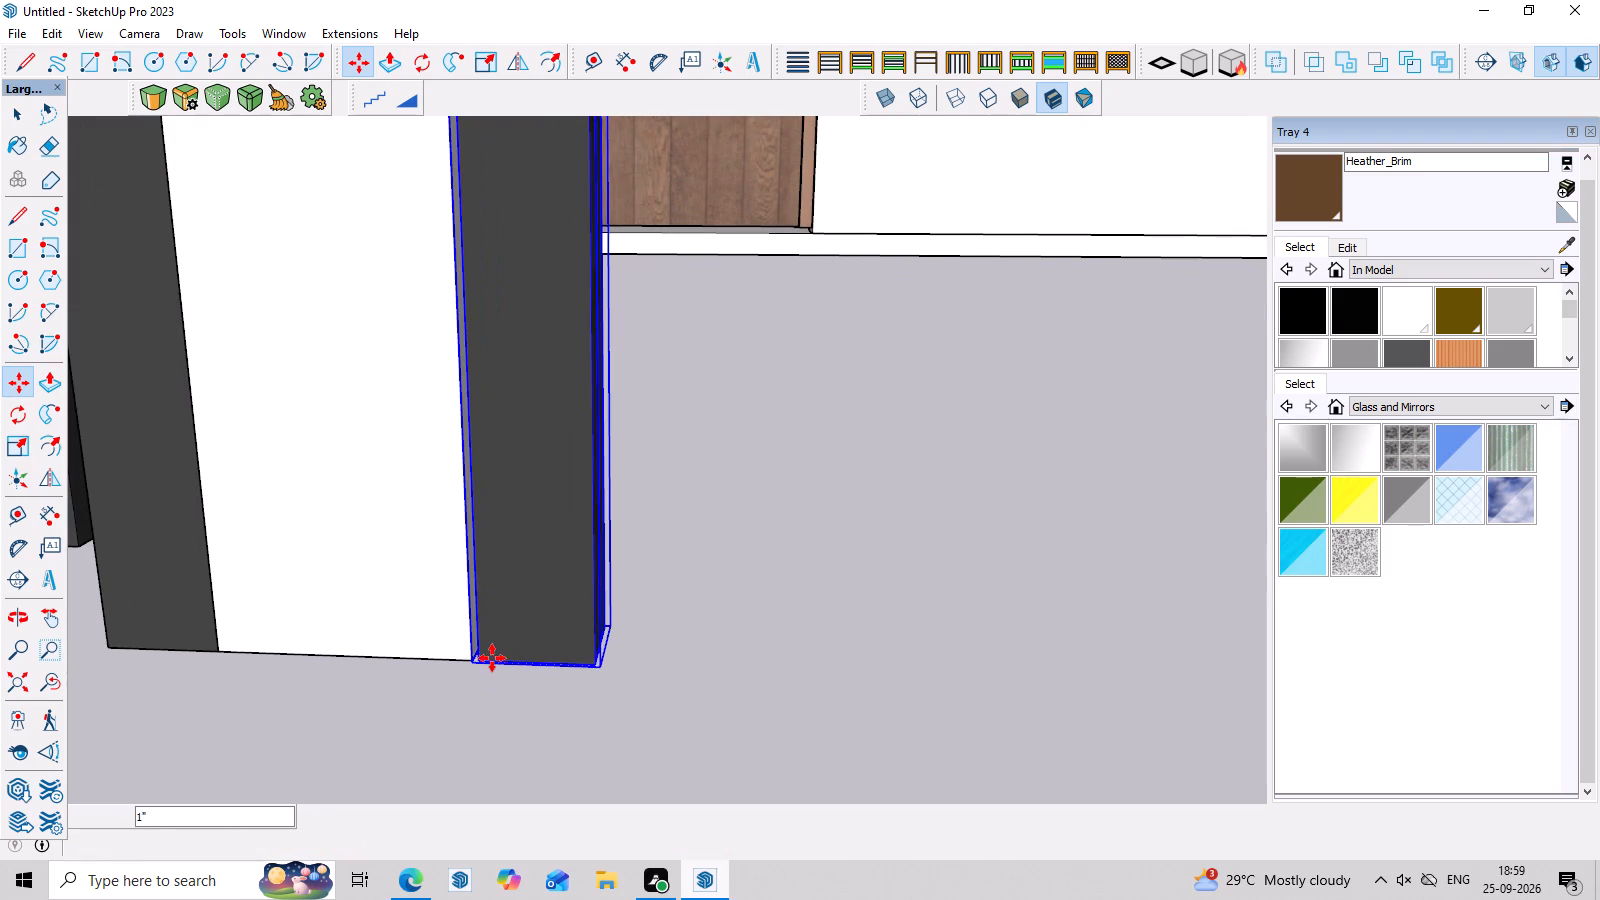
Snap the copied post's front bottom corner onto the white pillar's front bottom corner.
{"action": "middle_click_drag", "start_coordinate": [604, 672], "coordinate": [678, 644]}
{"action": "scroll", "coordinate": [767, 514], "scroll_direction": "up", "scroll_amount": 8}
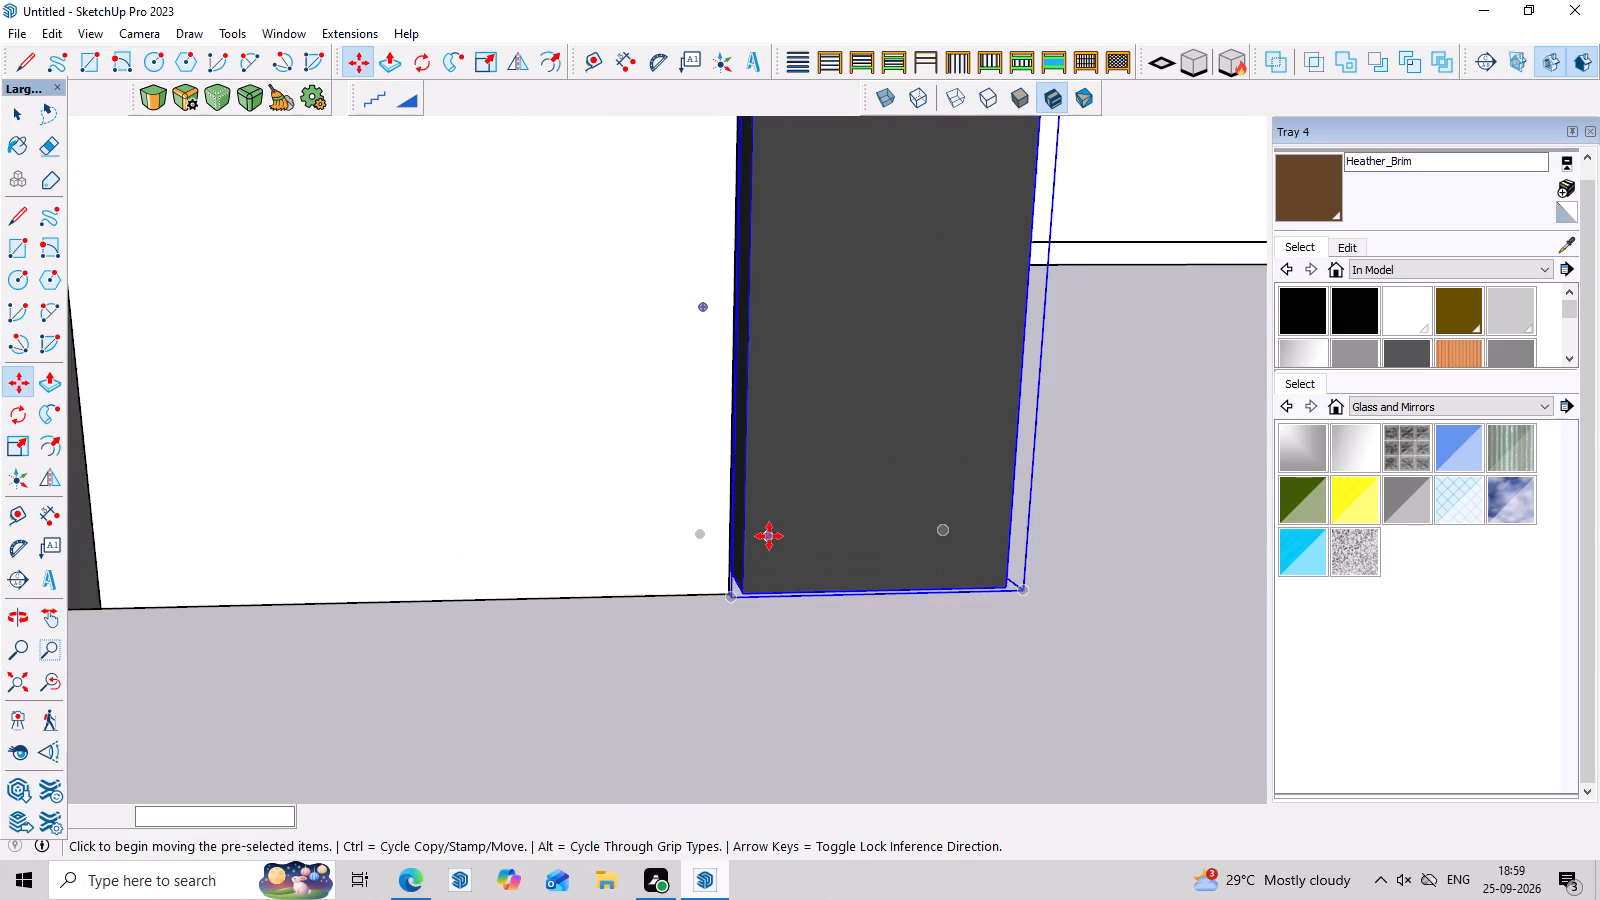
{"action": "scroll", "coordinate": [769, 536], "scroll_direction": "up", "scroll_amount": 12}
{"action": "left_click", "coordinate": [712, 673]}
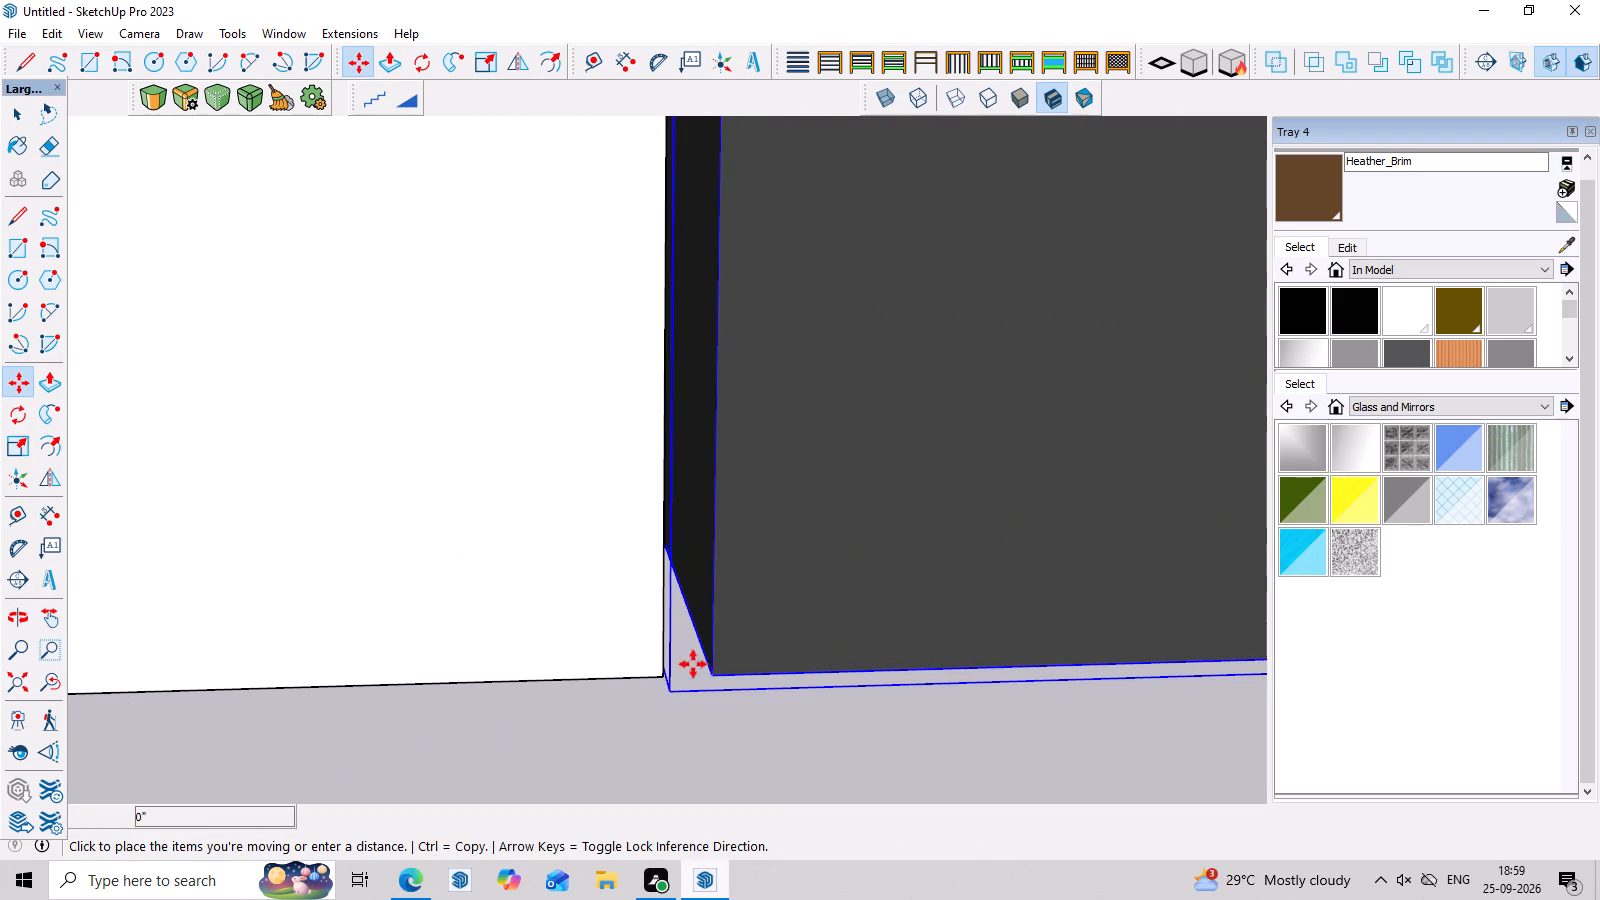
{"action": "left_click", "coordinate": [664, 672]}
{"action": "scroll", "coordinate": [675, 672], "scroll_direction": "down", "scroll_amount": 12}
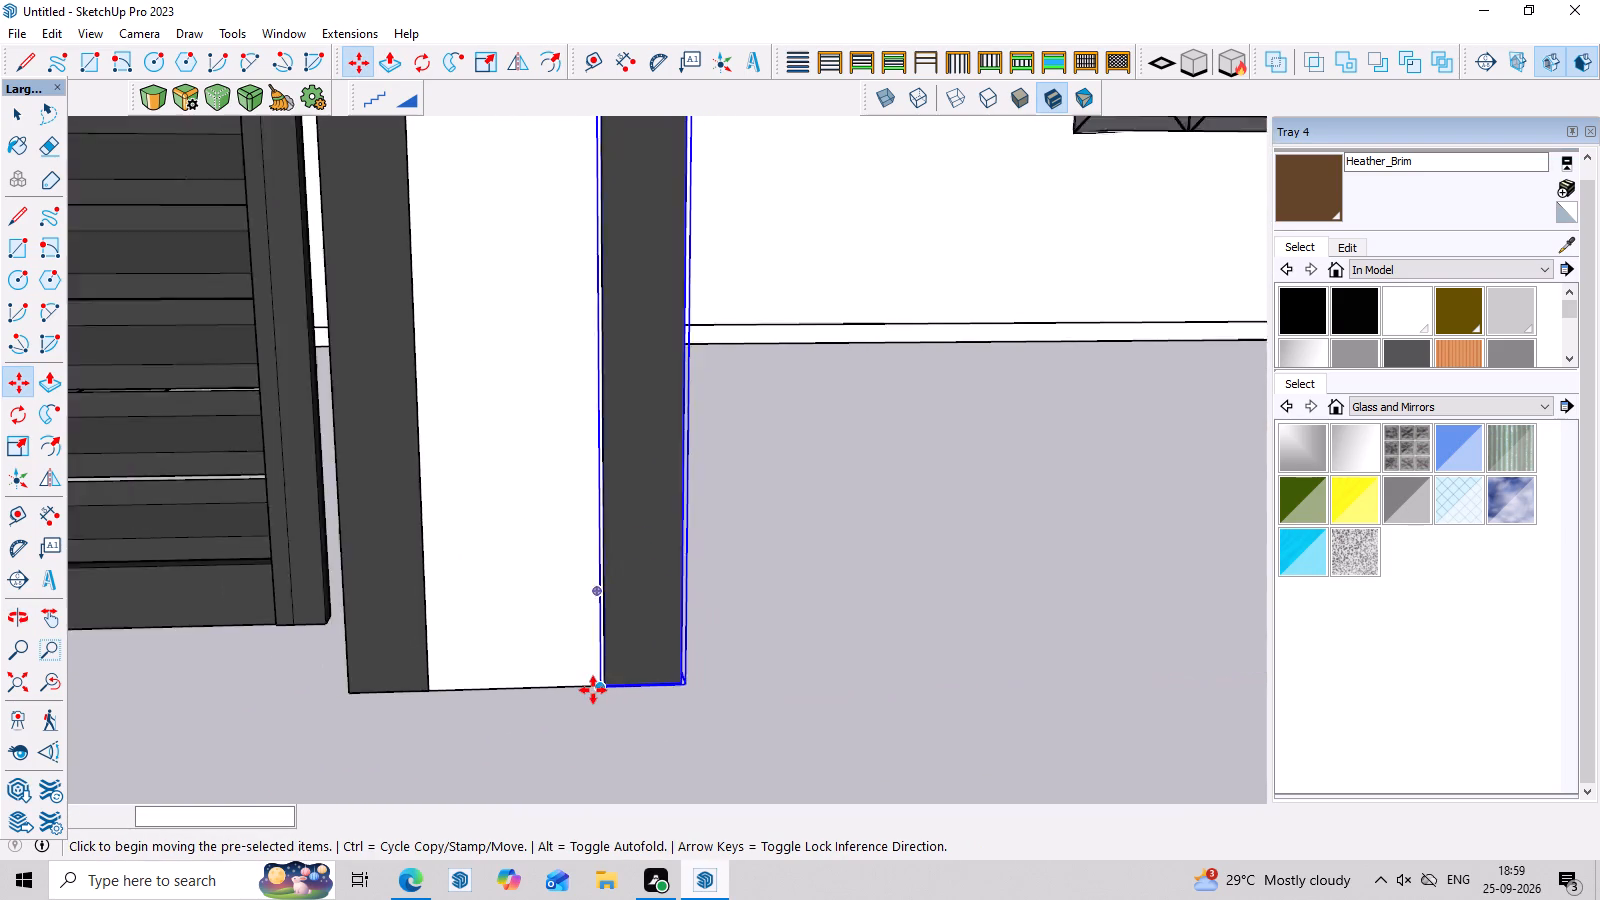
{"action": "scroll", "coordinate": [593, 690], "scroll_direction": "down", "scroll_amount": 11}
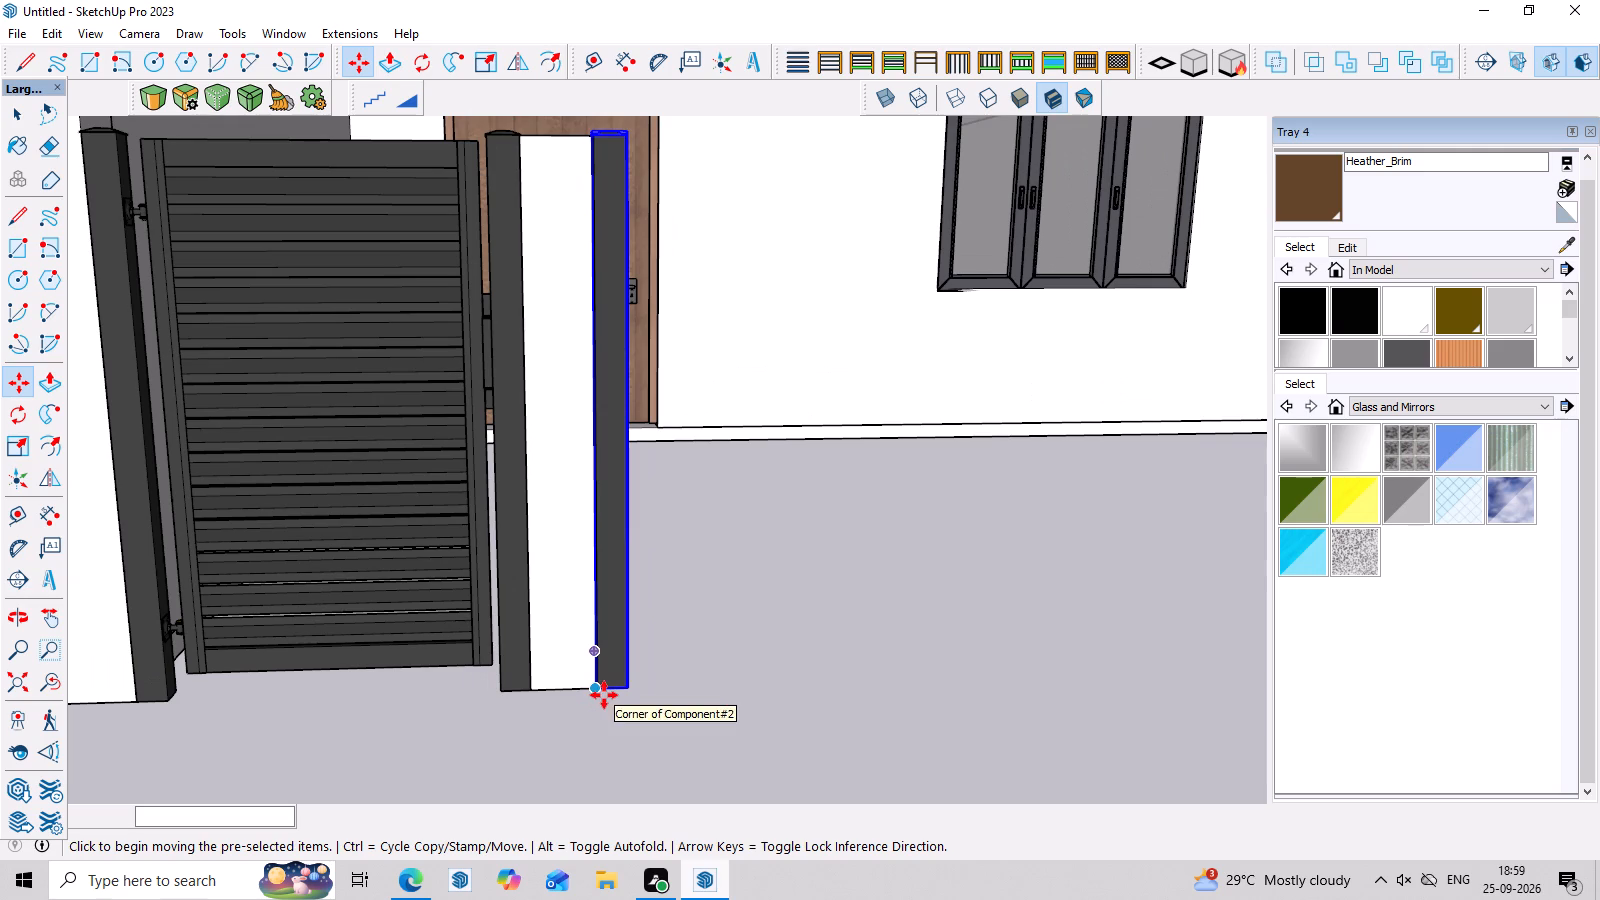
Move the wide slatted gate with its end post about 51' from beside the house to the copied post at the white pillar.
{"action": "scroll", "coordinate": [641, 711], "scroll_direction": "down", "scroll_amount": 4}
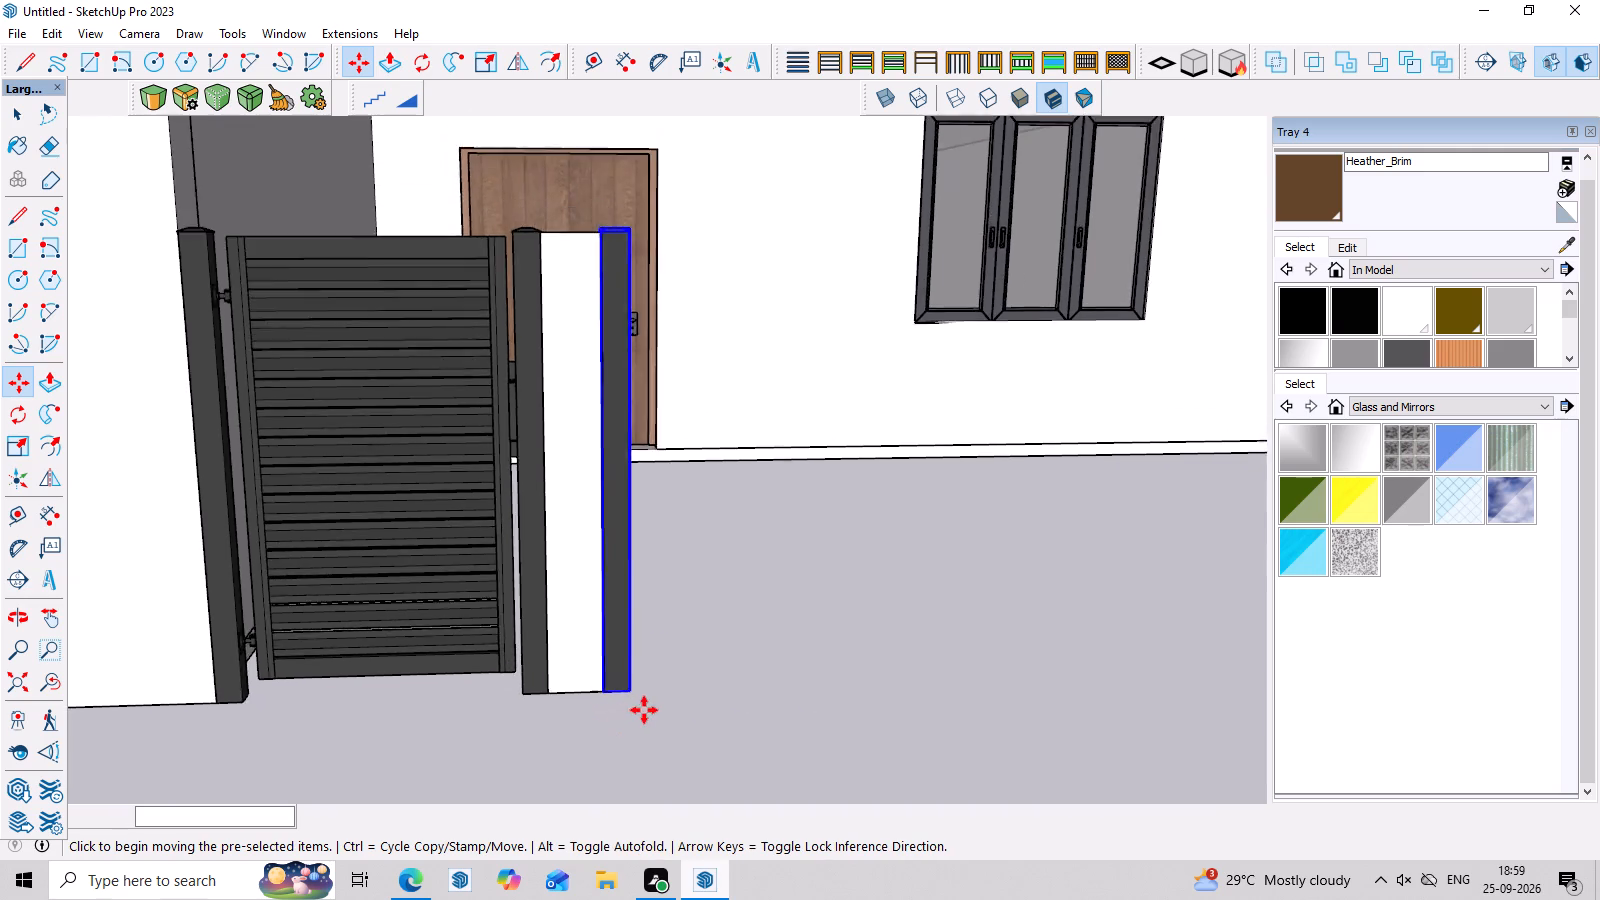
{"action": "scroll", "coordinate": [644, 710], "scroll_direction": "down", "scroll_amount": 3}
{"action": "key", "text": "space"}
{"action": "scroll", "coordinate": [735, 676], "scroll_direction": "down", "scroll_amount": 4}
{"action": "left_click", "coordinate": [747, 692]}
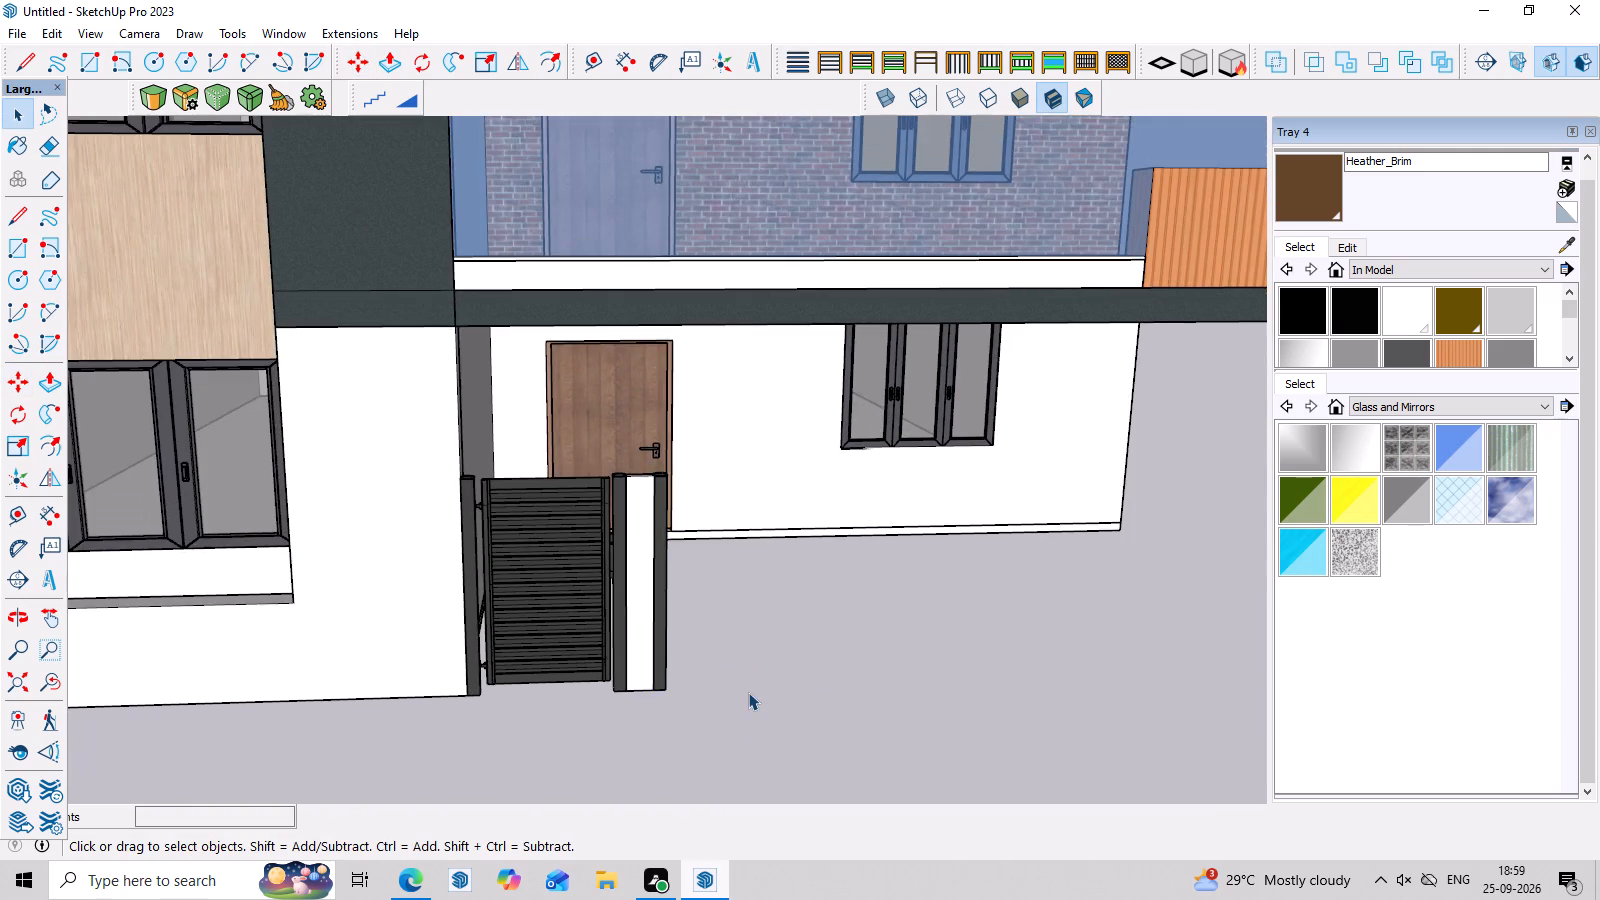
{"action": "scroll", "coordinate": [747, 712], "scroll_direction": "down", "scroll_amount": 4}
{"action": "middle_click_drag", "start_coordinate": [805, 700], "coordinate": [689, 648]}
{"action": "scroll", "coordinate": [679, 626], "scroll_direction": "up", "scroll_amount": 8}
{"action": "scroll", "coordinate": [613, 623], "scroll_direction": "down", "scroll_amount": 4}
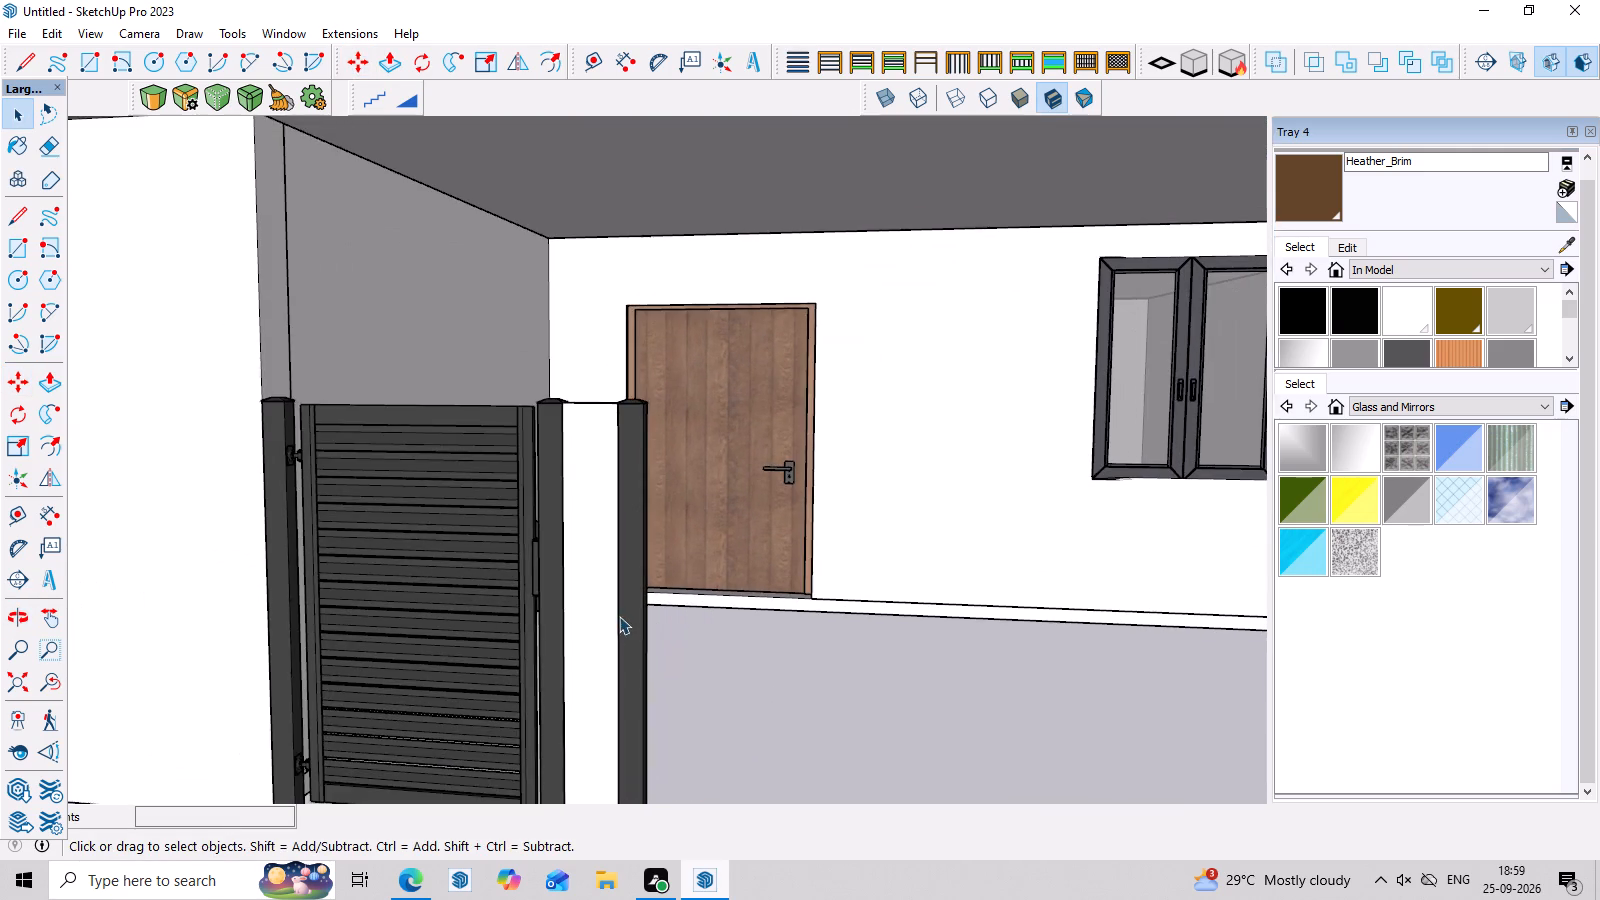
{"action": "scroll", "coordinate": [619, 616], "scroll_direction": "down", "scroll_amount": 4}
{"action": "scroll", "coordinate": [1097, 628], "scroll_direction": "down", "scroll_amount": 20}
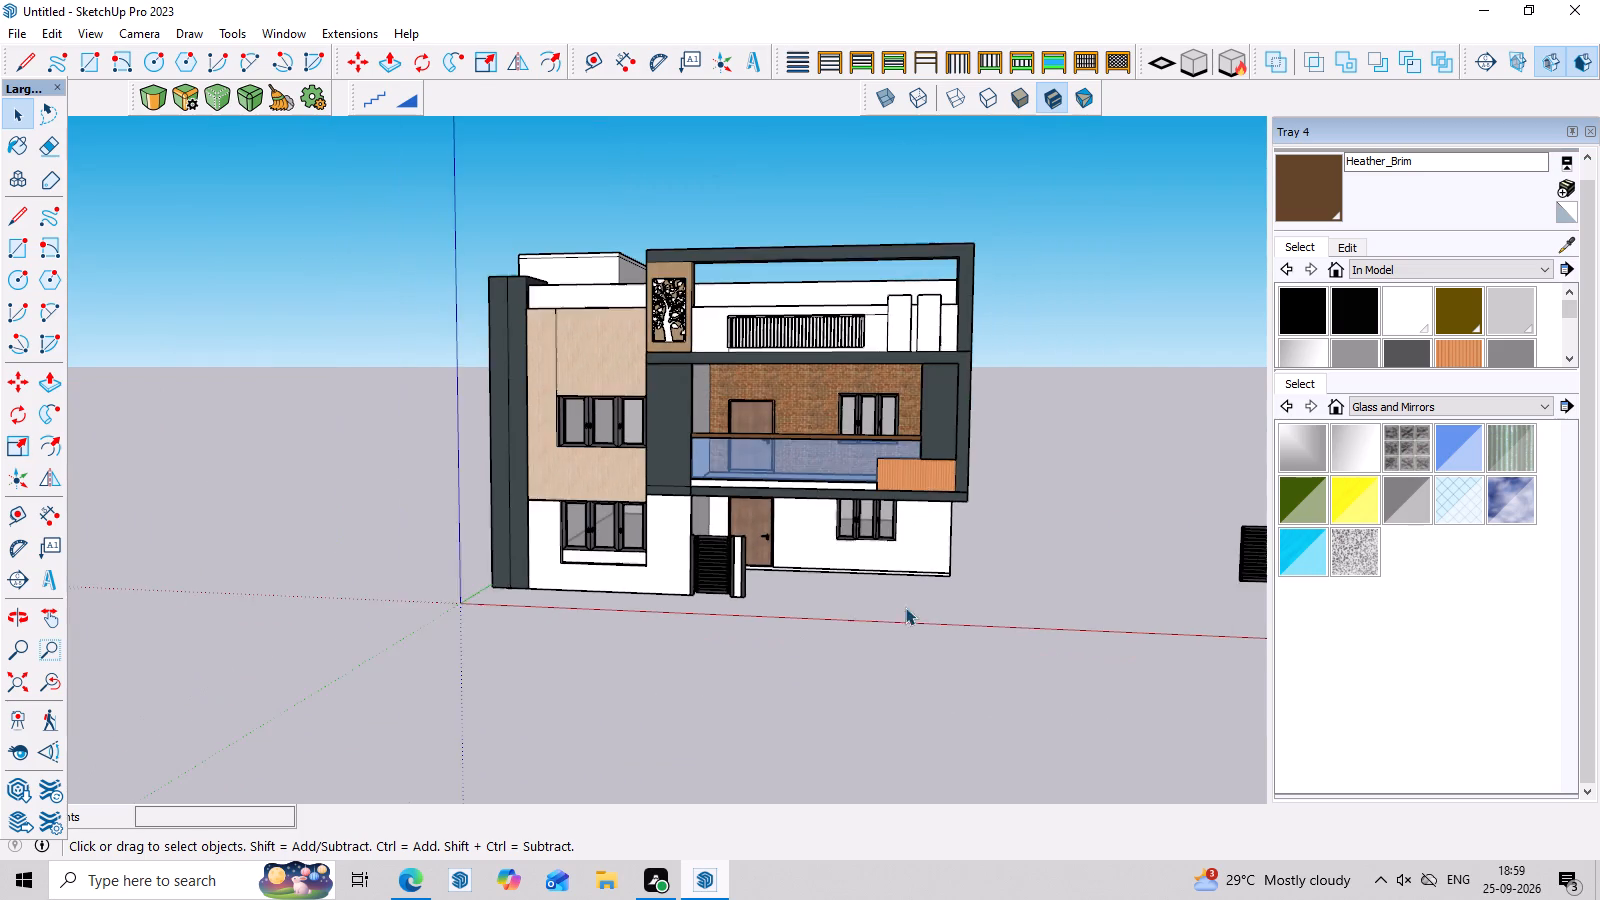
{"action": "scroll", "coordinate": [905, 607], "scroll_direction": "down", "scroll_amount": 9}
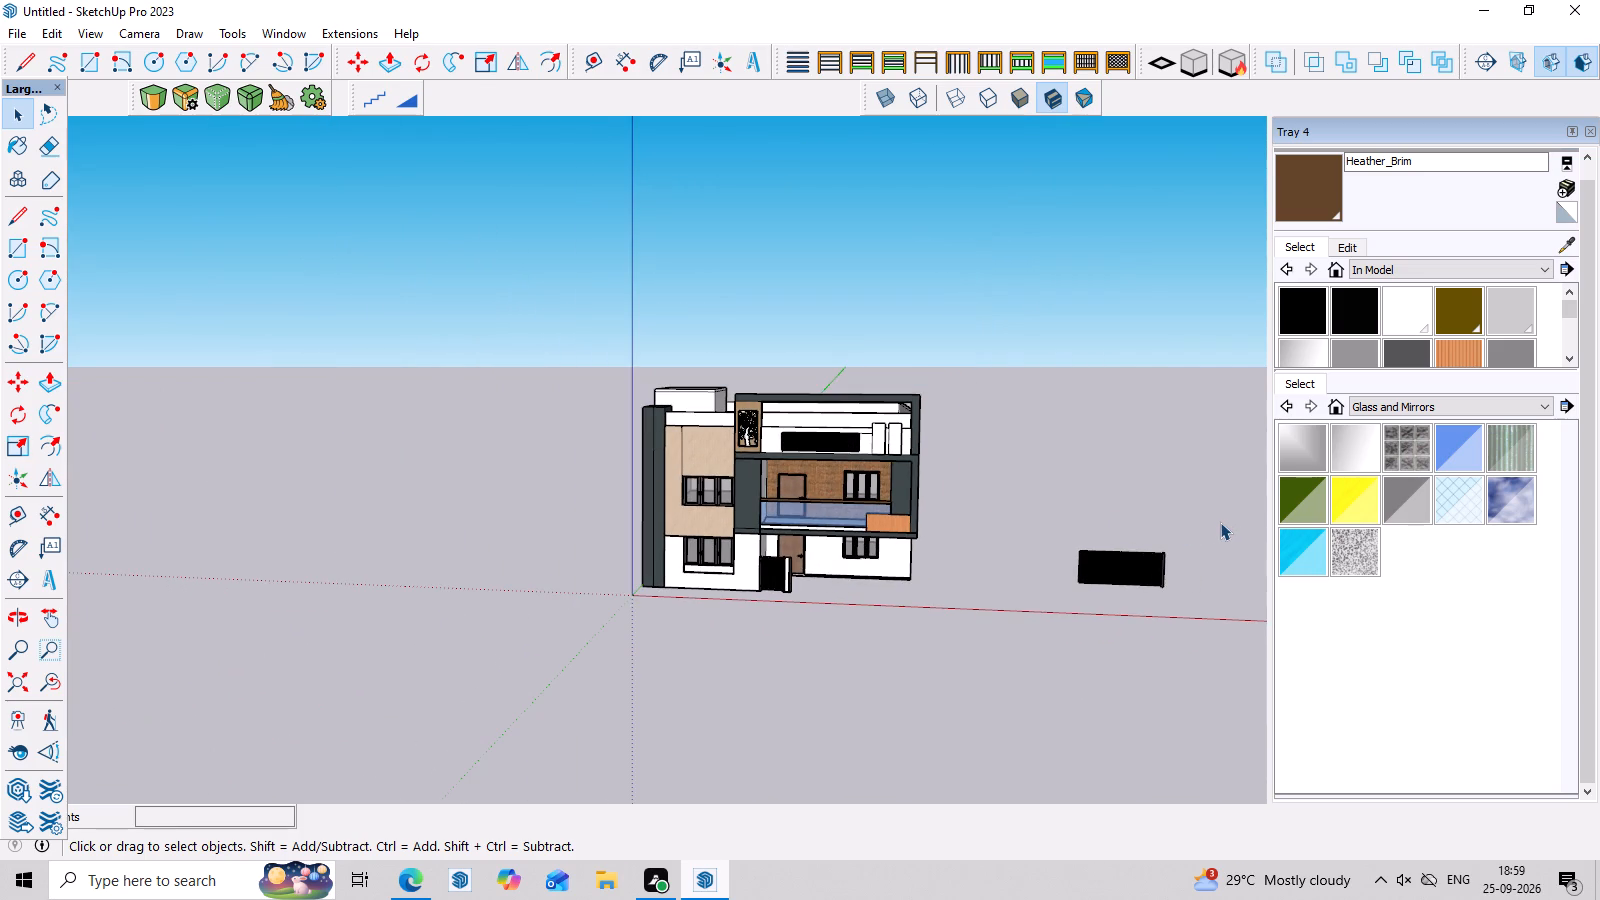
{"action": "left_click_drag", "start_coordinate": [1231, 527], "coordinate": [1027, 610]}
{"action": "key", "text": "n"}
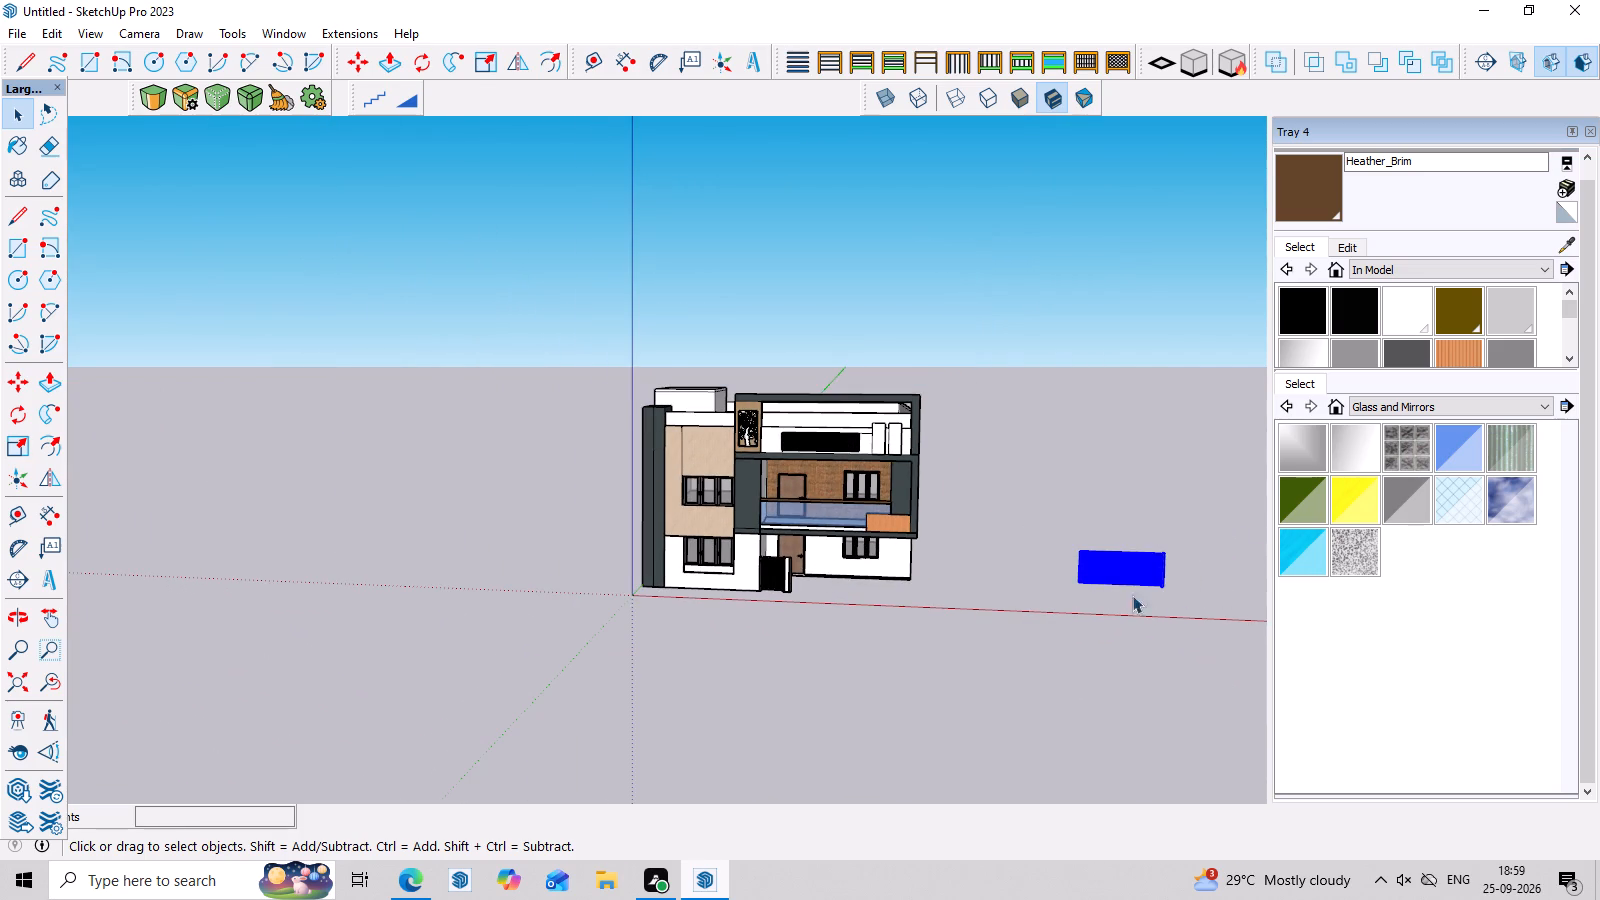
{"action": "scroll", "coordinate": [1104, 594], "scroll_direction": "up", "scroll_amount": 6}
{"action": "key", "text": "m"}
{"action": "scroll", "coordinate": [1071, 575], "scroll_direction": "up", "scroll_amount": 3}
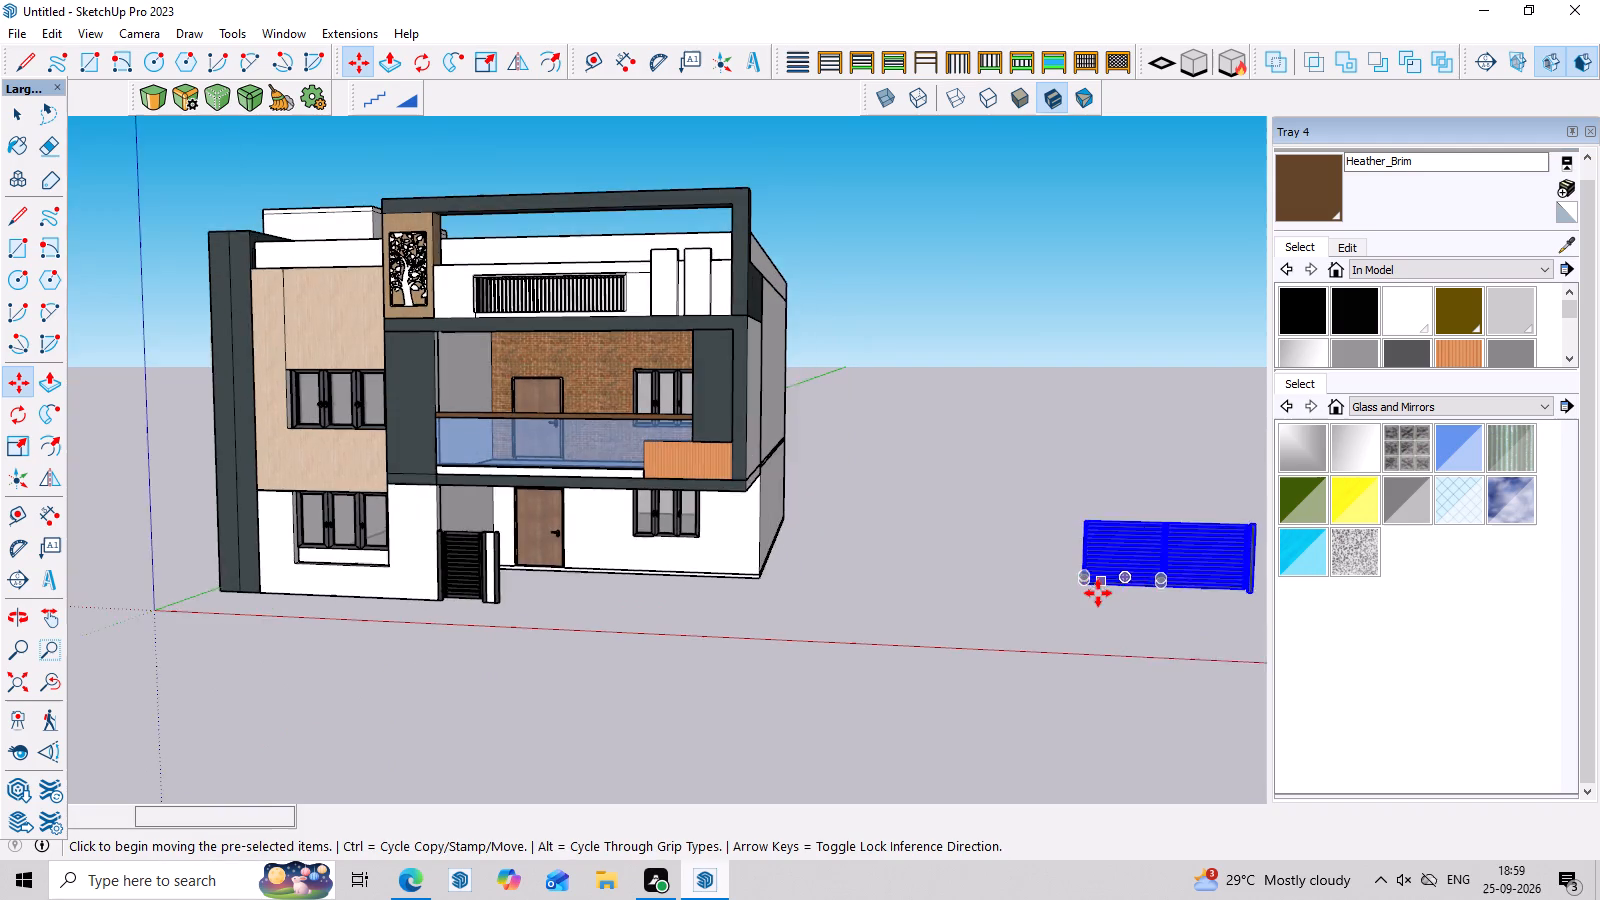
{"action": "scroll", "coordinate": [1096, 593], "scroll_direction": "up", "scroll_amount": 18}
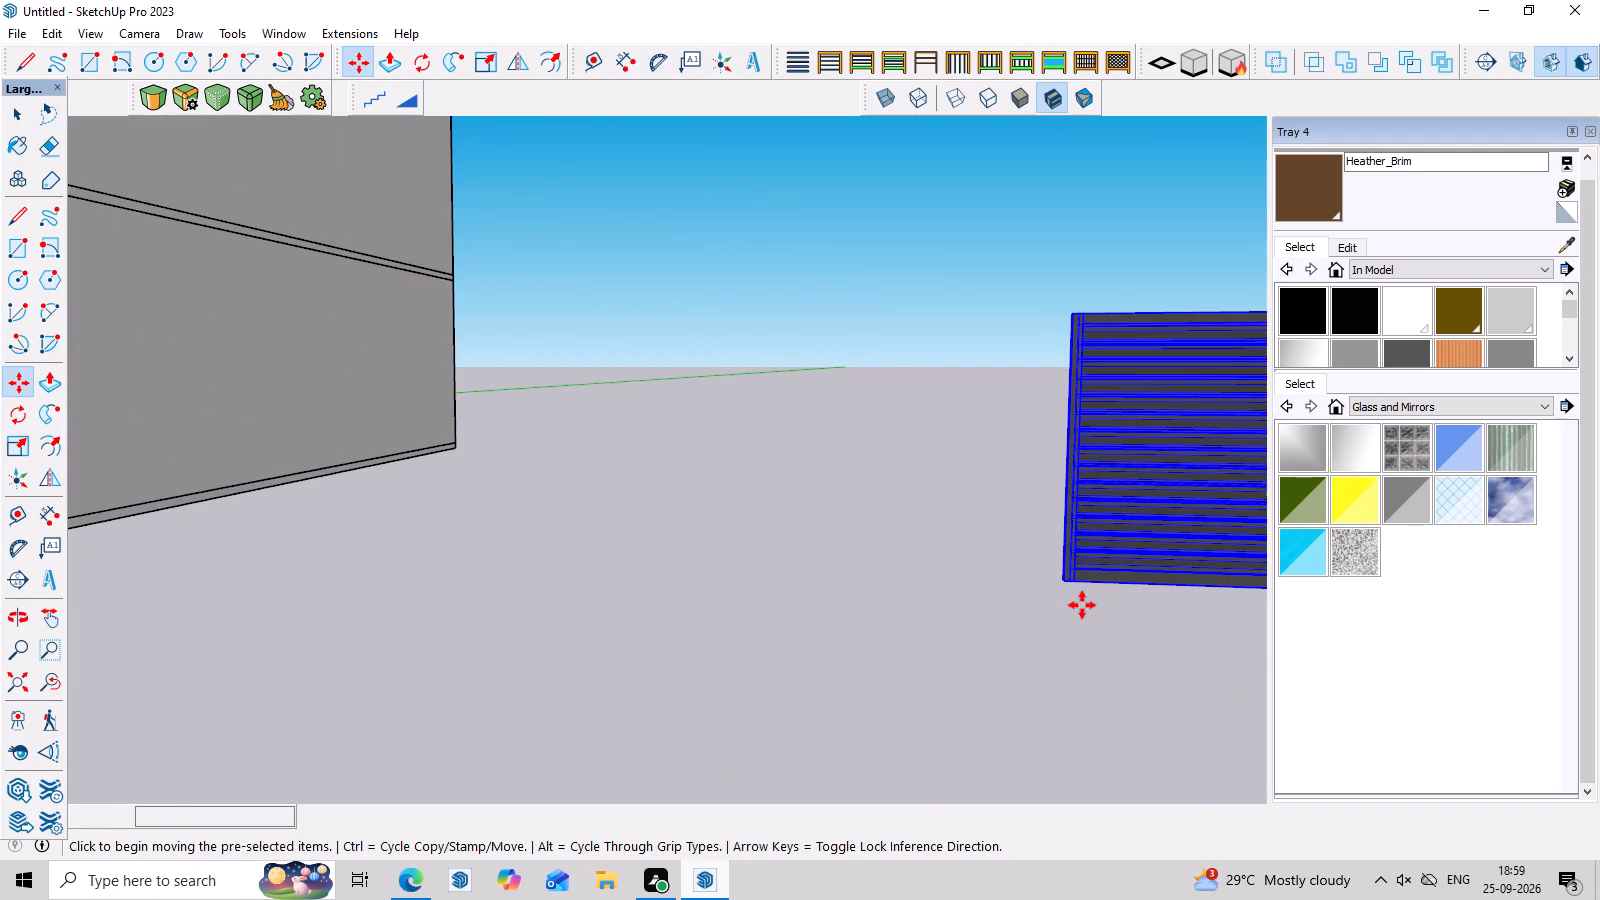
{"action": "scroll", "coordinate": [1103, 565], "scroll_direction": "up", "scroll_amount": 6}
{"action": "middle_click_drag", "start_coordinate": [1071, 609], "coordinate": [1084, 621]}
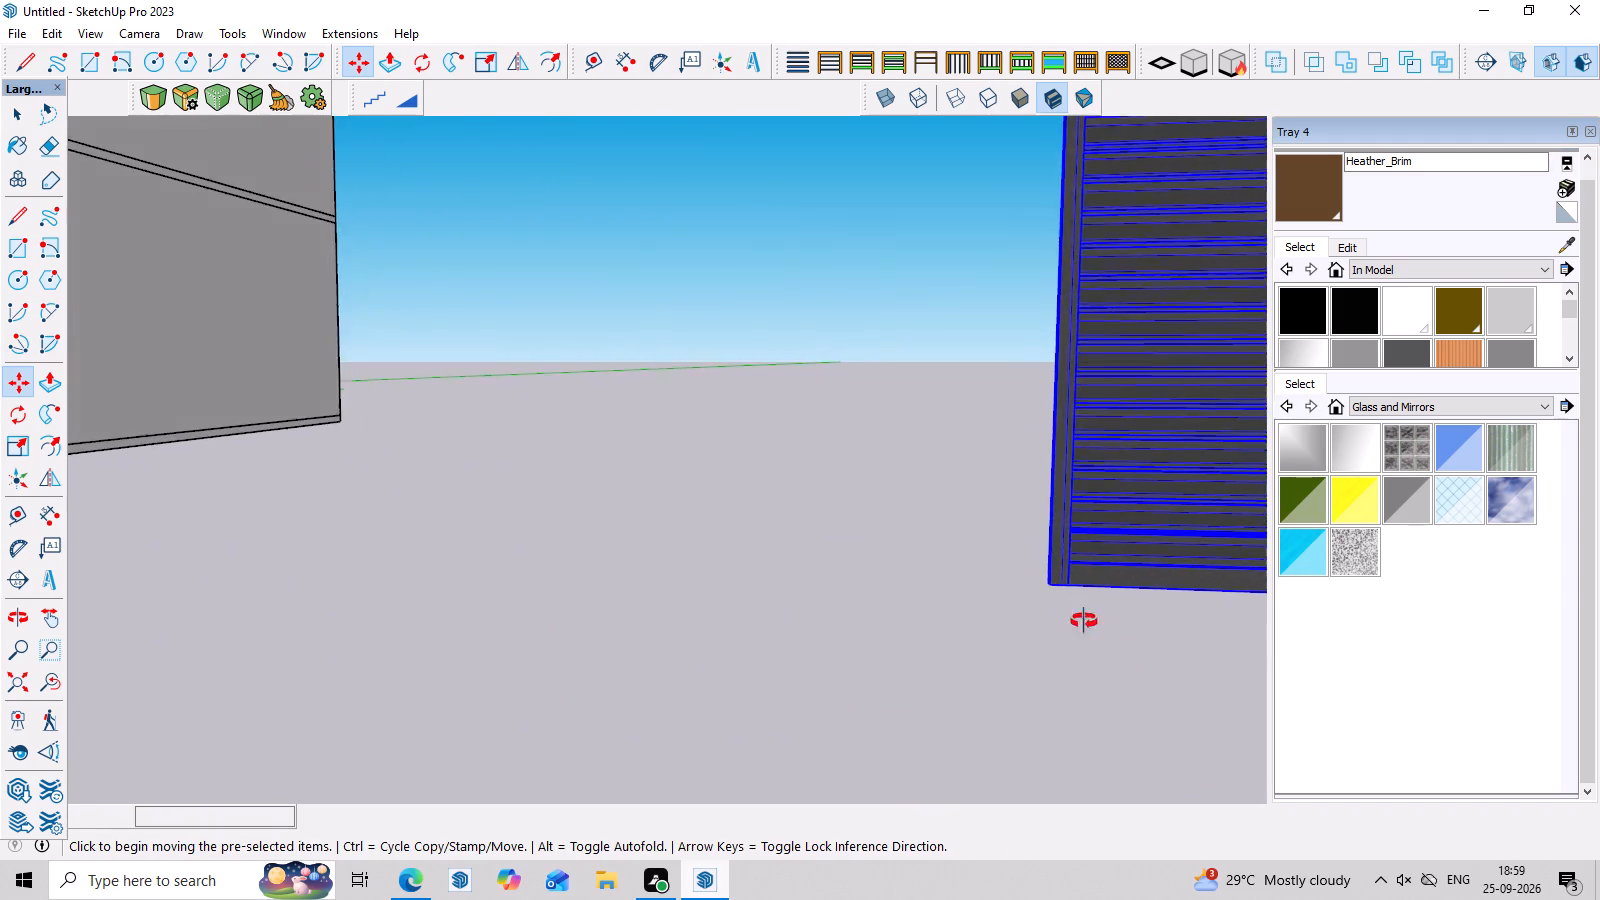
{"action": "middle_click_drag", "start_coordinate": [1084, 621], "coordinate": [1175, 669]}
{"action": "scroll", "coordinate": [1100, 606], "scroll_direction": "up", "scroll_amount": 4}
{"action": "left_click", "coordinate": [1018, 560]}
{"action": "scroll", "coordinate": [841, 681], "scroll_direction": "down", "scroll_amount": 6}
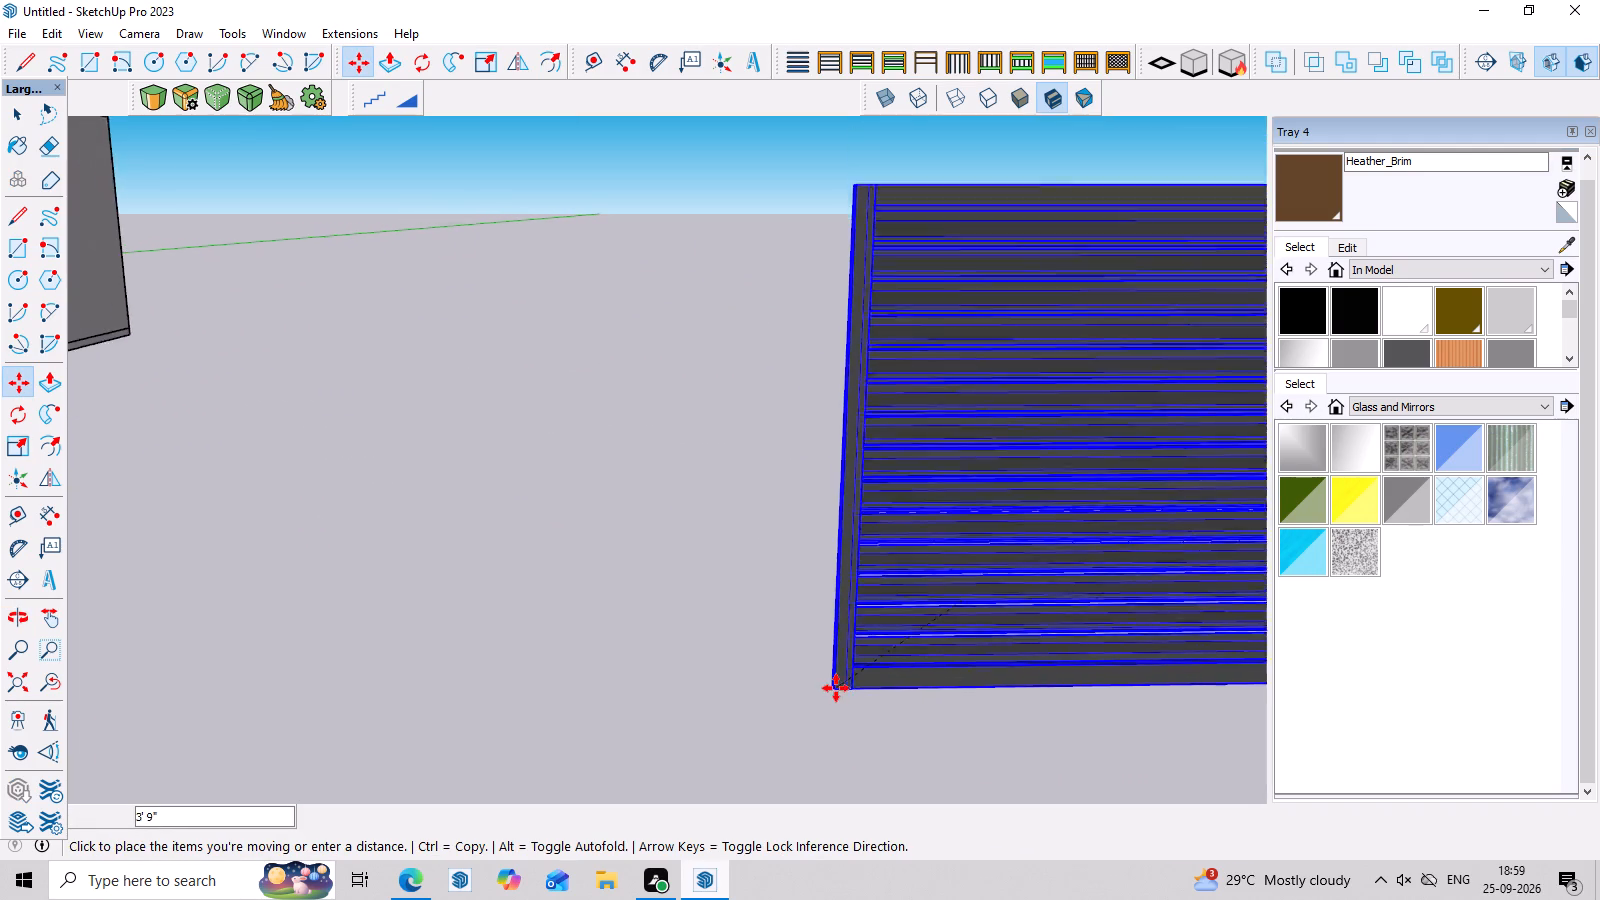
{"action": "scroll", "coordinate": [836, 688], "scroll_direction": "down", "scroll_amount": 19}
{"action": "scroll", "coordinate": [859, 672], "scroll_direction": "down", "scroll_amount": 12}
{"action": "scroll", "coordinate": [487, 779], "scroll_direction": "up", "scroll_amount": 9}
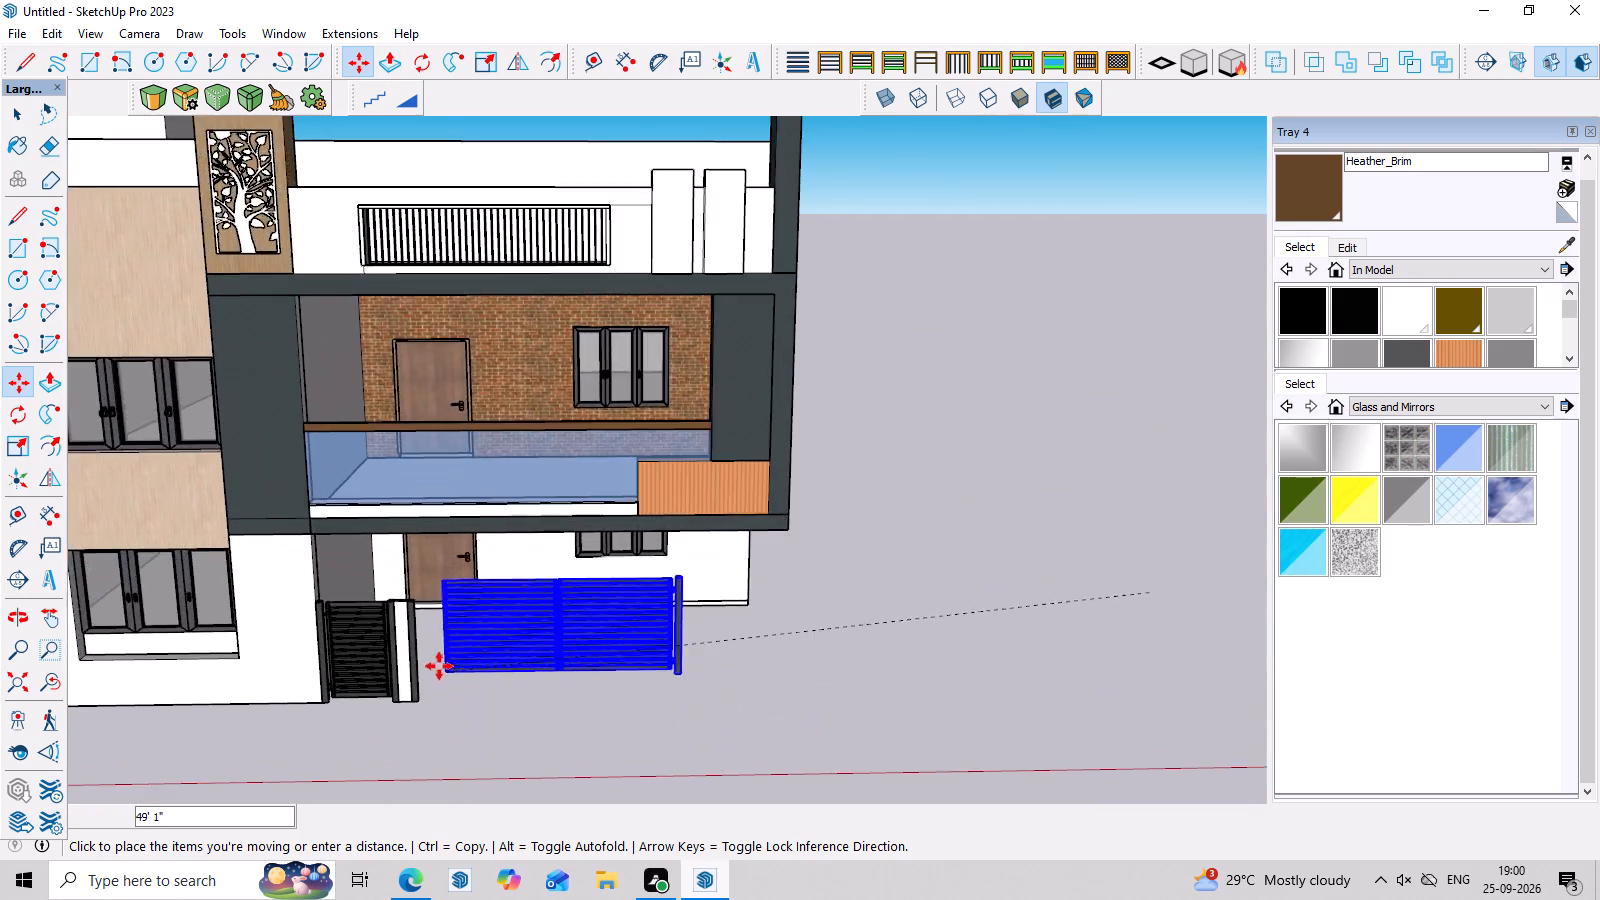
{"action": "scroll", "coordinate": [439, 666], "scroll_direction": "up", "scroll_amount": 8}
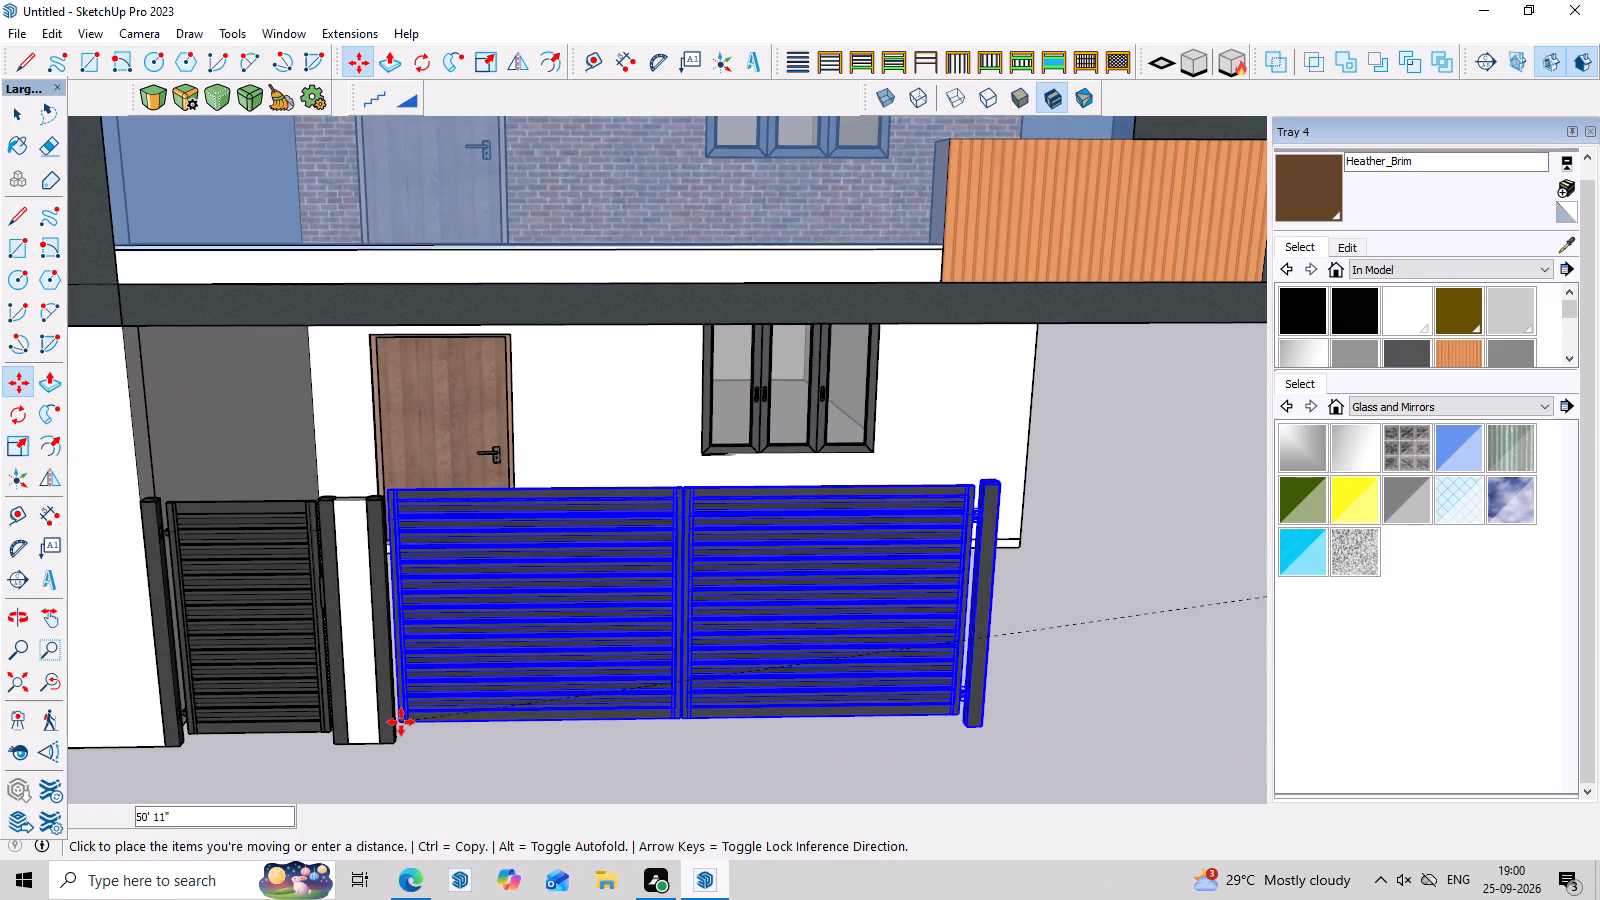
{"action": "scroll", "coordinate": [392, 728], "scroll_direction": "up", "scroll_amount": 6}
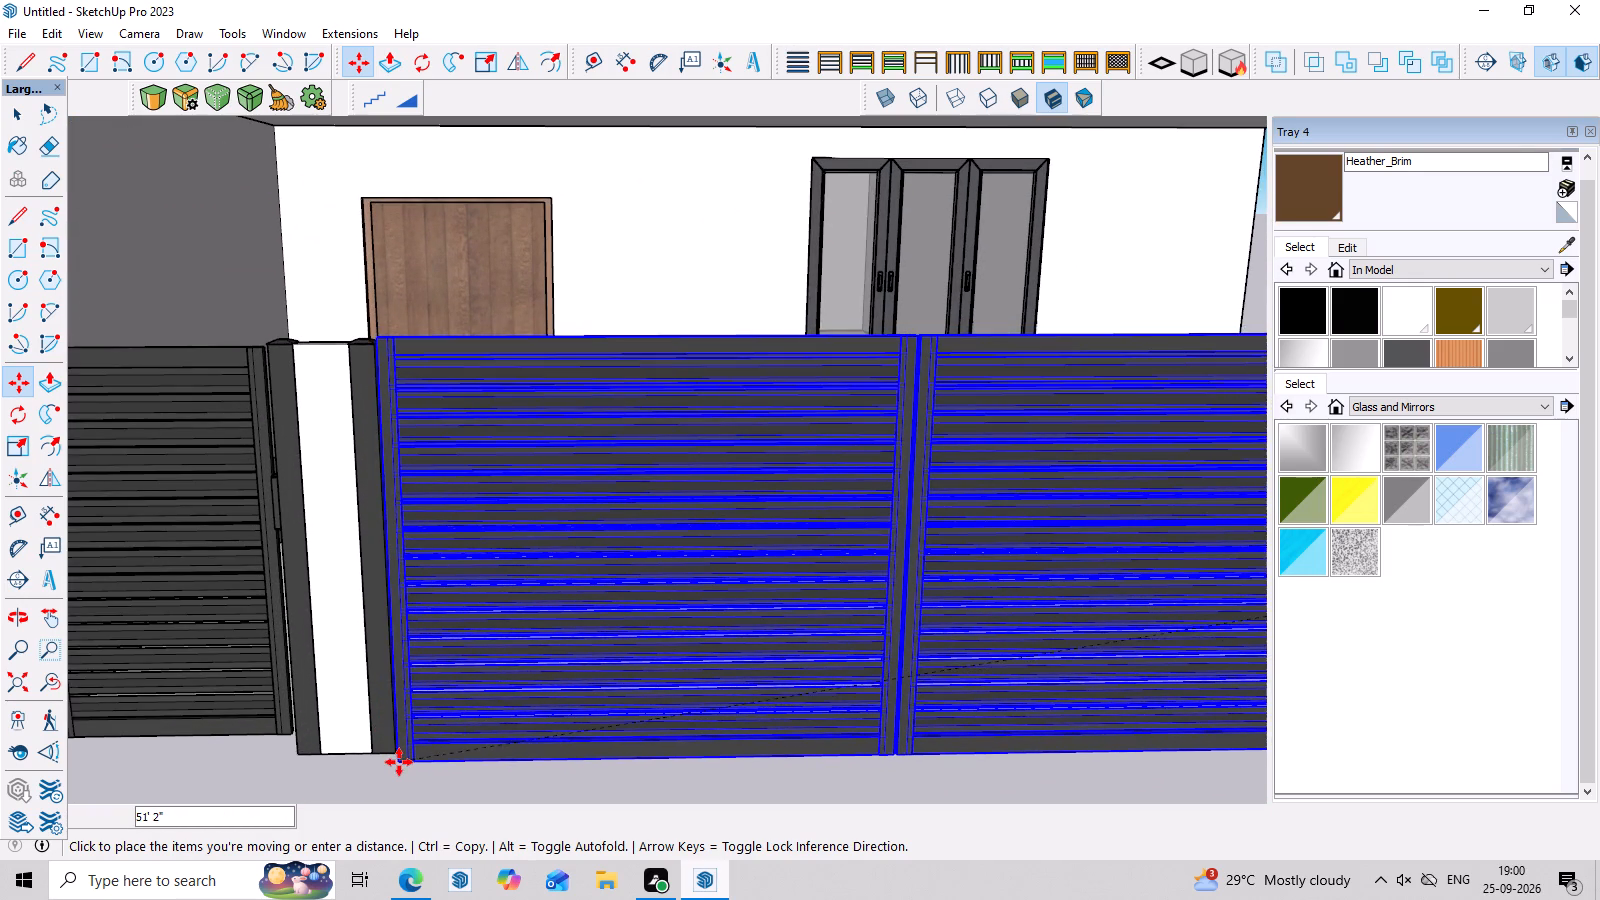
{"action": "left_click", "coordinate": [397, 733]}
Shift the wide gate about 1" by its top corner to meet the dark post beside the white pillar.
{"action": "middle_click_drag", "start_coordinate": [506, 320], "coordinate": [585, 493]}
{"action": "scroll", "coordinate": [401, 445], "scroll_direction": "up", "scroll_amount": 4}
{"action": "left_click", "coordinate": [380, 403]}
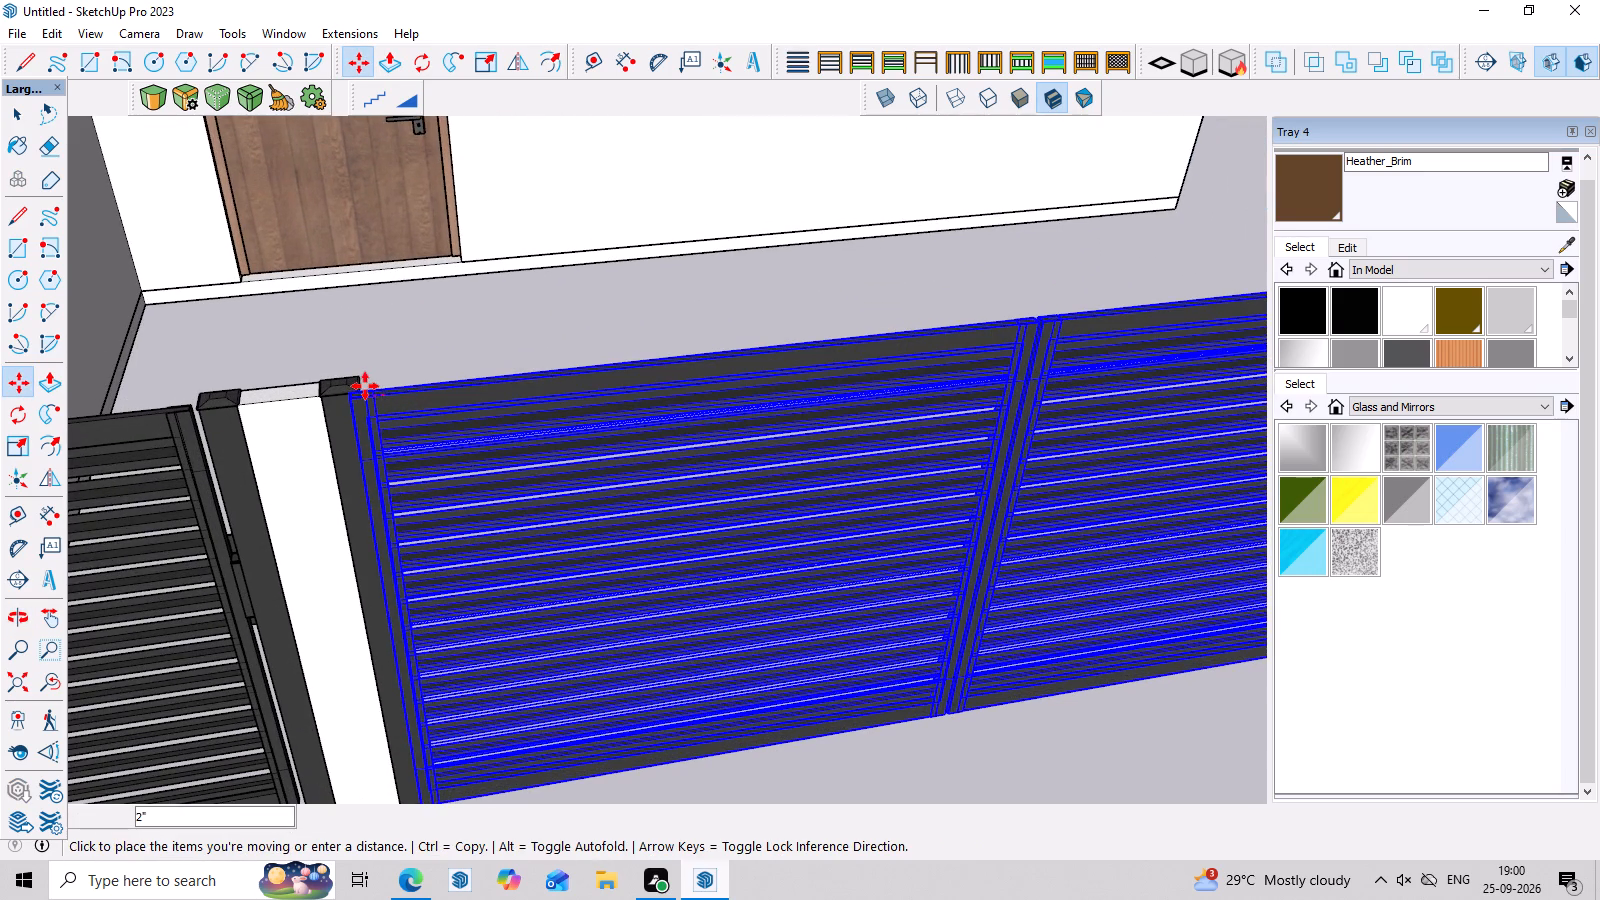
{"action": "left_click", "coordinate": [370, 385]}
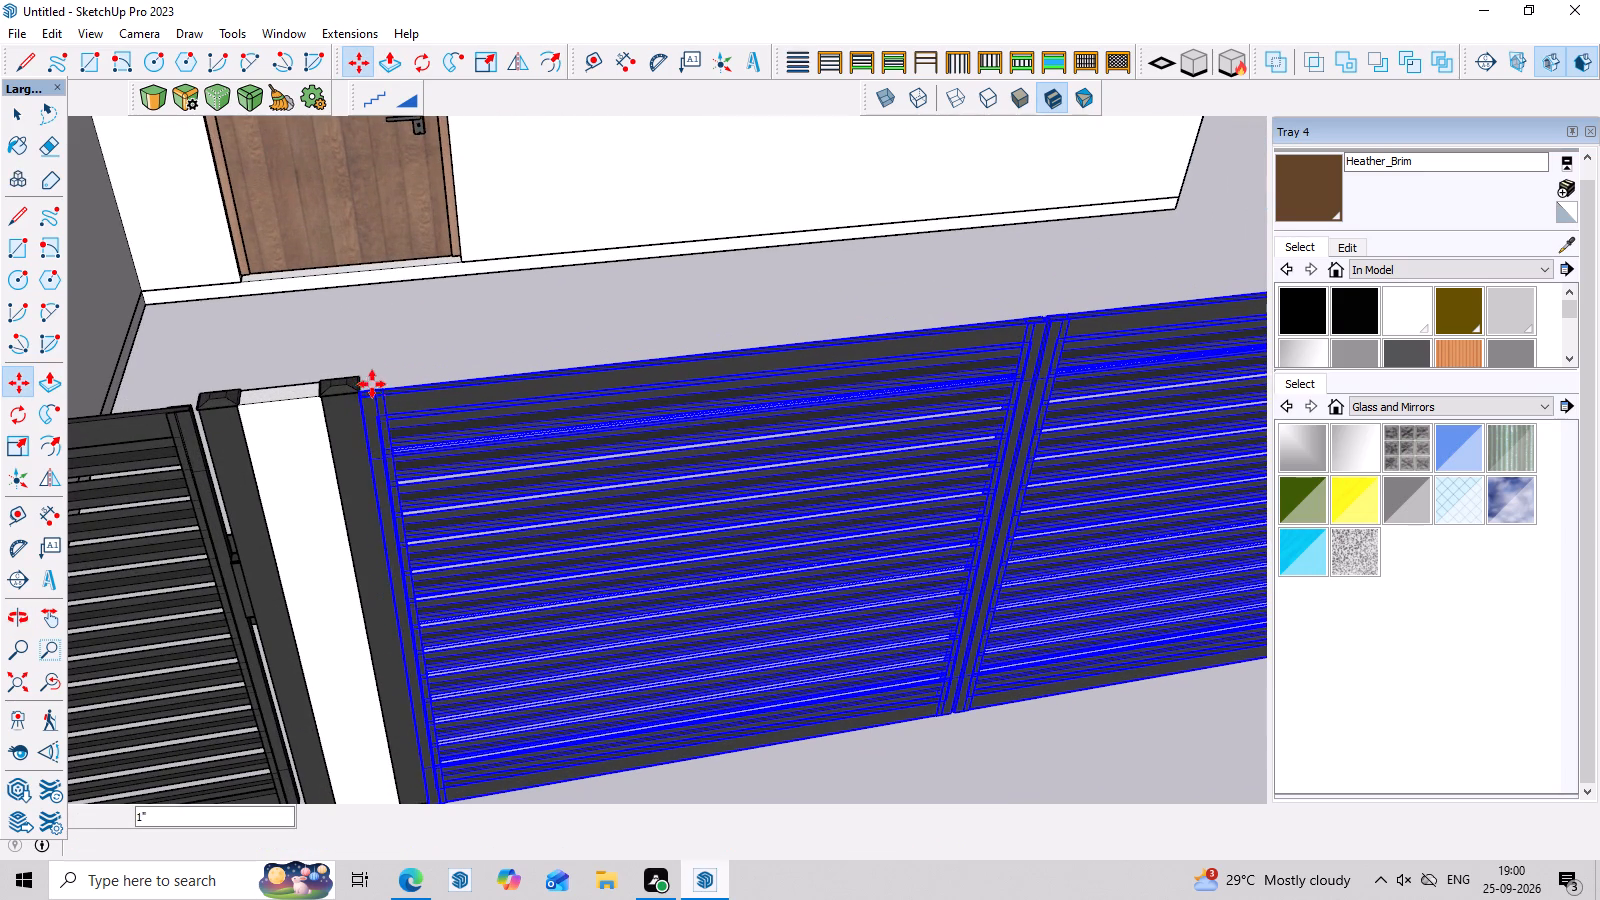
Move the wide gate about 8" back by its rear top corner to sit against the dark post's side face, and deselect it.
{"action": "middle_click_drag", "start_coordinate": [397, 373], "coordinate": [226, 588]}
{"action": "scroll", "coordinate": [413, 363], "scroll_direction": "up", "scroll_amount": 7}
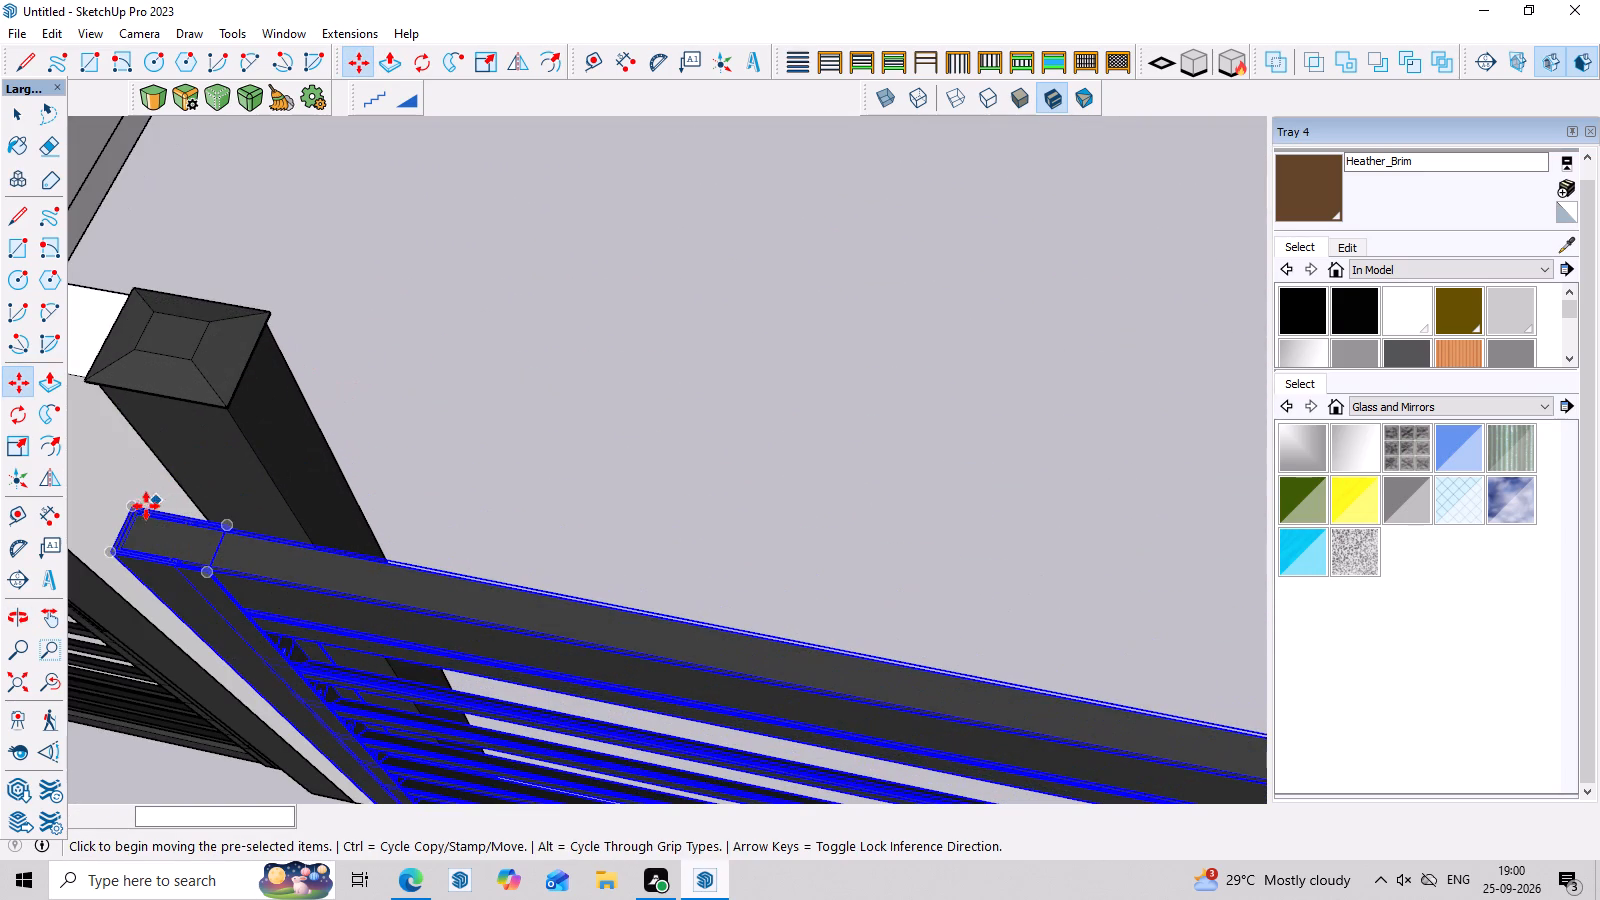
{"action": "left_click", "coordinate": [138, 508]}
{"action": "left_click", "coordinate": [262, 358]}
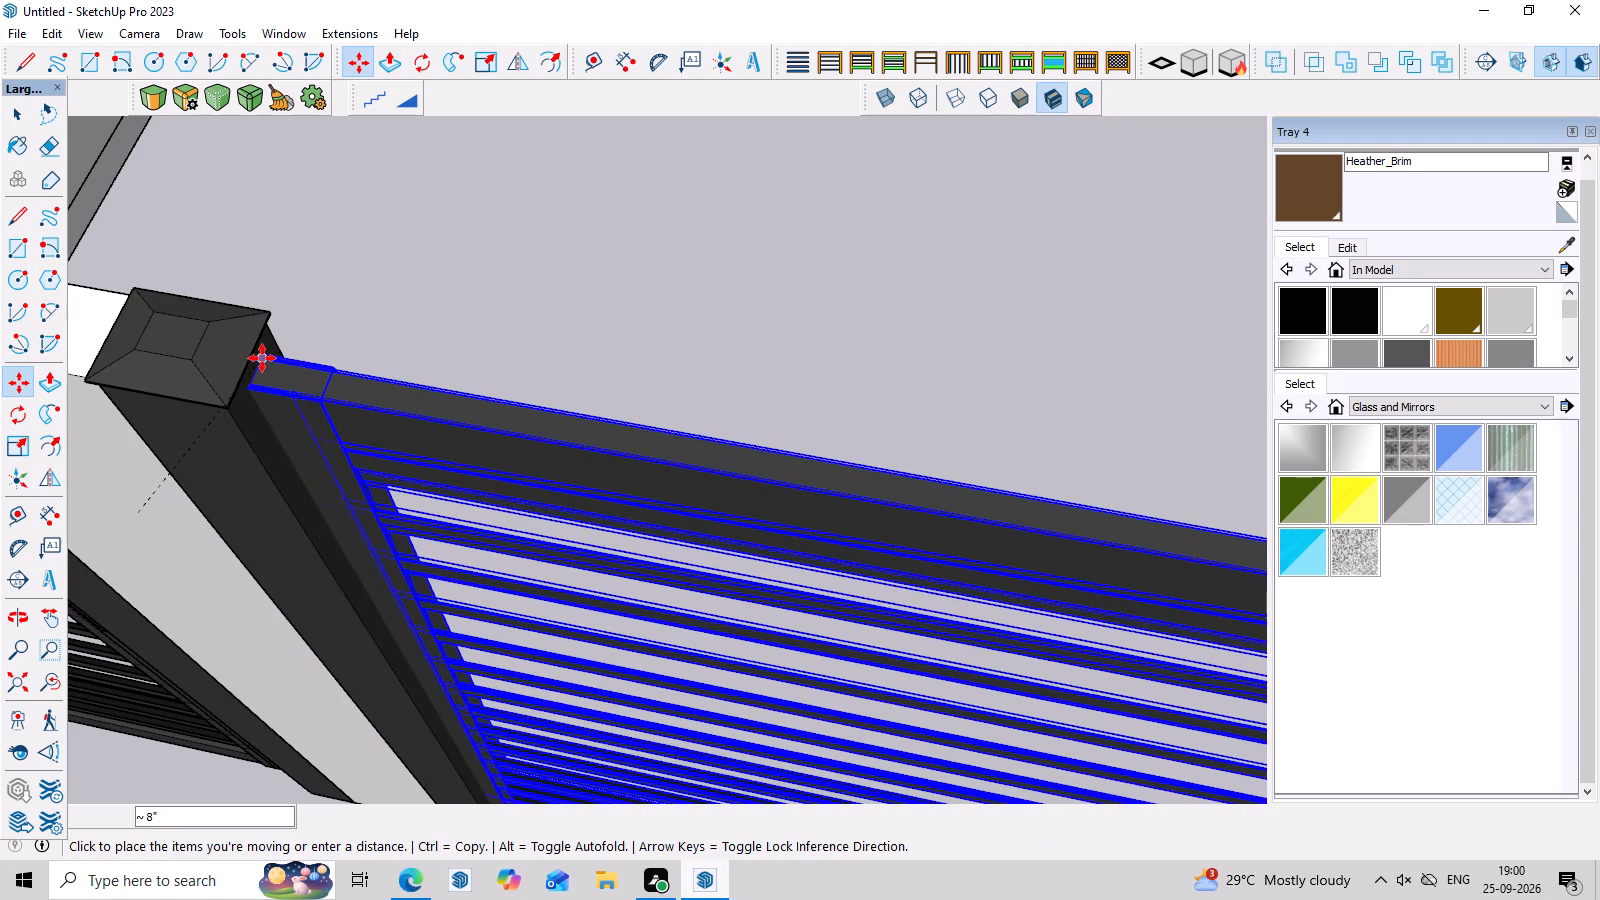
{"action": "scroll", "coordinate": [295, 494], "scroll_direction": "down", "scroll_amount": 12}
{"action": "middle_click_drag", "start_coordinate": [668, 548], "coordinate": [822, 304]}
{"action": "scroll", "coordinate": [753, 346], "scroll_direction": "down", "scroll_amount": 2}
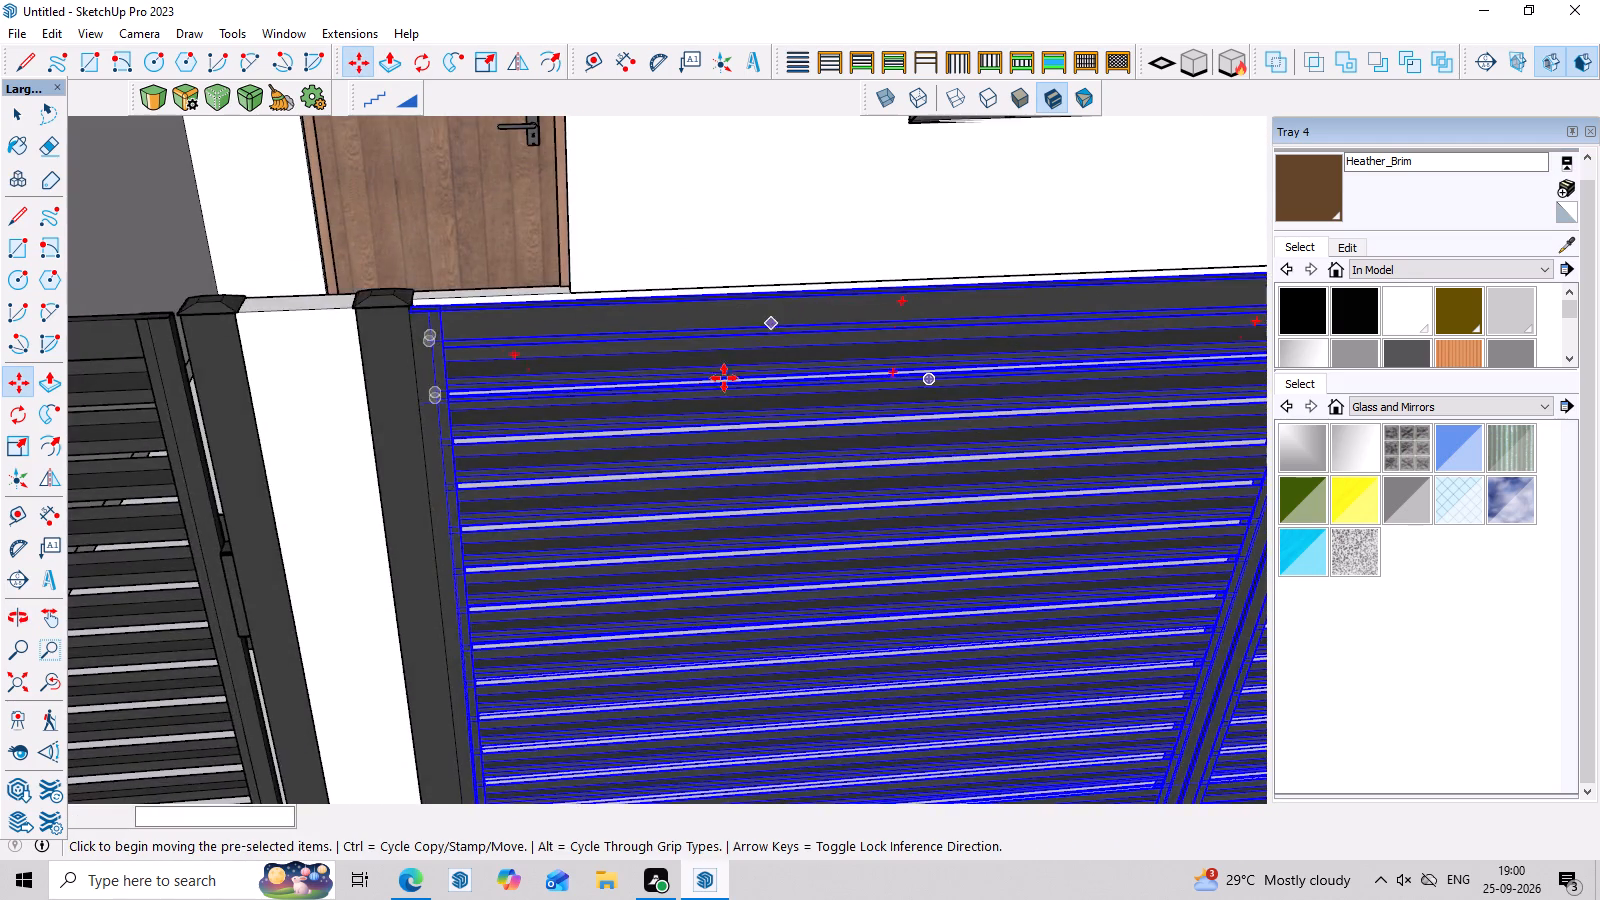
{"action": "scroll", "coordinate": [724, 378], "scroll_direction": "down", "scroll_amount": 13}
{"action": "scroll", "coordinate": [626, 582], "scroll_direction": "down", "scroll_amount": 8}
{"action": "middle_click_drag", "start_coordinate": [852, 681], "coordinate": [861, 655]}
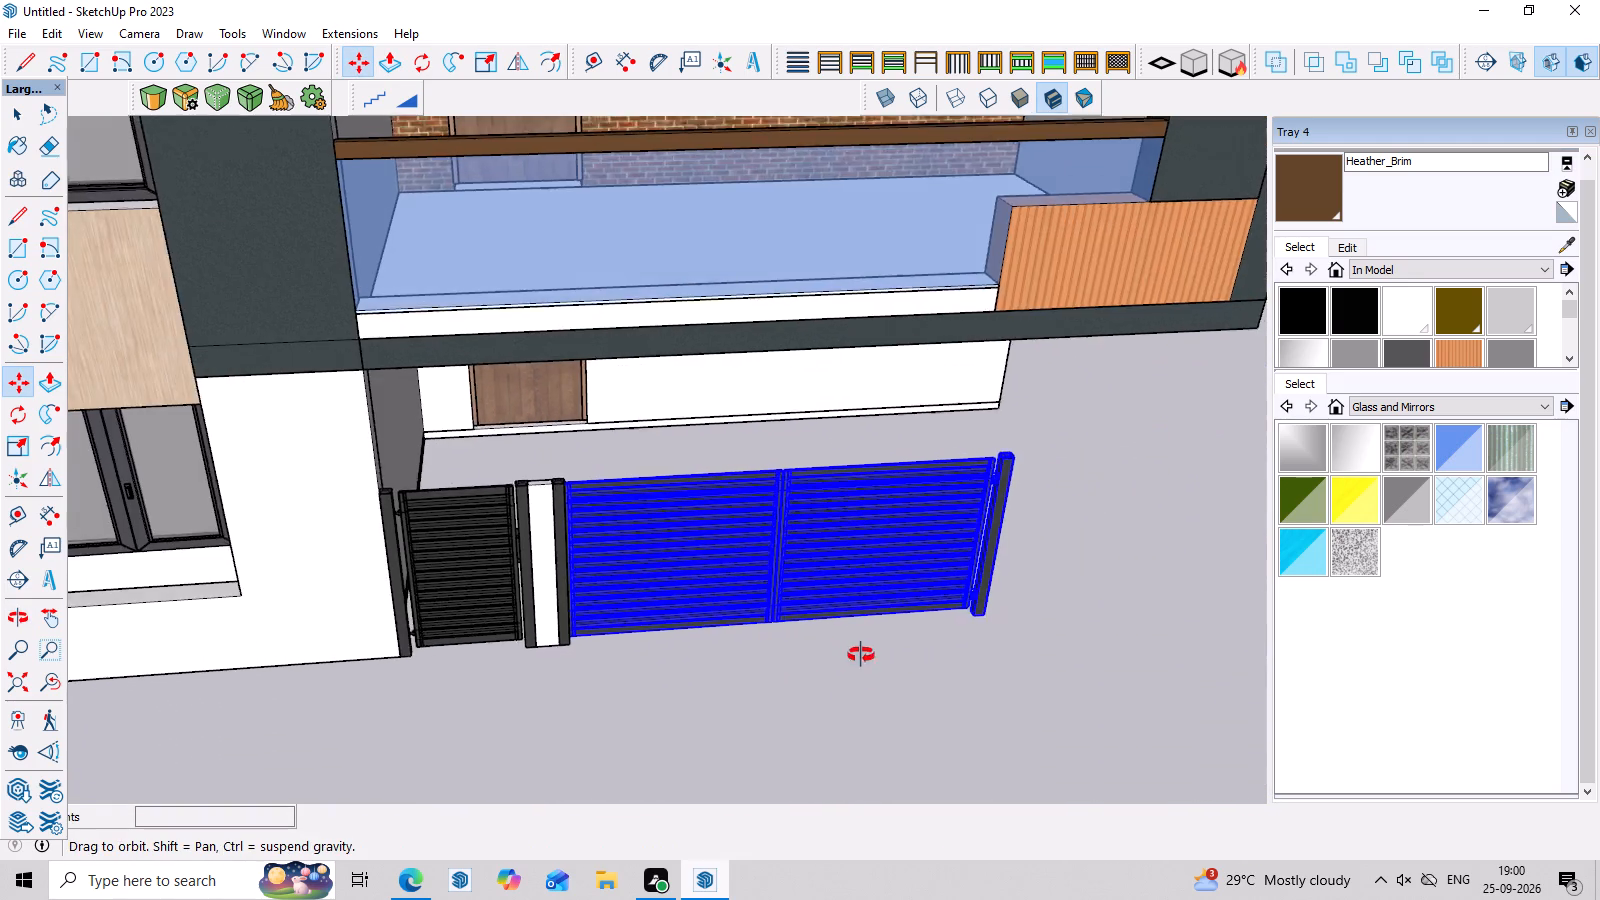
{"action": "middle_click_drag", "start_coordinate": [861, 655], "coordinate": [731, 420]}
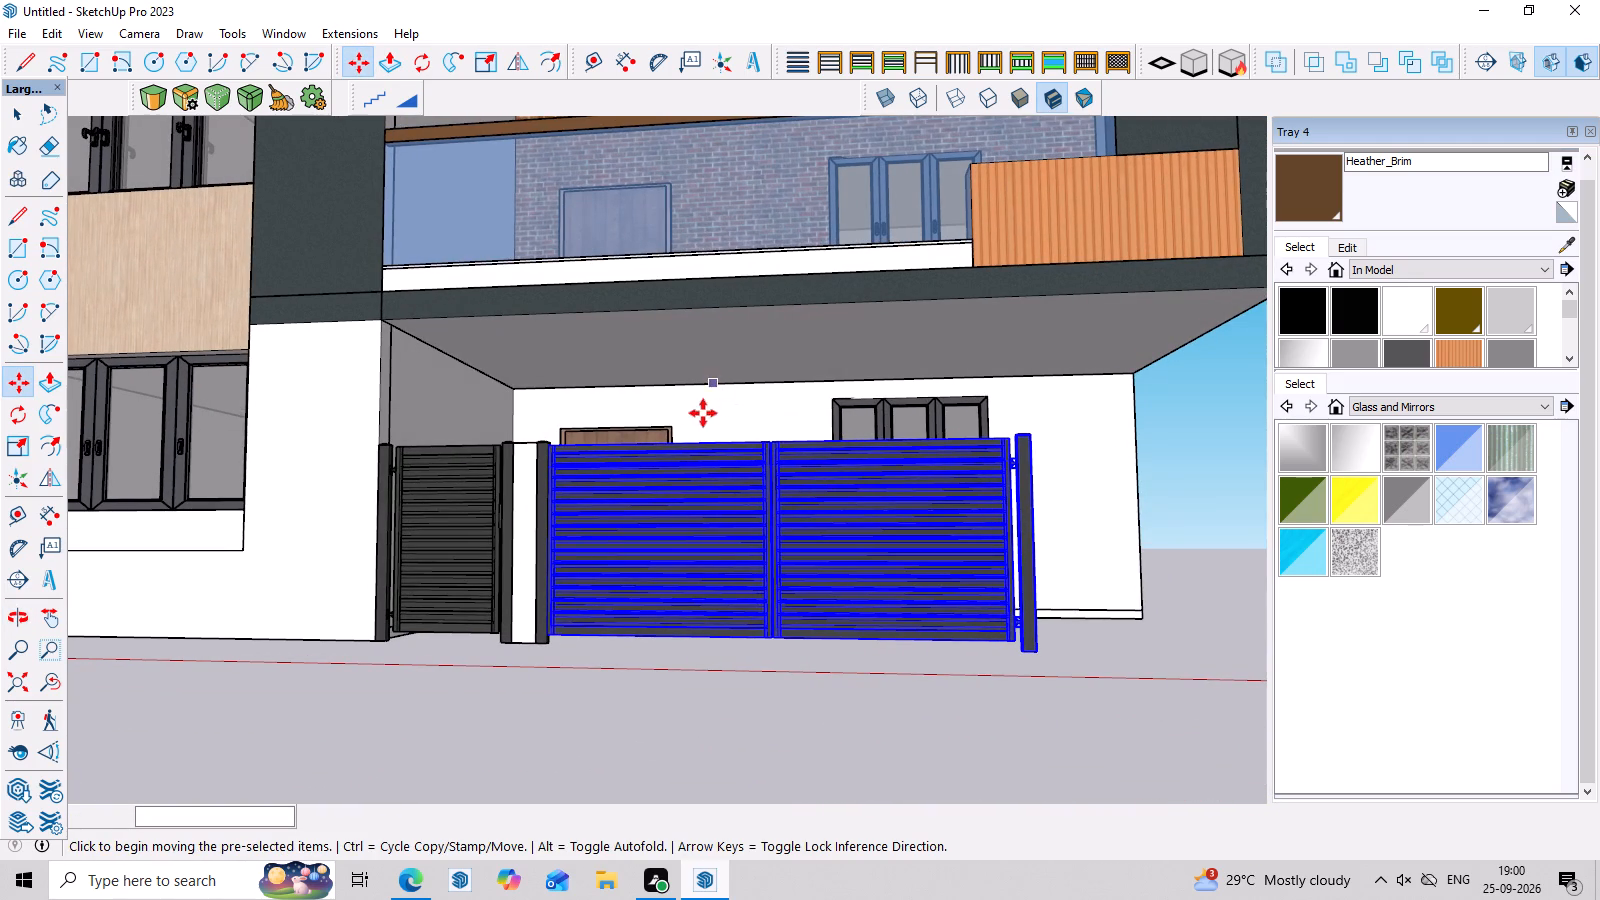
{"action": "key", "text": "space"}
{"action": "scroll", "coordinate": [956, 664], "scroll_direction": "down", "scroll_amount": 3}
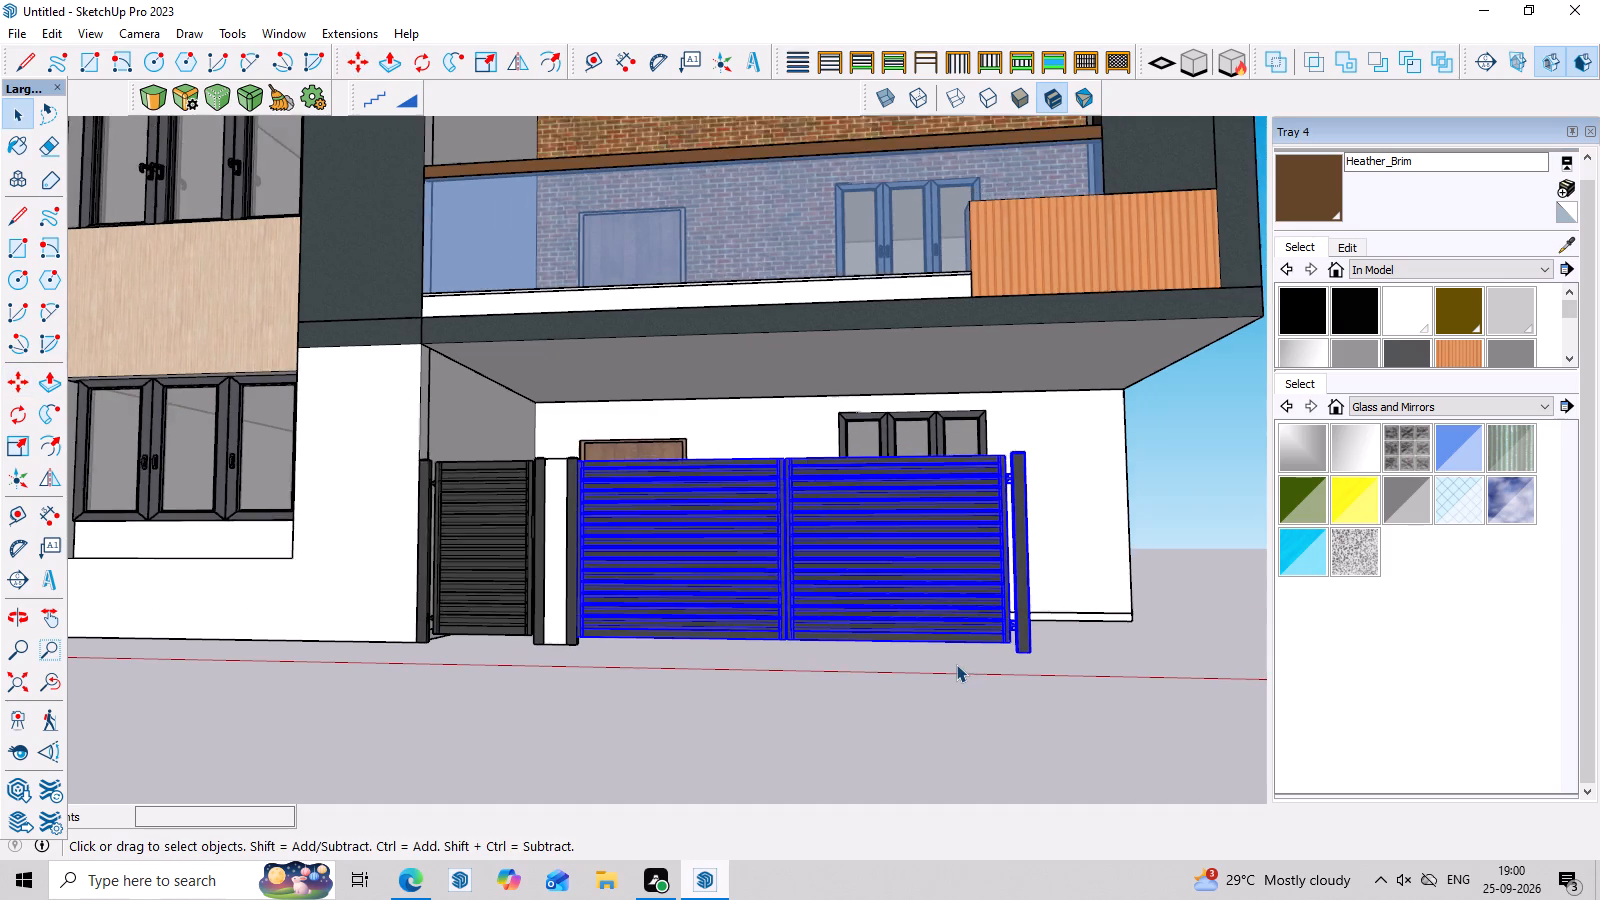
{"action": "scroll", "coordinate": [956, 664], "scroll_direction": "down", "scroll_amount": 3}
{"action": "left_click", "coordinate": [917, 722]}
Examine the gated front and the open end between the gate's end post and the house wall from several angles.
{"action": "scroll", "coordinate": [720, 746], "scroll_direction": "down", "scroll_amount": 8}
{"action": "middle_click_drag", "start_coordinate": [750, 764], "coordinate": [764, 803]}
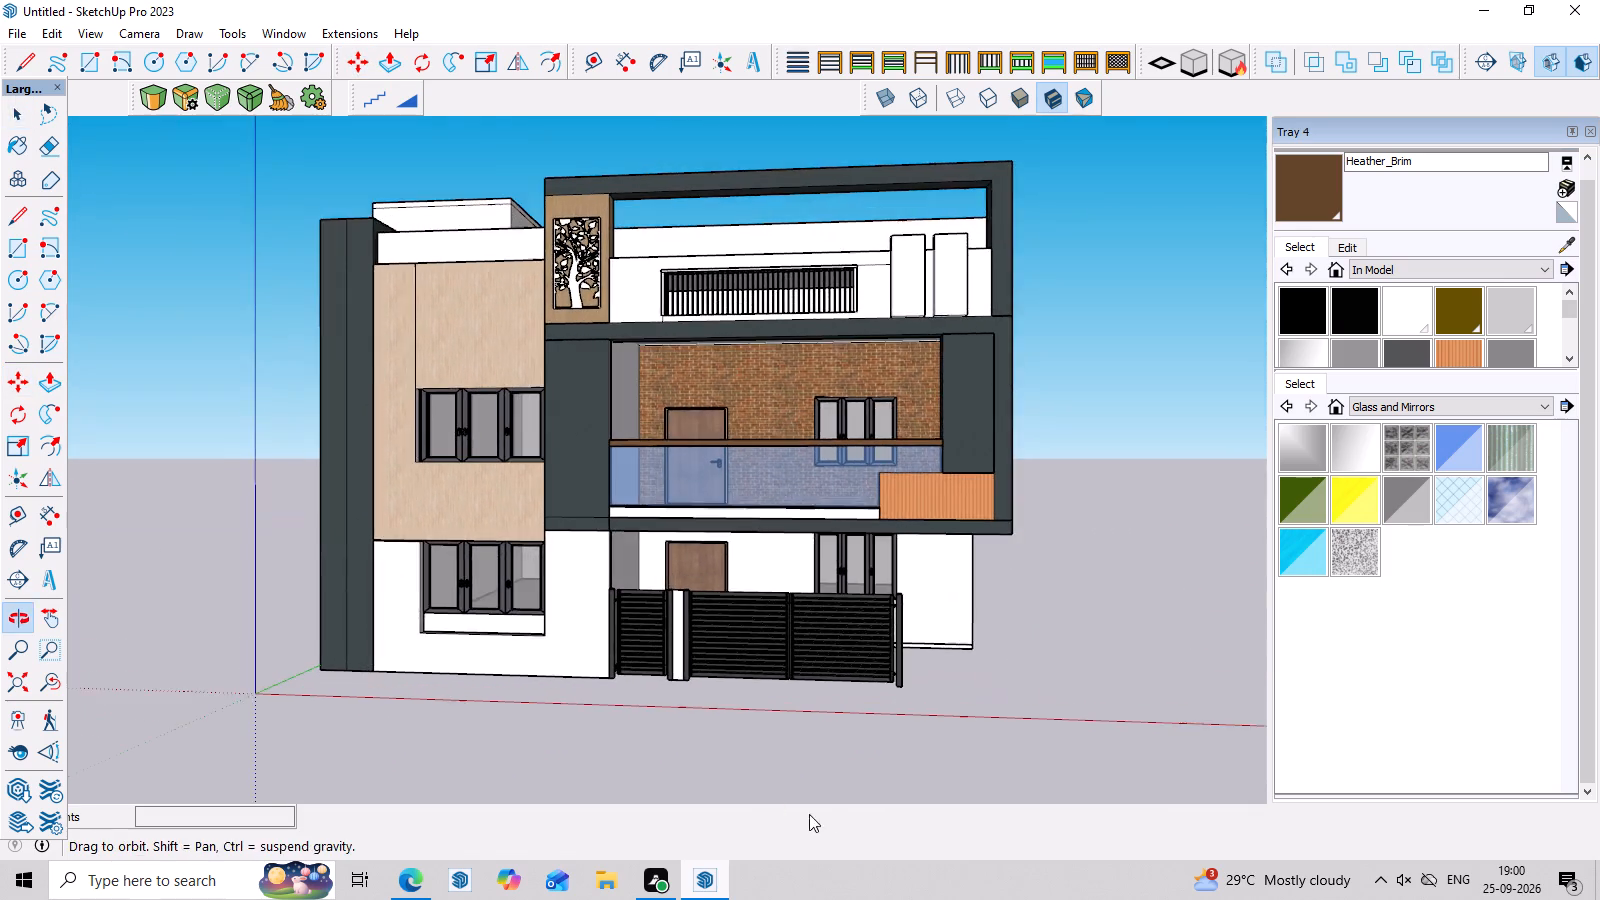
{"action": "scroll", "coordinate": [922, 771], "scroll_direction": "up", "scroll_amount": 7}
{"action": "middle_click_drag", "start_coordinate": [1124, 713], "coordinate": [1196, 652]}
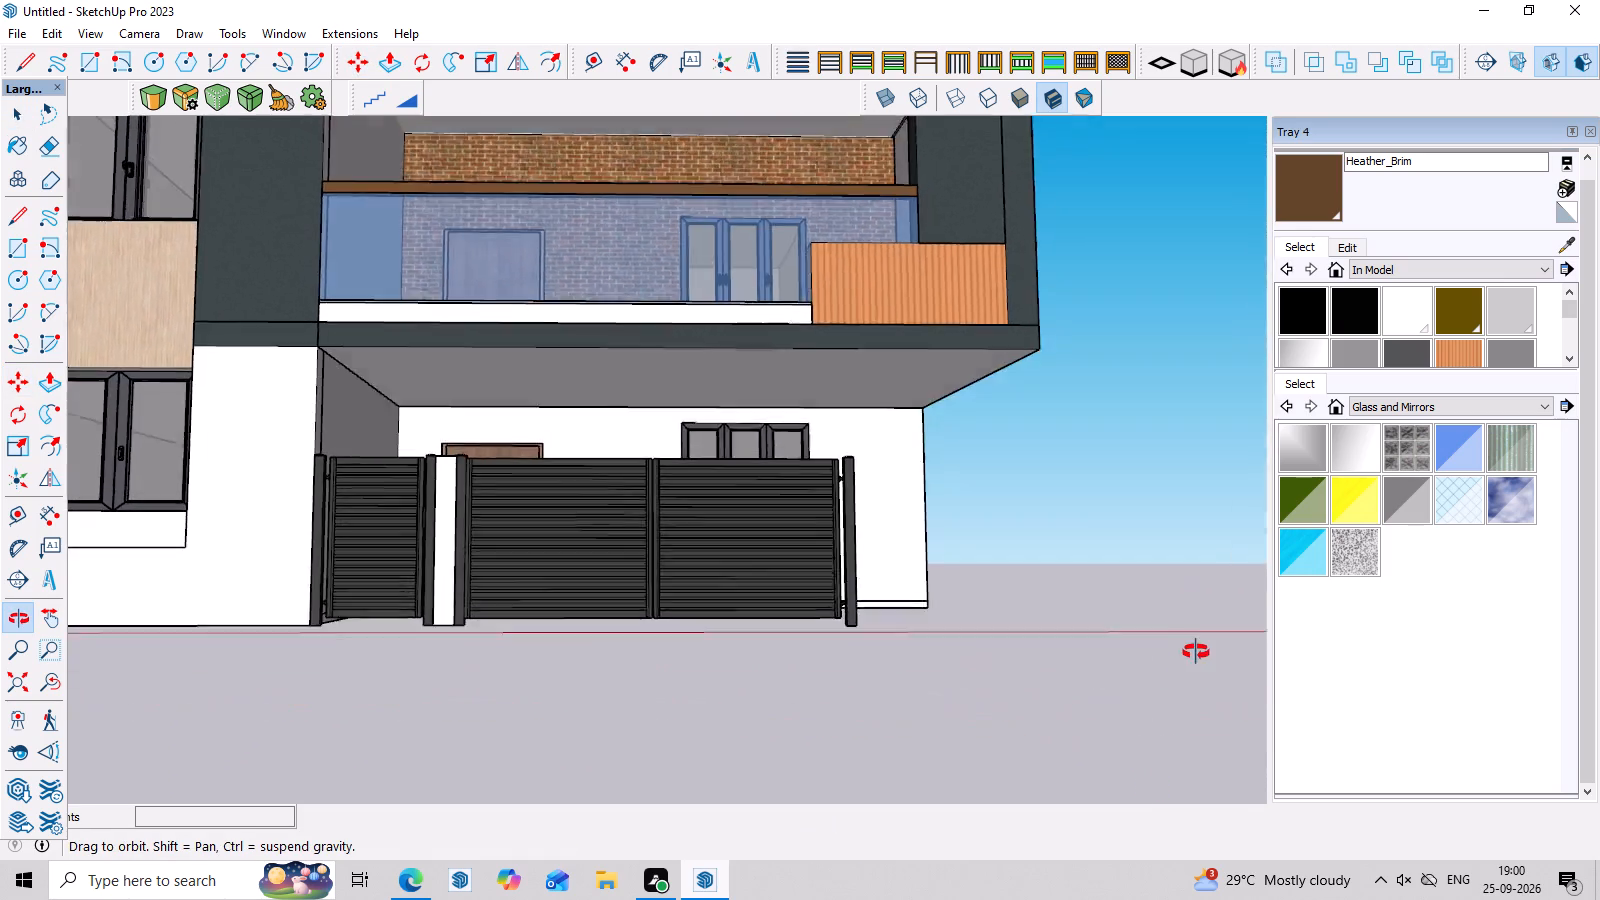
{"action": "middle_click_drag", "start_coordinate": [1196, 652], "coordinate": [396, 643]}
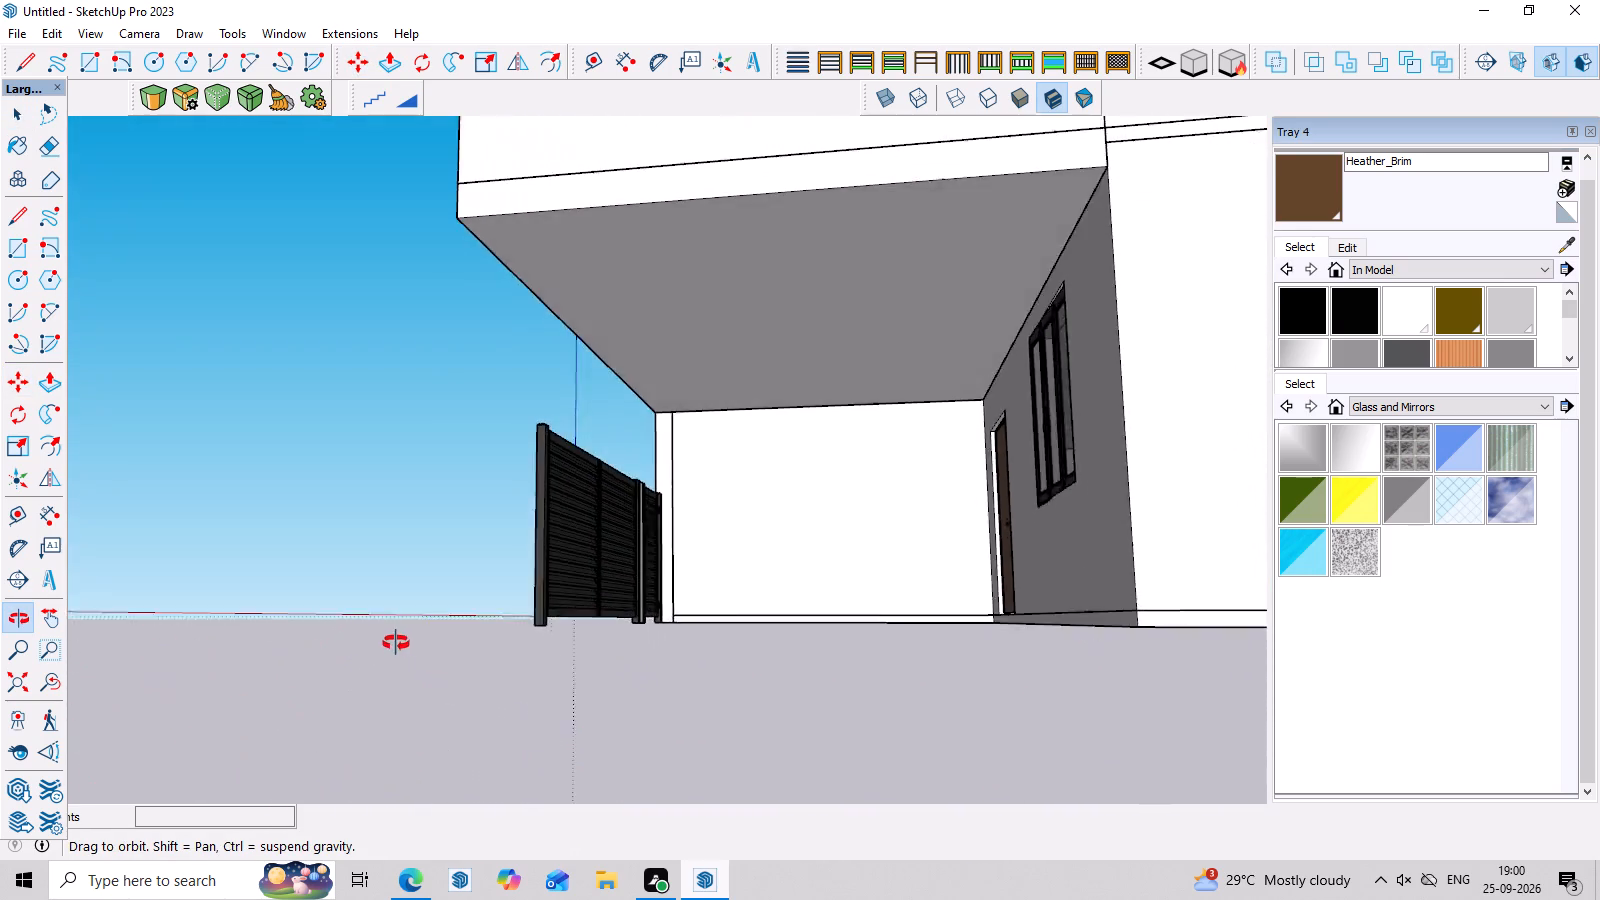
{"action": "middle_click_drag", "start_coordinate": [396, 643], "coordinate": [1189, 753]}
{"action": "scroll", "coordinate": [839, 677], "scroll_direction": "up", "scroll_amount": 7}
{"action": "middle_click_drag", "start_coordinate": [980, 508], "coordinate": [870, 479]}
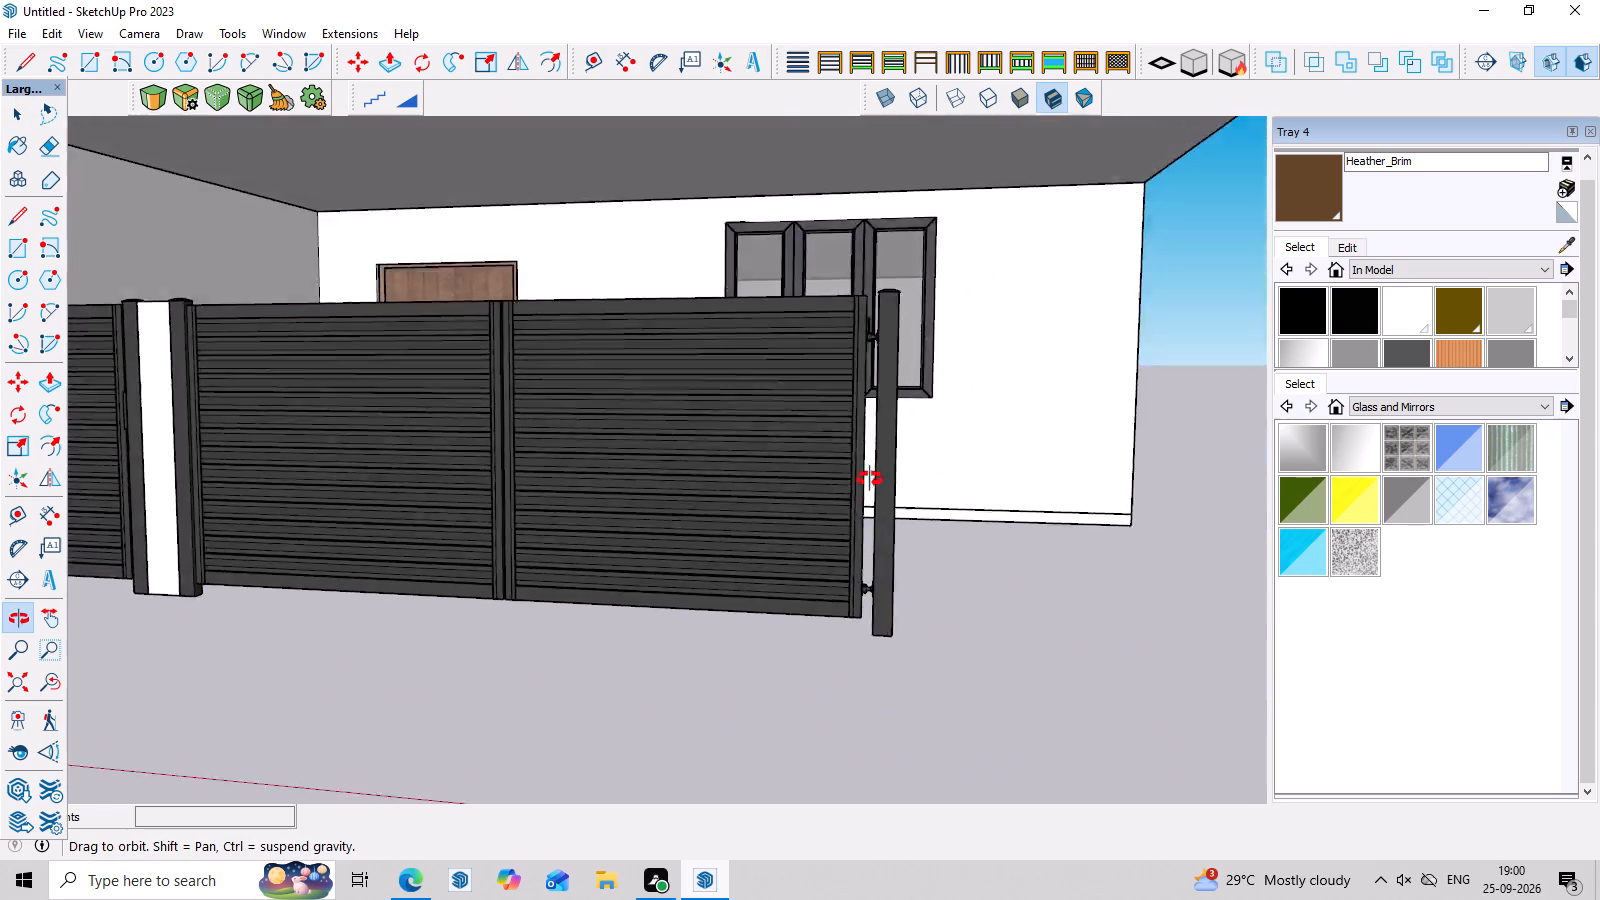
{"action": "middle_click_drag", "start_coordinate": [870, 479], "coordinate": [487, 620]}
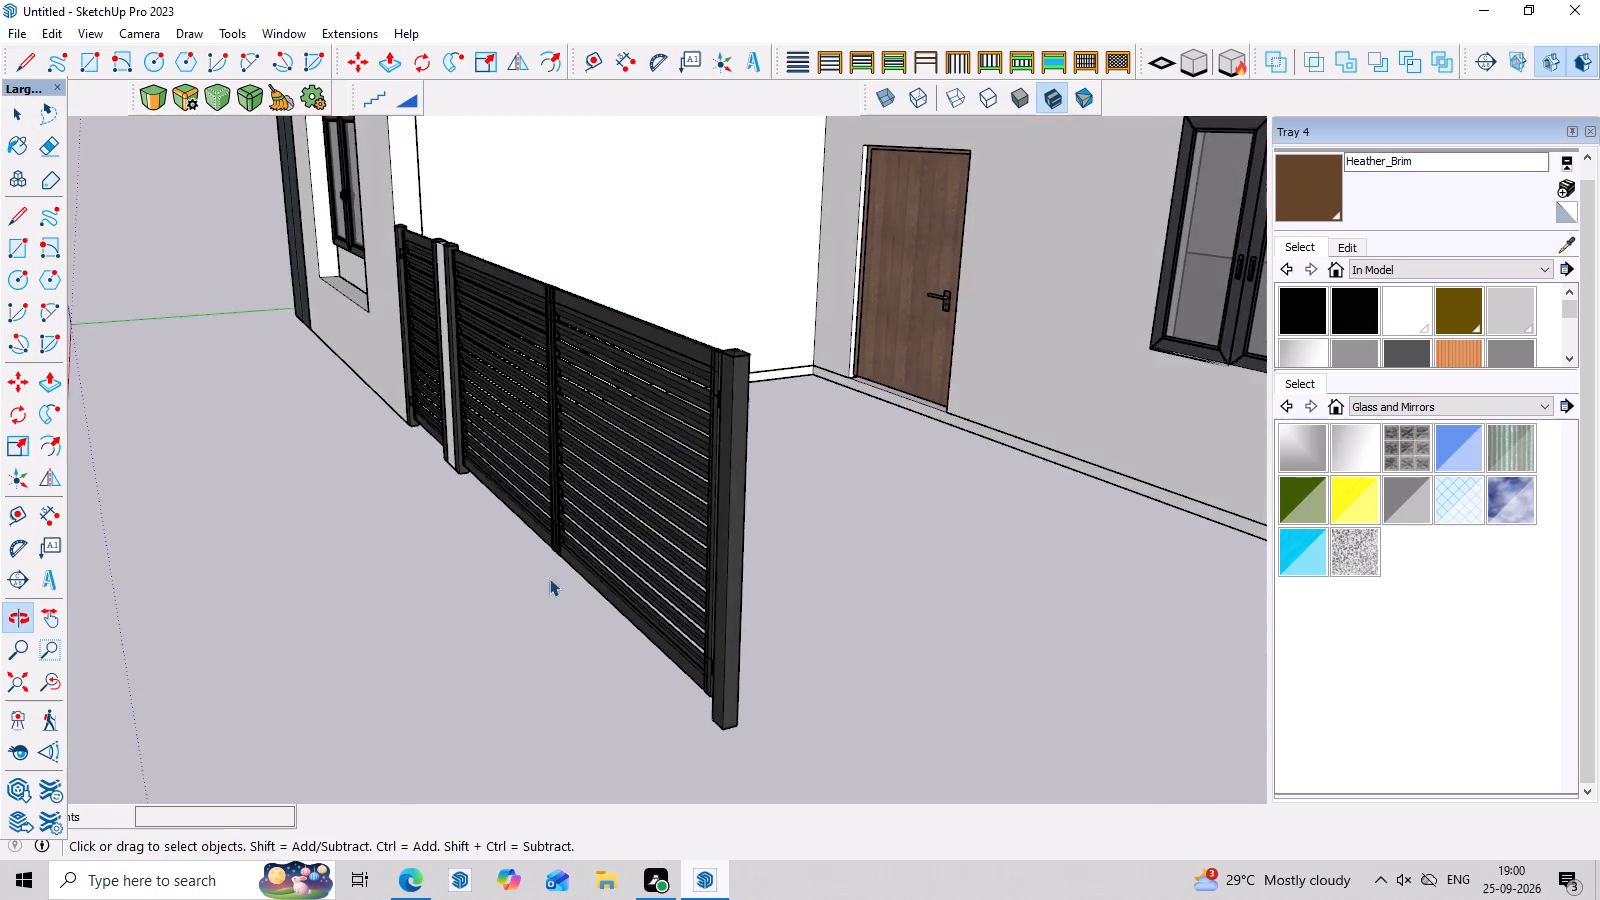
{"action": "scroll", "coordinate": [695, 538], "scroll_direction": "down", "scroll_amount": 8}
{"action": "scroll", "coordinate": [1244, 591], "scroll_direction": "up", "scroll_amount": 3}
{"action": "middle_click_drag", "start_coordinate": [1206, 612], "coordinate": [1358, 567]}
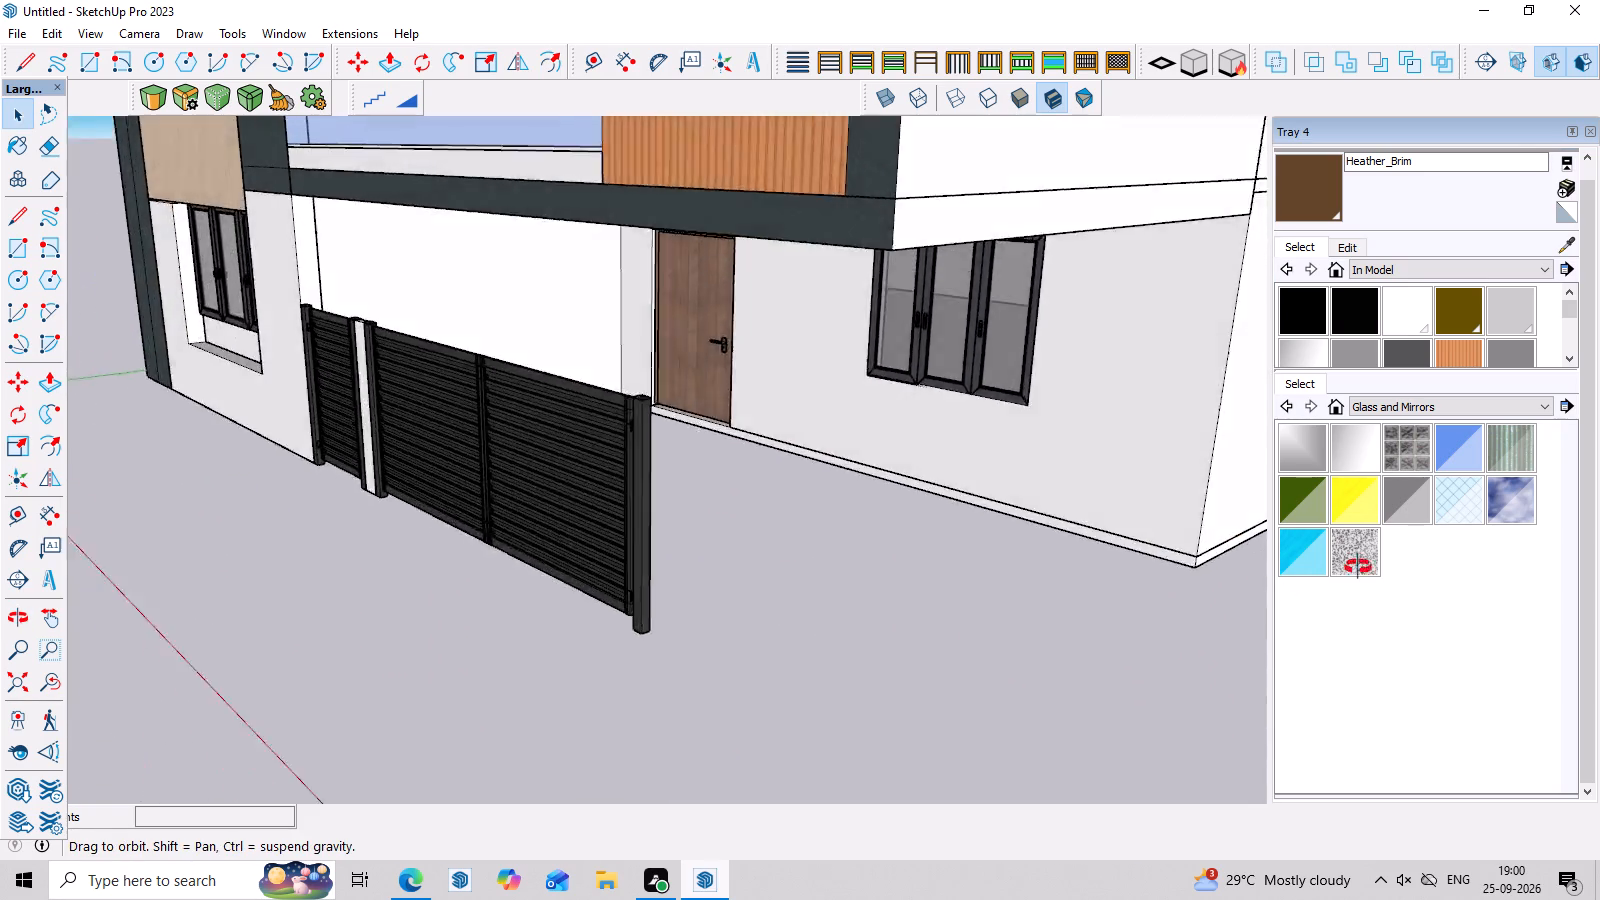
{"action": "middle_click_drag", "start_coordinate": [1358, 567], "coordinate": [1404, 498]}
{"action": "scroll", "coordinate": [1227, 389], "scroll_direction": "up", "scroll_amount": 3}
{"action": "middle_click_drag", "start_coordinate": [1153, 410], "coordinate": [1286, 460]}
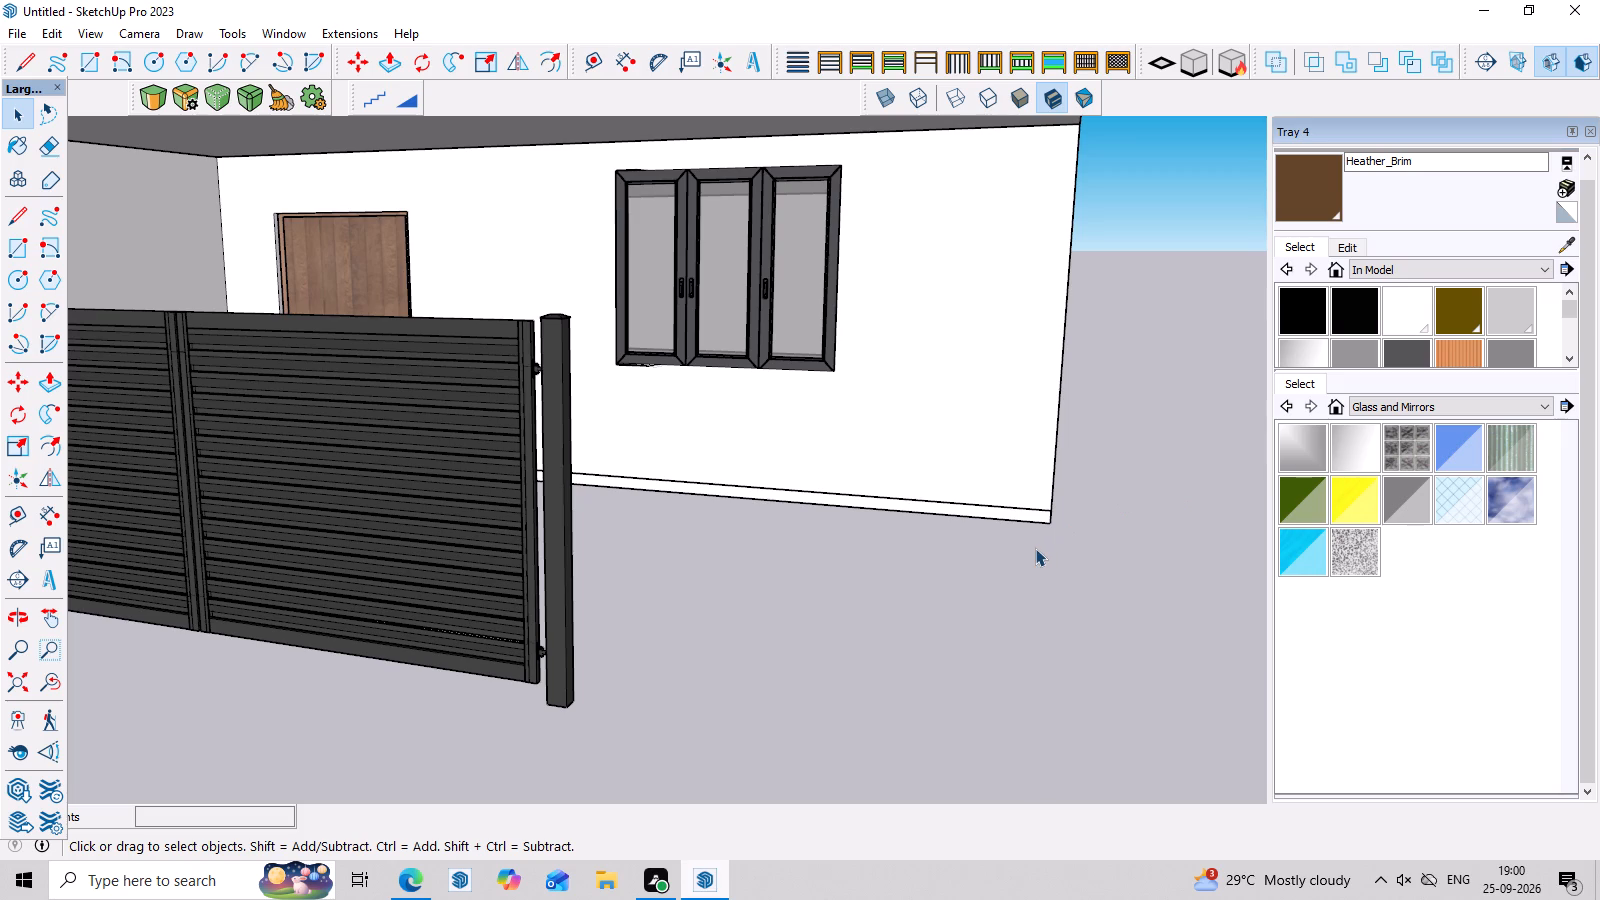
{"action": "scroll", "coordinate": [1041, 300], "scroll_direction": "down", "scroll_amount": 2}
Draw a rectangle about 7" wide and 9' 9" high at the outer end of the ground-floor wall with the door and window.
{"action": "middle_click_drag", "start_coordinate": [1062, 317], "coordinate": [1100, 241]}
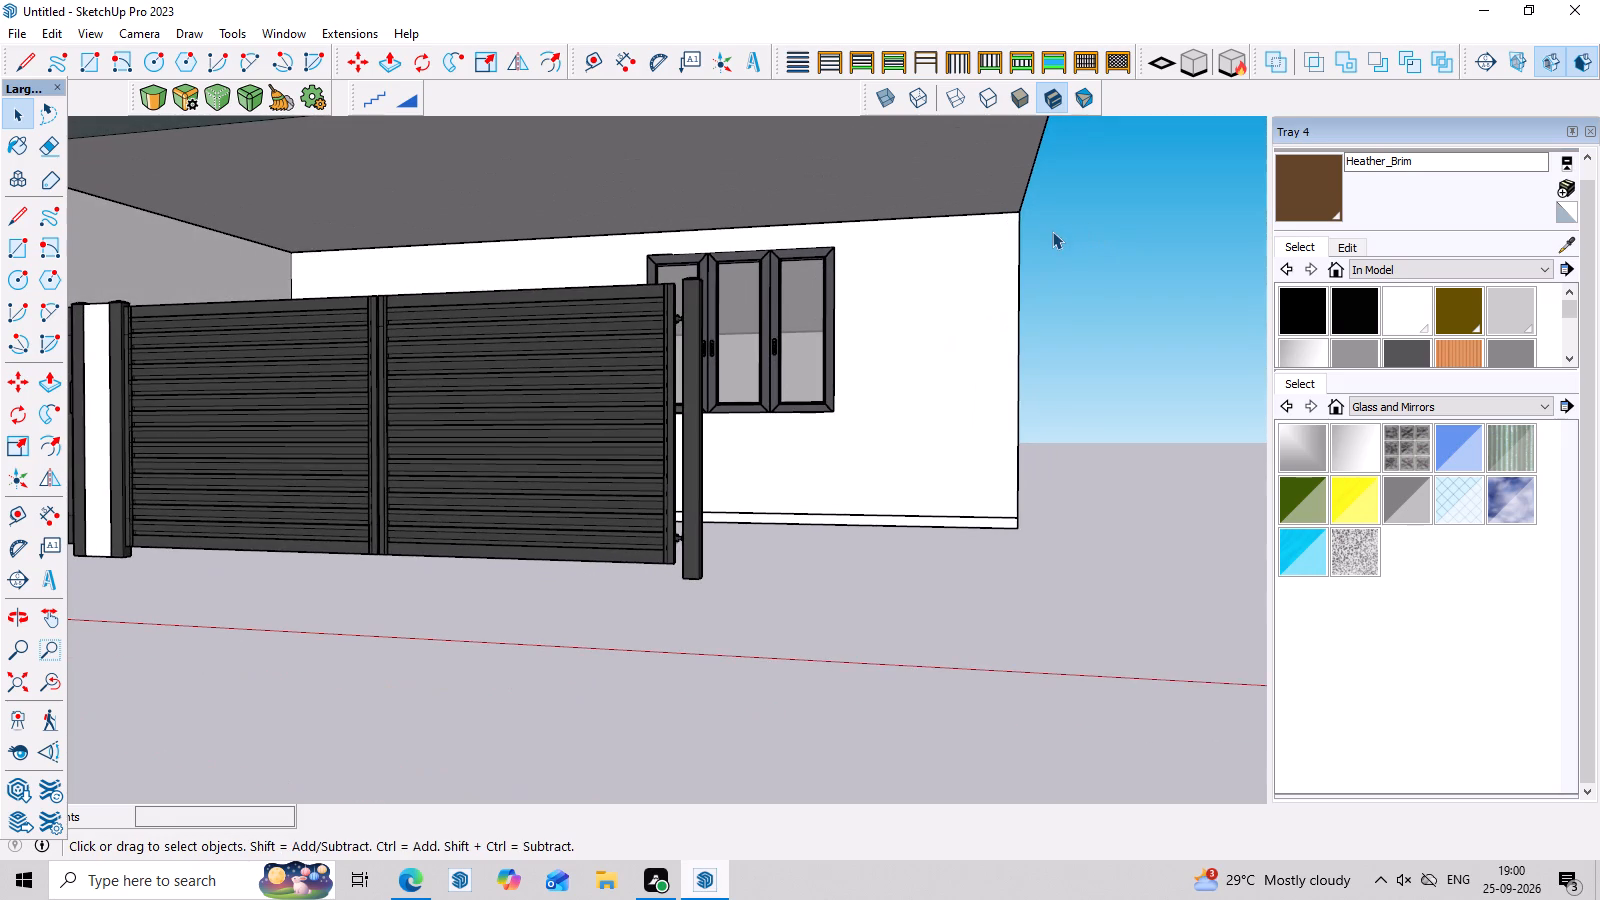
{"action": "key", "text": "r"}
{"action": "left_click", "coordinate": [1013, 214]}
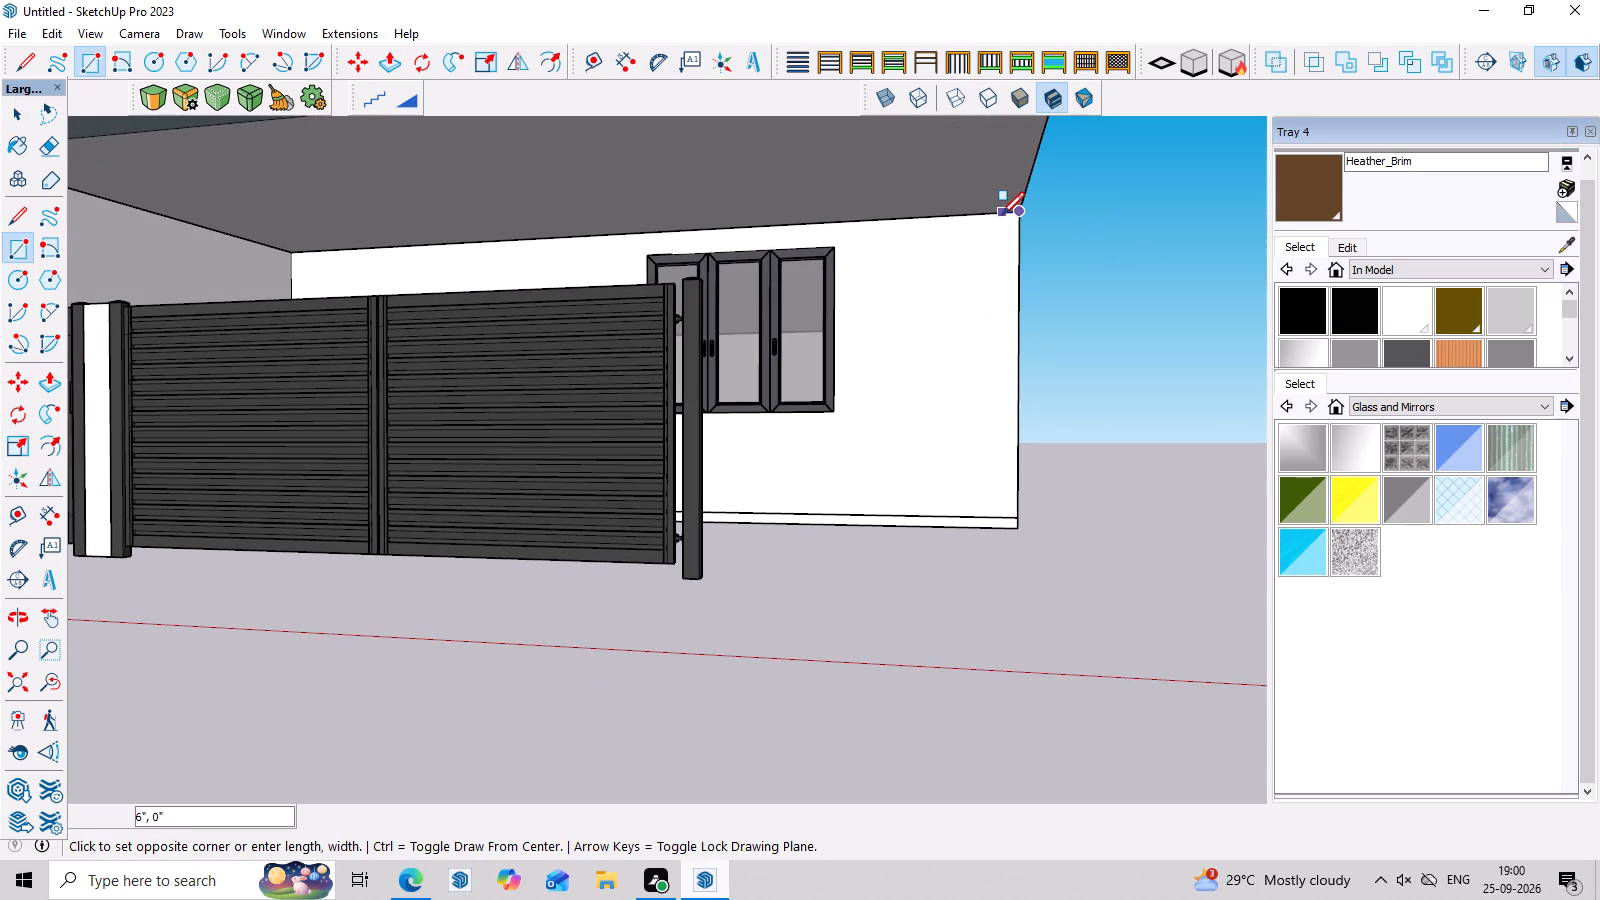
{"action": "left_click", "coordinate": [1001, 215]}
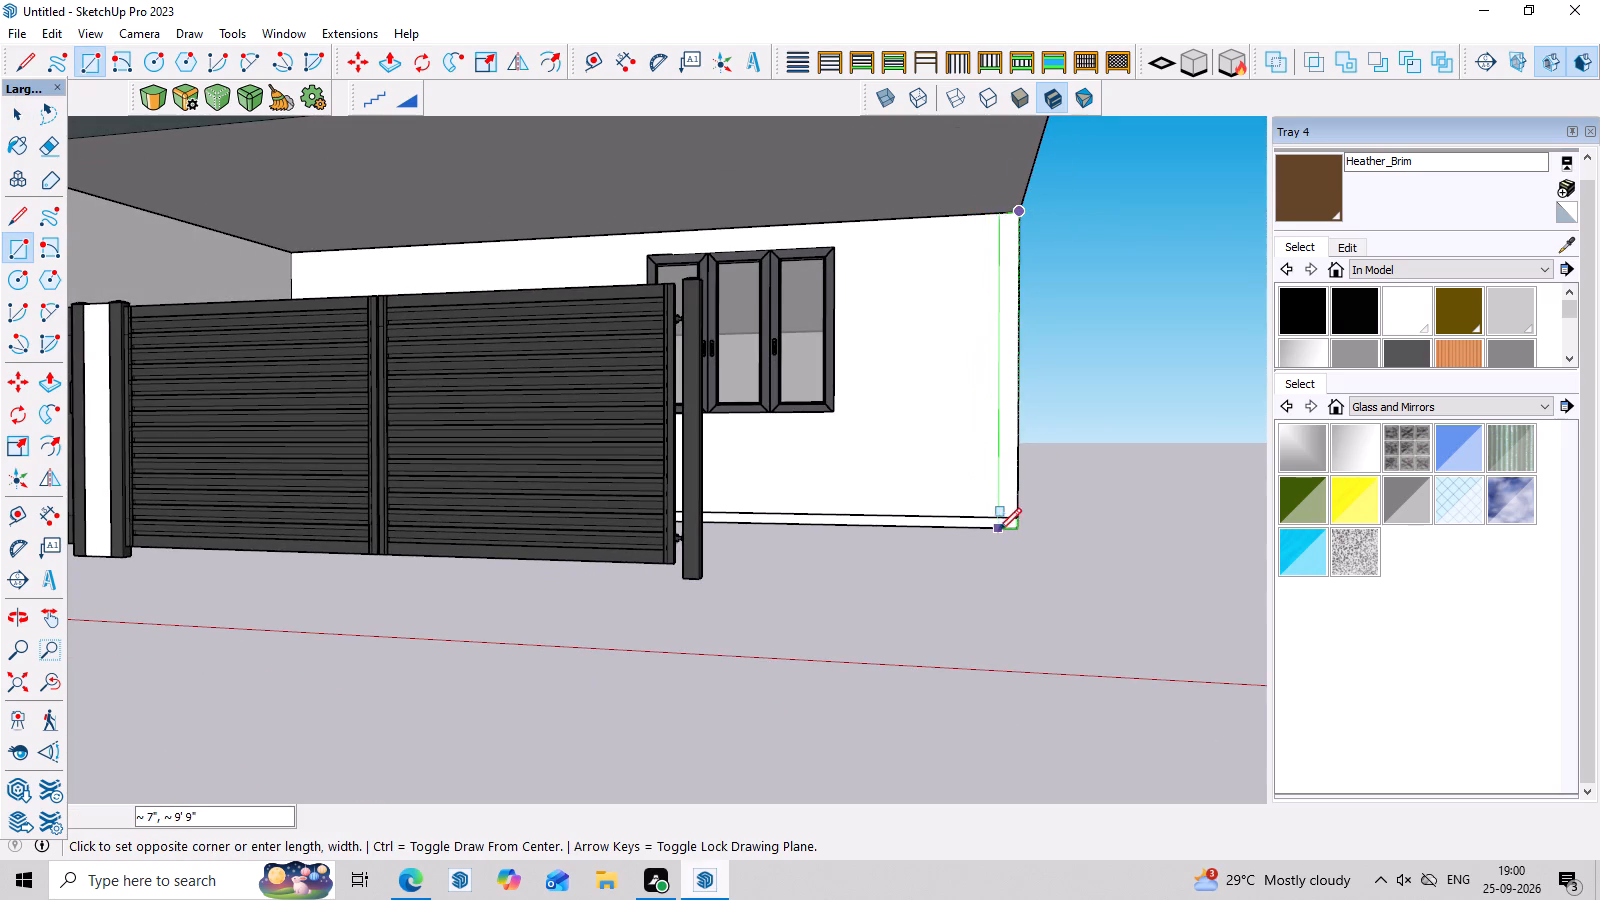
{"action": "left_click", "coordinate": [998, 532]}
Make the narrow rectangle at the wall's outer end a group.
{"action": "middle_click_drag", "start_coordinate": [1103, 526], "coordinate": [1069, 557]}
{"action": "key", "text": "space"}
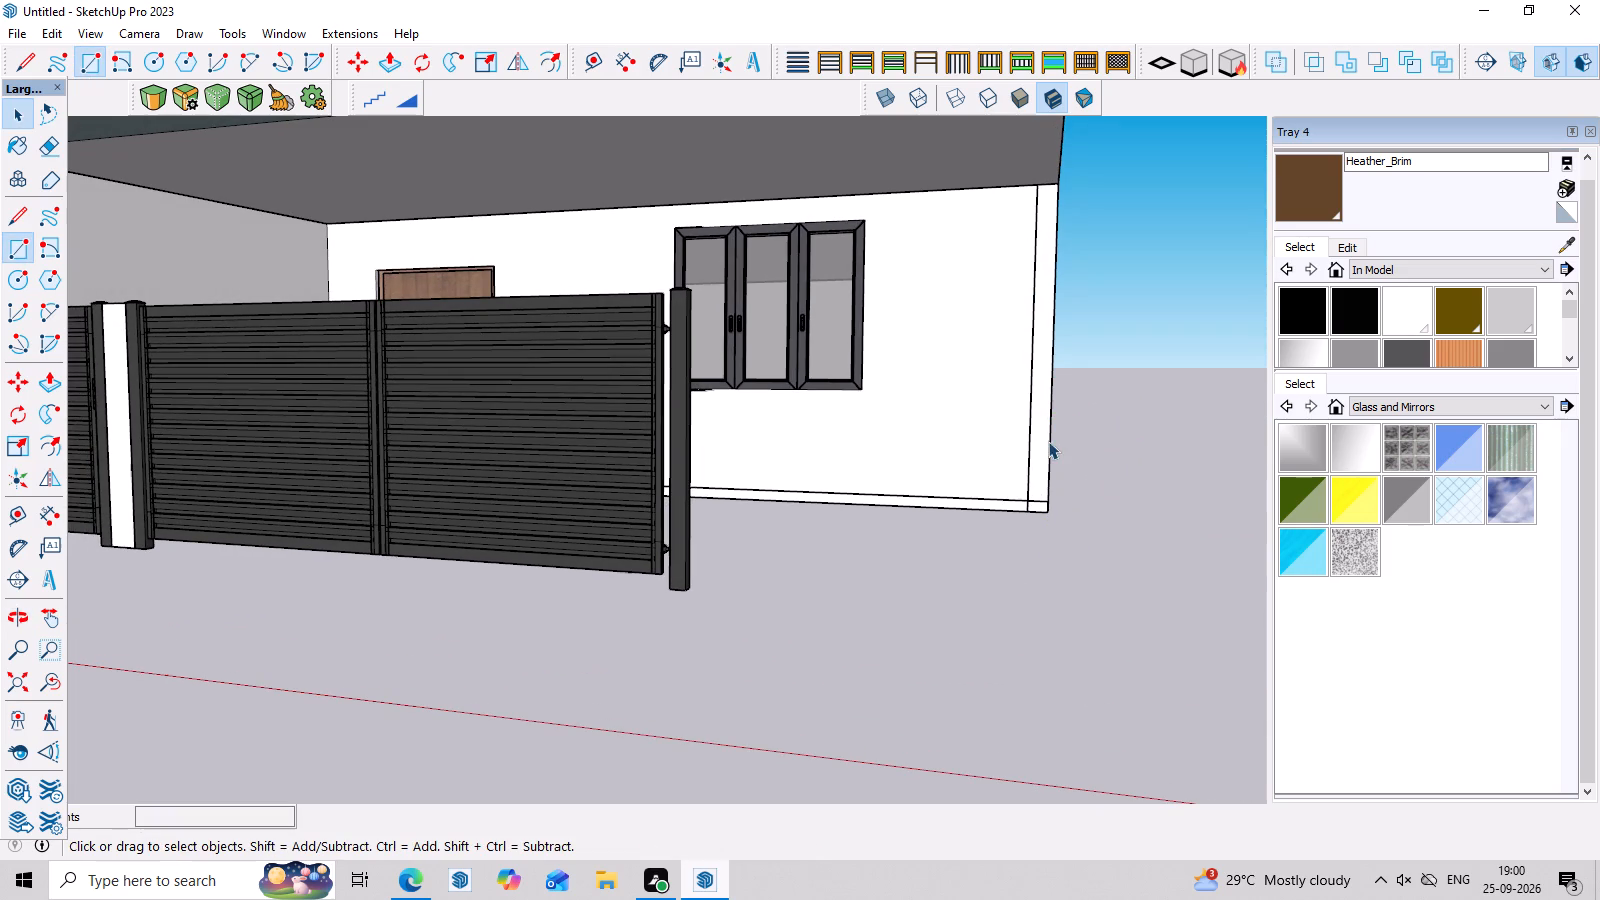
{"action": "triple_click", "coordinate": [1045, 441]}
{"action": "right_click", "coordinate": [1045, 441]}
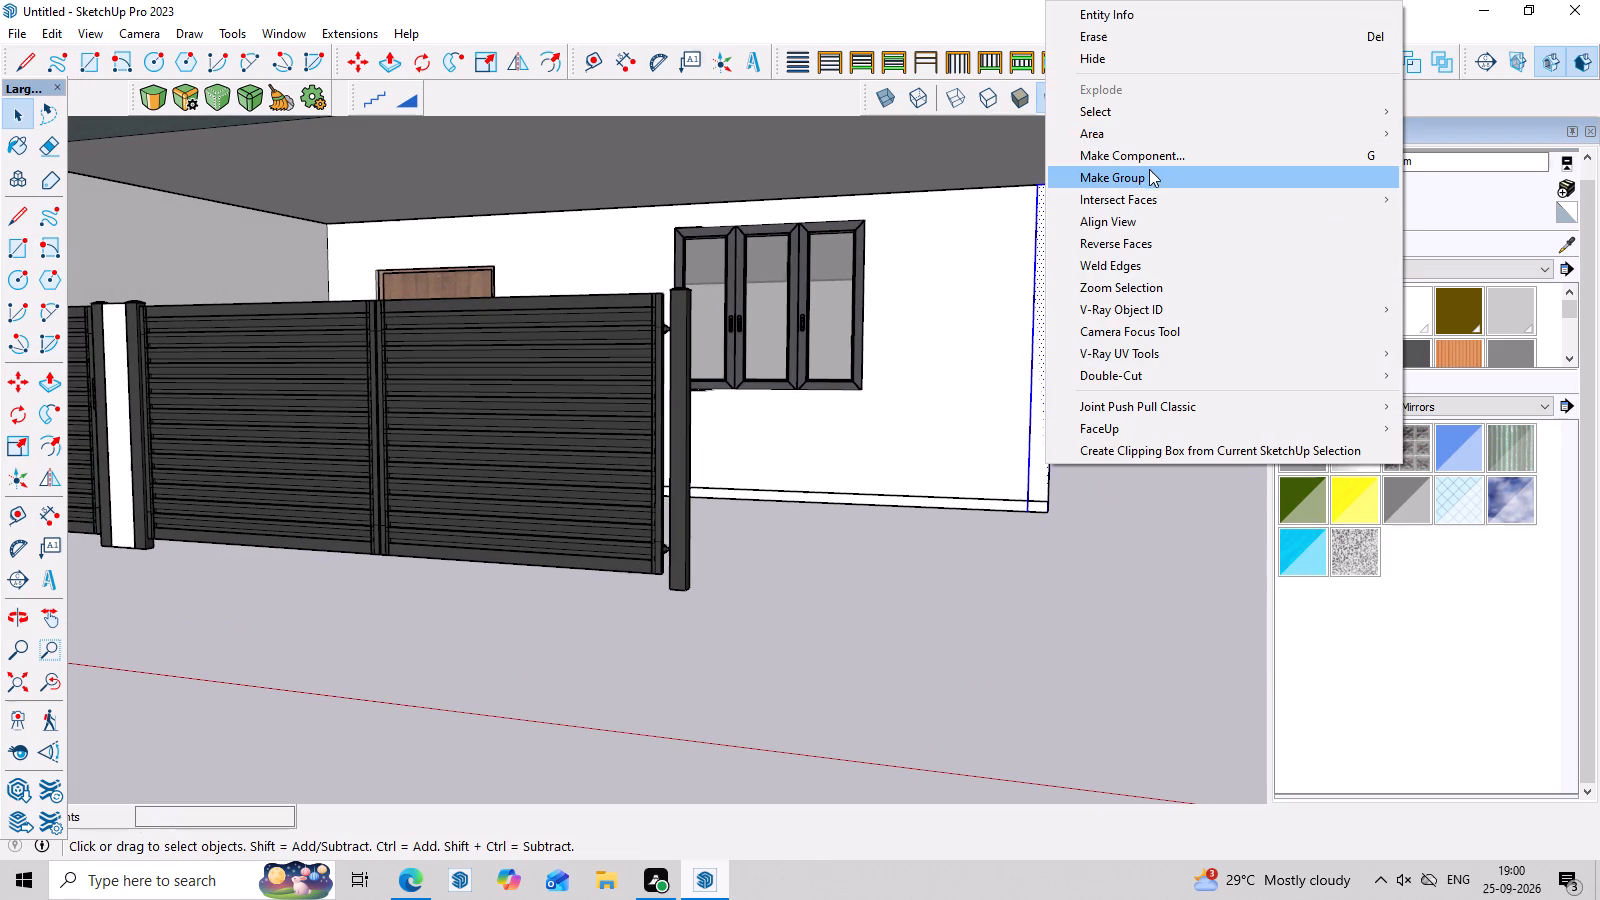
{"action": "left_click", "coordinate": [1149, 172]}
Inside the narrow rectangle's group, extrude its face about 14' 9" forward to line up with the gate's end post.
{"action": "double_click", "coordinate": [1040, 310]}
{"action": "left_click", "coordinate": [1040, 310]}
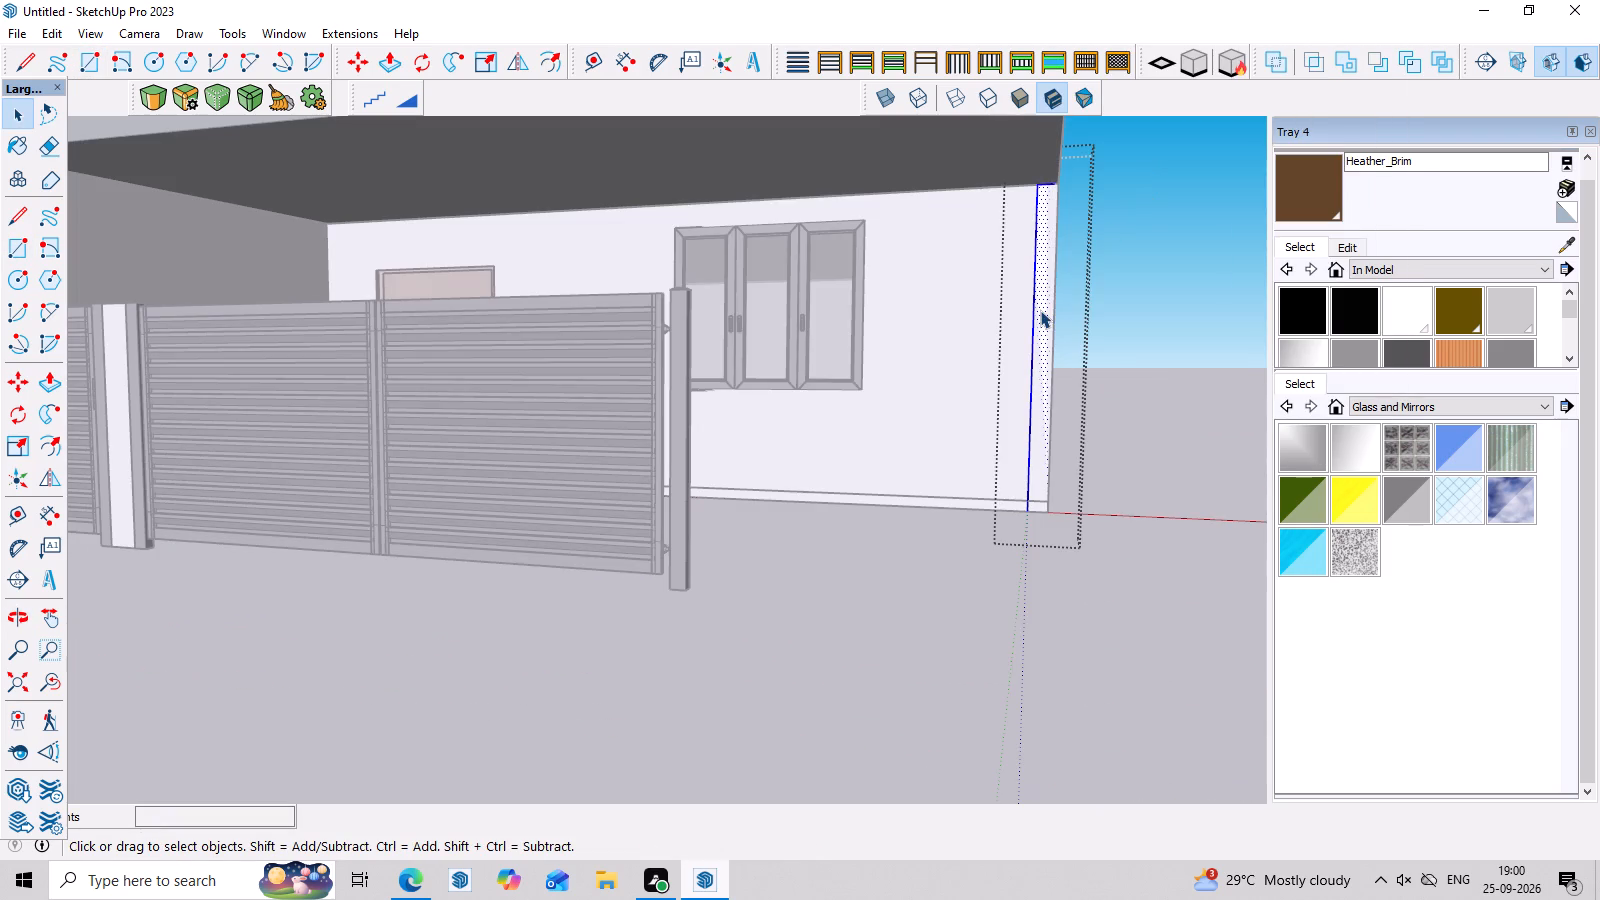
{"action": "key", "text": "p"}
{"action": "left_click", "coordinate": [1040, 310]}
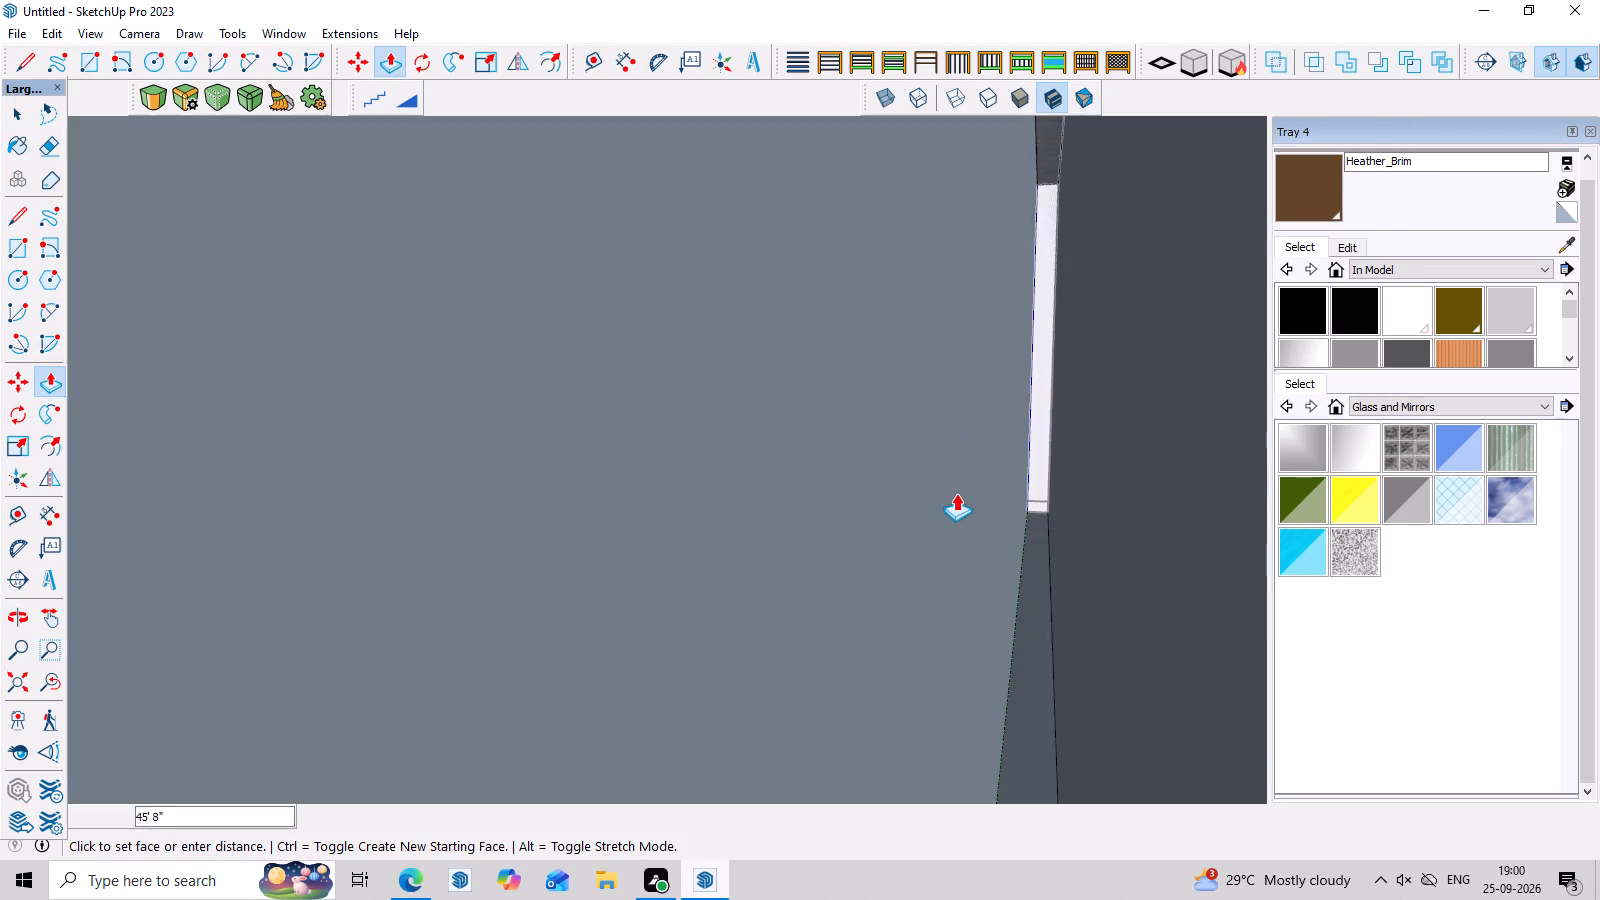
{"action": "scroll", "coordinate": [973, 495], "scroll_direction": "down", "scroll_amount": 3}
{"action": "scroll", "coordinate": [1047, 536], "scroll_direction": "down", "scroll_amount": 11}
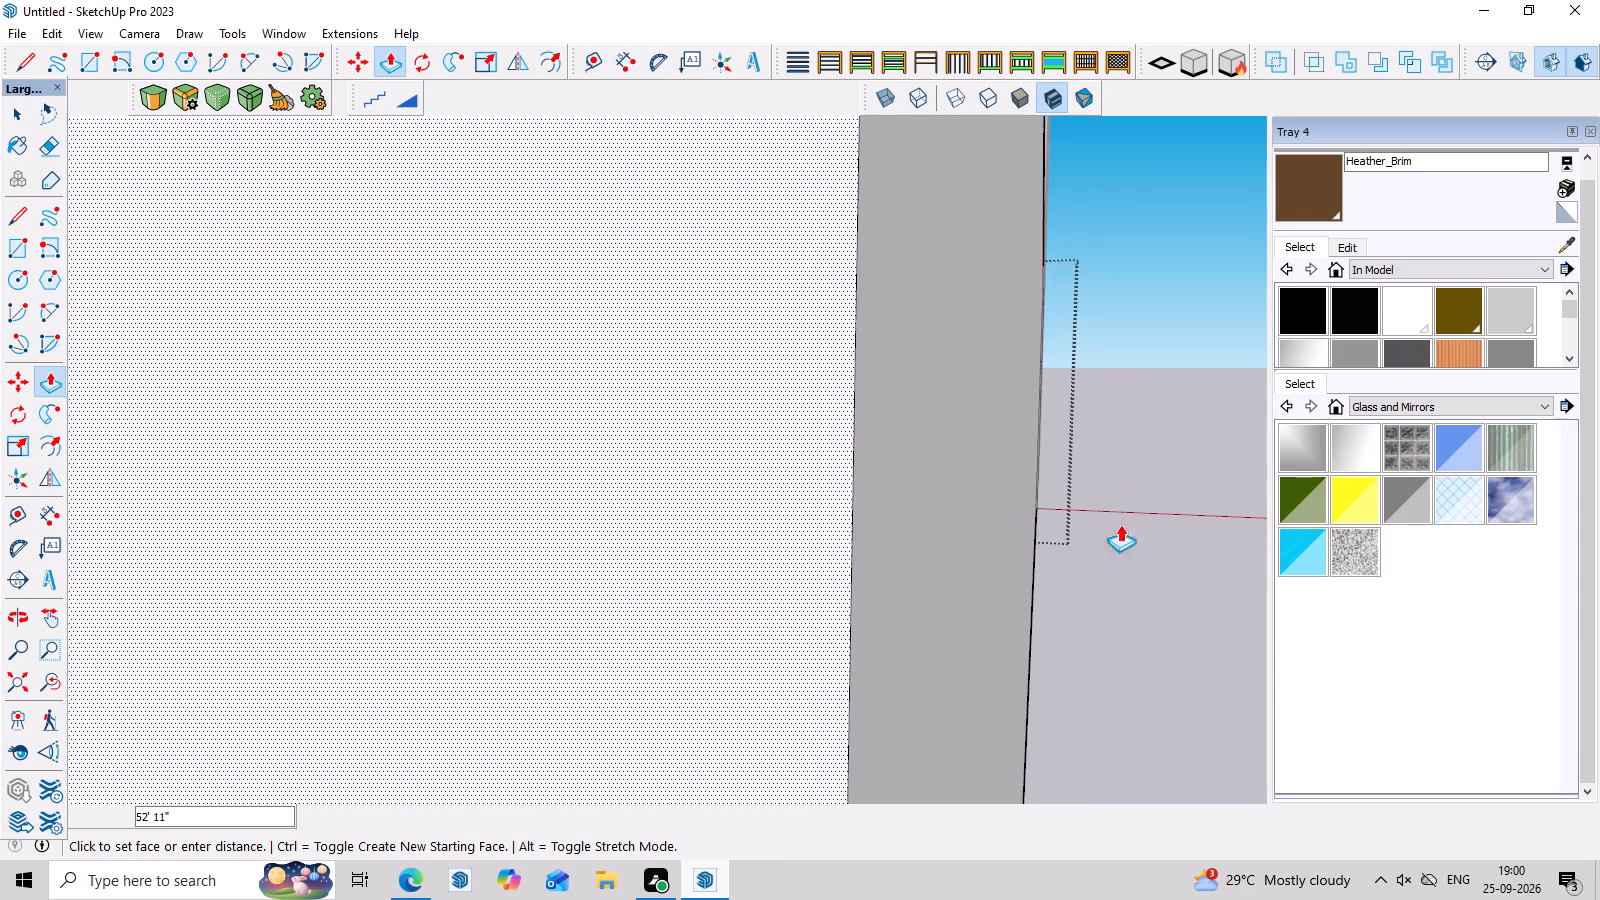
{"action": "scroll", "coordinate": [1137, 602], "scroll_direction": "down", "scroll_amount": 7}
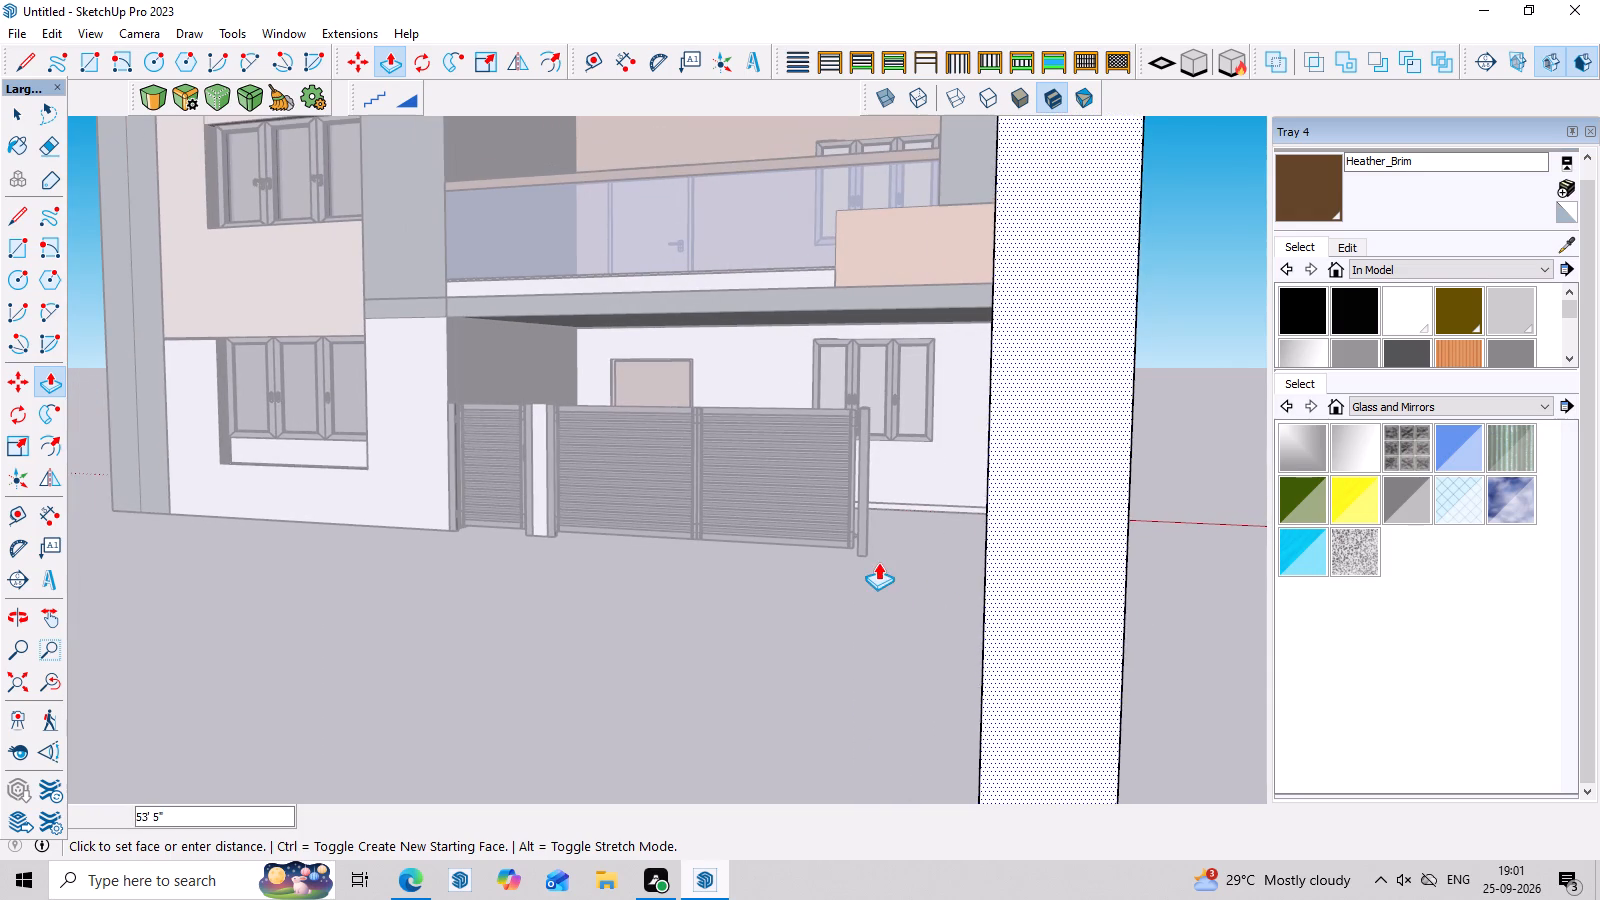
{"action": "left_click", "coordinate": [866, 549]}
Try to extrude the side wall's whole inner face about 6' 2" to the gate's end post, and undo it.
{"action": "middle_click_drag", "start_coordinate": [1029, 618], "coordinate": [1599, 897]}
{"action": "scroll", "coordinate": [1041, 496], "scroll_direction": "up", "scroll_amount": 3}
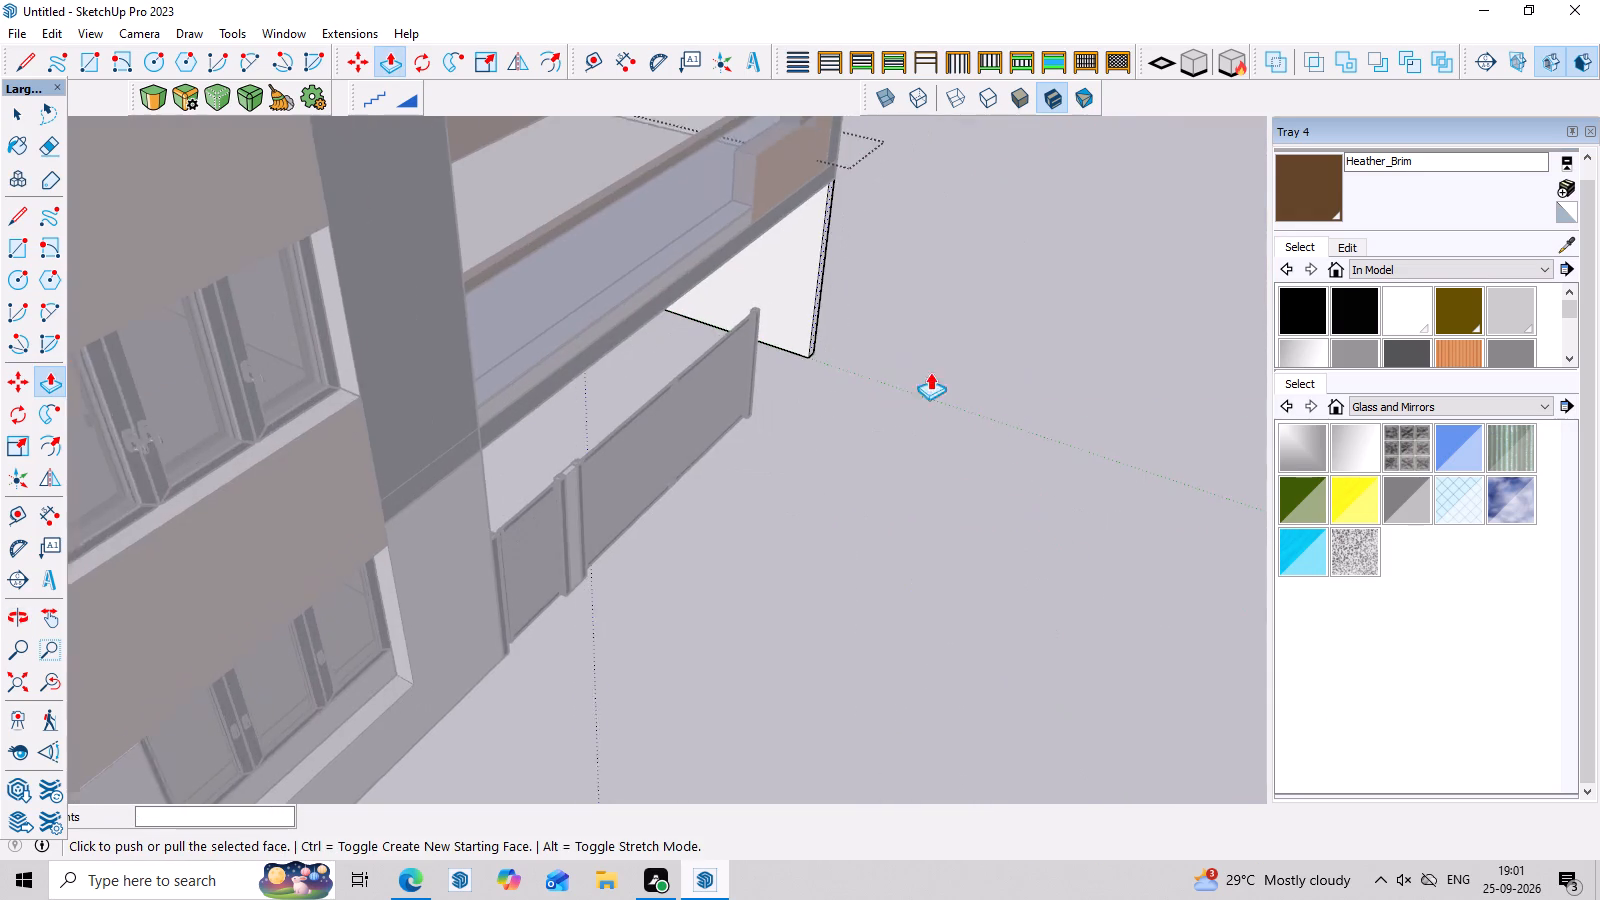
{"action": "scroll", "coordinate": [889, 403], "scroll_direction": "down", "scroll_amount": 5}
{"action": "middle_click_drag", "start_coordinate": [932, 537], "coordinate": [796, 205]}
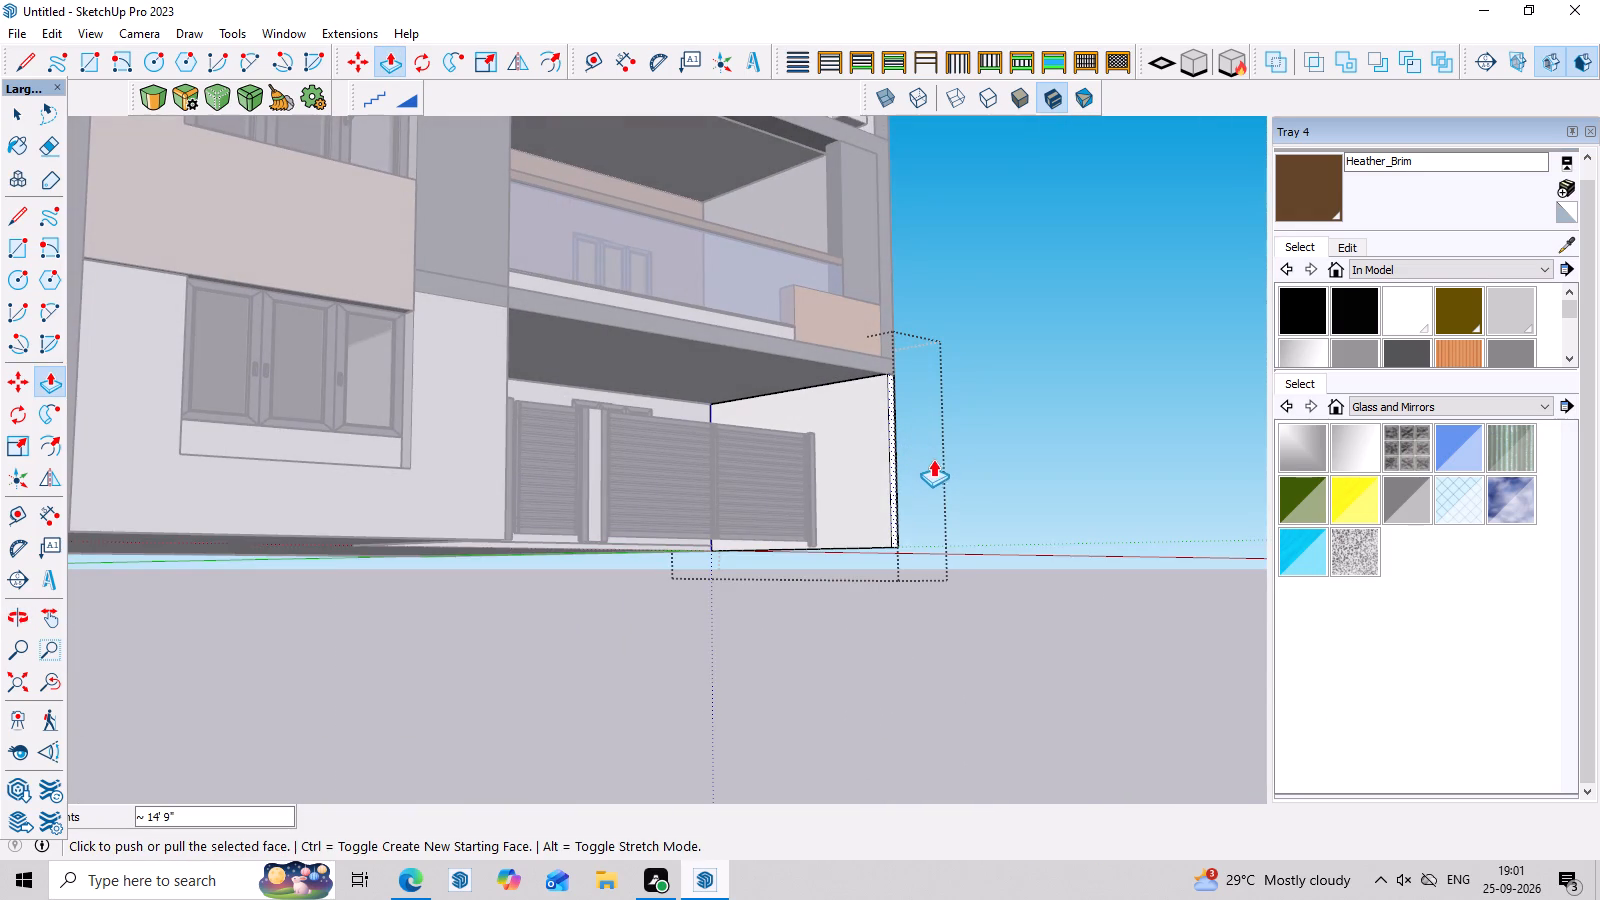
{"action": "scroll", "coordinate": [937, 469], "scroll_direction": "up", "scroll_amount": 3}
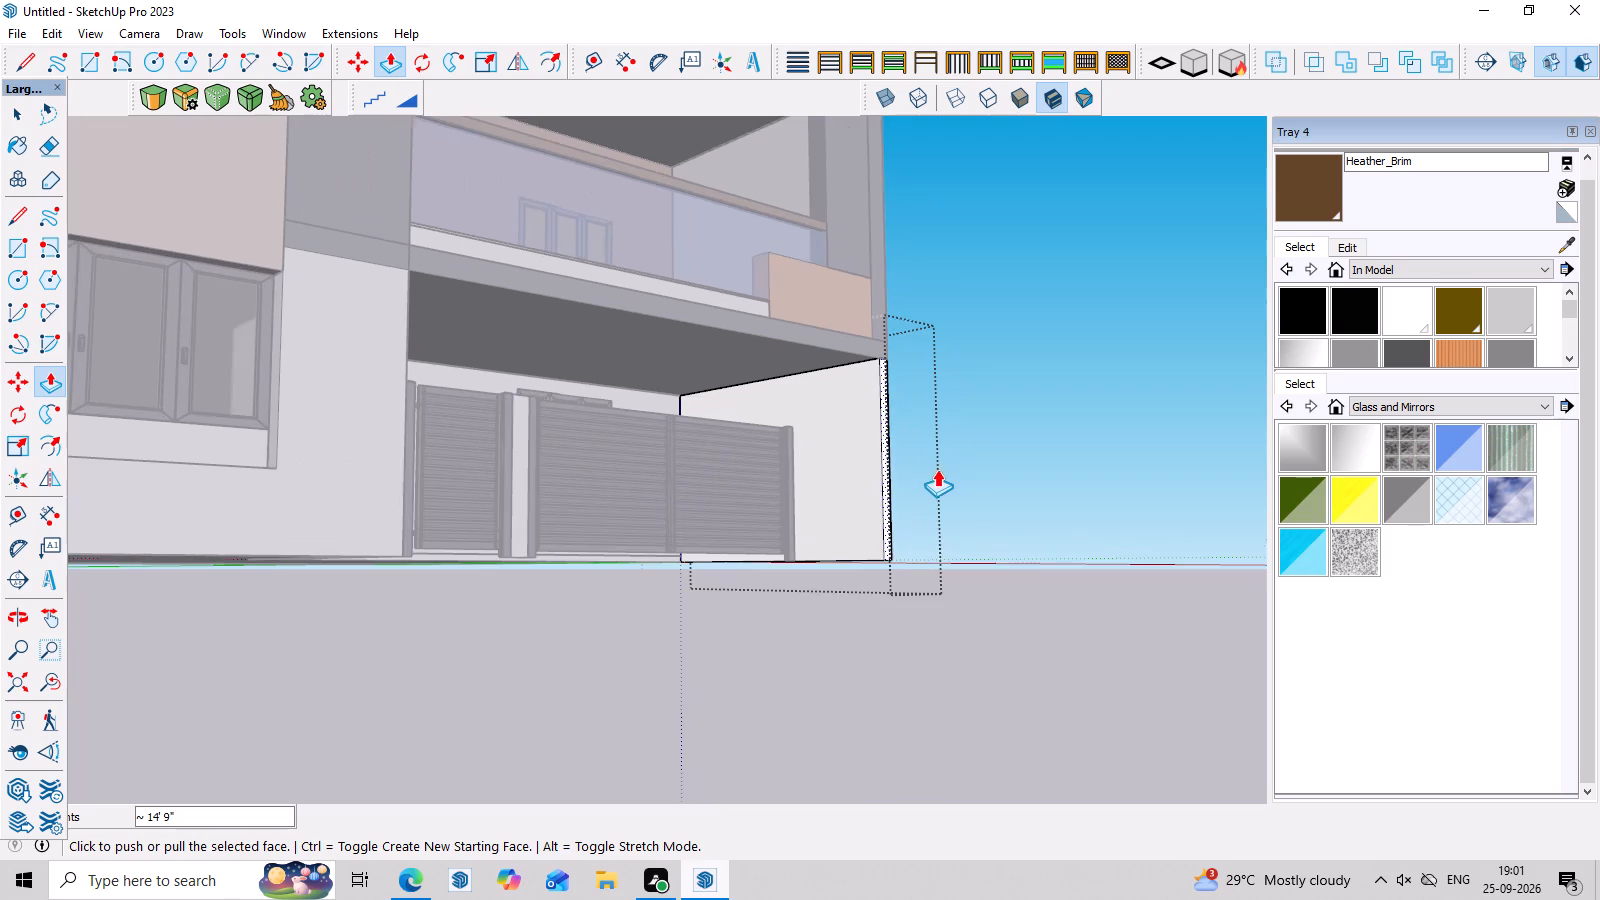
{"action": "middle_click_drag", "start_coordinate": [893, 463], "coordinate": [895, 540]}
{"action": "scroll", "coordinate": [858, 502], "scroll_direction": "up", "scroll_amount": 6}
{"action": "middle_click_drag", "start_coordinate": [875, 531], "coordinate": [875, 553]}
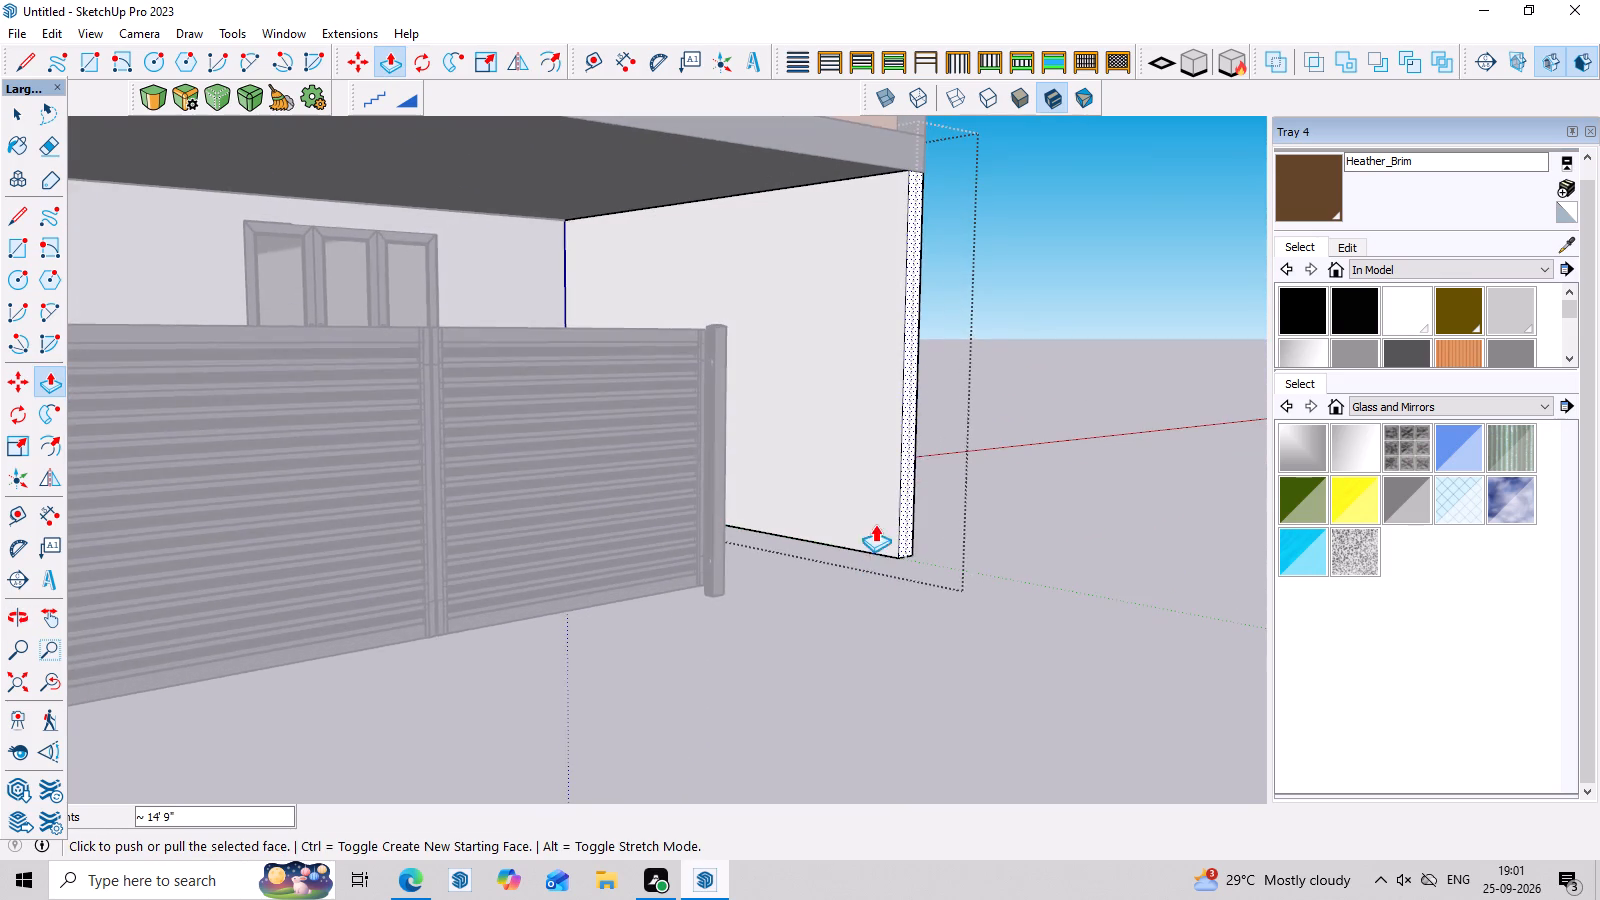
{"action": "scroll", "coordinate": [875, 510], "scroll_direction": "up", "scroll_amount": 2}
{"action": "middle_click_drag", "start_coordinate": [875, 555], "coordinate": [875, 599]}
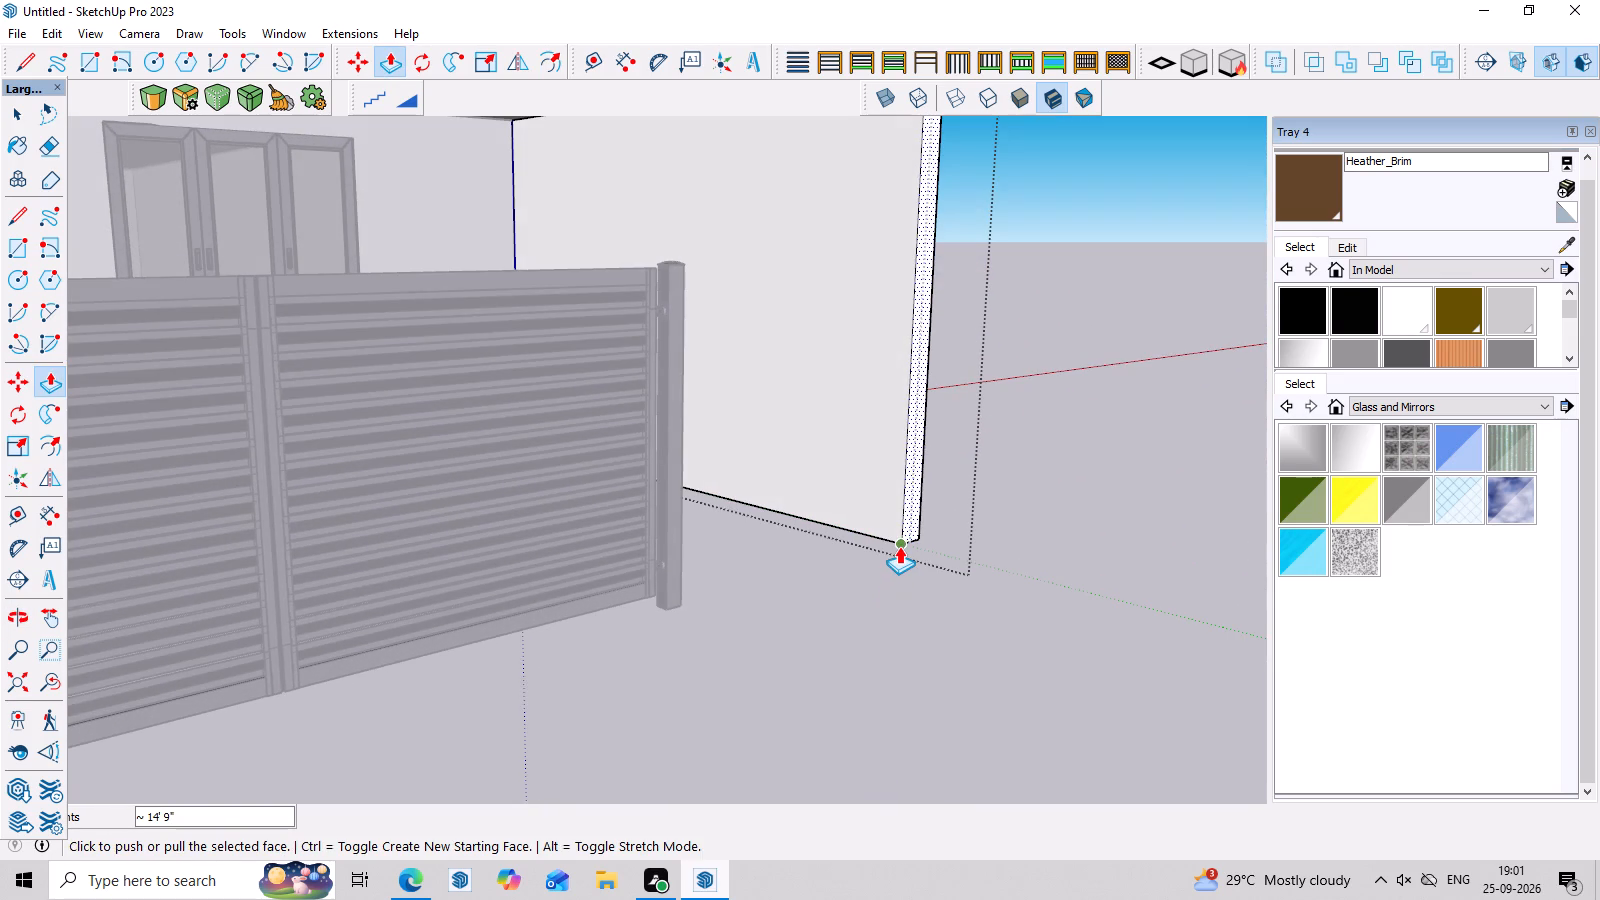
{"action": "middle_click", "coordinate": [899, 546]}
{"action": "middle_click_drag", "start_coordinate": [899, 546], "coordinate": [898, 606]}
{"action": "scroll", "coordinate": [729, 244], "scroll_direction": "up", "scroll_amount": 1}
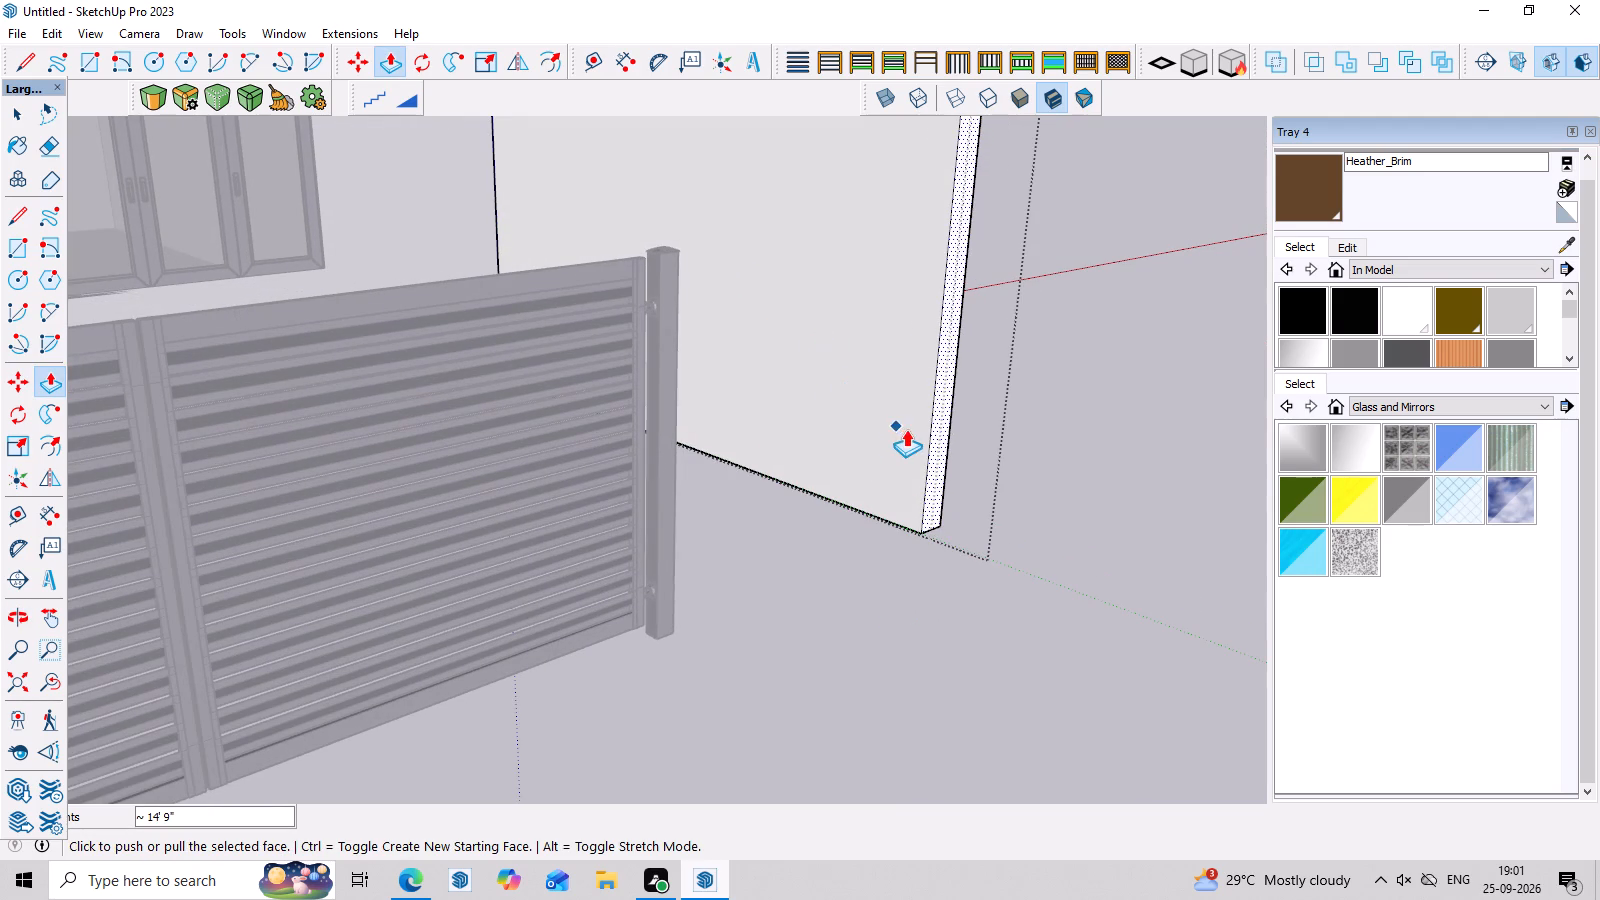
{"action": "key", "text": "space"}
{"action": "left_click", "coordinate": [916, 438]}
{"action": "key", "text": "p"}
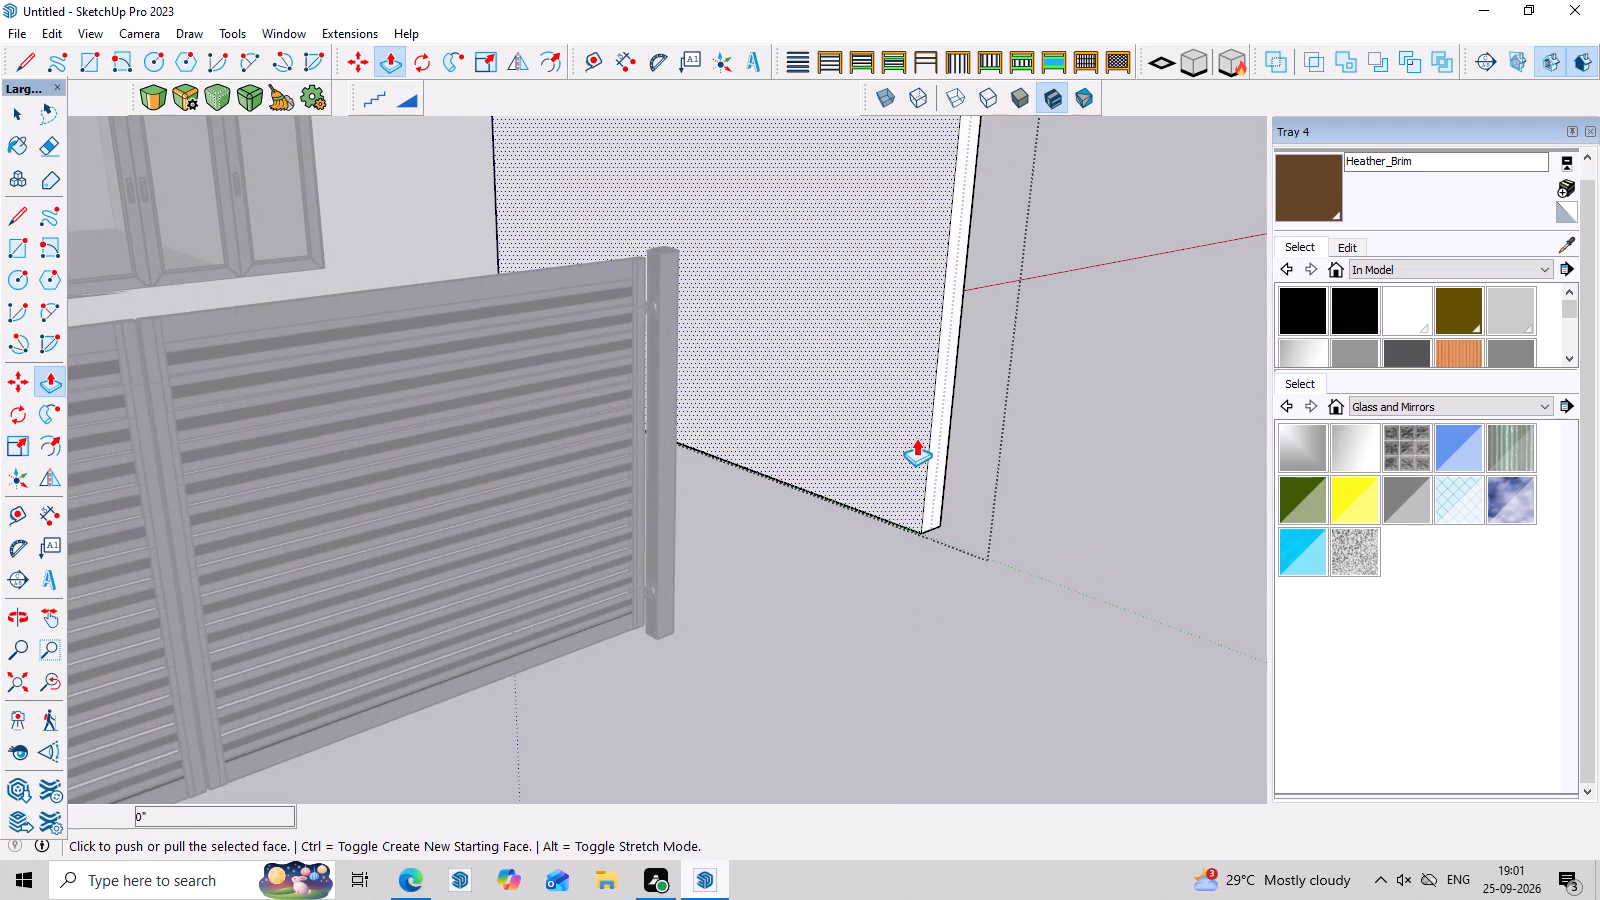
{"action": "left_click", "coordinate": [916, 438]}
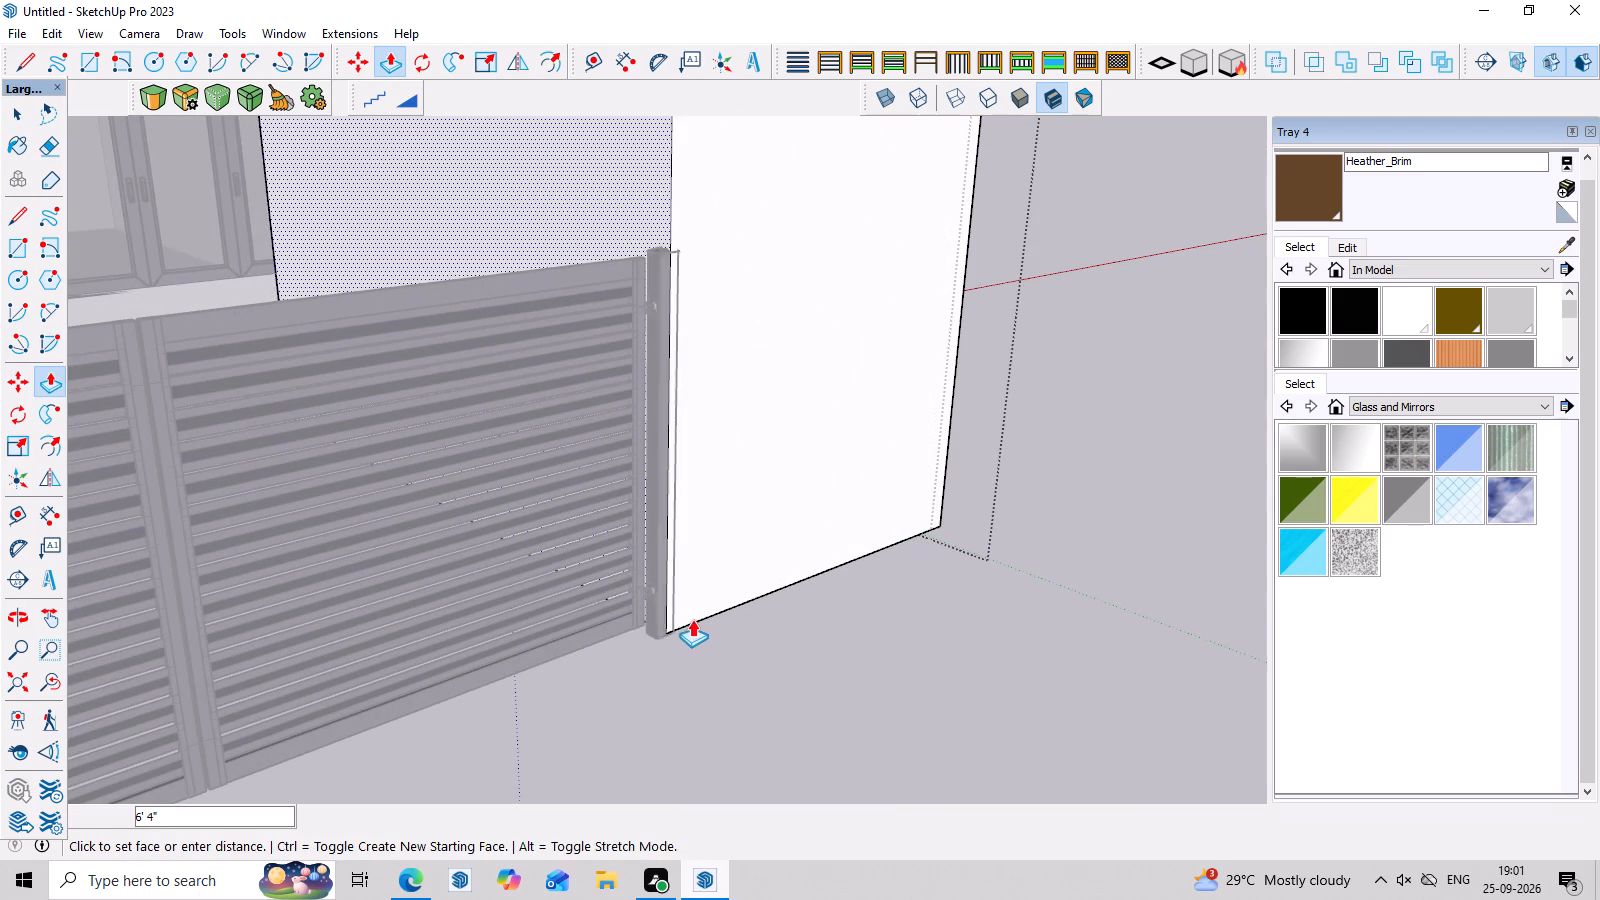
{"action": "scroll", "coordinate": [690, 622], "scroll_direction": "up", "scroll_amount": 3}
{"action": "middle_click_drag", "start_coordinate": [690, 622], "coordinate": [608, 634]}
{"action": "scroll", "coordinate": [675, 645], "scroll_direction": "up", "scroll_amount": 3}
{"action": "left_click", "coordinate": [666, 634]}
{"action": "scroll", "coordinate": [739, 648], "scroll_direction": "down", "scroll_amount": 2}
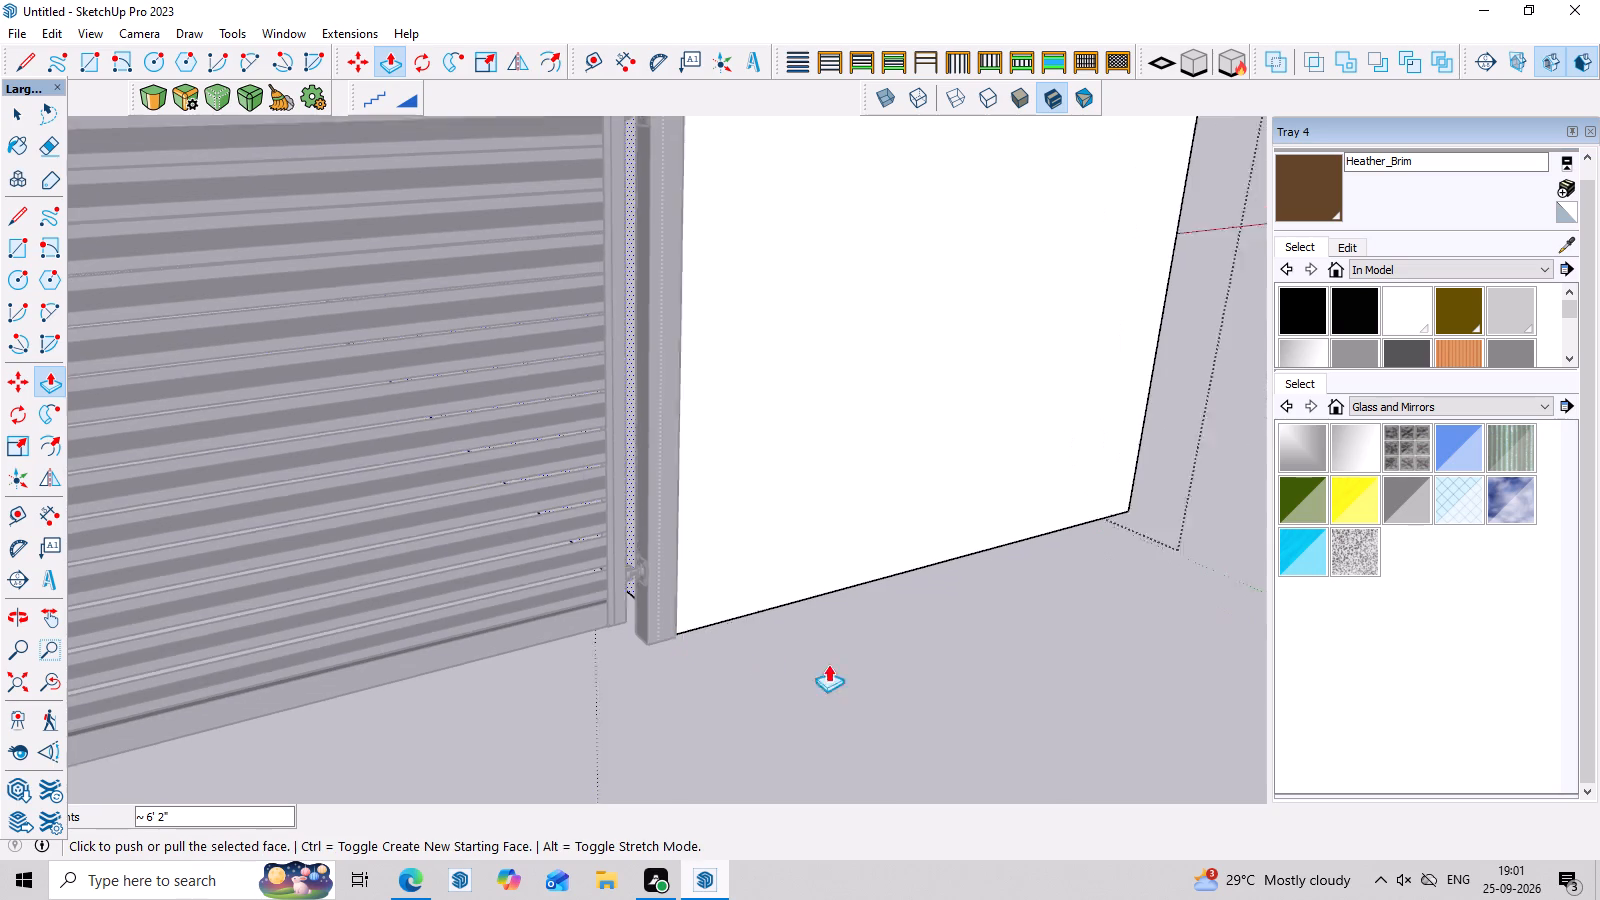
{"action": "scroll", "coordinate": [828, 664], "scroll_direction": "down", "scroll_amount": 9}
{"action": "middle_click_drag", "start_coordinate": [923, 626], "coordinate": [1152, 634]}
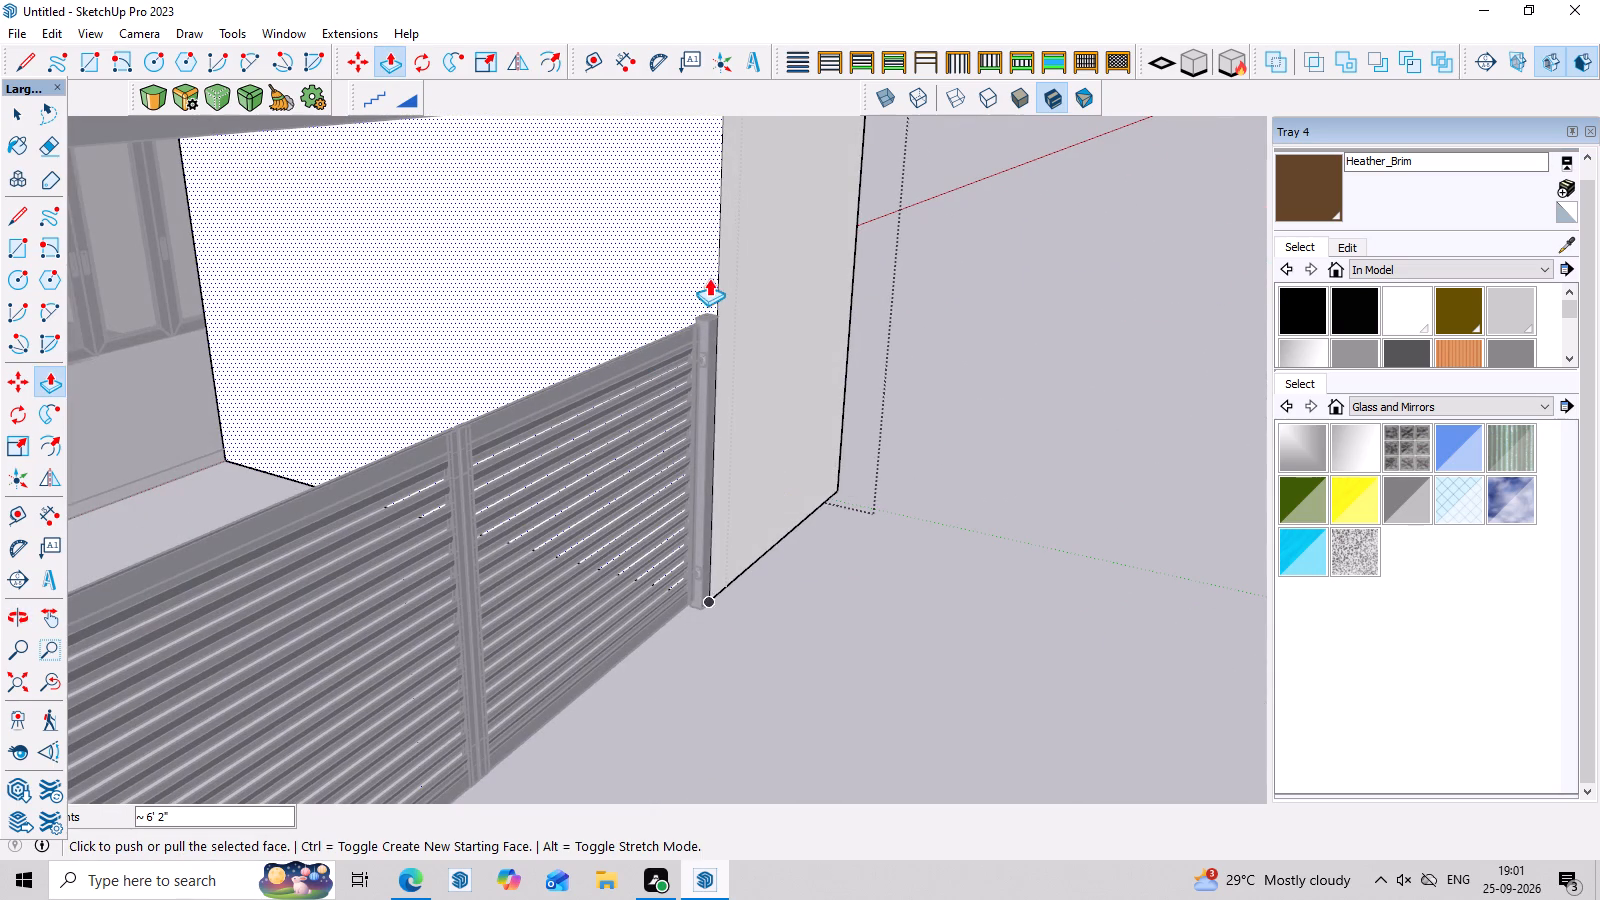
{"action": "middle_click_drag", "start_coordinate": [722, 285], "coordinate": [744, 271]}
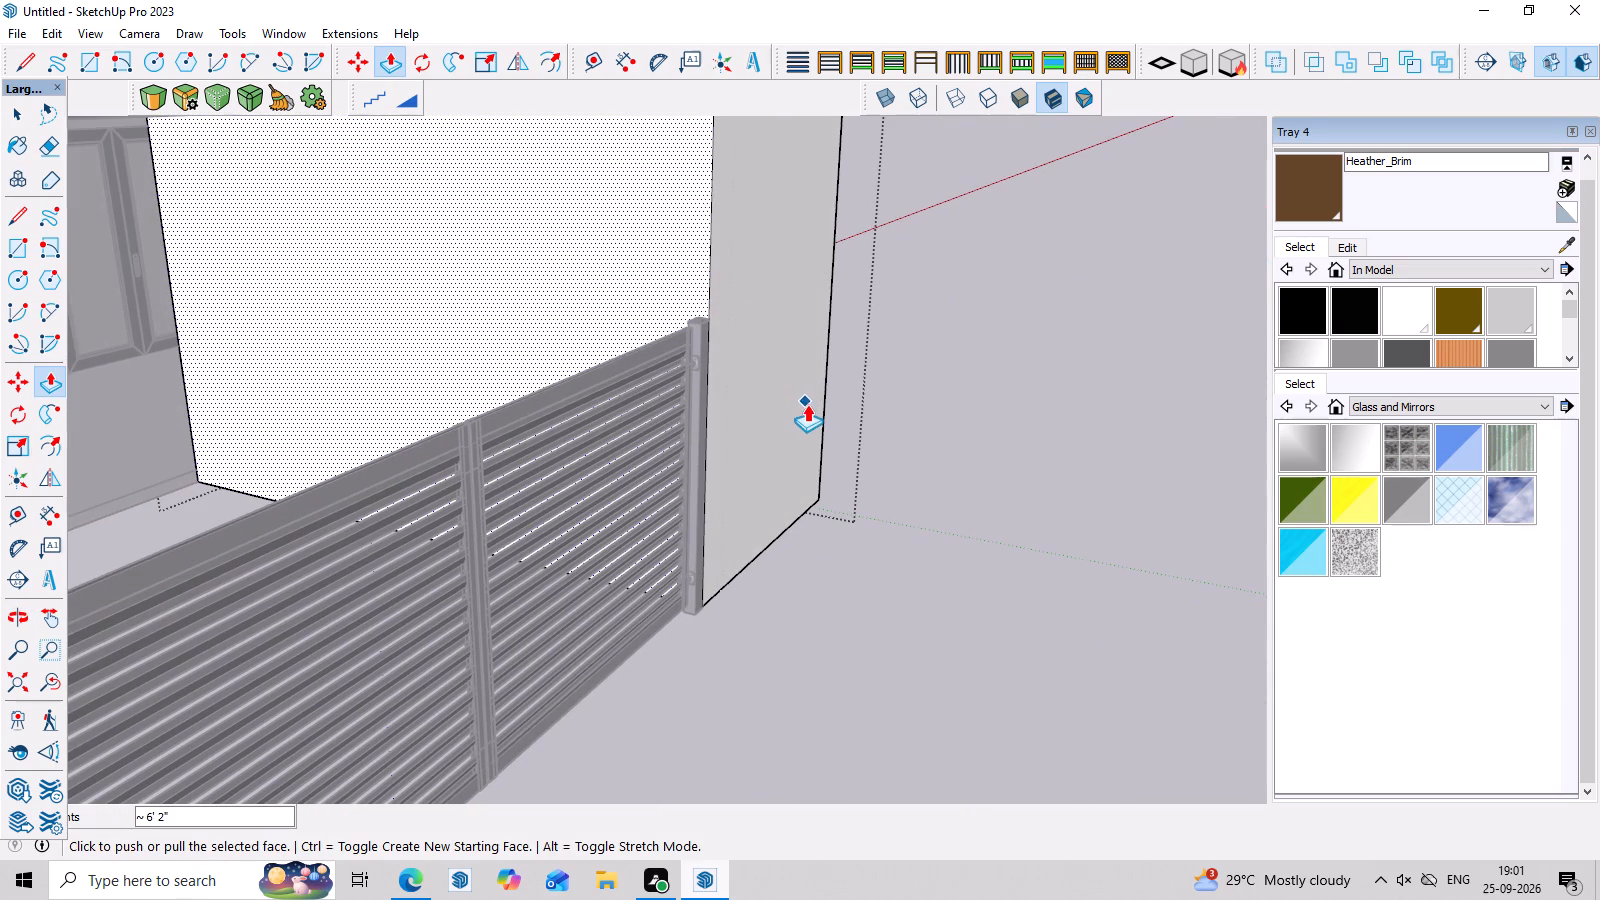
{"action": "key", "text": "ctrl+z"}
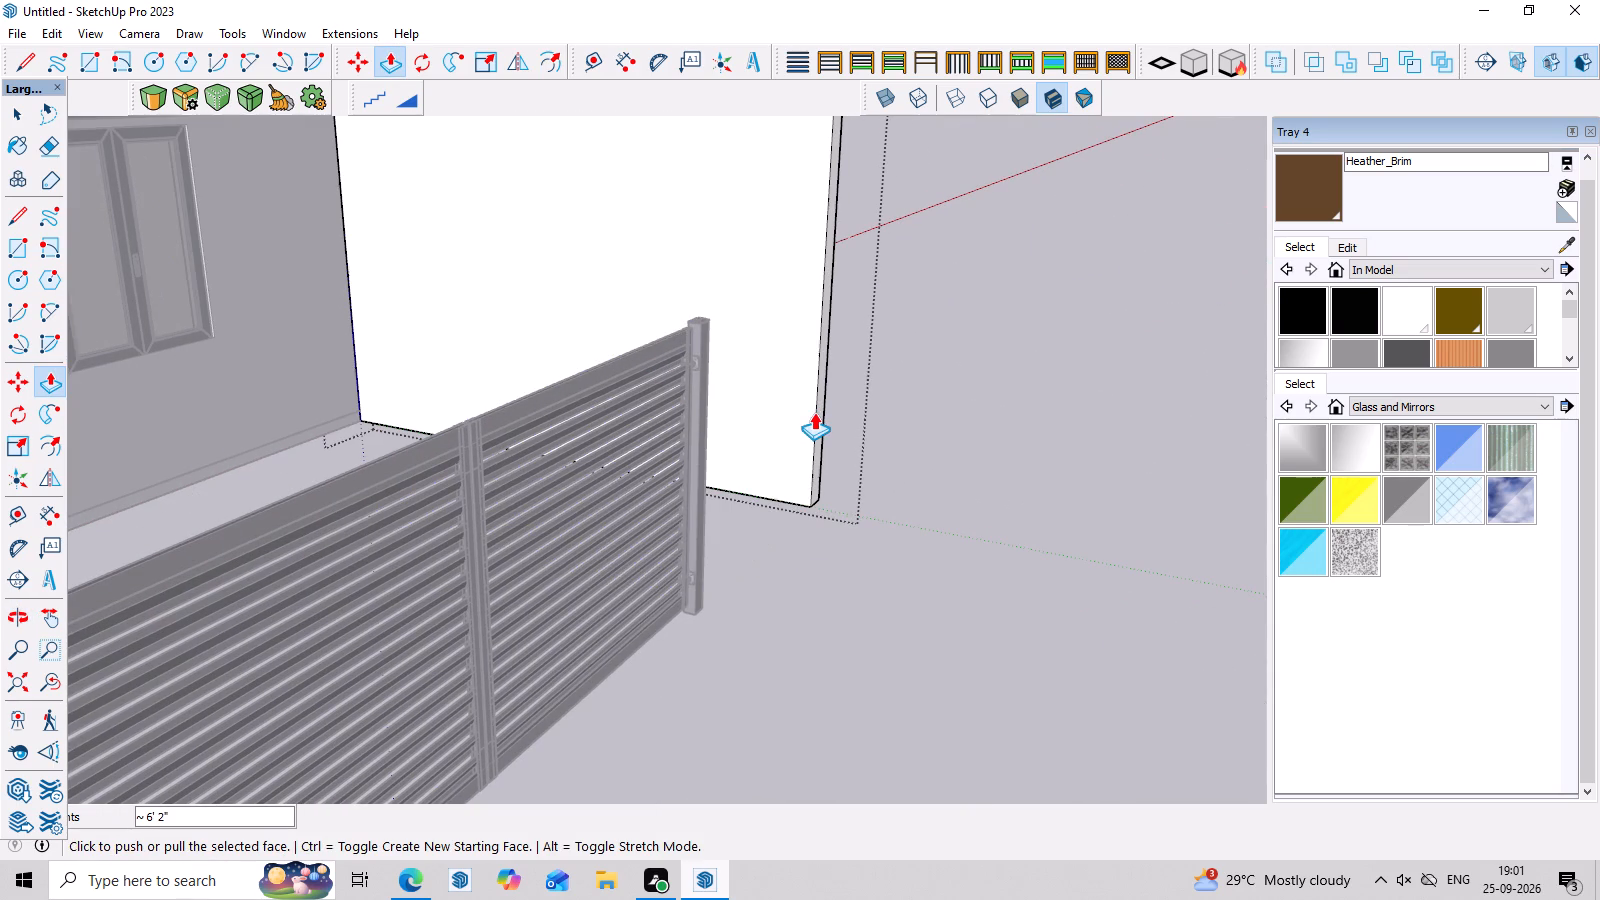
Draw a rectangle about 2' 2" wide and 5' 7" high at the lower front corner of the side wall's inner face.
{"action": "middle_click_drag", "start_coordinate": [832, 506], "coordinate": [769, 548]}
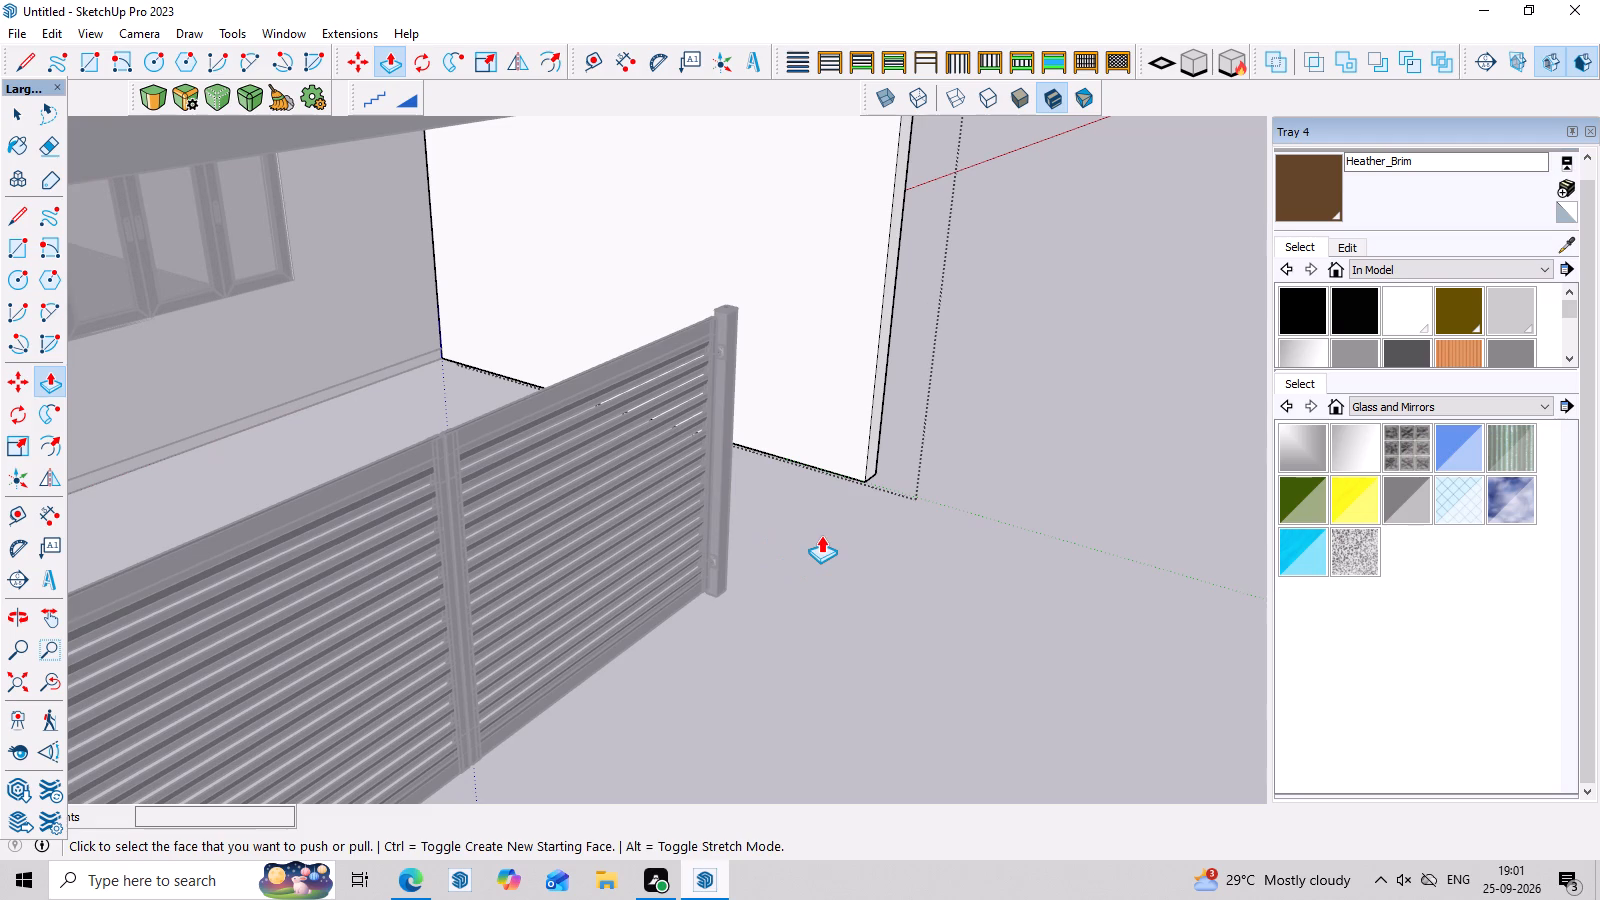
{"action": "key", "text": "l"}
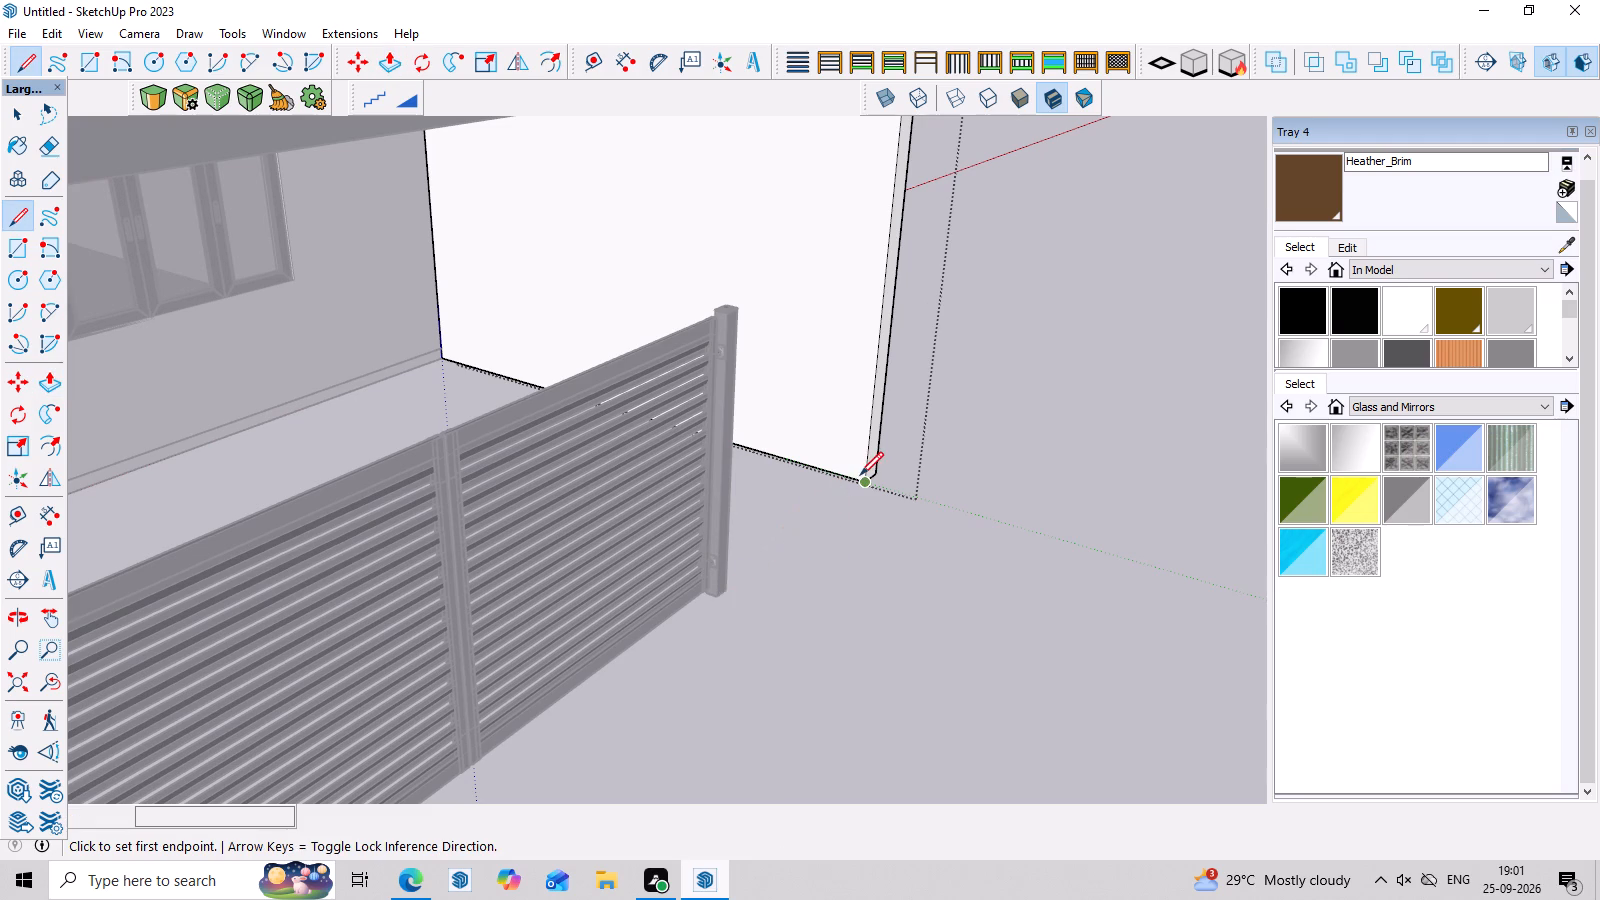
{"action": "key", "text": "r"}
{"action": "left_click", "coordinate": [864, 475]}
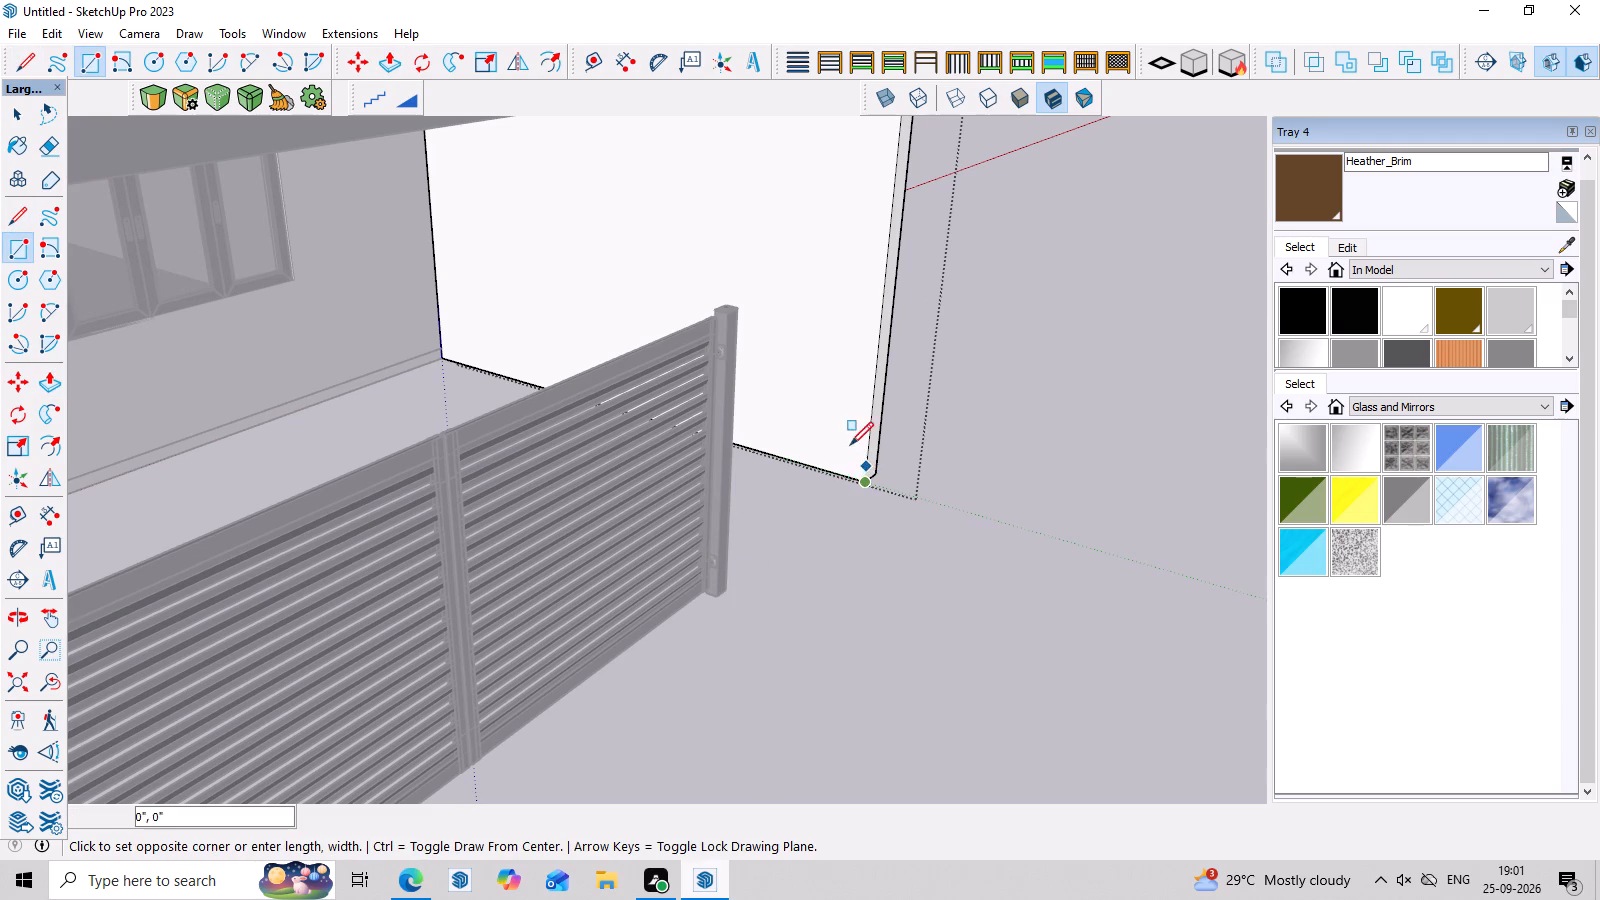
{"action": "double_click", "coordinate": [801, 241]}
Extrude the rectangle about 6' 2" to the gate's end post as a low front wall, and leave the group.
{"action": "key", "text": "space"}
{"action": "left_click", "coordinate": [837, 347]}
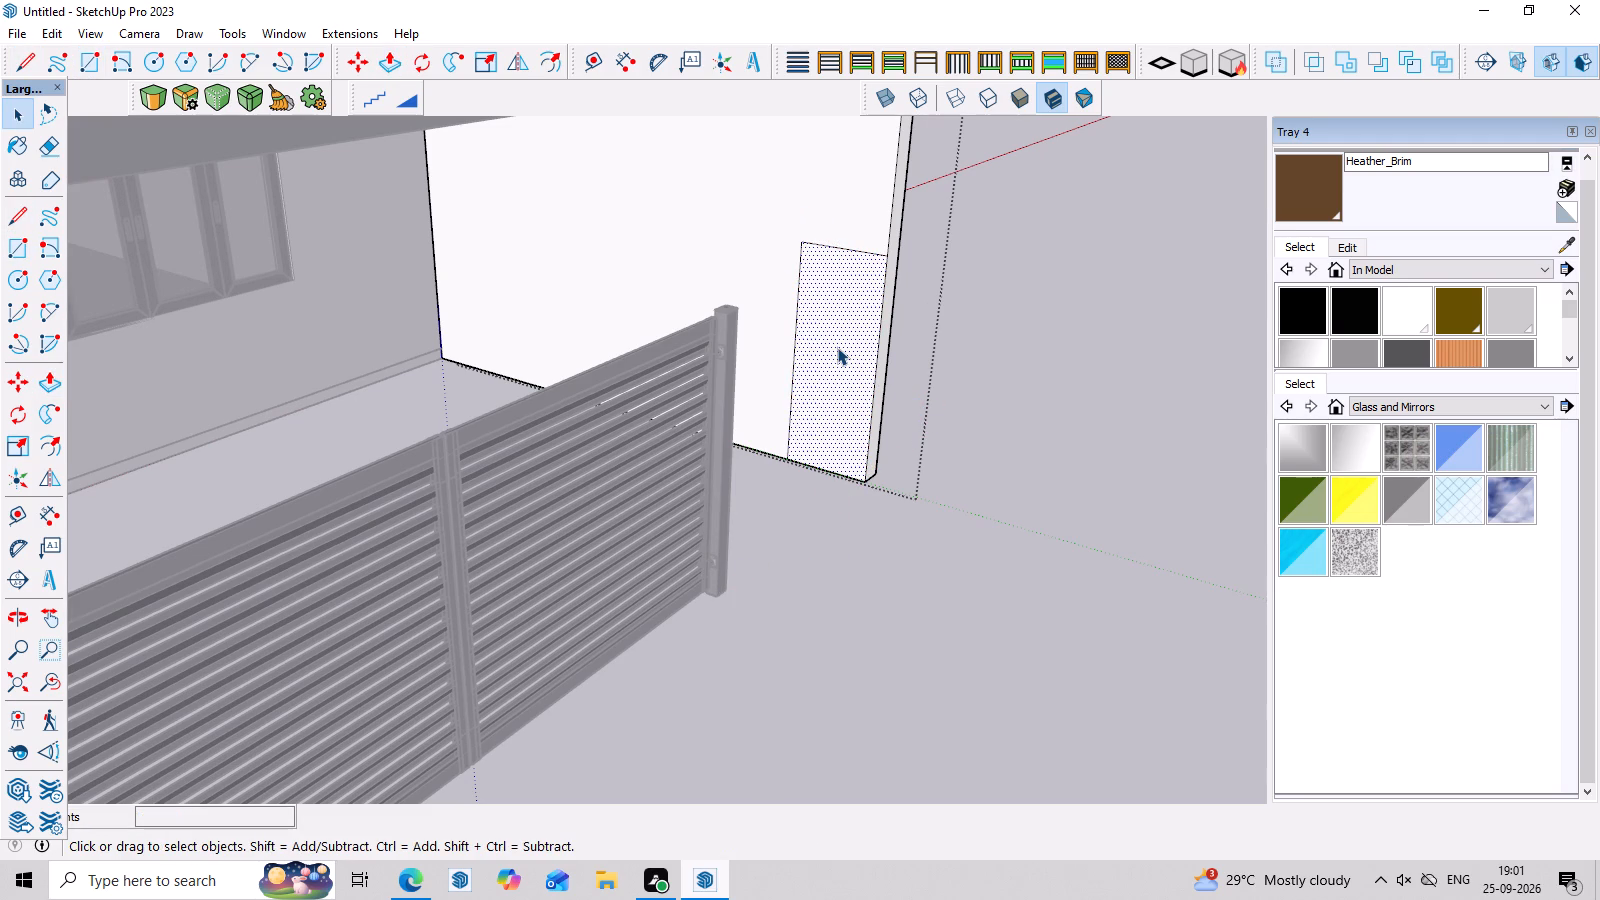
{"action": "key", "text": "p"}
{"action": "left_click", "coordinate": [838, 385]}
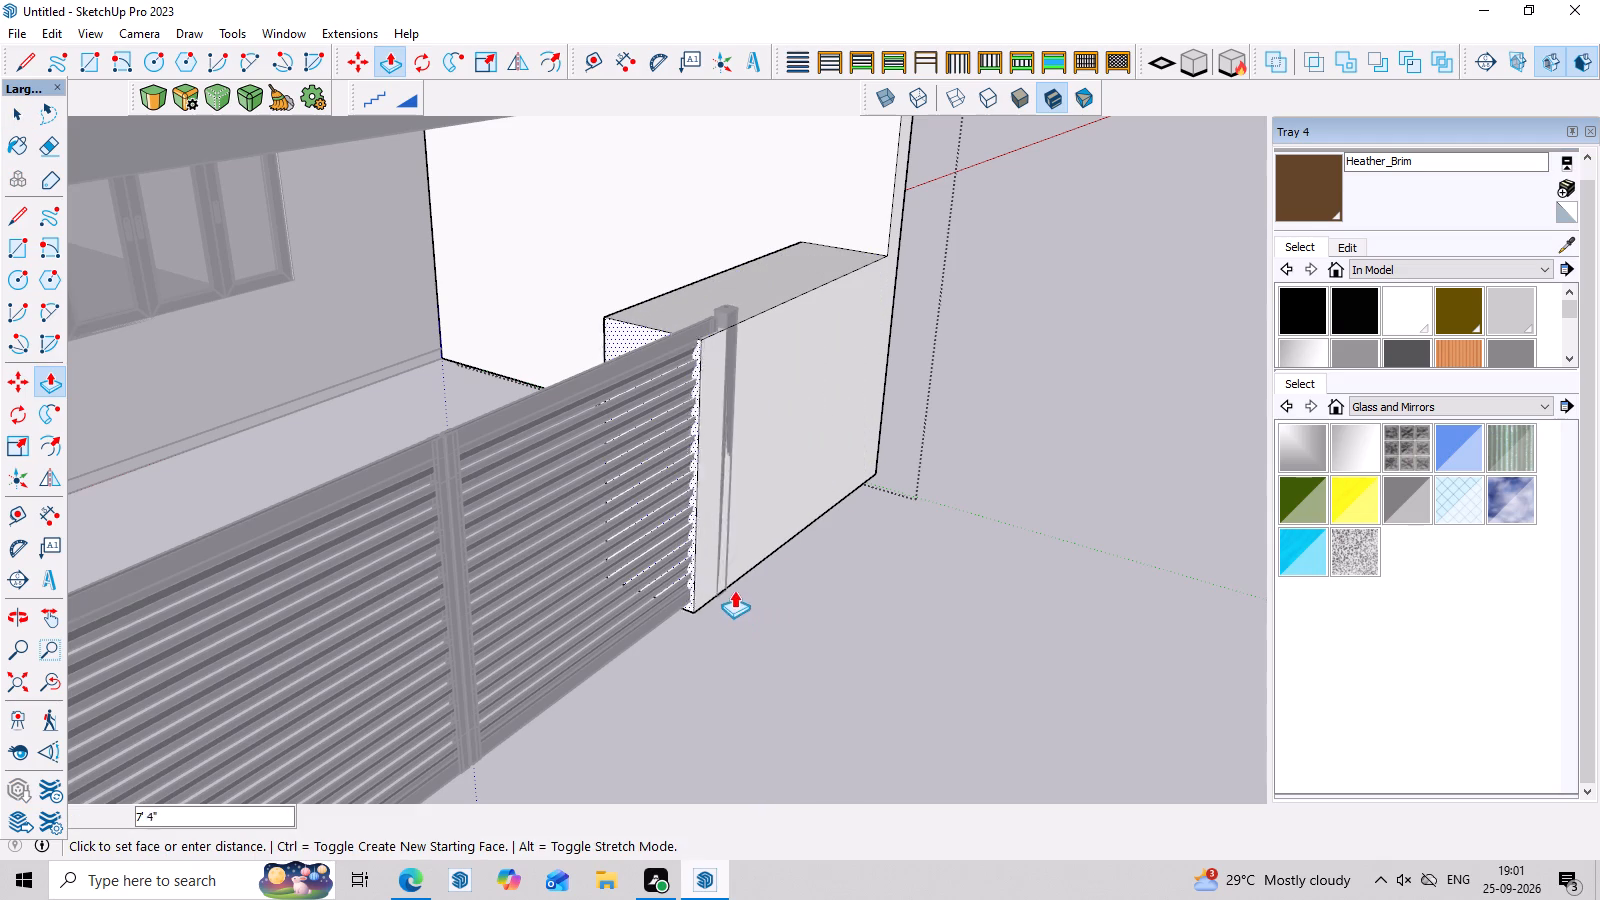
{"action": "scroll", "coordinate": [738, 579], "scroll_direction": "up", "scroll_amount": 2}
{"action": "middle_click_drag", "start_coordinate": [763, 575], "coordinate": [543, 594]}
{"action": "scroll", "coordinate": [794, 594], "scroll_direction": "up", "scroll_amount": 2}
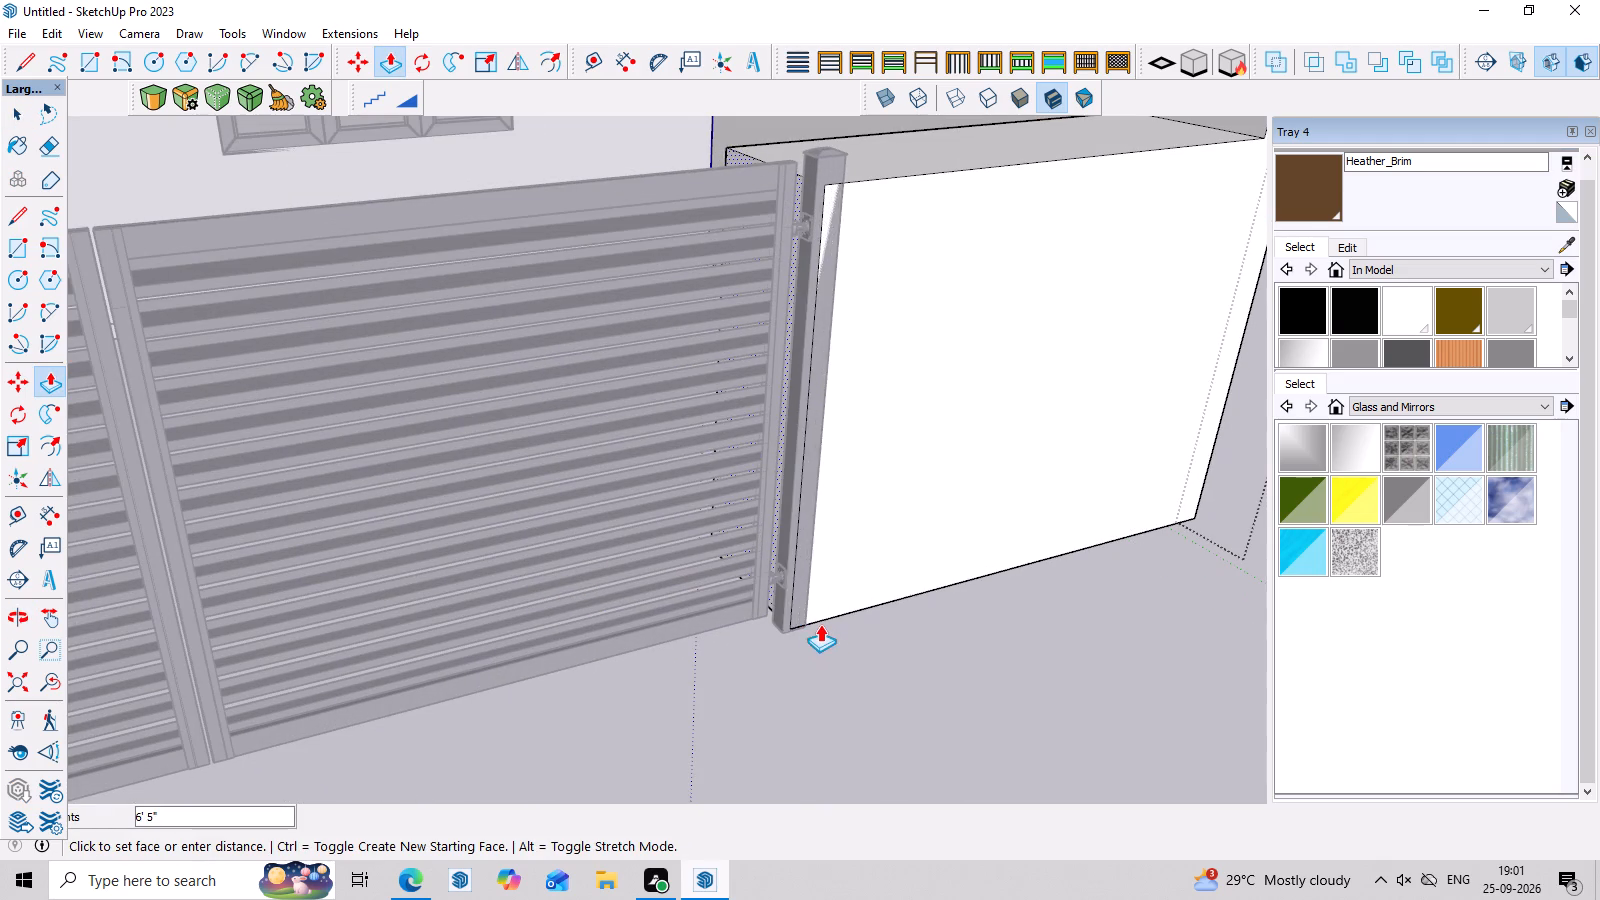
{"action": "scroll", "coordinate": [812, 621], "scroll_direction": "up", "scroll_amount": 2}
{"action": "middle_click_drag", "start_coordinate": [830, 622], "coordinate": [730, 632]}
{"action": "left_click", "coordinate": [819, 643]}
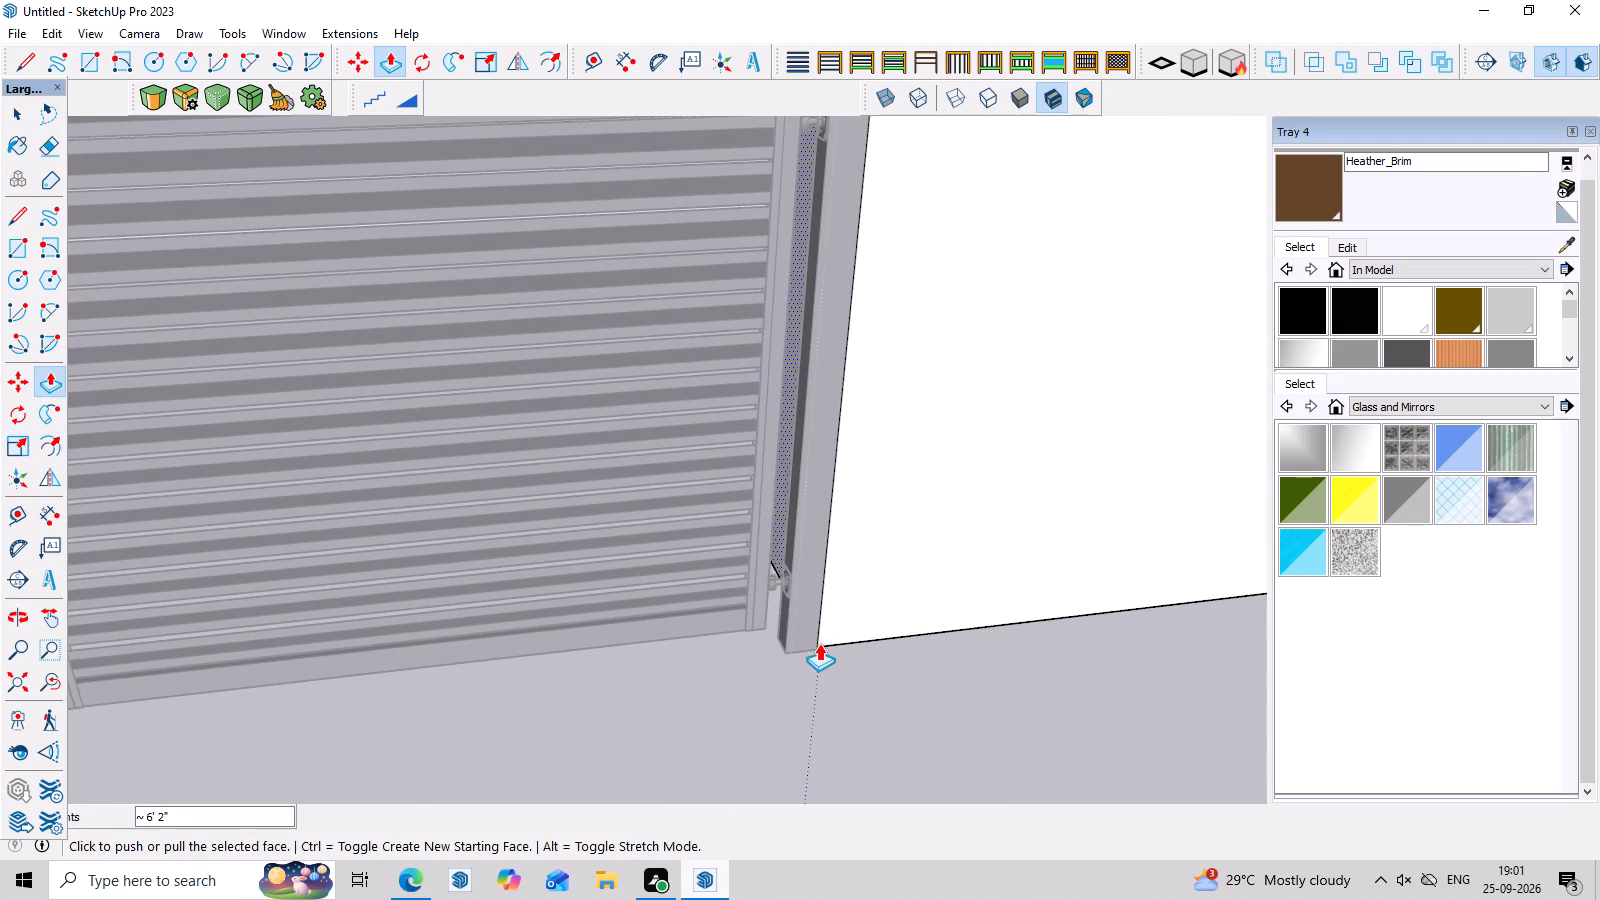
{"action": "scroll", "coordinate": [891, 656], "scroll_direction": "down", "scroll_amount": 12}
{"action": "middle_click_drag", "start_coordinate": [864, 656], "coordinate": [665, 364]}
{"action": "scroll", "coordinate": [711, 398], "scroll_direction": "down", "scroll_amount": 2}
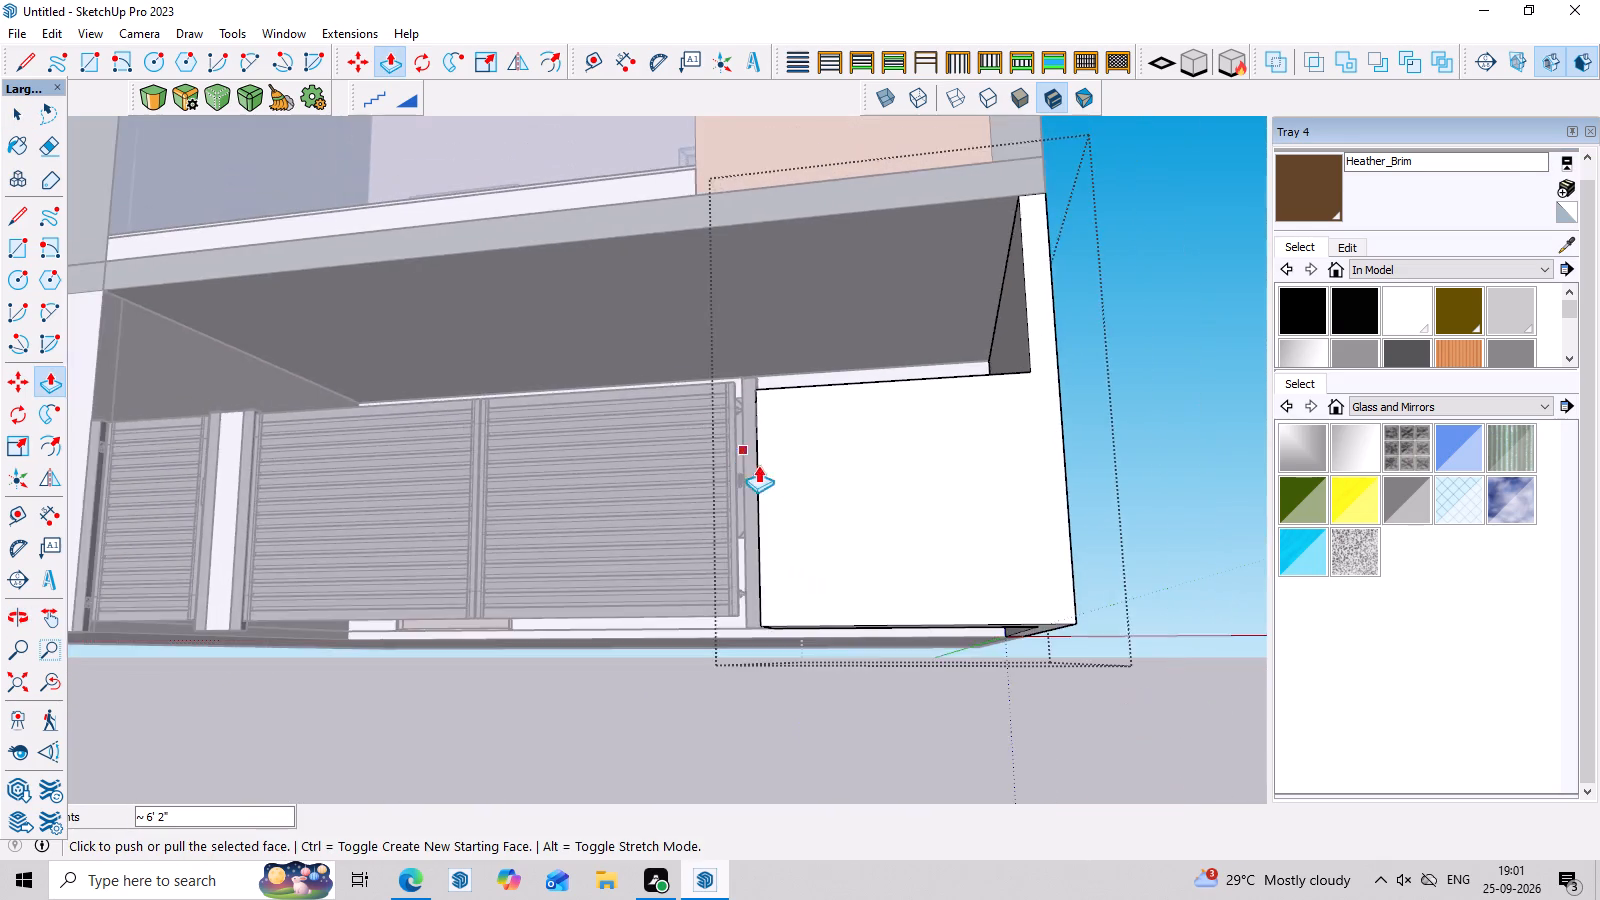
{"action": "scroll", "coordinate": [758, 465], "scroll_direction": "down", "scroll_amount": 5}
{"action": "middle_click_drag", "start_coordinate": [994, 678], "coordinate": [1011, 749]}
{"action": "left_click", "coordinate": [1104, 471]}
{"action": "key", "text": "space"}
{"action": "left_click", "coordinate": [1104, 471]}
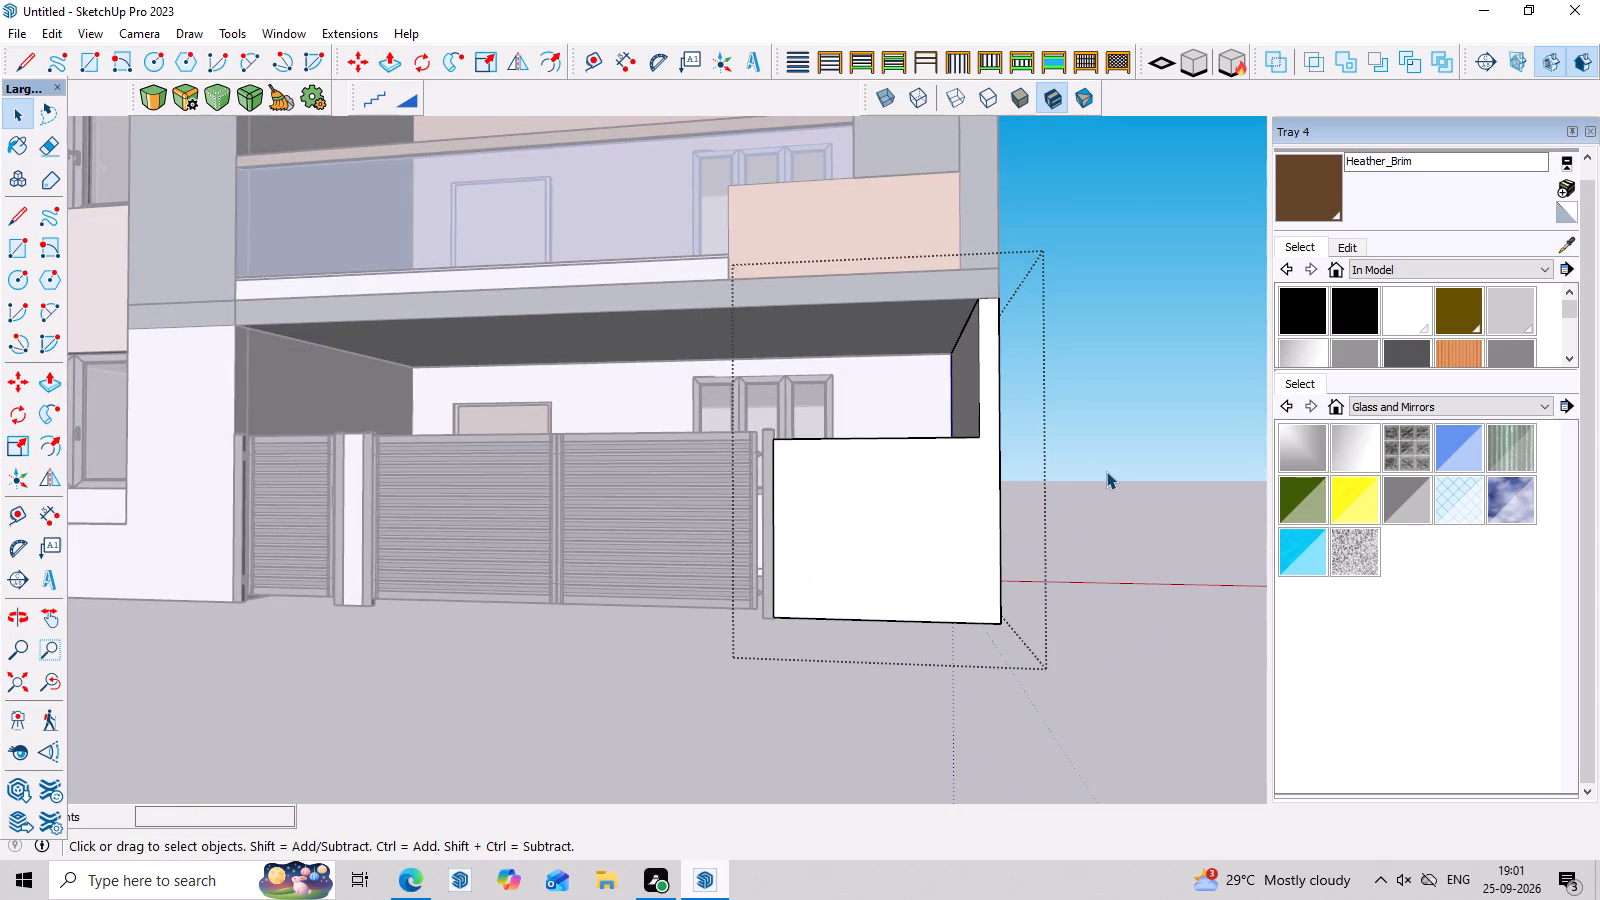
Examine the full front elevation with the new side and front walls from several distances and angles.
{"action": "scroll", "coordinate": [1106, 471], "scroll_direction": "down", "scroll_amount": 5}
{"action": "middle_click_drag", "start_coordinate": [1115, 536], "coordinate": [1117, 590]}
{"action": "scroll", "coordinate": [822, 603], "scroll_direction": "up", "scroll_amount": 3}
{"action": "middle_click_drag", "start_coordinate": [899, 607], "coordinate": [1071, 581]}
{"action": "scroll", "coordinate": [1031, 577], "scroll_direction": "down", "scroll_amount": 4}
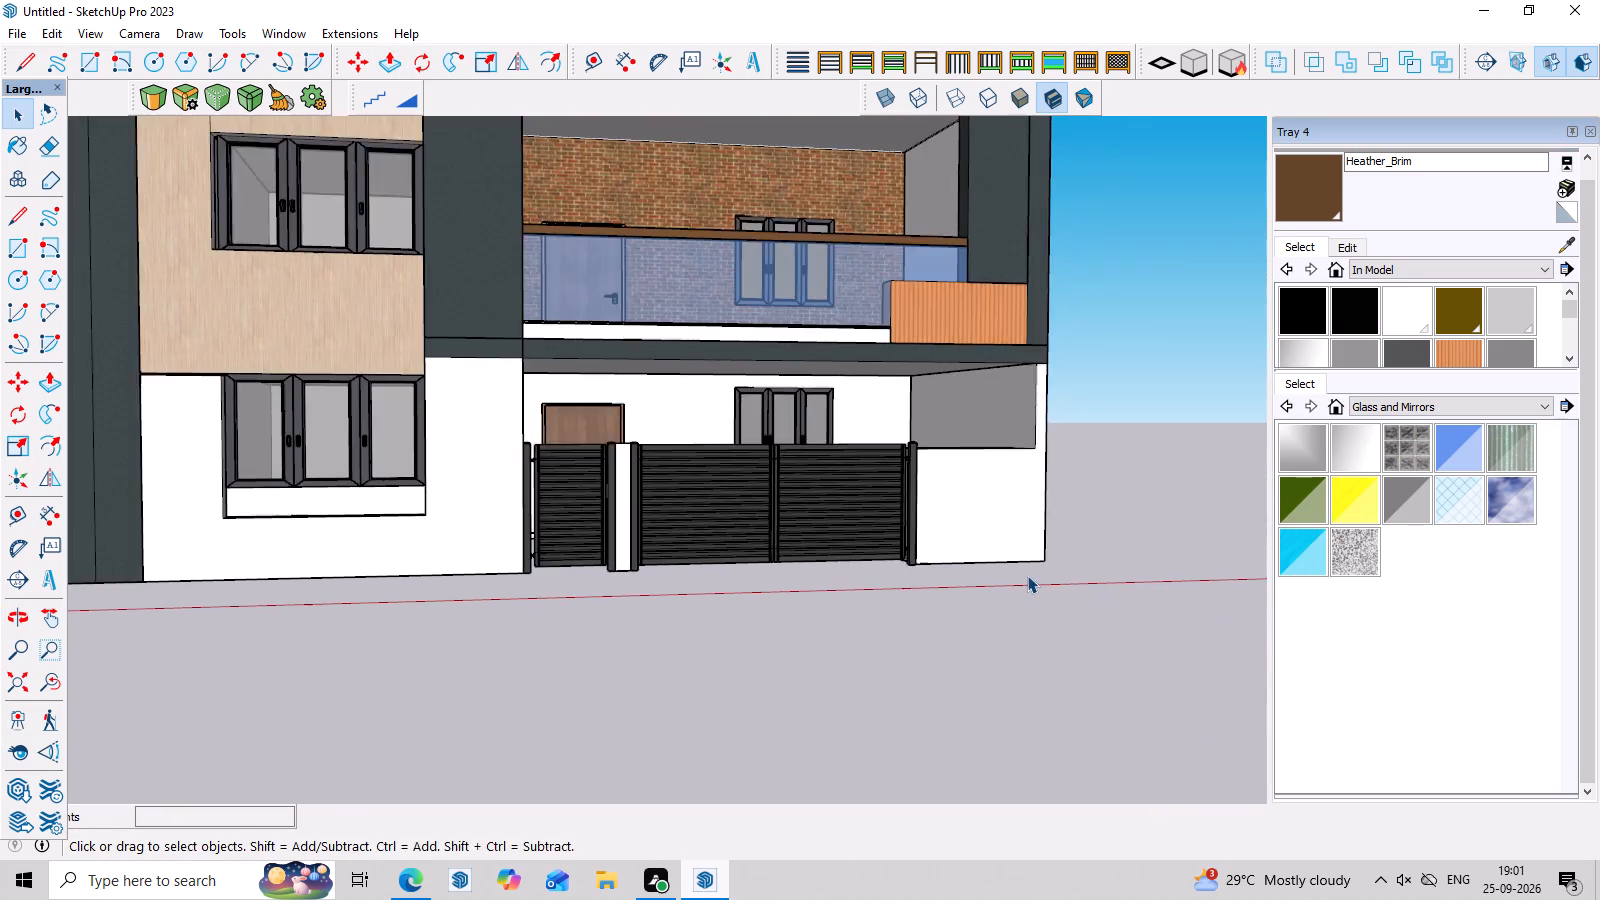
{"action": "scroll", "coordinate": [1027, 575], "scroll_direction": "down", "scroll_amount": 3}
{"action": "middle_click_drag", "start_coordinate": [1032, 575], "coordinate": [952, 689]}
{"action": "scroll", "coordinate": [1037, 535], "scroll_direction": "down", "scroll_amount": 5}
{"action": "middle_click_drag", "start_coordinate": [1097, 411], "coordinate": [1102, 341]}
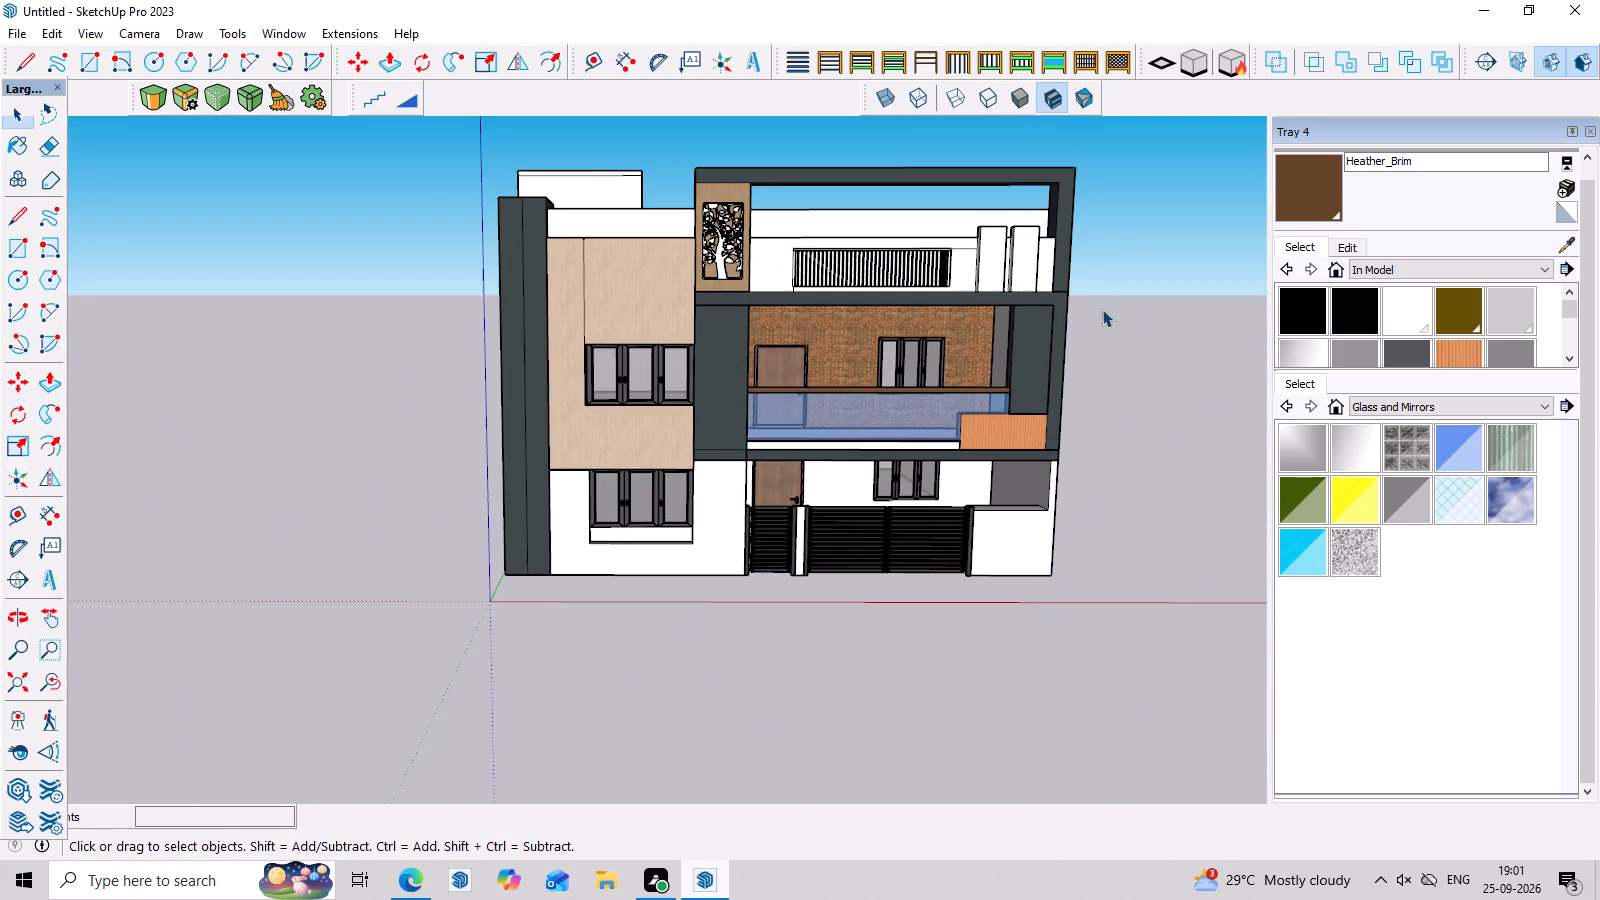
{"action": "scroll", "coordinate": [1090, 192], "scroll_direction": "up", "scroll_amount": 4}
{"action": "scroll", "coordinate": [1089, 178], "scroll_direction": "down", "scroll_amount": 4}
{"action": "middle_click_drag", "start_coordinate": [1089, 186], "coordinate": [1072, 125]}
{"action": "scroll", "coordinate": [1067, 154], "scroll_direction": "up", "scroll_amount": 3}
{"action": "middle_click_drag", "start_coordinate": [1082, 227], "coordinate": [1082, 243]}
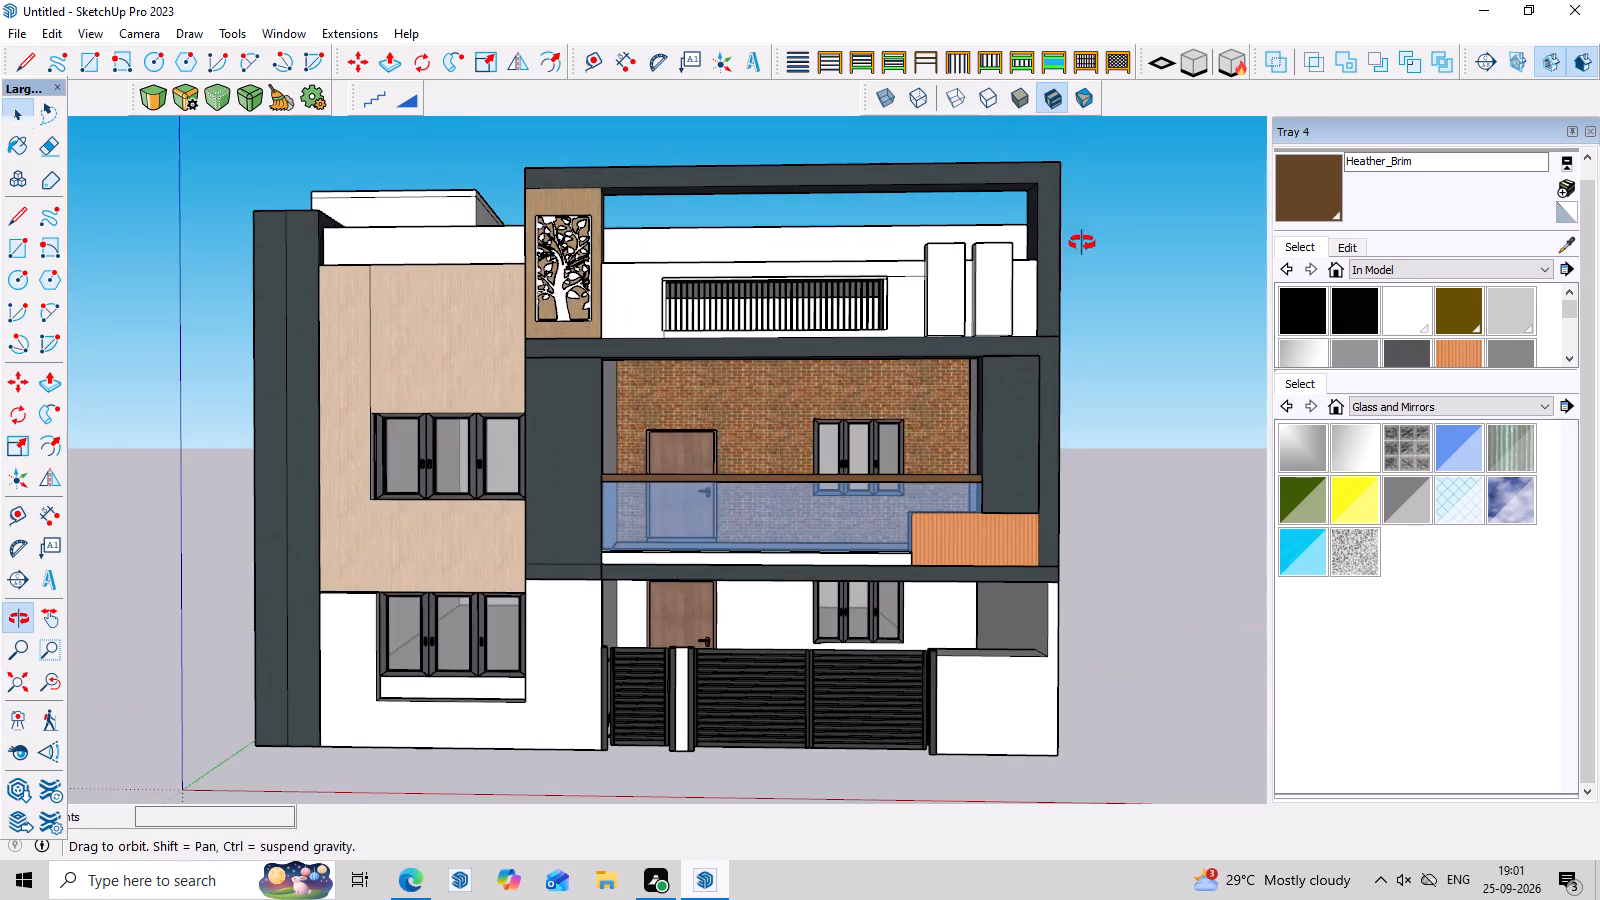
{"action": "middle_click_drag", "start_coordinate": [1082, 243], "coordinate": [1074, 287]}
{"action": "scroll", "coordinate": [1072, 287], "scroll_direction": "down", "scroll_amount": 3}
{"action": "middle_click_drag", "start_coordinate": [1108, 492], "coordinate": [1135, 372]}
{"action": "middle_click_drag", "start_coordinate": [1139, 395], "coordinate": [1127, 494]}
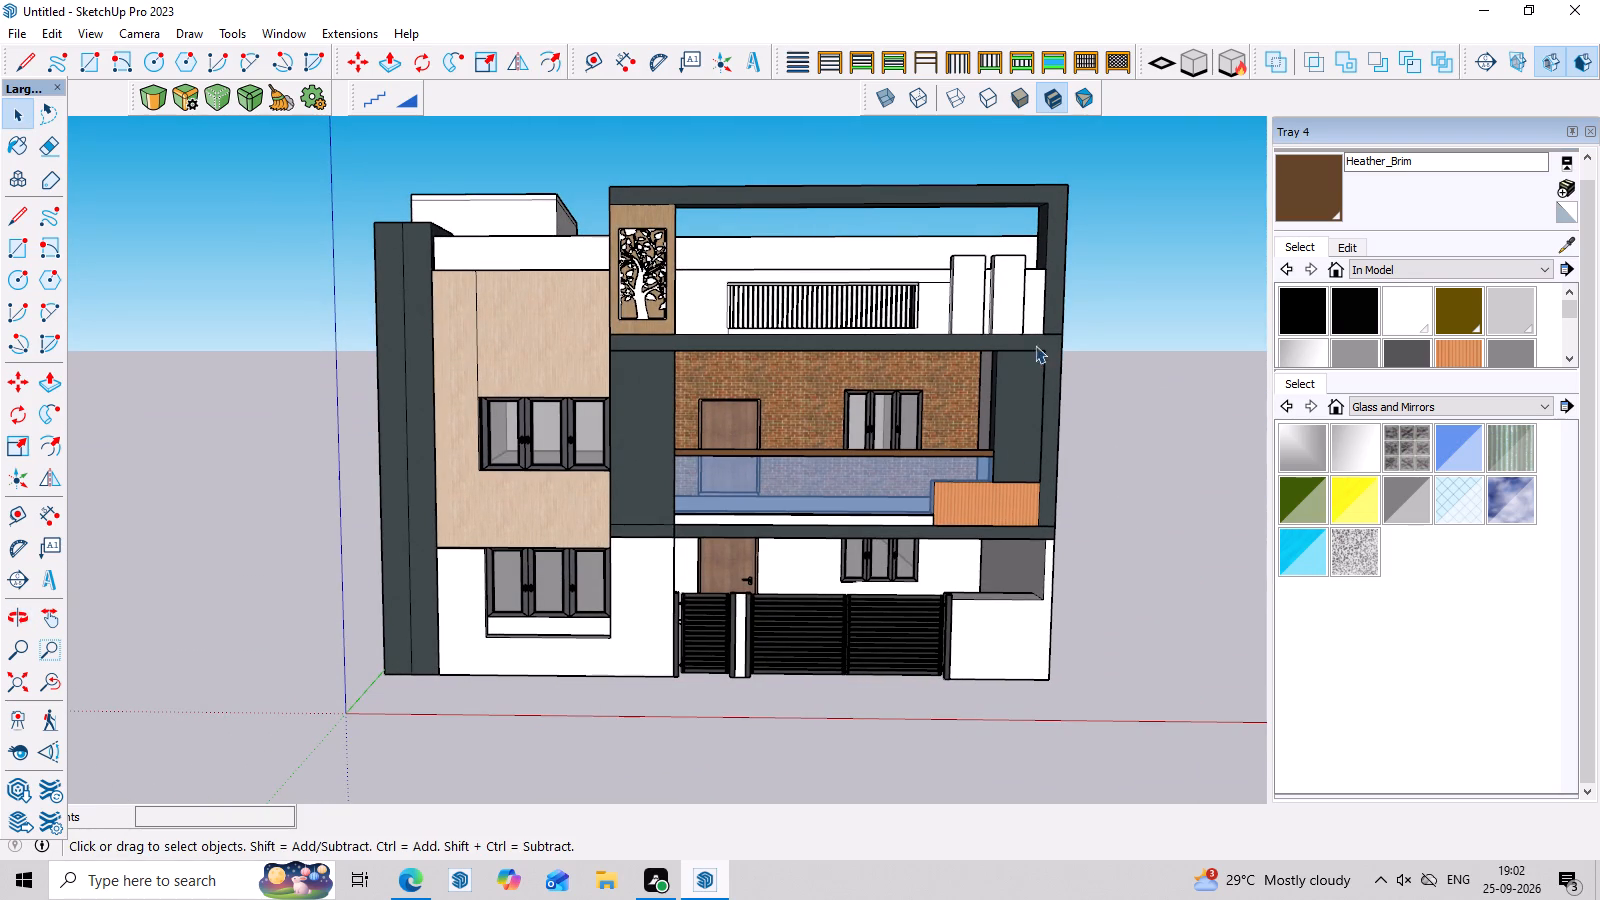
{"action": "scroll", "coordinate": [1004, 346], "scroll_direction": "down", "scroll_amount": 2}
{"action": "middle_click_drag", "start_coordinate": [1081, 512], "coordinate": [1084, 430]}
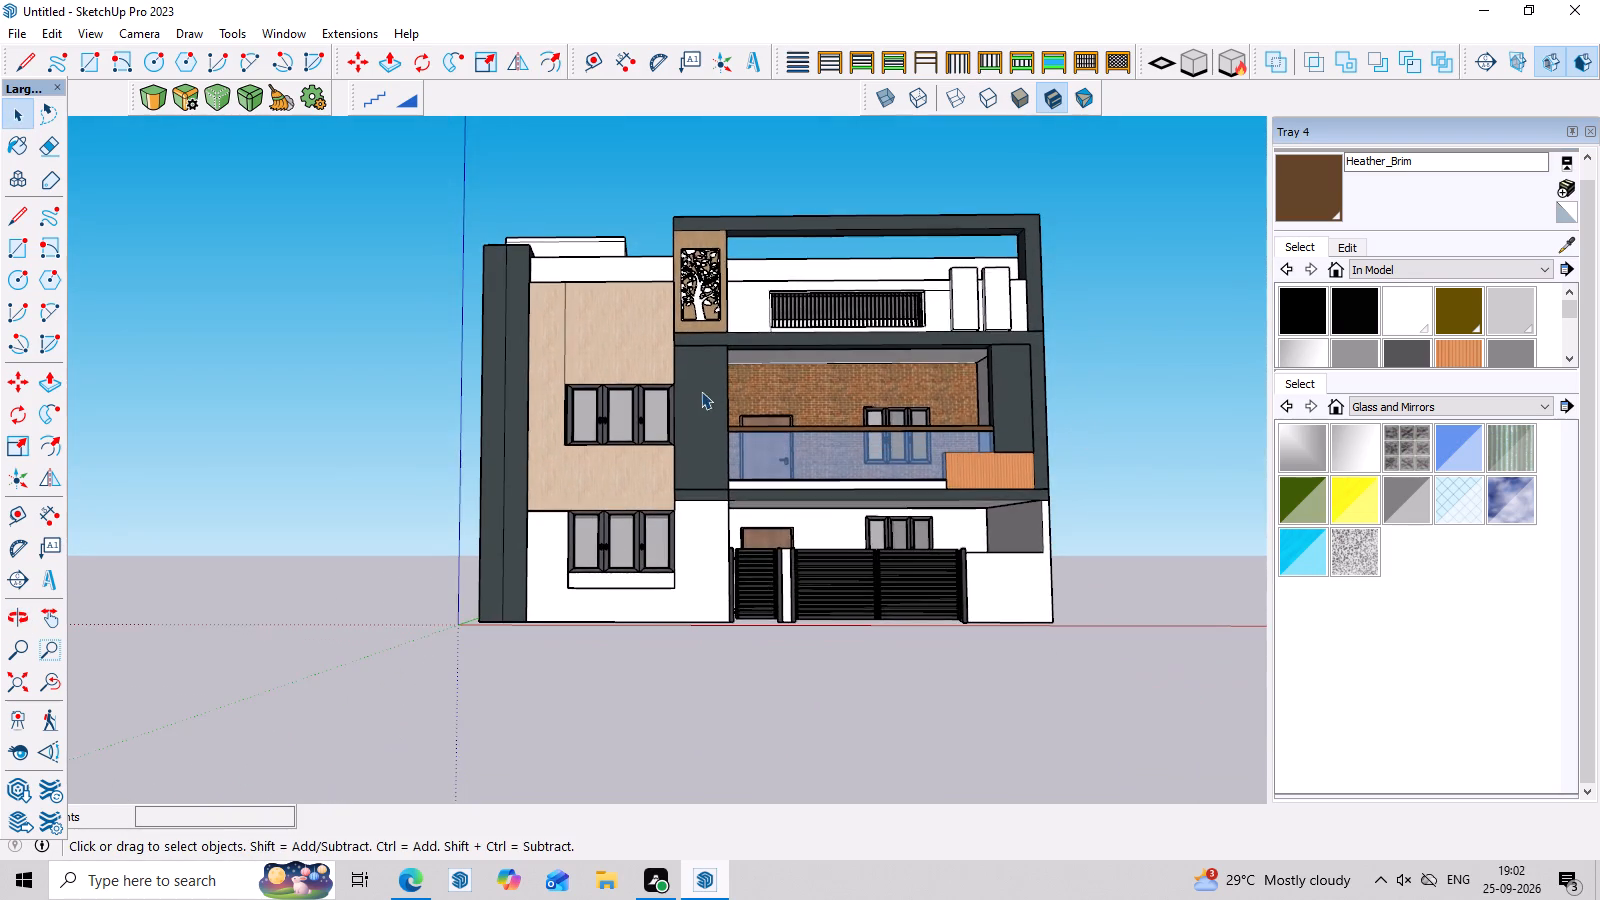
{"action": "scroll", "coordinate": [649, 371], "scroll_direction": "up", "scroll_amount": 3}
{"action": "scroll", "coordinate": [615, 334], "scroll_direction": "down", "scroll_amount": 2}
{"action": "middle_click_drag", "start_coordinate": [623, 342], "coordinate": [620, 390]}
{"action": "scroll", "coordinate": [626, 507], "scroll_direction": "up", "scroll_amount": 2}
{"action": "scroll", "coordinate": [674, 621], "scroll_direction": "up", "scroll_amount": 1}
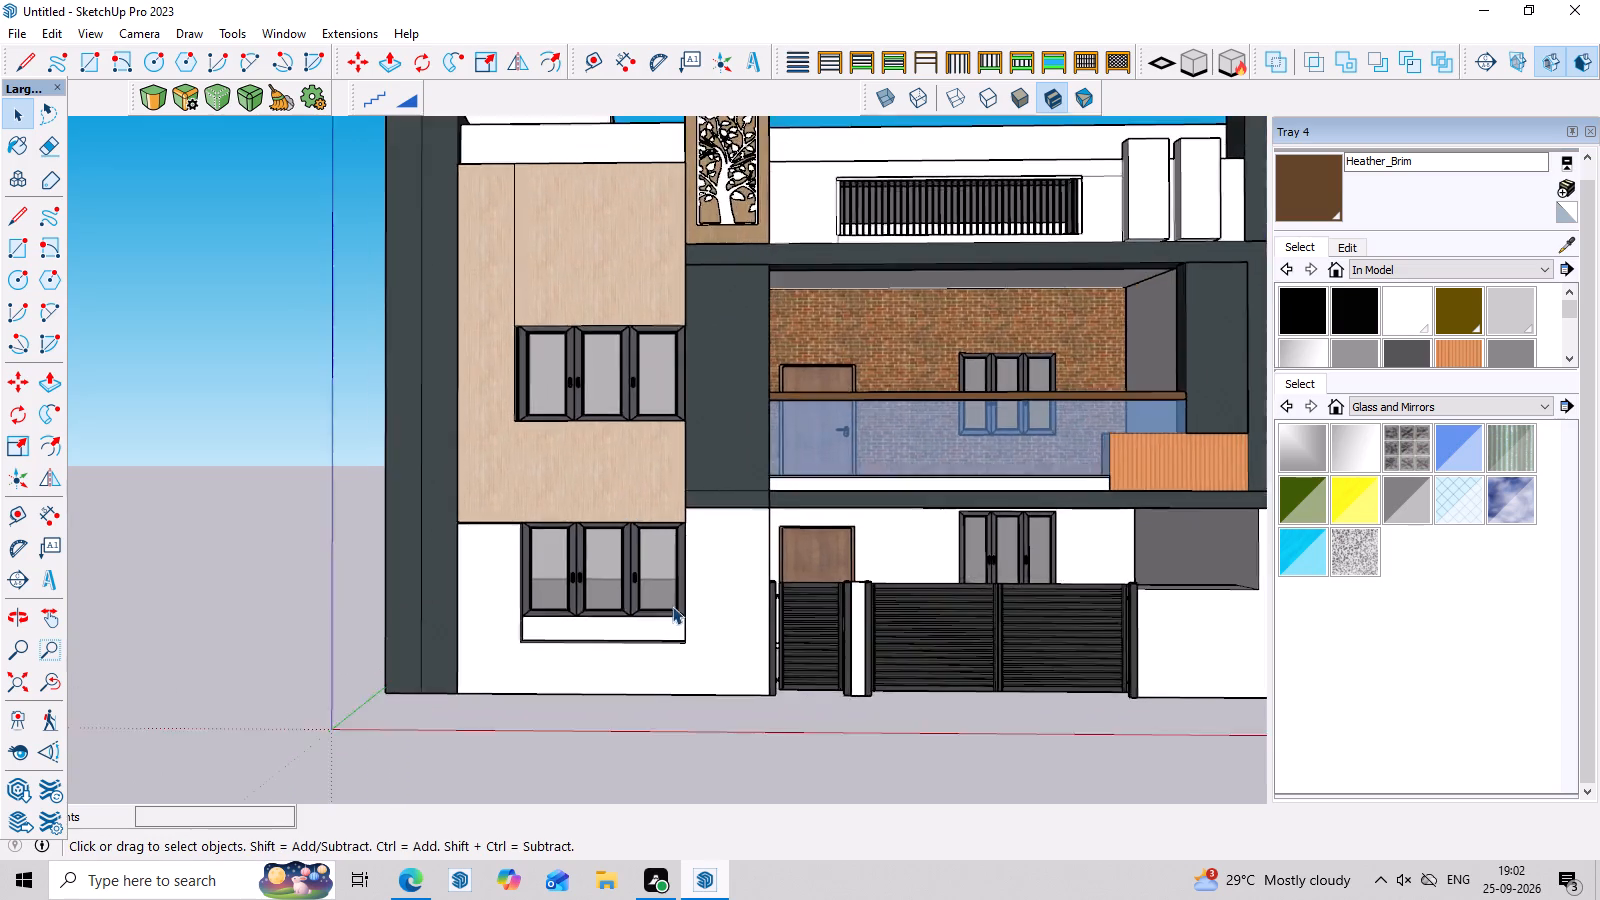
{"action": "scroll", "coordinate": [672, 602], "scroll_direction": "down", "scroll_amount": 7}
{"action": "middle_click_drag", "start_coordinate": [767, 576], "coordinate": [757, 626]}
{"action": "scroll", "coordinate": [757, 626], "scroll_direction": "up", "scroll_amount": 3}
{"action": "scroll", "coordinate": [806, 559], "scroll_direction": "up", "scroll_amount": 2}
{"action": "middle_click_drag", "start_coordinate": [812, 547], "coordinate": [814, 486]}
{"action": "scroll", "coordinate": [814, 486], "scroll_direction": "down", "scroll_amount": 7}
{"action": "scroll", "coordinate": [1102, 216], "scroll_direction": "up", "scroll_amount": 3}
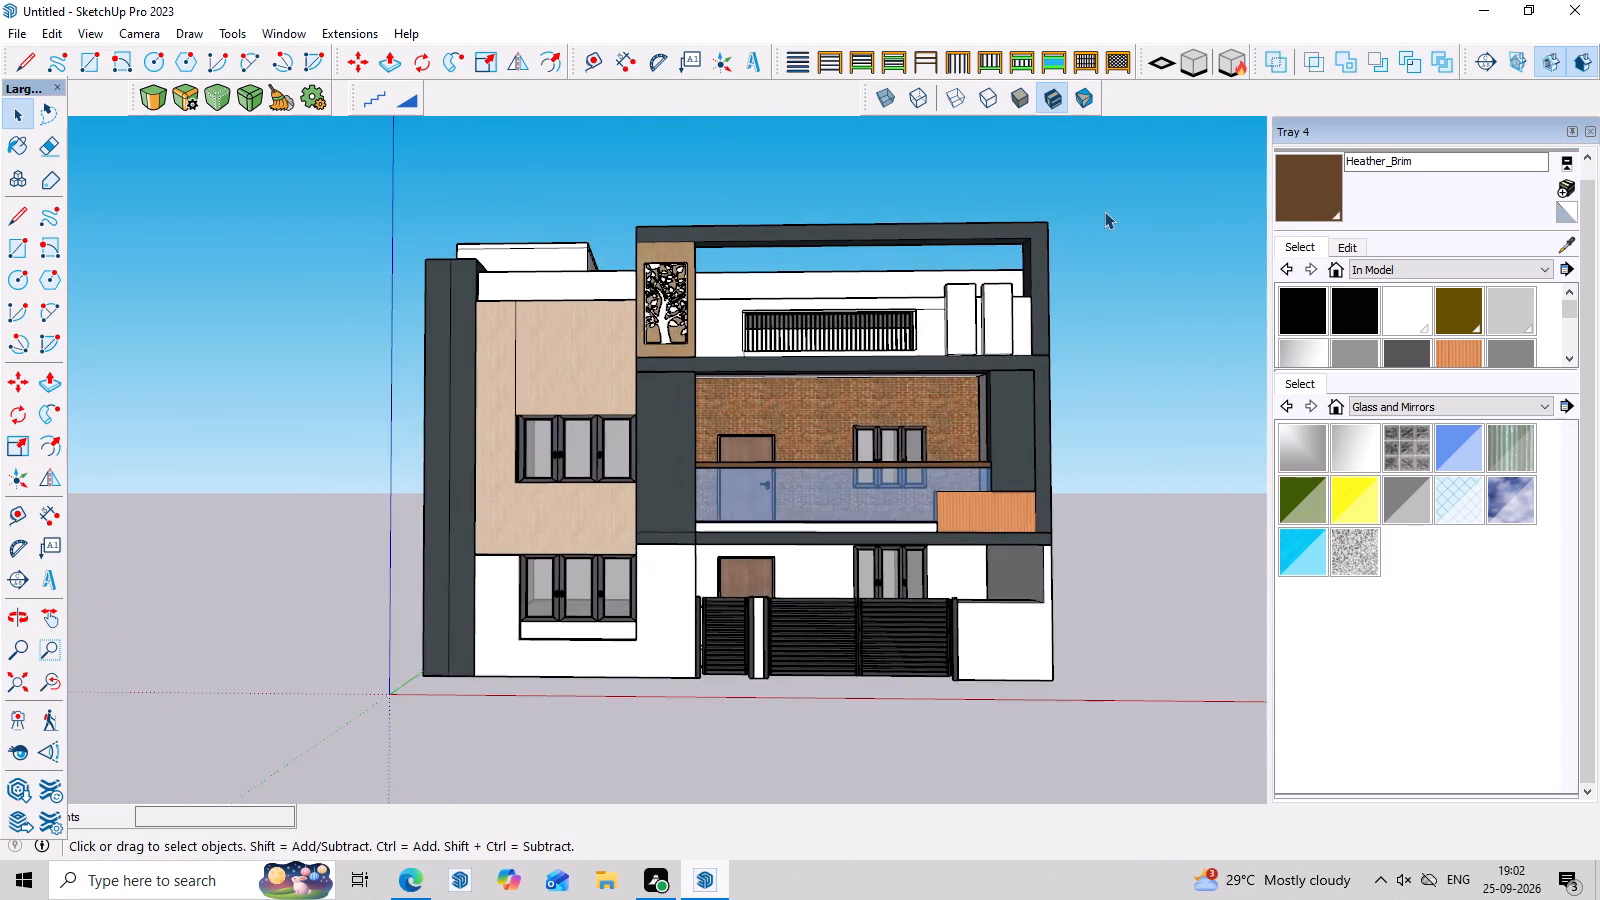
{"action": "scroll", "coordinate": [1104, 211], "scroll_direction": "up", "scroll_amount": 2}
{"action": "middle_click_drag", "start_coordinate": [1104, 211], "coordinate": [1109, 246]}
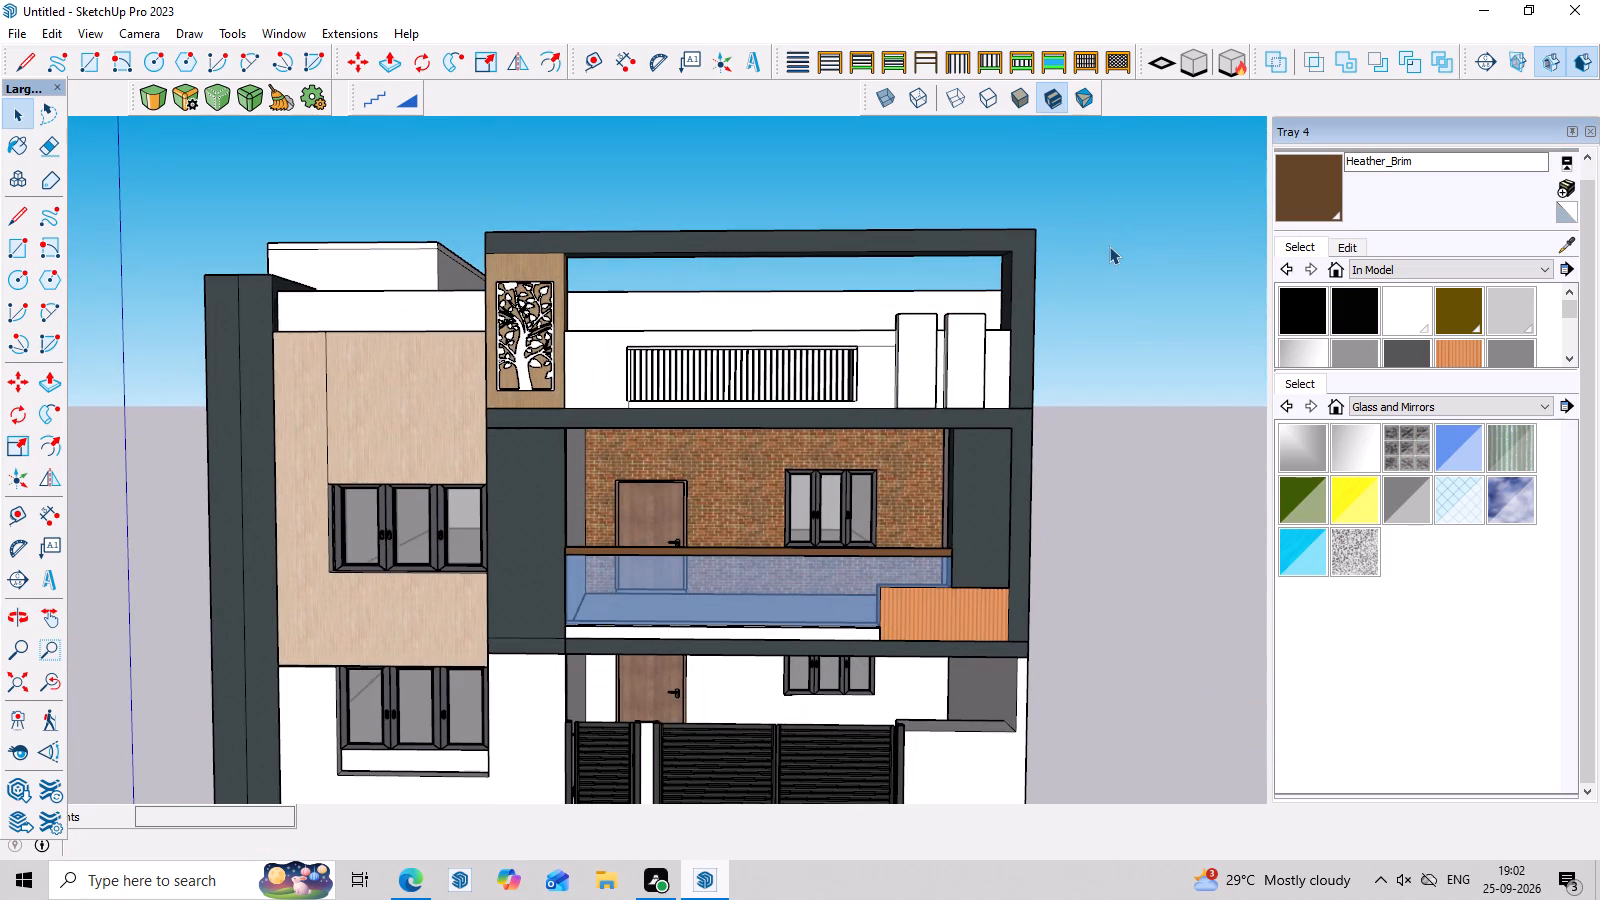
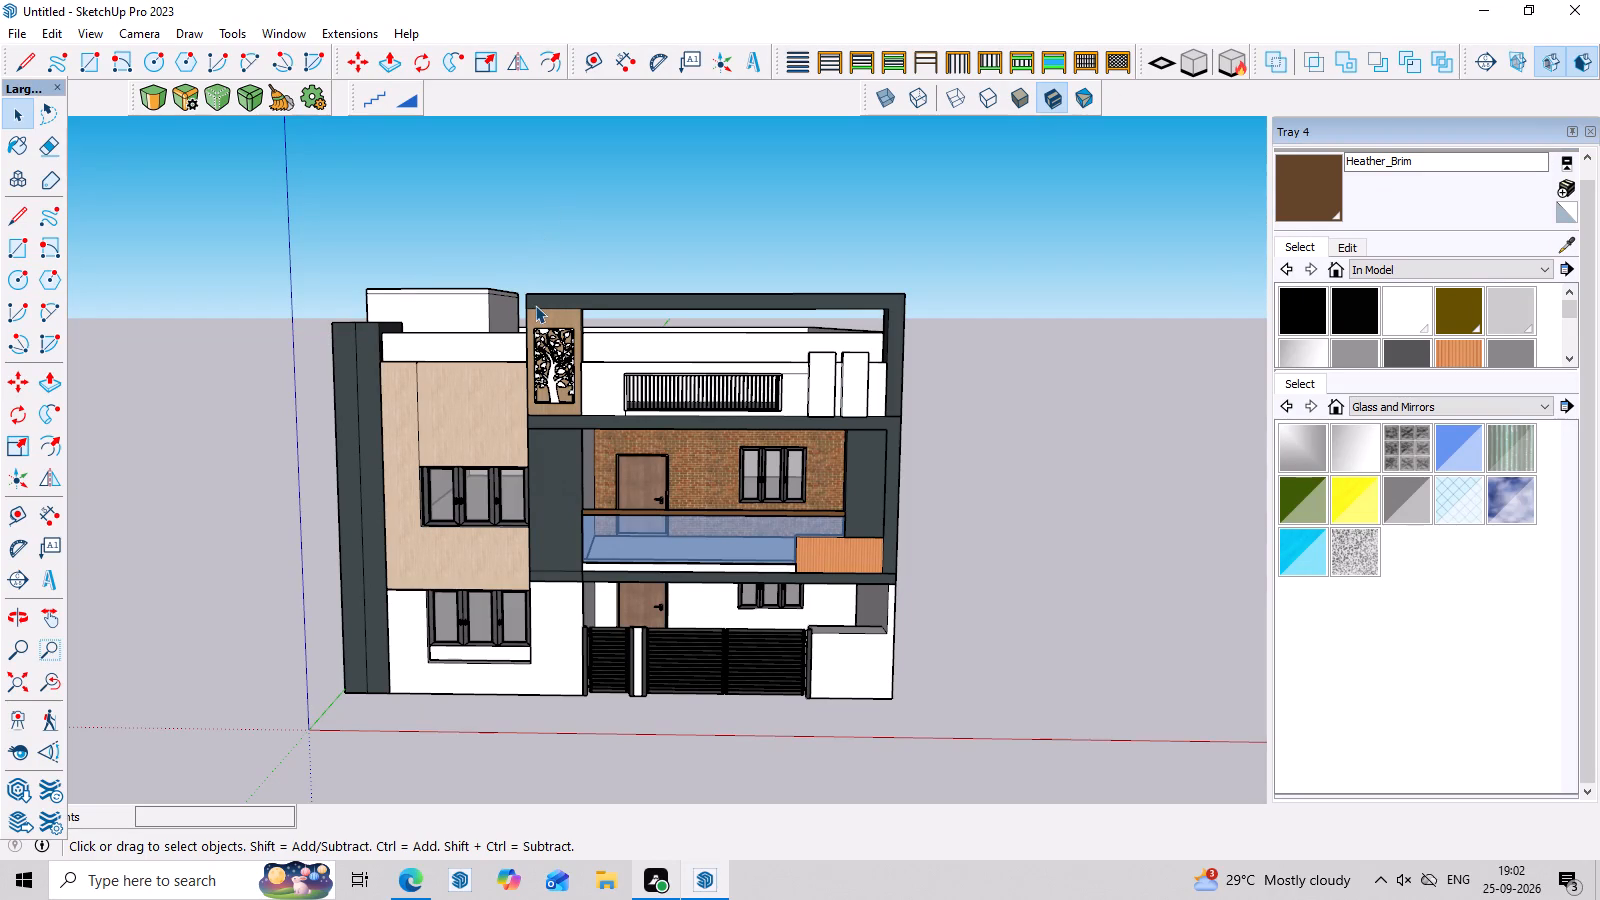
Sample the Formica Laminate Light material from the facade and paint the top-level wall around the slatted grille with it.
{"action": "scroll", "coordinate": [733, 419], "scroll_direction": "up", "scroll_amount": 6}
{"action": "middle_click_drag", "start_coordinate": [658, 405], "coordinate": [663, 376]}
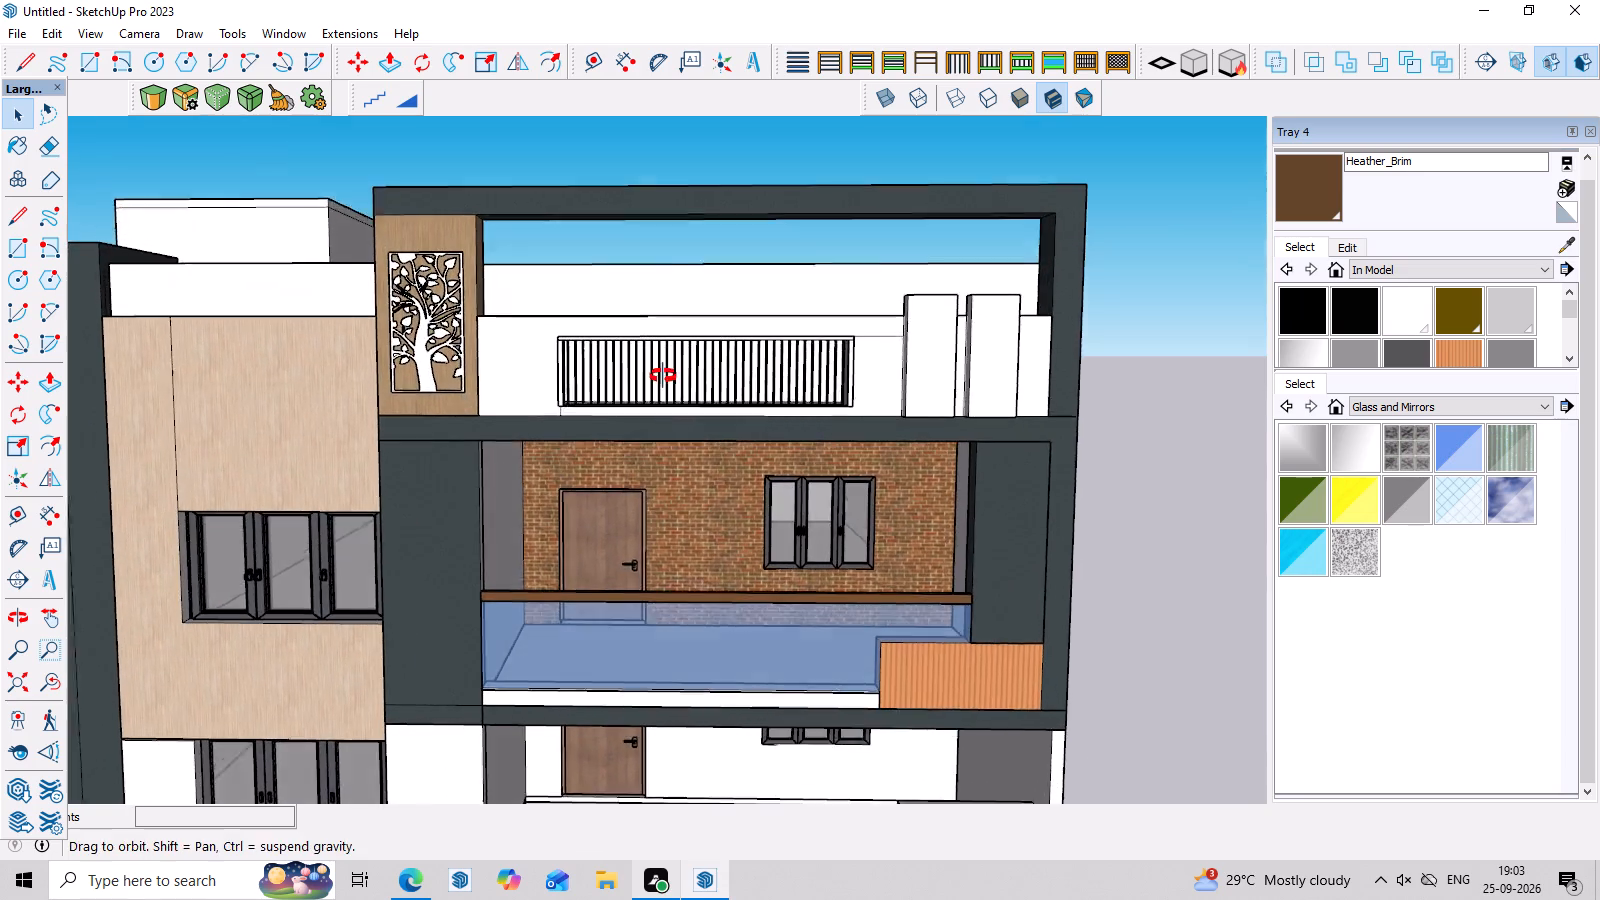
{"action": "middle_click_drag", "start_coordinate": [663, 376], "coordinate": [664, 371]}
{"action": "scroll", "coordinate": [664, 371], "scroll_direction": "up", "scroll_amount": 6}
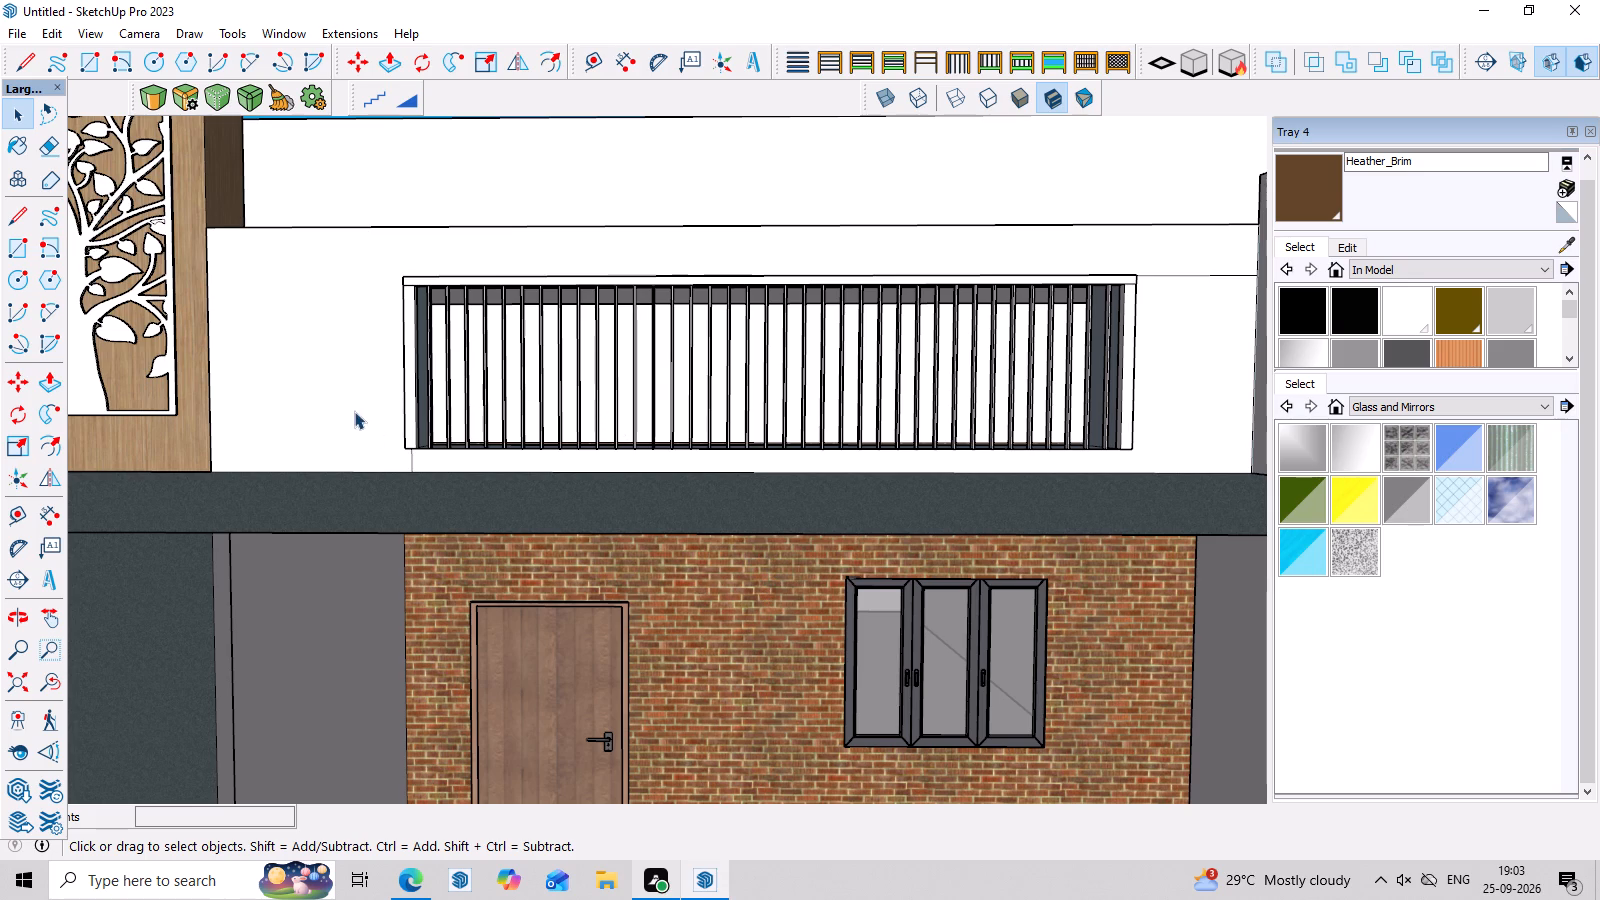
{"action": "scroll", "coordinate": [305, 464], "scroll_direction": "down", "scroll_amount": 6}
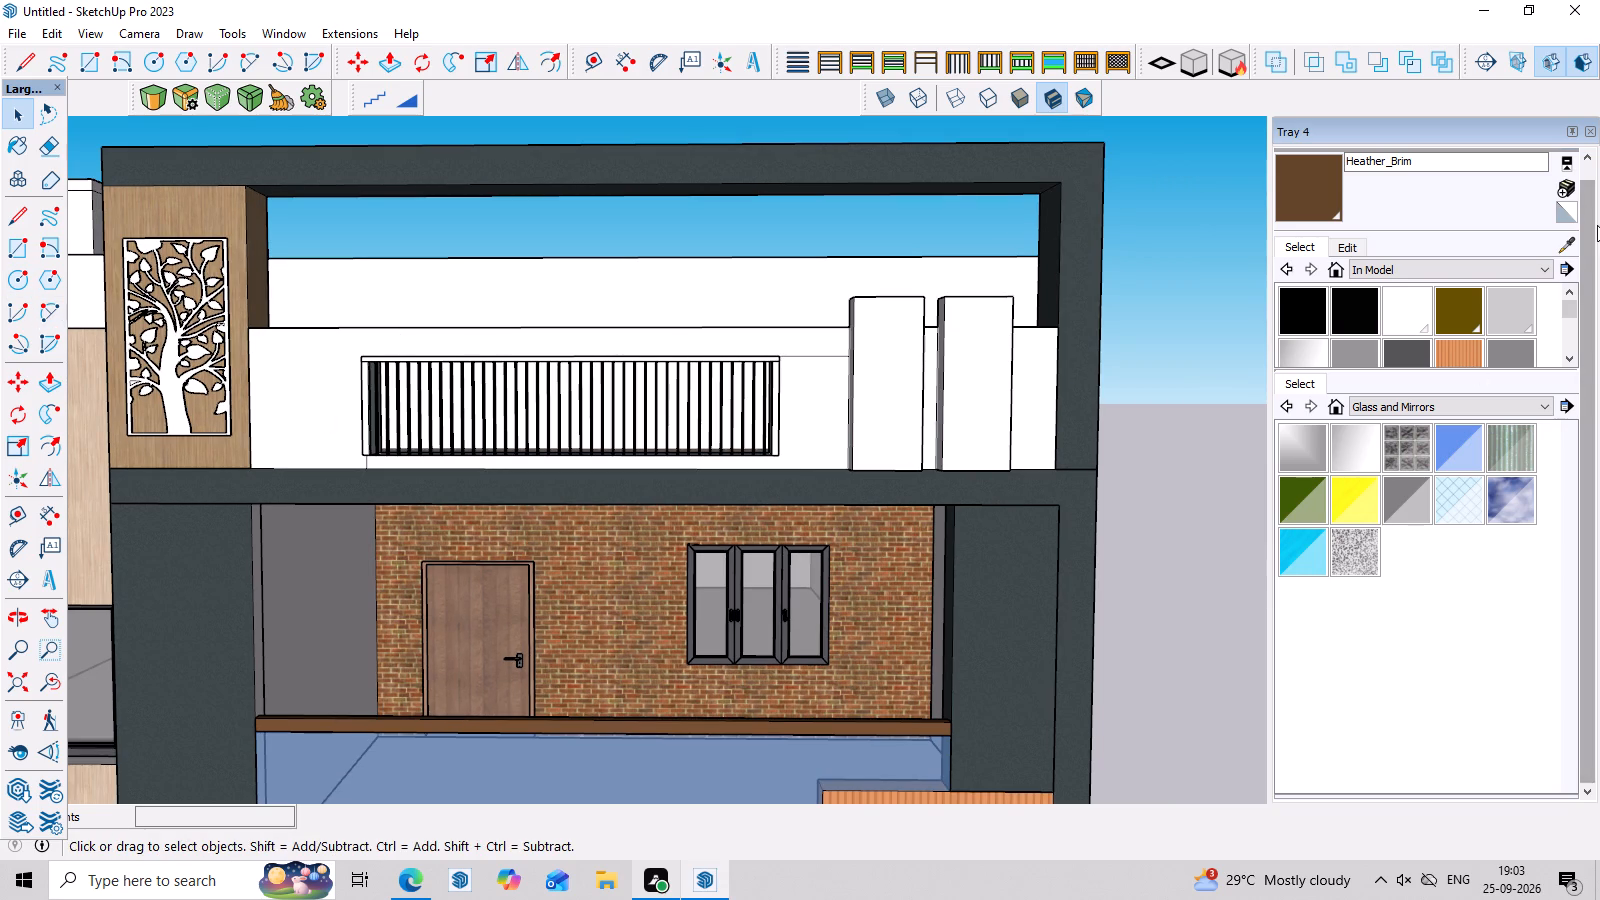
{"action": "left_click", "coordinate": [1574, 241]}
{"action": "scroll", "coordinate": [1462, 294], "scroll_direction": "down", "scroll_amount": 10}
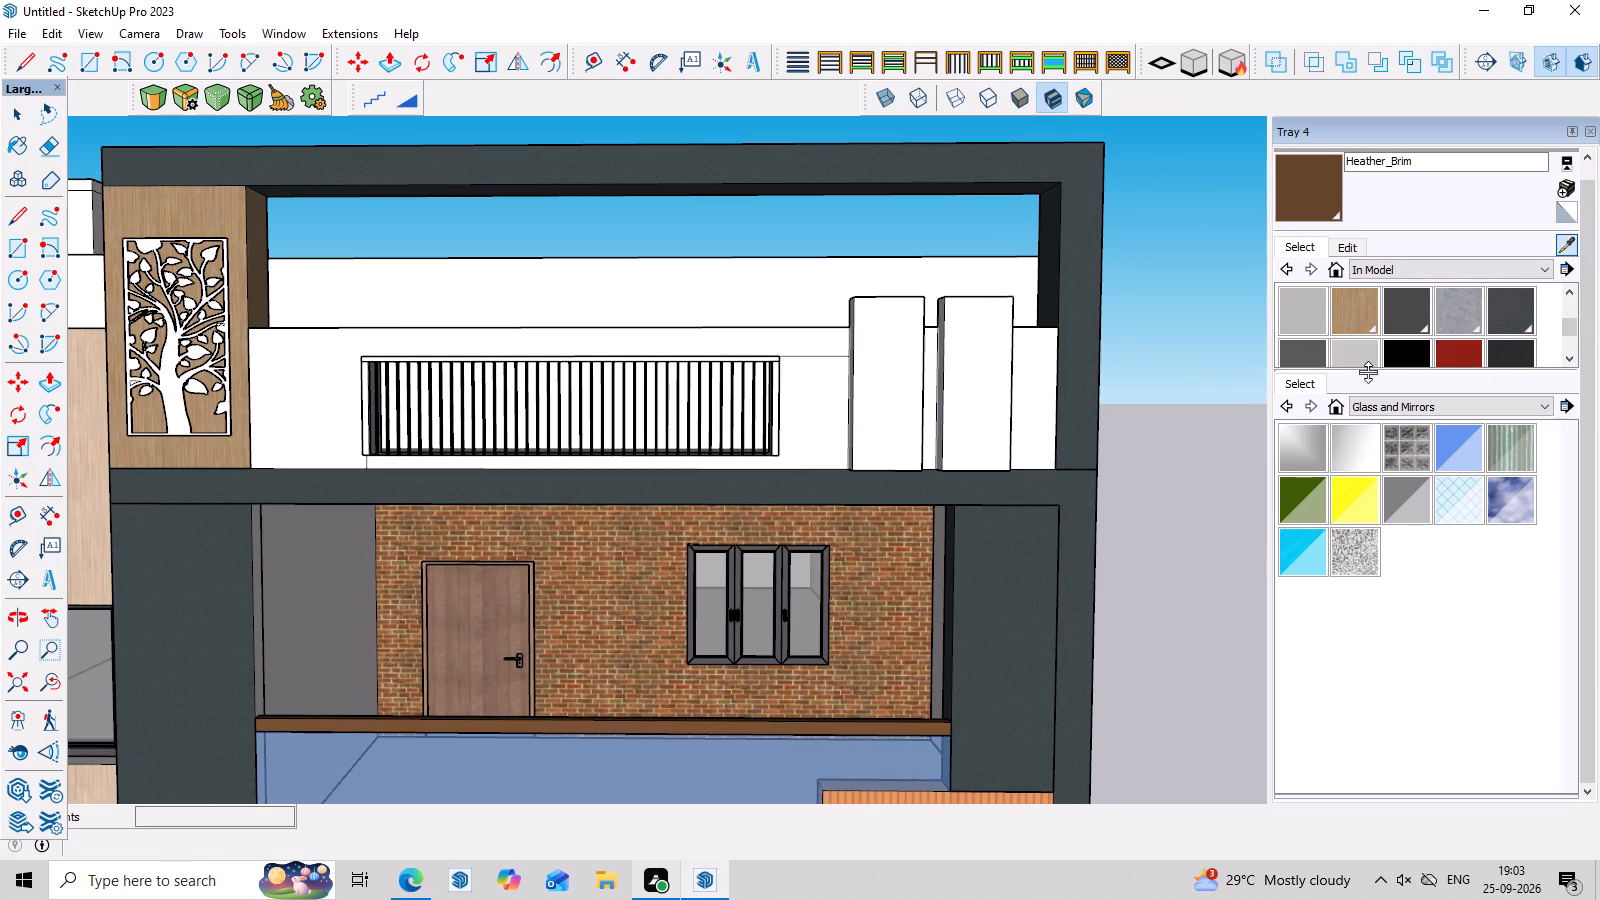
{"action": "scroll", "coordinate": [1368, 372], "scroll_direction": "down", "scroll_amount": 10}
{"action": "left_click", "coordinate": [543, 404]}
{"action": "scroll", "coordinate": [719, 358], "scroll_direction": "up", "scroll_amount": 2}
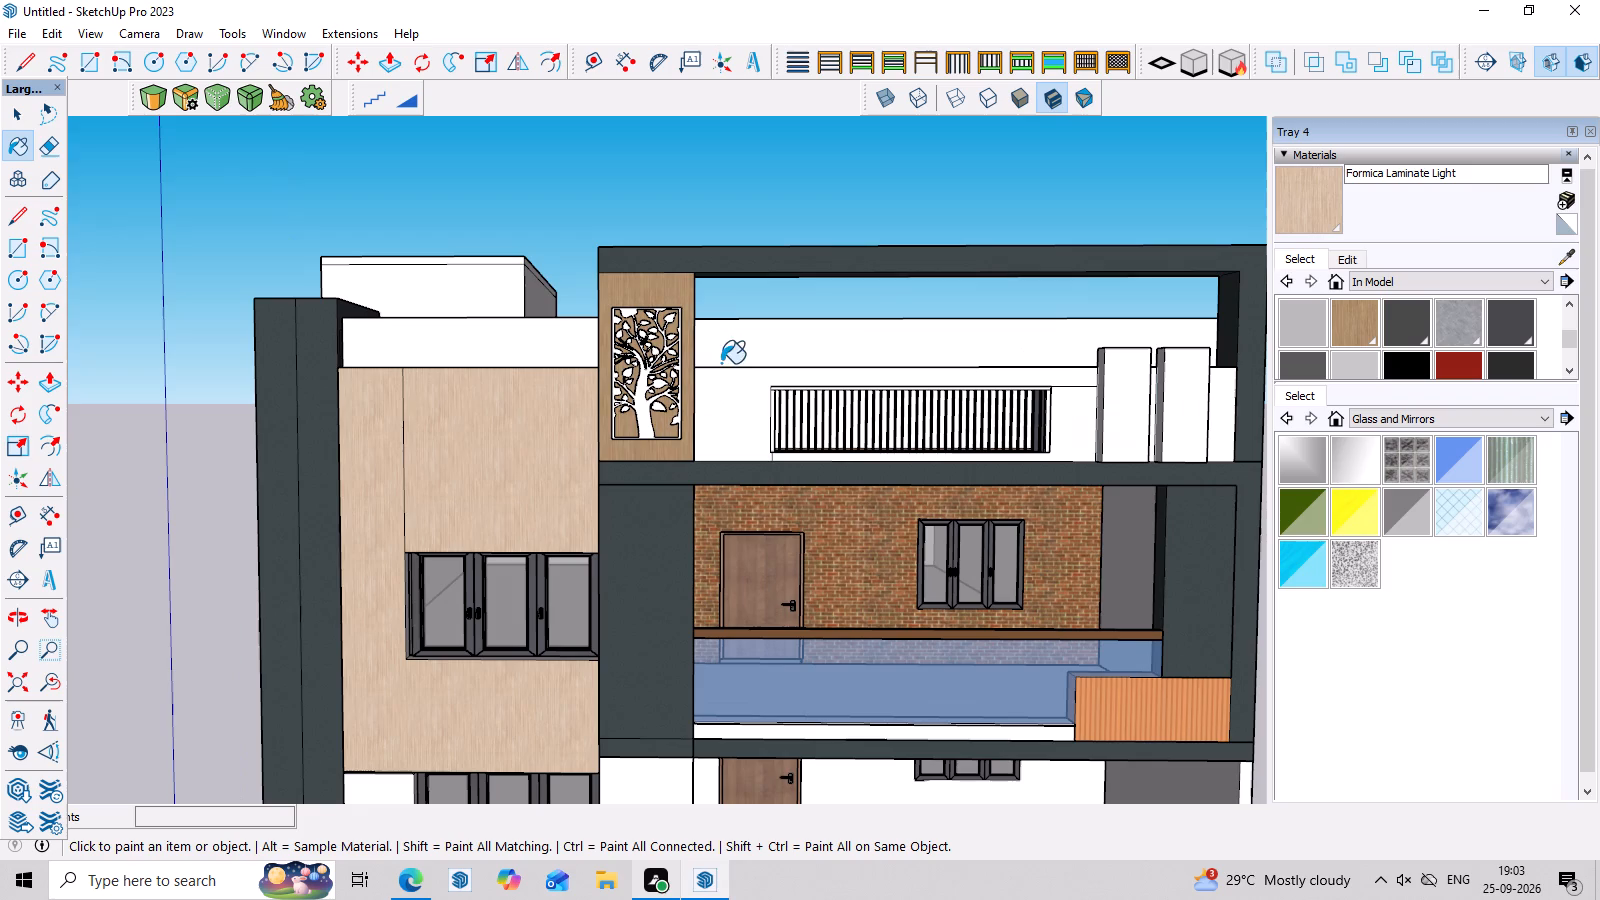
{"action": "scroll", "coordinate": [721, 363], "scroll_direction": "up", "scroll_amount": 1}
{"action": "left_click", "coordinate": [726, 406]}
{"action": "scroll", "coordinate": [751, 406], "scroll_direction": "down", "scroll_amount": 3}
{"action": "middle_click_drag", "start_coordinate": [911, 440], "coordinate": [913, 429]}
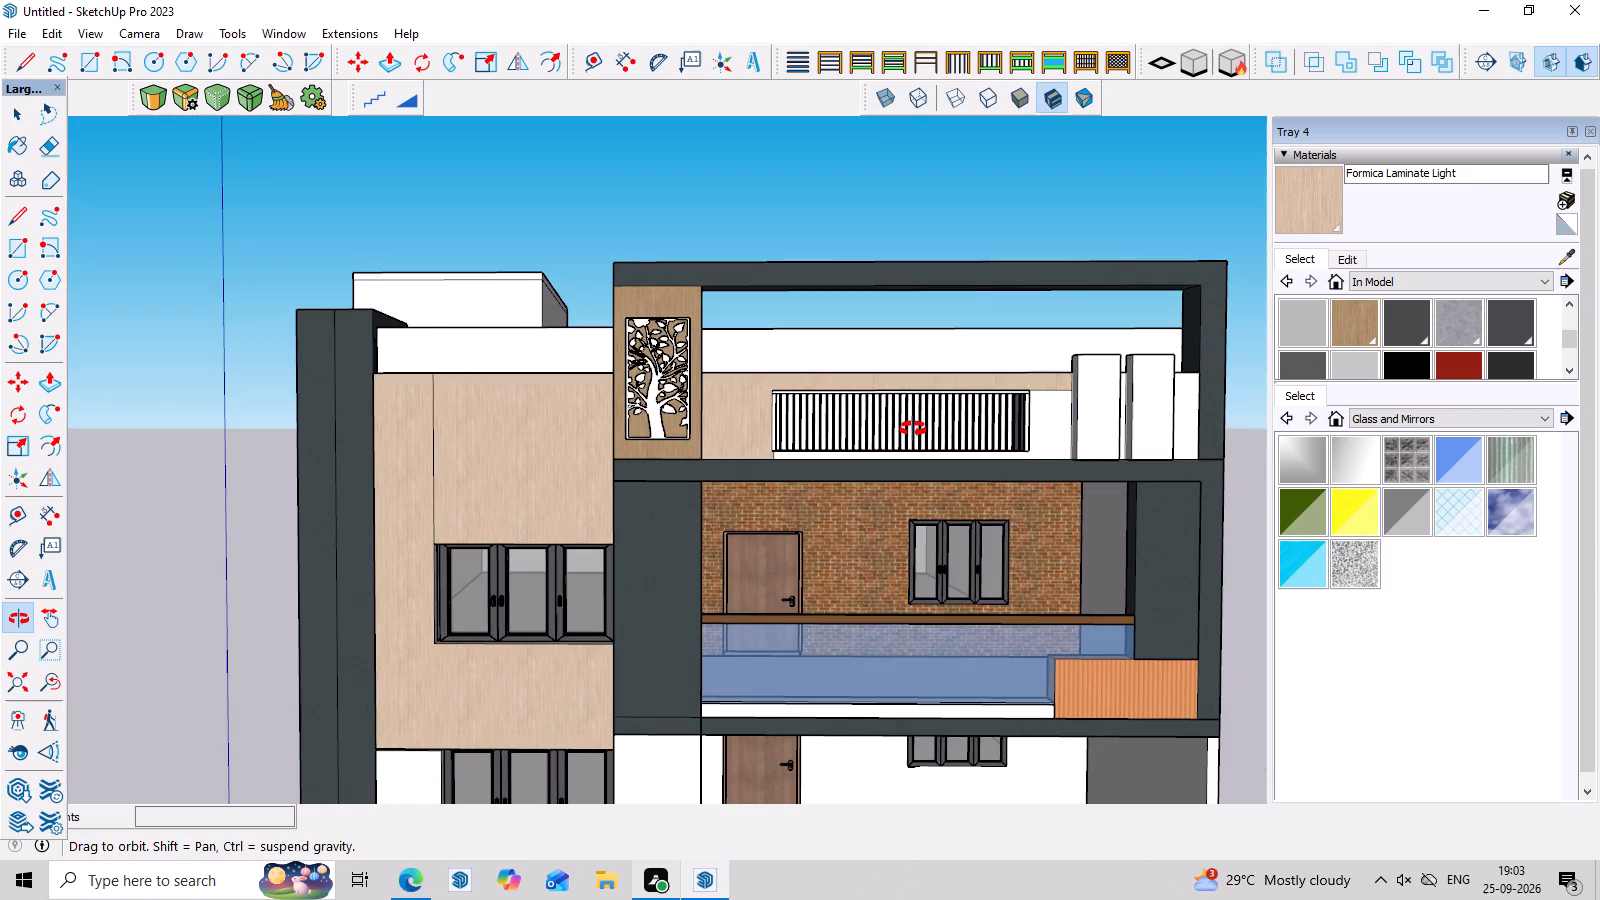
{"action": "middle_click_drag", "start_coordinate": [913, 429], "coordinate": [914, 427]}
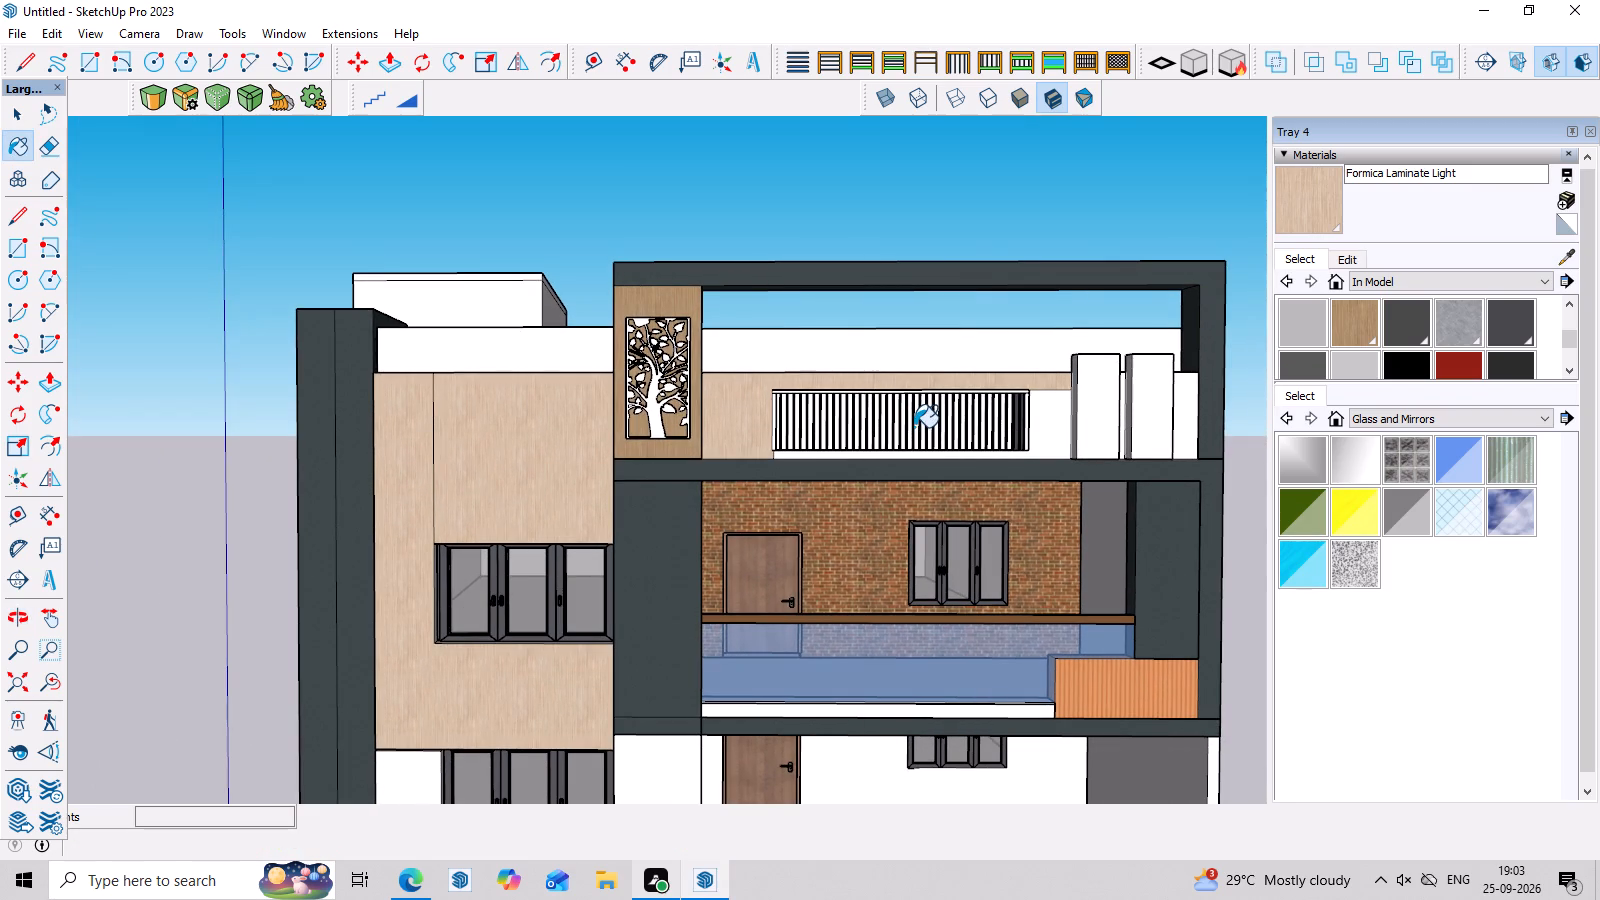
{"action": "key", "text": "Escape"}
{"action": "key", "text": "space"}
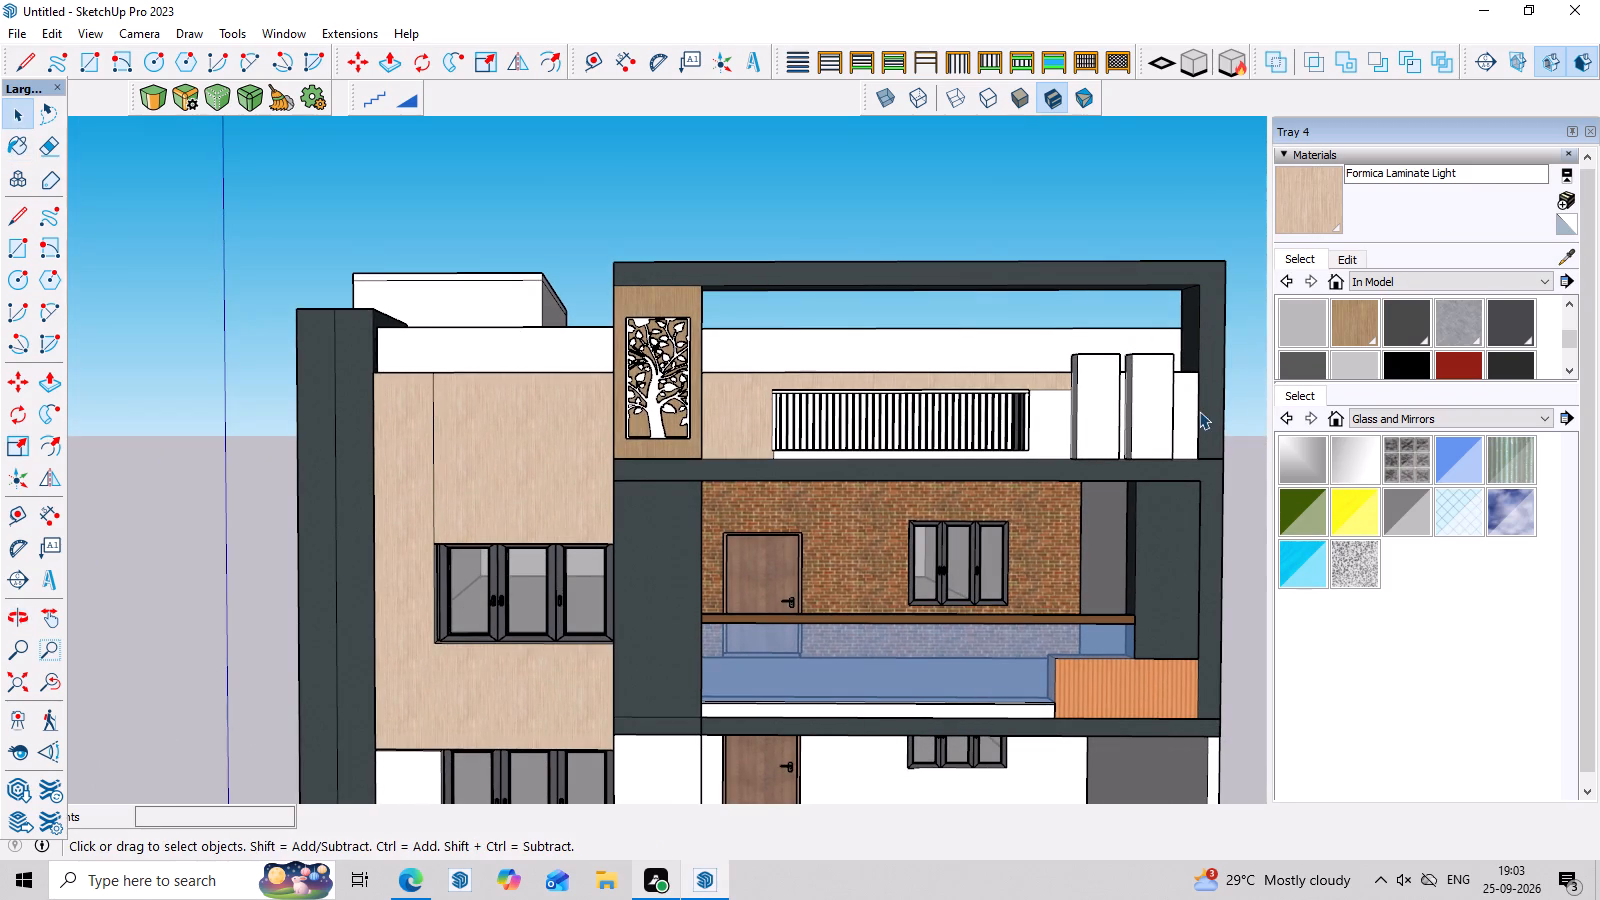
Examine the painted front elevation, roof level and gate frontage from several angles and distances.
{"action": "scroll", "coordinate": [790, 273], "scroll_direction": "down", "scroll_amount": 3}
{"action": "middle_click_drag", "start_coordinate": [1105, 148], "coordinate": [705, 407]}
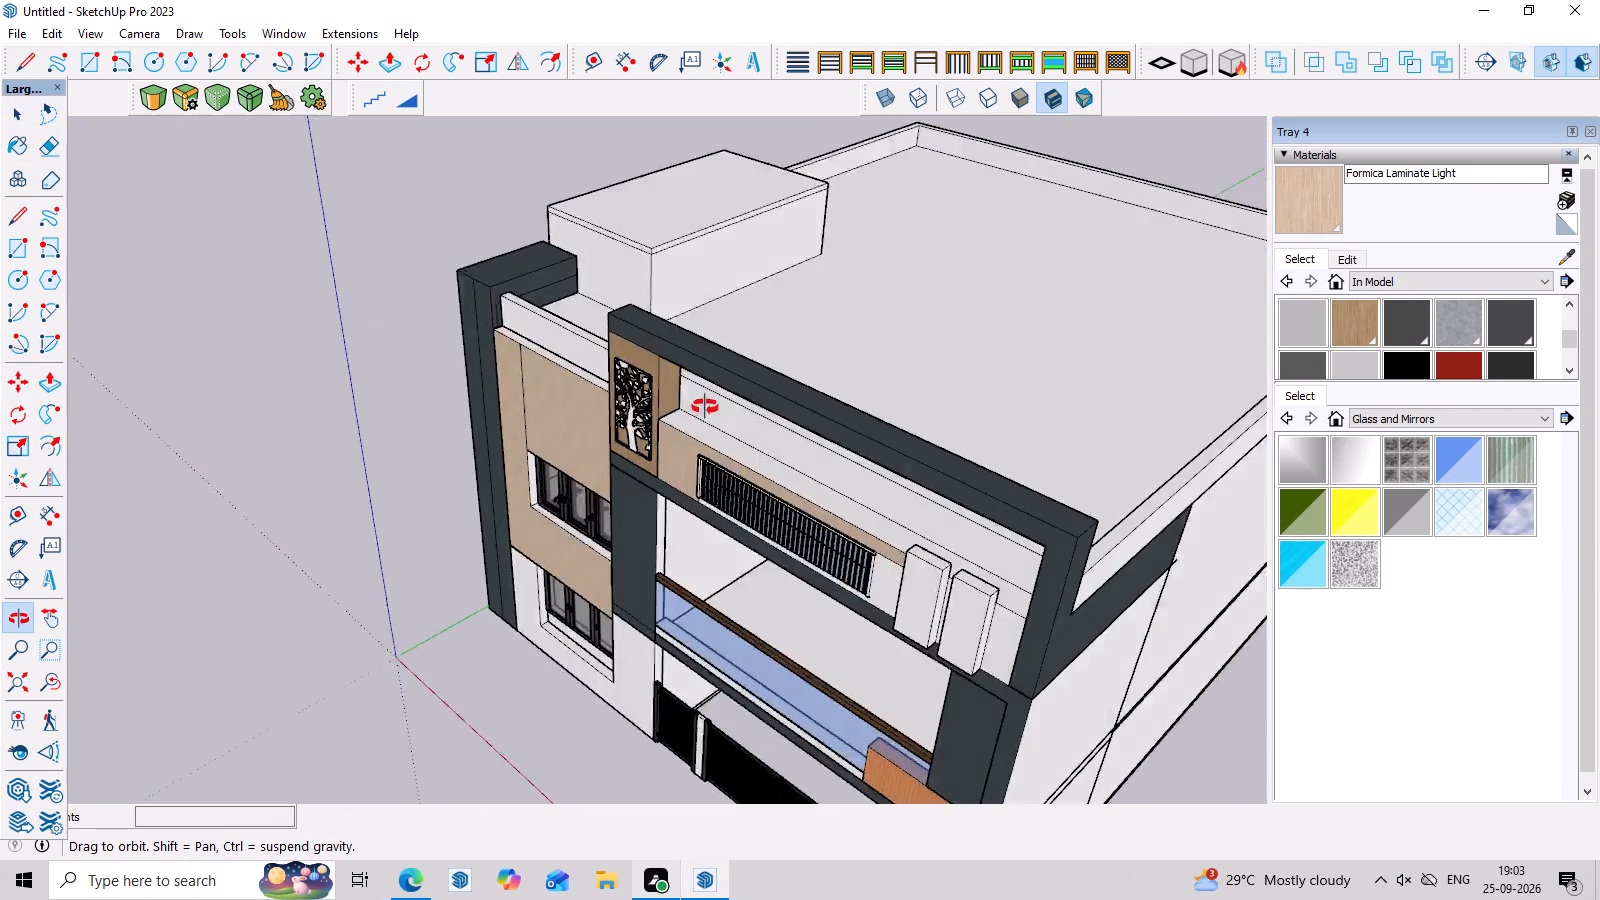
{"action": "middle_click_drag", "start_coordinate": [705, 407], "coordinate": [690, 408]}
{"action": "scroll", "coordinate": [960, 570], "scroll_direction": "up", "scroll_amount": 3}
{"action": "middle_click_drag", "start_coordinate": [1025, 657], "coordinate": [1046, 240]}
{"action": "scroll", "coordinate": [1045, 275], "scroll_direction": "up", "scroll_amount": 3}
{"action": "middle_click_drag", "start_coordinate": [1027, 361], "coordinate": [949, 715]}
{"action": "scroll", "coordinate": [970, 470], "scroll_direction": "down", "scroll_amount": 9}
{"action": "middle_click_drag", "start_coordinate": [254, 470], "coordinate": [650, 476]}
{"action": "scroll", "coordinate": [625, 434], "scroll_direction": "down", "scroll_amount": 5}
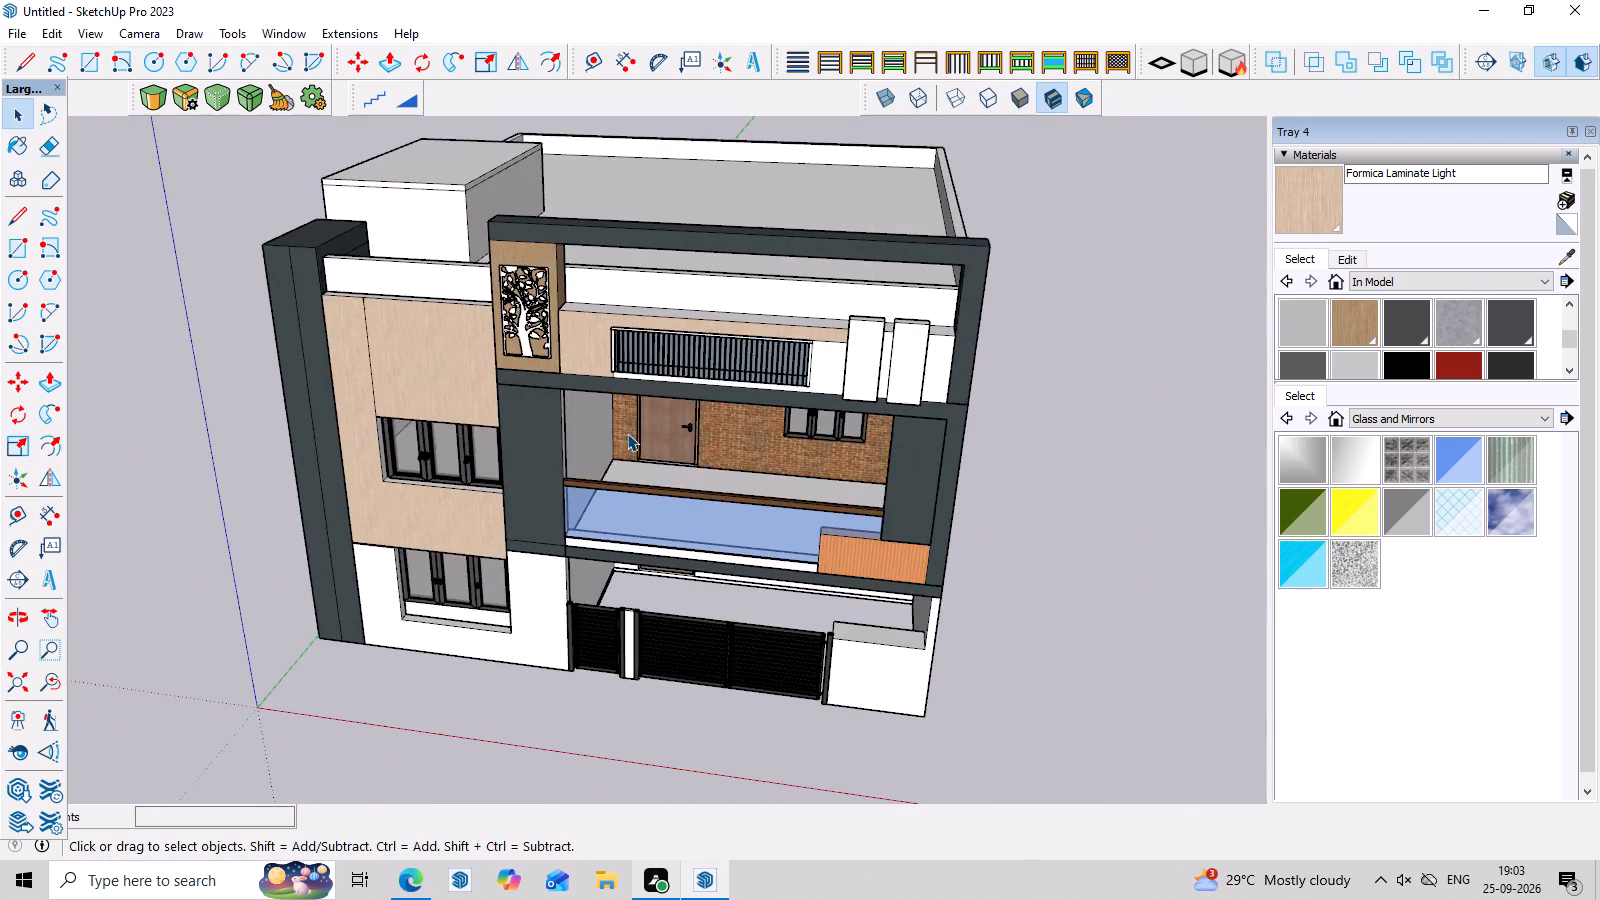
{"action": "scroll", "coordinate": [627, 433], "scroll_direction": "down", "scroll_amount": 4}
{"action": "middle_click_drag", "start_coordinate": [768, 509], "coordinate": [878, 176]}
{"action": "scroll", "coordinate": [898, 310], "scroll_direction": "up", "scroll_amount": 3}
{"action": "middle_click_drag", "start_coordinate": [903, 393], "coordinate": [892, 530]}
{"action": "scroll", "coordinate": [892, 544], "scroll_direction": "up", "scroll_amount": 4}
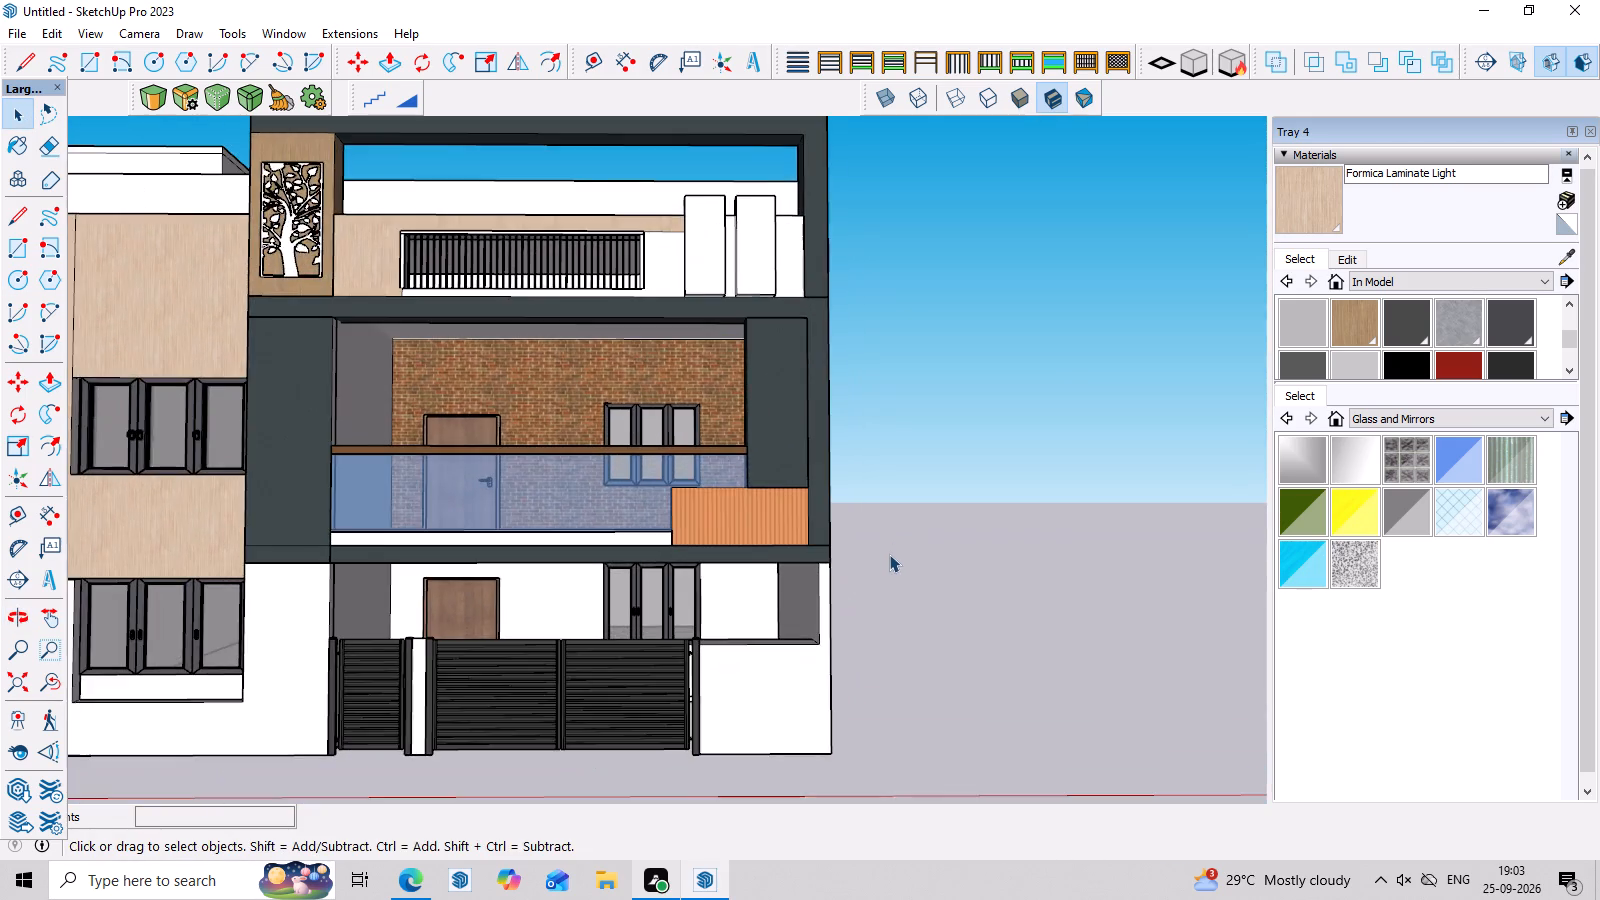
{"action": "middle_click_drag", "start_coordinate": [889, 557], "coordinate": [881, 596]}
{"action": "scroll", "coordinate": [881, 596], "scroll_direction": "down", "scroll_amount": 7}
{"action": "middle_click_drag", "start_coordinate": [876, 623], "coordinate": [838, 650]}
{"action": "scroll", "coordinate": [673, 692], "scroll_direction": "up", "scroll_amount": 6}
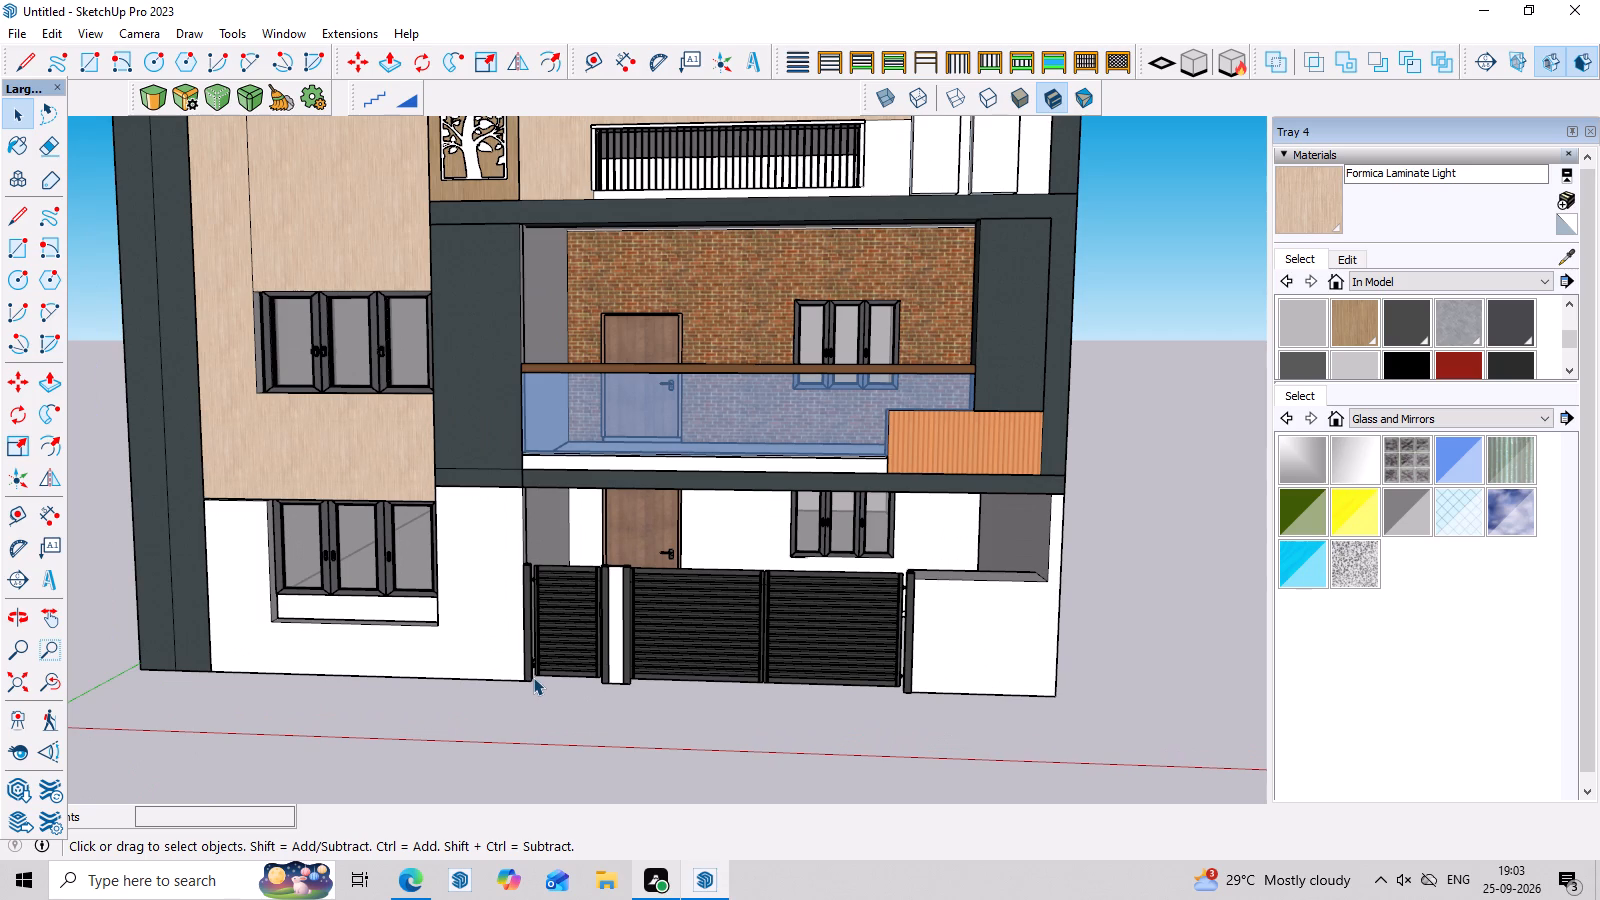
{"action": "scroll", "coordinate": [533, 660], "scroll_direction": "down", "scroll_amount": 8}
{"action": "middle_click_drag", "start_coordinate": [829, 618], "coordinate": [835, 601]}
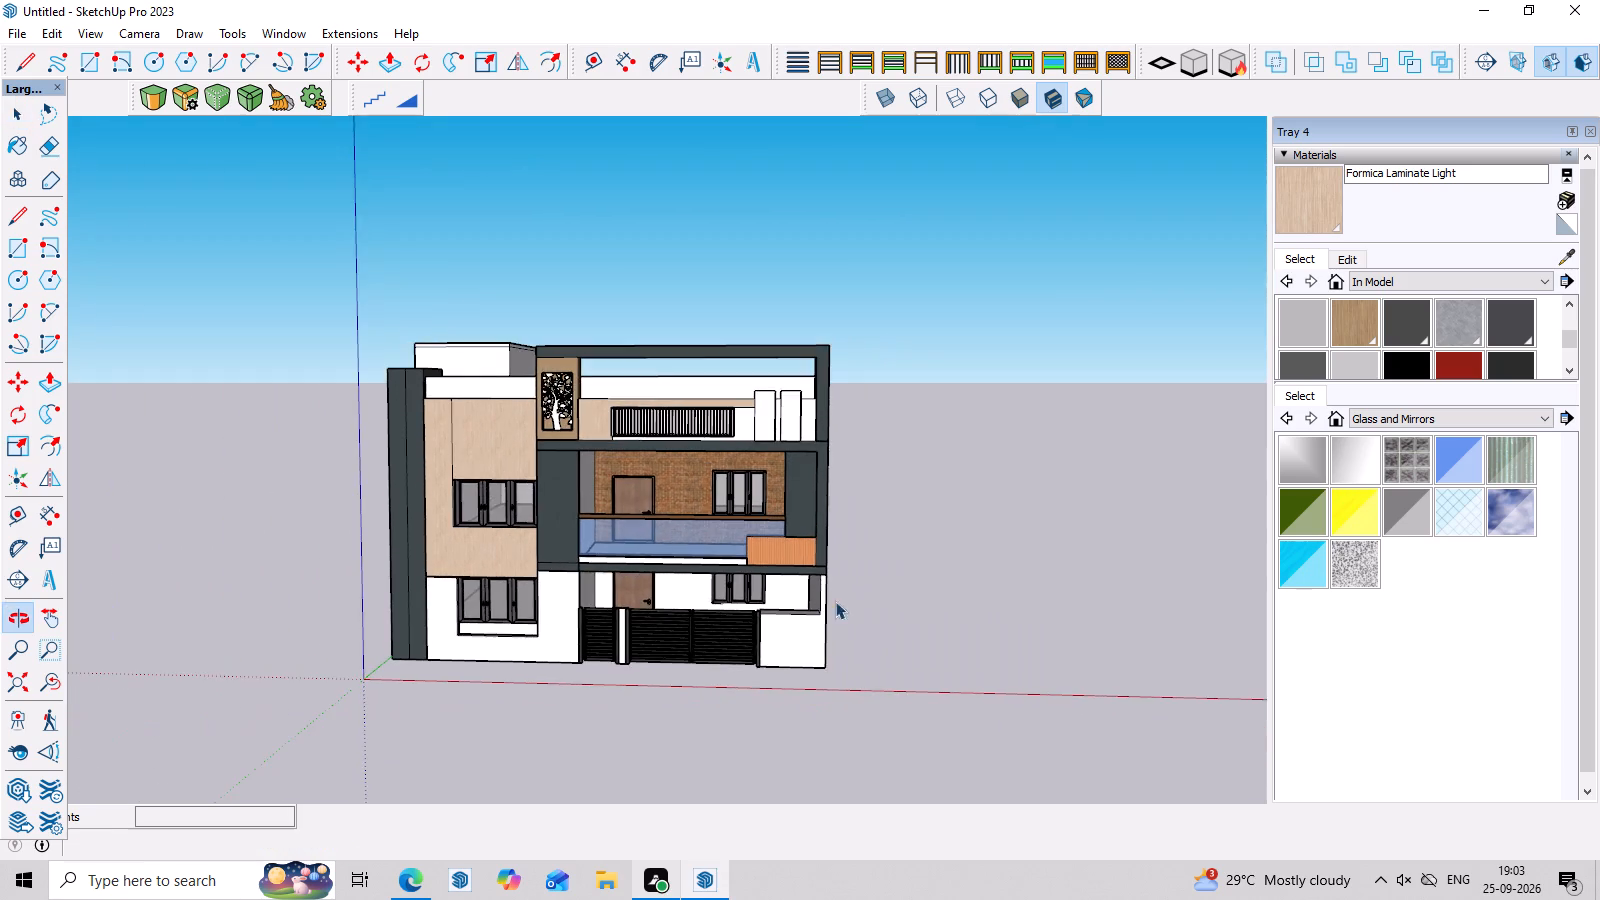
{"action": "scroll", "coordinate": [803, 618], "scroll_direction": "up", "scroll_amount": 5}
{"action": "middle_click_drag", "start_coordinate": [820, 643], "coordinate": [905, 675]}
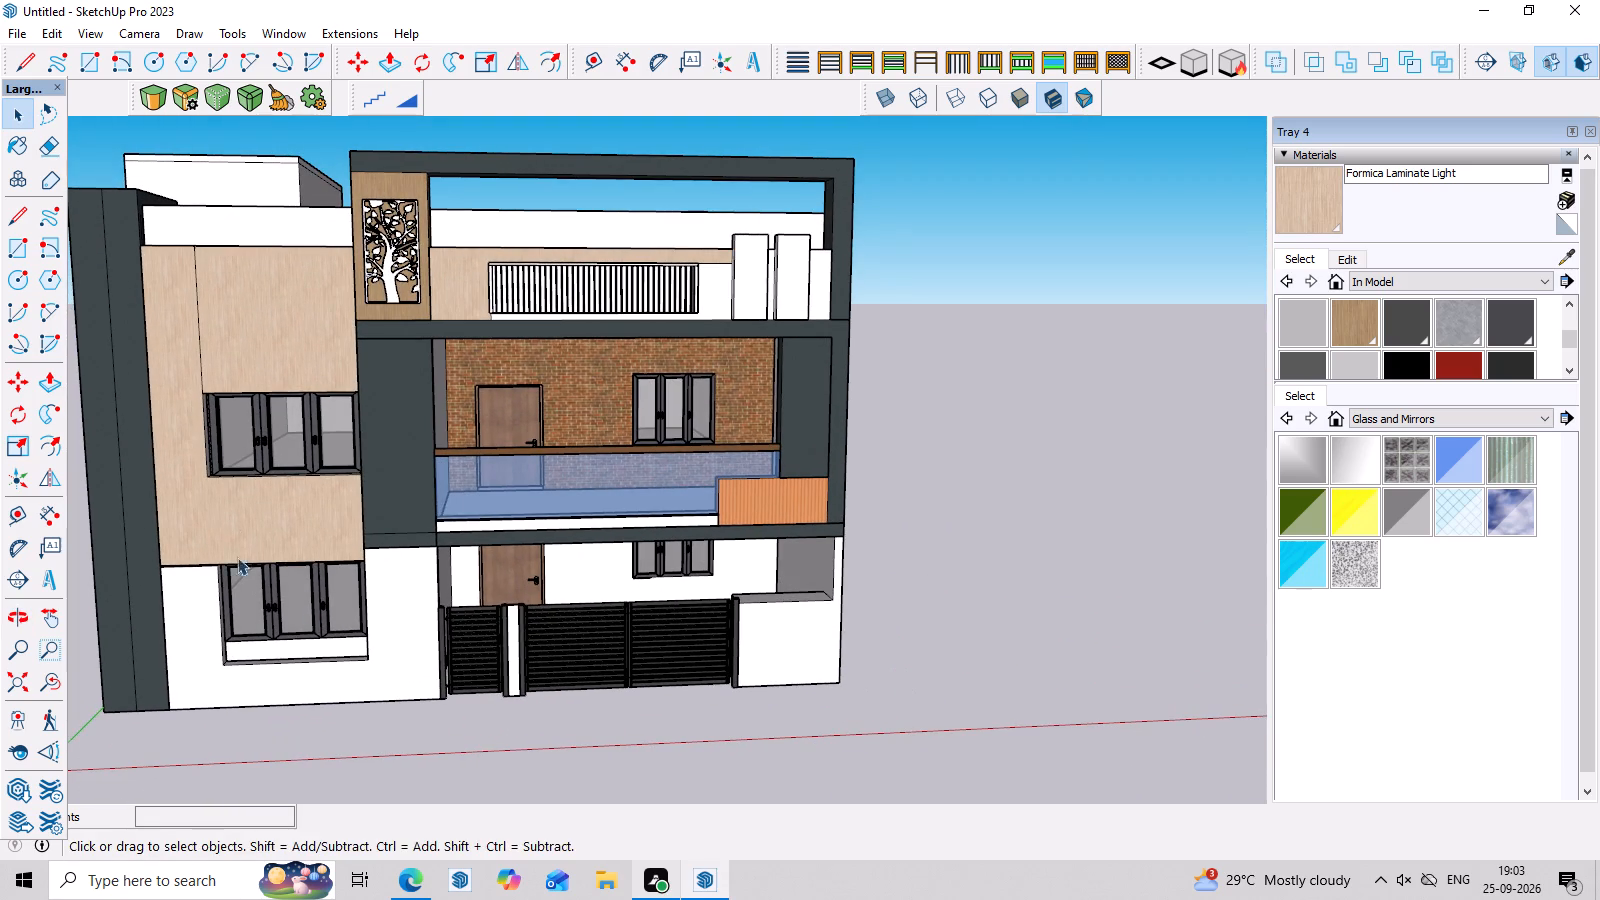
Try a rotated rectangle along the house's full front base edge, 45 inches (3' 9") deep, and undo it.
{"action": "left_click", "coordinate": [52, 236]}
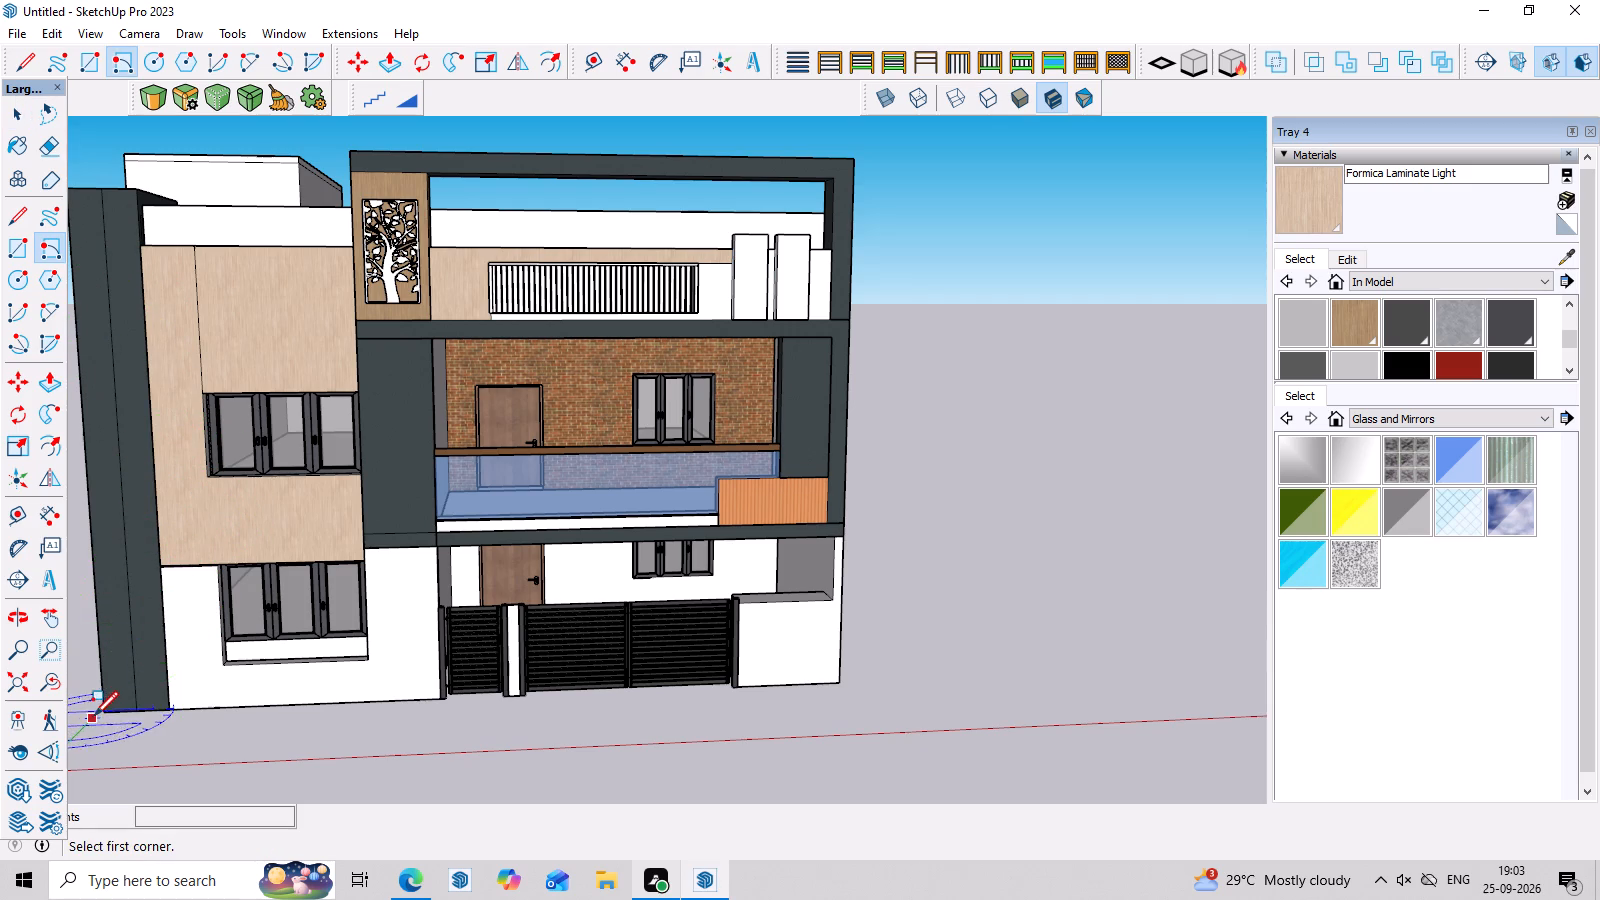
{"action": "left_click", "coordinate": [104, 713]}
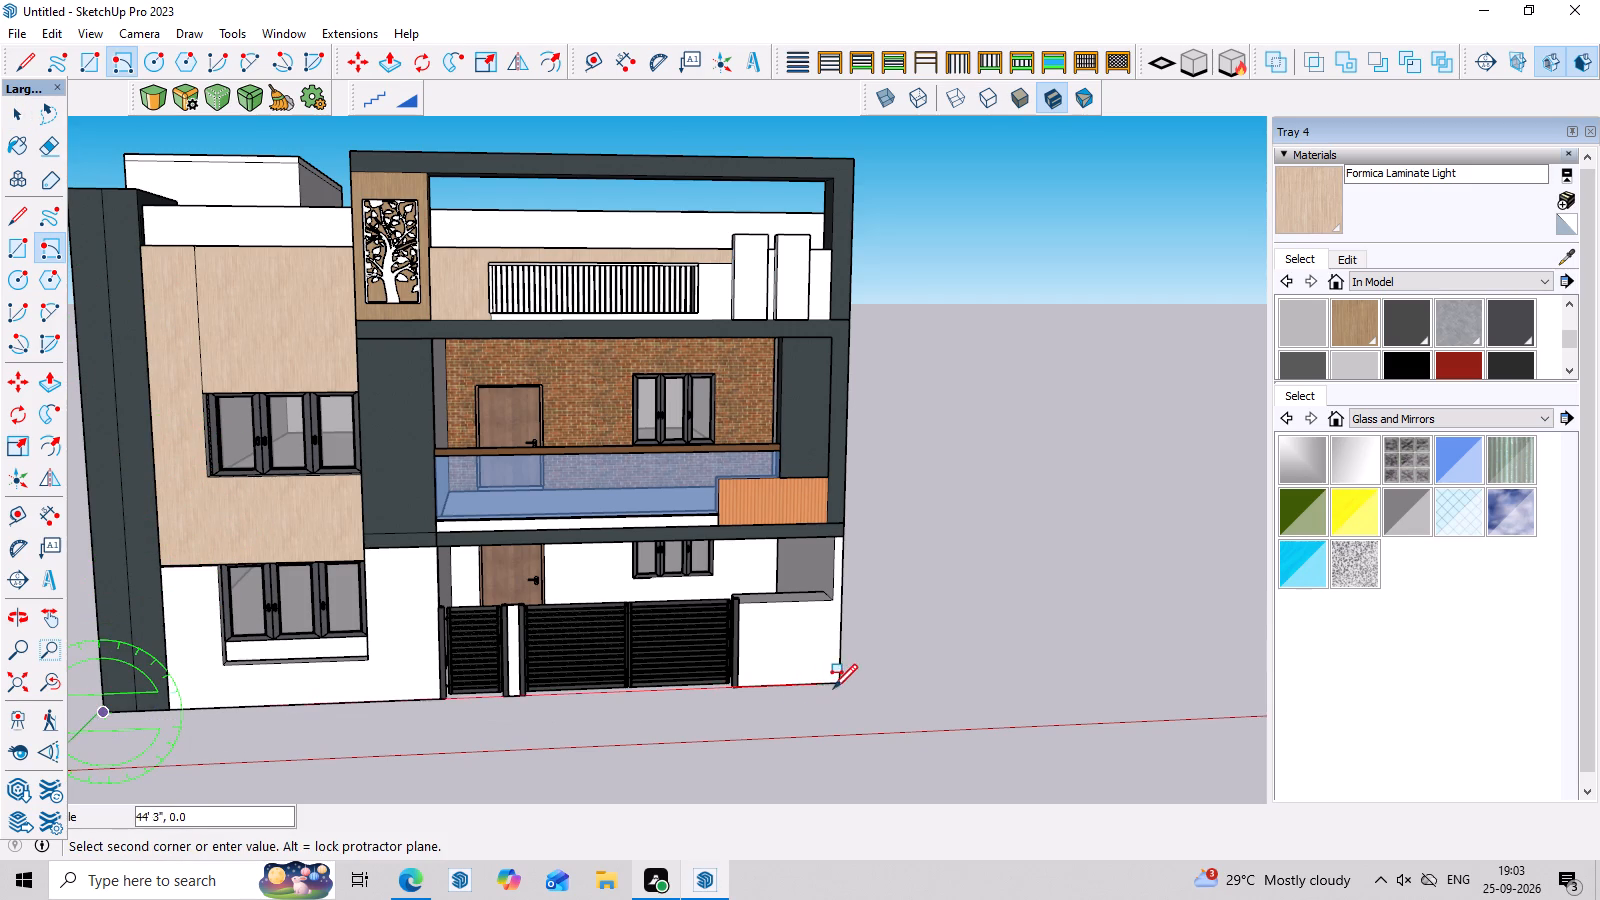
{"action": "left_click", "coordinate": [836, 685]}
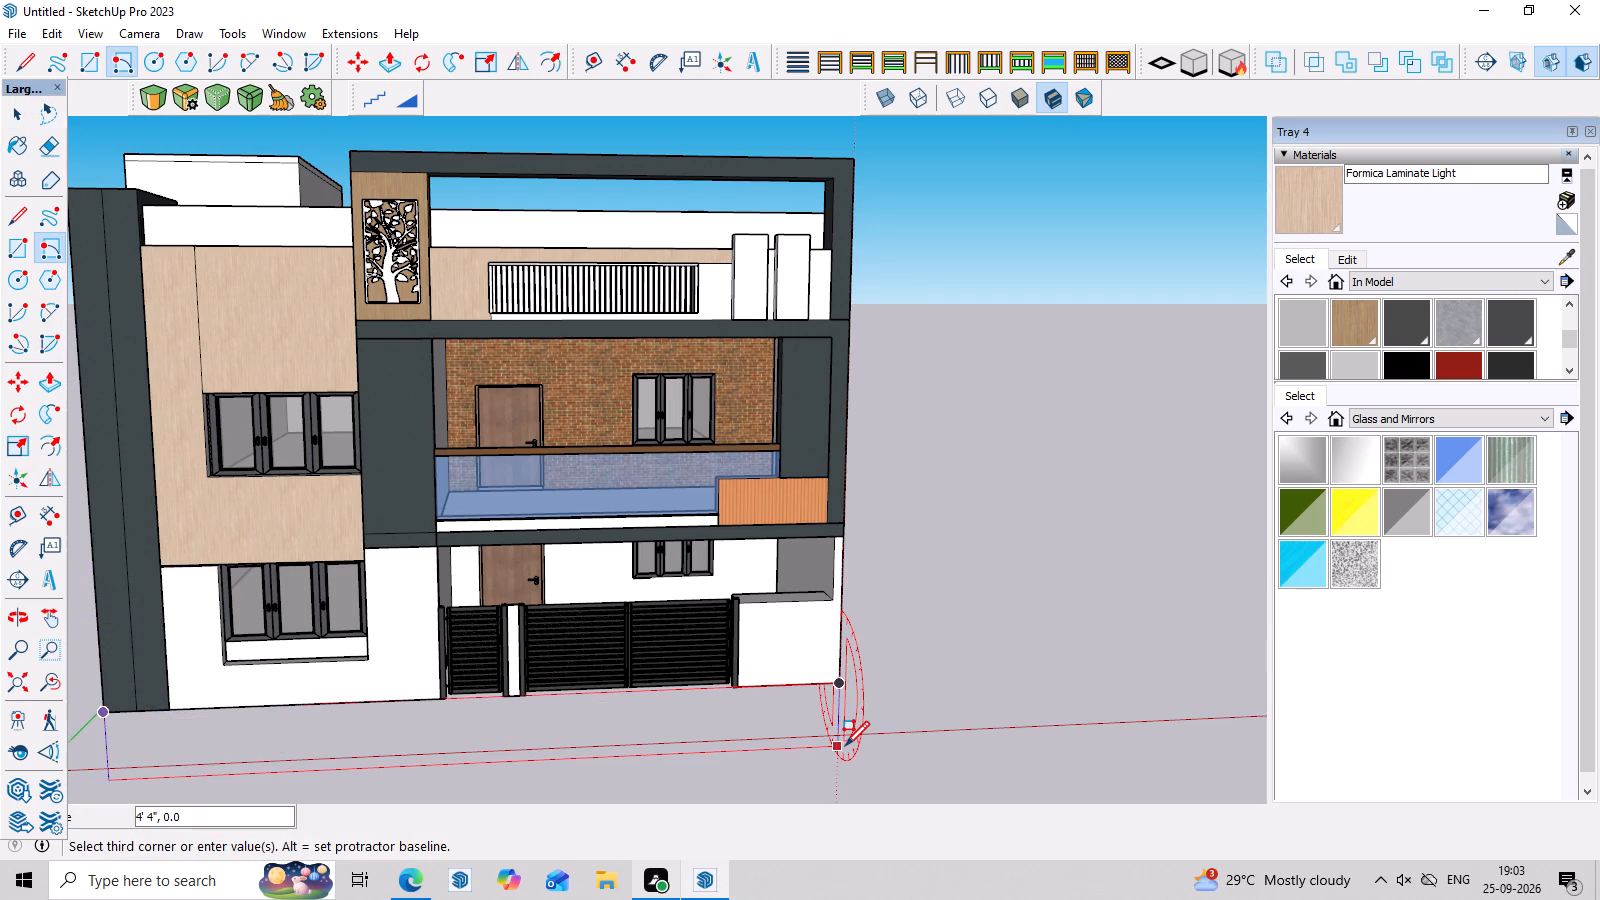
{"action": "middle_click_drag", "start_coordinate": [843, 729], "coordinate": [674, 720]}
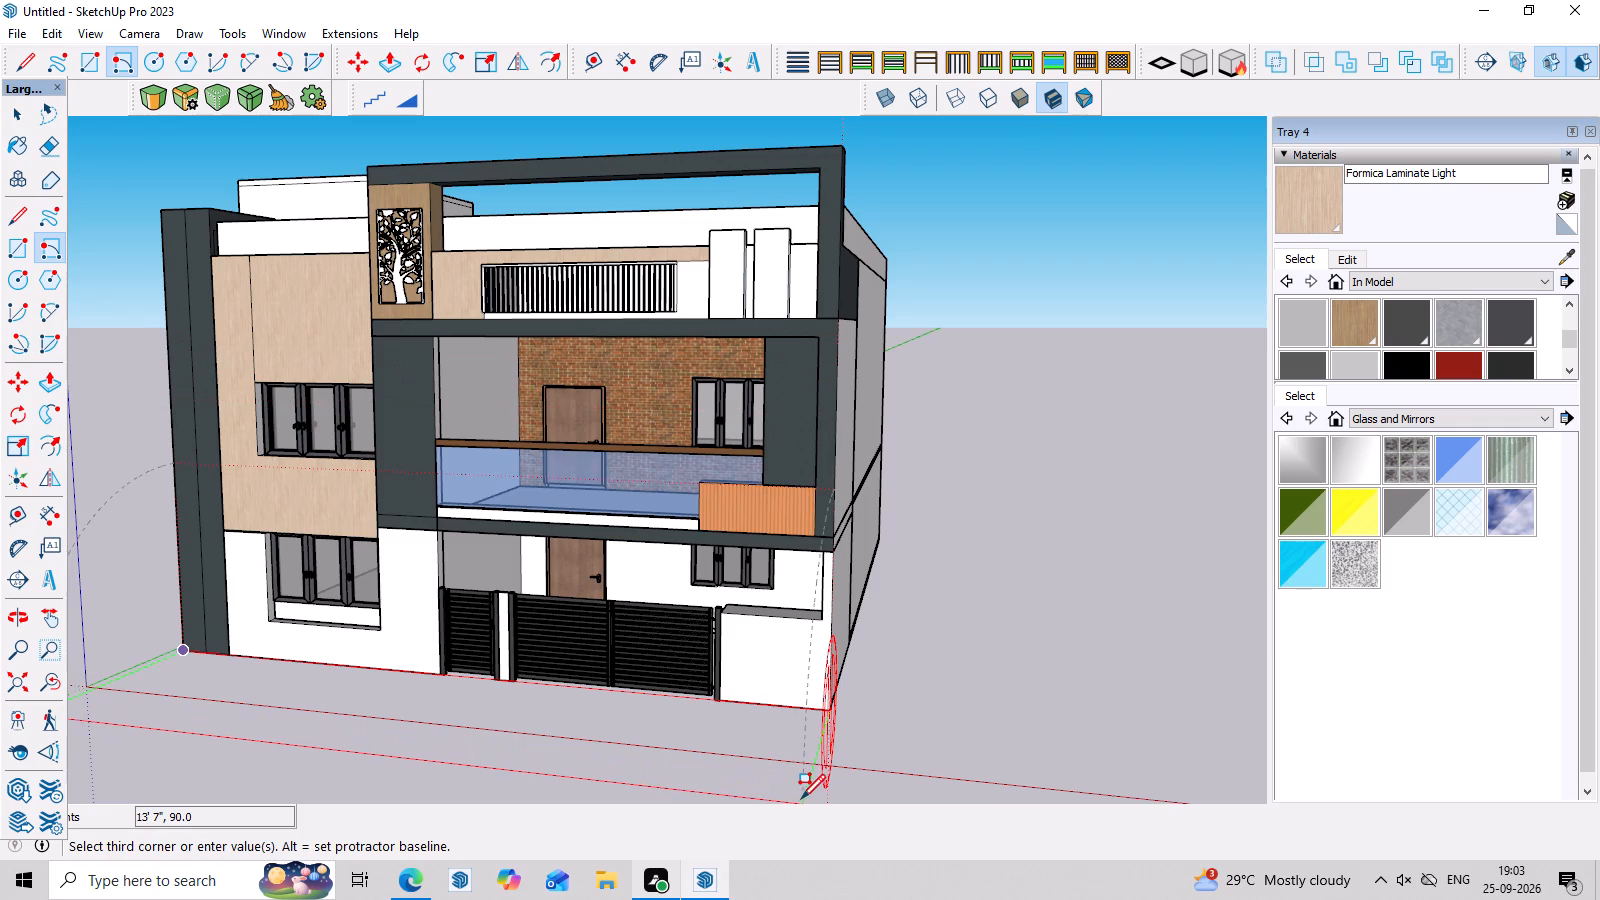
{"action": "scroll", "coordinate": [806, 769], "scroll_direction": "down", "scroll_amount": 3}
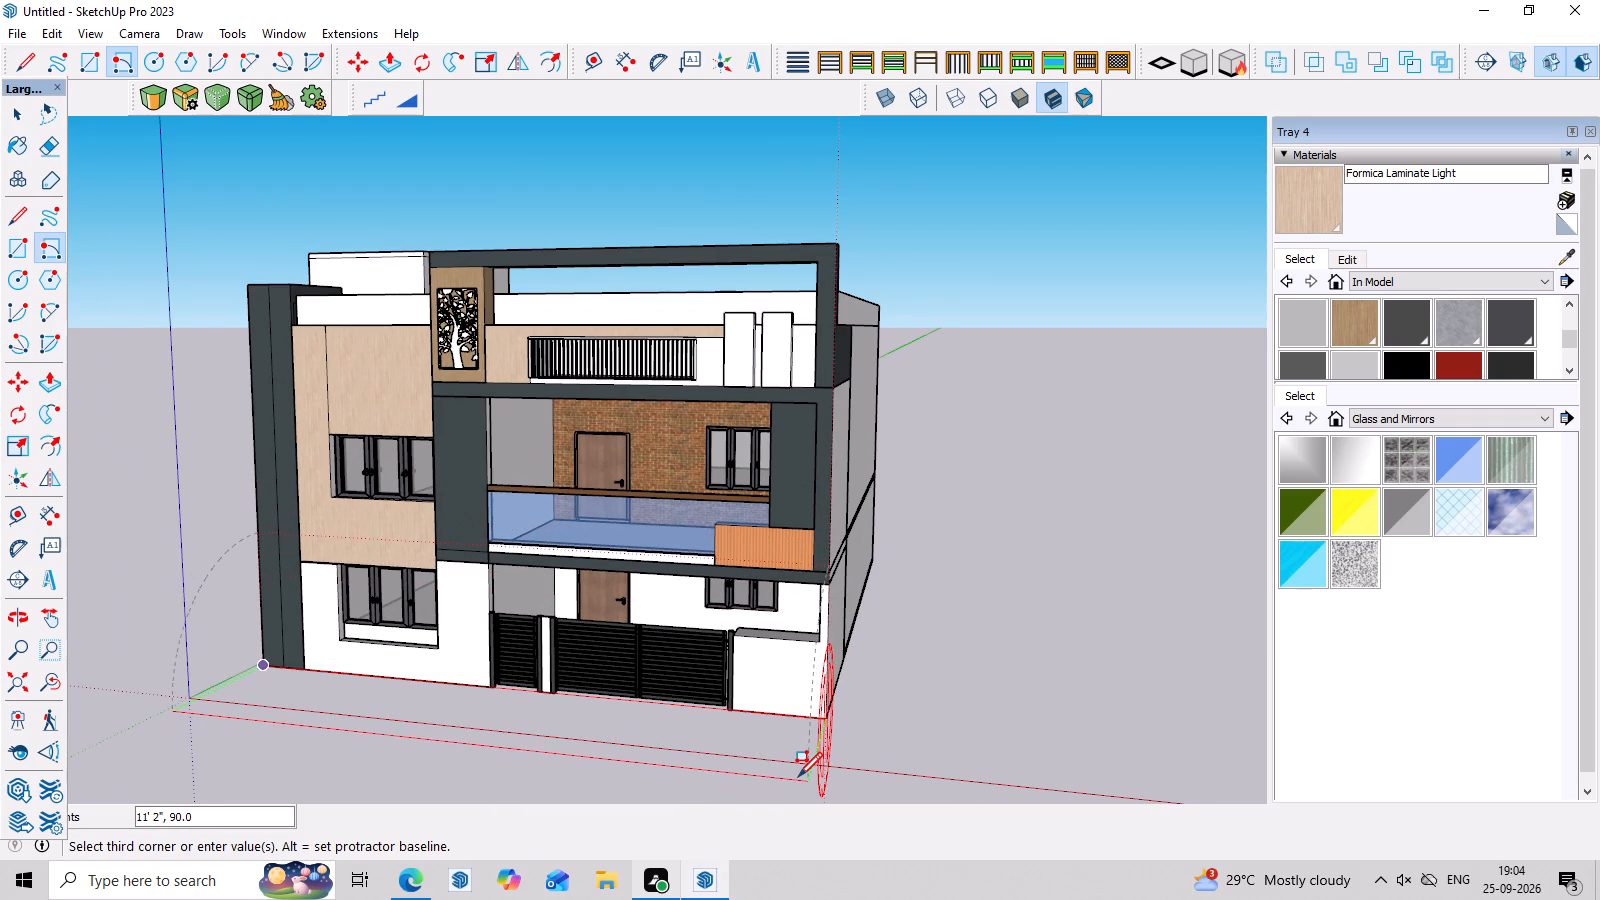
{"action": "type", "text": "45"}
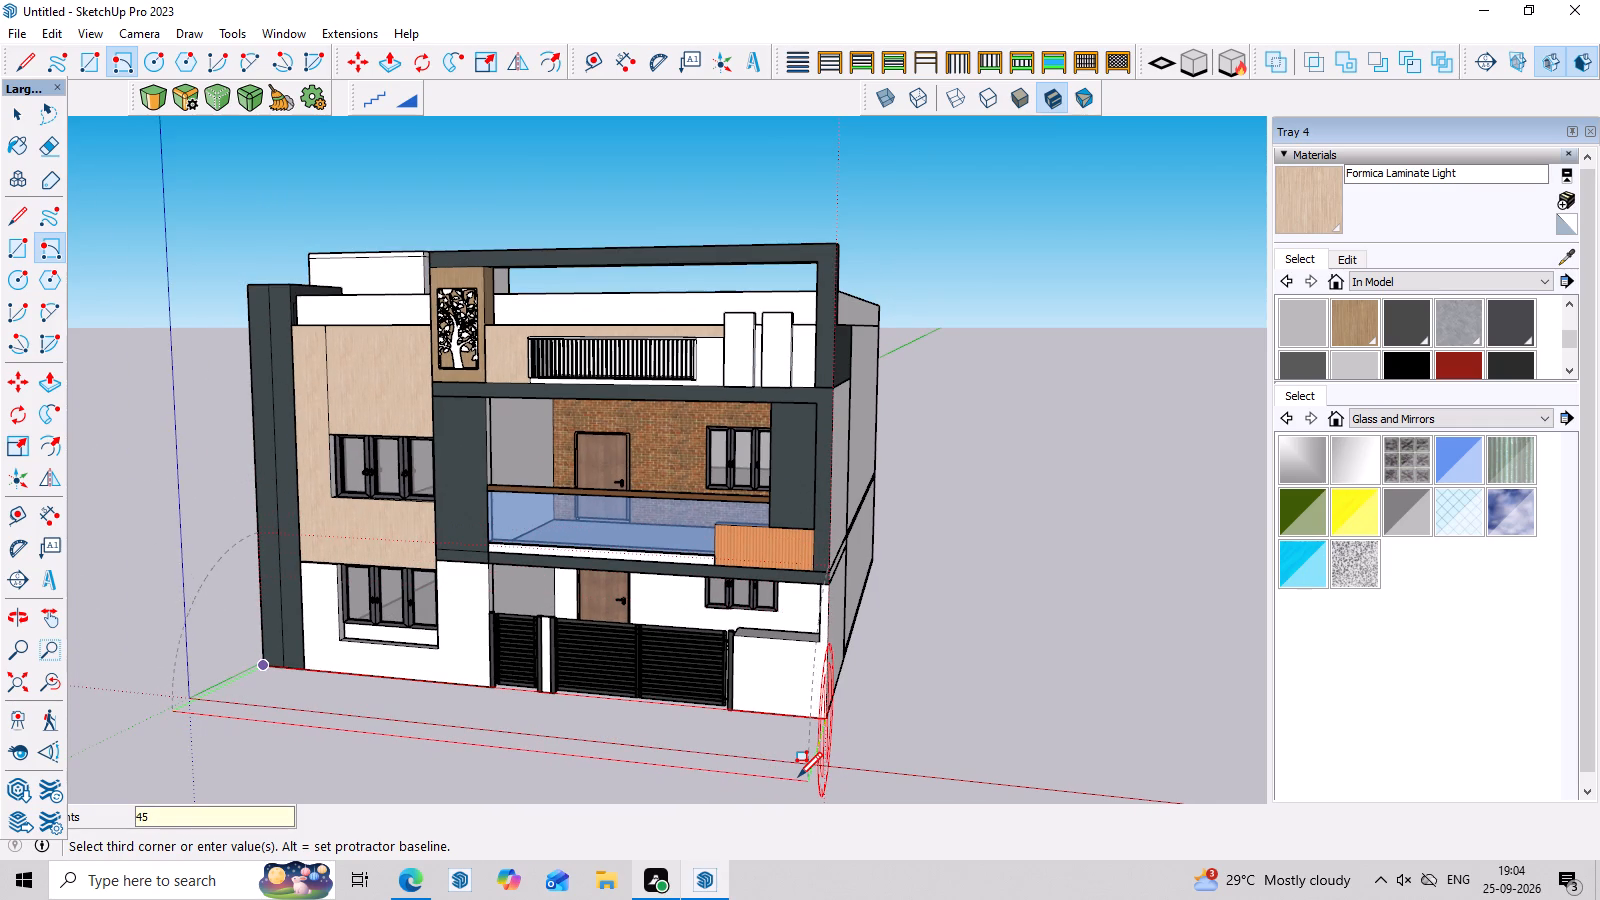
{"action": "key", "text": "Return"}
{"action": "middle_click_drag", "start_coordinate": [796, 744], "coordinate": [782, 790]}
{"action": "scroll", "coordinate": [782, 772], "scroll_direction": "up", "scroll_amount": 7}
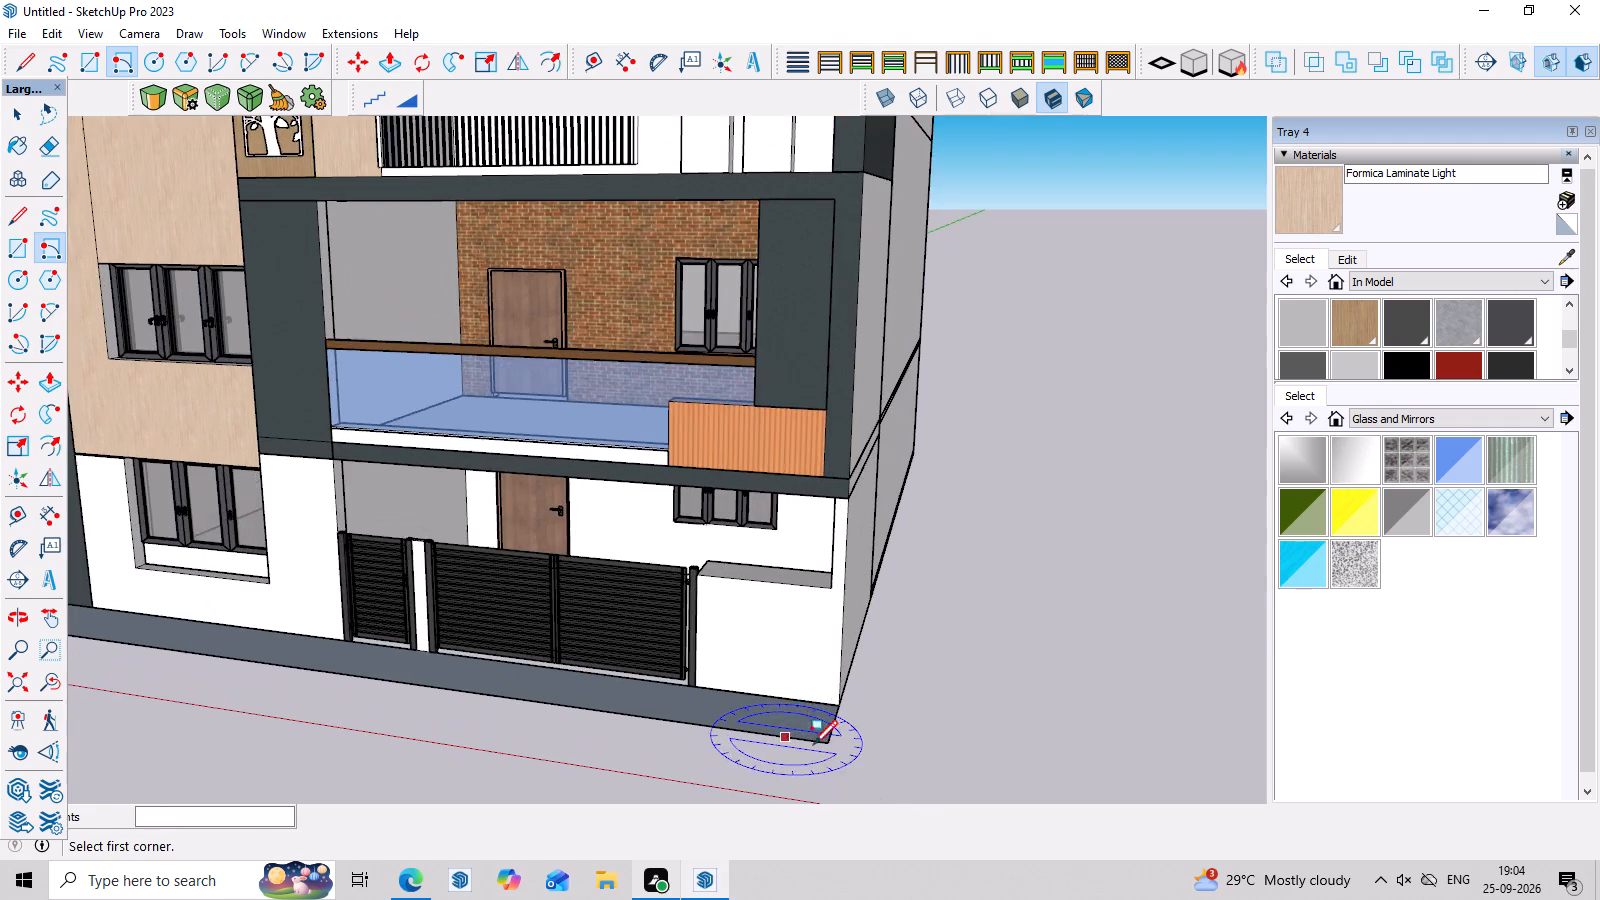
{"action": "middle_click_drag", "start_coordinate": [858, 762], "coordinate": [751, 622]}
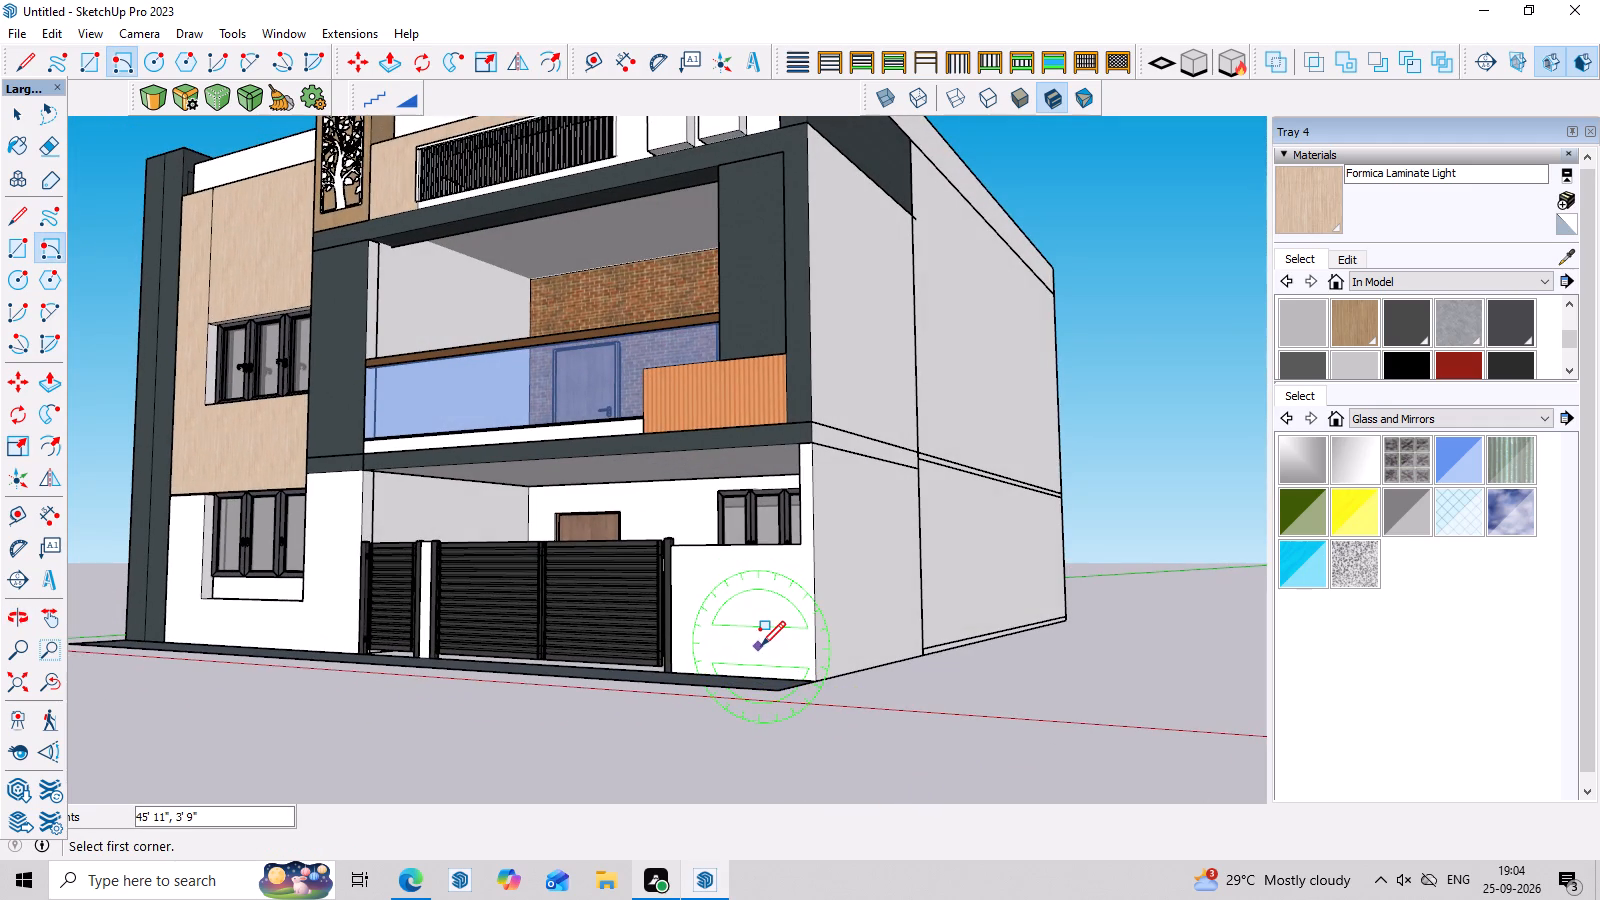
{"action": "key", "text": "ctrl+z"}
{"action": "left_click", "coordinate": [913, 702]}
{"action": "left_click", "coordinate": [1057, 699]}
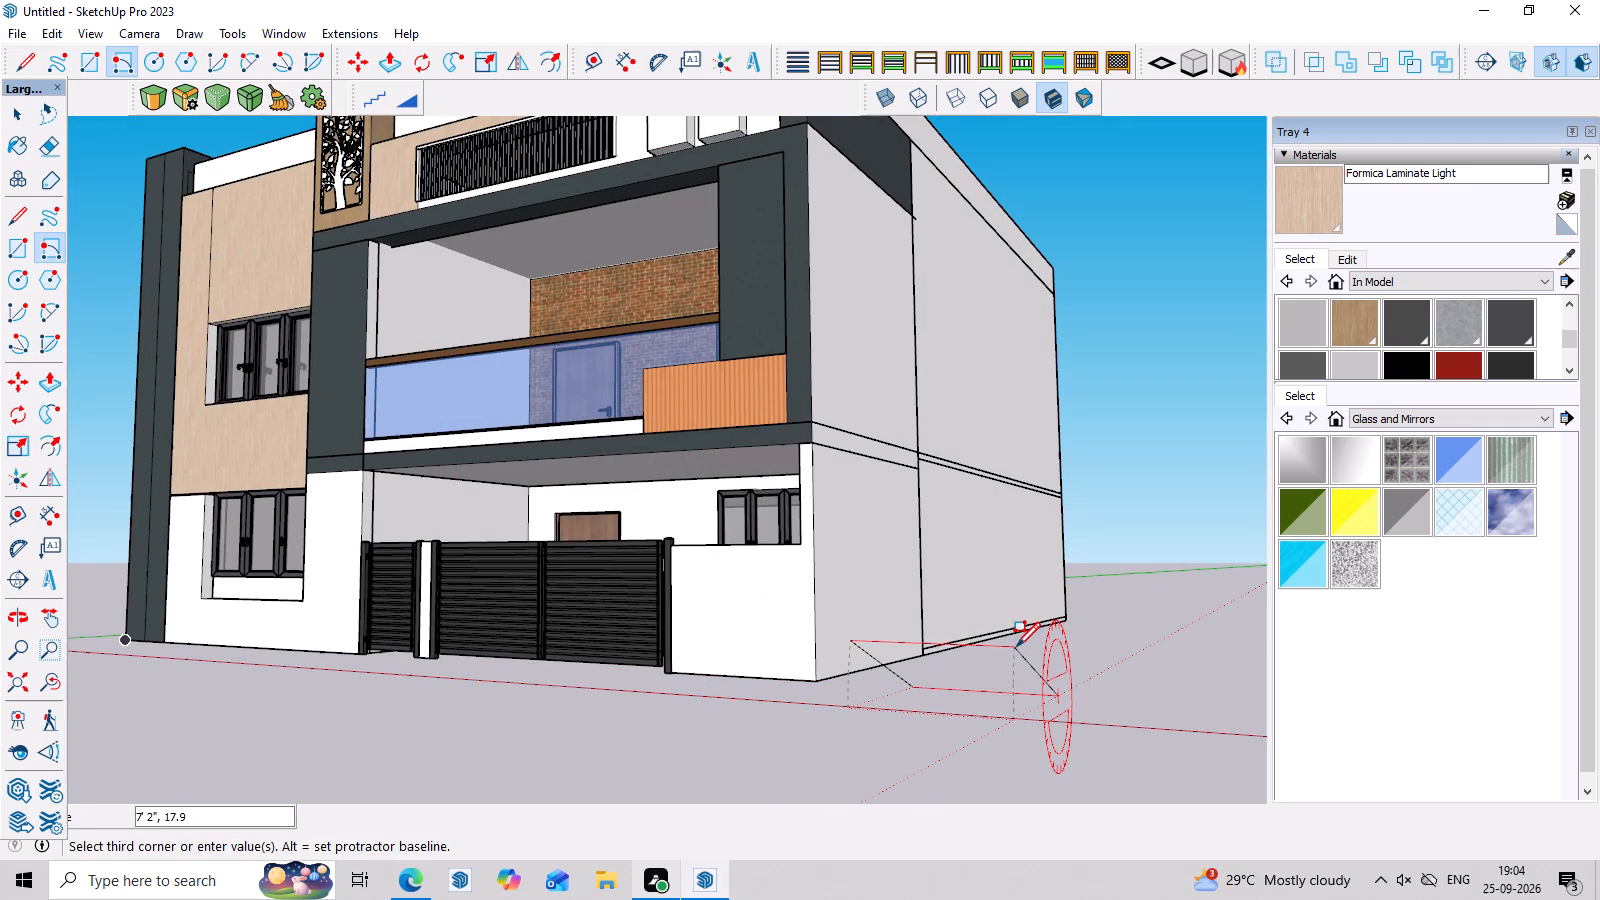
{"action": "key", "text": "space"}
Draw a rotated rectangle along the house's full front base edge, about 8' 2" deep at about 75°, as a sloping apron.
{"action": "middle_click_drag", "start_coordinate": [923, 694], "coordinate": [1137, 707]}
{"action": "scroll", "coordinate": [565, 686], "scroll_direction": "down", "scroll_amount": 8}
{"action": "middle_click_drag", "start_coordinate": [174, 690], "coordinate": [174, 713]}
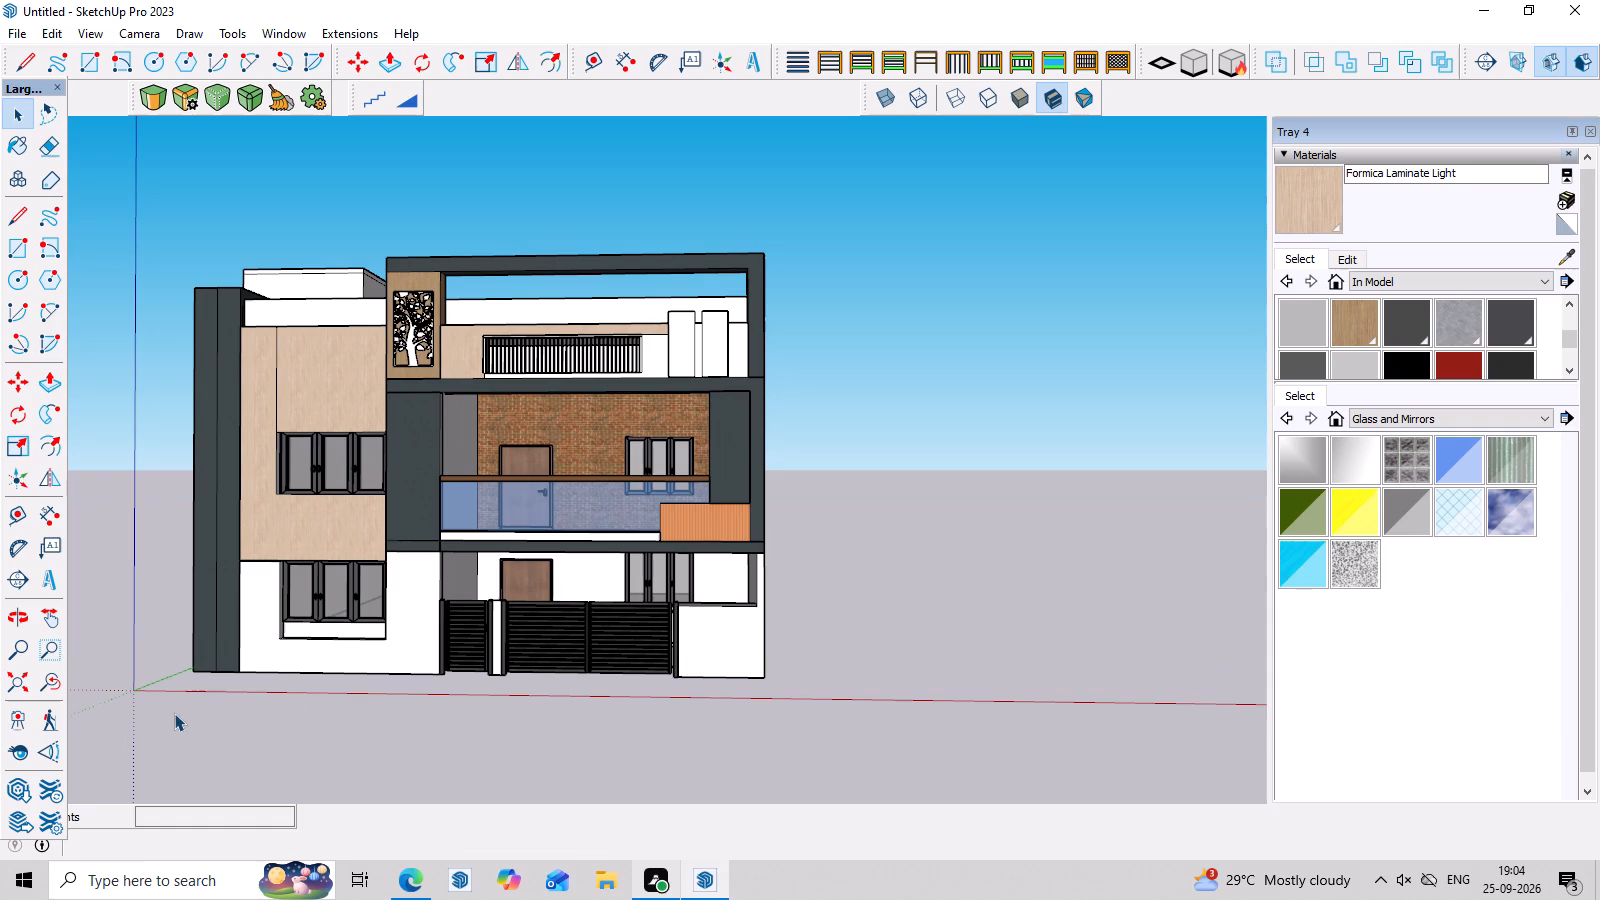
{"action": "left_click", "coordinate": [40, 259]}
{"action": "middle_click_drag", "start_coordinate": [283, 666], "coordinate": [283, 719]}
{"action": "scroll", "coordinate": [218, 723], "scroll_direction": "up", "scroll_amount": 7}
{"action": "left_click", "coordinate": [202, 651]}
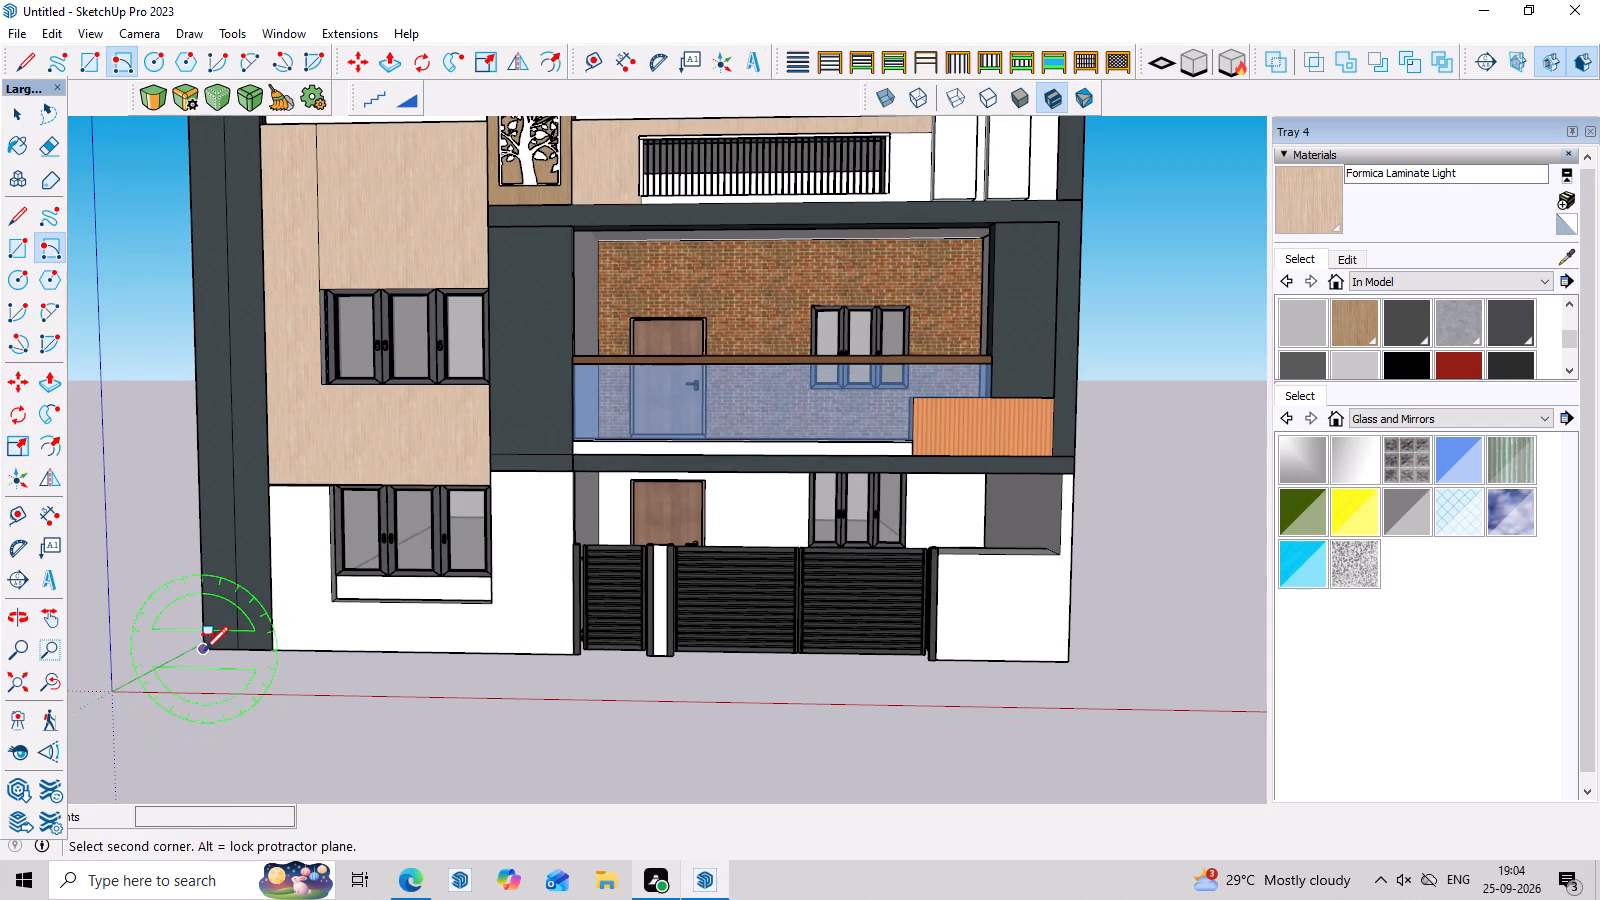
{"action": "left_click", "coordinate": [1069, 660]}
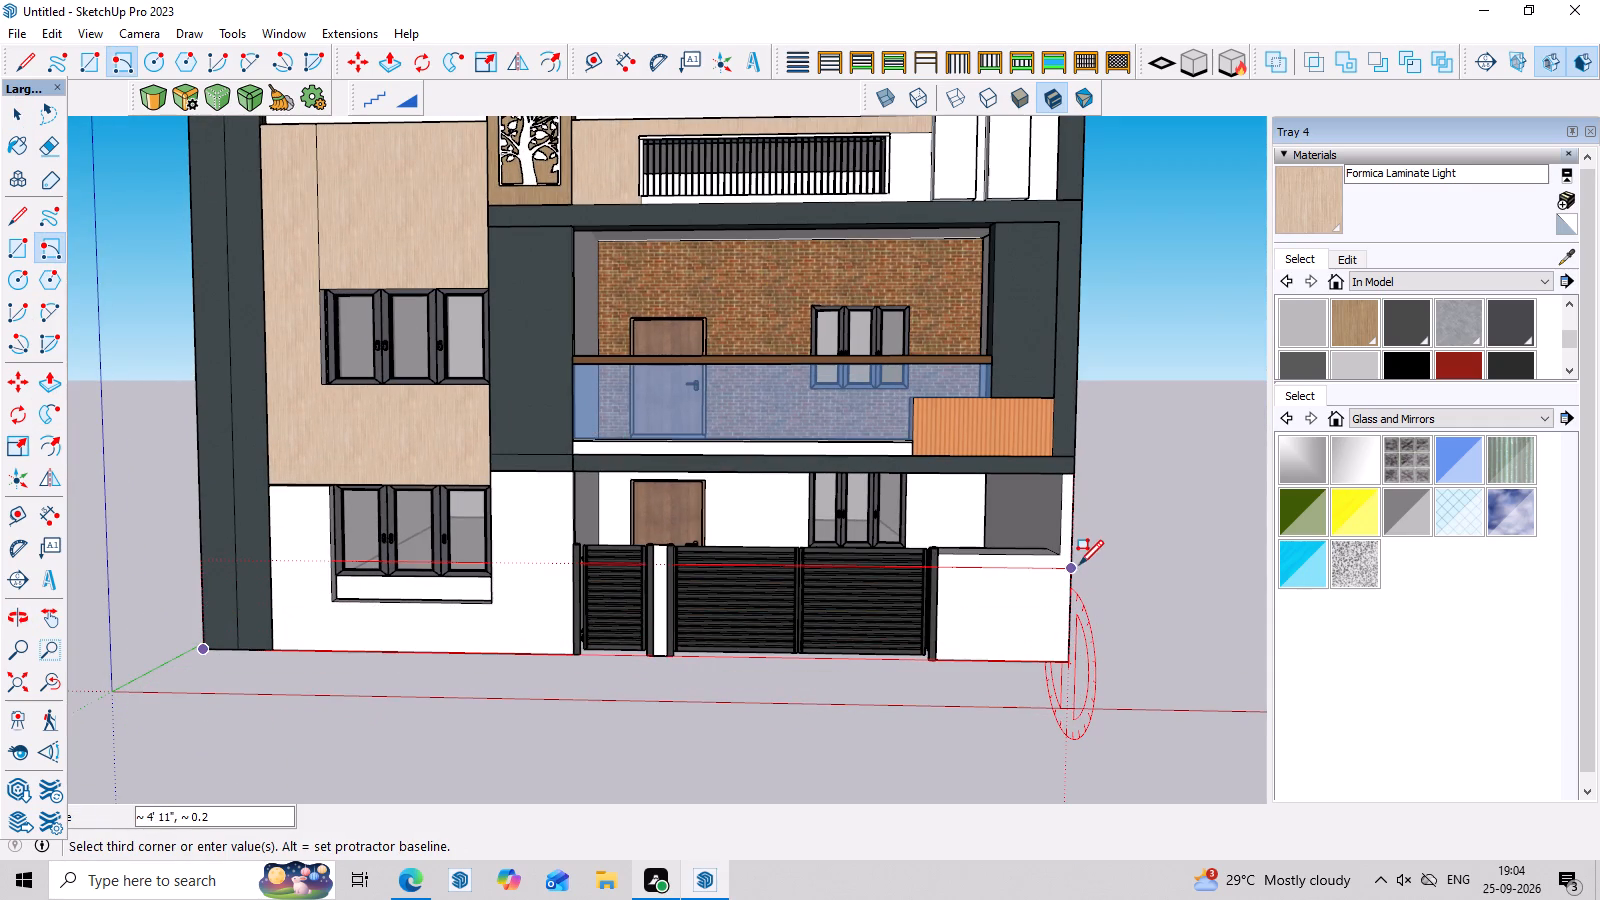
{"action": "middle_click_drag", "start_coordinate": [1077, 559], "coordinate": [759, 745]}
{"action": "scroll", "coordinate": [739, 683], "scroll_direction": "down", "scroll_amount": 4}
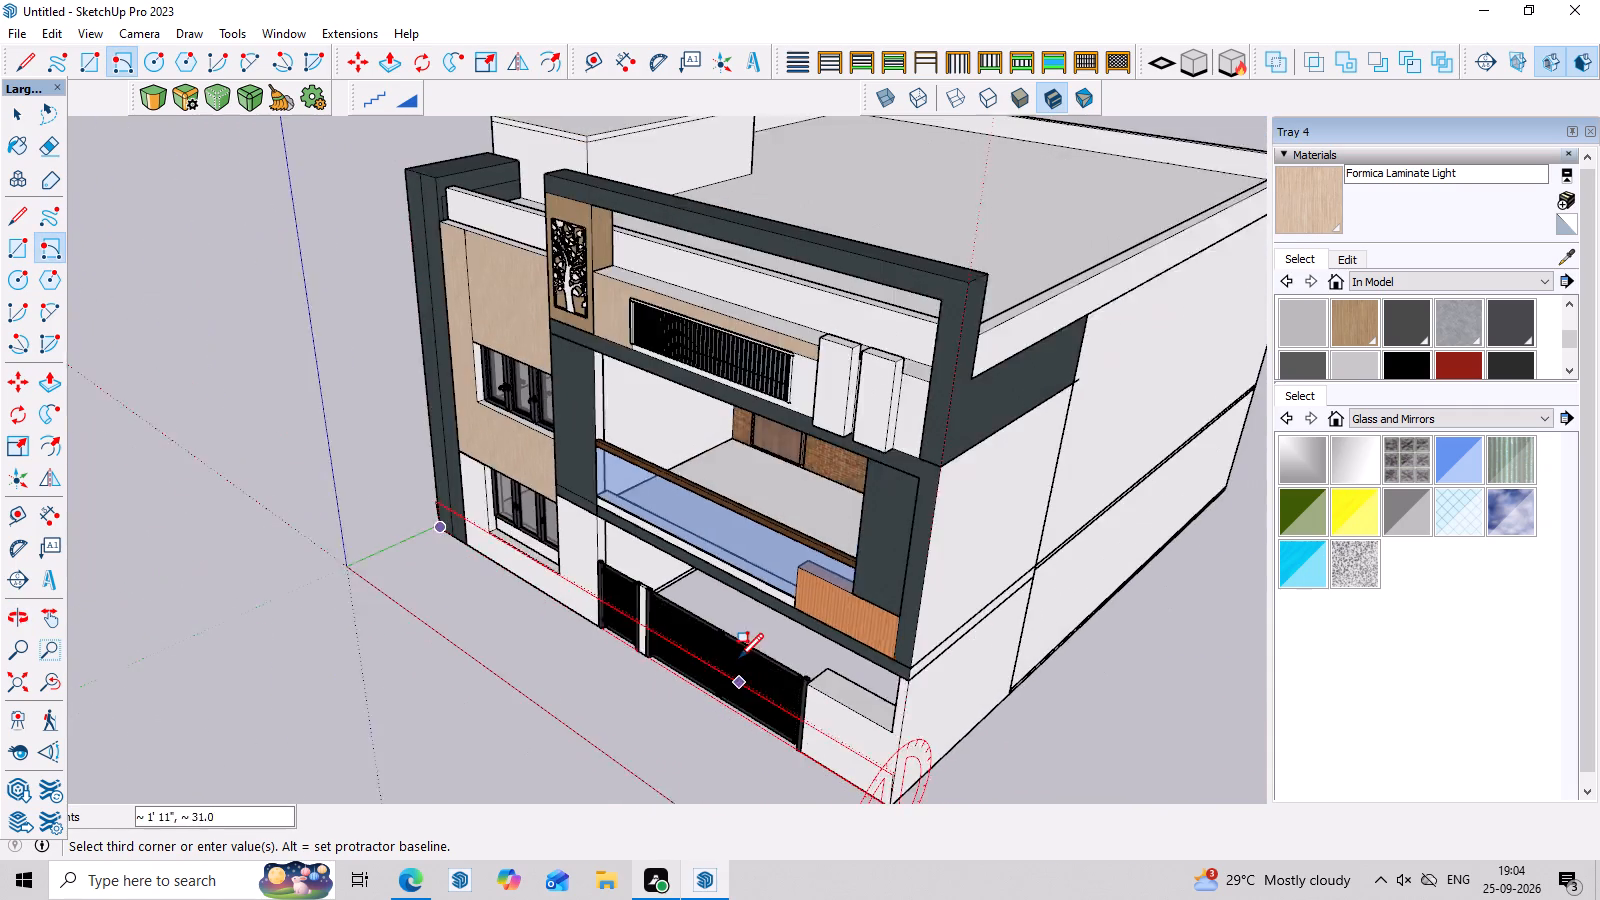
{"action": "scroll", "coordinate": [737, 658], "scroll_direction": "down", "scroll_amount": 4}
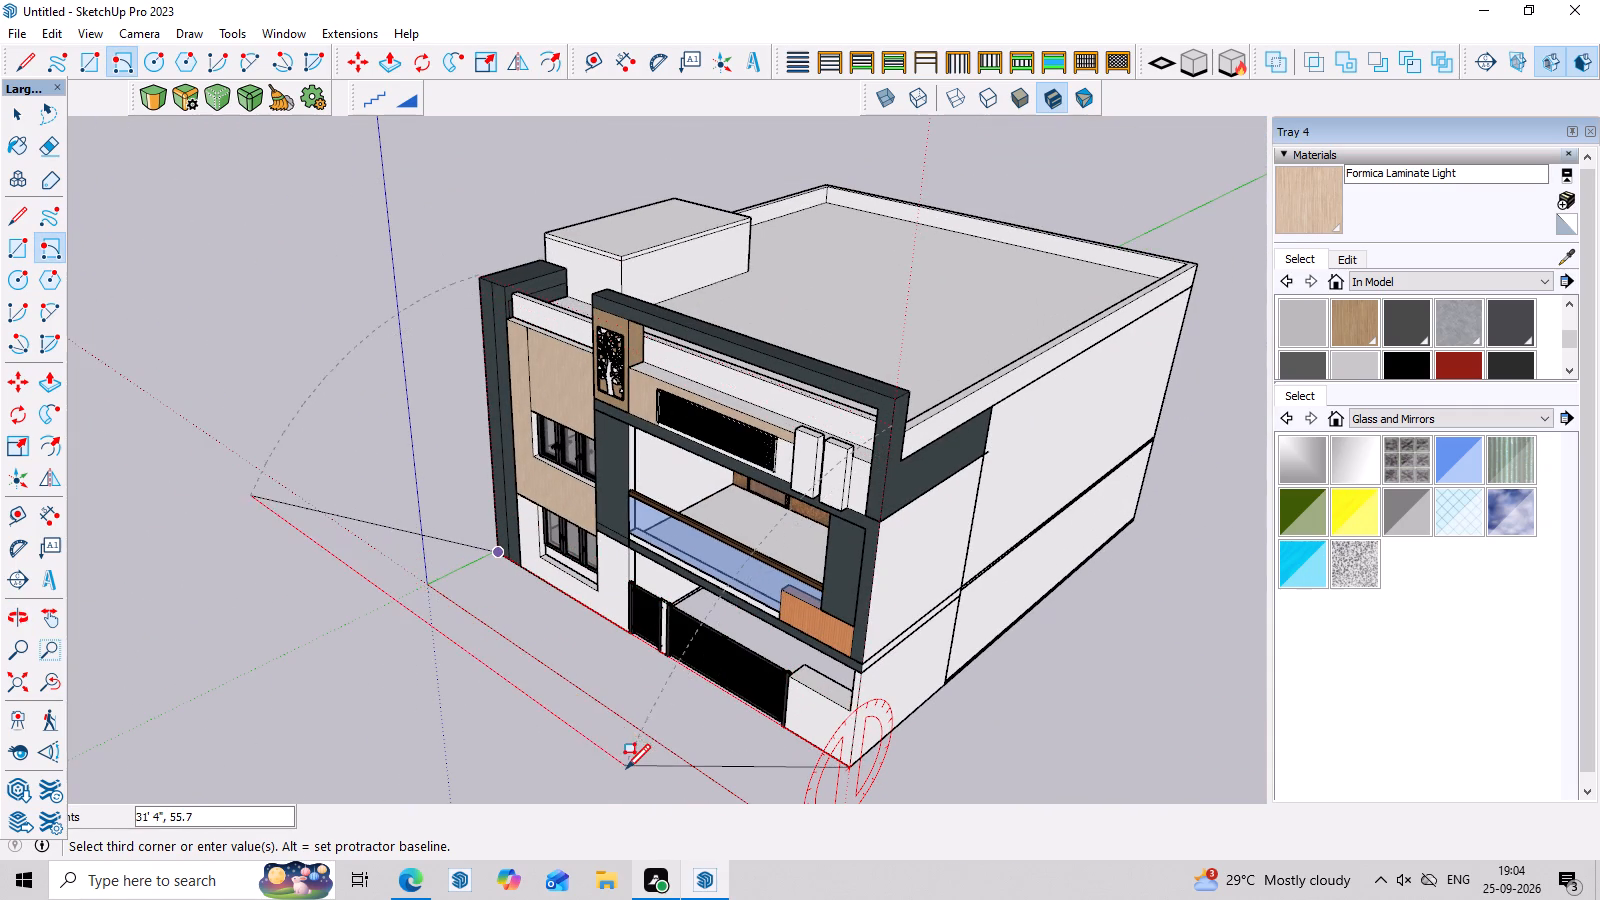
{"action": "scroll", "coordinate": [611, 786], "scroll_direction": "down", "scroll_amount": 4}
{"action": "middle_click_drag", "start_coordinate": [594, 691], "coordinate": [471, 162]}
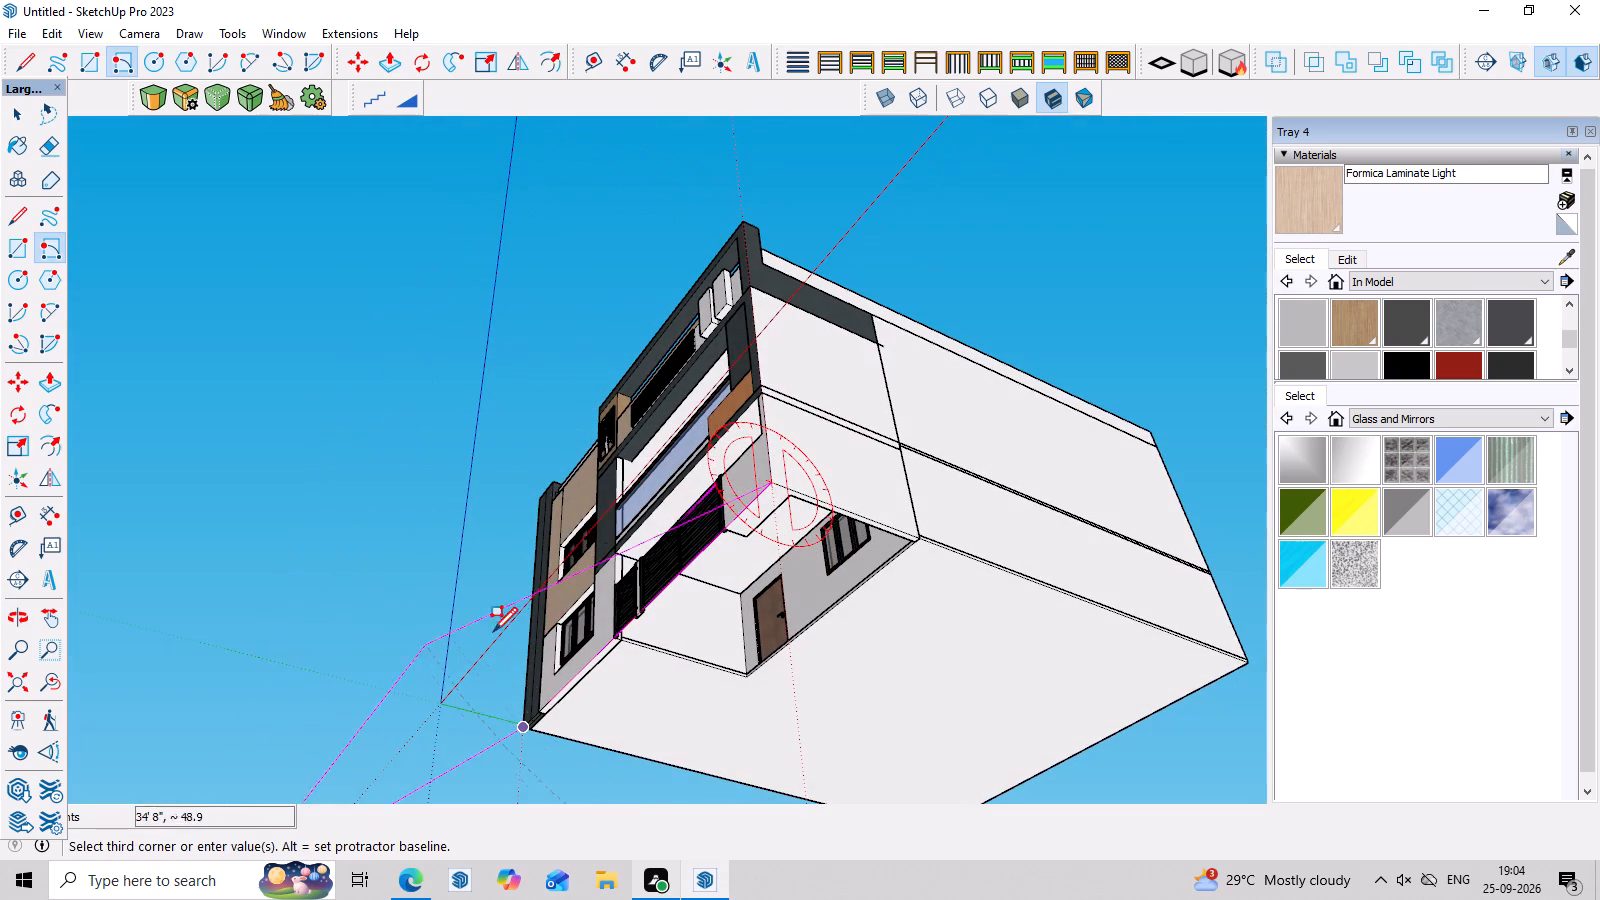
{"action": "middle_click_drag", "start_coordinate": [626, 610], "coordinate": [612, 709]}
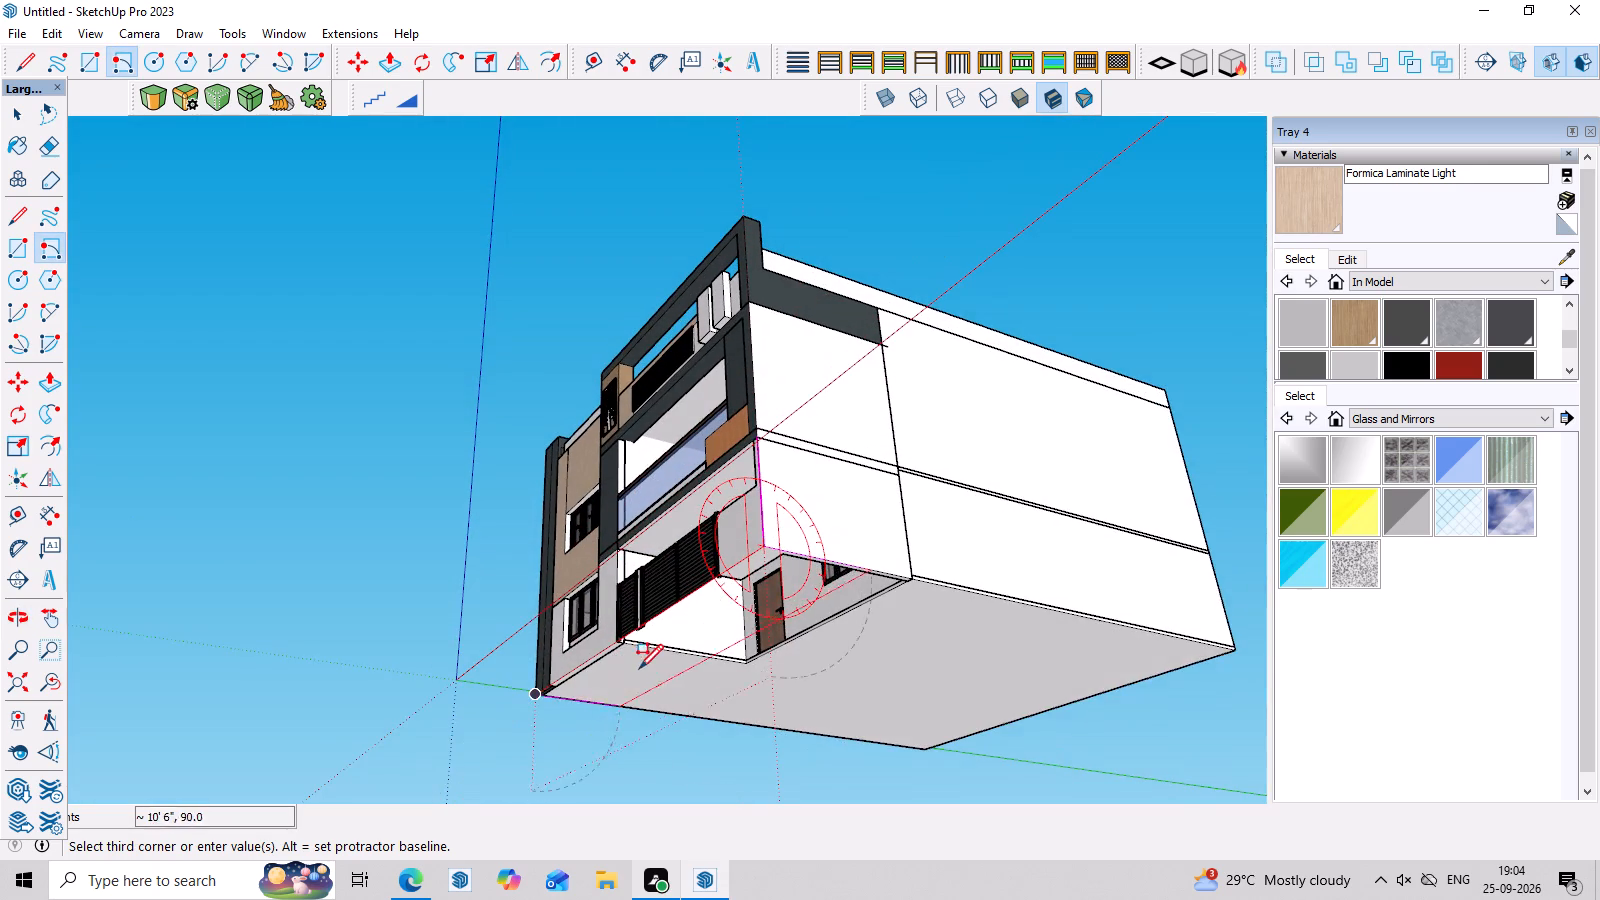
{"action": "scroll", "coordinate": [644, 649], "scroll_direction": "up", "scroll_amount": 2}
{"action": "middle_click_drag", "start_coordinate": [614, 630], "coordinate": [582, 714]}
{"action": "middle_click_drag", "start_coordinate": [598, 652], "coordinate": [586, 699]}
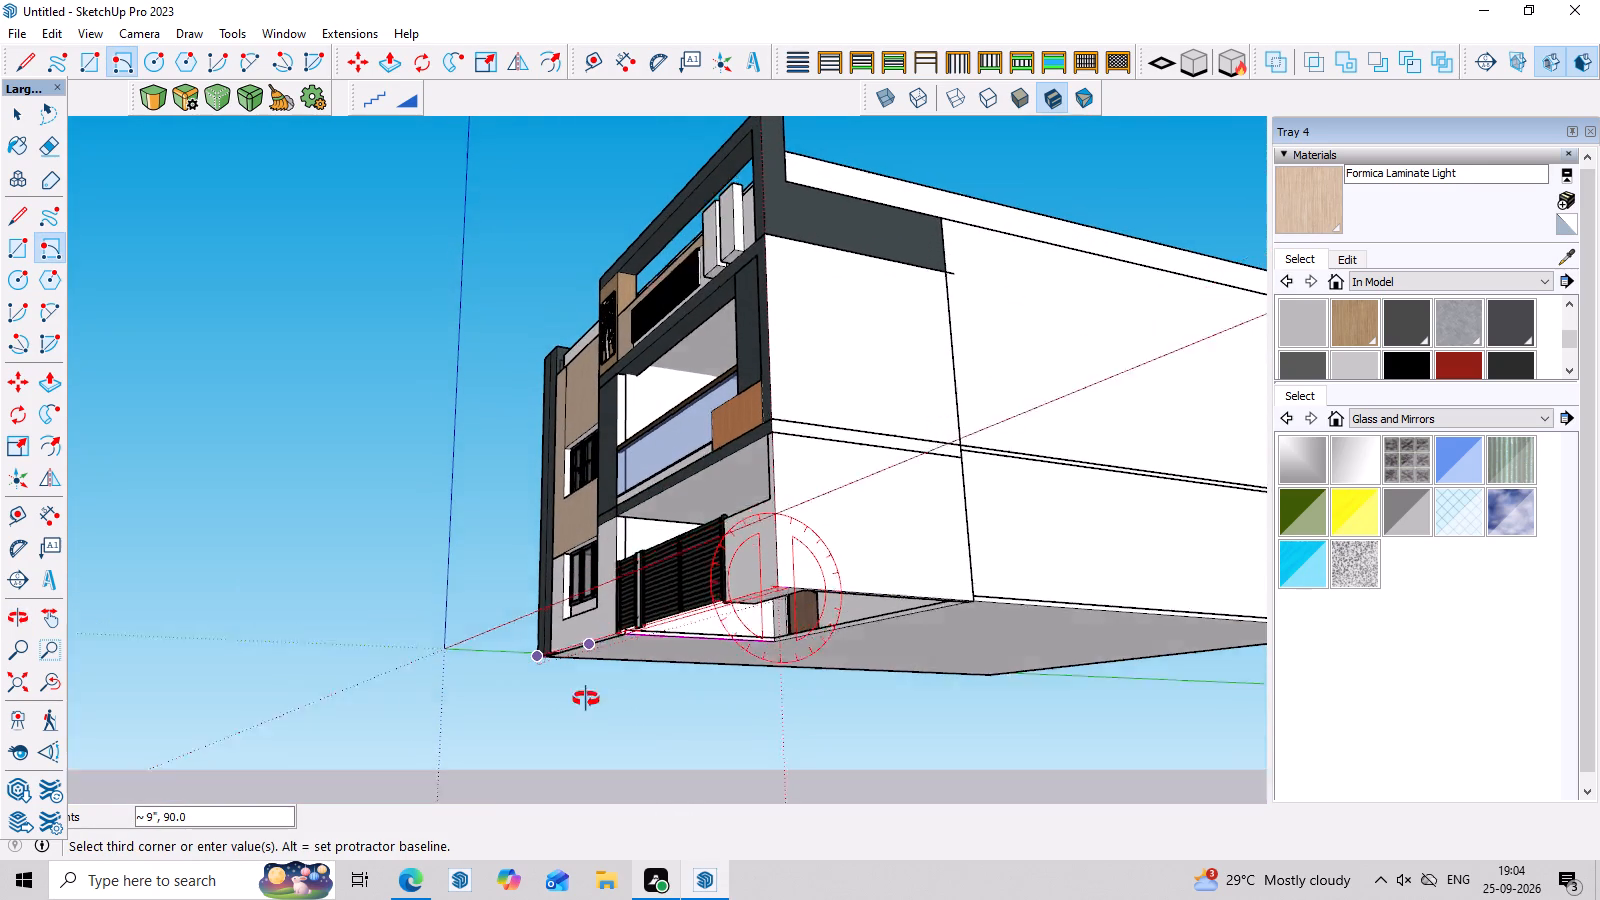
{"action": "middle_click_drag", "start_coordinate": [586, 699], "coordinate": [574, 748]}
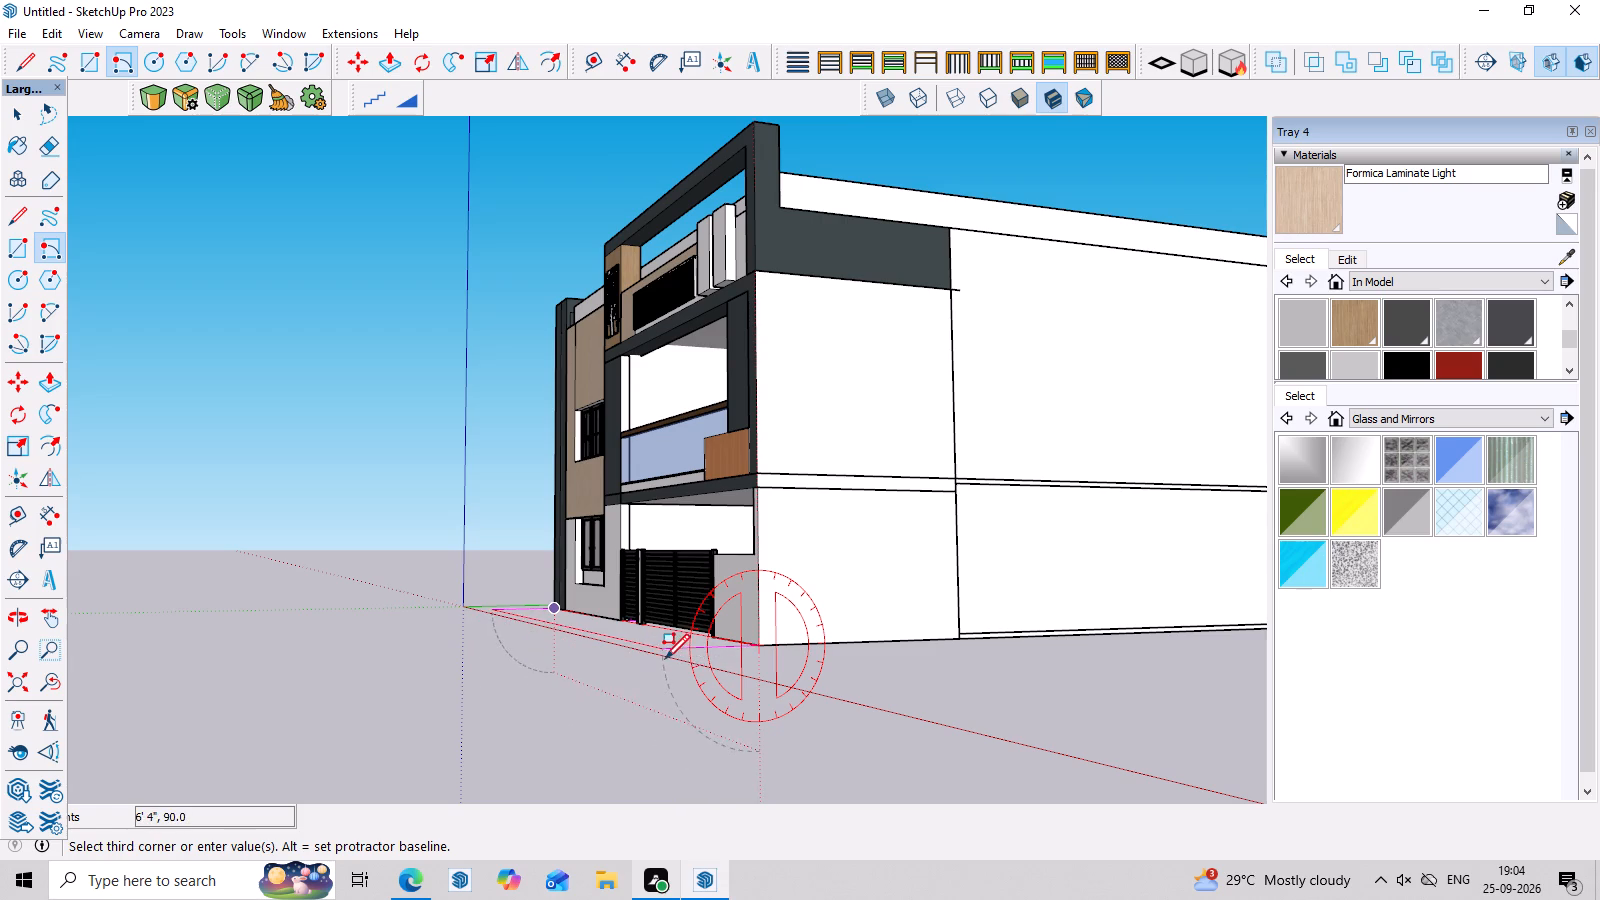
{"action": "middle_click_drag", "start_coordinate": [663, 659], "coordinate": [639, 713]}
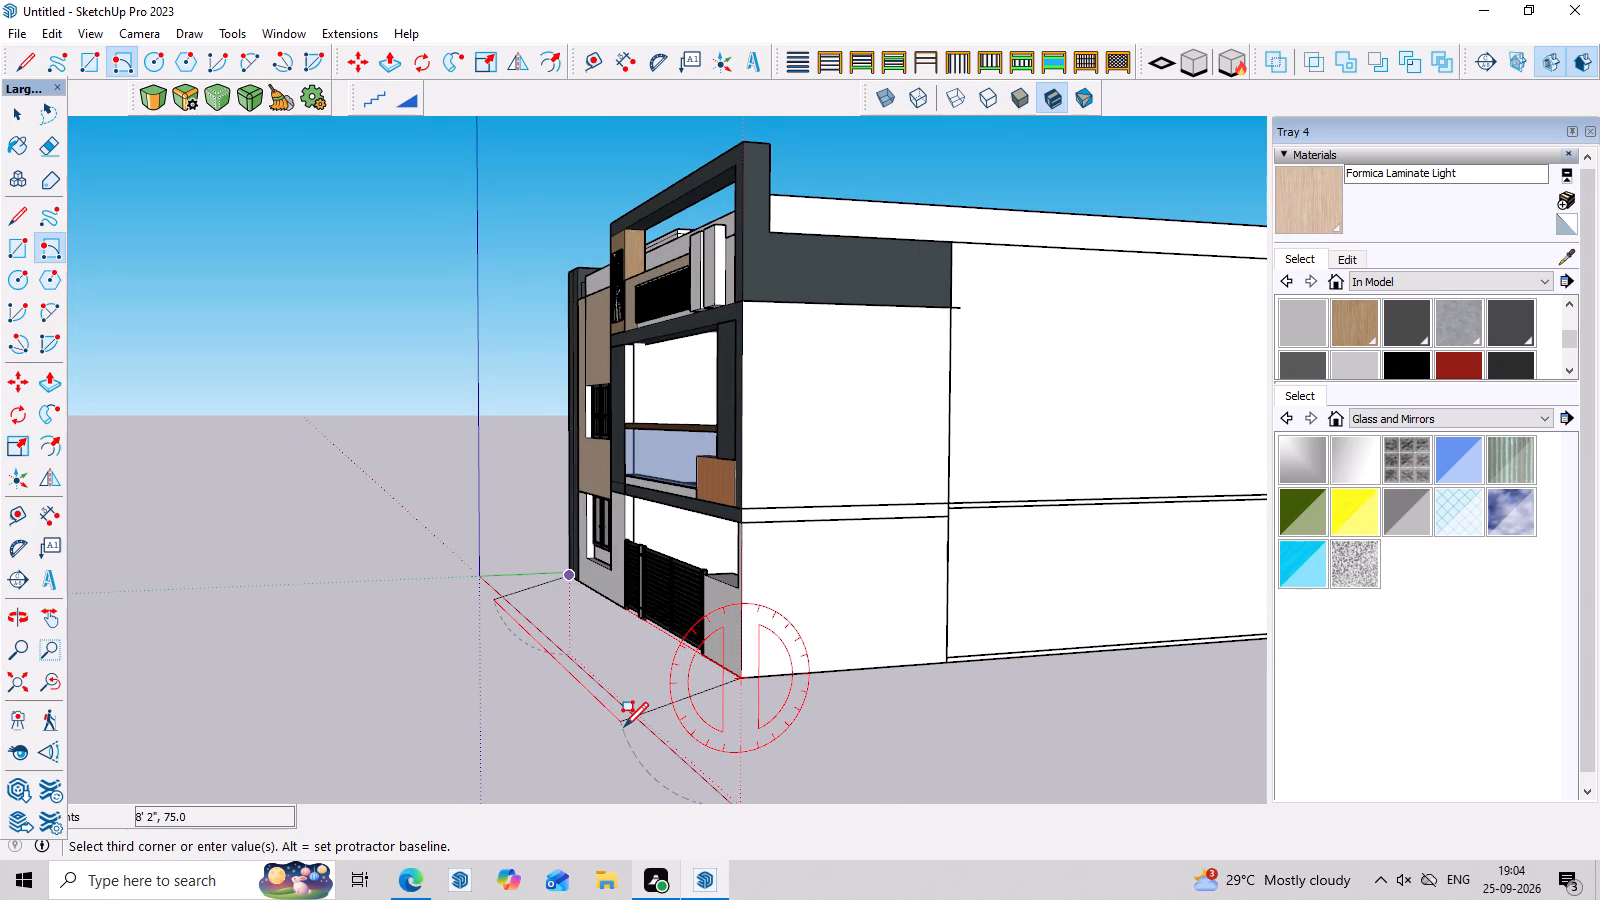
{"action": "left_click", "coordinate": [622, 727]}
{"action": "middle_click_drag", "start_coordinate": [758, 777], "coordinate": [1085, 821]}
{"action": "scroll", "coordinate": [548, 688], "scroll_direction": "down", "scroll_amount": 8}
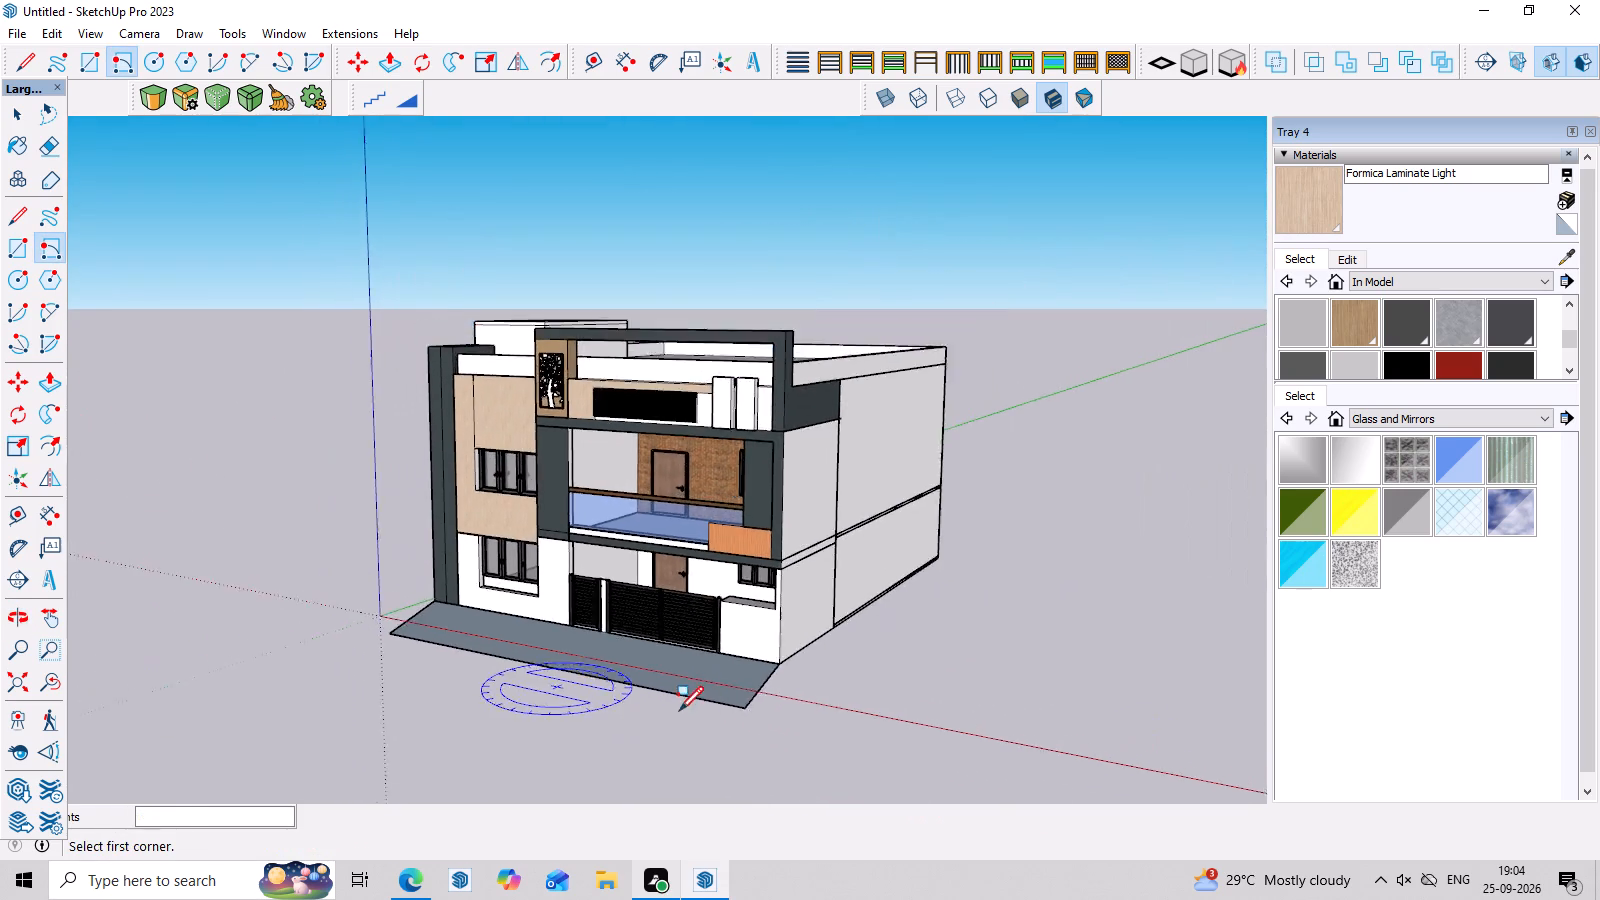
{"action": "middle_click_drag", "start_coordinate": [714, 713], "coordinate": [1080, 814]}
{"action": "middle_click_drag", "start_coordinate": [995, 661], "coordinate": [917, 600]}
{"action": "key", "text": "space"}
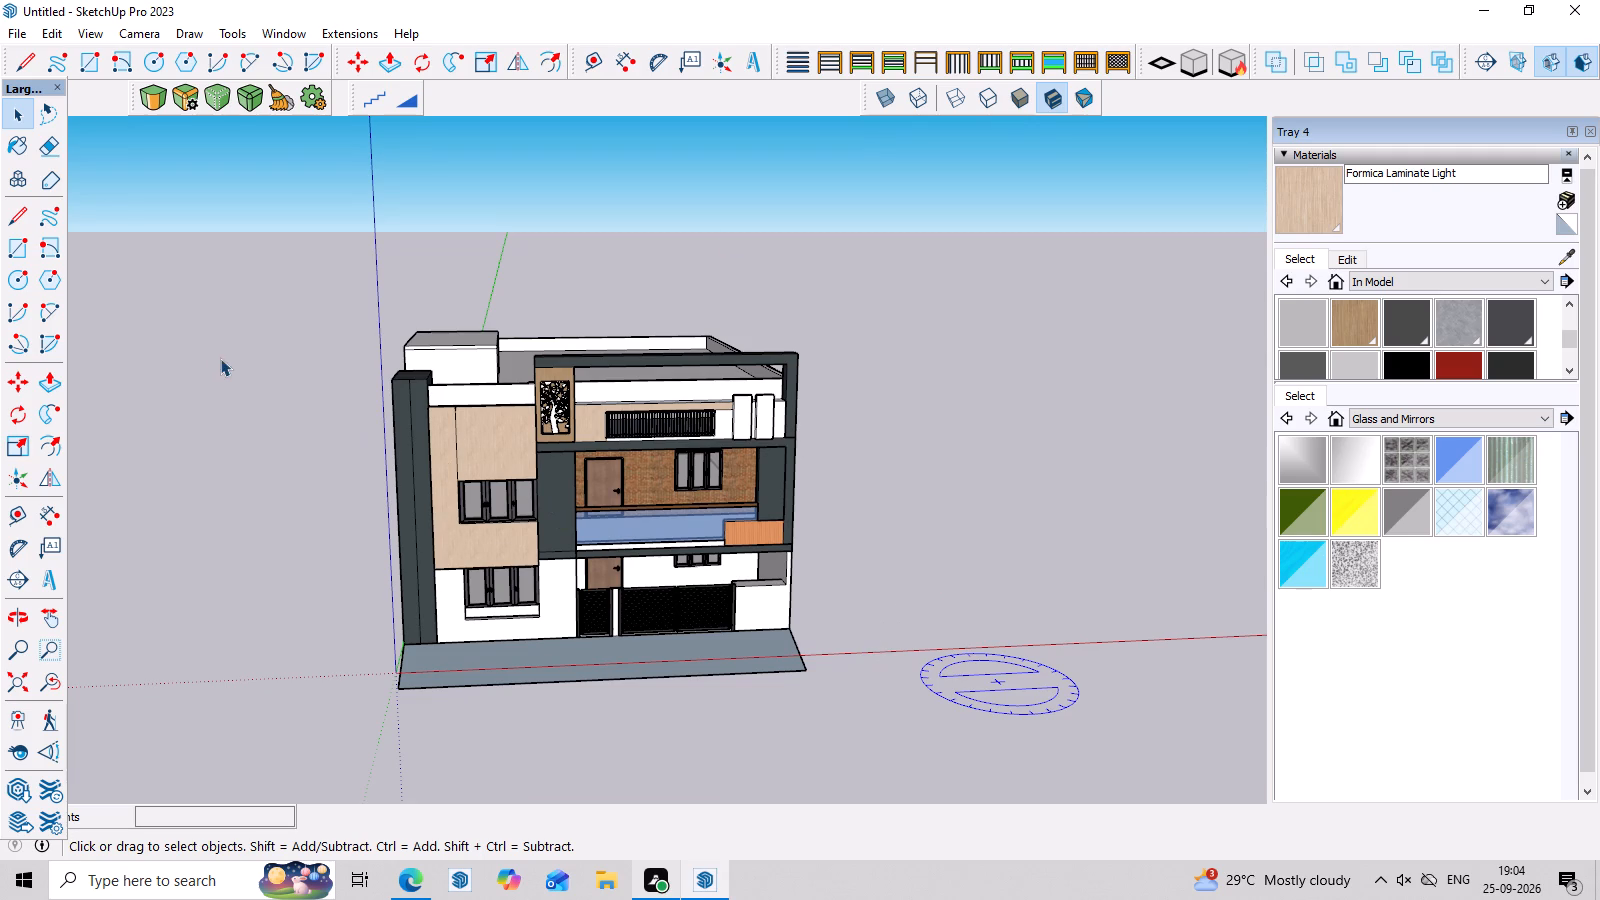
Reverse the face of the sloping apron along the house's front base.
{"action": "scroll", "coordinate": [306, 407], "scroll_direction": "down", "scroll_amount": 2}
{"action": "middle_click_drag", "start_coordinate": [593, 491], "coordinate": [636, 662]}
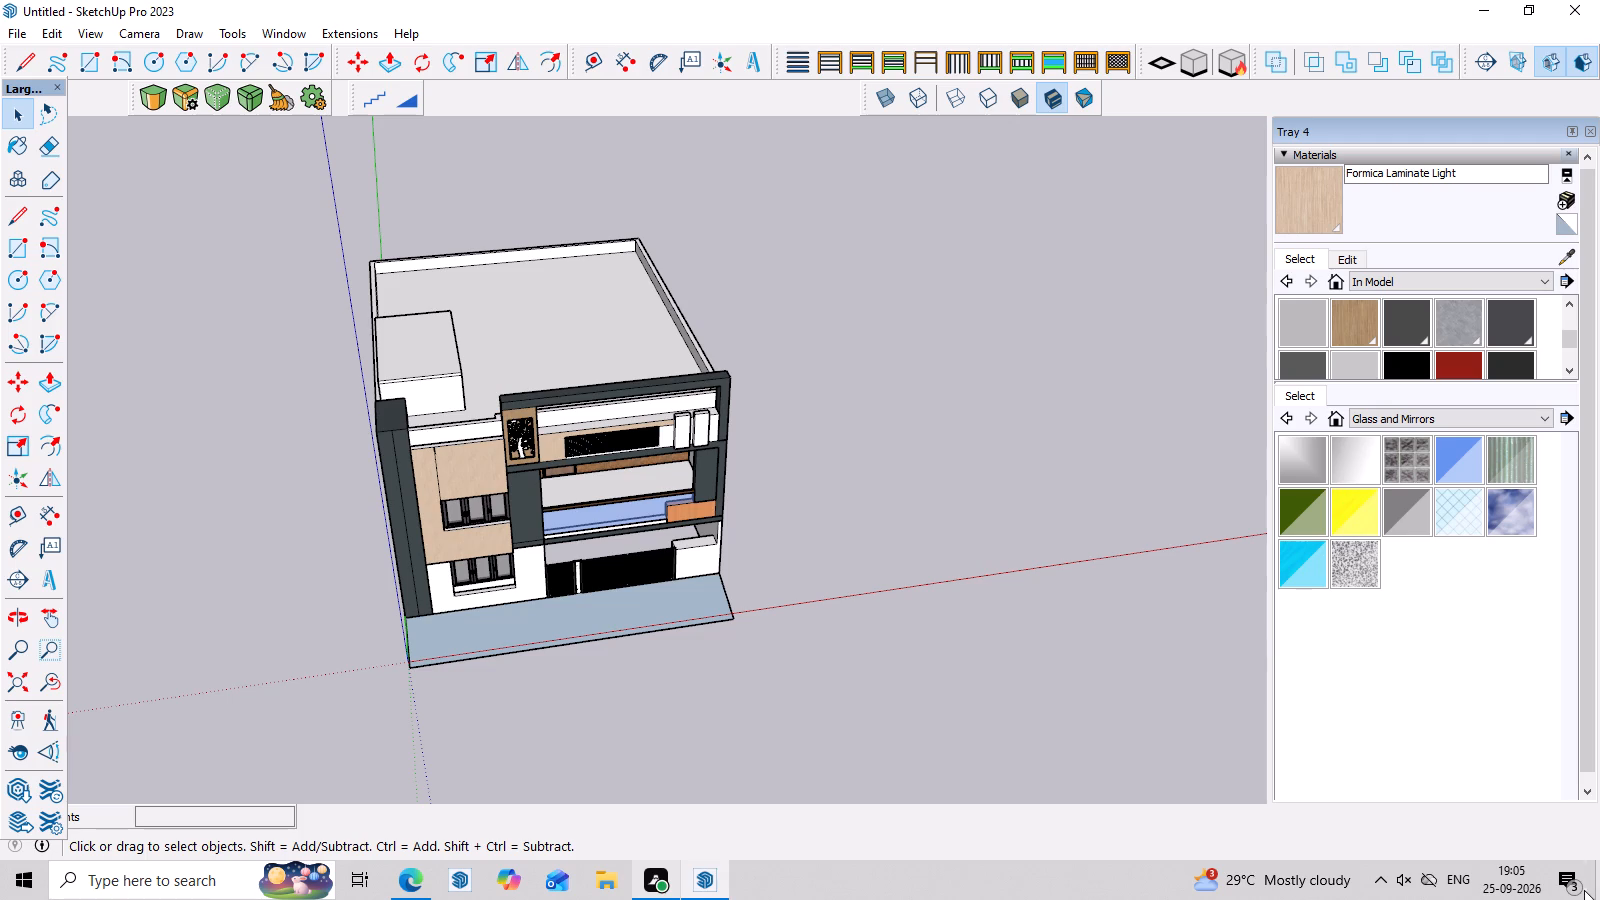
{"action": "scroll", "coordinate": [717, 631], "scroll_direction": "up", "scroll_amount": 2}
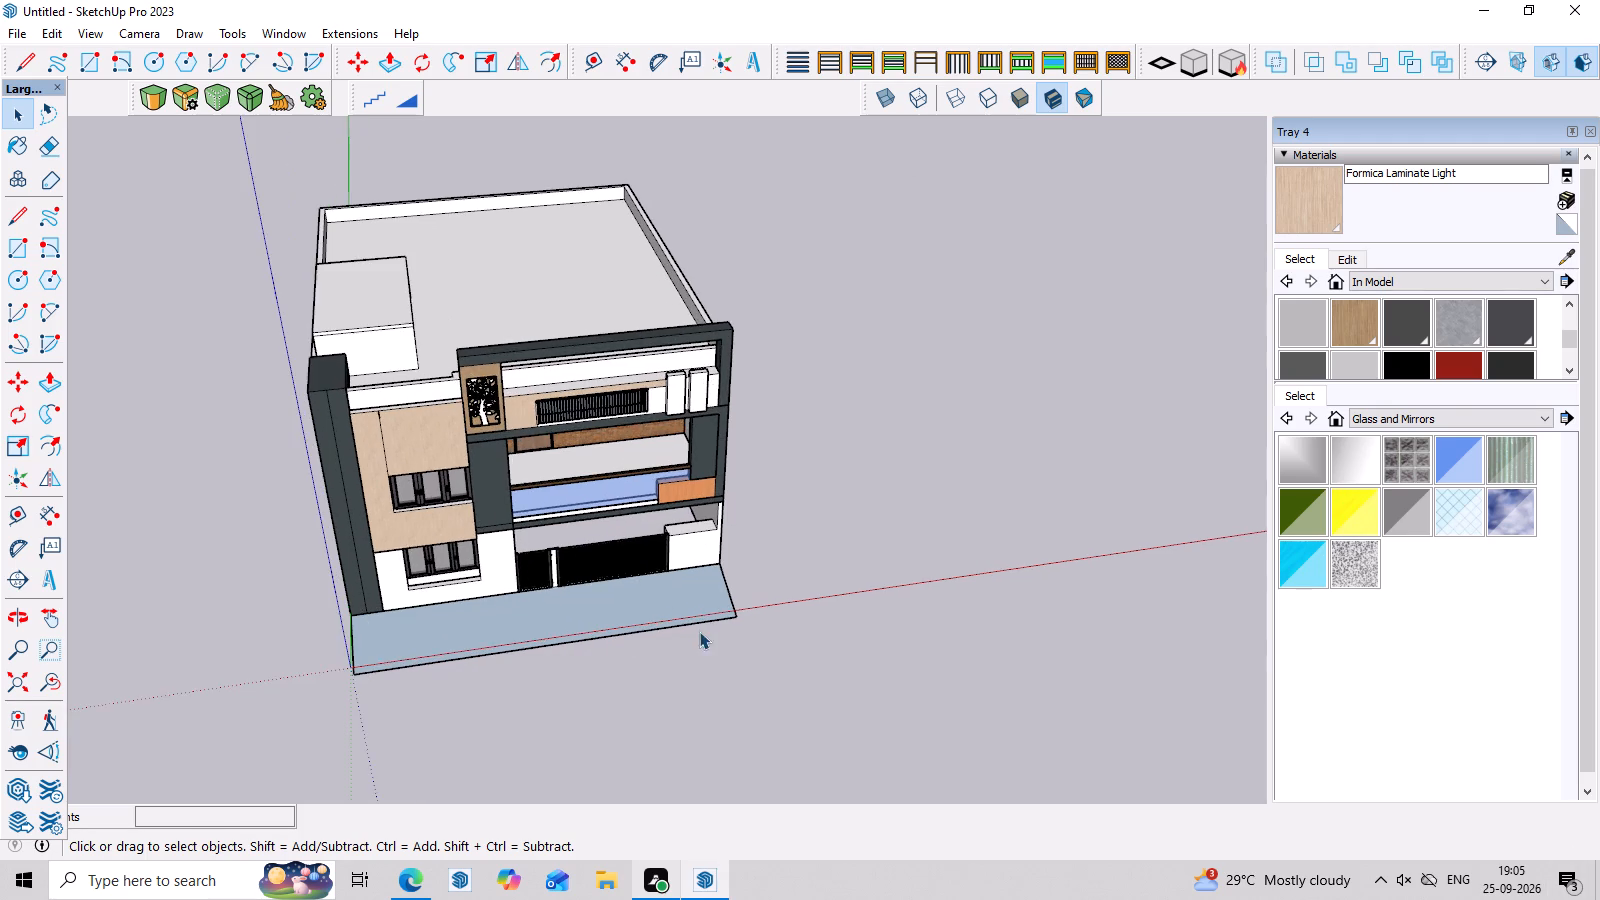
{"action": "middle_click_drag", "start_coordinate": [598, 636], "coordinate": [482, 647]}
{"action": "key", "text": "space"}
{"action": "left_click", "coordinate": [570, 581]}
{"action": "right_click", "coordinate": [569, 581]}
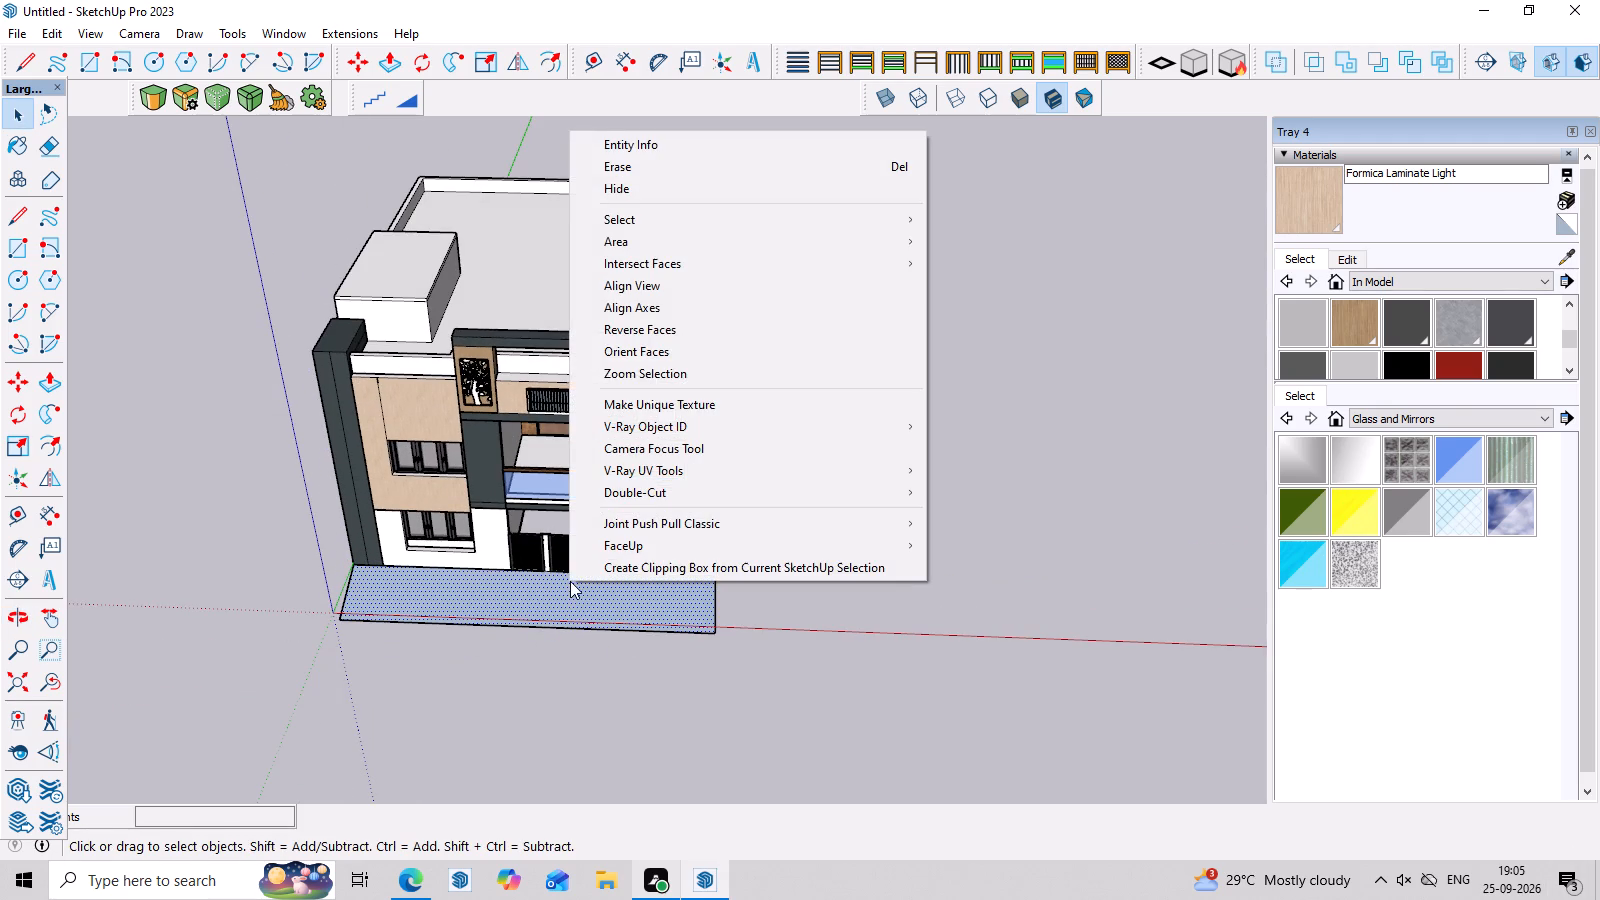
{"action": "left_click", "coordinate": [686, 326]}
Examine the apron, gate frontage and front elevation from several angles and distances.
{"action": "middle_click_drag", "start_coordinate": [962, 502], "coordinate": [964, 666]}
{"action": "scroll", "coordinate": [729, 605], "scroll_direction": "up", "scroll_amount": 6}
{"action": "middle_click_drag", "start_coordinate": [813, 587], "coordinate": [771, 574]}
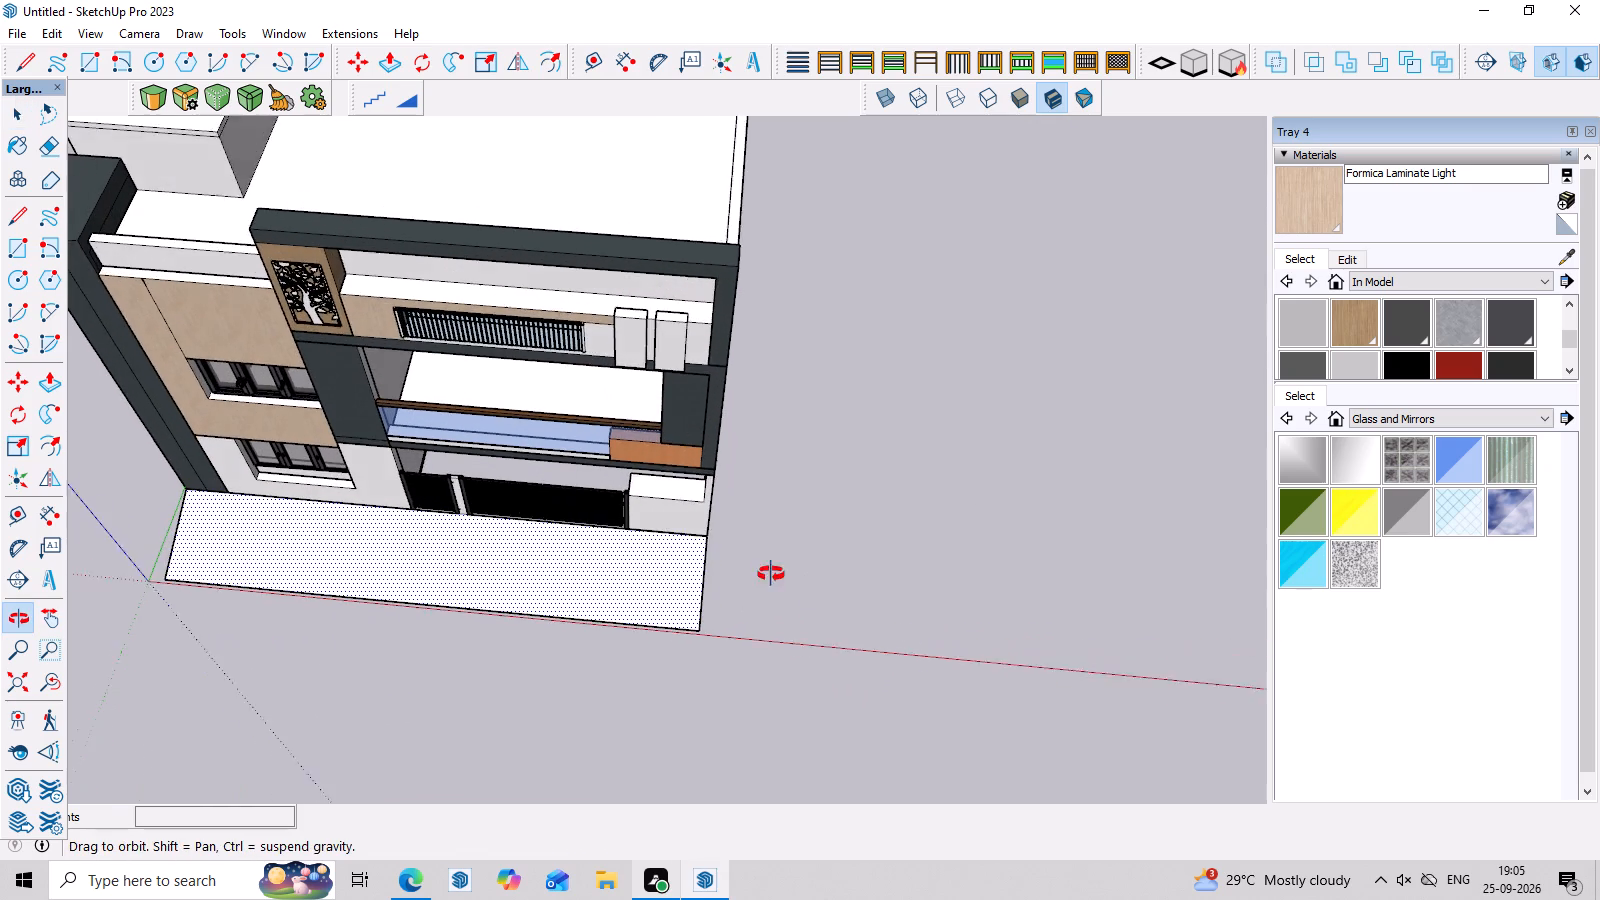
{"action": "middle_click_drag", "start_coordinate": [771, 574], "coordinate": [769, 567]}
{"action": "middle_click_drag", "start_coordinate": [767, 655], "coordinate": [784, 519]}
{"action": "scroll", "coordinate": [635, 668], "scroll_direction": "up", "scroll_amount": 2}
{"action": "middle_click_drag", "start_coordinate": [635, 614], "coordinate": [642, 531]}
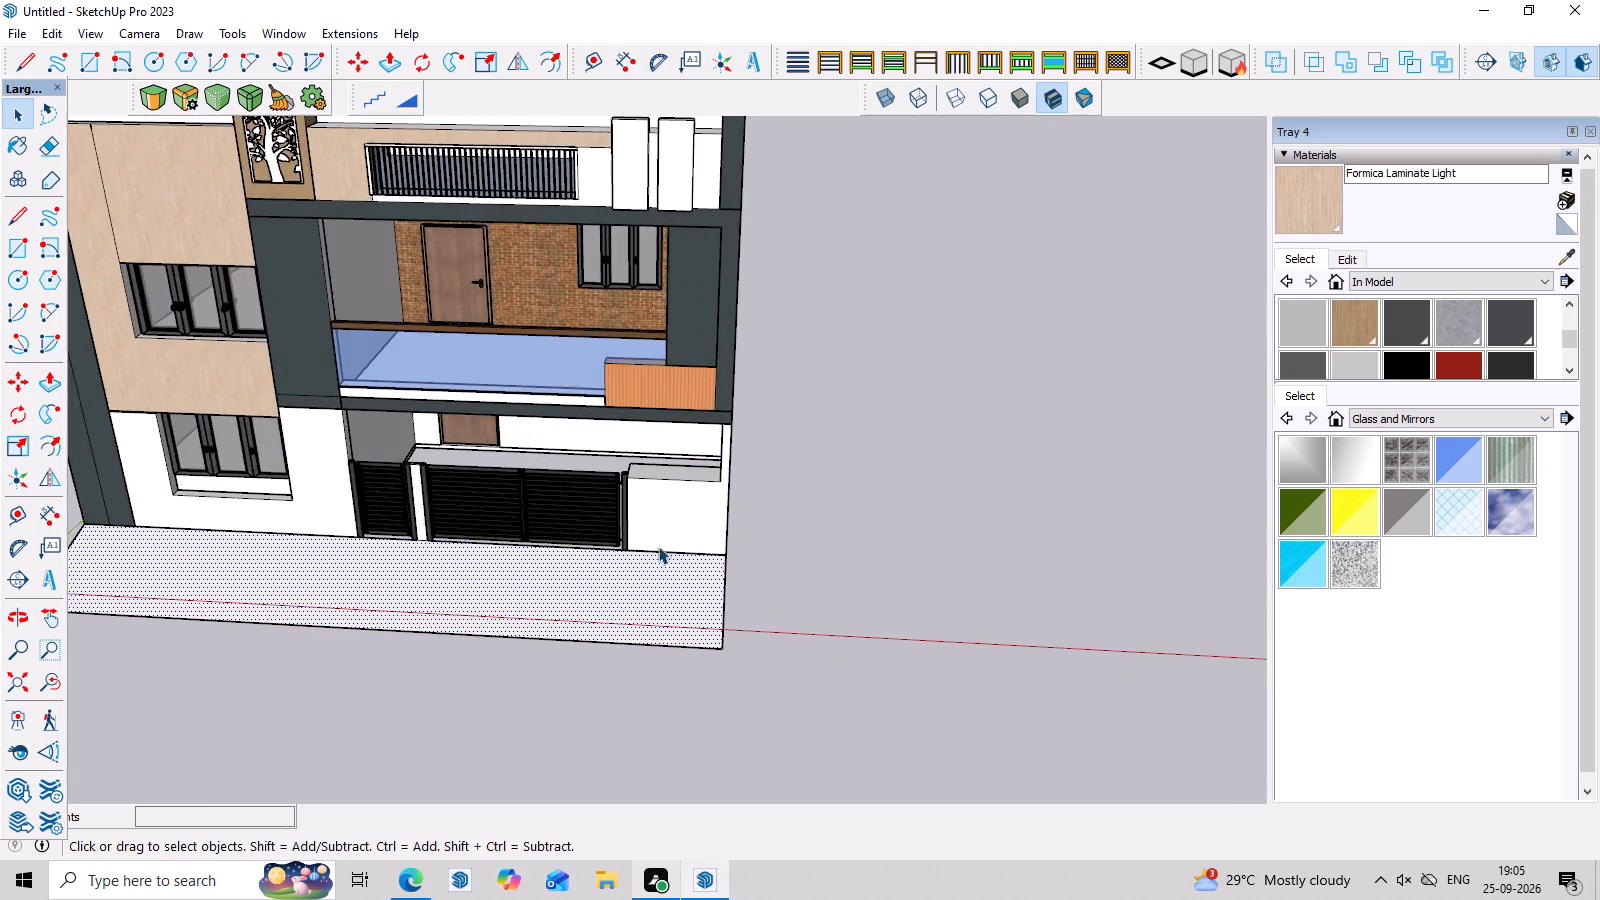
{"action": "scroll", "coordinate": [663, 555], "scroll_direction": "up", "scroll_amount": 3}
{"action": "scroll", "coordinate": [756, 585], "scroll_direction": "down", "scroll_amount": 8}
{"action": "middle_click_drag", "start_coordinate": [969, 590], "coordinate": [985, 463]}
{"action": "scroll", "coordinate": [230, 413], "scroll_direction": "down", "scroll_amount": 3}
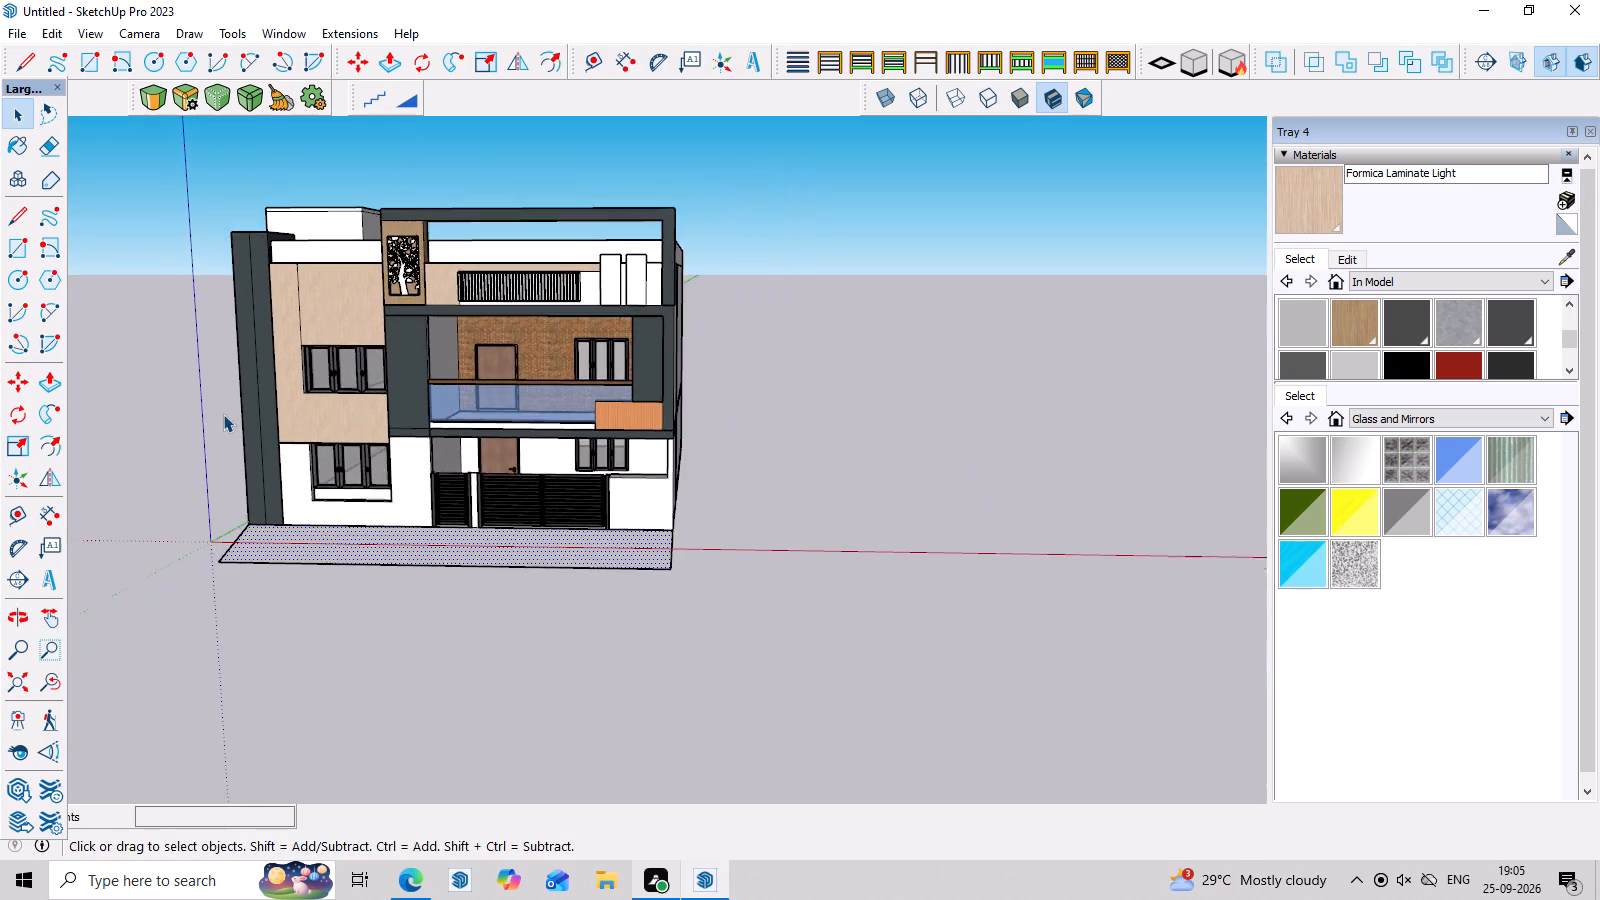
{"action": "scroll", "coordinate": [223, 414], "scroll_direction": "down", "scroll_amount": 6}
{"action": "scroll", "coordinate": [132, 399], "scroll_direction": "up", "scroll_amount": 8}
Move the whole apron about 7" sideways so its inner corner meets the house's outer base corner beside the tall dark pillar.
{"action": "middle_click_drag", "start_coordinate": [245, 404], "coordinate": [272, 573]}
{"action": "middle_click_drag", "start_coordinate": [279, 598], "coordinate": [299, 672]}
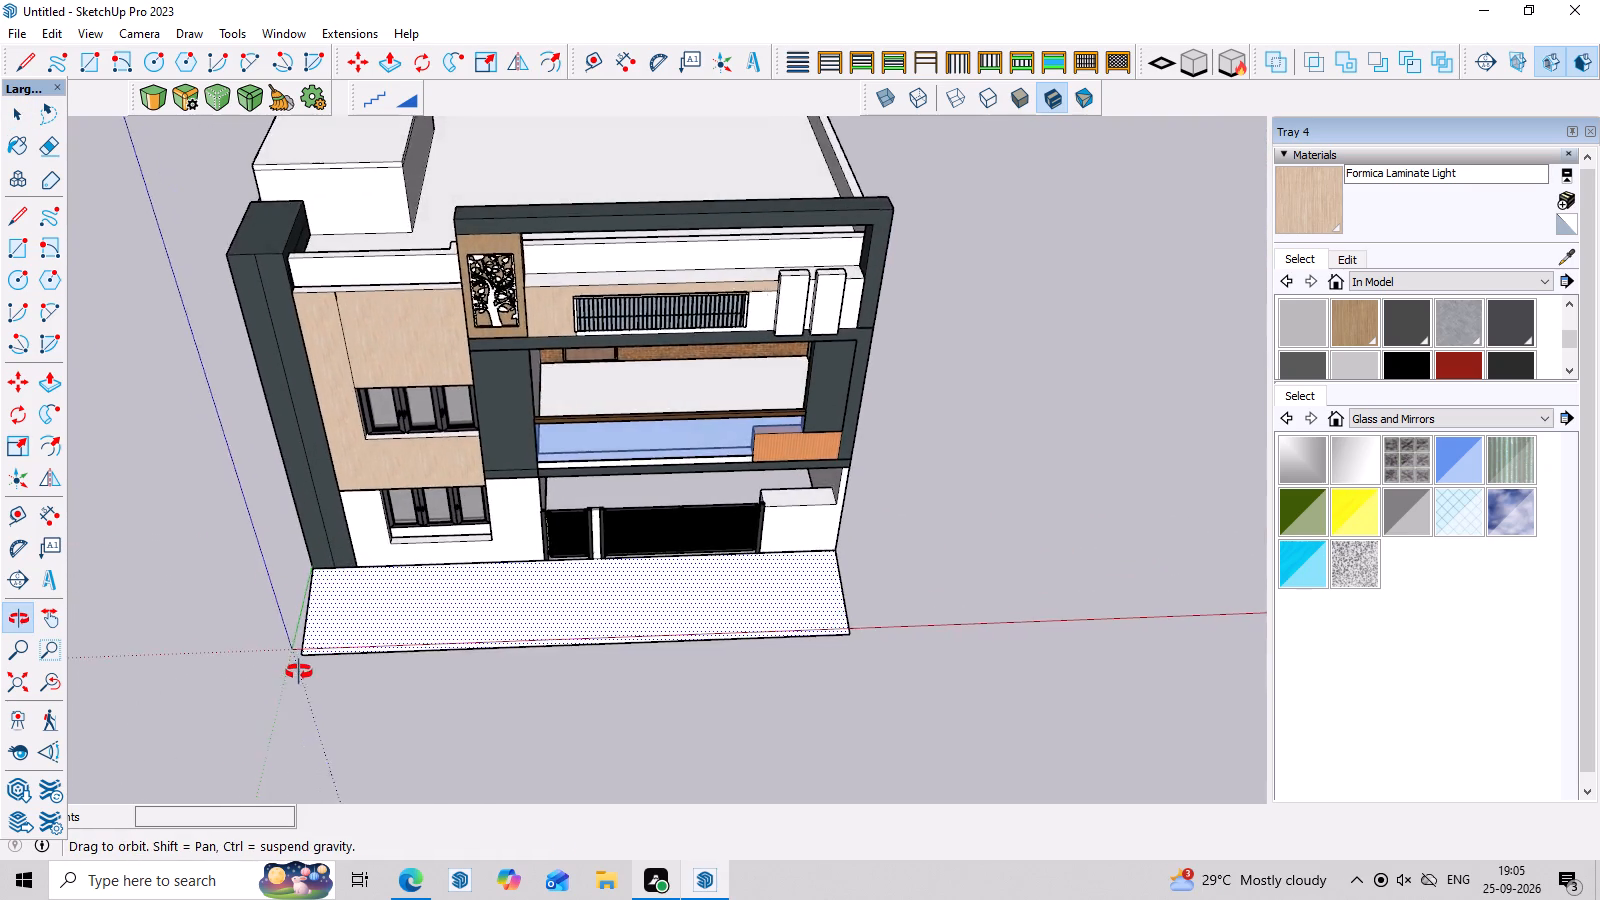
{"action": "middle_click_drag", "start_coordinate": [299, 672], "coordinate": [781, 264]}
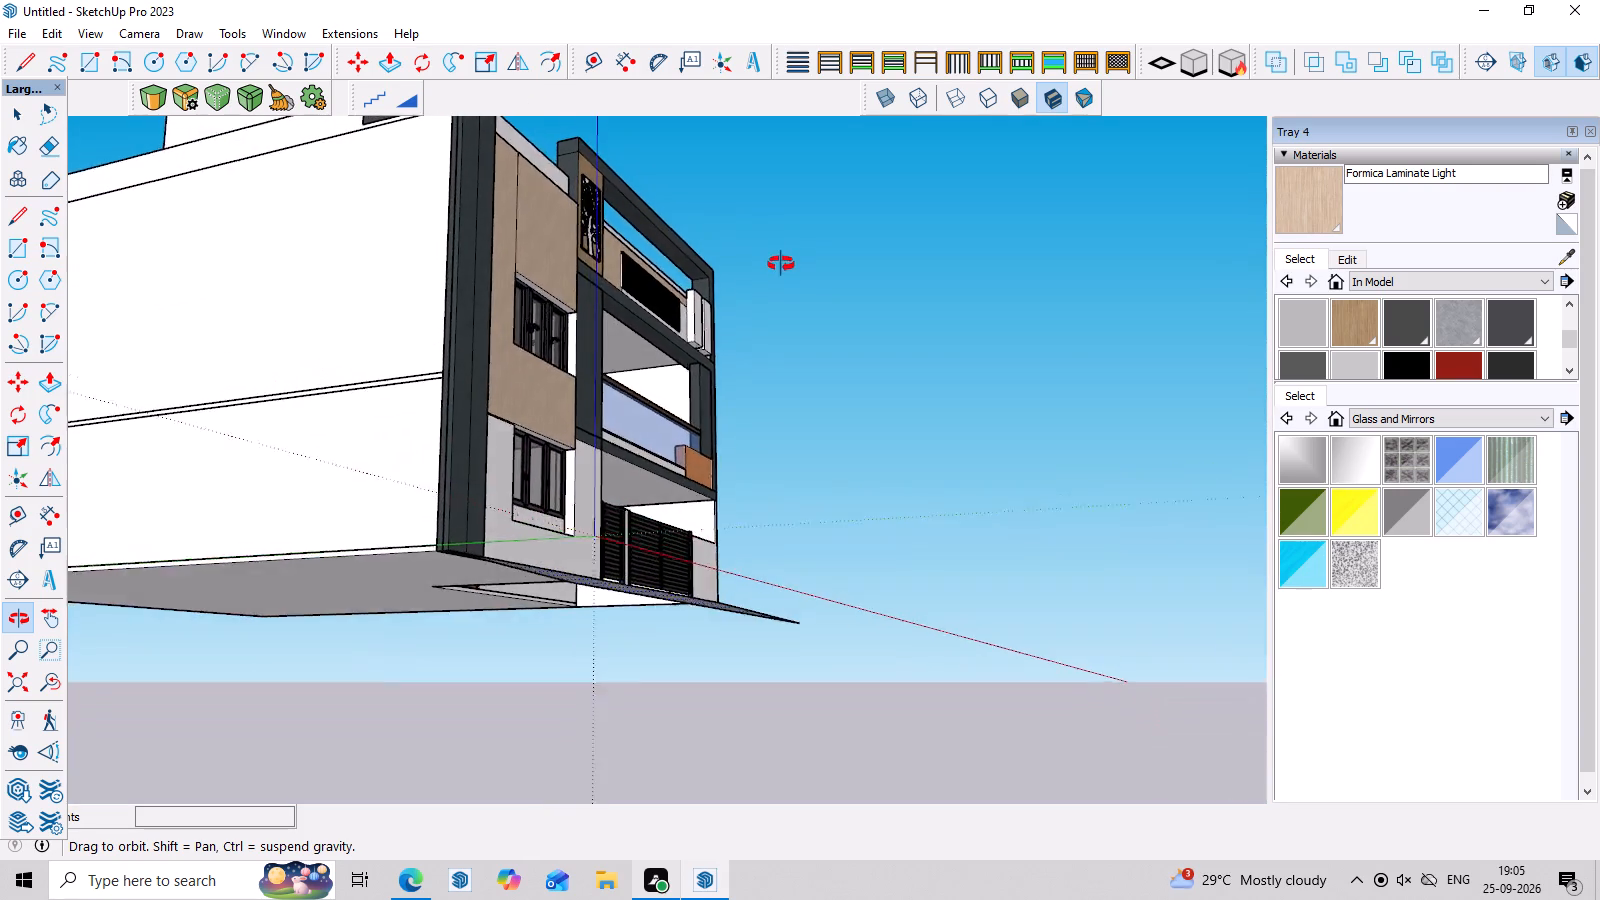
{"action": "middle_click_drag", "start_coordinate": [781, 264], "coordinate": [826, 131]}
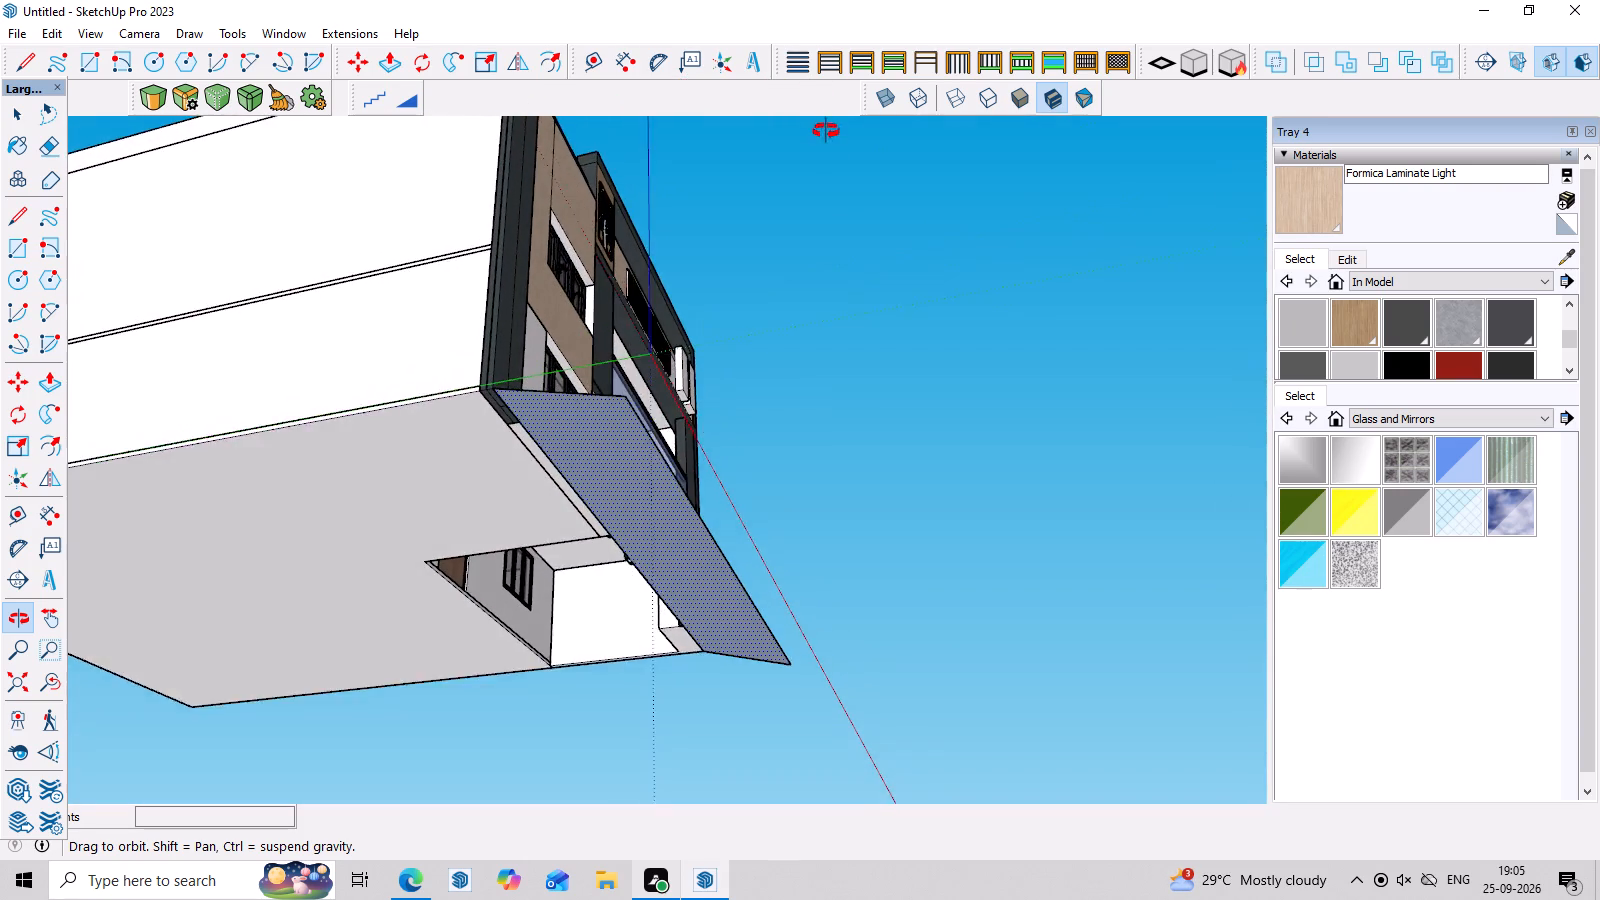
{"action": "middle_click_drag", "start_coordinate": [826, 131], "coordinate": [827, 134]}
{"action": "scroll", "coordinate": [424, 350], "scroll_direction": "up", "scroll_amount": 7}
{"action": "double_click", "coordinate": [696, 499]}
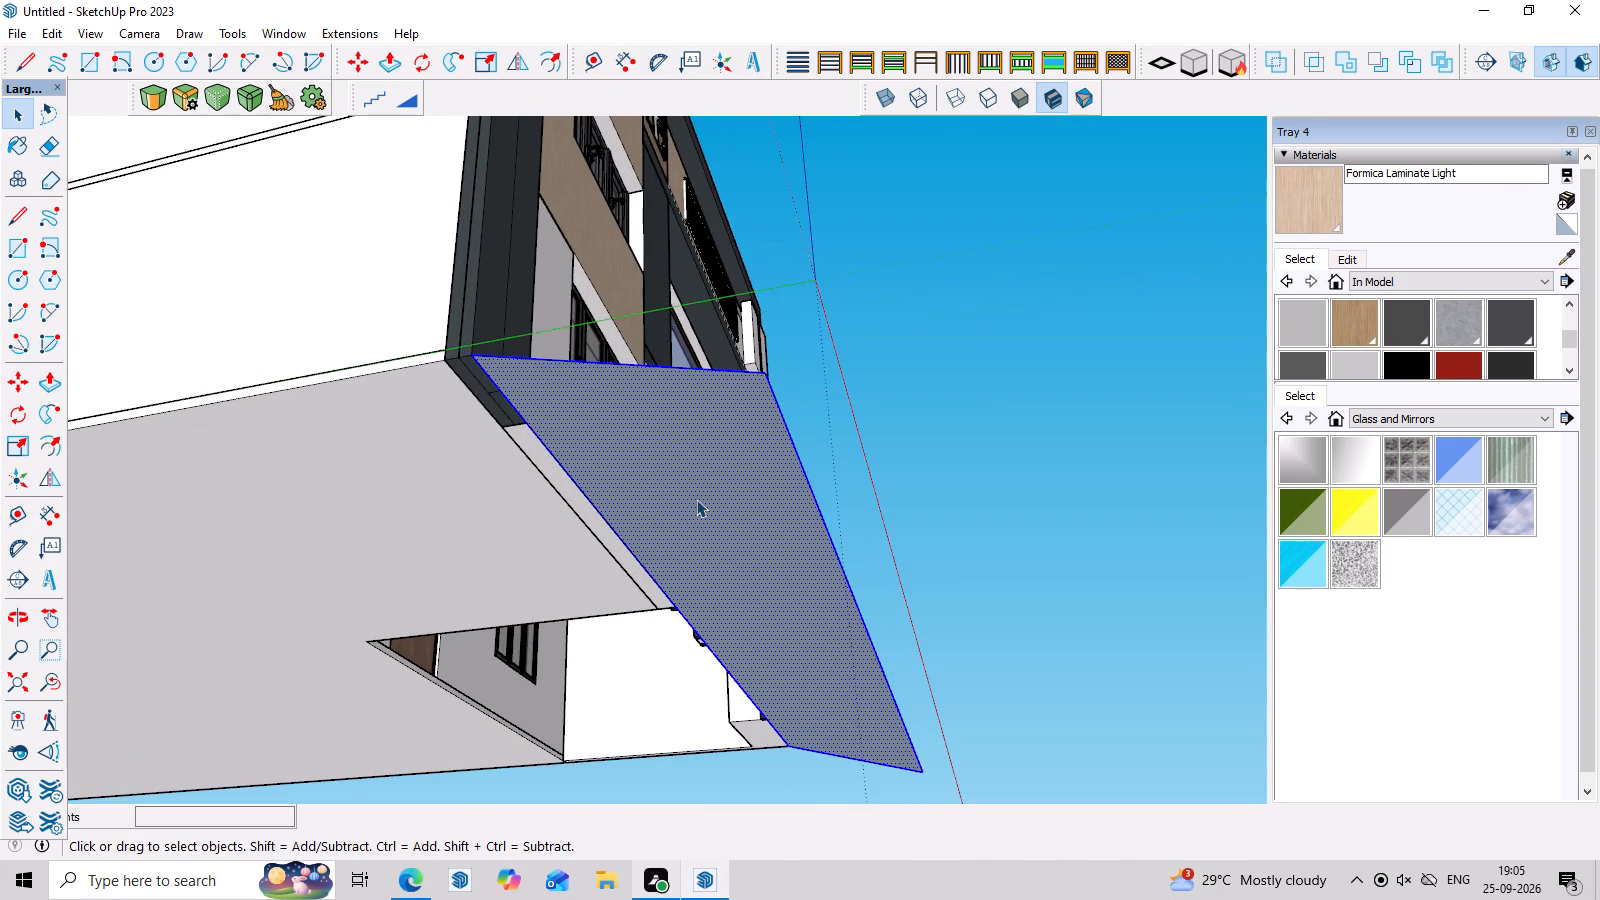
{"action": "key", "text": "m"}
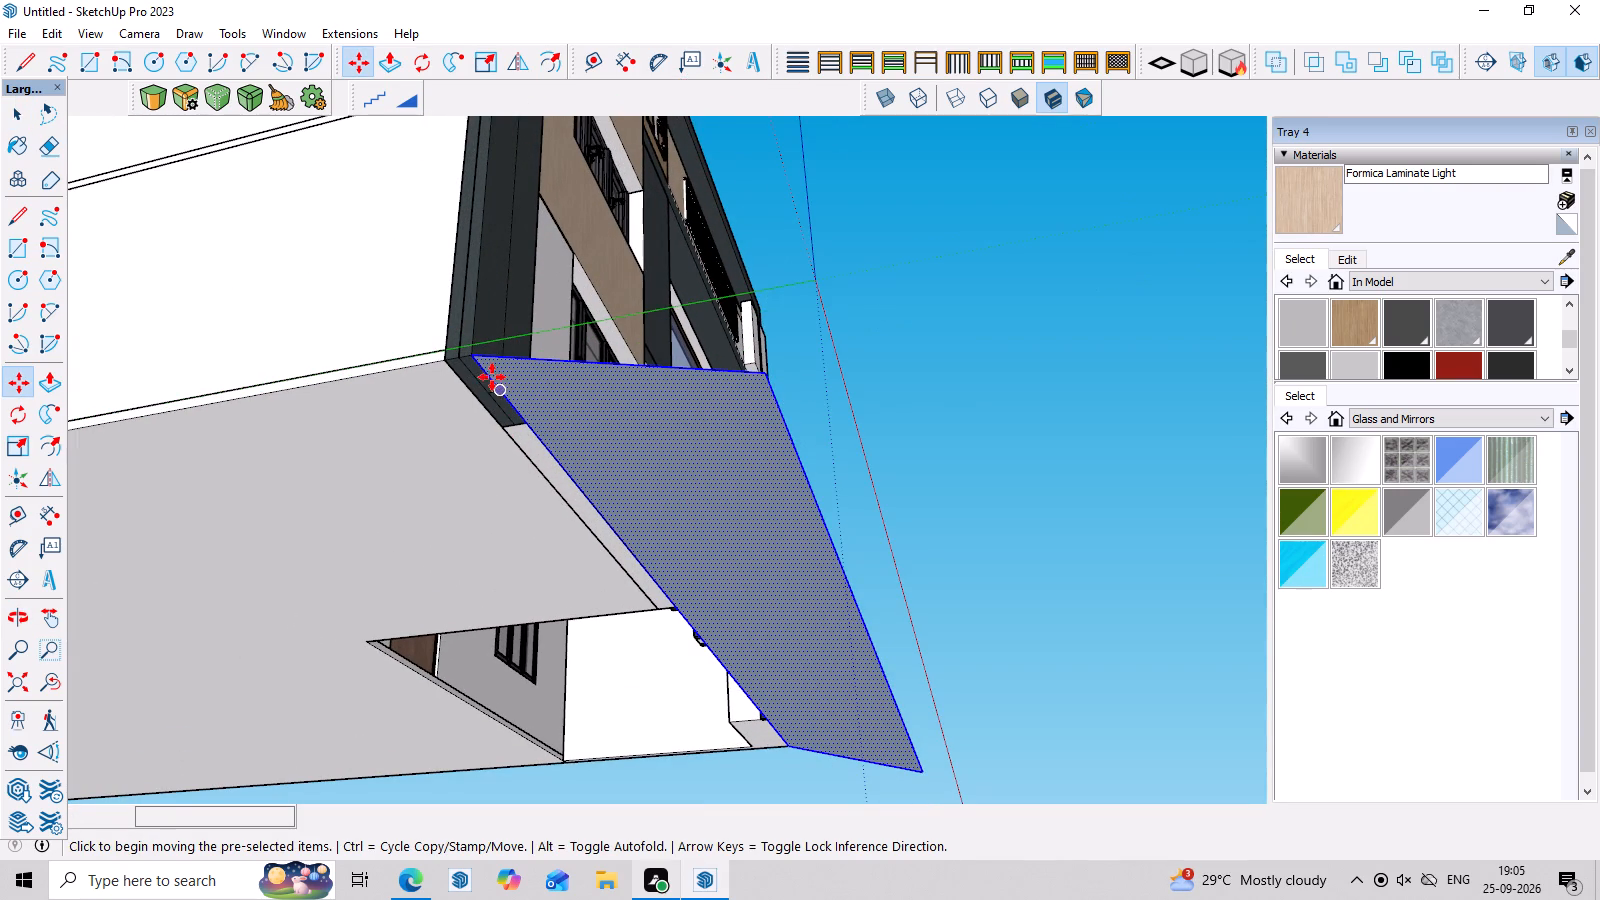
{"action": "left_click", "coordinate": [477, 358]}
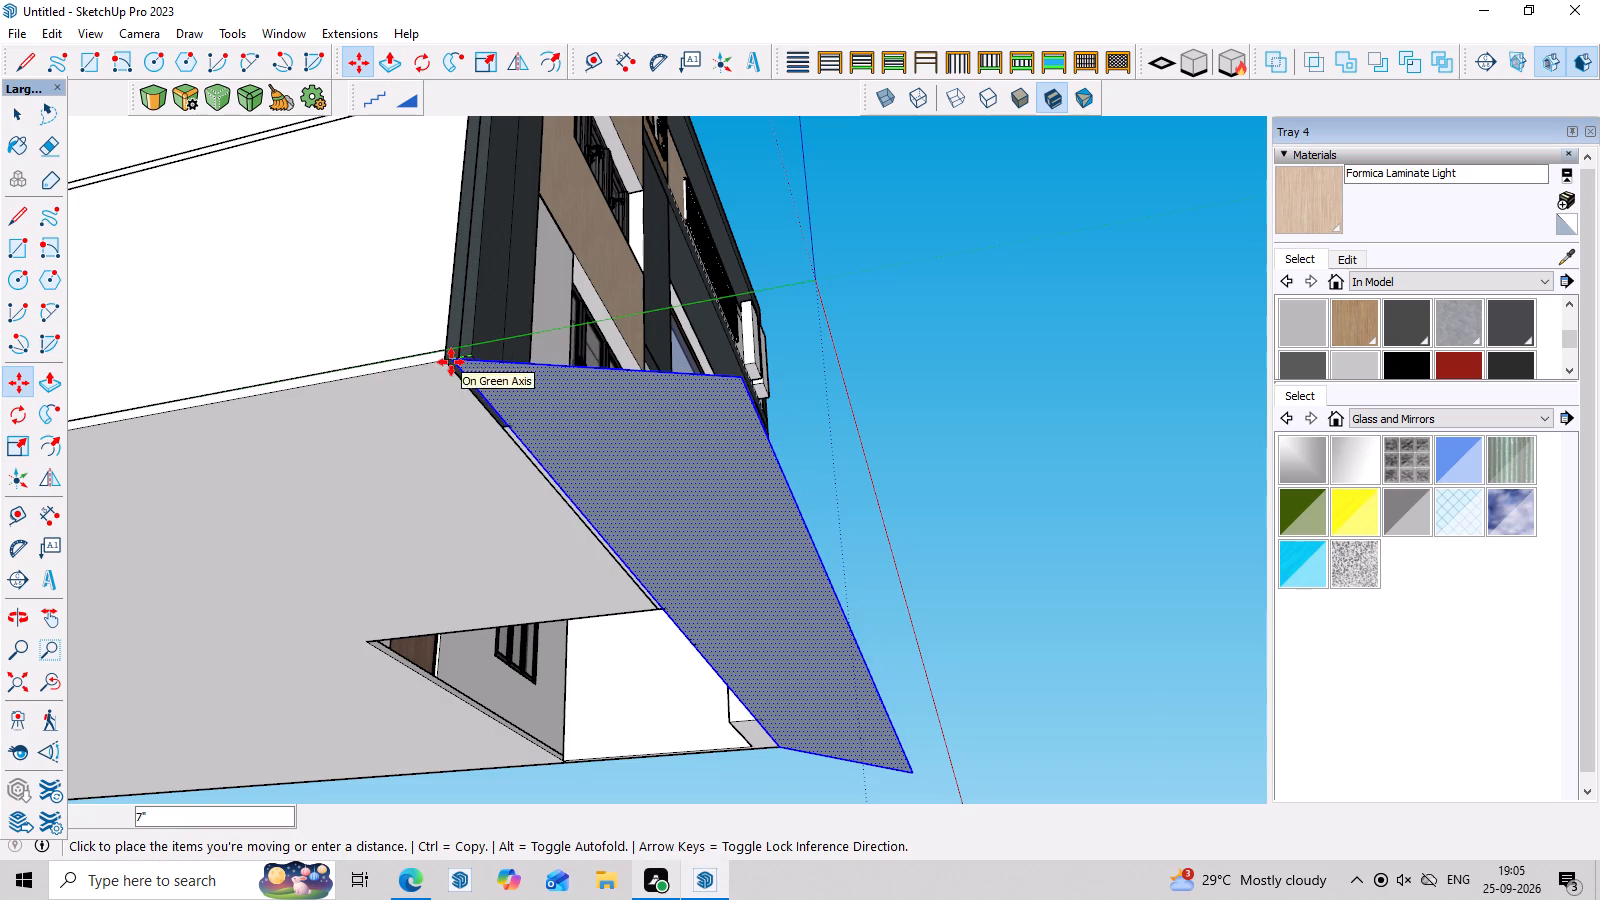
{"action": "left_click", "coordinate": [442, 362]}
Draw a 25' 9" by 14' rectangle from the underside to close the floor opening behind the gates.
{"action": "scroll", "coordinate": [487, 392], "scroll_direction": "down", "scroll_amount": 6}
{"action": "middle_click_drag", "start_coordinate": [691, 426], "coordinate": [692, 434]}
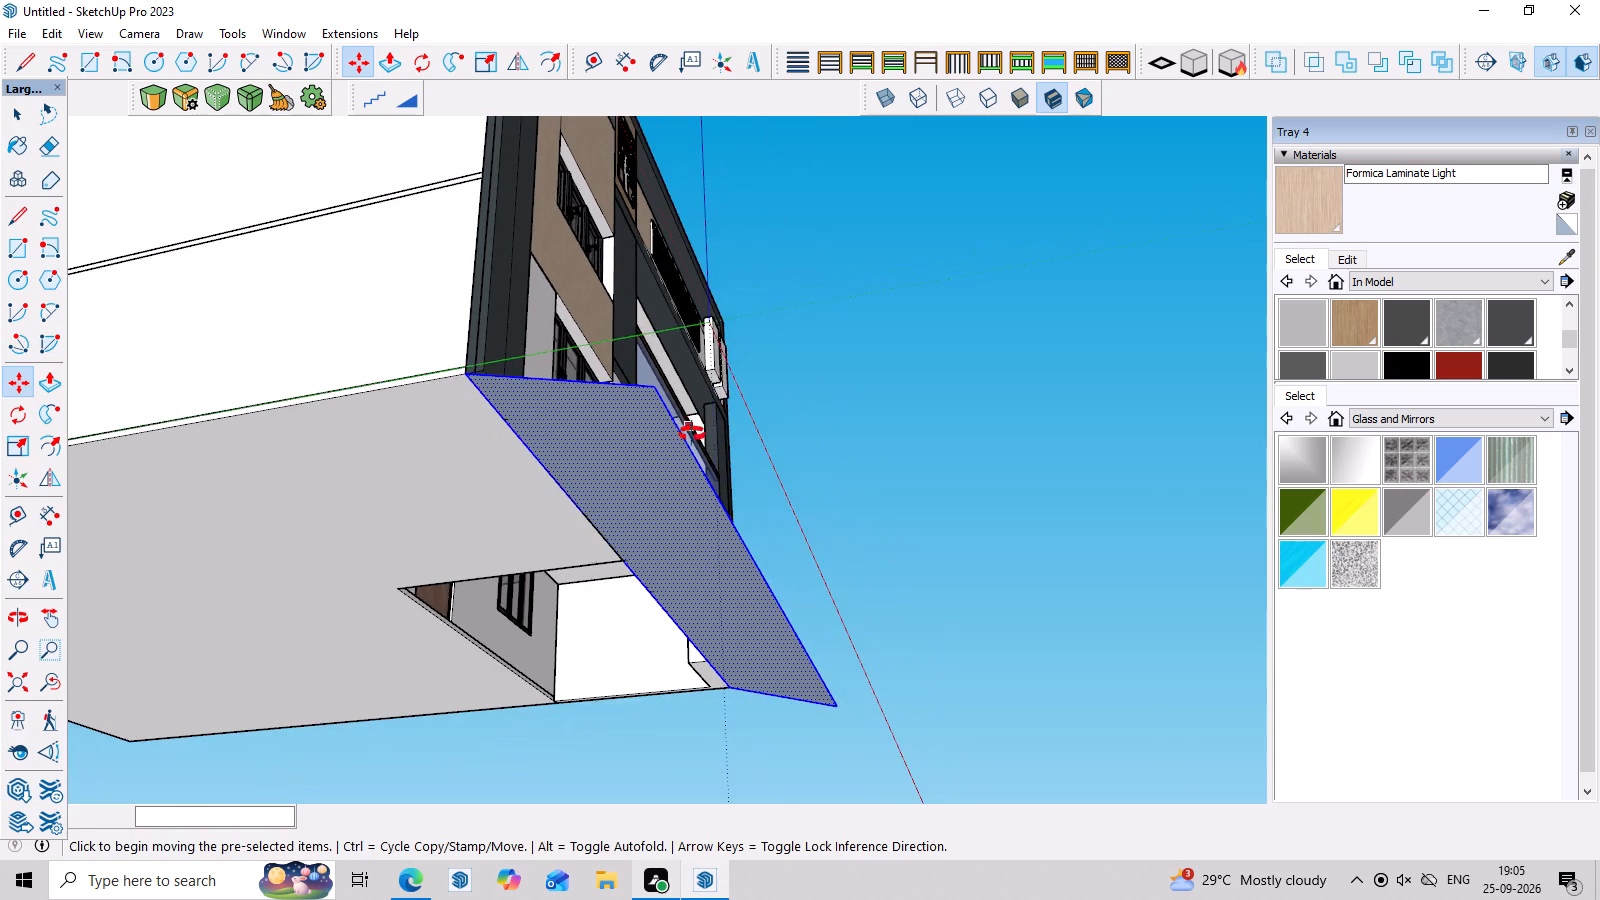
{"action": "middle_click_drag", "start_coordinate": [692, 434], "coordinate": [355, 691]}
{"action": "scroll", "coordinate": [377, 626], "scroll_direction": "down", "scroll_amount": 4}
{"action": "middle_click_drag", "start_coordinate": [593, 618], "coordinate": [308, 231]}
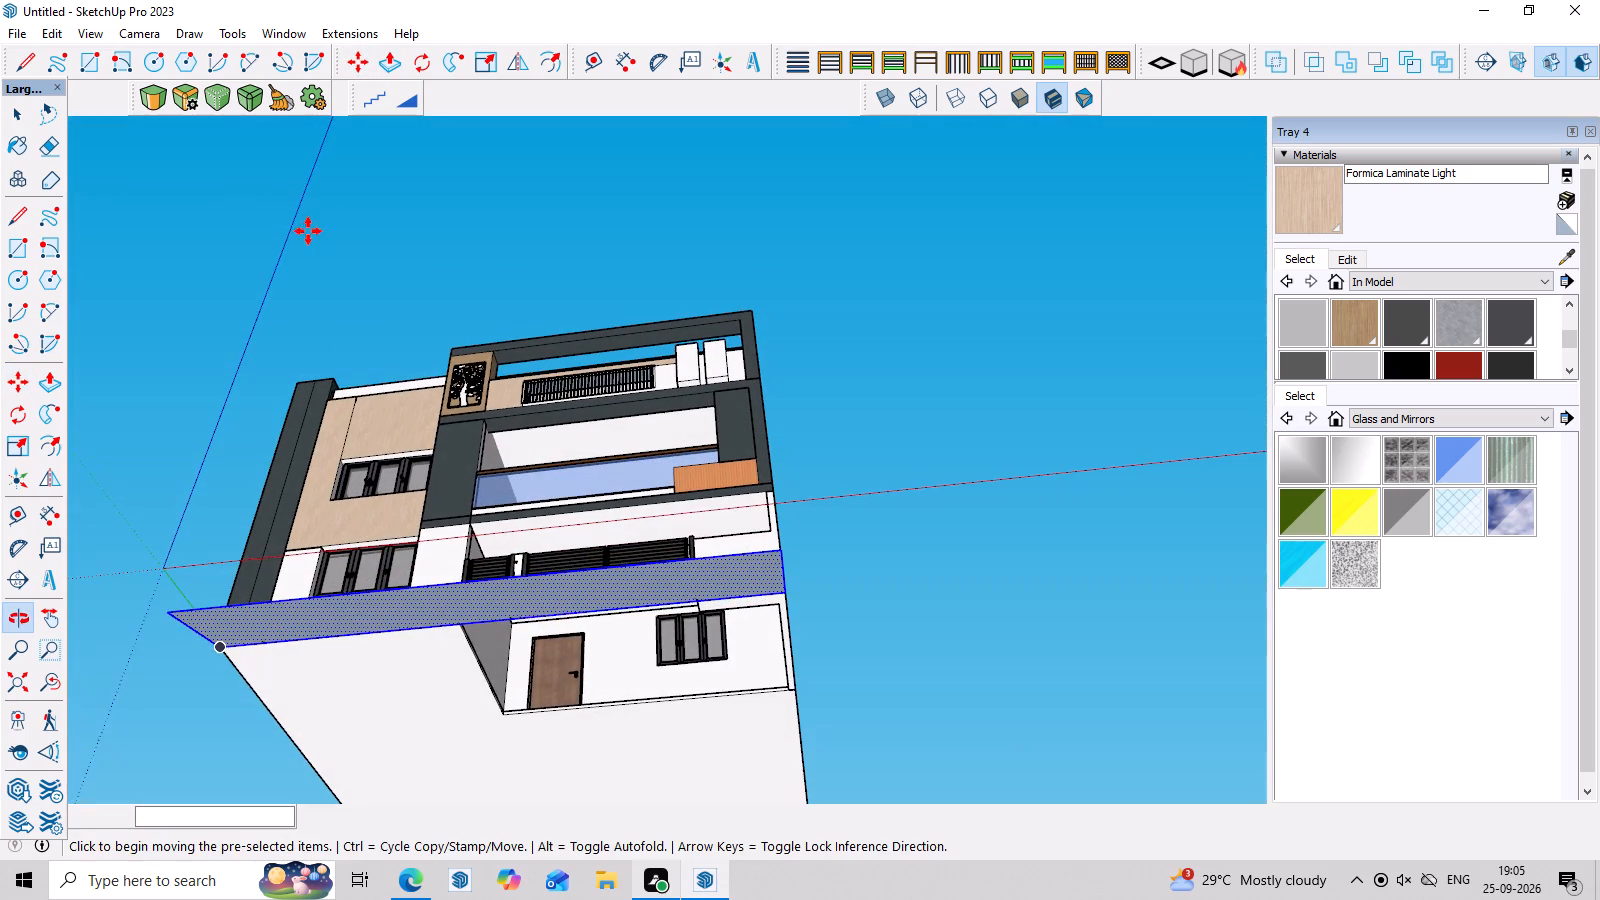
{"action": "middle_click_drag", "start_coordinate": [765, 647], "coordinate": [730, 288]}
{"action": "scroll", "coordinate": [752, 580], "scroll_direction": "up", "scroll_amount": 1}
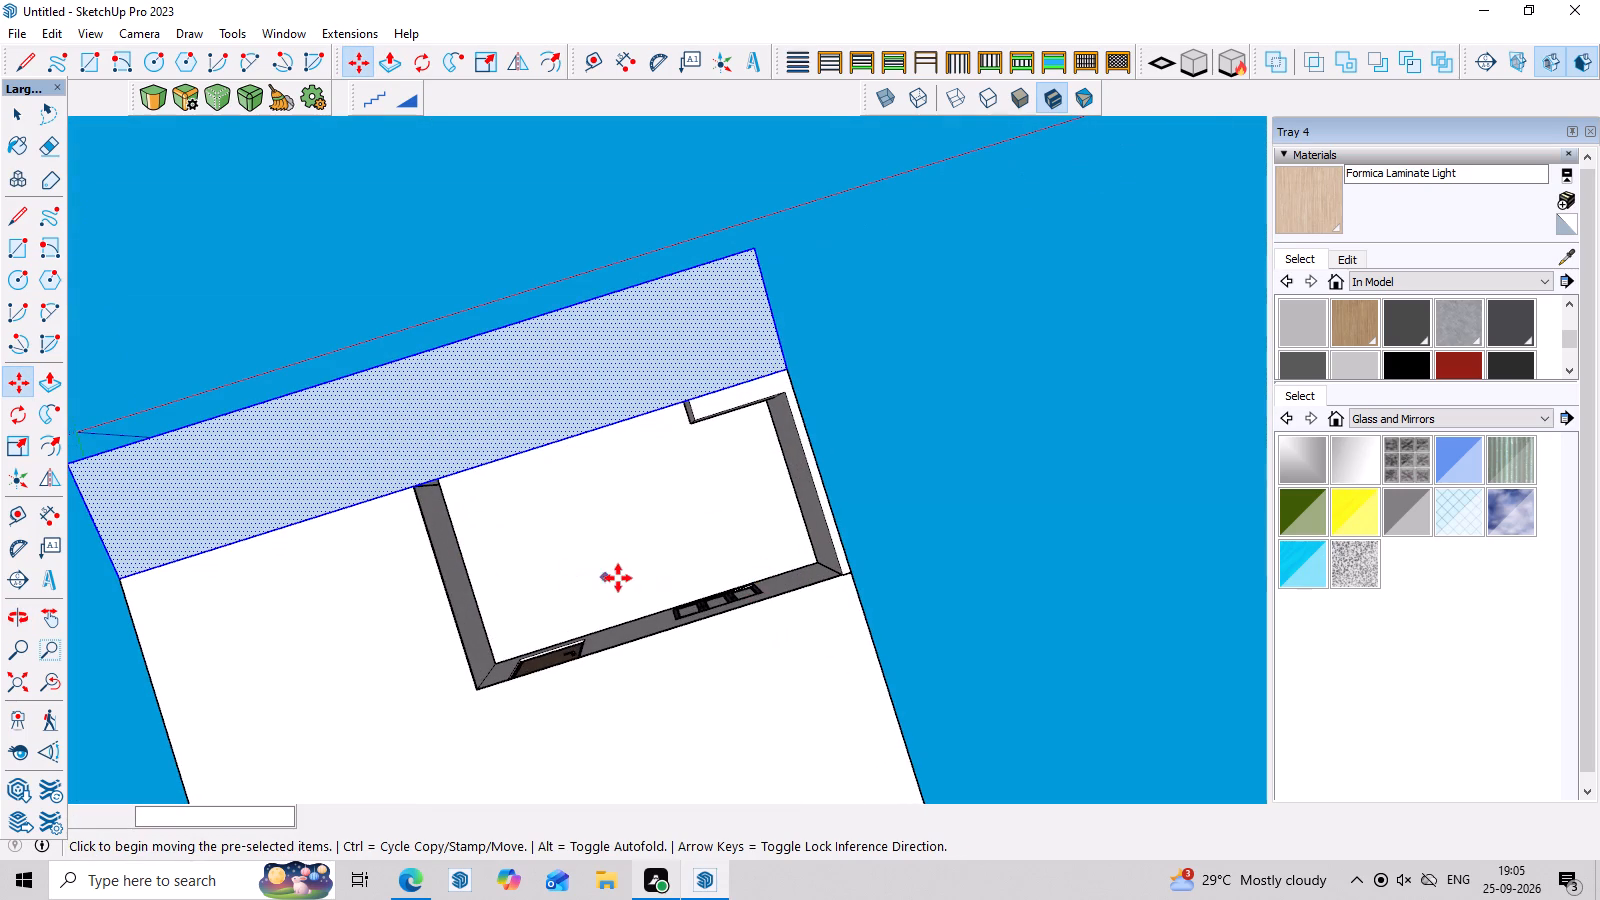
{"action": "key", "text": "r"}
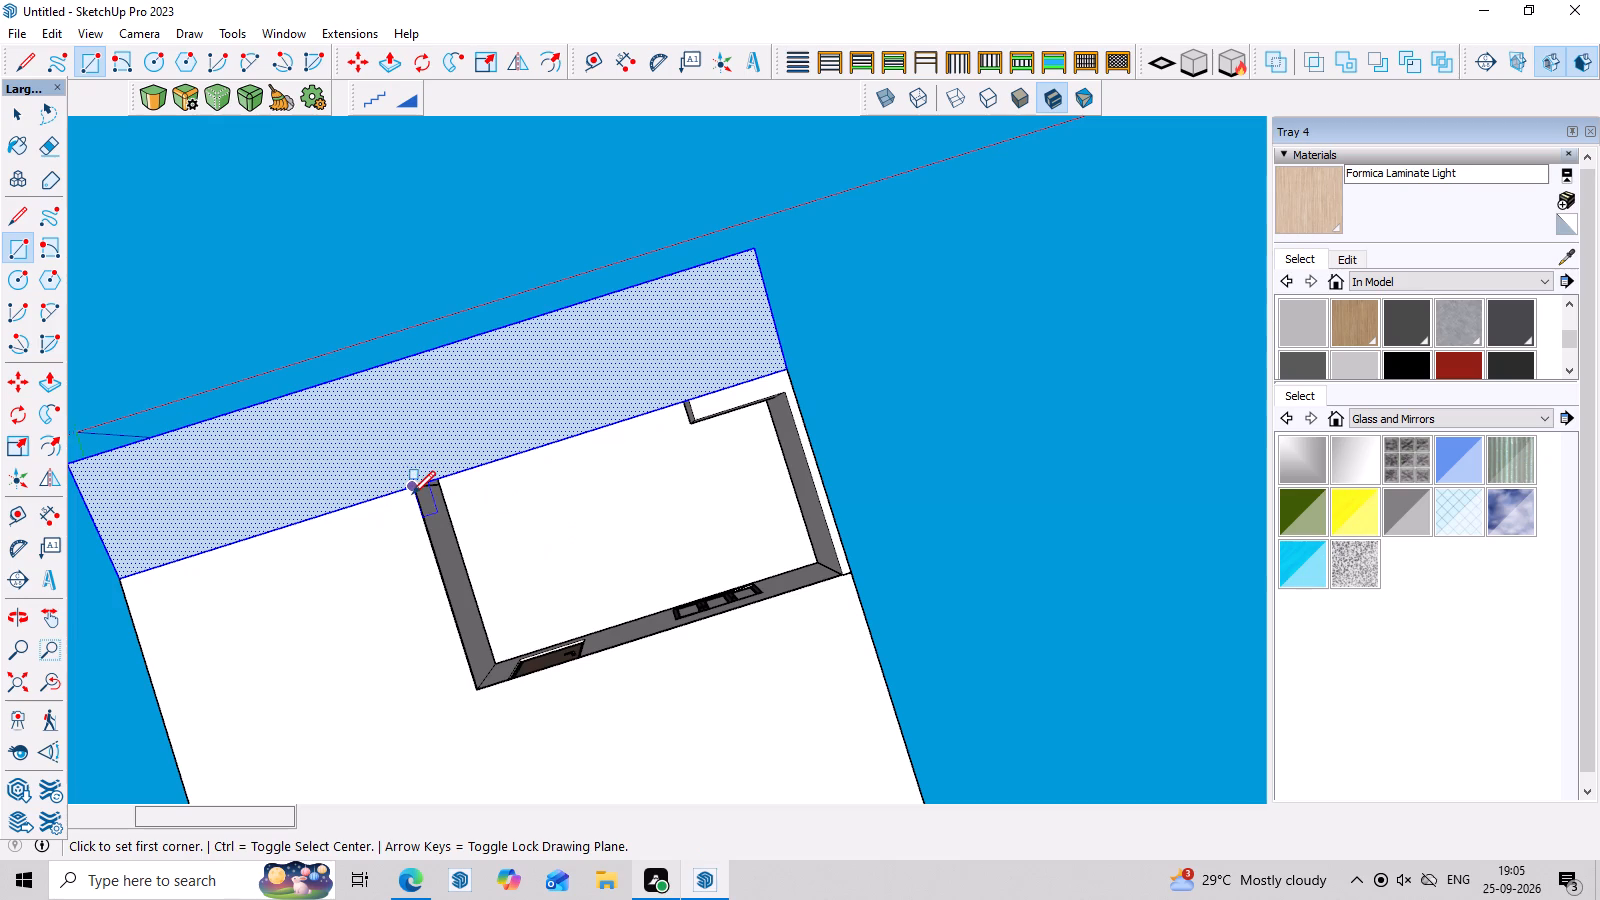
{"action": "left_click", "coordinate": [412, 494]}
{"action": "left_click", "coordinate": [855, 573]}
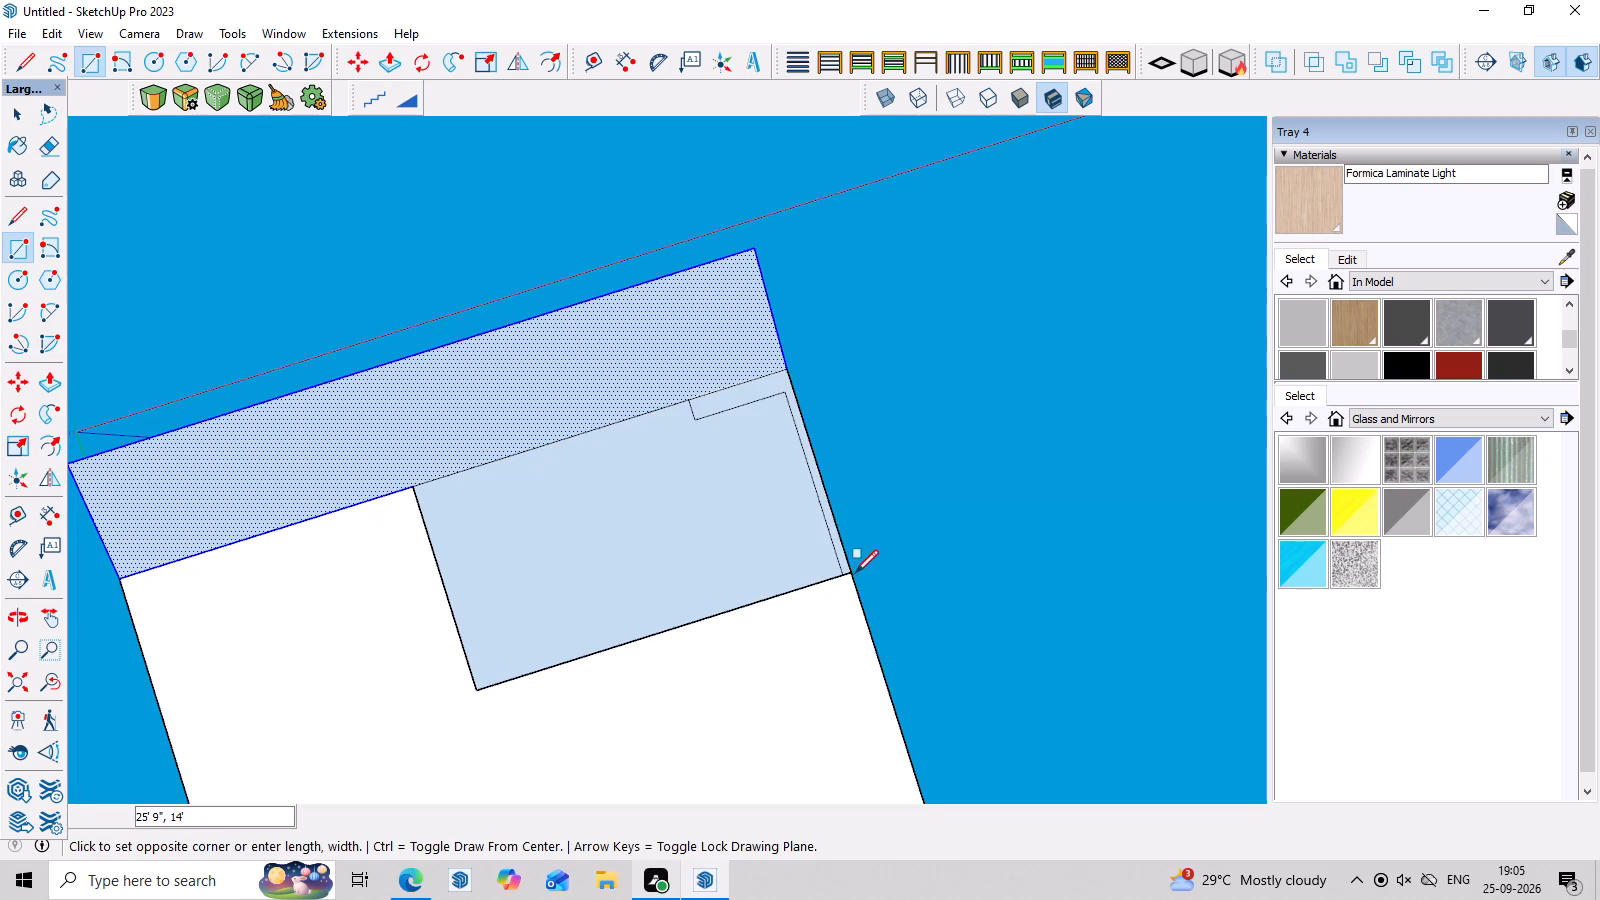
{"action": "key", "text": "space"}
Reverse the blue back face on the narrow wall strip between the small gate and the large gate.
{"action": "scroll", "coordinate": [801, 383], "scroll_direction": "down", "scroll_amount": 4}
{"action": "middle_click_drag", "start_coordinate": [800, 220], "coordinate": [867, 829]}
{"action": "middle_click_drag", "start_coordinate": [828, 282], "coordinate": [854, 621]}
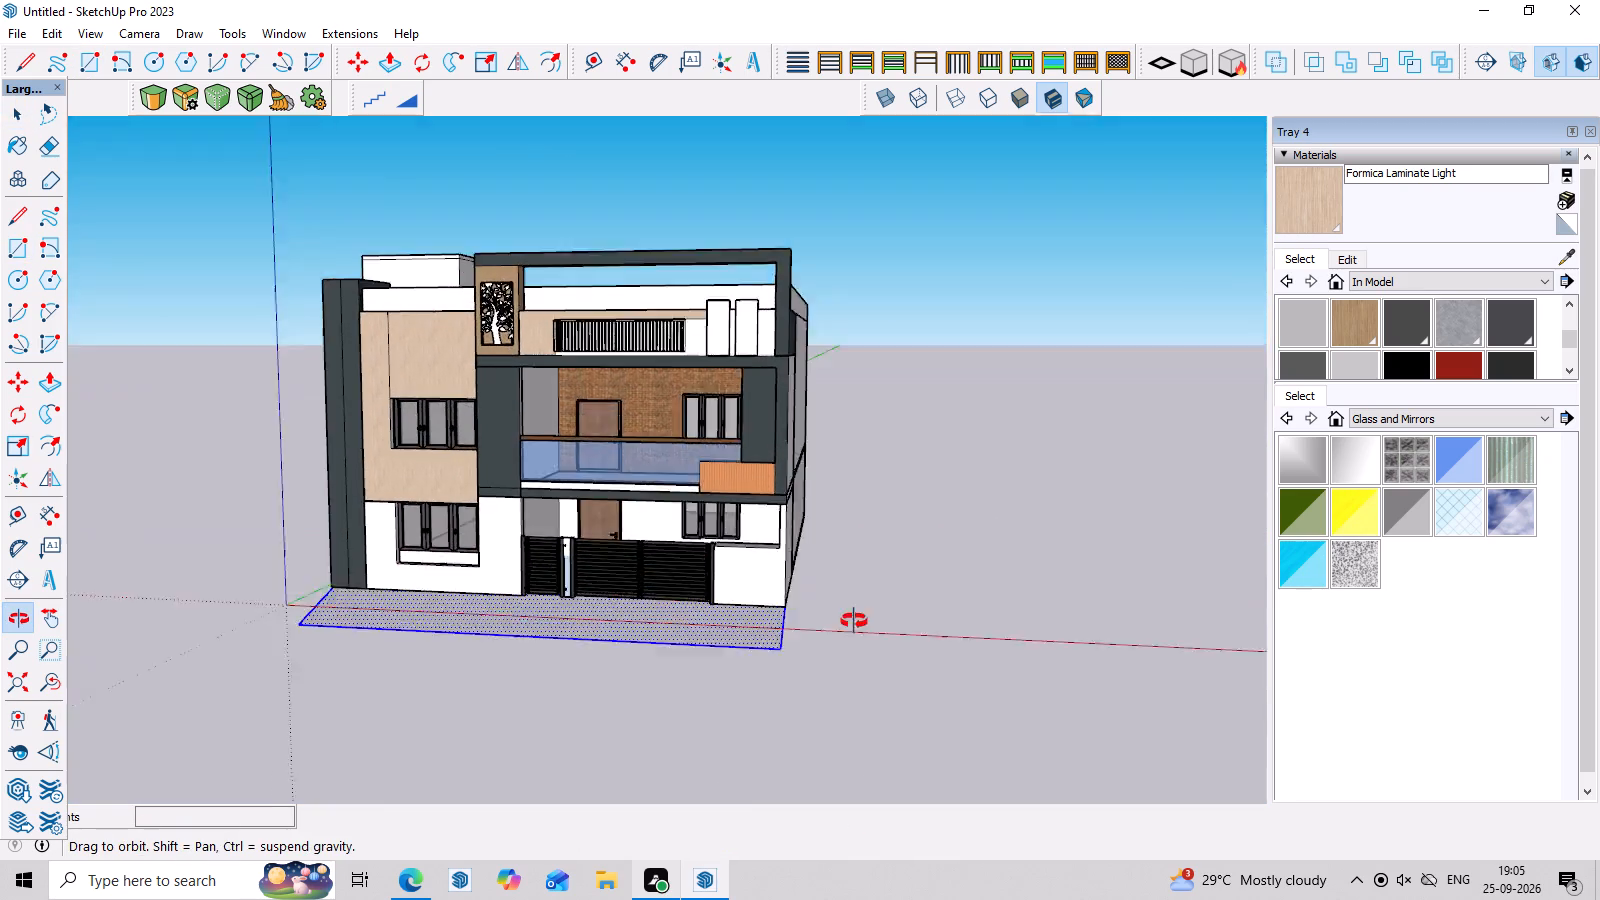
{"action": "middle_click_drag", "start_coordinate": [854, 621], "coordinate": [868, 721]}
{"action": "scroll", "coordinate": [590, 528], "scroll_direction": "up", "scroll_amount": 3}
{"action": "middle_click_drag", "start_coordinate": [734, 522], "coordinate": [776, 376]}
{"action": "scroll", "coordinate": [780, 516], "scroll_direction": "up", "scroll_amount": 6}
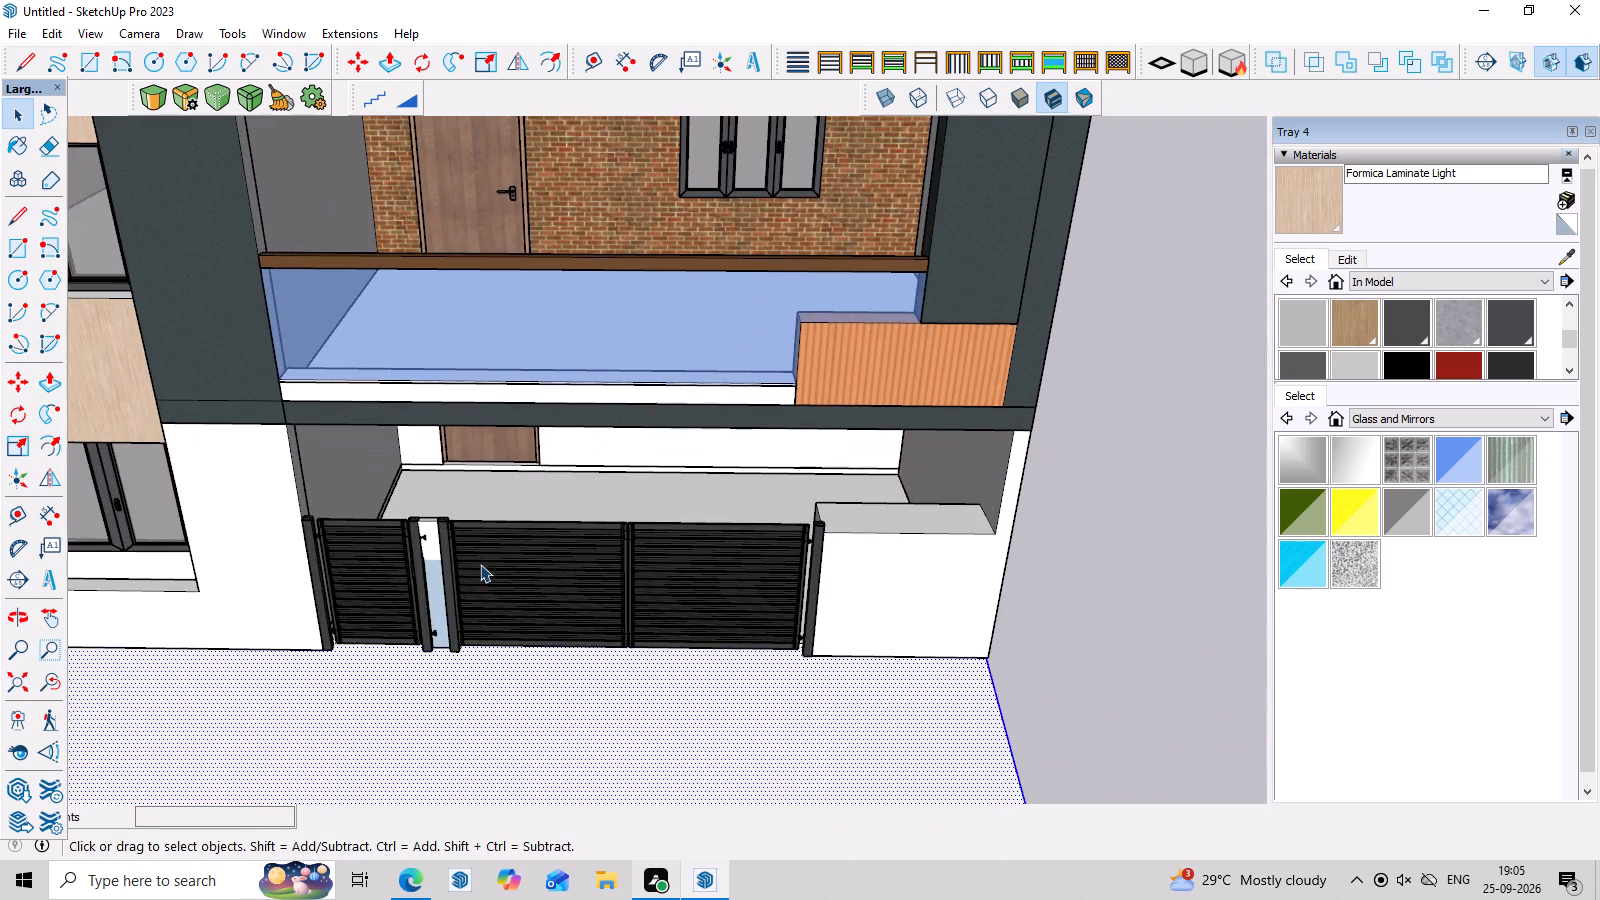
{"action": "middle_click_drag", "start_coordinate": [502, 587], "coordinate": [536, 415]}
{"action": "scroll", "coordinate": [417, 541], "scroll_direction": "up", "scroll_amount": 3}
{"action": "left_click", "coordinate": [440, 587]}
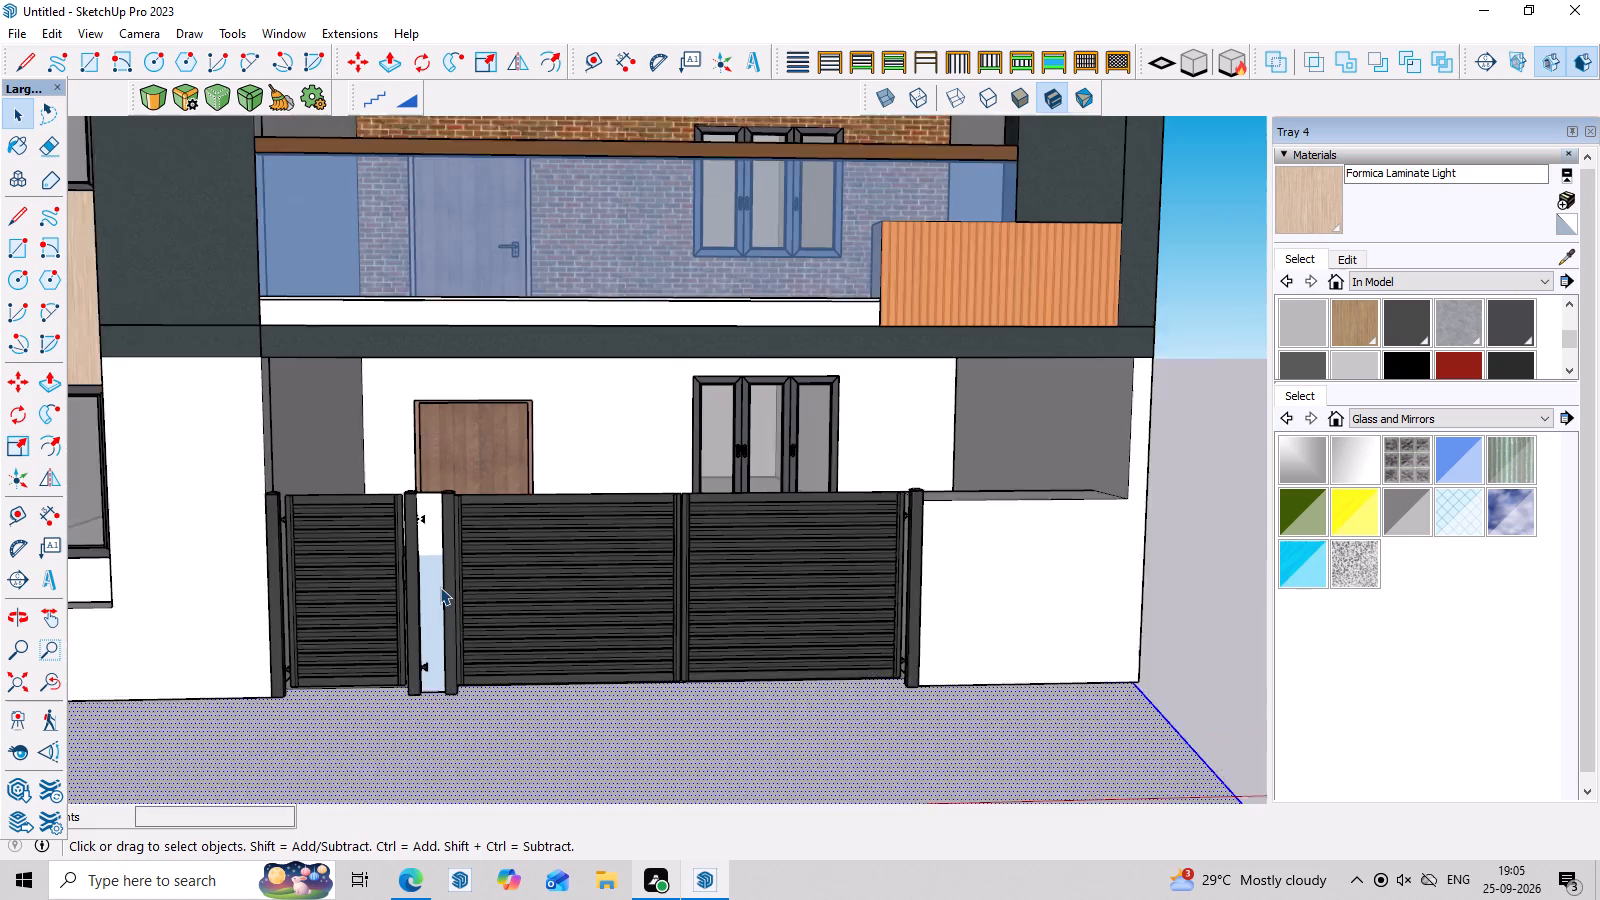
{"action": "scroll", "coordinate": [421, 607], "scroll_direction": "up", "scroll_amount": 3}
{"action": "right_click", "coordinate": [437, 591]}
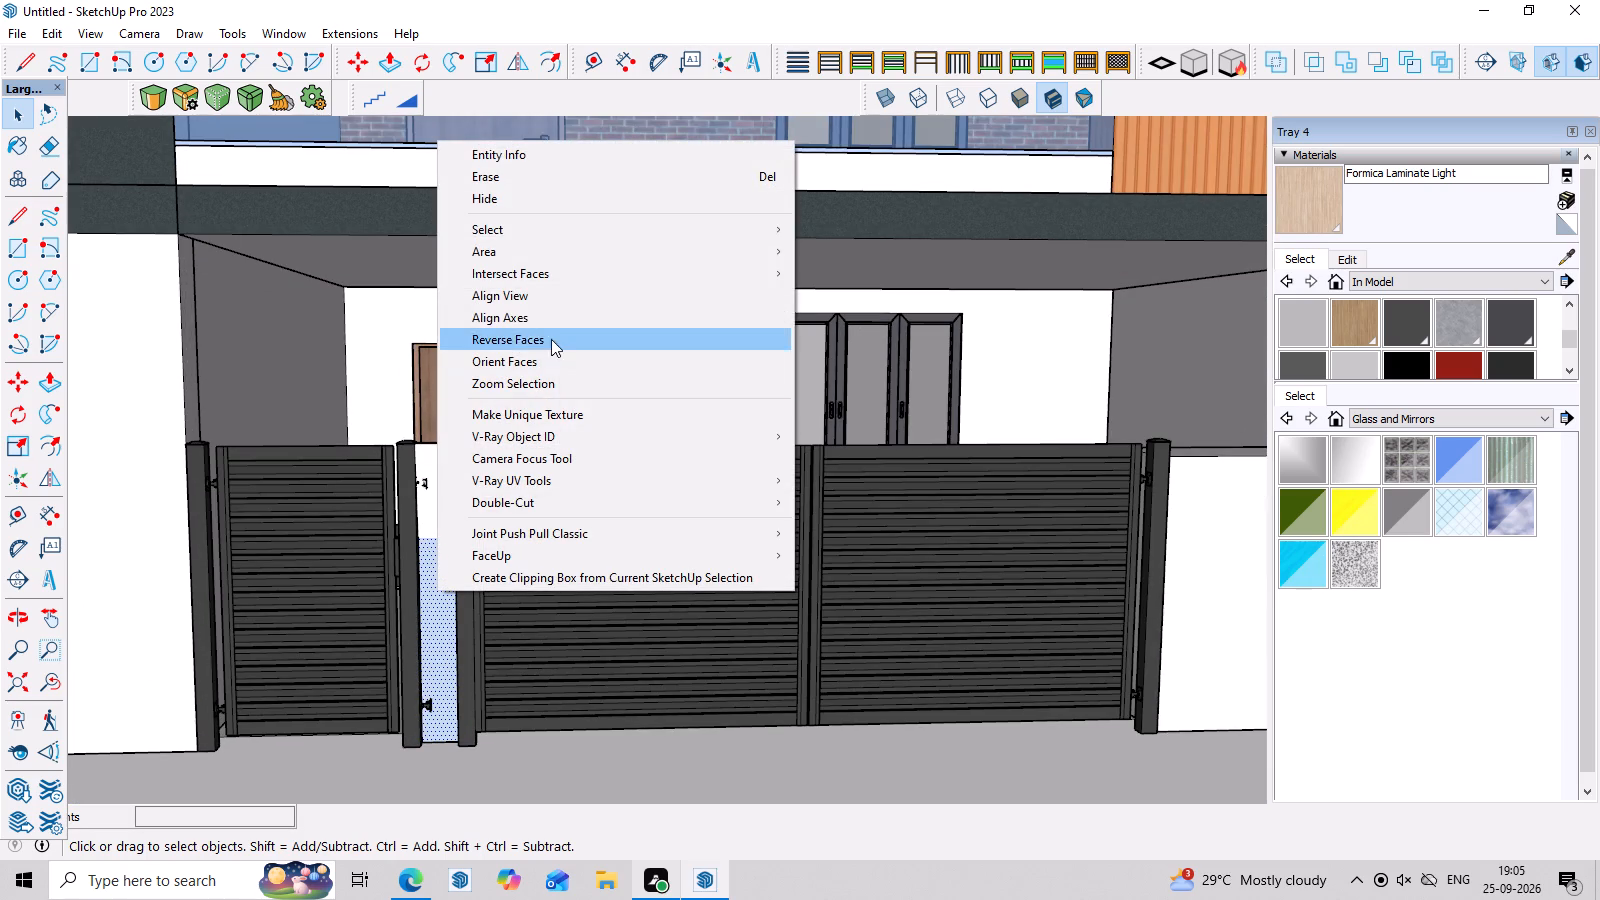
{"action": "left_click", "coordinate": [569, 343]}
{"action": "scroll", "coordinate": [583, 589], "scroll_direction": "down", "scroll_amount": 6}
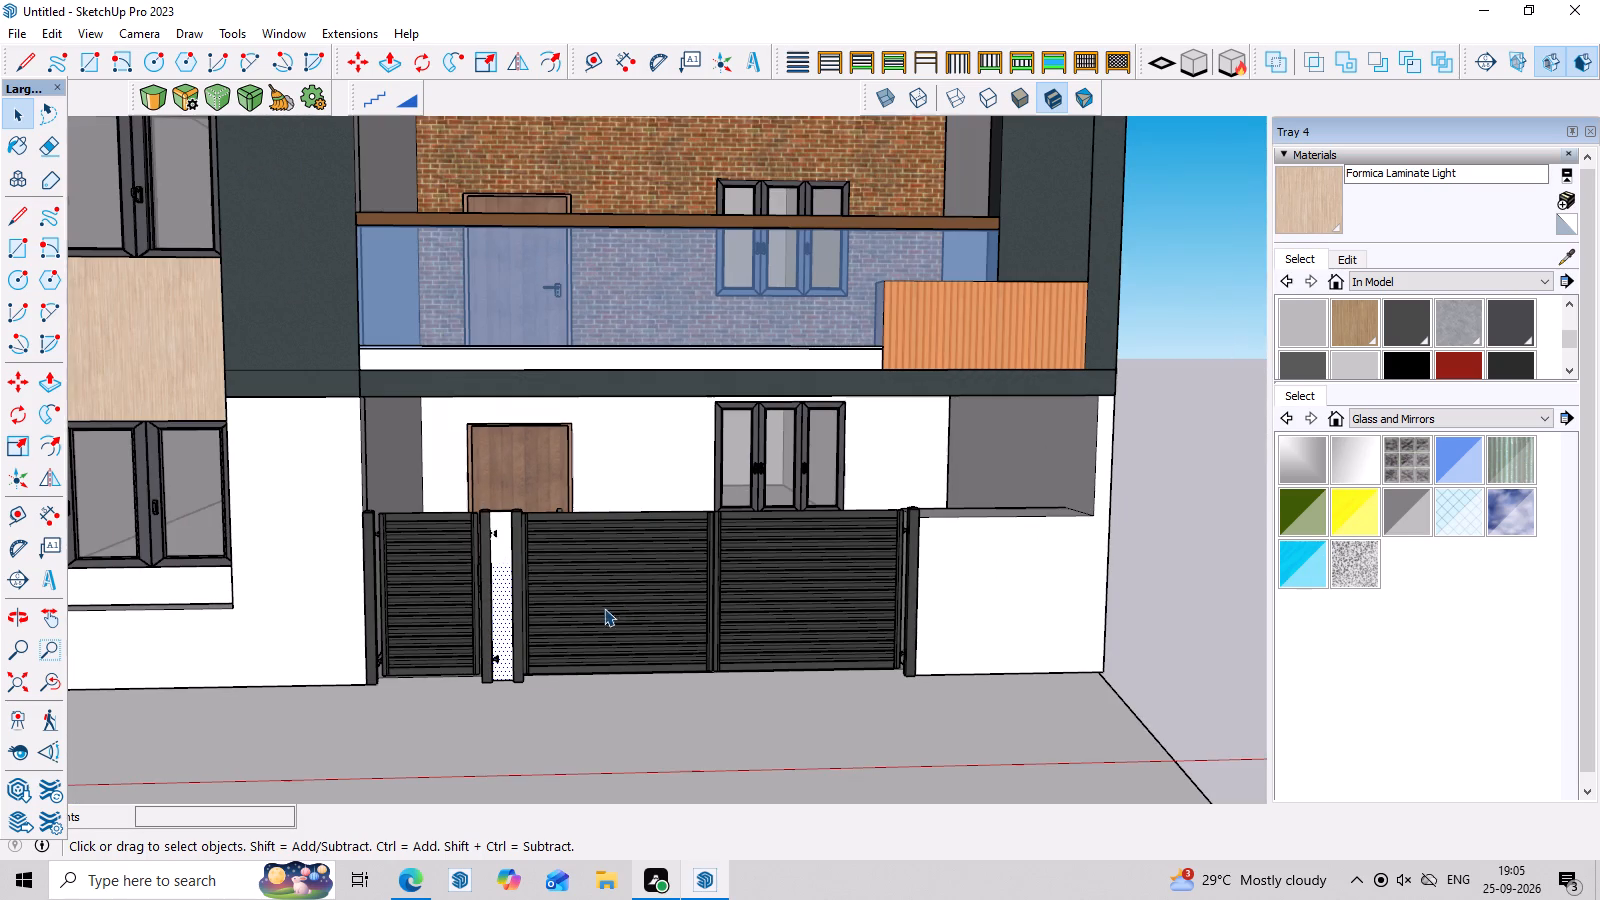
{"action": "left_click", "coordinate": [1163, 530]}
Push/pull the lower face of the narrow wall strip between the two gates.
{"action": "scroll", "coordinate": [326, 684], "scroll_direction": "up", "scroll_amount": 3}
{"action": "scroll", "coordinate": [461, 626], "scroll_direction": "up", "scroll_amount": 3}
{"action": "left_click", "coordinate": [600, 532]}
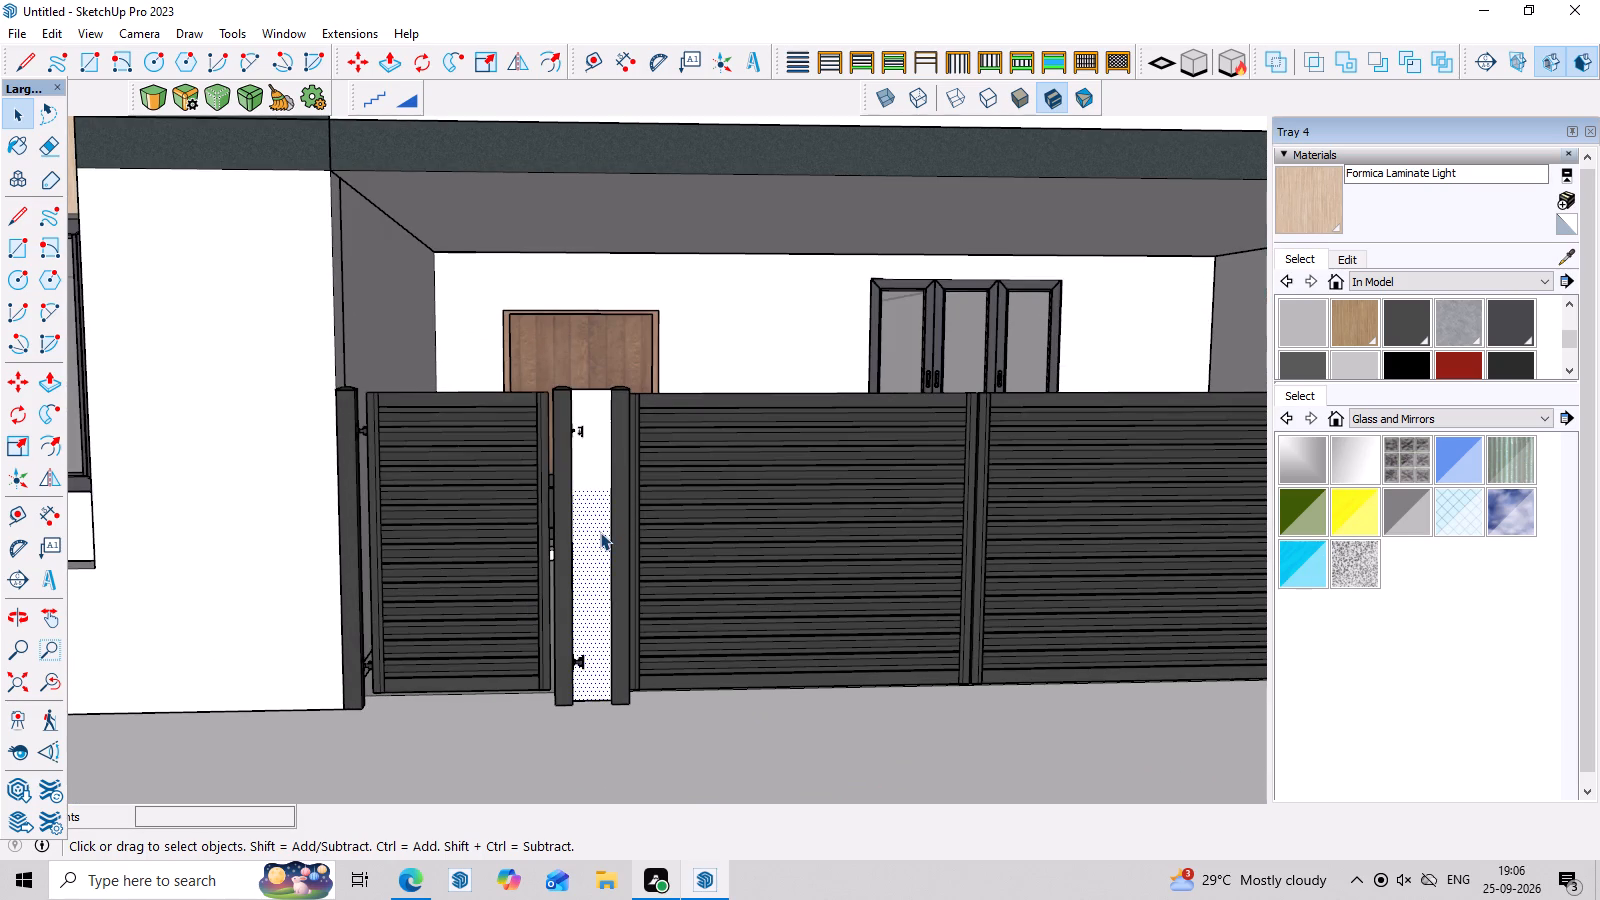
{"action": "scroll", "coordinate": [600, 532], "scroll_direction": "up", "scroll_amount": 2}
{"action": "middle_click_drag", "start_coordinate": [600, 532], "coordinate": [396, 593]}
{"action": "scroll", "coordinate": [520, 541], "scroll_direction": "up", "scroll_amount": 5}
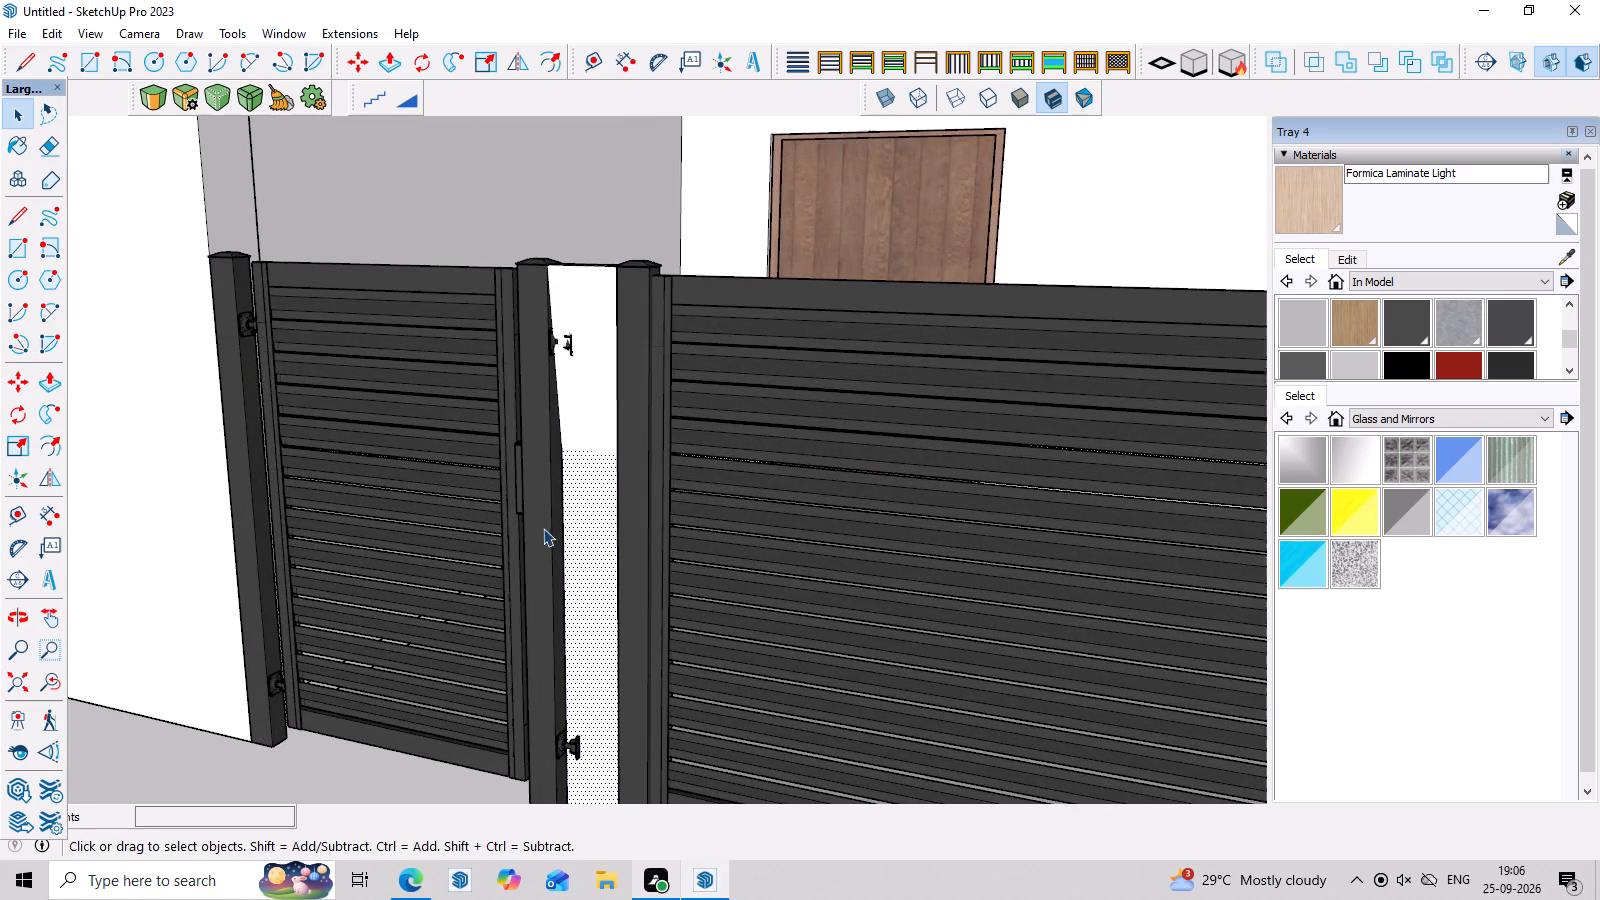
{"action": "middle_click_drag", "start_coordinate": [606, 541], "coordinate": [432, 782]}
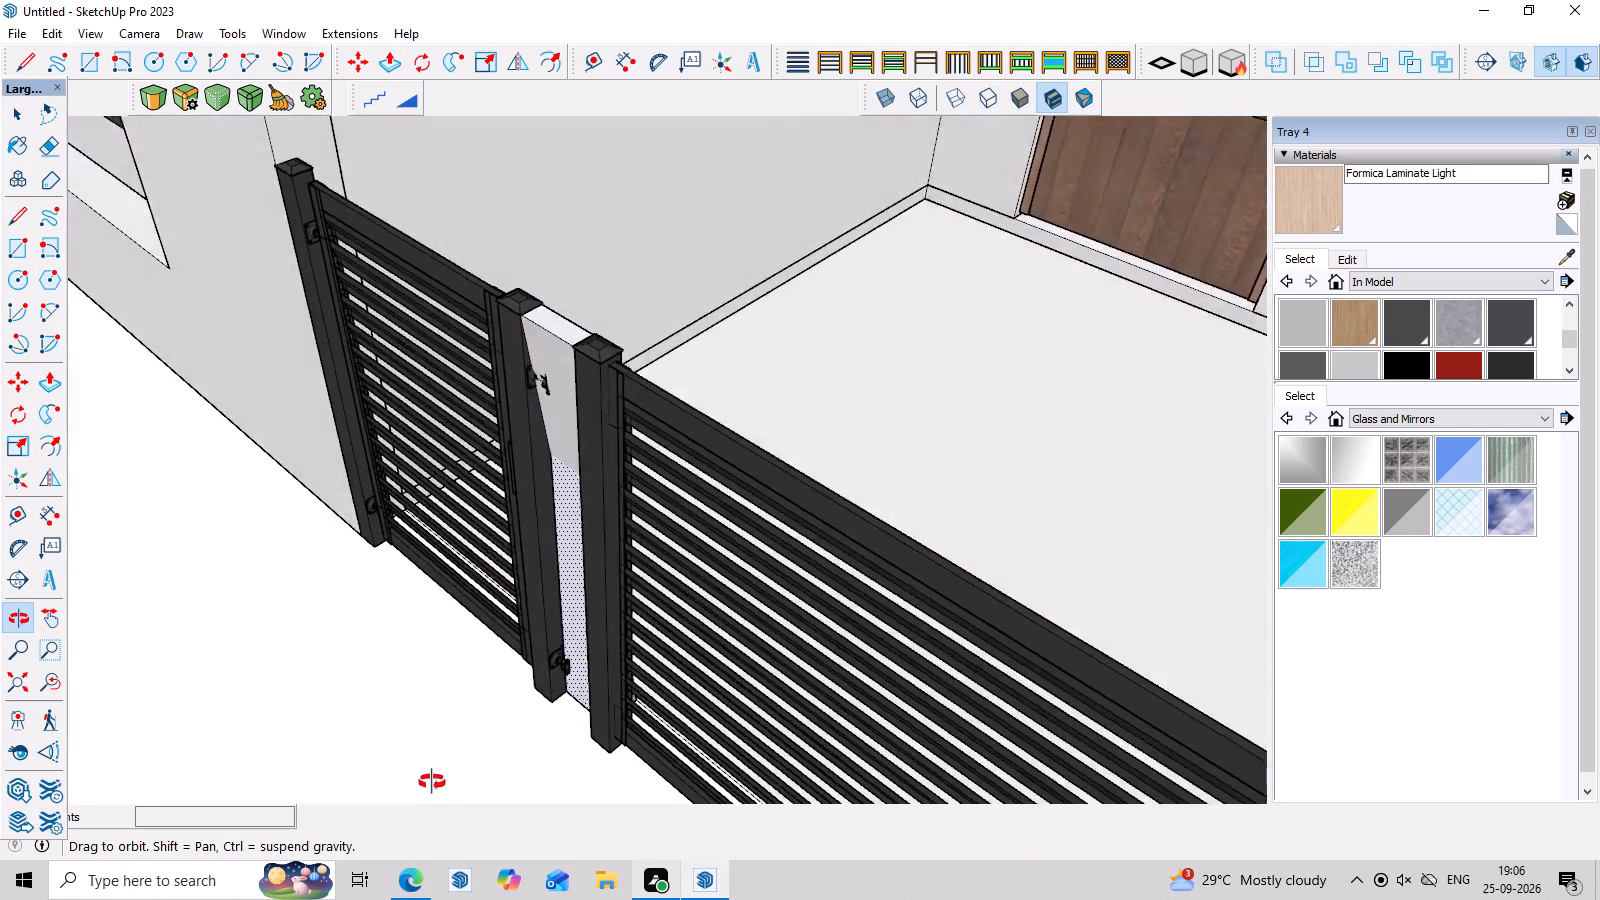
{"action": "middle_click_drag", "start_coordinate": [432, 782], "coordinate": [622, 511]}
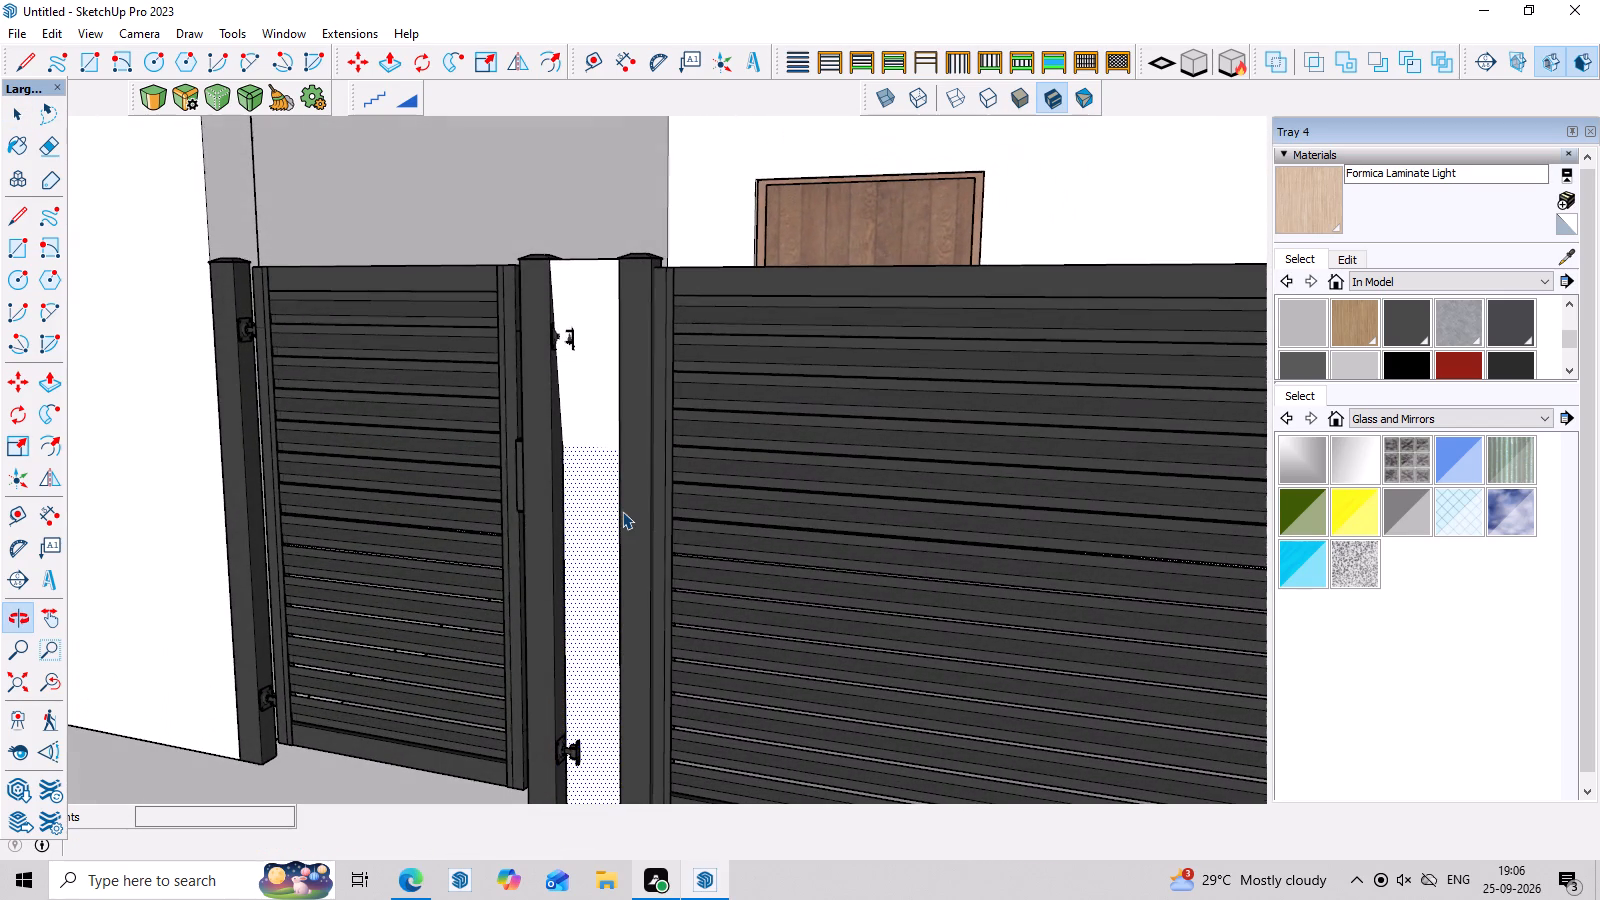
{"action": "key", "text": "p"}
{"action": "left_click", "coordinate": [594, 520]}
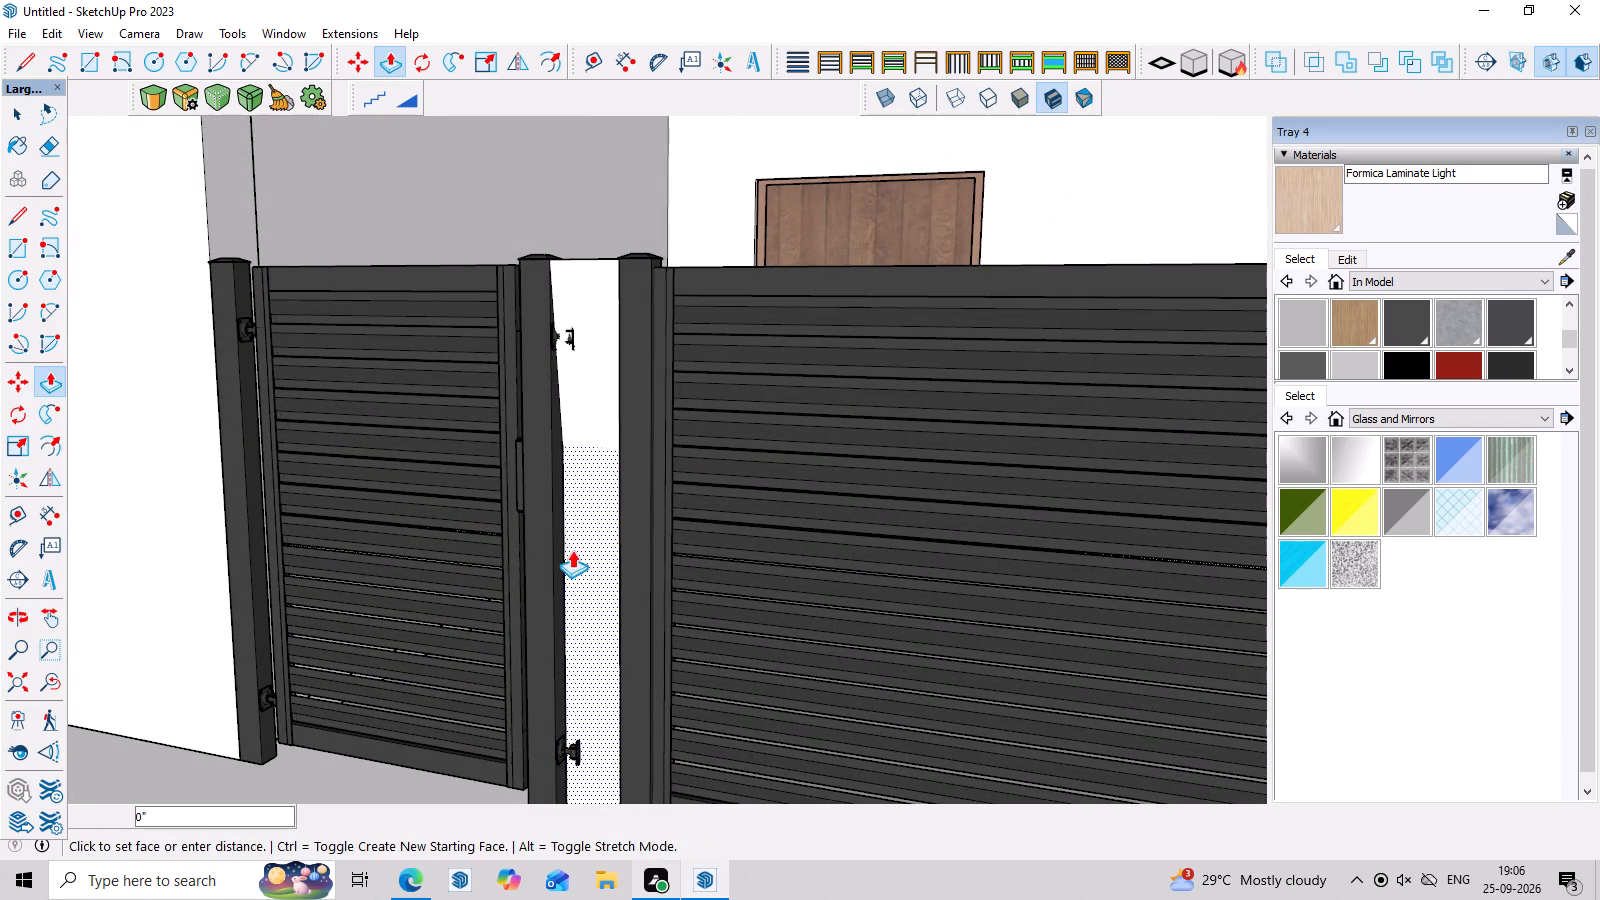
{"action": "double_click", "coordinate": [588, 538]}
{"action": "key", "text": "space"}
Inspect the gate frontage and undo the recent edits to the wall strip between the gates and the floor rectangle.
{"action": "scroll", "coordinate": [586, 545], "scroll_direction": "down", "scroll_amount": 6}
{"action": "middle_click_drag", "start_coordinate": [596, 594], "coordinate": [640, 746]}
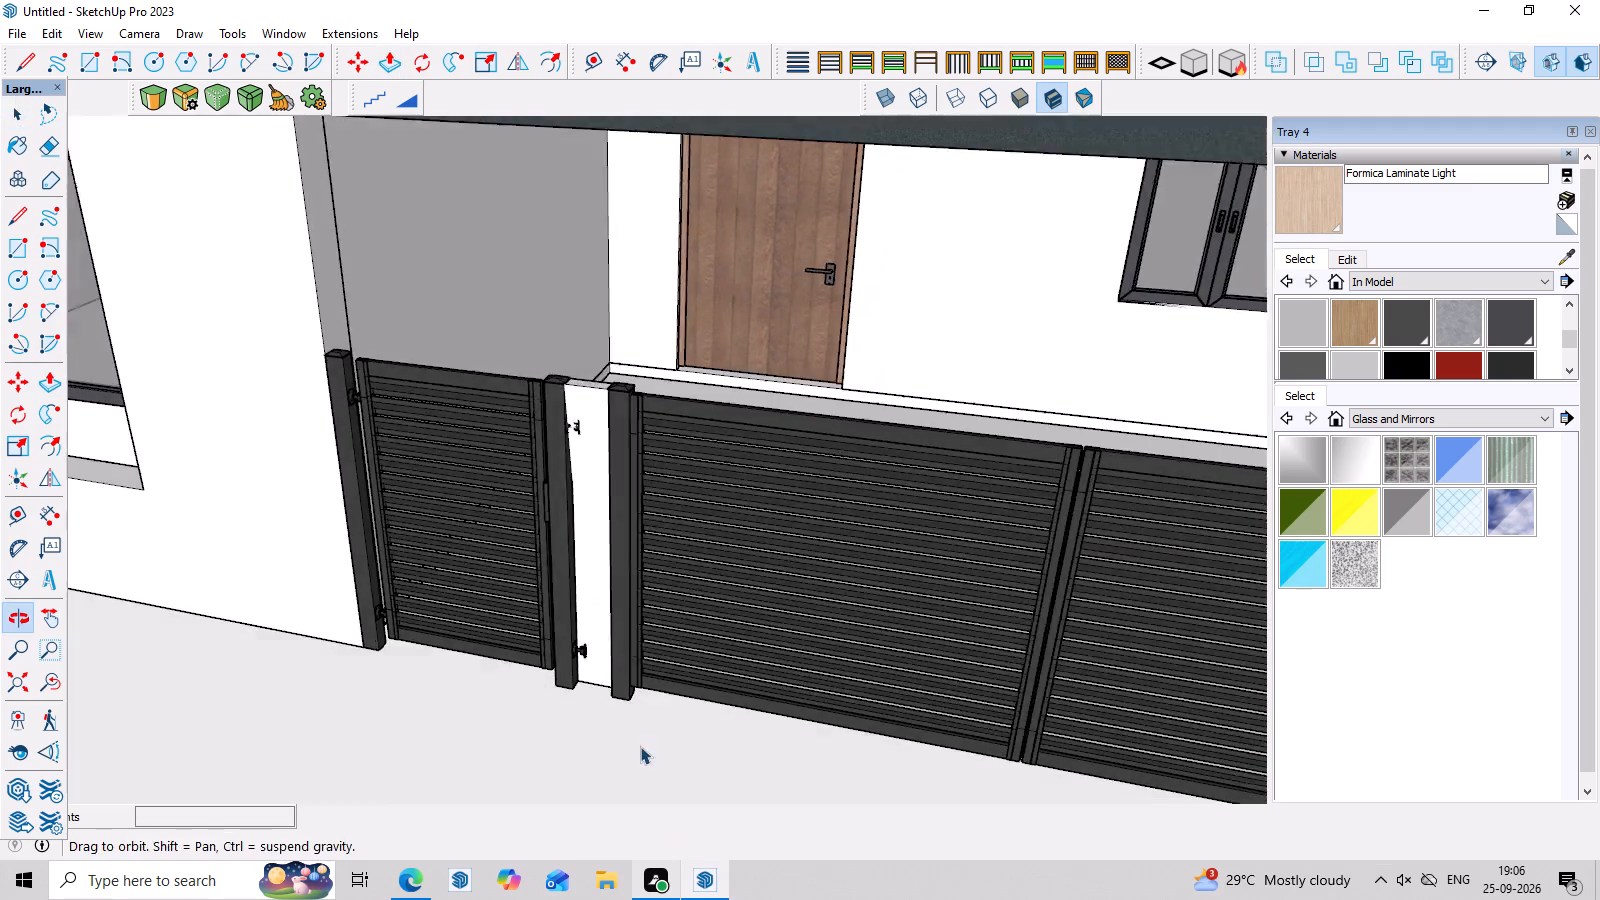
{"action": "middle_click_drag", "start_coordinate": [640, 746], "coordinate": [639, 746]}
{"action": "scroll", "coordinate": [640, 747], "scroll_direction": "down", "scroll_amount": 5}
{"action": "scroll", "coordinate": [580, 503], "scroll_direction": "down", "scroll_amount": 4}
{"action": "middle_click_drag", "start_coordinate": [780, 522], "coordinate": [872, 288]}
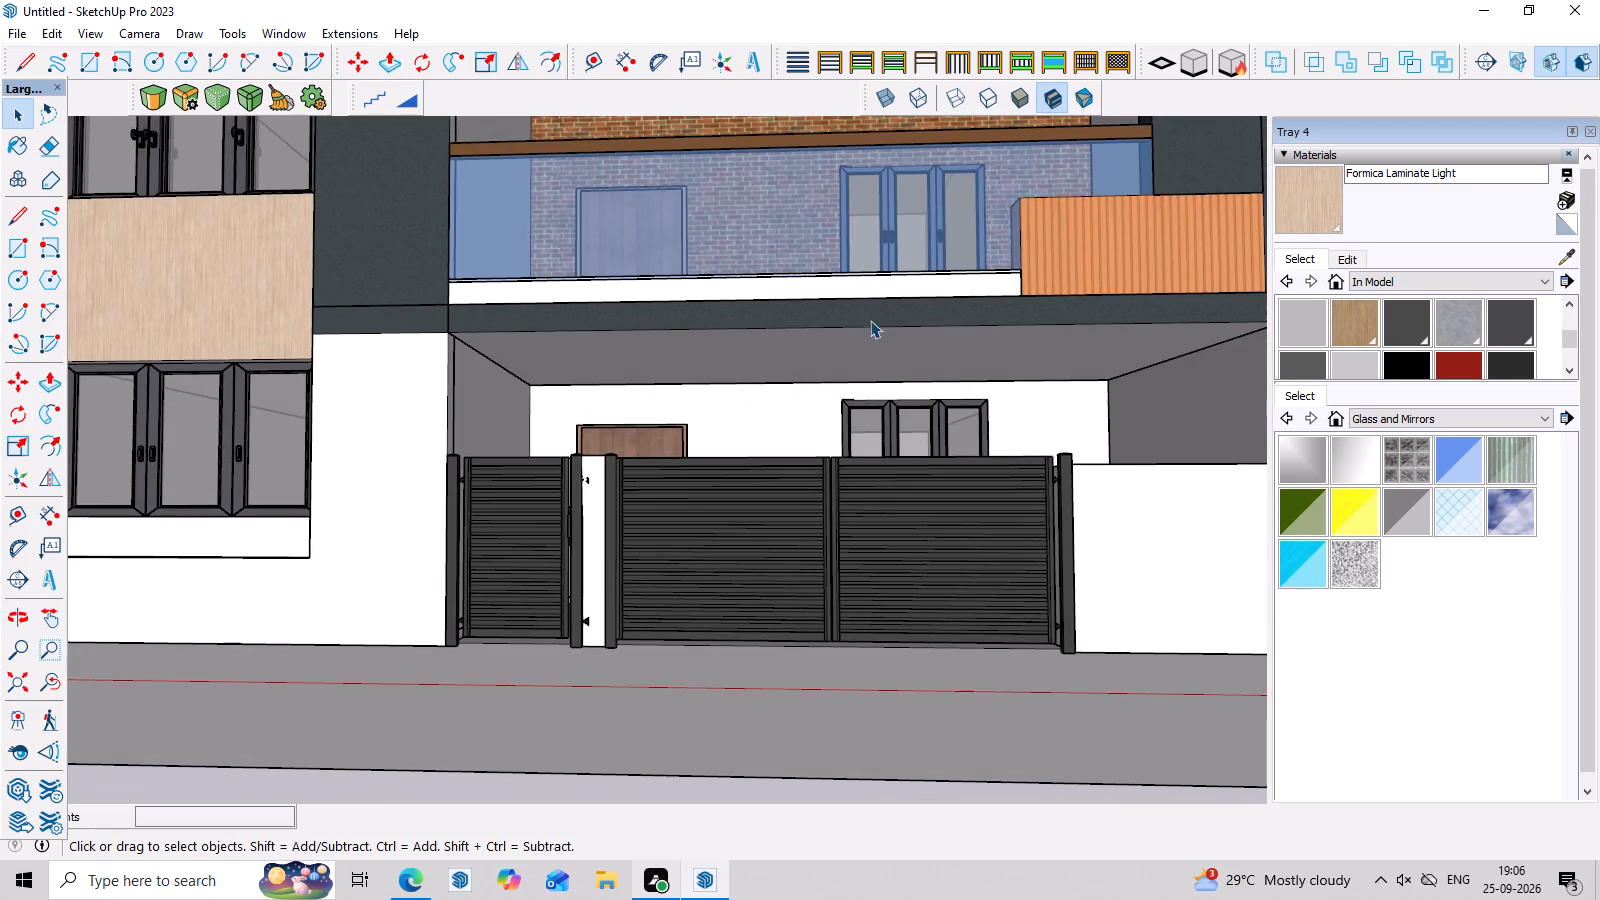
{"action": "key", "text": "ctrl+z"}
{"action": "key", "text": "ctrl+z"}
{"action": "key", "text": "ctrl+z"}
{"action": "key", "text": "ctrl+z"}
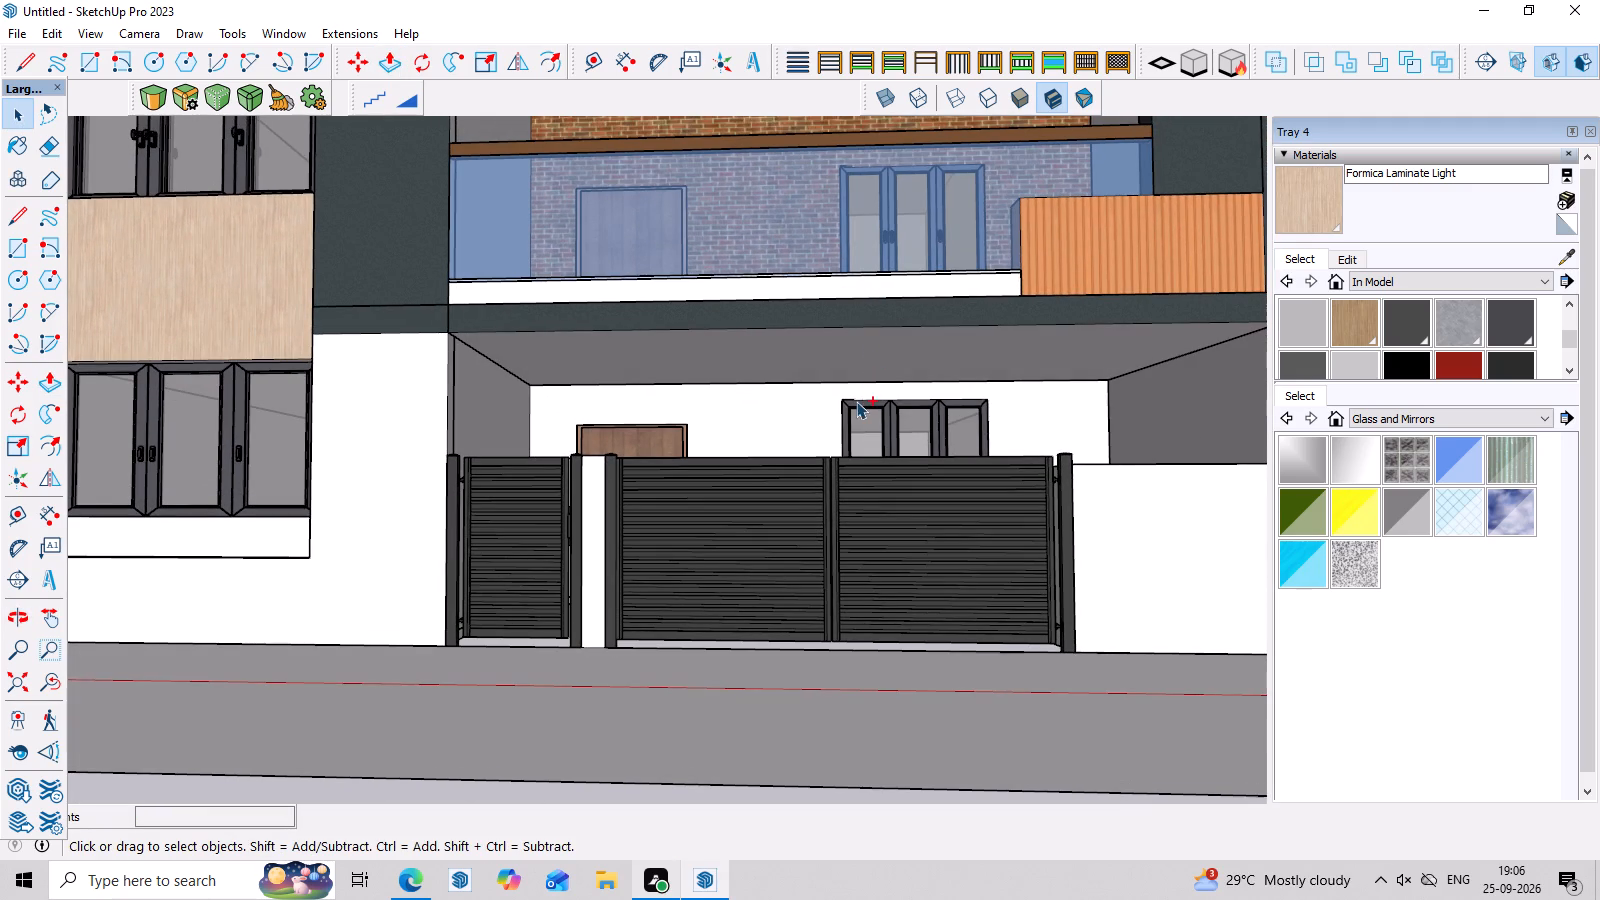
Draw a rectangle from the underside, corner to opposite corner, to close the ground floor opening behind the gates.
{"action": "middle_click_drag", "start_coordinate": [777, 534], "coordinate": [777, 790]}
{"action": "scroll", "coordinate": [717, 653], "scroll_direction": "down", "scroll_amount": 4}
{"action": "middle_click_drag", "start_coordinate": [706, 640], "coordinate": [715, 794]}
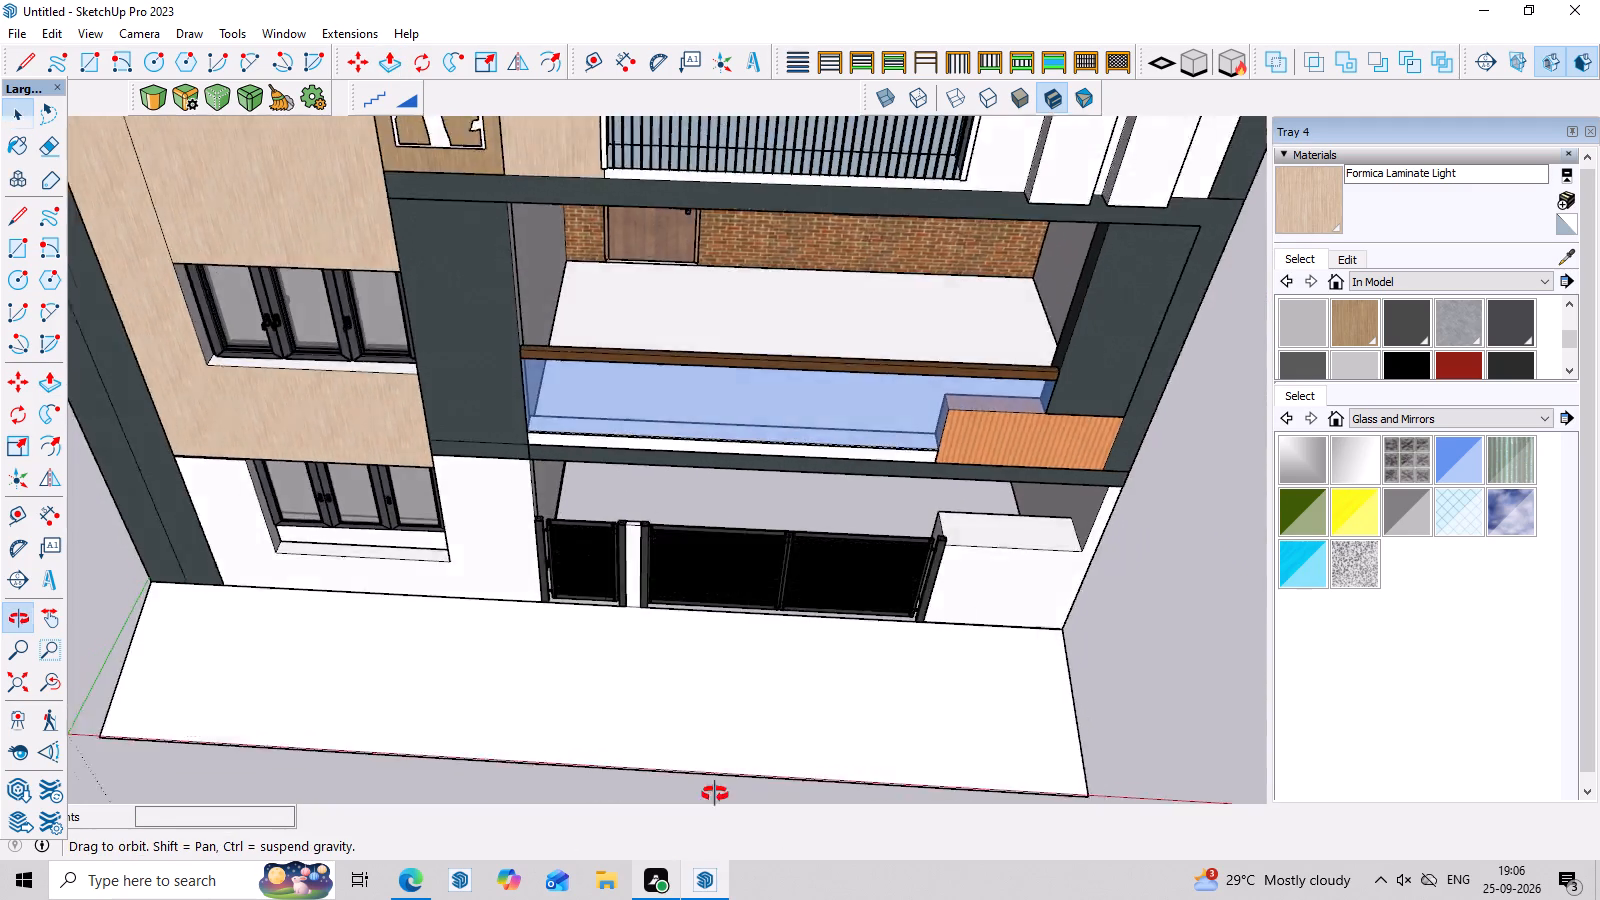
{"action": "middle_click_drag", "start_coordinate": [715, 794], "coordinate": [735, 105]}
{"action": "middle_click_drag", "start_coordinate": [719, 841], "coordinate": [715, 535]}
{"action": "middle_click_drag", "start_coordinate": [702, 606], "coordinate": [685, 439]}
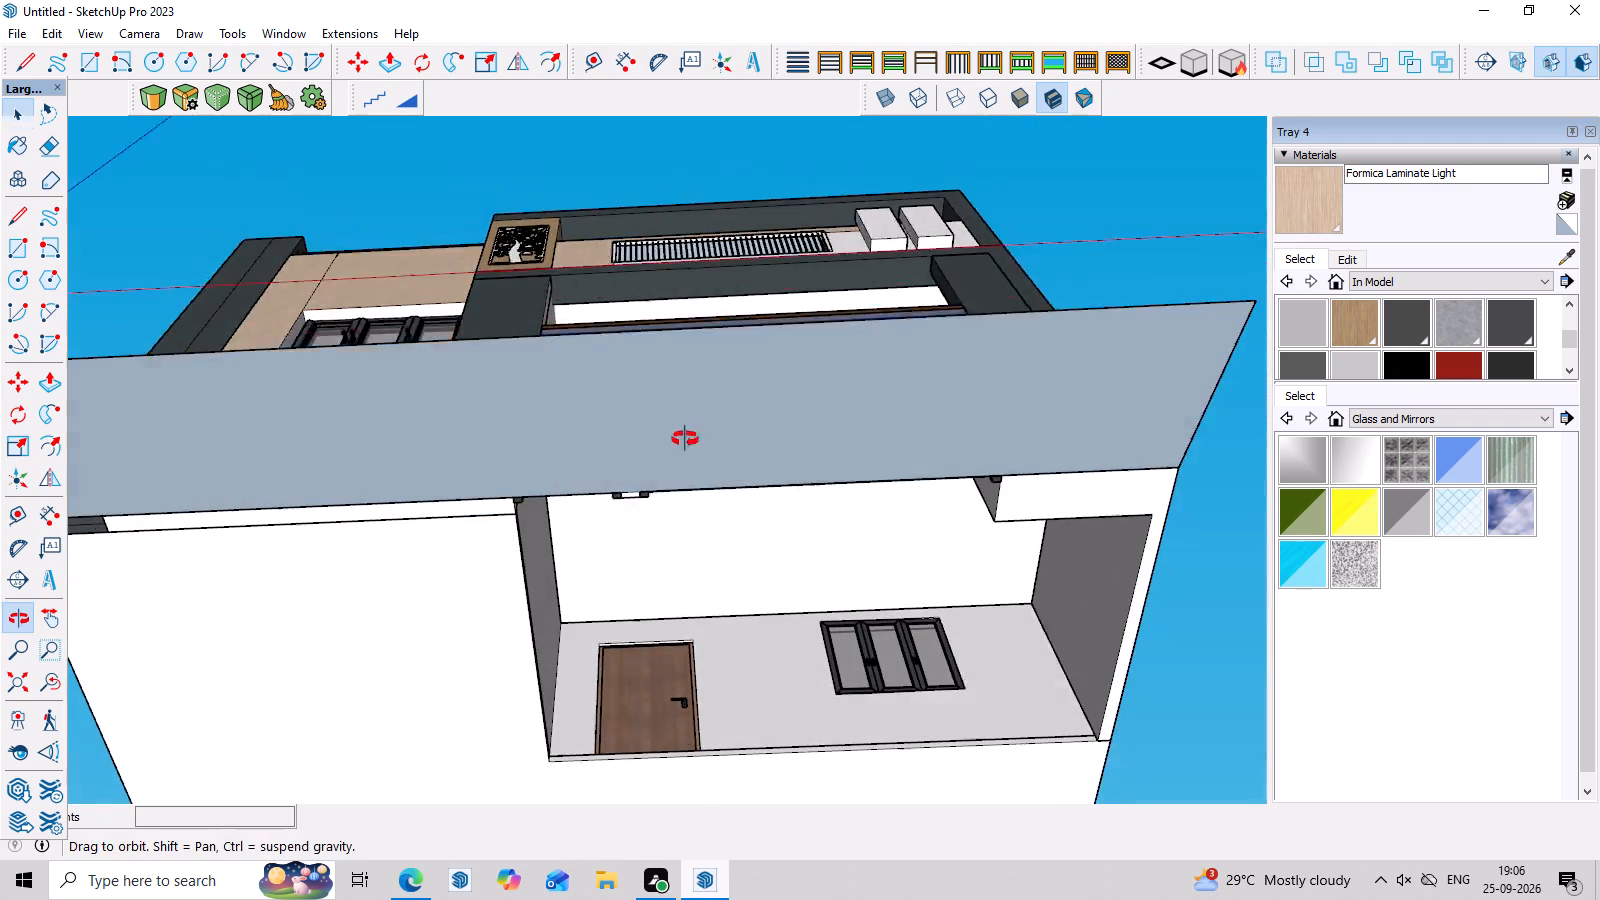
{"action": "middle_click_drag", "start_coordinate": [685, 439], "coordinate": [685, 416]}
{"action": "key", "text": "r"}
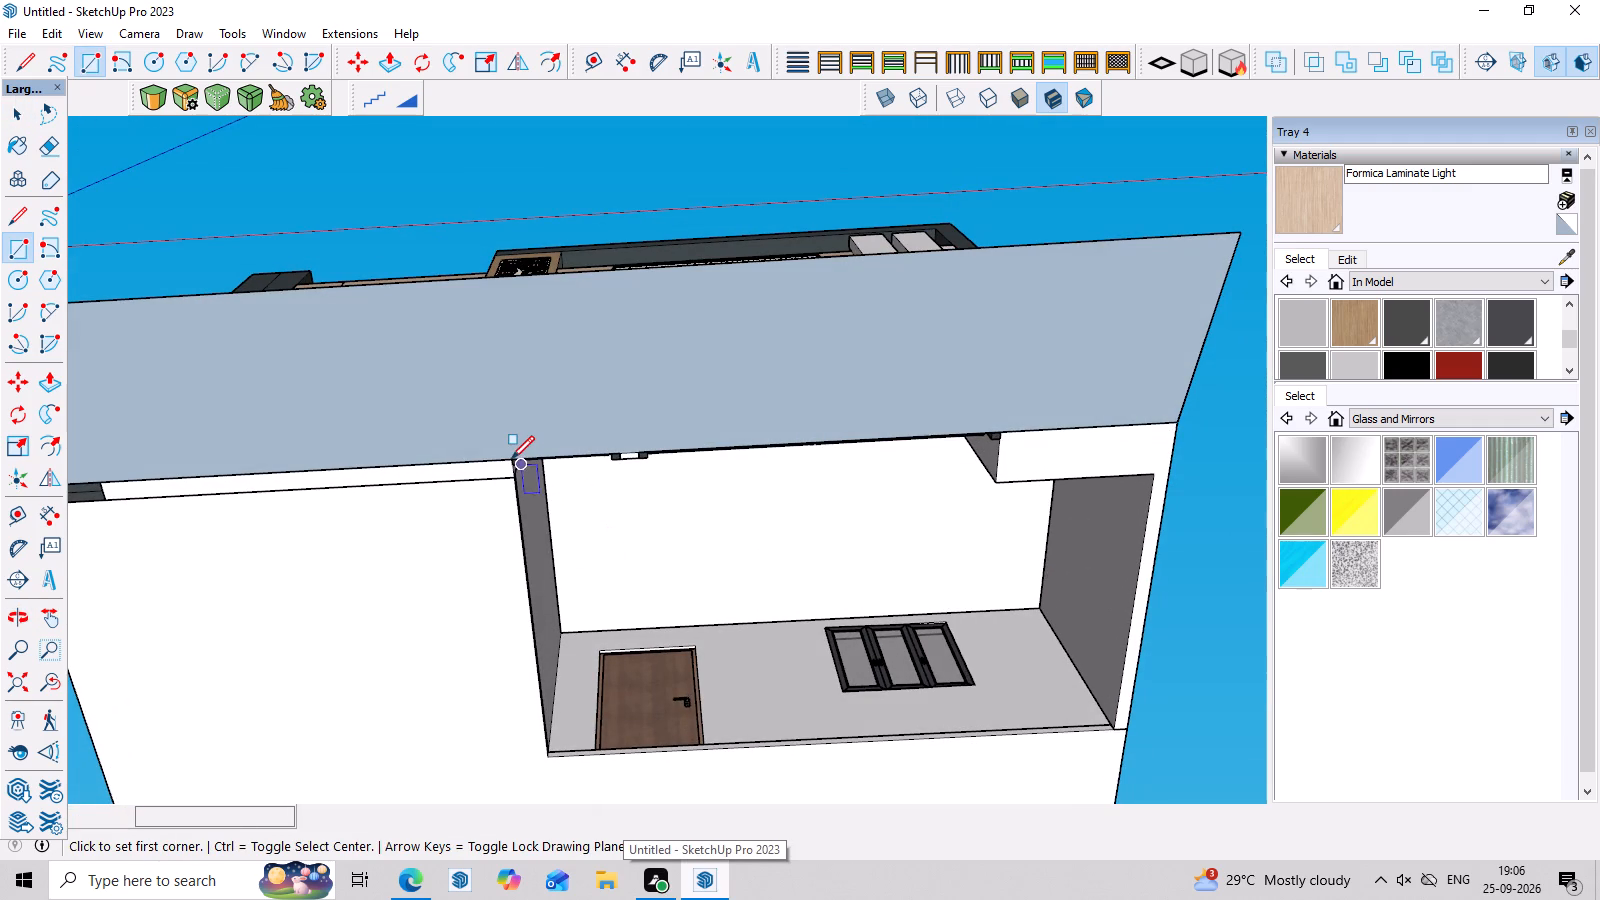
{"action": "left_click", "coordinate": [515, 462]}
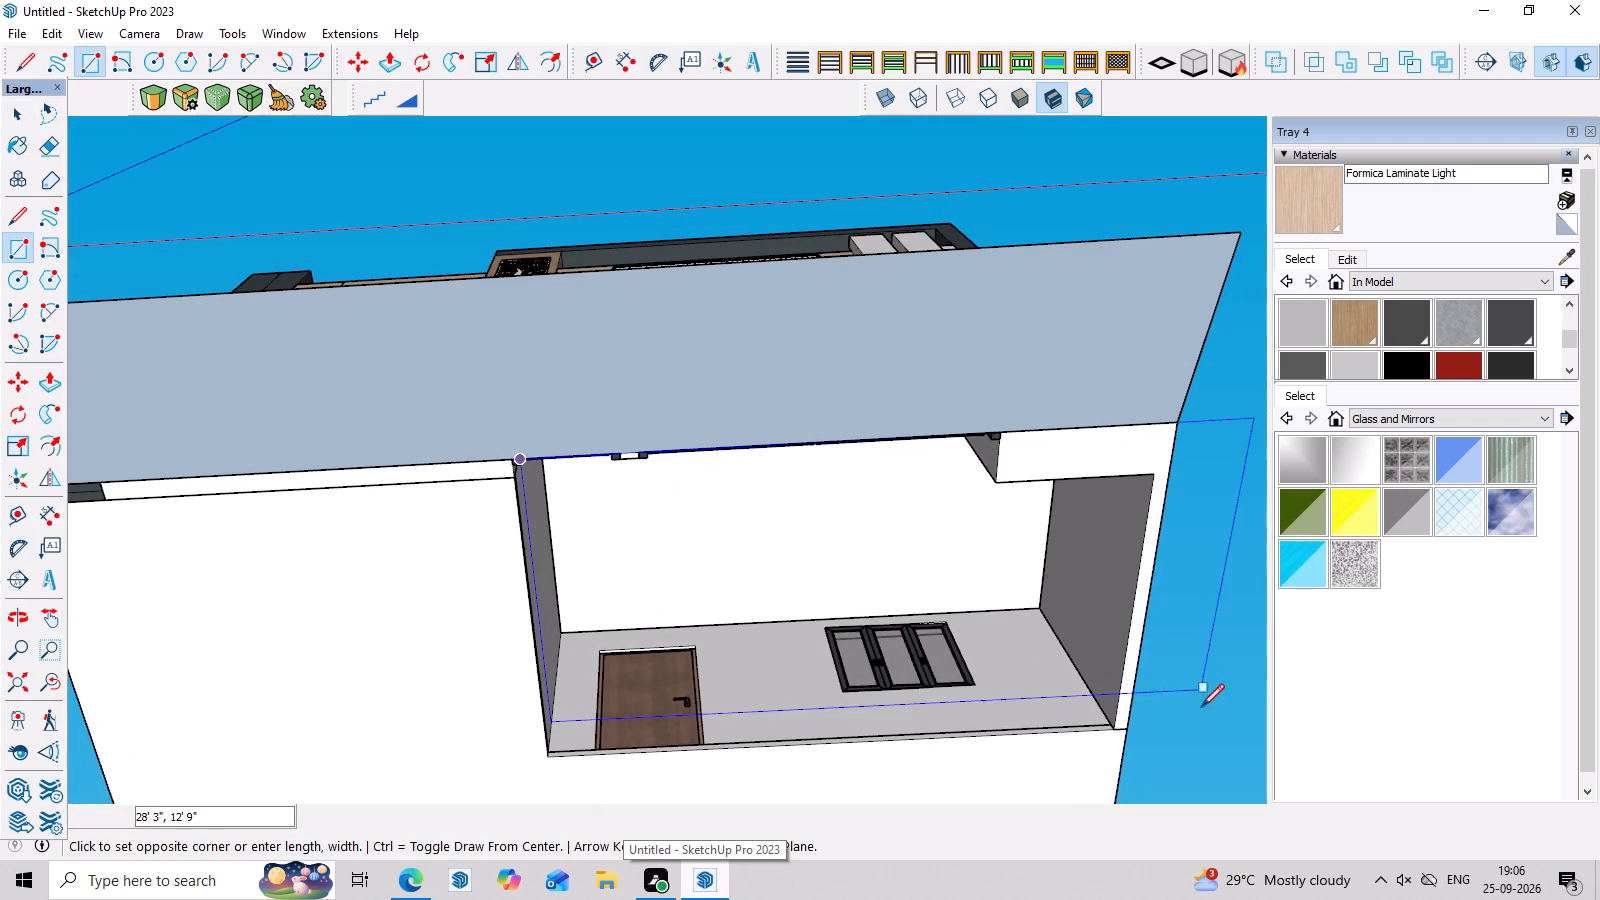
{"action": "left_click", "coordinate": [1123, 728]}
Reverse the new floor face behind the gates so its front side faces up.
{"action": "middle_click_drag", "start_coordinate": [1006, 509], "coordinate": [1007, 564]}
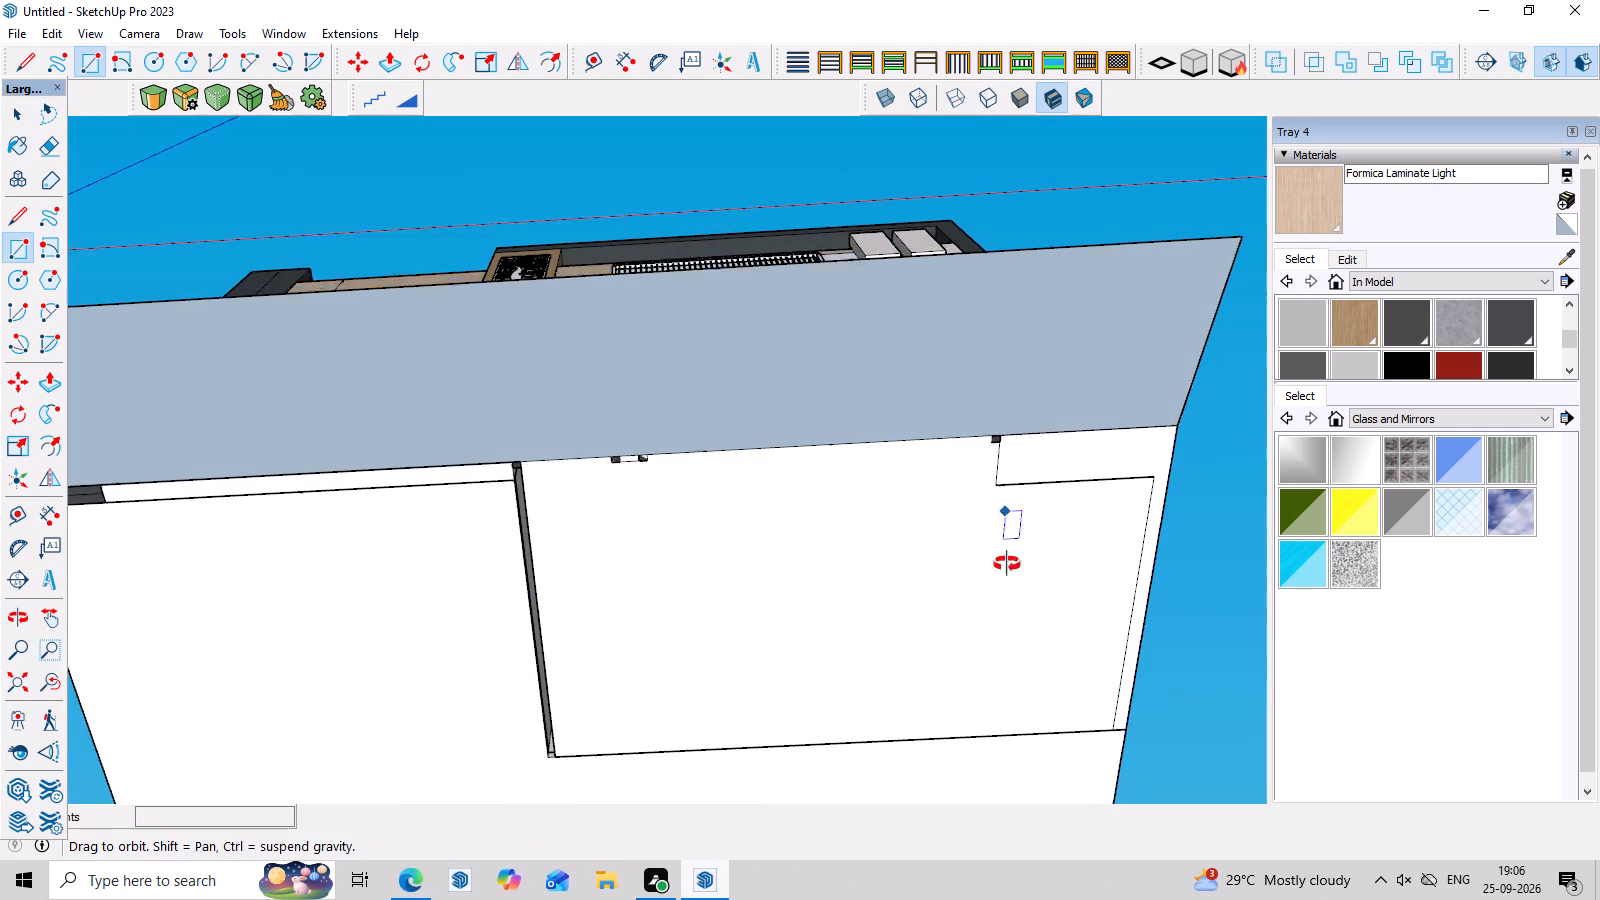
{"action": "middle_click_drag", "start_coordinate": [1007, 564], "coordinate": [1055, 899]}
{"action": "middle_click_drag", "start_coordinate": [907, 514], "coordinate": [913, 856]}
{"action": "scroll", "coordinate": [993, 580], "scroll_direction": "up", "scroll_amount": 3}
{"action": "middle_click_drag", "start_coordinate": [1040, 692], "coordinate": [941, 609]}
{"action": "key", "text": "space"}
{"action": "middle_click_drag", "start_coordinate": [783, 582], "coordinate": [800, 650]}
{"action": "left_click", "coordinate": [733, 530]}
{"action": "right_click", "coordinate": [733, 532]}
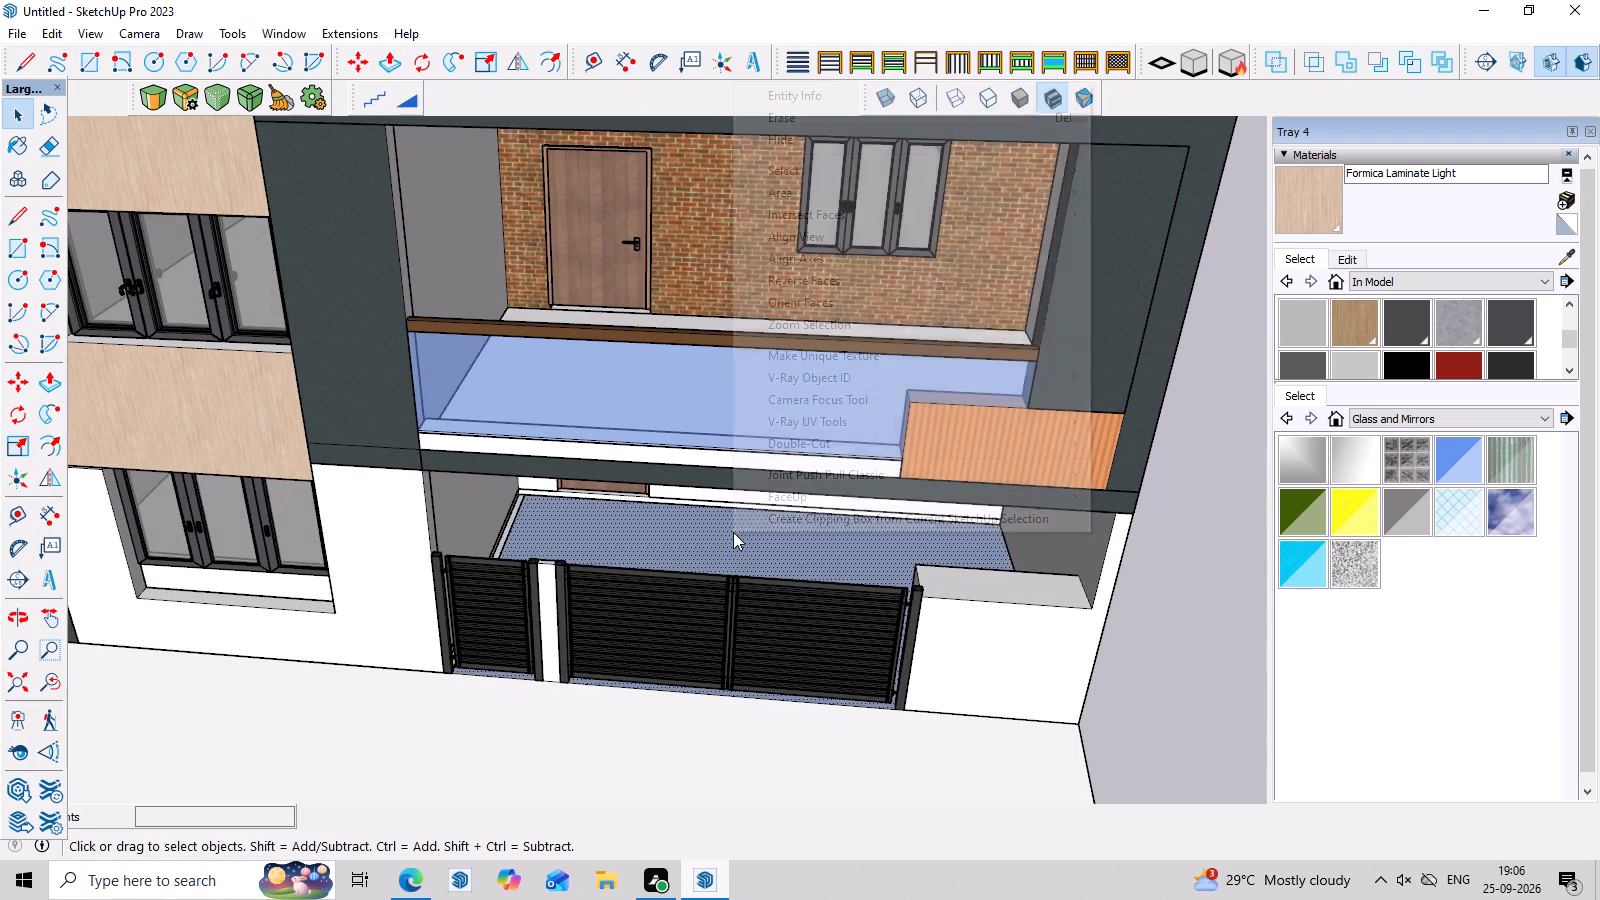
{"action": "left_click", "coordinate": [827, 286]}
Paint the front apron with the Stone Vein Gray material from the Stone collection.
{"action": "scroll", "coordinate": [795, 617], "scroll_direction": "down", "scroll_amount": 3}
{"action": "middle_click_drag", "start_coordinate": [924, 614], "coordinate": [969, 504]}
{"action": "scroll", "coordinate": [917, 561], "scroll_direction": "down", "scroll_amount": 8}
{"action": "middle_click_drag", "start_coordinate": [930, 669], "coordinate": [932, 684]}
{"action": "scroll", "coordinate": [934, 693], "scroll_direction": "up", "scroll_amount": 3}
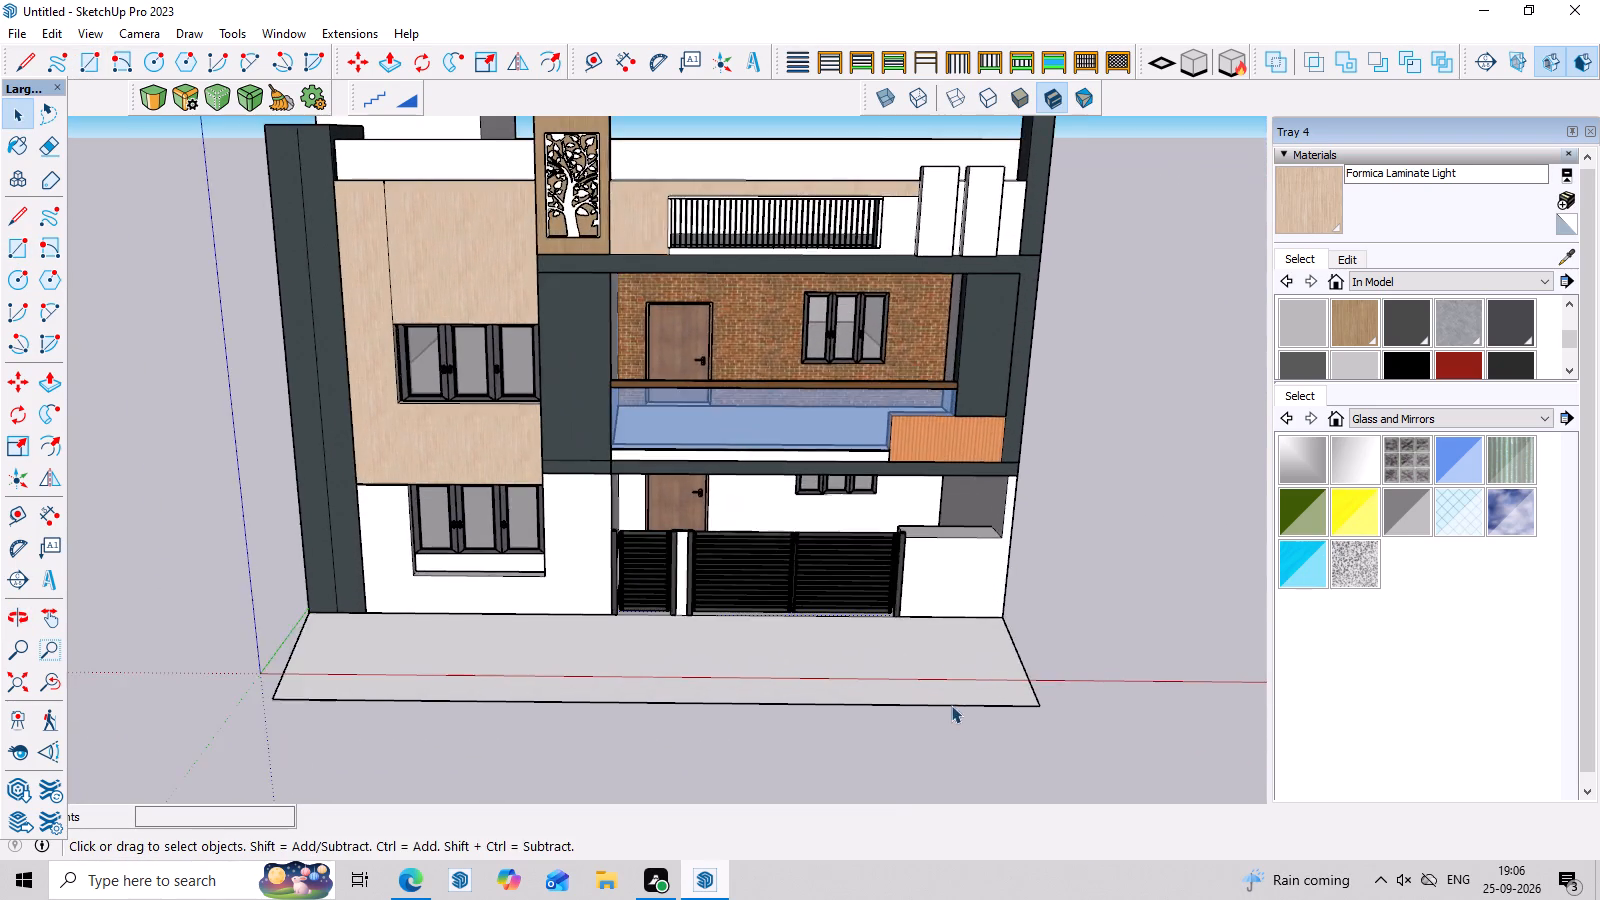
{"action": "middle_click_drag", "start_coordinate": [955, 695], "coordinate": [963, 606]}
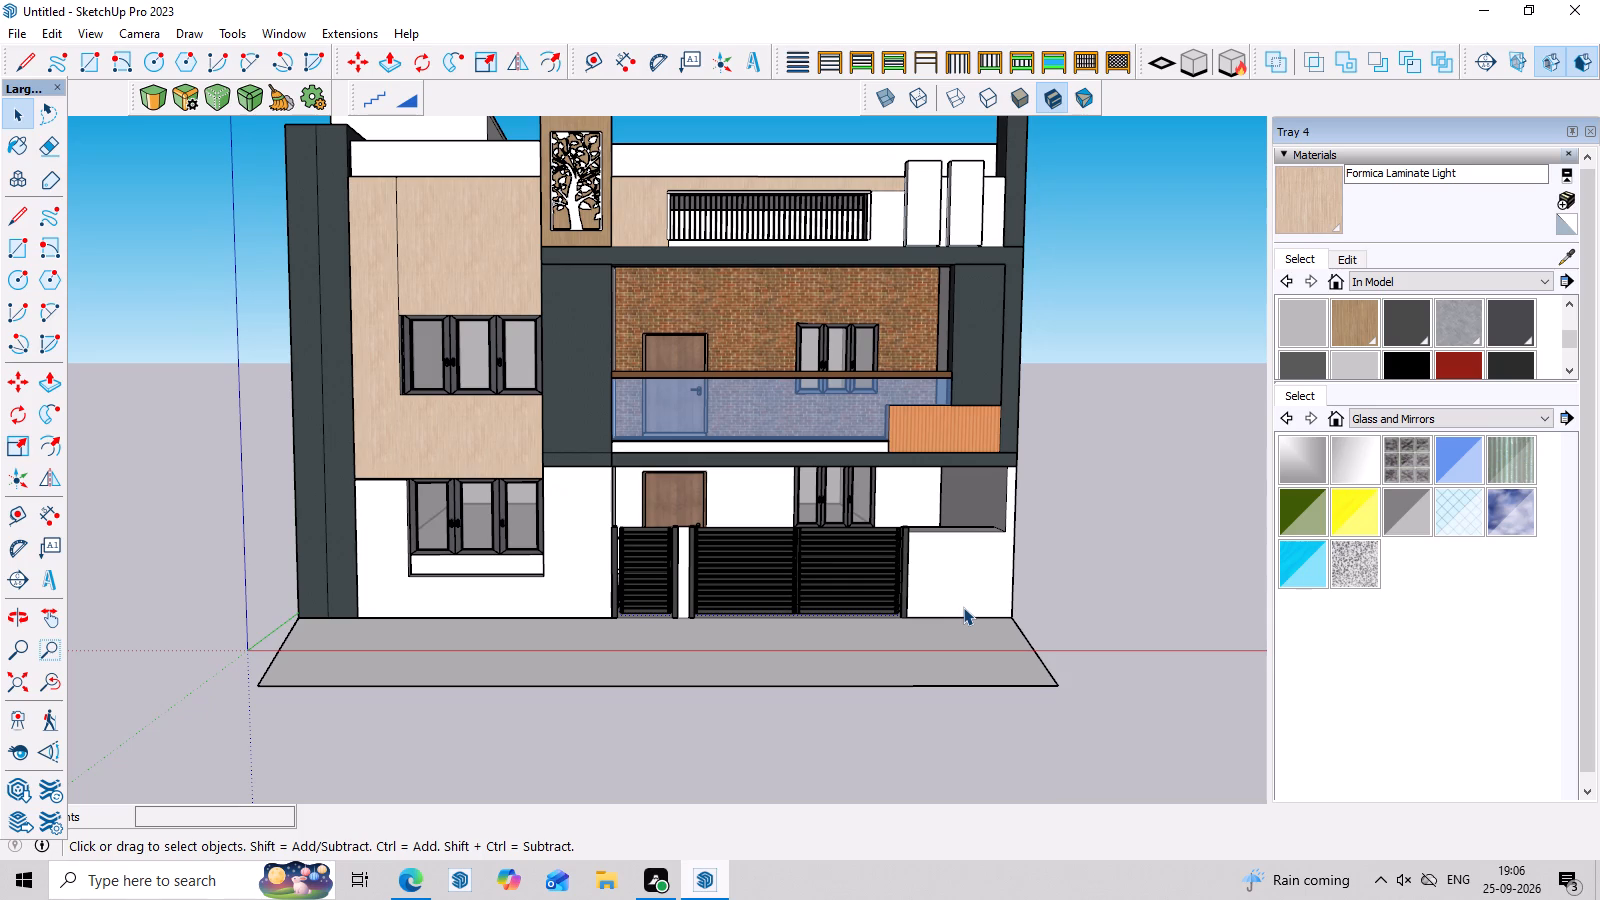
{"action": "scroll", "coordinate": [684, 680], "scroll_direction": "up", "scroll_amount": 2}
{"action": "middle_click_drag", "start_coordinate": [680, 635], "coordinate": [692, 721]}
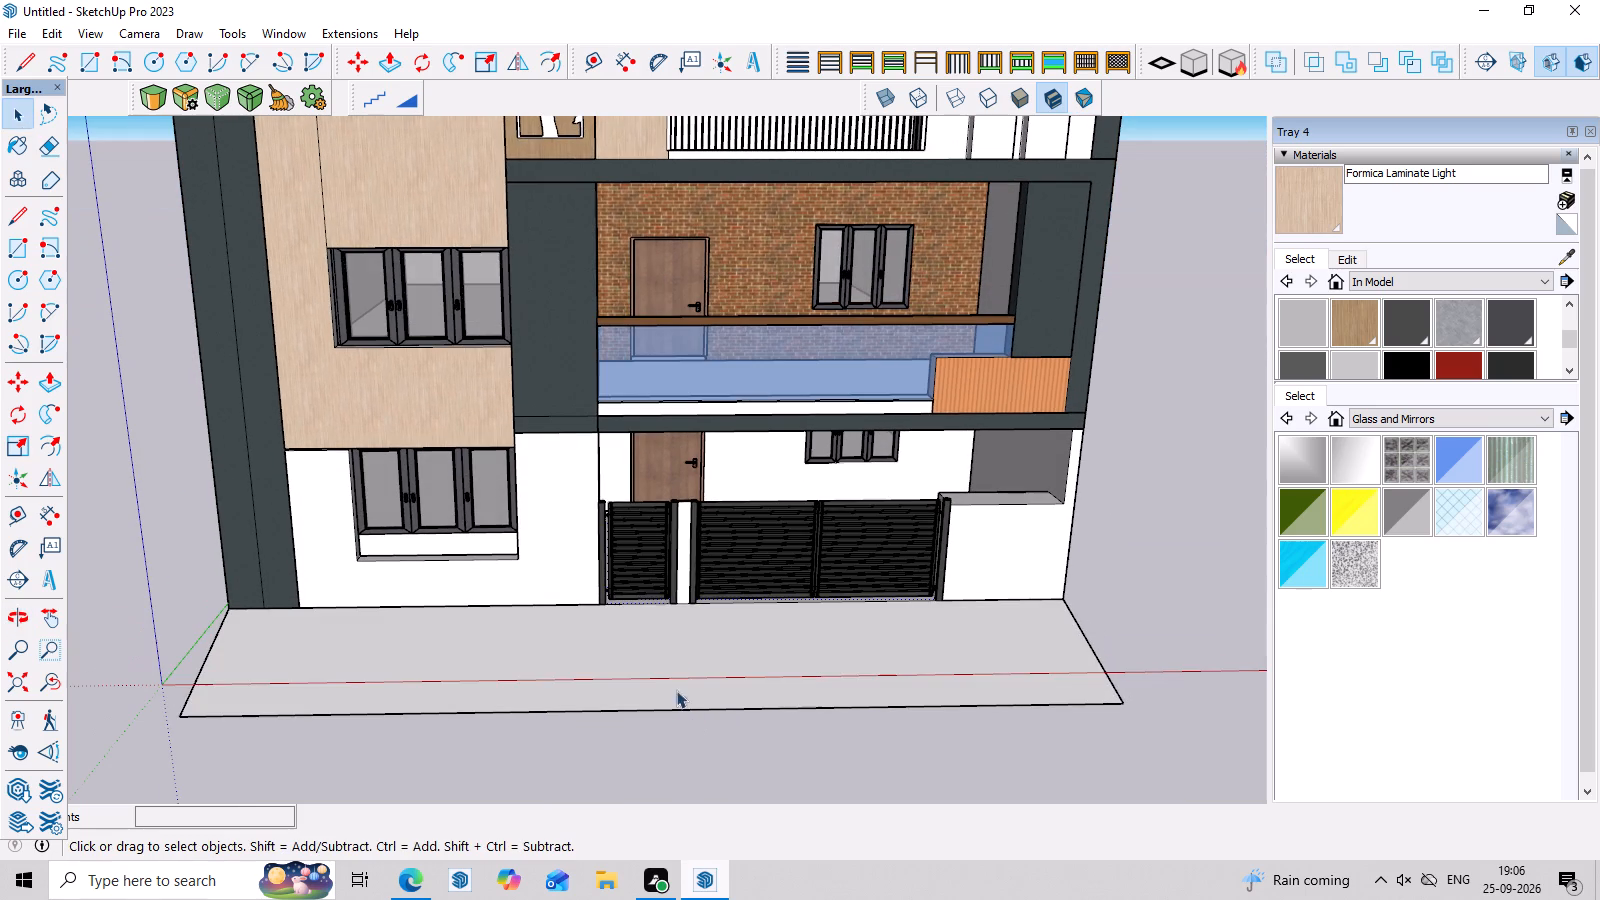
{"action": "key", "text": "space"}
{"action": "left_click", "coordinate": [676, 657]}
{"action": "middle_click_drag", "start_coordinate": [737, 703], "coordinate": [739, 694]}
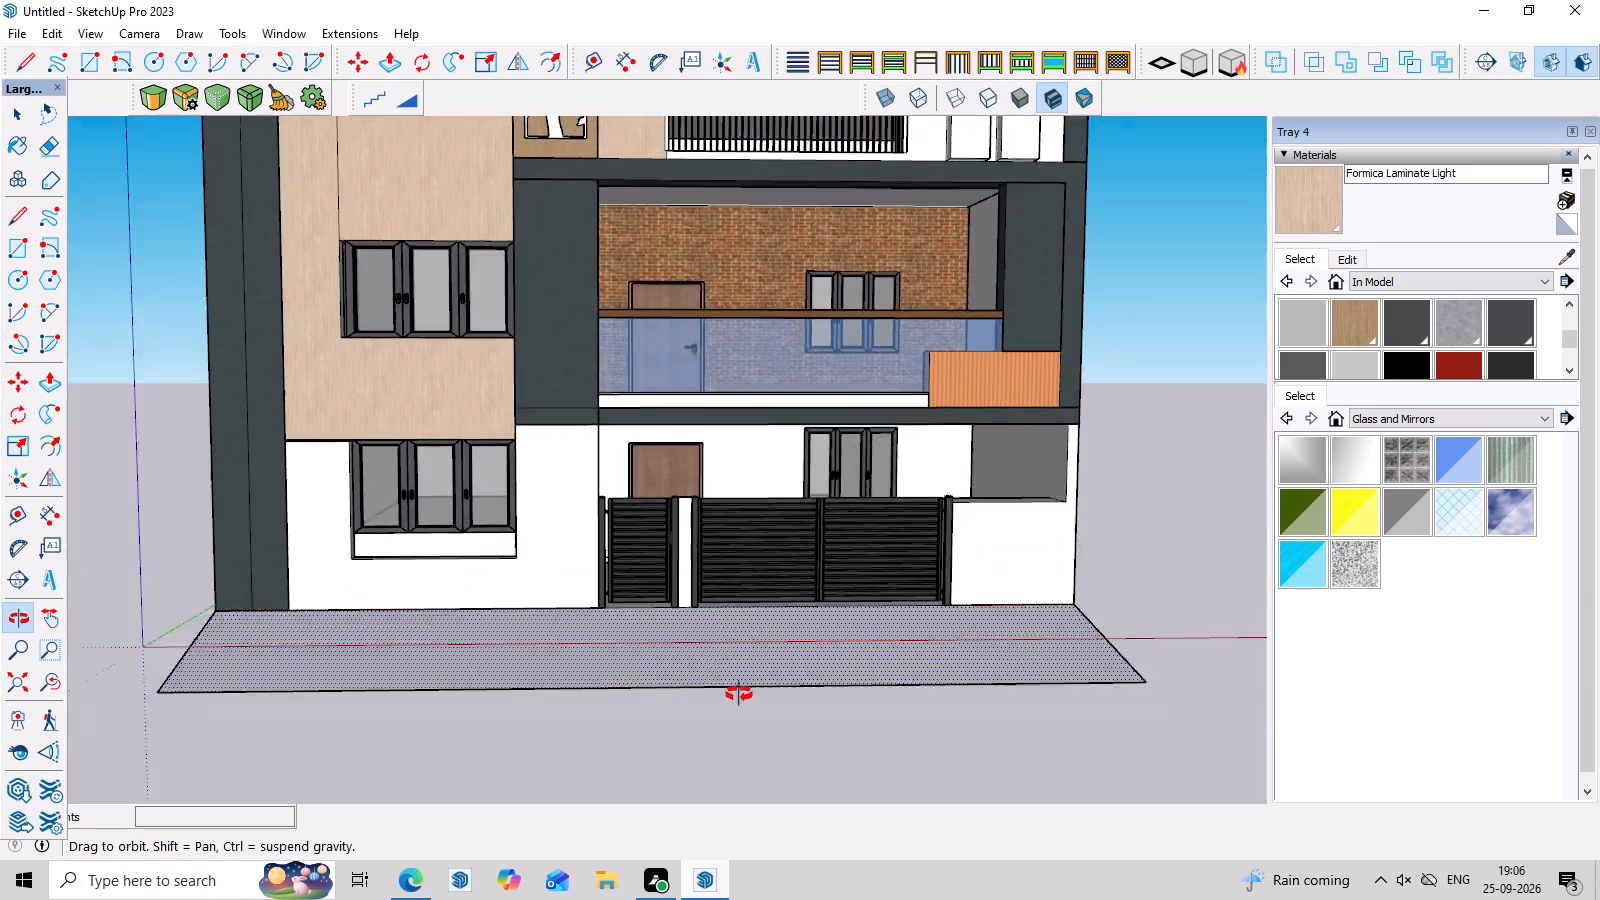
{"action": "middle_click_drag", "start_coordinate": [739, 694], "coordinate": [741, 760]}
{"action": "scroll", "coordinate": [777, 691], "scroll_direction": "down", "scroll_amount": 3}
{"action": "middle_click_drag", "start_coordinate": [895, 712], "coordinate": [760, 554]}
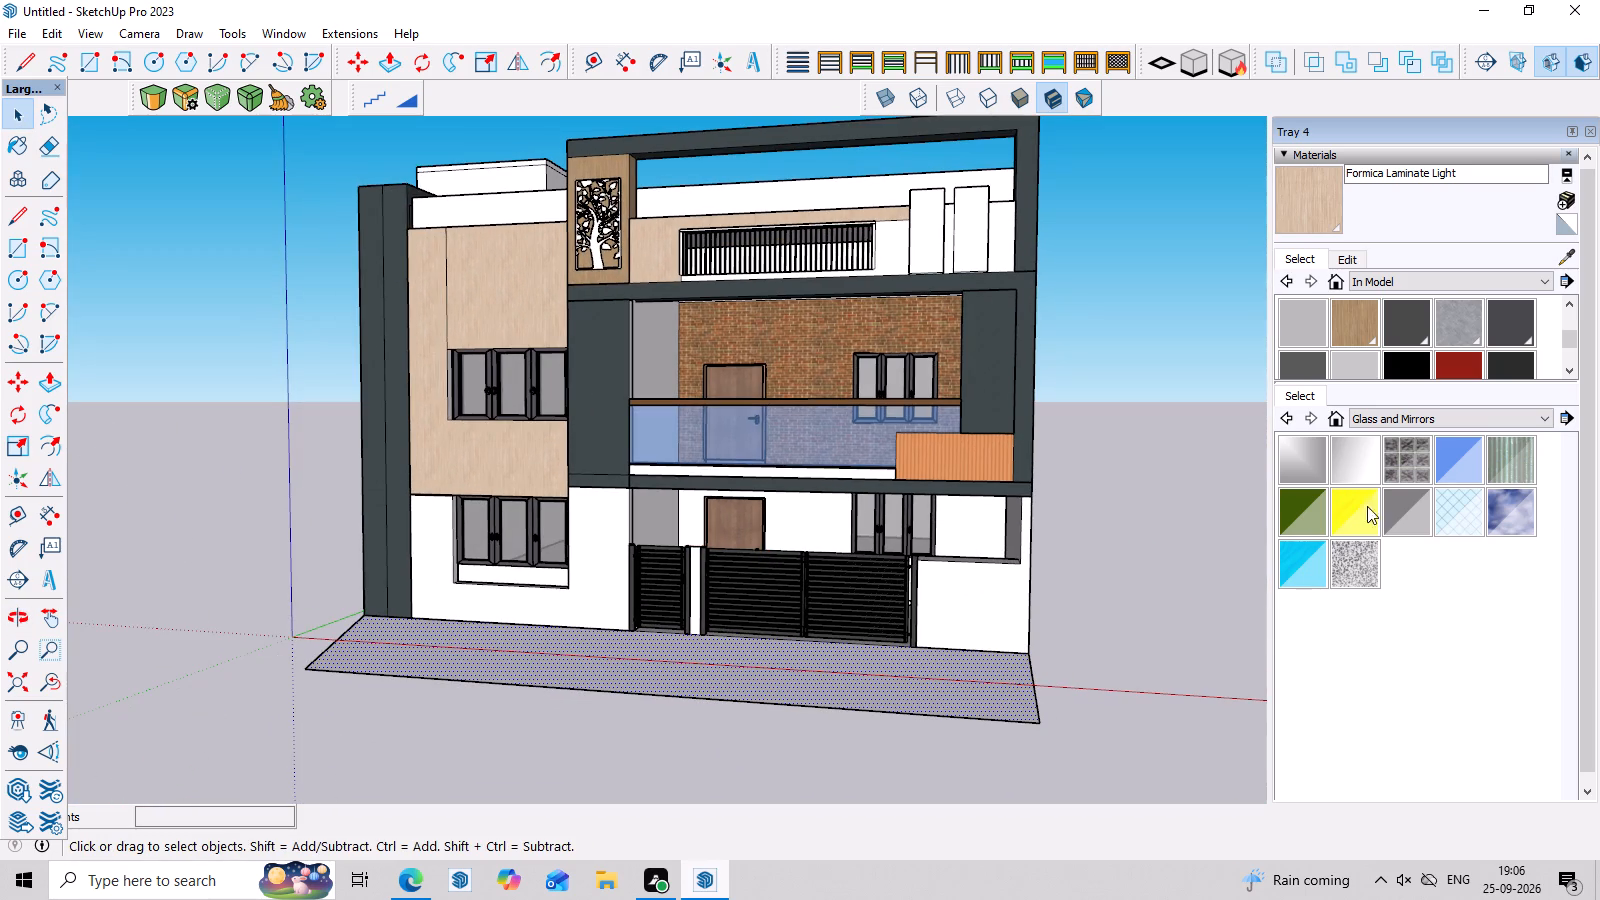
{"action": "left_click", "coordinate": [1399, 418]}
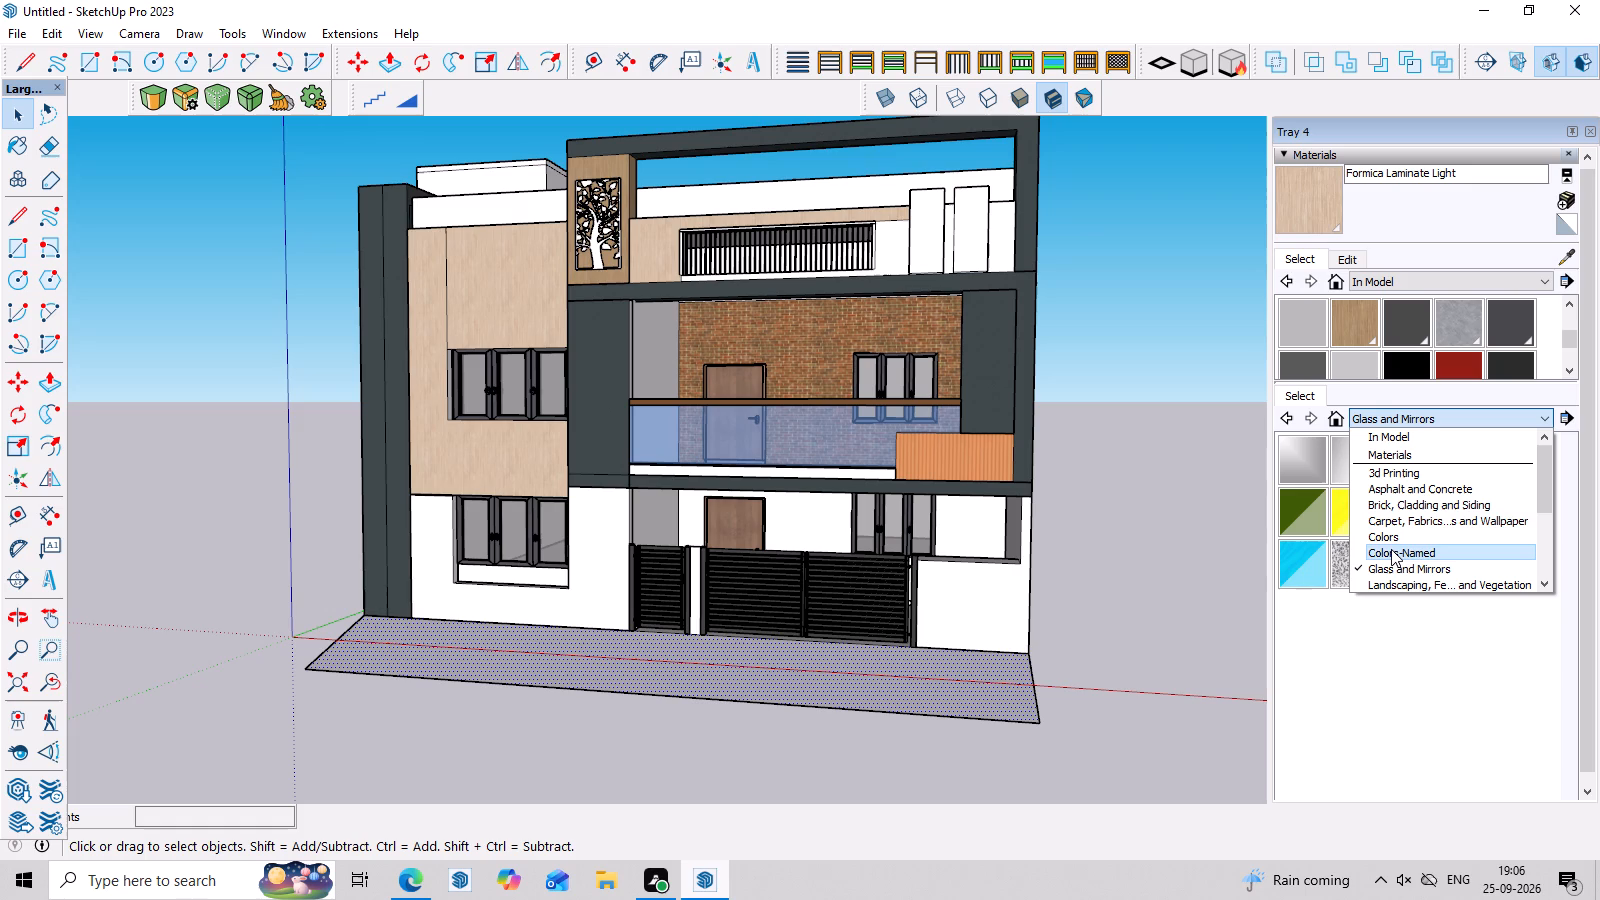
{"action": "scroll", "coordinate": [1391, 553], "scroll_direction": "up", "scroll_amount": 2}
{"action": "scroll", "coordinate": [1391, 553], "scroll_direction": "down", "scroll_amount": 3}
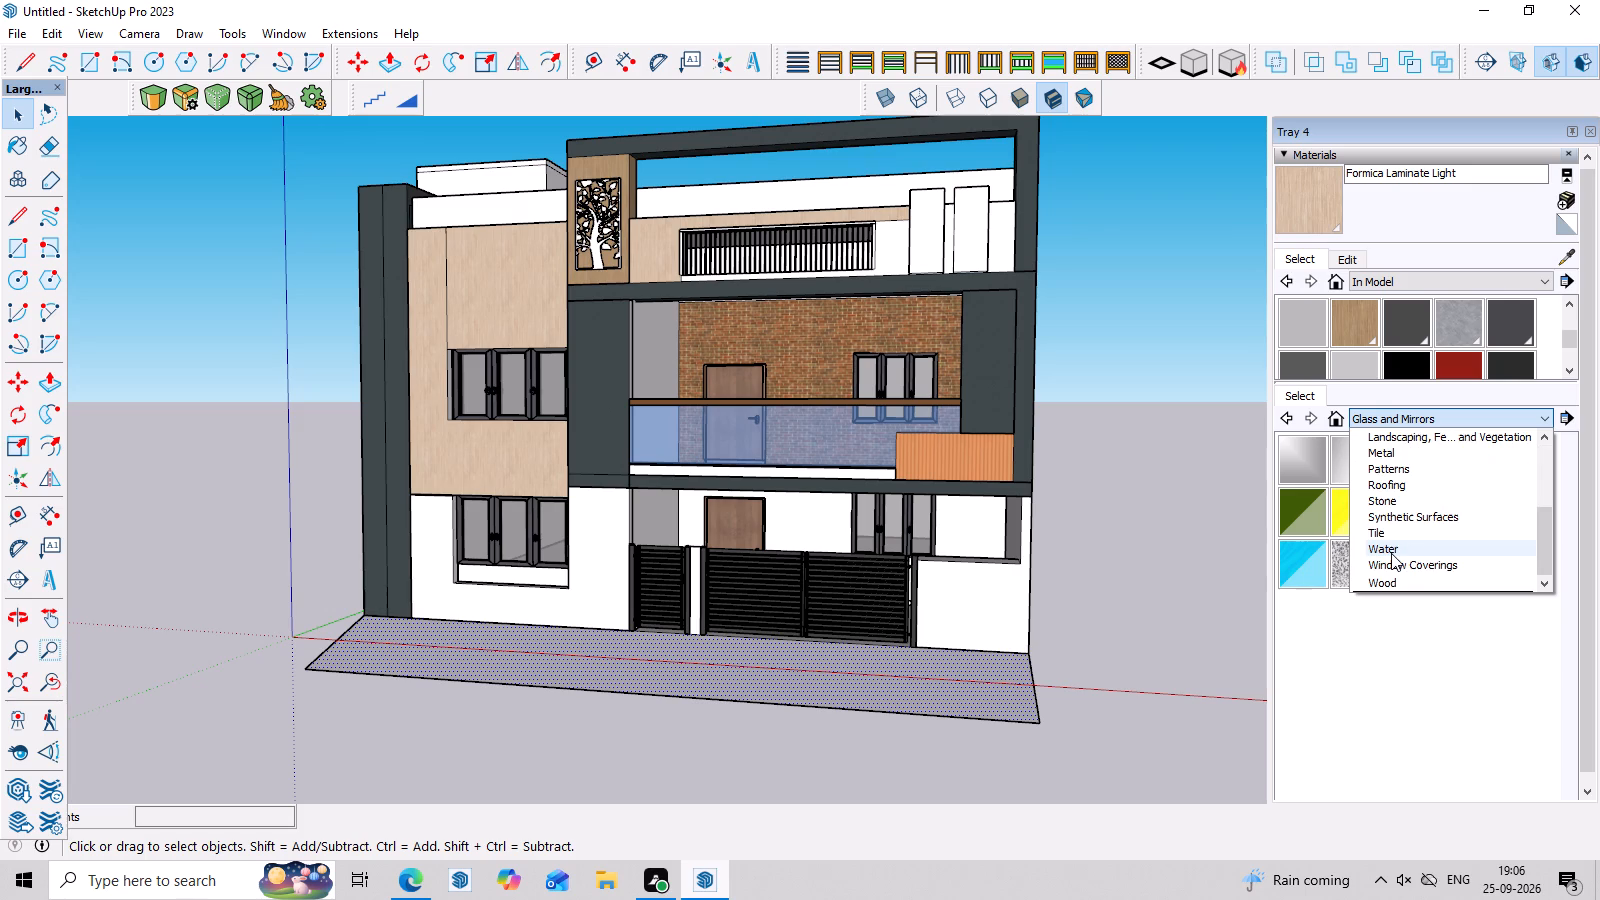
{"action": "left_click", "coordinate": [1397, 501]}
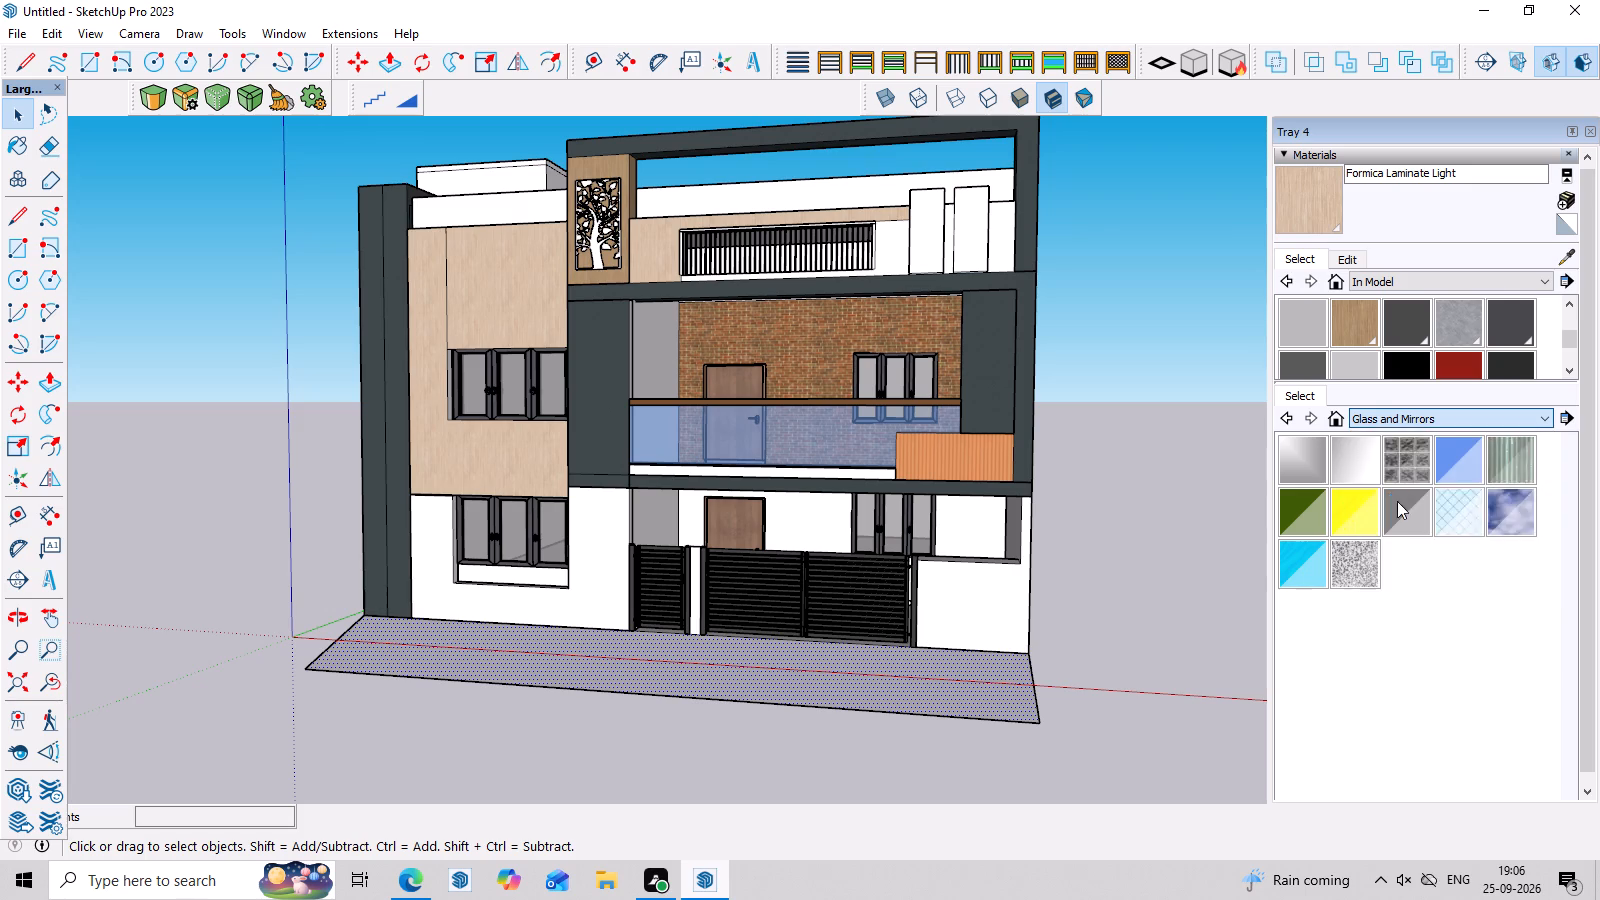
{"action": "left_click", "coordinate": [1397, 510]}
{"action": "left_click", "coordinate": [794, 680]}
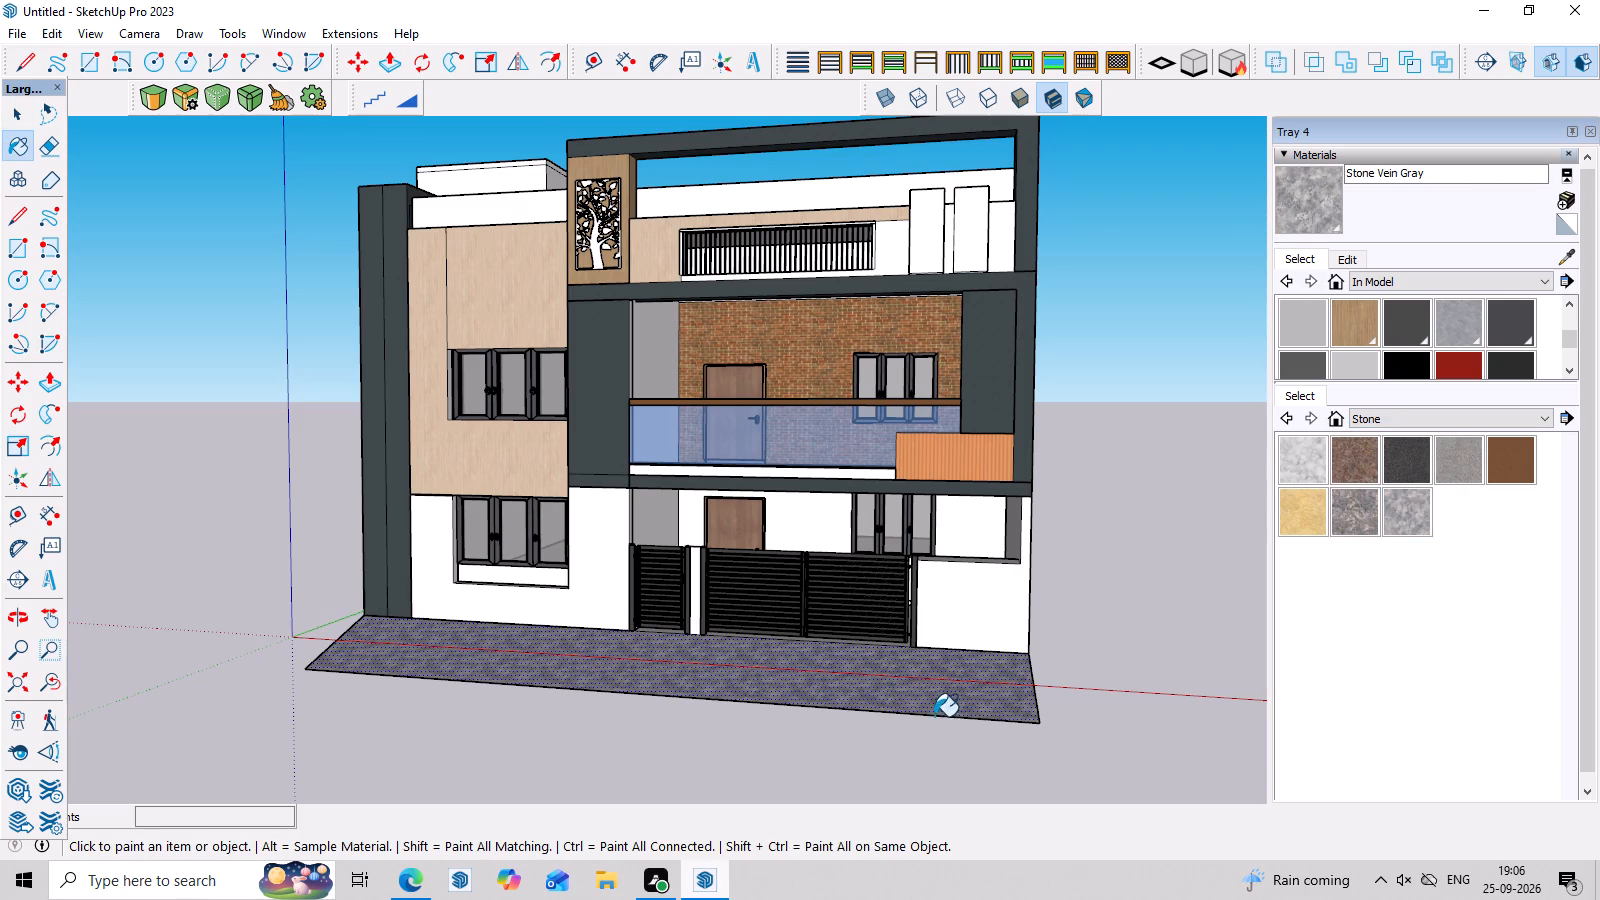
{"action": "middle_click_drag", "start_coordinate": [1004, 716], "coordinate": [1066, 772]}
{"action": "key", "text": "space"}
{"action": "left_click", "coordinate": [1093, 593]}
Examine the whole front elevation from several angles and frame the complete house with its apron.
{"action": "scroll", "coordinate": [1050, 624], "scroll_direction": "down", "scroll_amount": 2}
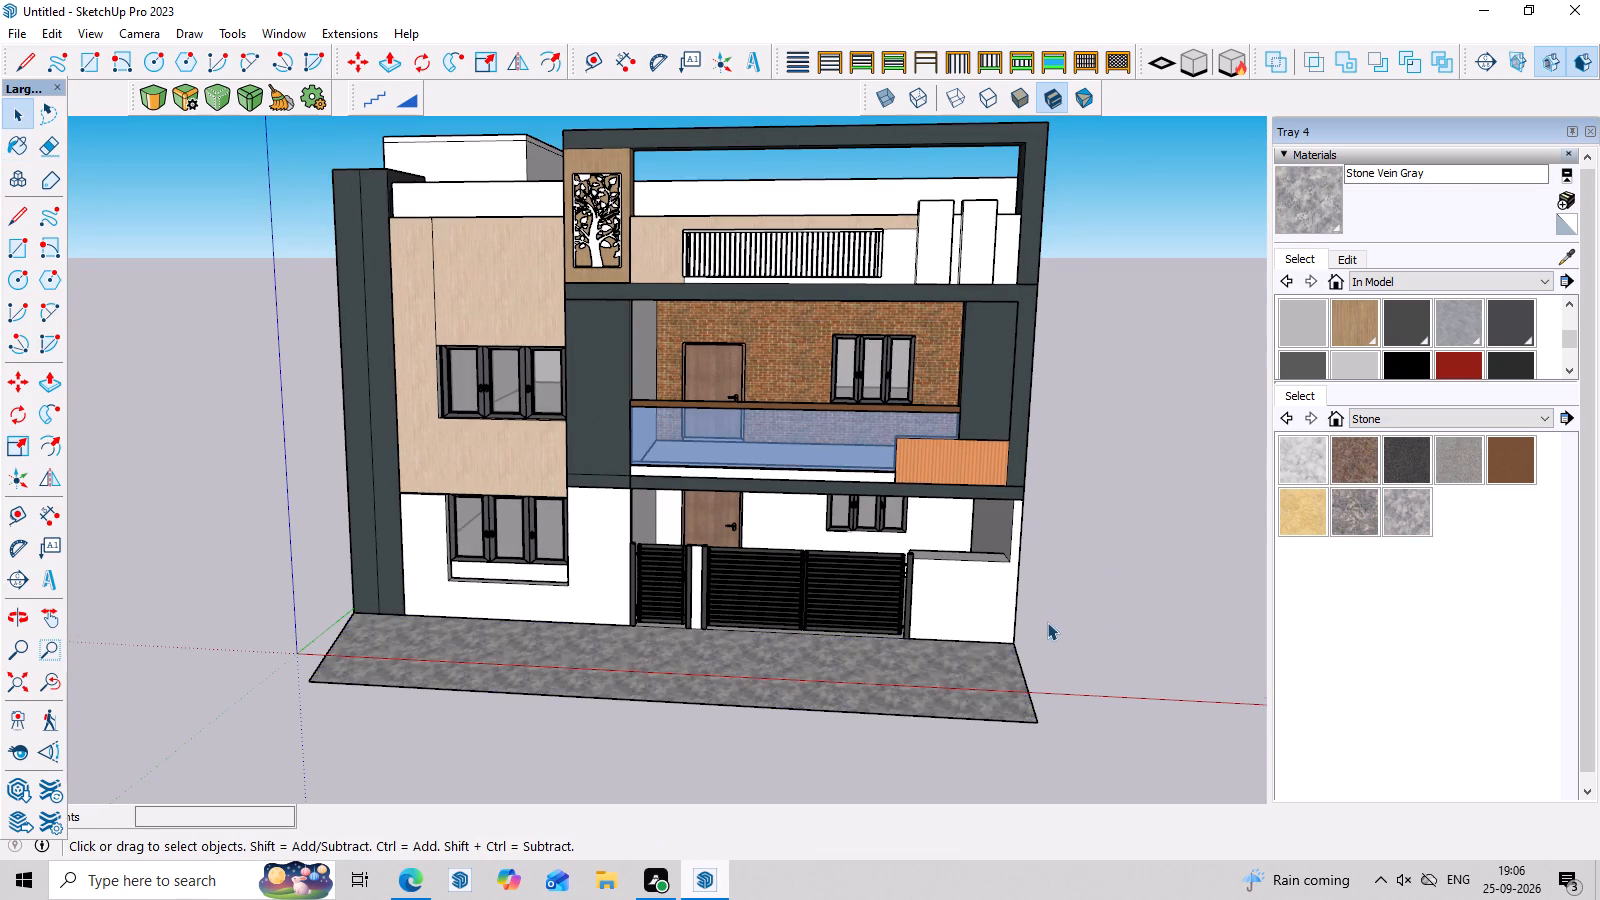
{"action": "scroll", "coordinate": [1047, 622], "scroll_direction": "down", "scroll_amount": 6}
{"action": "middle_click_drag", "start_coordinate": [1069, 629], "coordinate": [1116, 589]}
{"action": "scroll", "coordinate": [1093, 489], "scroll_direction": "up", "scroll_amount": 6}
{"action": "middle_click_drag", "start_coordinate": [1092, 454], "coordinate": [1090, 527]}
{"action": "middle_click_drag", "start_coordinate": [1090, 527], "coordinate": [1090, 497]}
{"action": "scroll", "coordinate": [1090, 497], "scroll_direction": "up", "scroll_amount": 1}
{"action": "middle_click_drag", "start_coordinate": [1090, 500], "coordinate": [1090, 477]}
{"action": "scroll", "coordinate": [1090, 476], "scroll_direction": "up", "scroll_amount": 1}
{"action": "scroll", "coordinate": [1090, 476], "scroll_direction": "down", "scroll_amount": 3}
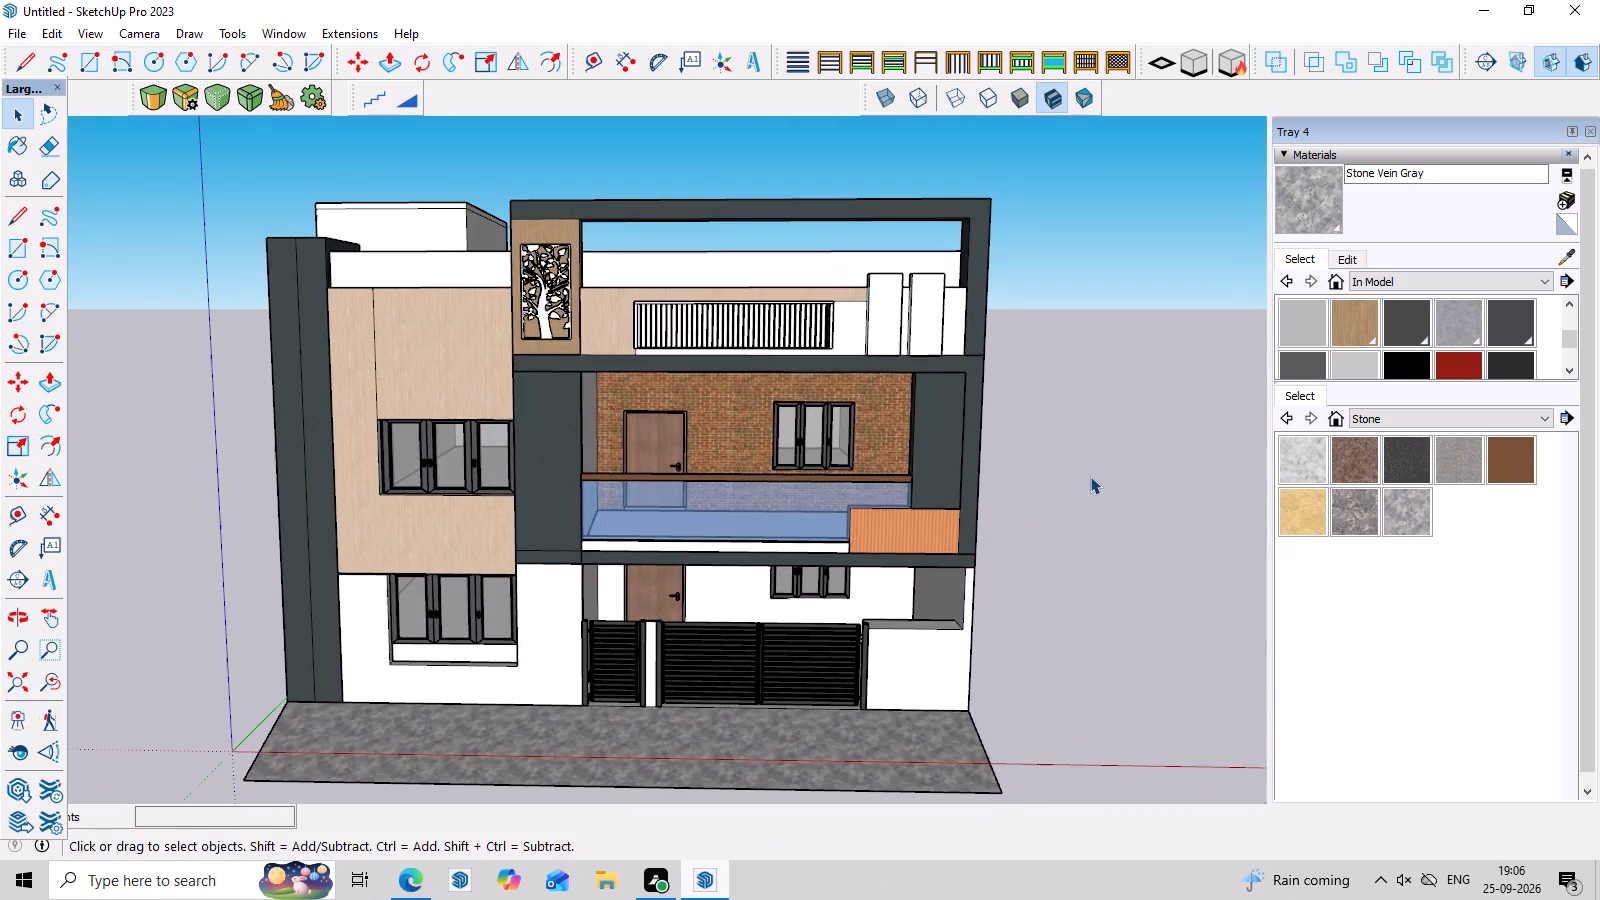
{"action": "middle_click_drag", "start_coordinate": [1092, 517], "coordinate": [1092, 554]}
{"action": "scroll", "coordinate": [1092, 582], "scroll_direction": "up", "scroll_amount": 1}
{"action": "middle_click_drag", "start_coordinate": [1092, 586], "coordinate": [1093, 558]}
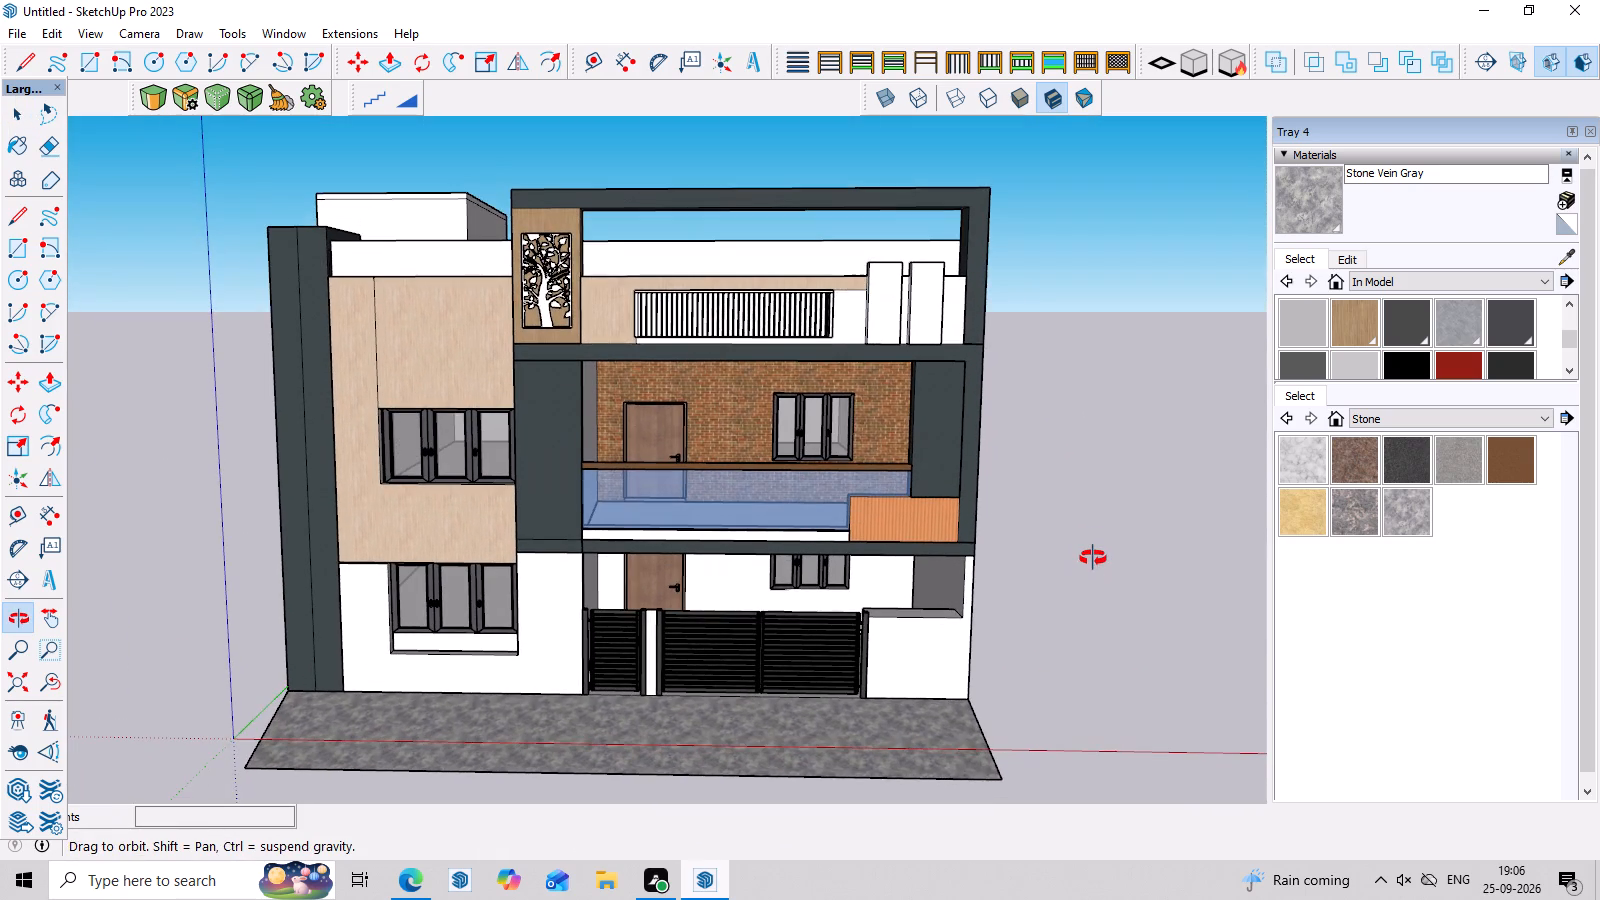
{"action": "middle_click_drag", "start_coordinate": [1093, 558], "coordinate": [1093, 562]}
{"action": "middle_click", "coordinate": [1093, 562]}
{"action": "scroll", "coordinate": [1093, 539], "scroll_direction": "down", "scroll_amount": 1}
{"action": "middle_click_drag", "start_coordinate": [1099, 584], "coordinate": [1101, 564]}
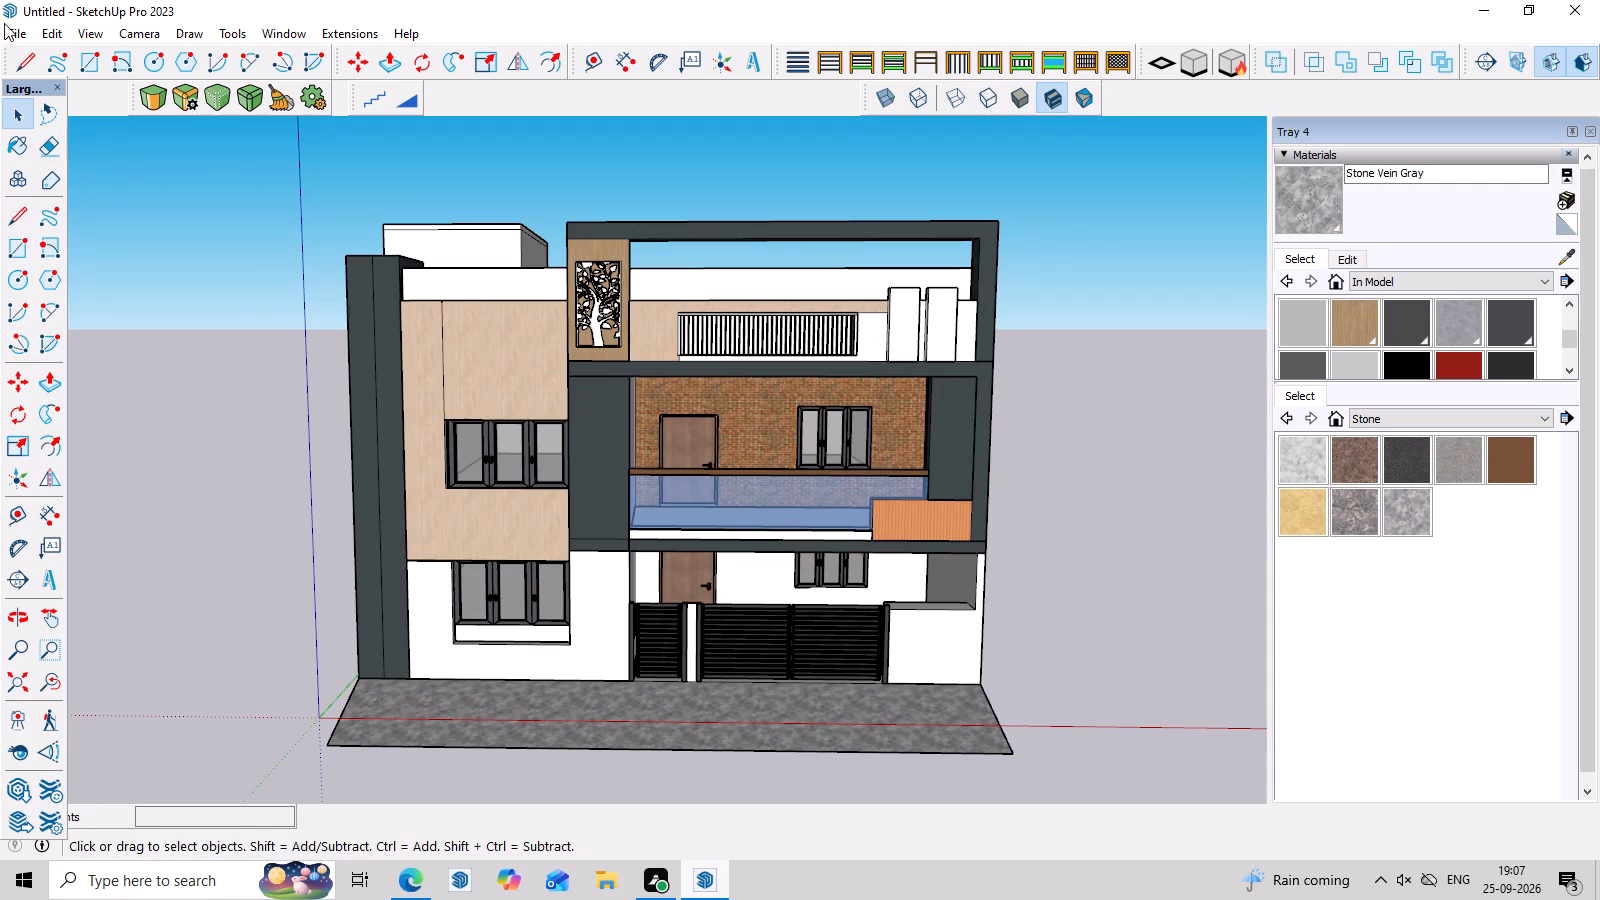
Save the model to the Desktop as "elevation 25-1".
{"action": "left_click", "coordinate": [14, 33]}
{"action": "left_click", "coordinate": [90, 133]}
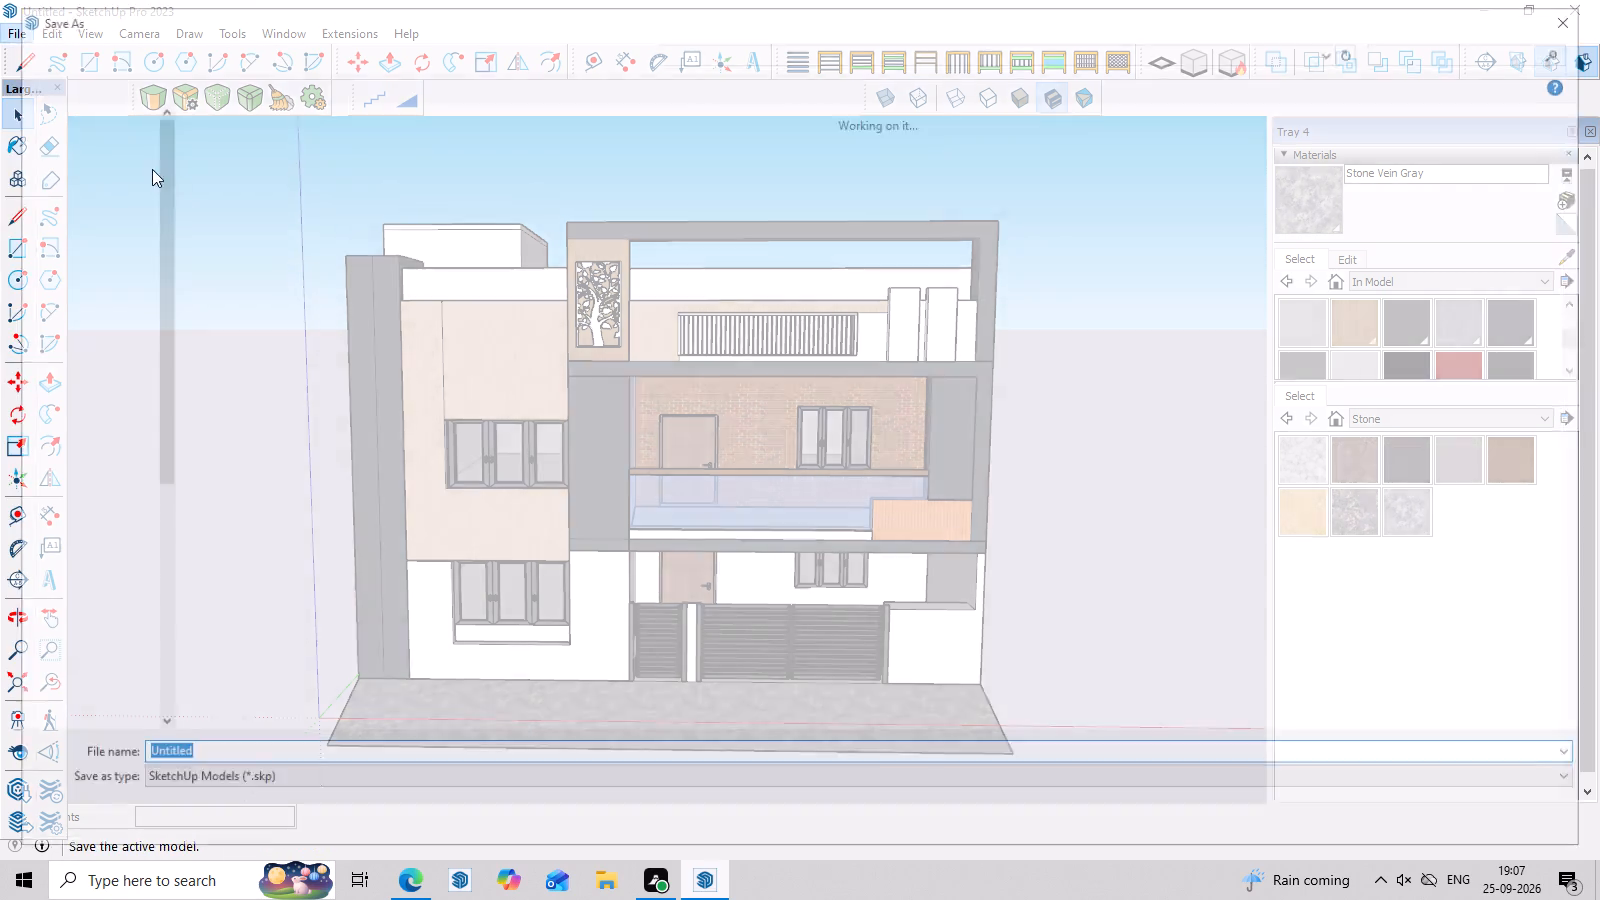
{"action": "scroll", "coordinate": [113, 143], "scroll_direction": "up", "scroll_amount": 6}
{"action": "left_click", "coordinate": [113, 137]}
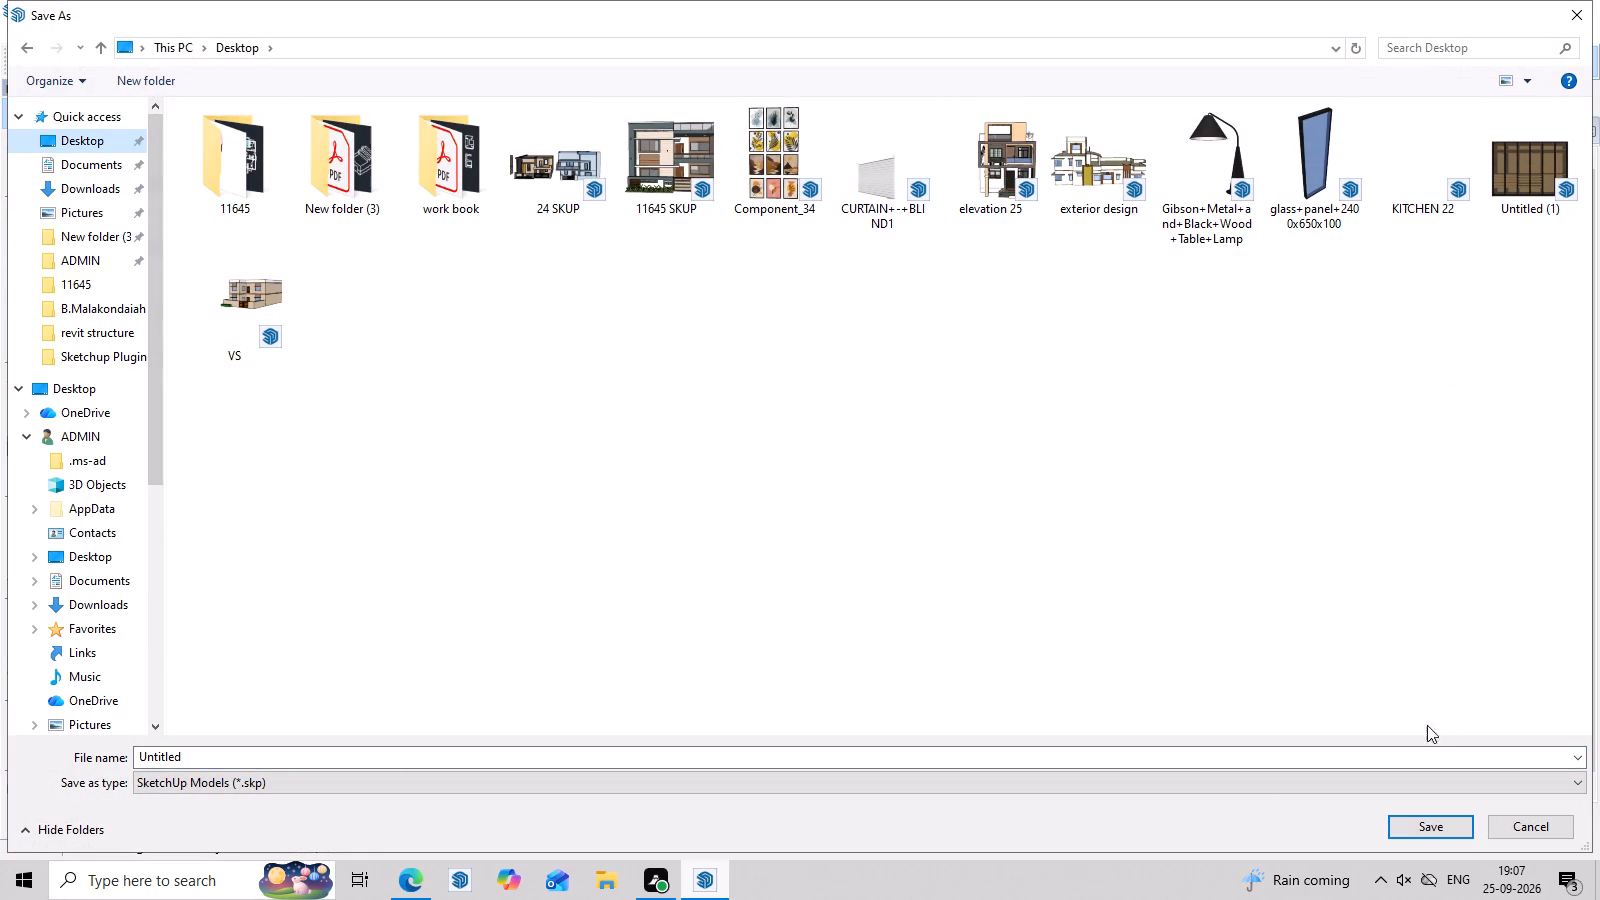
{"action": "left_click", "coordinate": [441, 754]}
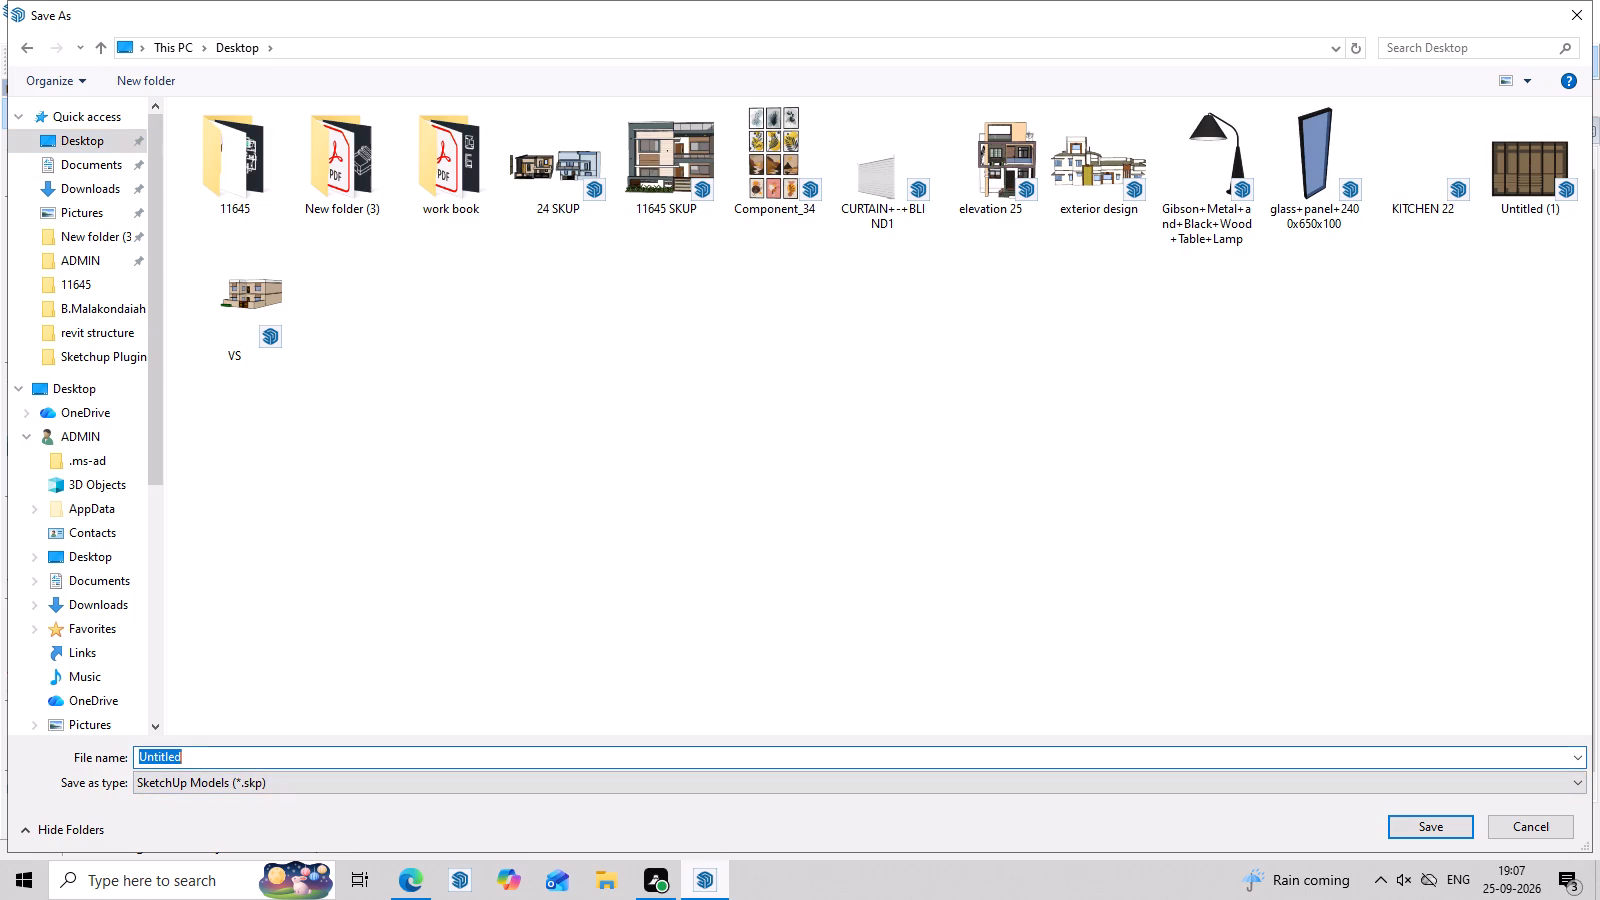
{"action": "key", "text": "BackSpace"}
{"action": "type", "text": "ele"}
{"action": "type", "text": "va"}
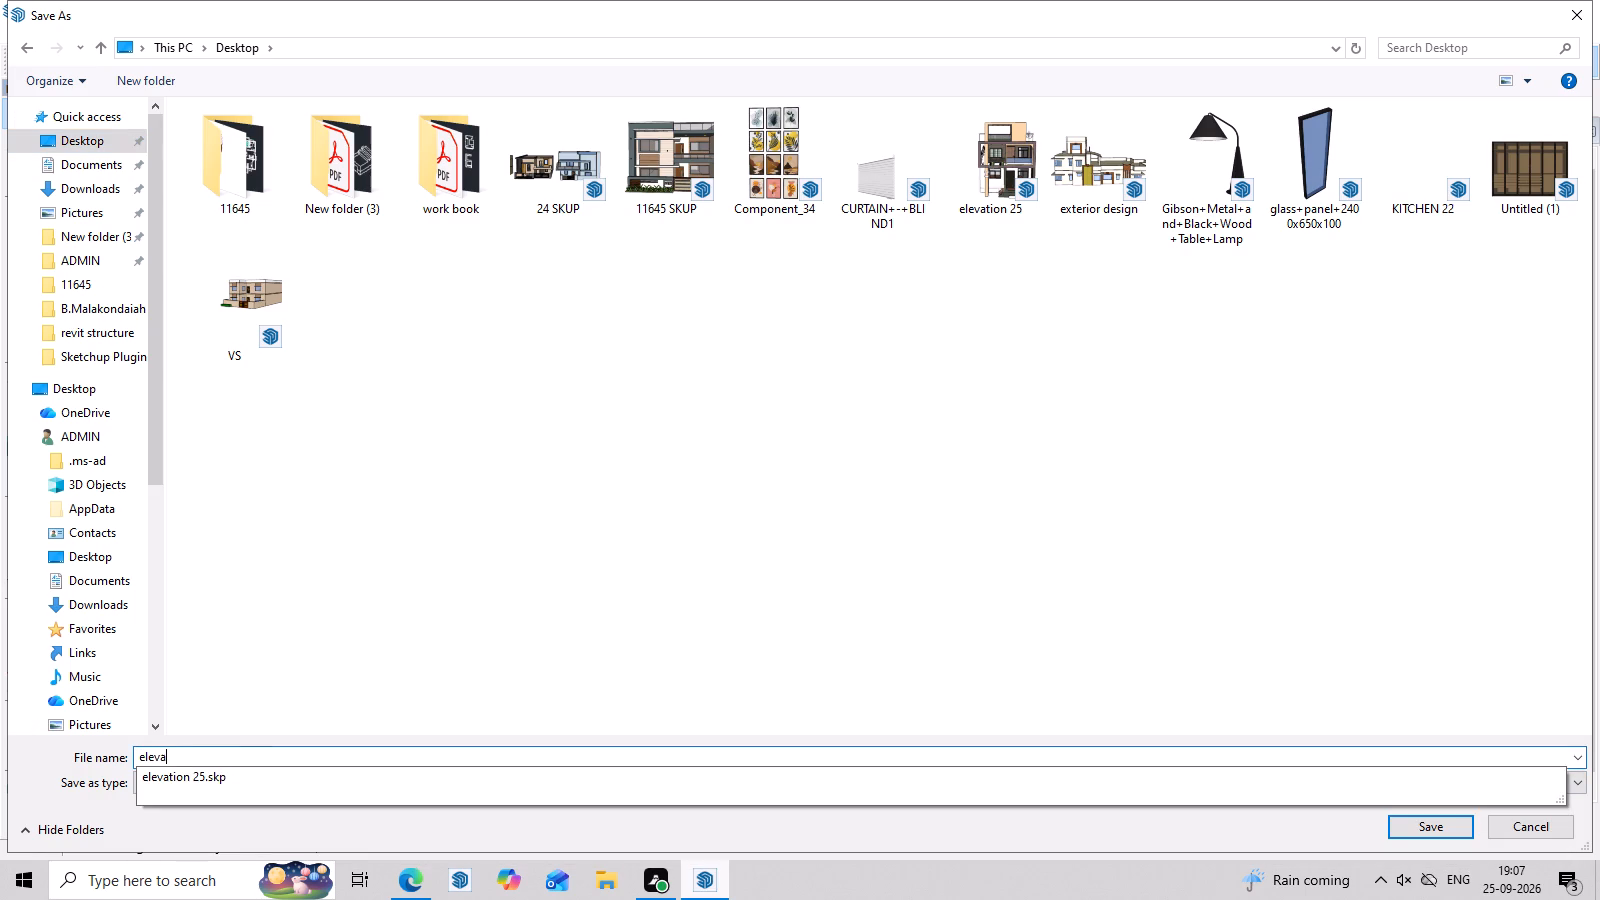
{"action": "type", "text": "tion"}
{"action": "key", "text": "space"}
{"action": "type", "text": "25"}
{"action": "key", "text": "space"}
{"action": "key", "text": "BackSpace"}
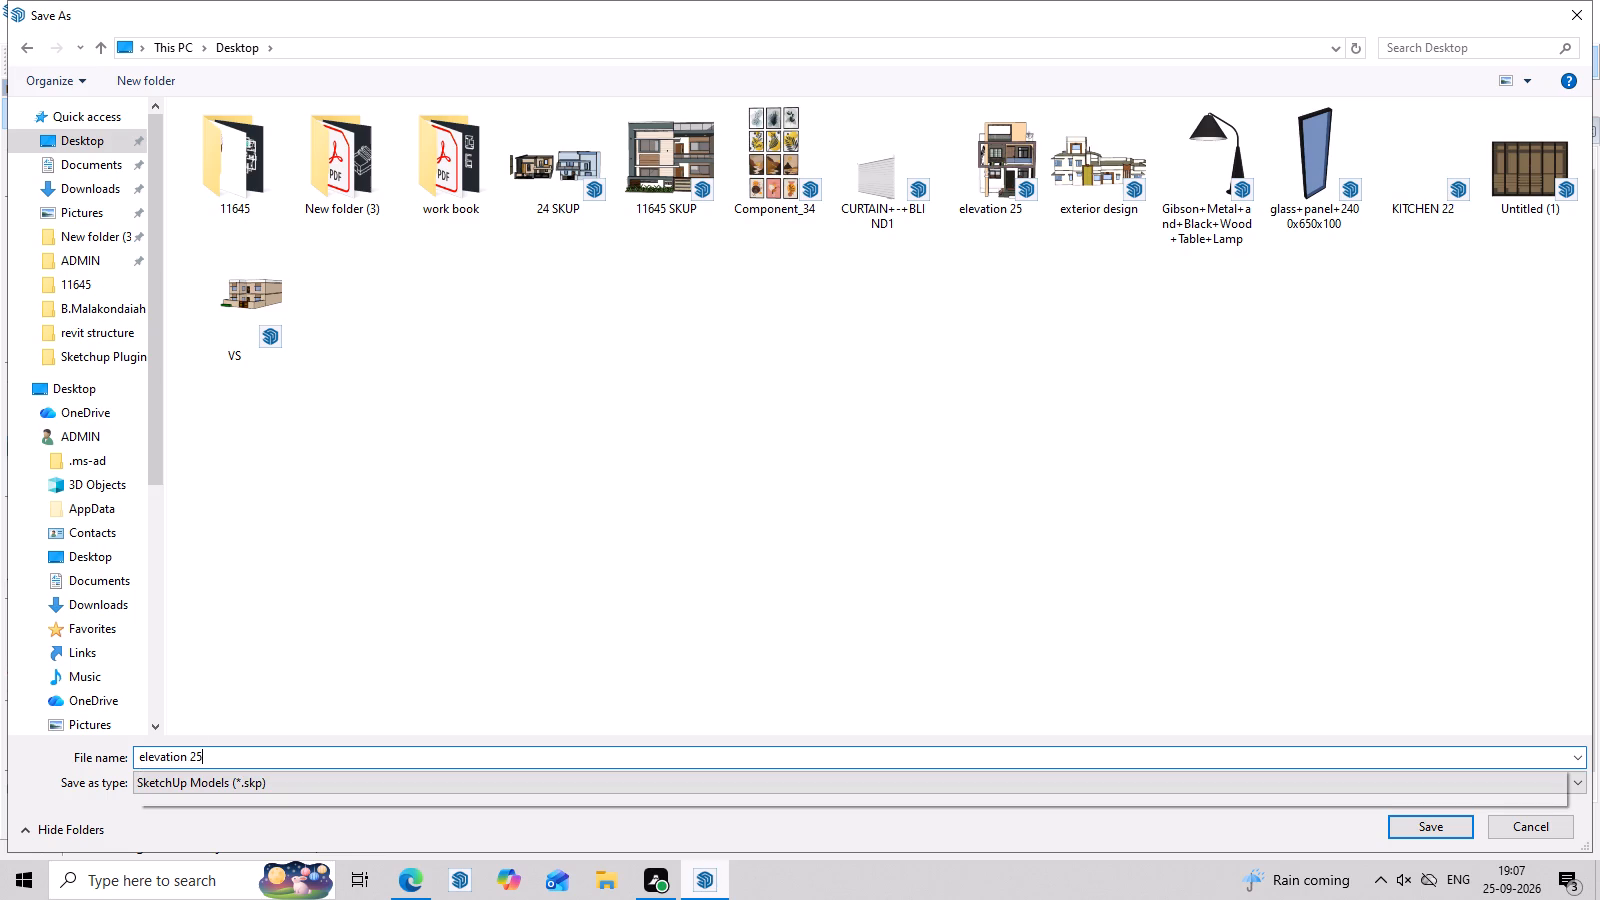
{"action": "type", "text": "-1"}
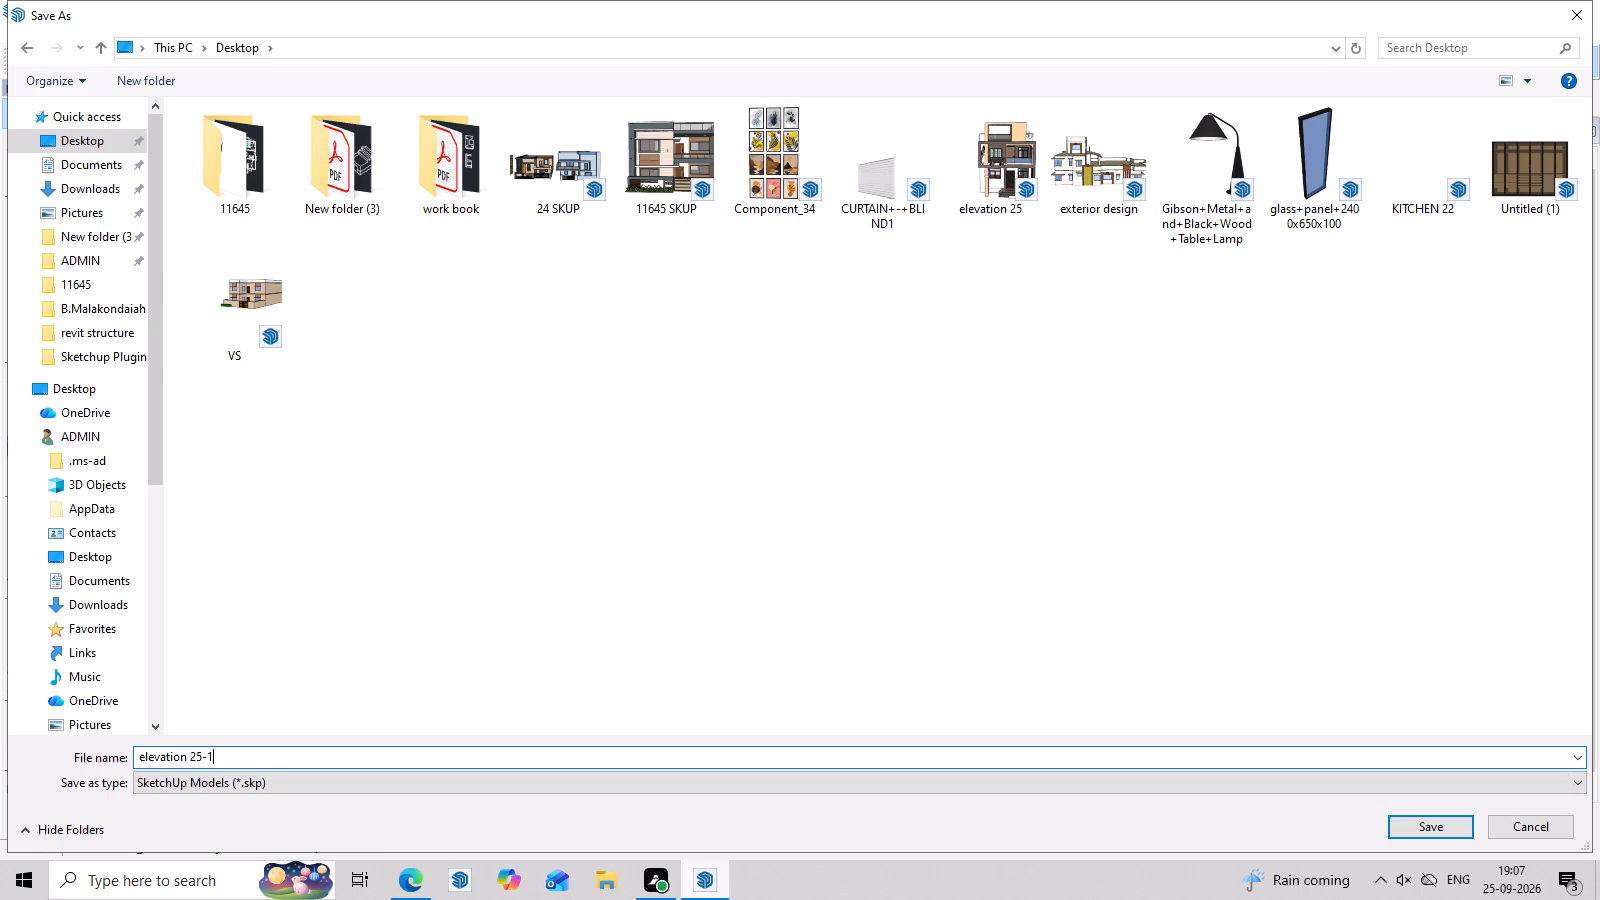
{"action": "key", "text": "Return"}
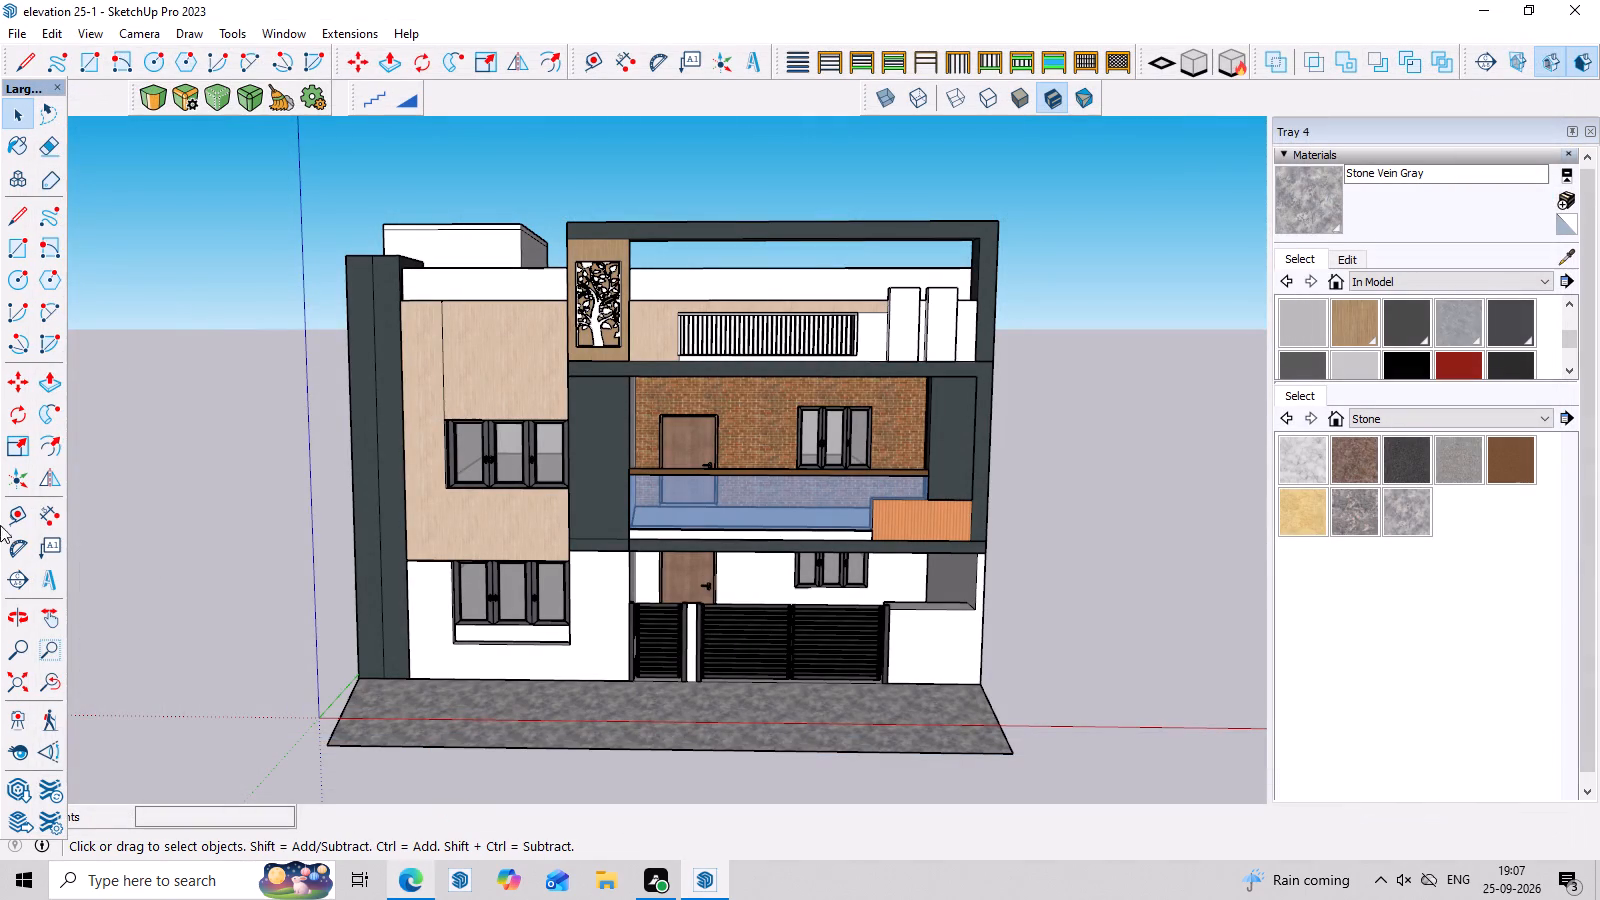
Export the current view as a 2D PDF file named "elevation 25-1" to the Desktop.
{"action": "left_click", "coordinate": [14, 31]}
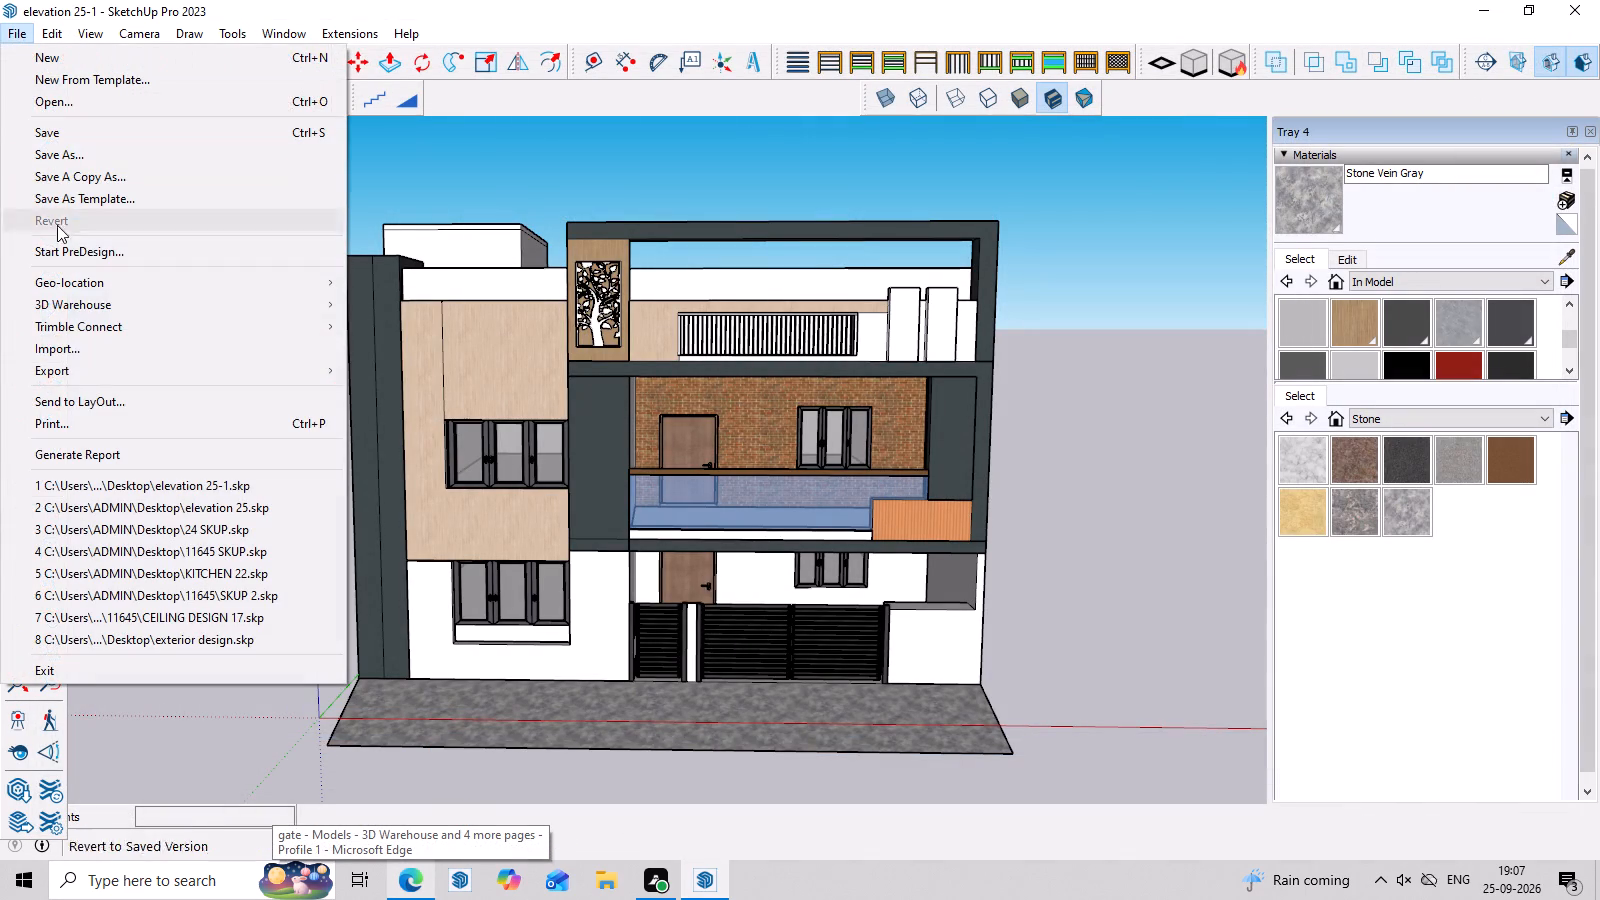
{"action": "left_click", "coordinate": [103, 368]}
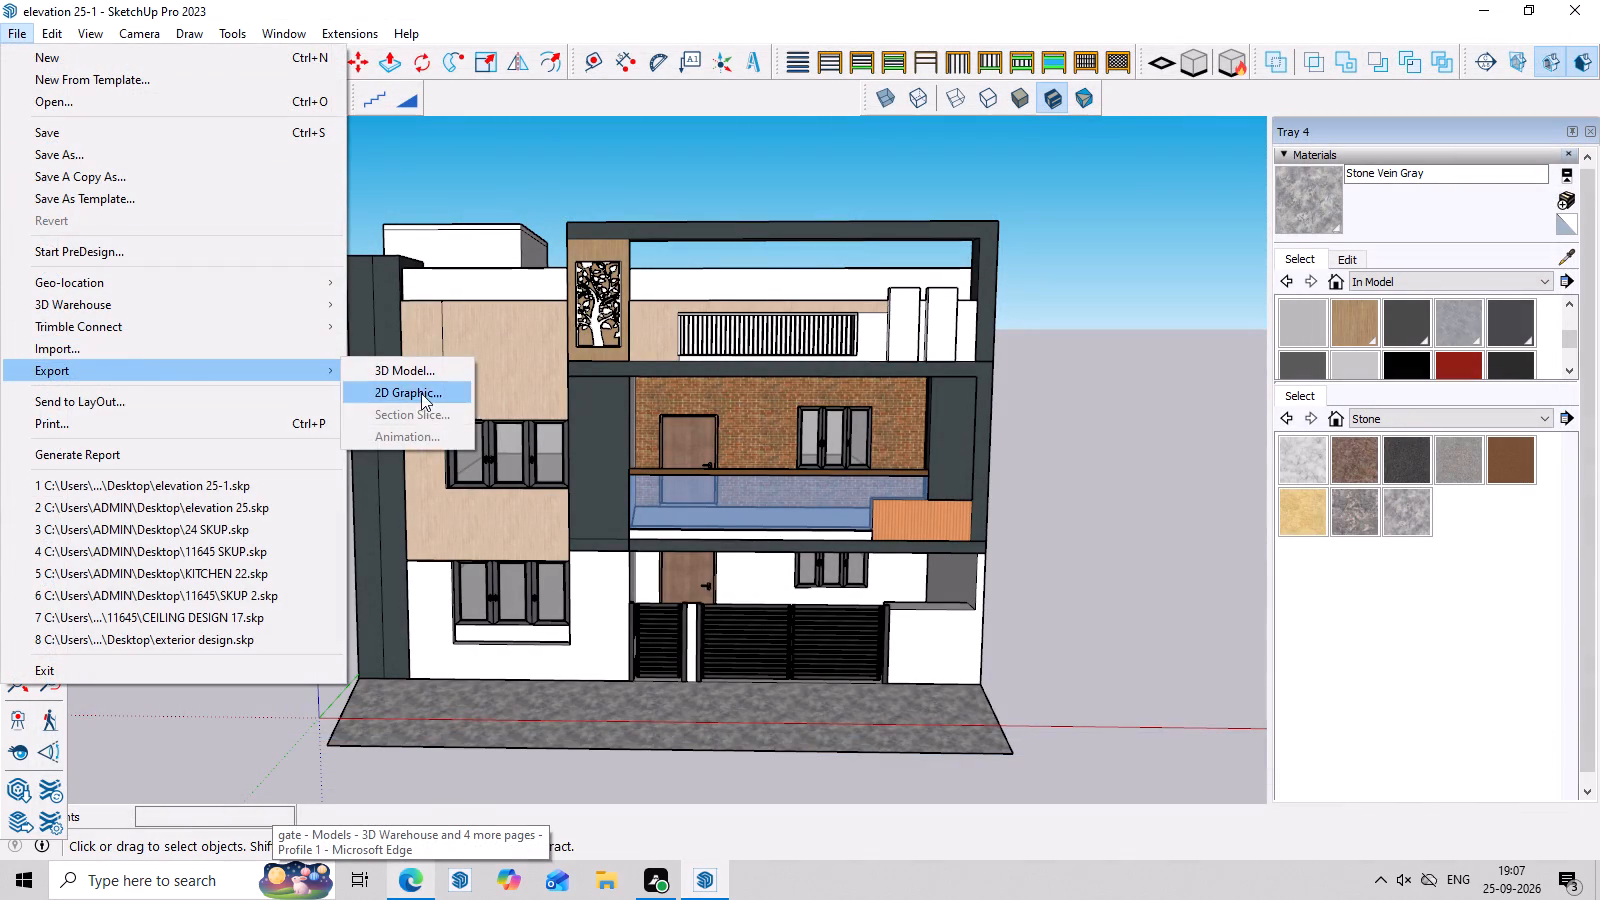
{"action": "left_click", "coordinate": [421, 393]}
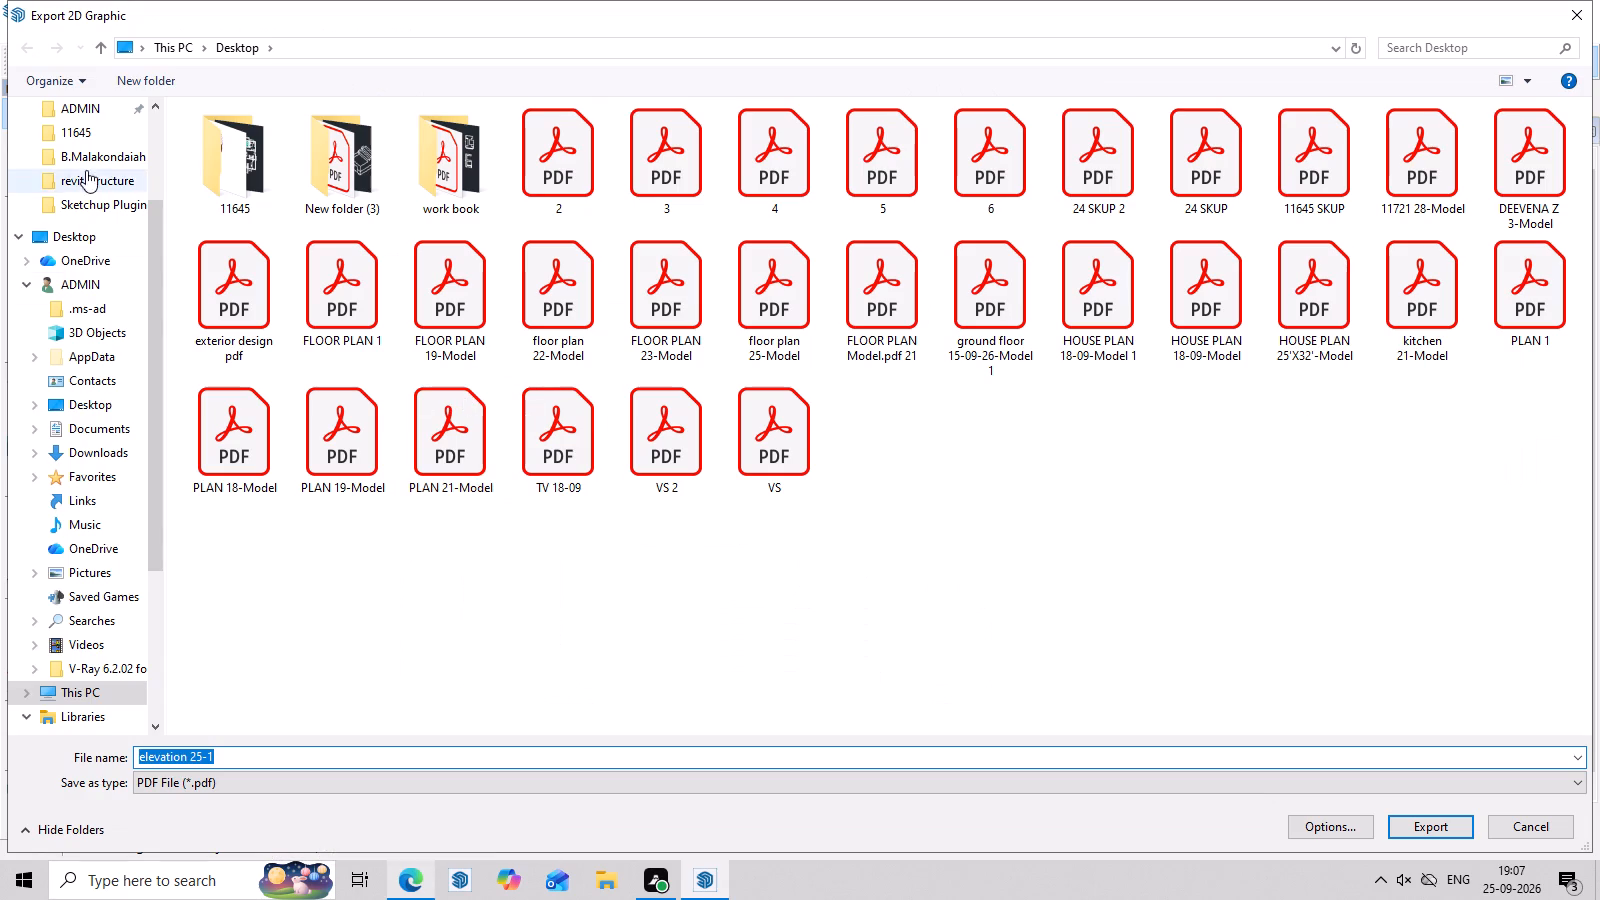
{"action": "scroll", "coordinate": [86, 150], "scroll_direction": "up", "scroll_amount": 8}
{"action": "left_click", "coordinate": [91, 147]}
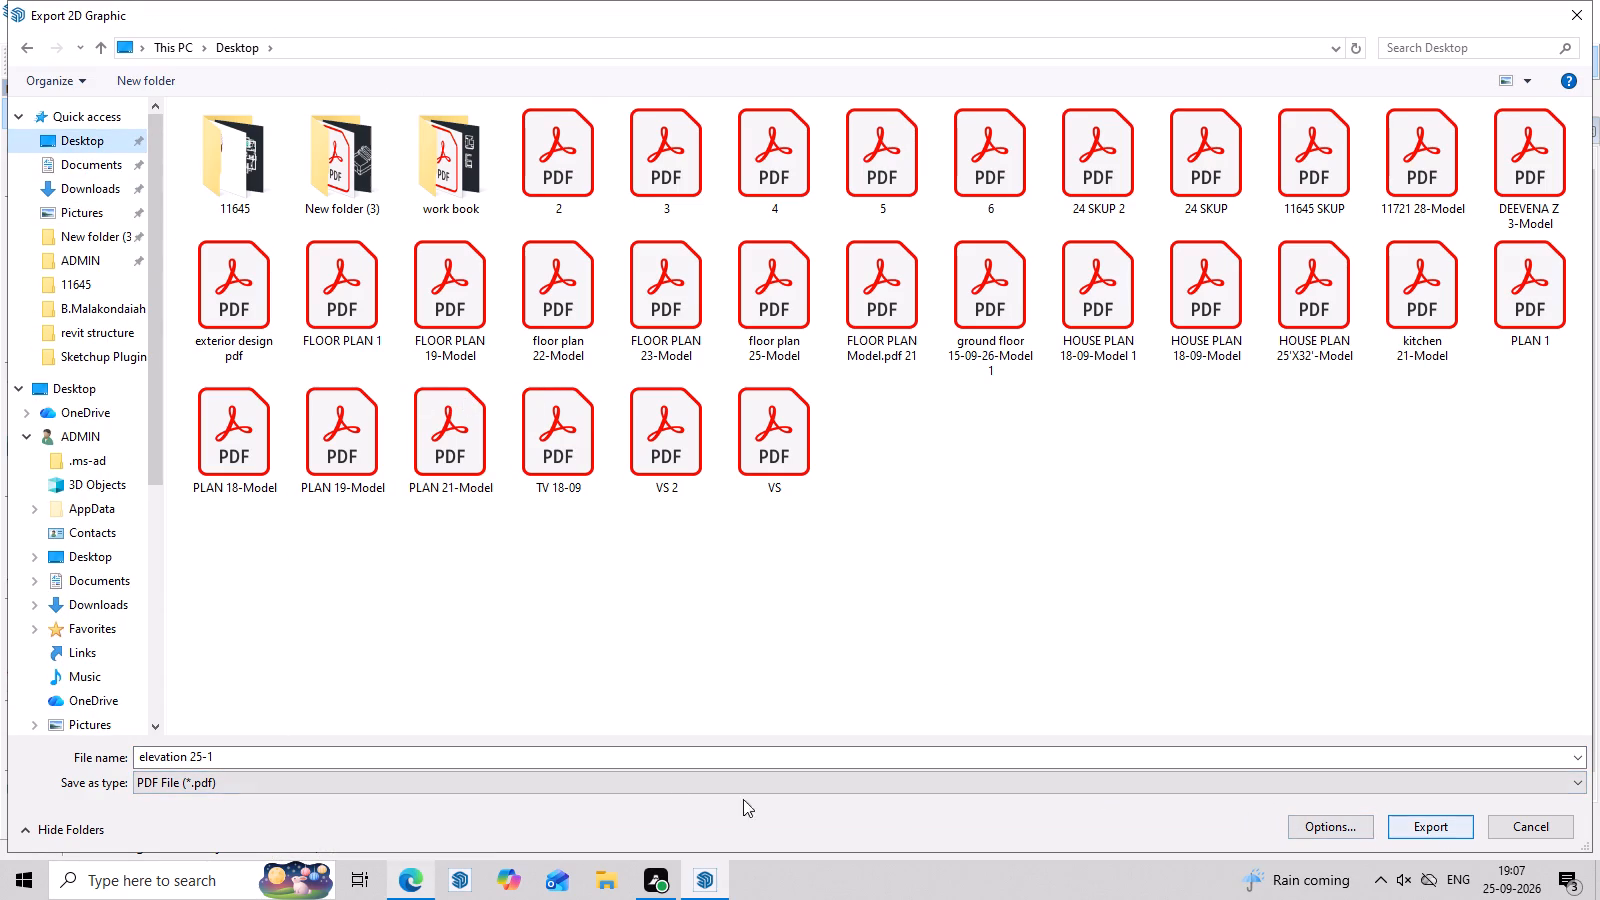
{"action": "left_click", "coordinate": [1423, 830]}
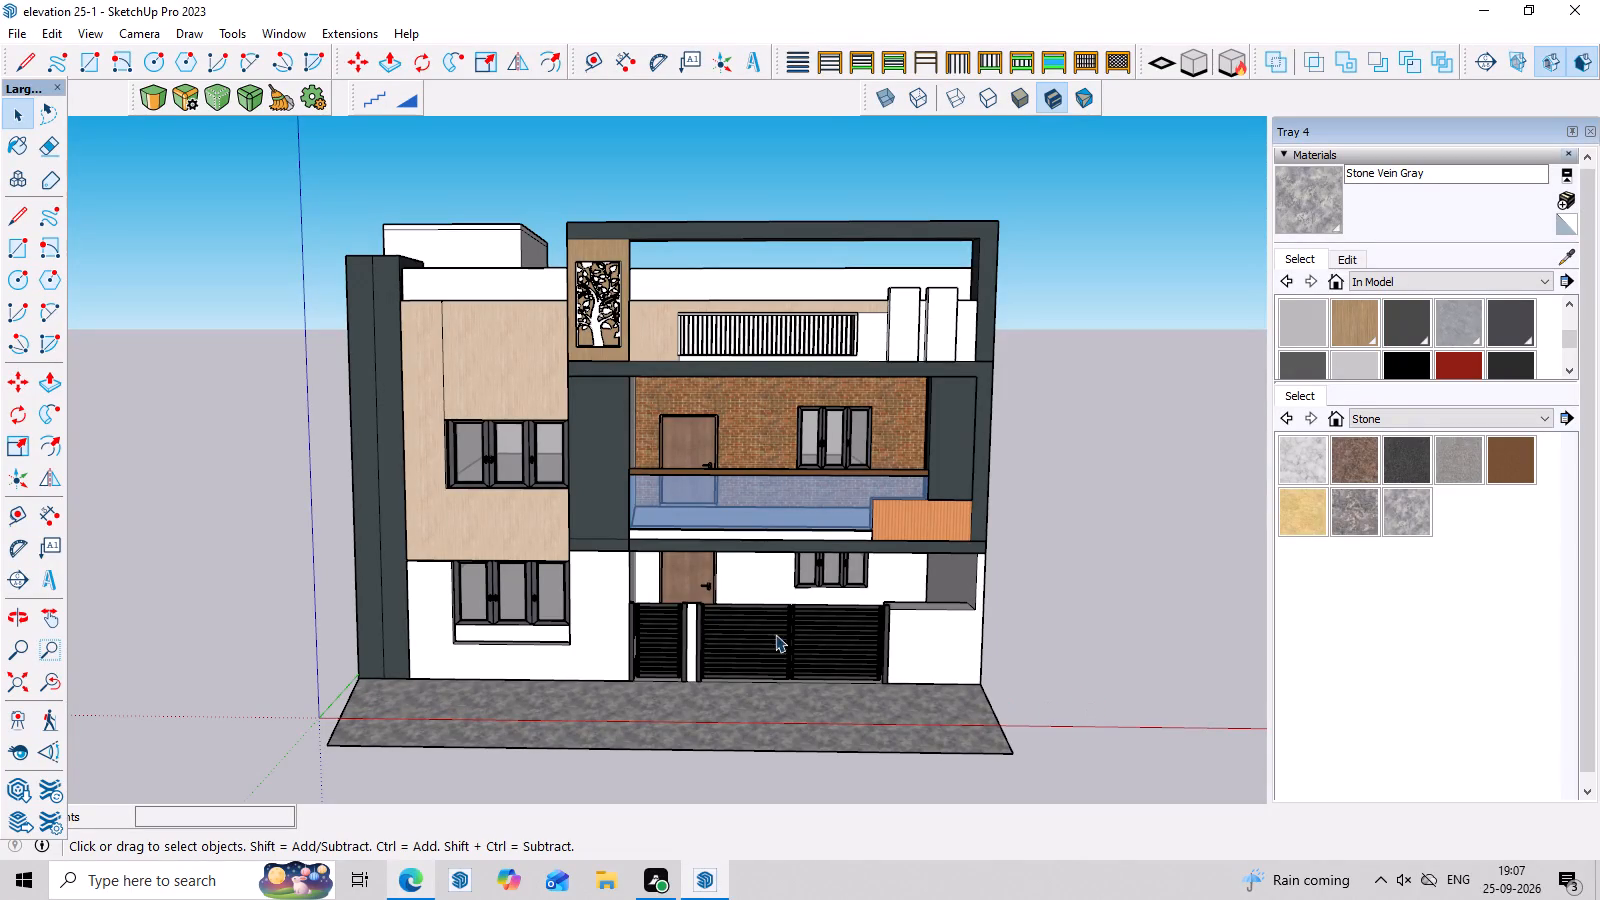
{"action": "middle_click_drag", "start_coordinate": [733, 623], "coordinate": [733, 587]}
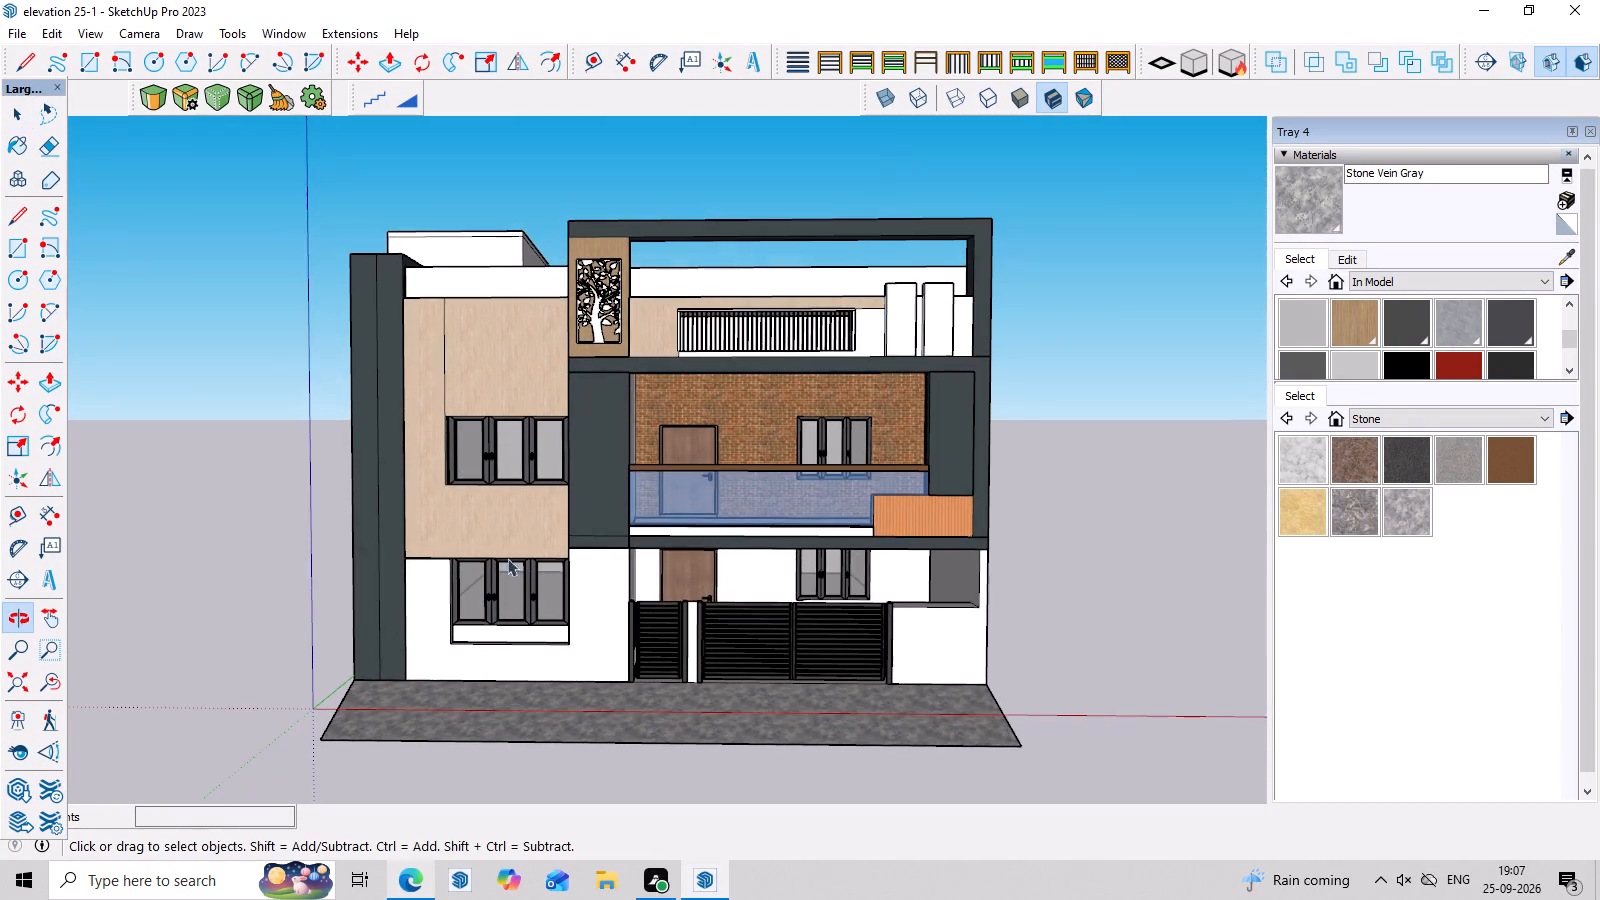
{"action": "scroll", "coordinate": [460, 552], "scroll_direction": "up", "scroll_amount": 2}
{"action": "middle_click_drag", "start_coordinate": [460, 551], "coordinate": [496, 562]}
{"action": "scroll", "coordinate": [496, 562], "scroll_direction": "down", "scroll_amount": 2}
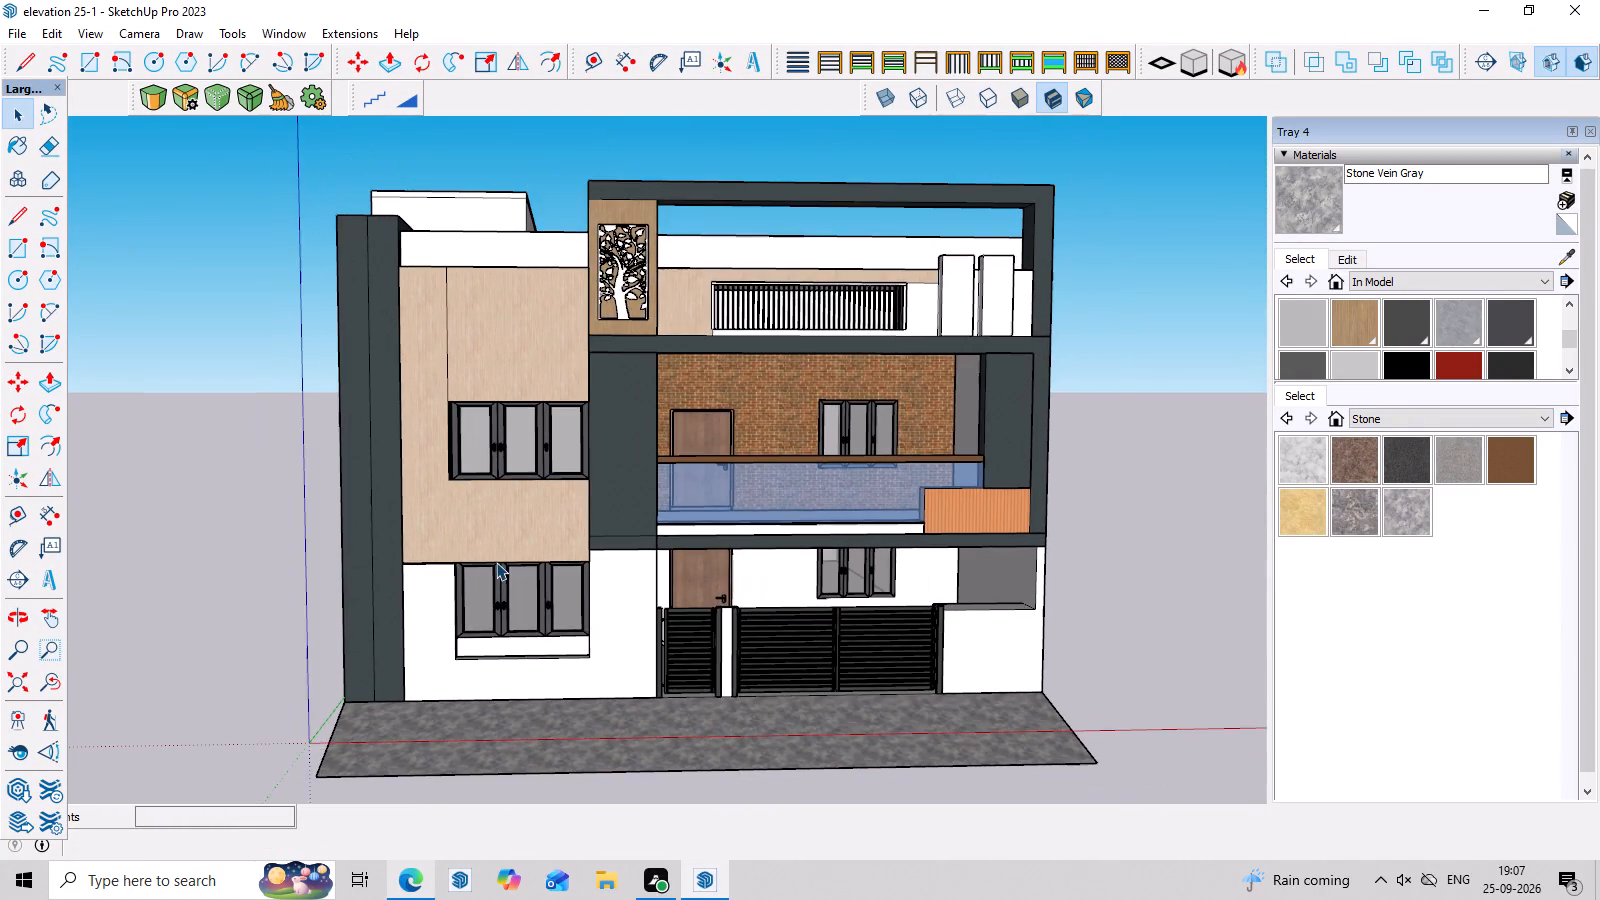
Examine the finished front elevation from several angles and frame the whole house with its stone apron.
{"action": "scroll", "coordinate": [496, 562], "scroll_direction": "down", "scroll_amount": 1}
{"action": "middle_click_drag", "start_coordinate": [866, 611], "coordinate": [873, 581]}
{"action": "scroll", "coordinate": [944, 575], "scroll_direction": "up", "scroll_amount": 4}
{"action": "middle_click_drag", "start_coordinate": [946, 581], "coordinate": [954, 599]}
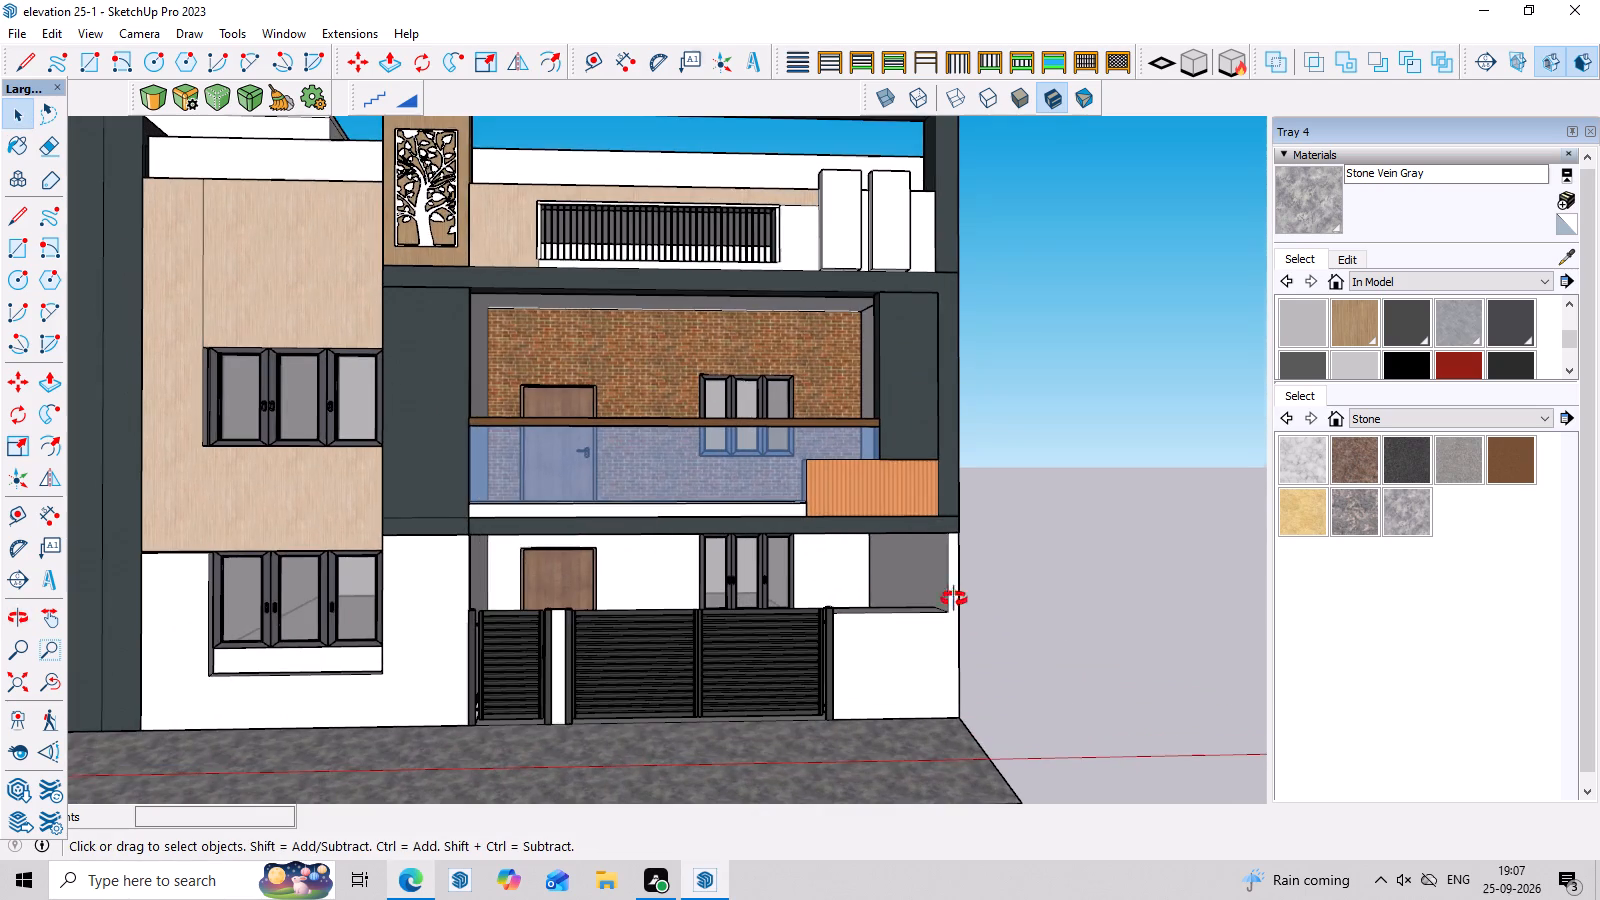
{"action": "middle_click_drag", "start_coordinate": [954, 599], "coordinate": [967, 643]}
{"action": "scroll", "coordinate": [925, 628], "scroll_direction": "down", "scroll_amount": 7}
{"action": "middle_click_drag", "start_coordinate": [956, 609], "coordinate": [926, 532]}
{"action": "scroll", "coordinate": [926, 532], "scroll_direction": "up", "scroll_amount": 3}
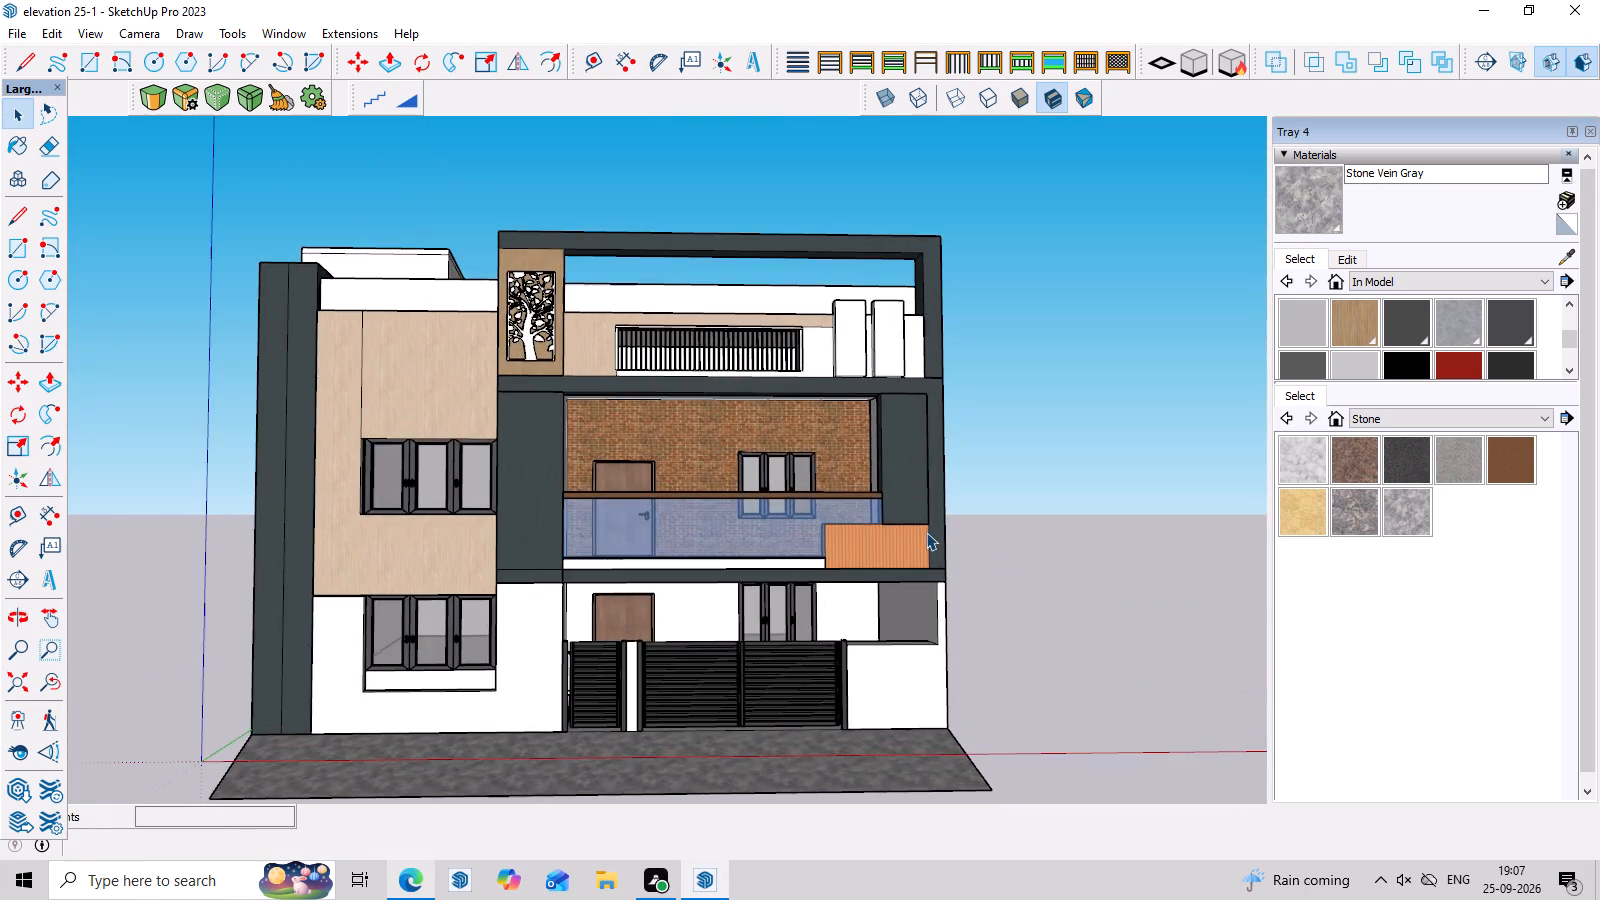
{"action": "middle_click_drag", "start_coordinate": [954, 566], "coordinate": [960, 605]}
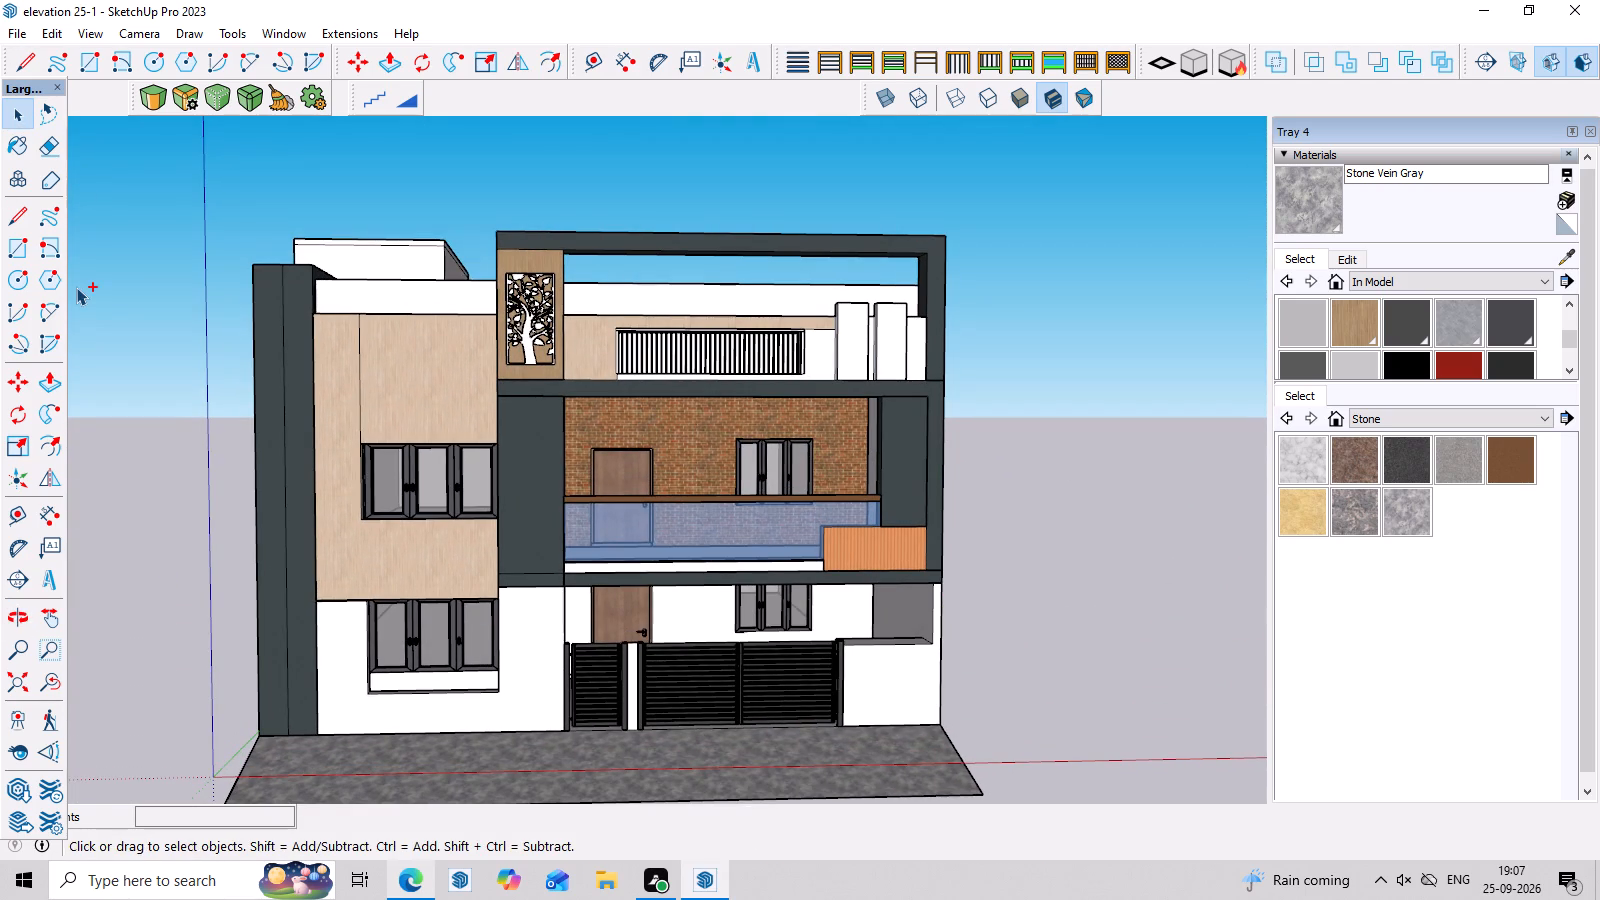
Save the elevation model under its existing name.
{"action": "key", "text": "ctrl+s"}
{"action": "left_click", "coordinate": [20, 36]}
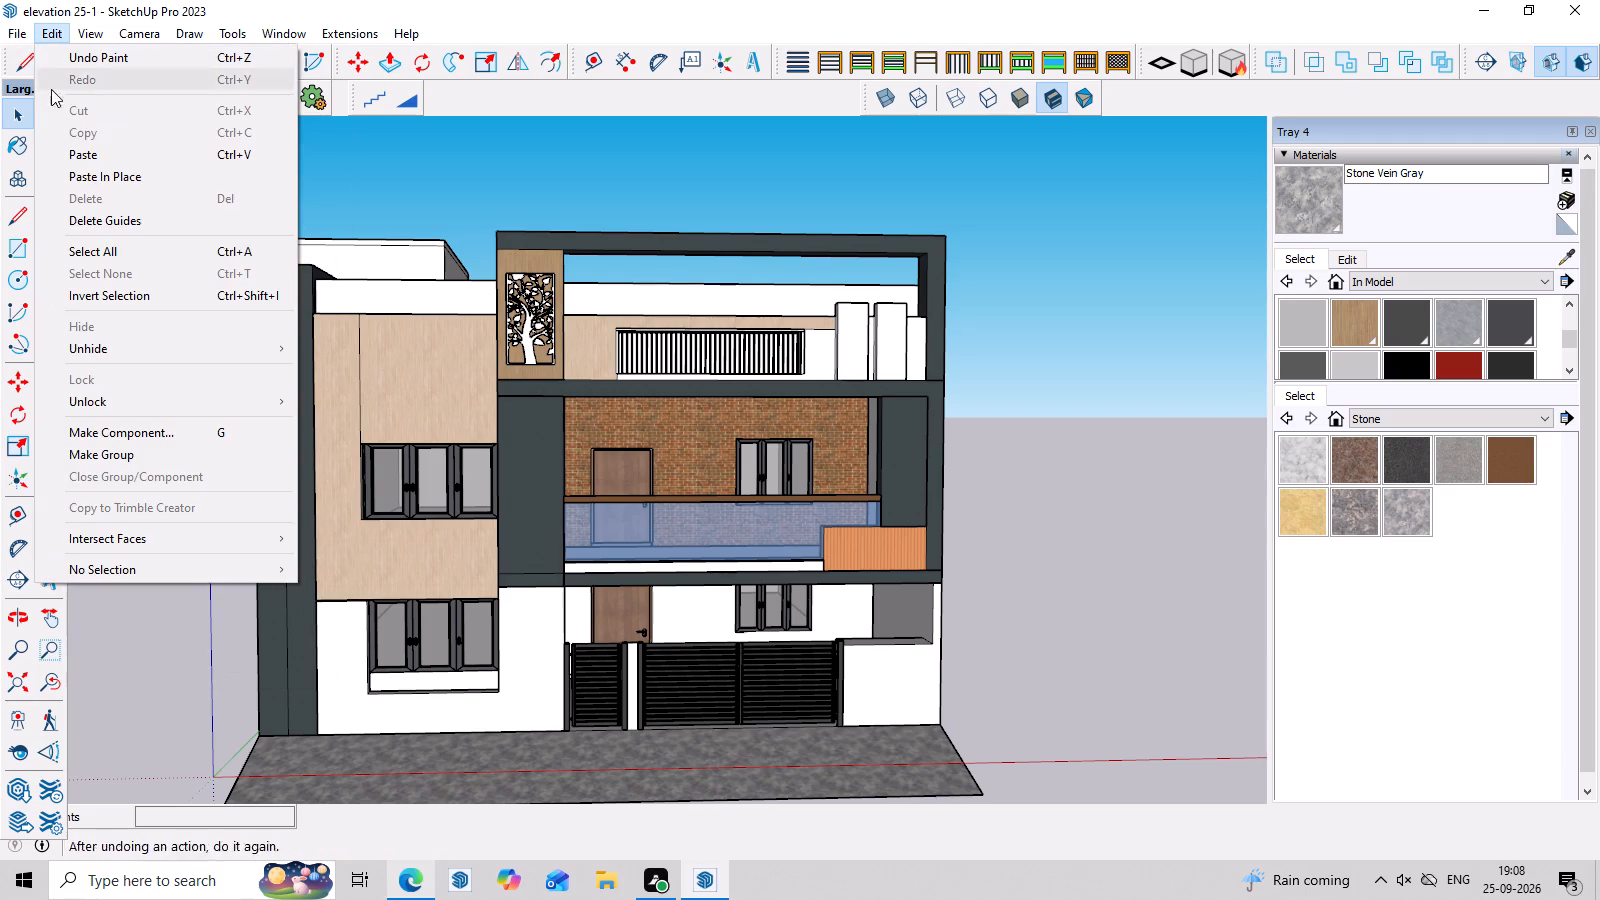
{"action": "double_click", "coordinate": [17, 40]}
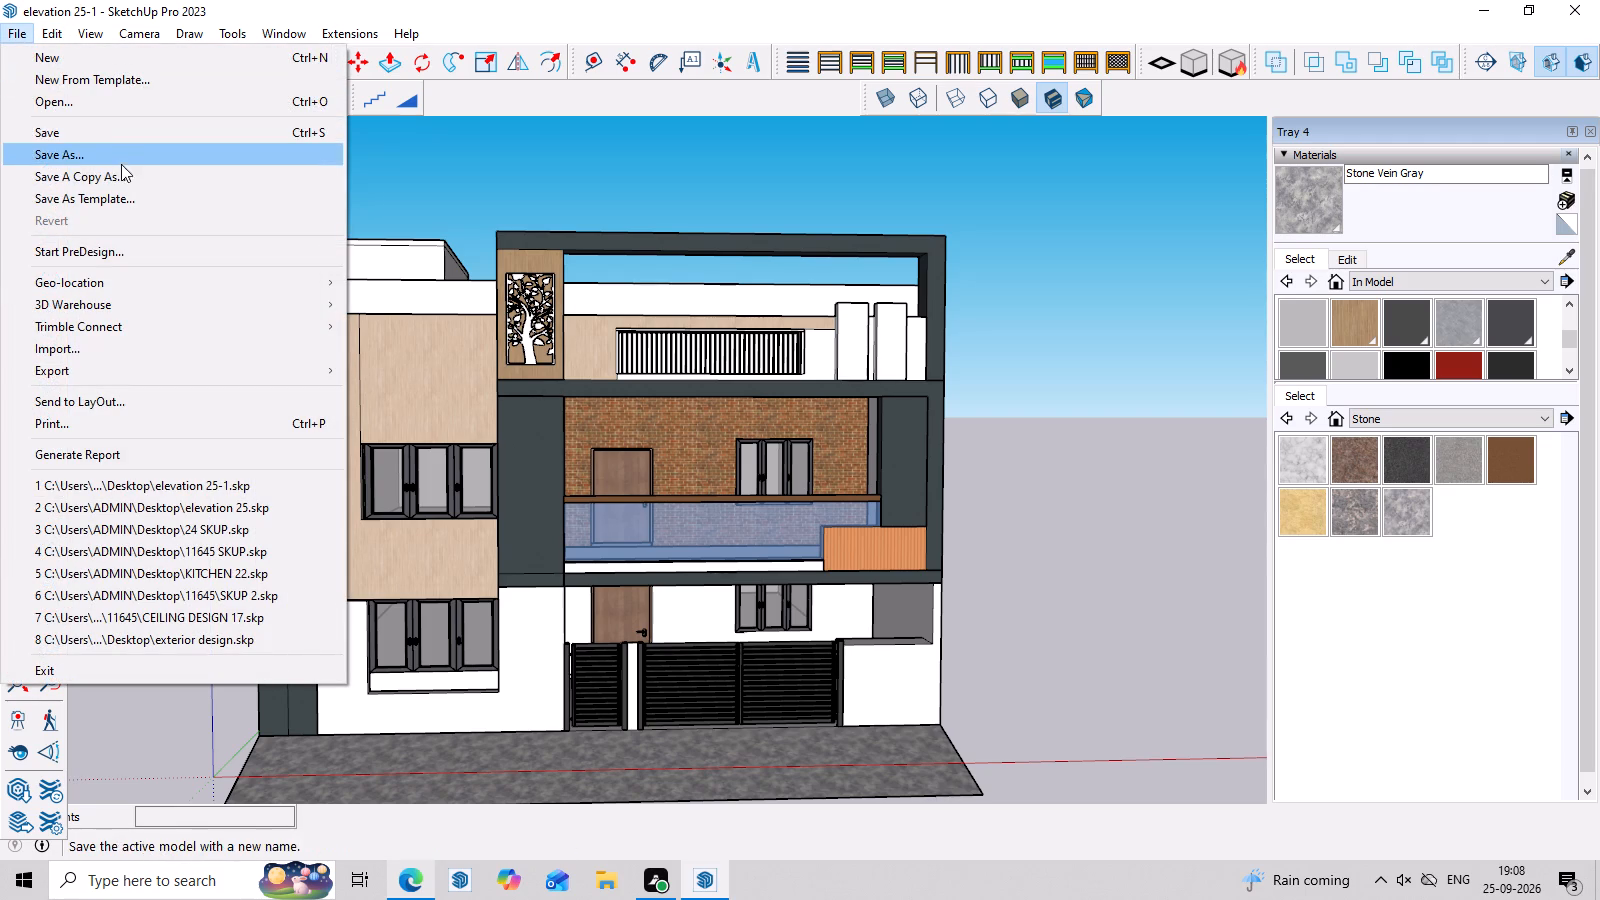
{"action": "left_click", "coordinate": [121, 138]}
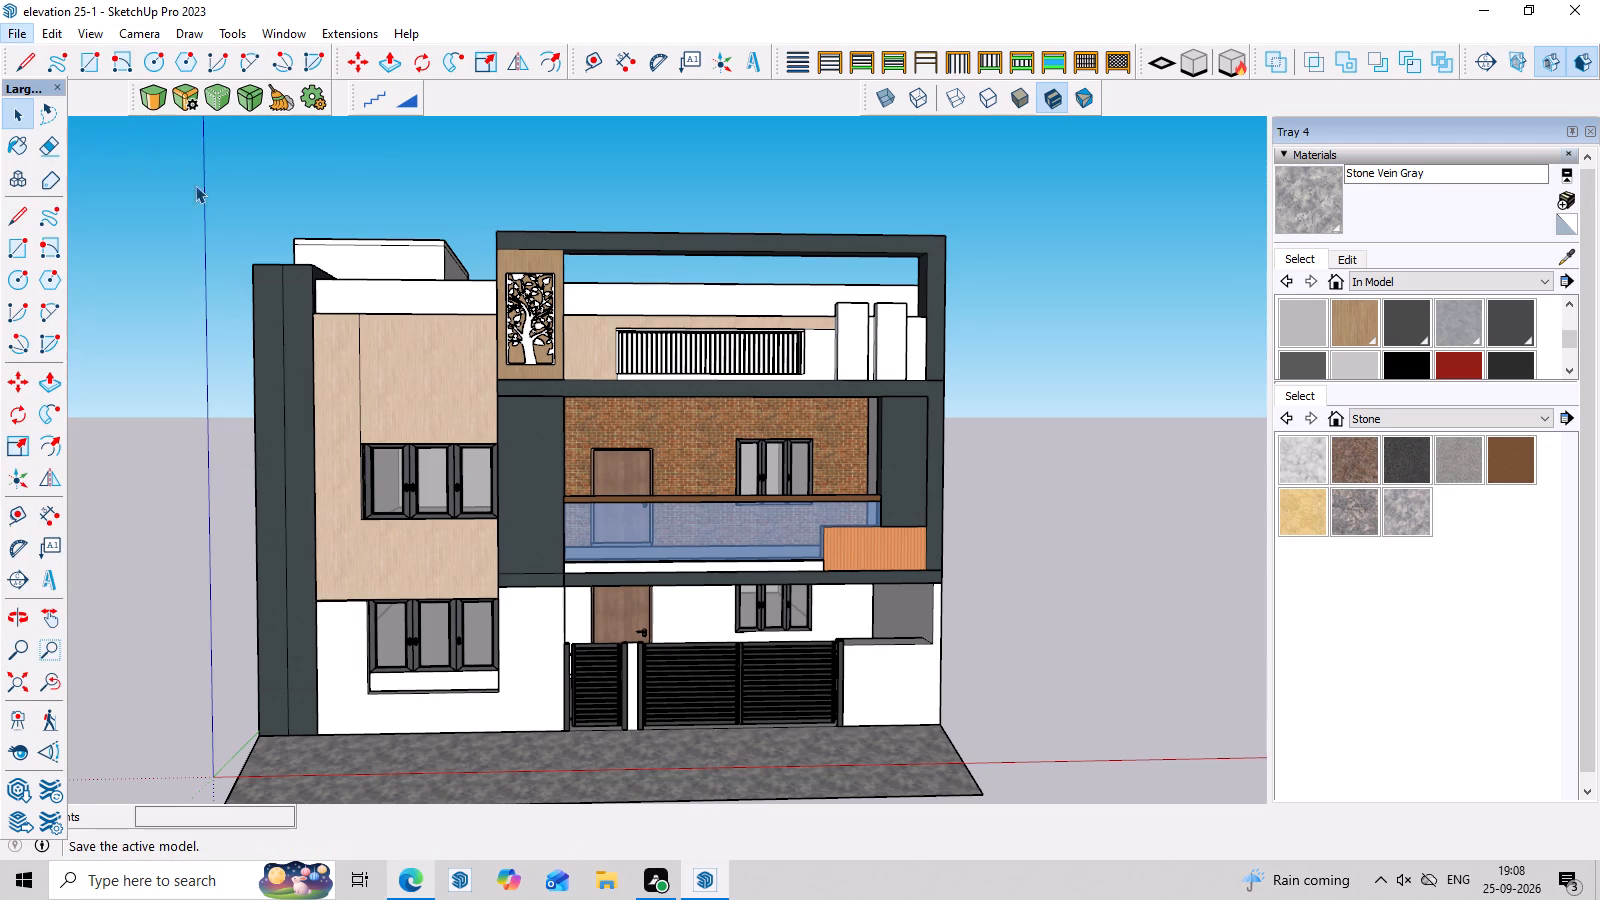
Start a new model from the Simple template in inches.
{"action": "left_click", "coordinate": [16, 33]}
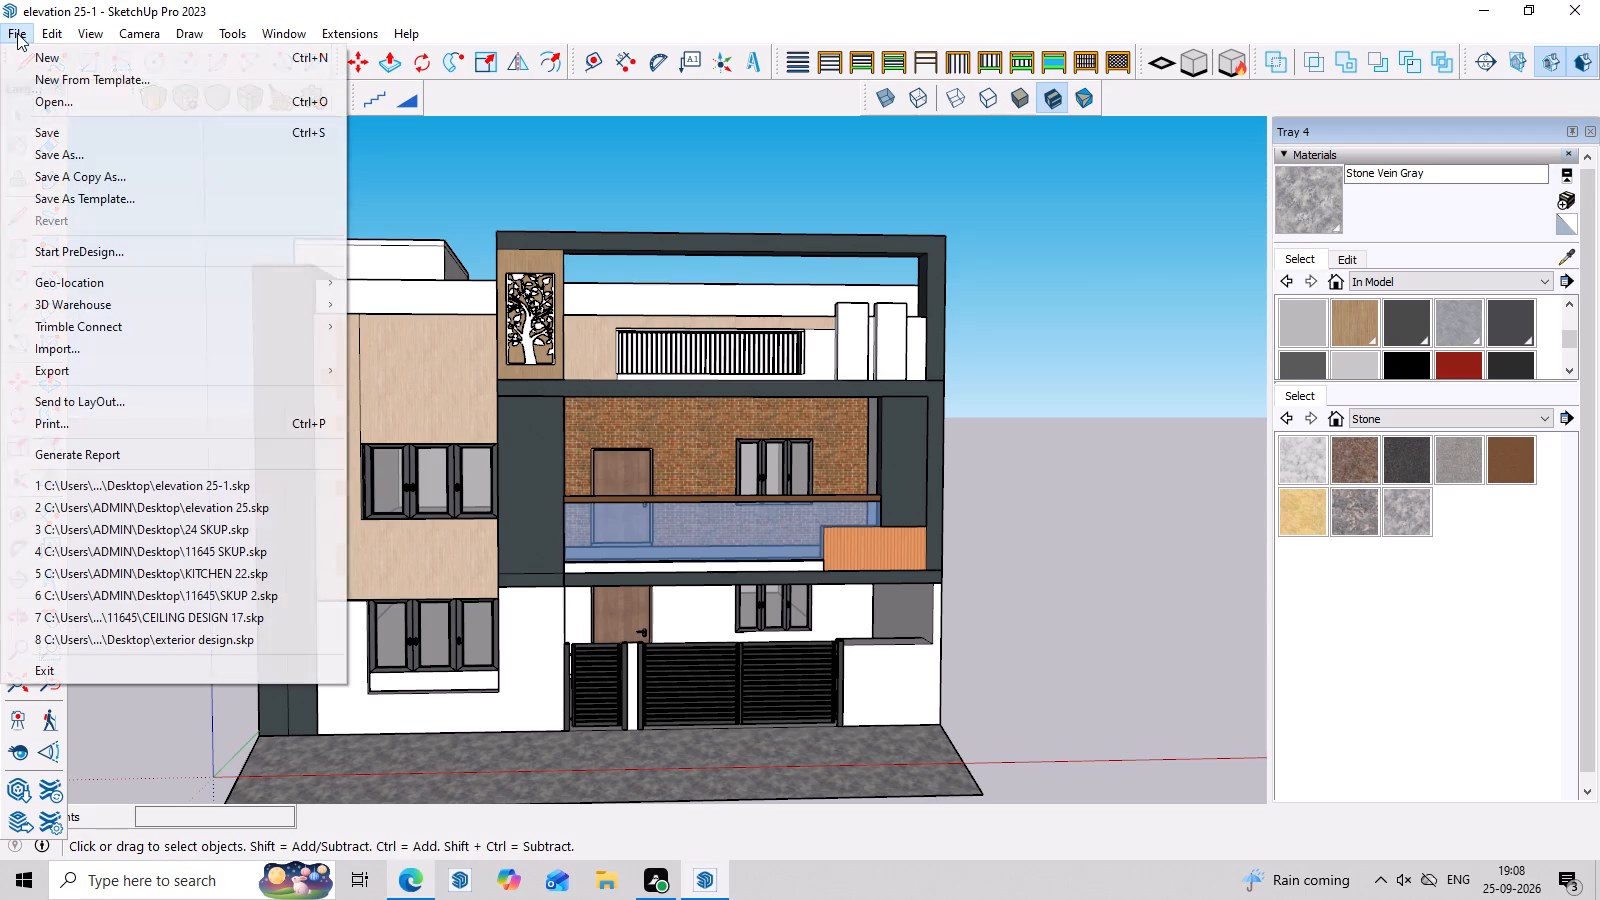
{"action": "left_click", "coordinate": [78, 83]}
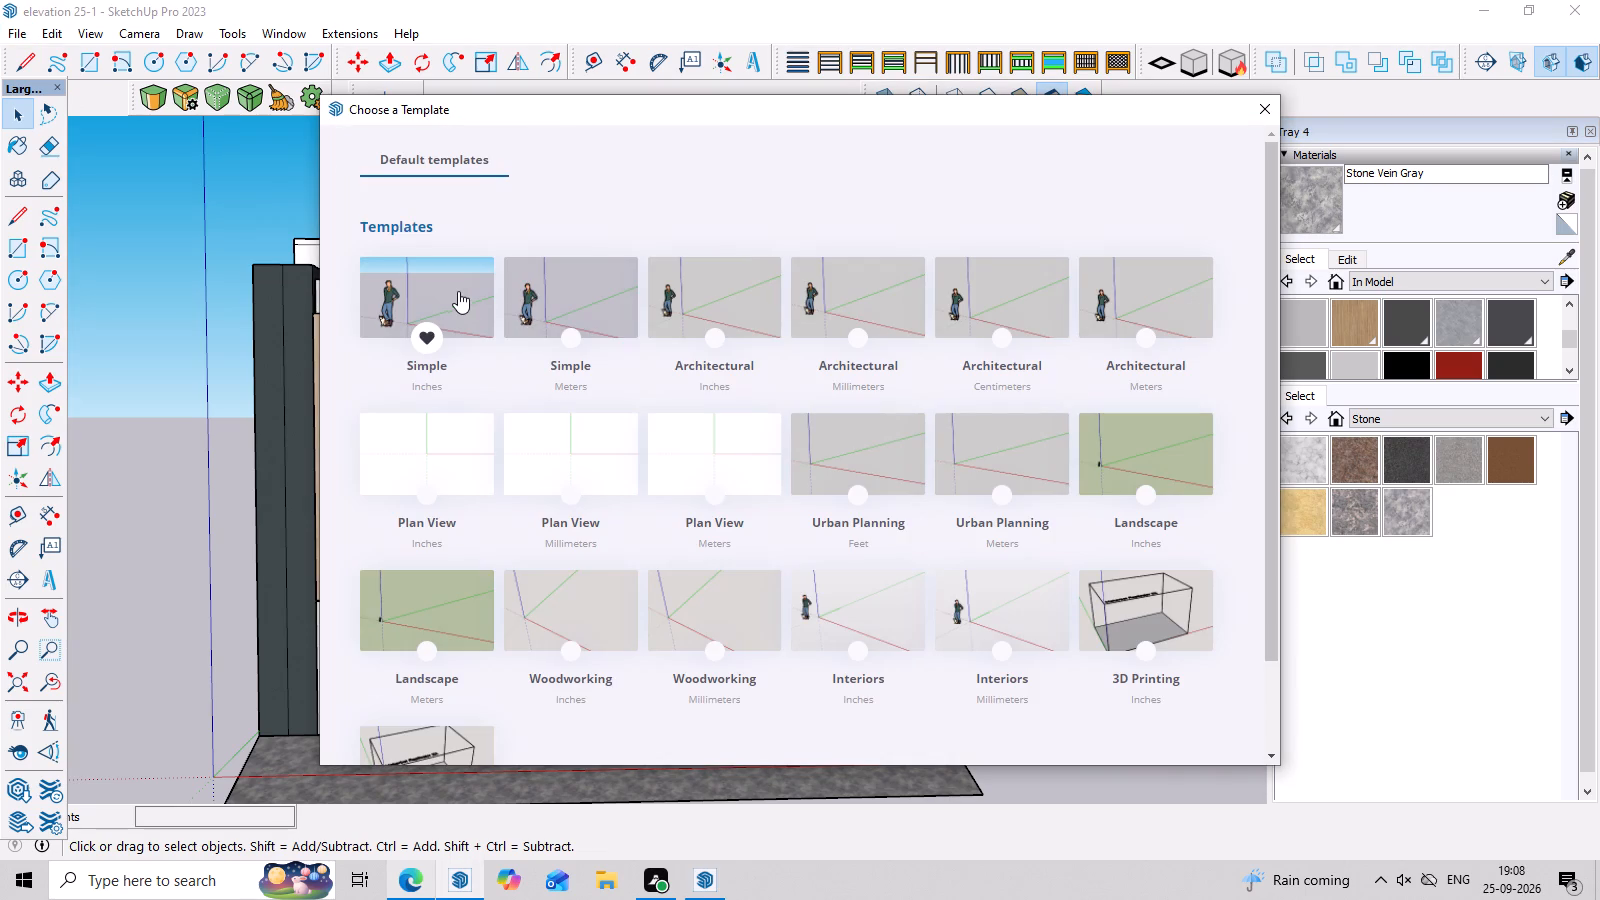
{"action": "left_click", "coordinate": [452, 291]}
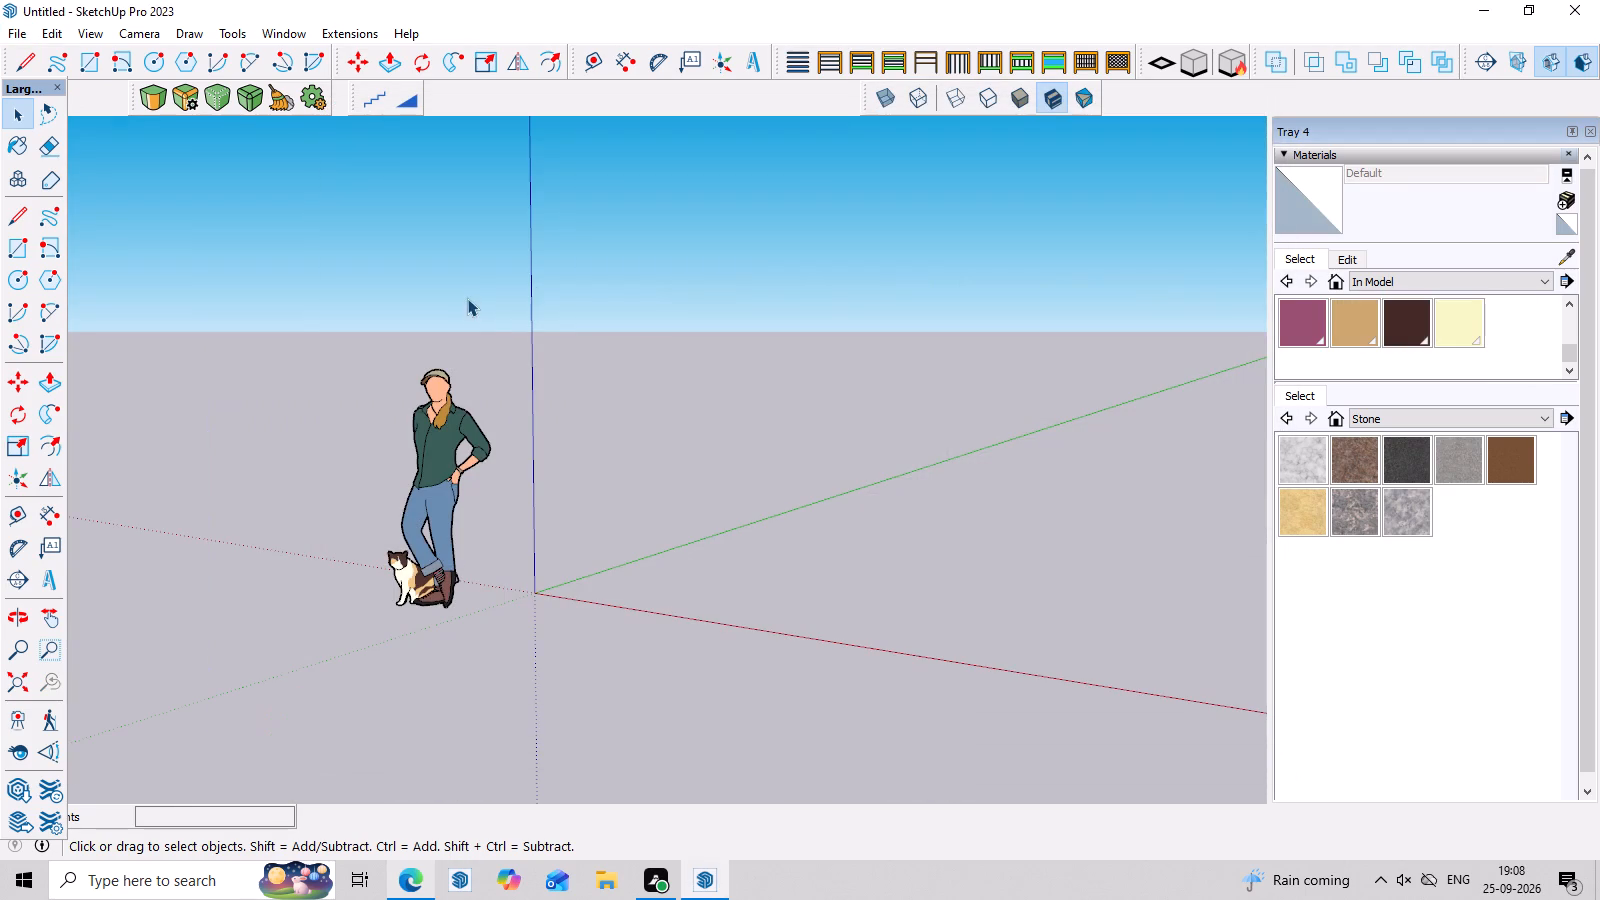
Delete the default person and cat figure from the new model.
{"action": "left_click_drag", "start_coordinate": [539, 338], "coordinate": [335, 572]}
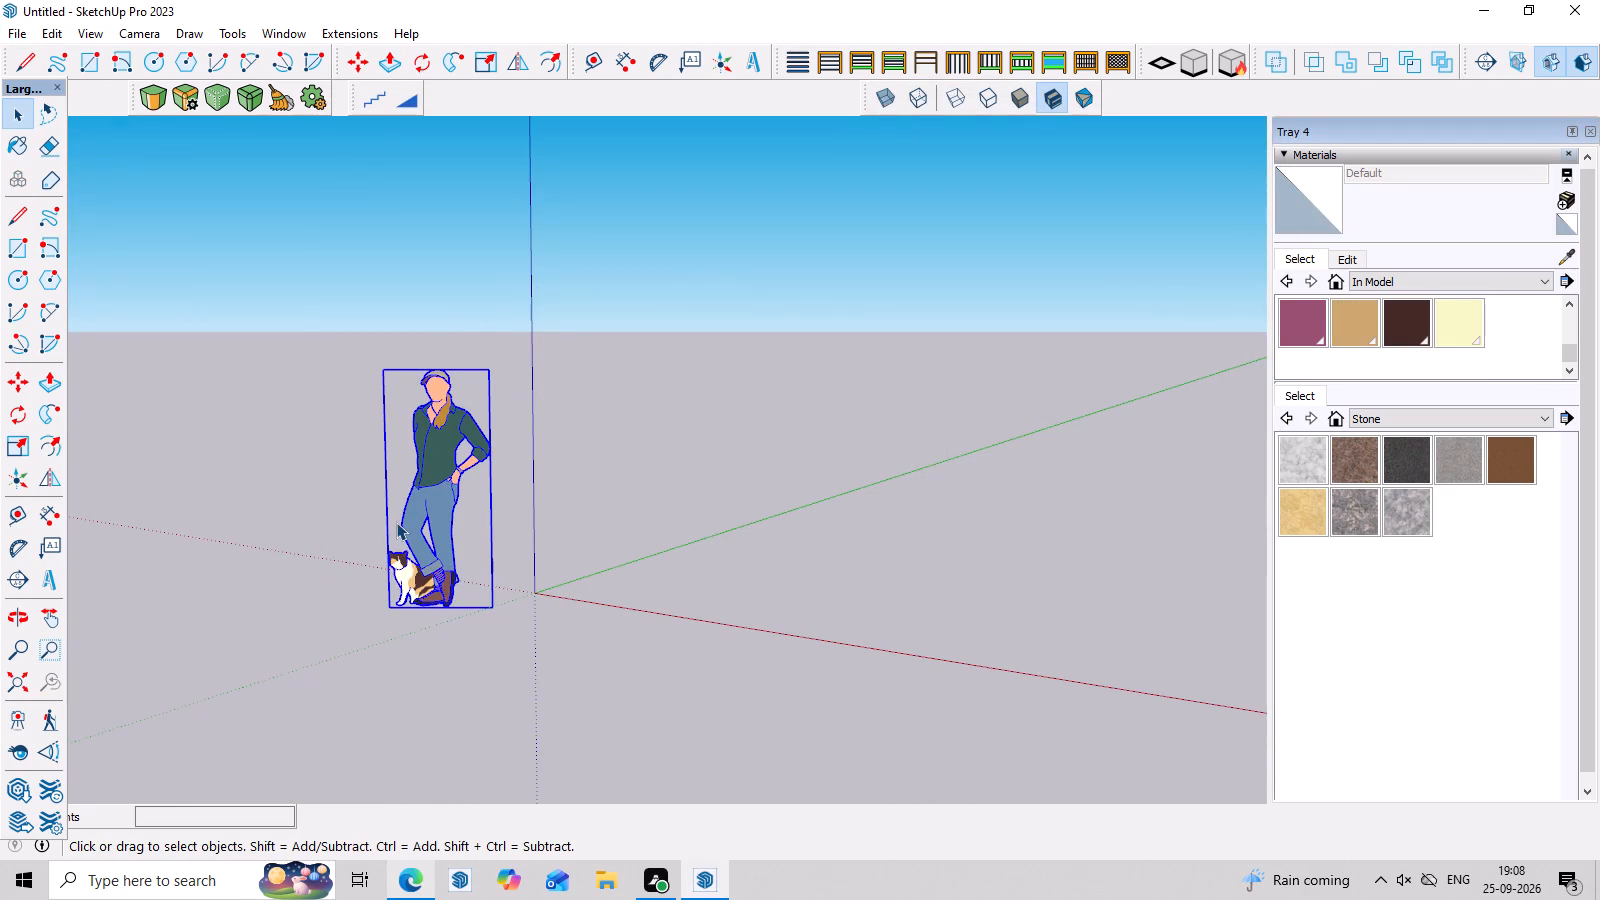
{"action": "key", "text": "Delete"}
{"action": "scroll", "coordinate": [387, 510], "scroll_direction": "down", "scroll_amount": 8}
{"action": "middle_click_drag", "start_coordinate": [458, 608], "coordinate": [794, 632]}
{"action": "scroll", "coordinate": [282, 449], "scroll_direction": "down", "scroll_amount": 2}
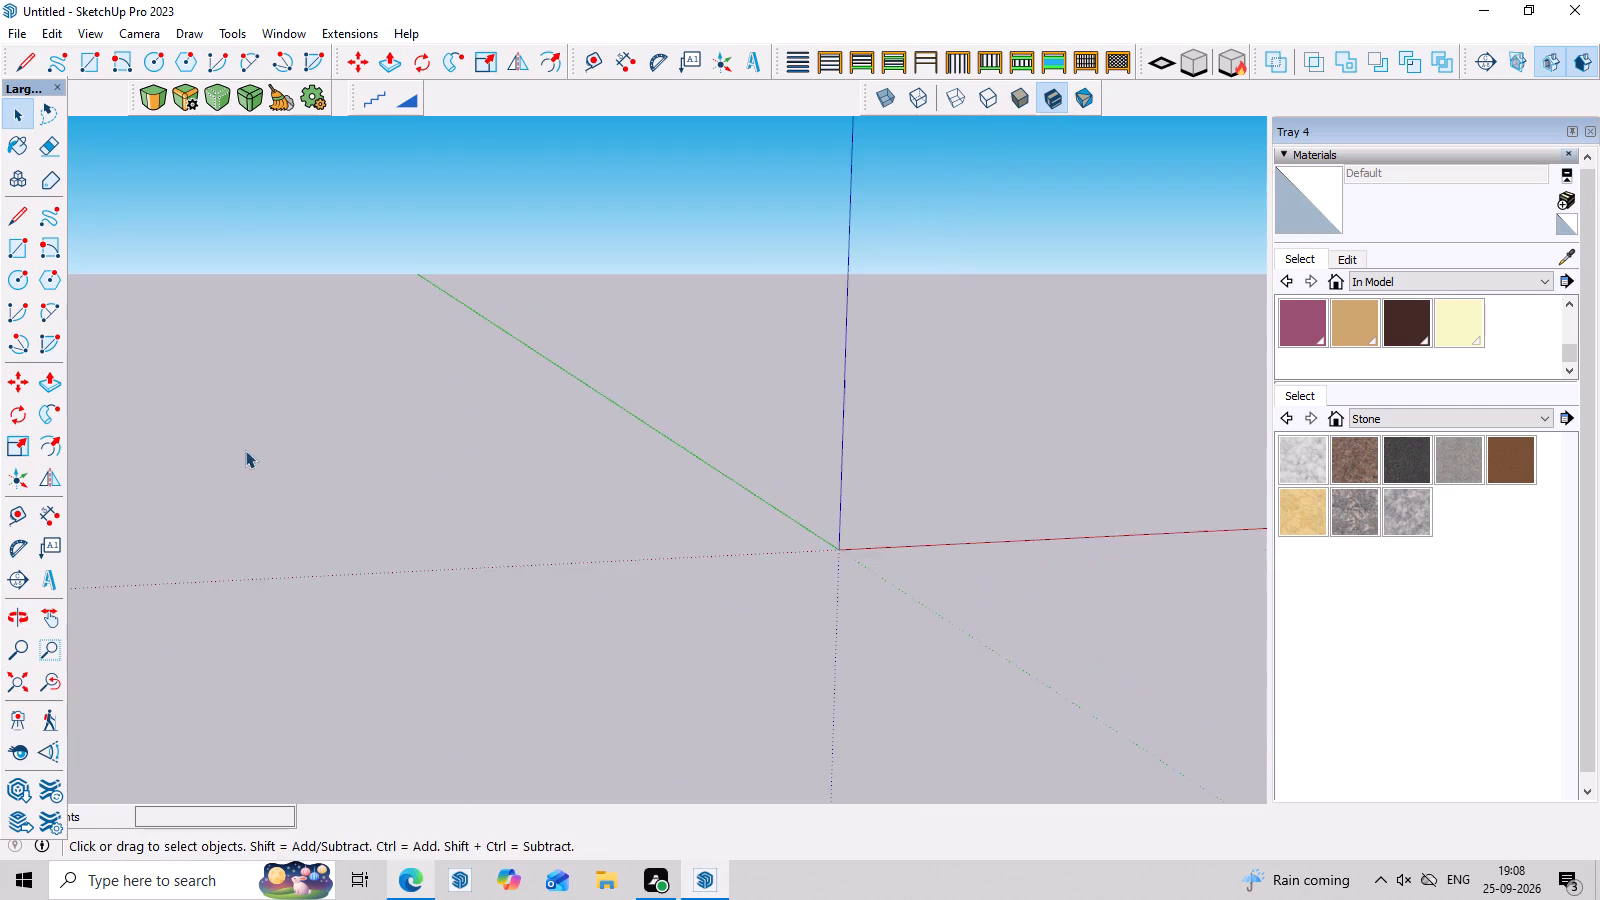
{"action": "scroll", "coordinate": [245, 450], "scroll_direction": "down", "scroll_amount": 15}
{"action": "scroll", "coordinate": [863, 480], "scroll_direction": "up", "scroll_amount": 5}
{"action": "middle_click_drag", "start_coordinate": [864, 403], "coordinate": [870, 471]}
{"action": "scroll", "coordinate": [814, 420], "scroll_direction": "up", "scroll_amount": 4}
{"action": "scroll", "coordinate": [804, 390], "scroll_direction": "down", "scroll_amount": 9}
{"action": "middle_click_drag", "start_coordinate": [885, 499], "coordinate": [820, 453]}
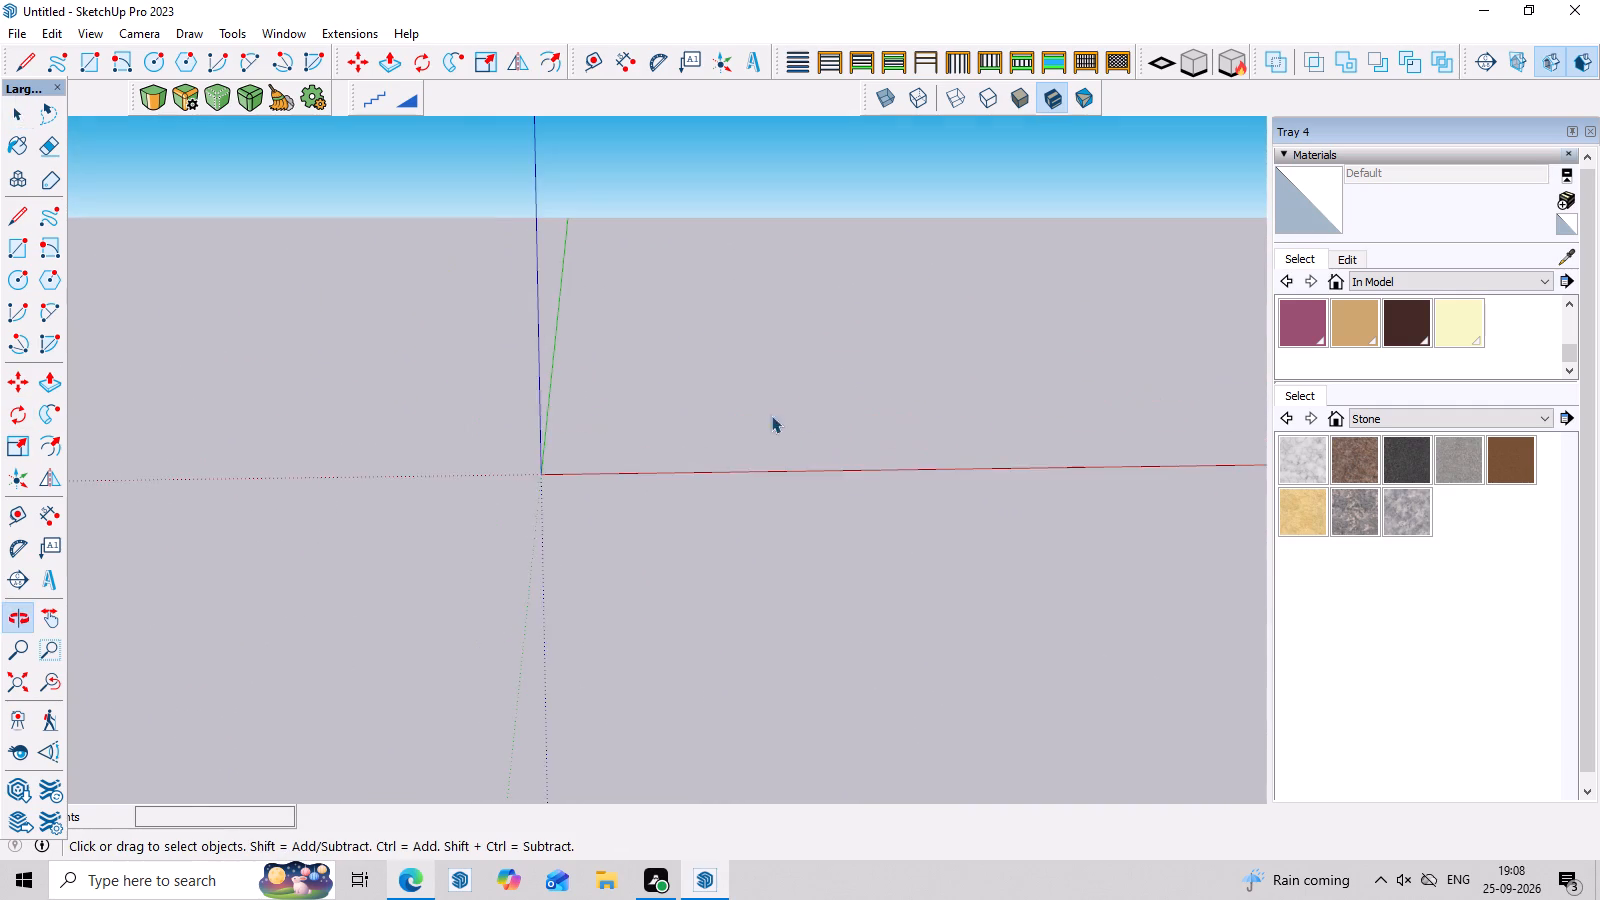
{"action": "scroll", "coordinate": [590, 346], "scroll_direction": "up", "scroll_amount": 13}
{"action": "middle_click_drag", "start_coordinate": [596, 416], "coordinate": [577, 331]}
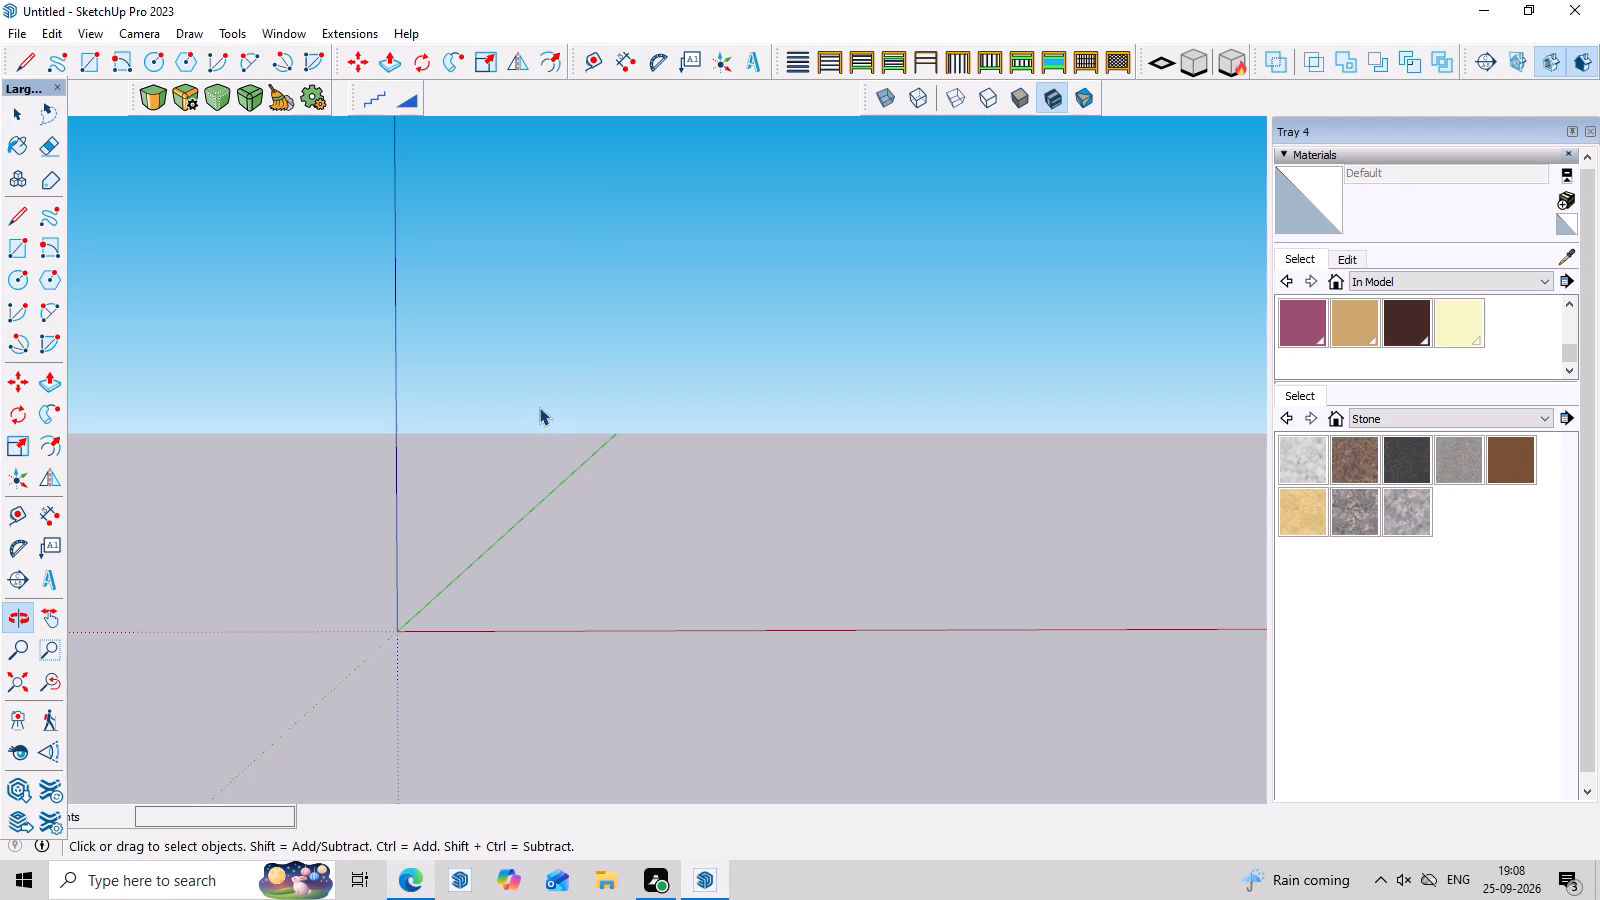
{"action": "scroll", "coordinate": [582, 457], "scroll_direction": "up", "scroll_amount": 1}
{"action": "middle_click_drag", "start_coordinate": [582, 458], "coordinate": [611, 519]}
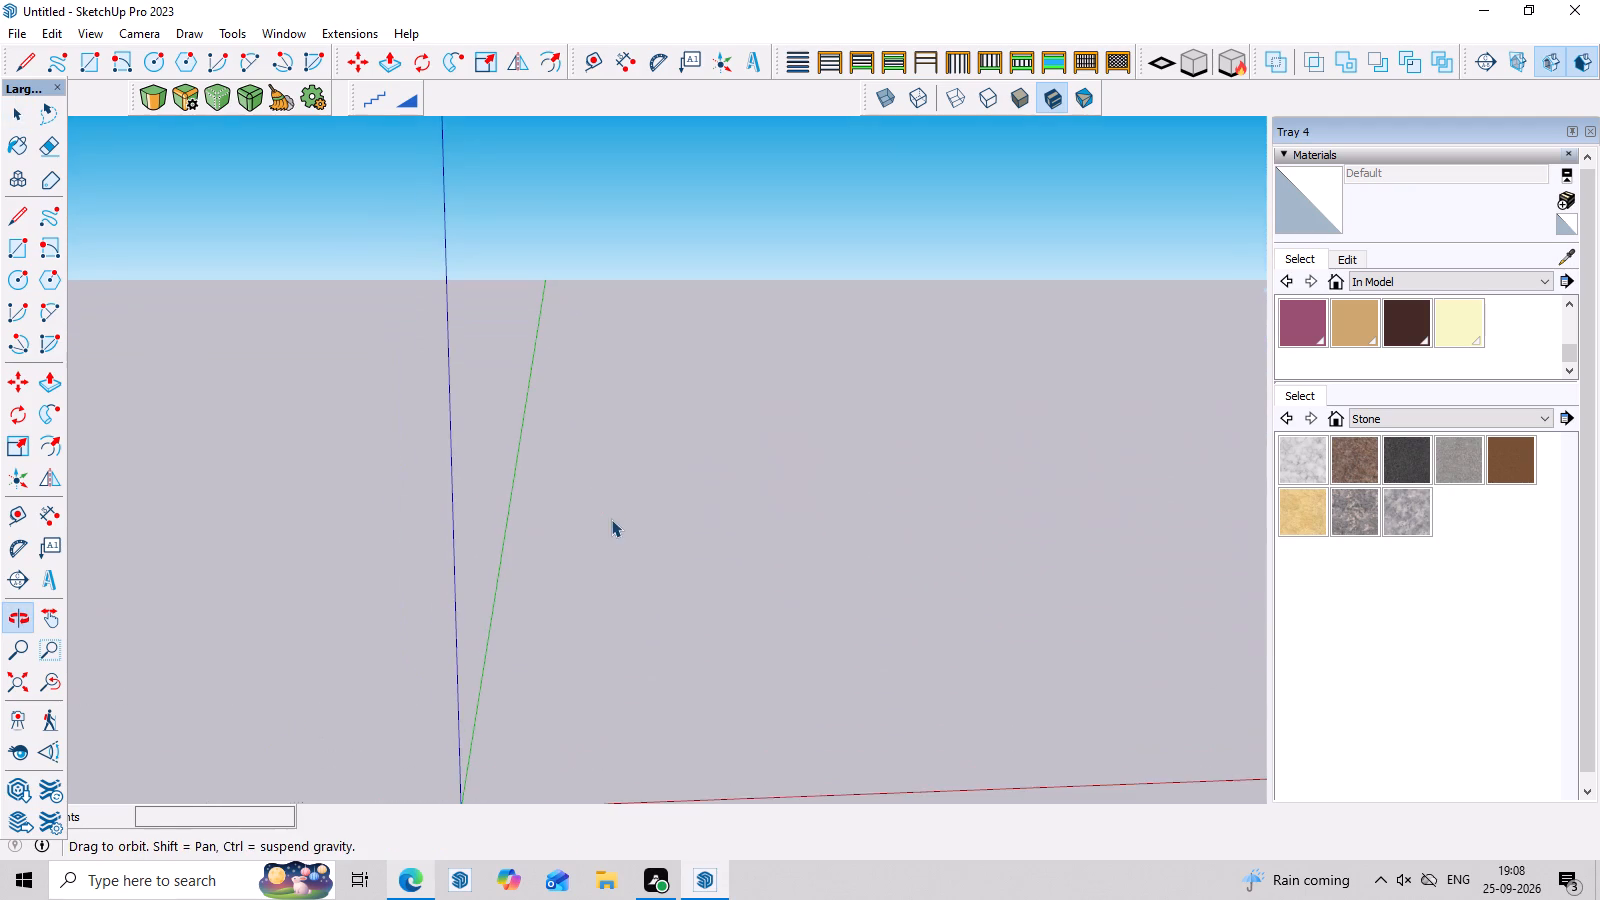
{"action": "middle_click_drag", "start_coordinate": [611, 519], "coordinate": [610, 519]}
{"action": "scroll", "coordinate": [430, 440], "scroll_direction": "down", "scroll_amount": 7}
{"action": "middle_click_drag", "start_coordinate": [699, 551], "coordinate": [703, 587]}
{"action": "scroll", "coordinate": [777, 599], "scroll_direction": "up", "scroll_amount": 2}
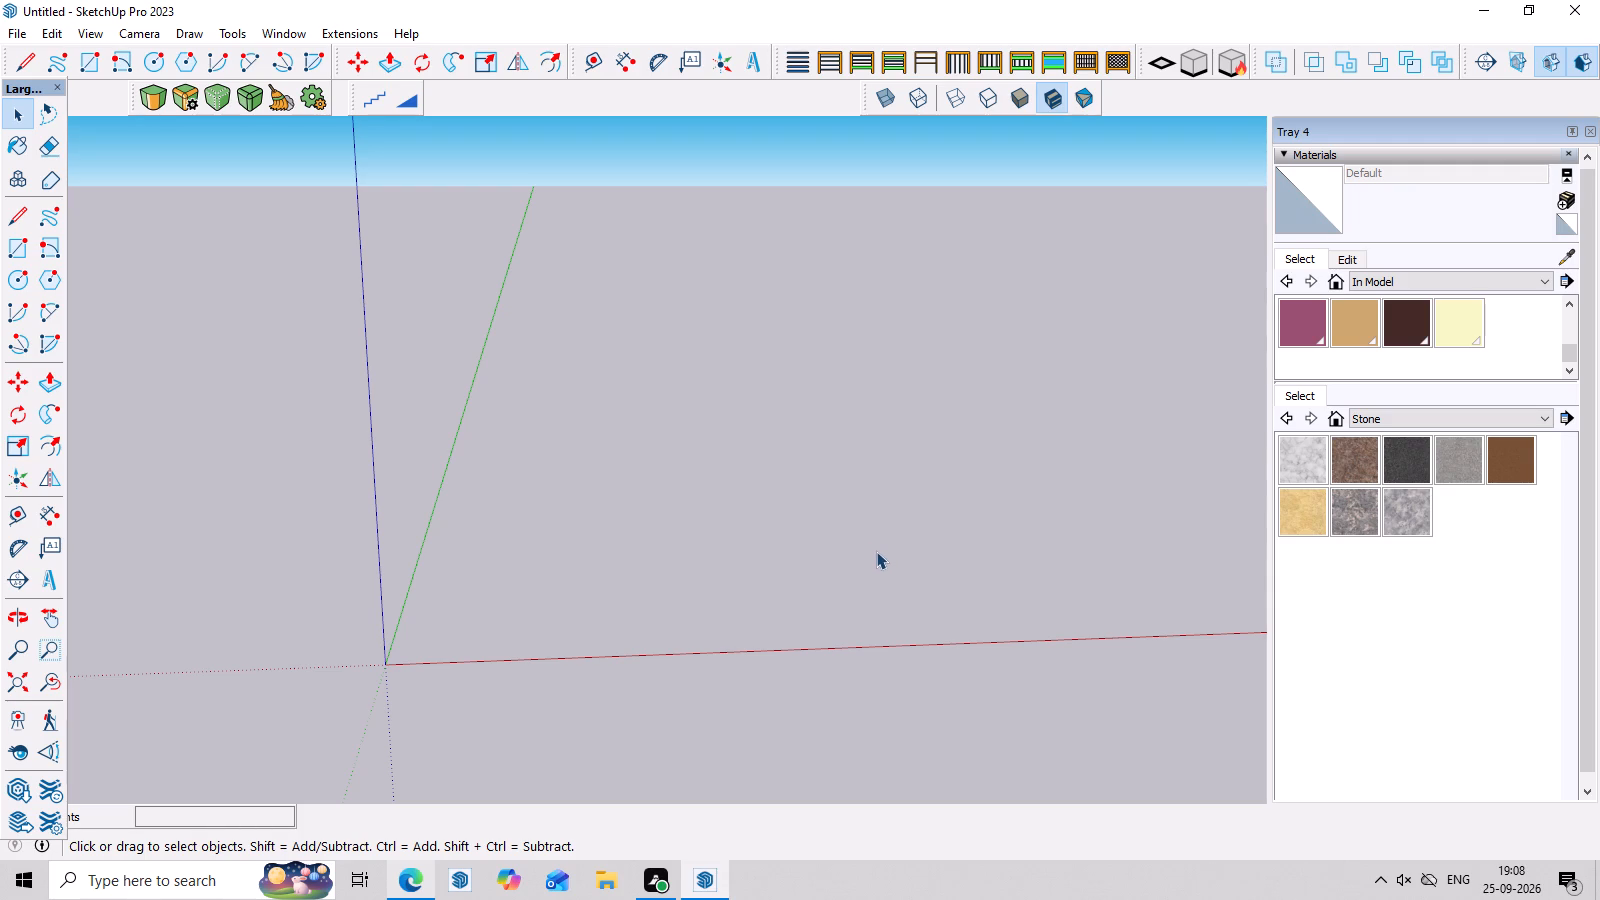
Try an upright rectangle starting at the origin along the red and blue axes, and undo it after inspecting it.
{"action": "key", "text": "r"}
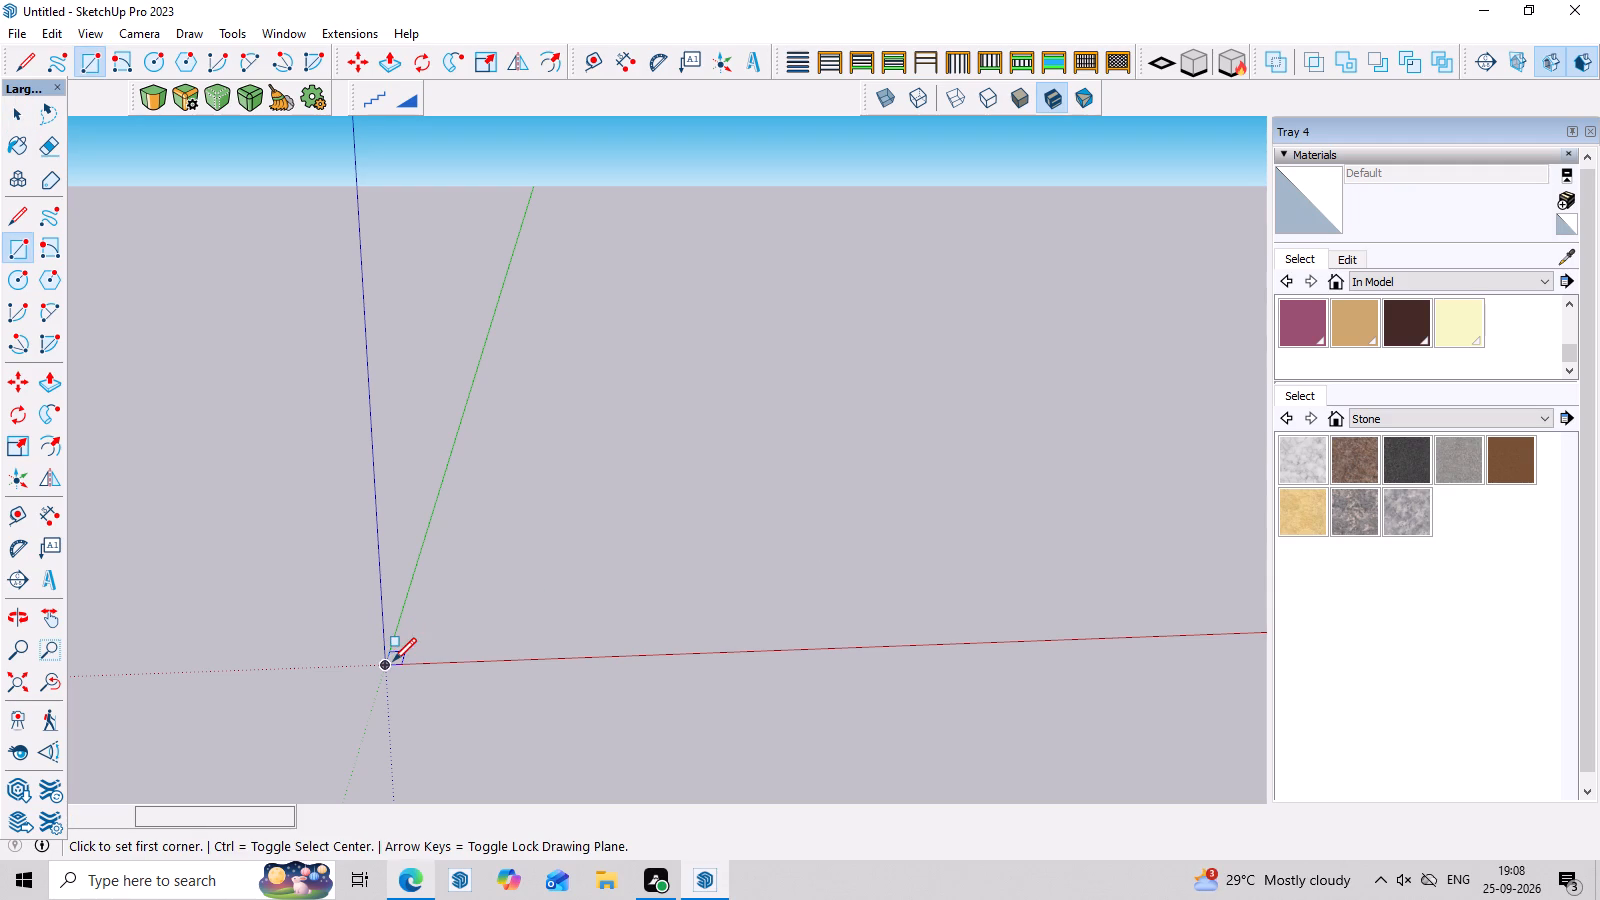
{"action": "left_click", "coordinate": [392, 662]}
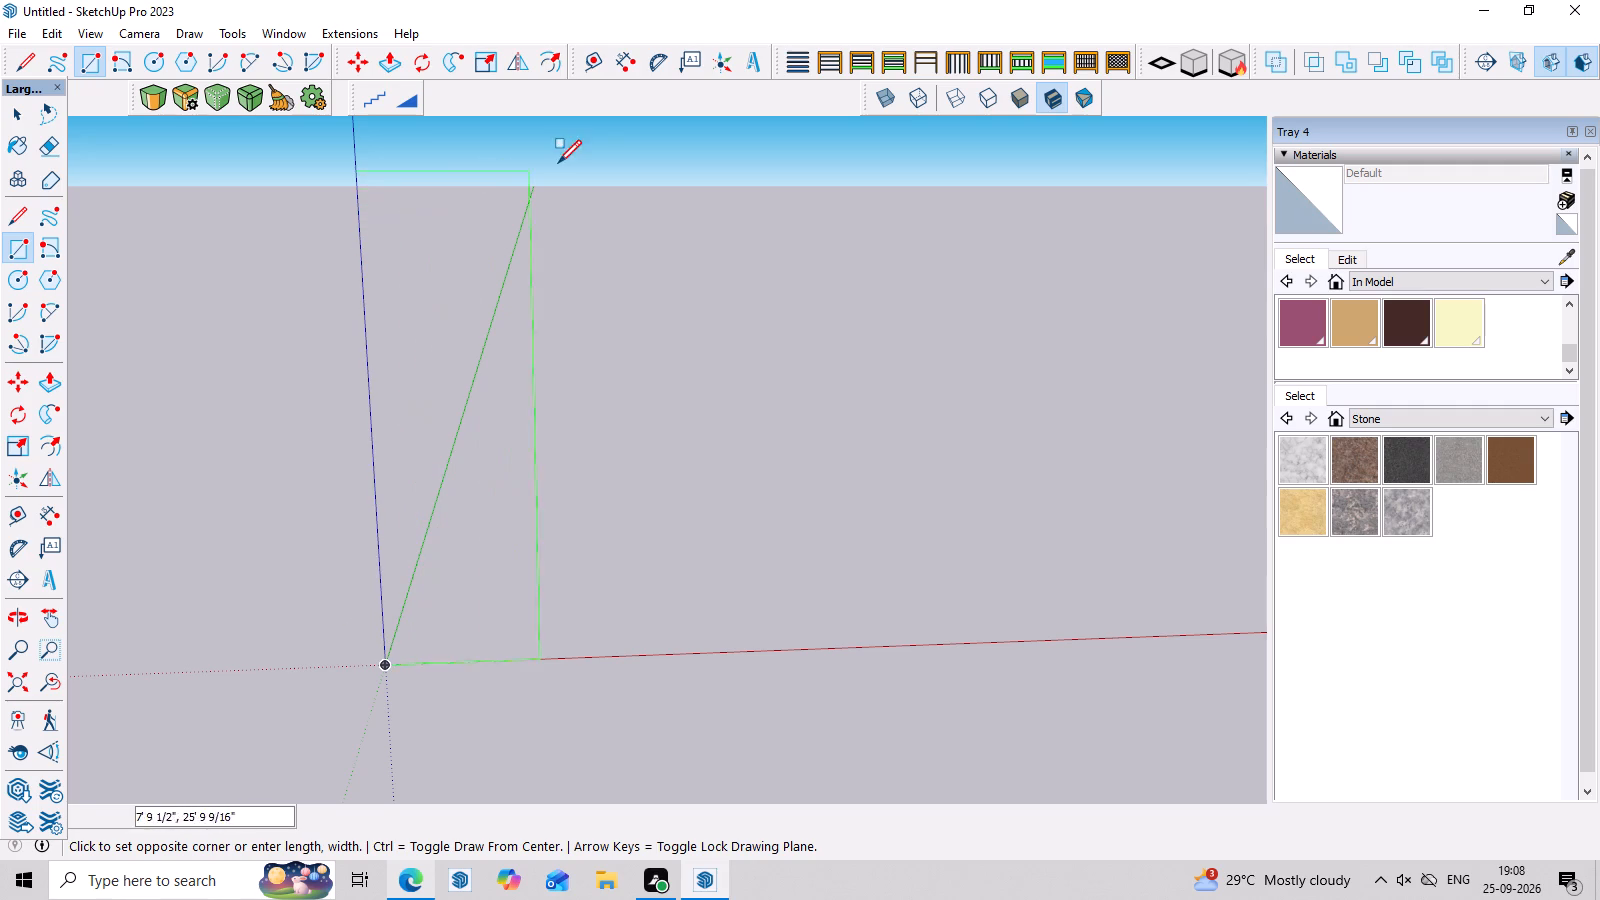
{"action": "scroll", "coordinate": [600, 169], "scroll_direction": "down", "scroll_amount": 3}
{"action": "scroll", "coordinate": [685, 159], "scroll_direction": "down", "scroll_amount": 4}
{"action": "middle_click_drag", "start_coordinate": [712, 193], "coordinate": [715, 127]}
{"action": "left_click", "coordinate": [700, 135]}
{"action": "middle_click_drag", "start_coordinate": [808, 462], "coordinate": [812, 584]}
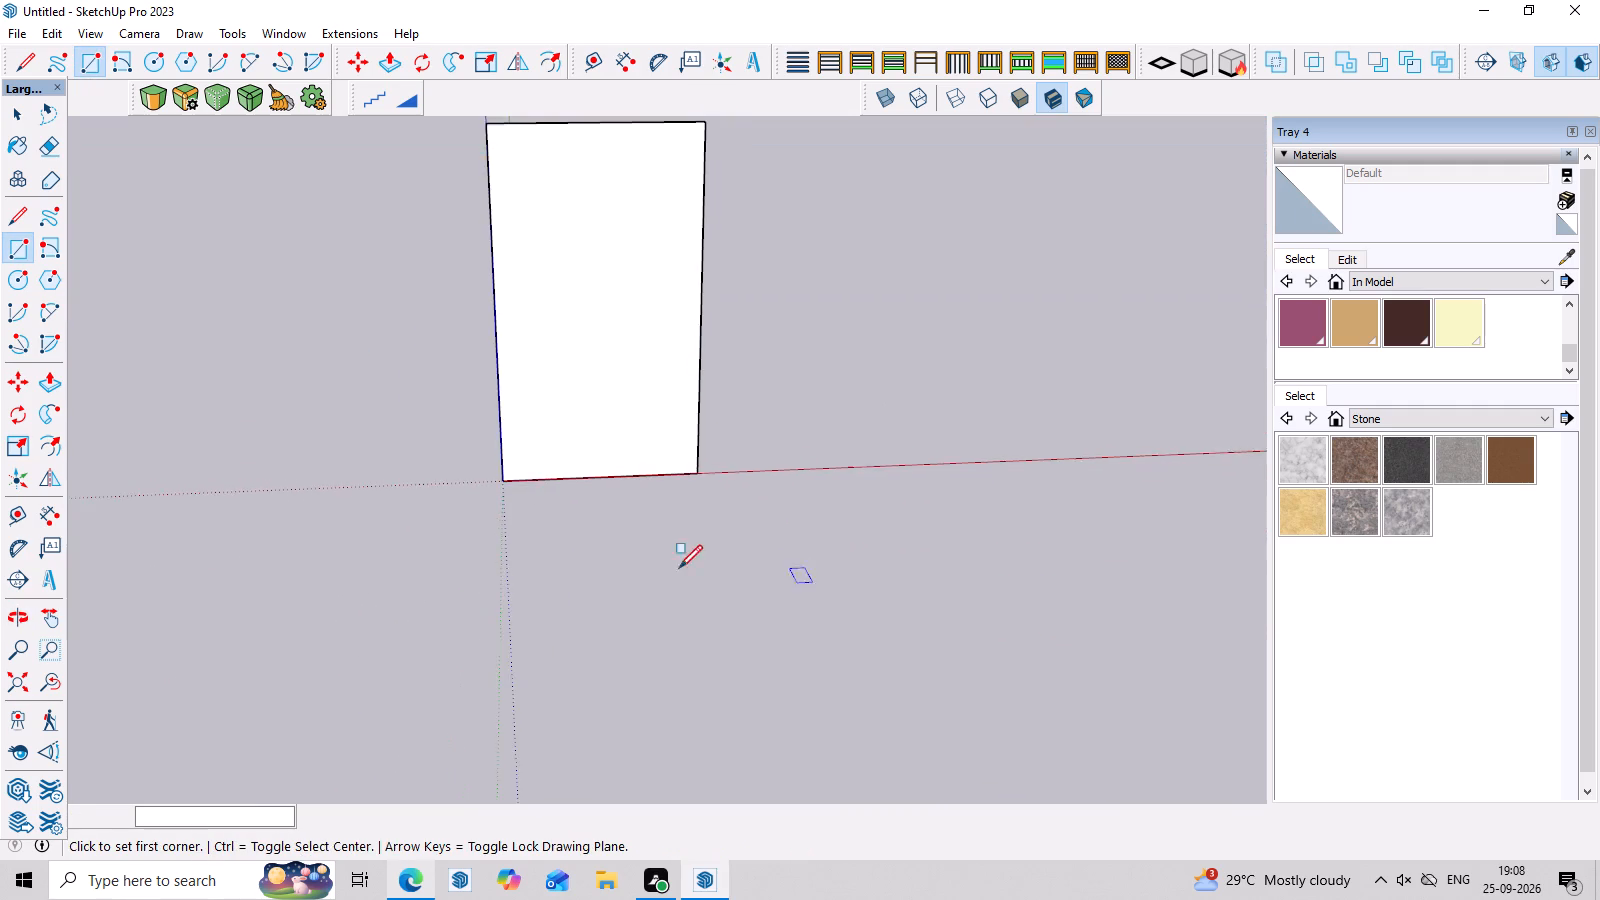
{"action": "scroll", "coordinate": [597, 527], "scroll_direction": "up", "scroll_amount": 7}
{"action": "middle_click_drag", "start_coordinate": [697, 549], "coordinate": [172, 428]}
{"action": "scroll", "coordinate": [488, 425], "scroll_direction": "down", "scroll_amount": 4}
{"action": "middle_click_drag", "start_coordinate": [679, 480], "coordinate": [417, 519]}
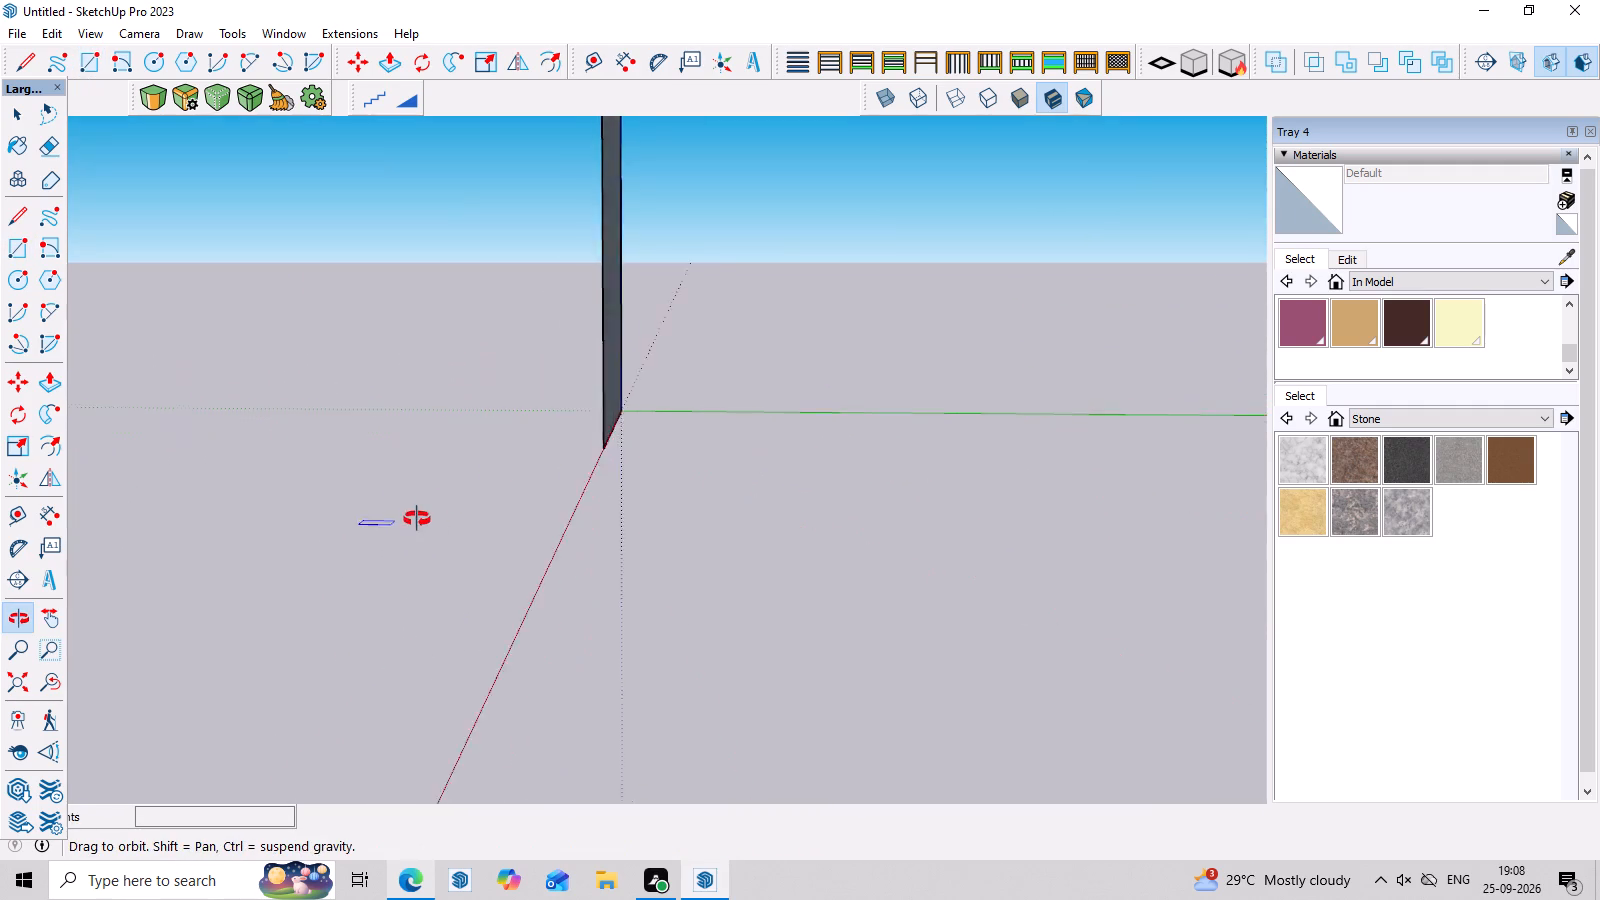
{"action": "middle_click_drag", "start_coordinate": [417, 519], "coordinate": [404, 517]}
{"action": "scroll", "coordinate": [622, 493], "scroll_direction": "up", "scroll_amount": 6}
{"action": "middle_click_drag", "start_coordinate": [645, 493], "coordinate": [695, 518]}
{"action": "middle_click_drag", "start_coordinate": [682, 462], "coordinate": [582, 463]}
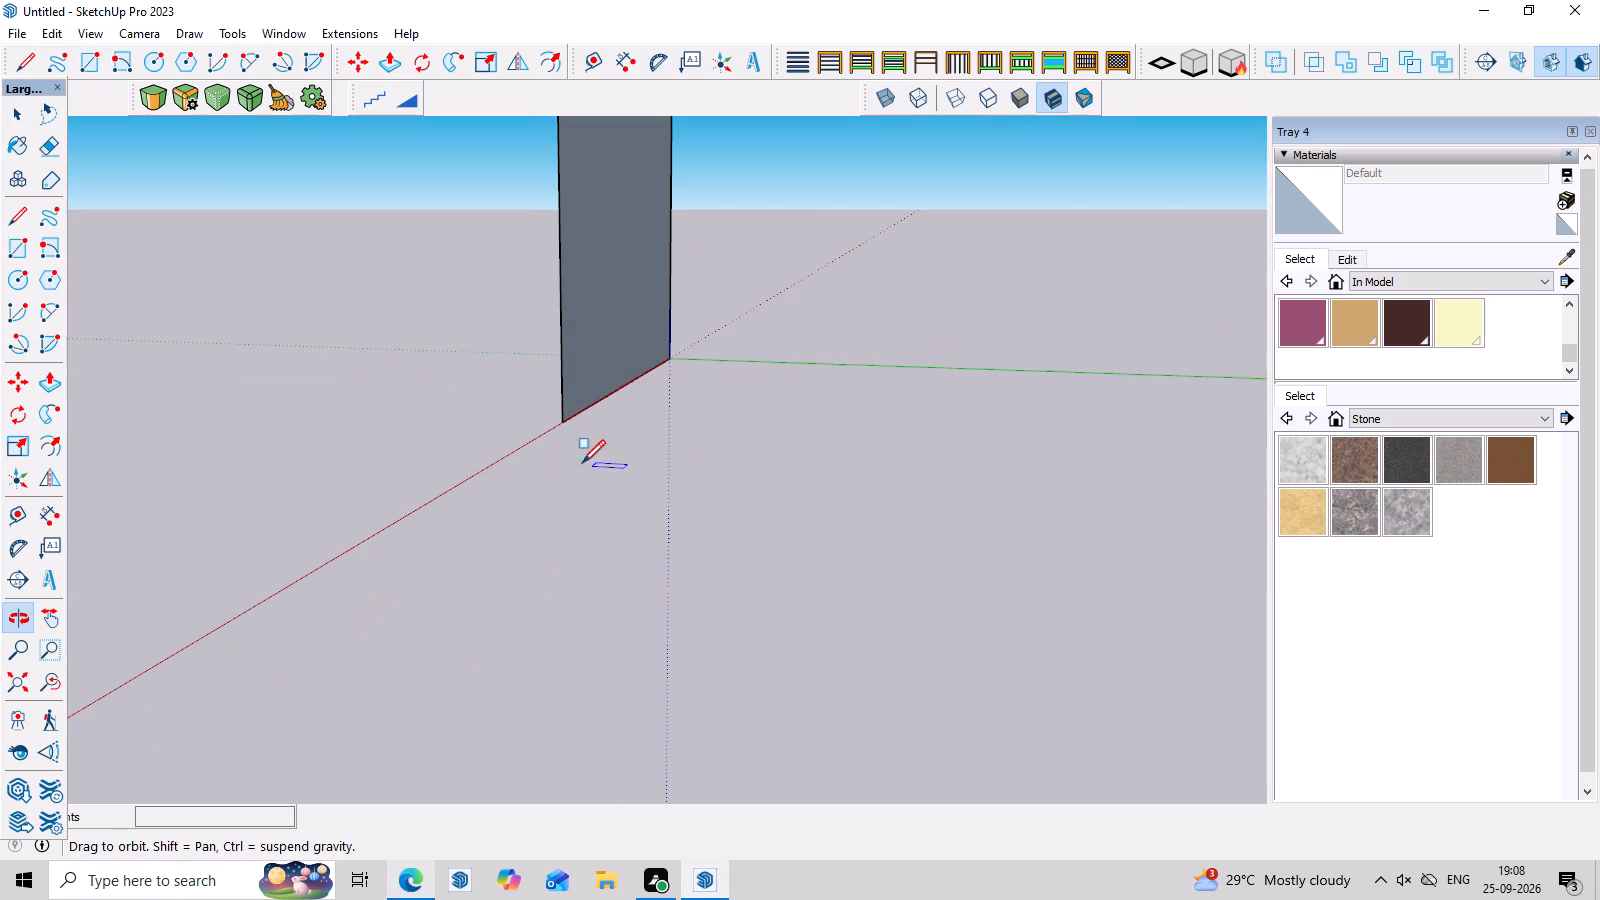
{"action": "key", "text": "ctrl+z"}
Draw a rectangle flat on the ground plane from the origin, its longer side along the green axis.
{"action": "middle_click_drag", "start_coordinate": [426, 520], "coordinate": [754, 610]}
{"action": "scroll", "coordinate": [620, 503], "scroll_direction": "down", "scroll_amount": 20}
{"action": "scroll", "coordinate": [620, 503], "scroll_direction": "down", "scroll_amount": 4}
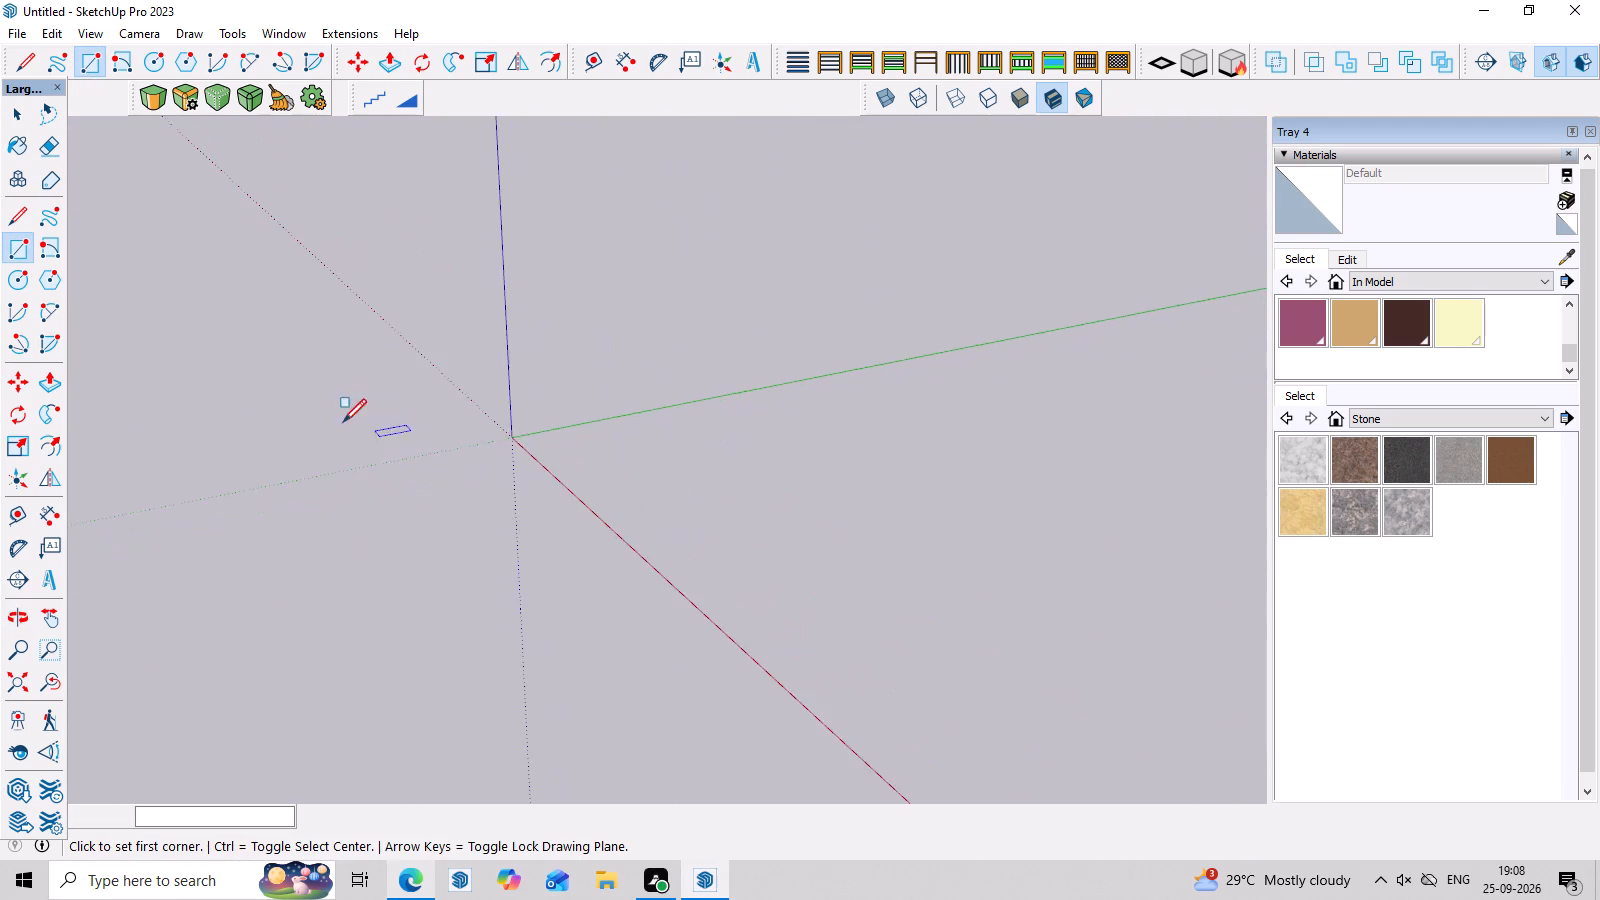
{"action": "scroll", "coordinate": [343, 422], "scroll_direction": "down", "scroll_amount": 7}
{"action": "middle_click_drag", "start_coordinate": [370, 441], "coordinate": [662, 497]}
{"action": "scroll", "coordinate": [674, 468], "scroll_direction": "up", "scroll_amount": 1}
{"action": "scroll", "coordinate": [677, 446], "scroll_direction": "down", "scroll_amount": 10}
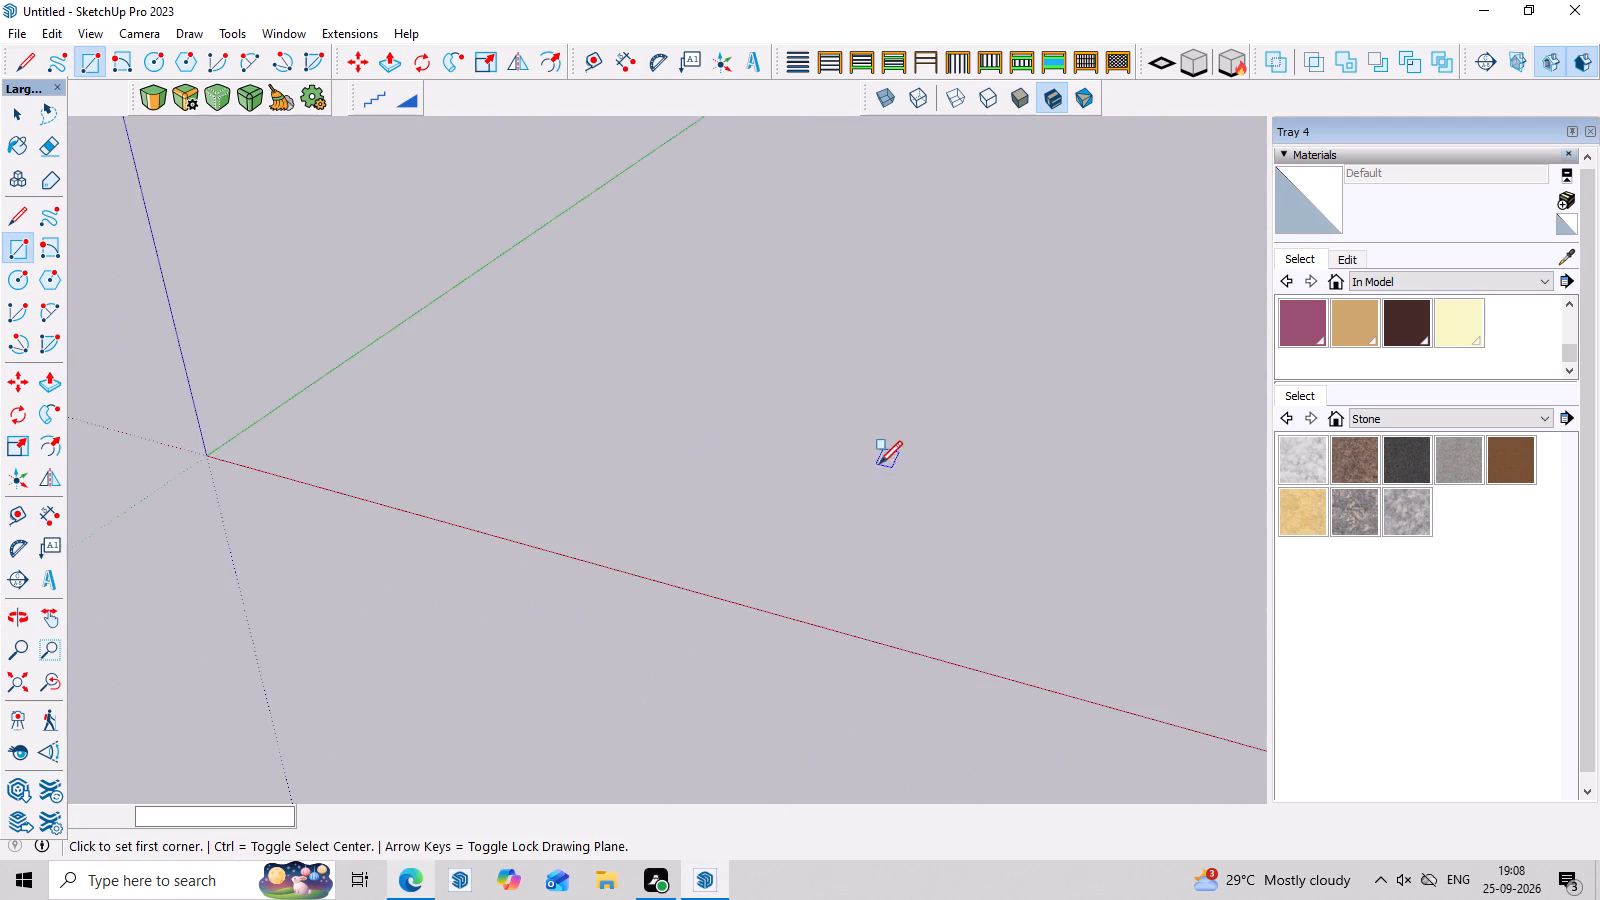
{"action": "scroll", "coordinate": [879, 464], "scroll_direction": "down", "scroll_amount": 4}
{"action": "scroll", "coordinate": [311, 447], "scroll_direction": "down", "scroll_amount": 4}
{"action": "middle_click_drag", "start_coordinate": [335, 516], "coordinate": [487, 549]}
{"action": "scroll", "coordinate": [489, 489], "scroll_direction": "down", "scroll_amount": 7}
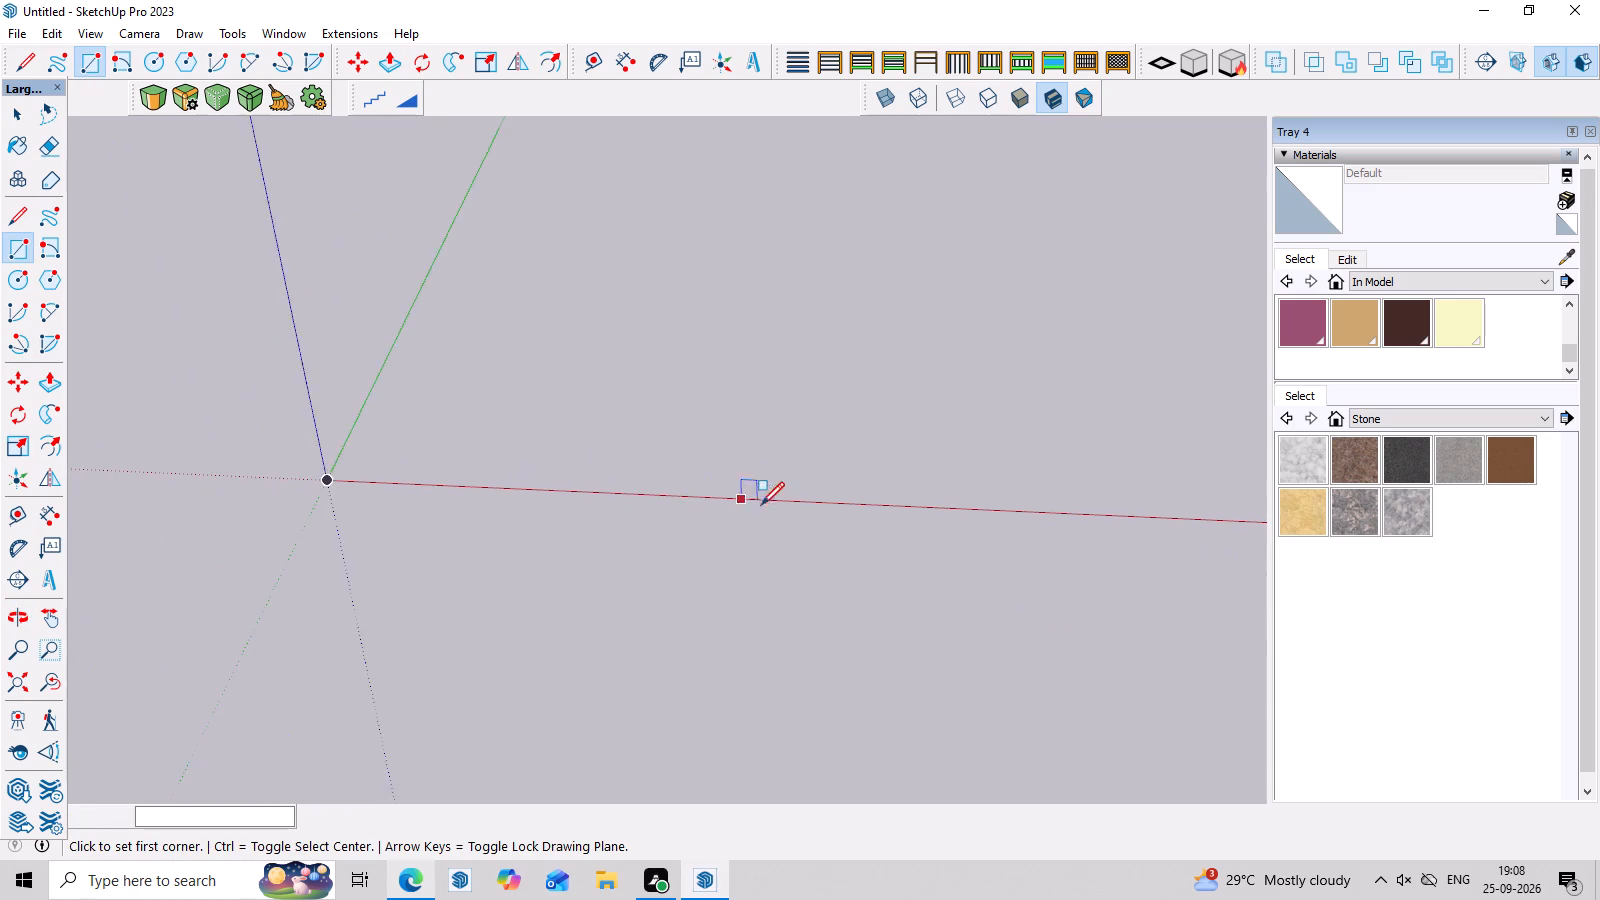
{"action": "scroll", "coordinate": [761, 505], "scroll_direction": "down", "scroll_amount": 11}
{"action": "middle_click_drag", "start_coordinate": [716, 597], "coordinate": [787, 506]}
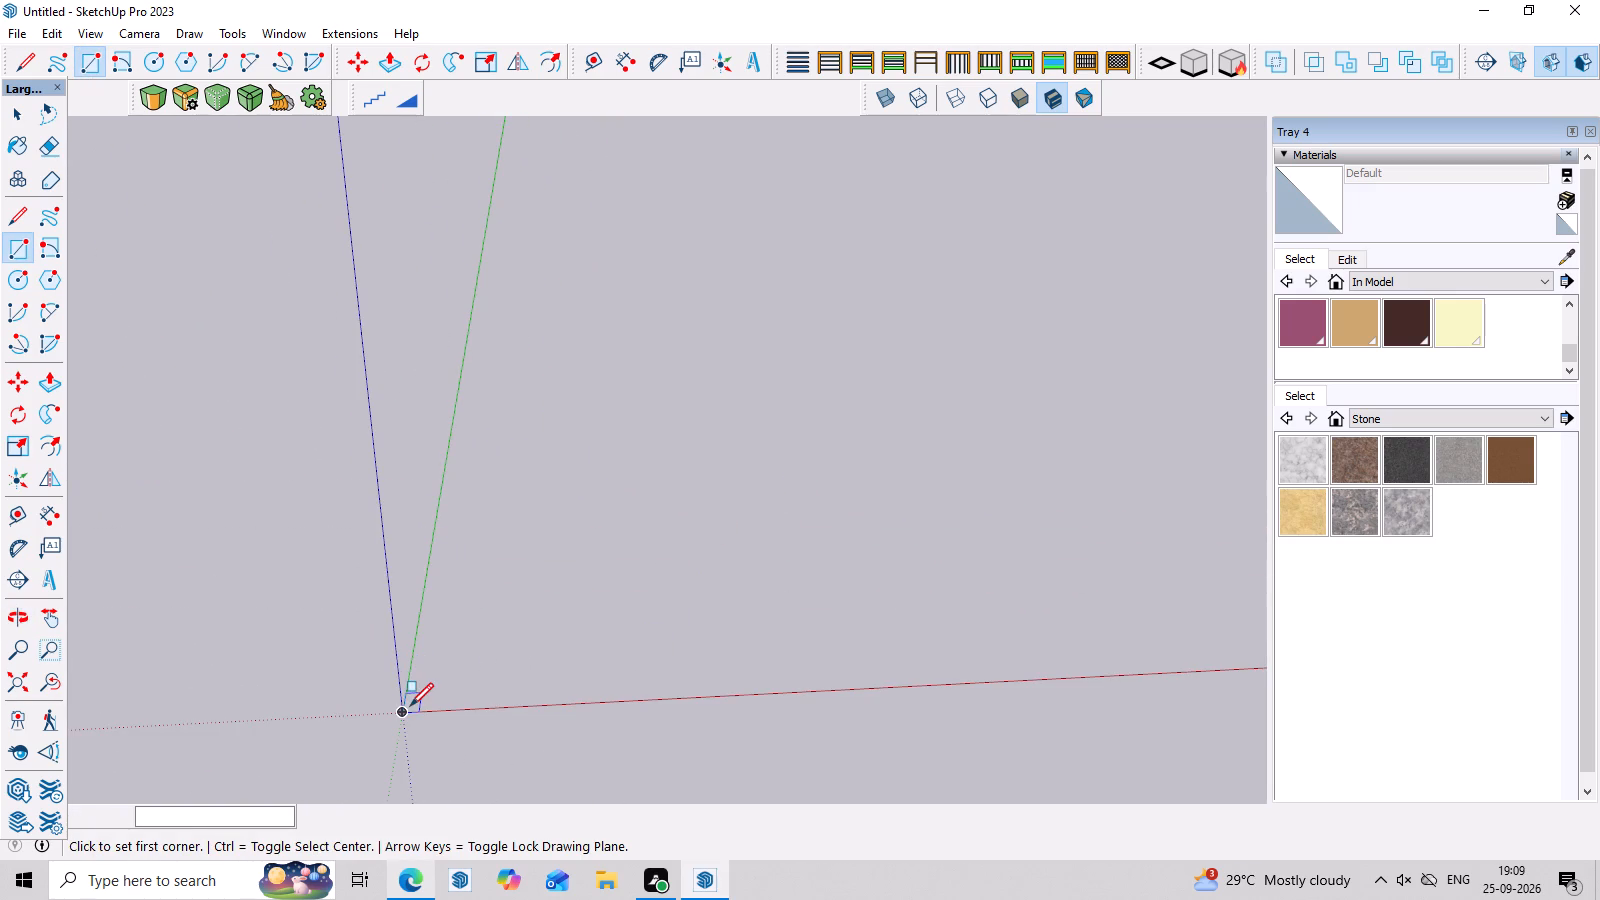
{"action": "left_click", "coordinate": [425, 648]}
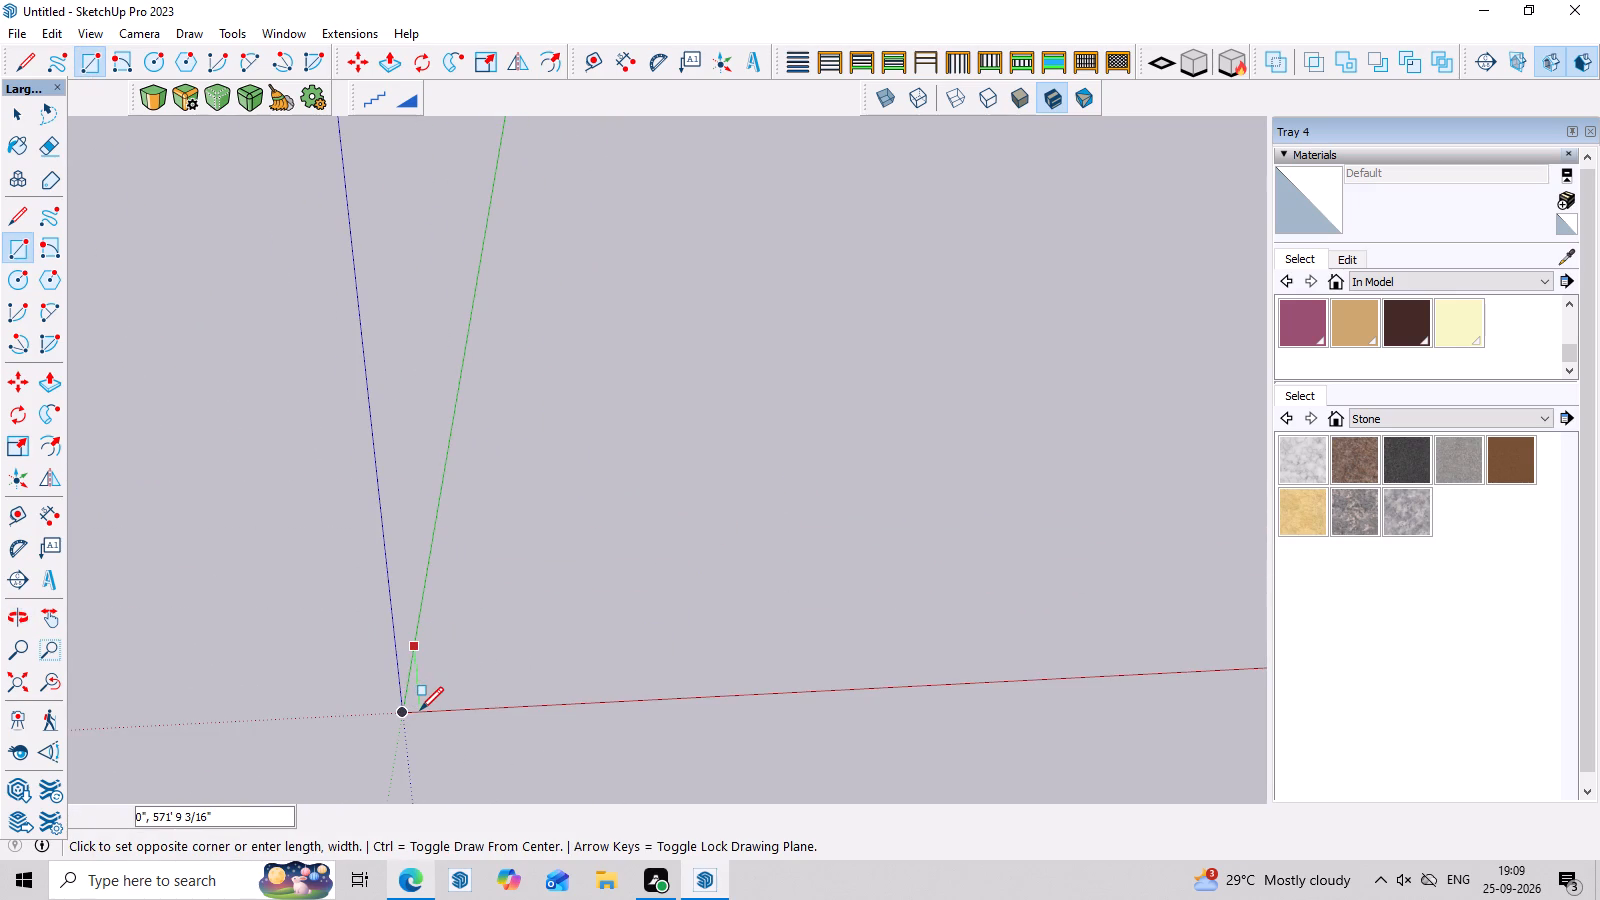
{"action": "key", "text": "ctrl+z"}
{"action": "left_click", "coordinate": [402, 709]}
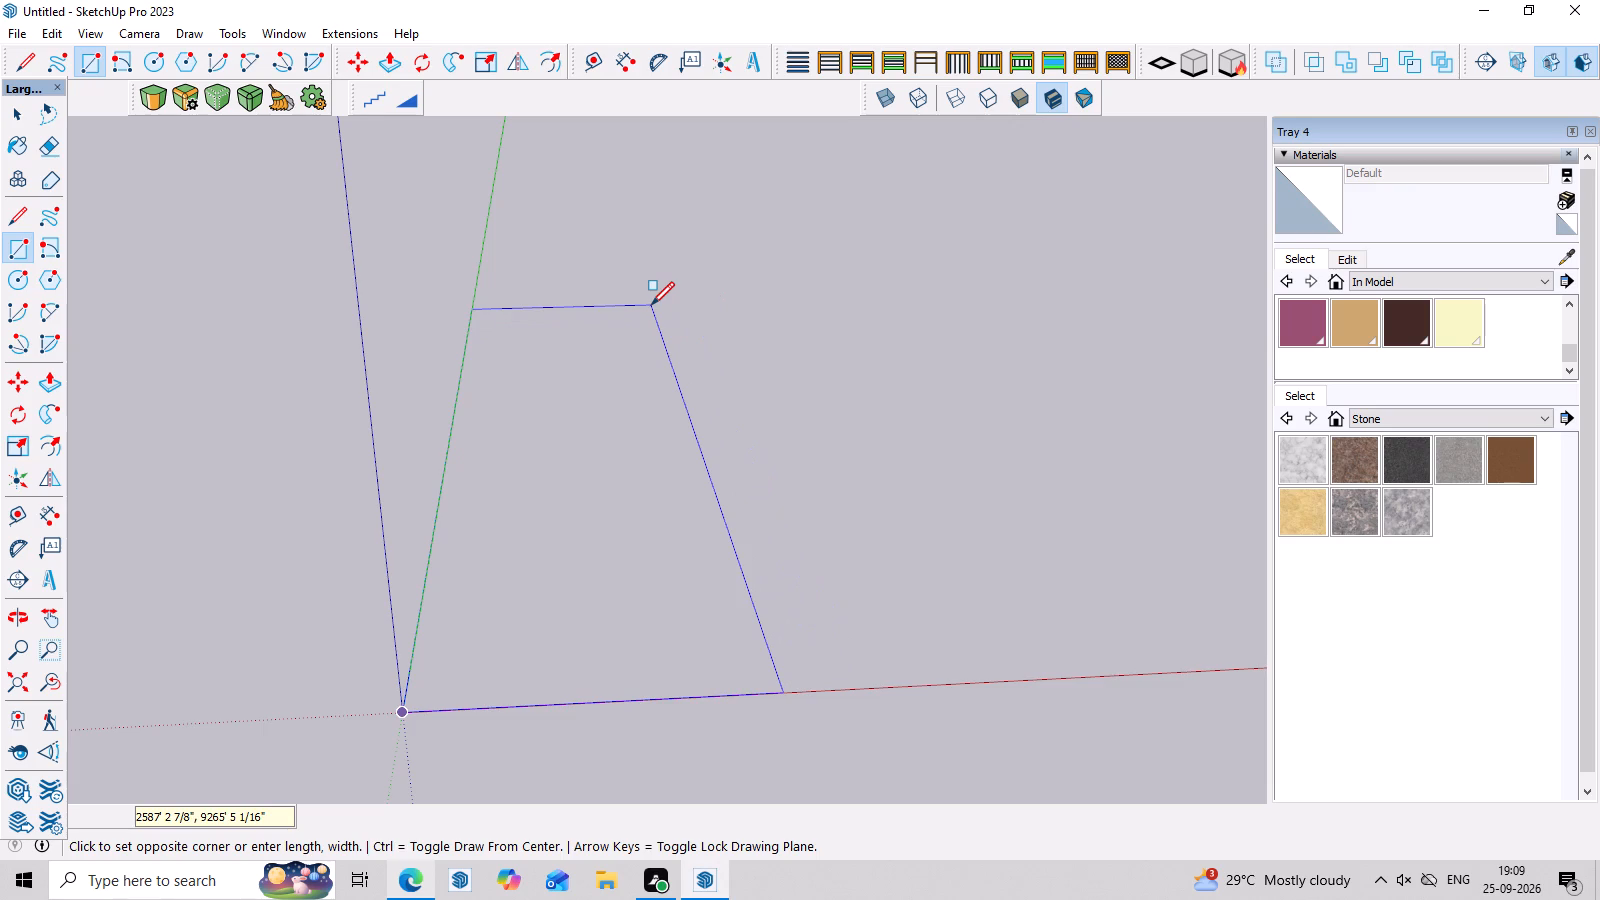
{"action": "middle_click_drag", "start_coordinate": [651, 305], "coordinate": [651, 429]}
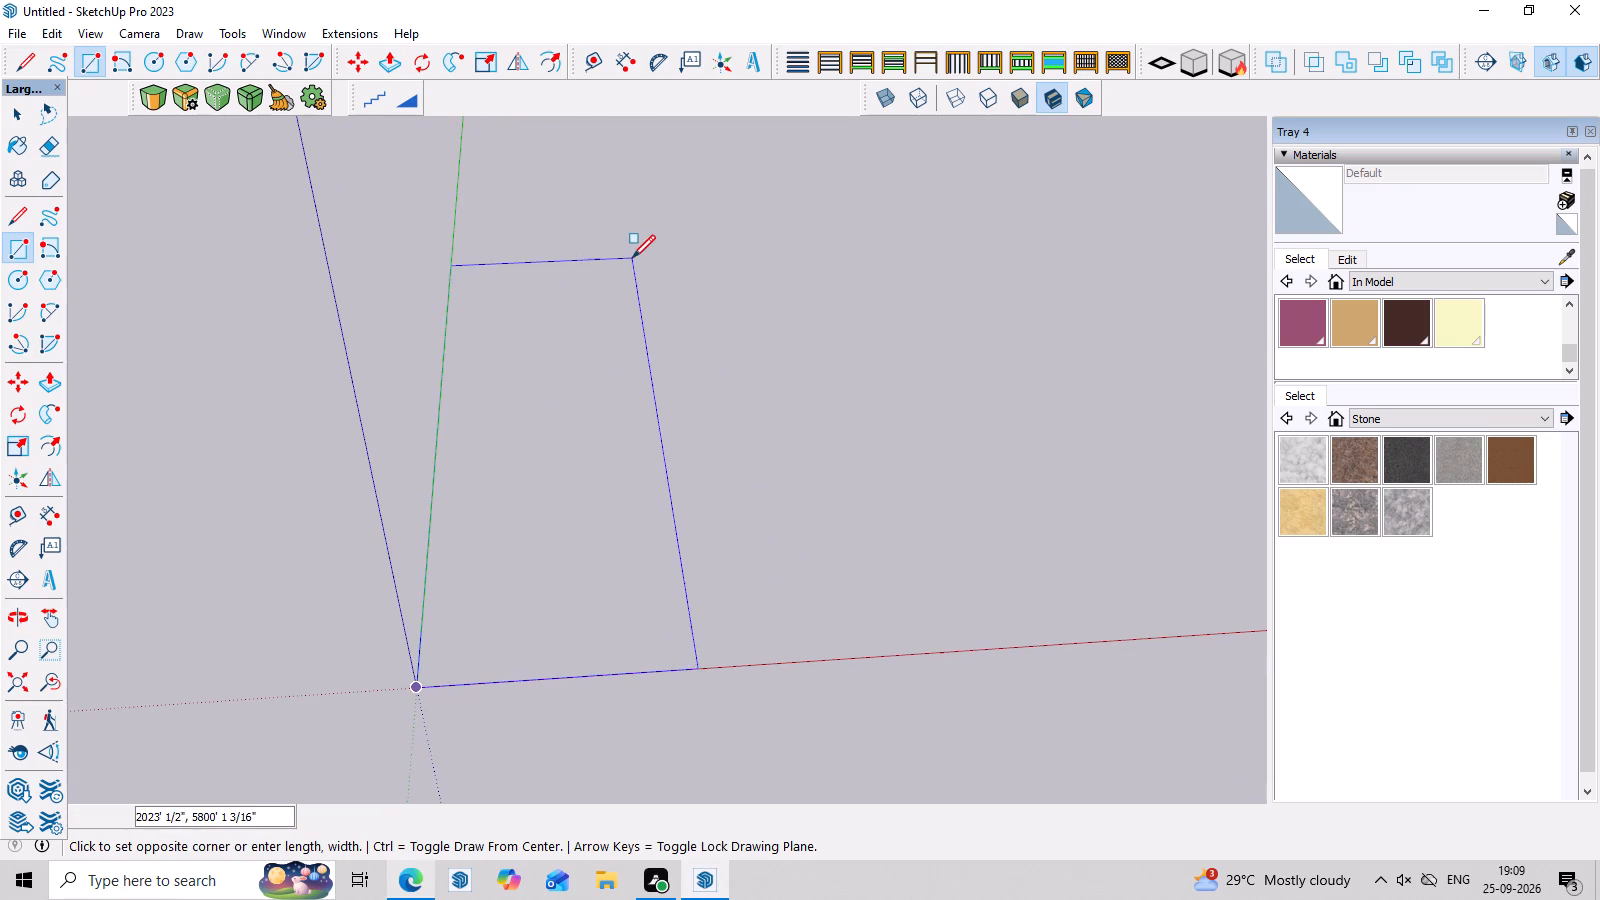
{"action": "left_click", "coordinate": [630, 314]}
{"action": "middle_click_drag", "start_coordinate": [687, 563], "coordinate": [651, 436]}
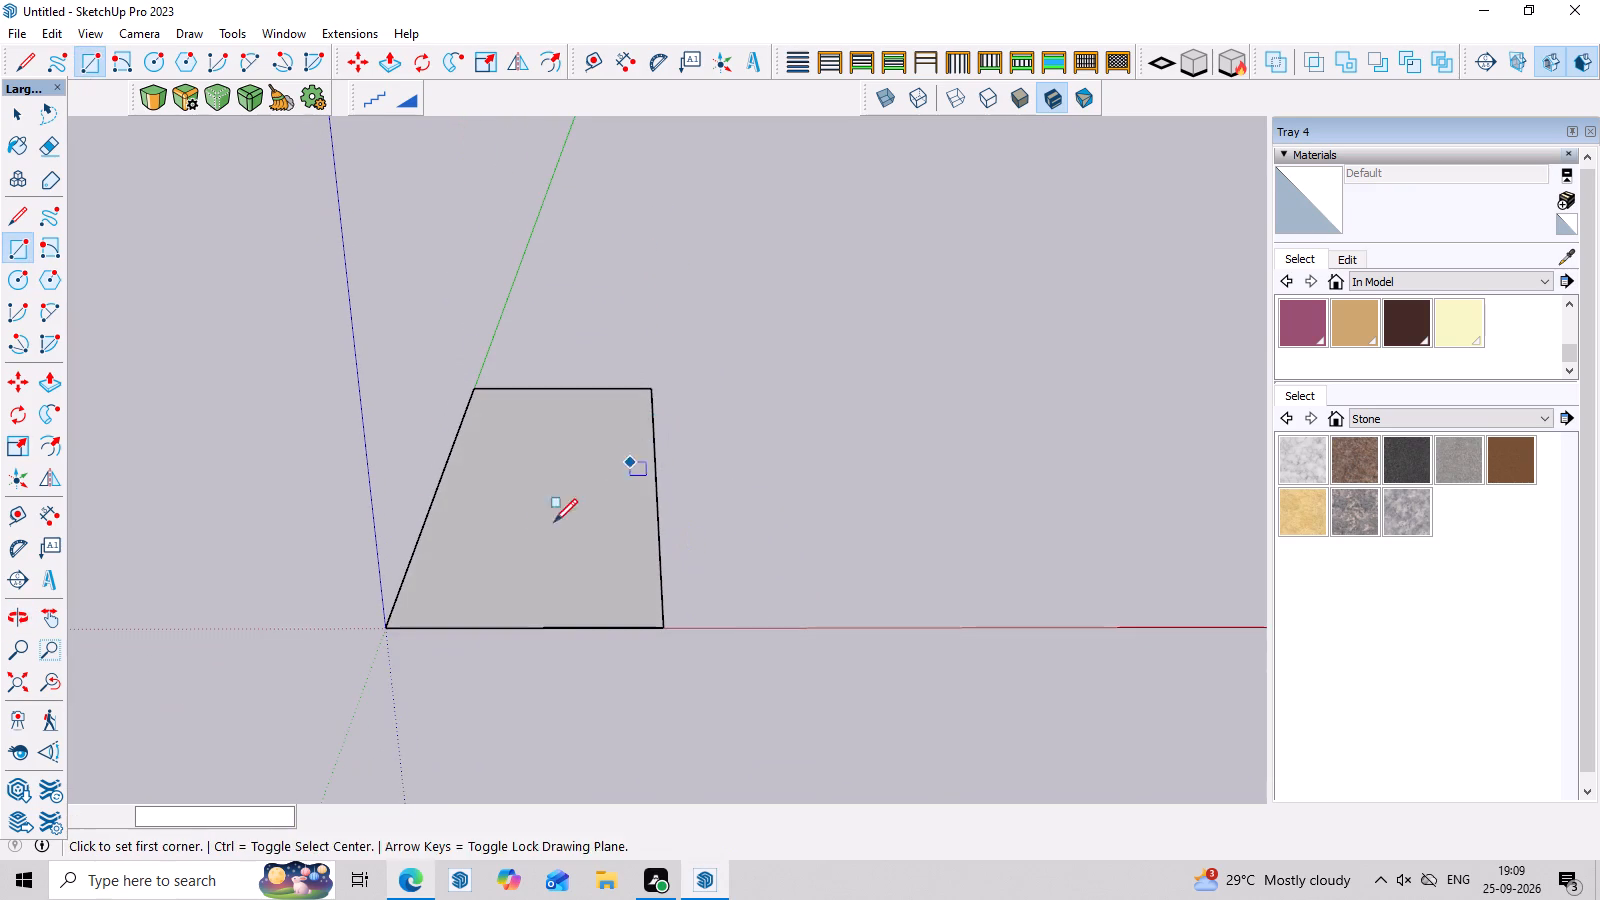
Make the ground rectangle's face and its edges into a group.
{"action": "key", "text": "space"}
{"action": "middle_click_drag", "start_coordinate": [486, 517], "coordinate": [478, 614]}
{"action": "double_click", "coordinate": [526, 538]}
{"action": "right_click", "coordinate": [526, 538]}
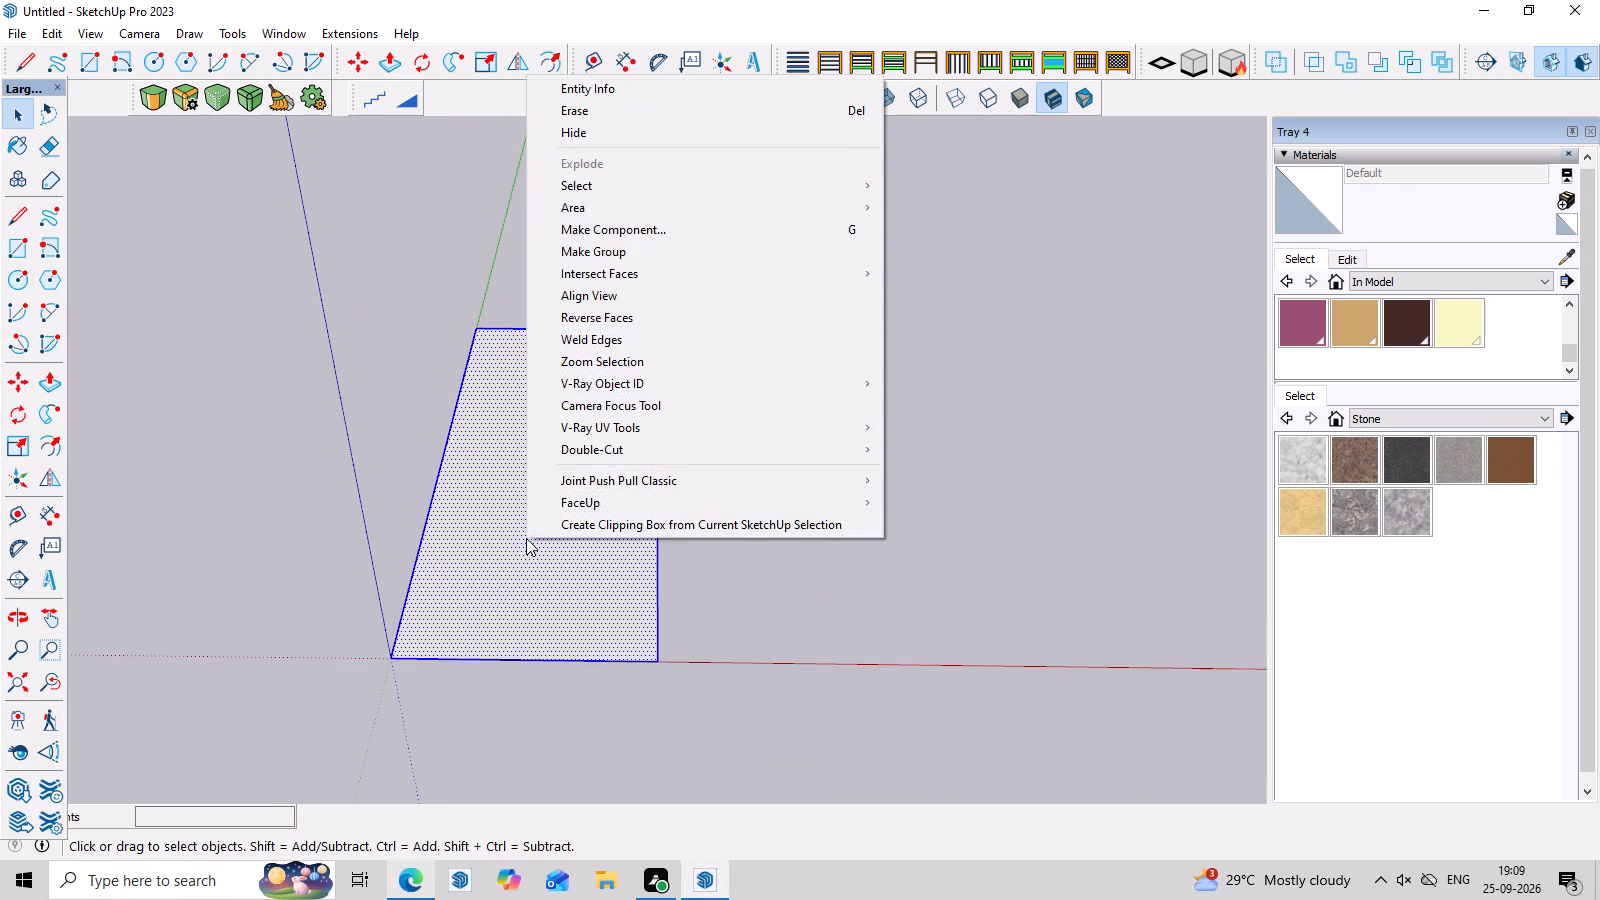
{"action": "left_click", "coordinate": [647, 249]}
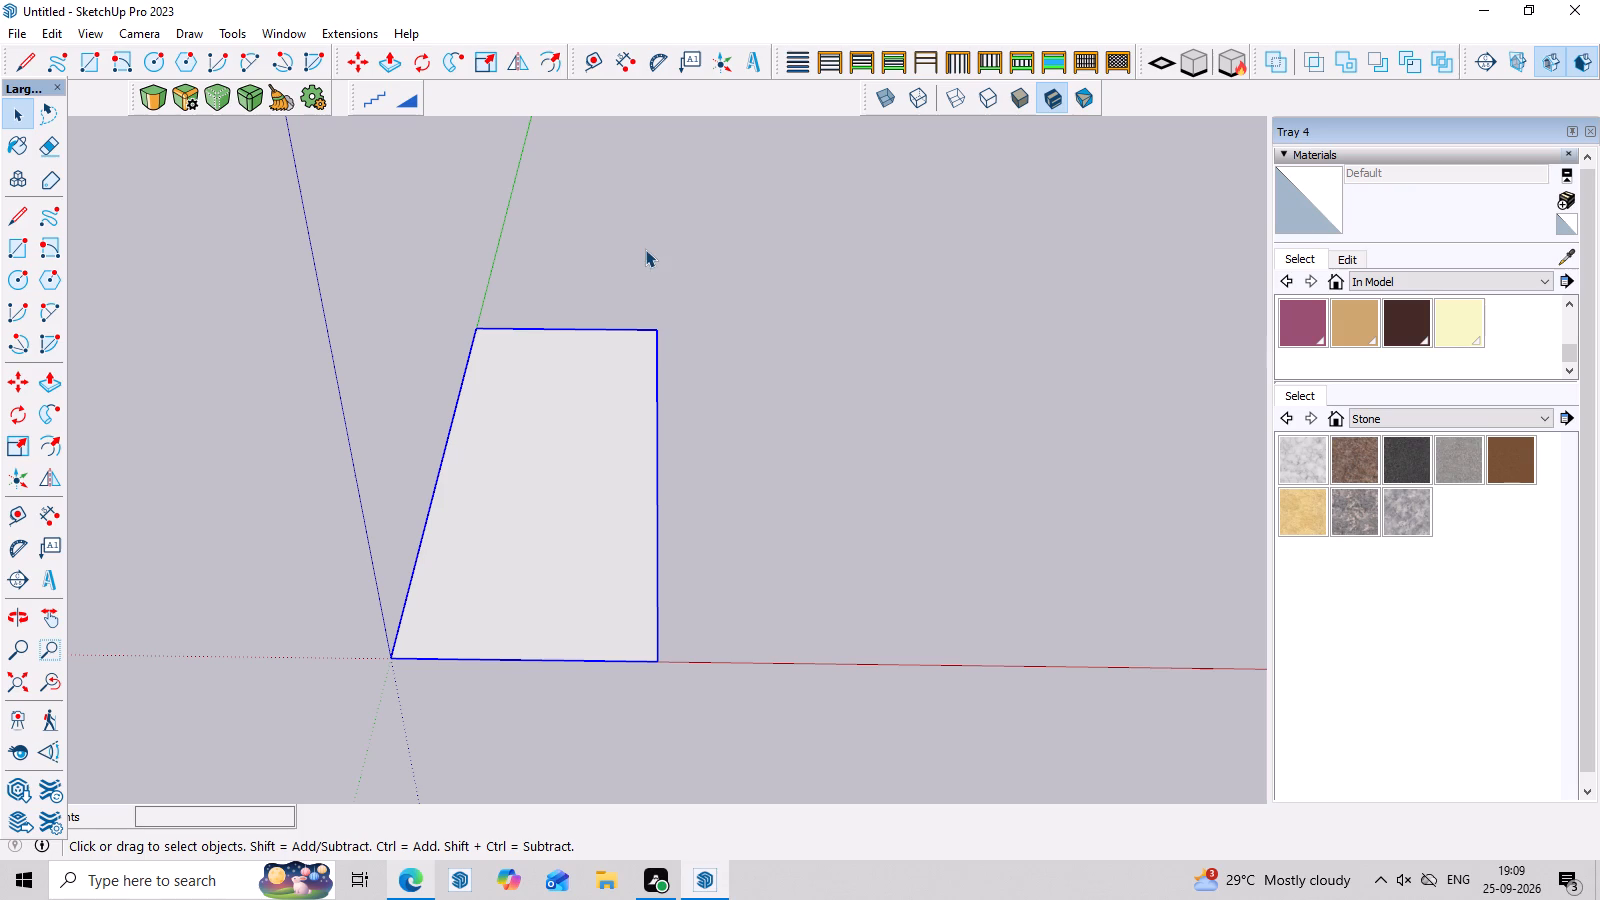
Open the rectangle group for editing and offset the face's outline inward by 9 inches.
{"action": "double_click", "coordinate": [508, 540]}
{"action": "scroll", "coordinate": [502, 550], "scroll_direction": "up", "scroll_amount": 2}
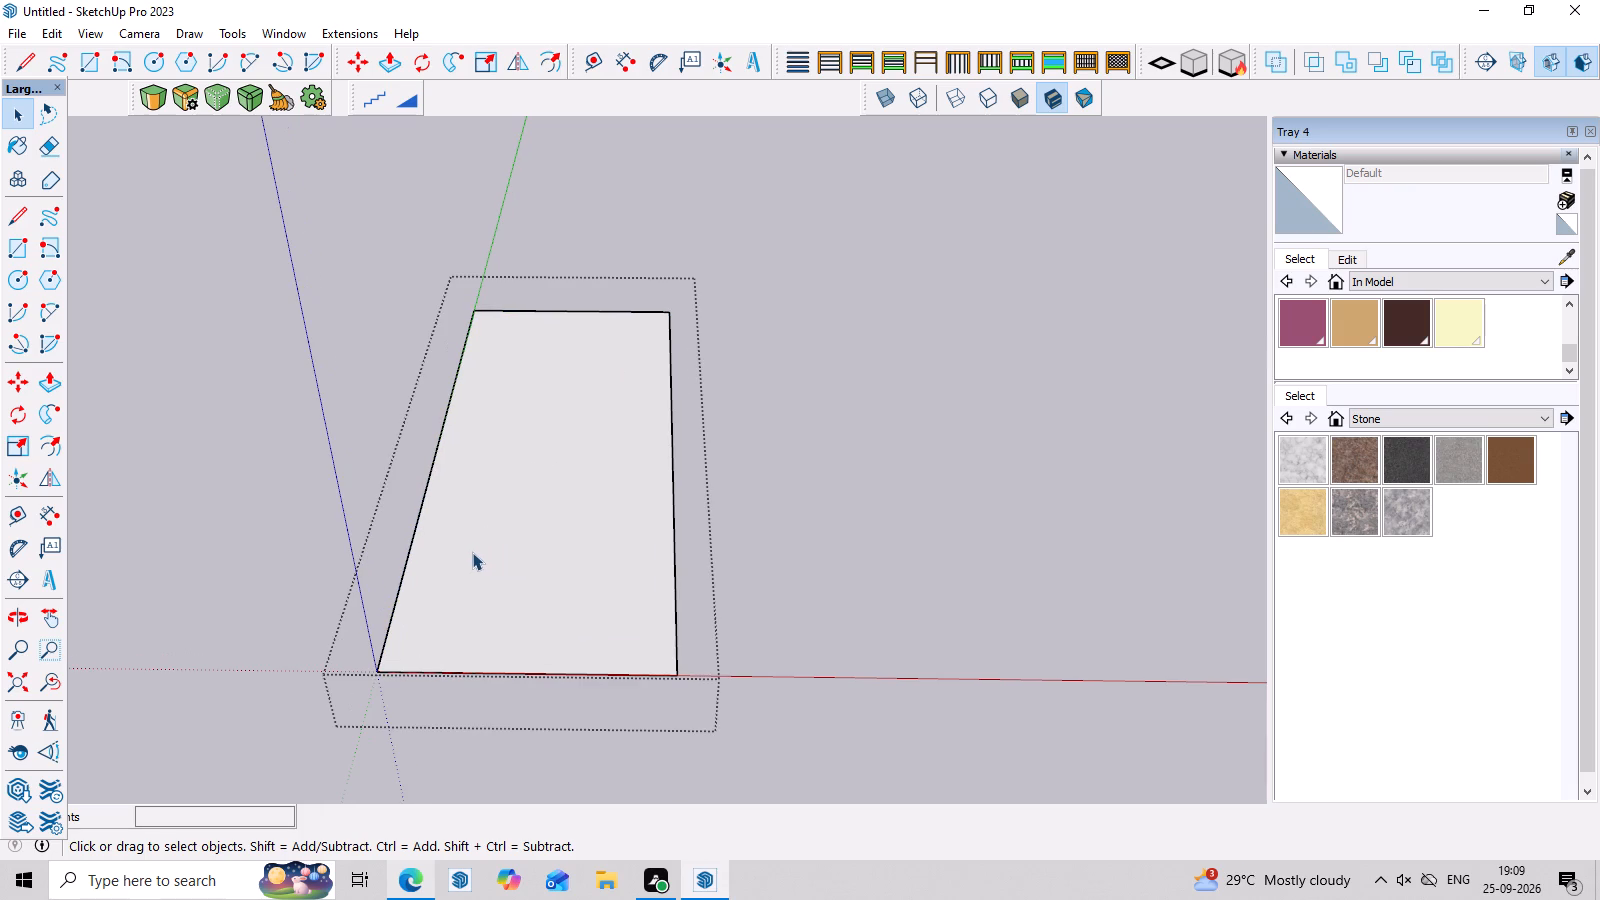
{"action": "key", "text": "f"}
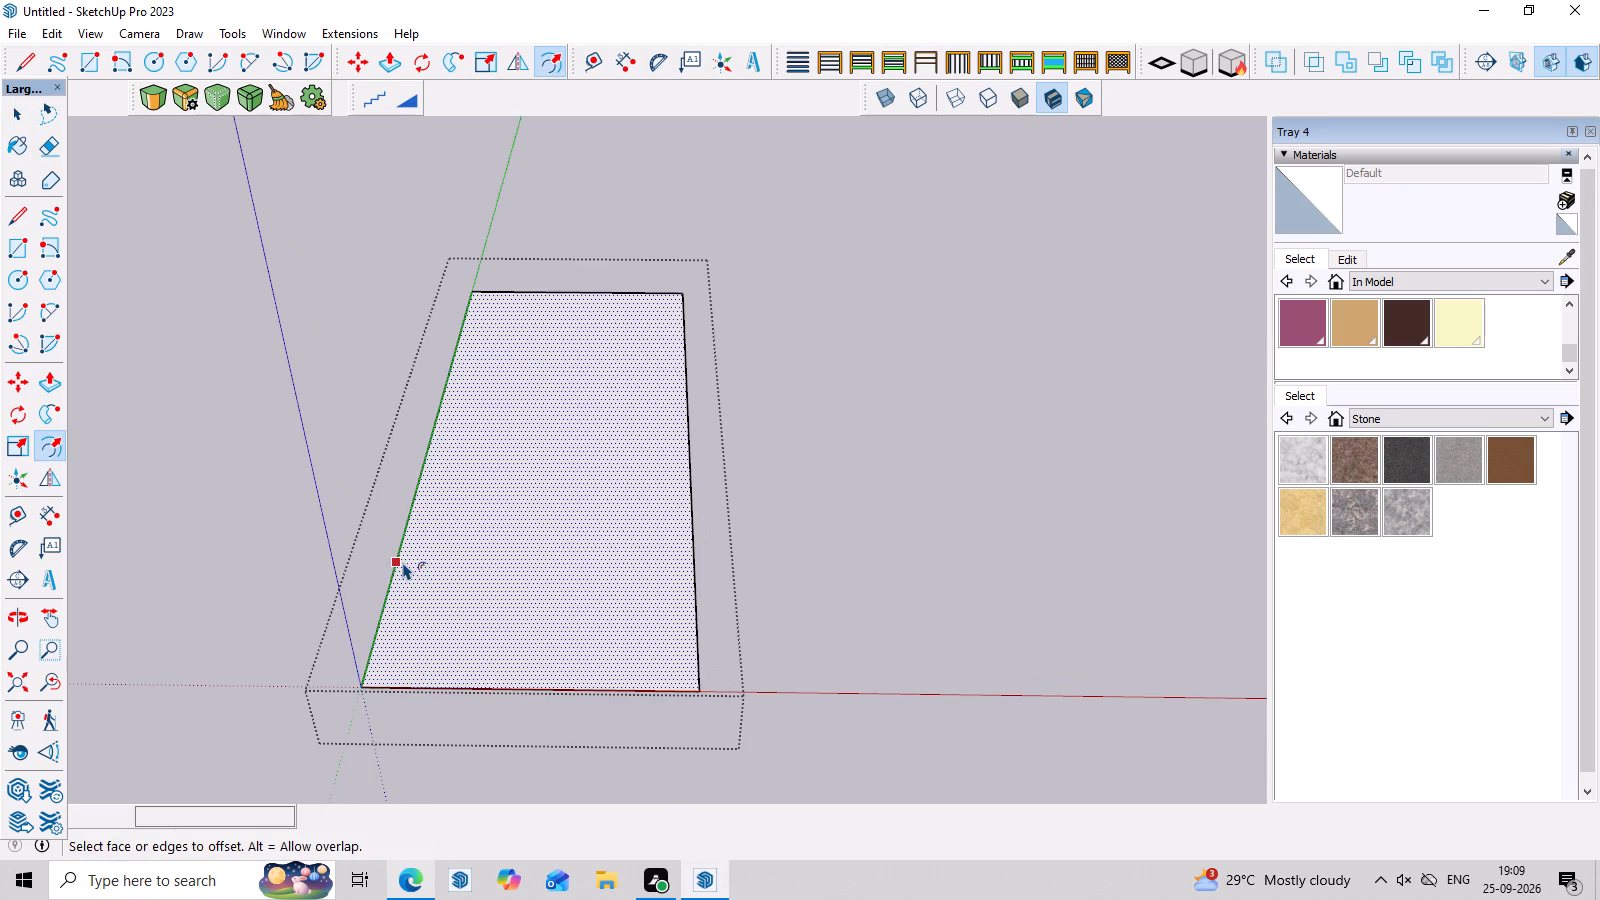
{"action": "left_click", "coordinate": [403, 562]}
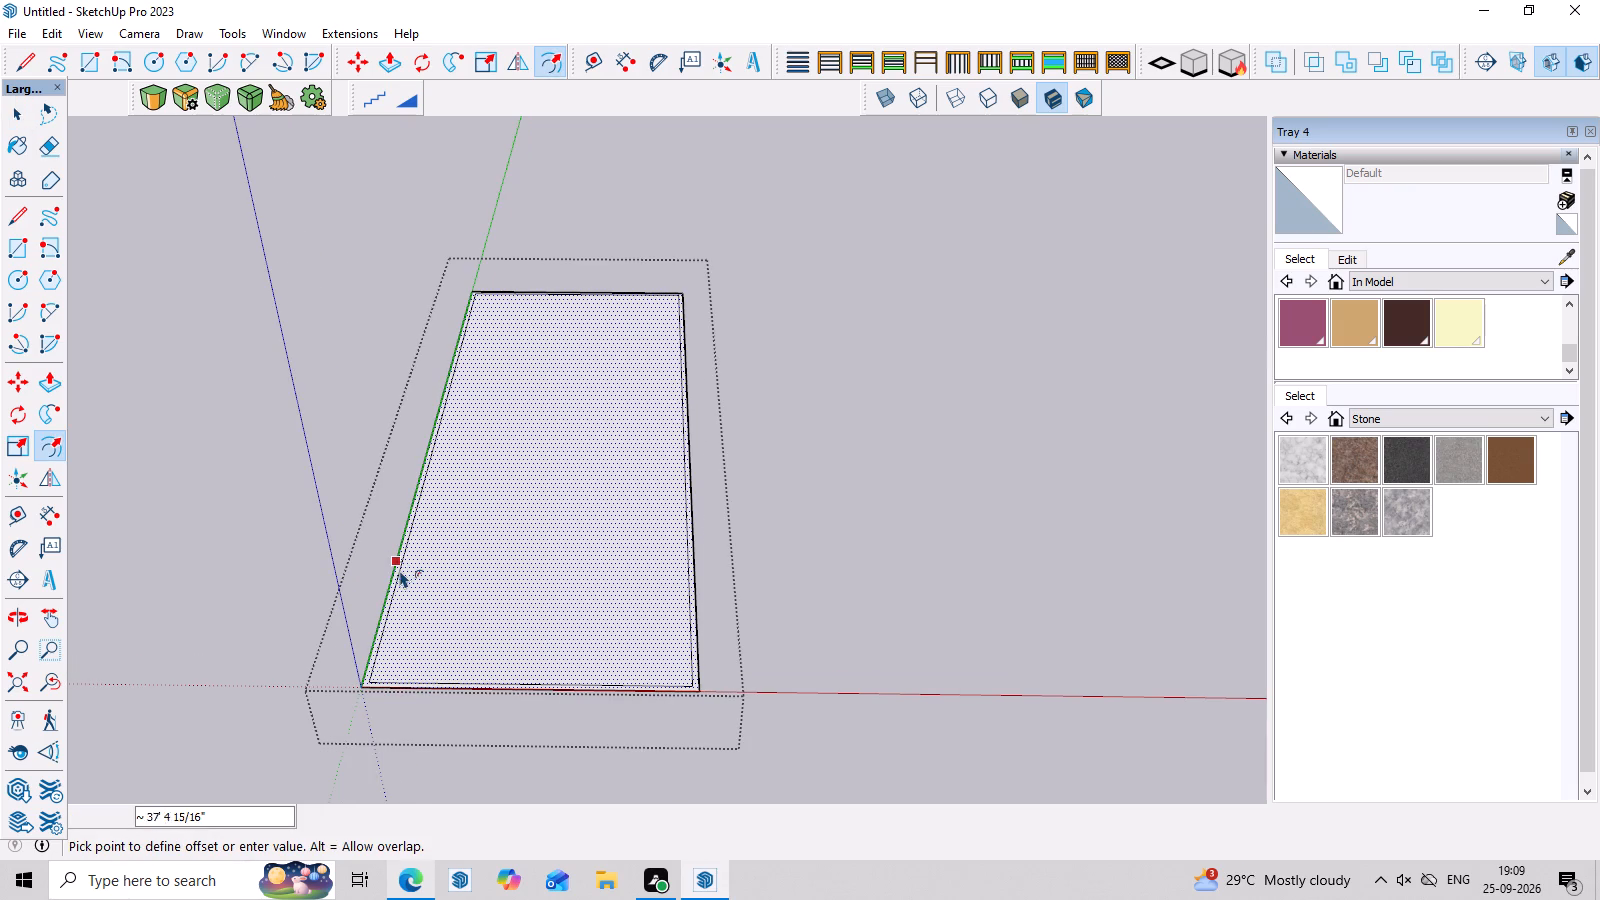
{"action": "key", "text": "9"}
{"action": "key", "text": "Return"}
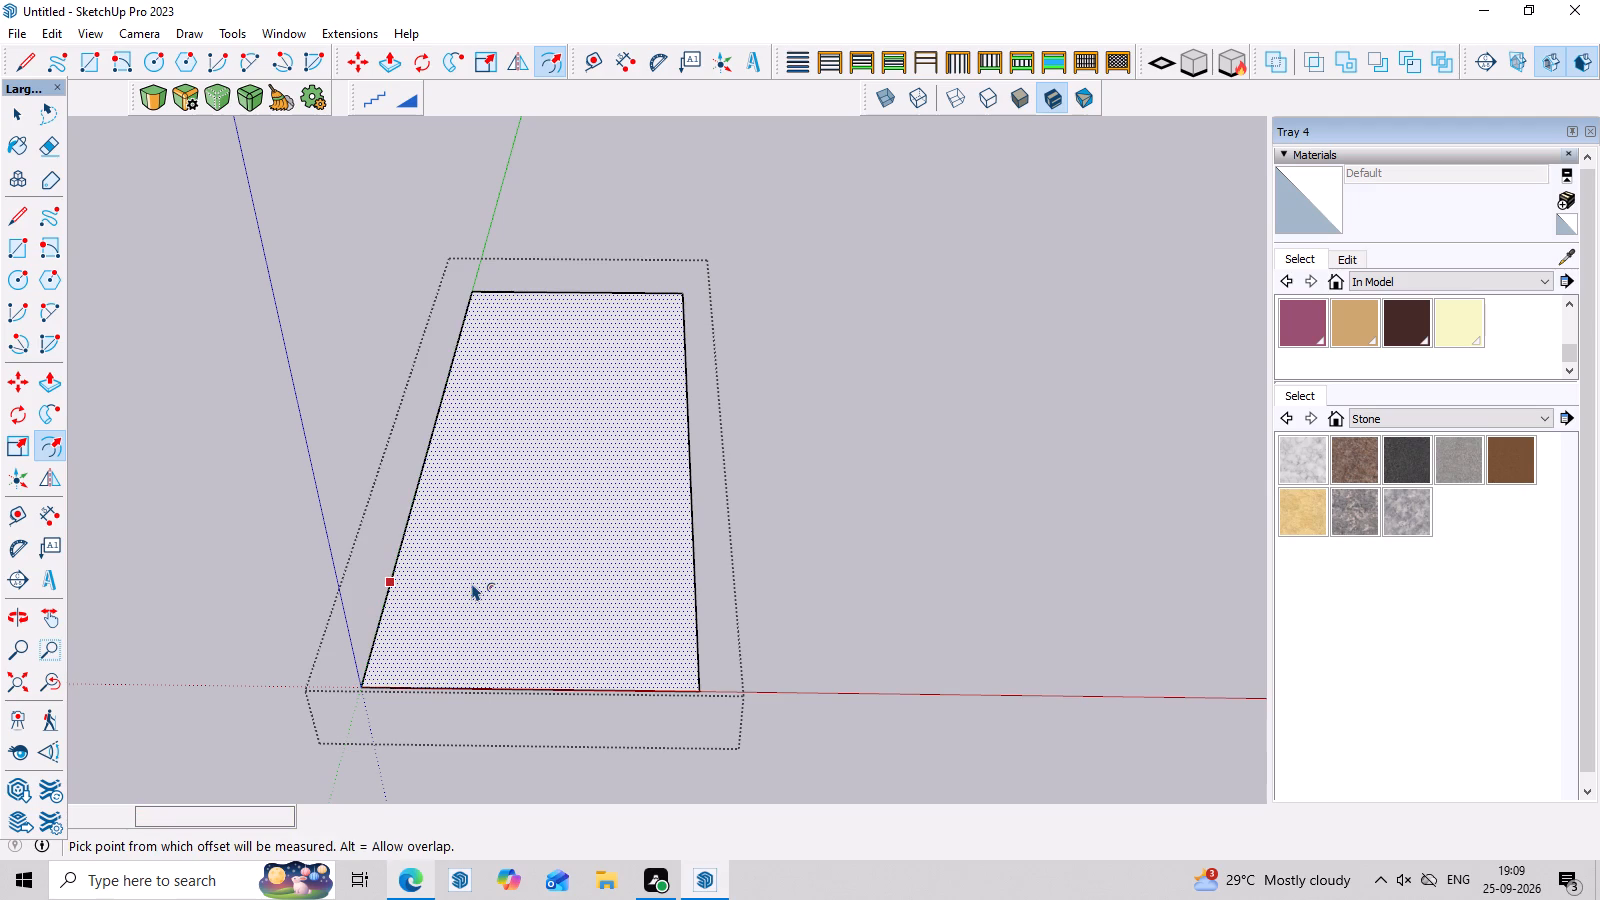
Undo the 9-inch offset and the grouping, and delete the ungrouped ground rectangle.
{"action": "key", "text": "ctrl+z"}
{"action": "key", "text": "ctrl+z"}
{"action": "key", "text": "space"}
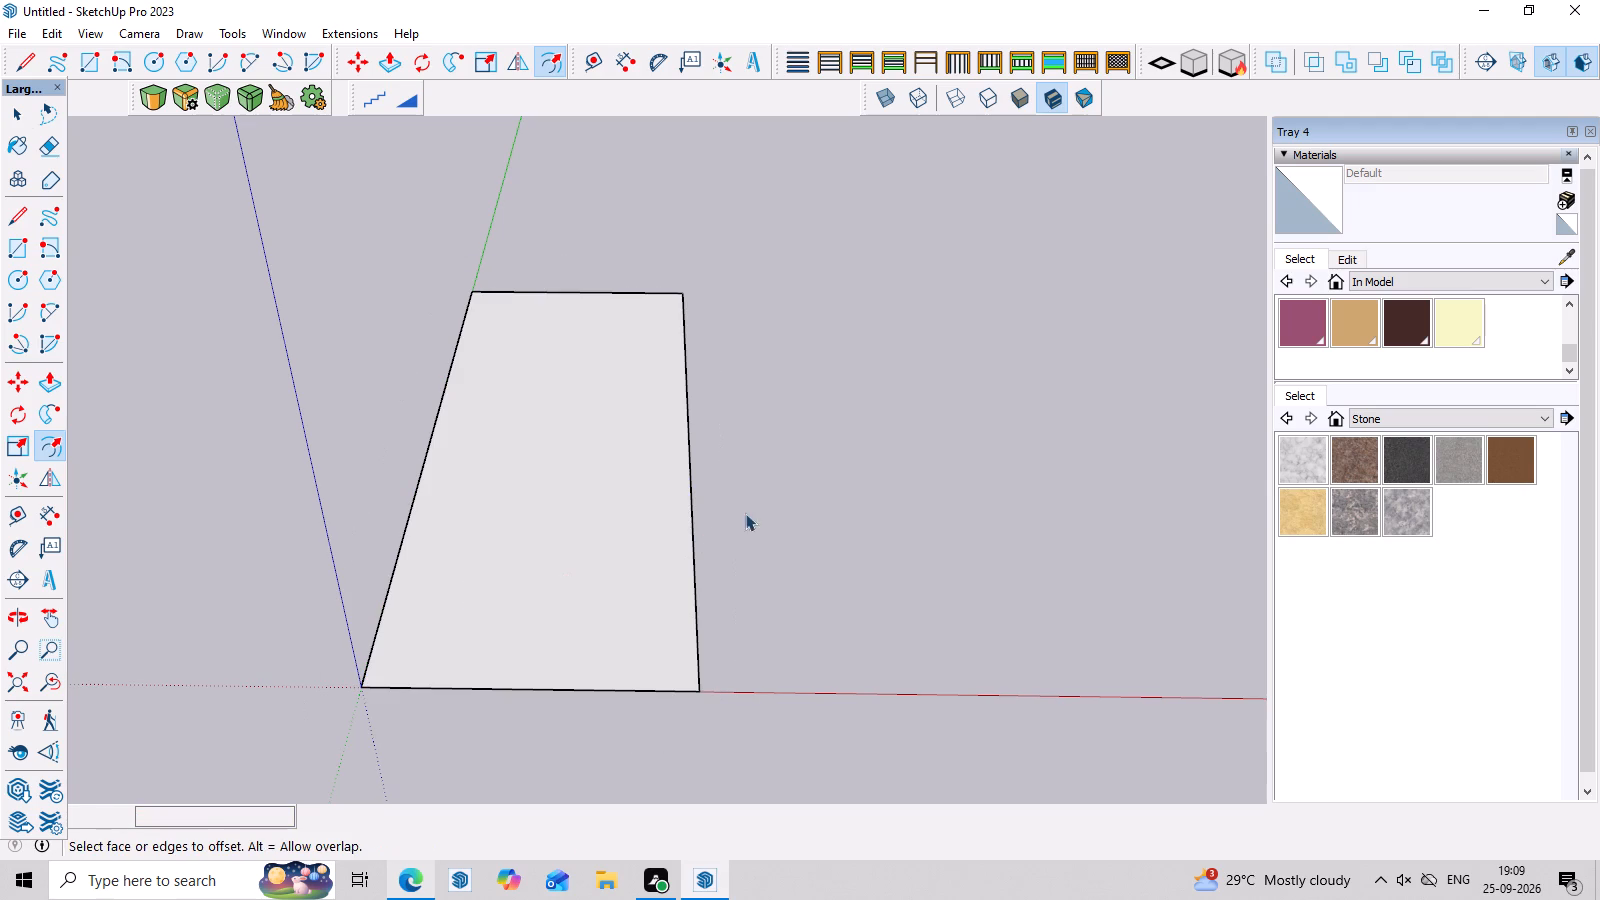
{"action": "left_click_drag", "start_coordinate": [782, 508], "coordinate": [512, 689]}
{"action": "key", "text": "Delete"}
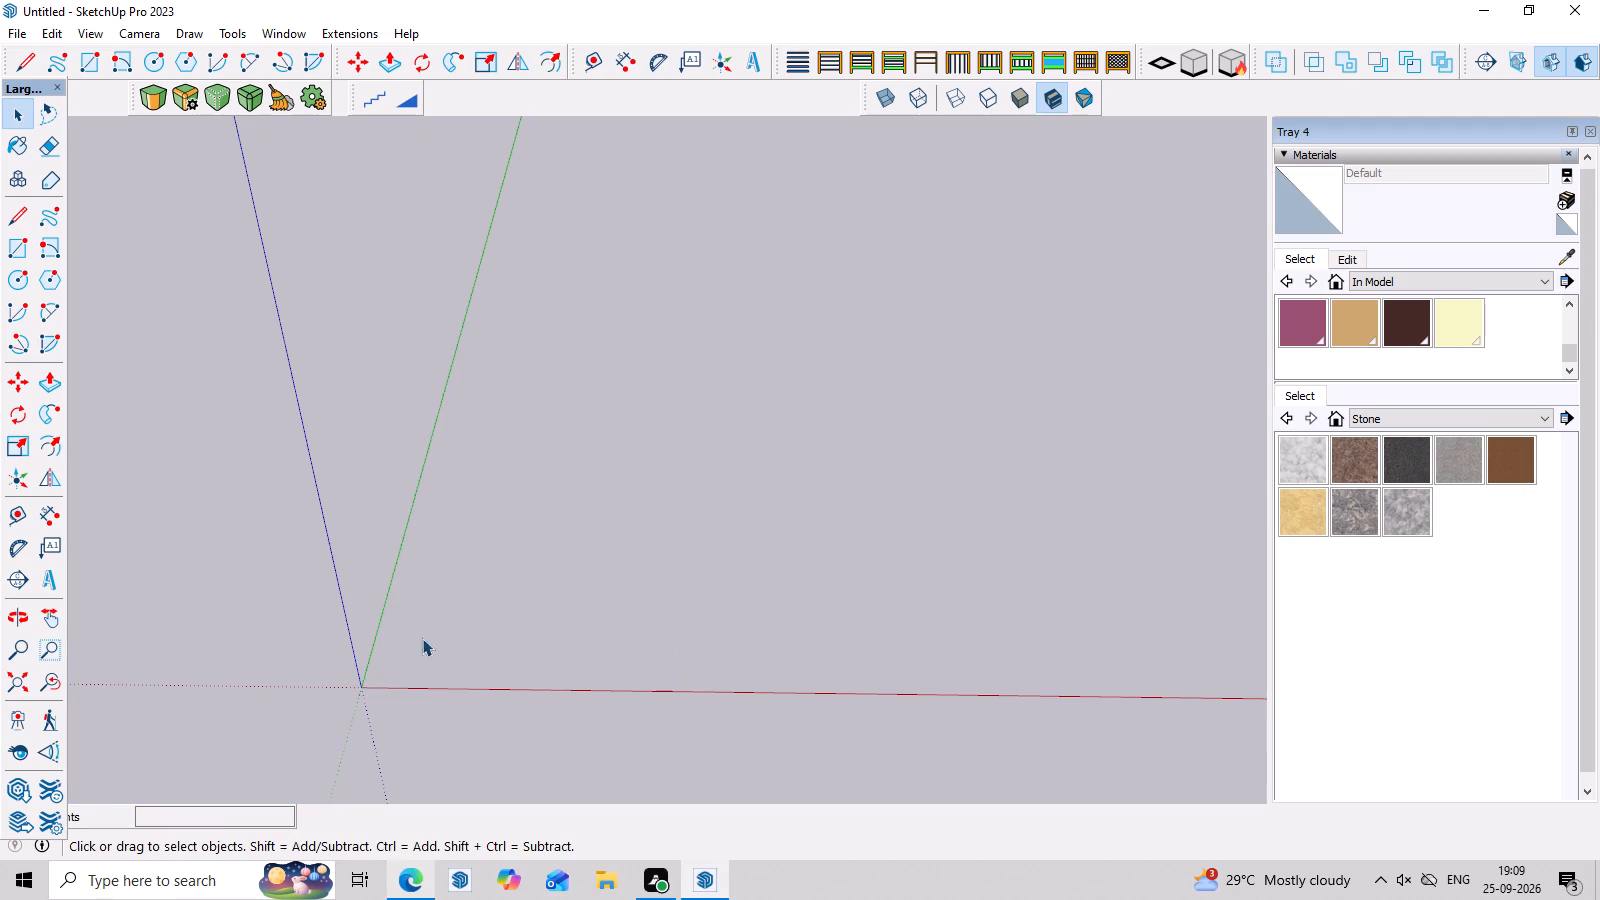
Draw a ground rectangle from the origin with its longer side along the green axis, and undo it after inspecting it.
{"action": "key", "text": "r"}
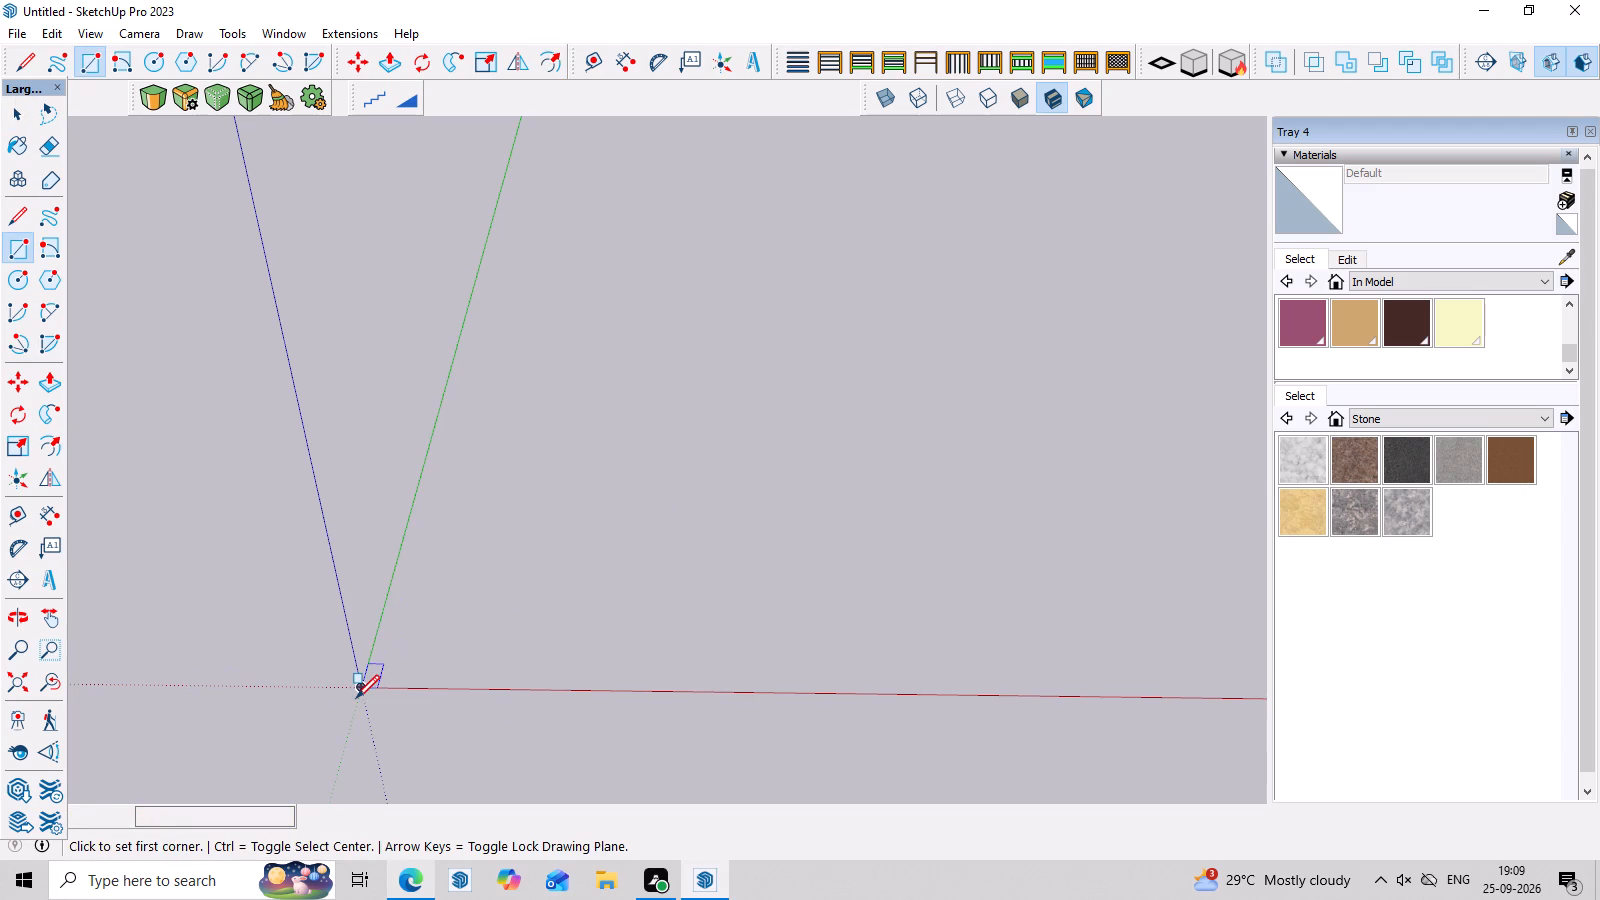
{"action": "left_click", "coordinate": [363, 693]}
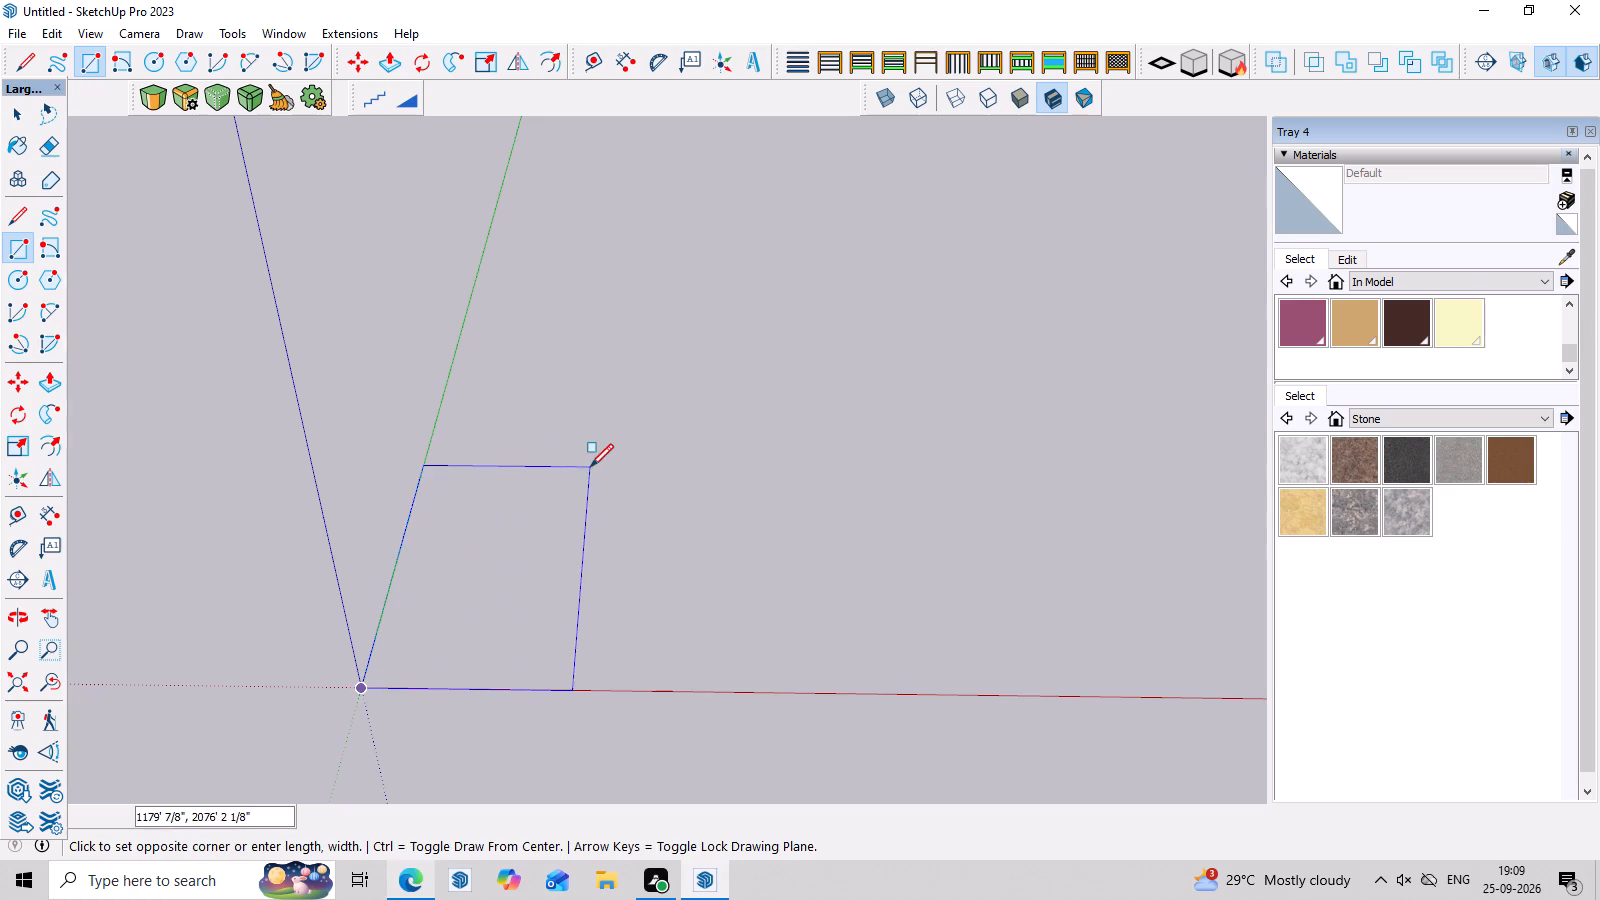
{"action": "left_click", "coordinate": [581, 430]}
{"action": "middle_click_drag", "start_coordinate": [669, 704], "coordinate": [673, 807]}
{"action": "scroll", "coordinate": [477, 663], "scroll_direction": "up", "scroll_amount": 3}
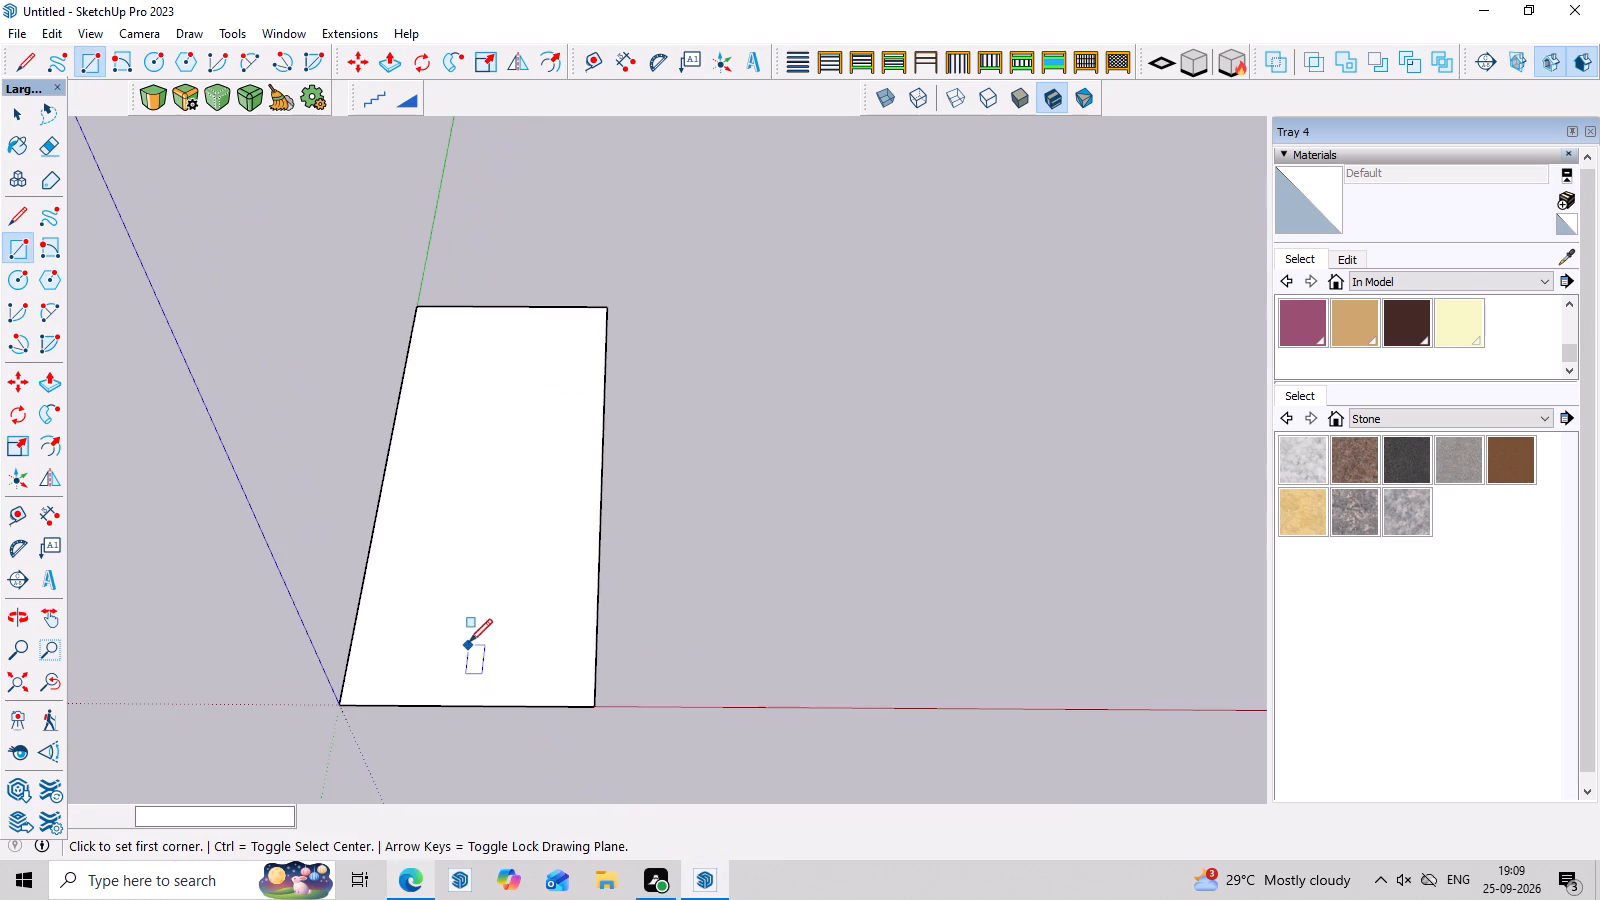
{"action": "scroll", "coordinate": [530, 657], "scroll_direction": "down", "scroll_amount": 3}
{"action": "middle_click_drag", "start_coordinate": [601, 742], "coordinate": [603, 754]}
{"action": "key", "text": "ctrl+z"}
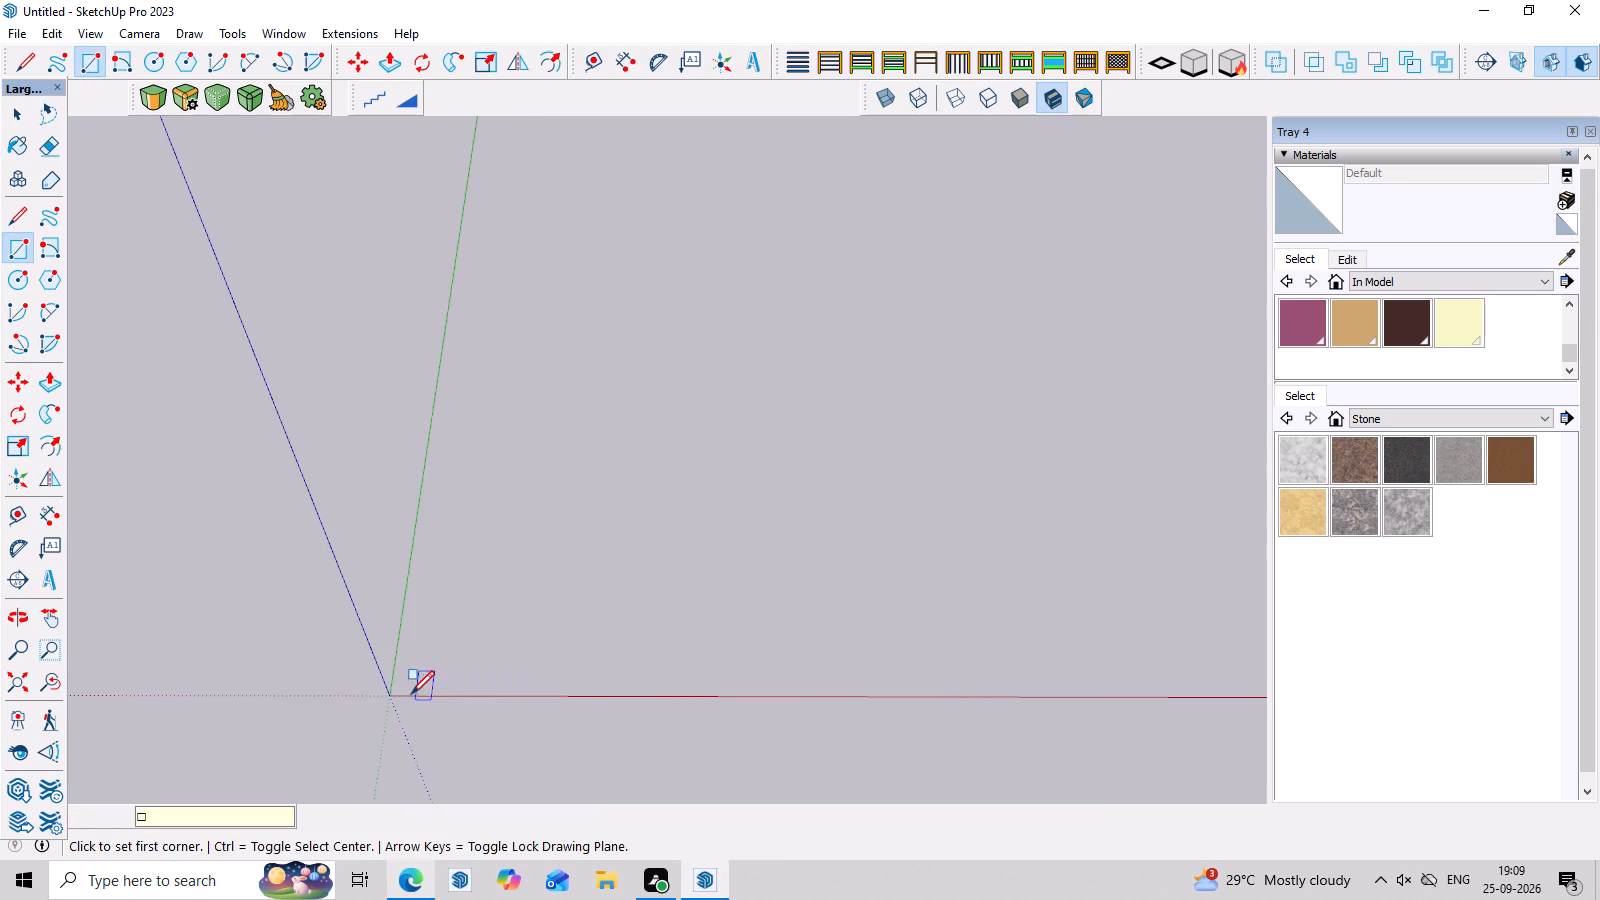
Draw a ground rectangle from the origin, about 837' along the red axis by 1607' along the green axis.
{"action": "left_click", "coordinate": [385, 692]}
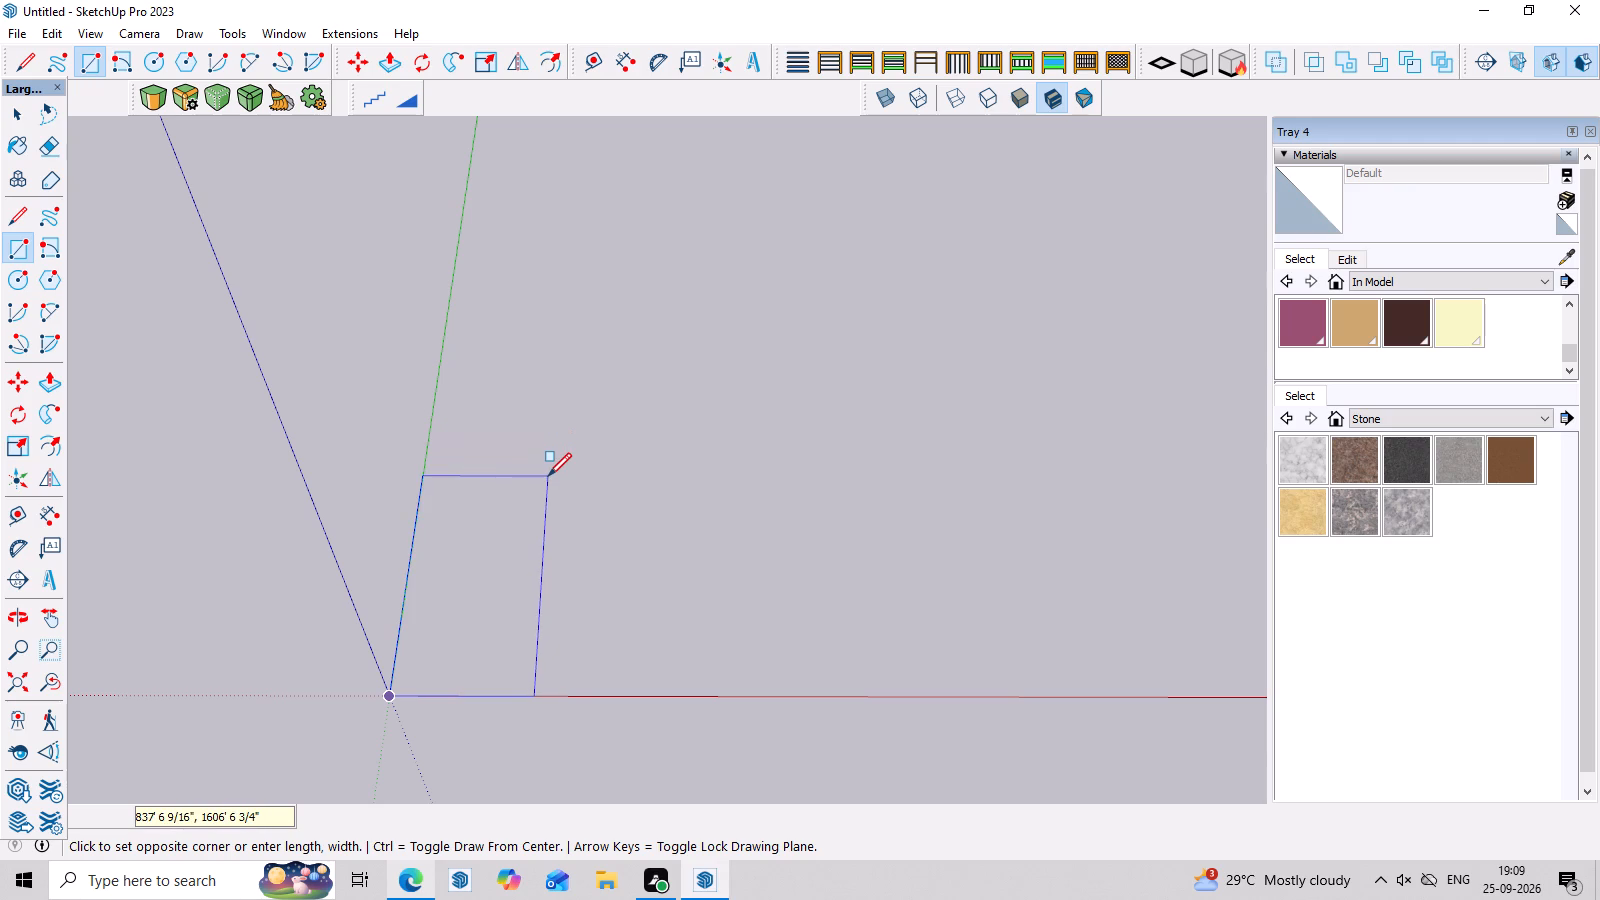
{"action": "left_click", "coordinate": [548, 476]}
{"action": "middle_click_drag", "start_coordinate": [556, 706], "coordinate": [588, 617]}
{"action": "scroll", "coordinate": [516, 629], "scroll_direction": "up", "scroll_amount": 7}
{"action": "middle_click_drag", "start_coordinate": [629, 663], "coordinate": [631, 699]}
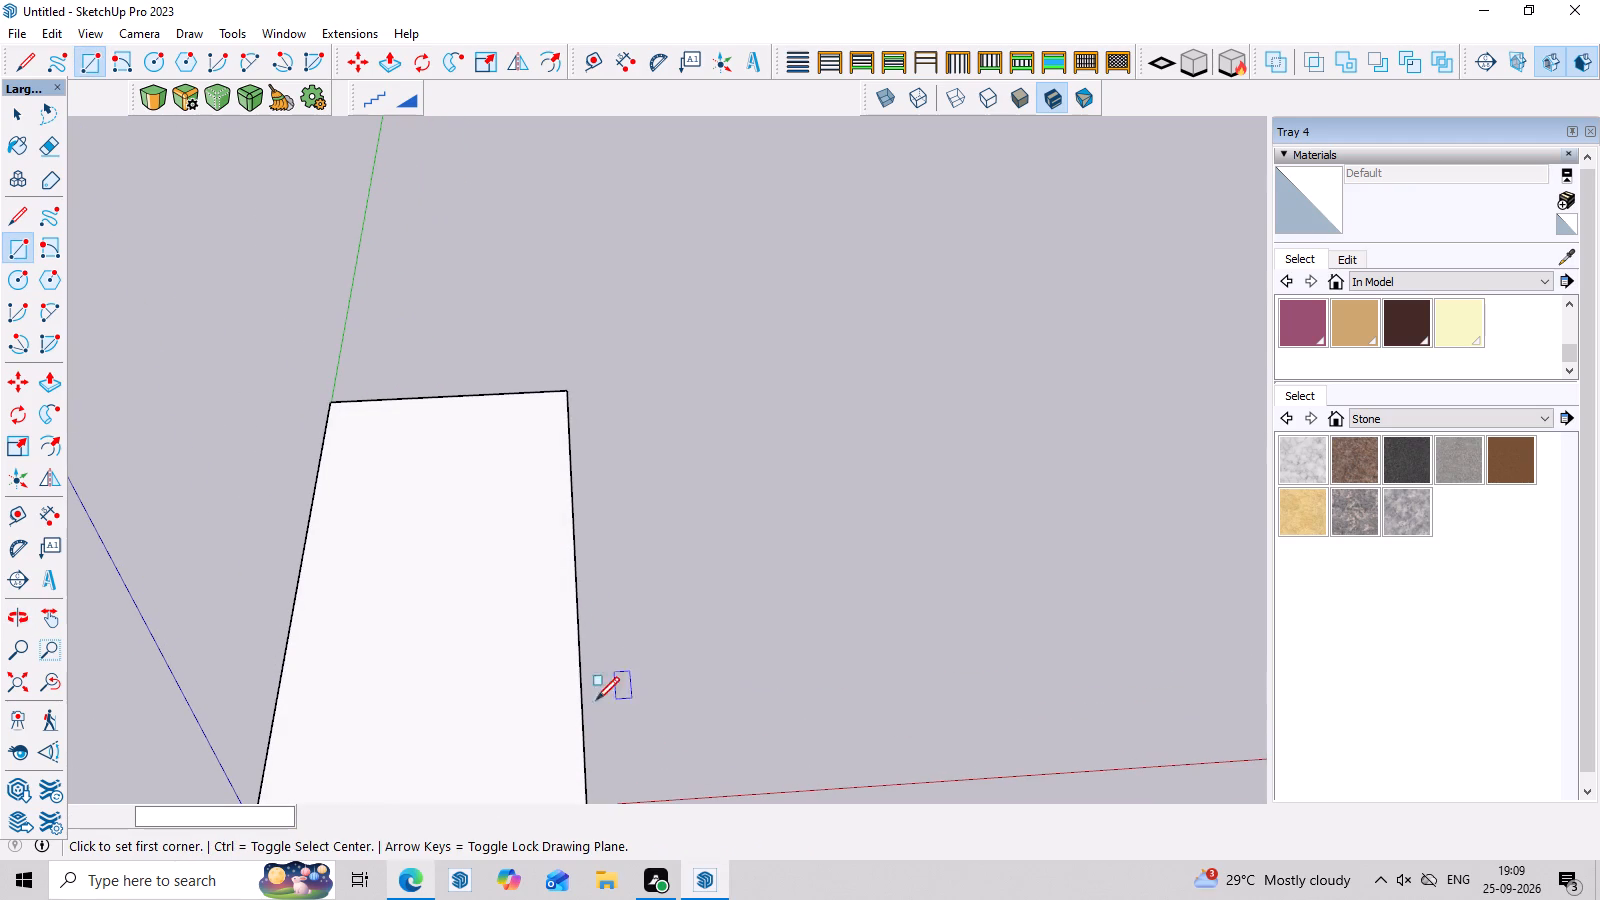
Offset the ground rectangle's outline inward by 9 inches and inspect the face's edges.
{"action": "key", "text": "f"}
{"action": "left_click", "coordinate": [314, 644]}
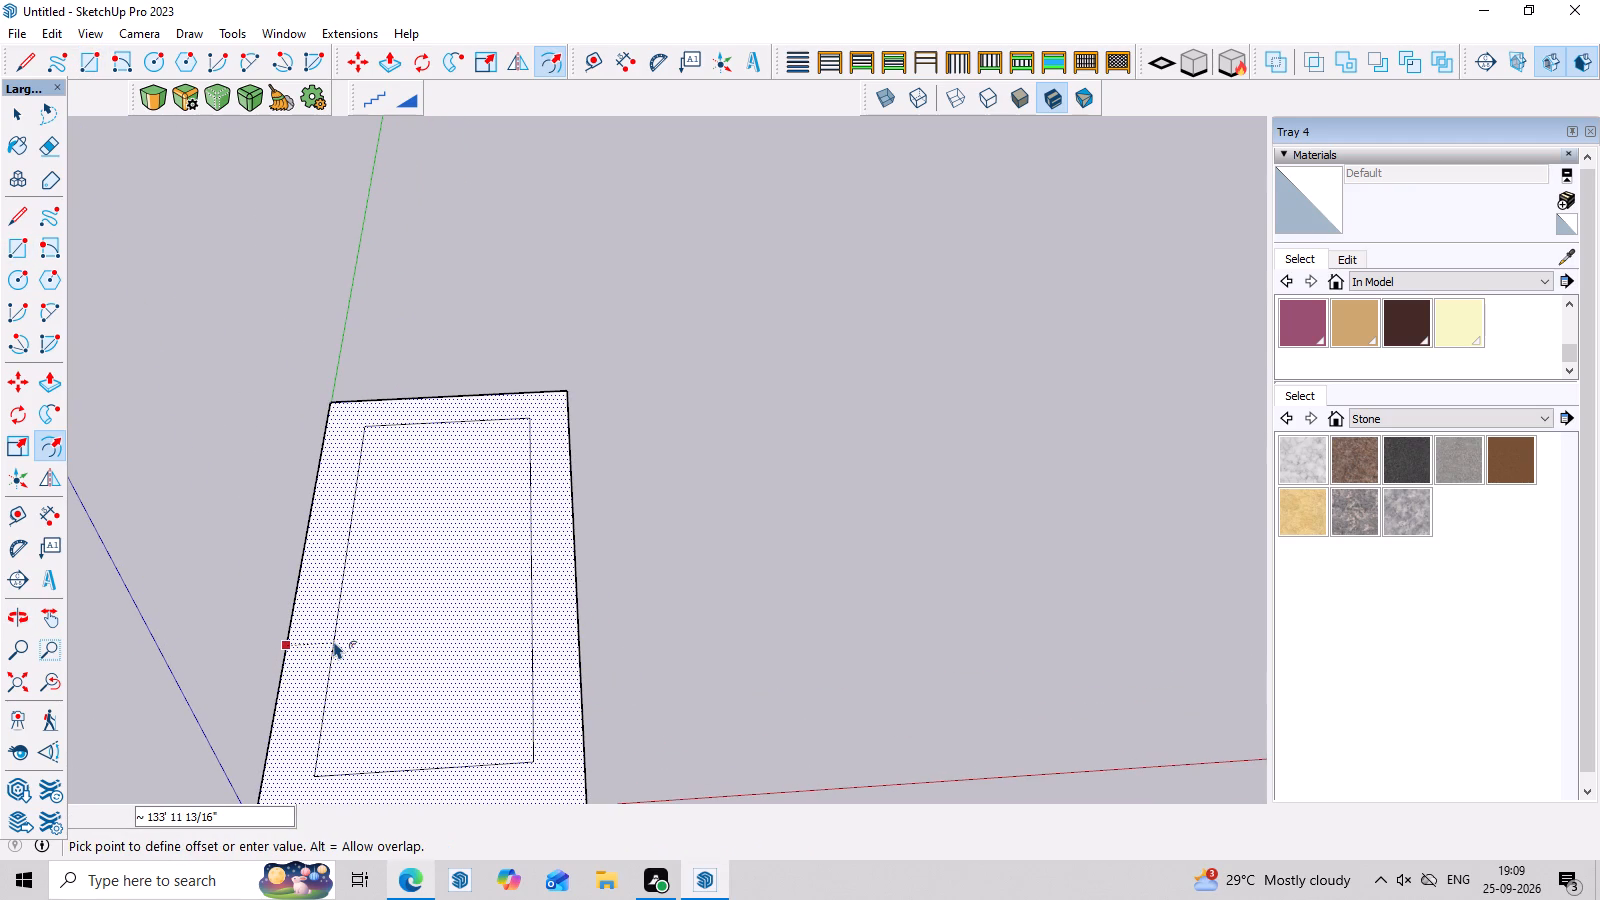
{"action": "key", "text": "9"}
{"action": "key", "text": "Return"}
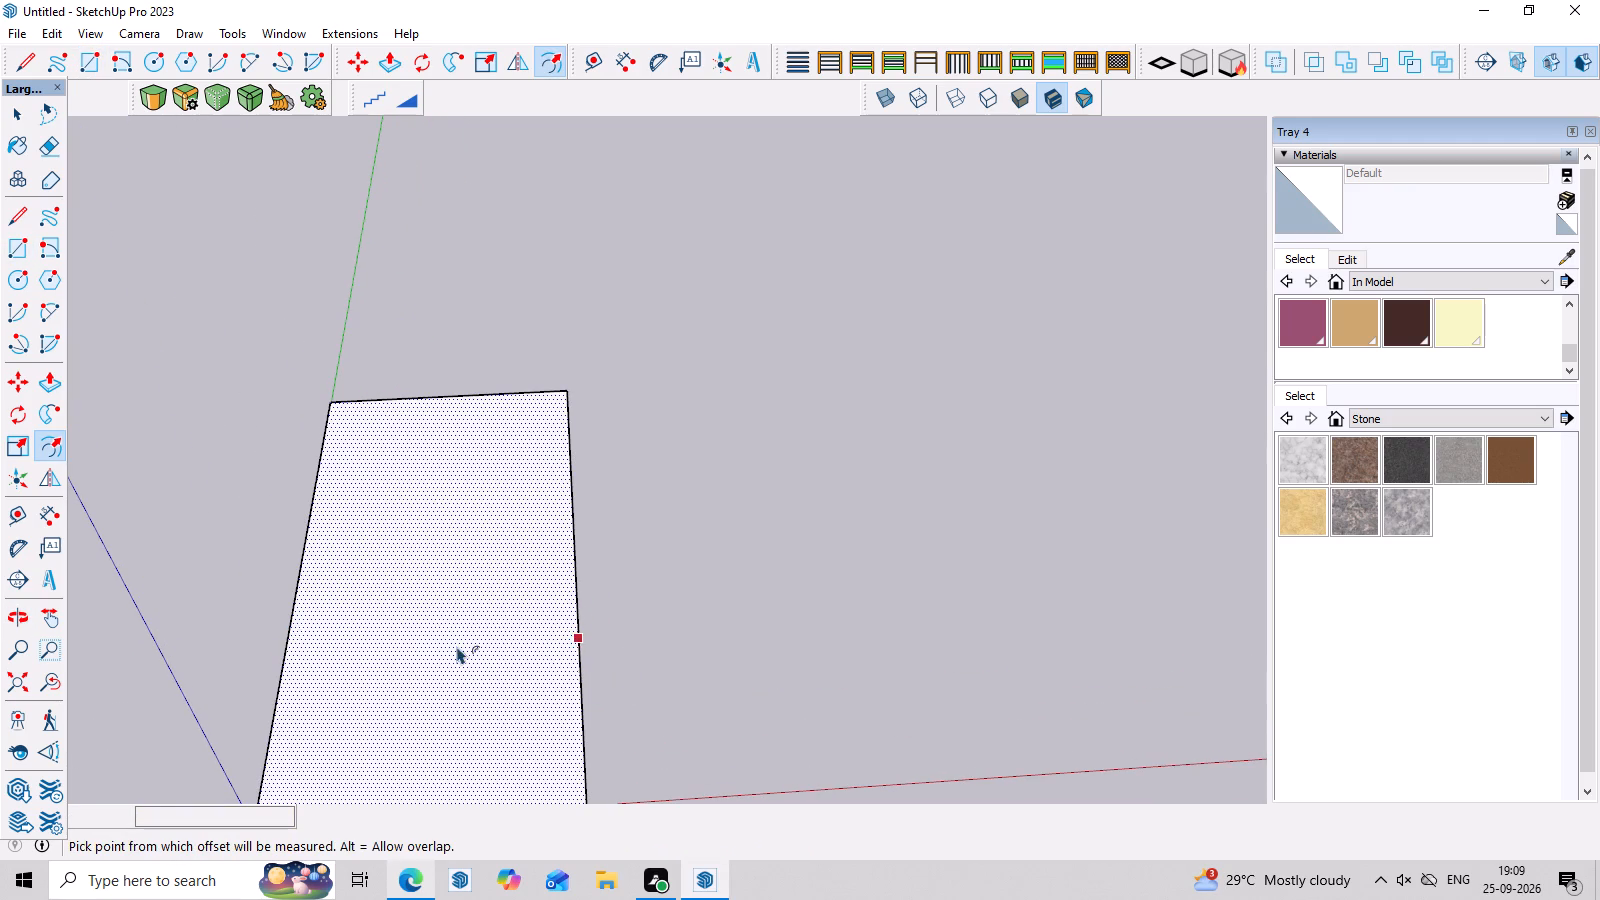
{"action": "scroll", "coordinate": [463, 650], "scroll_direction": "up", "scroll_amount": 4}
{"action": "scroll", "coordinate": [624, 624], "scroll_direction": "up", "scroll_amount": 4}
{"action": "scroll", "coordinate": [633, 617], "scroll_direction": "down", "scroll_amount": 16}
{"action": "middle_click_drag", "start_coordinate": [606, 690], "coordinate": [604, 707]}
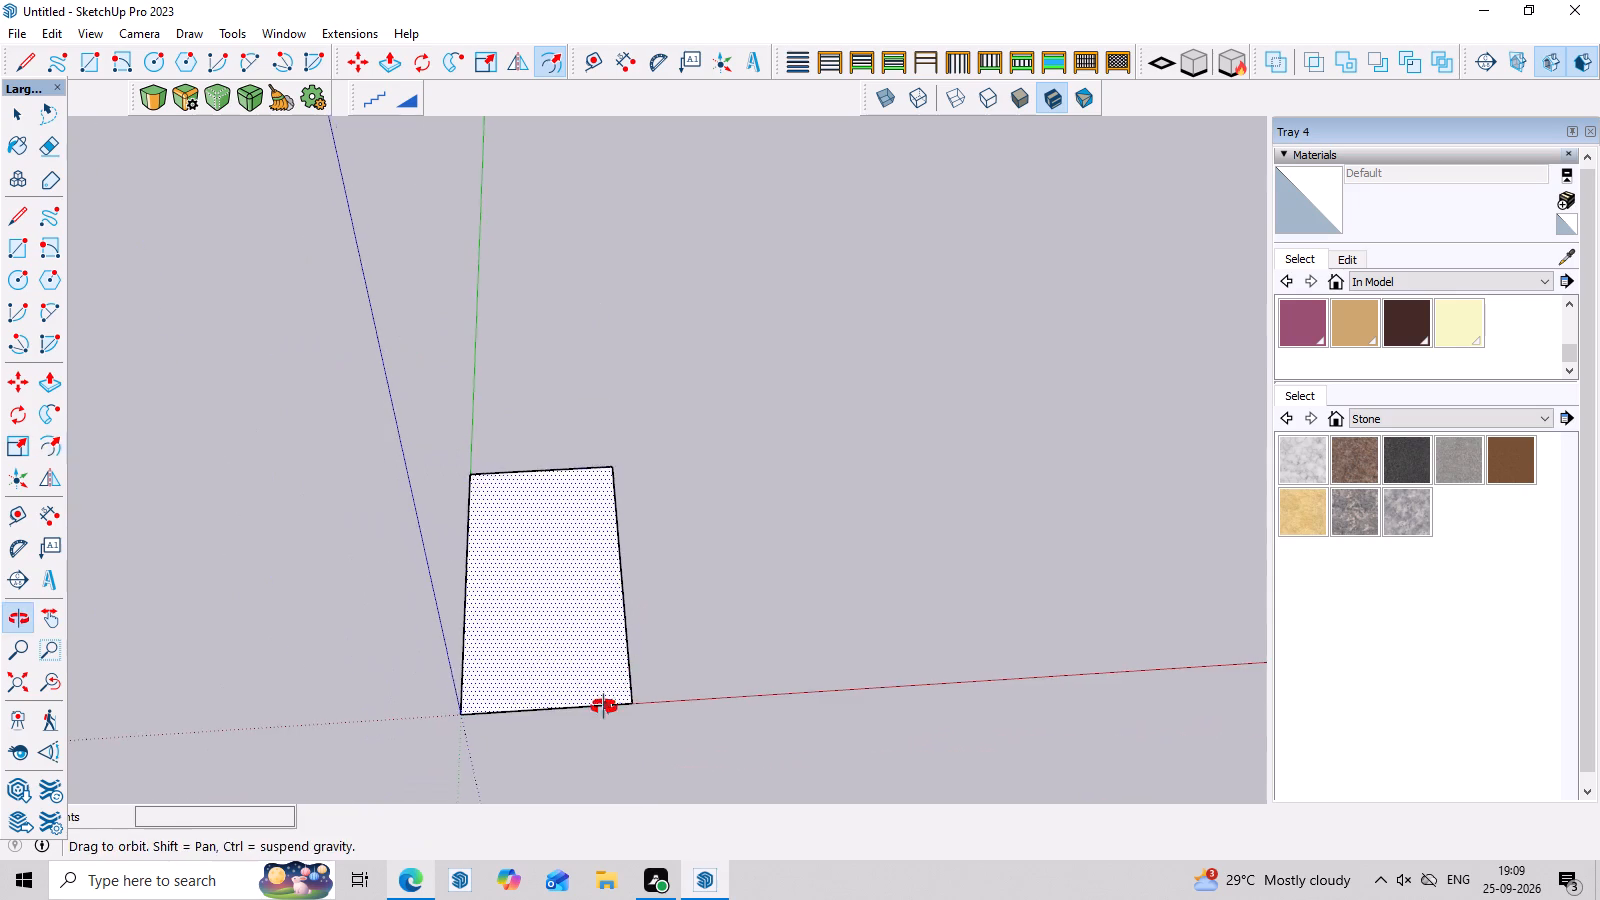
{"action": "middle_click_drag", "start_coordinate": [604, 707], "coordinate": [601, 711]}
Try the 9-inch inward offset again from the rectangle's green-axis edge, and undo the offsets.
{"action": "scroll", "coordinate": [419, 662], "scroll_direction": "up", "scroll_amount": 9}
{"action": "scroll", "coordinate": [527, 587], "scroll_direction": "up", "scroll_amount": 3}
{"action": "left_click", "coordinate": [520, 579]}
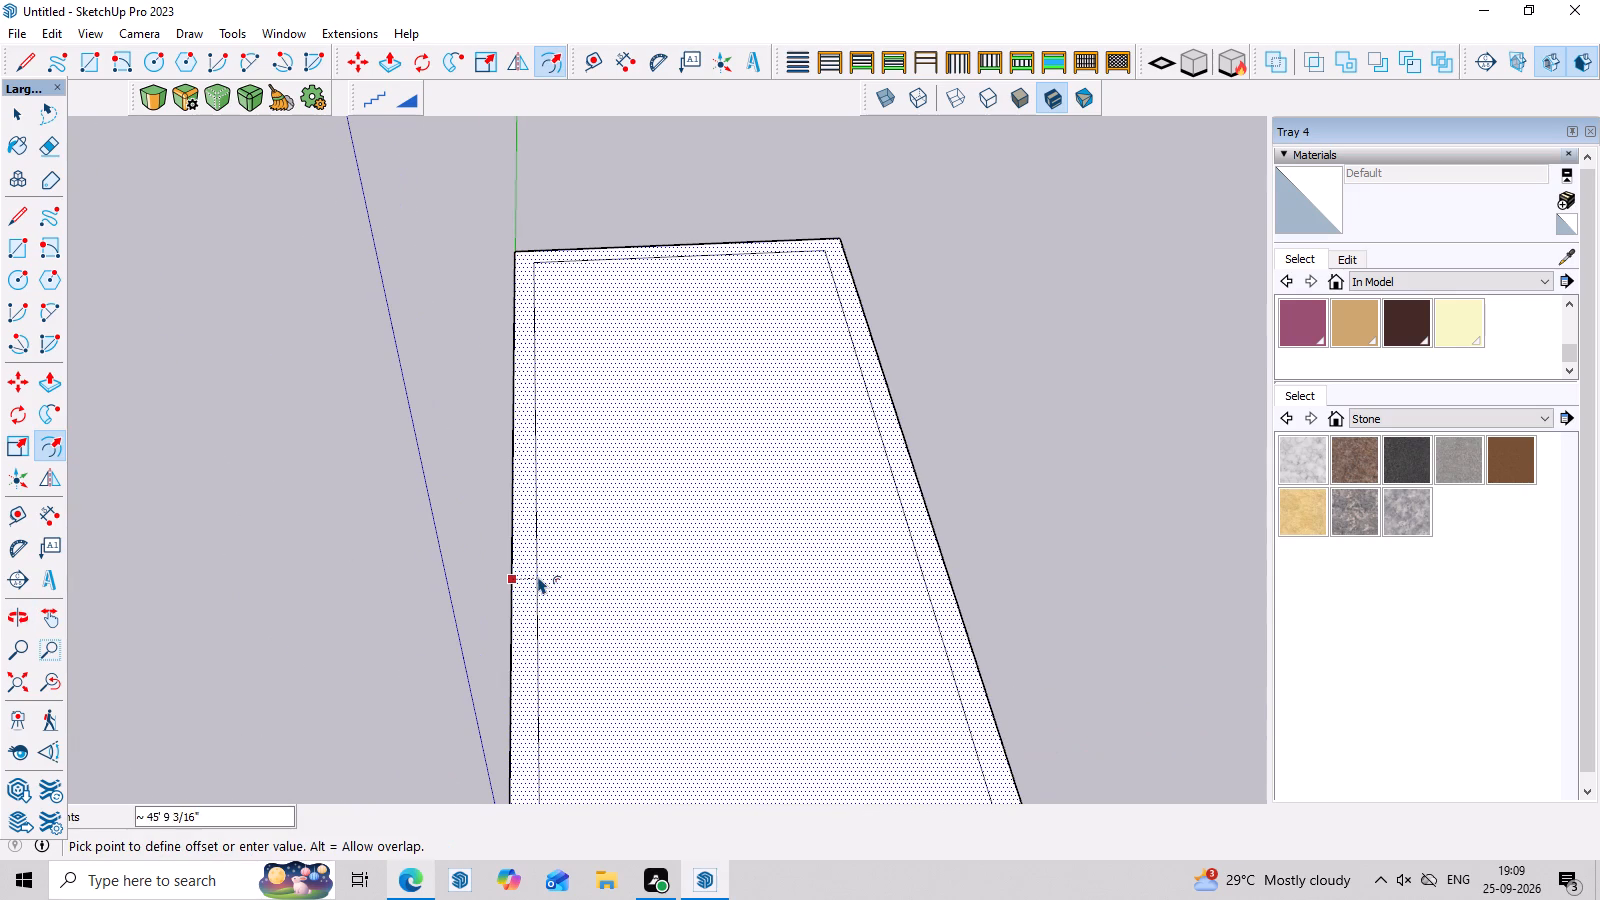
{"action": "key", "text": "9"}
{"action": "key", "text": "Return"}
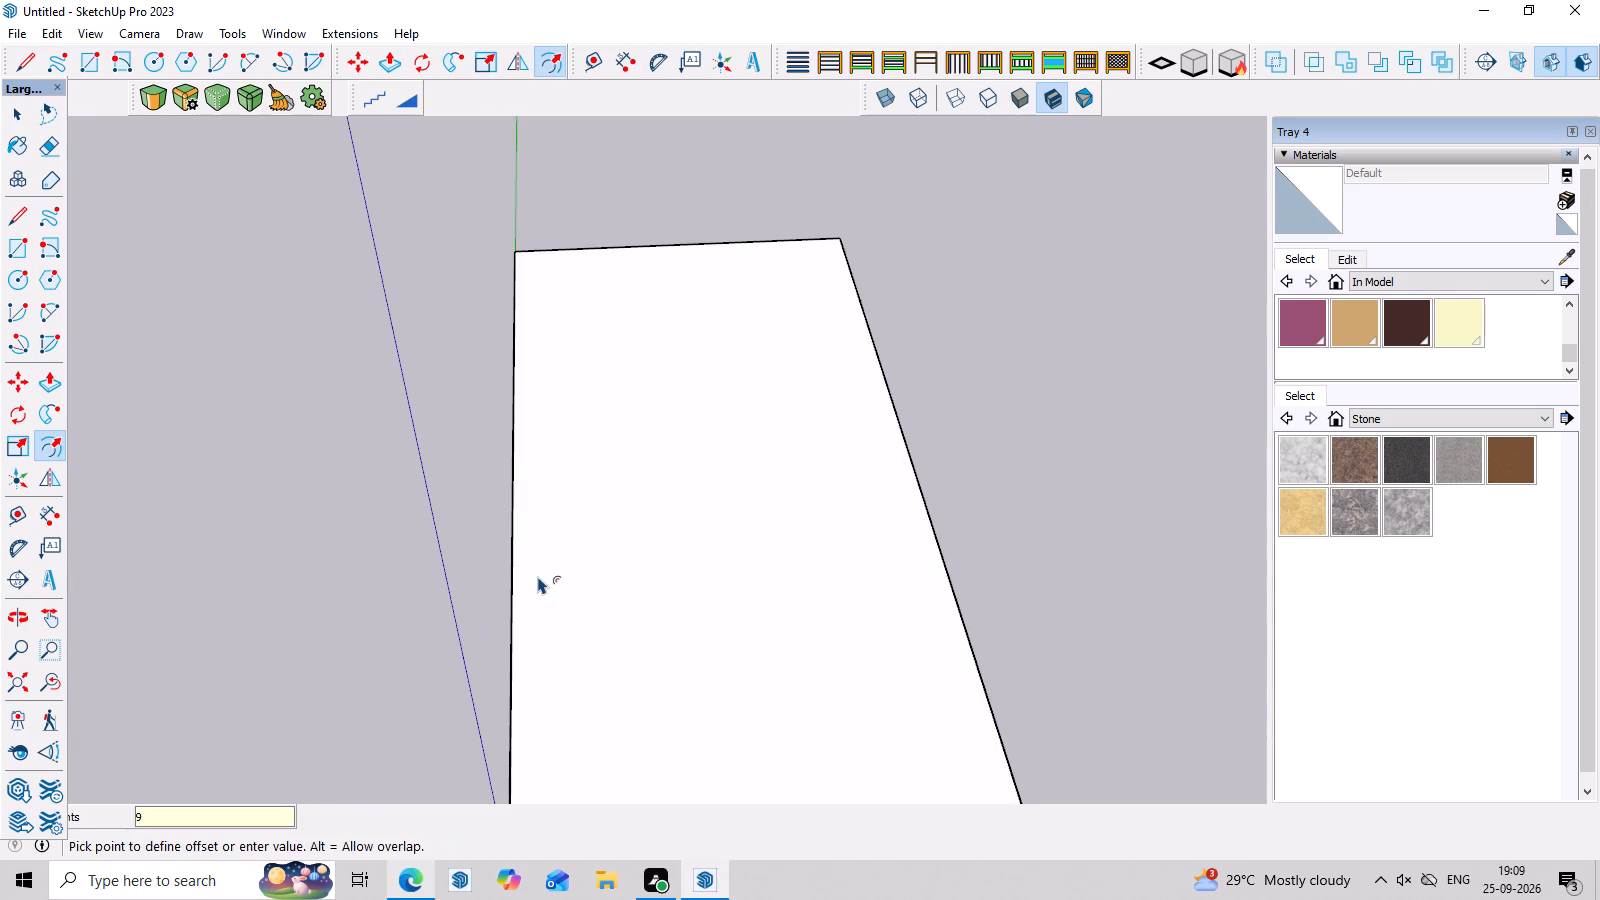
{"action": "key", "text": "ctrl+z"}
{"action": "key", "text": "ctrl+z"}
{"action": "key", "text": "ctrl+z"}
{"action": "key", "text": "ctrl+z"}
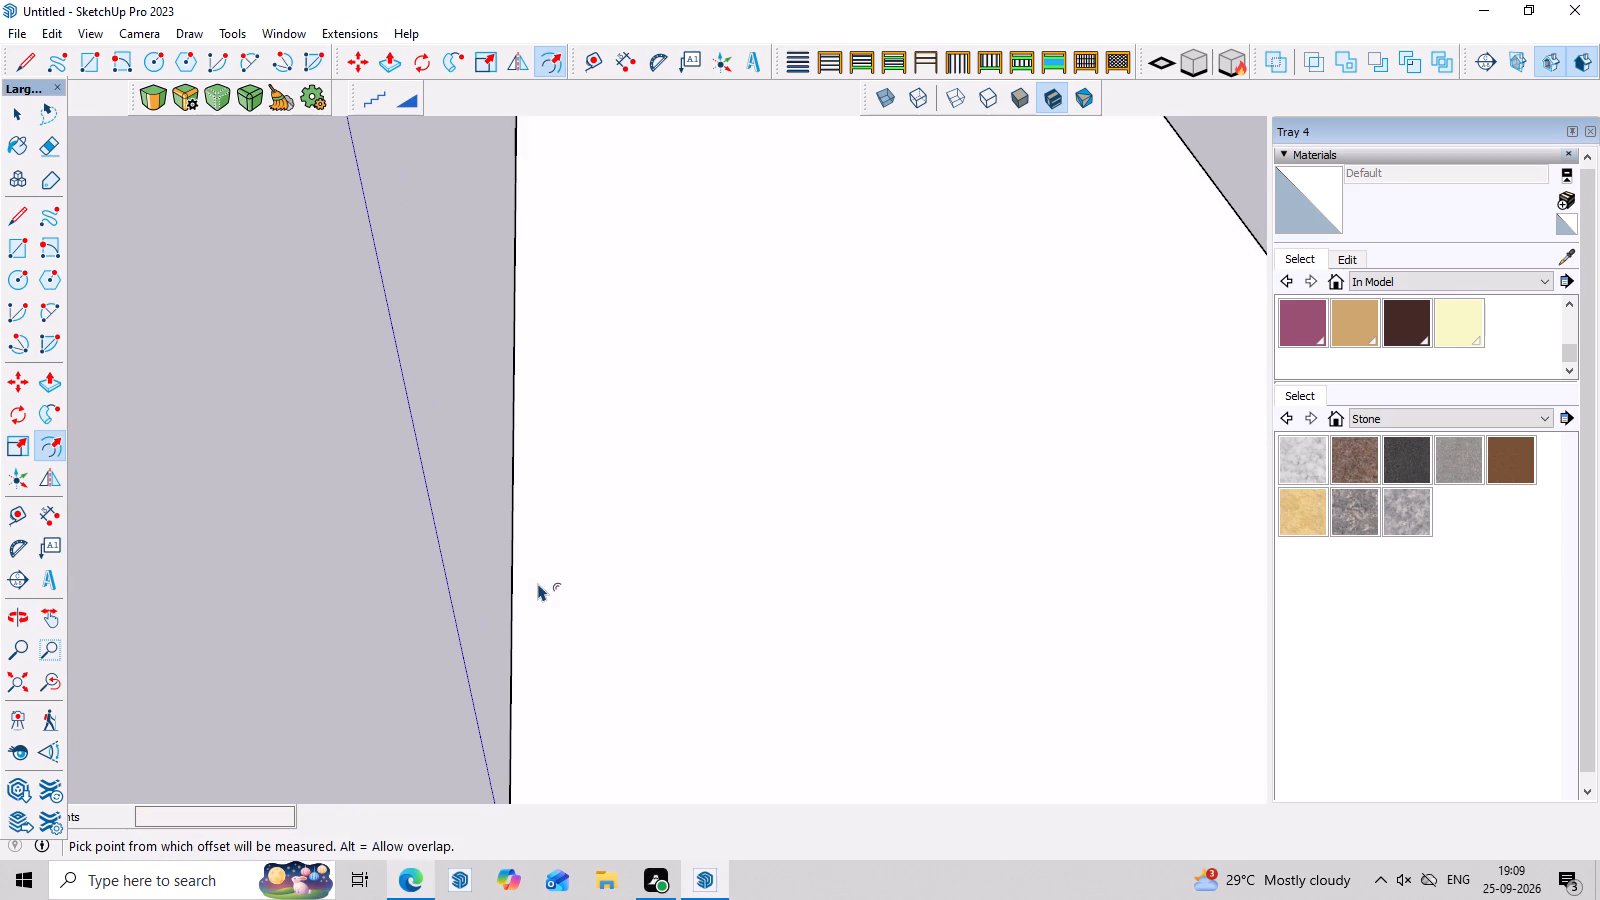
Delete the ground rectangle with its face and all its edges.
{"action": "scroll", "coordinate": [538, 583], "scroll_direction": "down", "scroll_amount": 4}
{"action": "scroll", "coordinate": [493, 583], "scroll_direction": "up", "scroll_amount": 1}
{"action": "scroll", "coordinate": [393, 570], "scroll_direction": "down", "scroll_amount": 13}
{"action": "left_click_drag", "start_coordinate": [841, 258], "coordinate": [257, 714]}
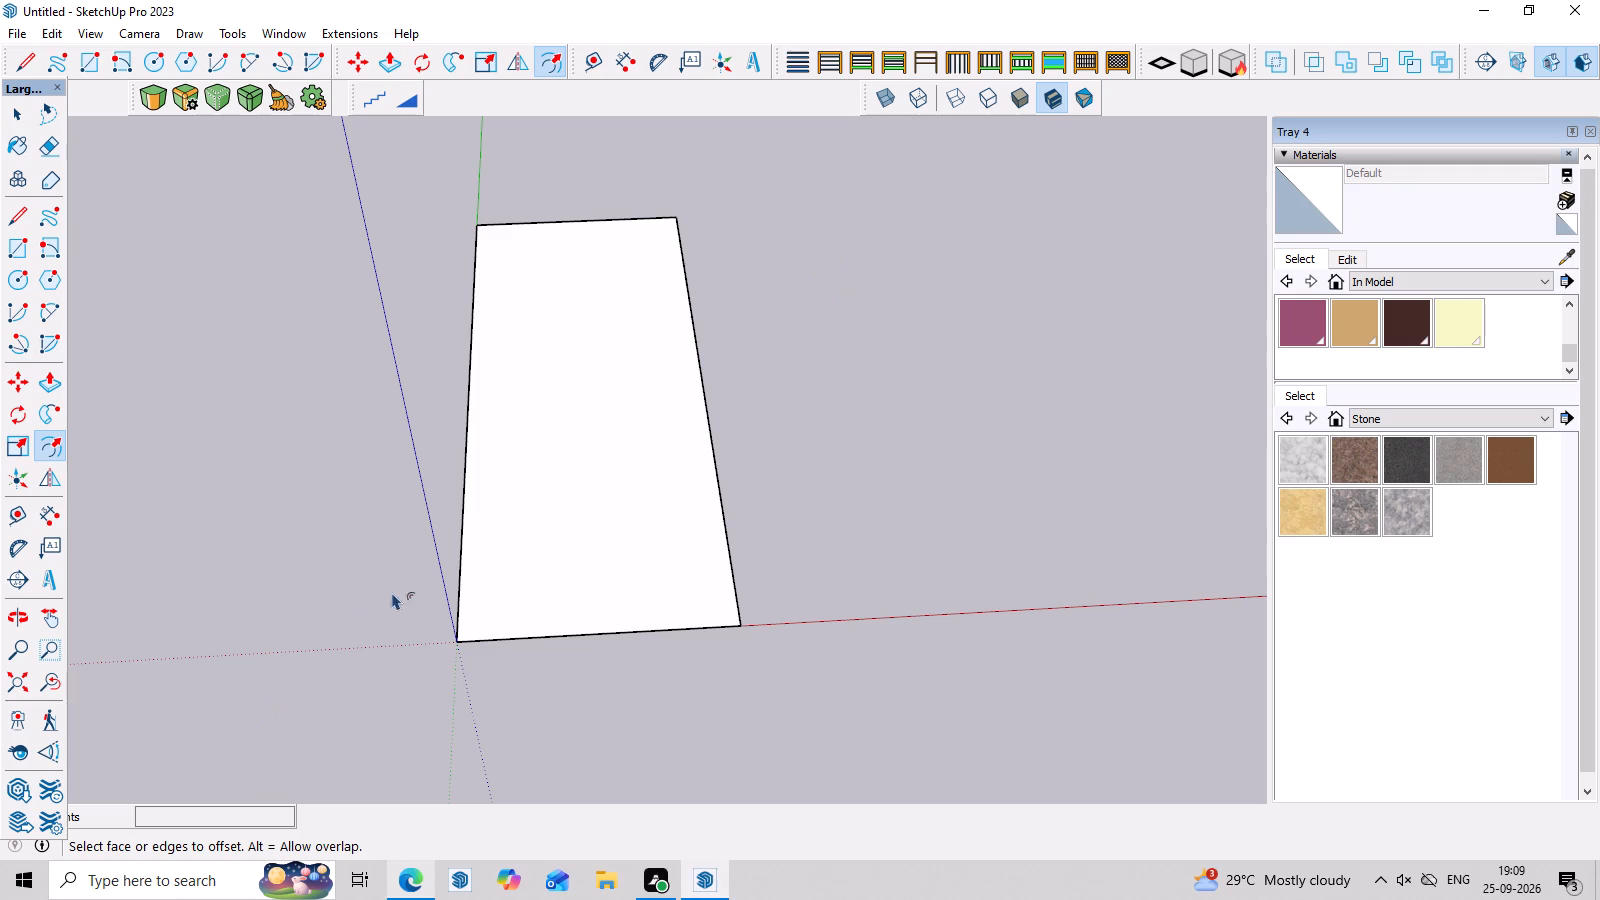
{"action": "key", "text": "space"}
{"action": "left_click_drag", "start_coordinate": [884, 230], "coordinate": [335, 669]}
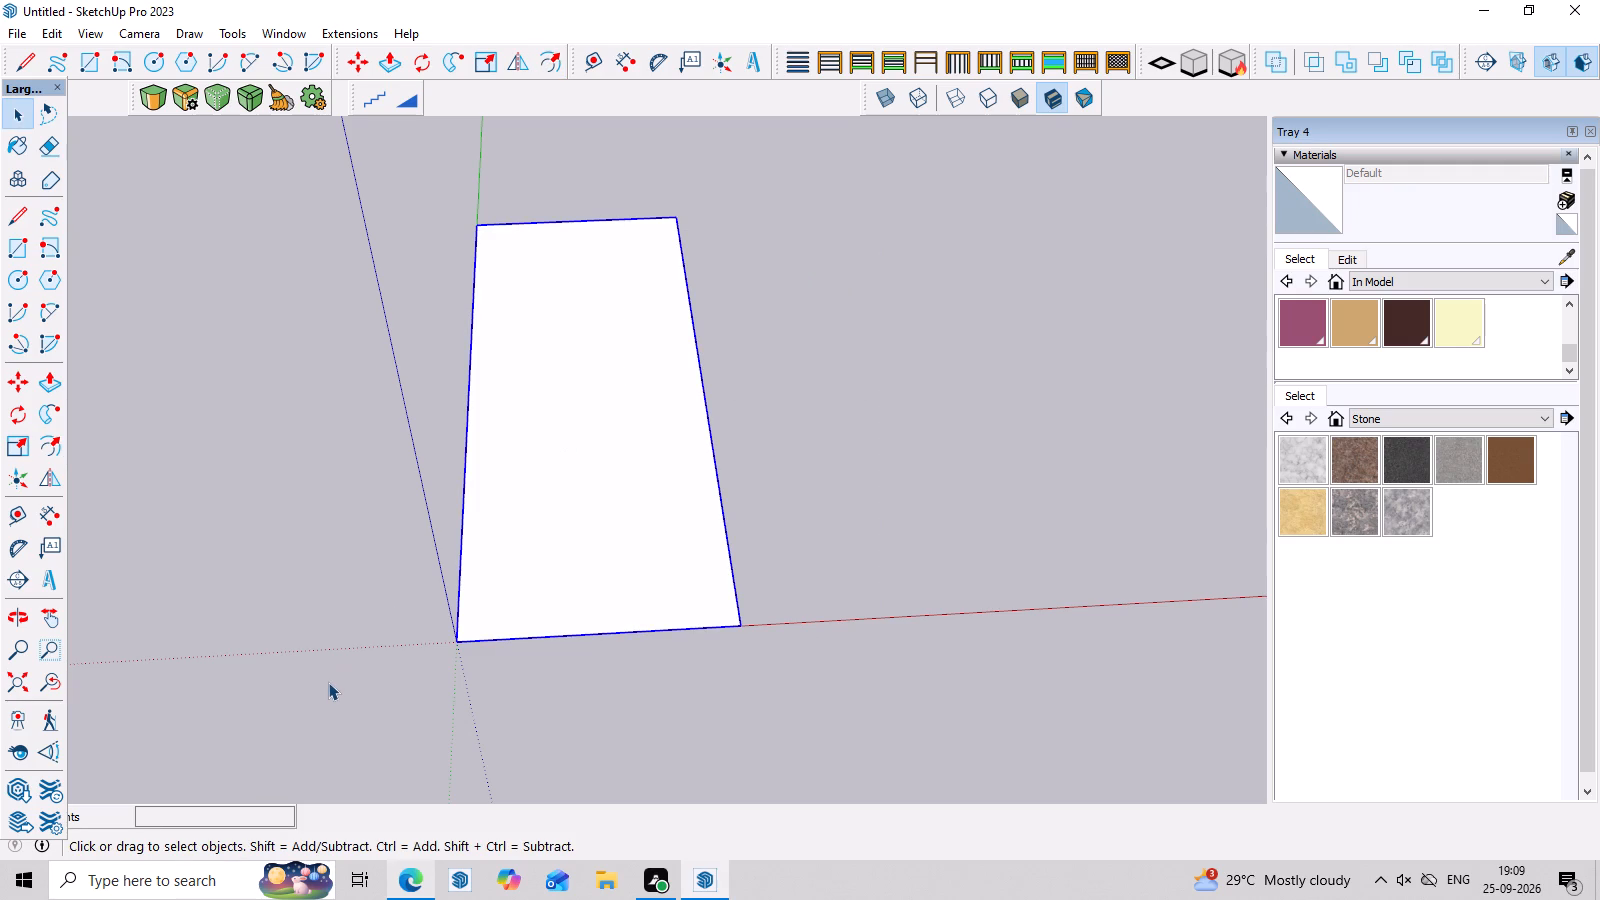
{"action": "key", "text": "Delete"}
Set the model's display precision to 0" for length, 0 in² for area and 0 in³ for volume.
{"action": "left_click", "coordinate": [29, 39]}
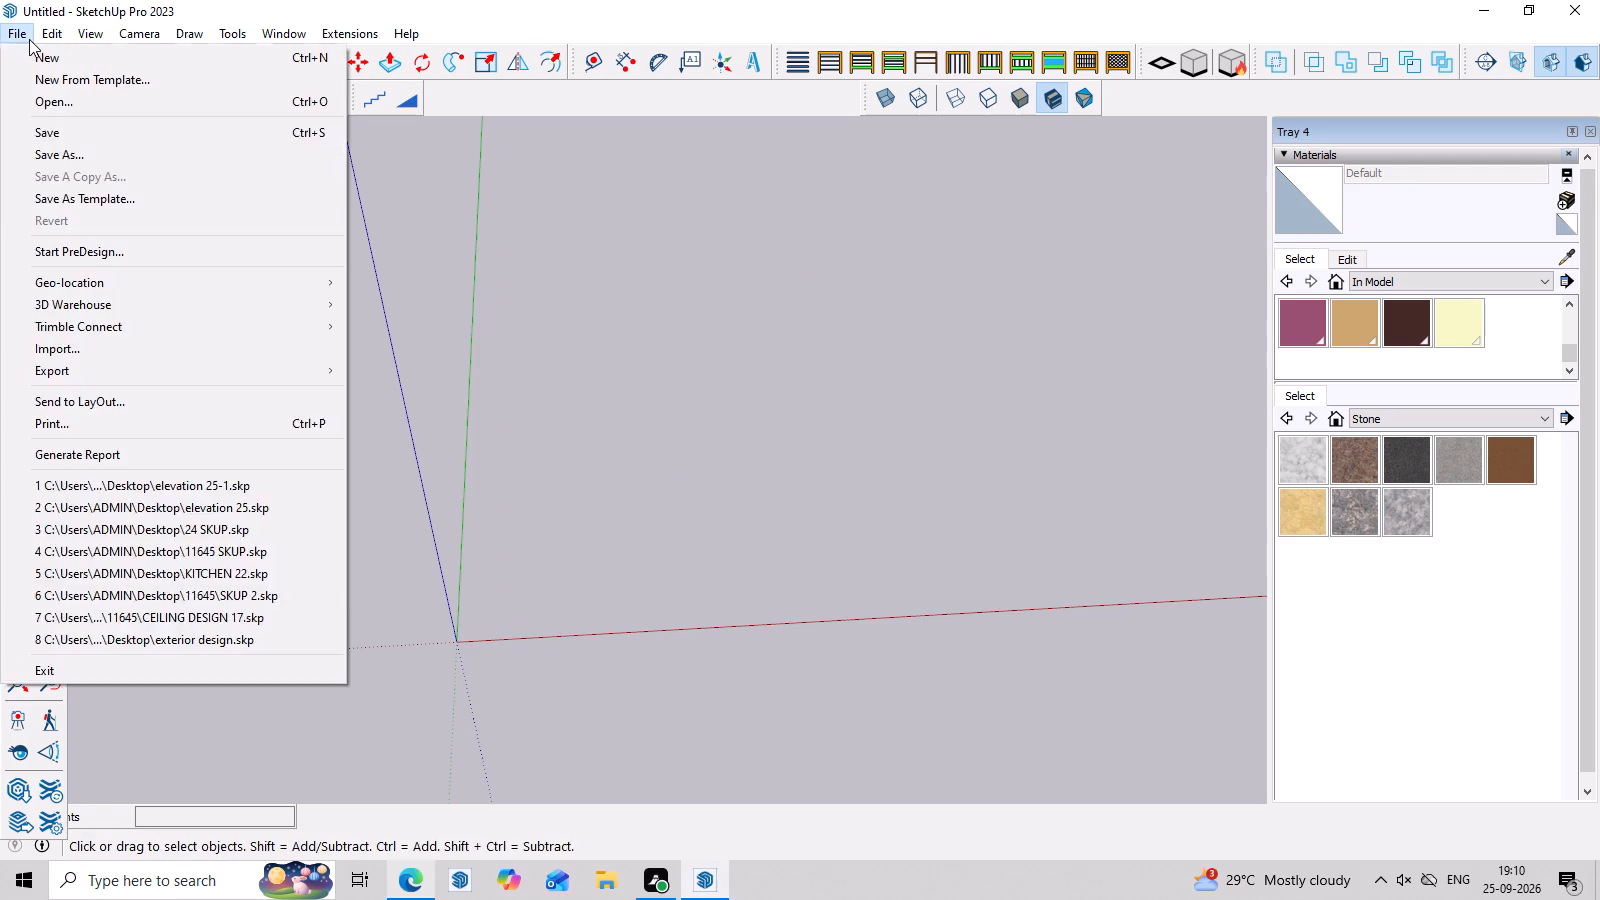
{"action": "double_click", "coordinate": [293, 35]}
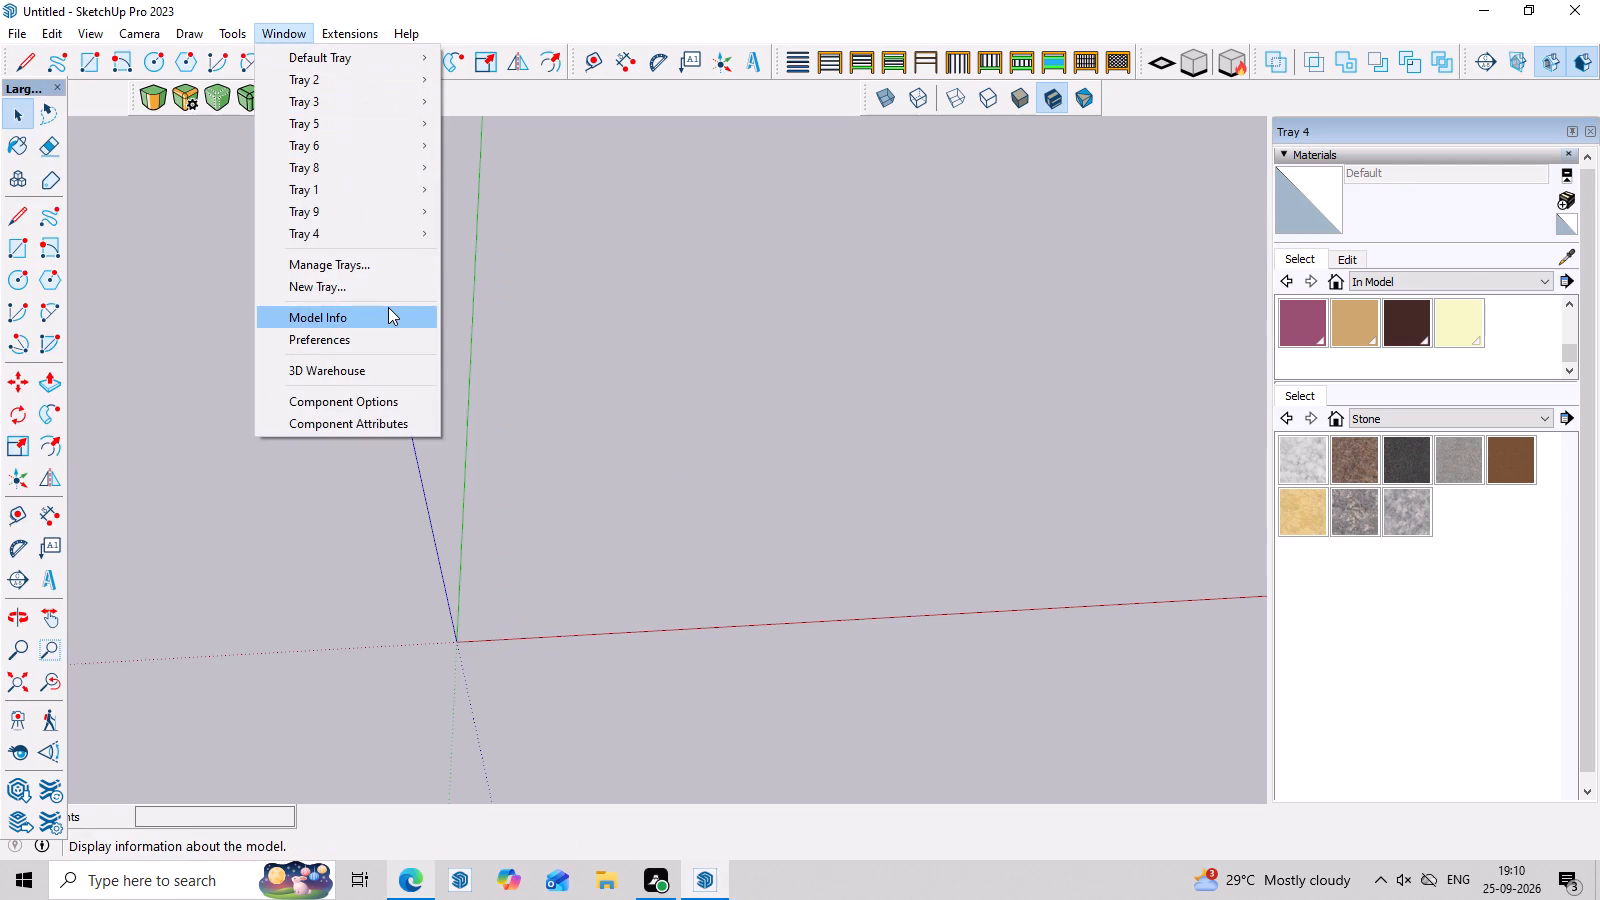
{"action": "left_click", "coordinate": [388, 309]}
{"action": "left_click", "coordinate": [893, 428]}
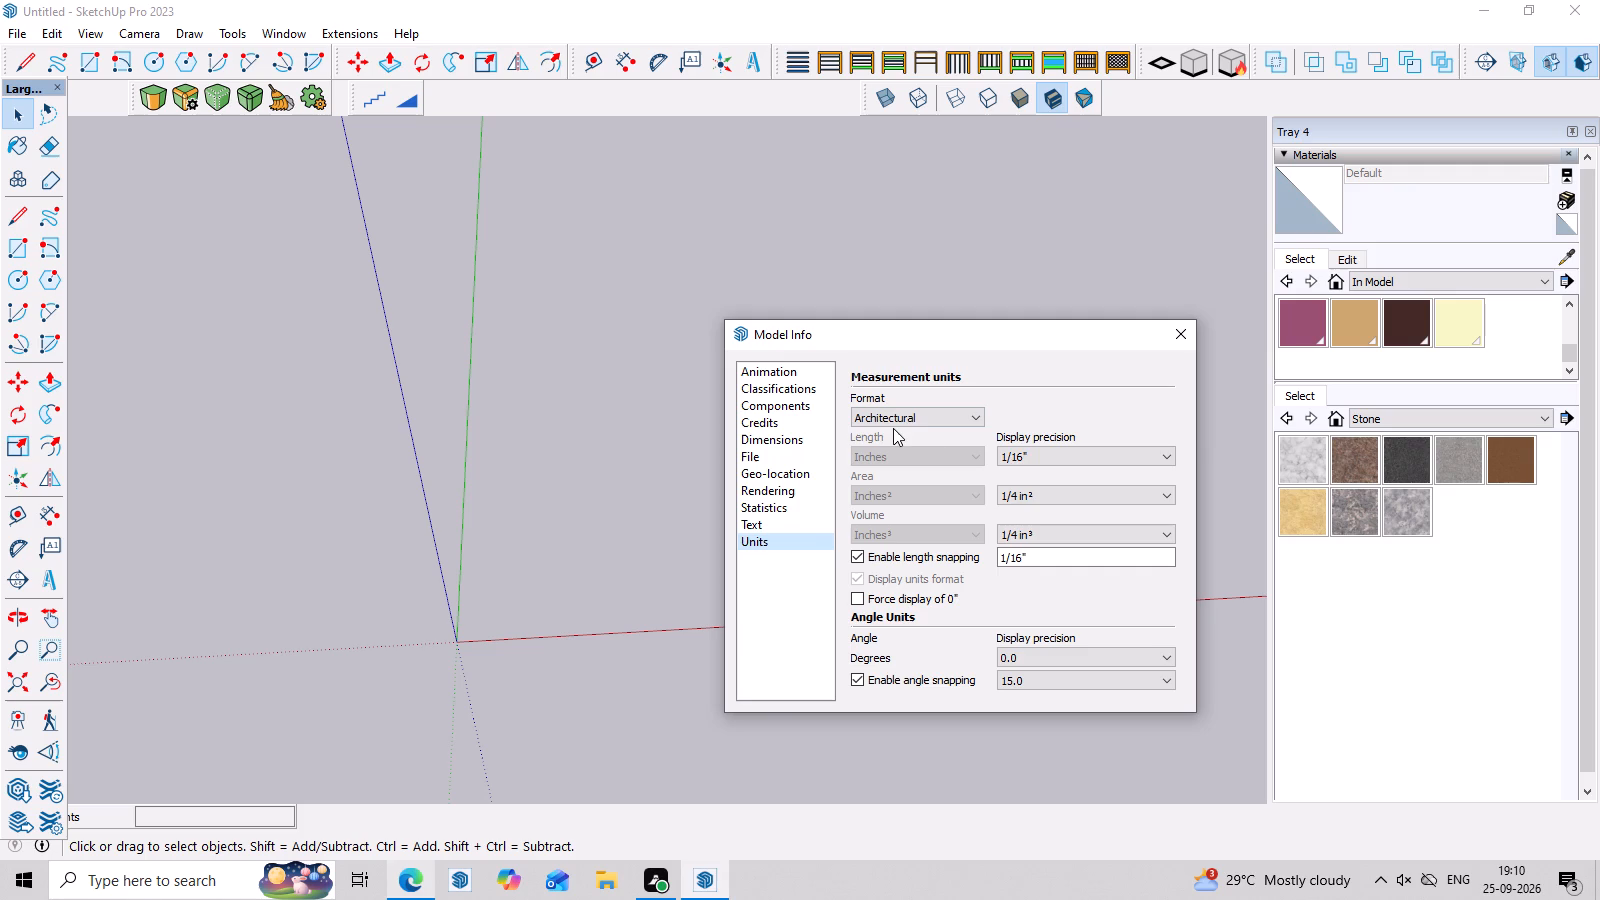
{"action": "left_click", "coordinate": [1039, 458]}
{"action": "left_click", "coordinate": [1045, 485]}
{"action": "left_click", "coordinate": [1046, 457]}
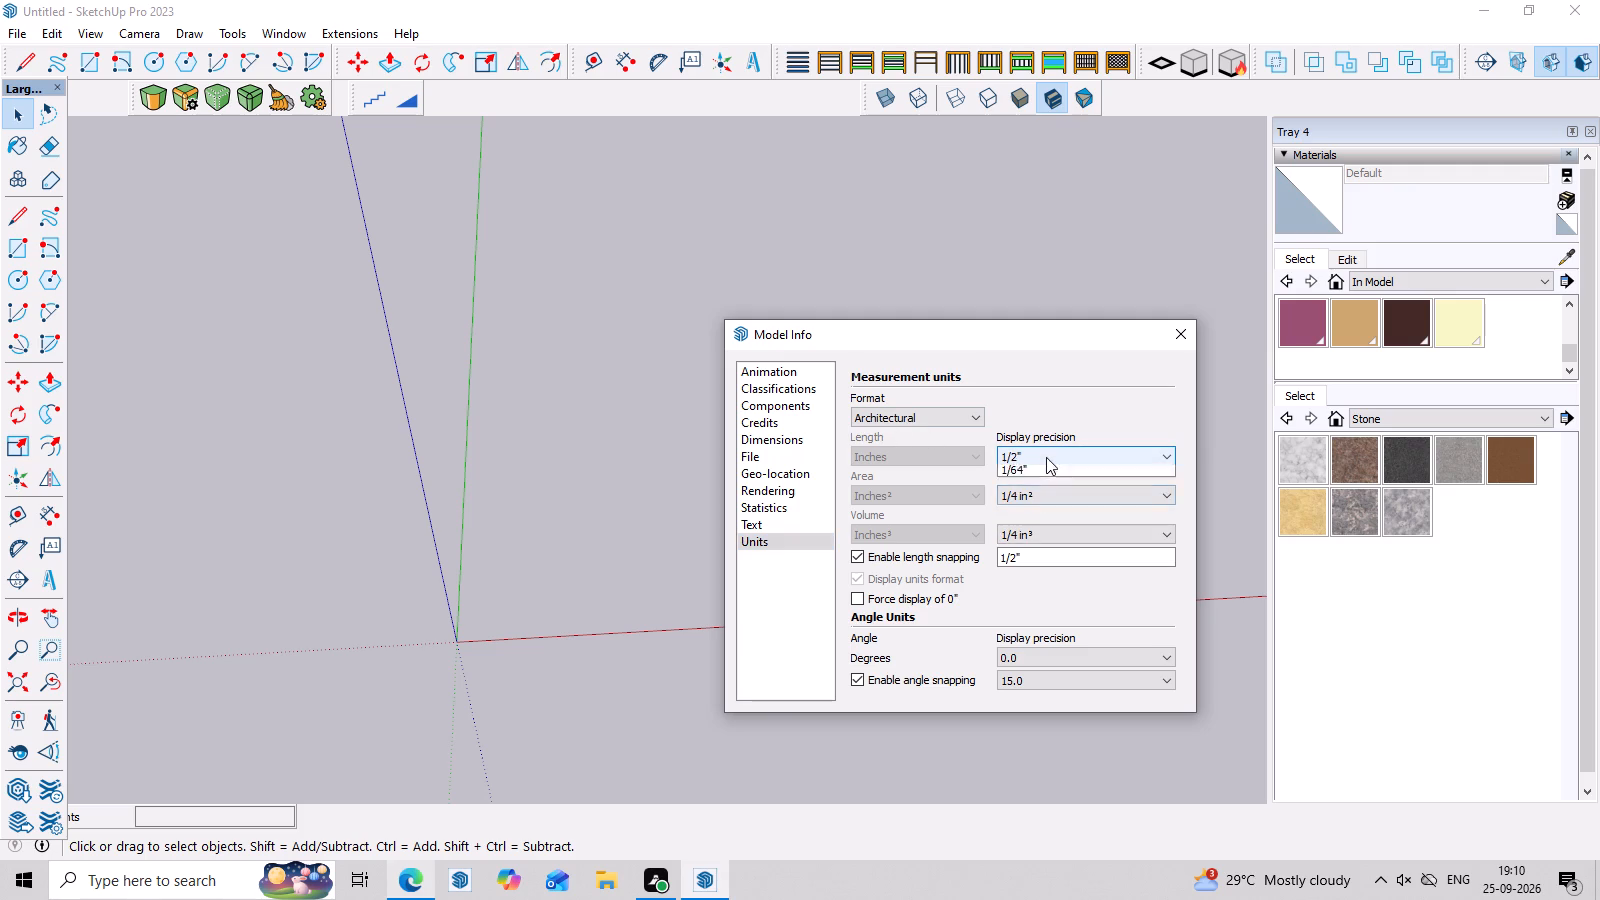
{"action": "left_click", "coordinate": [1046, 469]}
{"action": "left_click", "coordinate": [1045, 492]}
{"action": "left_click", "coordinate": [1039, 509]}
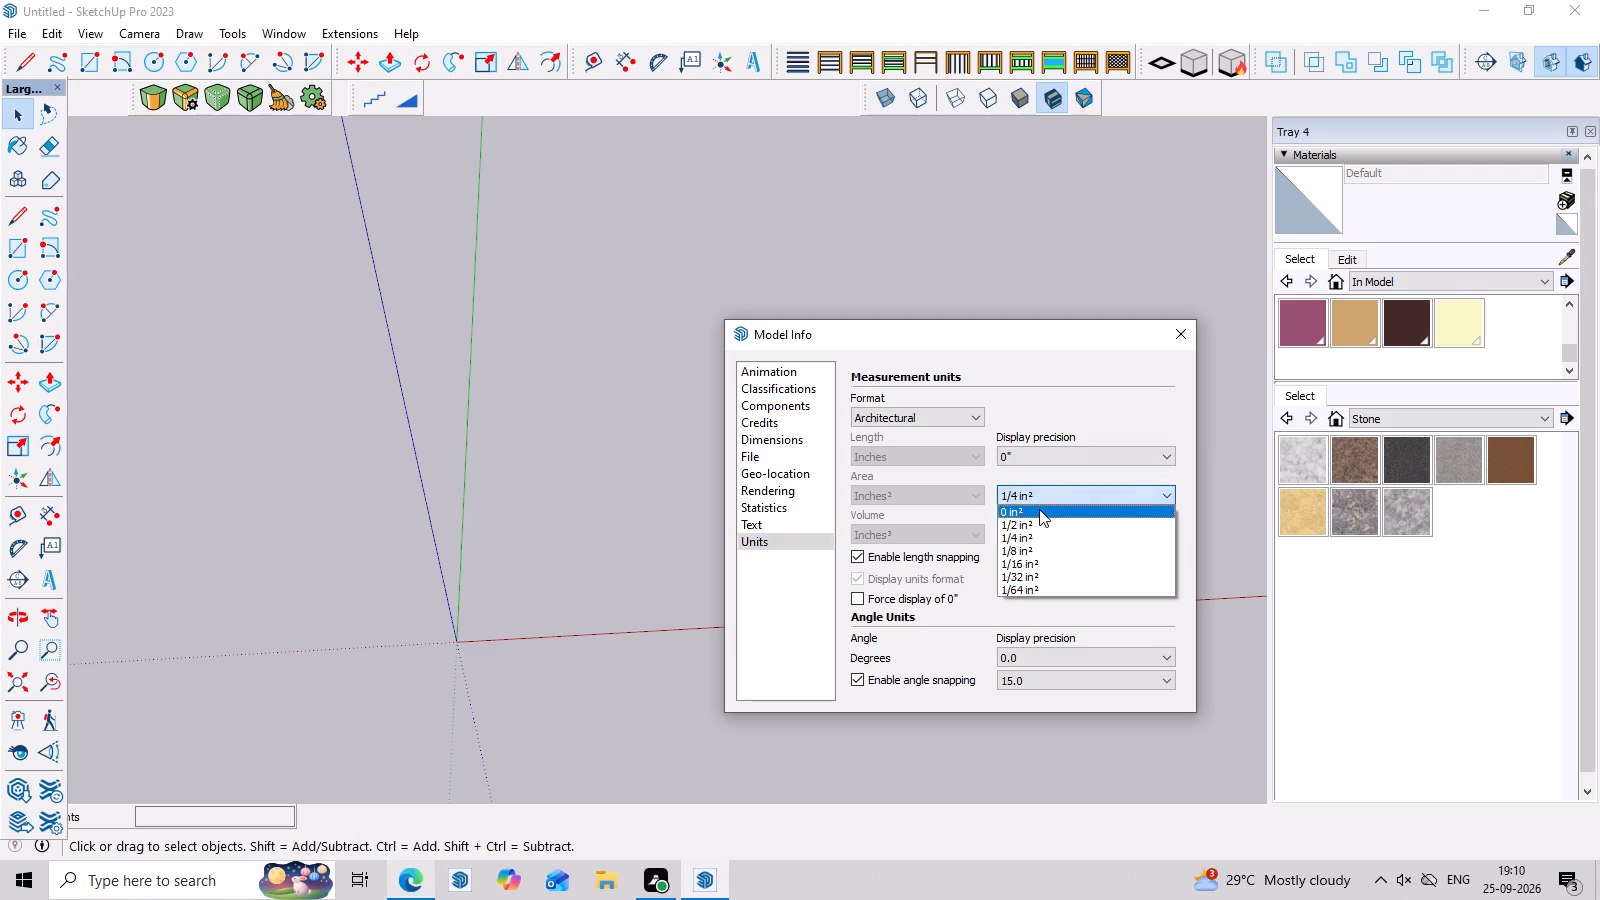
{"action": "left_click", "coordinate": [1063, 537]}
{"action": "left_click", "coordinate": [1062, 553]}
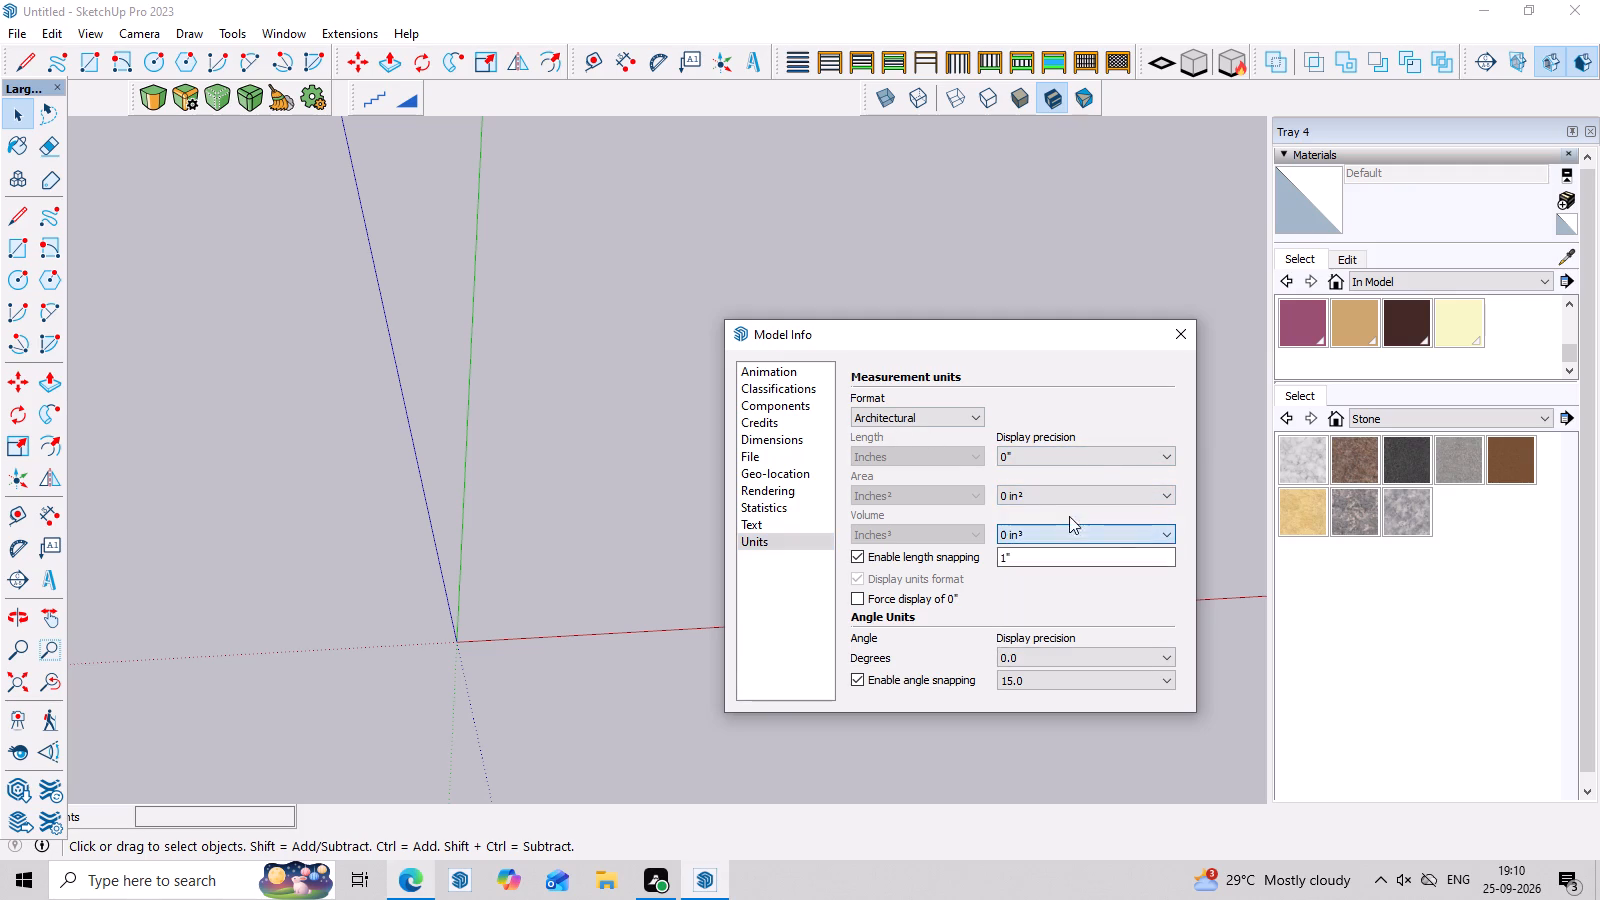
{"action": "left_click", "coordinate": [1181, 338]}
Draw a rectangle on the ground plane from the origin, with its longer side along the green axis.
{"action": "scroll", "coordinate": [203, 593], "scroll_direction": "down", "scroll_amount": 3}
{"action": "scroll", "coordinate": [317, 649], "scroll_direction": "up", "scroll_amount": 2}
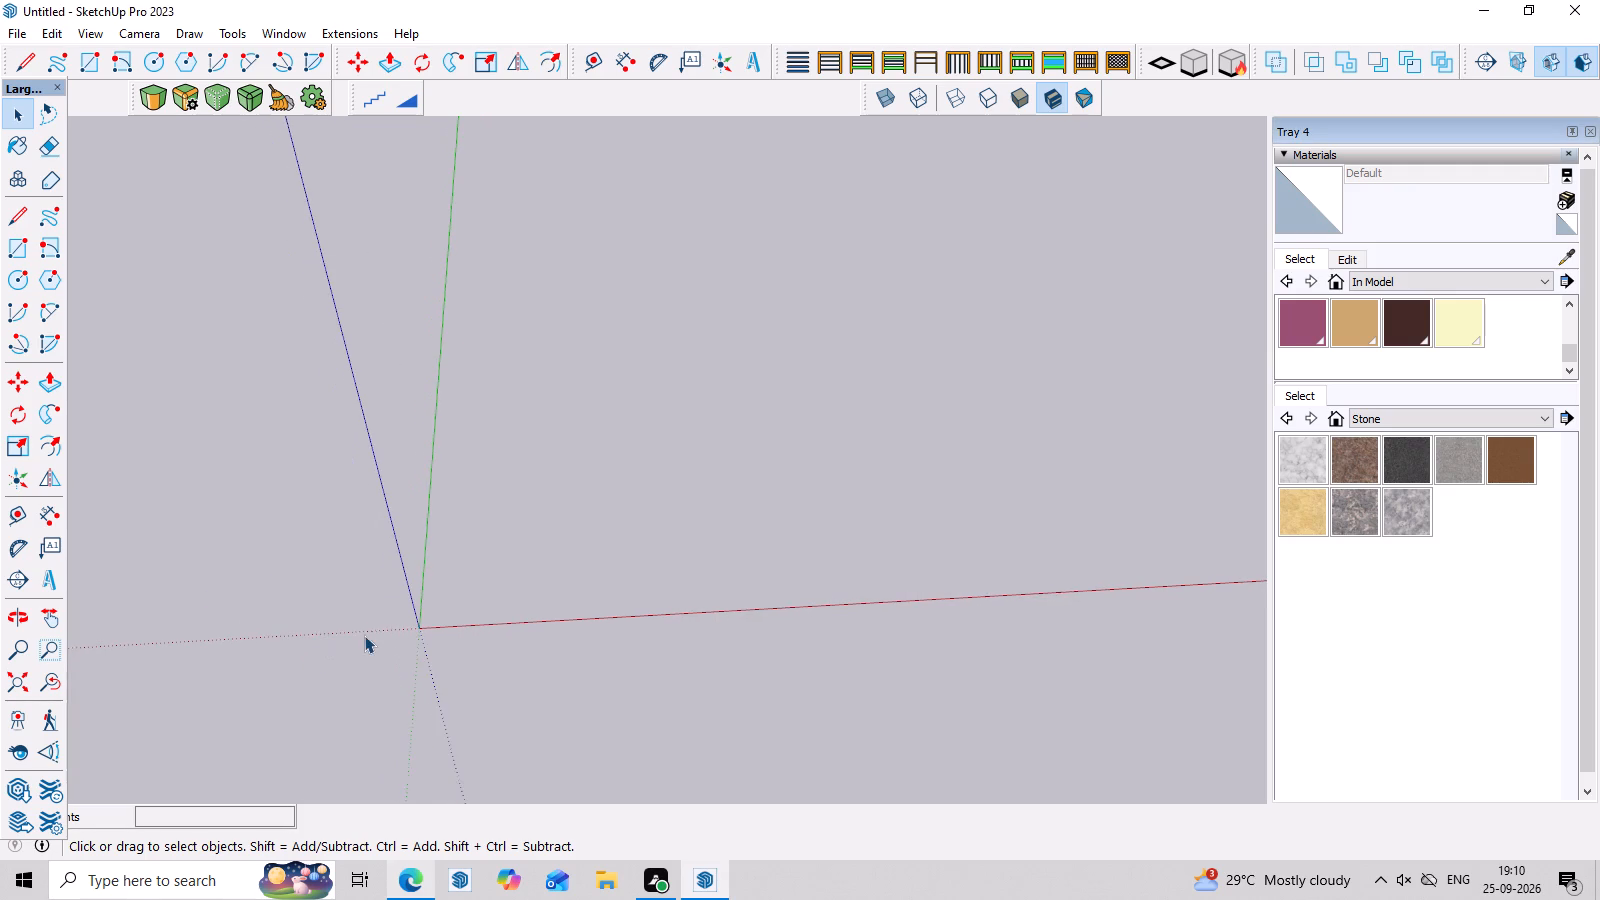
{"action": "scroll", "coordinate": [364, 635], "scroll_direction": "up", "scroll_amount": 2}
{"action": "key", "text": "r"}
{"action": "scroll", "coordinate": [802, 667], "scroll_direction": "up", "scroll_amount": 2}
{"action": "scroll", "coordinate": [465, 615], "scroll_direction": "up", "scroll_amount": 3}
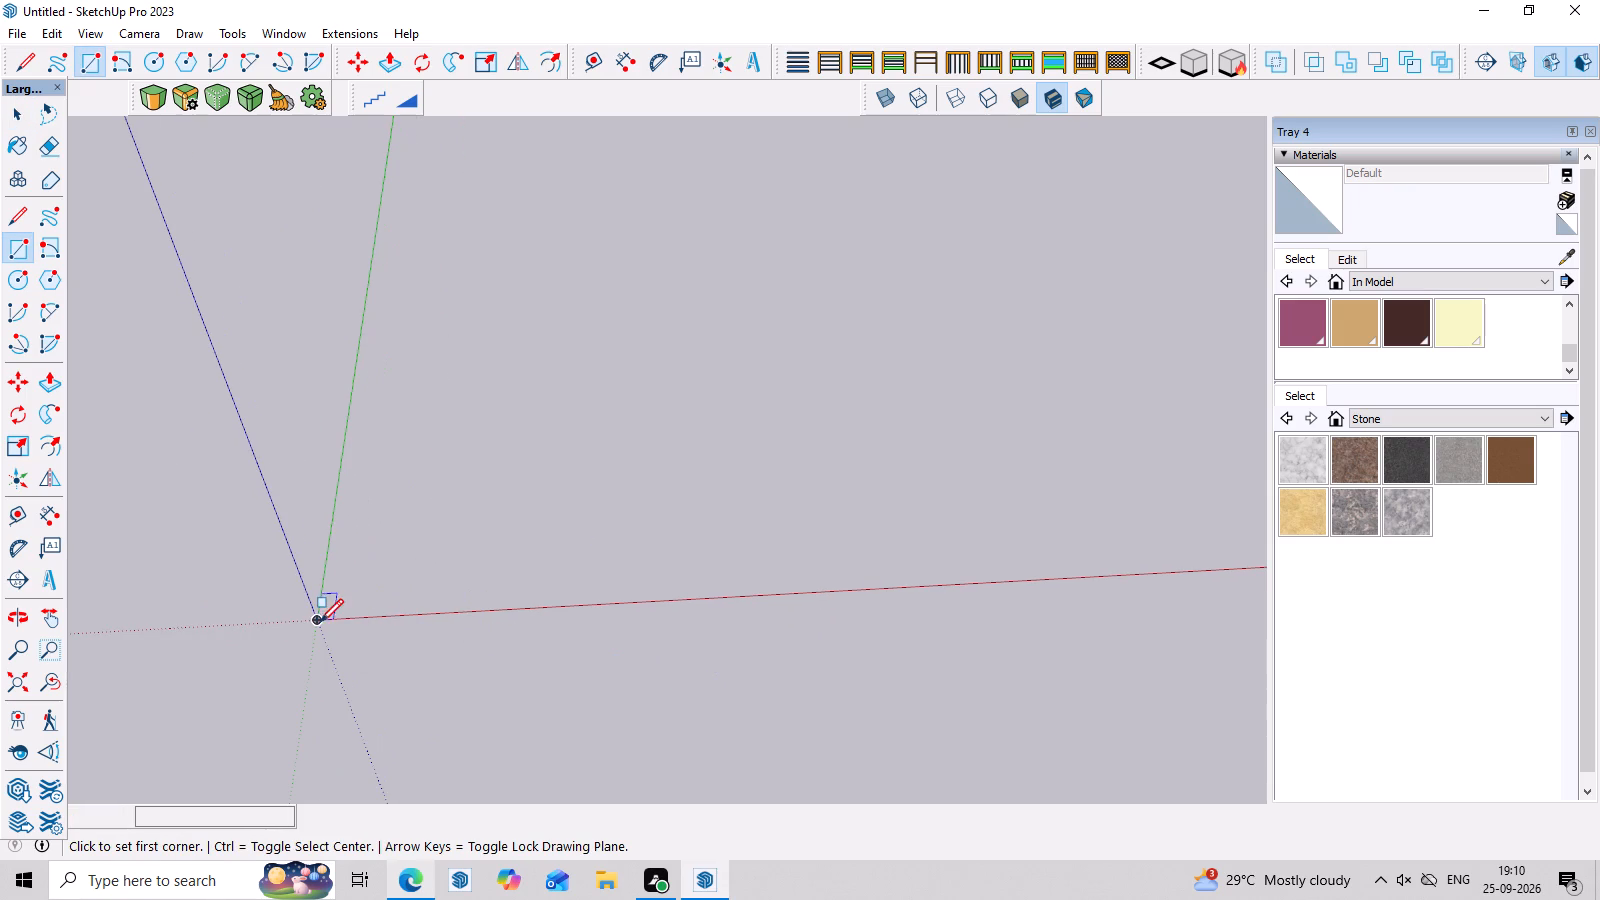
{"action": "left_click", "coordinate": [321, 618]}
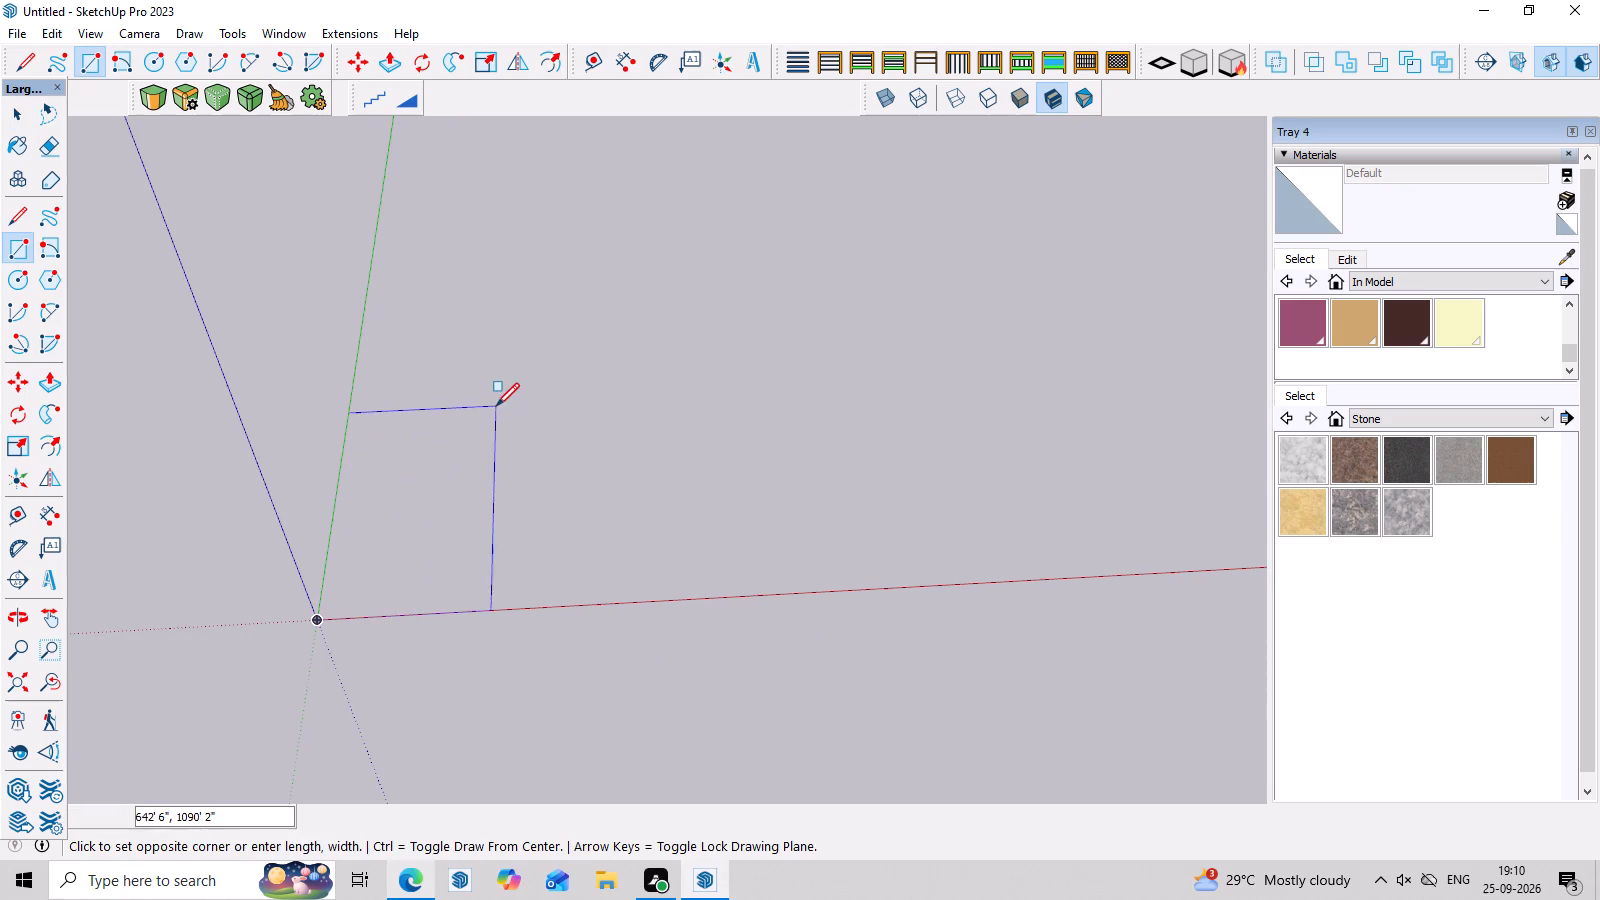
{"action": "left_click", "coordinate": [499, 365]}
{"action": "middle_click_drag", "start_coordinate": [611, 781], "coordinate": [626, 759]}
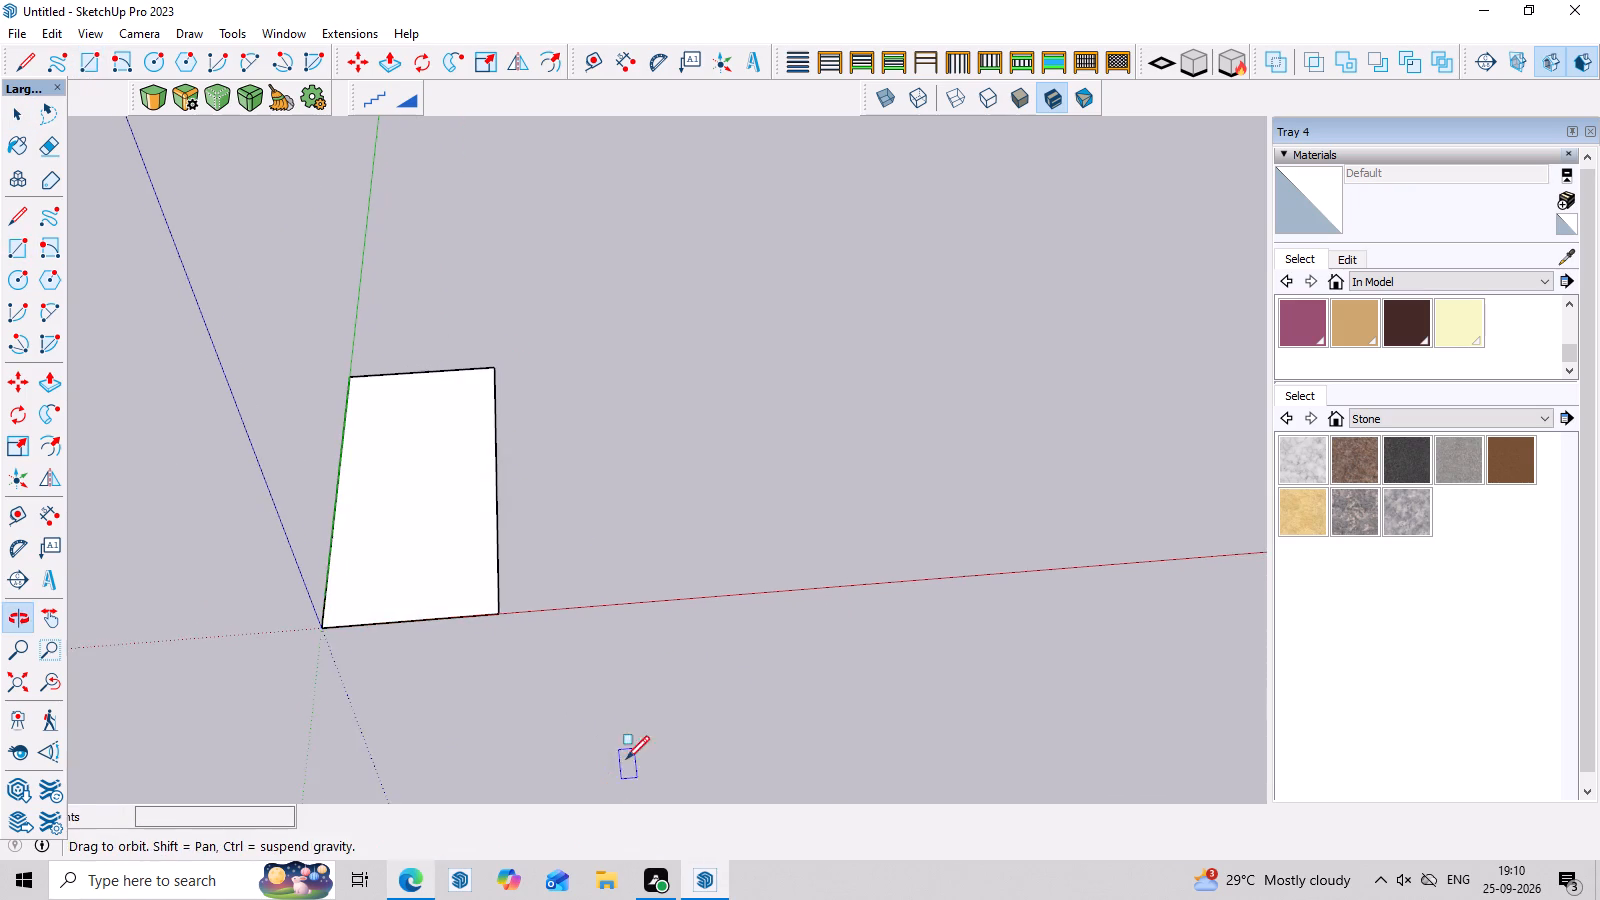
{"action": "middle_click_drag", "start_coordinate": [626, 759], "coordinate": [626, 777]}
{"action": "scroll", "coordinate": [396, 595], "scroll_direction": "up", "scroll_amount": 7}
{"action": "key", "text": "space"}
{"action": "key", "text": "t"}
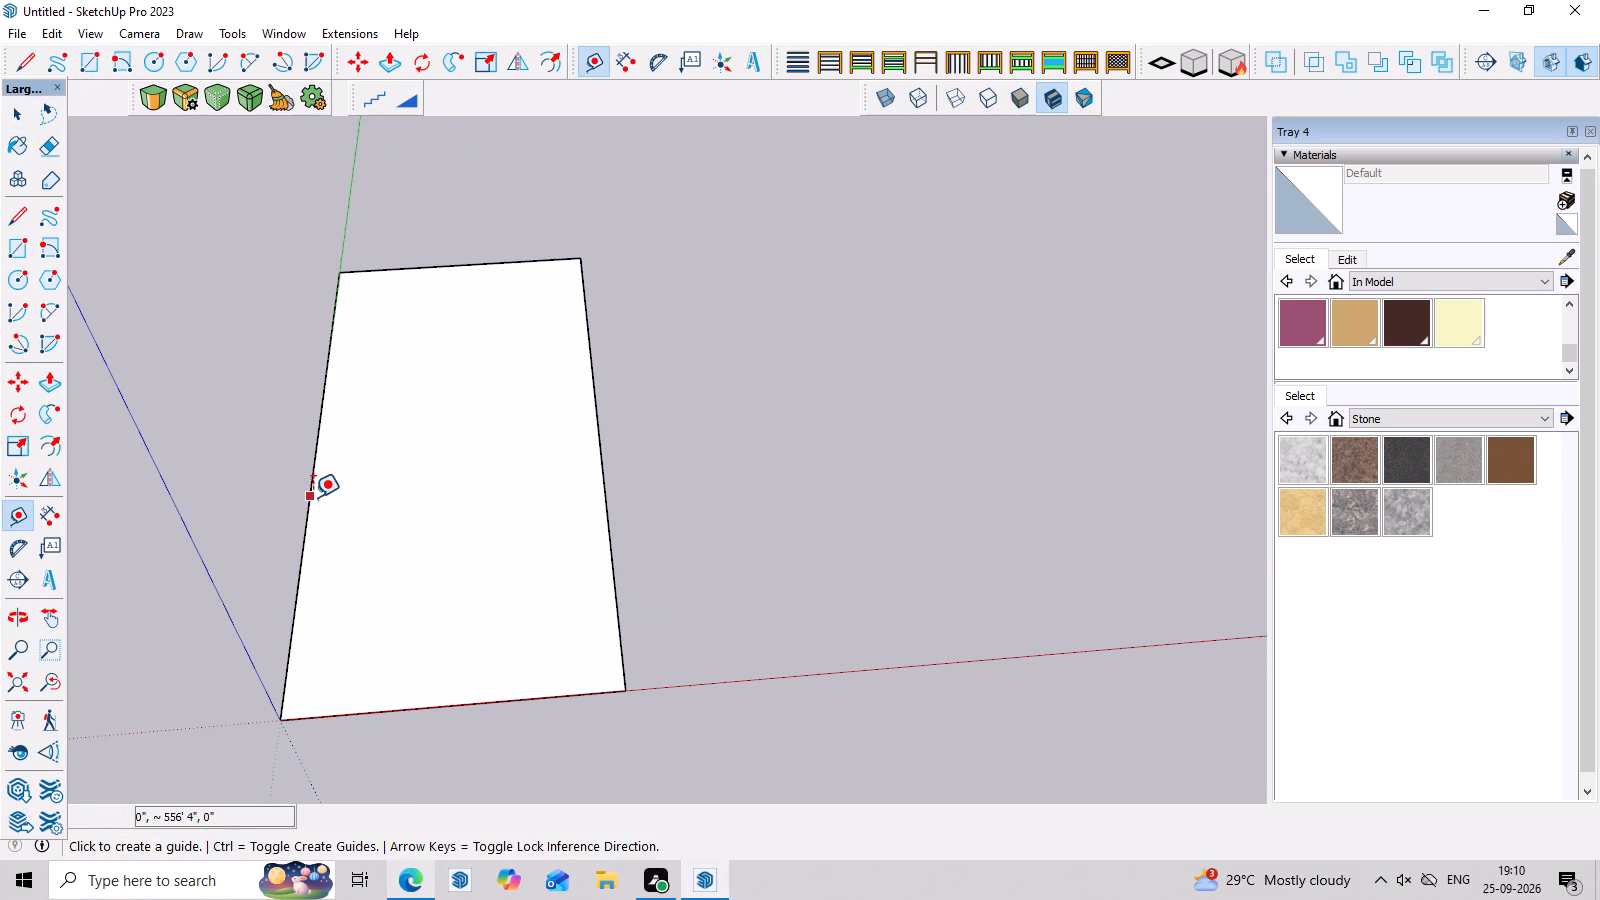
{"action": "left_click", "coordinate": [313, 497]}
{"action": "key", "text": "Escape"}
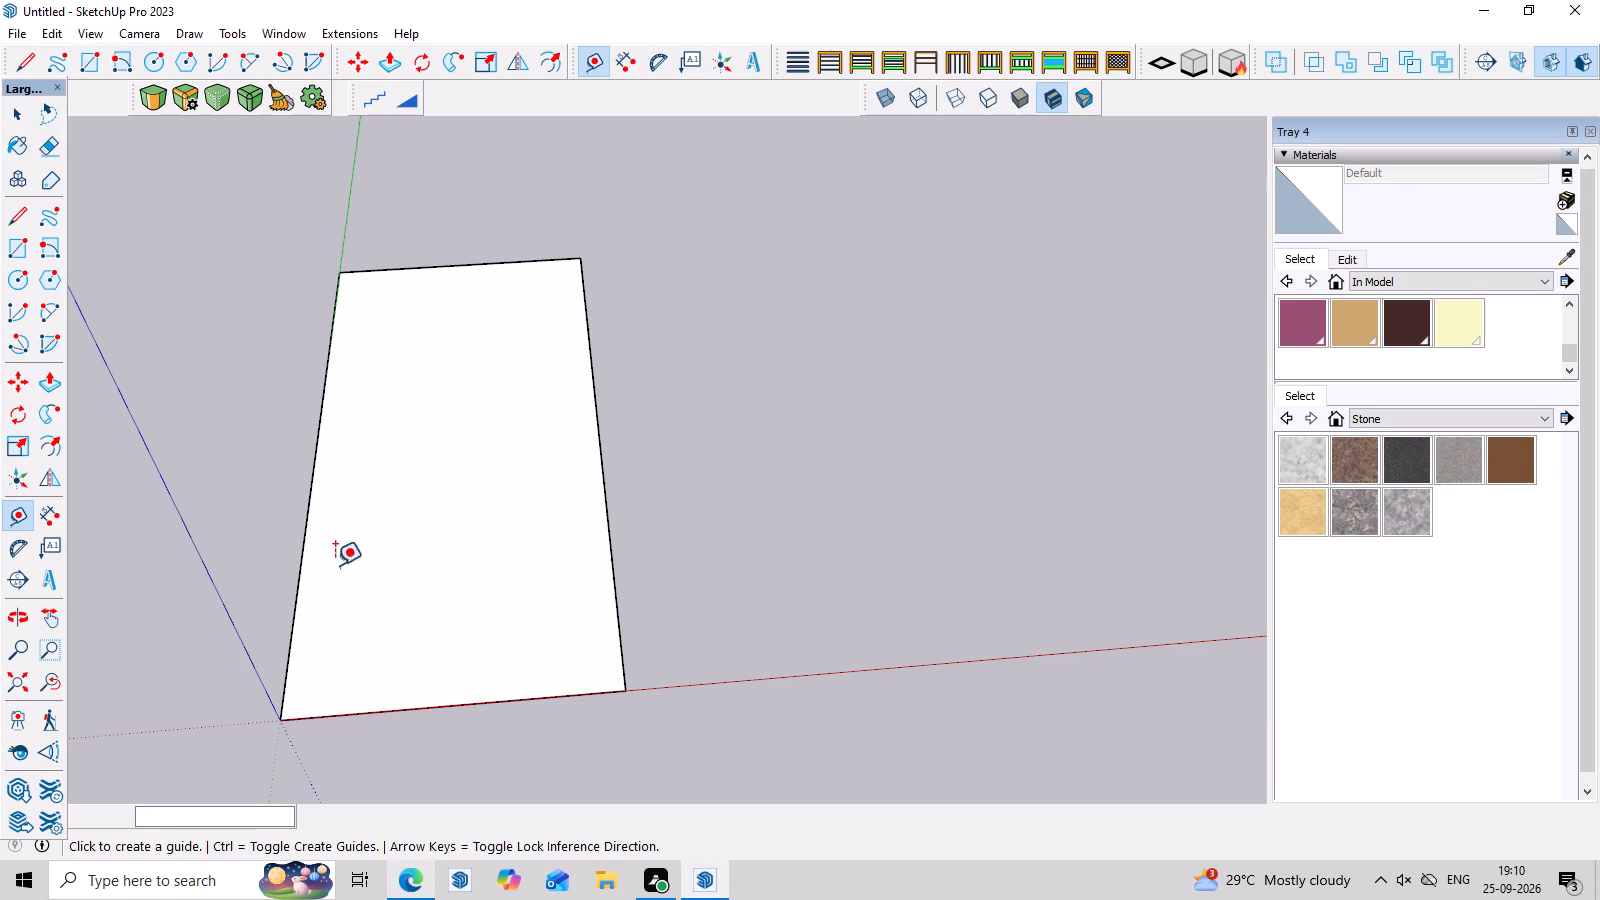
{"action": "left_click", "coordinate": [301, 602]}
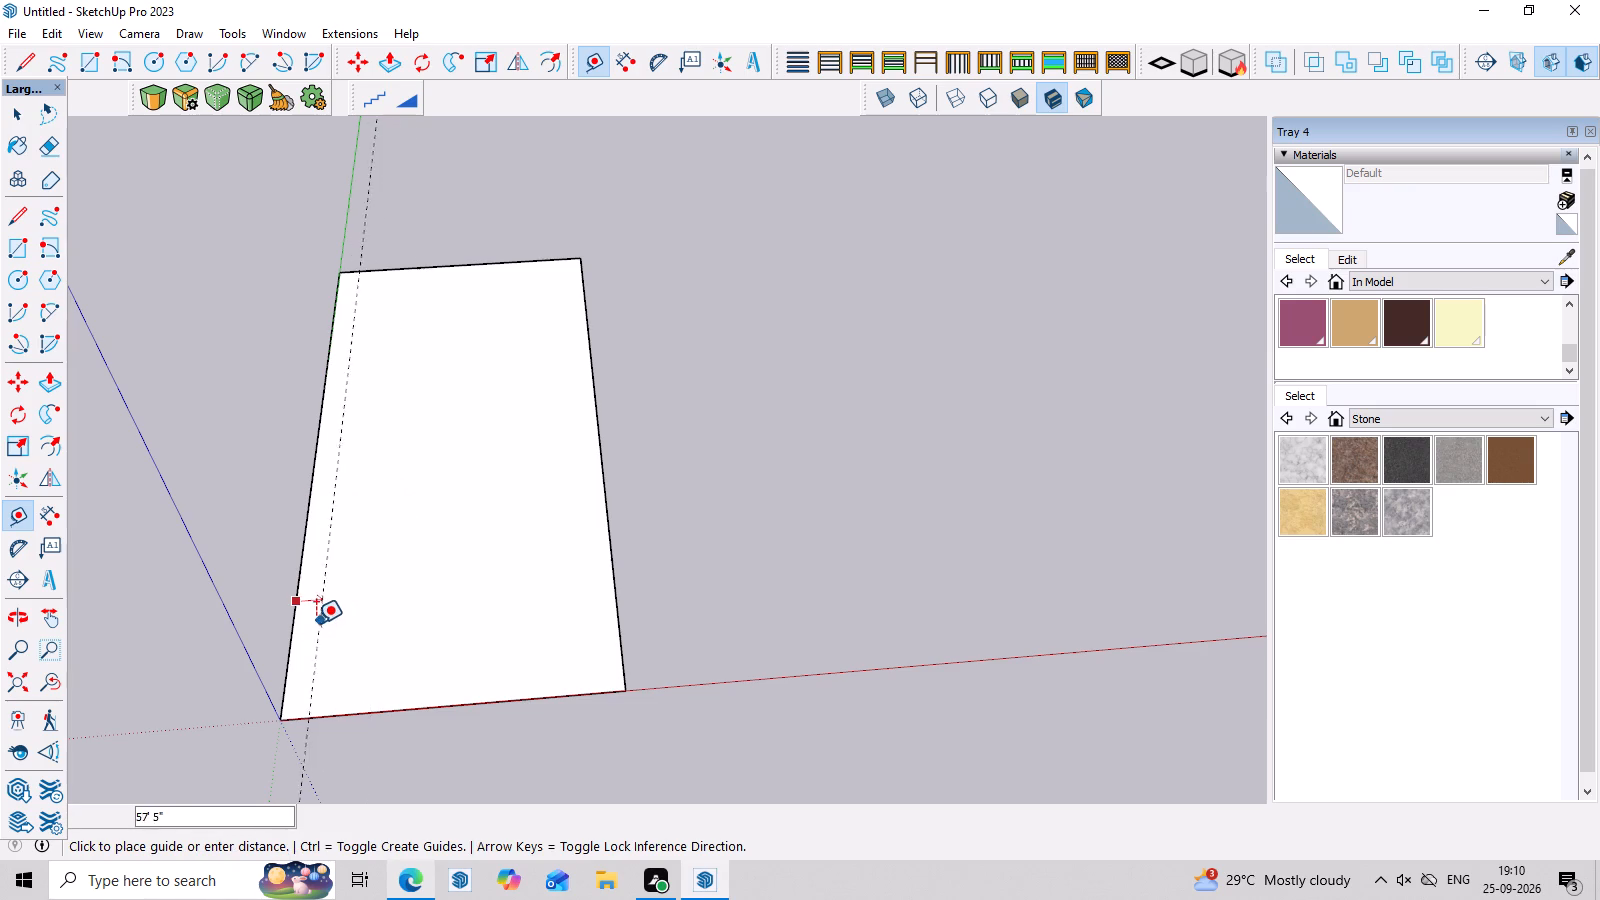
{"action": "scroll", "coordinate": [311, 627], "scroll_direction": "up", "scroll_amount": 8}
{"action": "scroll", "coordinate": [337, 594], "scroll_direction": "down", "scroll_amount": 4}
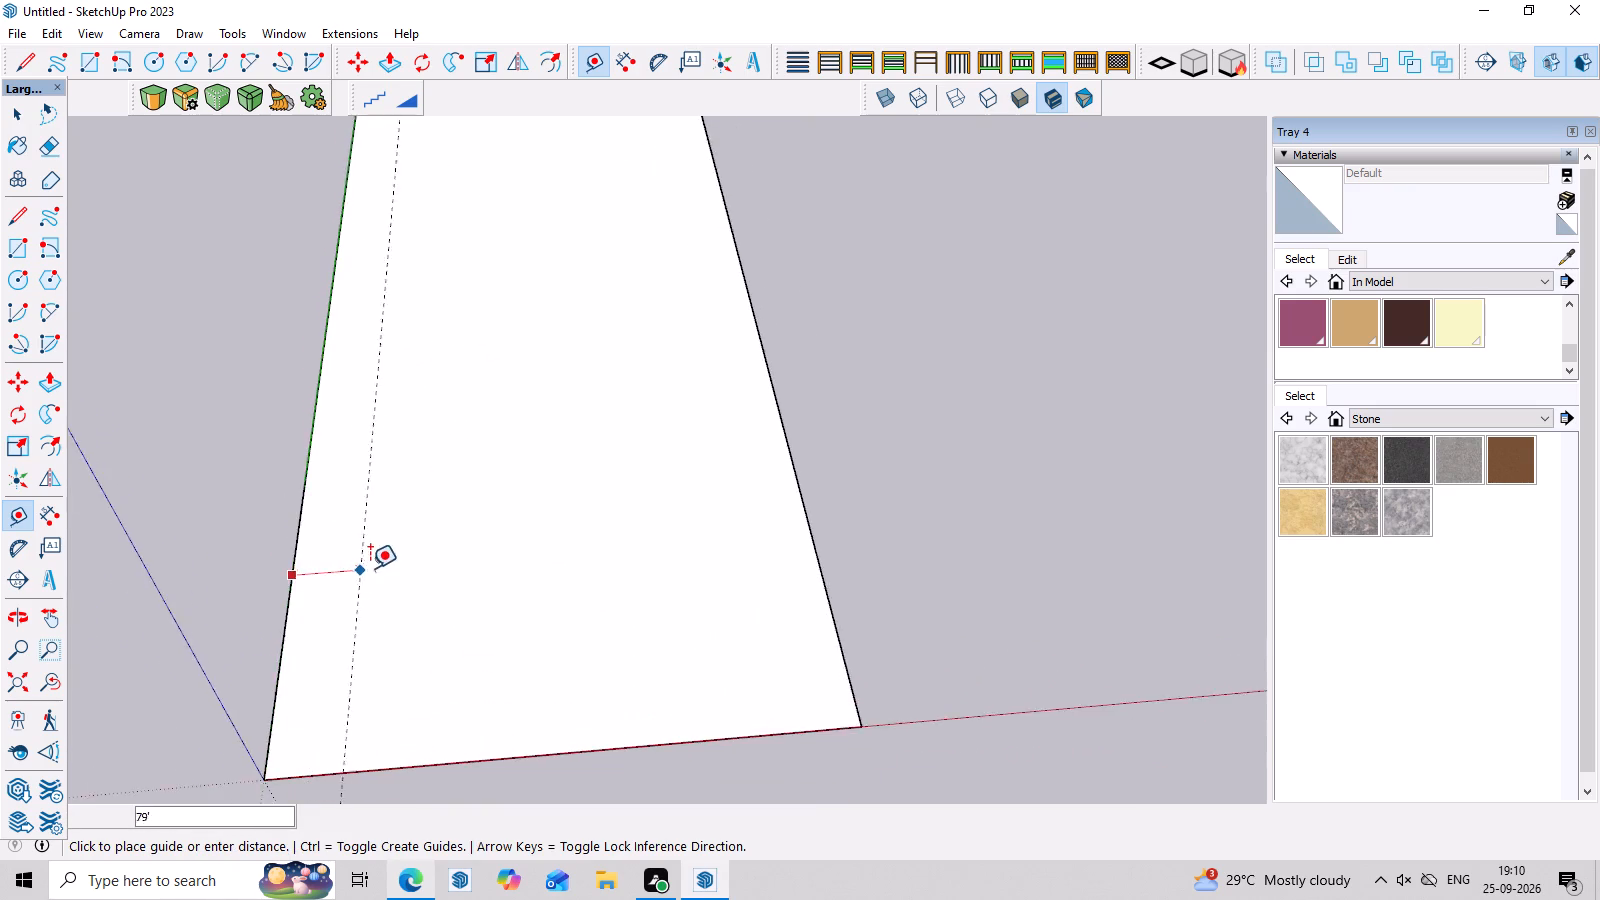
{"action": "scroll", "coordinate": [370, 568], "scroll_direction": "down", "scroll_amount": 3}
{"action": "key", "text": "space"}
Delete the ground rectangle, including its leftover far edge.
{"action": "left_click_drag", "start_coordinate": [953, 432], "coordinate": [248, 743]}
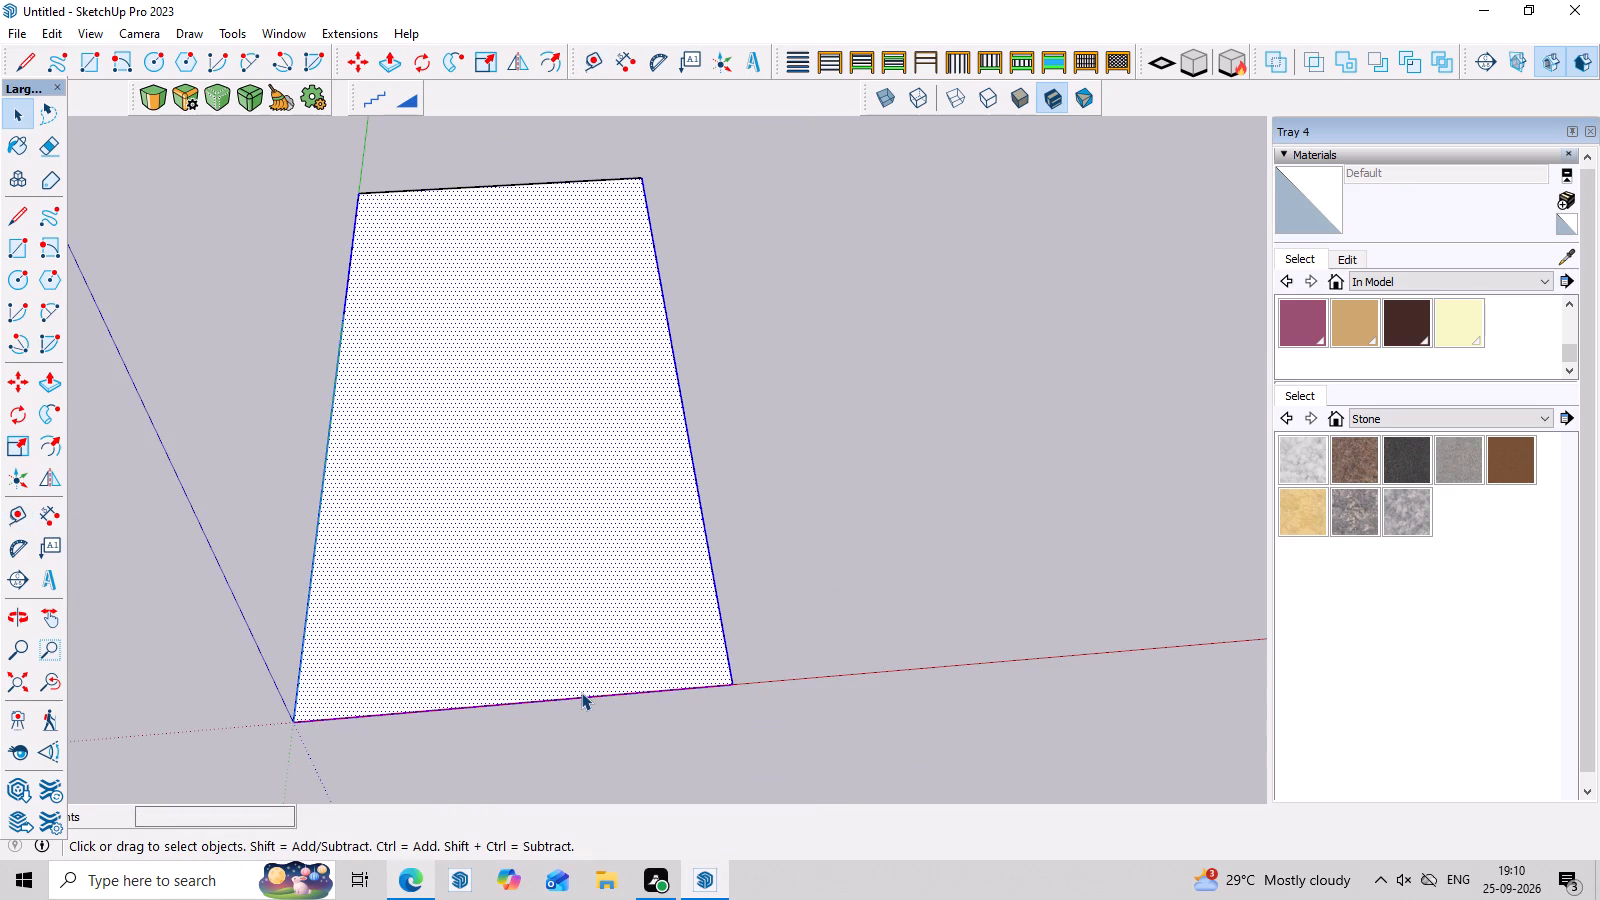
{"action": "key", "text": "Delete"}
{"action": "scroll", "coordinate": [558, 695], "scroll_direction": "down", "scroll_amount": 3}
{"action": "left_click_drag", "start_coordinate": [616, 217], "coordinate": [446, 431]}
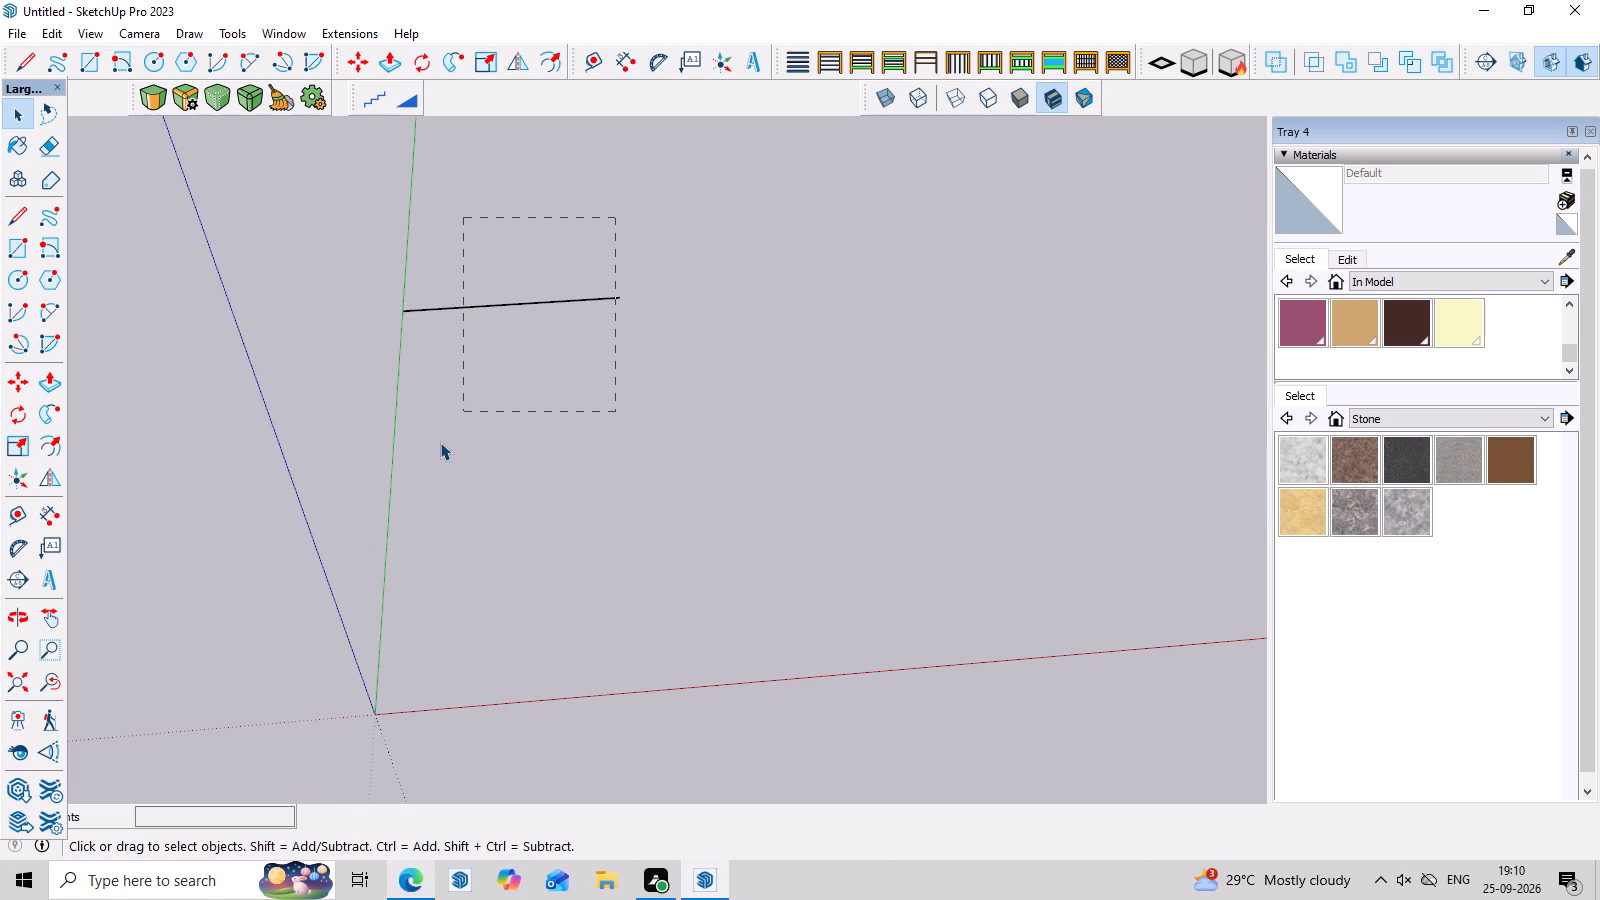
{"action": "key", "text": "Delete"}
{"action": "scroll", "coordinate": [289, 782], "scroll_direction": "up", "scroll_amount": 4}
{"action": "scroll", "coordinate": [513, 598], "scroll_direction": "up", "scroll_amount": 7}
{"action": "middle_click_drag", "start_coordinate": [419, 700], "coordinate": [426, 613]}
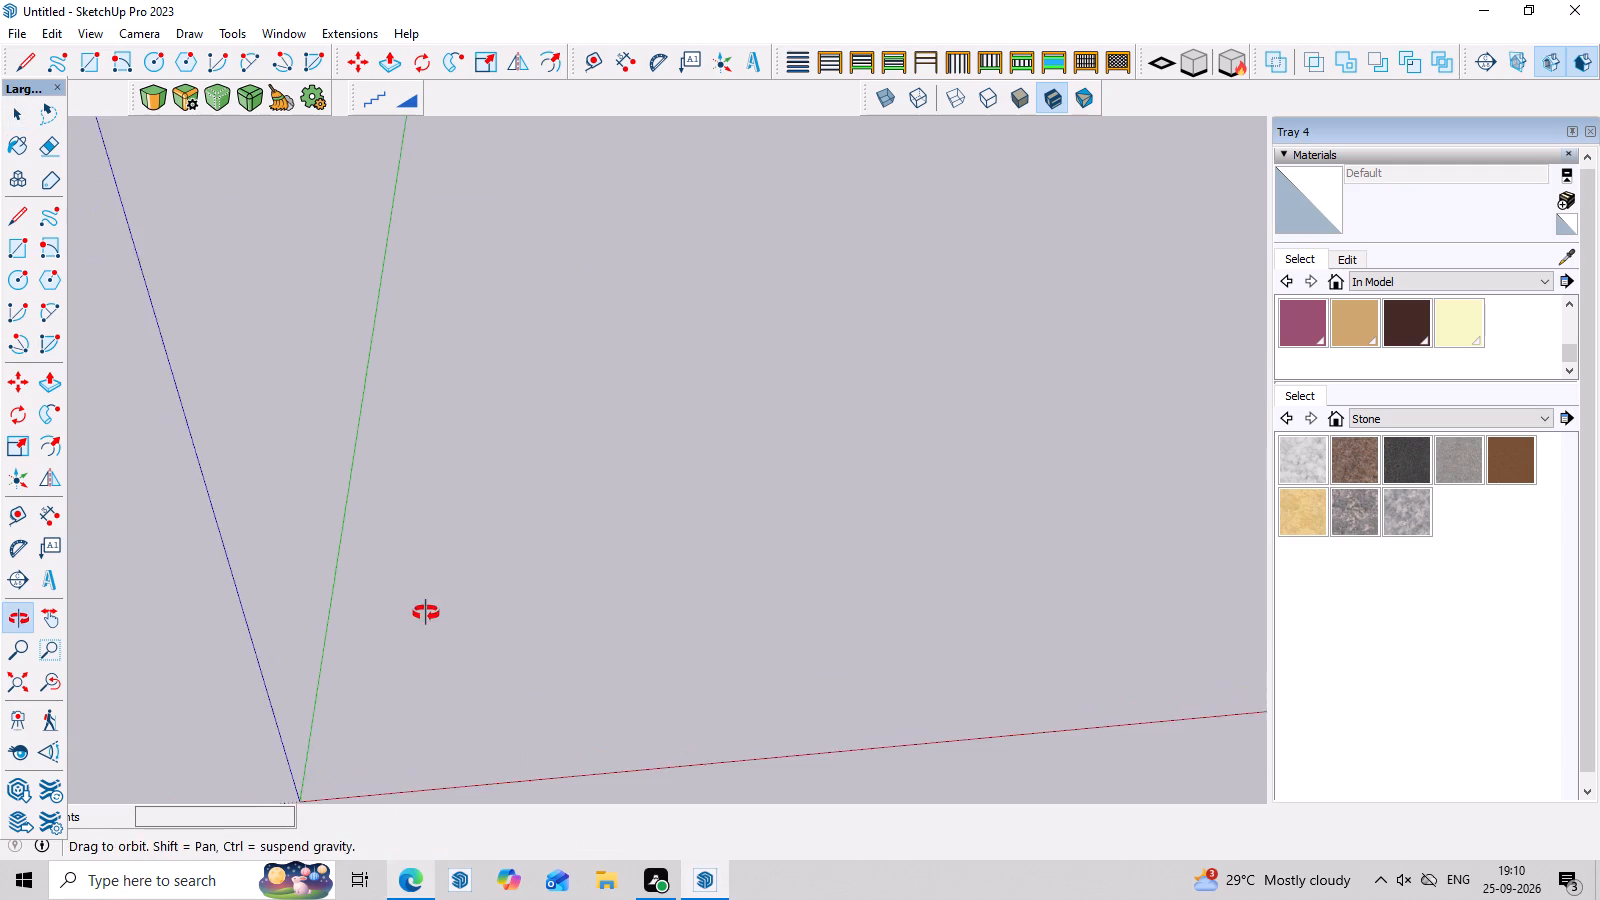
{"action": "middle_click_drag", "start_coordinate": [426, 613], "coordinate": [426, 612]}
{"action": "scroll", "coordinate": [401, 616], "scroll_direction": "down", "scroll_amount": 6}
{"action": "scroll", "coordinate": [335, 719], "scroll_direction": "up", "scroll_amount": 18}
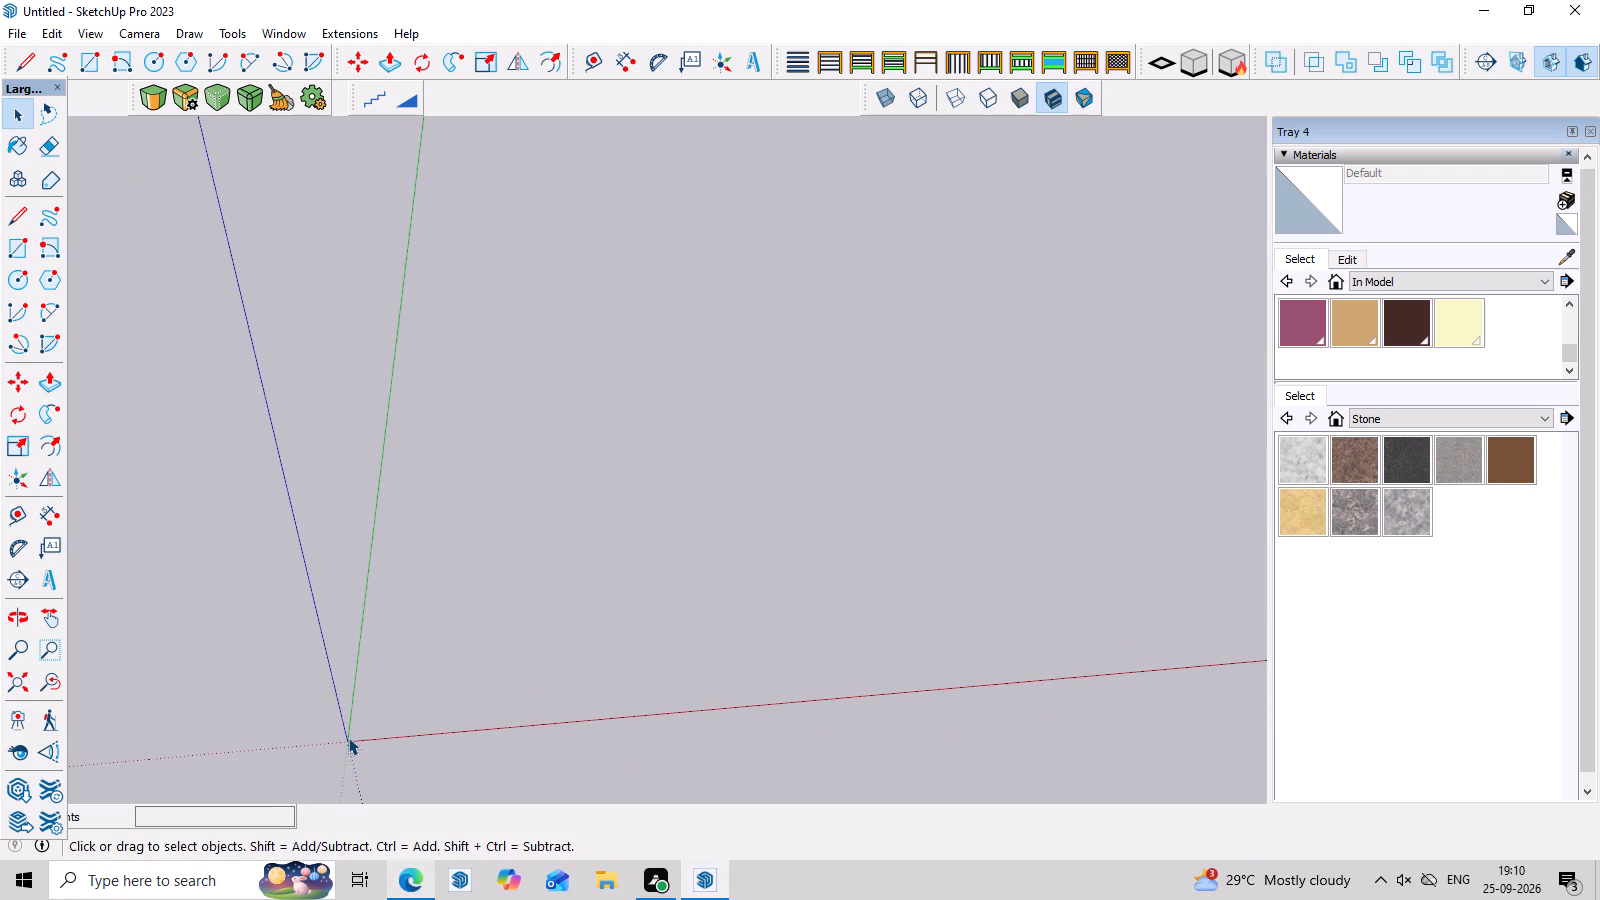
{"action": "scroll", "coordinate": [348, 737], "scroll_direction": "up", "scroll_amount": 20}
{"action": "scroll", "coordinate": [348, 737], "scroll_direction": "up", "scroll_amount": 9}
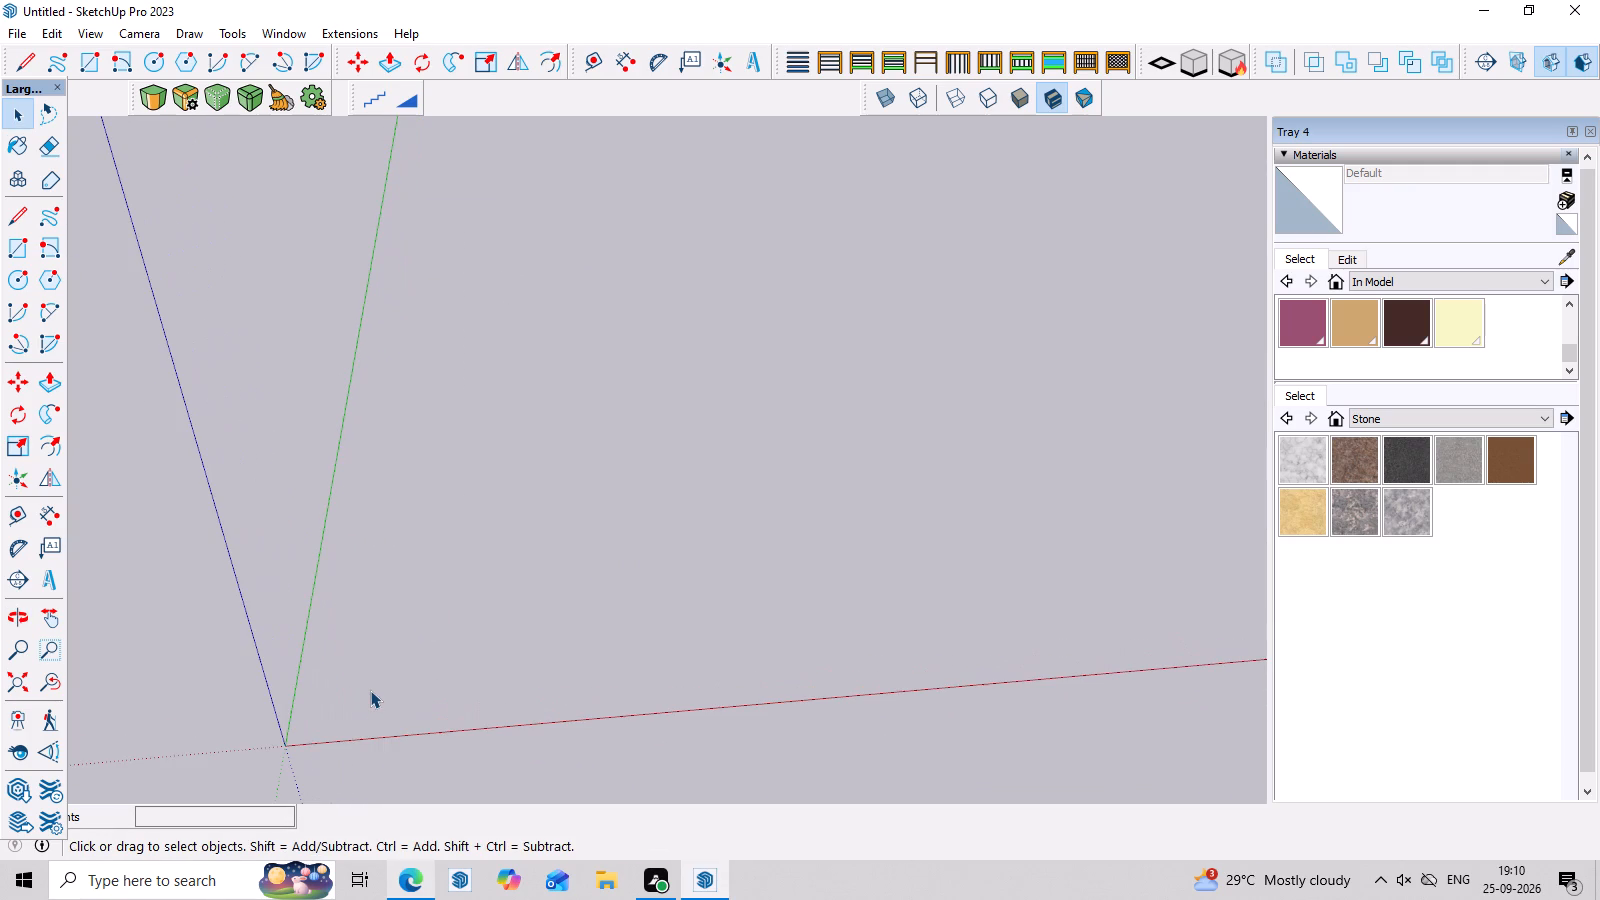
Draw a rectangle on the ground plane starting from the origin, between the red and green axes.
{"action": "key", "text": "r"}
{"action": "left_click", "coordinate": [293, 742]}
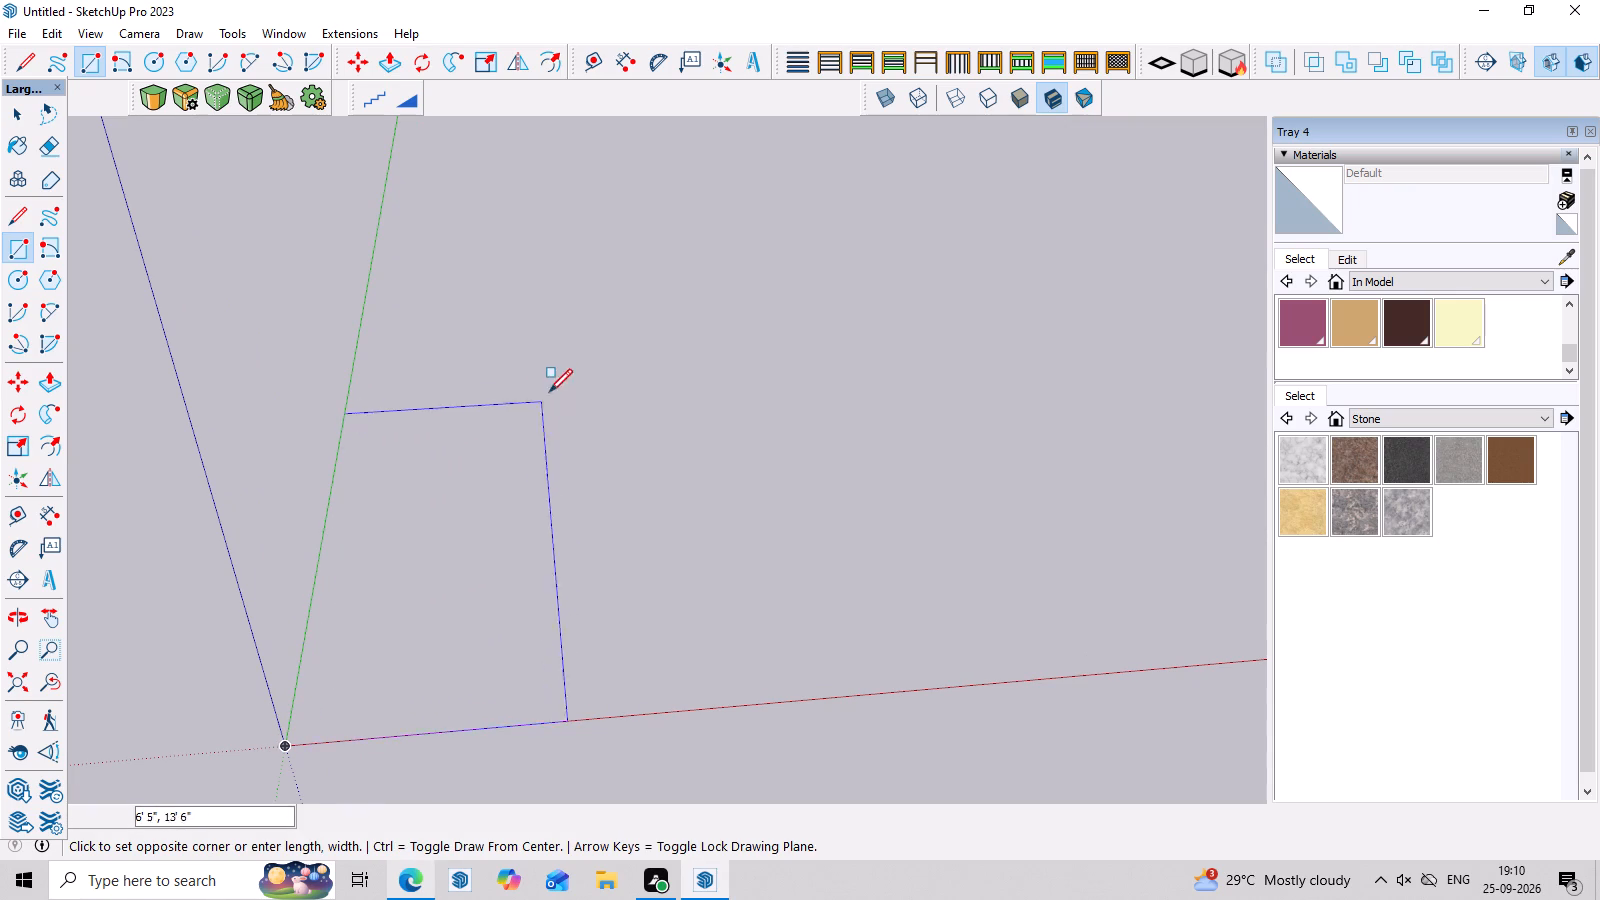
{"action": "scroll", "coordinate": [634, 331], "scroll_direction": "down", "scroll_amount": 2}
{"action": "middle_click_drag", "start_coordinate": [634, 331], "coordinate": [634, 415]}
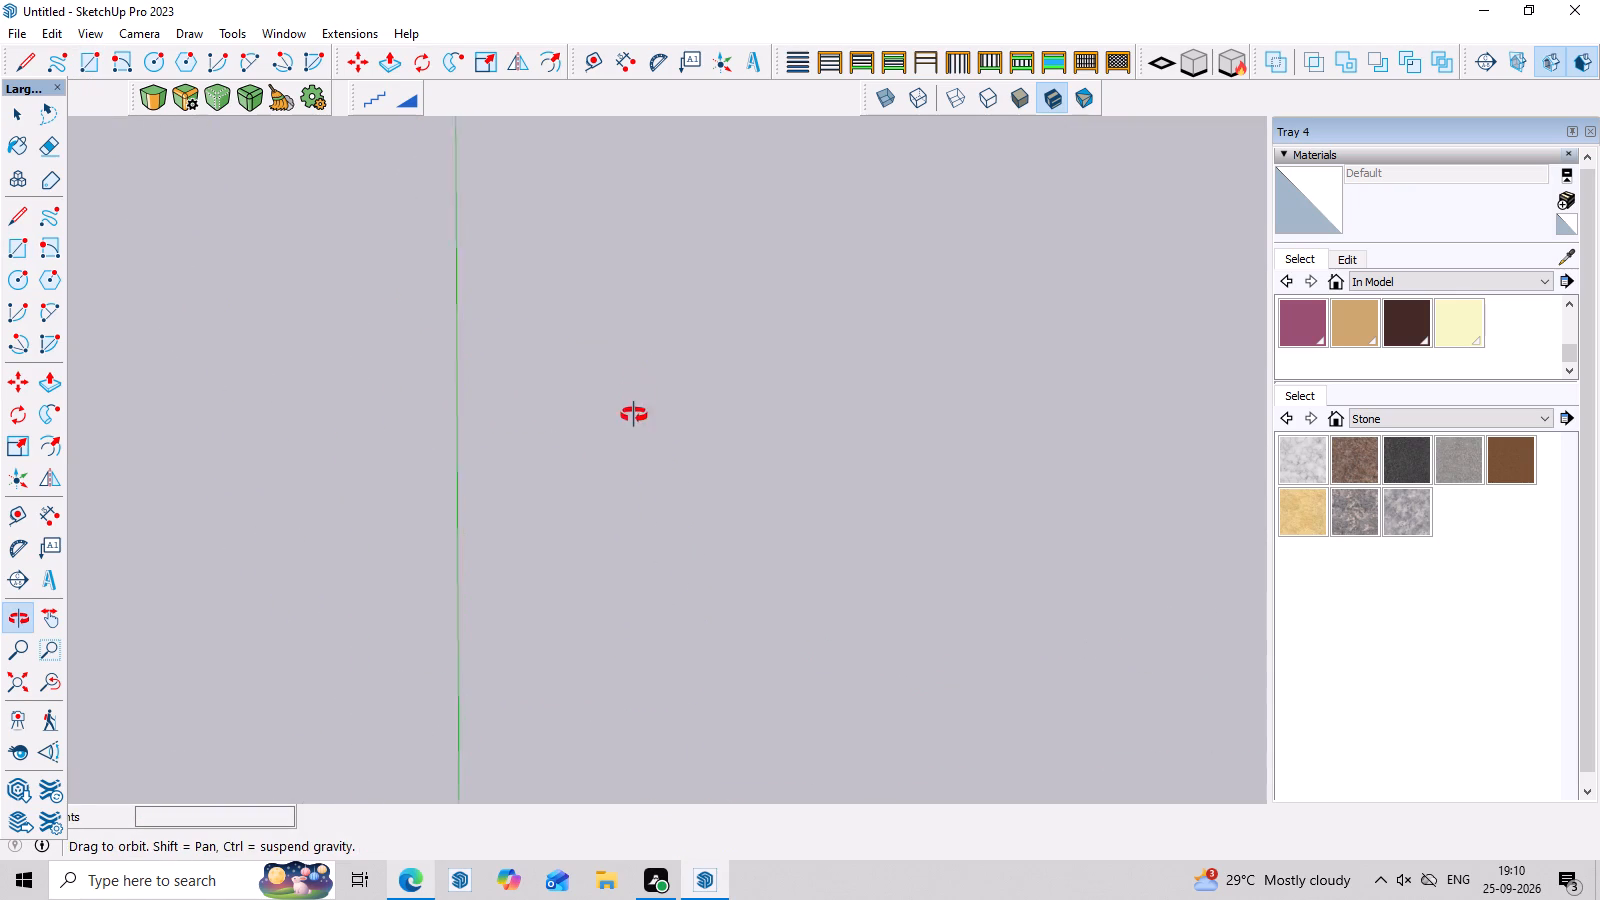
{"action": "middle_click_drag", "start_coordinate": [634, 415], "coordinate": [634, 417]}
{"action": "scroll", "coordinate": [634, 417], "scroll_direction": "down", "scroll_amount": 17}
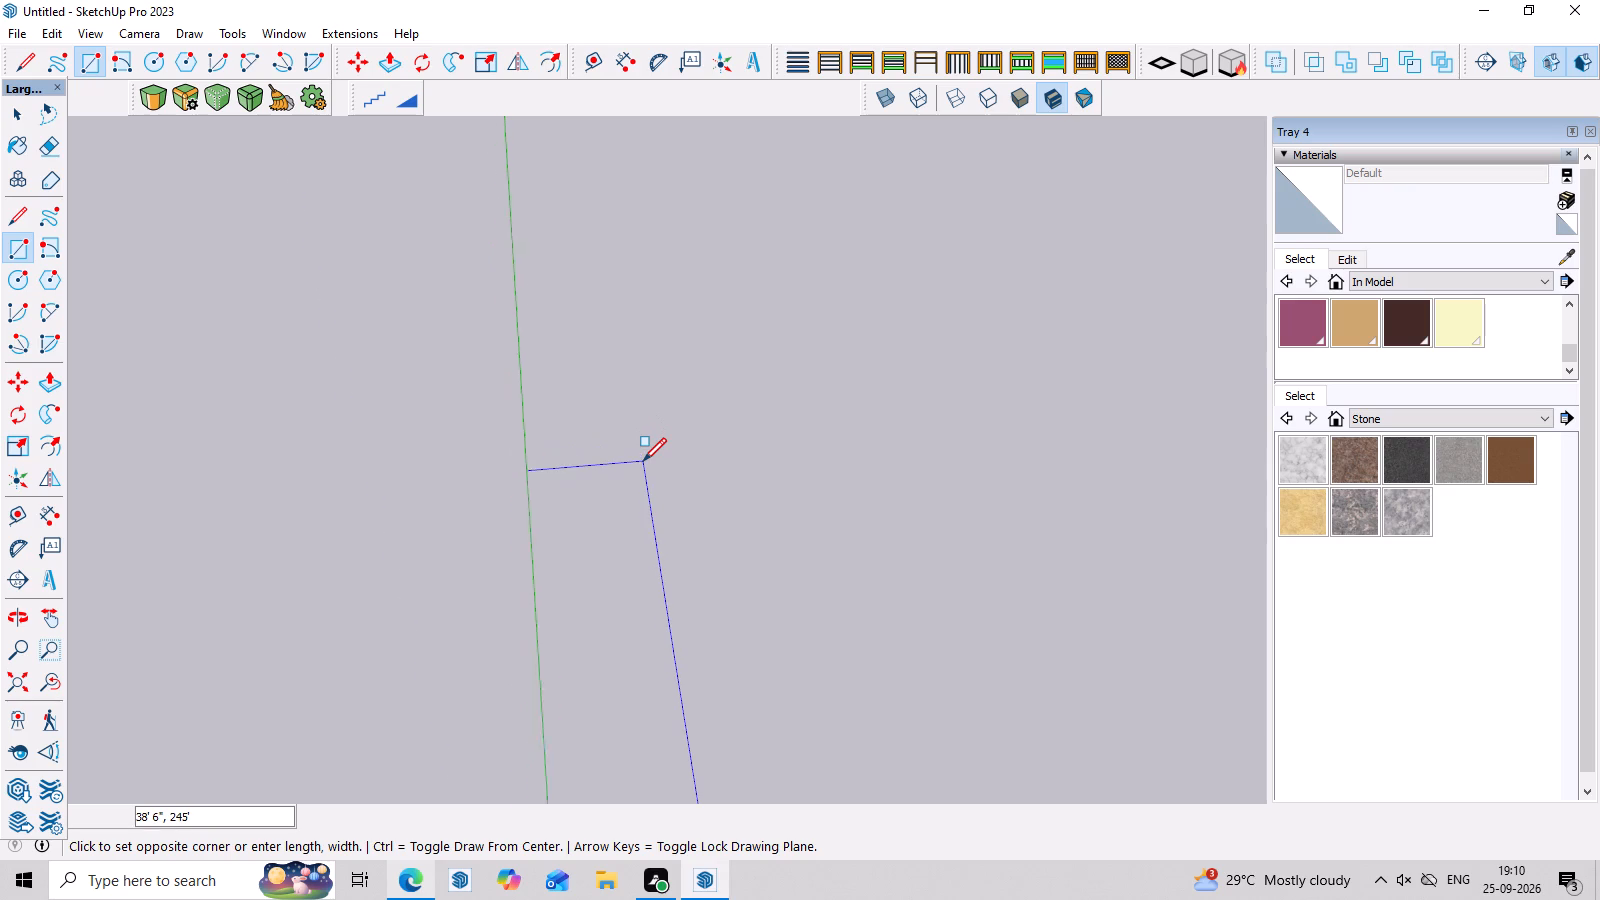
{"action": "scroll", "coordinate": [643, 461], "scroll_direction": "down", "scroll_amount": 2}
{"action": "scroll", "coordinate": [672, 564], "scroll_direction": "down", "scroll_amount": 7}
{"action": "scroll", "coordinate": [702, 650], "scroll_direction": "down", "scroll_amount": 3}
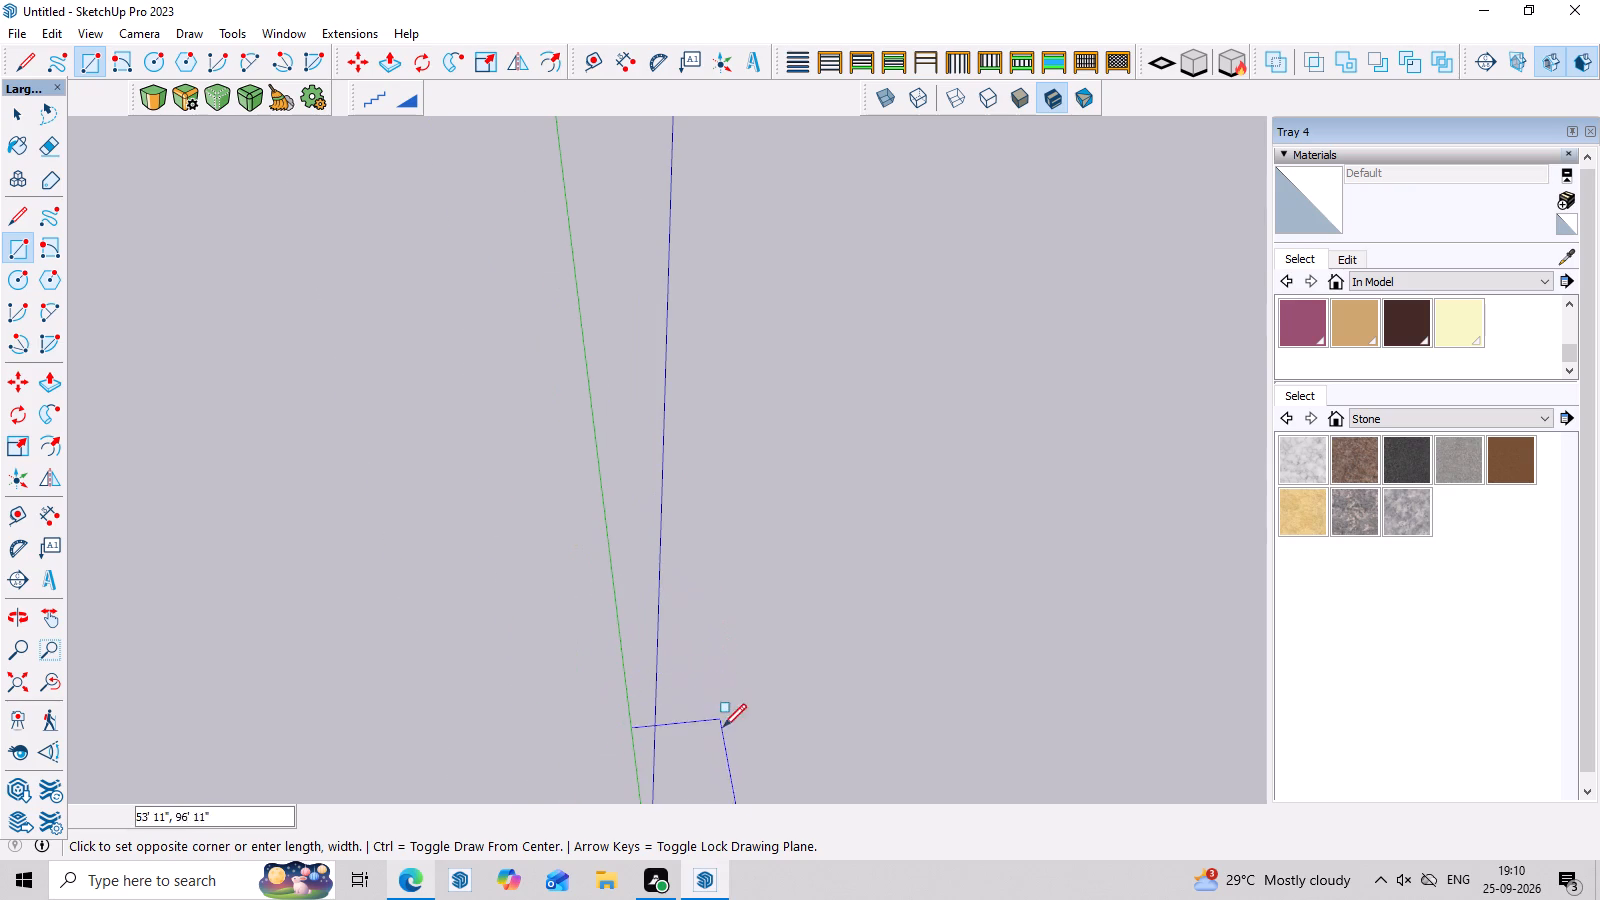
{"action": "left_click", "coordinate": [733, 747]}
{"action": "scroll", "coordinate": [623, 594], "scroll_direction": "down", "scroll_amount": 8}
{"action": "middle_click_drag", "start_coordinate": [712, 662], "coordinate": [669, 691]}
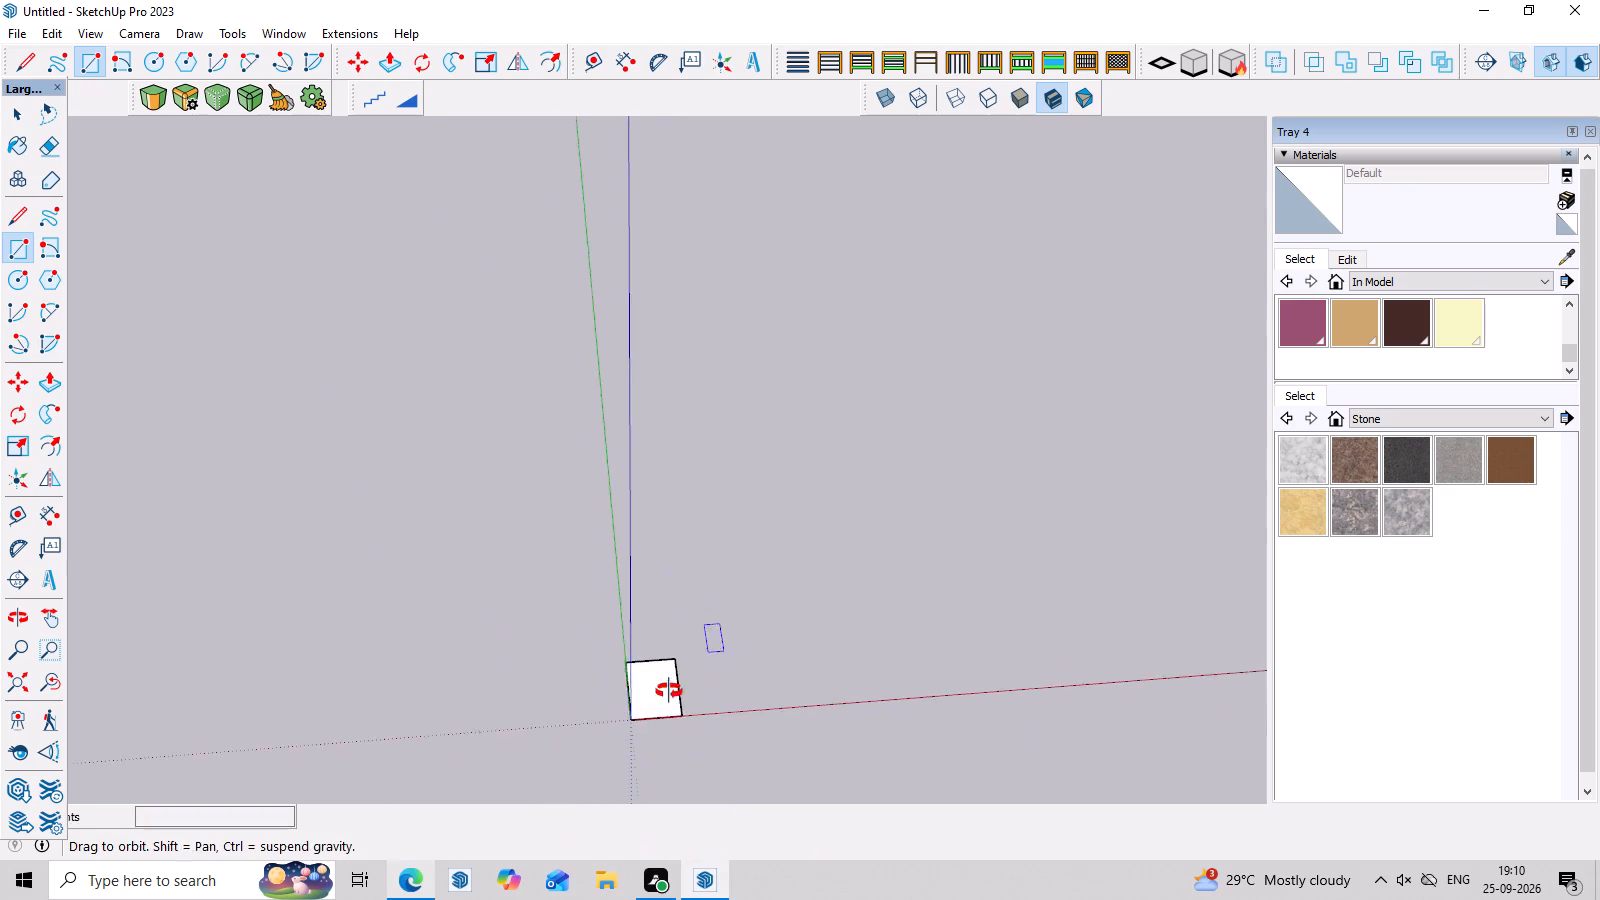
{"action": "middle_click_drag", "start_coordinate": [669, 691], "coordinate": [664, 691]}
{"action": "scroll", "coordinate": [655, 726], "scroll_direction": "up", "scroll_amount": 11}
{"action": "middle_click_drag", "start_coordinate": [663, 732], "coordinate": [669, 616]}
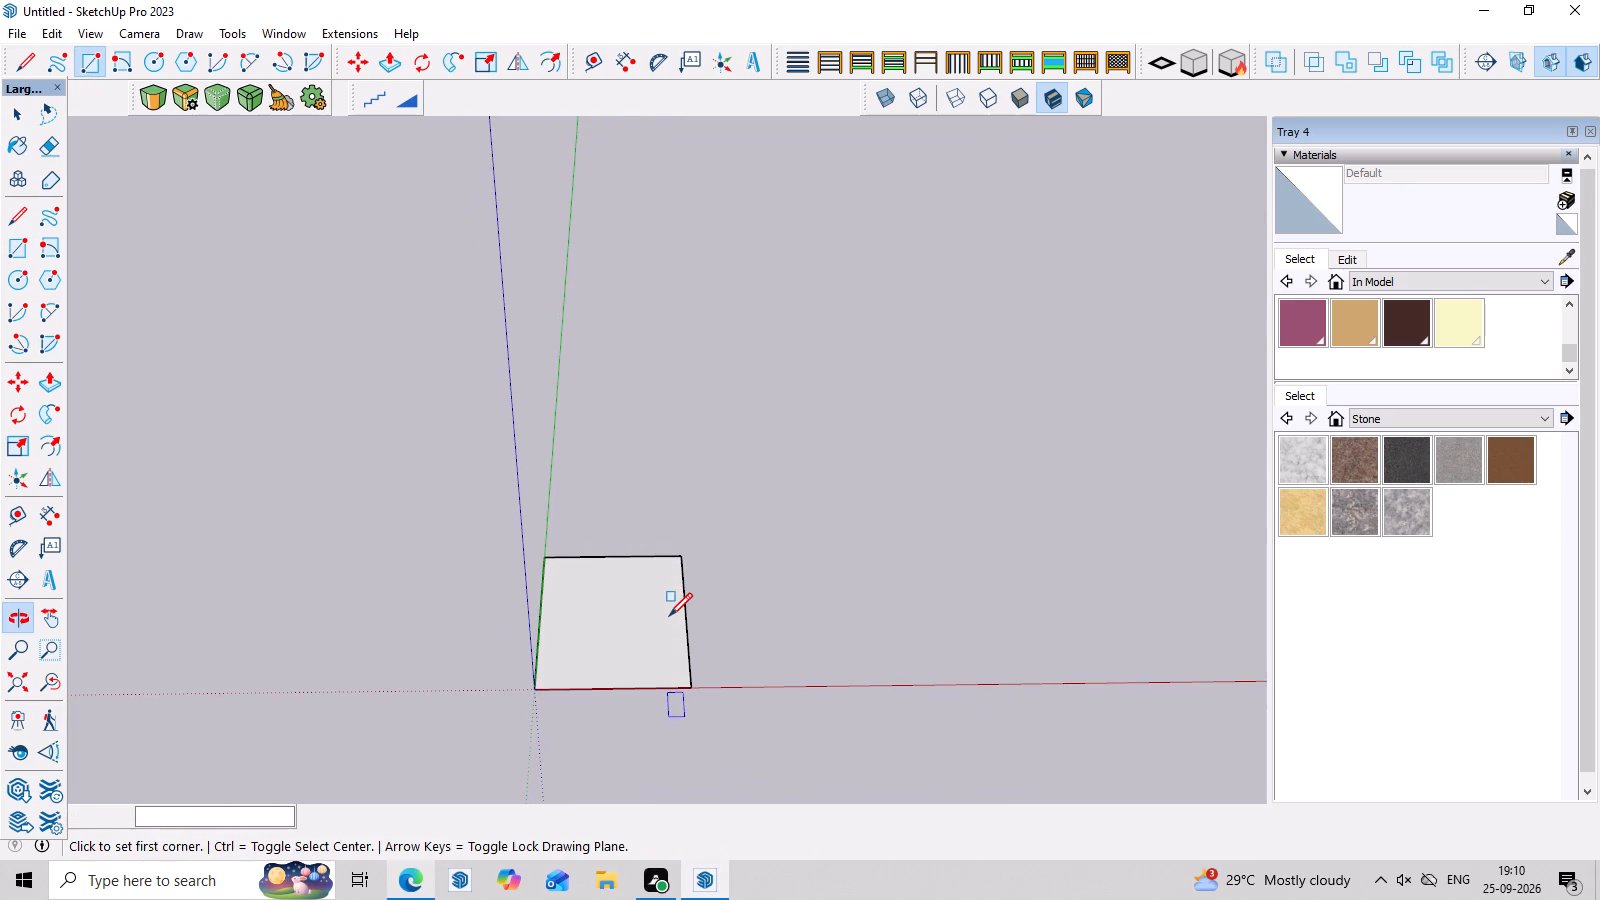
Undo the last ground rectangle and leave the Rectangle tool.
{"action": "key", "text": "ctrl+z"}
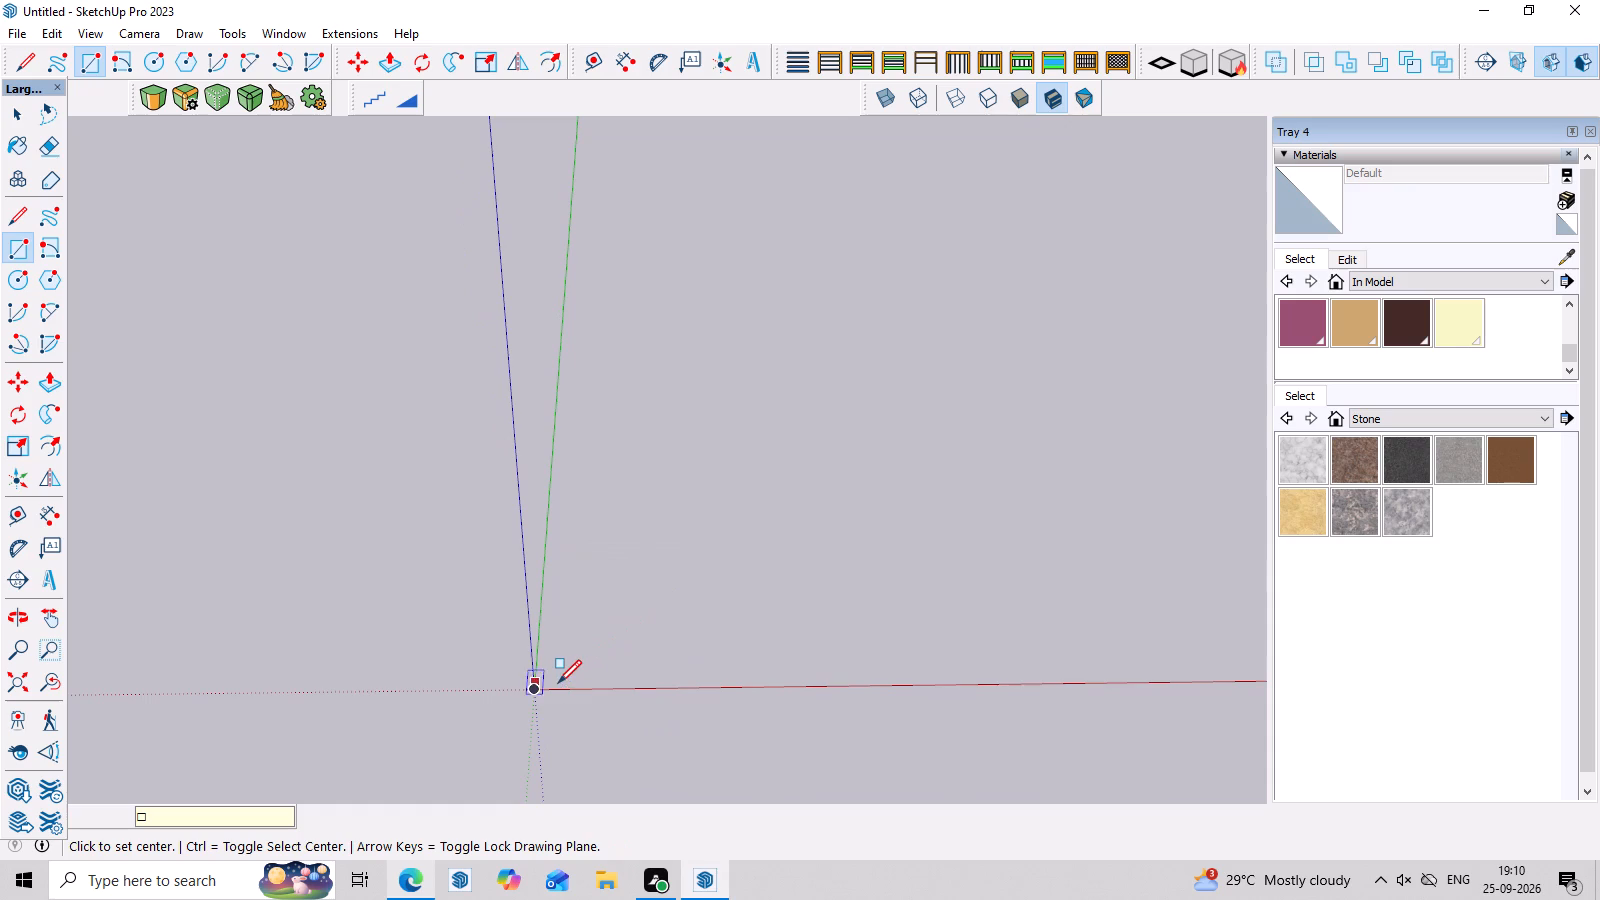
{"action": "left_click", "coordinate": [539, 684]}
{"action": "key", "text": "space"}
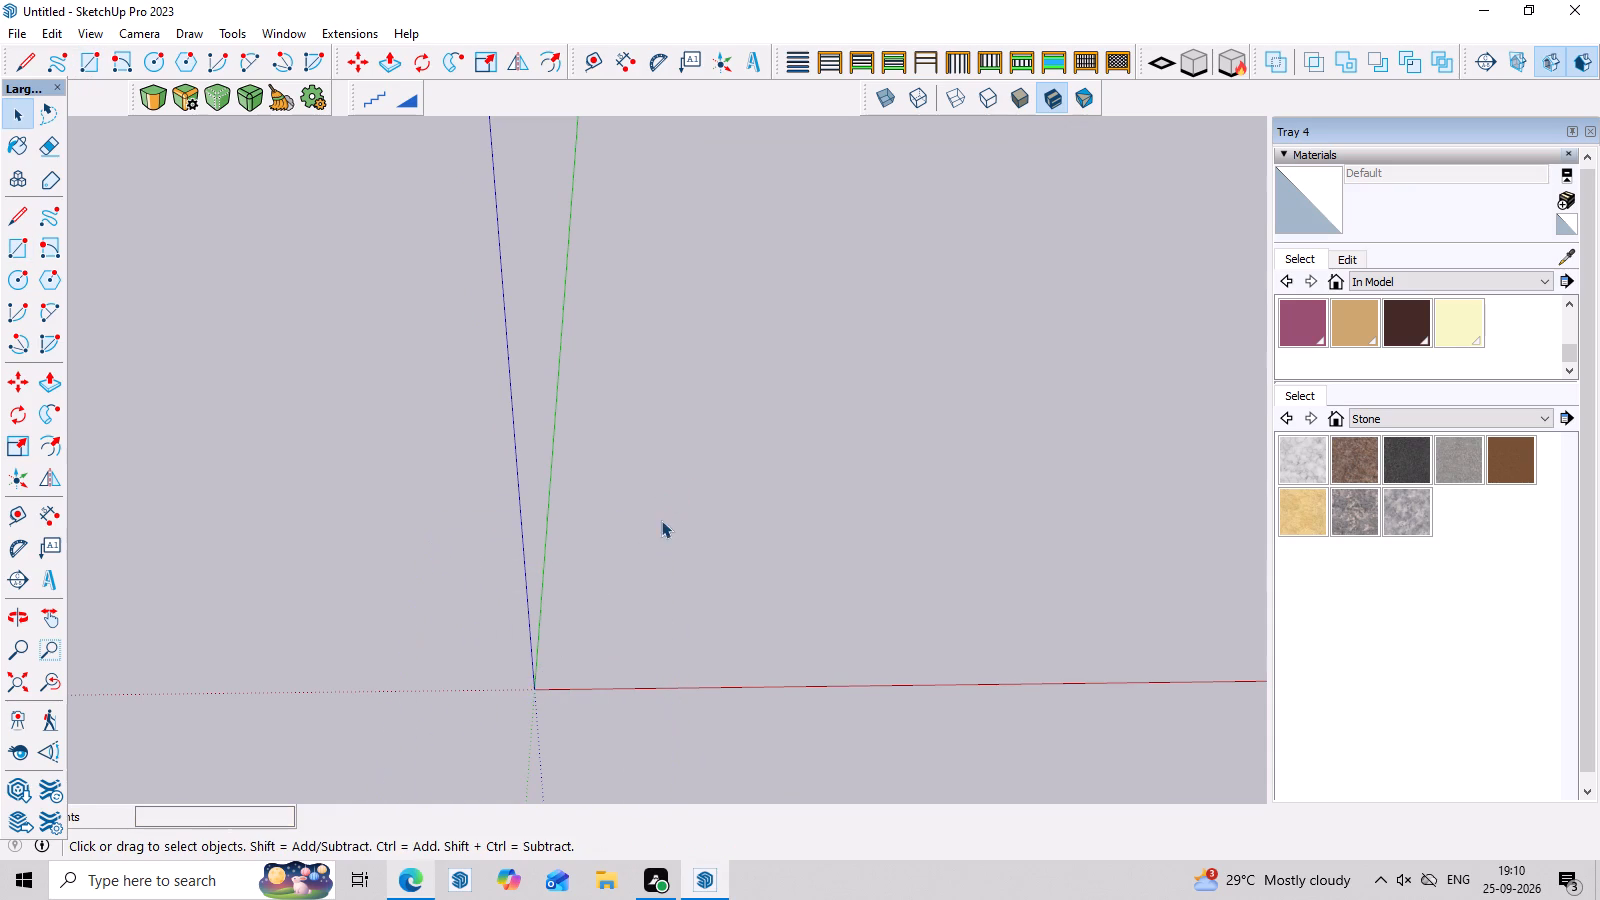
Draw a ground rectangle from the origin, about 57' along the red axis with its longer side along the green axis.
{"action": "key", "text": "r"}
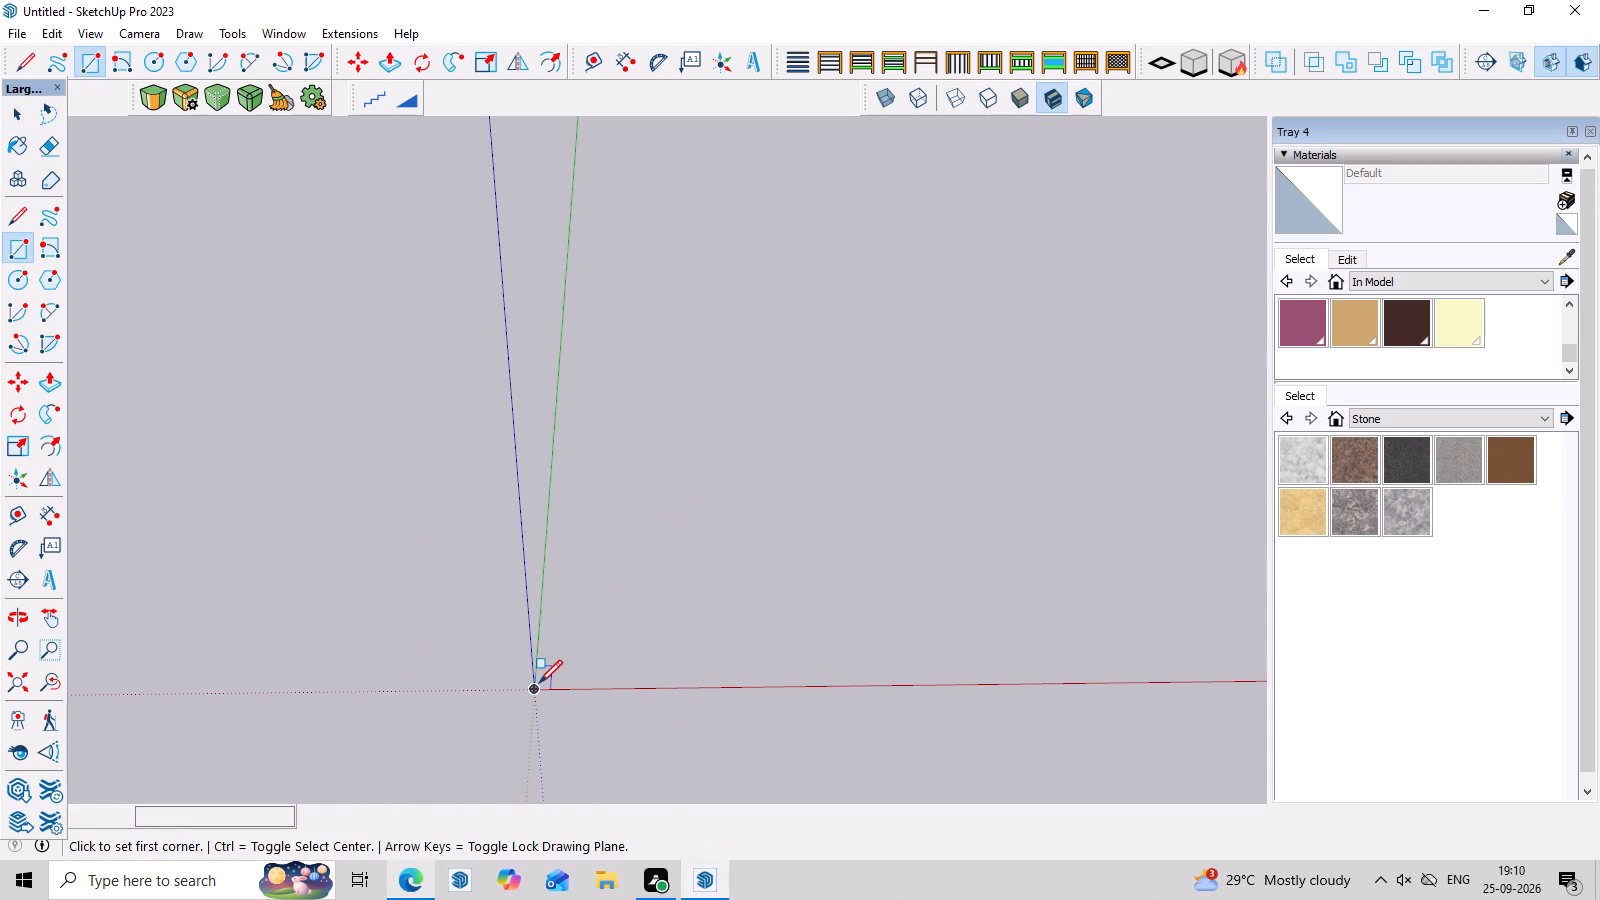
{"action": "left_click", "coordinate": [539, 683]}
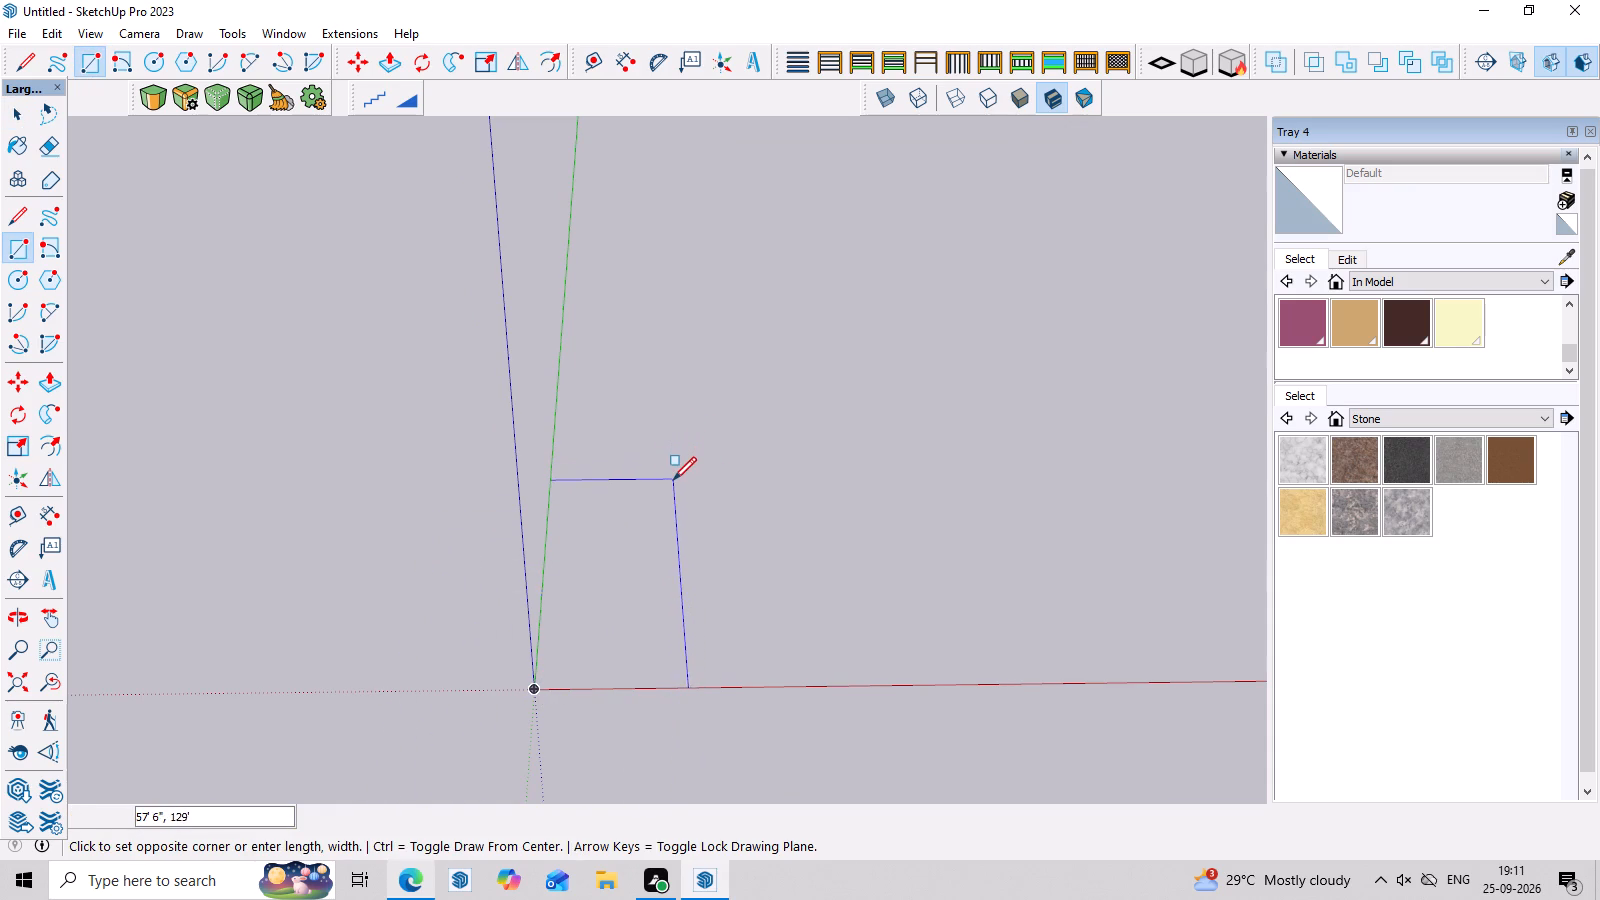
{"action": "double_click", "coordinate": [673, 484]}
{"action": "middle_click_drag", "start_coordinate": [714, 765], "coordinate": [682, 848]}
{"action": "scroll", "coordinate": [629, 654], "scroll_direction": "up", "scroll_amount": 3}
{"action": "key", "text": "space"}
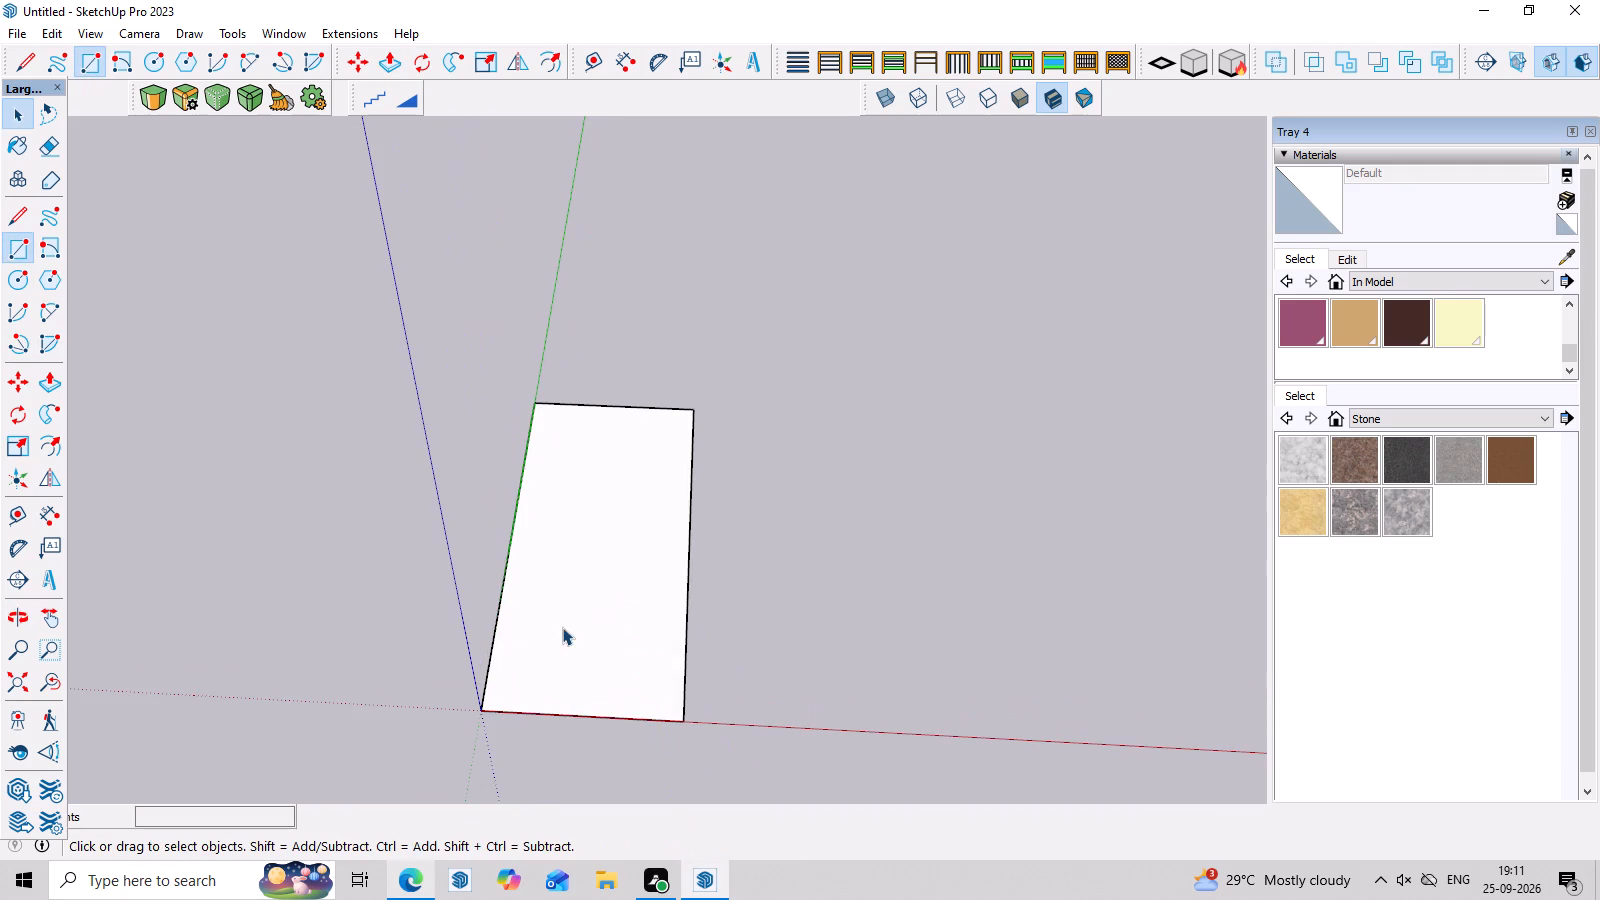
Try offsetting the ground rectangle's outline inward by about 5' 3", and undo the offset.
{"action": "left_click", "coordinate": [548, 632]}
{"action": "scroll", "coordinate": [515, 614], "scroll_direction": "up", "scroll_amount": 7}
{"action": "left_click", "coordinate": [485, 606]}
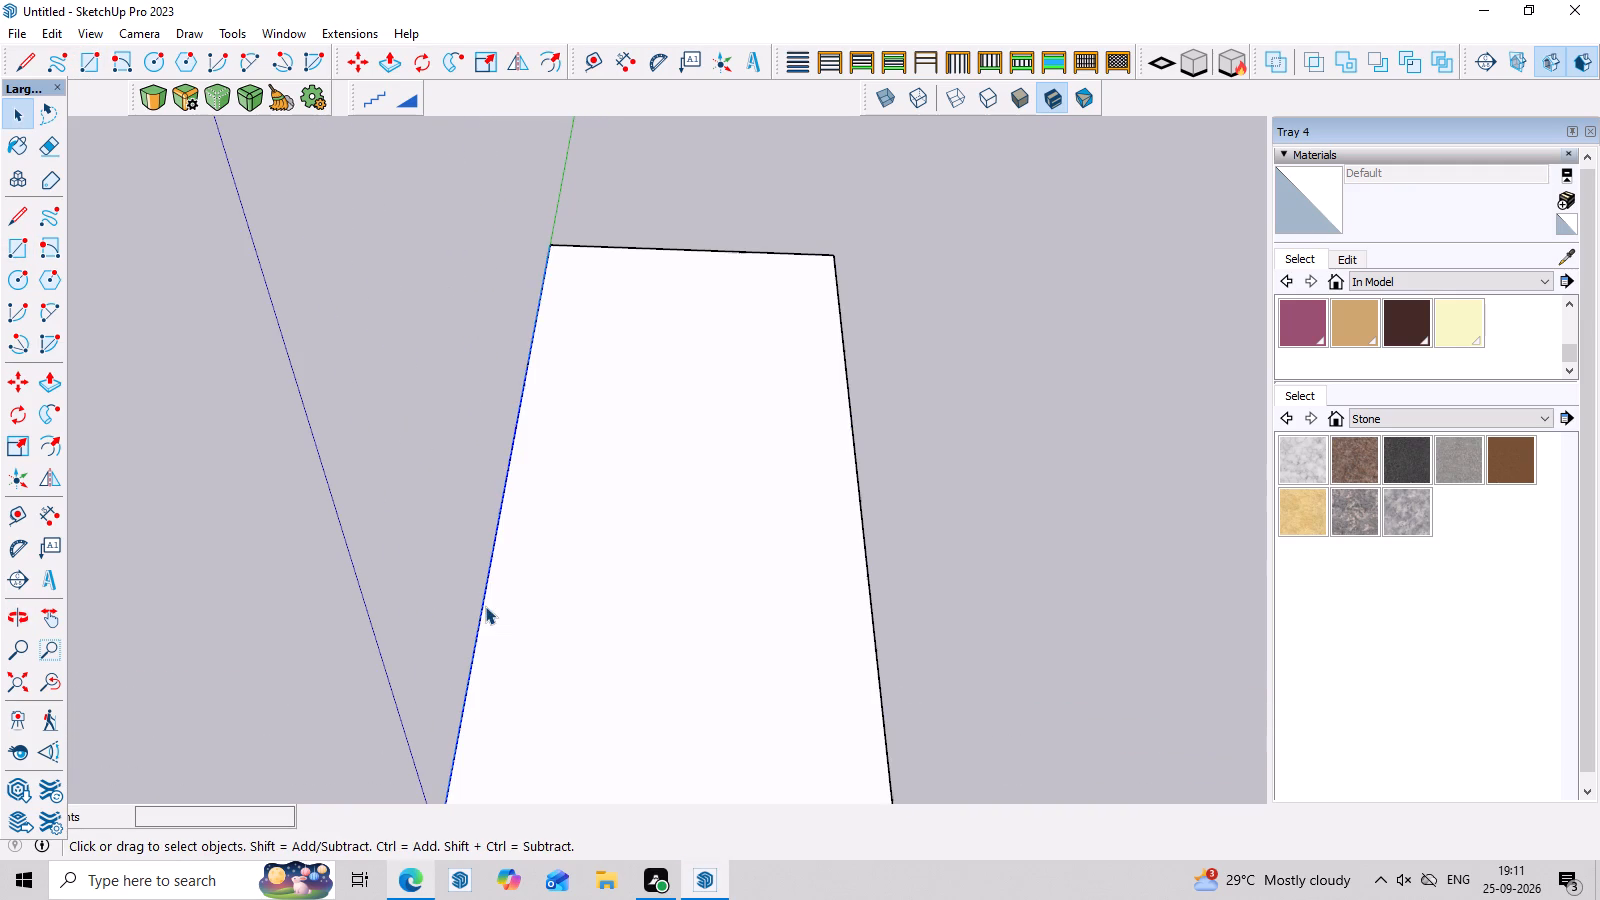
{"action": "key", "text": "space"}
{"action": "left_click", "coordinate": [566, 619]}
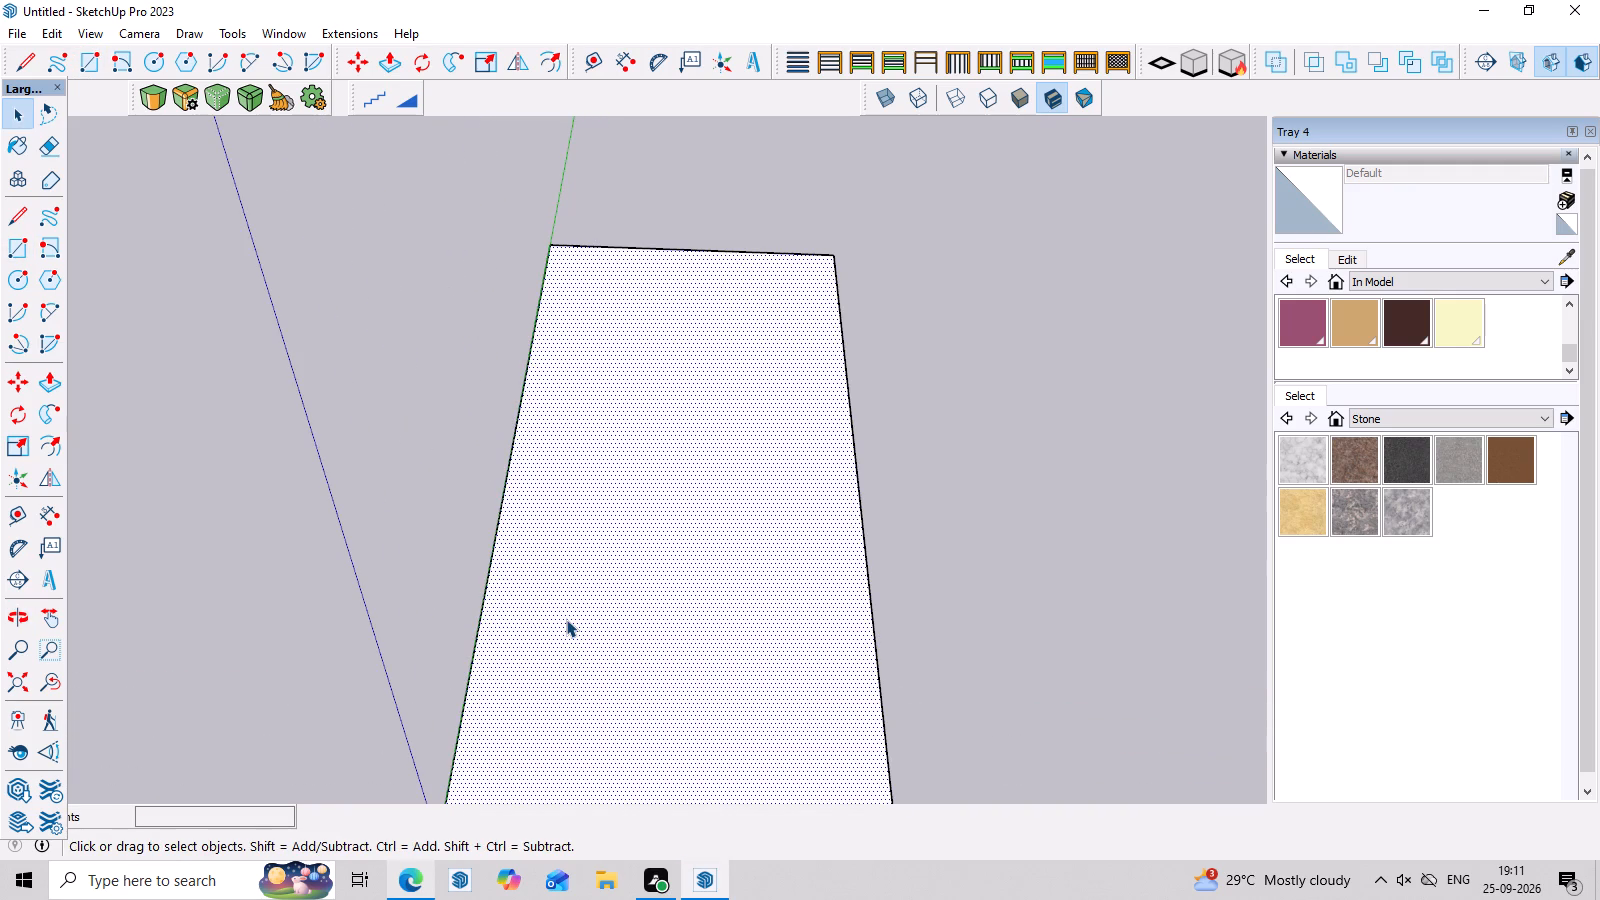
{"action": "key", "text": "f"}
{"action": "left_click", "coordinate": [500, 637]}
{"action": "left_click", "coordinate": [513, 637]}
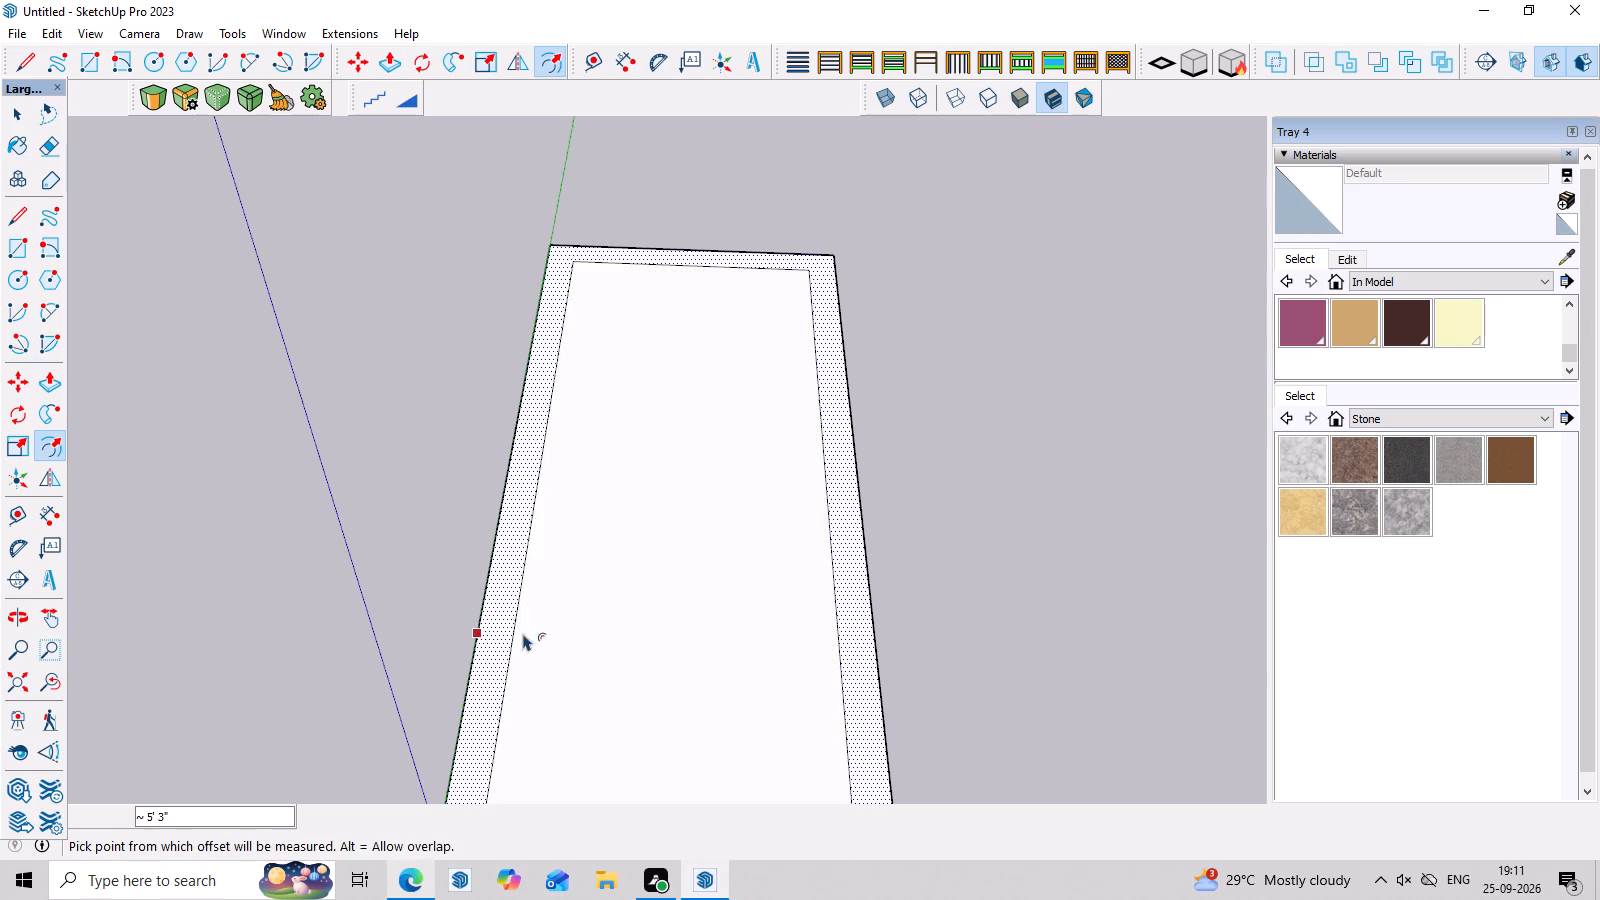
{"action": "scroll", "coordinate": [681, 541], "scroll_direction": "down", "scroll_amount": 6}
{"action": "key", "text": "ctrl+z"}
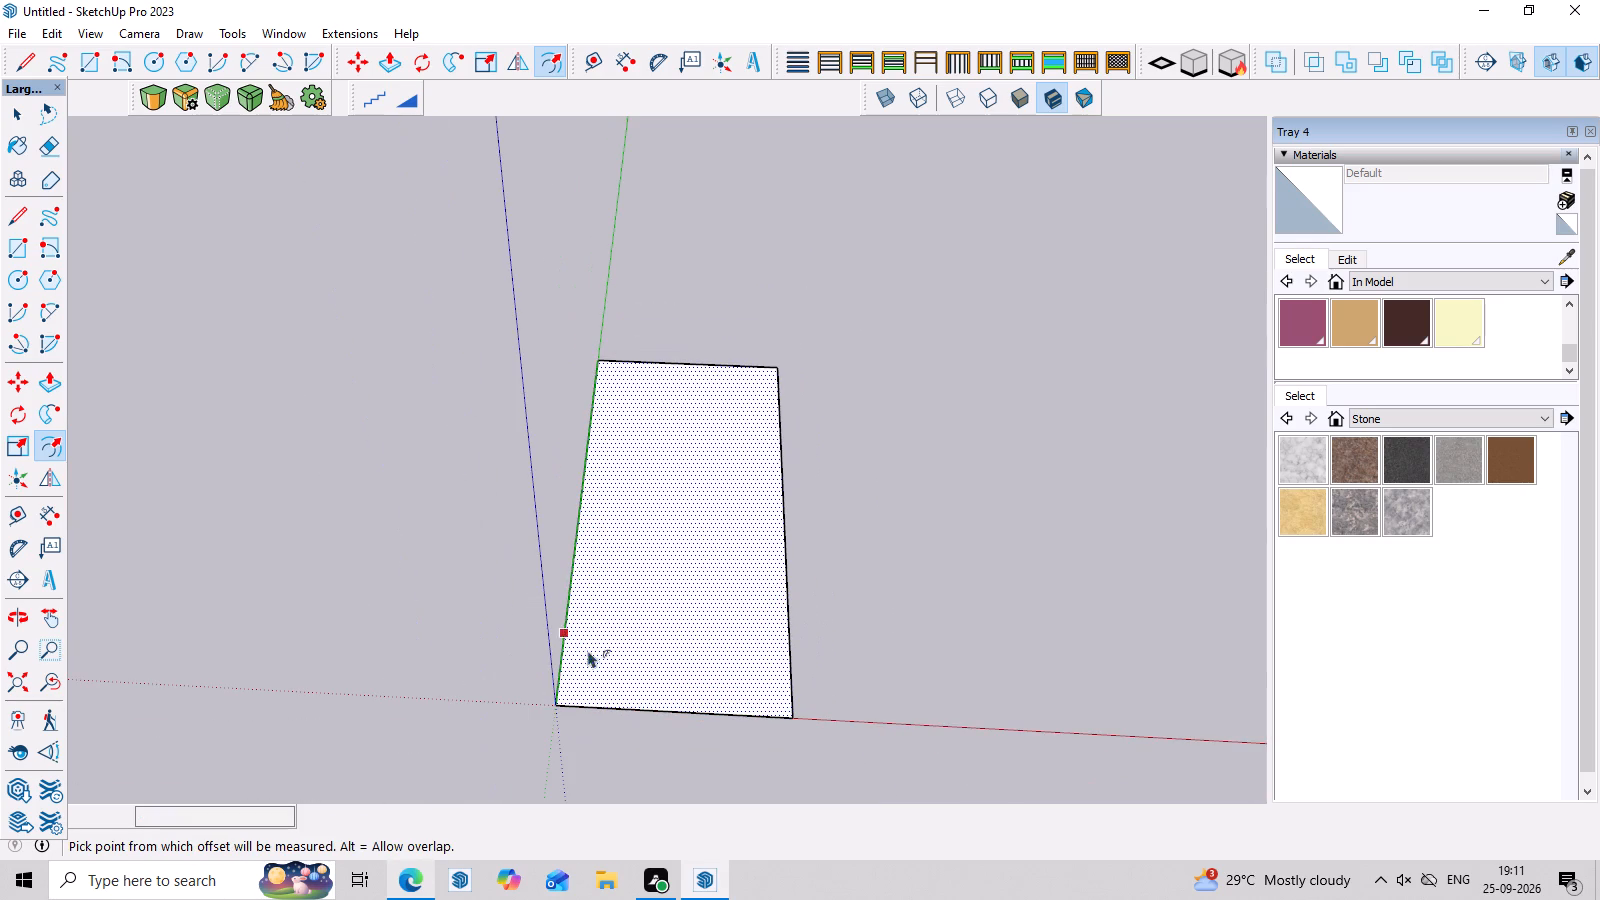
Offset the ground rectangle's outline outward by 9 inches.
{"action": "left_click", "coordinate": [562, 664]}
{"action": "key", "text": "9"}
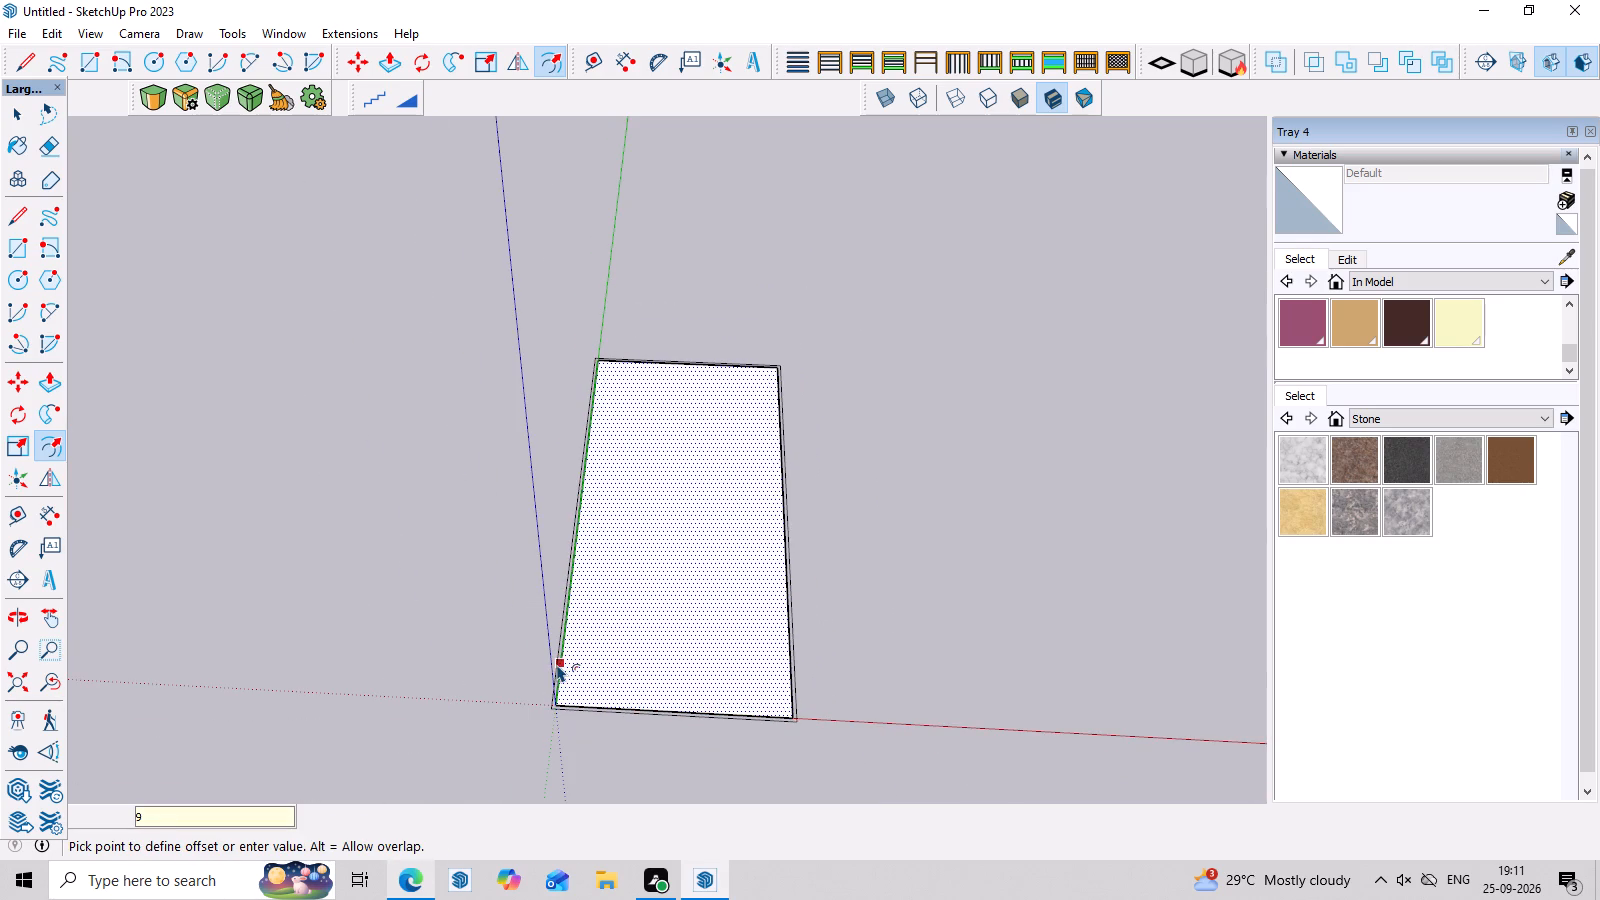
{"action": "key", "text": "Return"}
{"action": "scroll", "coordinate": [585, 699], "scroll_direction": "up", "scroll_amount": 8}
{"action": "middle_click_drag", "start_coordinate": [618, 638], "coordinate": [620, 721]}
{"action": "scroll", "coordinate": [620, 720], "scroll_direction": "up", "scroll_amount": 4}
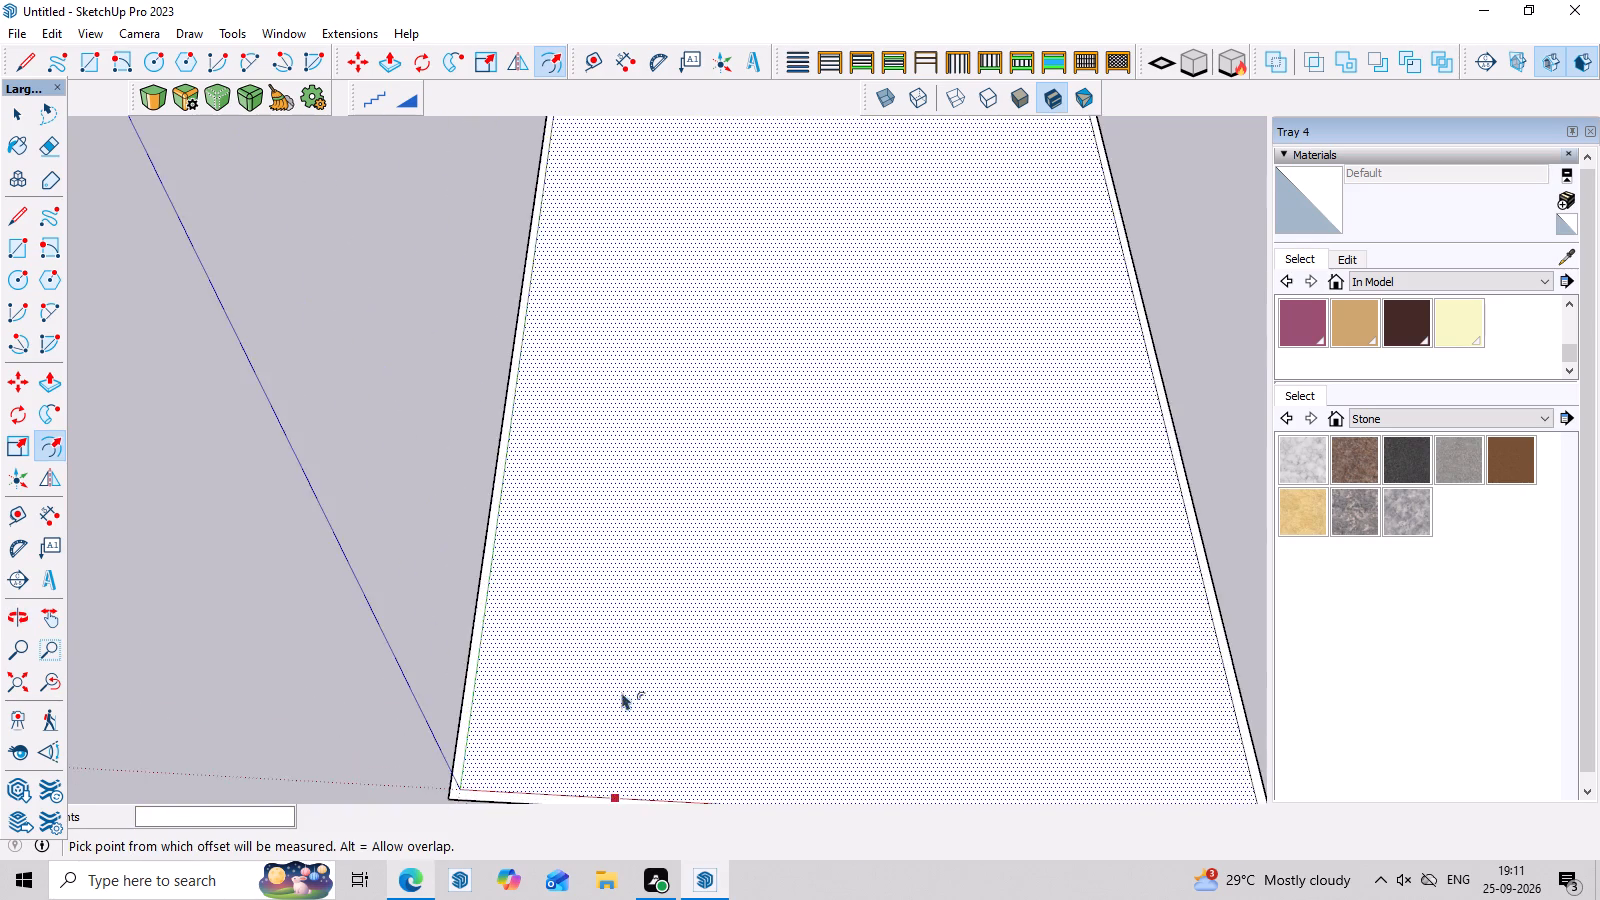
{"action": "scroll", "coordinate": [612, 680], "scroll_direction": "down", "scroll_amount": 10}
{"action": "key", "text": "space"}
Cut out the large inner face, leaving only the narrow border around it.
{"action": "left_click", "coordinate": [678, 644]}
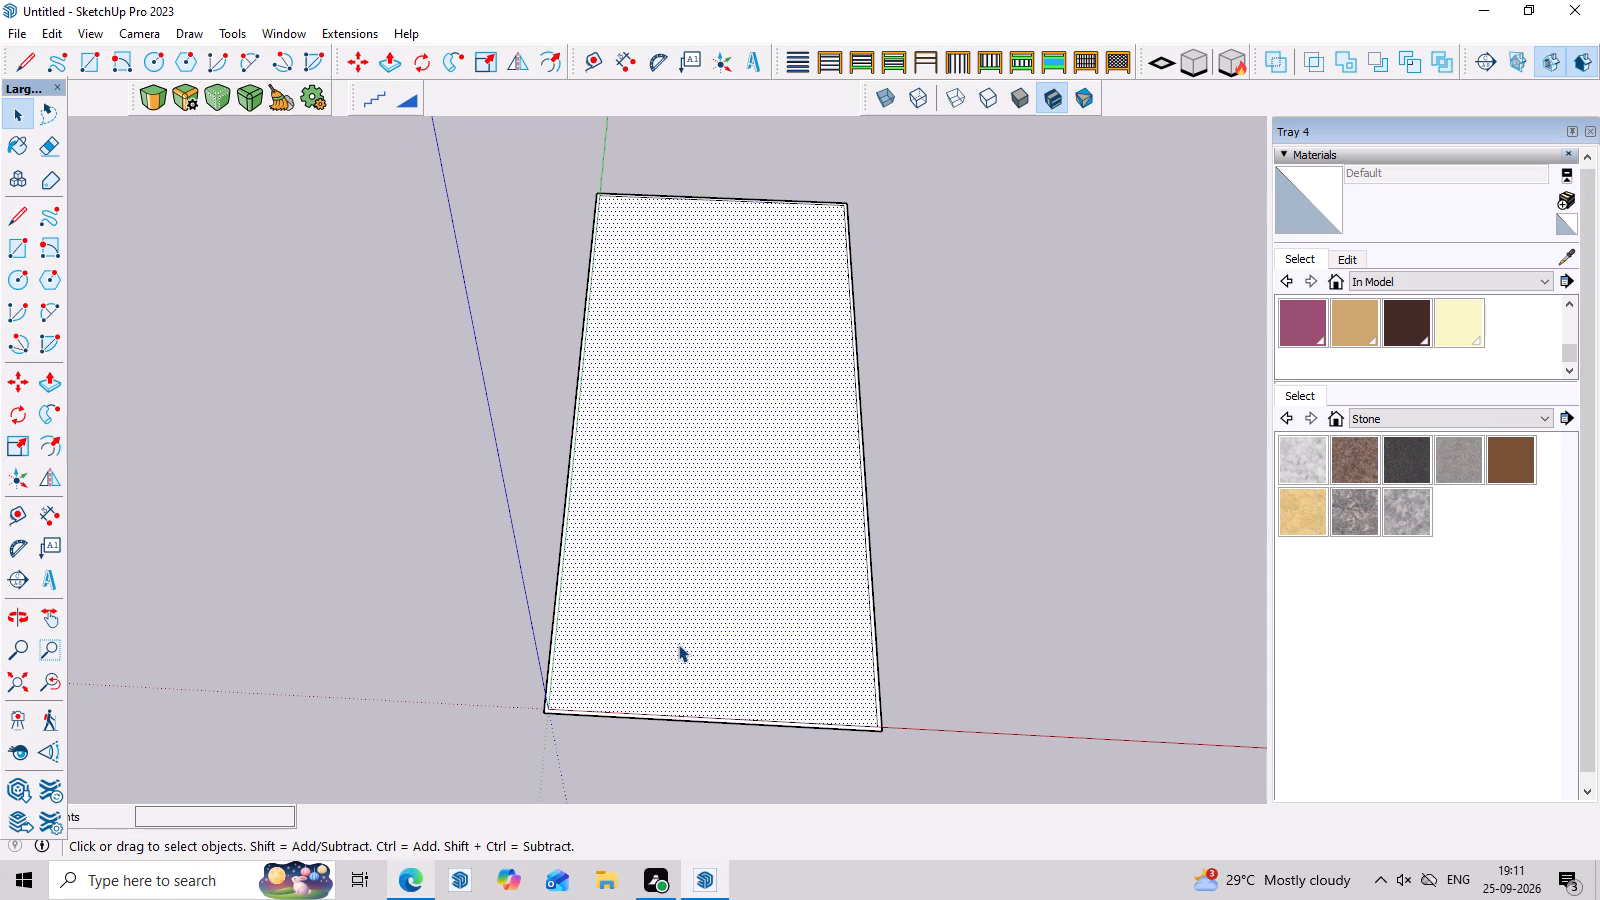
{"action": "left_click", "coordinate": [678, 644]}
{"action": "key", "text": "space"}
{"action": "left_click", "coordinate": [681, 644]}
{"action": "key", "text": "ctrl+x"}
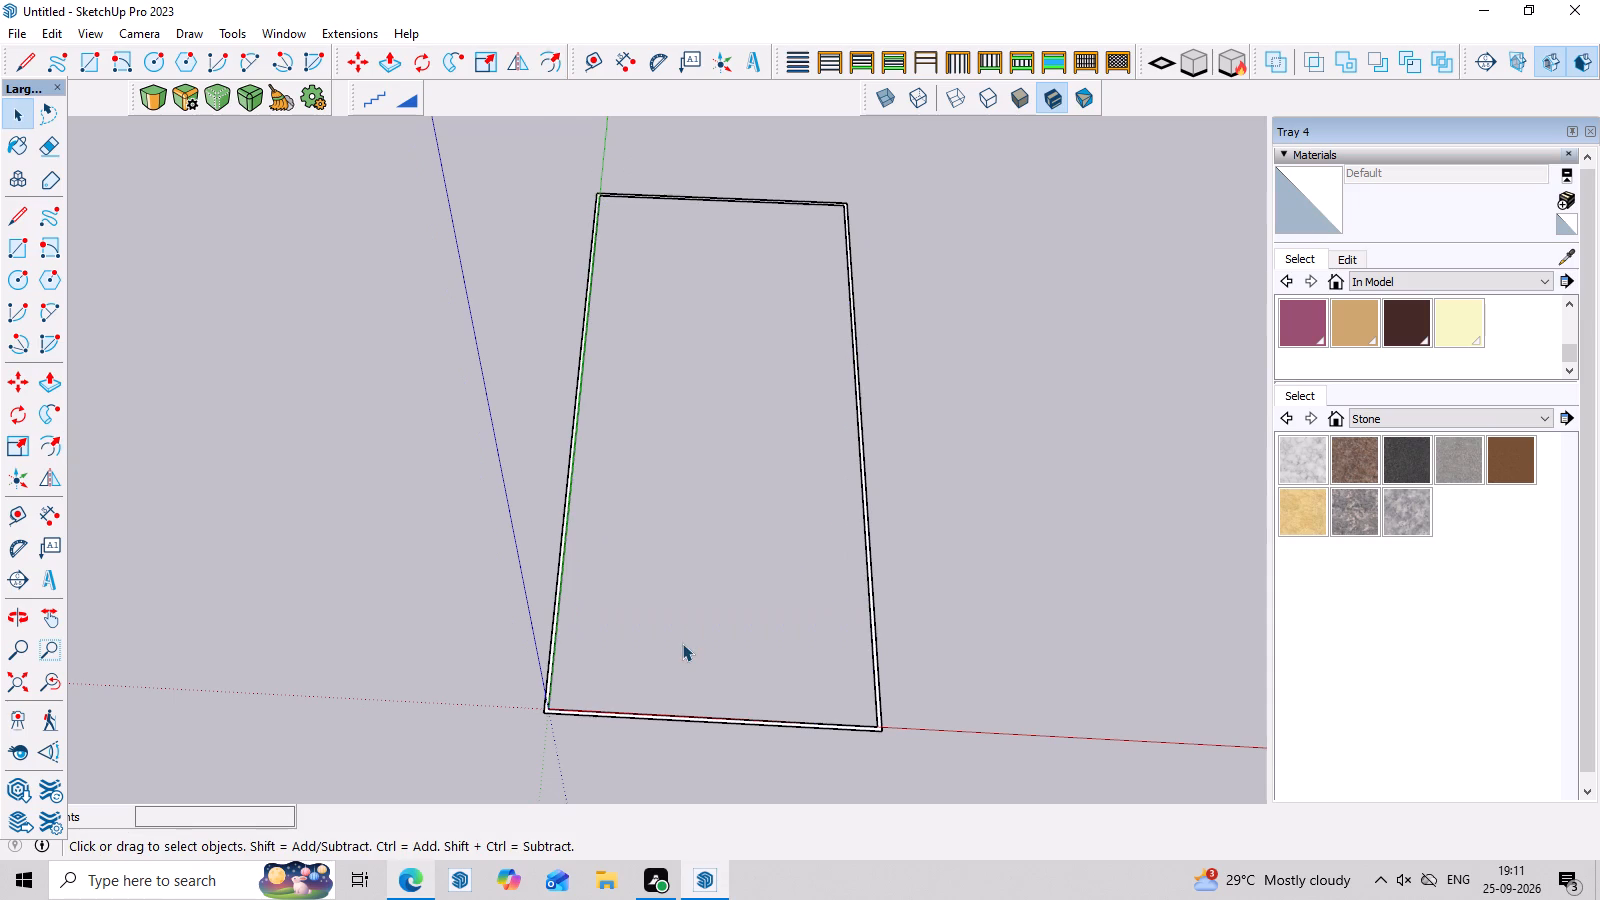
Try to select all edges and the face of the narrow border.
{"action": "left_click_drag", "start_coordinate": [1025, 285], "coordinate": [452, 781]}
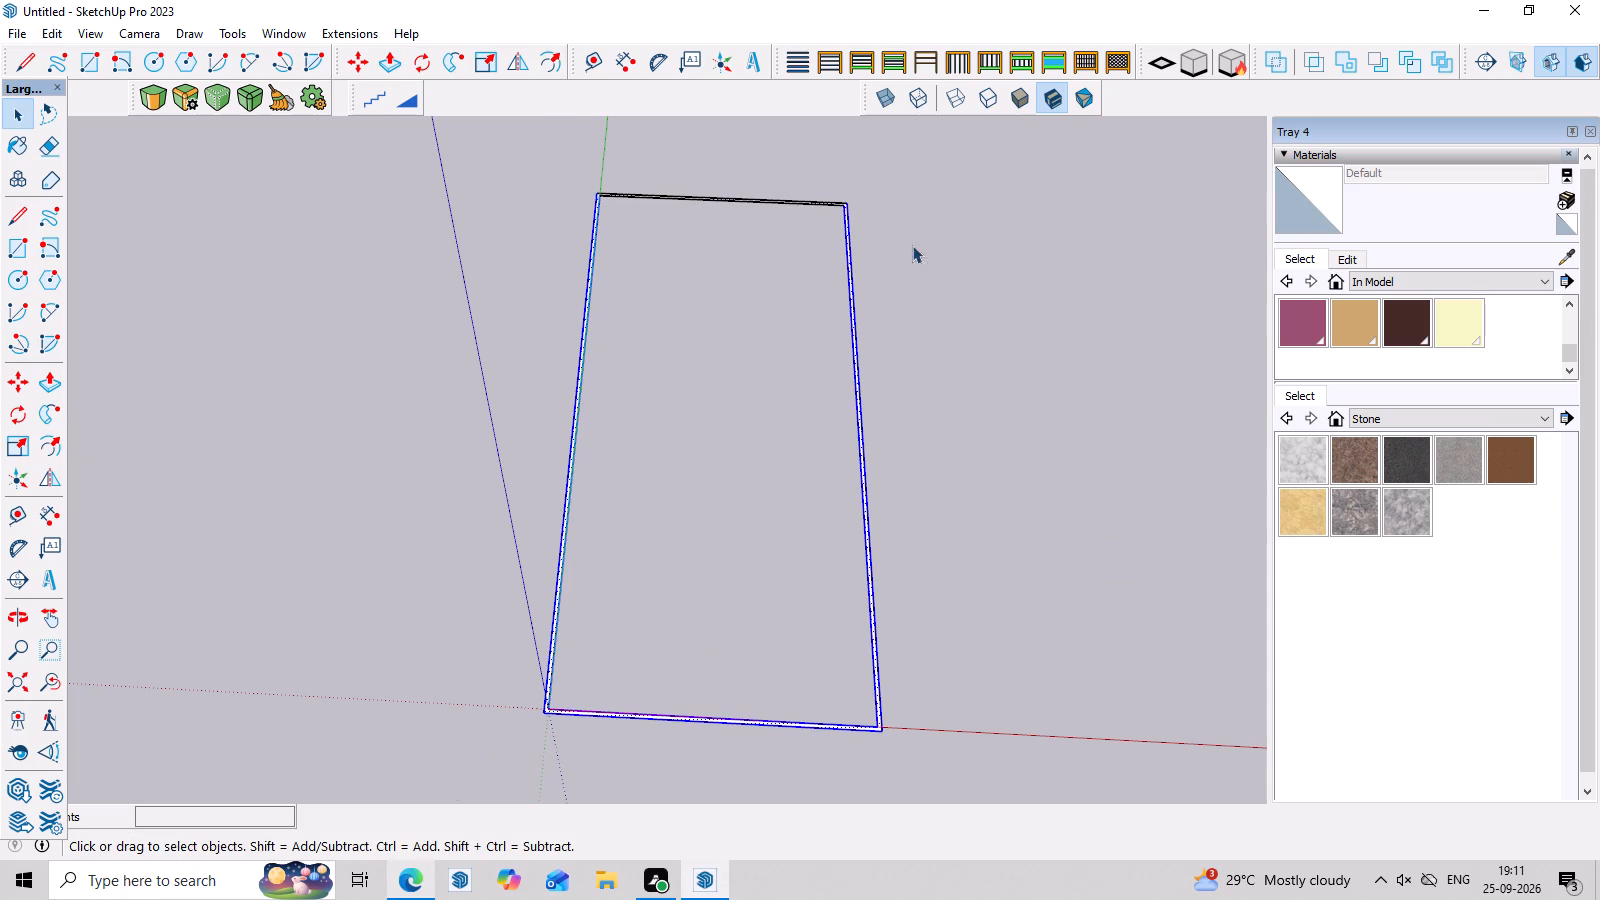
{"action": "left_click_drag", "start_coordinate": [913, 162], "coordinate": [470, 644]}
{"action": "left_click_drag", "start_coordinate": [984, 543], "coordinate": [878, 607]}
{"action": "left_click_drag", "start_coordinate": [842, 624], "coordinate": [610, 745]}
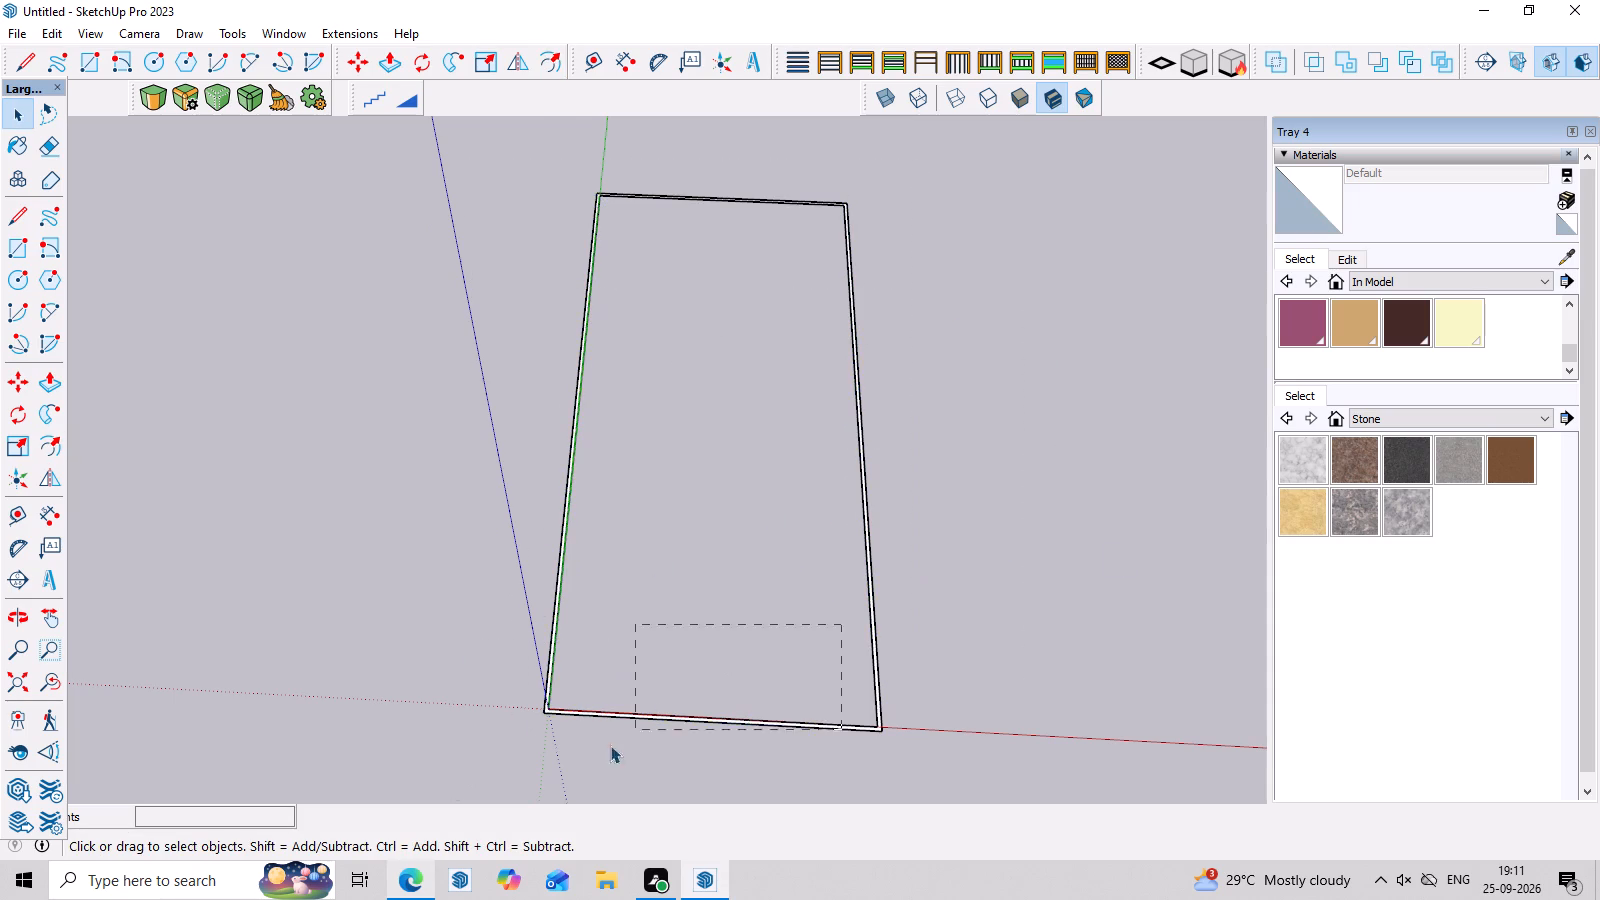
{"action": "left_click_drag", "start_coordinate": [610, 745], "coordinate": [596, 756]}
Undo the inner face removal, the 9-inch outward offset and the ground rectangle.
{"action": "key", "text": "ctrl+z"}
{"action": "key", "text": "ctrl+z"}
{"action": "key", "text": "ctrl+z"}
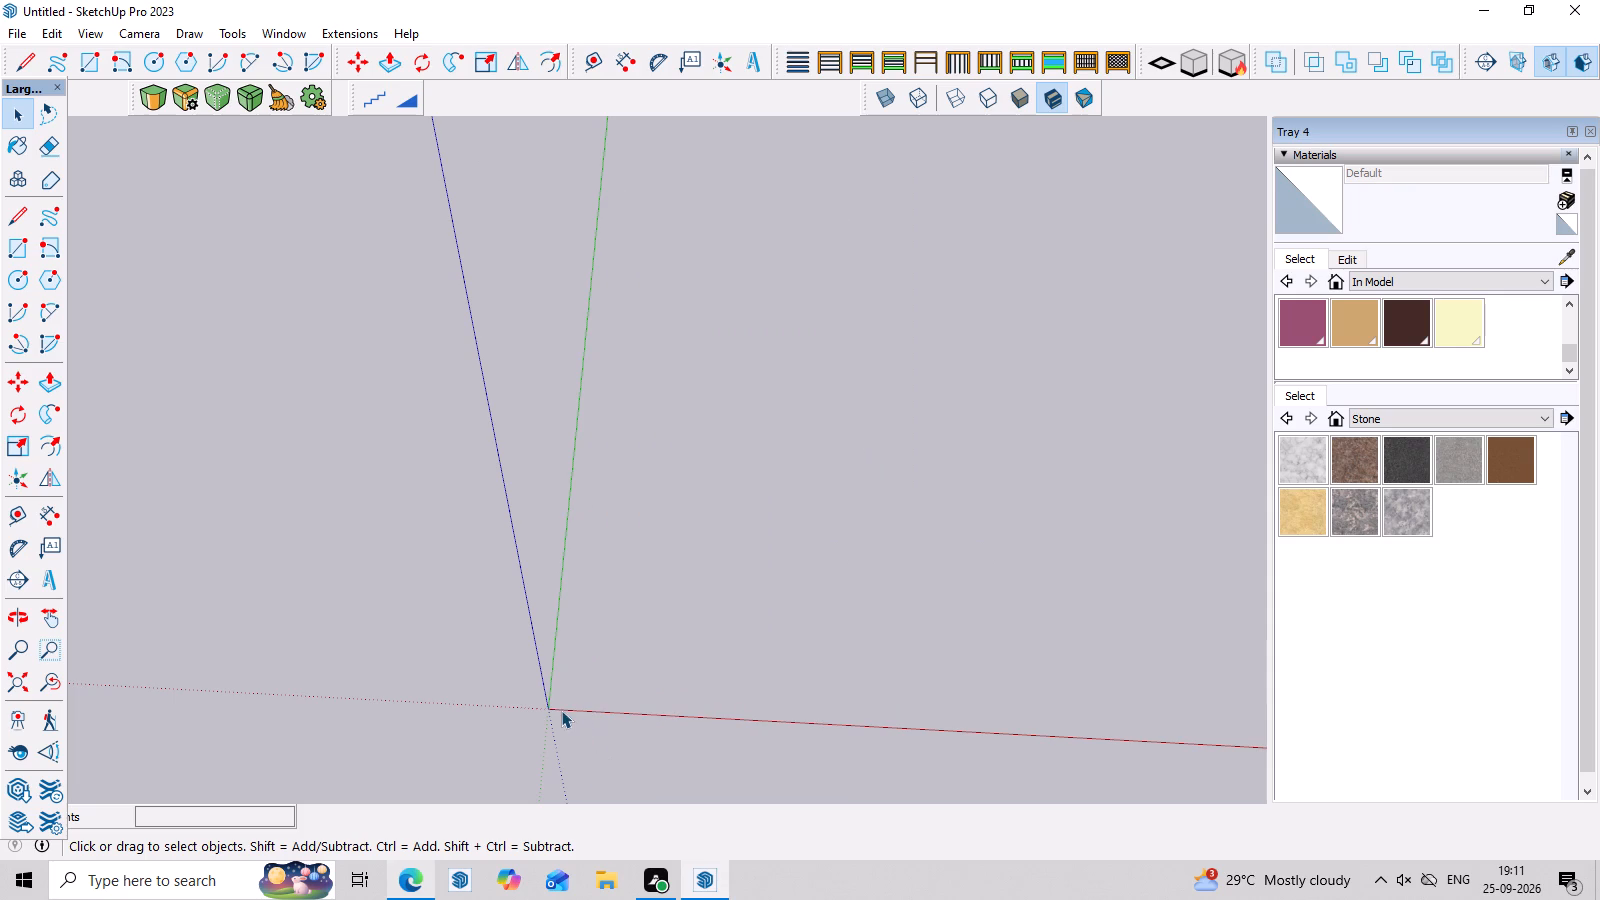
Draw a ground rectangle from the origin, about 21' 6" along the red axis by 39' 5" along the green axis.
{"action": "scroll", "coordinate": [556, 711], "scroll_direction": "up", "scroll_amount": 8}
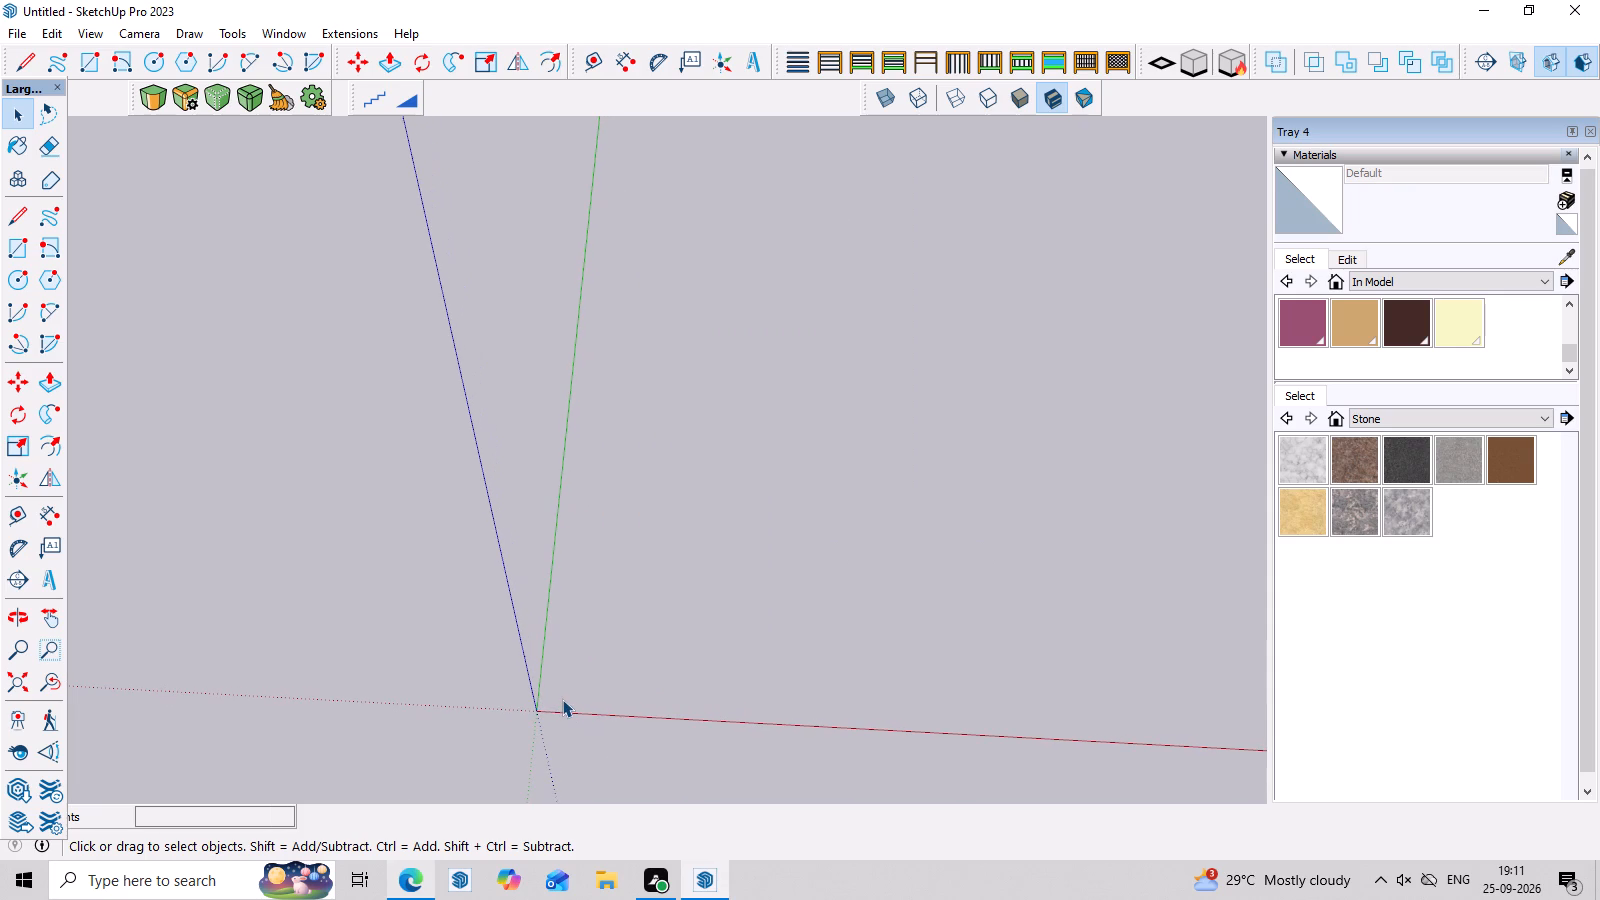
{"action": "key", "text": "r"}
{"action": "left_click", "coordinate": [541, 709]}
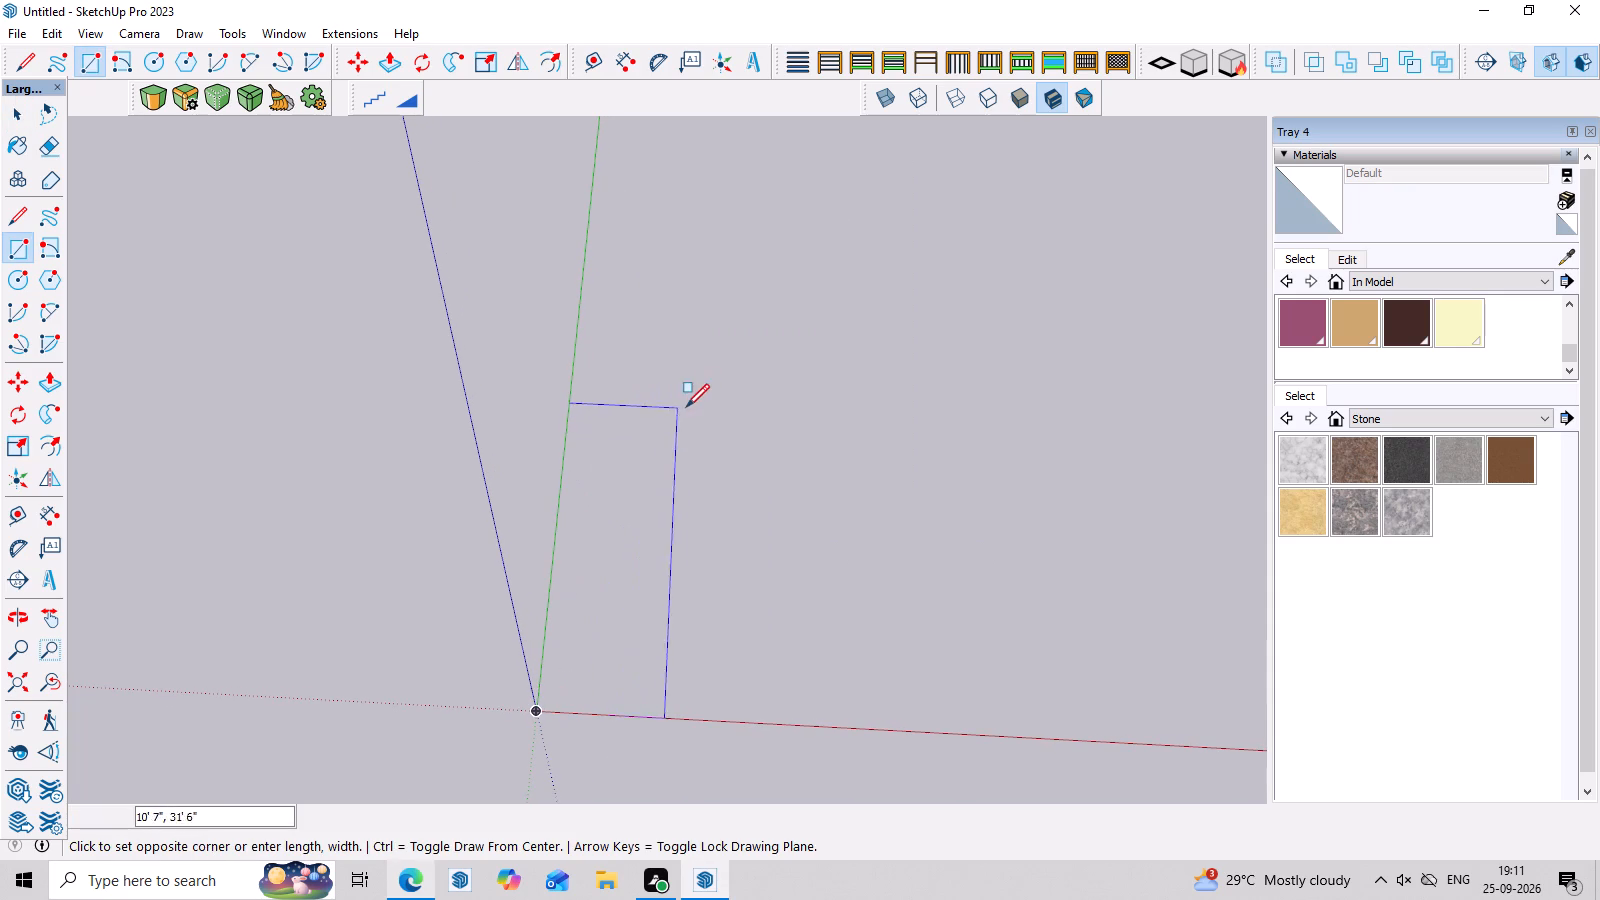
{"action": "left_click", "coordinate": [784, 351]}
{"action": "key", "text": "space"}
{"action": "scroll", "coordinate": [575, 595], "scroll_direction": "up", "scroll_amount": 2}
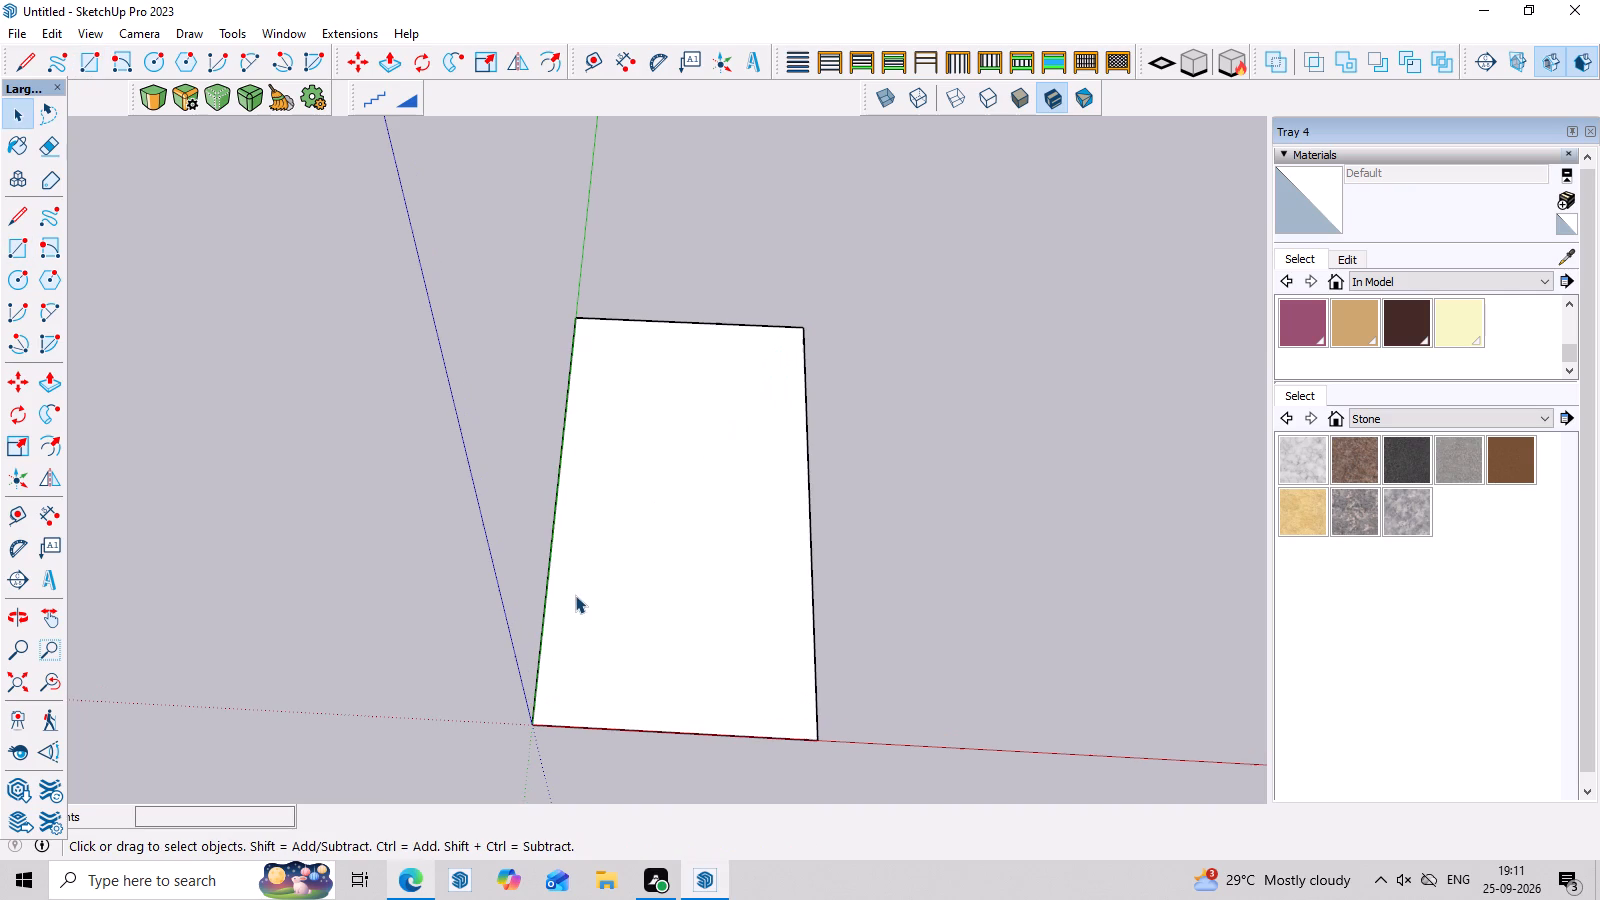
Offset the ground rectangle's outline inward by 9 inches.
{"action": "key", "text": "f"}
{"action": "left_click", "coordinate": [550, 582]}
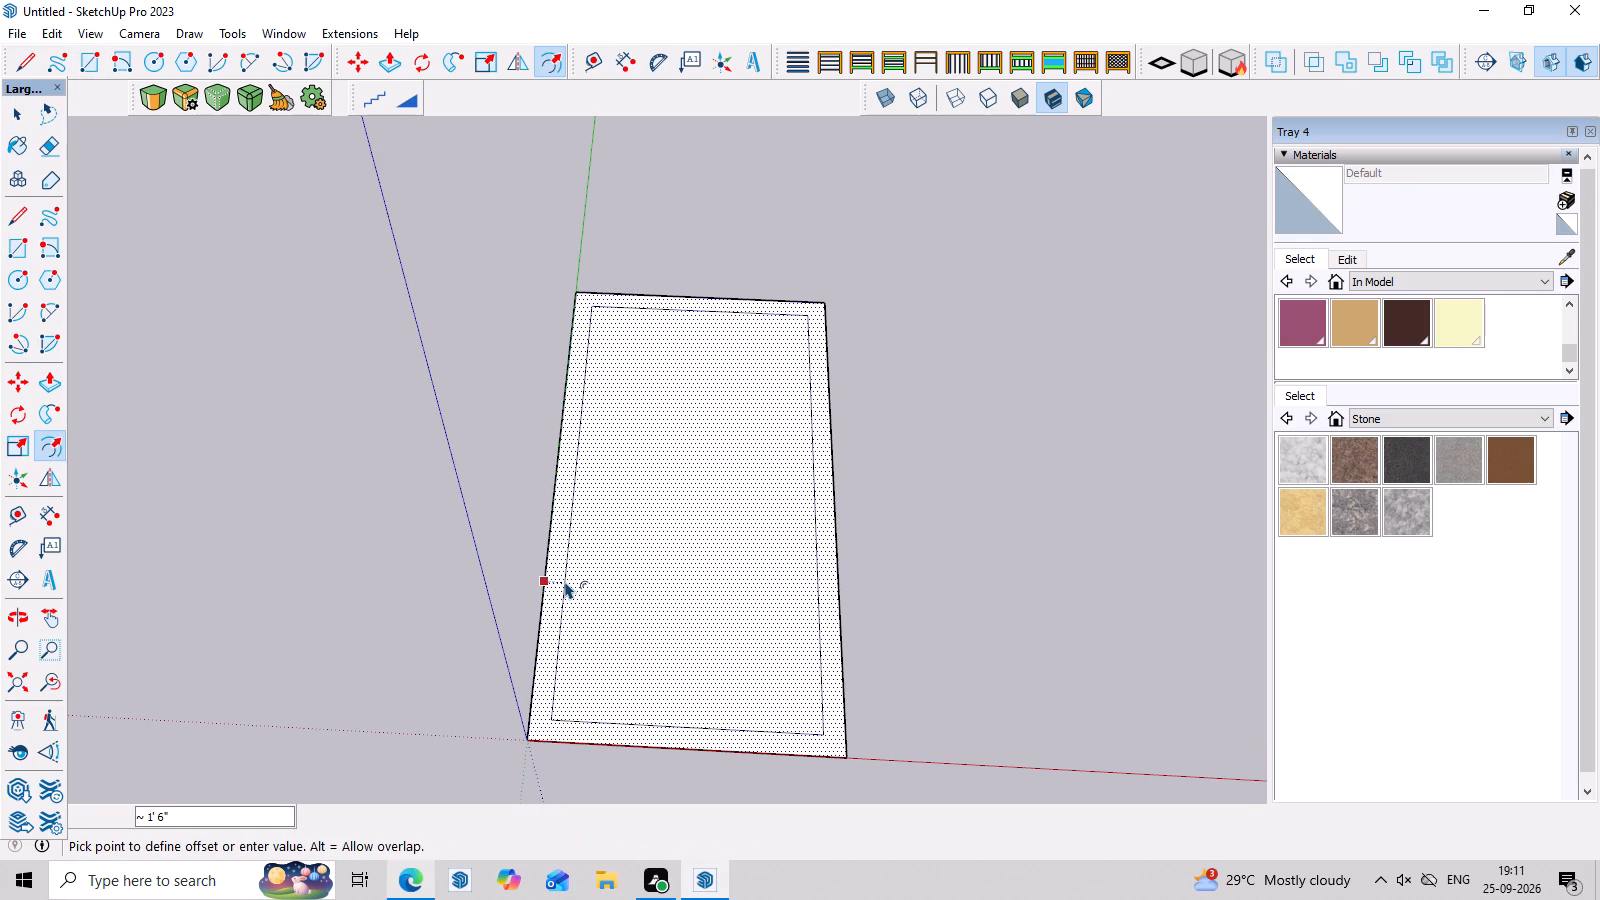
{"action": "key", "text": "9"}
{"action": "key", "text": "Return"}
{"action": "key", "text": "space"}
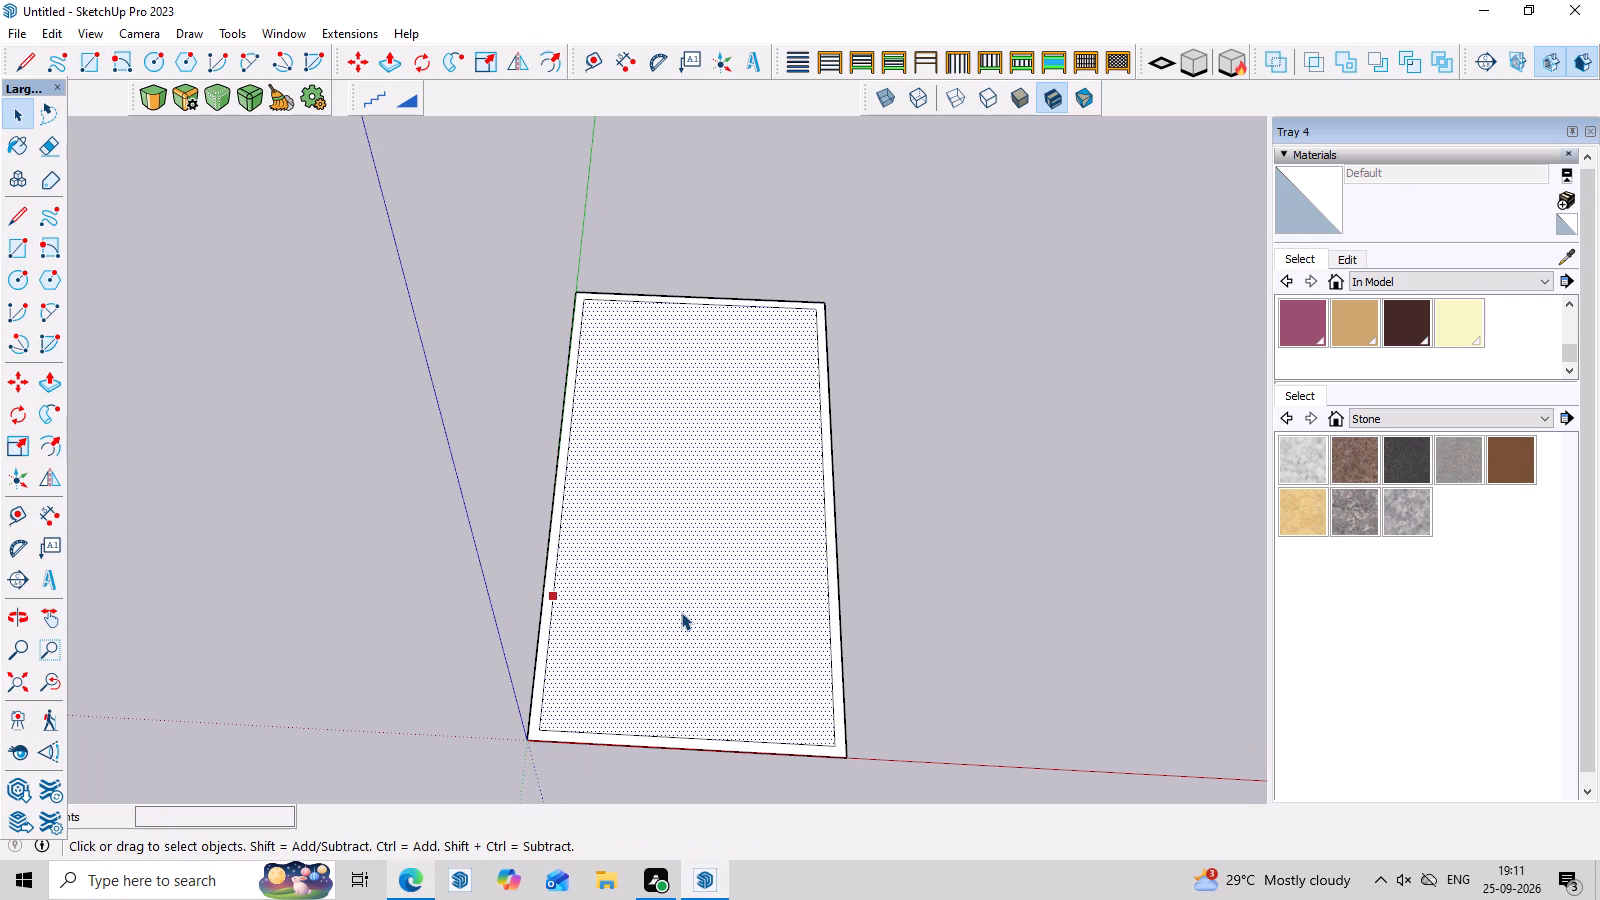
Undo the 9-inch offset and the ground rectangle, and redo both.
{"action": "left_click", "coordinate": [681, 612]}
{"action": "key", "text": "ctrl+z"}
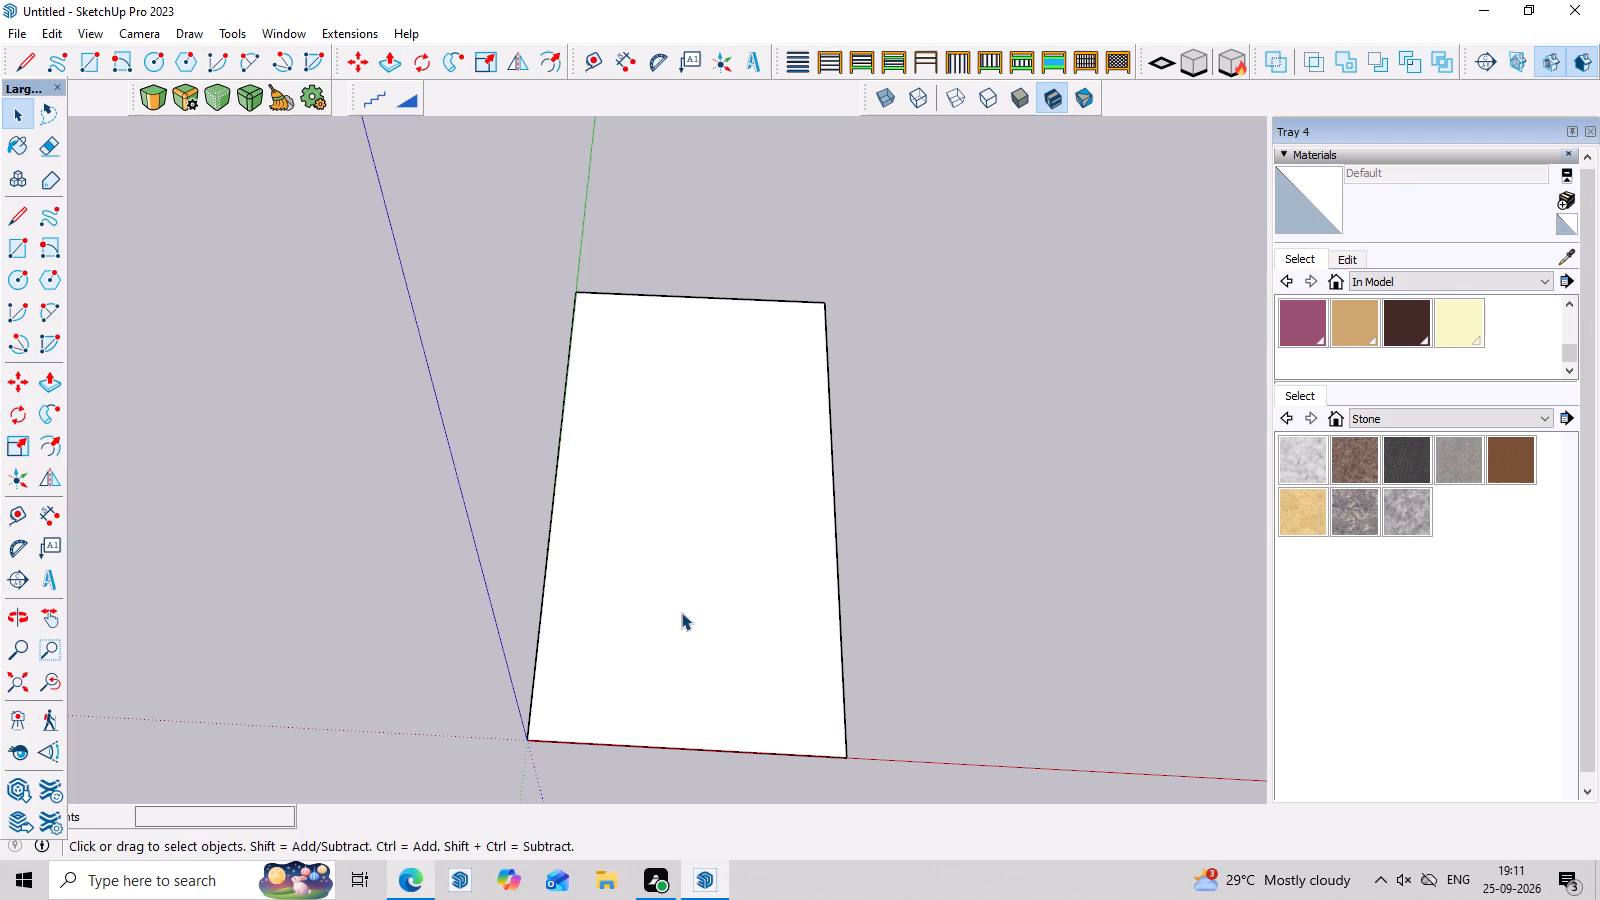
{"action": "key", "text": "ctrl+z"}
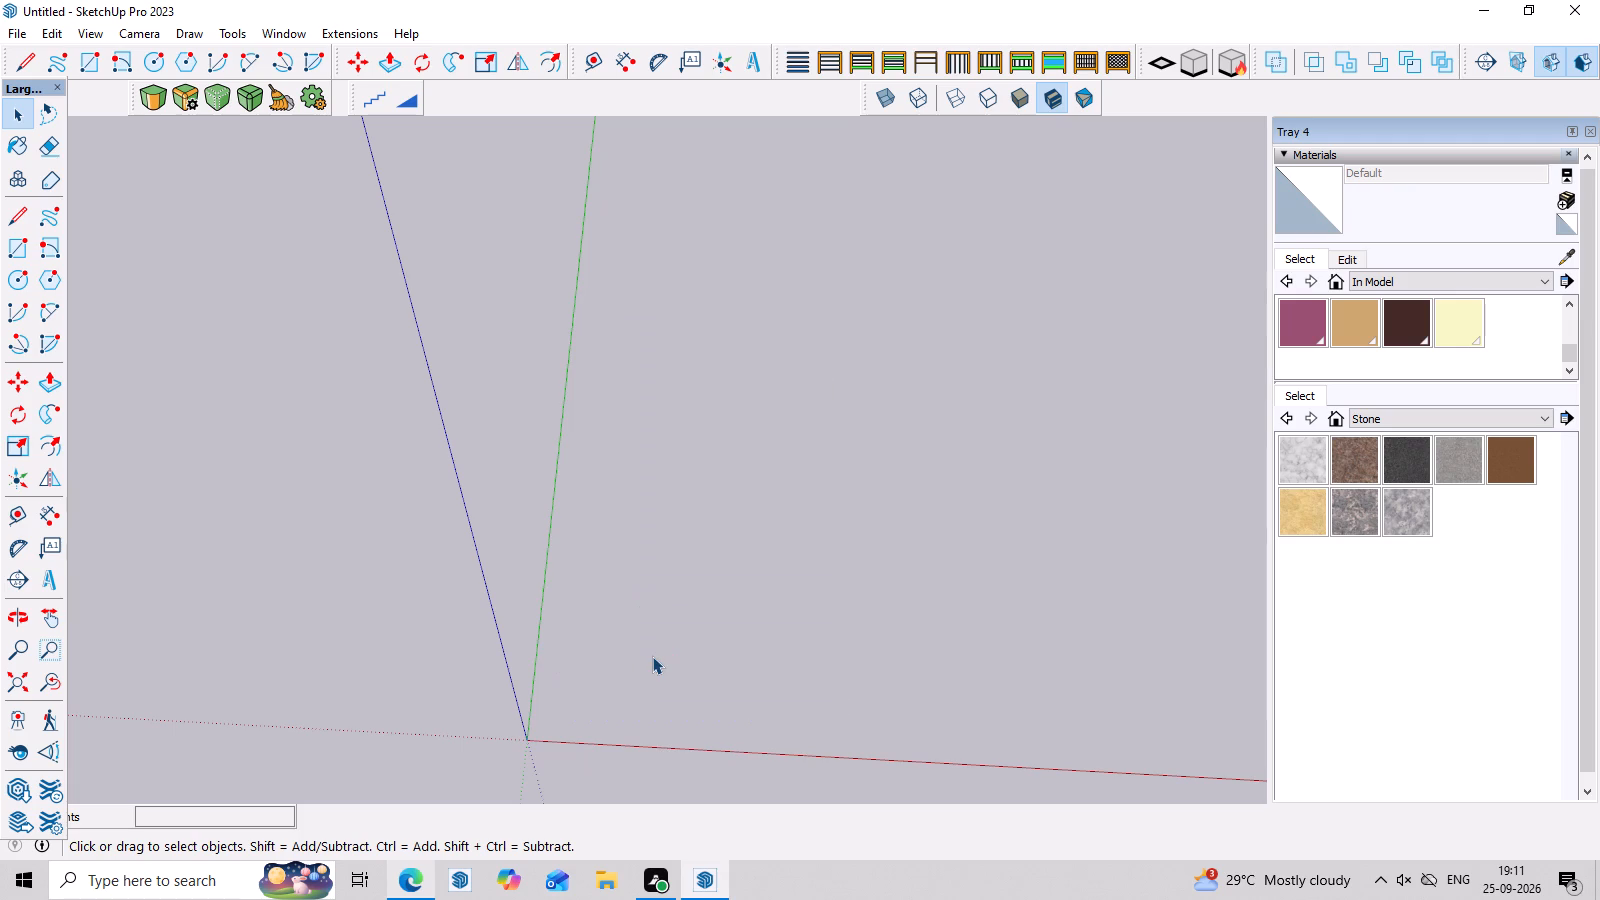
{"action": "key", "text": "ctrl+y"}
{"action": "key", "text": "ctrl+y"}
Cut out the rectangle's inner face, leaving only the 9-inch border.
{"action": "key", "text": "space"}
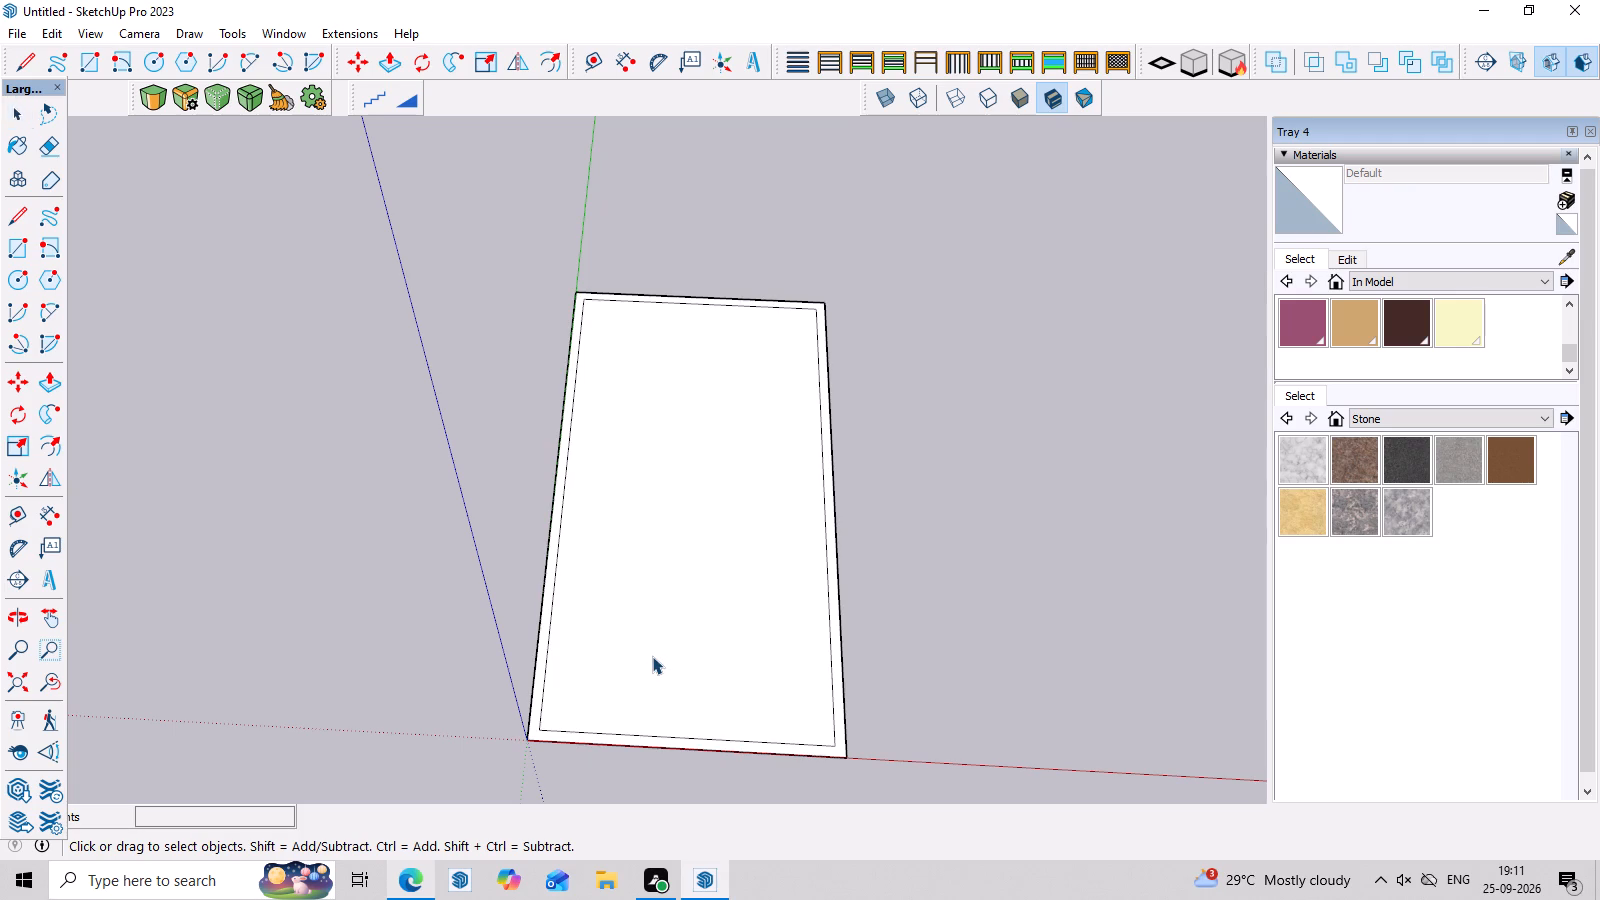
{"action": "left_click", "coordinate": [652, 656]}
{"action": "key", "text": "ctrl+x"}
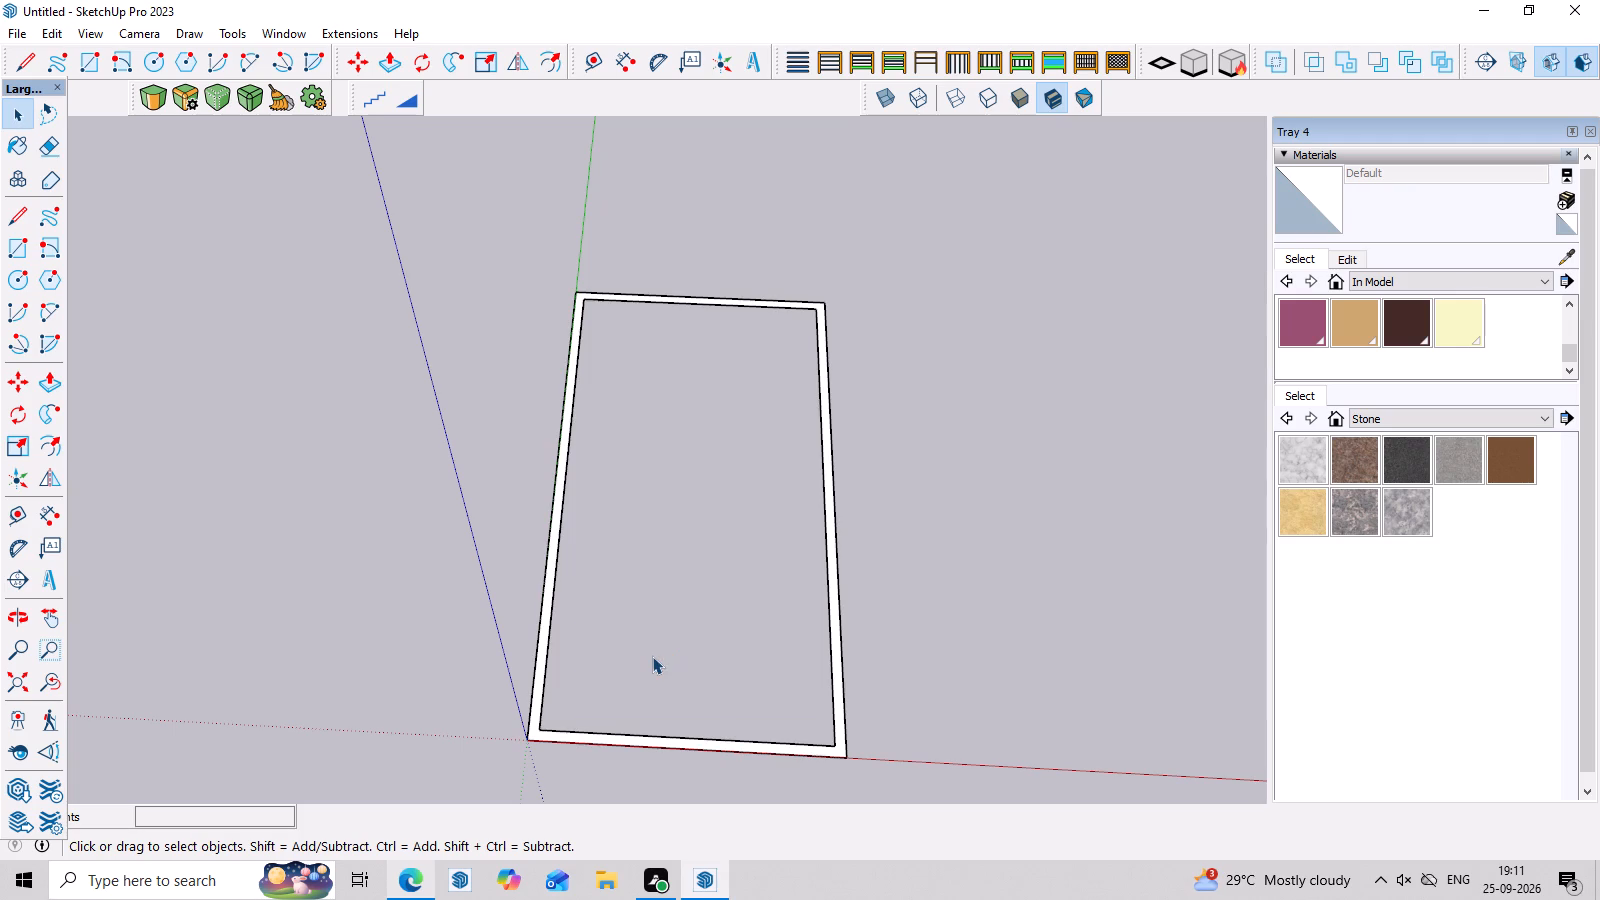
Select the whole 9-inch border with its edges and make it a group.
{"action": "left_click_drag", "start_coordinate": [907, 256], "coordinate": [516, 789]}
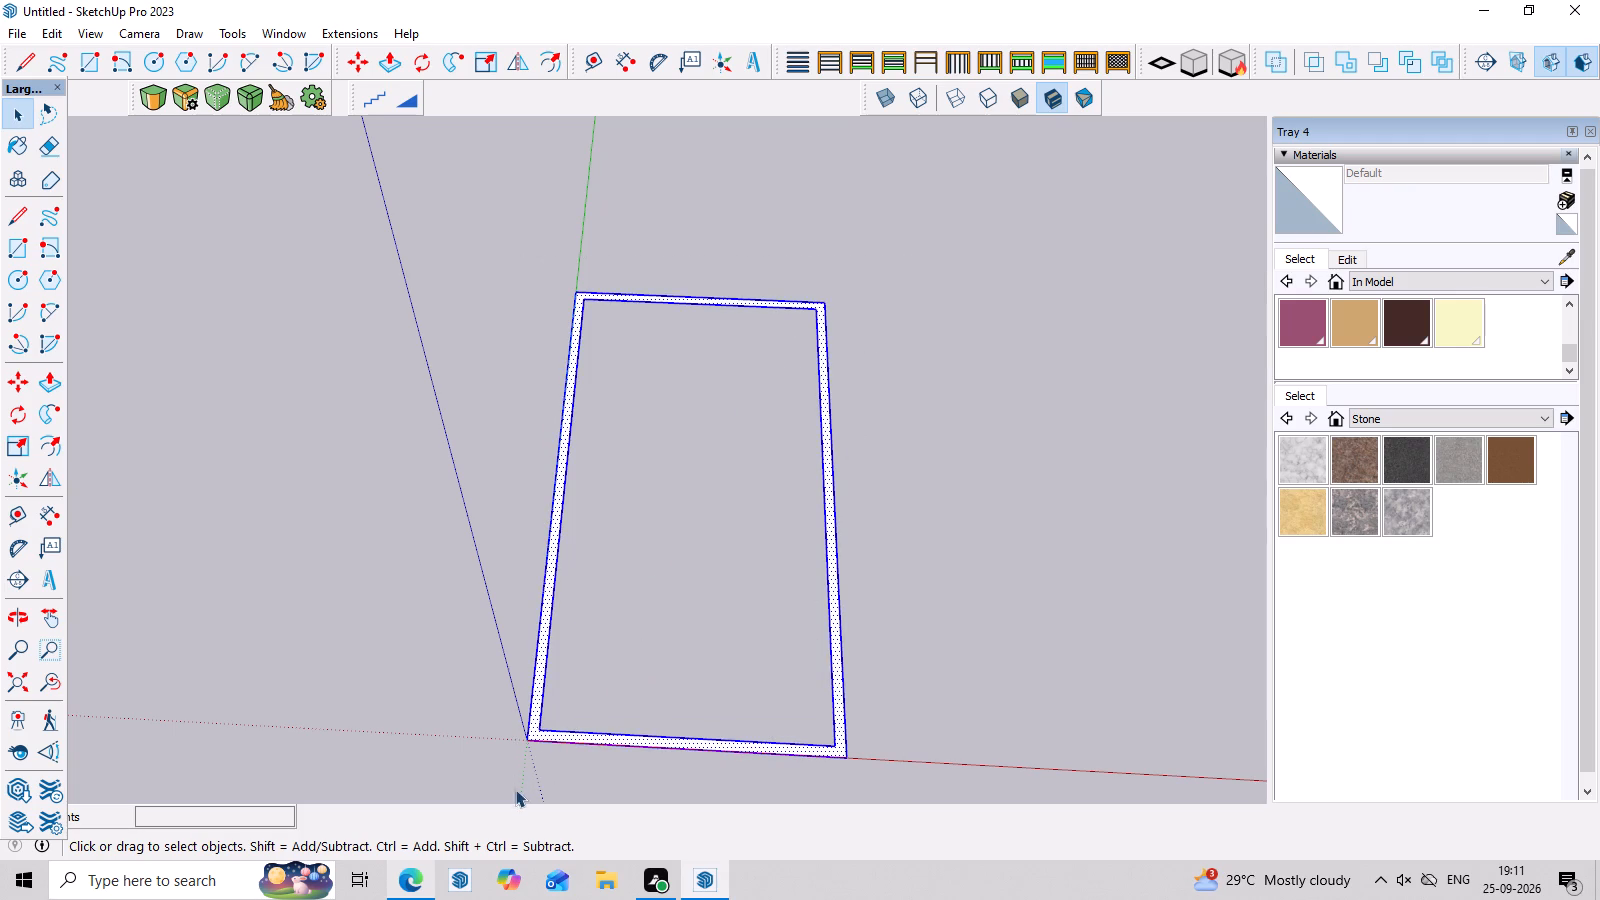
{"action": "right_click", "coordinate": [542, 734]}
{"action": "left_click", "coordinate": [656, 452]}
Open the border group and Push/Pull its face up 10' to form the walls.
{"action": "triple_click", "coordinate": [835, 572]}
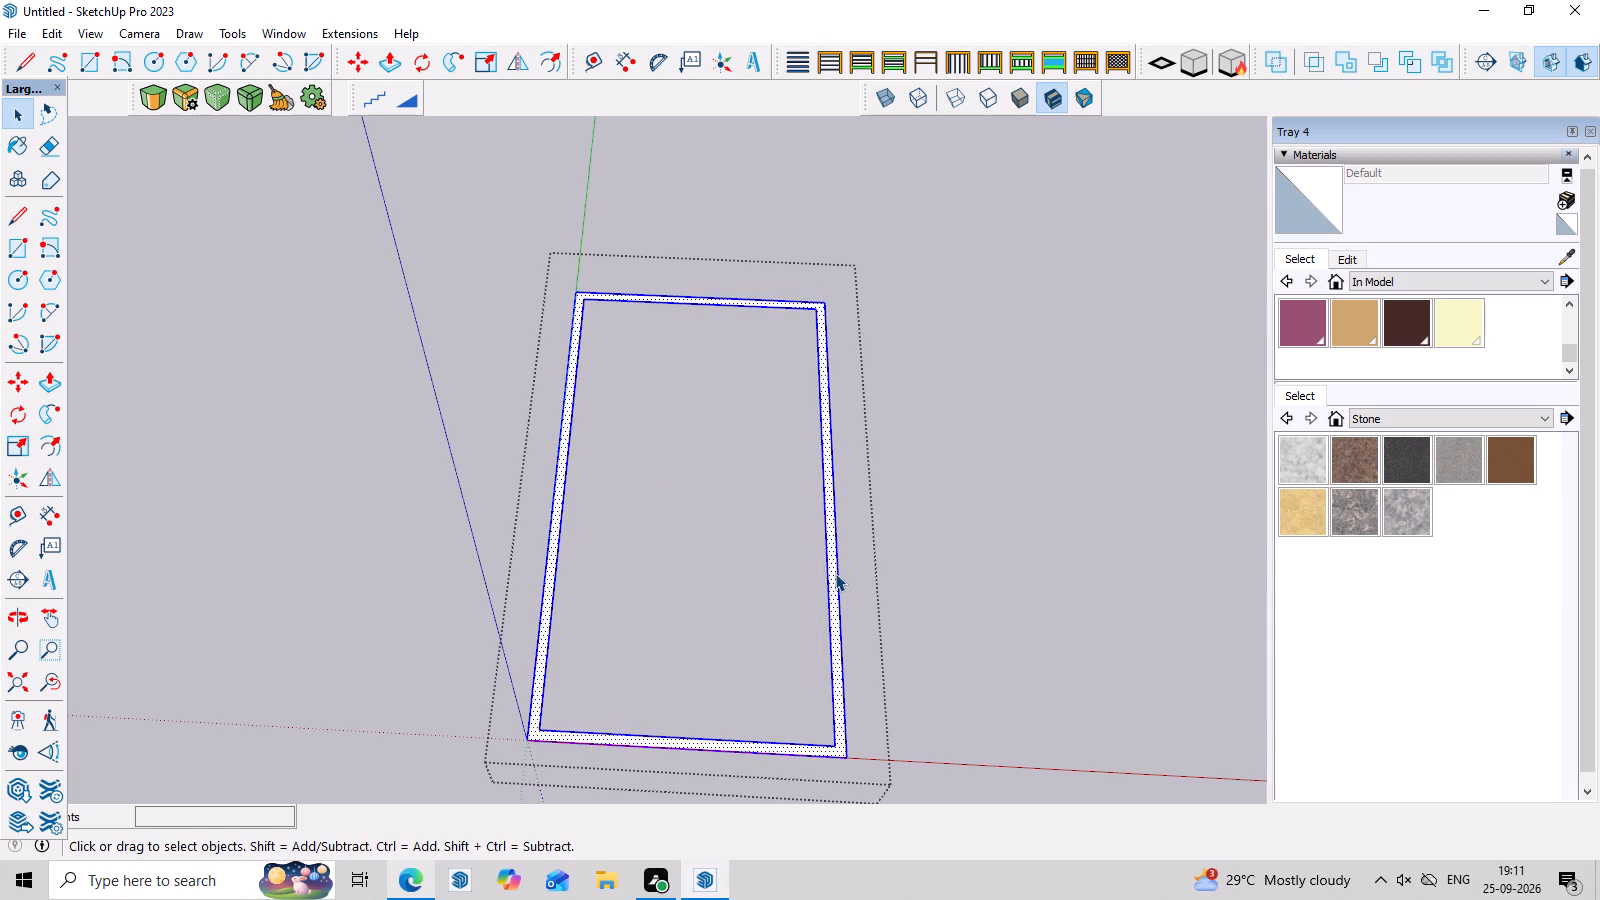
{"action": "key", "text": "p"}
{"action": "left_click", "coordinate": [835, 573]}
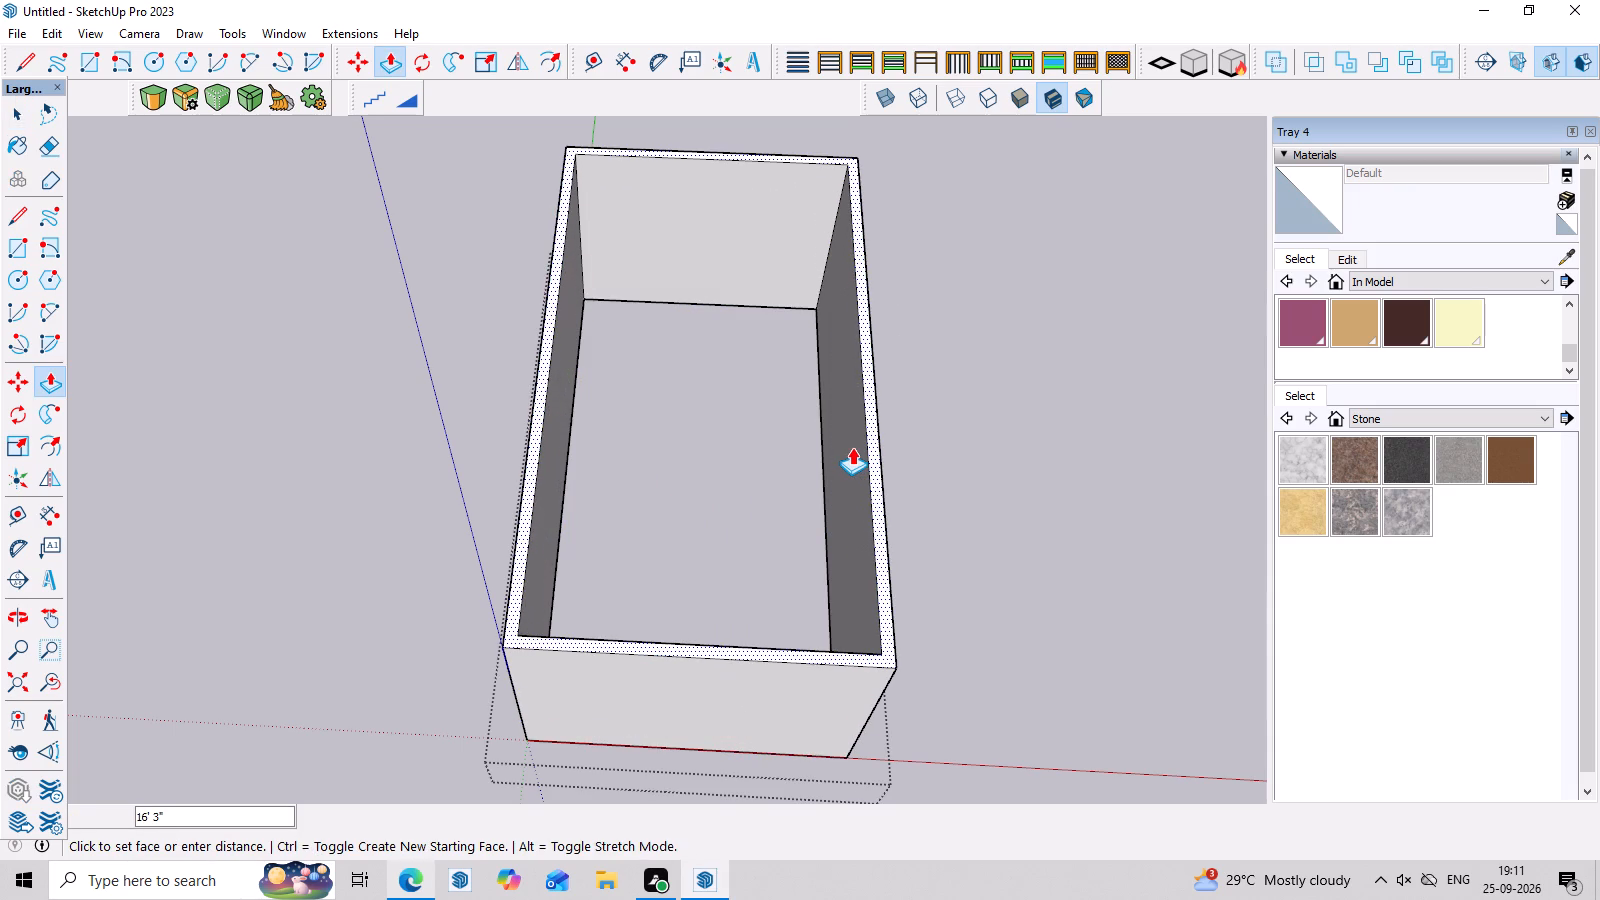
{"action": "key", "text": "1"}
{"action": "key", "text": "0"}
{"action": "key", "text": "apostrophe"}
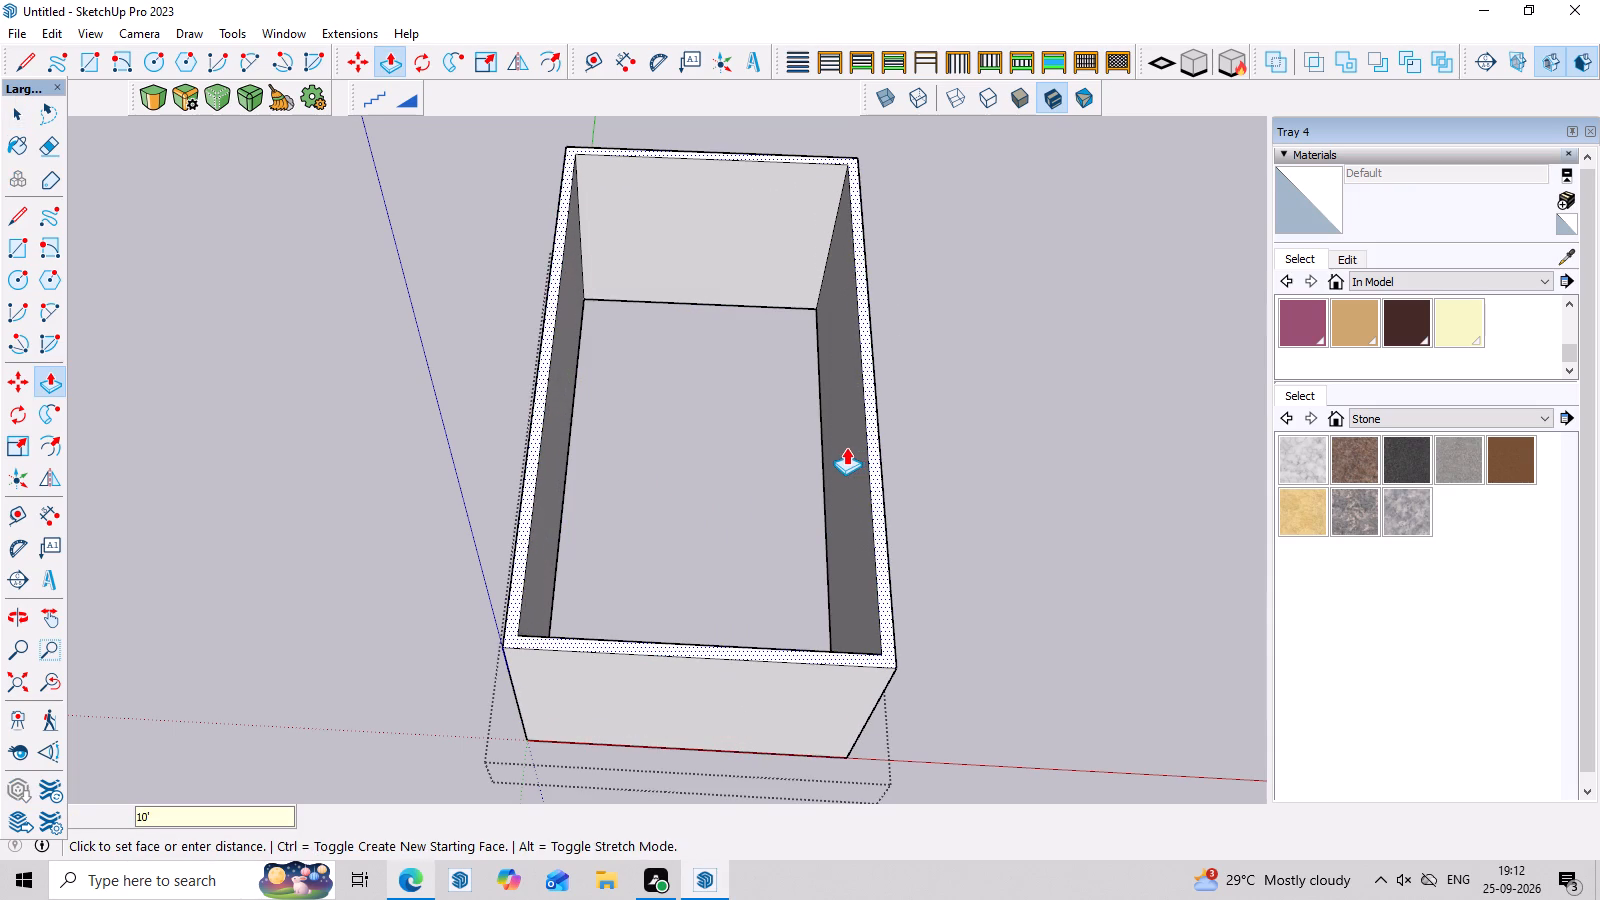
{"action": "key", "text": "Return"}
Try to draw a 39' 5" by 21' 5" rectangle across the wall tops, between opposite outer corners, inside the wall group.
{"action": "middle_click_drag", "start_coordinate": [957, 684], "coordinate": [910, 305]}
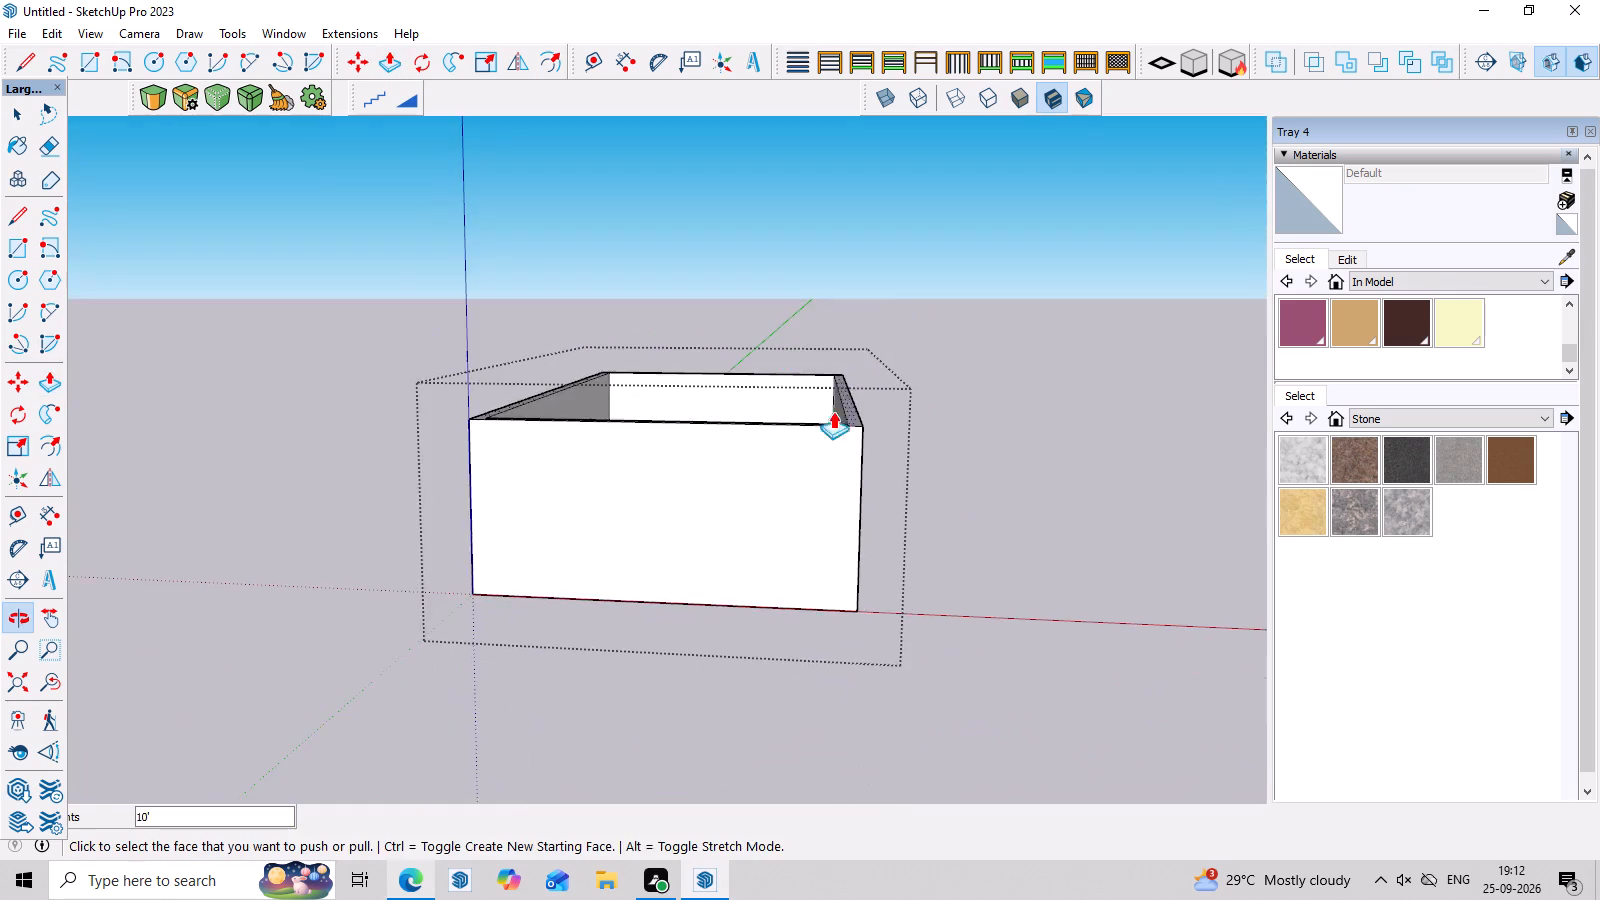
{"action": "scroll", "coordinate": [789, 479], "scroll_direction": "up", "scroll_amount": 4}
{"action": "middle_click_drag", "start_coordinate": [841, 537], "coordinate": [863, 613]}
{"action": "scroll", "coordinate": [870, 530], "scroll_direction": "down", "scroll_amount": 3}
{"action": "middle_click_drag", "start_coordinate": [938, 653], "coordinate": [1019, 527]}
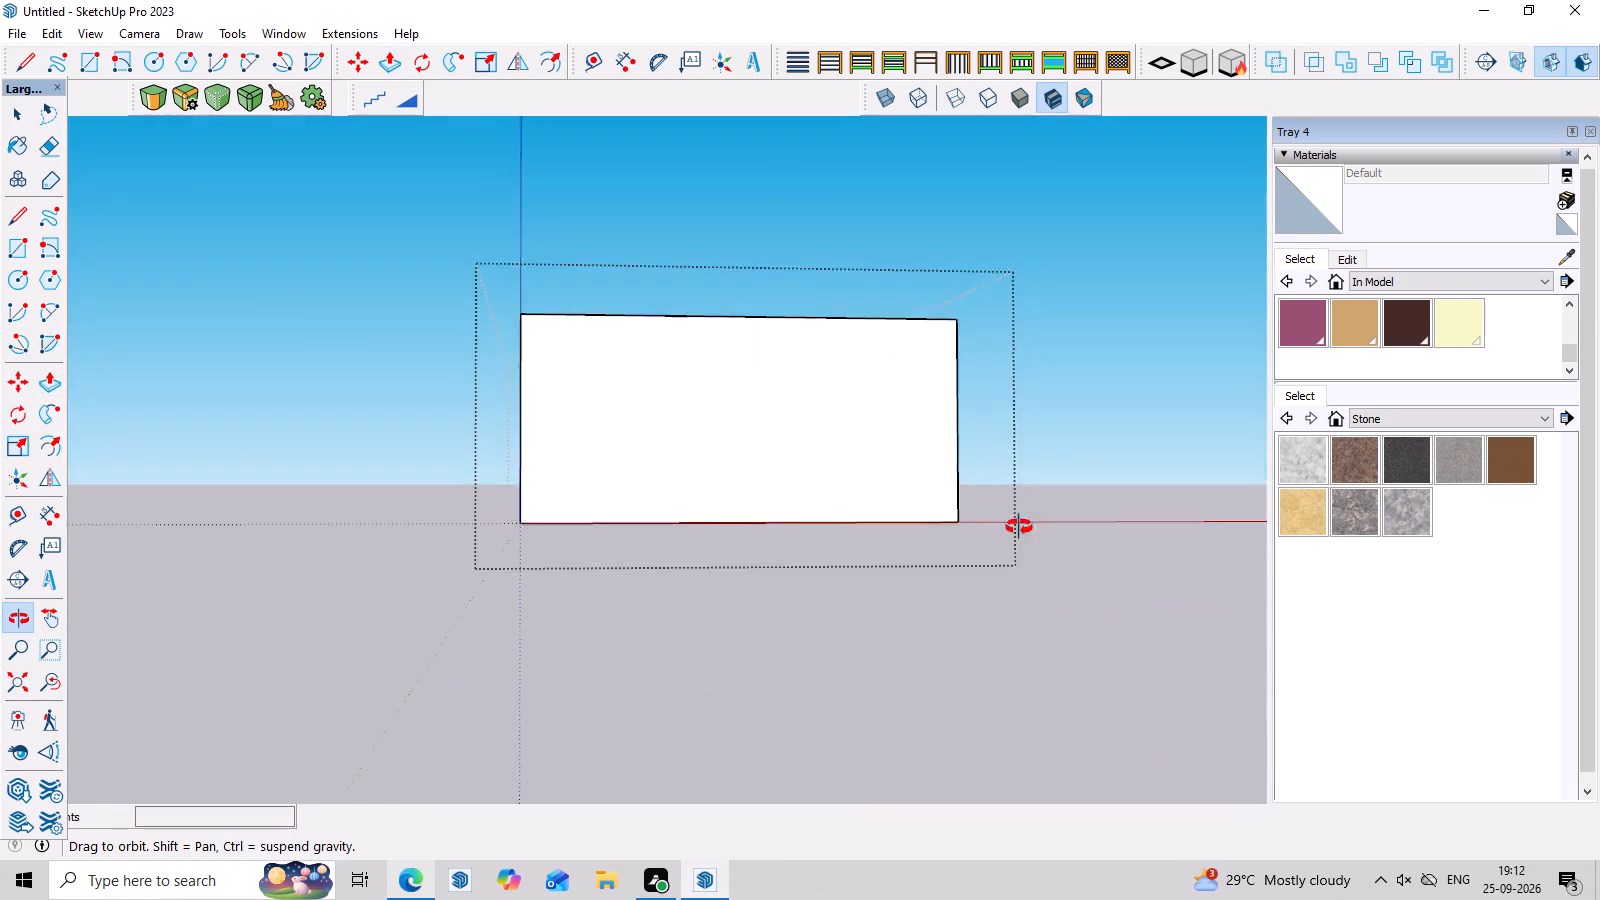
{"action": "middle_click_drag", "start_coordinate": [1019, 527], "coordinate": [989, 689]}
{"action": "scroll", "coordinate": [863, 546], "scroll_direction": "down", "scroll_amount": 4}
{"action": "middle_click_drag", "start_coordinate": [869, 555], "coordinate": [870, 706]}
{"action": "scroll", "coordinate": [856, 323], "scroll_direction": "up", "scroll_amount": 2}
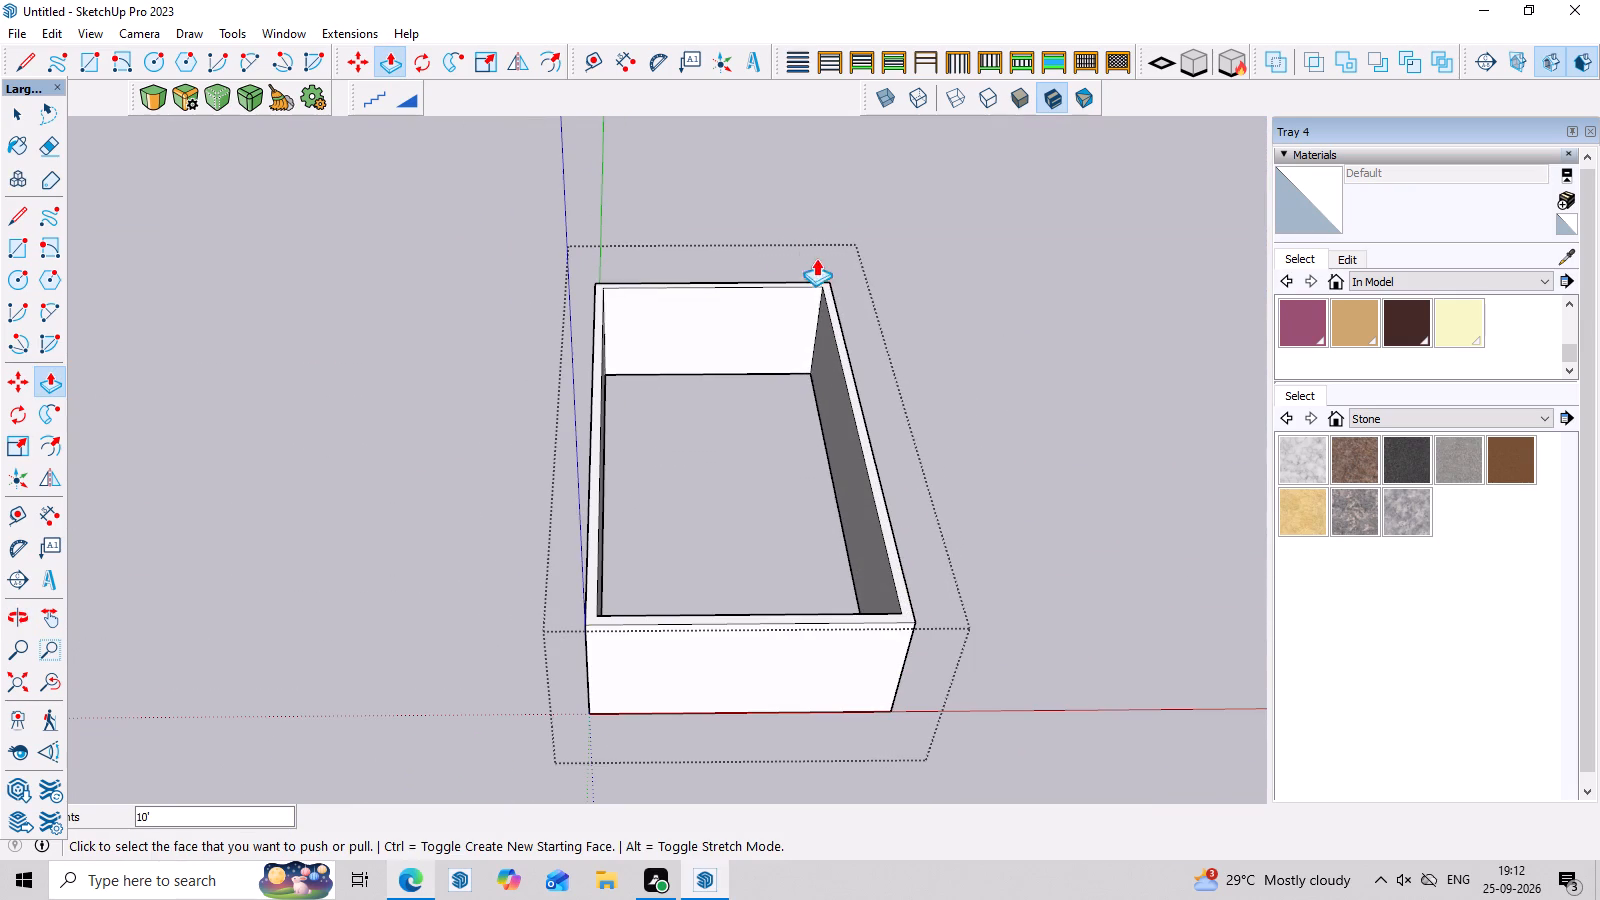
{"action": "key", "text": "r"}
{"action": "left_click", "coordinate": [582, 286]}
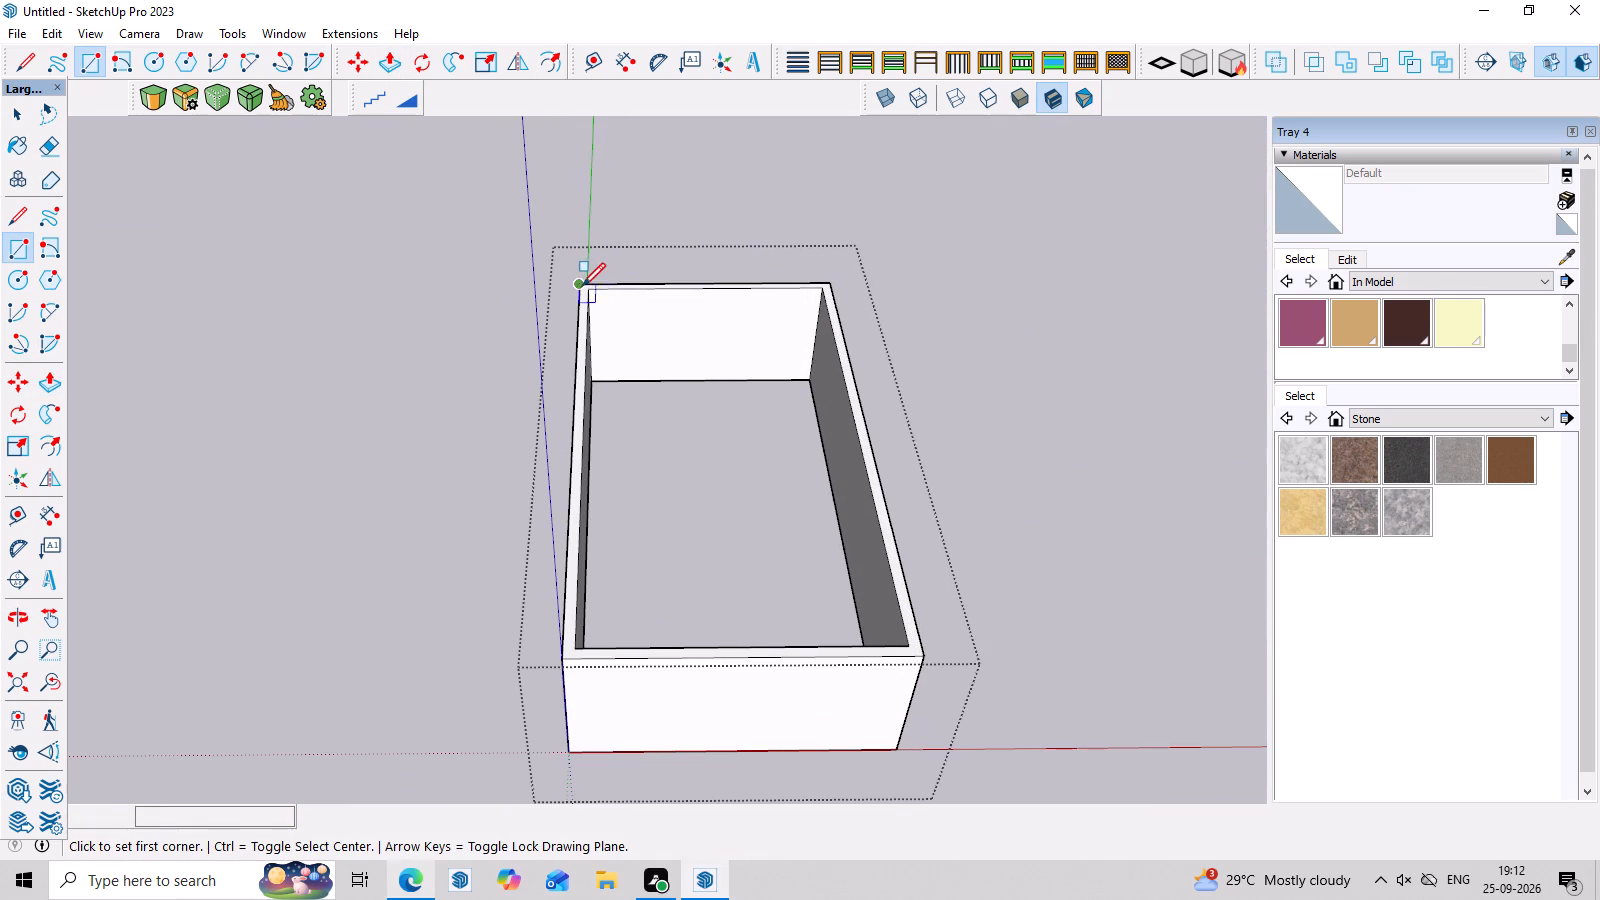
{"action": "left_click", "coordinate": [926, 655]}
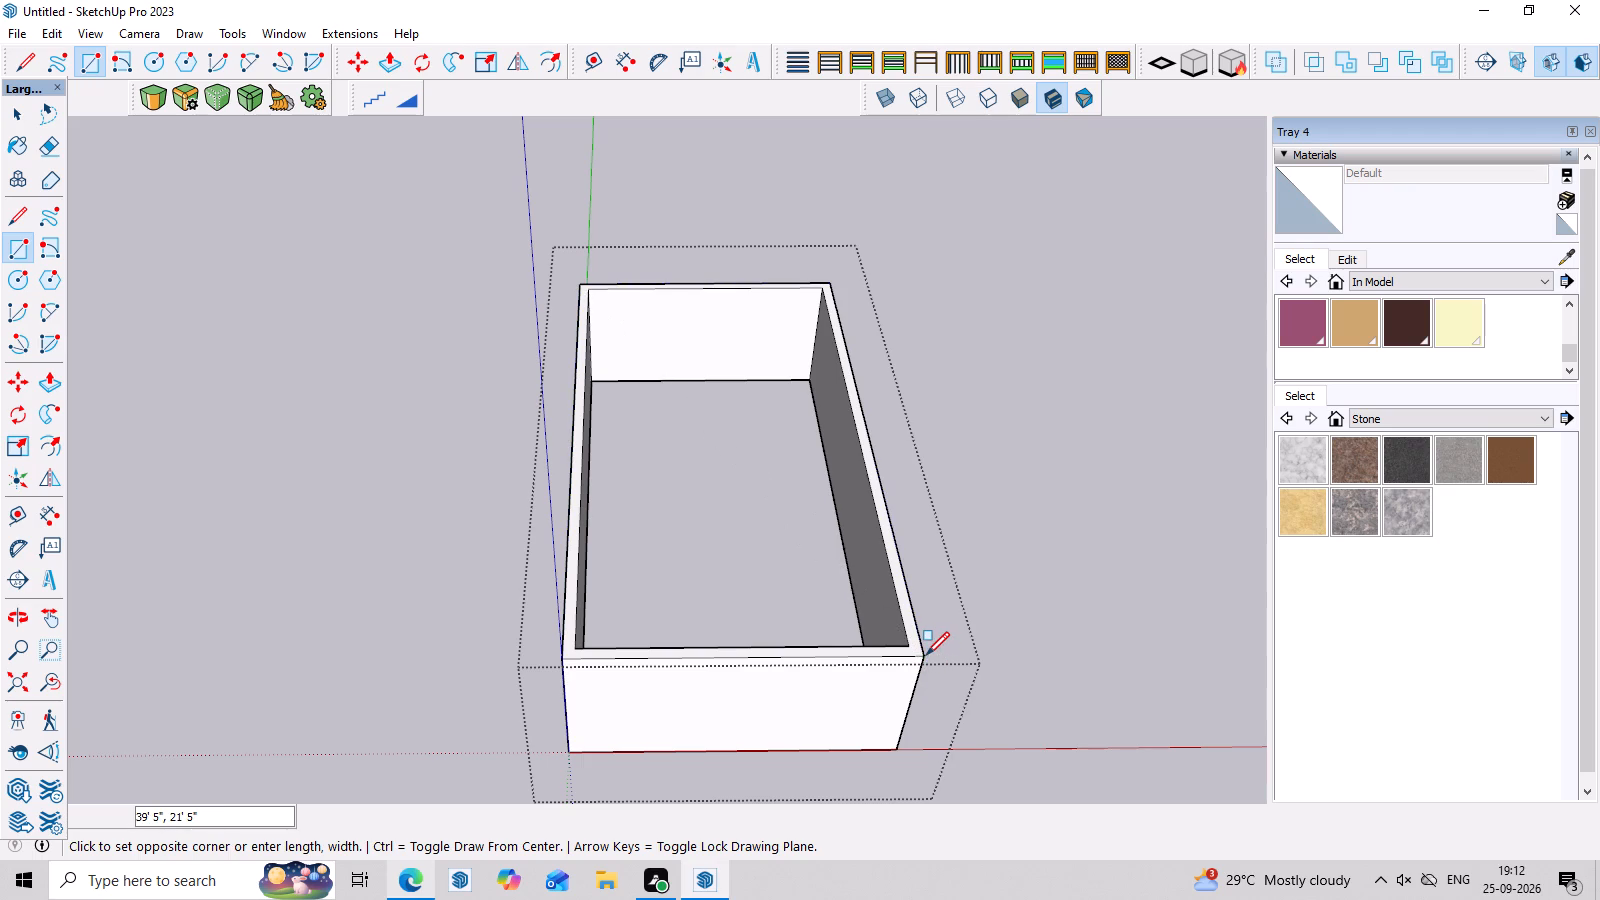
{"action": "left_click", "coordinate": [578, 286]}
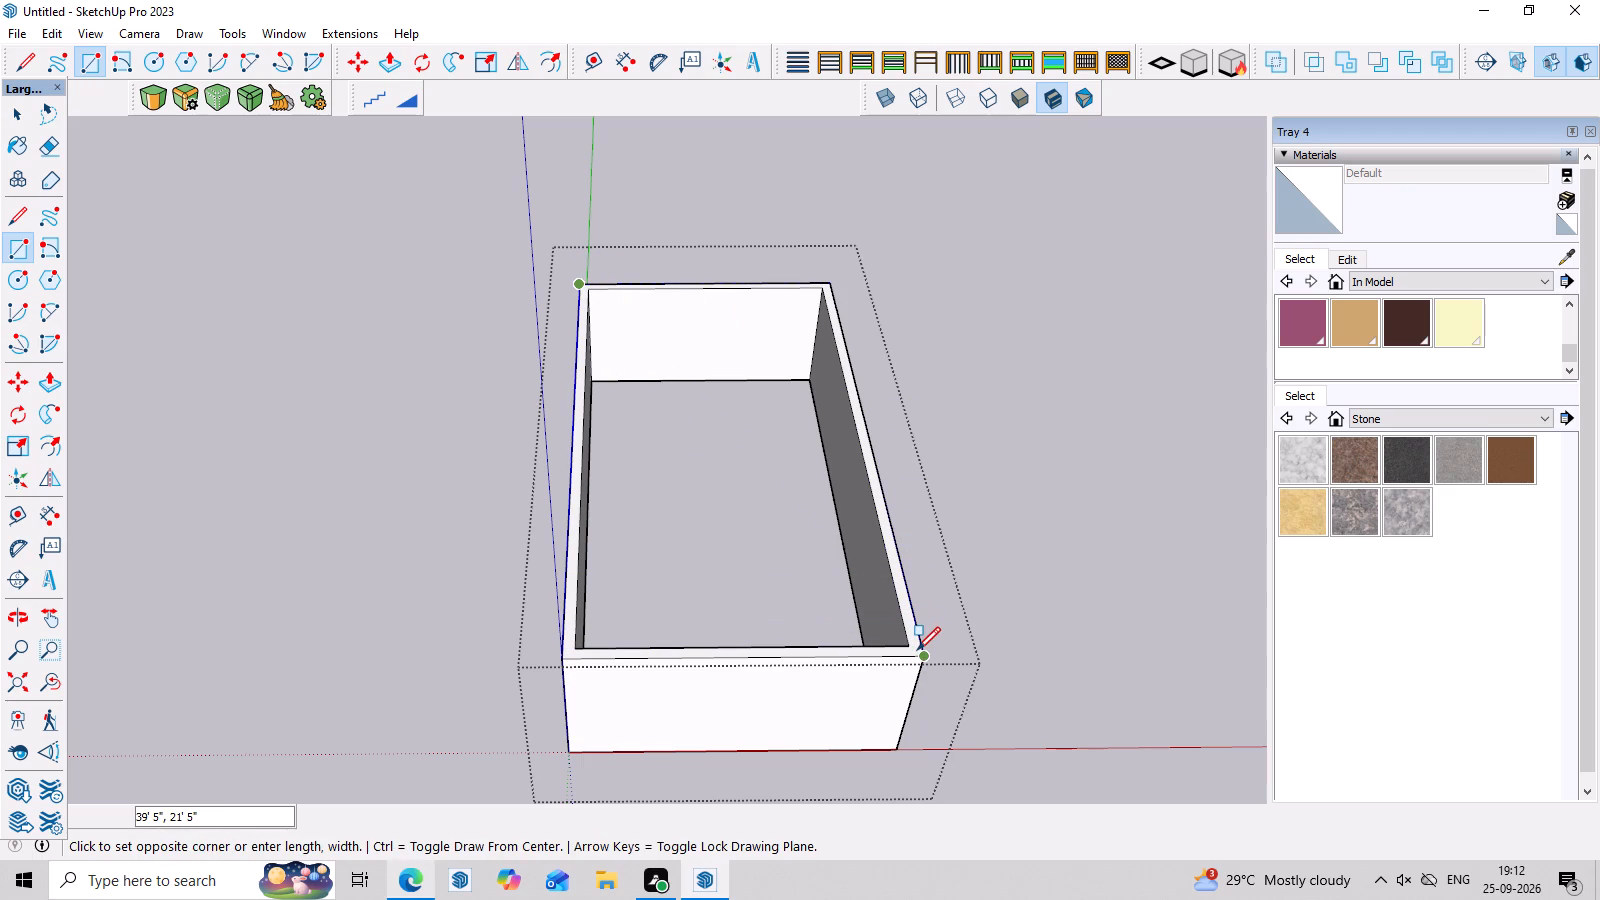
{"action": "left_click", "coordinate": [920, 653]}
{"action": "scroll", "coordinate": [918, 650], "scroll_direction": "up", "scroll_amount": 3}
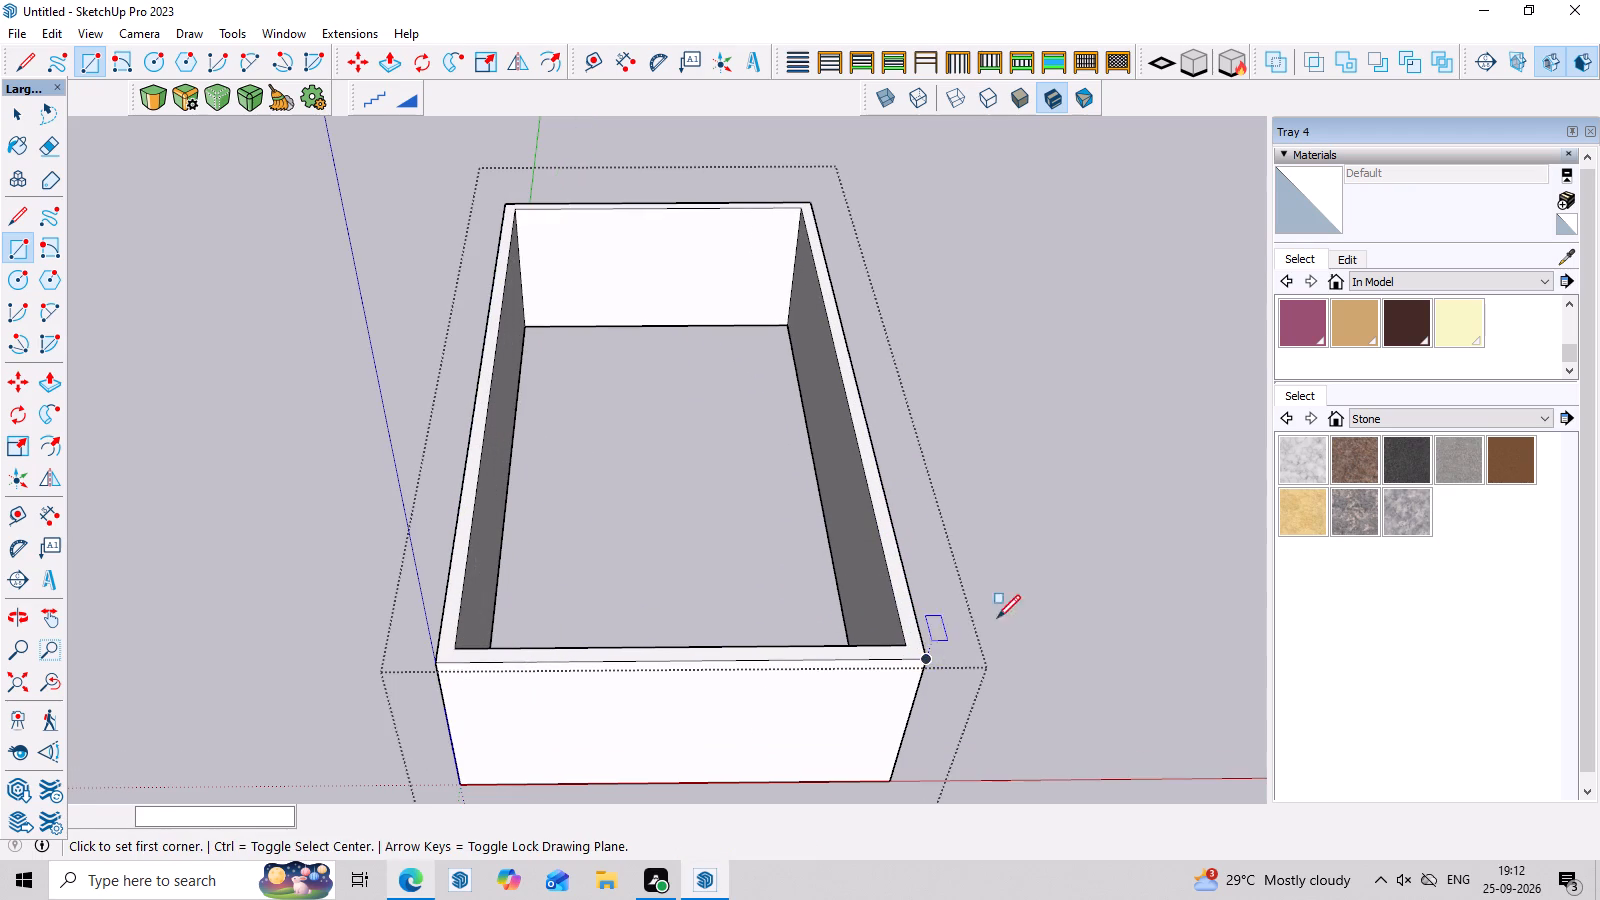
Close the wall group.
{"action": "key", "text": "space"}
{"action": "double_click", "coordinate": [1035, 558]}
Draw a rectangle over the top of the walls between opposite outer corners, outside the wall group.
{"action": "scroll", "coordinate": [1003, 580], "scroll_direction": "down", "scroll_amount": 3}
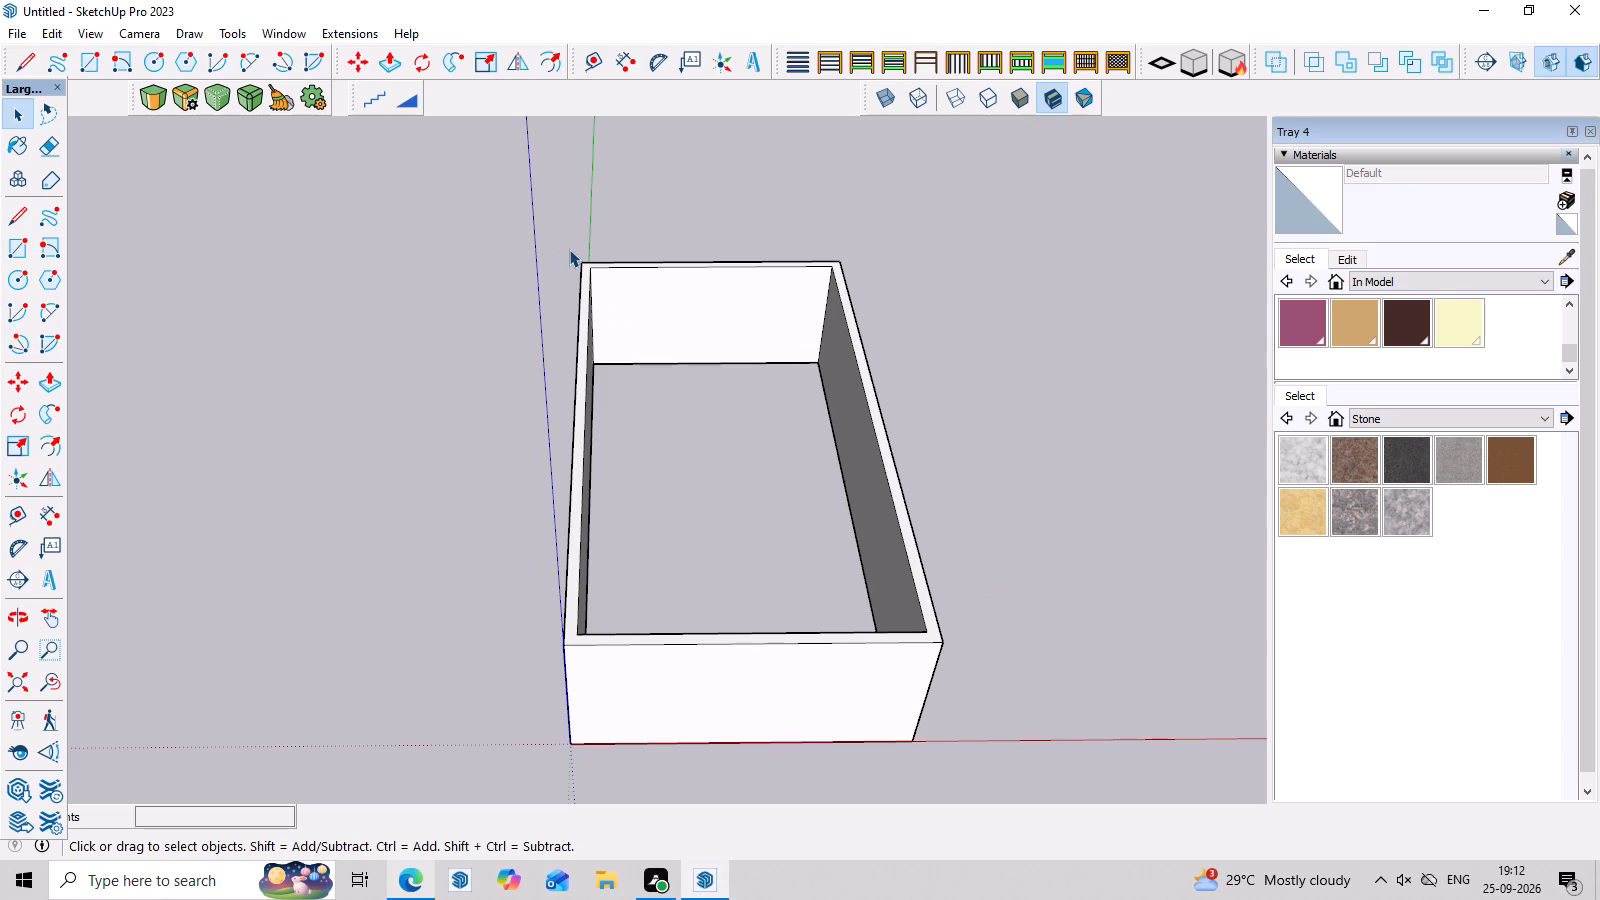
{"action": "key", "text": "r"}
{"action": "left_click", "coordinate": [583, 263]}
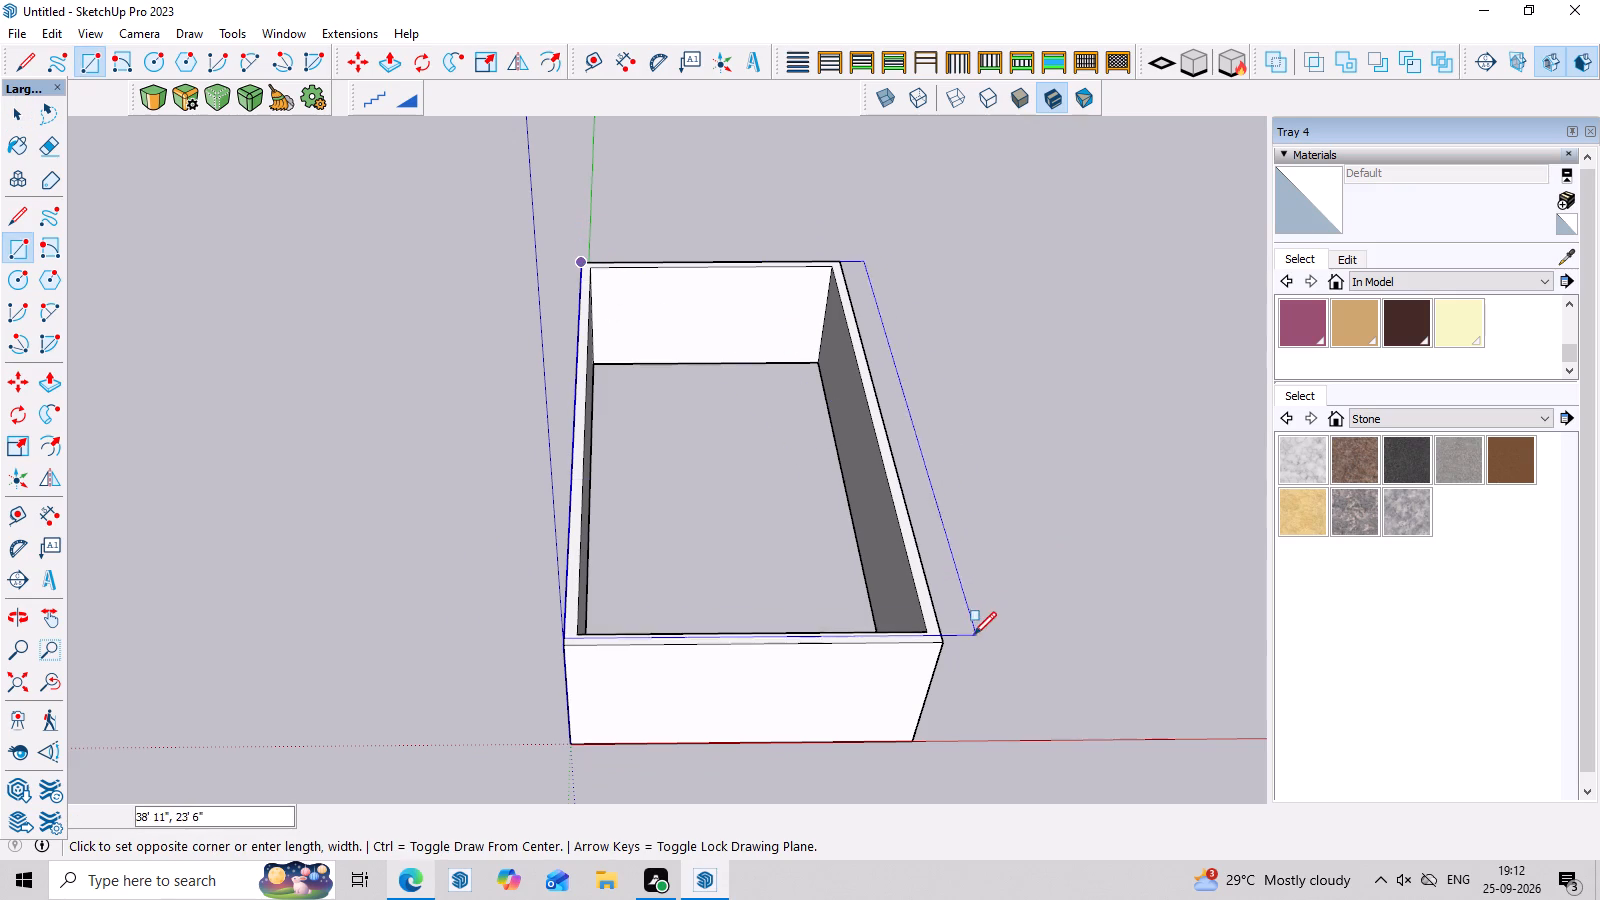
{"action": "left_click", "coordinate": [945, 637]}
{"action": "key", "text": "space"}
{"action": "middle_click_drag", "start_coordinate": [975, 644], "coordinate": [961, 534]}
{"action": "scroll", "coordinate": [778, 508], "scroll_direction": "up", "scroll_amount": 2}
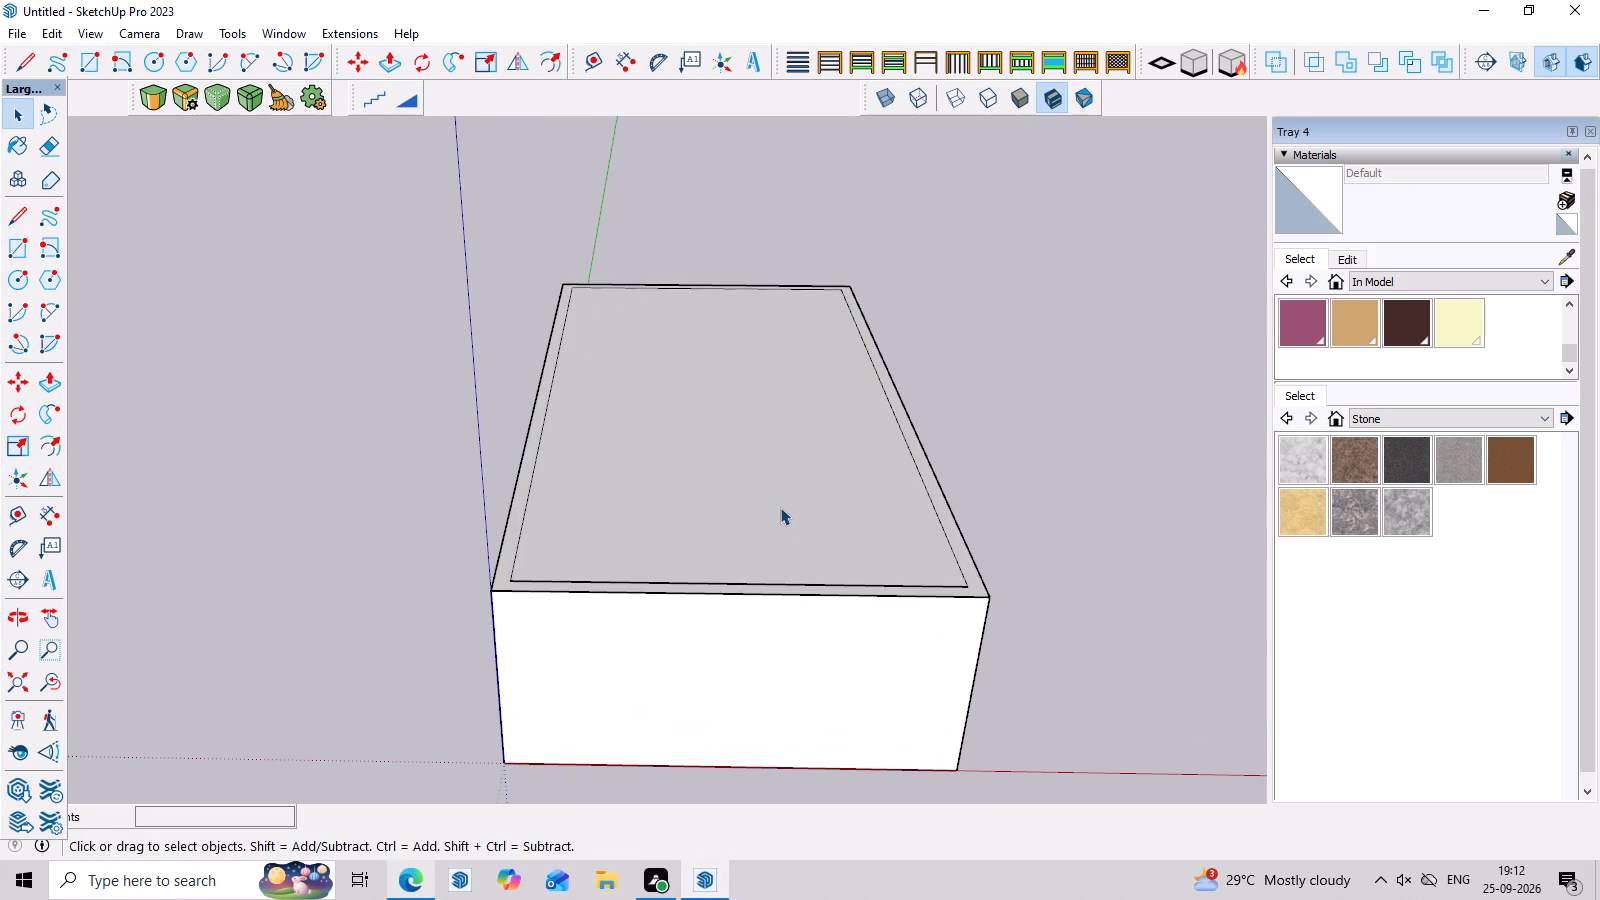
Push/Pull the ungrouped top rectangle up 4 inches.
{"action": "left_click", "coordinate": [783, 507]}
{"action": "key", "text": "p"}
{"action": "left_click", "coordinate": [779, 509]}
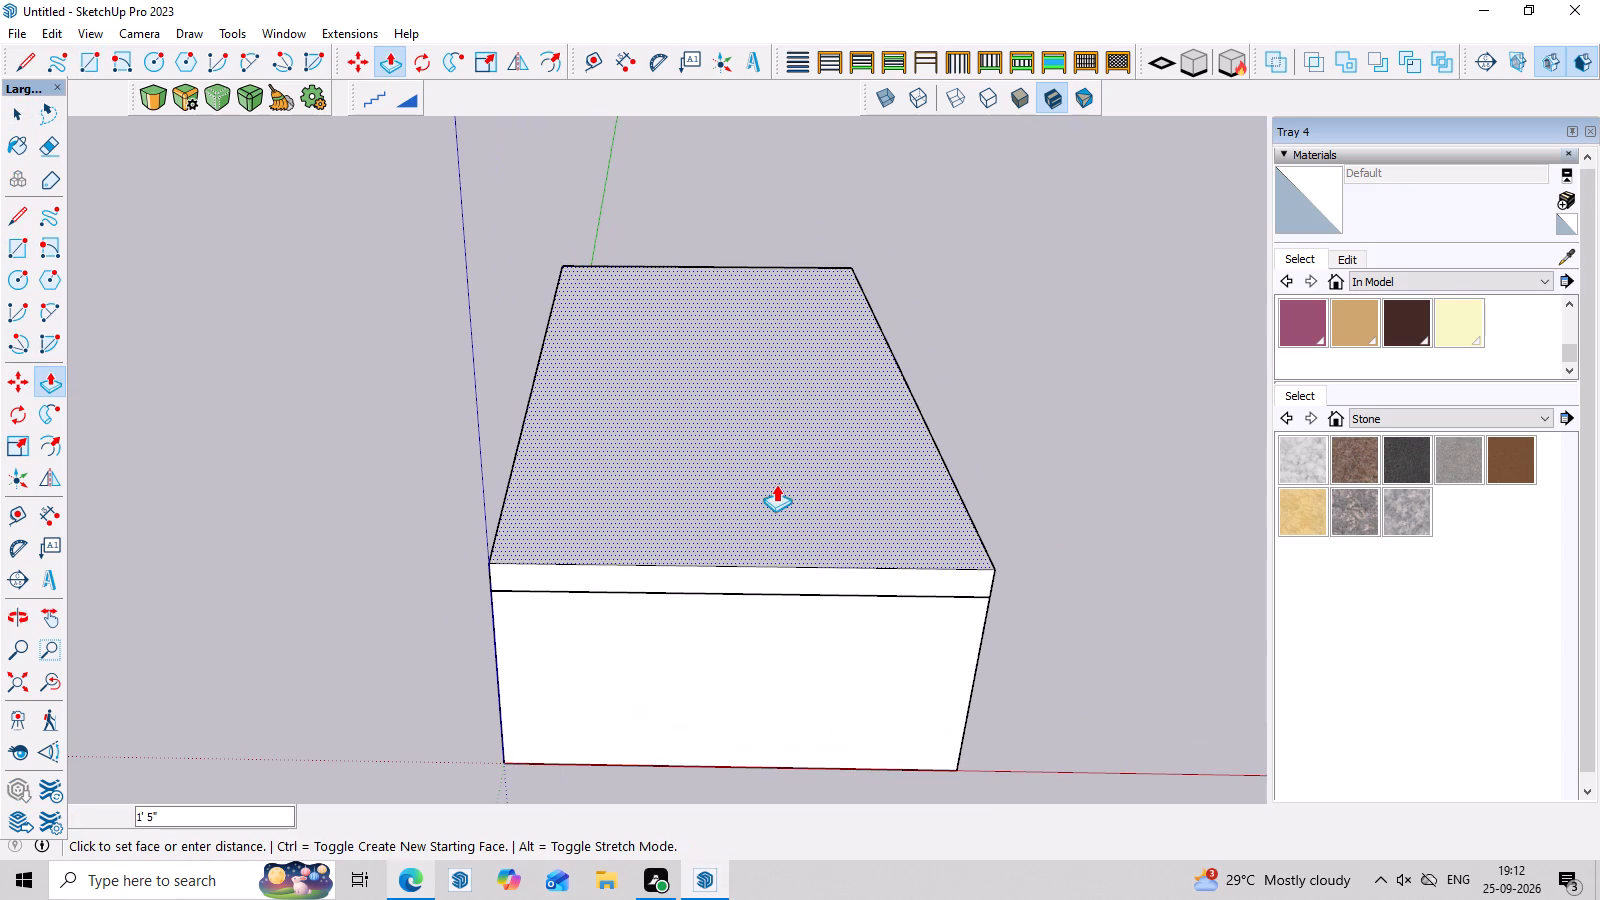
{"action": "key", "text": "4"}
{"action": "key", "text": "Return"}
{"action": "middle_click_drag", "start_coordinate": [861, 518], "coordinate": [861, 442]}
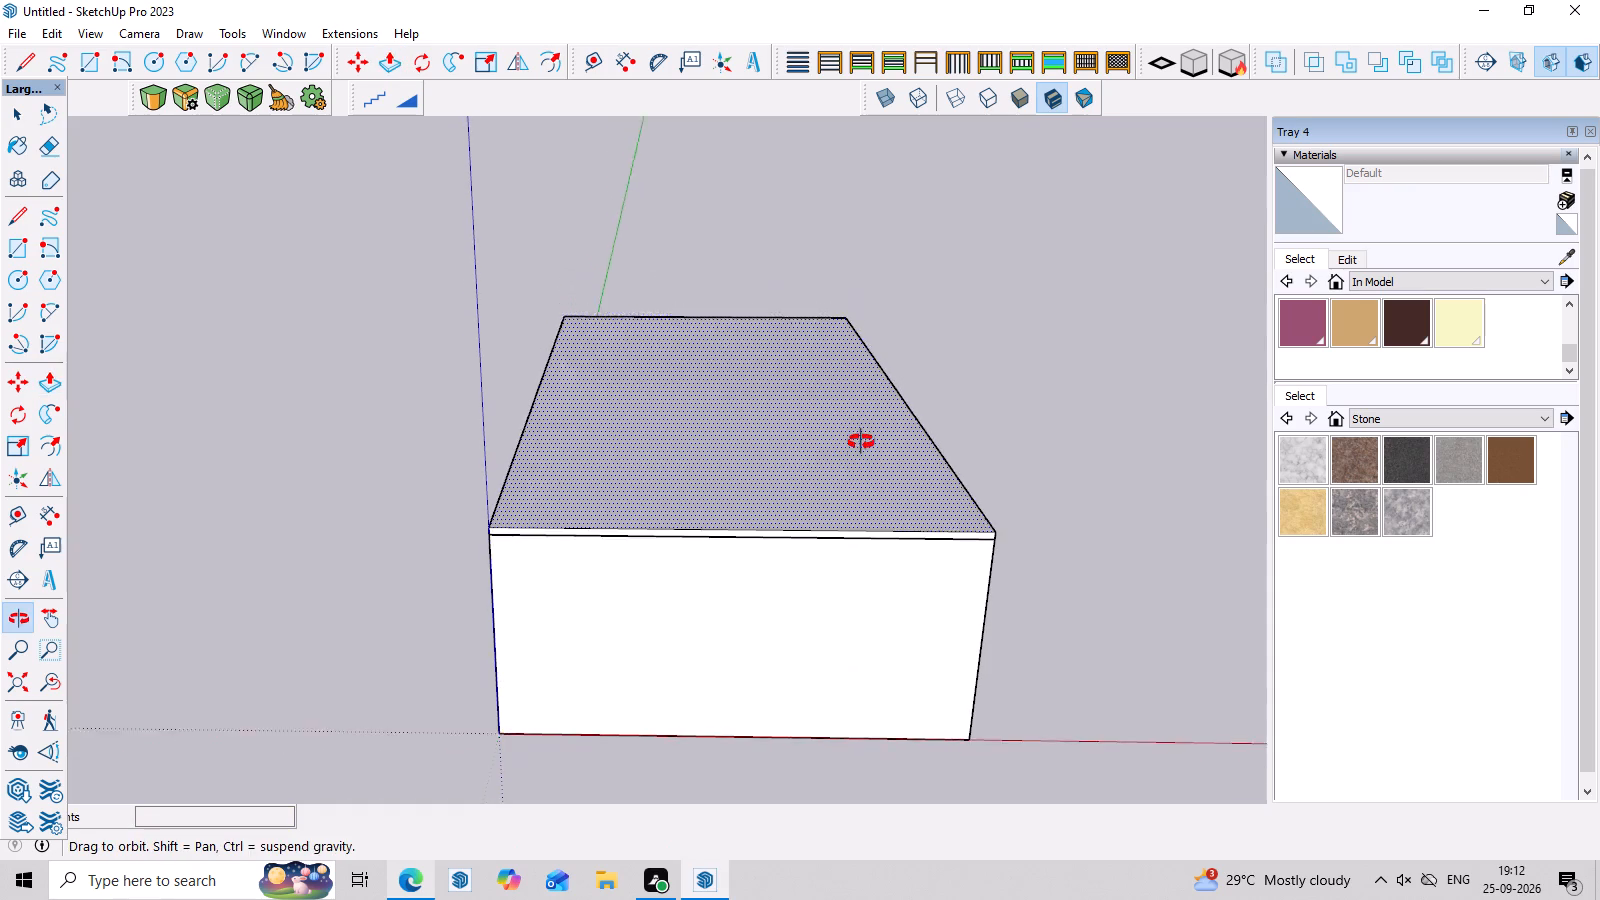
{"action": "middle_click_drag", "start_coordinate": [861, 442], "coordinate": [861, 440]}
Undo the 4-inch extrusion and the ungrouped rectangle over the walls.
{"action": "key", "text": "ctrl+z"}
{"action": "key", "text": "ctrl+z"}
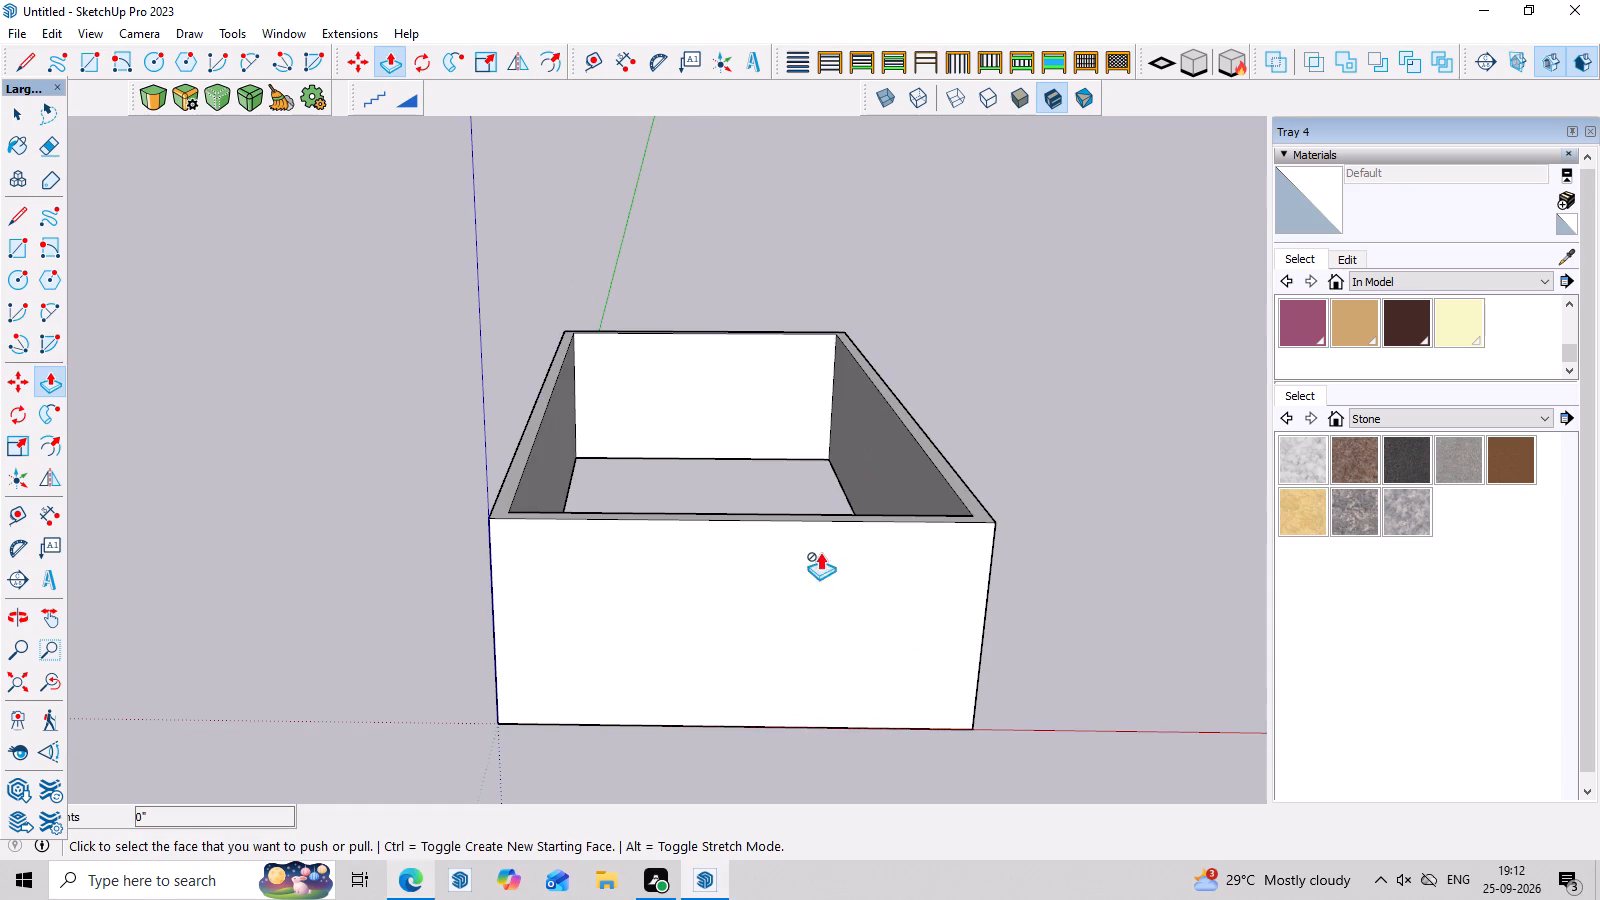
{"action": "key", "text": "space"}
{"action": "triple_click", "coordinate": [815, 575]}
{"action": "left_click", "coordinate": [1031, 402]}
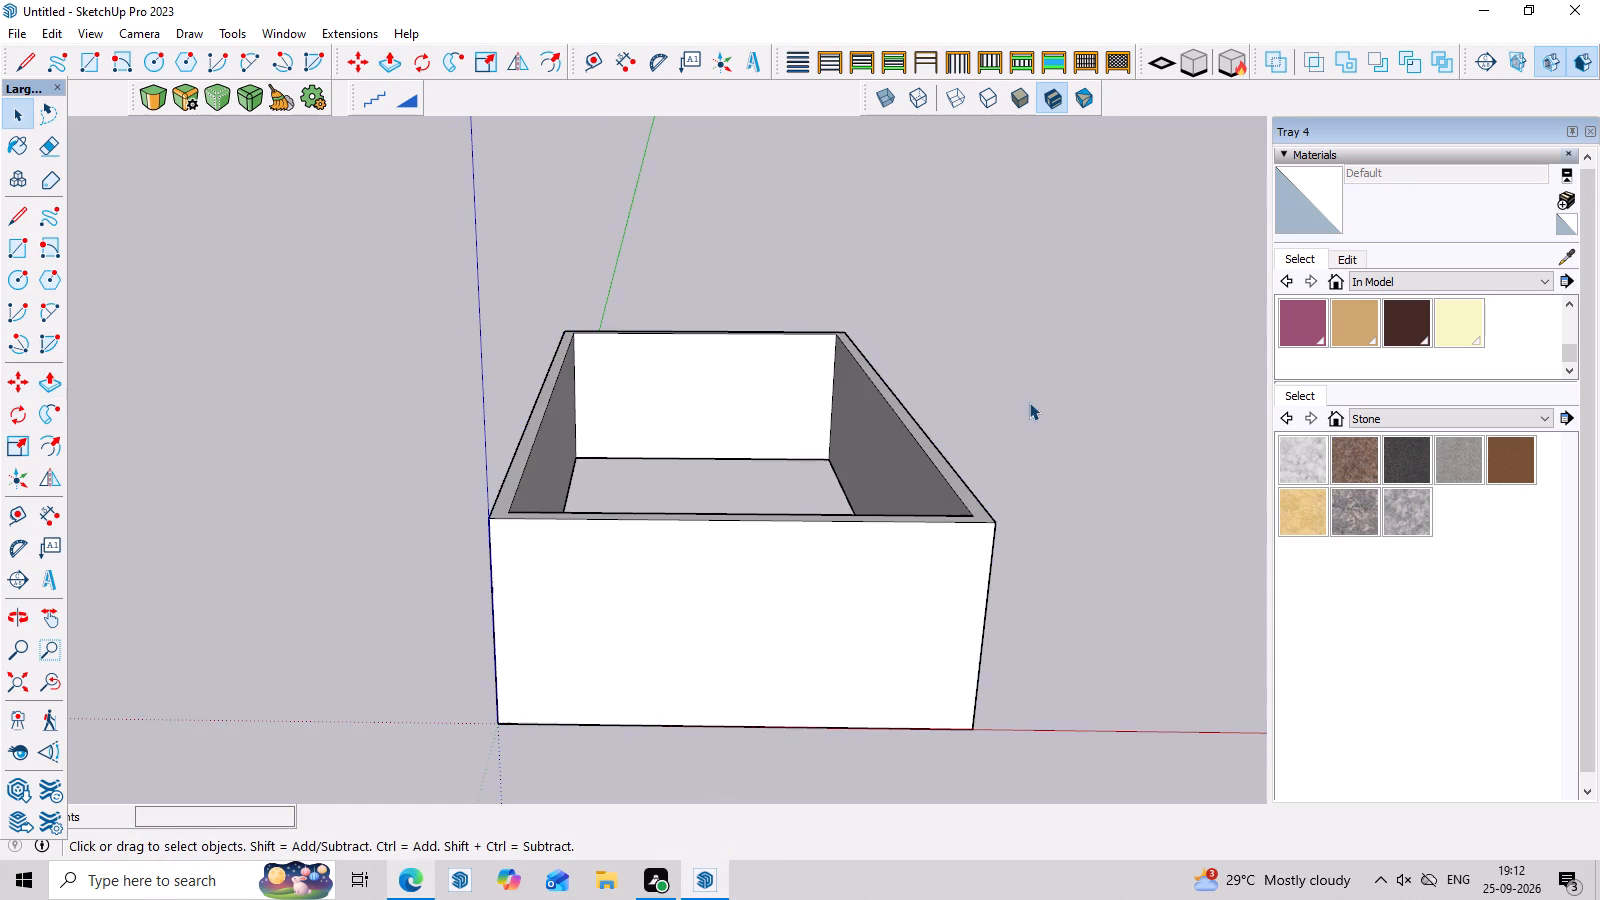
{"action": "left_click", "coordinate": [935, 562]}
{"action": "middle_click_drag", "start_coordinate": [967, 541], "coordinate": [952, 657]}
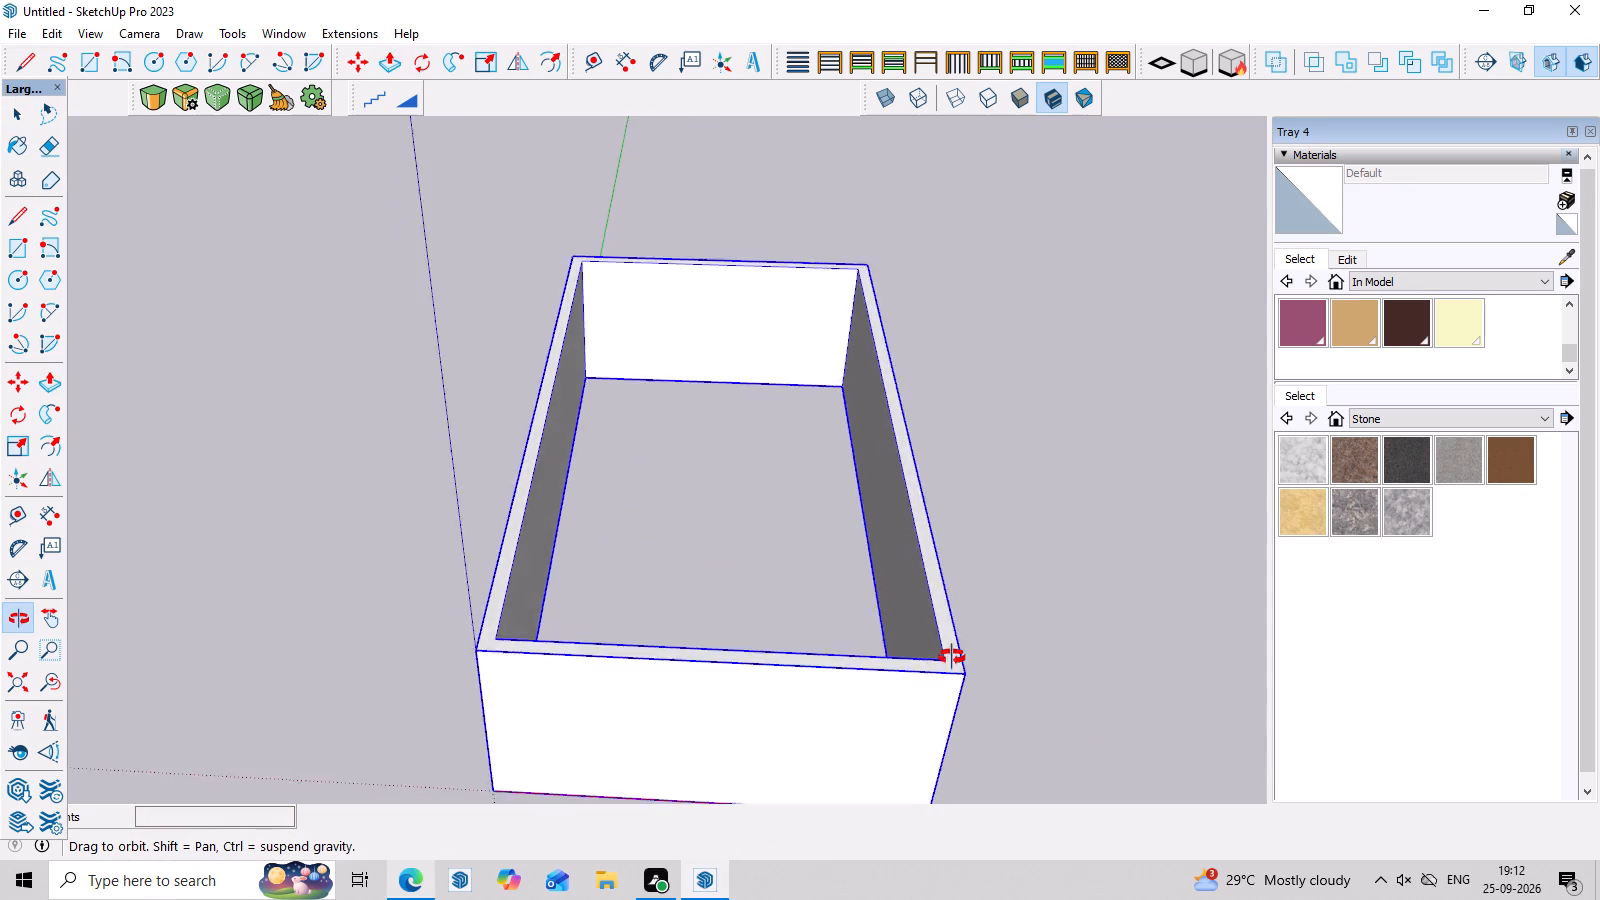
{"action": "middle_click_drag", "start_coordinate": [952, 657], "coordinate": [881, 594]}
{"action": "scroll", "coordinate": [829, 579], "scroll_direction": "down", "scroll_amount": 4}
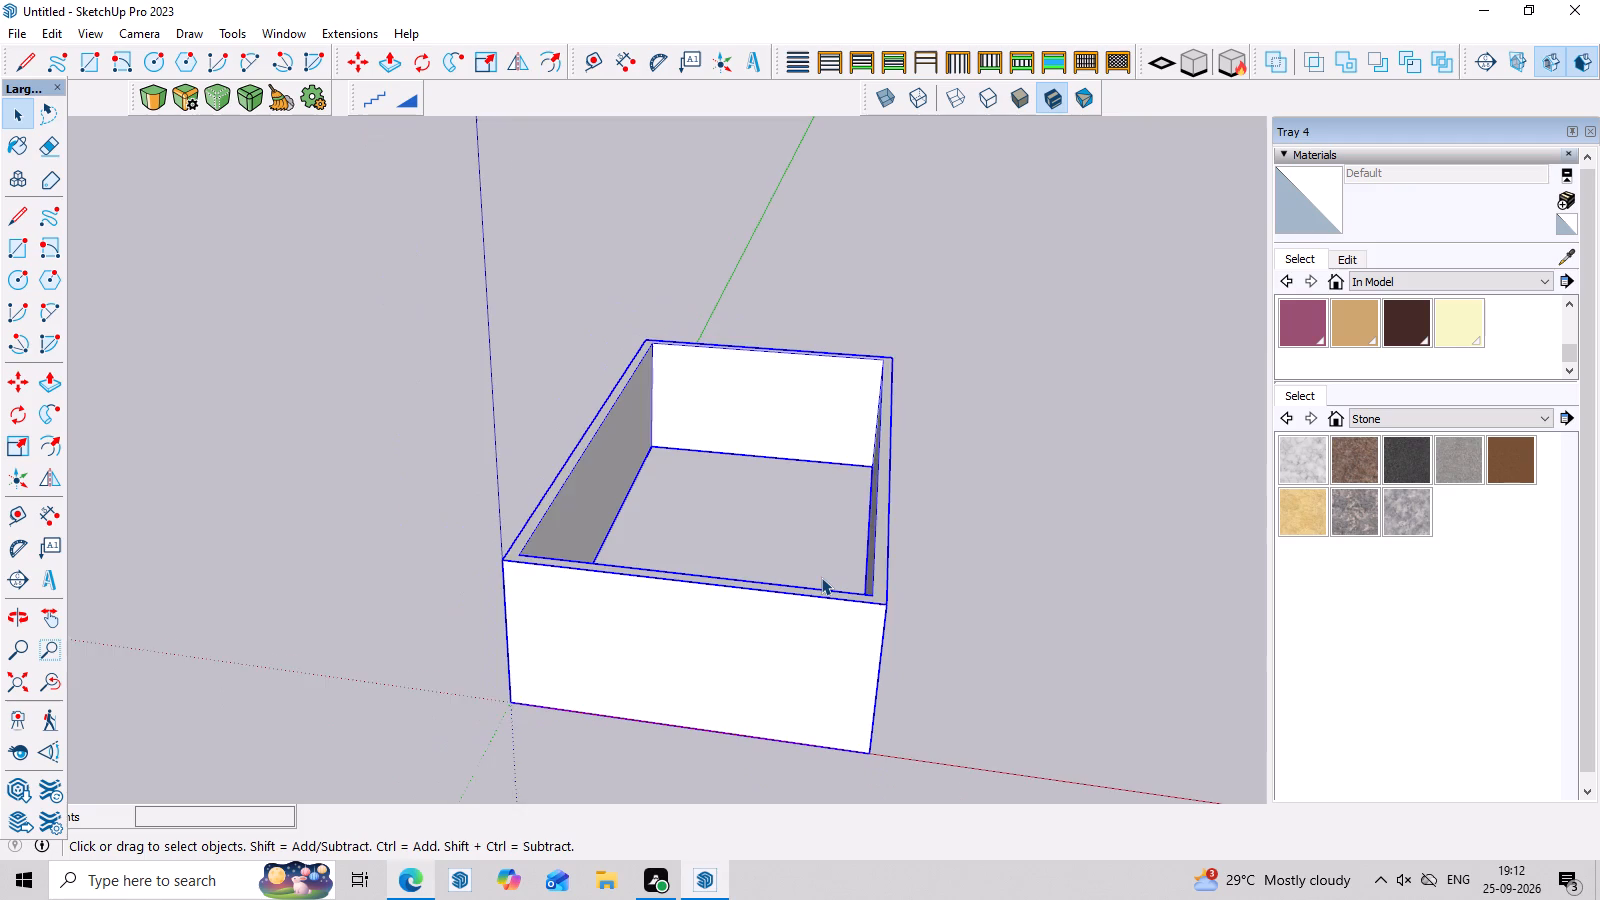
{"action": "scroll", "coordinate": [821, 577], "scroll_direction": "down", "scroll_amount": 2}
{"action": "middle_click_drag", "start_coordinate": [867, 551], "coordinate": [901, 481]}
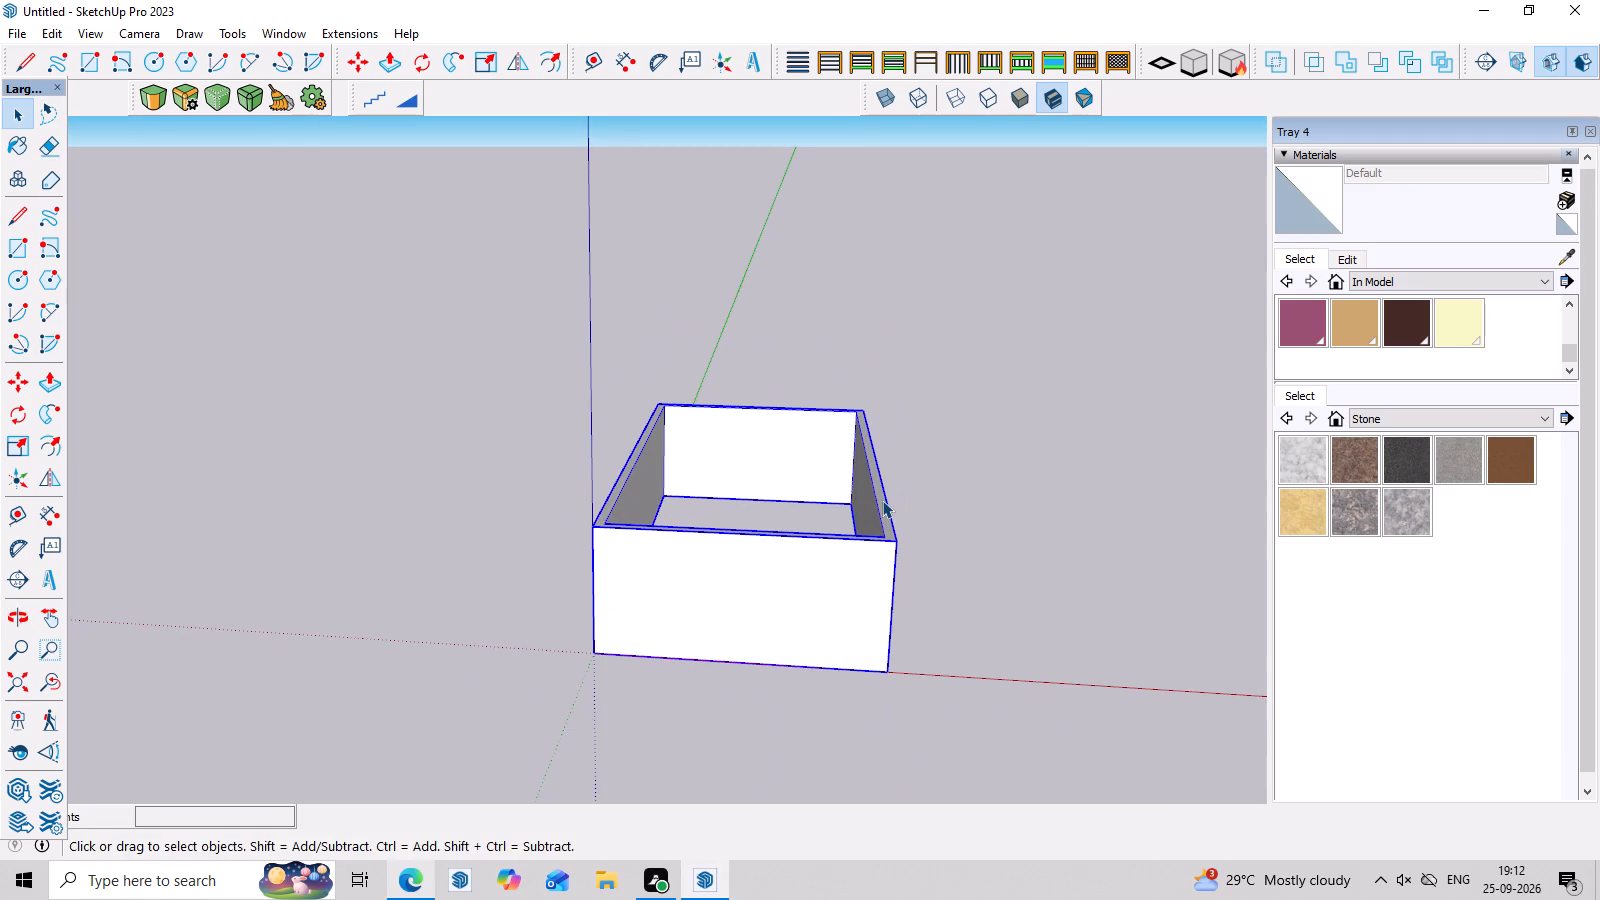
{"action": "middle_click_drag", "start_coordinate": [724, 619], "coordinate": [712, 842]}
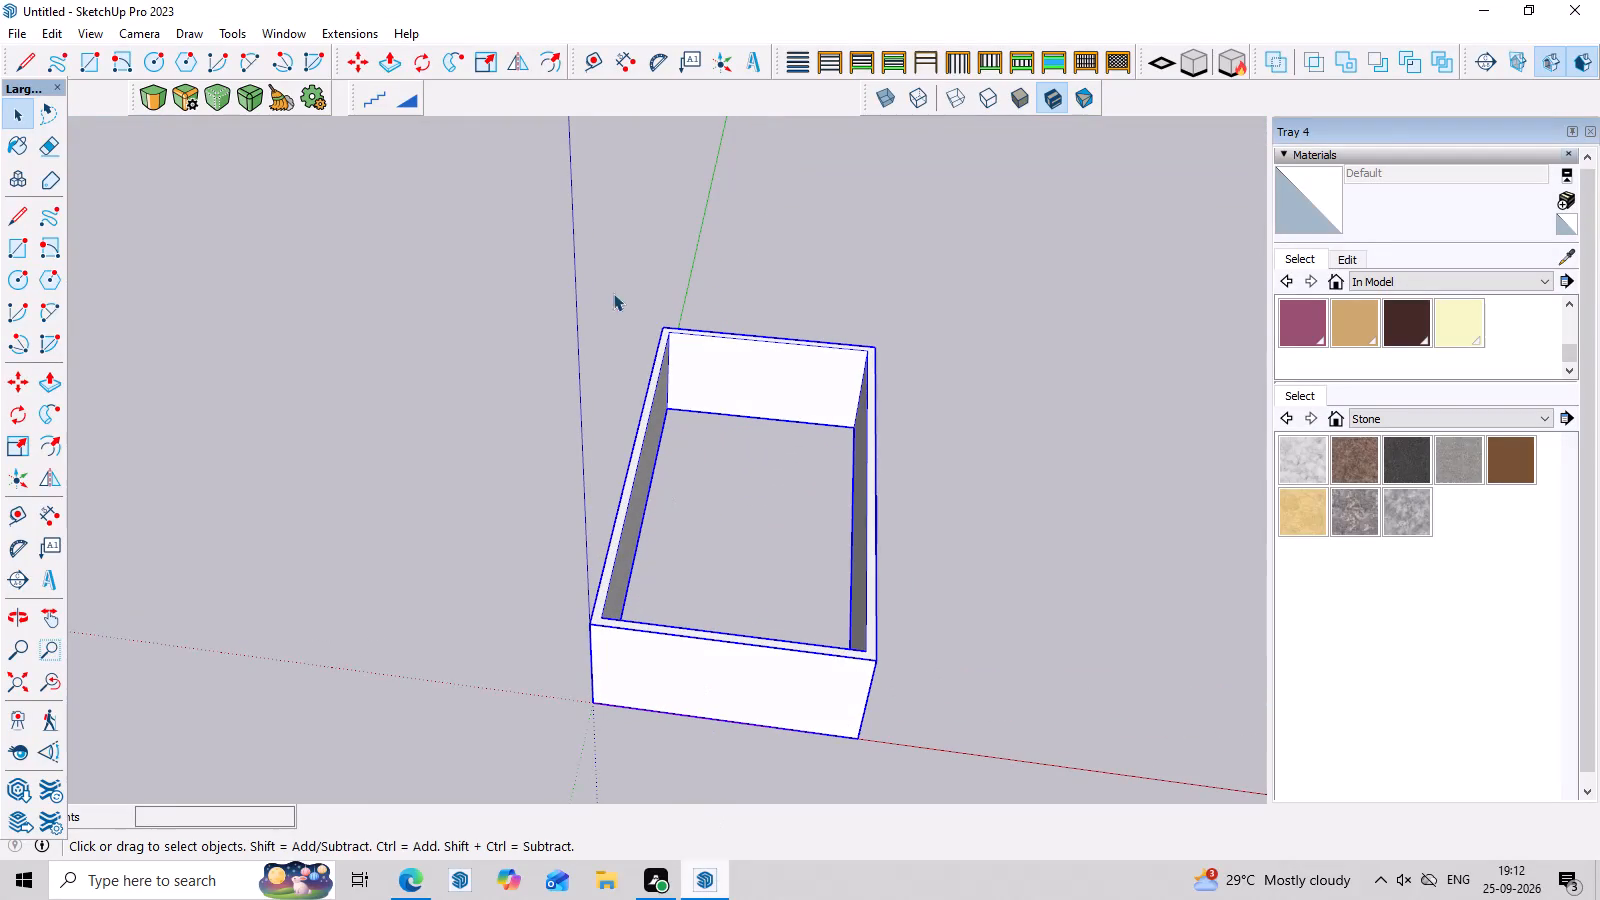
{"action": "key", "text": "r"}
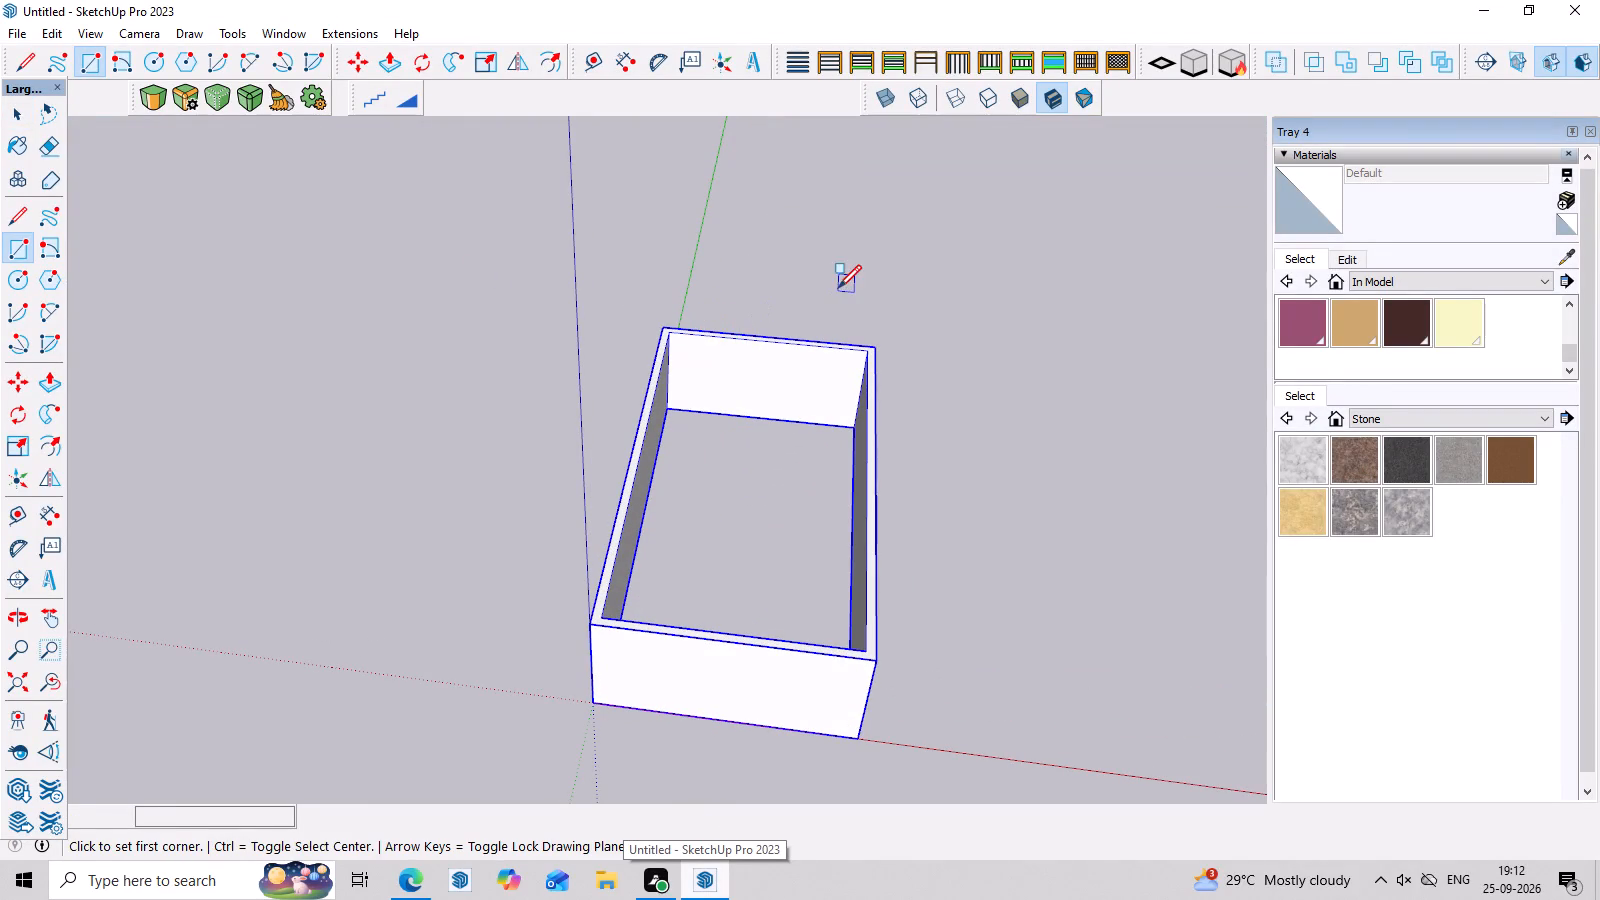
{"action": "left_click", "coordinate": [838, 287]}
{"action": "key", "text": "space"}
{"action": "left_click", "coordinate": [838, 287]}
Draw a 39' 5" by 21' 5" rectangle across the top of the walls and make its face and edges a group.
{"action": "key", "text": "r"}
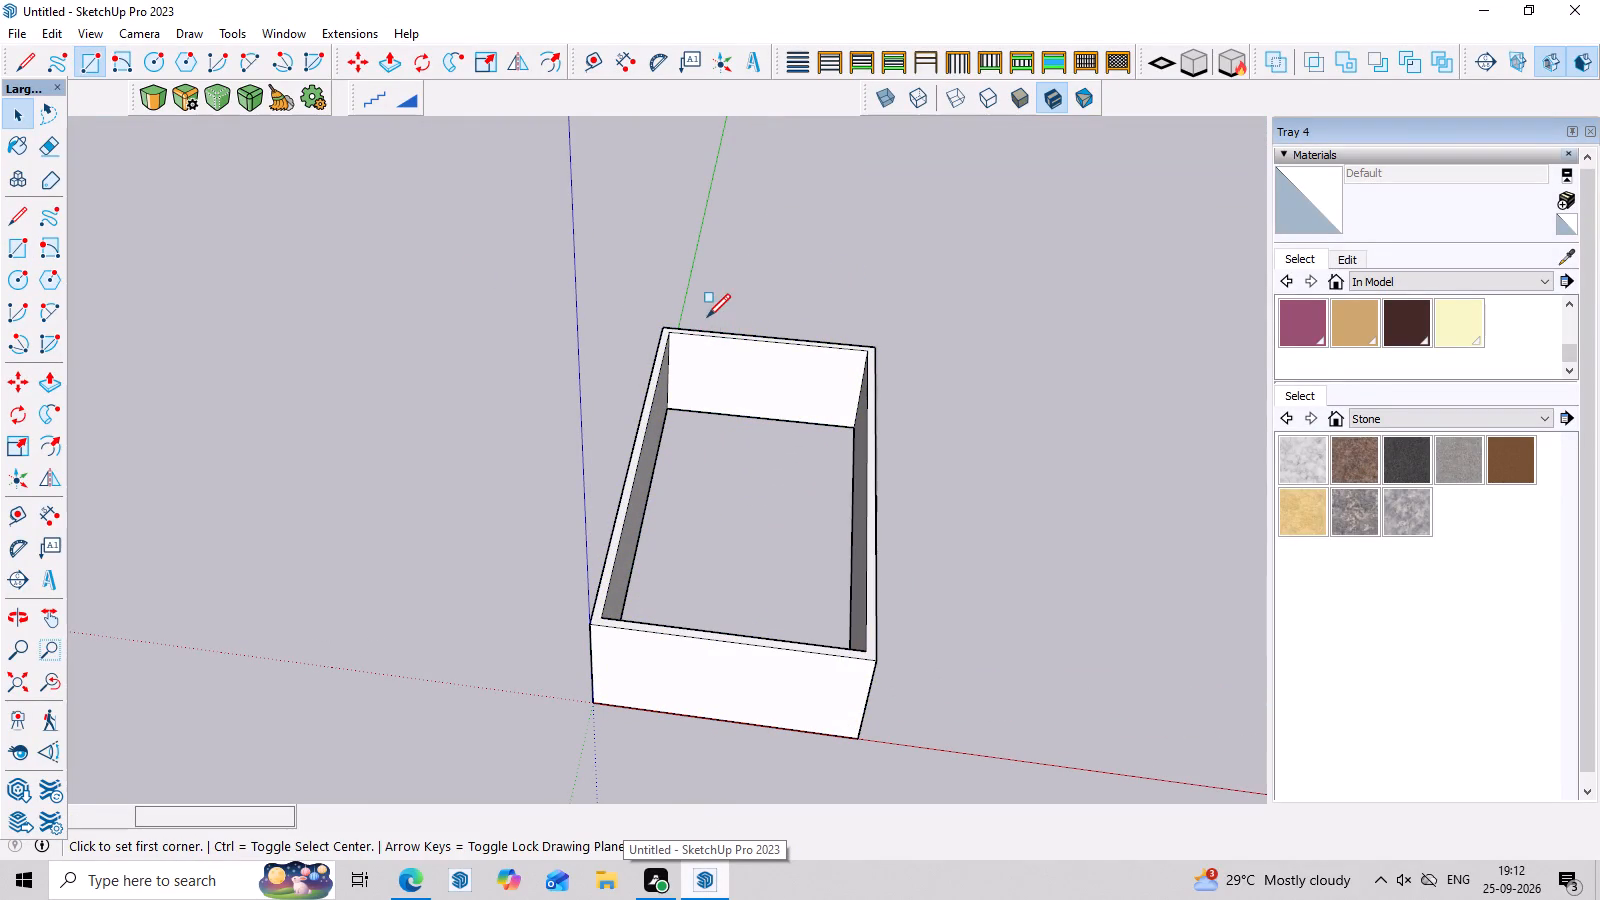
{"action": "left_click", "coordinate": [670, 325]}
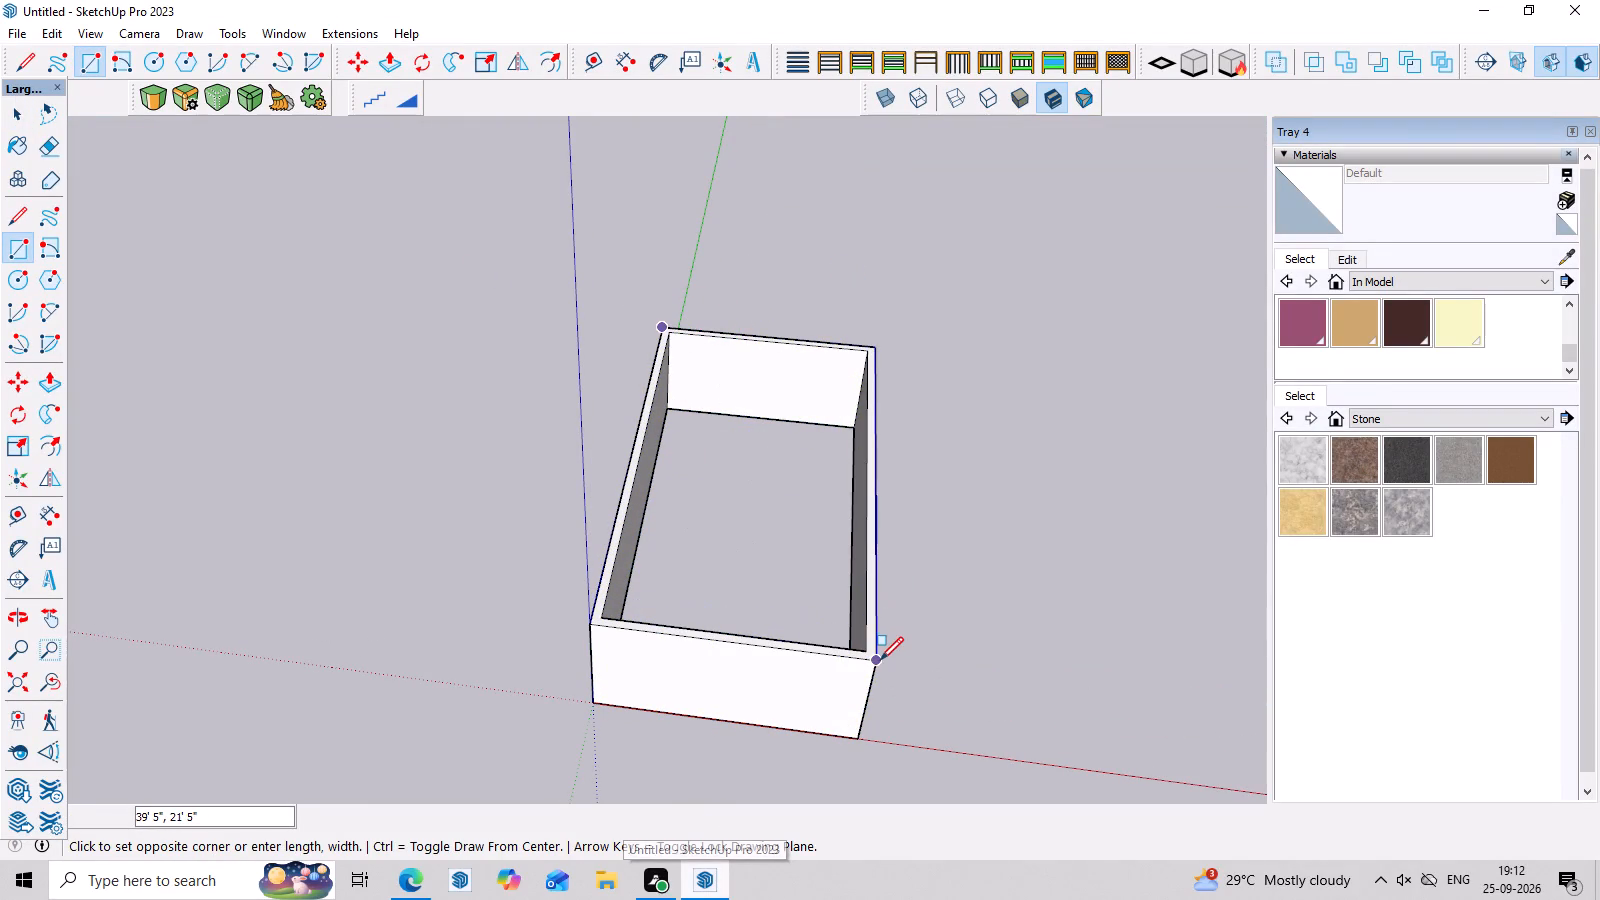
{"action": "left_click", "coordinate": [879, 660]}
{"action": "key", "text": "space"}
{"action": "double_click", "coordinate": [843, 588]}
{"action": "right_click", "coordinate": [843, 588]}
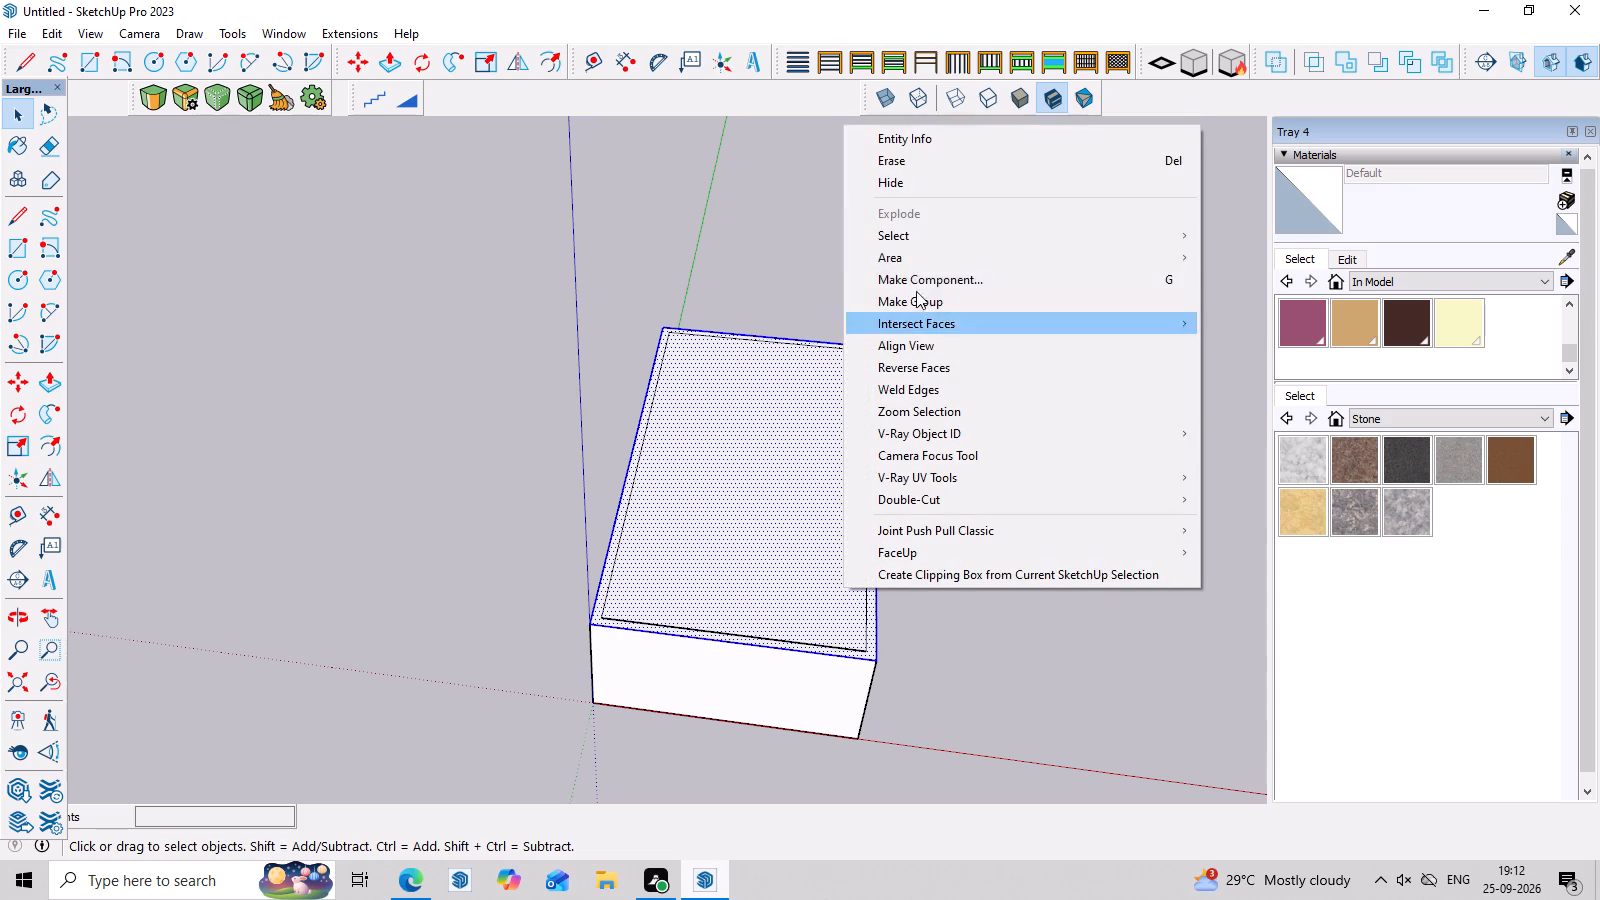
{"action": "left_click", "coordinate": [926, 304]}
Open the top rectangle's group and Push/Pull its face up 4 inches to form the roof slab.
{"action": "left_click", "coordinate": [825, 414]}
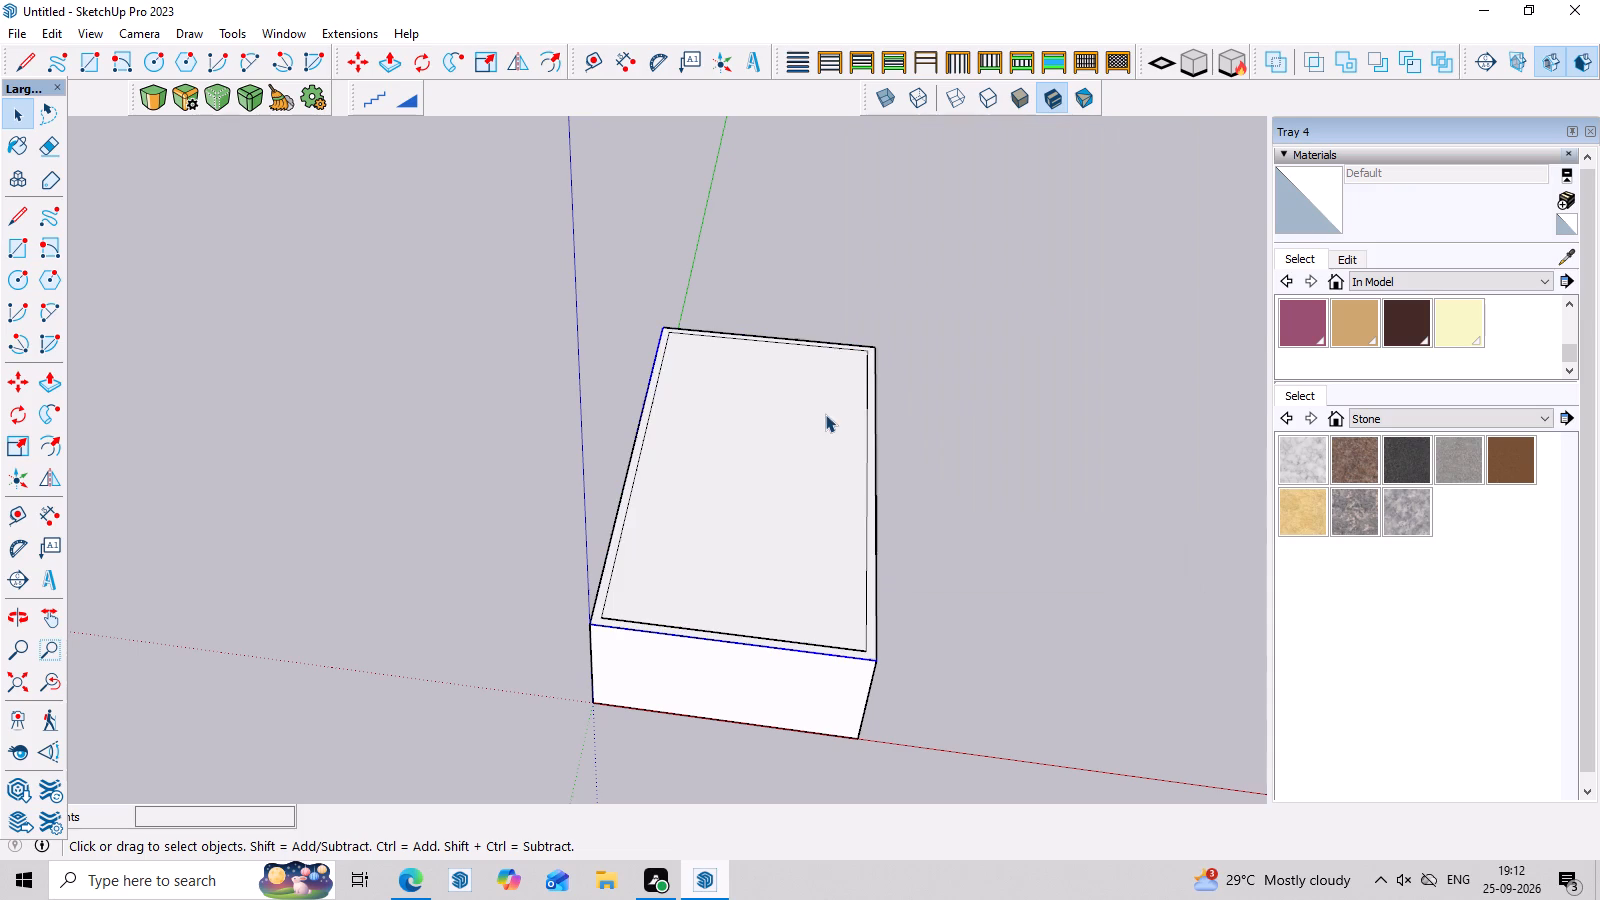
{"action": "key", "text": "p"}
{"action": "left_click", "coordinate": [825, 414]}
{"action": "key", "text": "space"}
{"action": "double_click", "coordinate": [827, 408]}
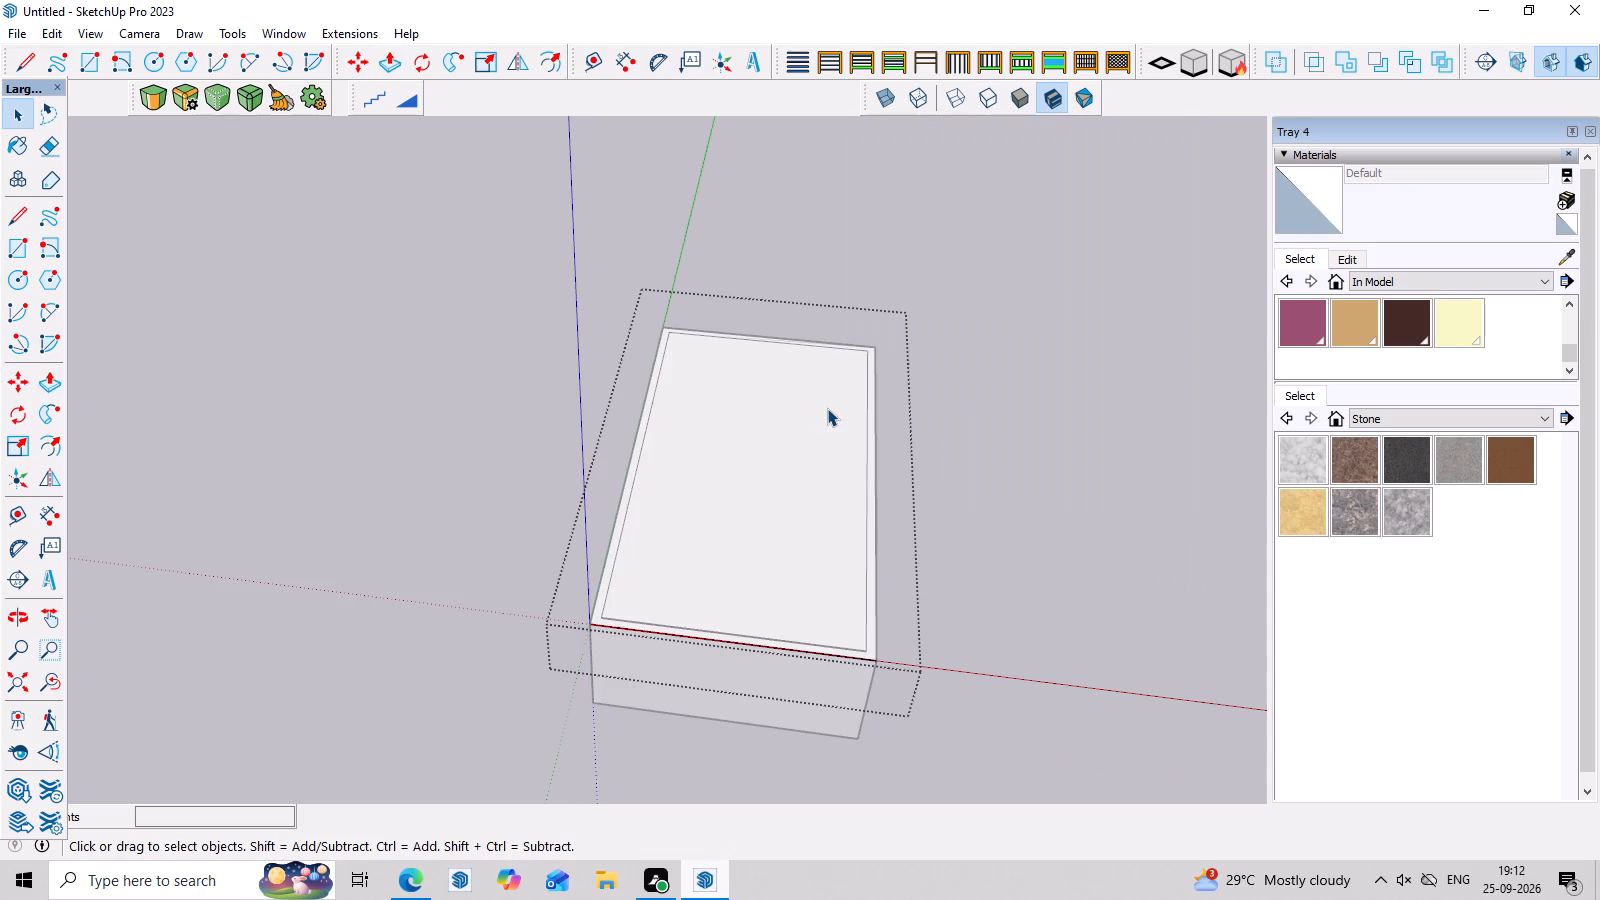
{"action": "key", "text": "p"}
{"action": "left_click", "coordinate": [827, 408]}
{"action": "key", "text": "4"}
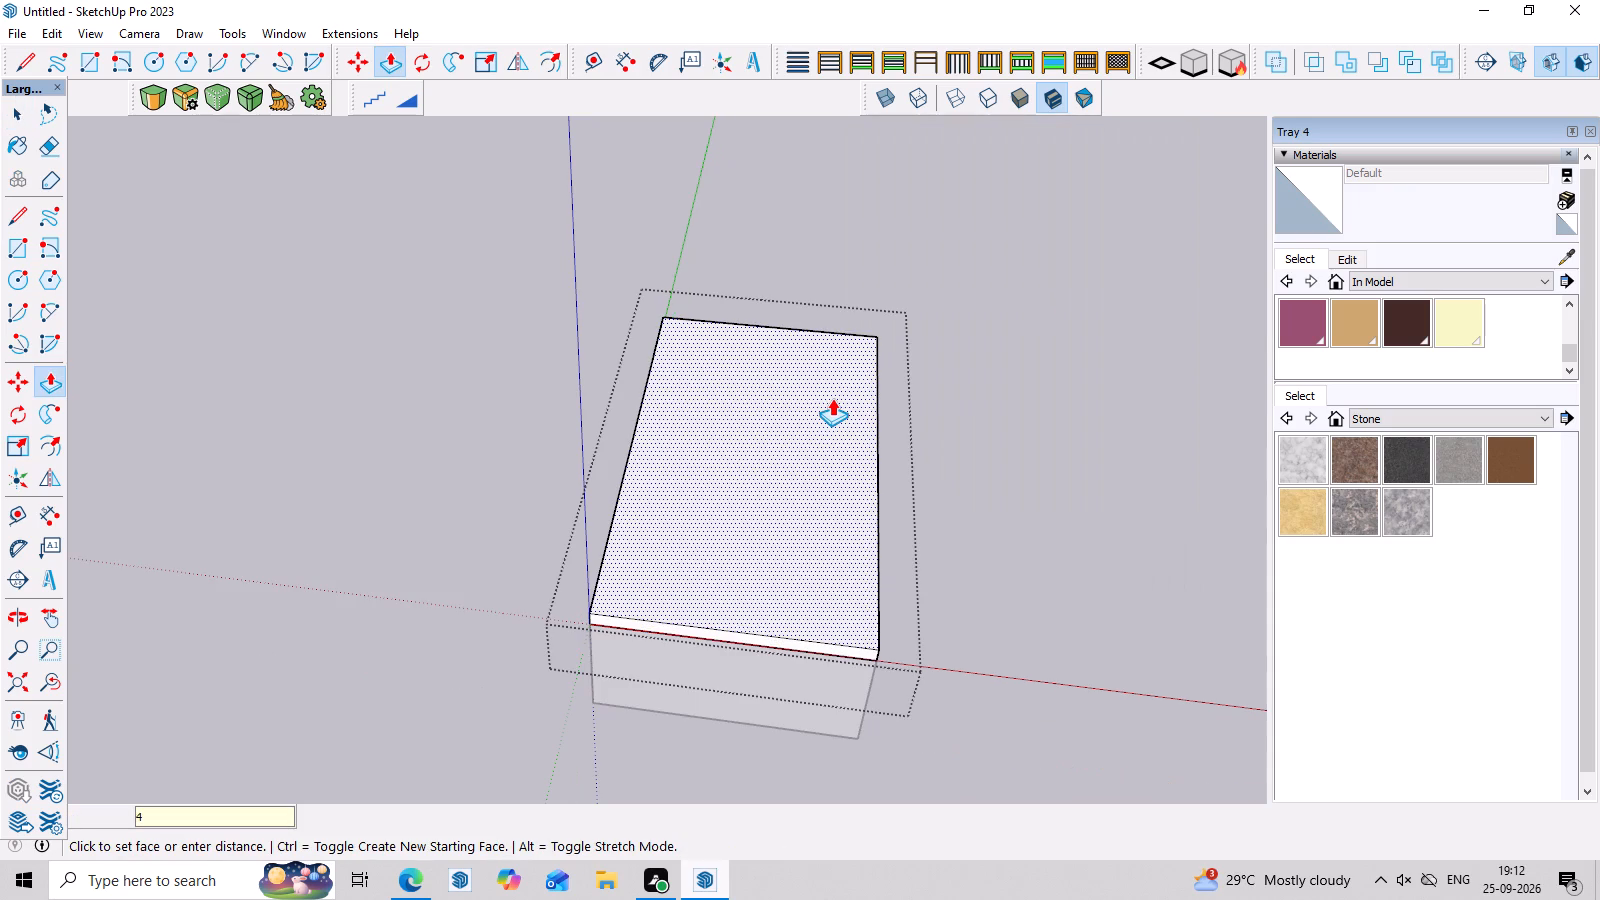
{"action": "key", "text": "Return"}
{"action": "middle_click_drag", "start_coordinate": [857, 517], "coordinate": [877, 405]}
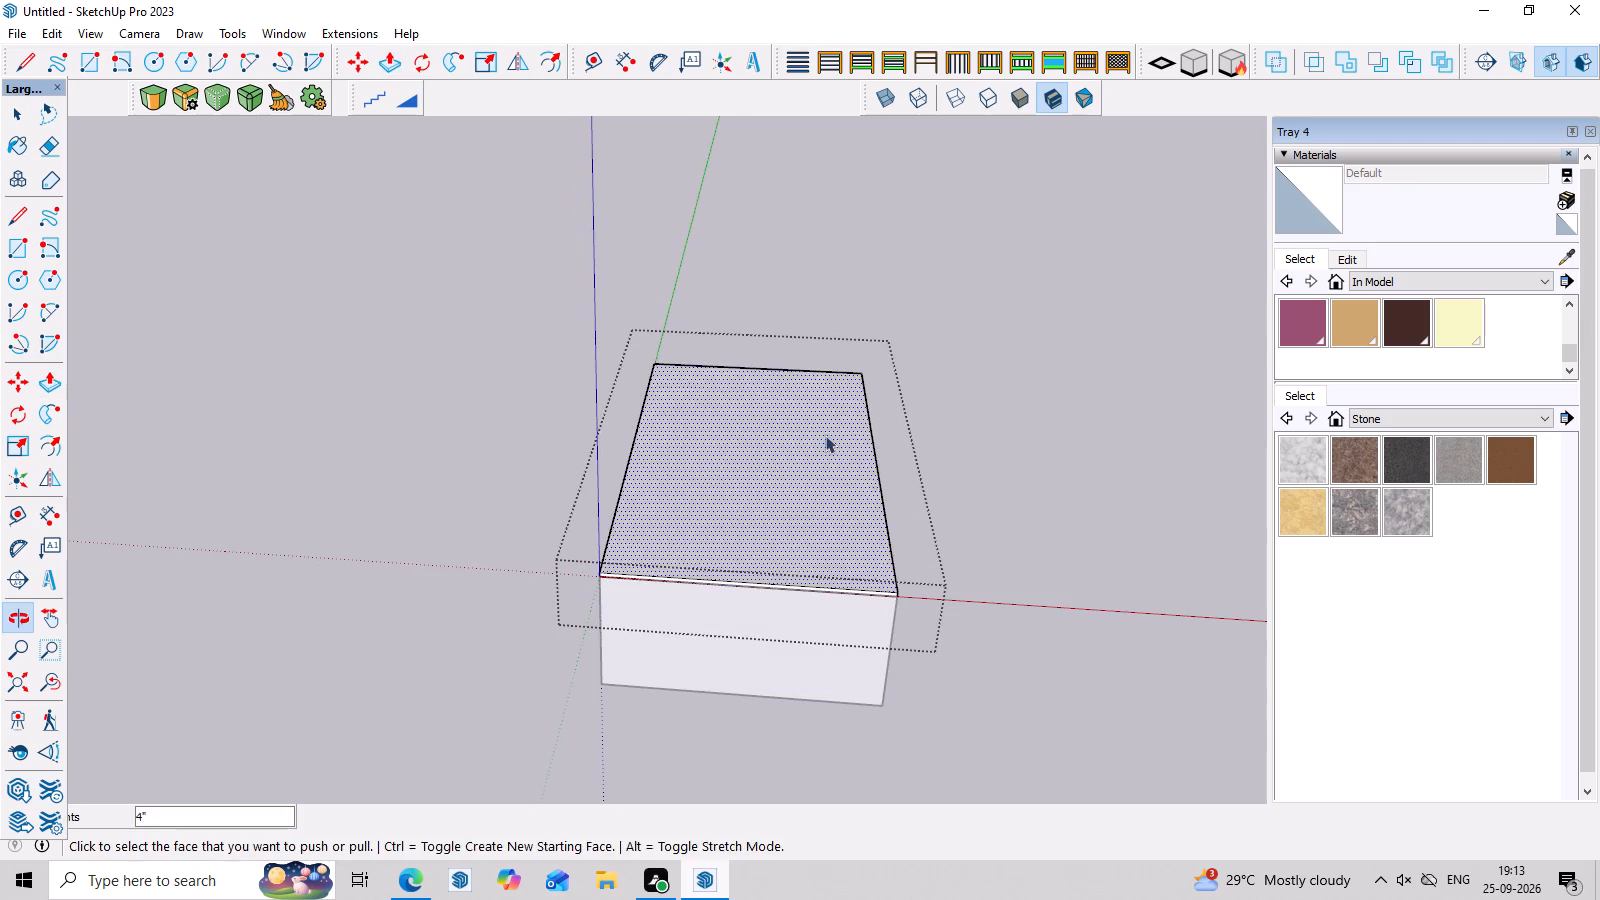
Select the whole slab geometry, make it a nested group, and close the outer slab group.
{"action": "key", "text": "space"}
{"action": "triple_click", "coordinate": [780, 479]}
{"action": "right_click", "coordinate": [783, 479]}
{"action": "left_click", "coordinate": [865, 181]}
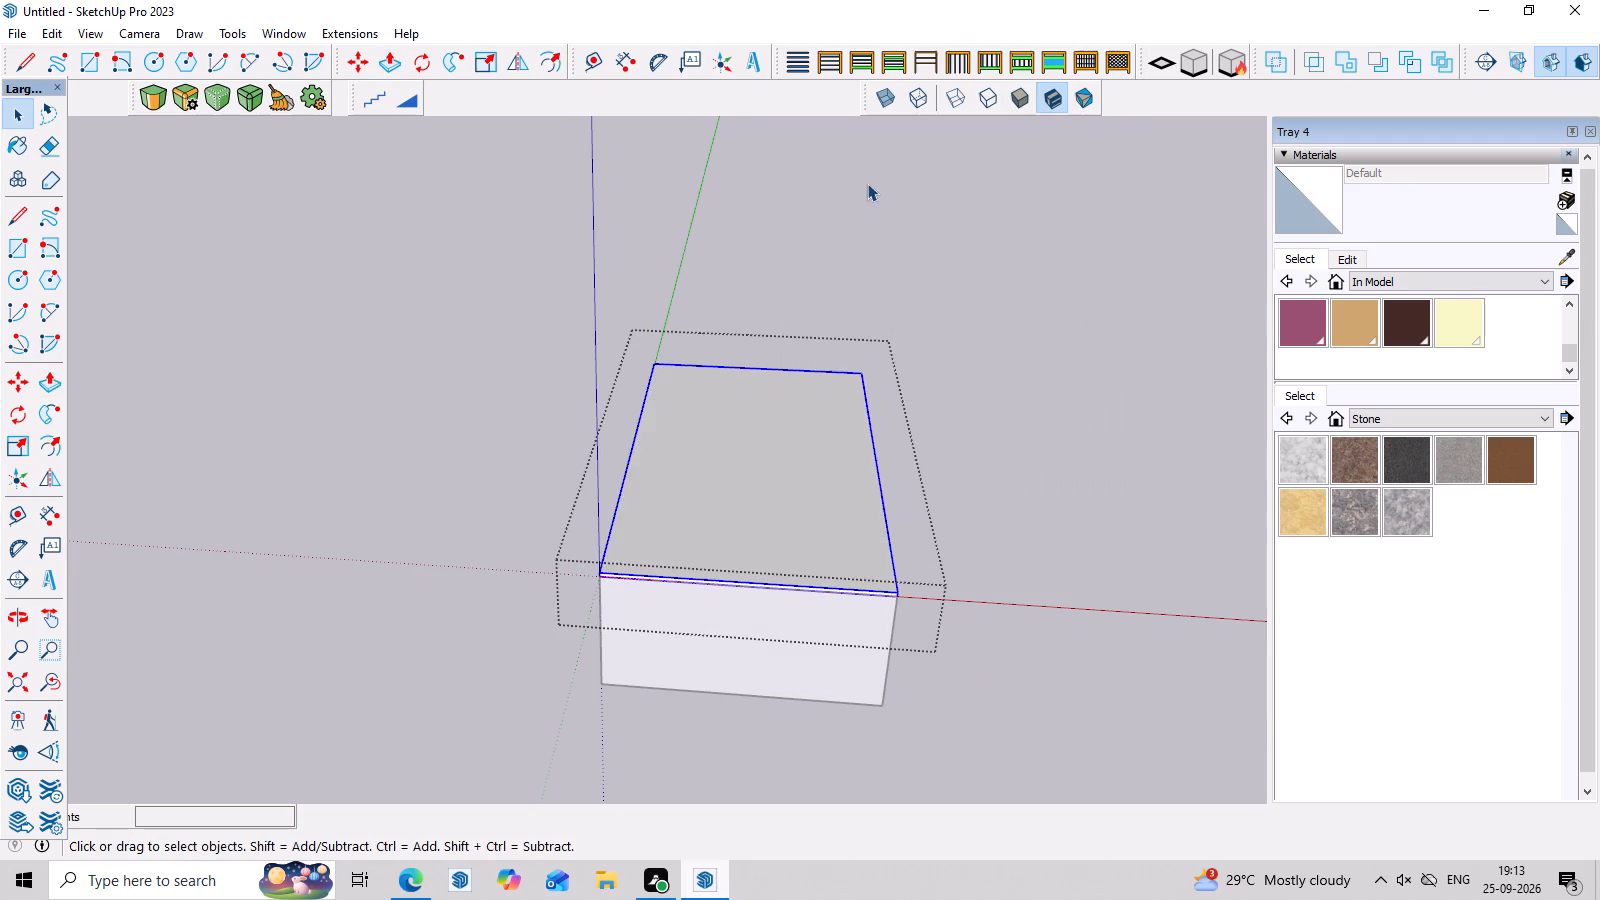
{"action": "middle_click_drag", "start_coordinate": [997, 525], "coordinate": [1012, 359]}
{"action": "double_click", "coordinate": [996, 448]}
Copy the wall group straight up 10' 4" so the copy stands on top of the slab.
{"action": "left_click", "coordinate": [871, 601]}
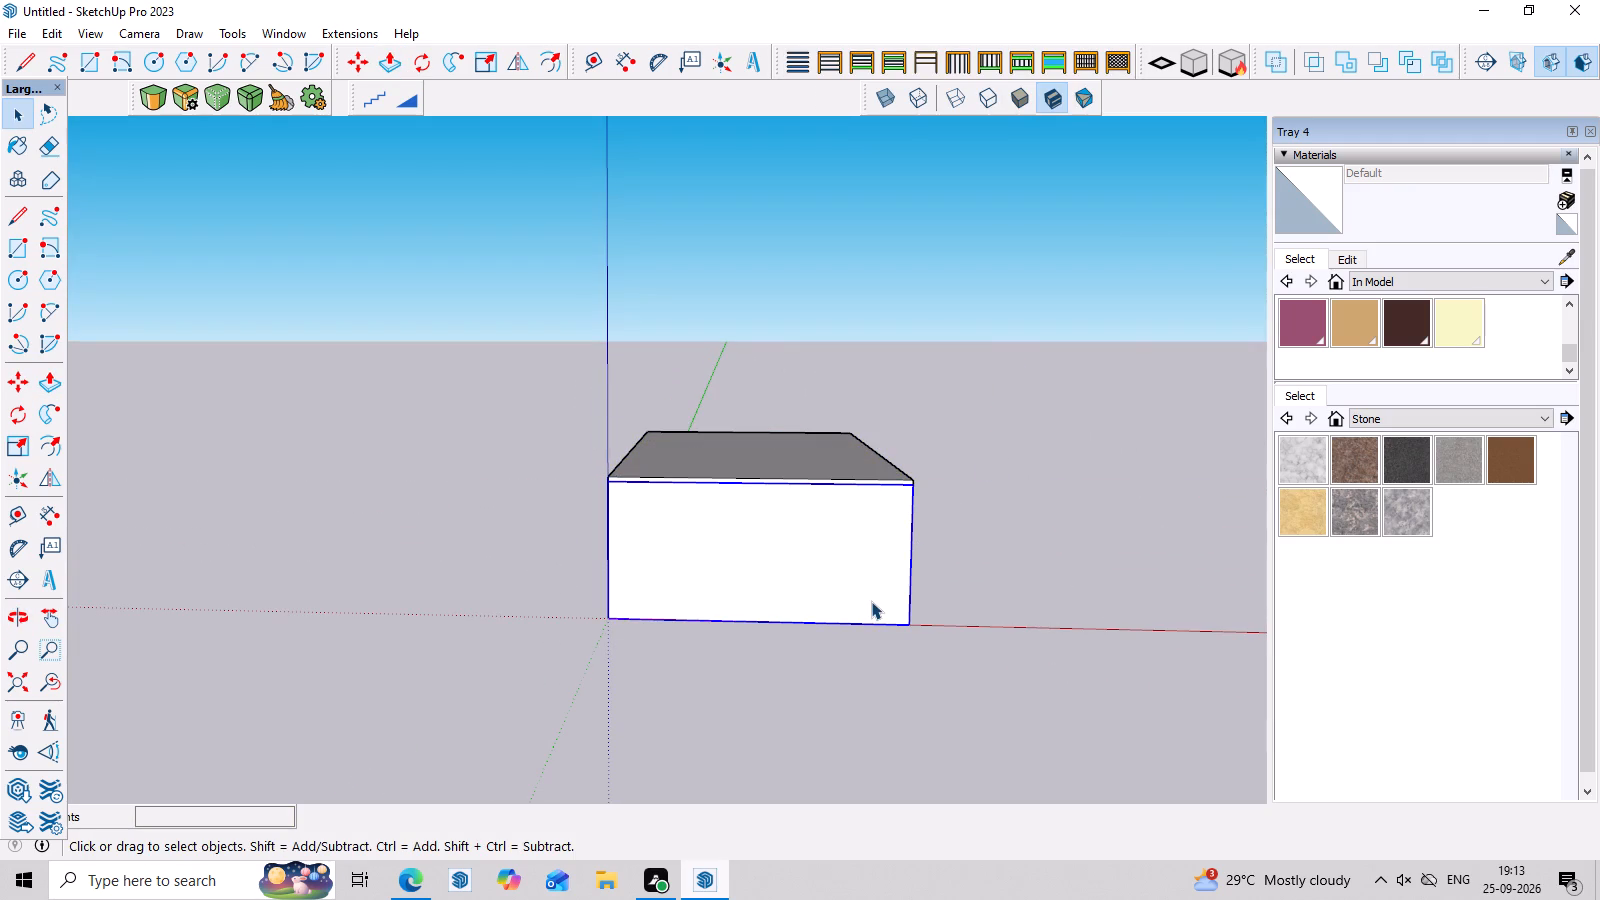
{"action": "key", "text": "m"}
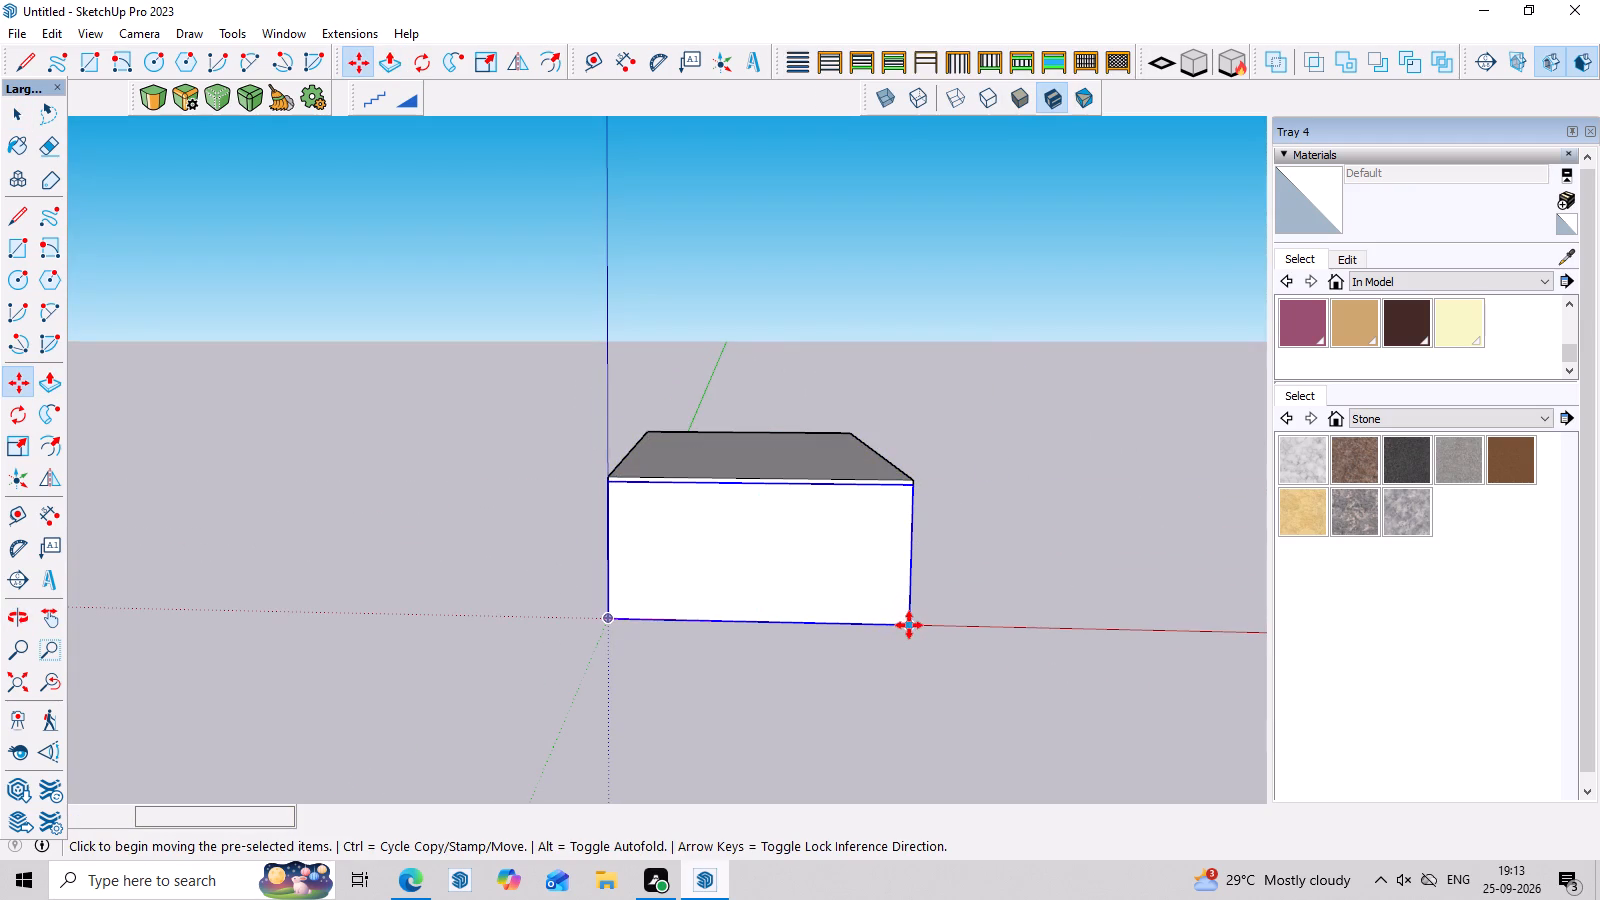
{"action": "double_click", "coordinate": [909, 625]}
{"action": "left_click", "coordinate": [907, 472]}
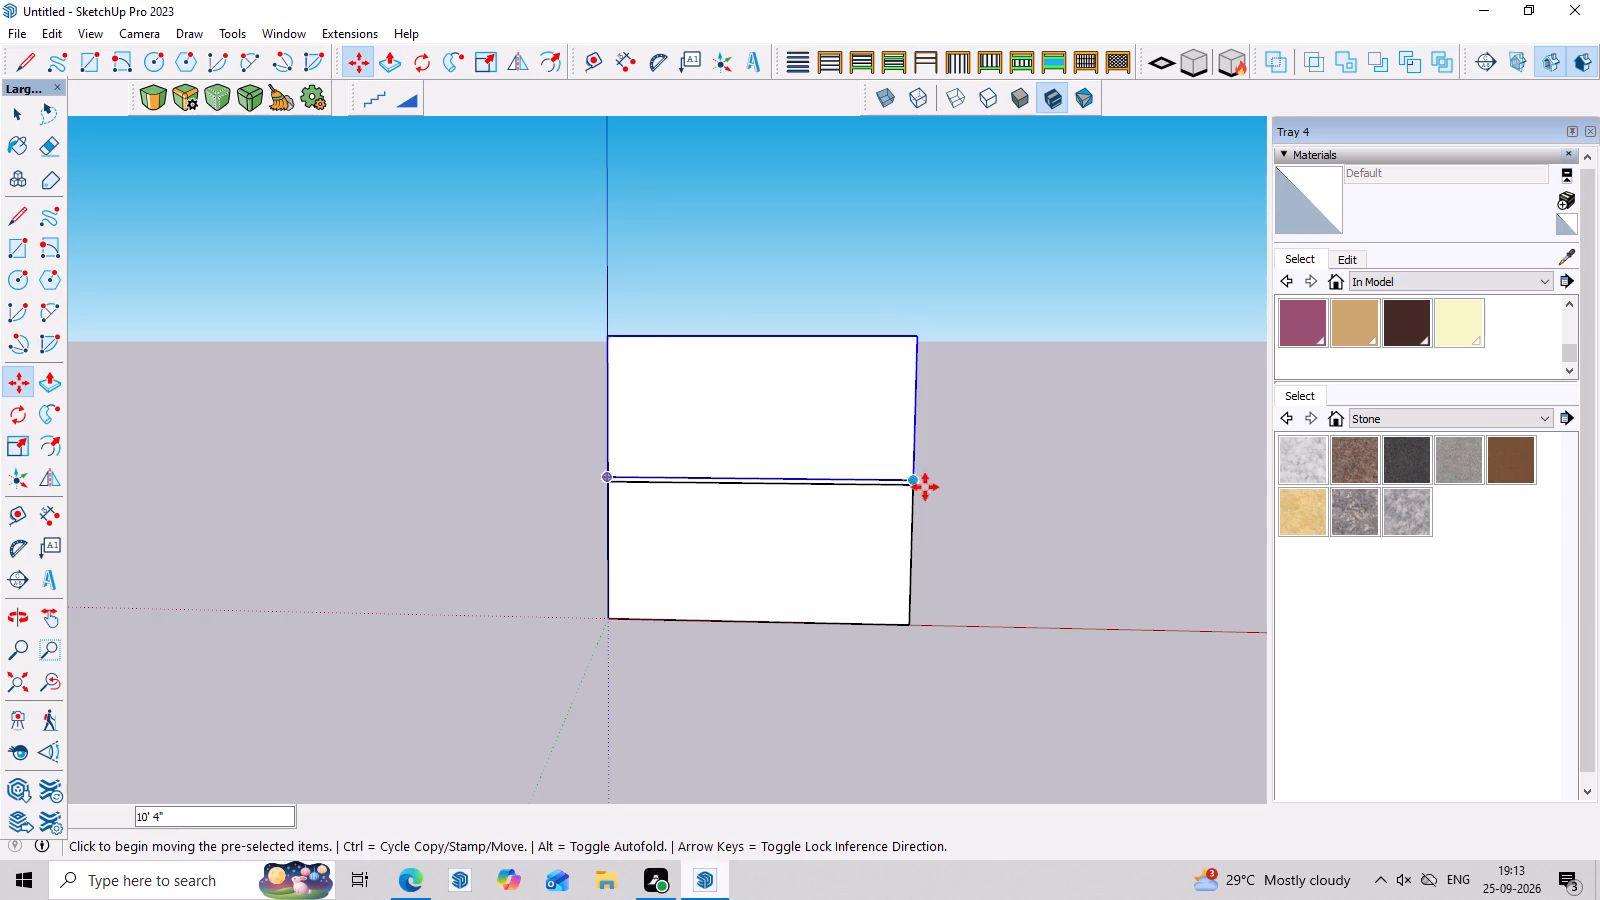
{"action": "scroll", "coordinate": [959, 499], "scroll_direction": "down", "scroll_amount": 3}
{"action": "key", "text": "space"}
{"action": "left_click", "coordinate": [1006, 507]}
Examine the stacked walls and slab from the front and from underneath.
{"action": "scroll", "coordinate": [954, 572], "scroll_direction": "up", "scroll_amount": 3}
{"action": "middle_click_drag", "start_coordinate": [968, 573], "coordinate": [979, 474]}
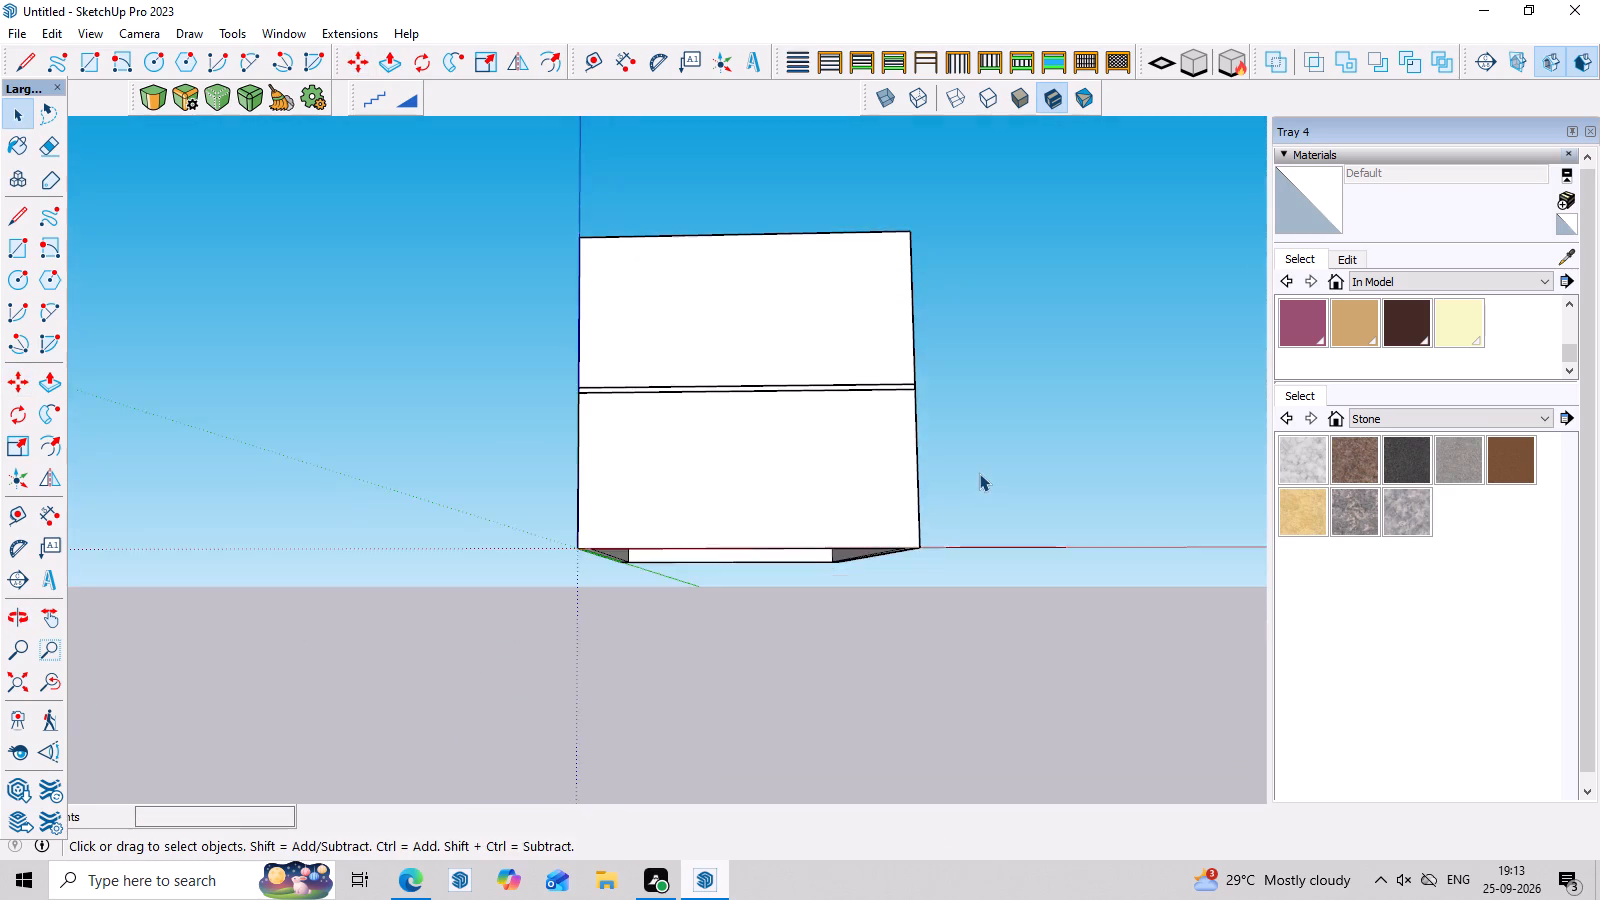
{"action": "scroll", "coordinate": [979, 473], "scroll_direction": "down", "scroll_amount": 3}
{"action": "middle_click_drag", "start_coordinate": [997, 543], "coordinate": [997, 705]}
{"action": "middle_click_drag", "start_coordinate": [991, 601], "coordinate": [1035, 140]}
{"action": "scroll", "coordinate": [1063, 485], "scroll_direction": "up", "scroll_amount": 3}
{"action": "middle_click_drag", "start_coordinate": [1063, 479], "coordinate": [1054, 340]}
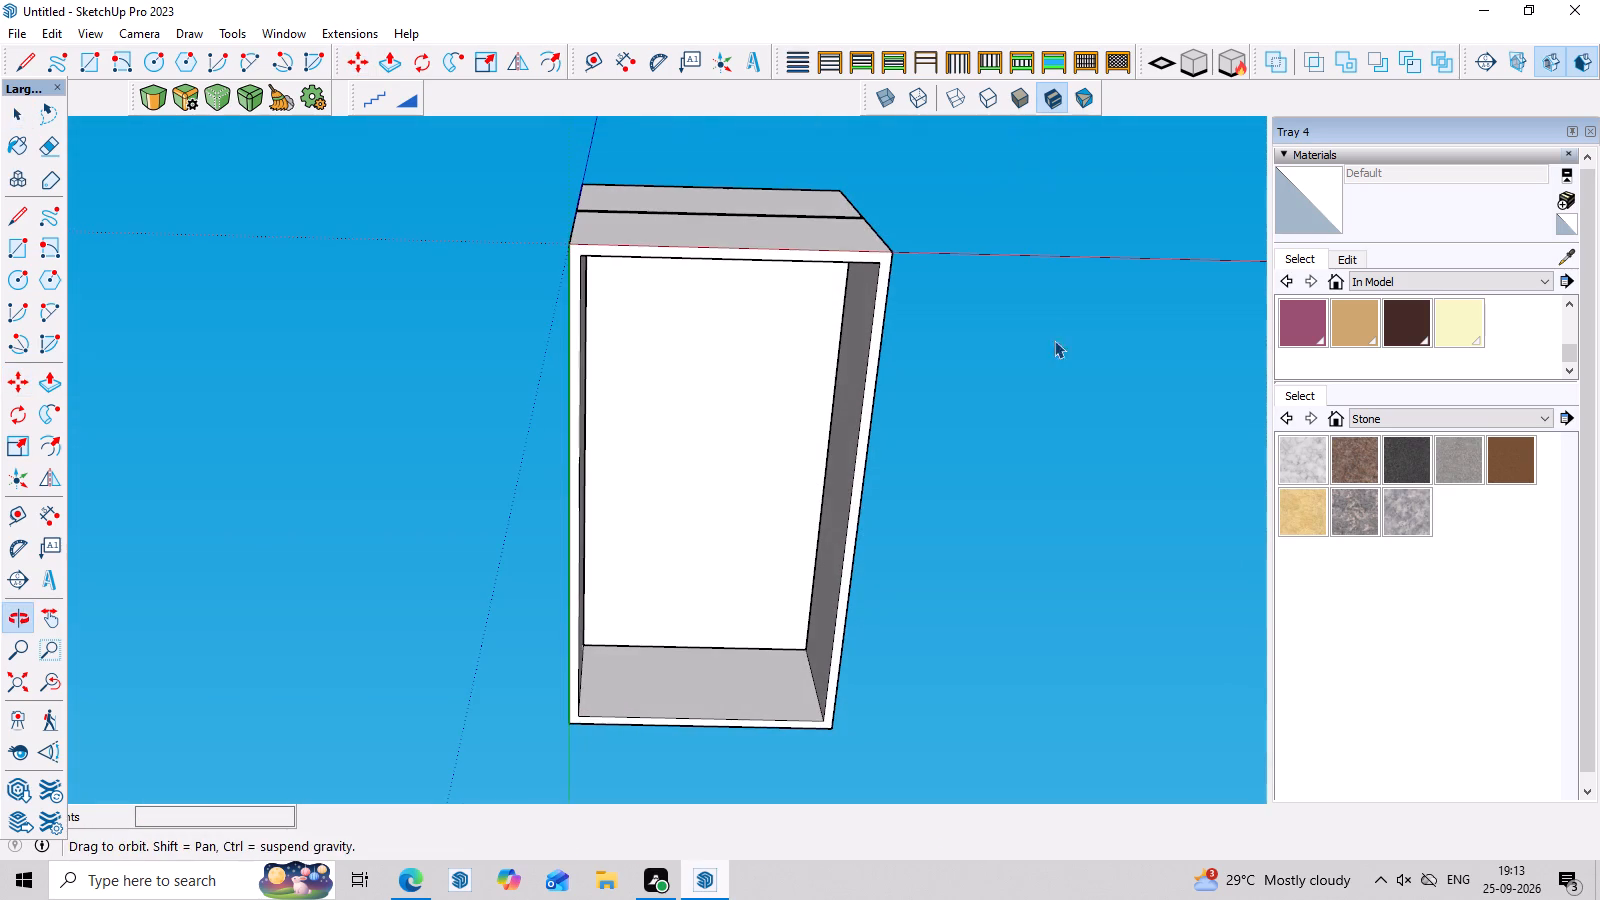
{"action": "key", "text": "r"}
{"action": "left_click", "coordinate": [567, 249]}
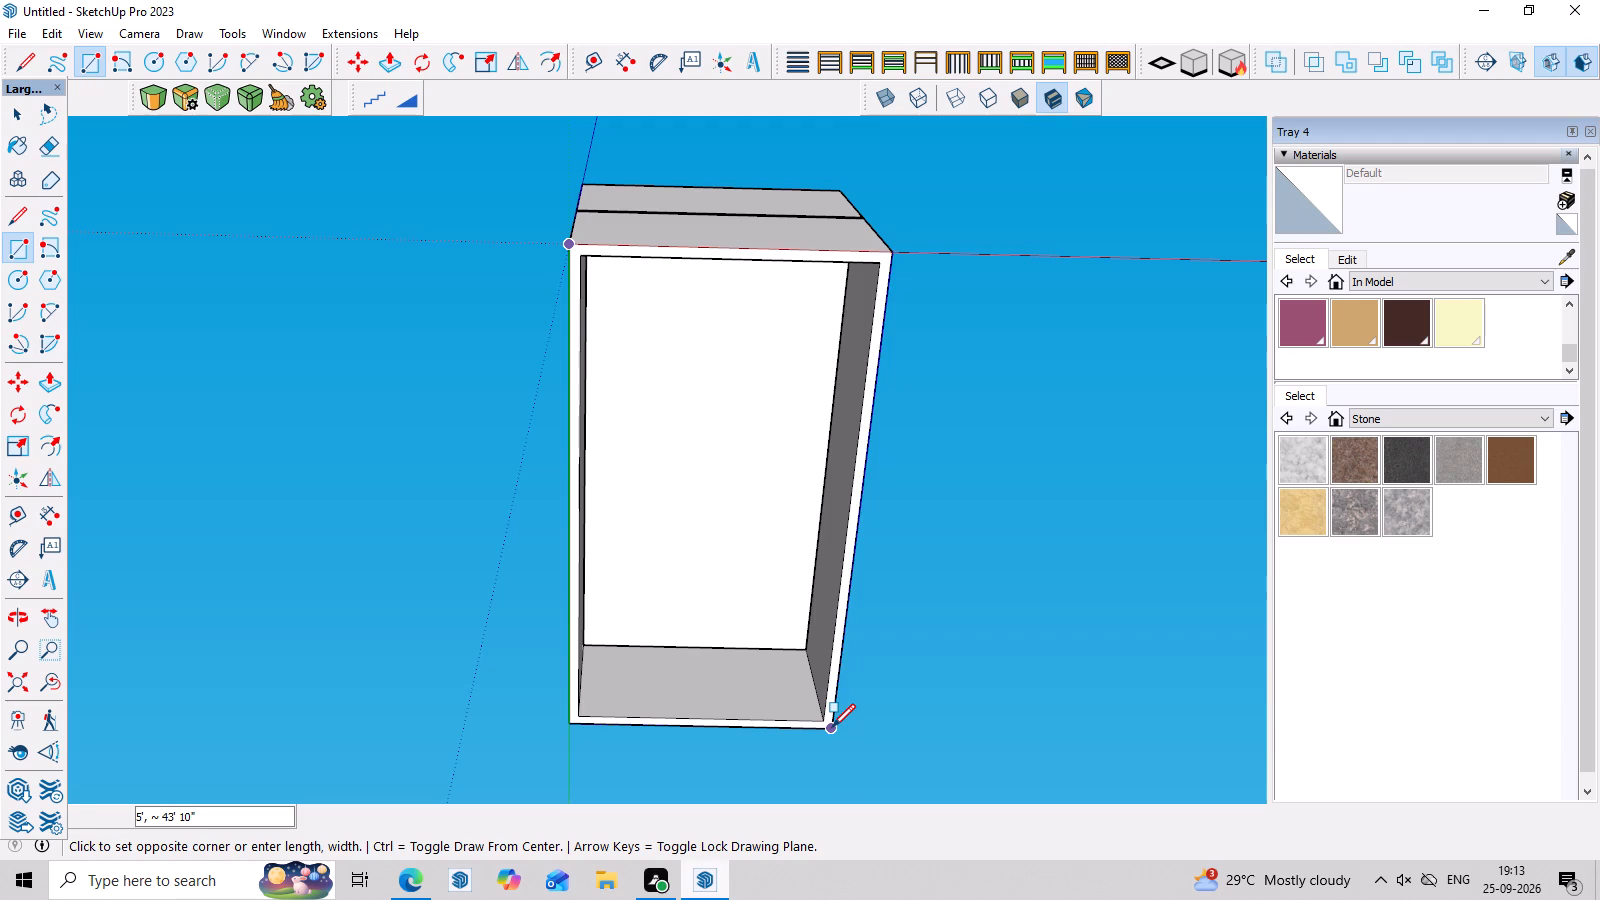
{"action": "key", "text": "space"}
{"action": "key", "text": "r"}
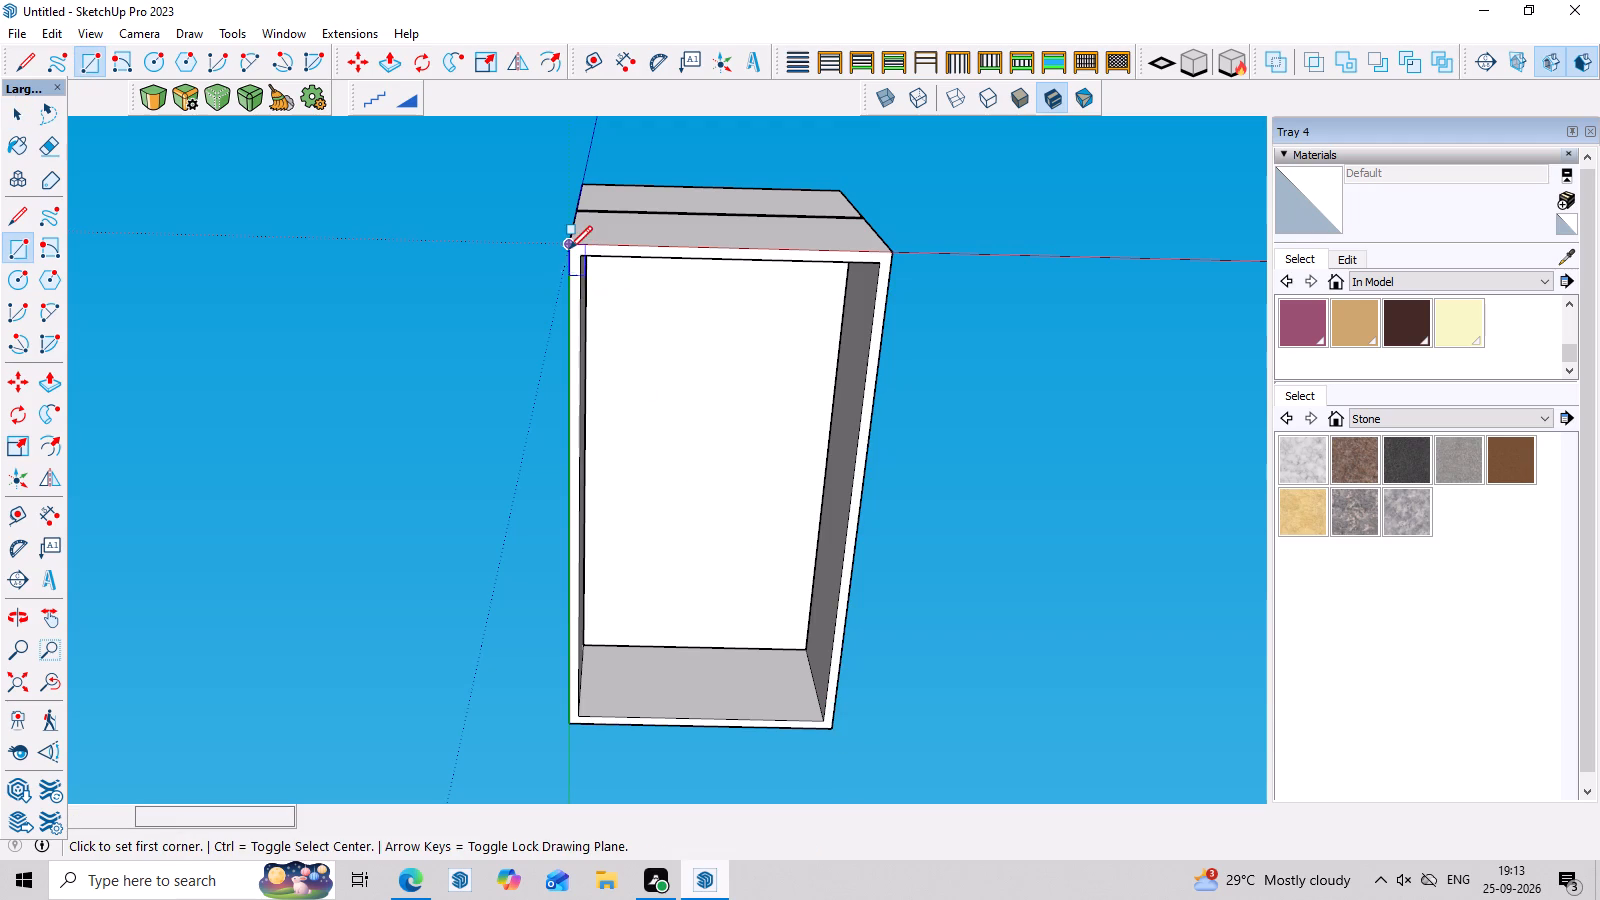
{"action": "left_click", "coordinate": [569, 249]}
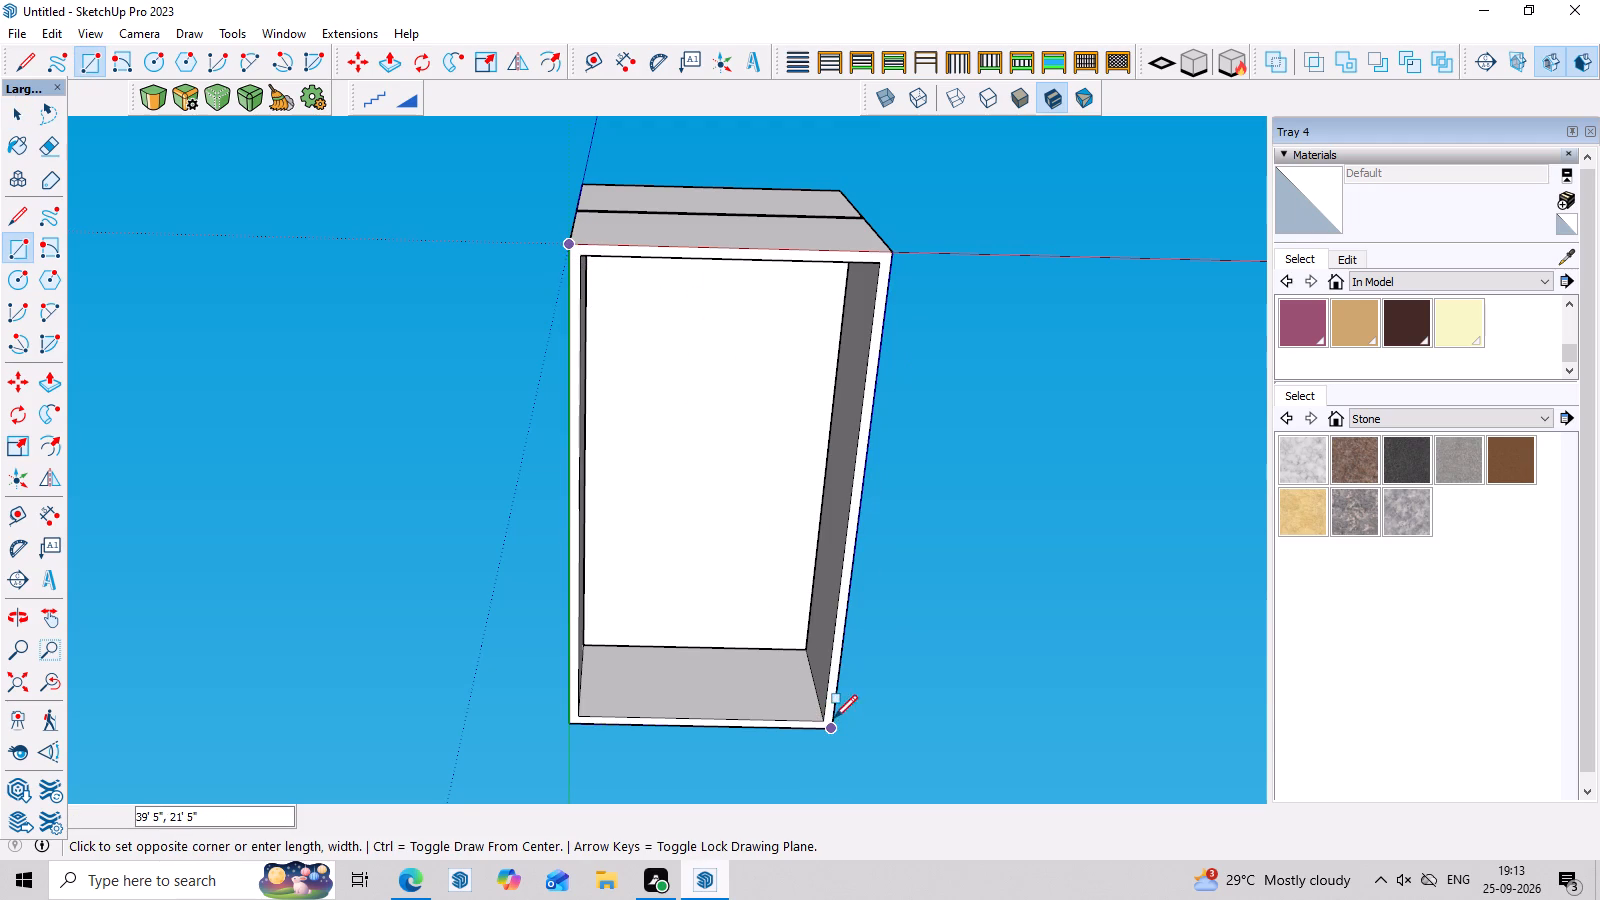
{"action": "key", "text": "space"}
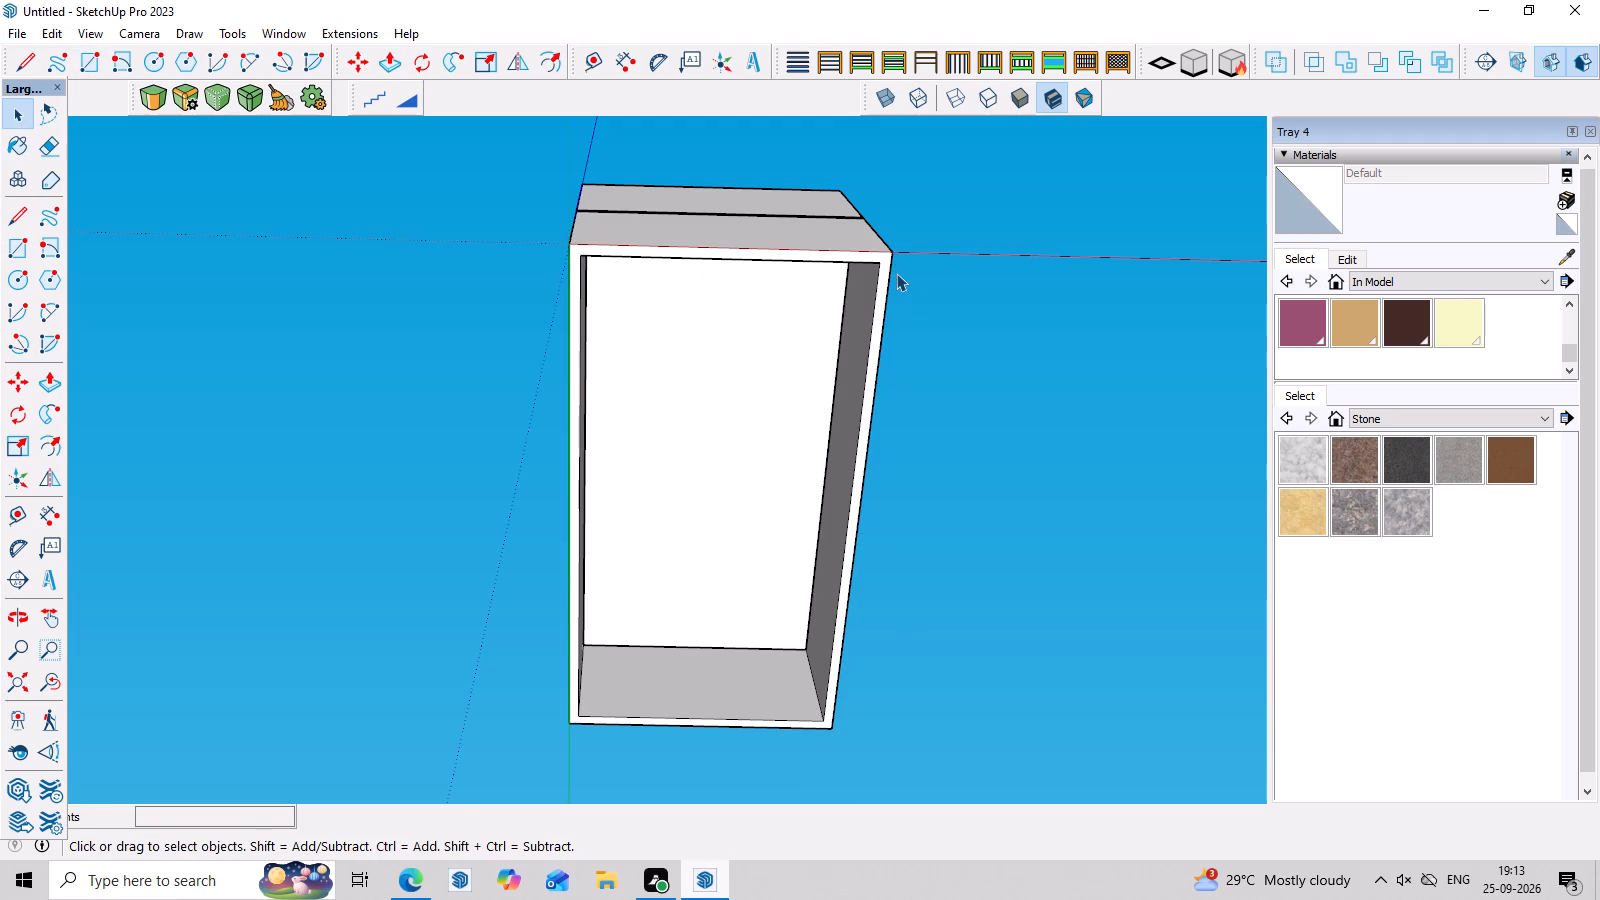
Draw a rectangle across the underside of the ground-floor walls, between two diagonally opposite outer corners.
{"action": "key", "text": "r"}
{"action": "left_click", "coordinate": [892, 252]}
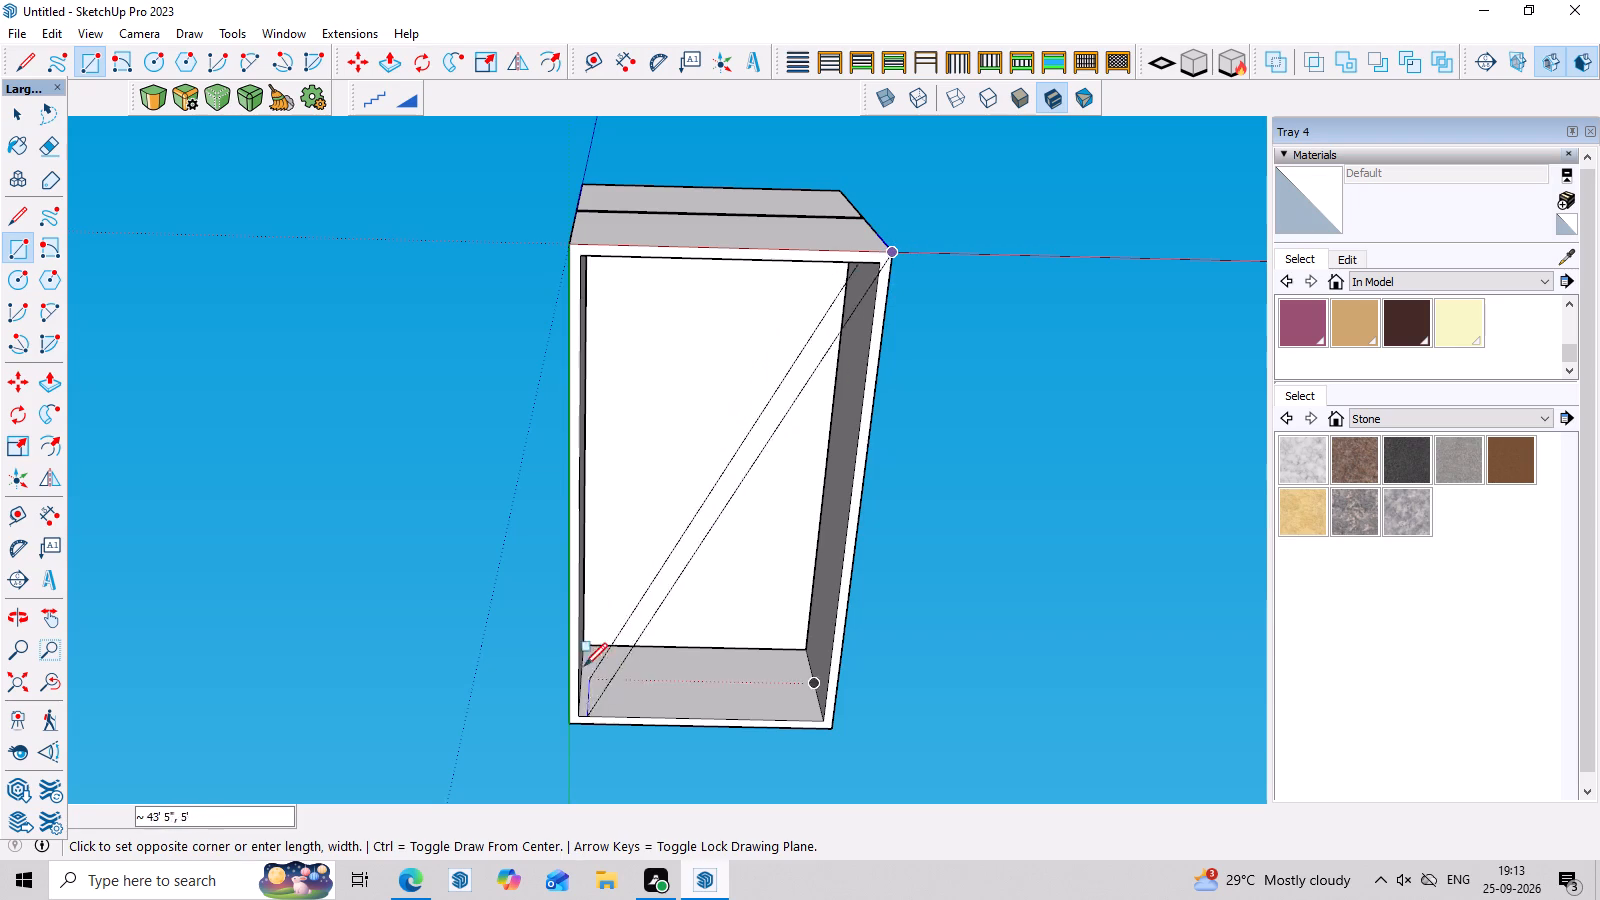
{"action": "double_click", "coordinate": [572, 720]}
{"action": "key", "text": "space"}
Examine the stacked walls and the slab between them from the front and from above.
{"action": "middle_click_drag", "start_coordinate": [727, 577], "coordinate": [722, 667]}
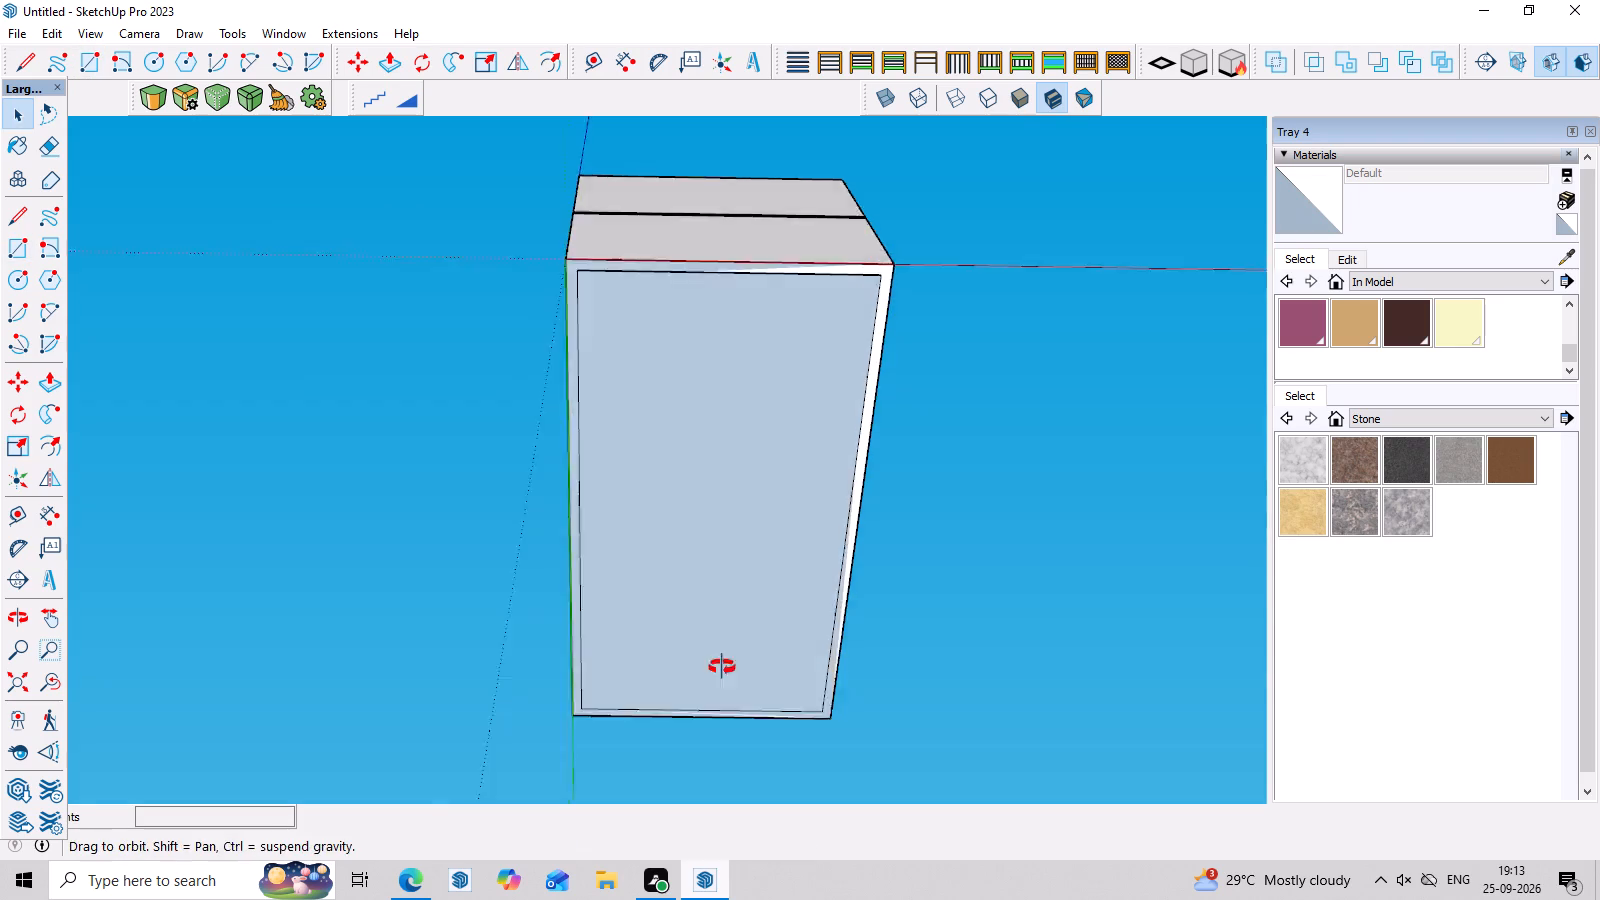
{"action": "middle_click_drag", "start_coordinate": [722, 667], "coordinate": [715, 783]}
{"action": "scroll", "coordinate": [766, 457], "scroll_direction": "down", "scroll_amount": 6}
{"action": "middle_click_drag", "start_coordinate": [812, 465], "coordinate": [750, 821]}
{"action": "scroll", "coordinate": [841, 565], "scroll_direction": "up", "scroll_amount": 7}
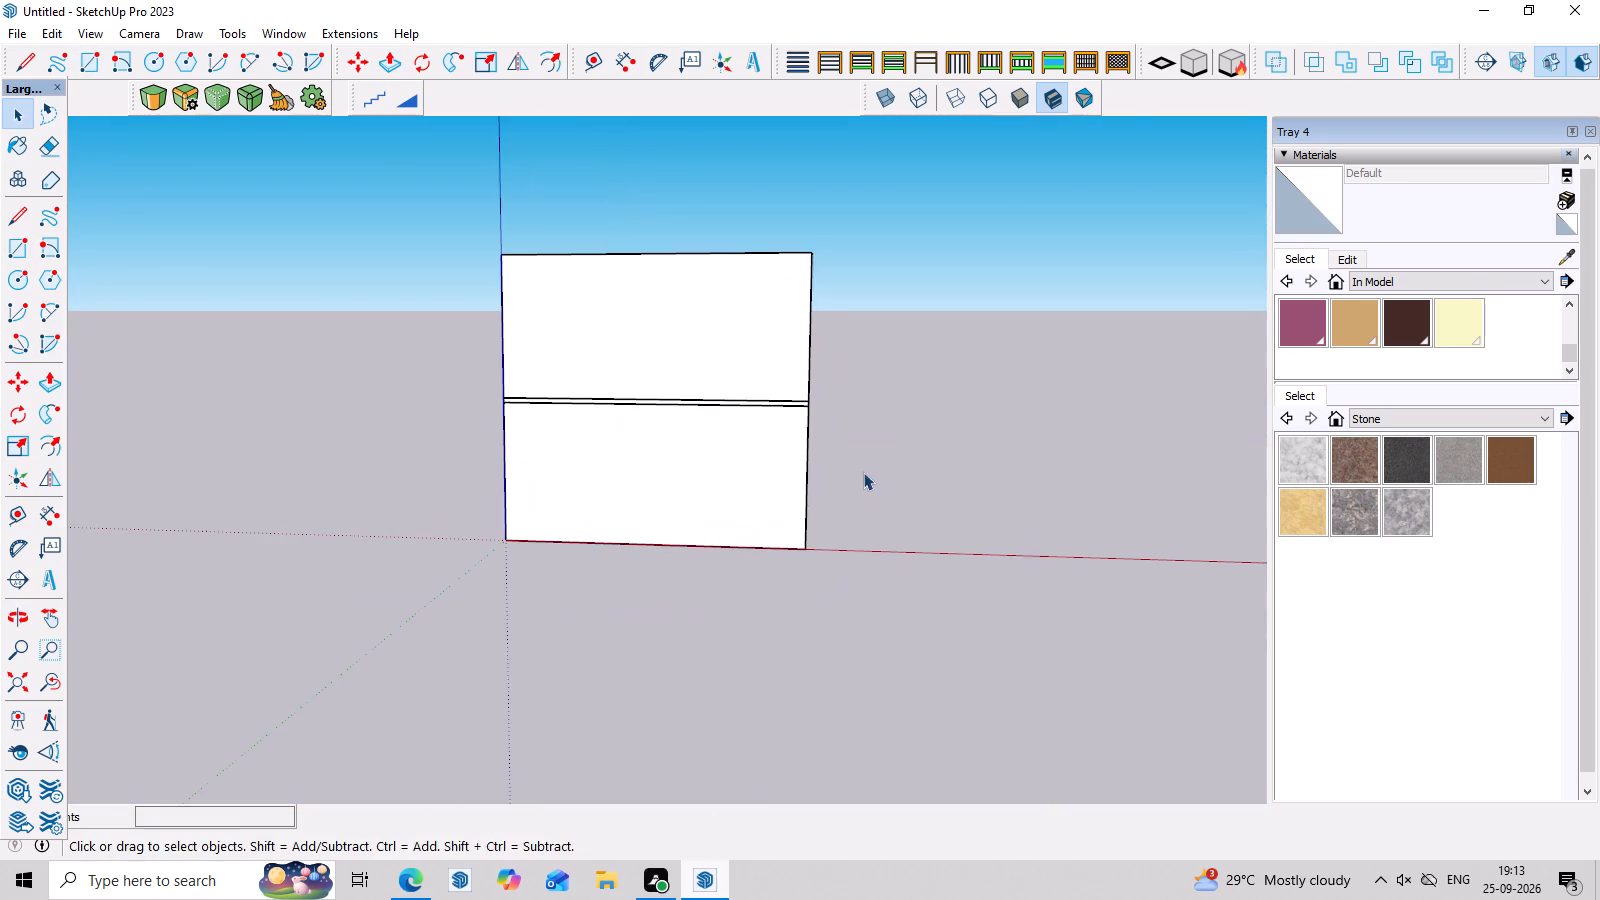
{"action": "middle_click_drag", "start_coordinate": [867, 515], "coordinate": [867, 633]}
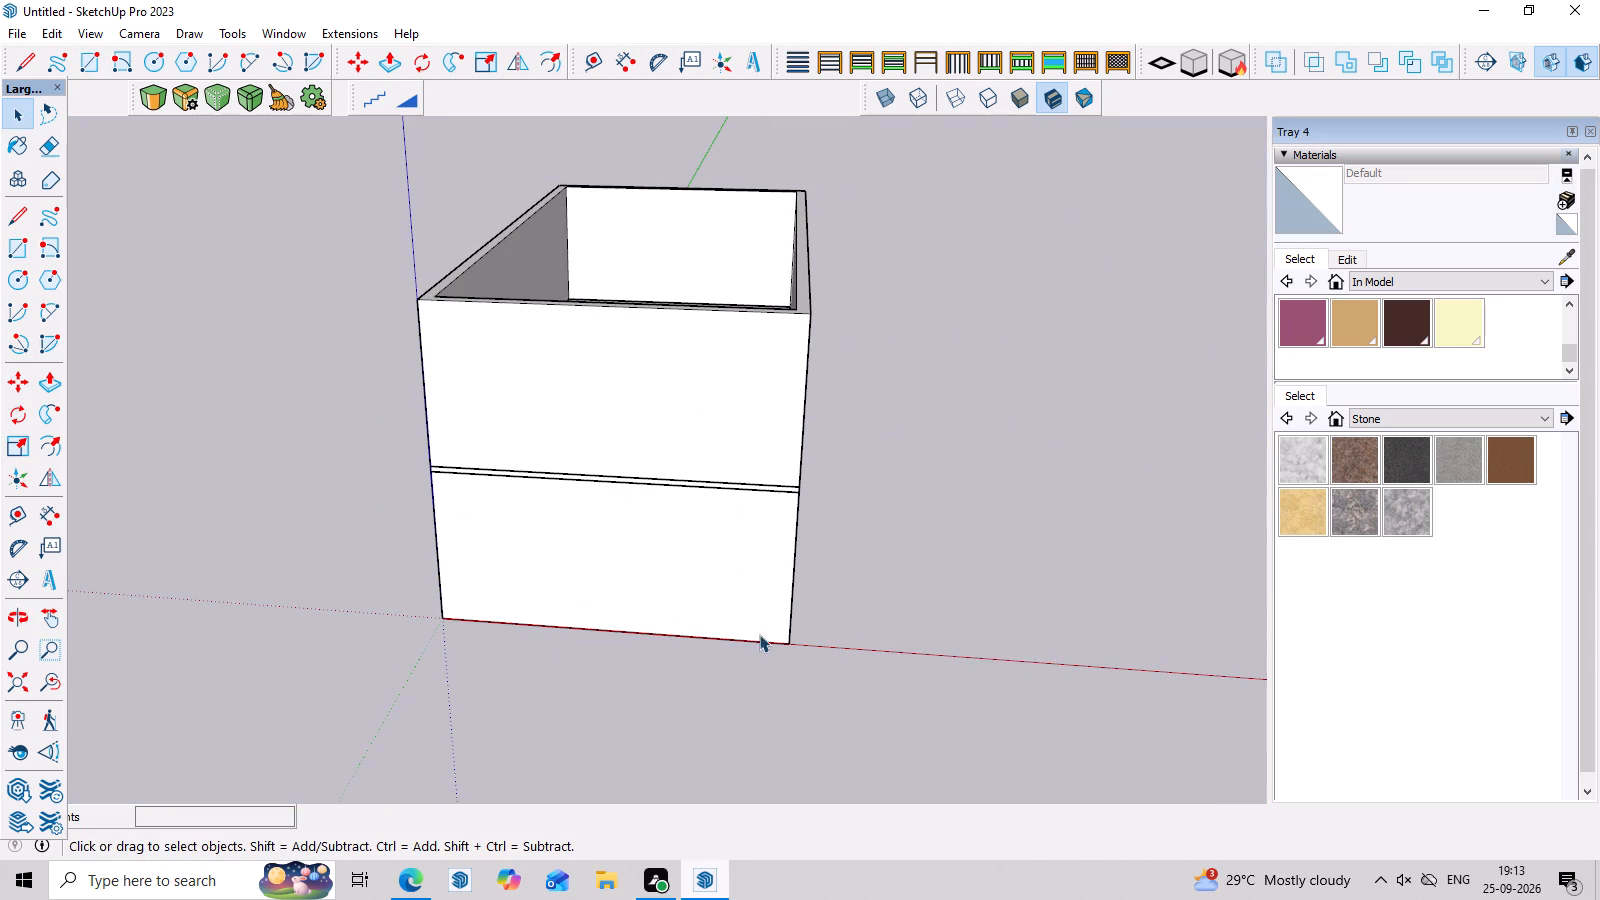
{"action": "scroll", "coordinate": [704, 526], "scroll_direction": "up", "scroll_amount": 2}
{"action": "middle_click_drag", "start_coordinate": [669, 518], "coordinate": [742, 535]}
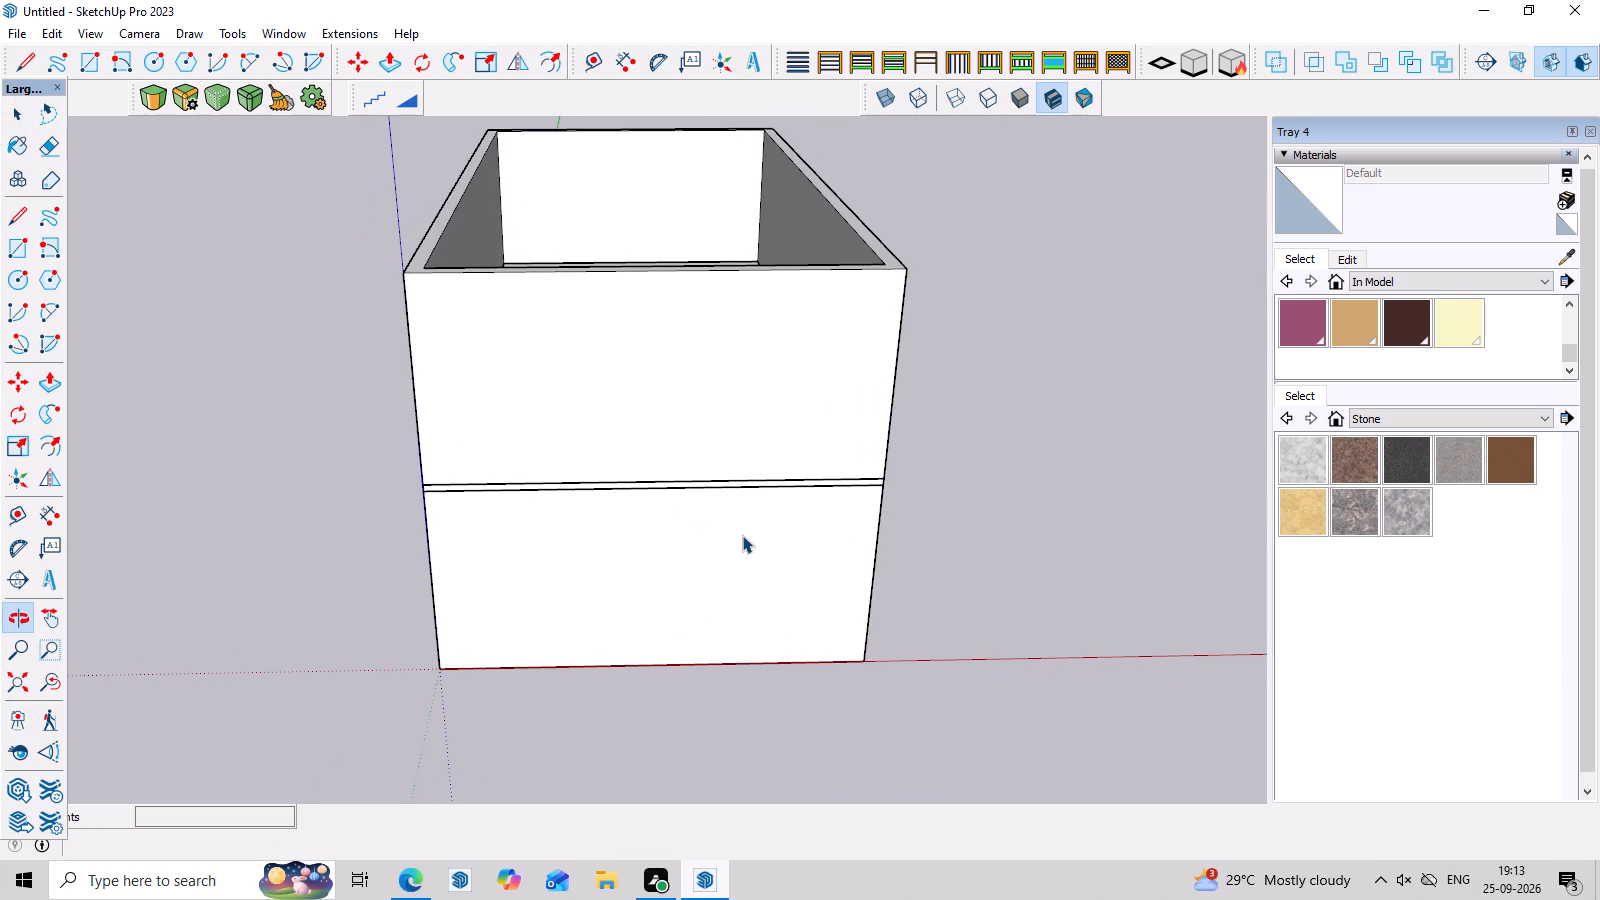
{"action": "scroll", "coordinate": [666, 490], "scroll_direction": "up", "scroll_amount": 2}
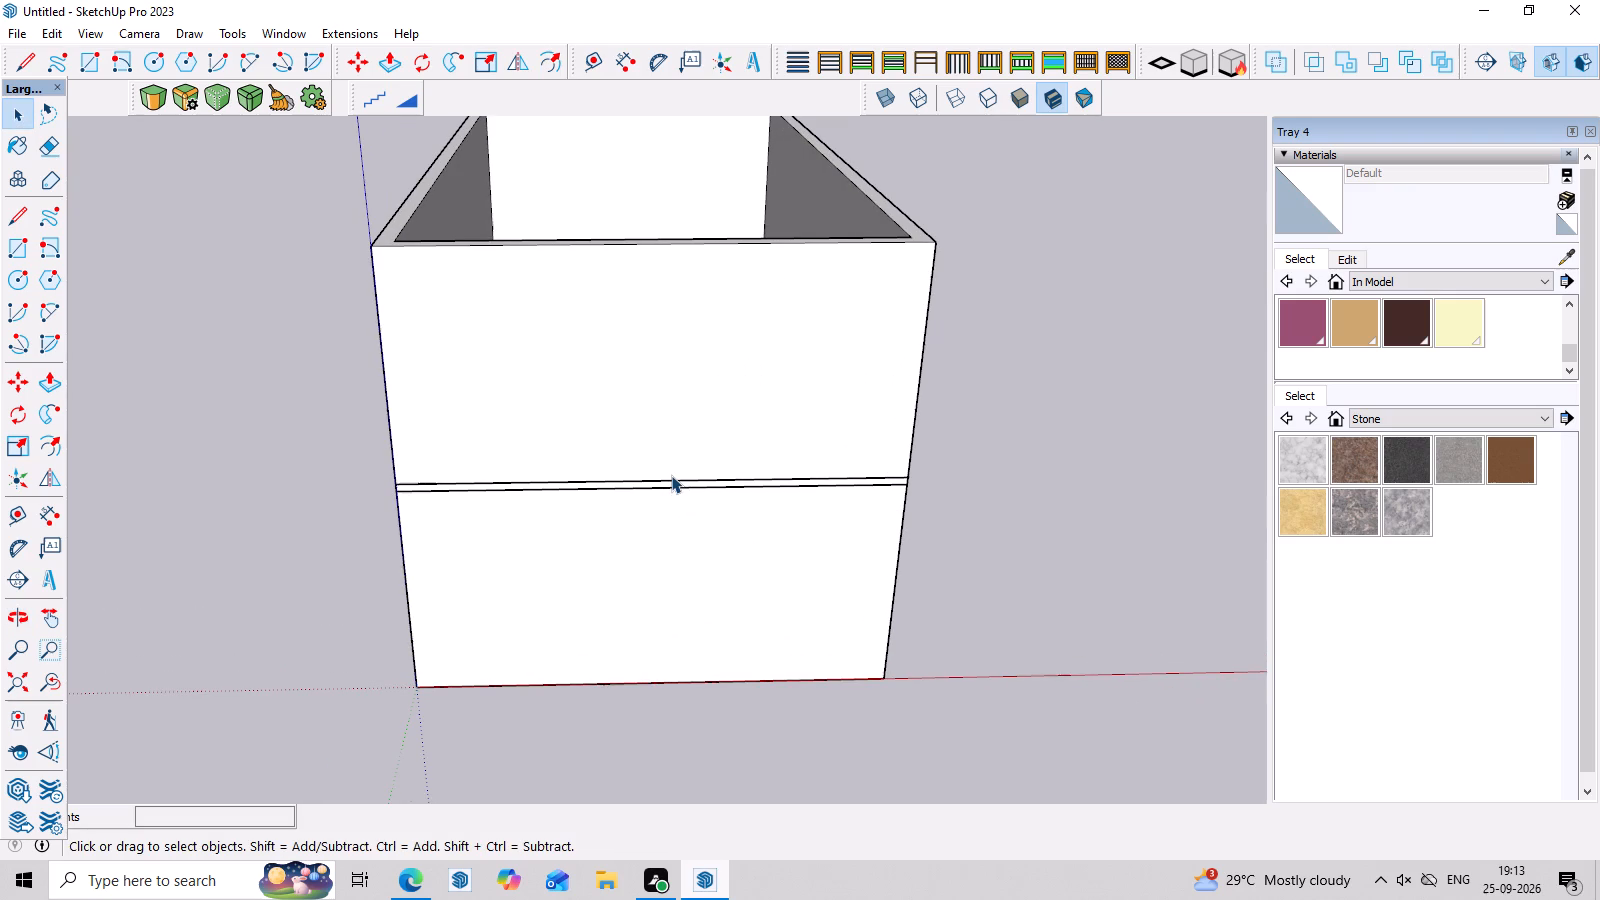
{"action": "scroll", "coordinate": [570, 467], "scroll_direction": "up", "scroll_amount": 2}
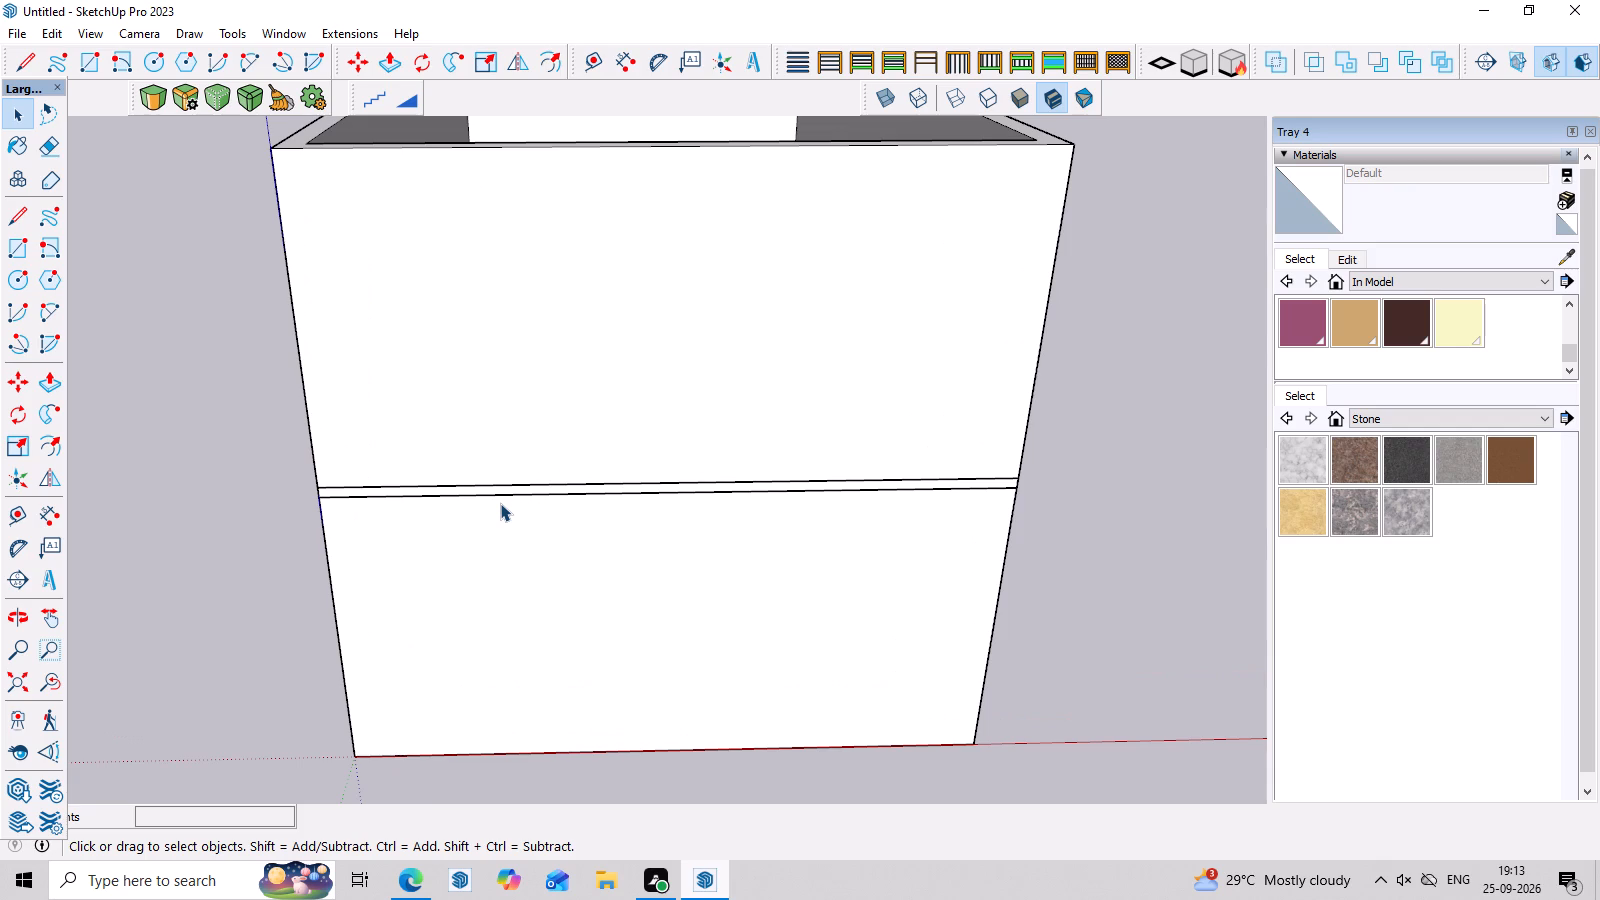
{"action": "scroll", "coordinate": [415, 429], "scroll_direction": "down", "scroll_amount": 3}
{"action": "middle_click_drag", "start_coordinate": [429, 510], "coordinate": [430, 419]}
{"action": "scroll", "coordinate": [461, 488], "scroll_direction": "down", "scroll_amount": 6}
{"action": "middle_click_drag", "start_coordinate": [646, 555], "coordinate": [653, 487]}
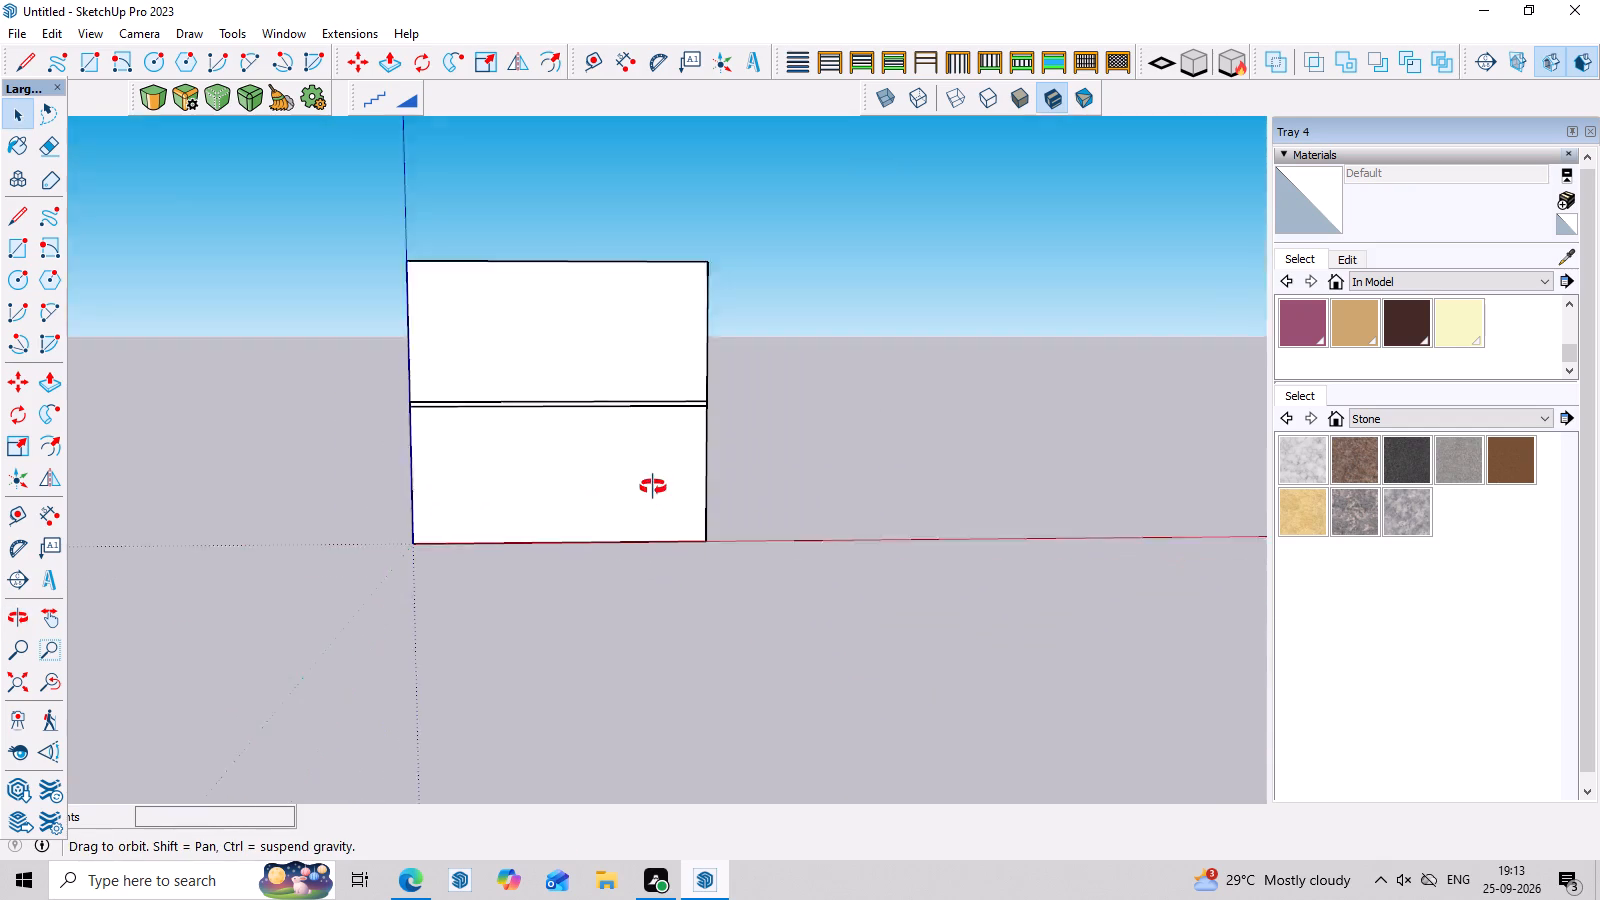
{"action": "middle_click_drag", "start_coordinate": [653, 487], "coordinate": [653, 477]}
{"action": "scroll", "coordinate": [459, 276], "scroll_direction": "up", "scroll_amount": 2}
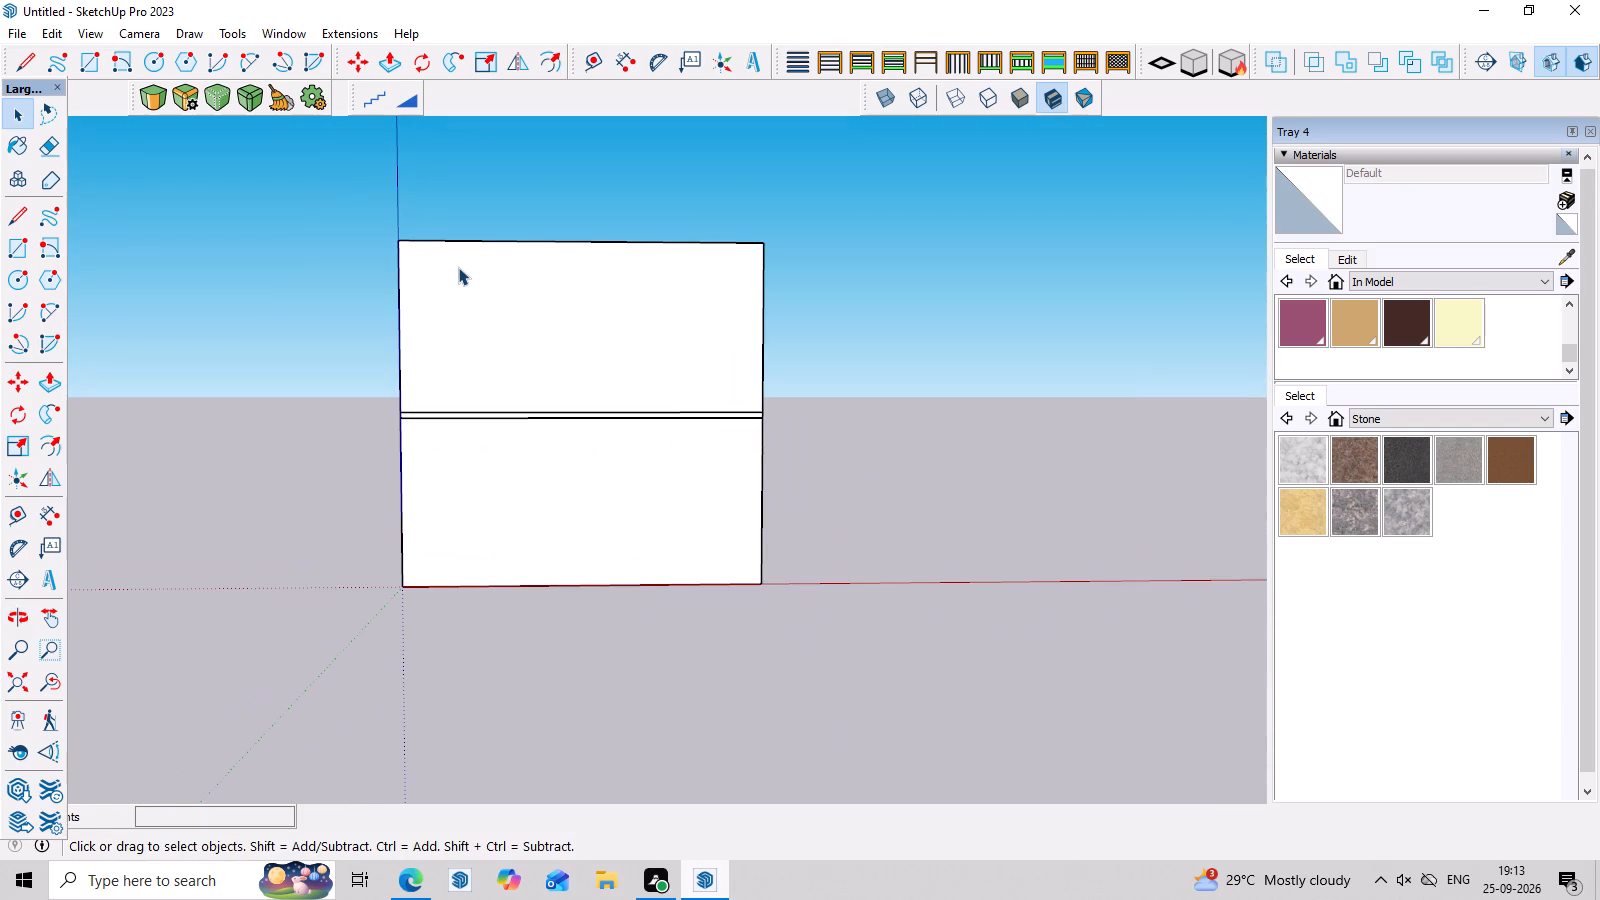
{"action": "scroll", "coordinate": [555, 392], "scroll_direction": "down", "scroll_amount": 3}
{"action": "middle_click_drag", "start_coordinate": [621, 482], "coordinate": [617, 486]}
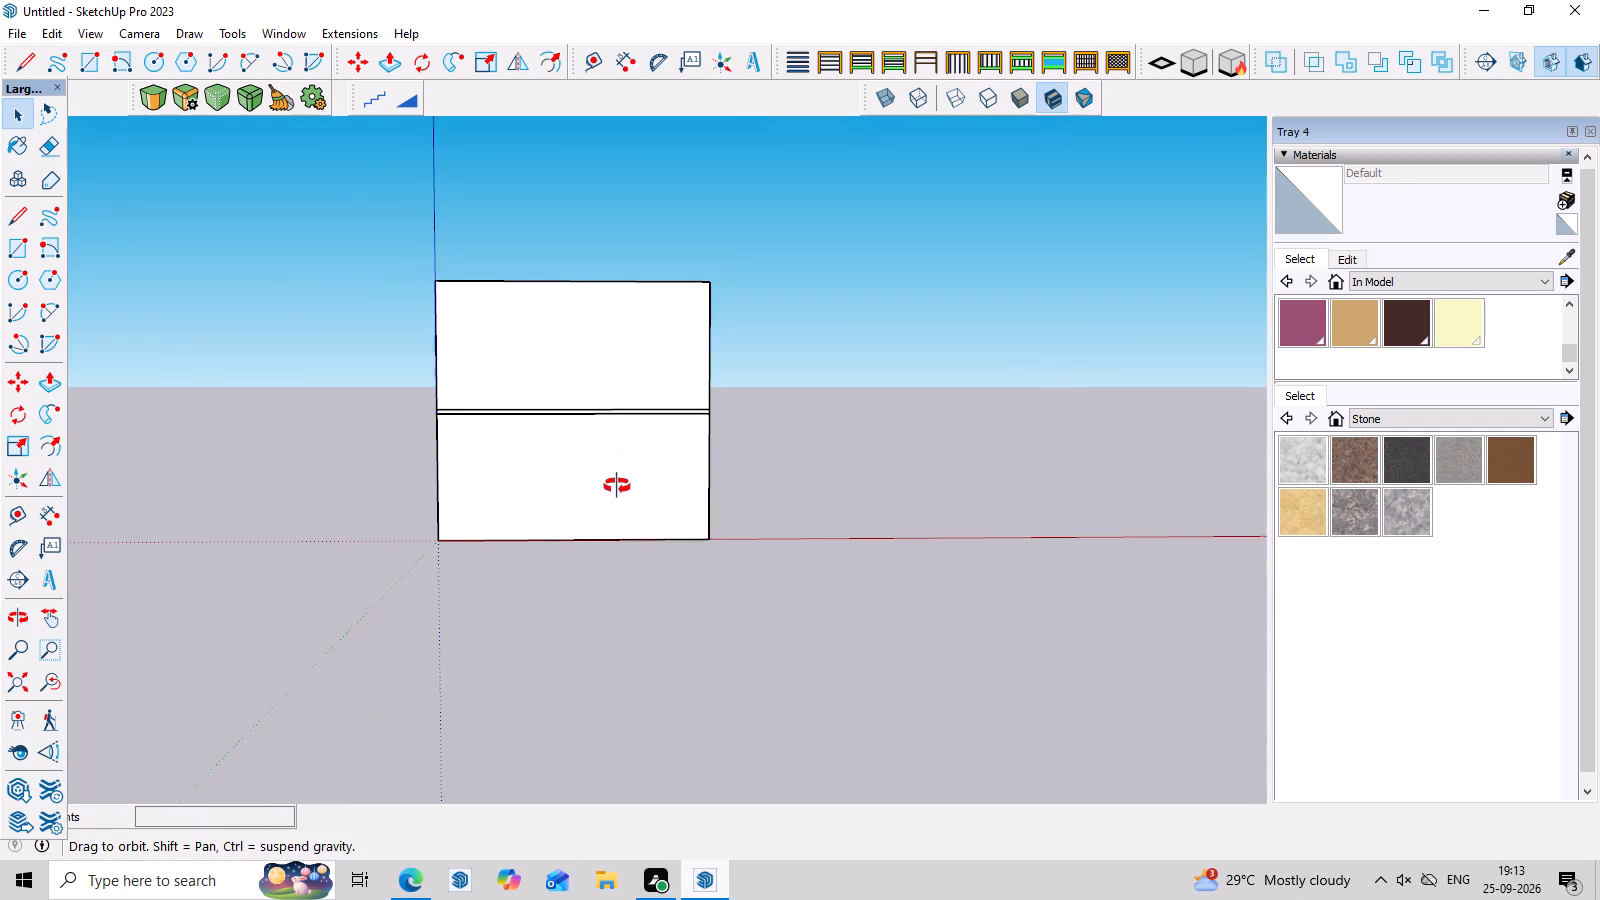
{"action": "middle_click_drag", "start_coordinate": [617, 486], "coordinate": [608, 486]}
{"action": "scroll", "coordinate": [647, 292], "scroll_direction": "down", "scroll_amount": 3}
{"action": "middle_click_drag", "start_coordinate": [726, 319], "coordinate": [664, 578]}
{"action": "scroll", "coordinate": [478, 370], "scroll_direction": "up", "scroll_amount": 5}
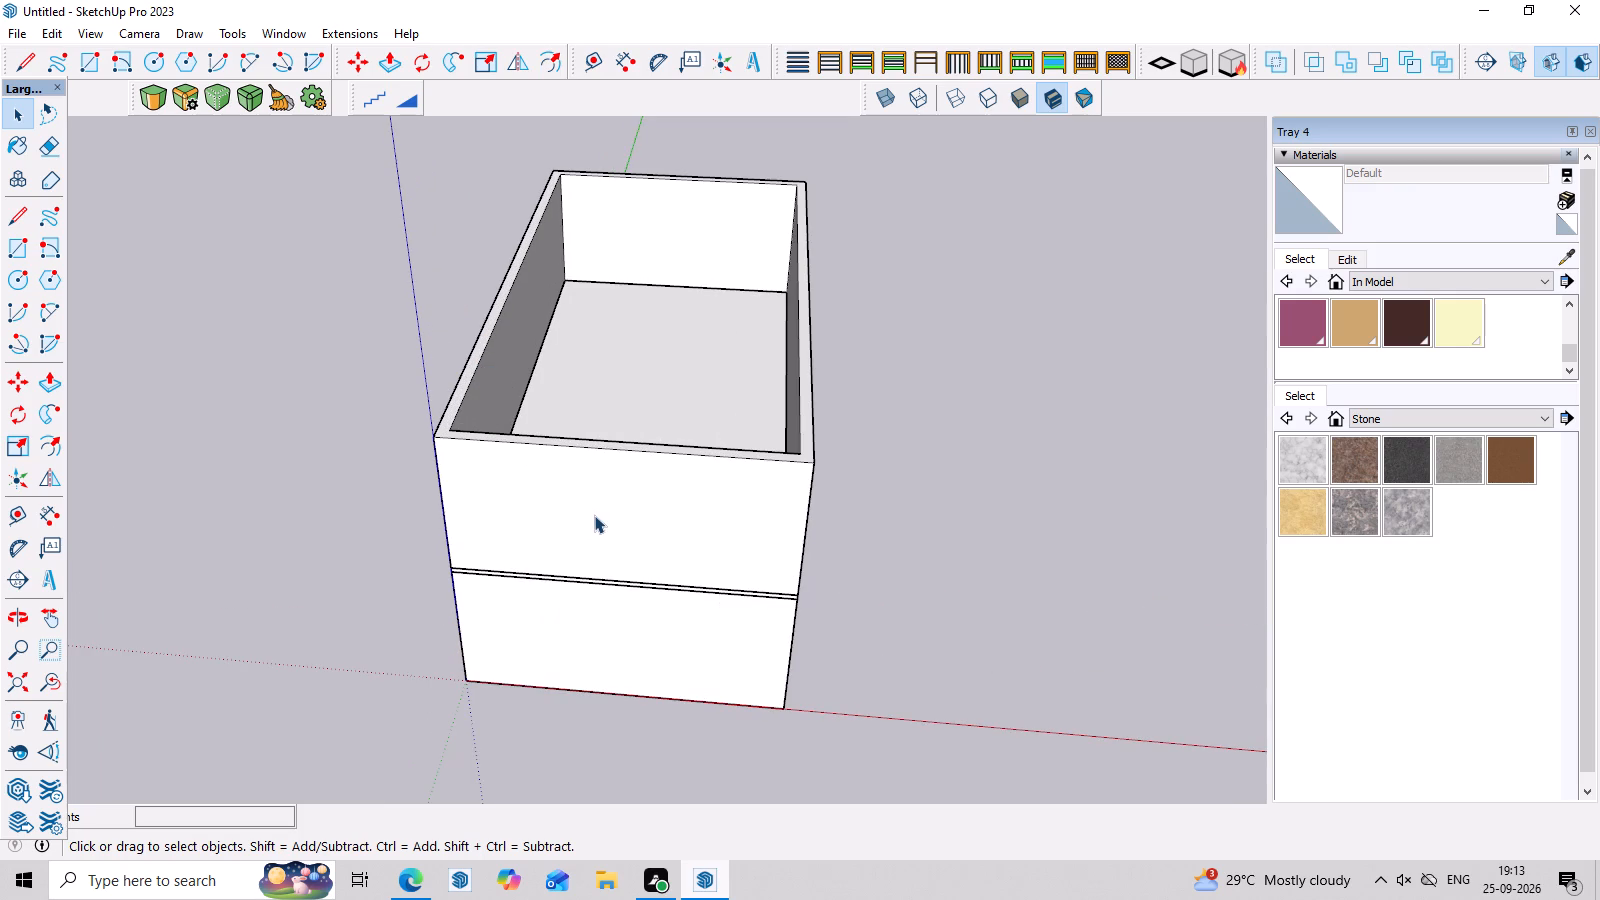
{"action": "scroll", "coordinate": [593, 560], "scroll_direction": "down", "scroll_amount": 2}
{"action": "middle_click_drag", "start_coordinate": [595, 573], "coordinate": [669, 350]}
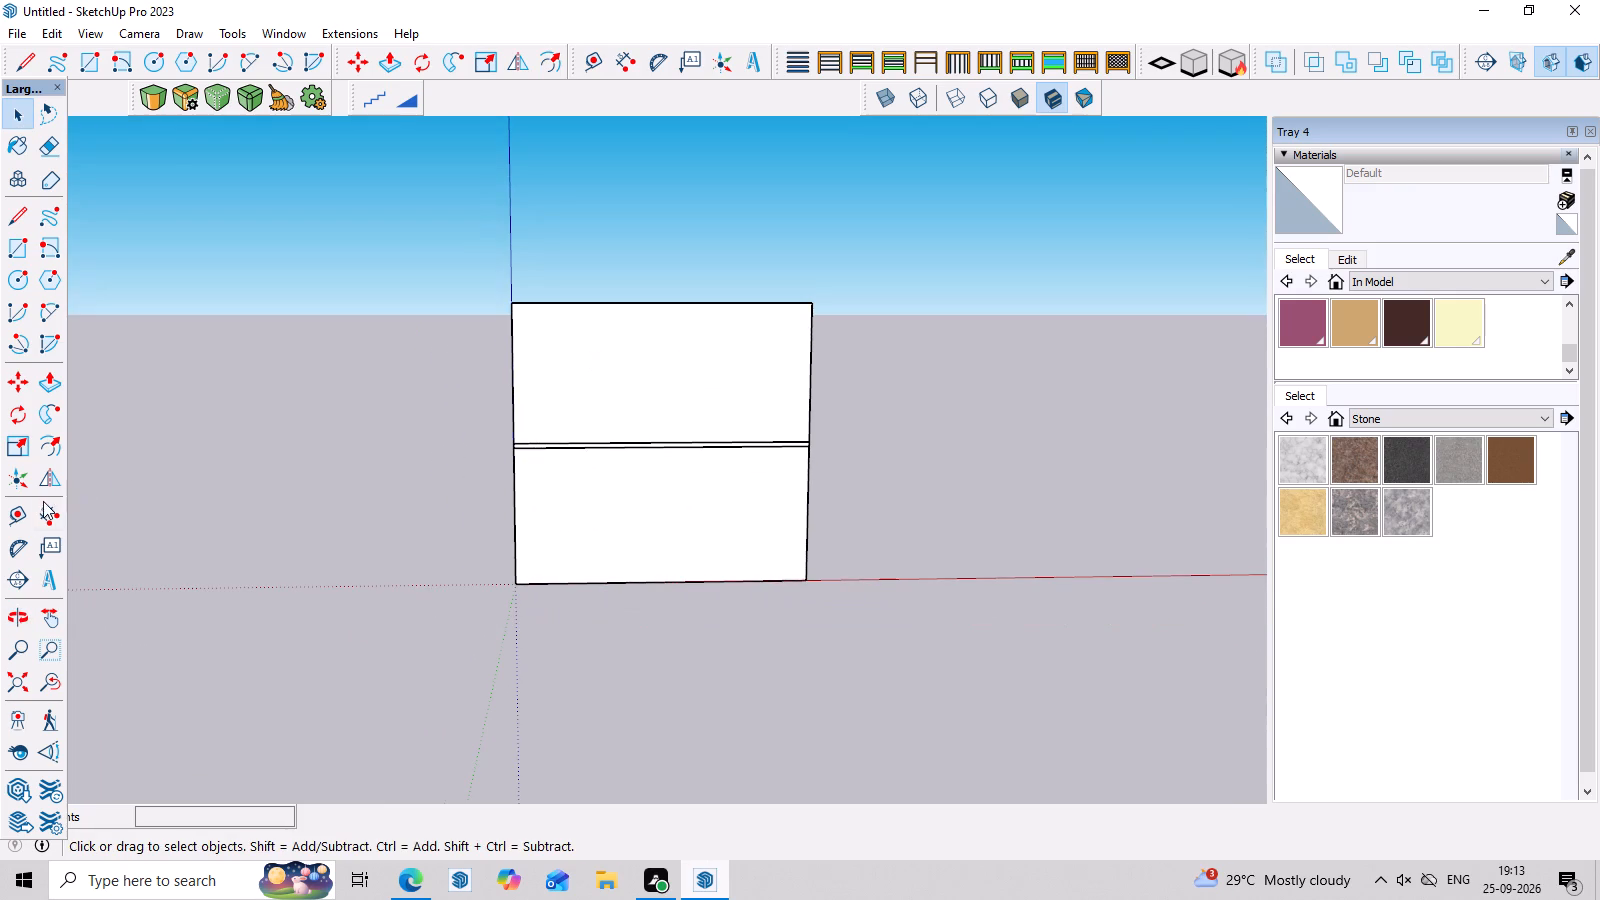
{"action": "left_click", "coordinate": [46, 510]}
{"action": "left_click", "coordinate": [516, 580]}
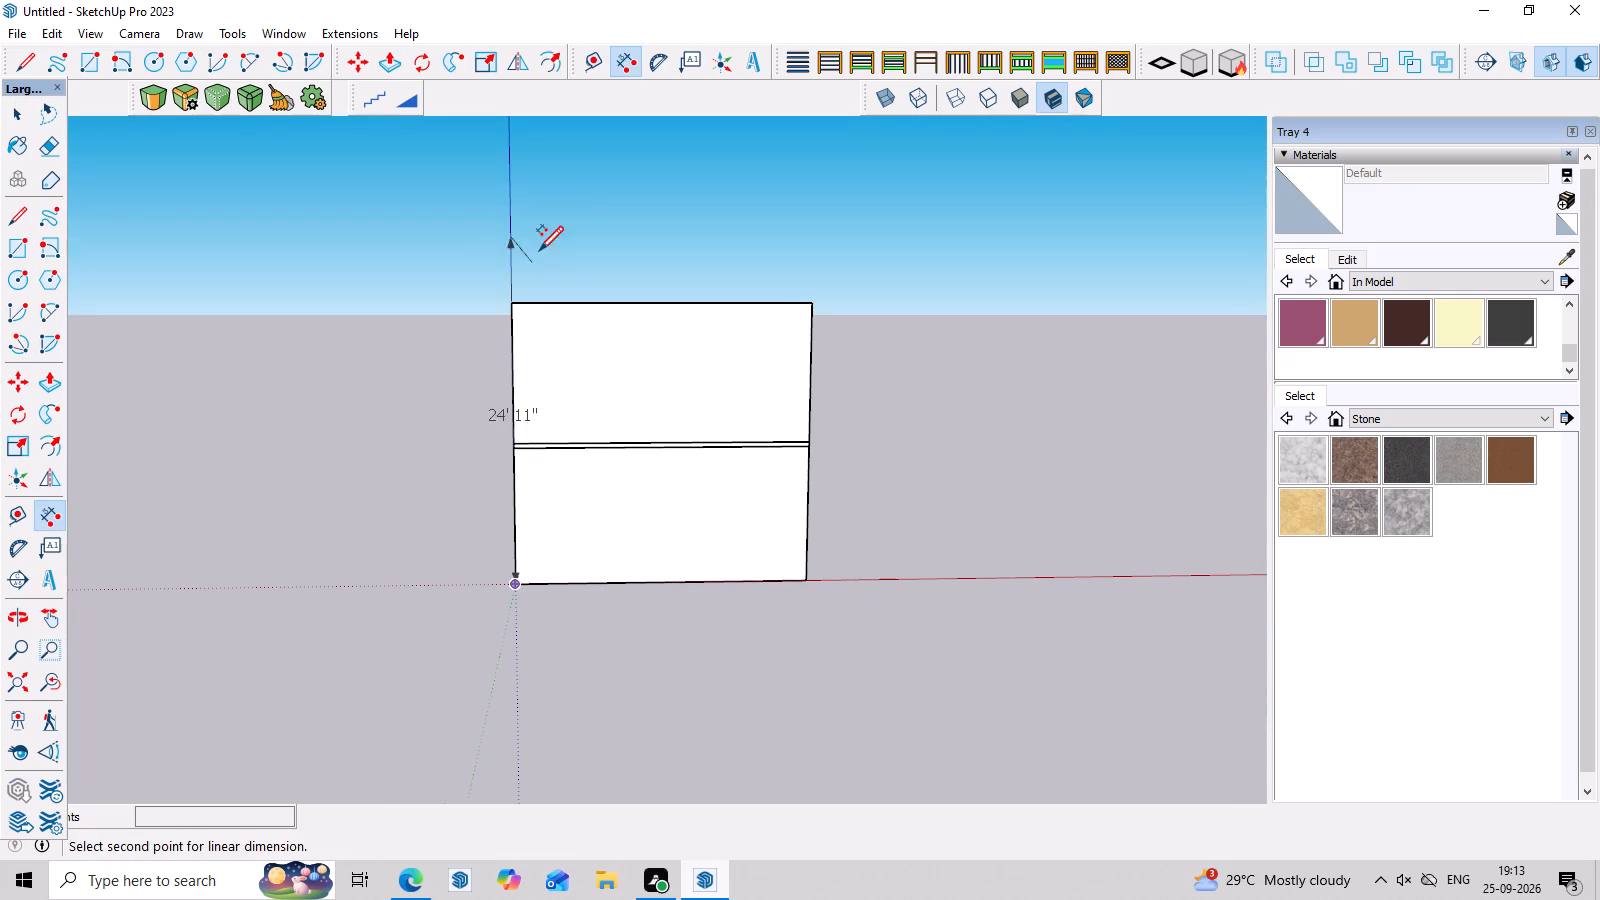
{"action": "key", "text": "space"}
Examine the front elevation of the two storeys and the slab line between them.
{"action": "middle_click_drag", "start_coordinate": [756, 516], "coordinate": [731, 585]}
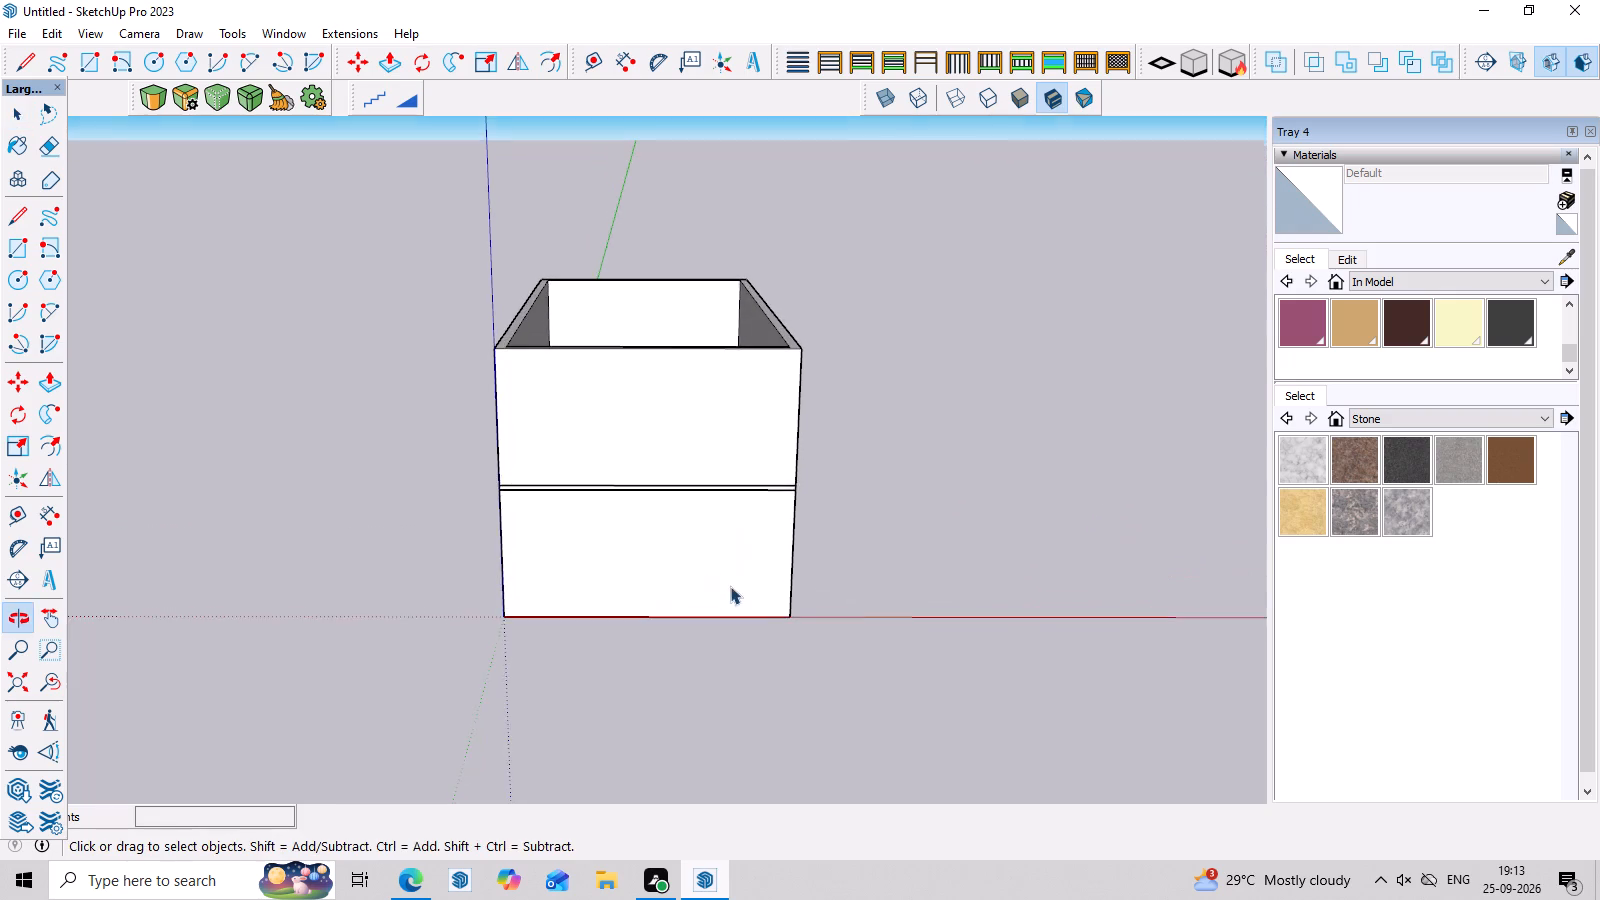
{"action": "scroll", "coordinate": [606, 383], "scroll_direction": "up", "scroll_amount": 3}
{"action": "middle_click_drag", "start_coordinate": [665, 523], "coordinate": [672, 462]}
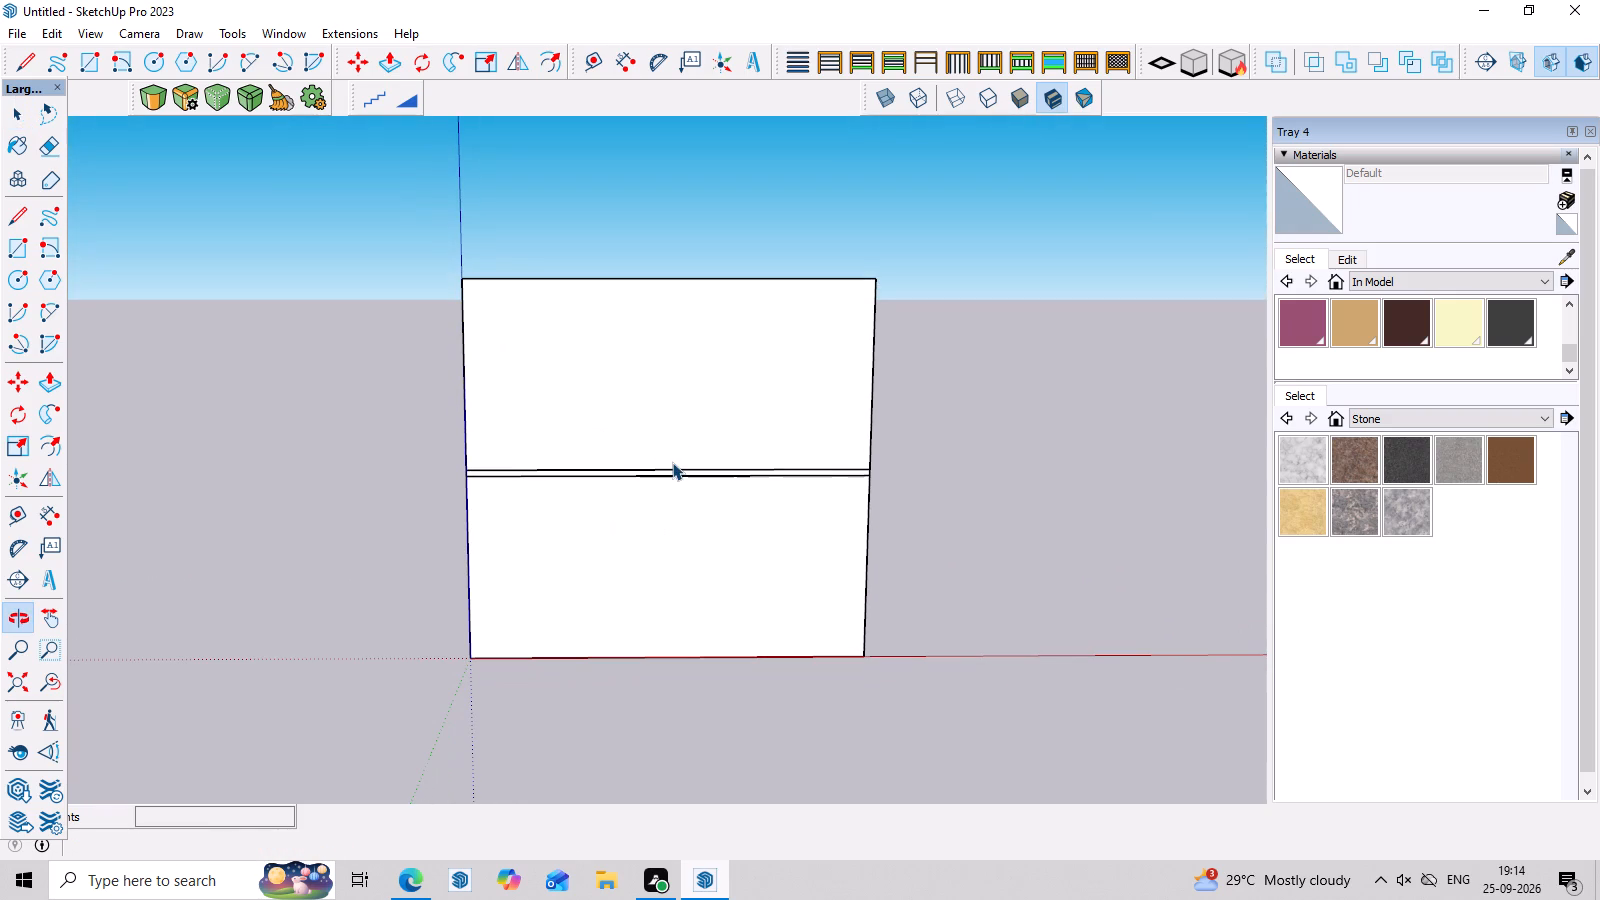
{"action": "middle_click_drag", "start_coordinate": [654, 543], "coordinate": [652, 462]}
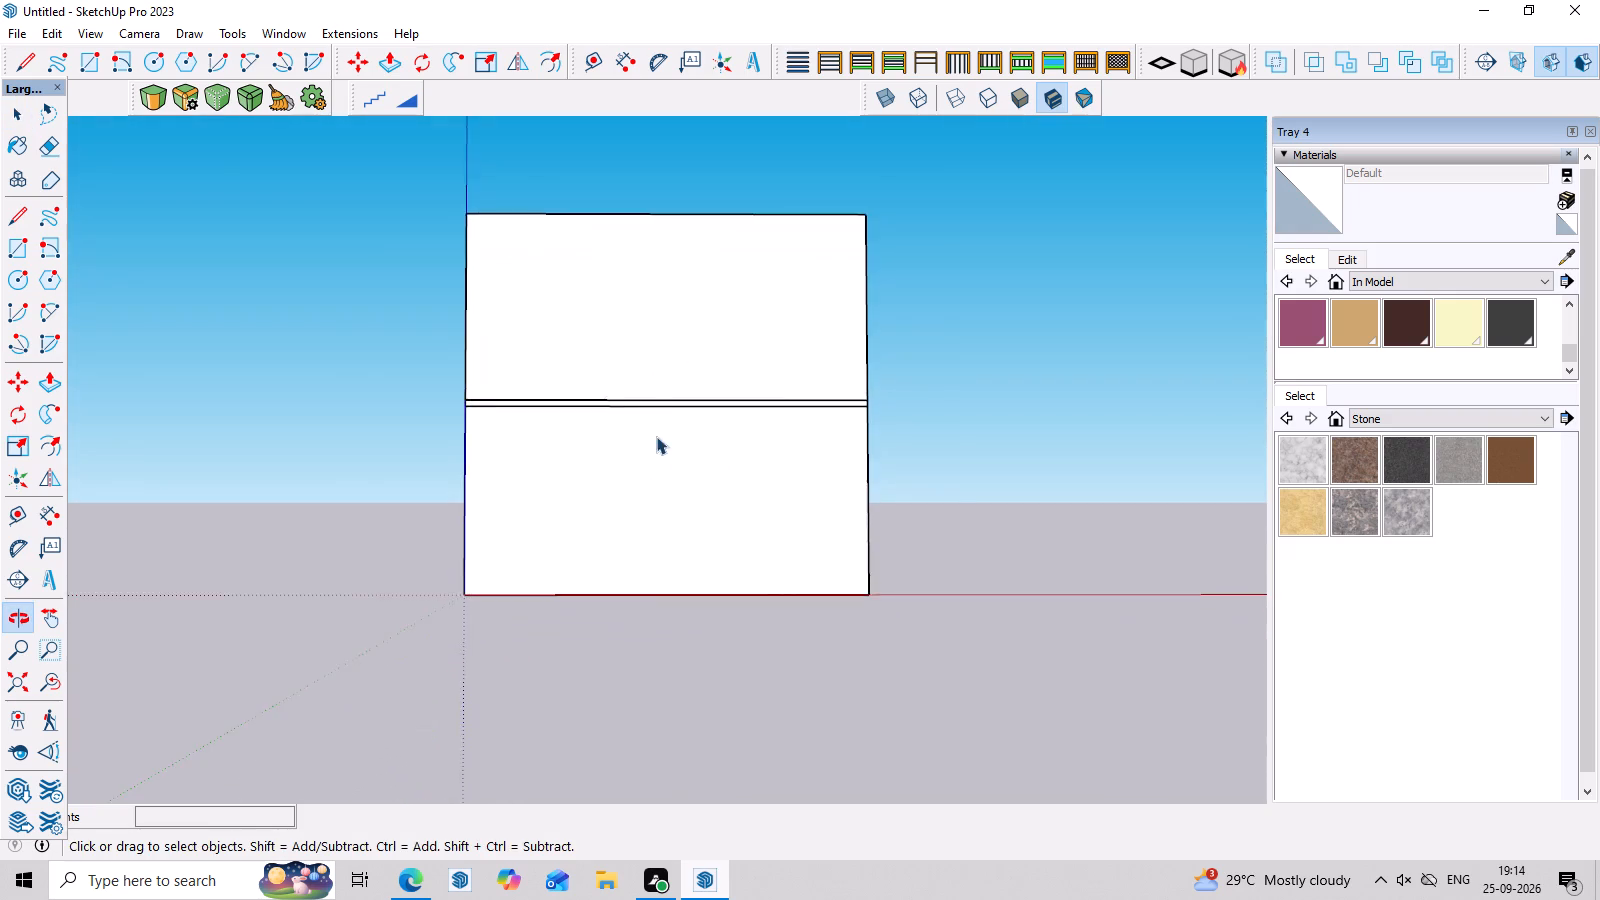
{"action": "scroll", "coordinate": [663, 402], "scroll_direction": "up", "scroll_amount": 3}
{"action": "middle_click_drag", "start_coordinate": [664, 398], "coordinate": [661, 421]}
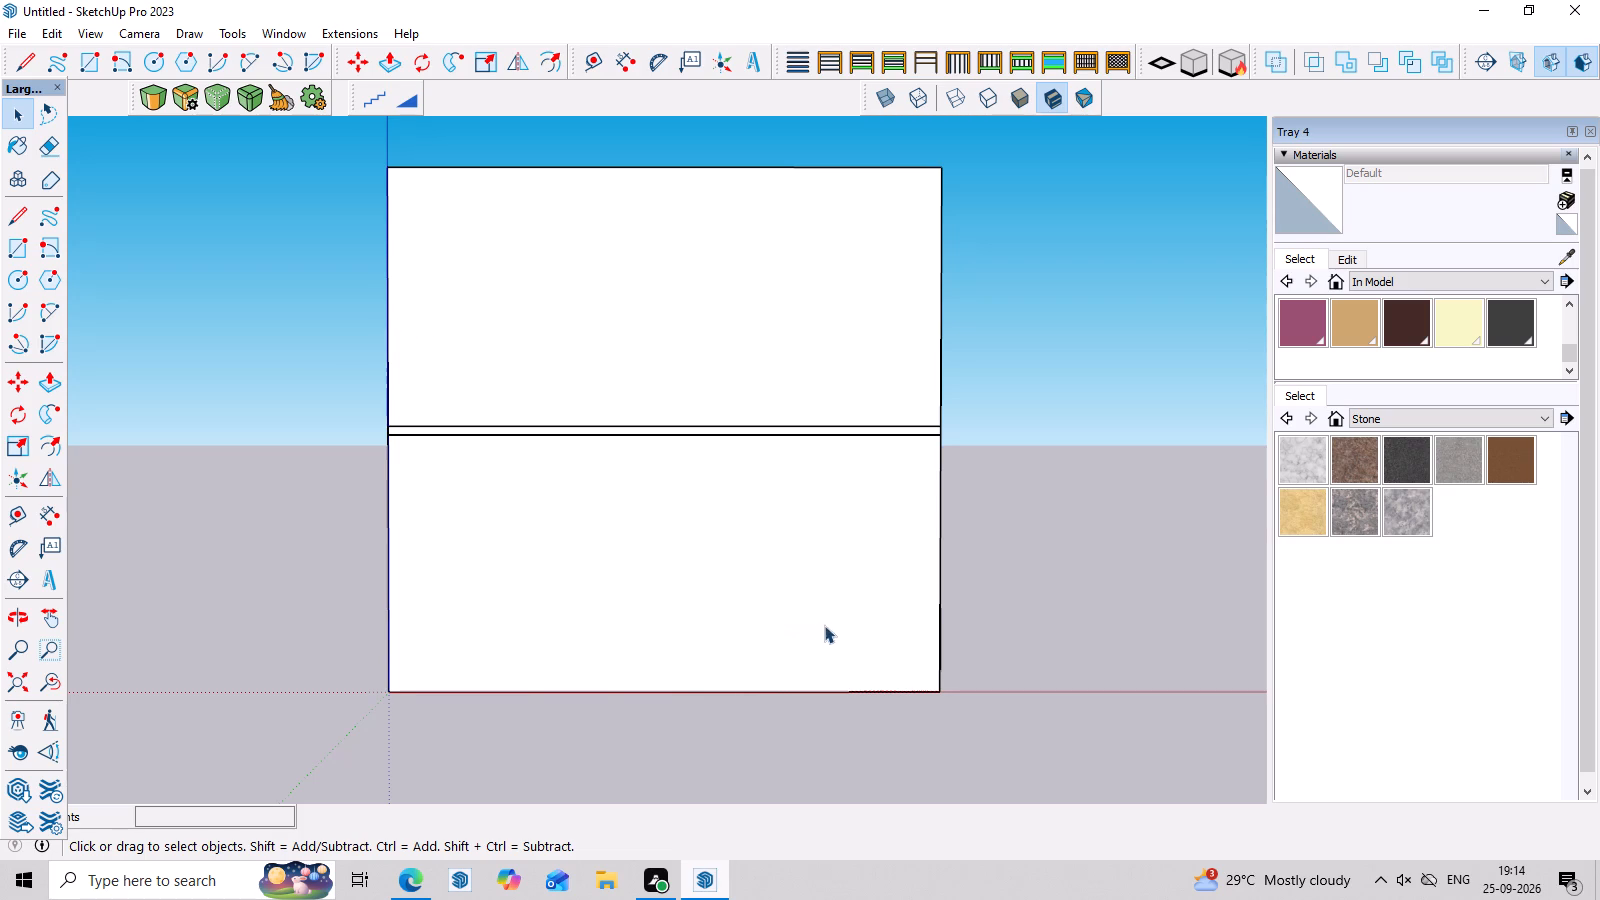
{"action": "middle_click_drag", "start_coordinate": [876, 643], "coordinate": [860, 674]}
{"action": "scroll", "coordinate": [764, 712], "scroll_direction": "up", "scroll_amount": 2}
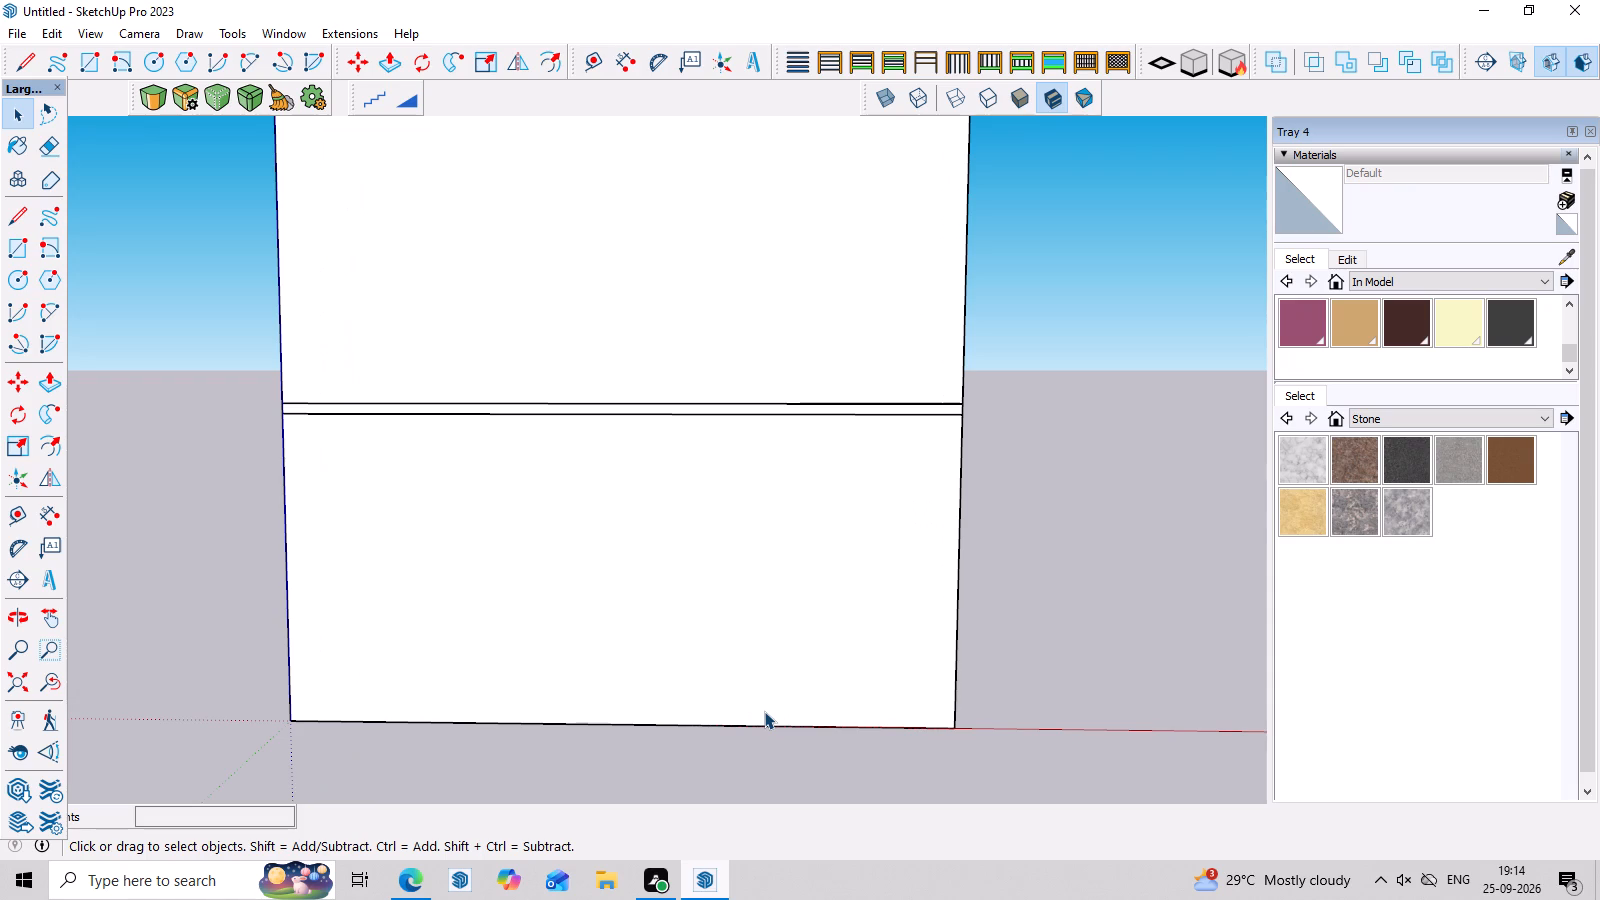
Undo back to the ground-floor wall group, removing the base rectangle, the upper wall copy and the roof slab.
{"action": "key", "text": "ctrl+z"}
{"action": "key", "text": "ctrl+z"}
{"action": "key", "text": "ctrl+z"}
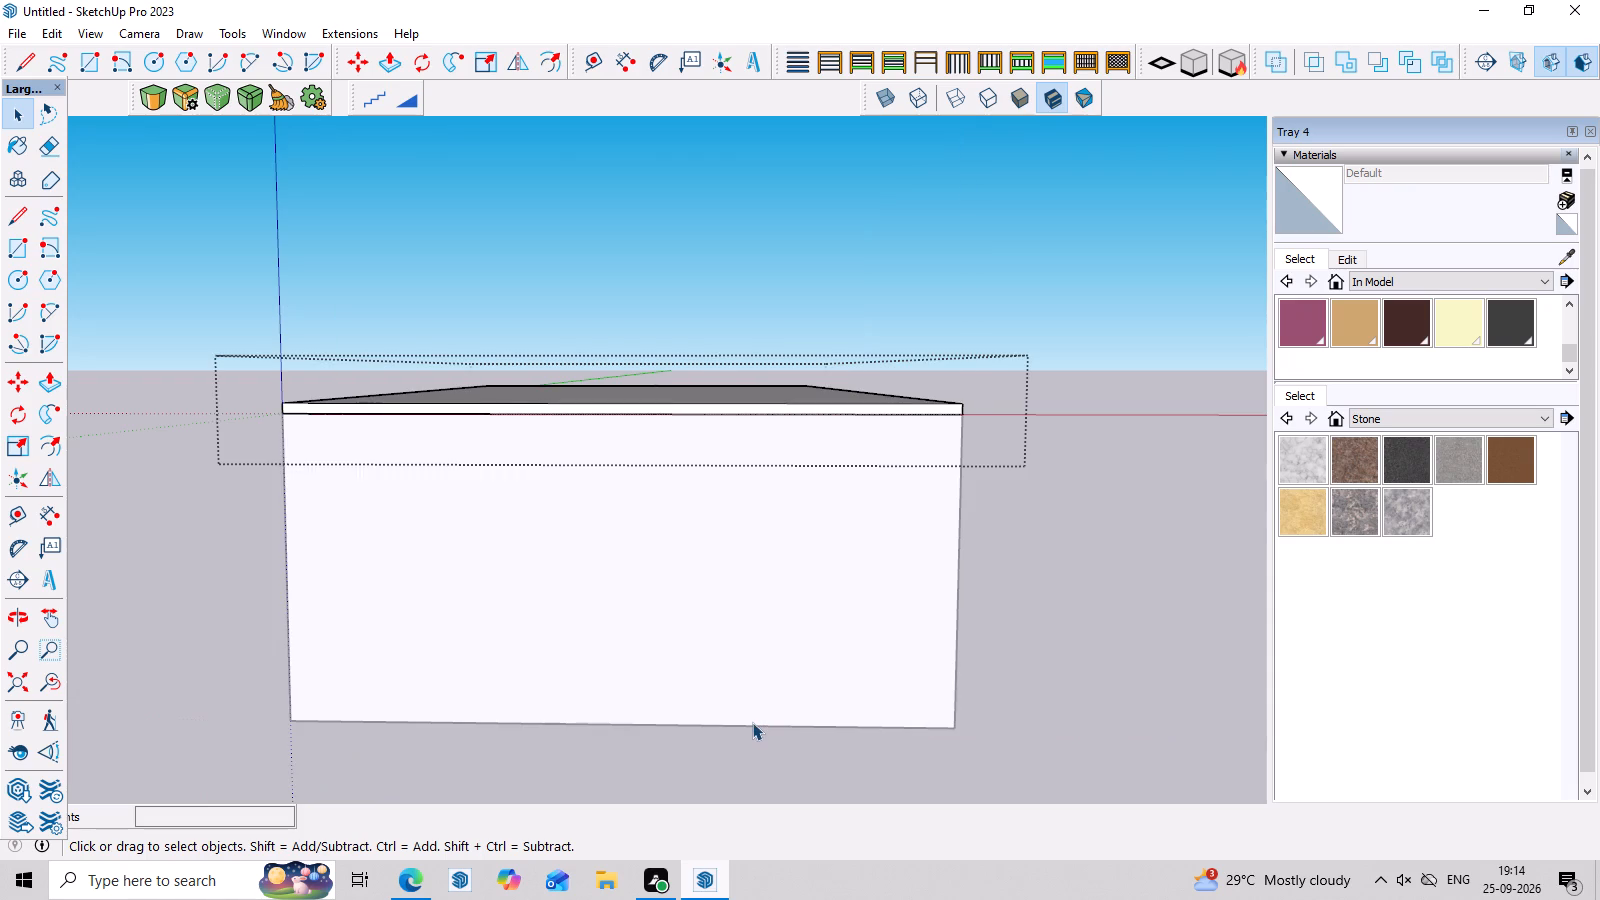
{"action": "key", "text": "ctrl+z"}
{"action": "key", "text": "ctrl+z"}
{"action": "key", "text": "ctrl+z"}
{"action": "middle_click_drag", "start_coordinate": [870, 674], "coordinate": [872, 778]}
{"action": "scroll", "coordinate": [865, 756], "scroll_direction": "up", "scroll_amount": 2}
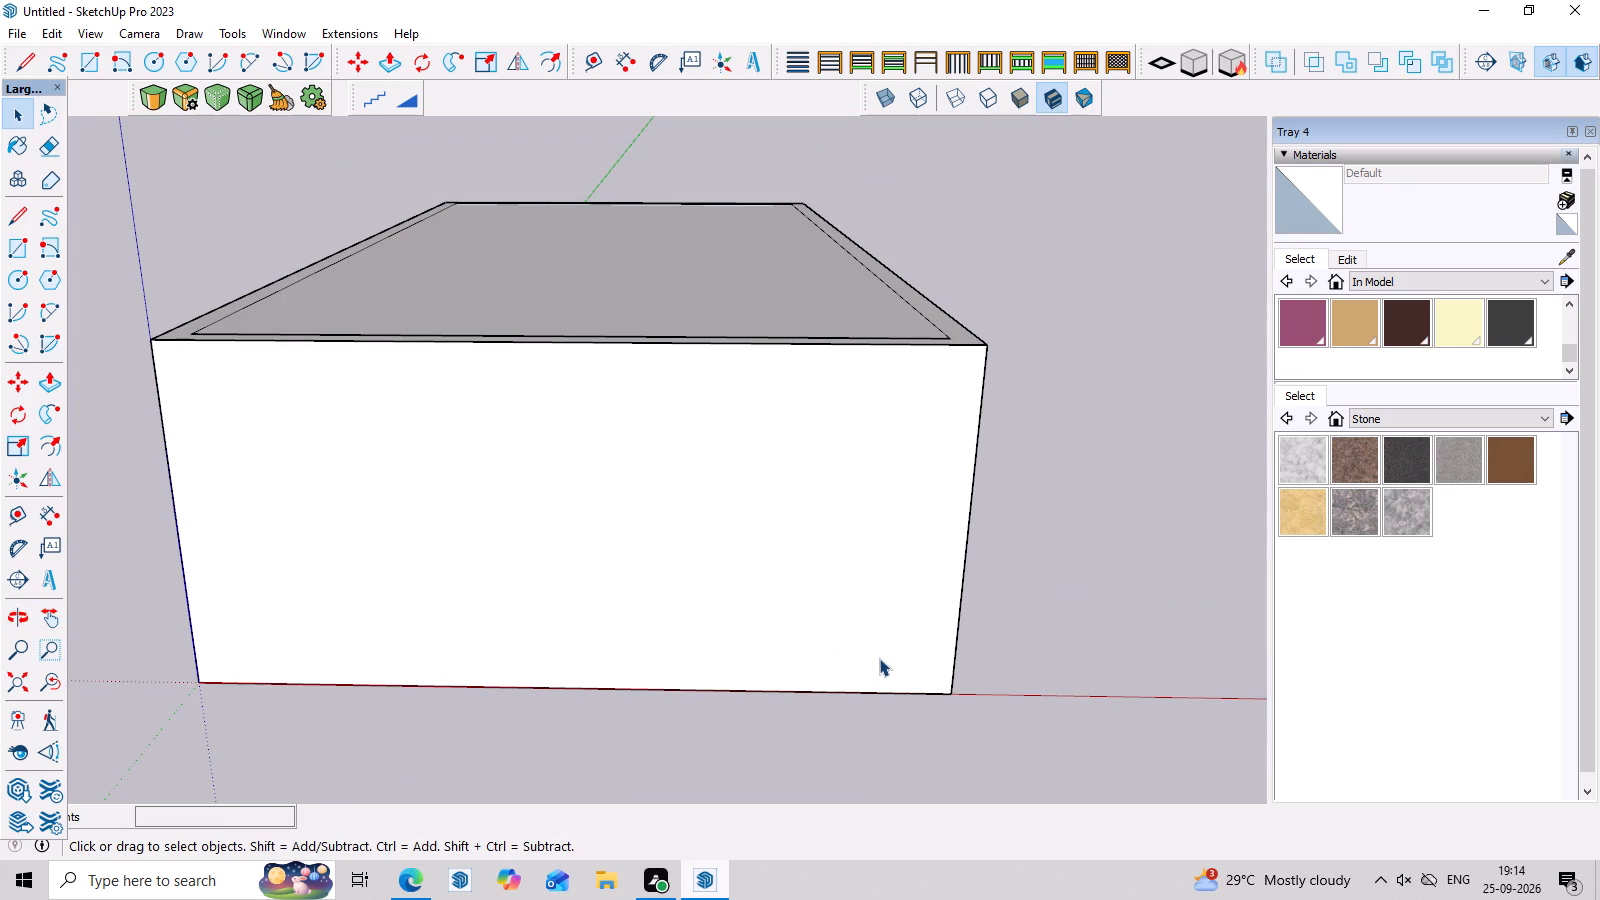
{"action": "key", "text": "ctrl+z"}
{"action": "key", "text": "ctrl+z"}
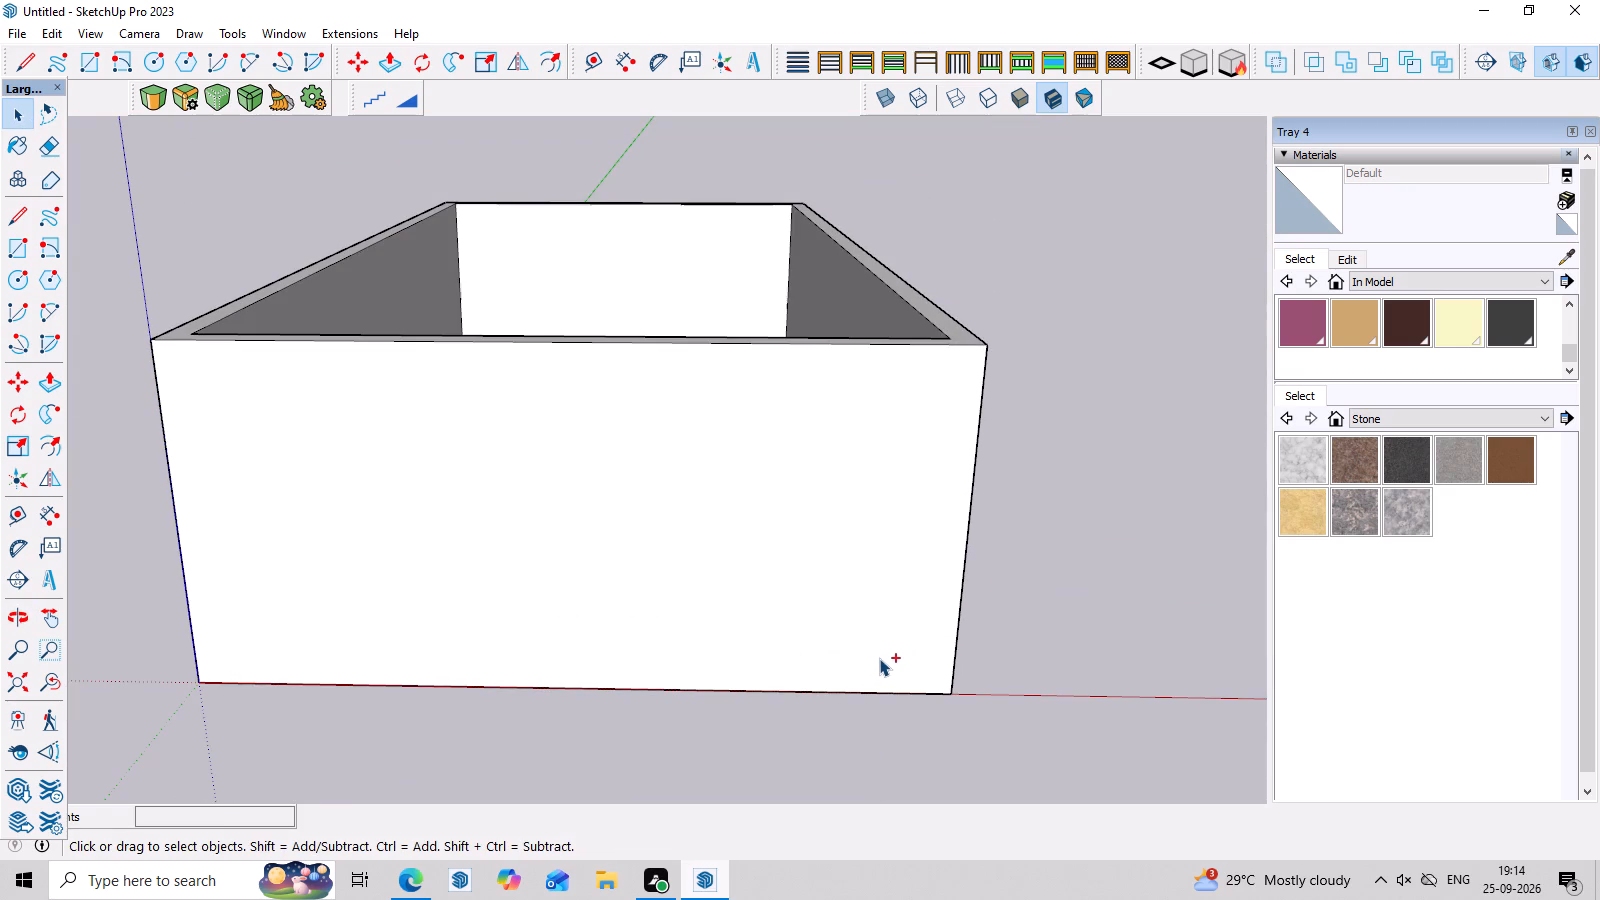
Turn on the Back Edges display for the wall model.
{"action": "middle_click_drag", "start_coordinate": [886, 658], "coordinate": [890, 634]}
{"action": "left_click", "coordinate": [891, 607]}
{"action": "left_click", "coordinate": [1033, 572]}
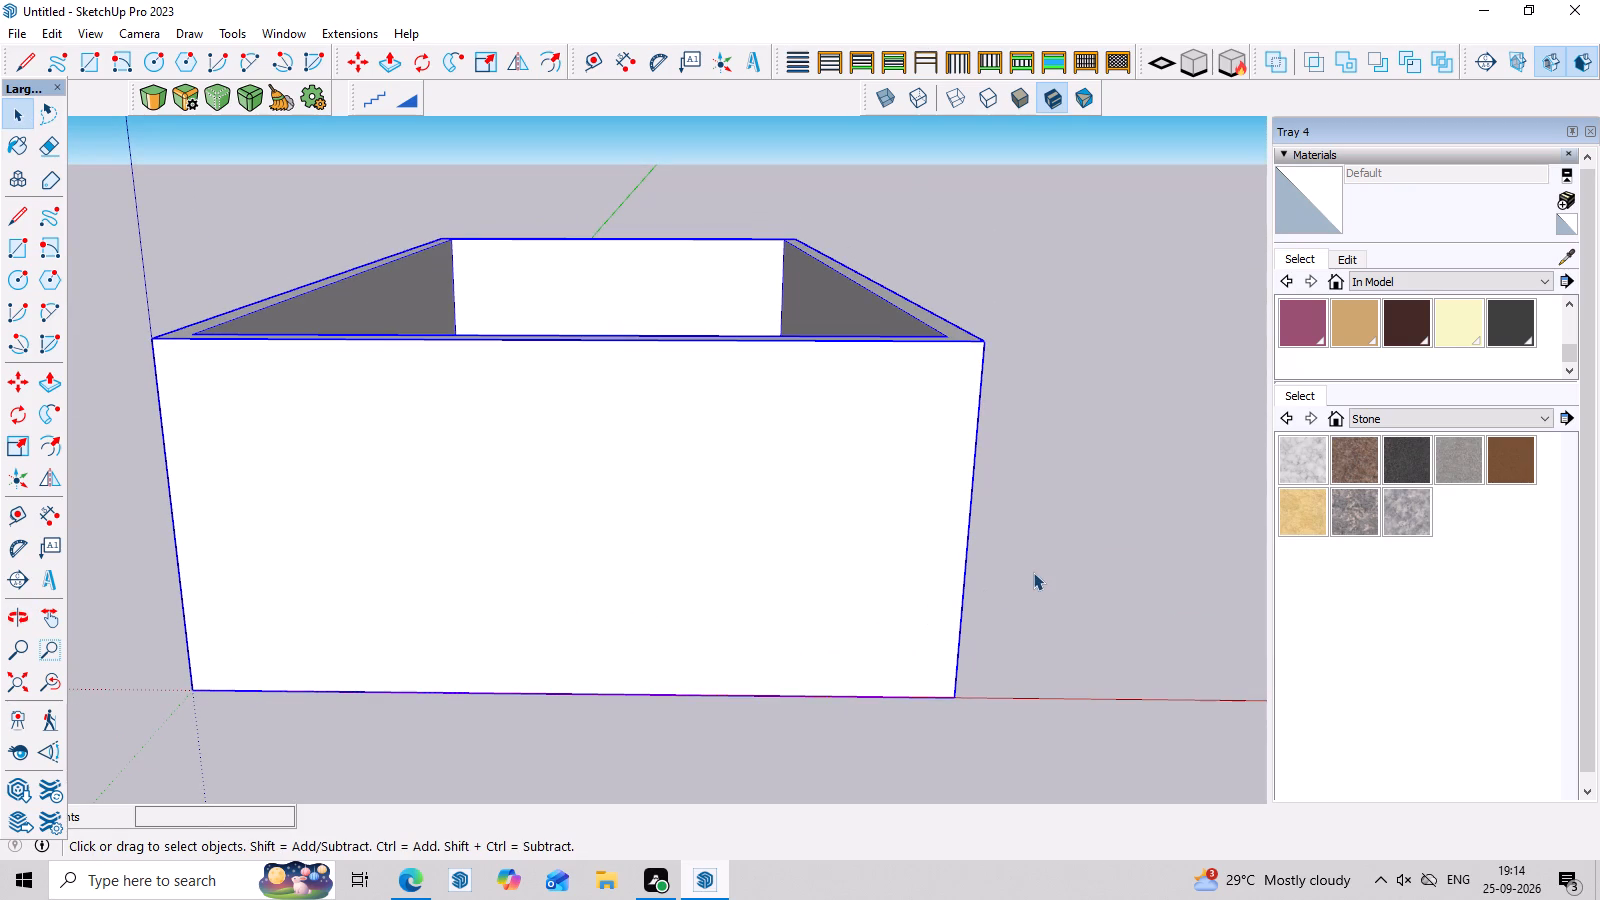
{"action": "key", "text": "space"}
{"action": "key", "text": "k"}
{"action": "scroll", "coordinate": [803, 657], "scroll_direction": "up", "scroll_amount": 3}
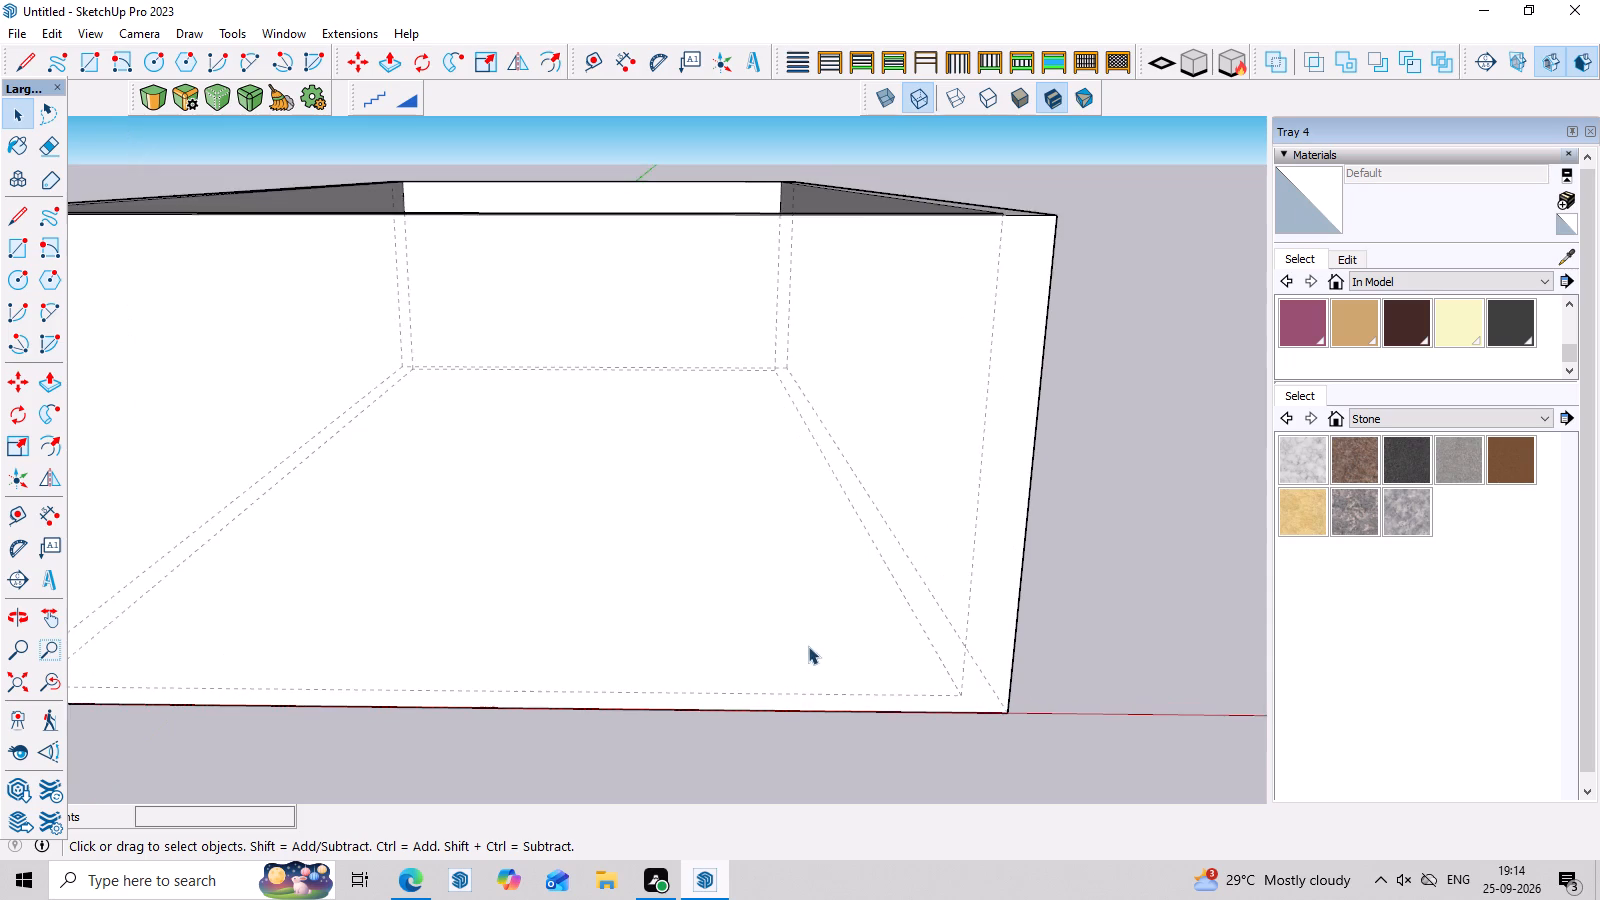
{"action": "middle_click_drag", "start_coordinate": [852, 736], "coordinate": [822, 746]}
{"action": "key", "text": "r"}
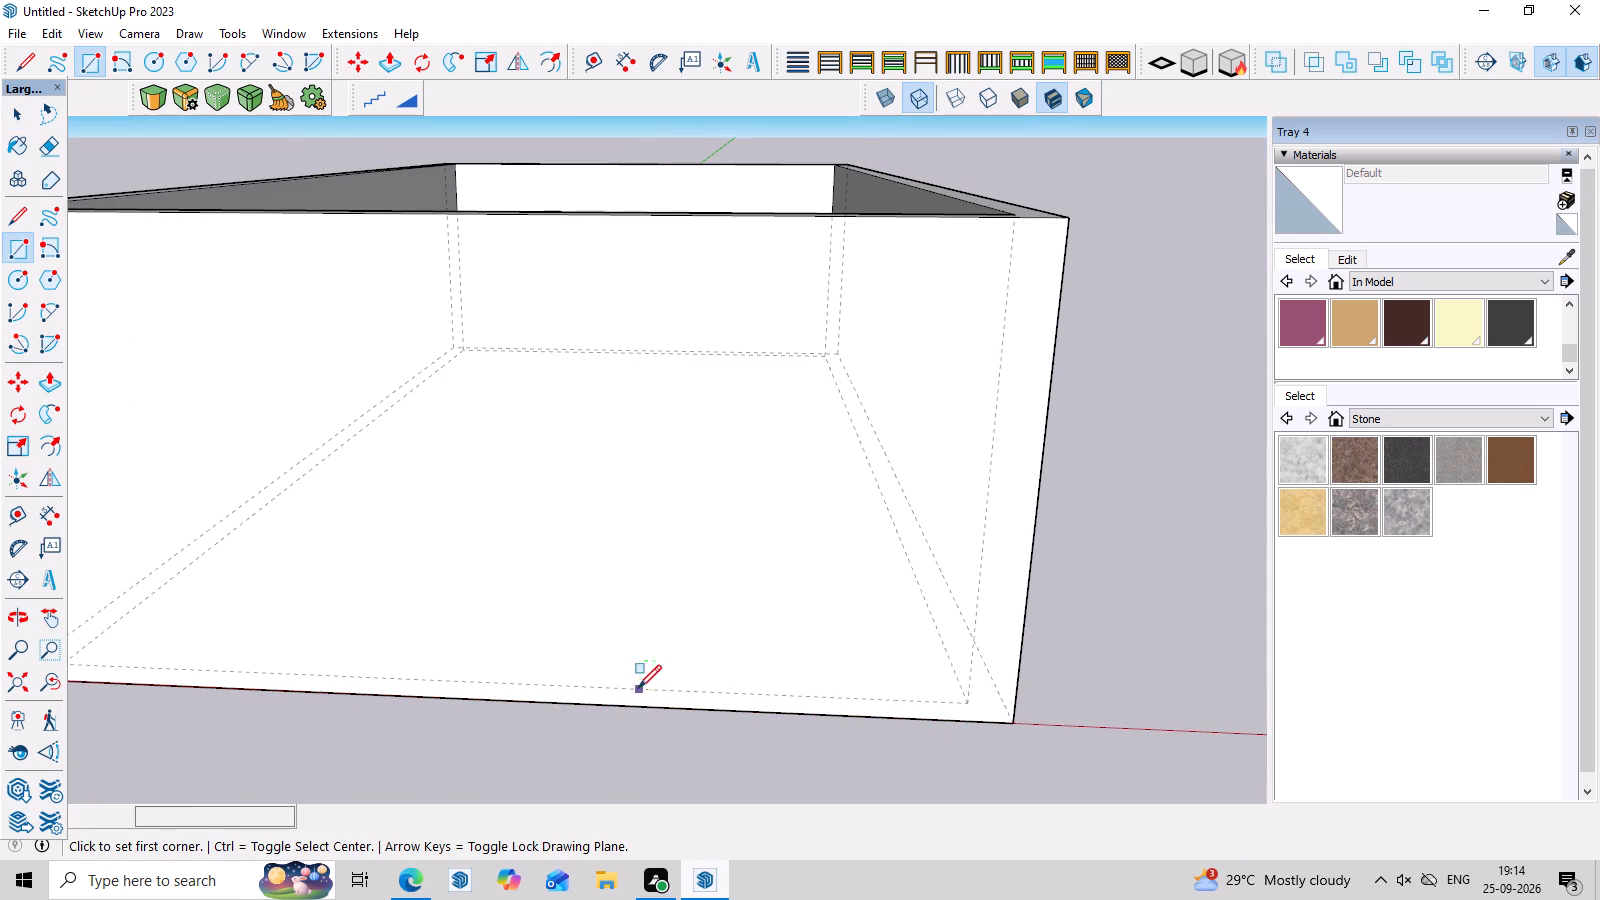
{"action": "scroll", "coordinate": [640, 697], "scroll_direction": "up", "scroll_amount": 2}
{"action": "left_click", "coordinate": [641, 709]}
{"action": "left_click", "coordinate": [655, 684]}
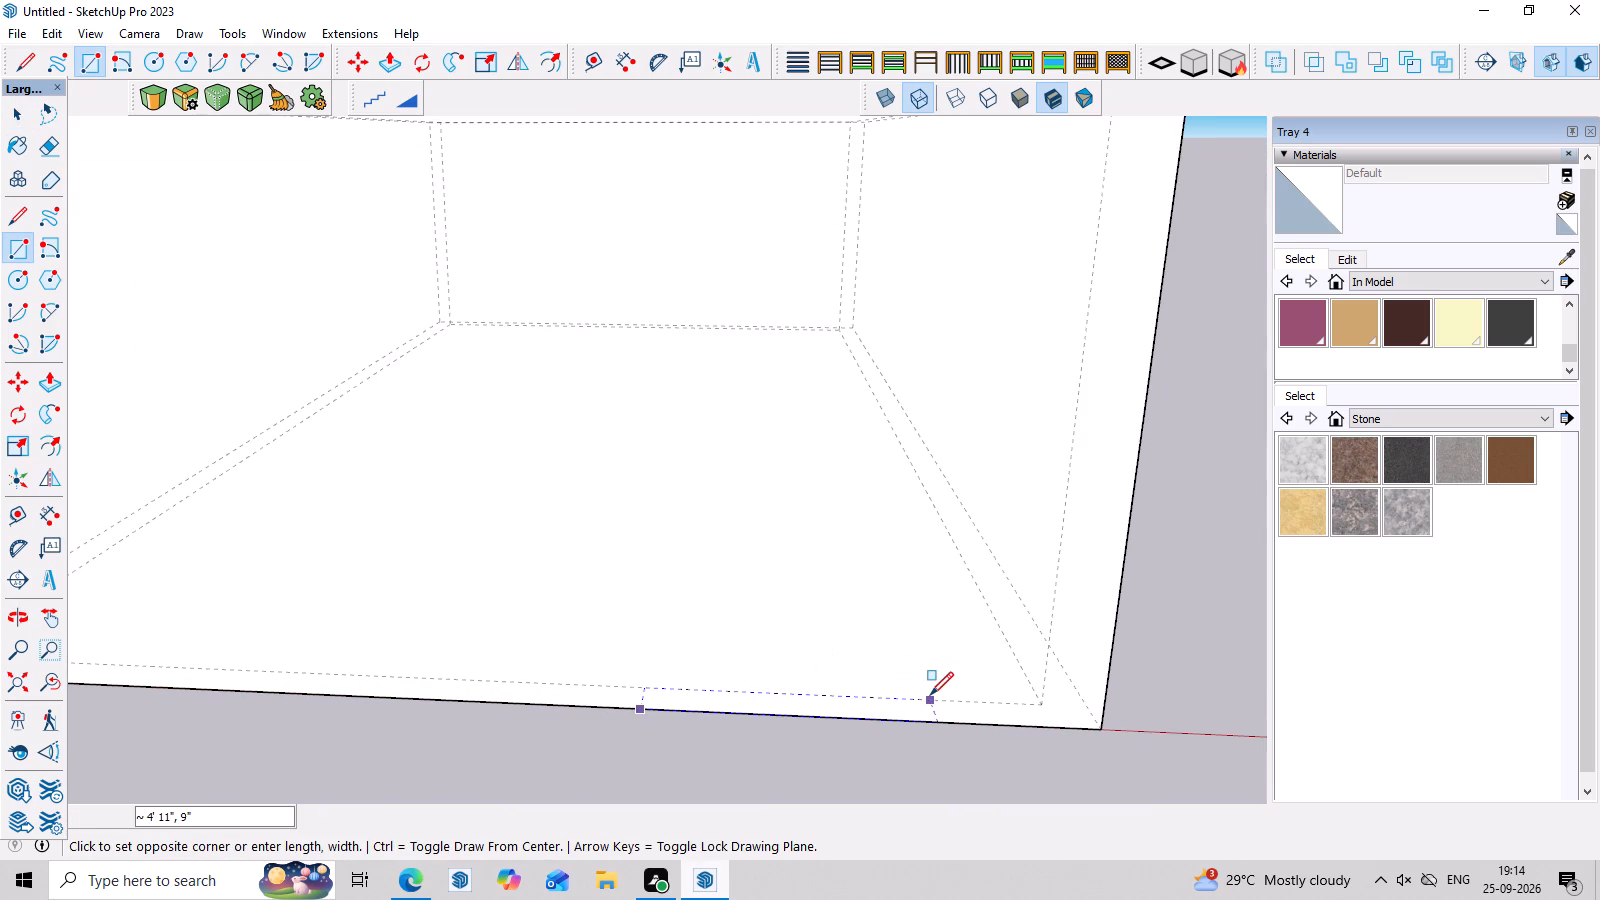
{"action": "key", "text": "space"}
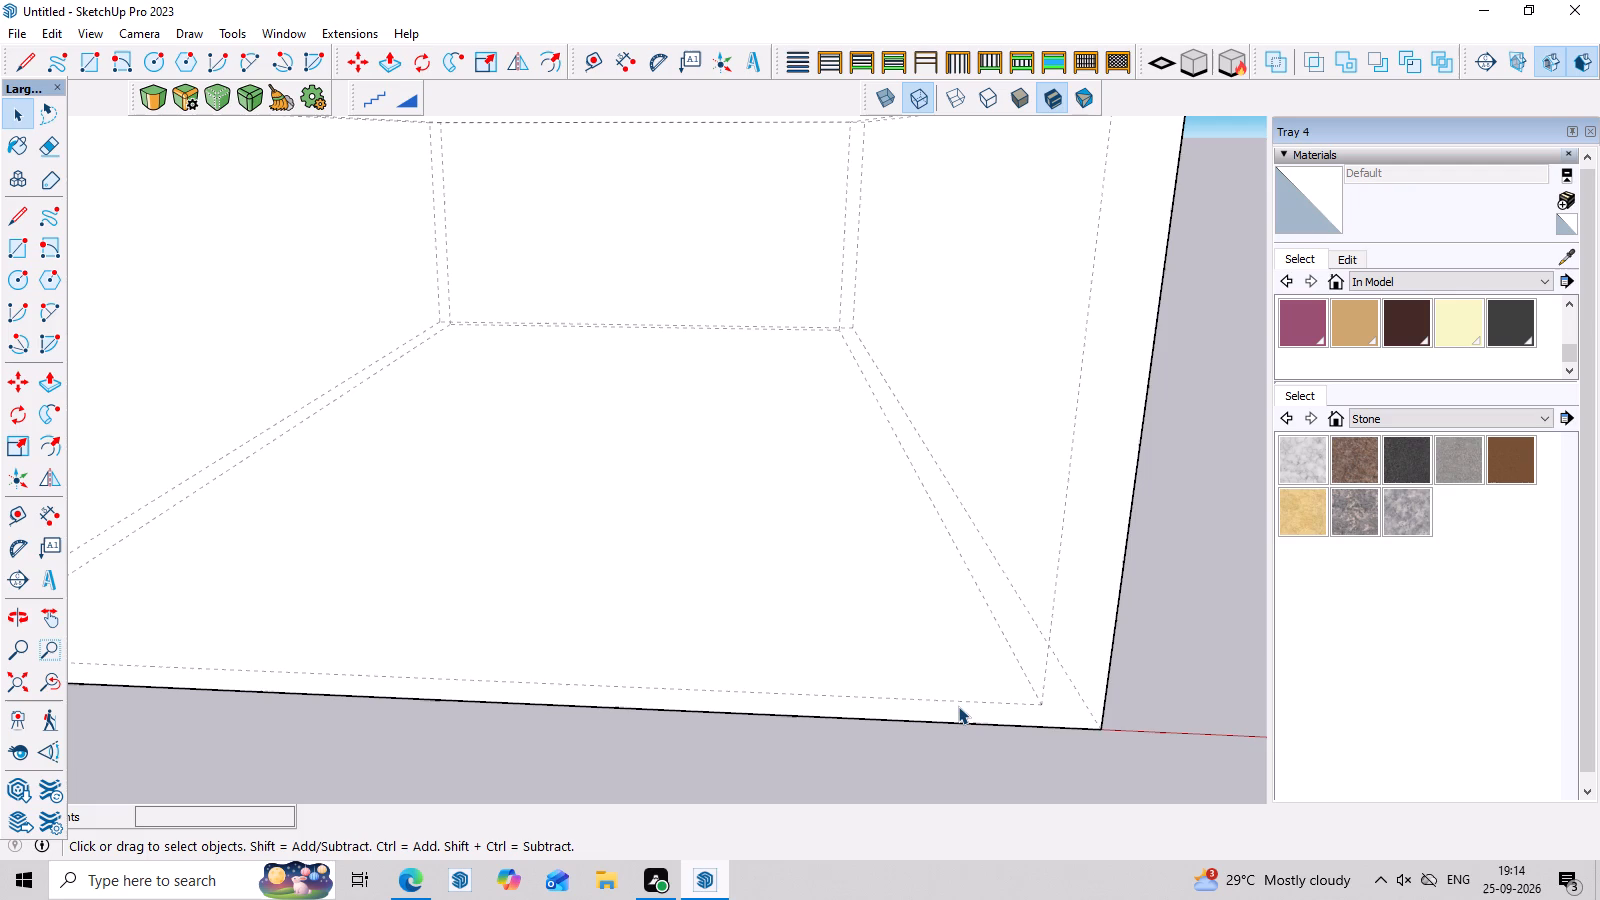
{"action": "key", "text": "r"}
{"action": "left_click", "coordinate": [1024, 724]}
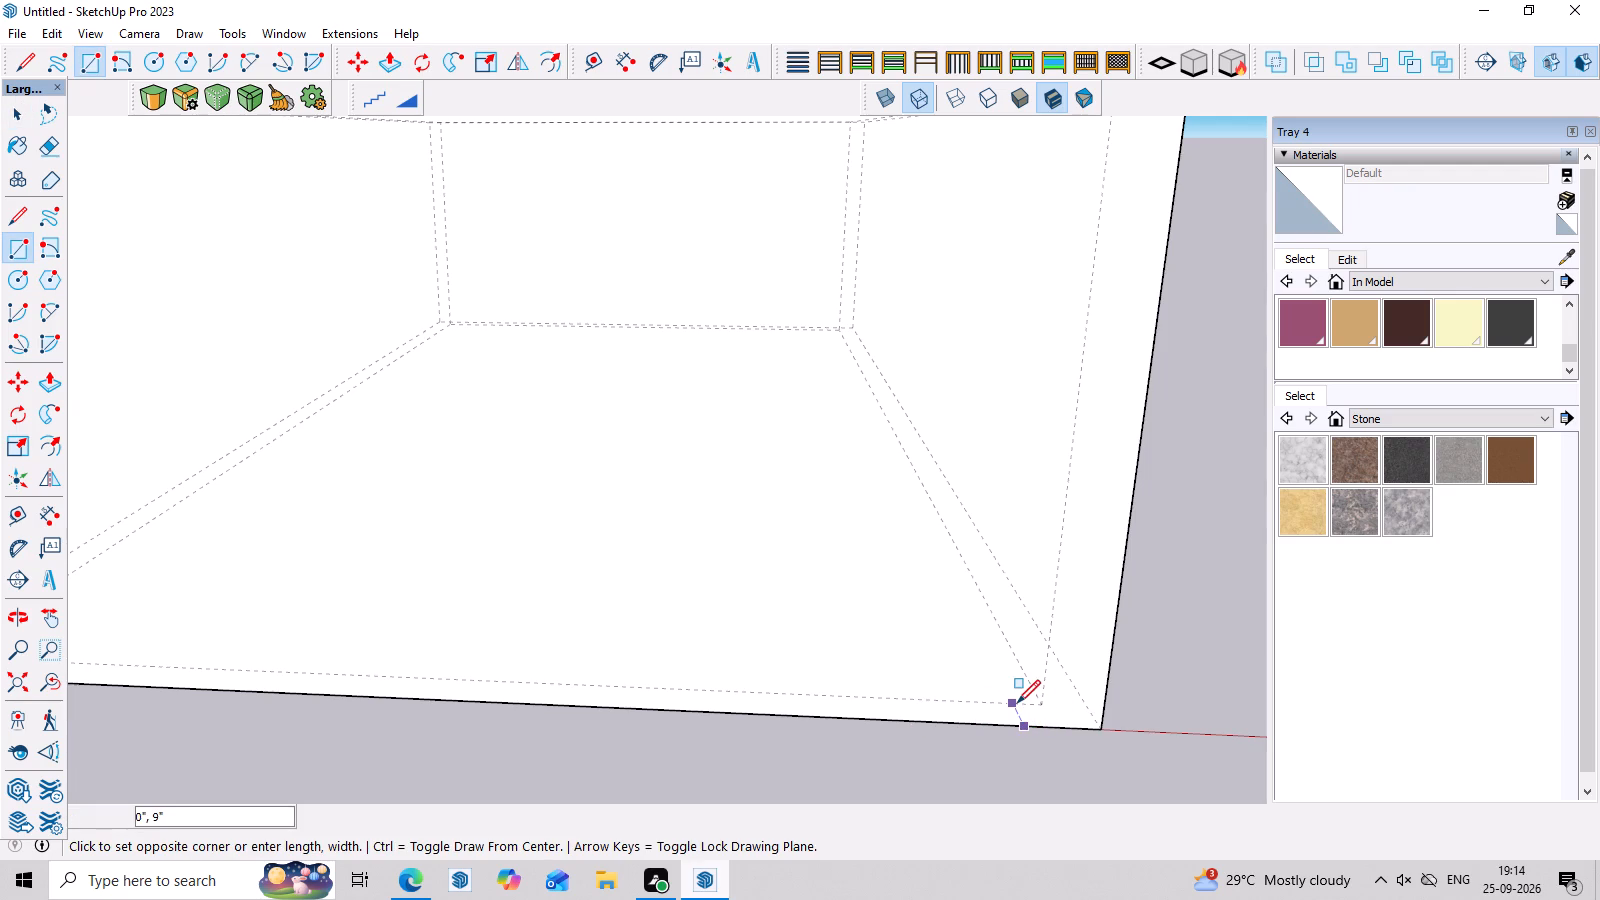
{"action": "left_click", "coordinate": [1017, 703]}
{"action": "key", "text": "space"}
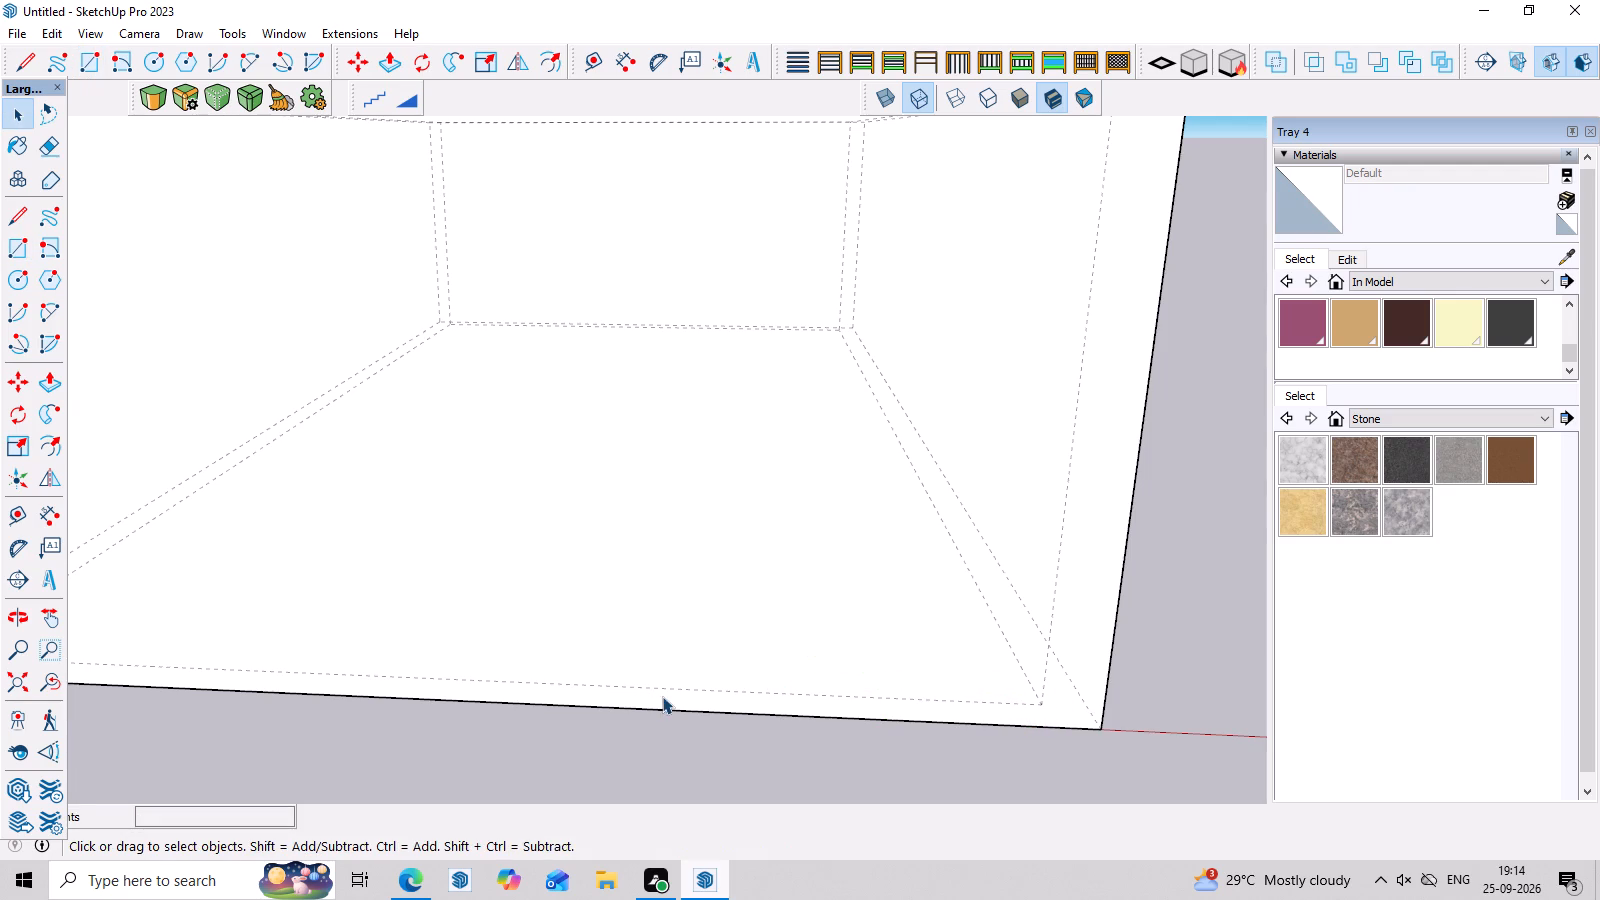
Draw a rectangle about 4' 8" by 9" across the front wall's base thickness, near the end away from the origin.
{"action": "key", "text": "r"}
{"action": "left_click", "coordinate": [686, 708]}
{"action": "left_click", "coordinate": [693, 688]}
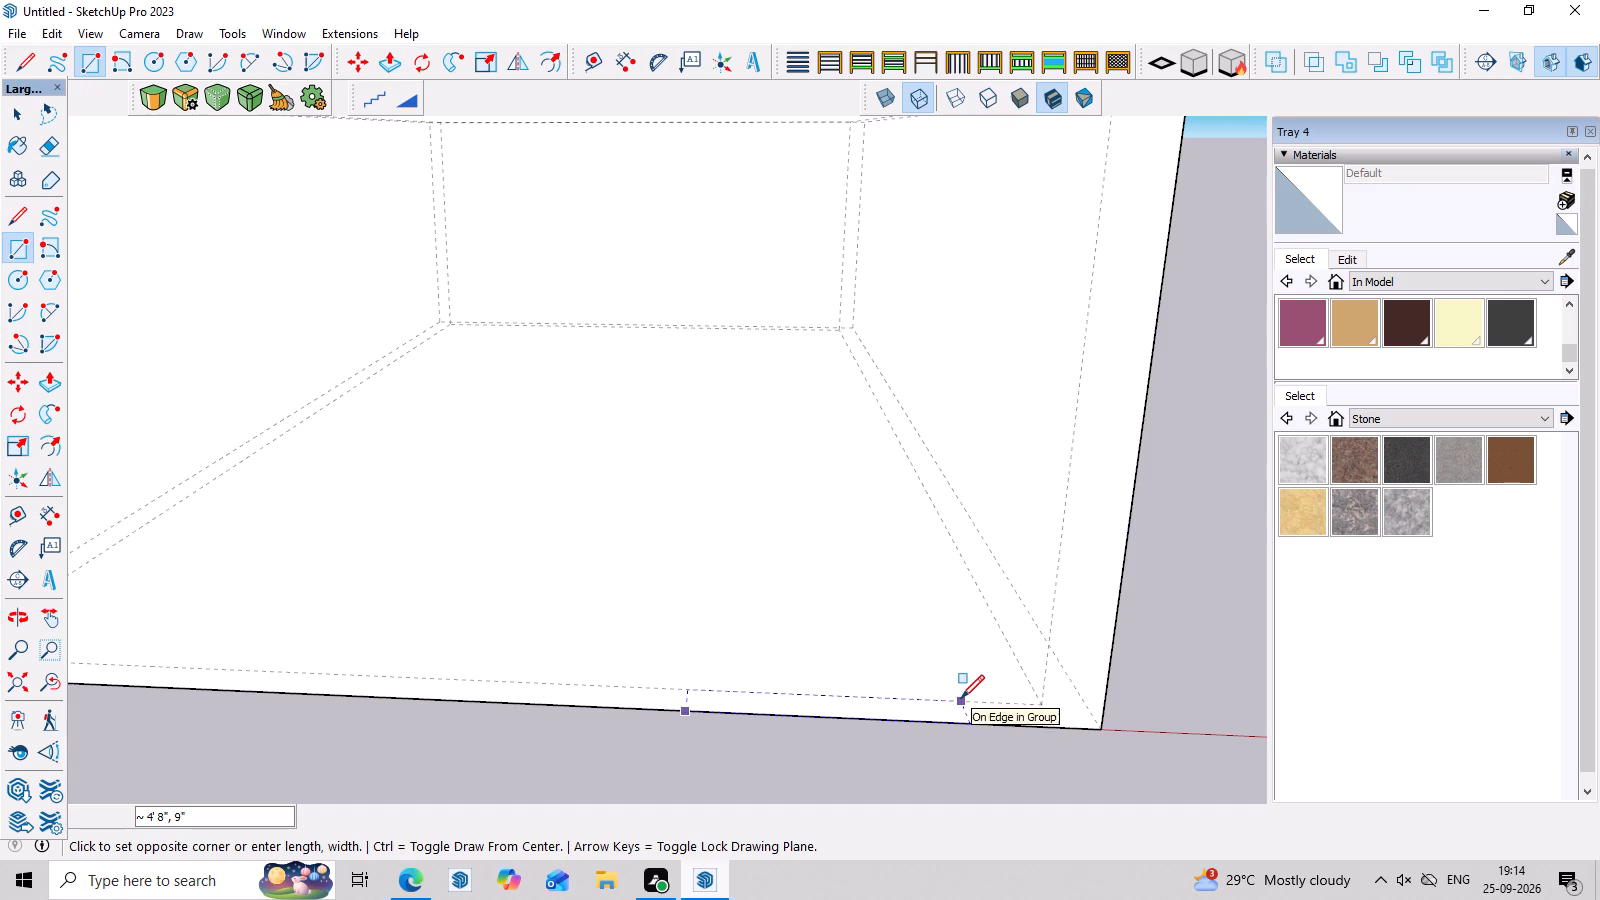
{"action": "left_click", "coordinate": [961, 698]}
{"action": "key", "text": "space"}
Push/Pull the rectangle at the front wall's base up to a height of about 8' 7".
{"action": "key", "text": "p"}
{"action": "left_click", "coordinate": [911, 701]}
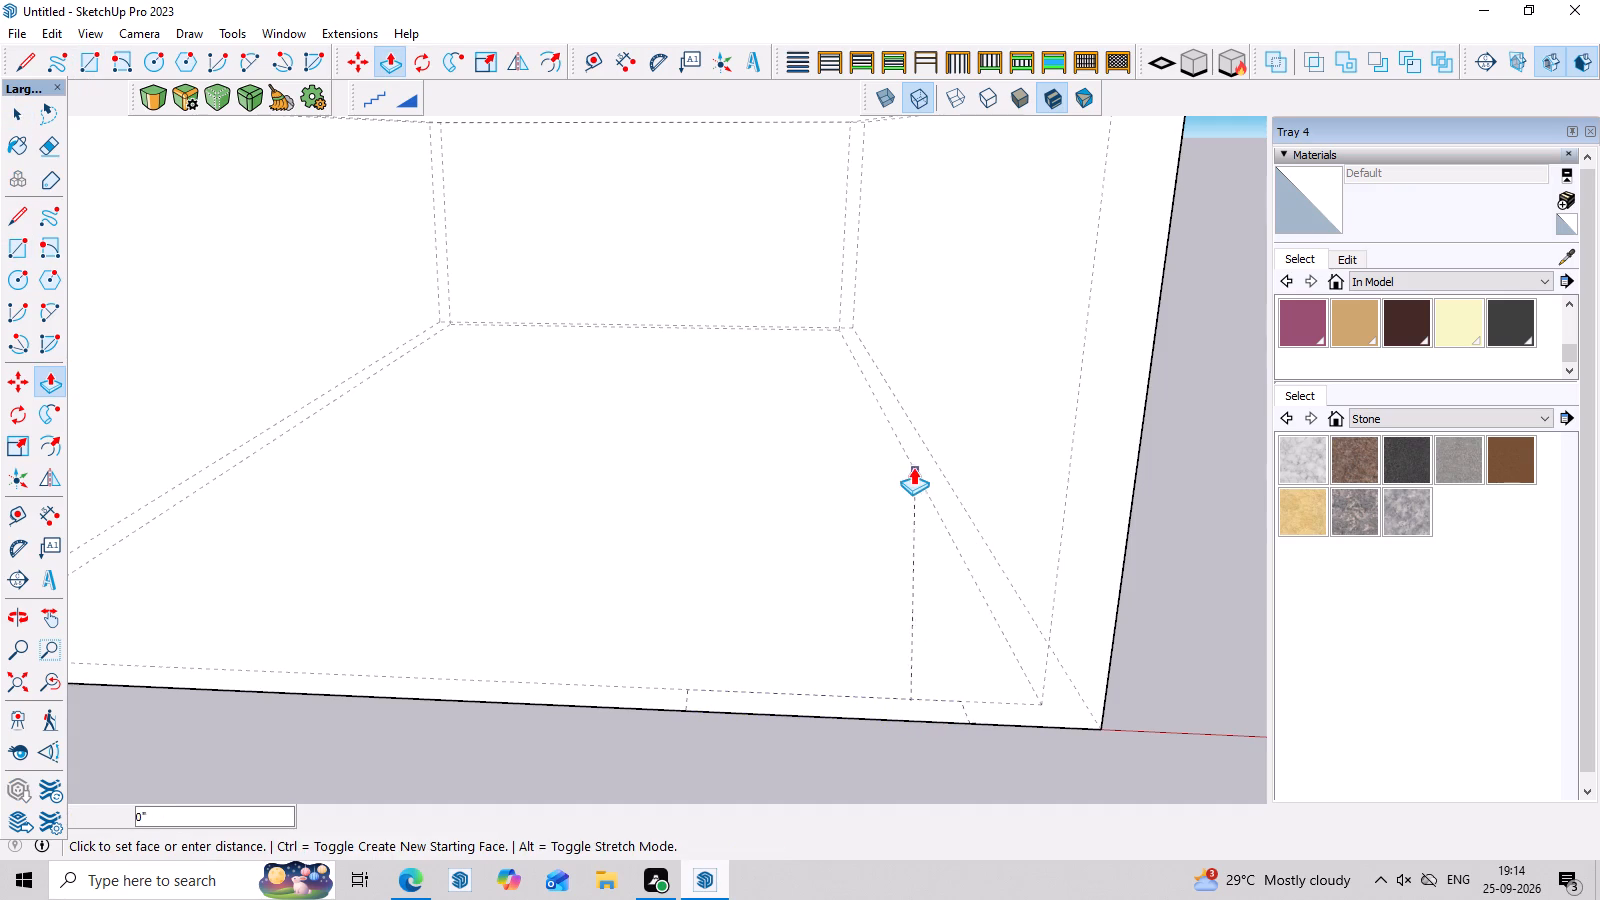
{"action": "scroll", "coordinate": [900, 518], "scroll_direction": "down", "scroll_amount": 6}
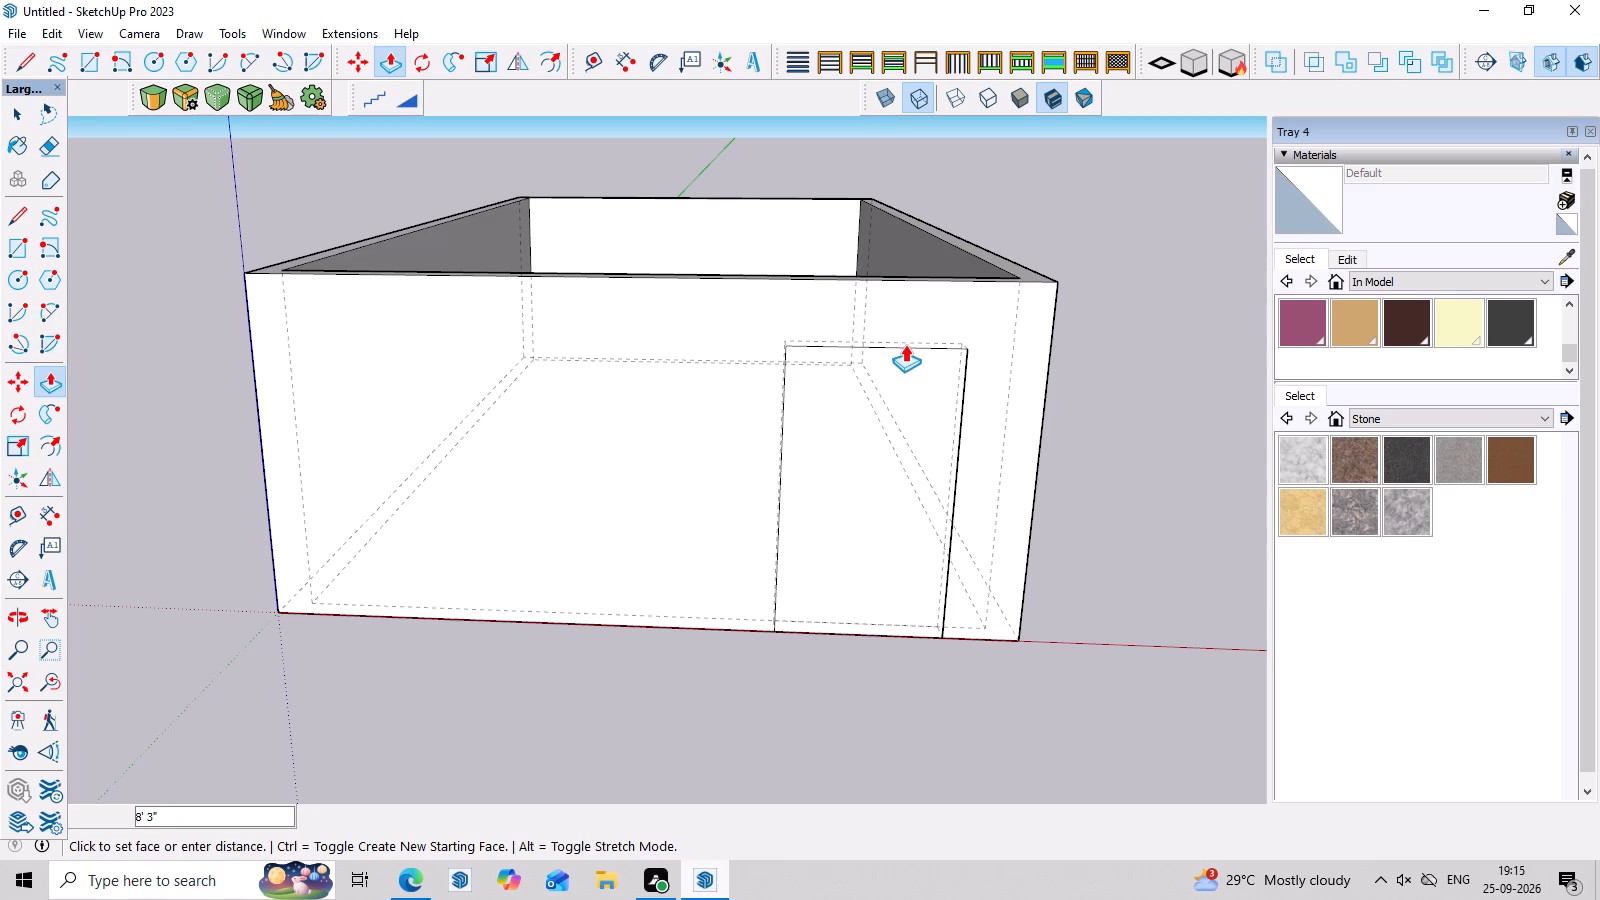
{"action": "left_click", "coordinate": [915, 331]}
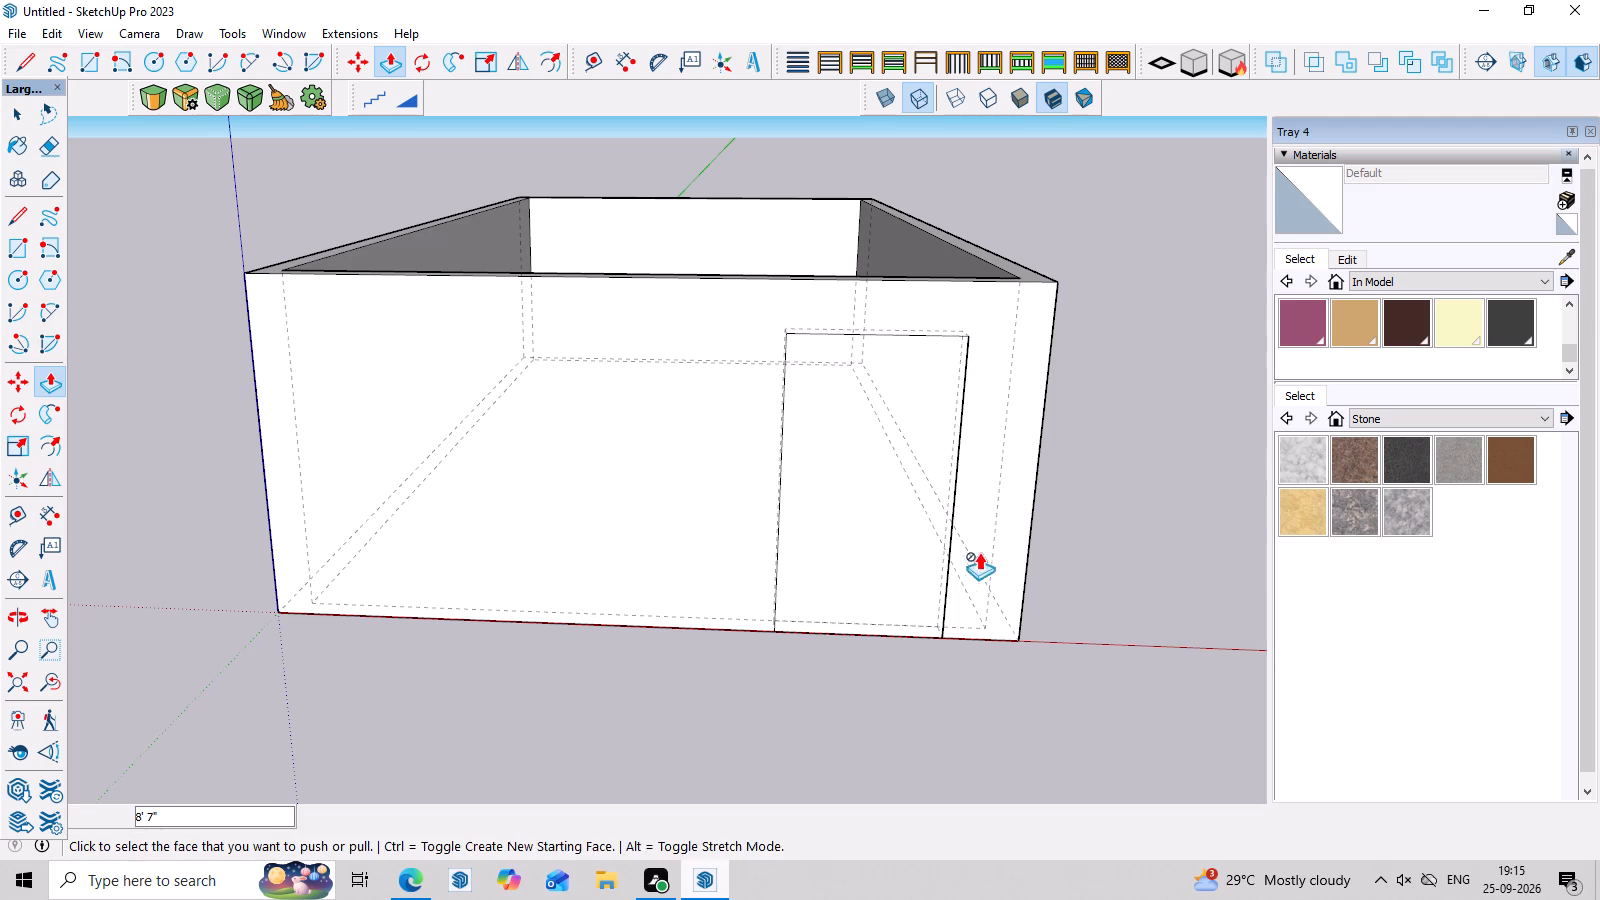
Pull the opening block's front face out about 6" beyond the wall and repeat the same extrusion on its back face.
{"action": "middle_click_drag", "start_coordinate": [965, 563], "coordinate": [834, 595]}
{"action": "scroll", "coordinate": [796, 574], "scroll_direction": "up", "scroll_amount": 2}
{"action": "left_click", "coordinate": [773, 579]}
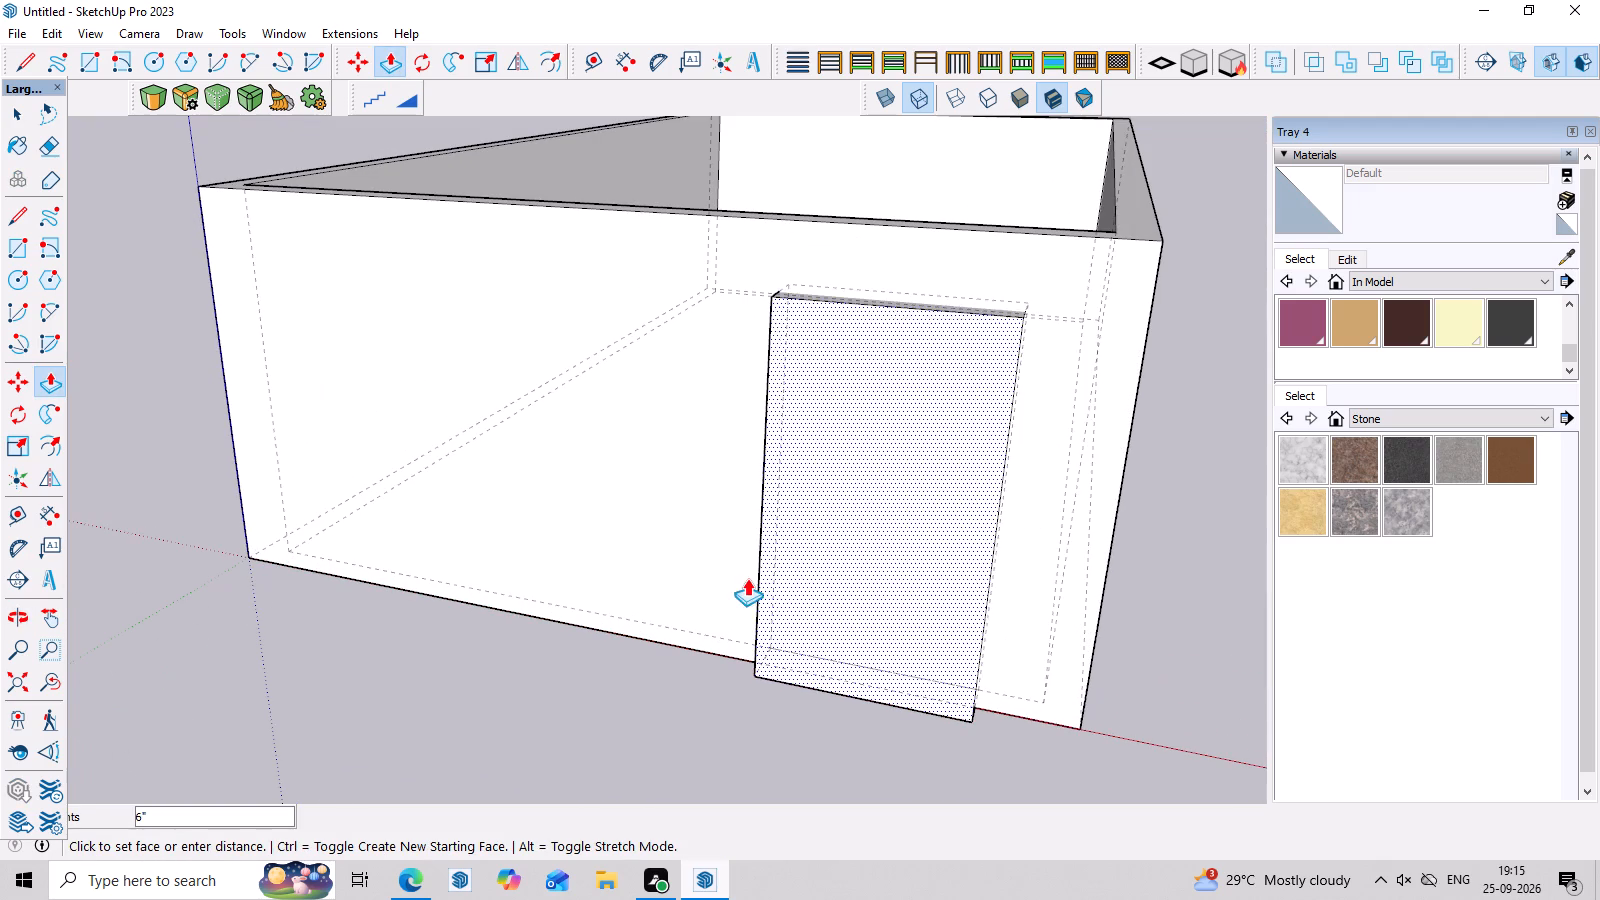
{"action": "left_click", "coordinate": [743, 592]}
{"action": "middle_click_drag", "start_coordinate": [921, 358], "coordinate": [812, 808]}
{"action": "middle_click_drag", "start_coordinate": [1012, 379], "coordinate": [685, 703]}
{"action": "double_click", "coordinate": [899, 560]}
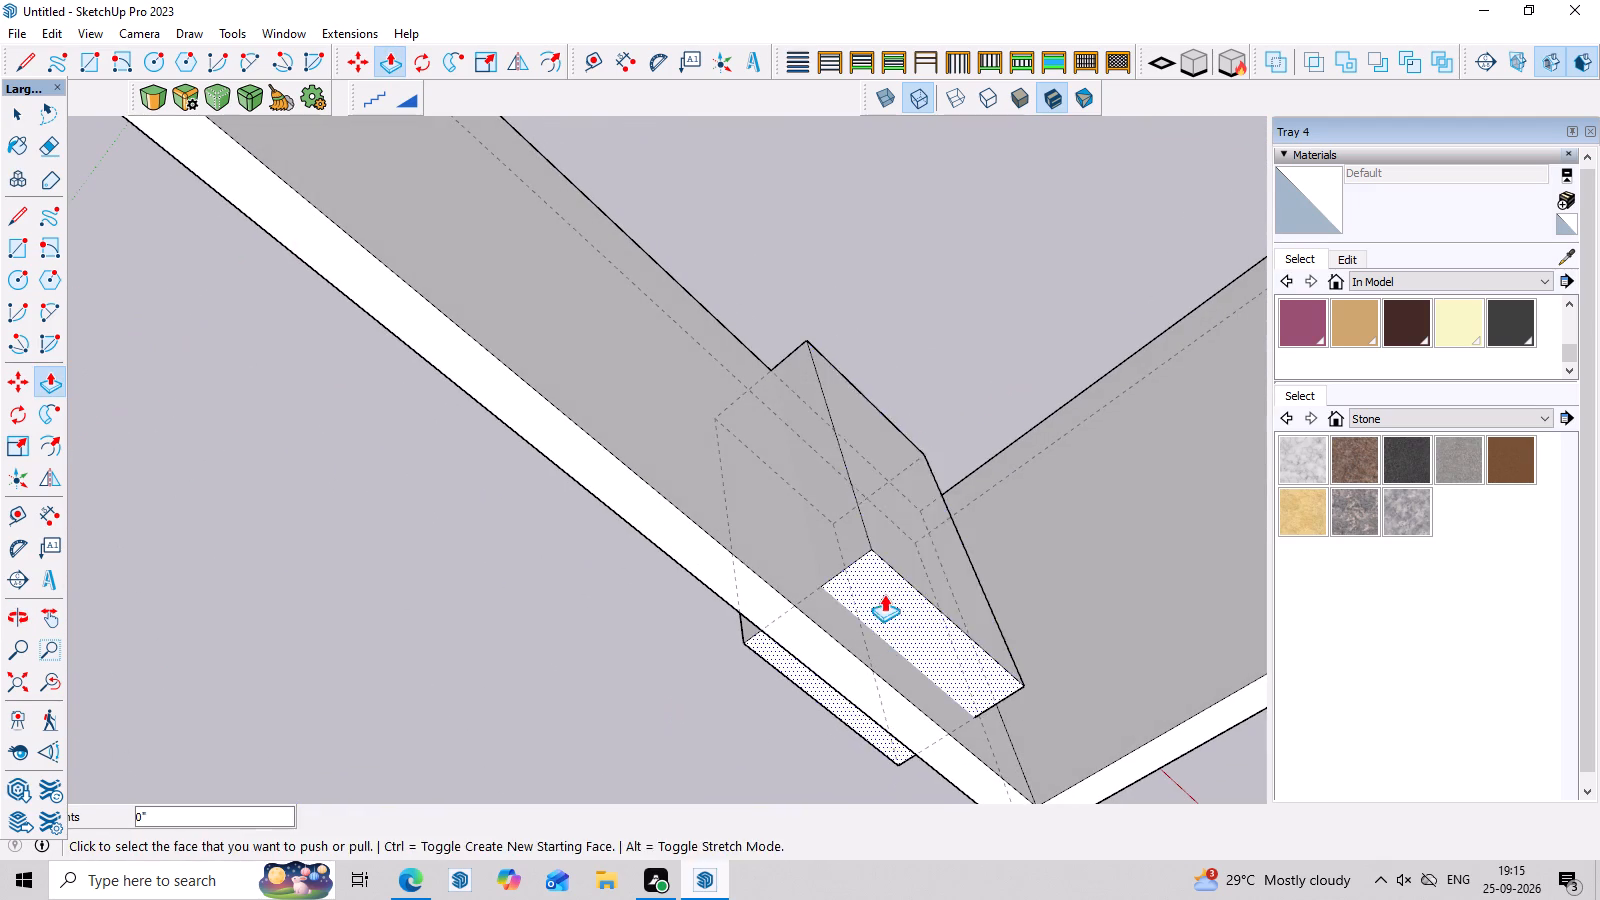
{"action": "middle_click_drag", "start_coordinate": [891, 641], "coordinate": [1073, 80]}
{"action": "middle_click_drag", "start_coordinate": [708, 700], "coordinate": [1080, 461]}
Select the whole opening block with all its connected faces and make it a group.
{"action": "key", "text": "space"}
{"action": "triple_click", "coordinate": [868, 559]}
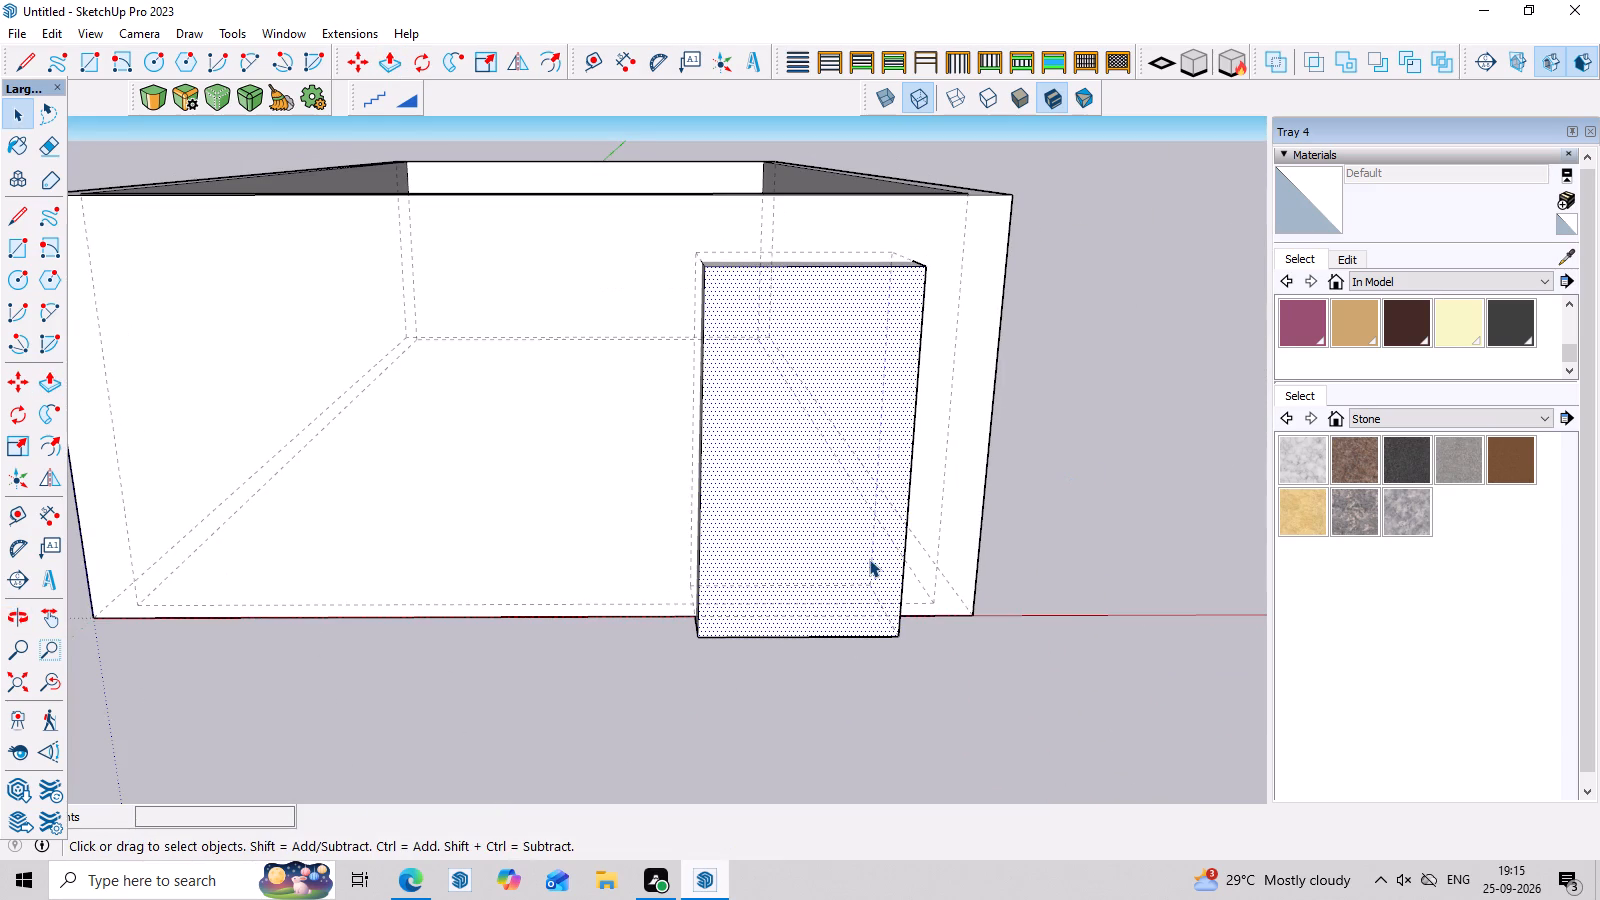
{"action": "right_click", "coordinate": [870, 559]}
{"action": "left_click", "coordinate": [1001, 278]}
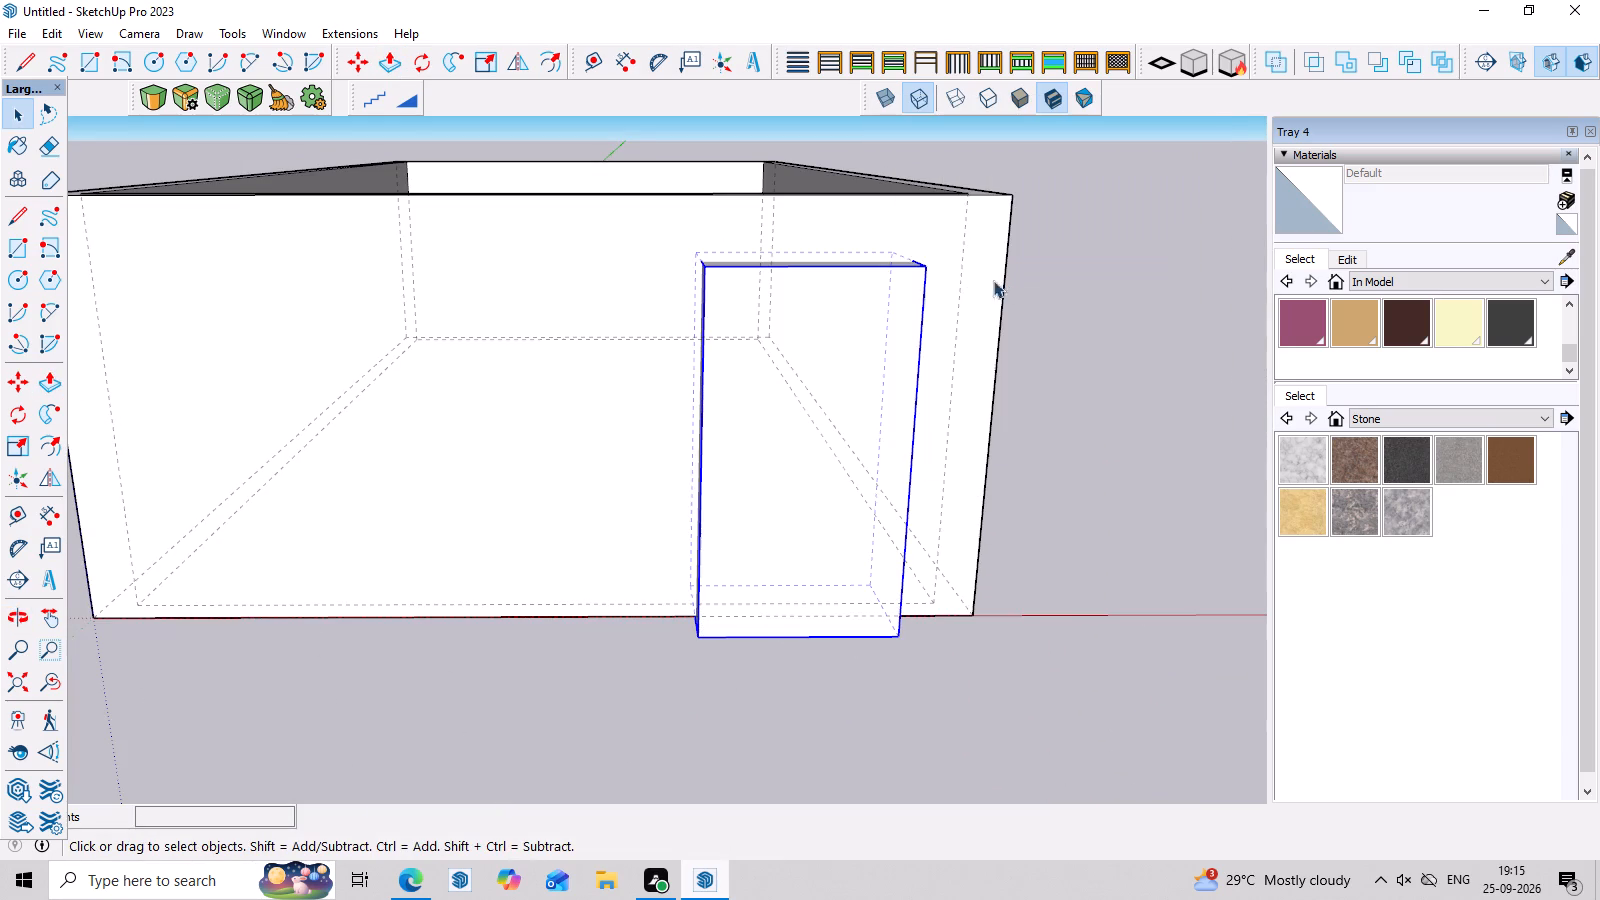
Subtract the grouped block from the wall group with the Subtract solid tool to cut the door opening, and clear the selection.
{"action": "left_click", "coordinate": [252, 35]}
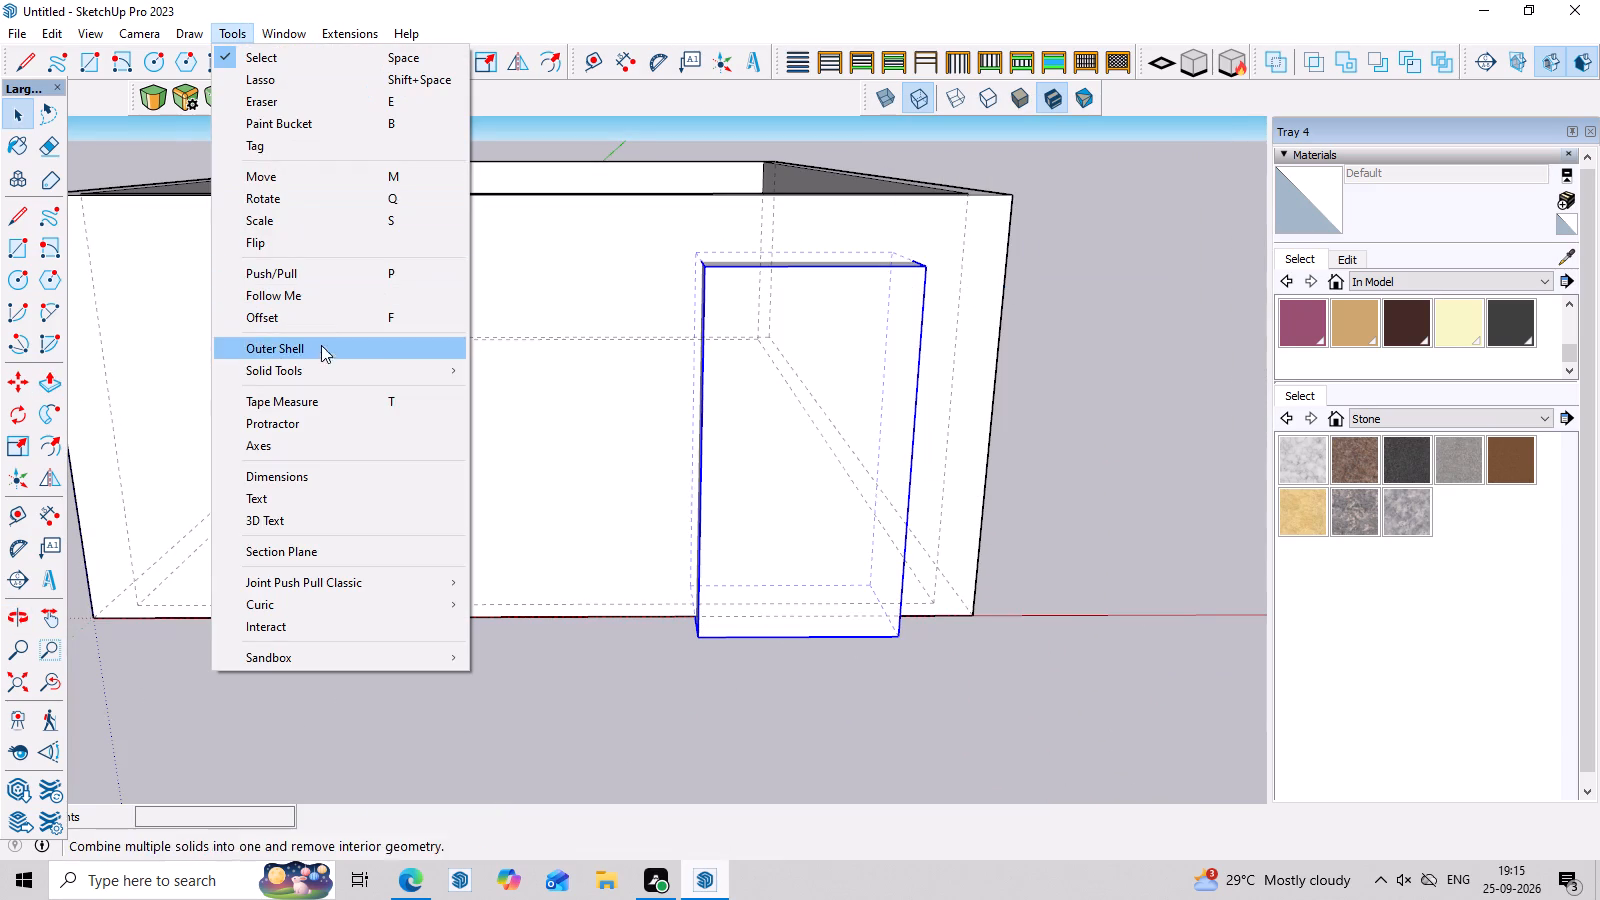
{"action": "left_click", "coordinate": [330, 373]}
{"action": "left_click", "coordinate": [518, 416]}
{"action": "left_click", "coordinate": [566, 369]}
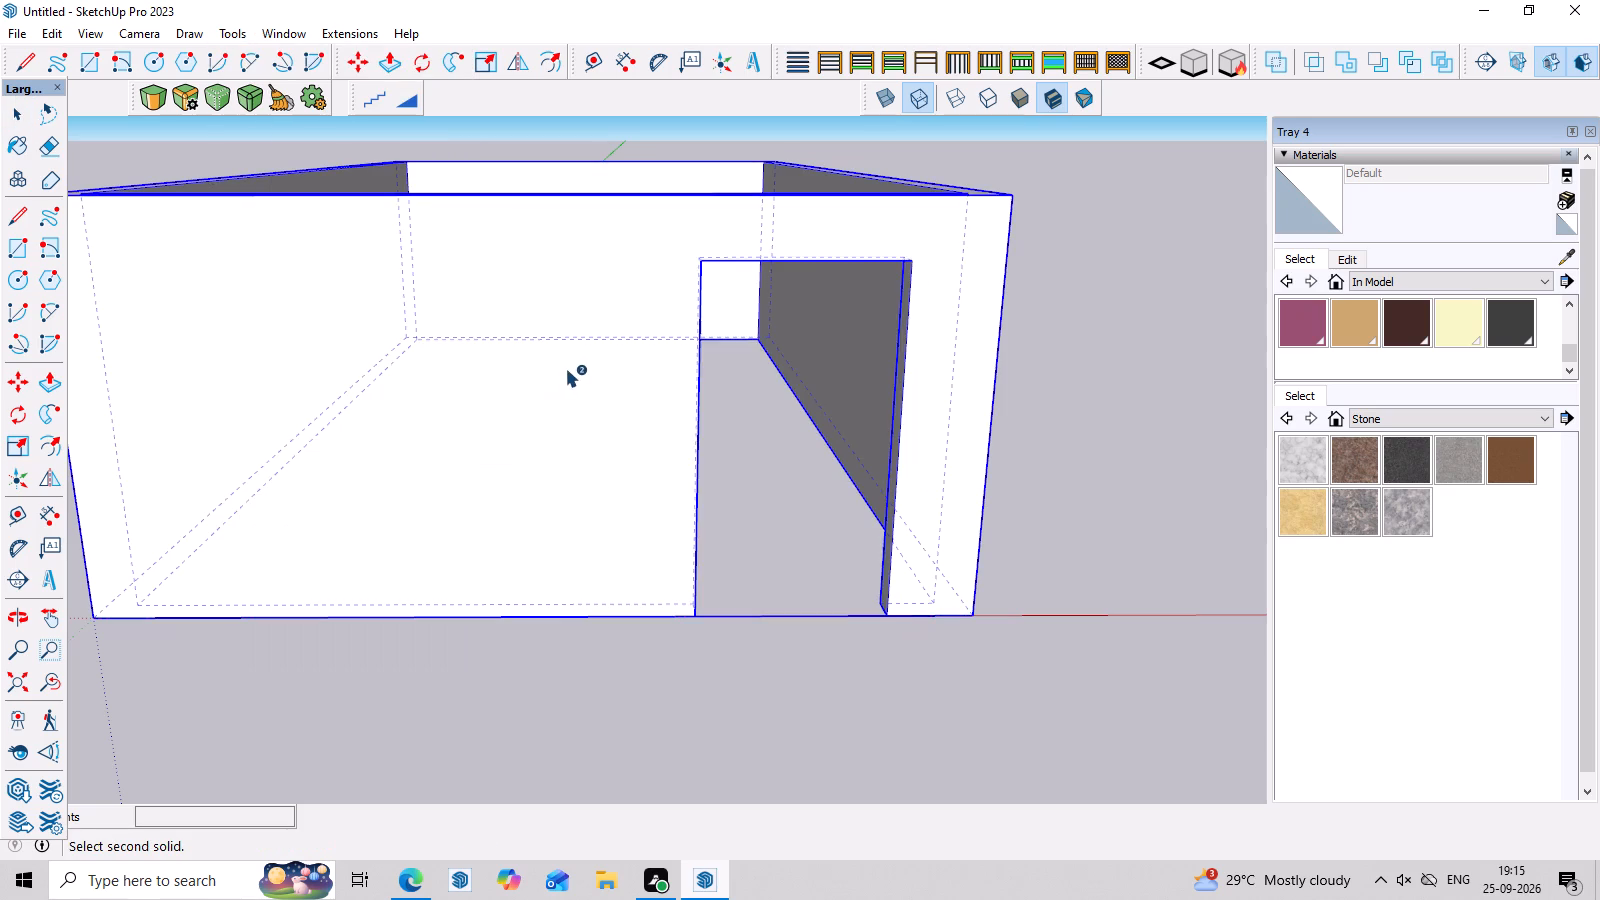
{"action": "middle_click_drag", "start_coordinate": [772, 553], "coordinate": [805, 555]}
{"action": "key", "text": "space"}
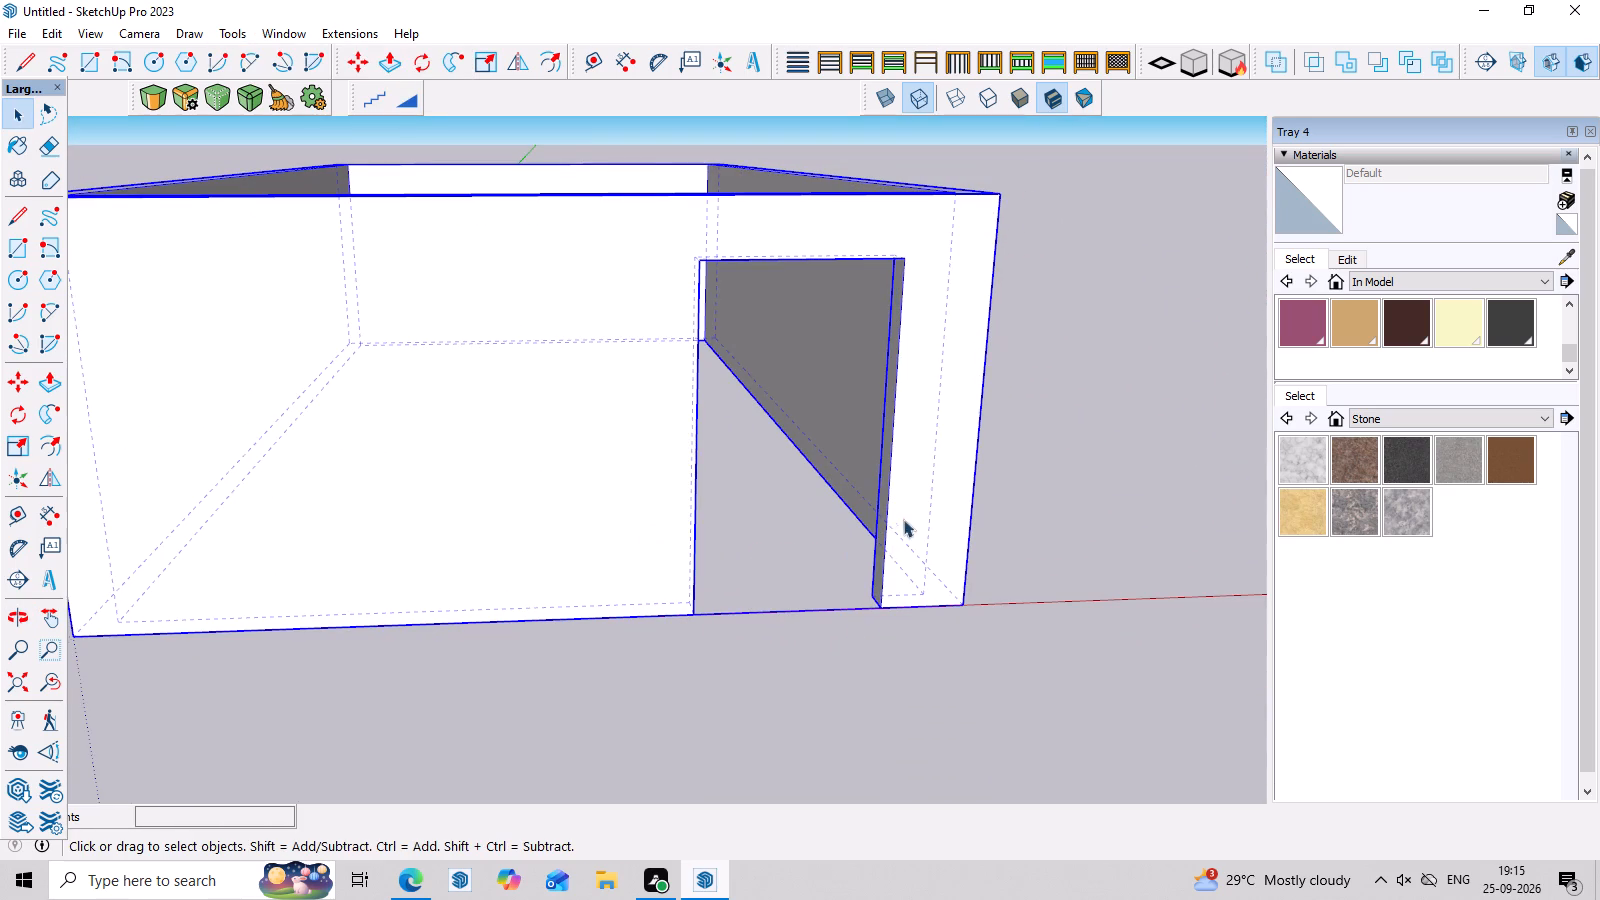
{"action": "left_click", "coordinate": [1063, 485]}
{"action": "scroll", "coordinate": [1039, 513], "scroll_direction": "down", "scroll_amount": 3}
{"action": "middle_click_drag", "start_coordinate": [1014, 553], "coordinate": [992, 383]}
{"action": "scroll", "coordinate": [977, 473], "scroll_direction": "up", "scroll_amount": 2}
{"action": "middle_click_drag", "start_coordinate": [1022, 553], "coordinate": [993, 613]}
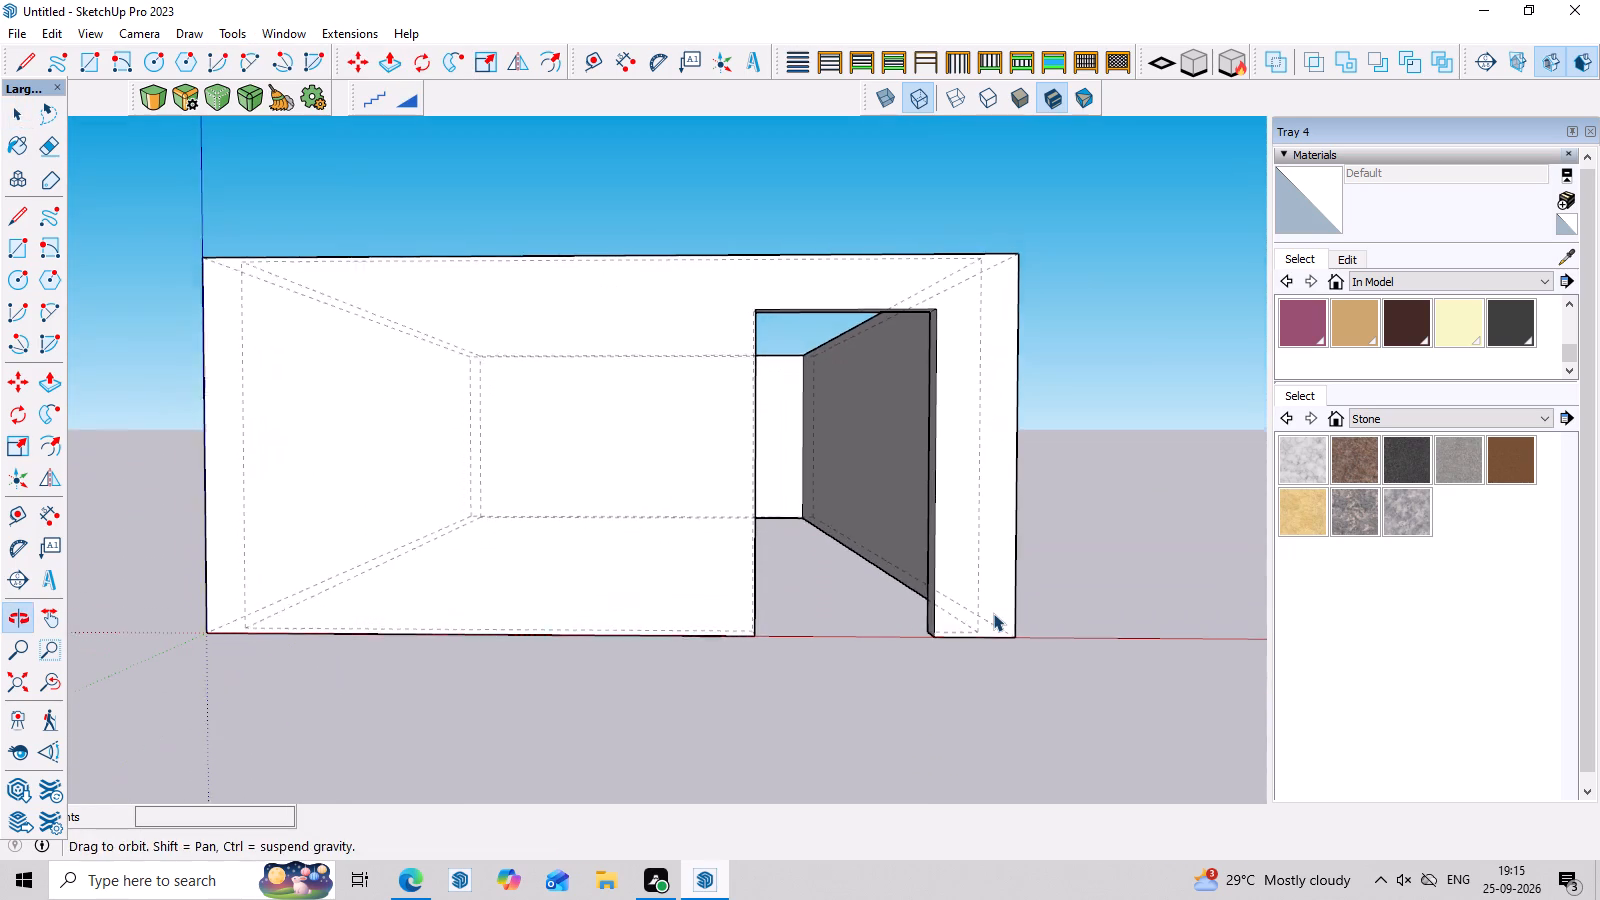
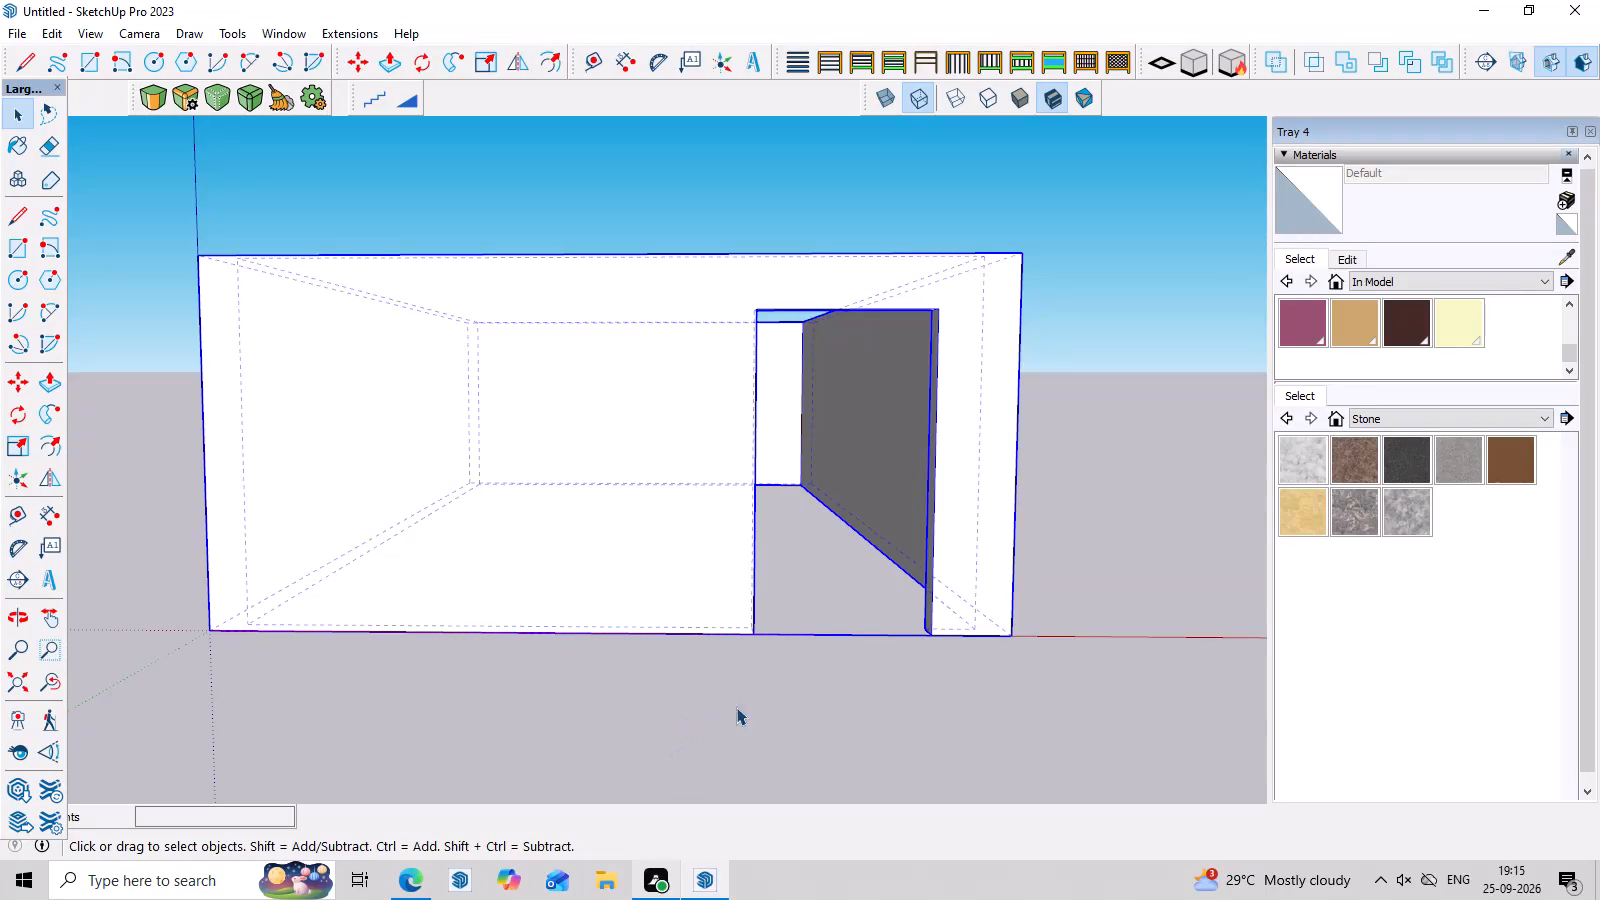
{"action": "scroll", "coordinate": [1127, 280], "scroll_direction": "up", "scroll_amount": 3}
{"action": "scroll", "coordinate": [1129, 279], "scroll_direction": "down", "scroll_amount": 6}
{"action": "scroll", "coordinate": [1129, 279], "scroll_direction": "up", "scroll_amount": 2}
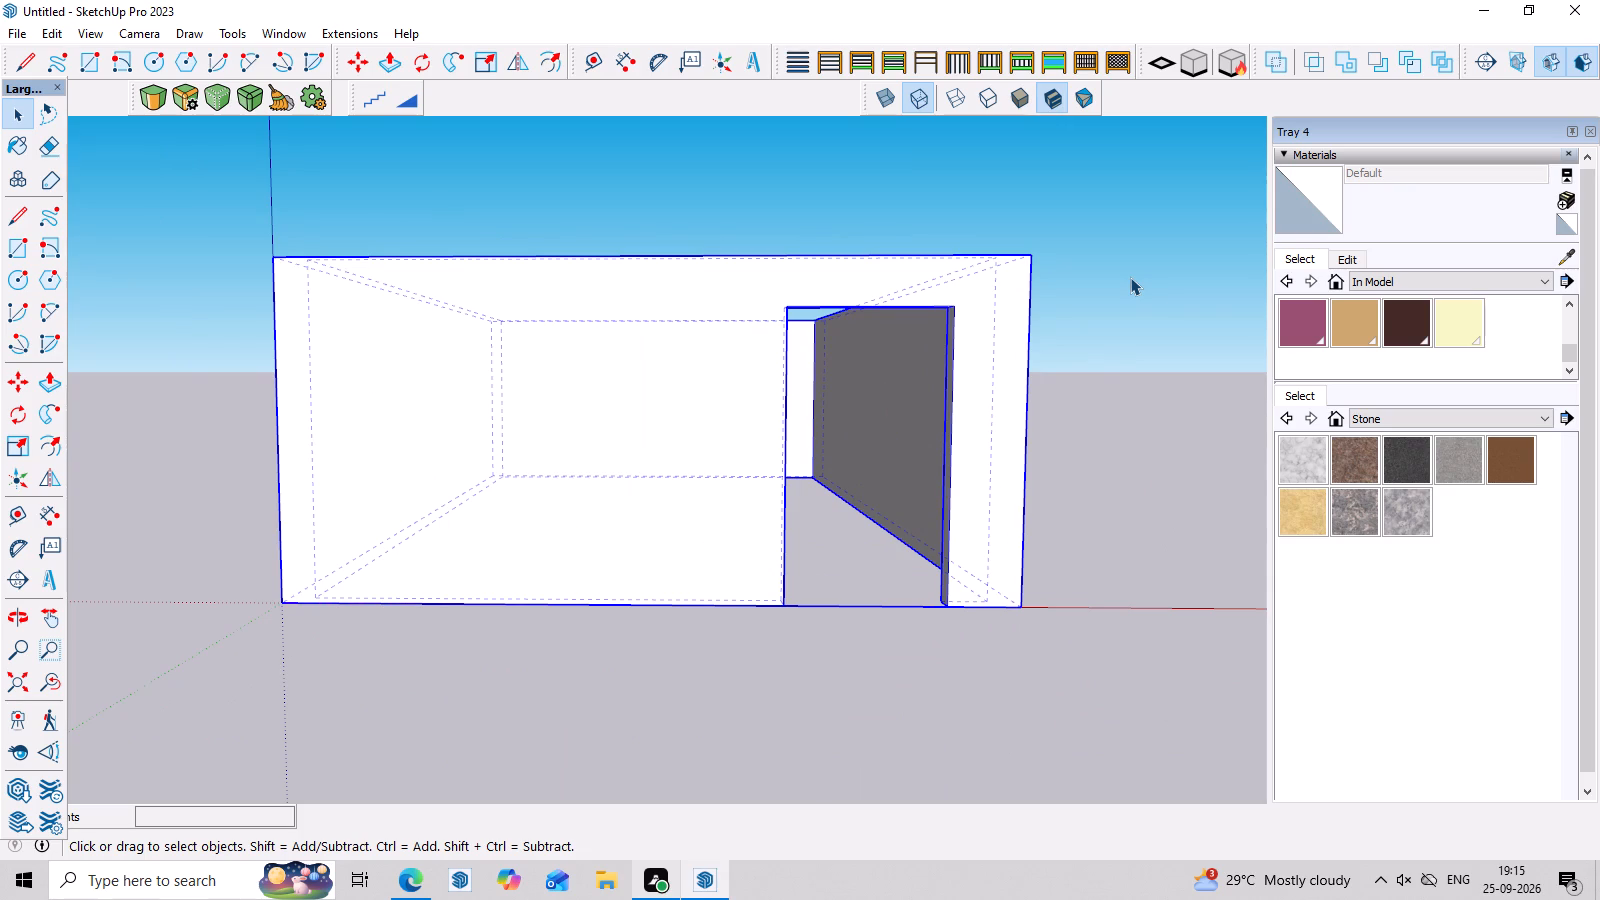
Inside the wall group, widen the doorway by pushing its jamb face nearest the wall's end outward about 1'.
{"action": "scroll", "coordinate": [882, 320], "scroll_direction": "down", "scroll_amount": 1}
{"action": "middle_click_drag", "start_coordinate": [881, 329], "coordinate": [892, 430]}
{"action": "scroll", "coordinate": [895, 433], "scroll_direction": "up", "scroll_amount": 3}
{"action": "middle_click_drag", "start_coordinate": [936, 490], "coordinate": [944, 444]}
{"action": "scroll", "coordinate": [945, 444], "scroll_direction": "up", "scroll_amount": 2}
{"action": "middle_click_drag", "start_coordinate": [1039, 501], "coordinate": [1007, 522]}
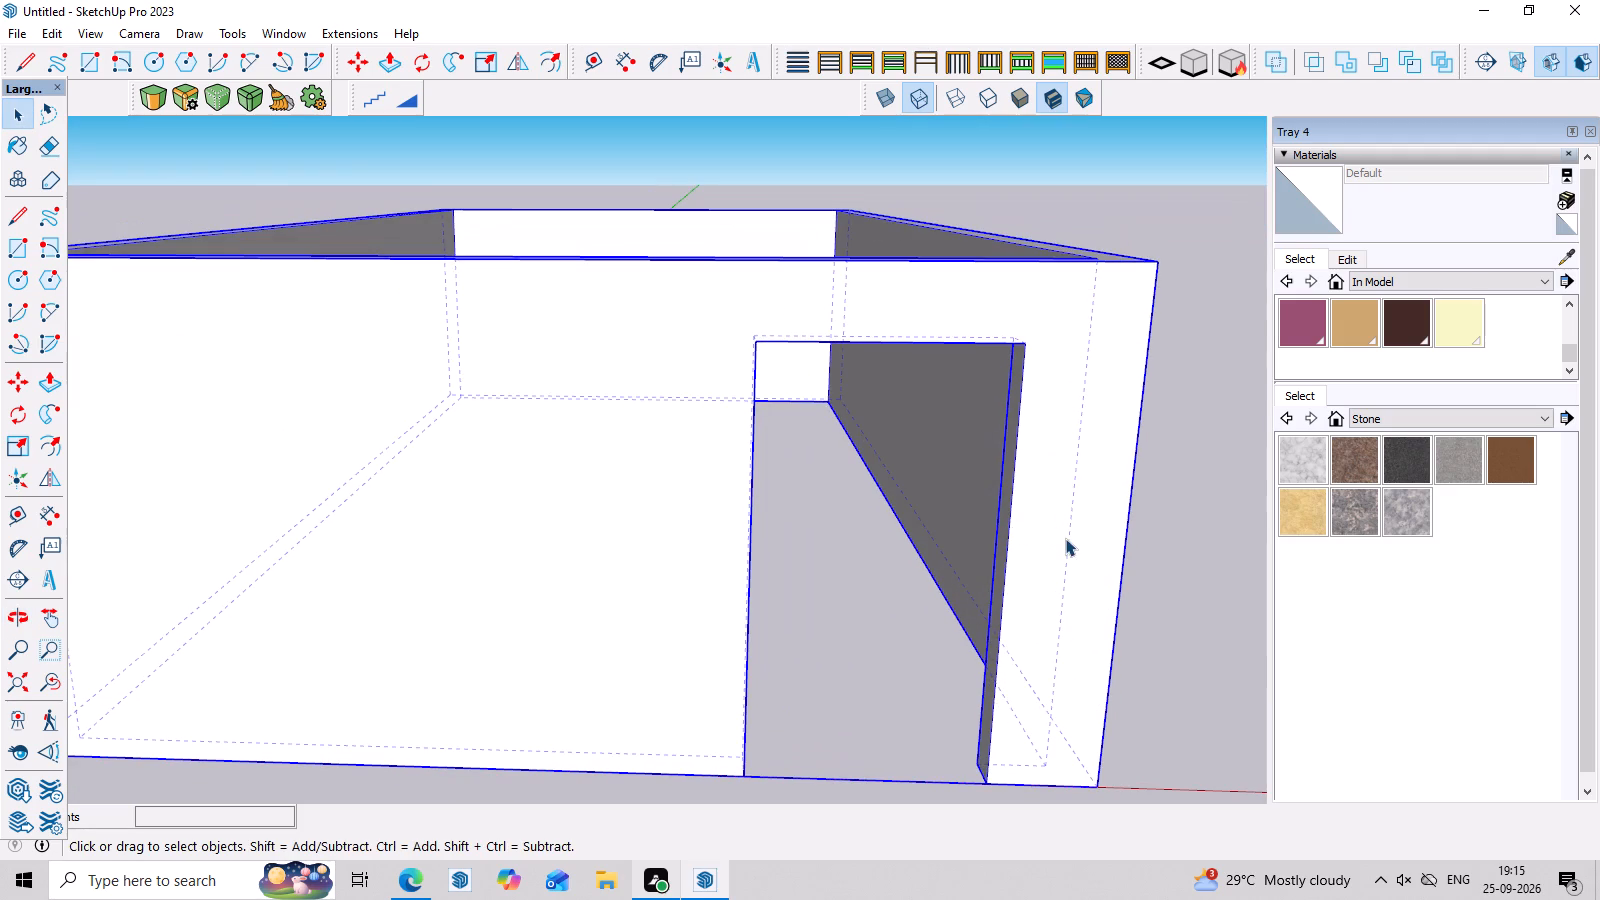
{"action": "key", "text": "space"}
{"action": "scroll", "coordinate": [995, 592], "scroll_direction": "down", "scroll_amount": 2}
{"action": "left_click", "coordinate": [1144, 538]}
{"action": "scroll", "coordinate": [918, 615], "scroll_direction": "up", "scroll_amount": 2}
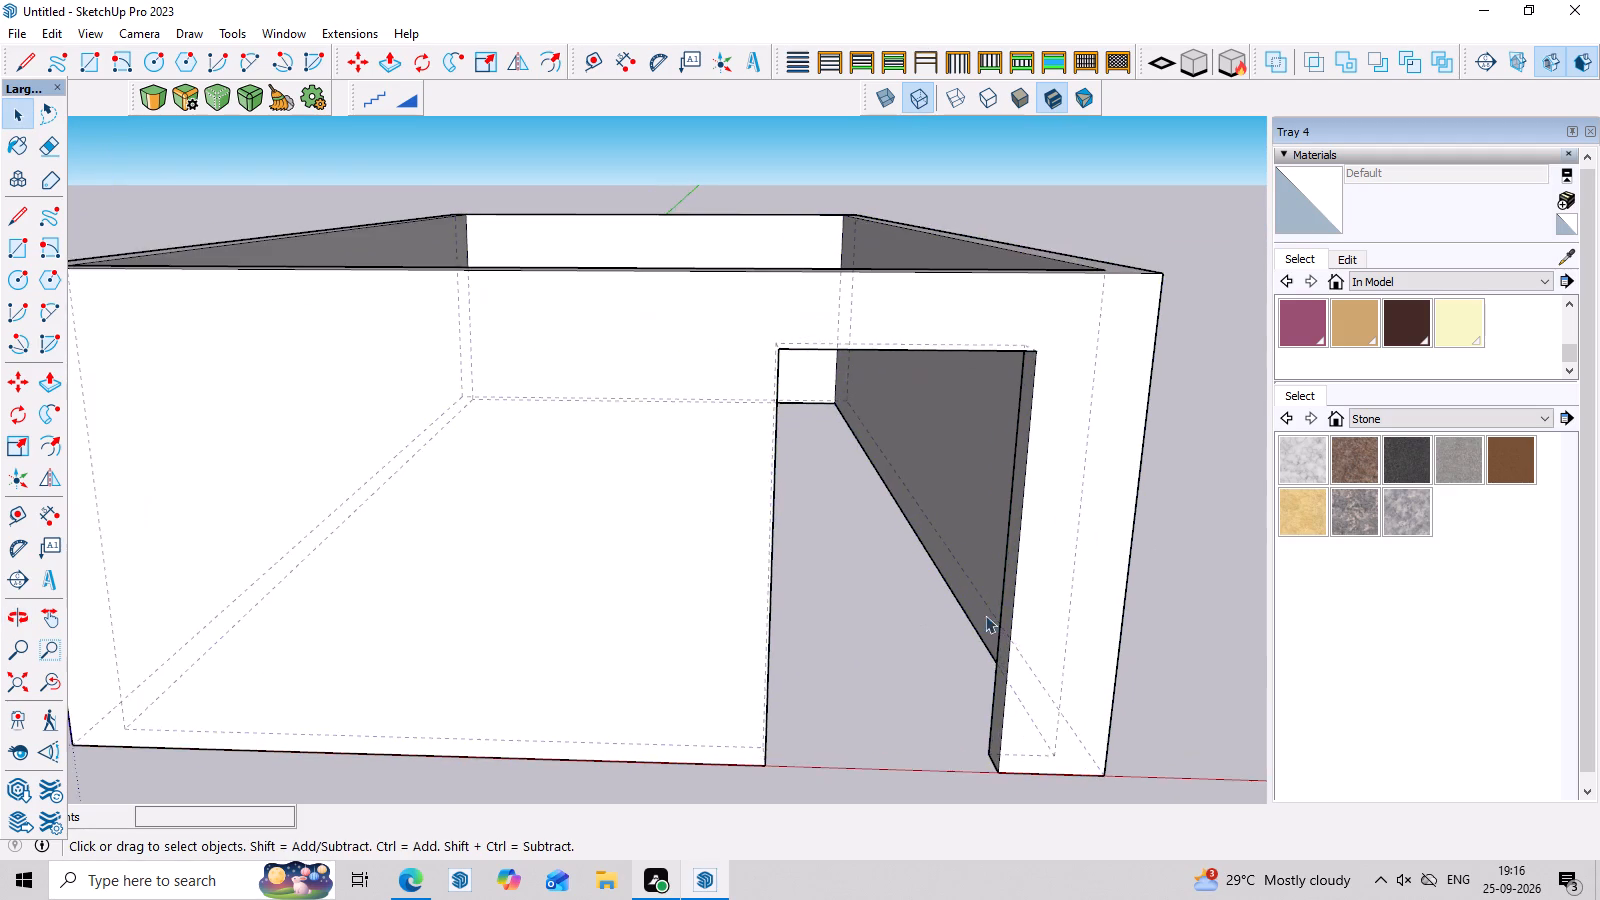
{"action": "middle_click_drag", "start_coordinate": [1005, 620], "coordinate": [1084, 625]}
{"action": "scroll", "coordinate": [996, 618], "scroll_direction": "up", "scroll_amount": 1}
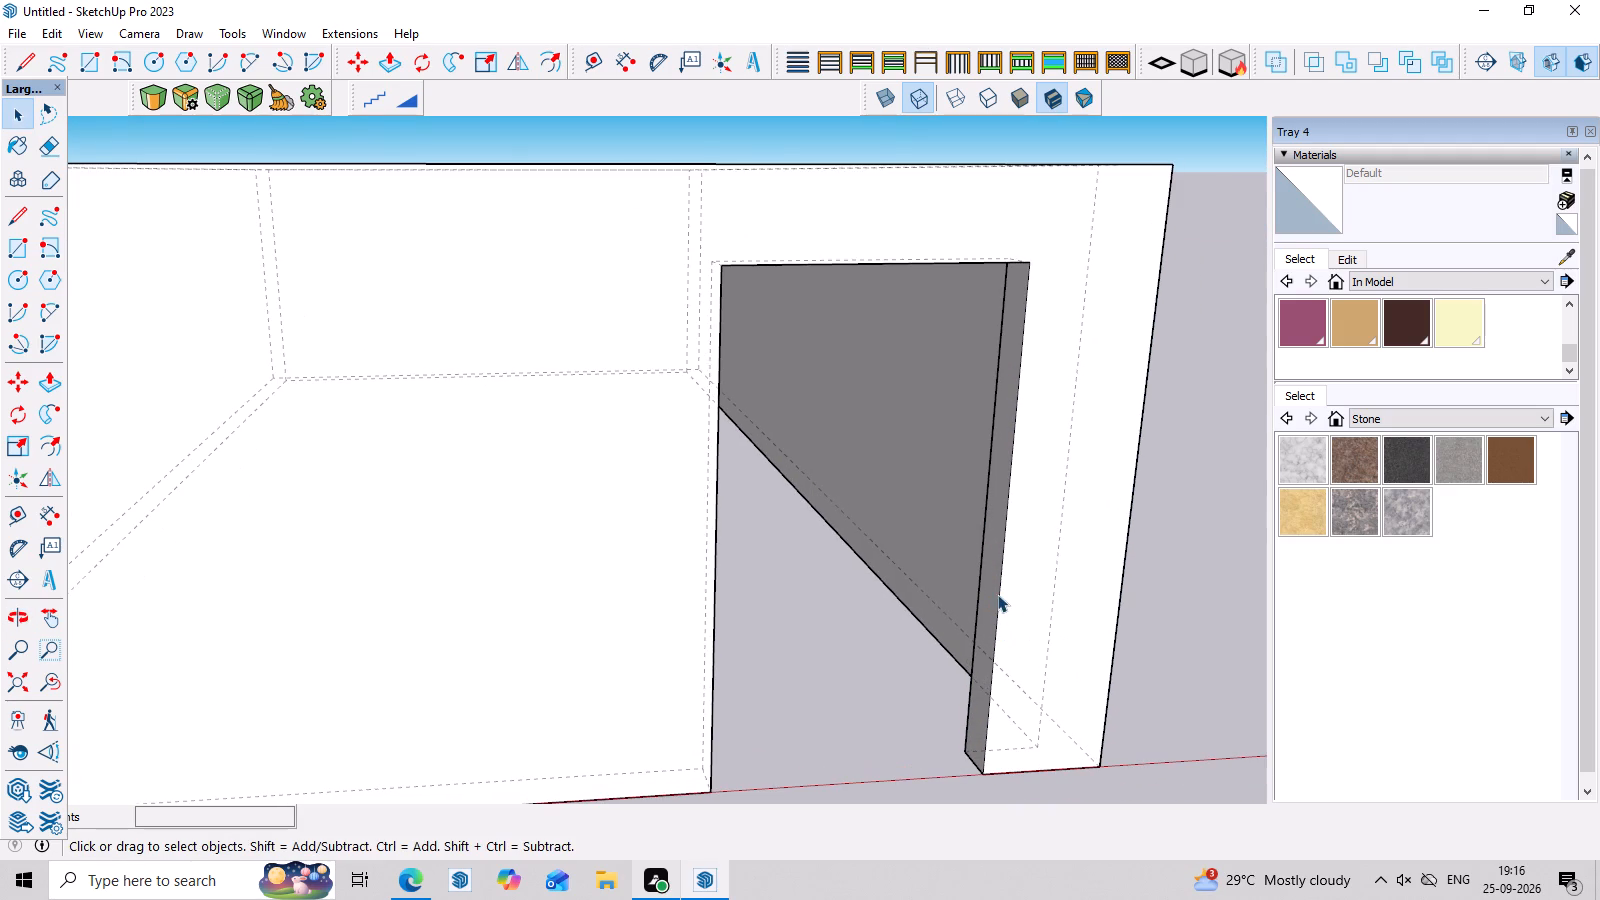
{"action": "double_click", "coordinate": [990, 594]}
{"action": "left_click", "coordinate": [990, 594]}
{"action": "double_click", "coordinate": [990, 594]}
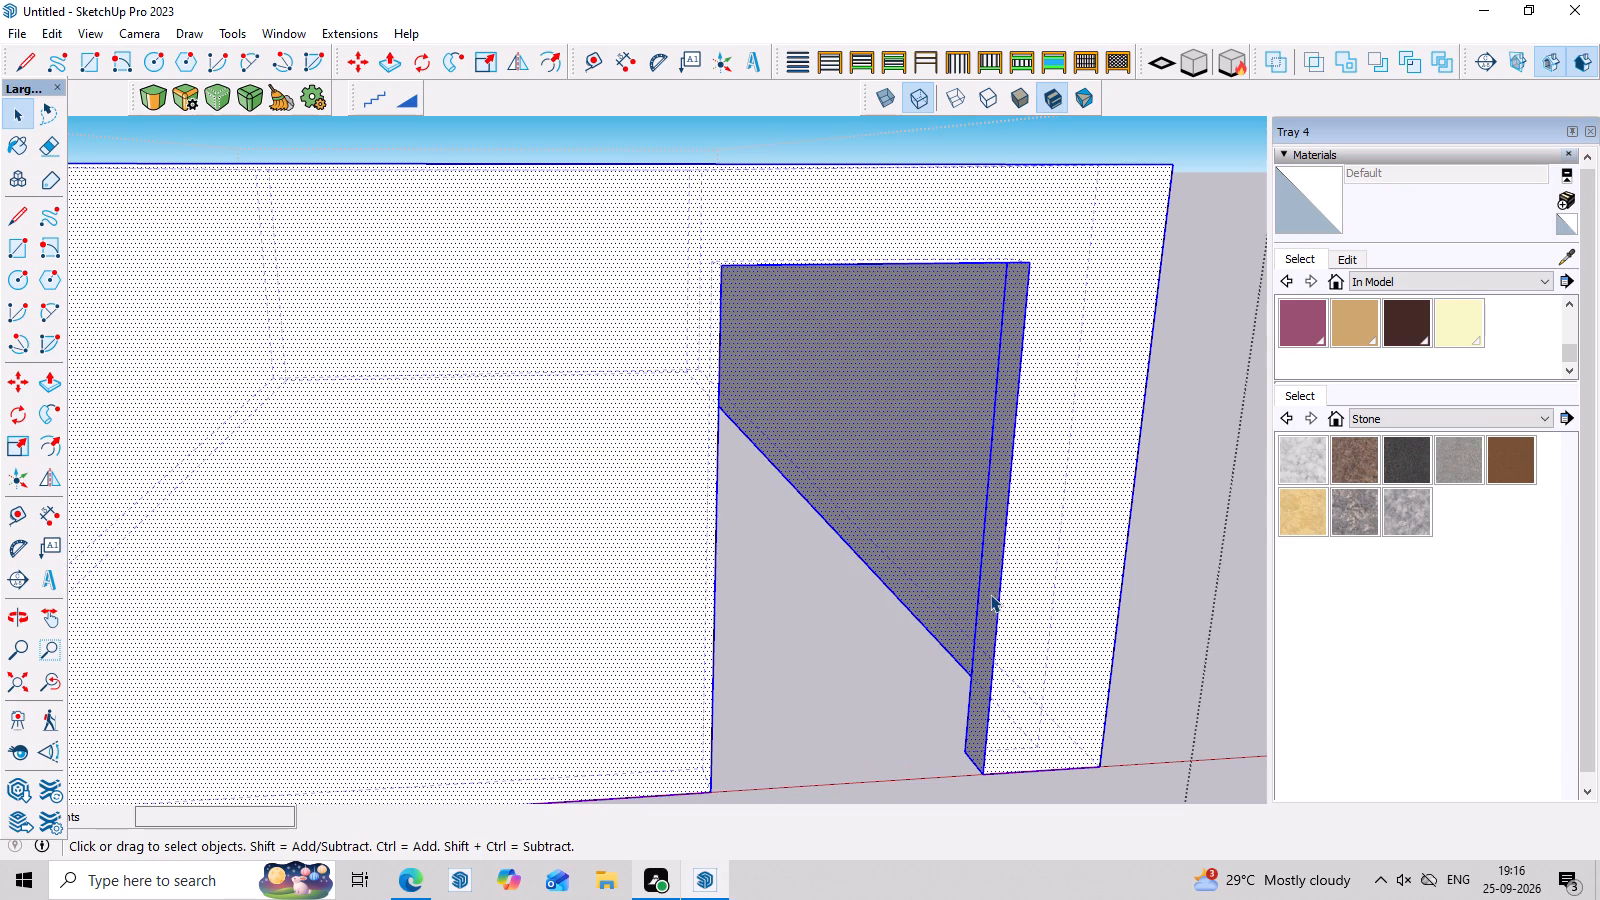
{"action": "scroll", "coordinate": [990, 594], "scroll_direction": "up", "scroll_amount": 2}
{"action": "right_click", "coordinate": [990, 594]}
{"action": "double_click", "coordinate": [990, 594]}
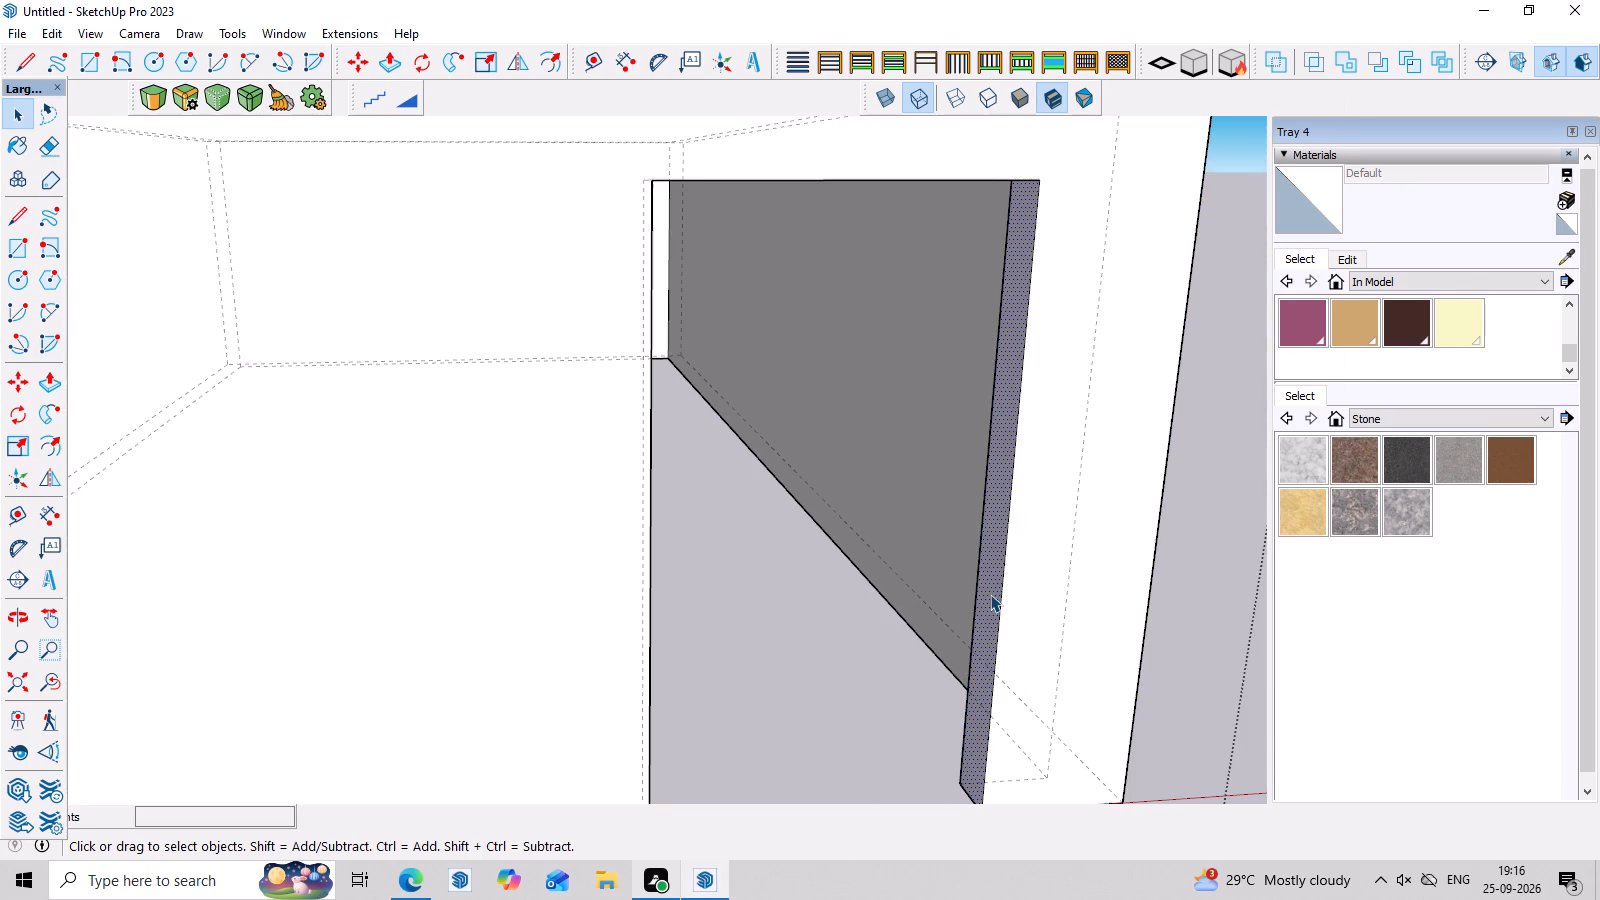
{"action": "key", "text": "p"}
{"action": "left_click", "coordinate": [990, 594]}
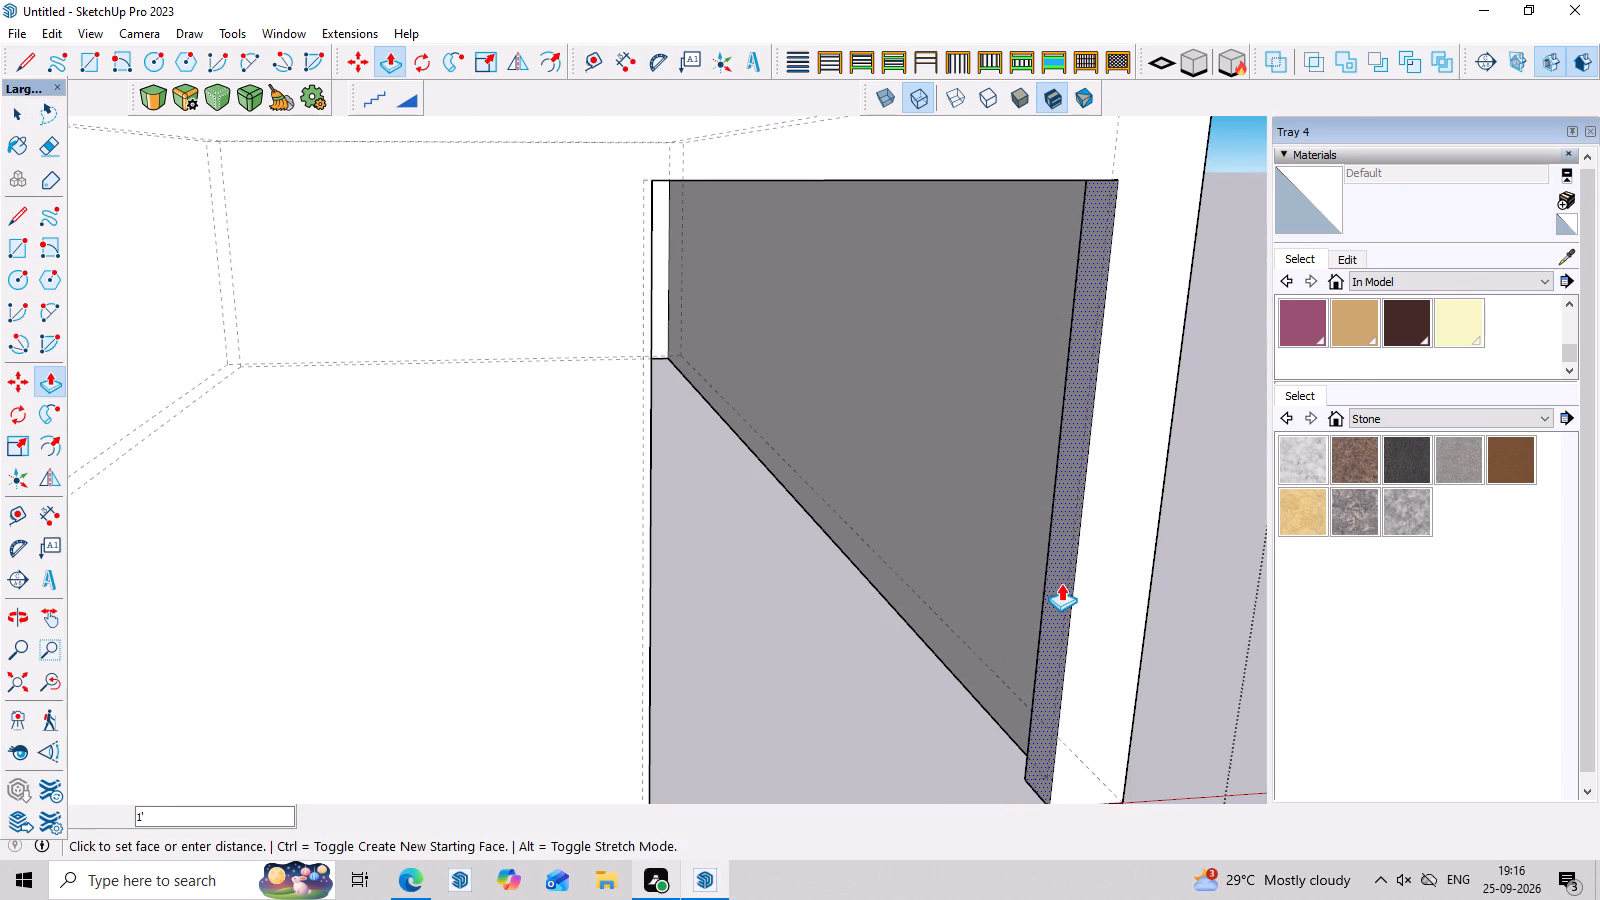
{"action": "left_click", "coordinate": [1061, 583]}
{"action": "middle_click_drag", "start_coordinate": [1091, 597], "coordinate": [1018, 611]}
{"action": "scroll", "coordinate": [994, 611], "scroll_direction": "up", "scroll_amount": 1}
{"action": "scroll", "coordinate": [962, 558], "scroll_direction": "down", "scroll_amount": 8}
{"action": "middle_click_drag", "start_coordinate": [1102, 533], "coordinate": [1101, 487]}
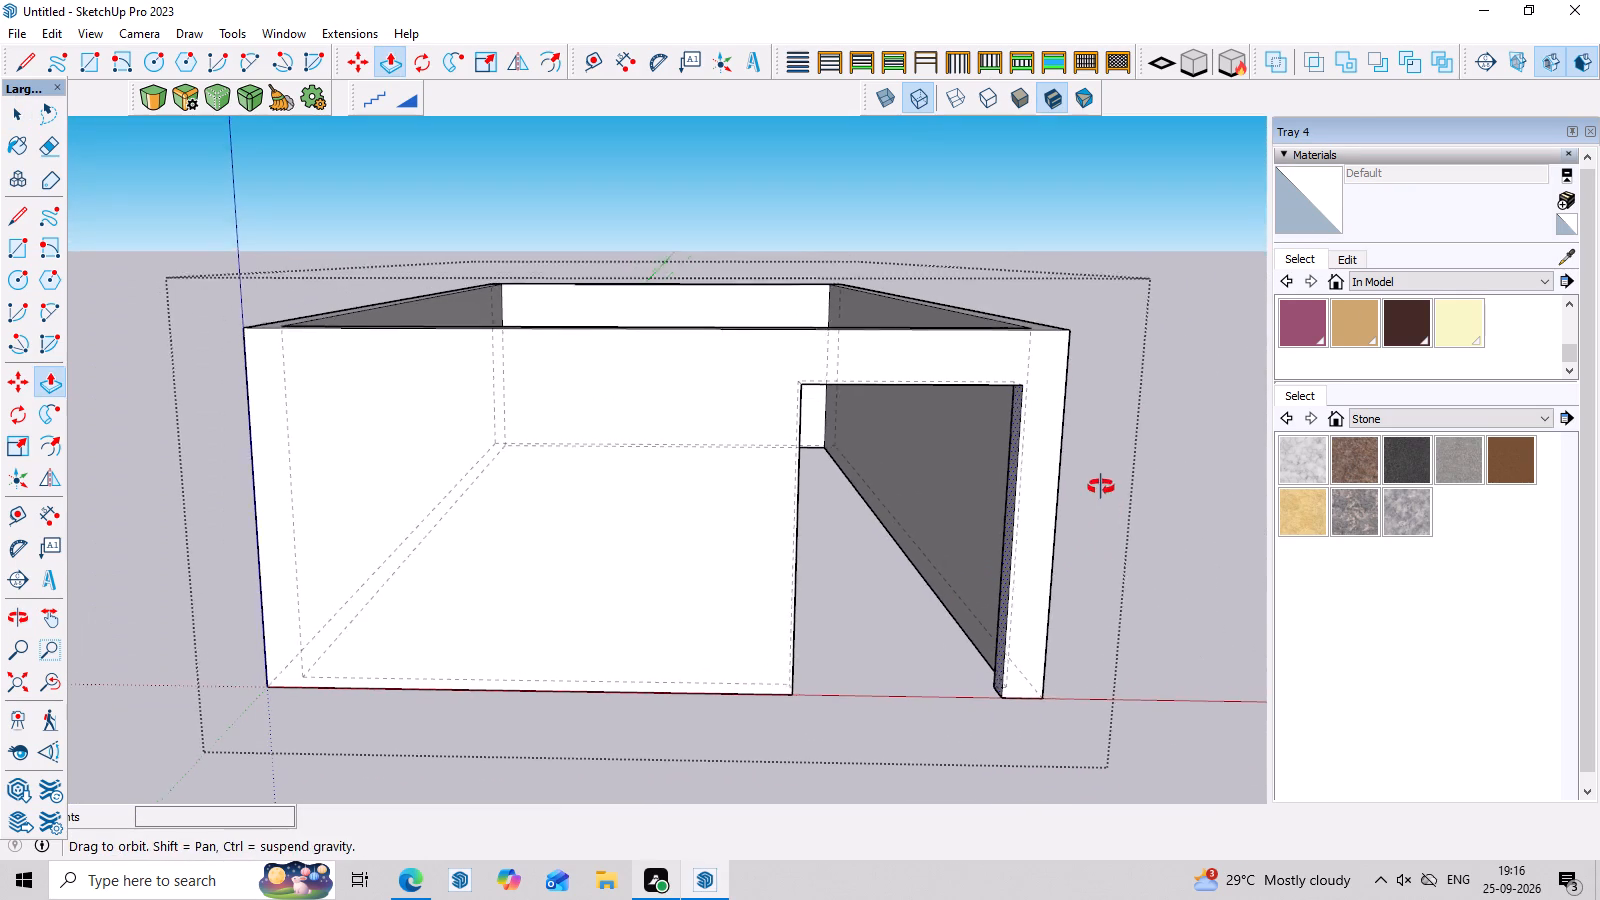
{"action": "middle_click_drag", "start_coordinate": [1101, 487], "coordinate": [1100, 487]}
{"action": "key", "text": "space"}
{"action": "left_click", "coordinate": [1137, 482]}
Draw a narrow rectangle about 9" deep at the base of the front wall, across its thickness, between the origin corner and the doorway.
{"action": "middle_click_drag", "start_coordinate": [1160, 547], "coordinate": [1118, 471]}
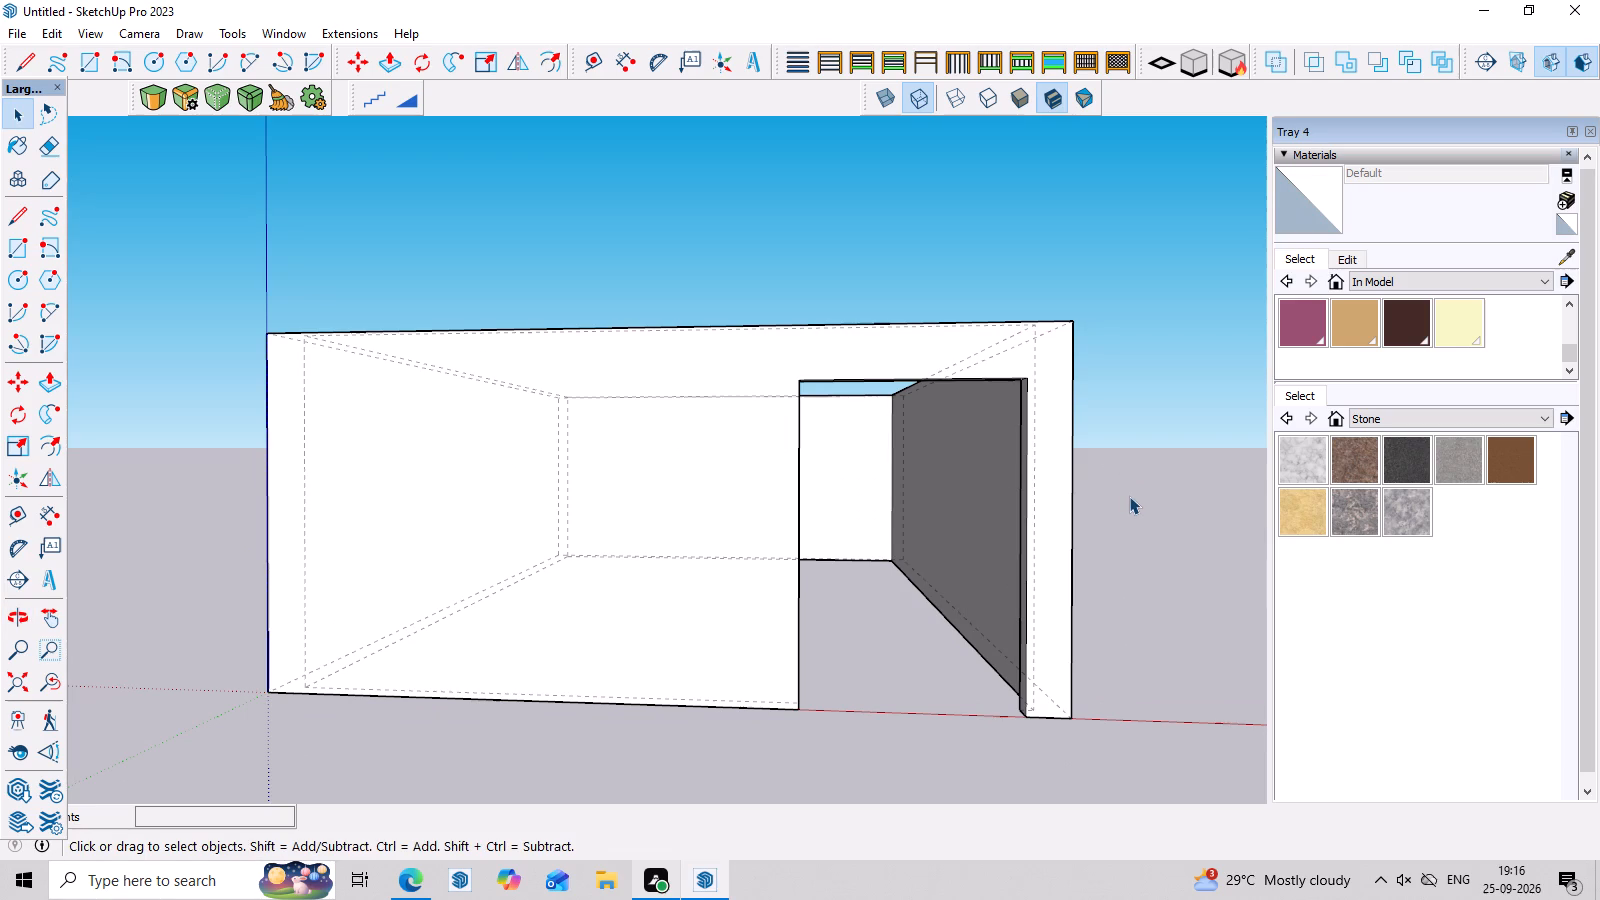
{"action": "scroll", "coordinate": [208, 394], "scroll_direction": "down", "scroll_amount": 1}
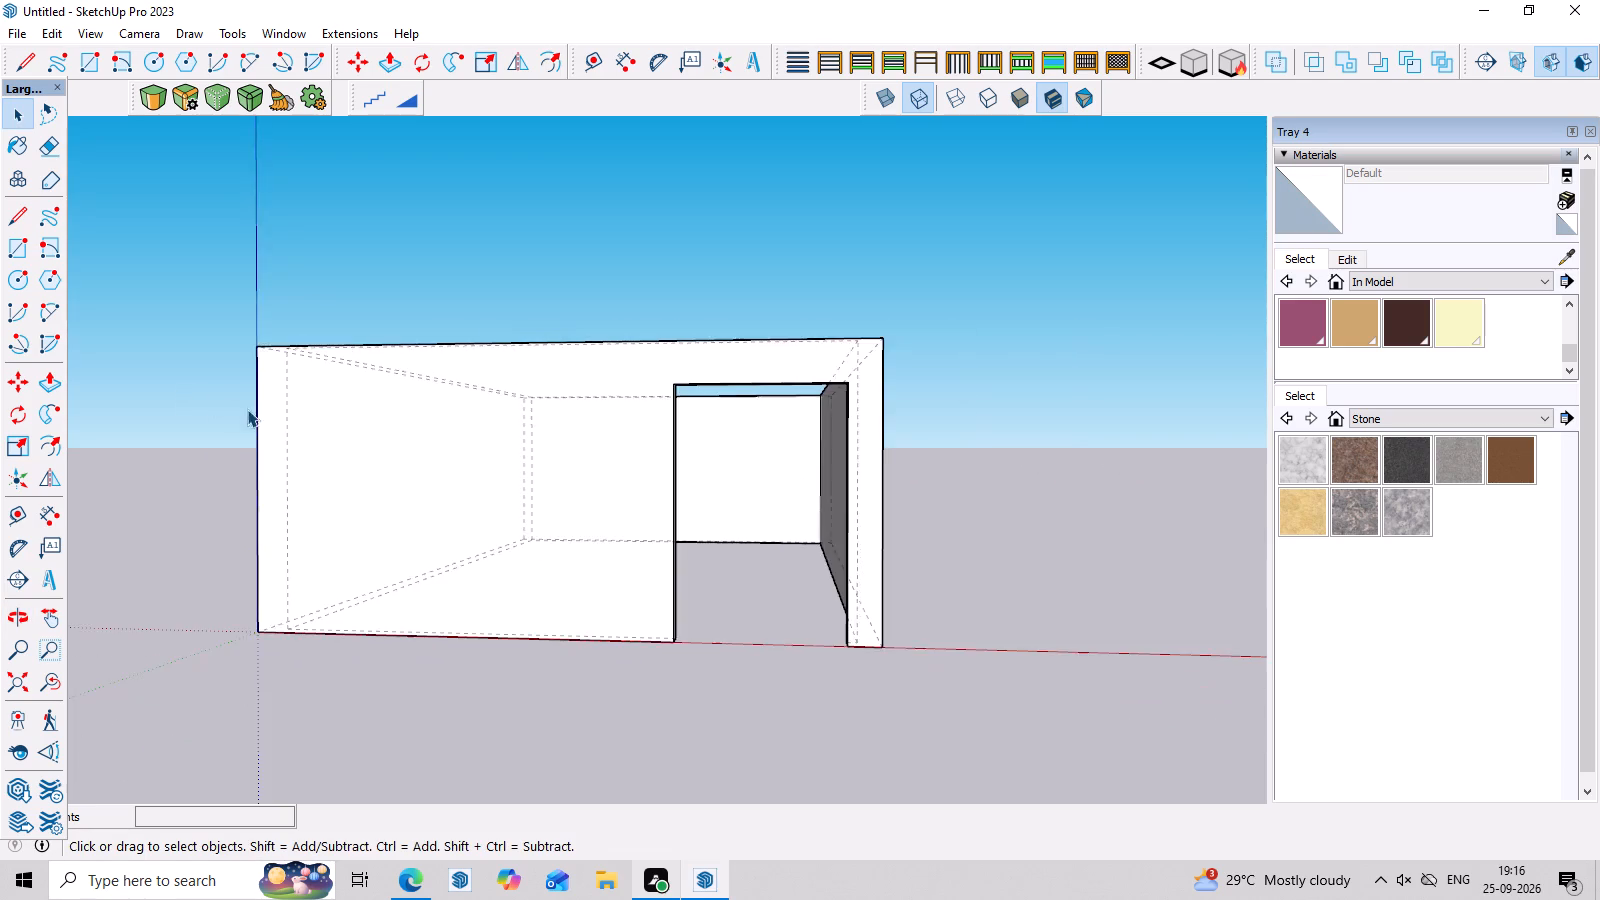
{"action": "scroll", "coordinate": [247, 409], "scroll_direction": "down", "scroll_amount": 3}
{"action": "middle_click_drag", "start_coordinate": [393, 482], "coordinate": [467, 489]}
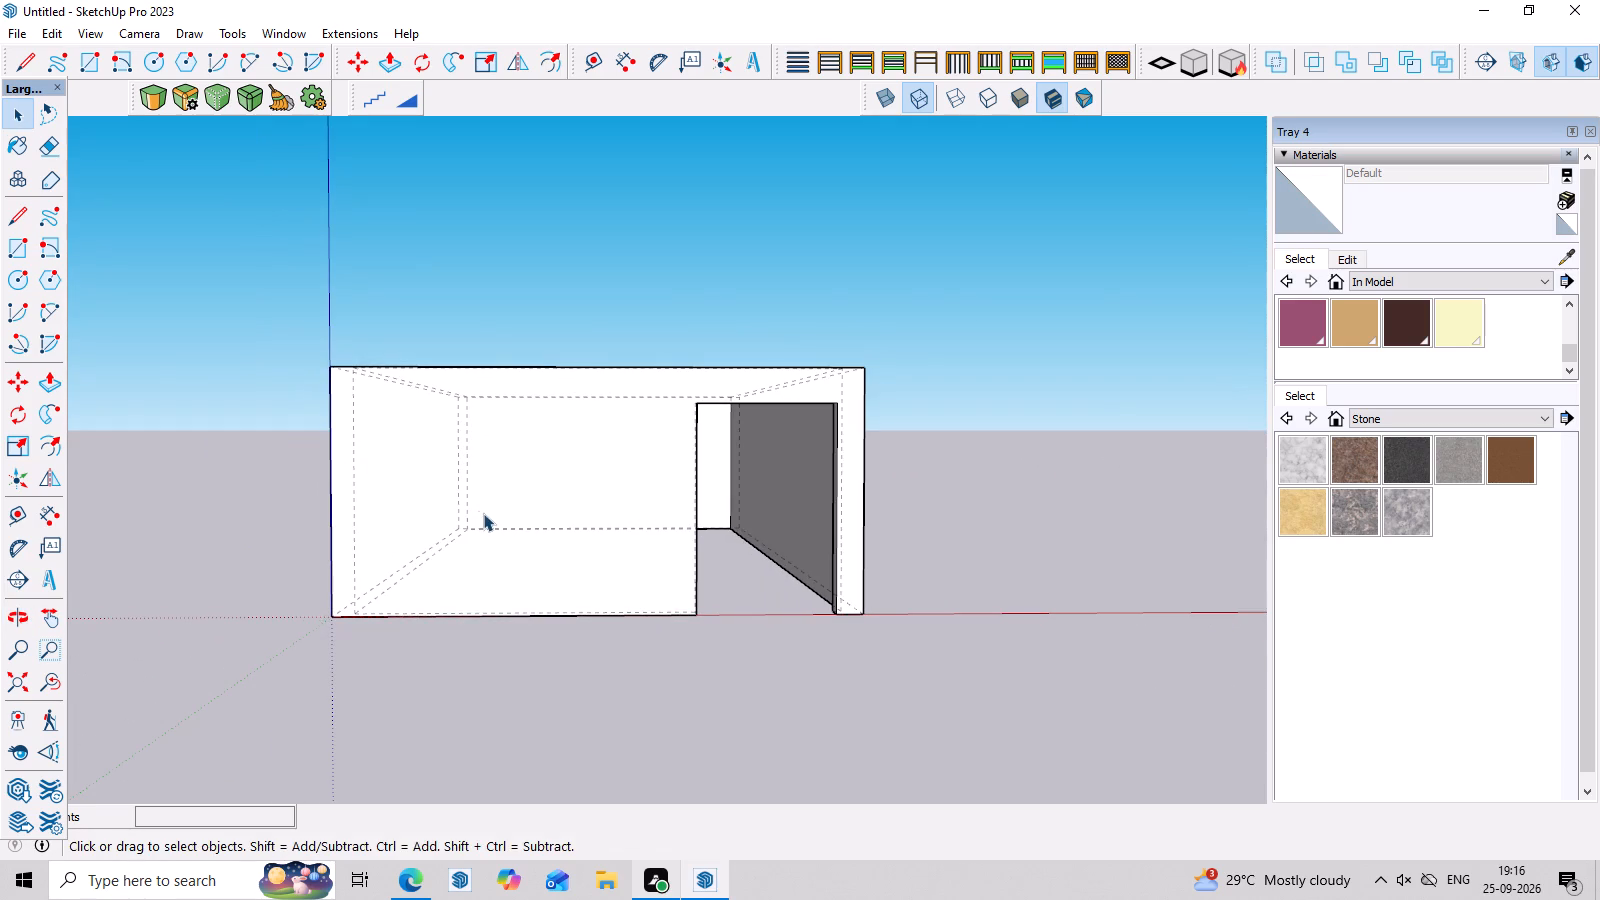
{"action": "middle_click_drag", "start_coordinate": [485, 519], "coordinate": [495, 558]}
{"action": "key", "text": "r"}
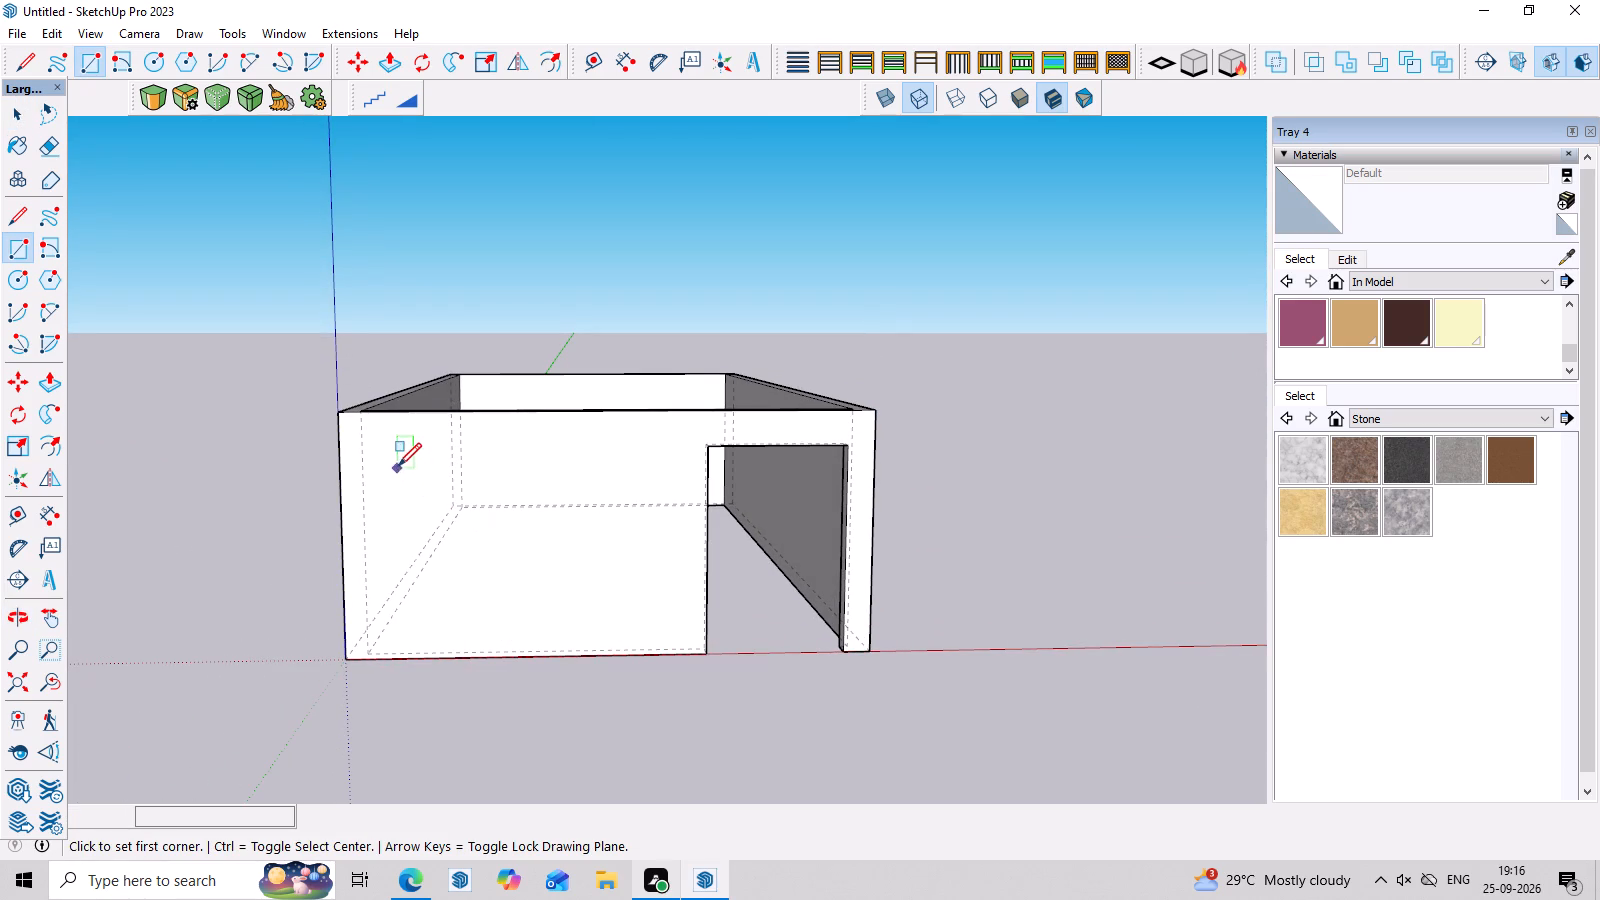
{"action": "scroll", "coordinate": [410, 641], "scroll_direction": "up", "scroll_amount": 3}
{"action": "middle_click_drag", "start_coordinate": [444, 667], "coordinate": [451, 740]}
{"action": "scroll", "coordinate": [410, 642], "scroll_direction": "up", "scroll_amount": 3}
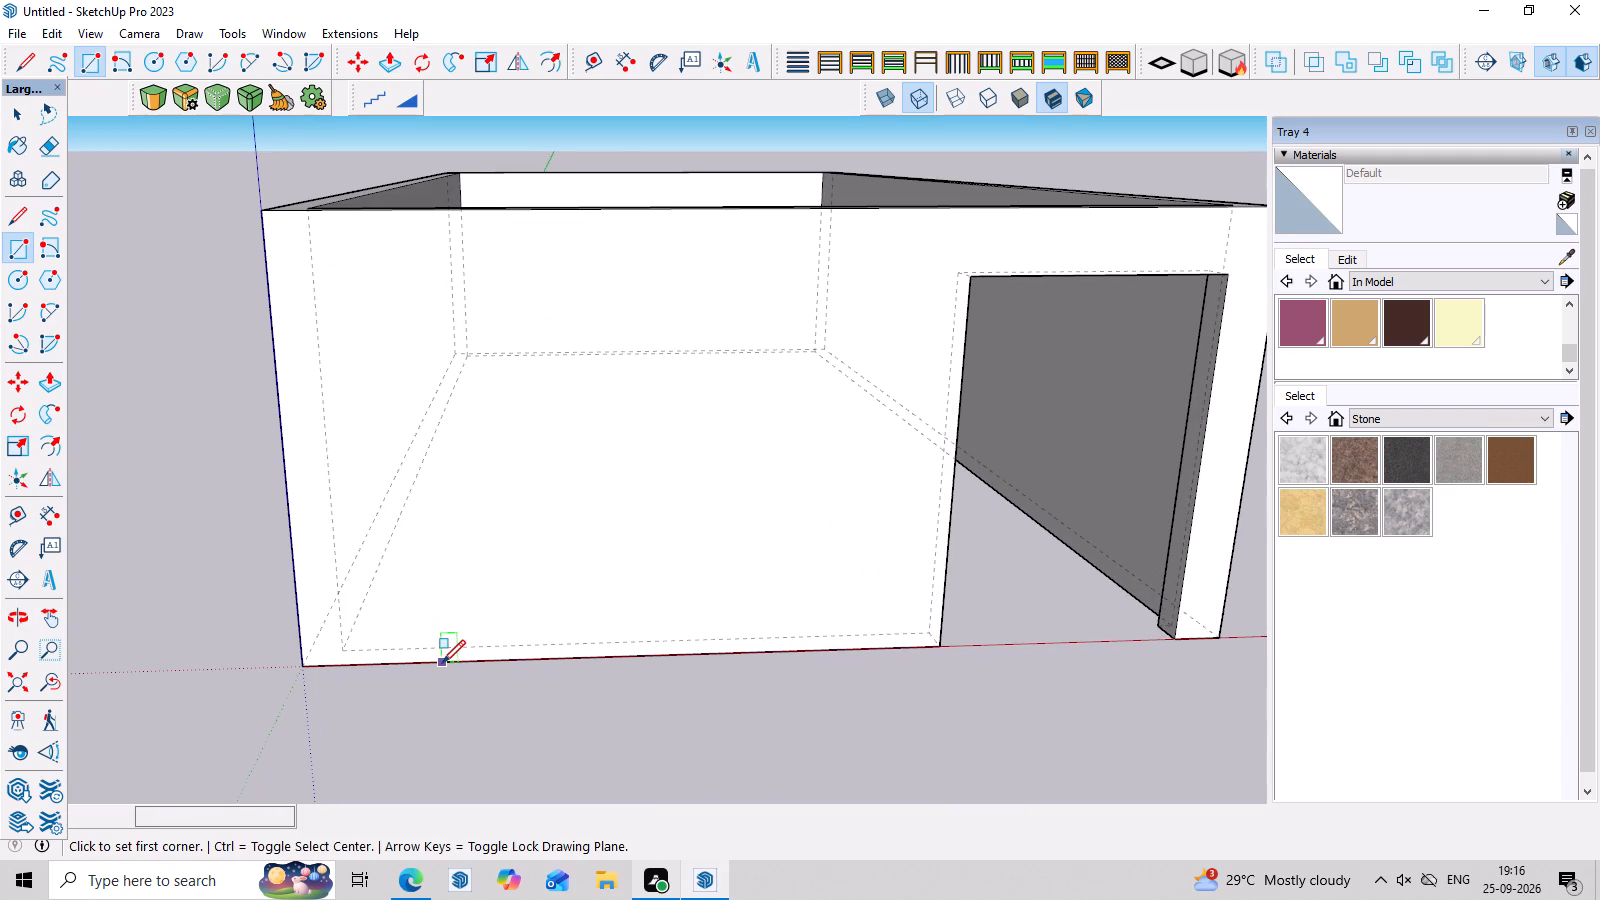
{"action": "left_click", "coordinate": [442, 663]}
{"action": "left_click", "coordinate": [443, 648]}
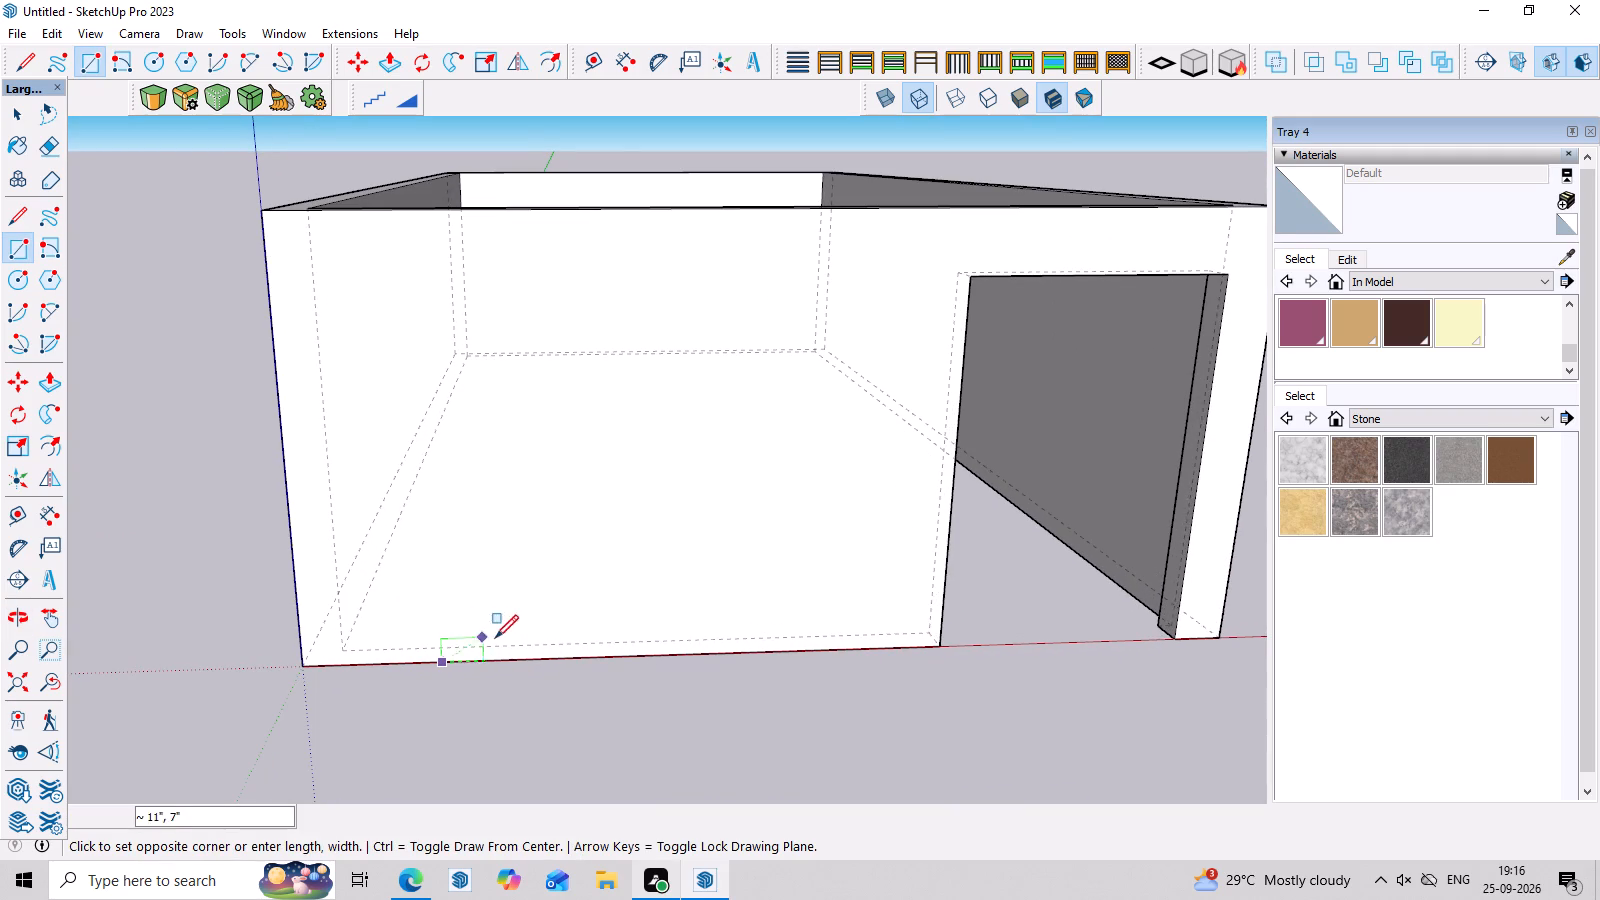
{"action": "middle_click_drag", "start_coordinate": [607, 654], "coordinate": [621, 703]}
{"action": "scroll", "coordinate": [596, 671], "scroll_direction": "up", "scroll_amount": 3}
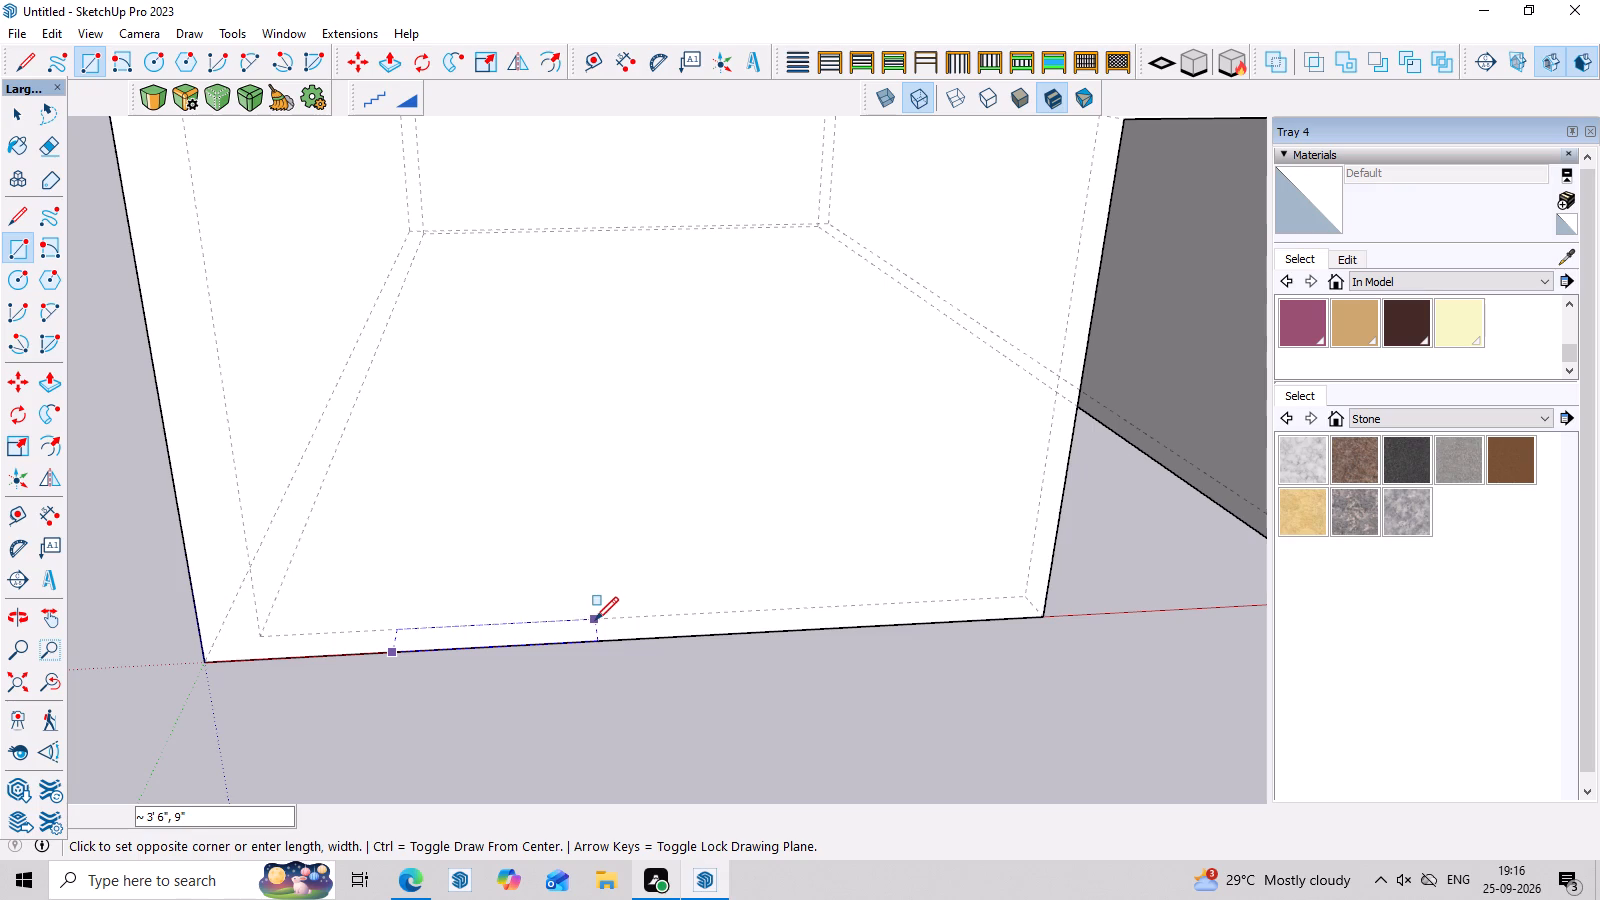
{"action": "left_click", "coordinate": [613, 619]}
{"action": "key", "text": "space"}
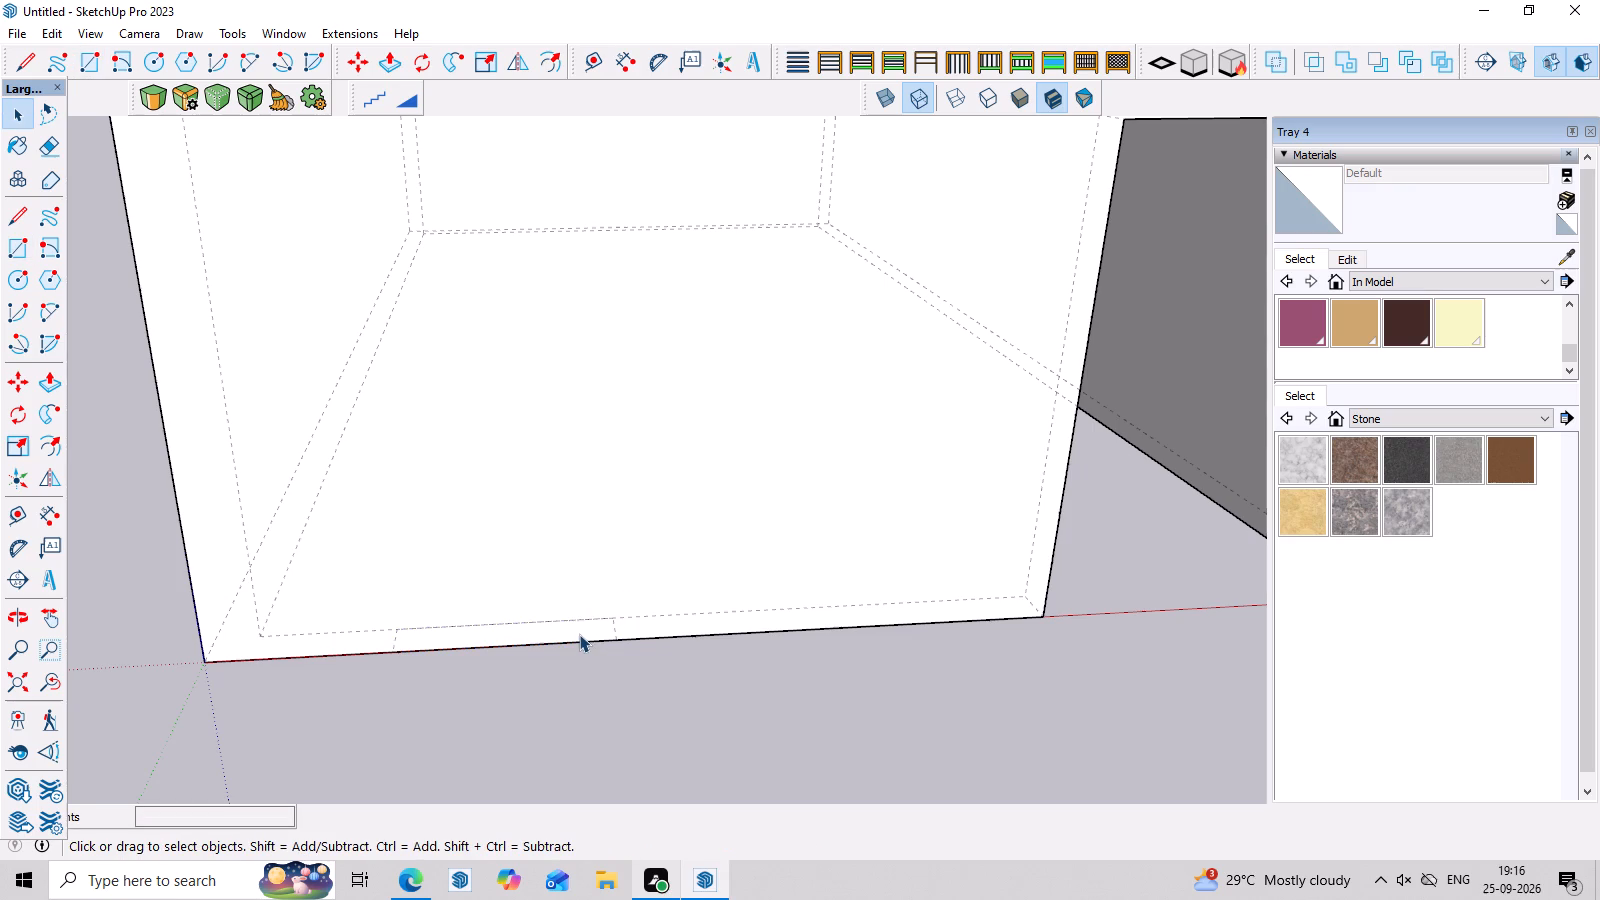
Pull the rectangle at the wall's base upward about 5' 4" into a box.
{"action": "key", "text": "p"}
{"action": "left_click", "coordinate": [577, 634]}
{"action": "scroll", "coordinate": [576, 498], "scroll_direction": "down", "scroll_amount": 4}
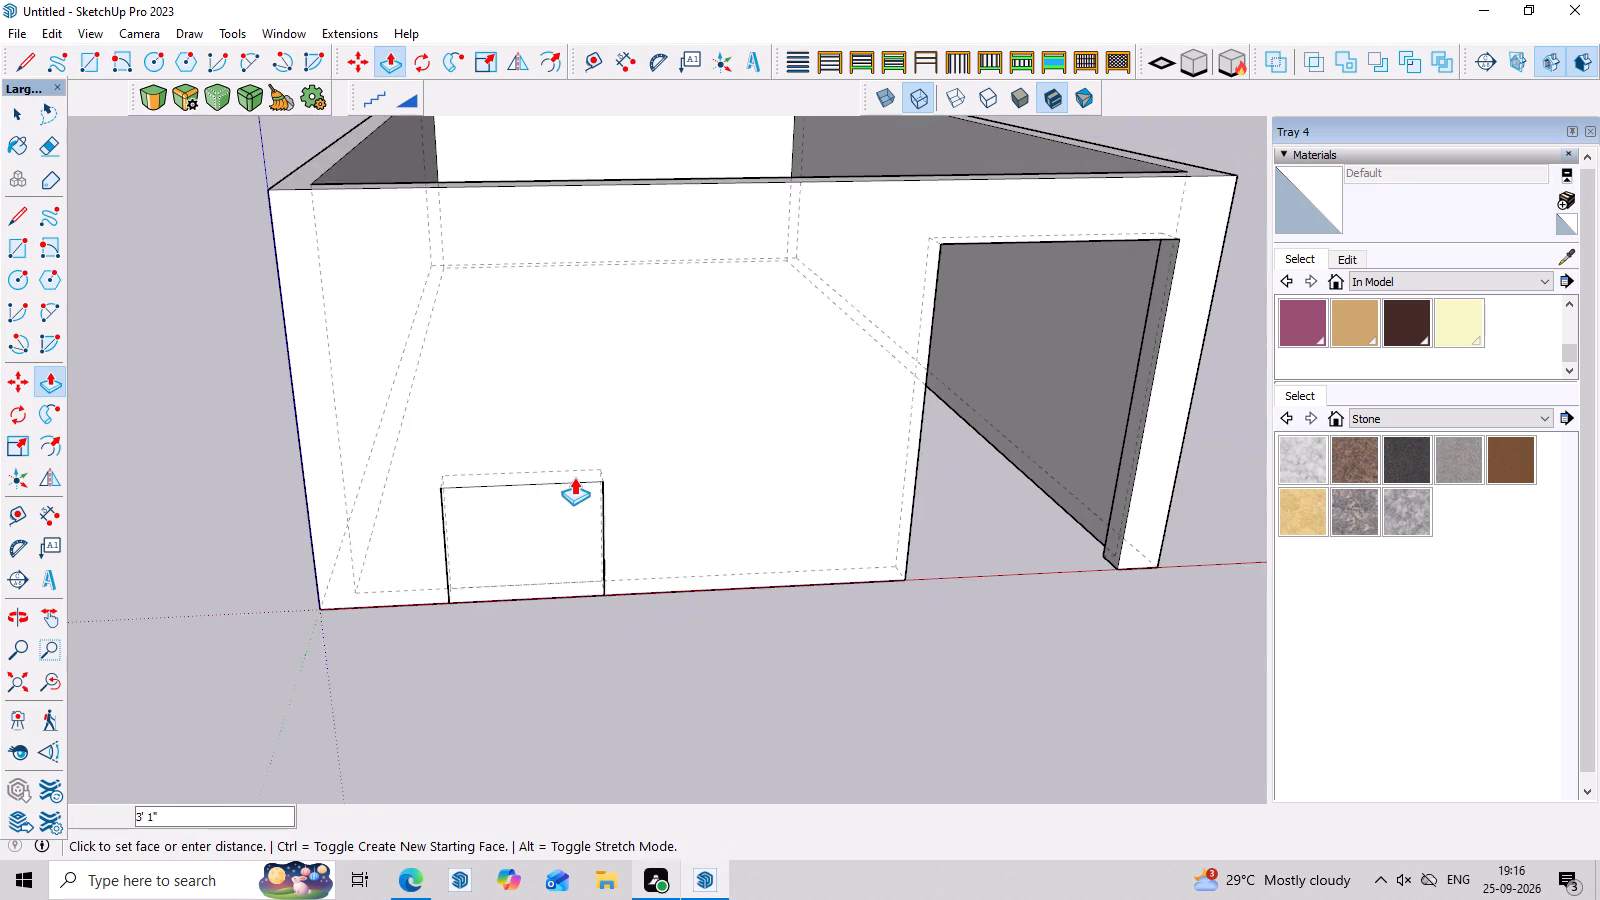
{"action": "scroll", "coordinate": [574, 477], "scroll_direction": "down", "scroll_amount": 1}
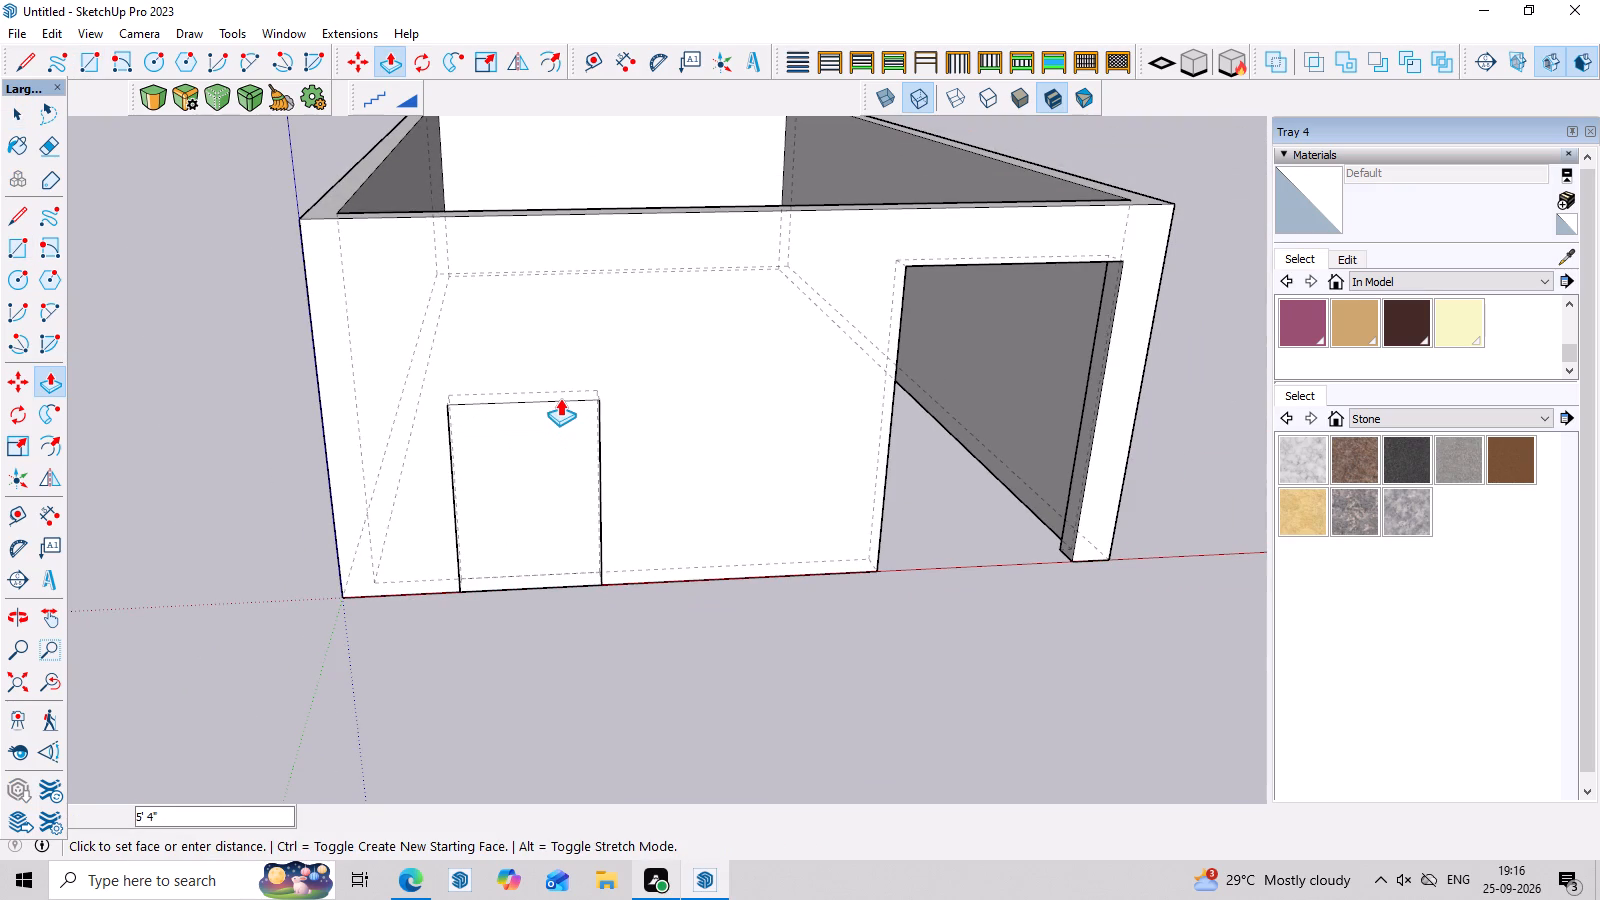
{"action": "left_click", "coordinate": [560, 390]}
Extend the box through the wall by pulling its front face and its room-side face out 1' 4" each.
{"action": "left_click", "coordinate": [553, 425]}
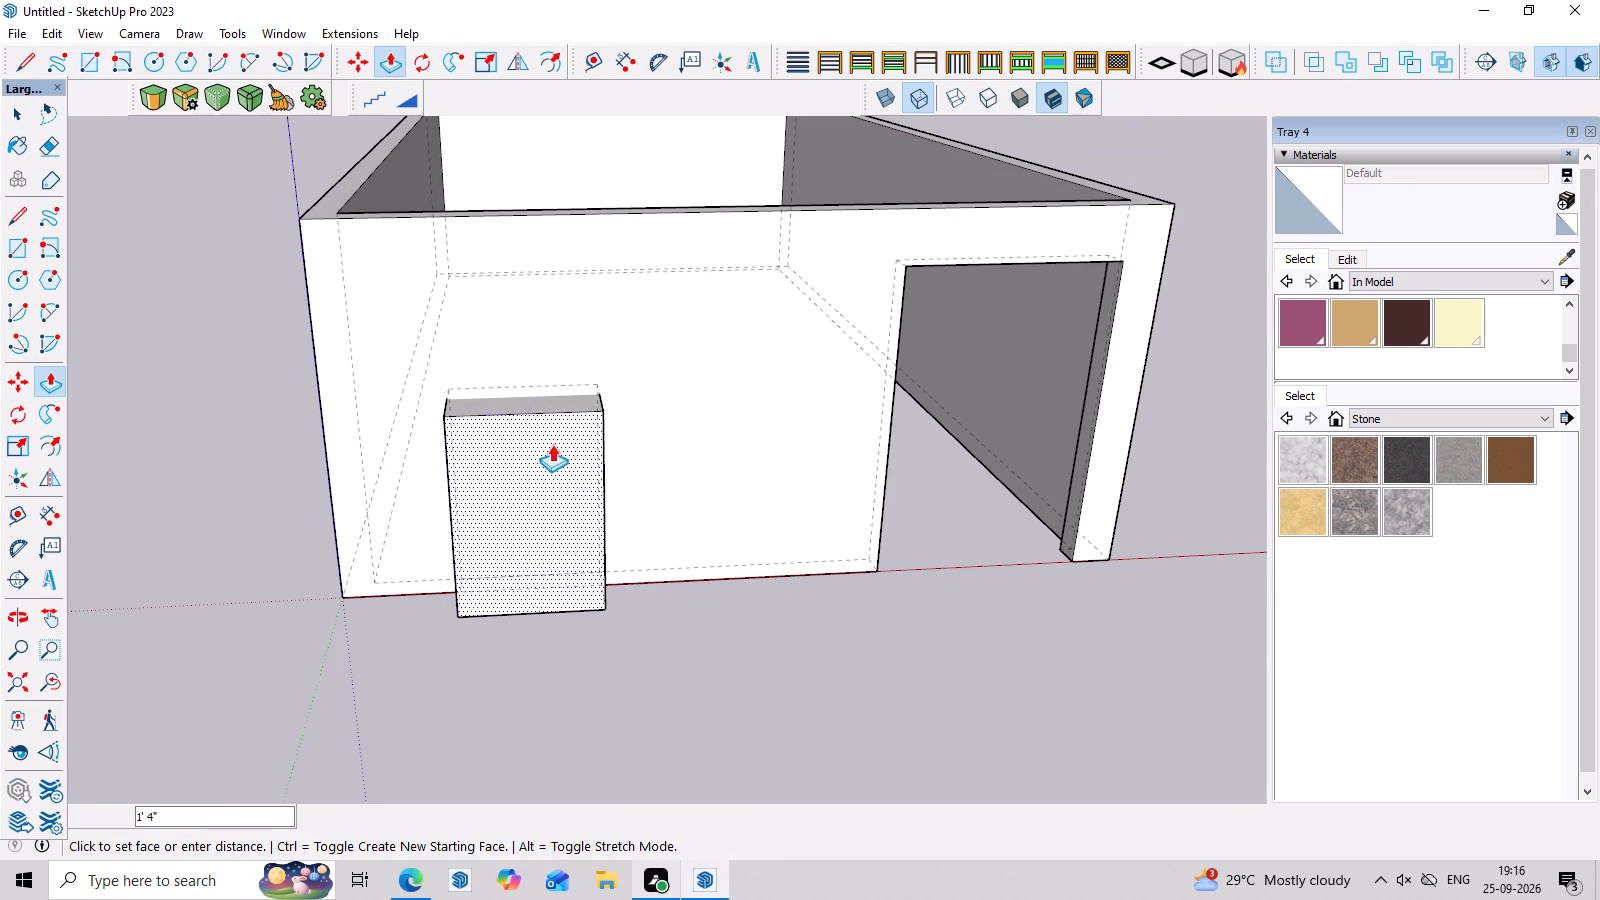
{"action": "left_click", "coordinate": [552, 444]}
{"action": "middle_click_drag", "start_coordinate": [541, 289], "coordinate": [557, 717]}
{"action": "middle_click_drag", "start_coordinate": [518, 310], "coordinate": [542, 609]}
{"action": "scroll", "coordinate": [527, 452], "scroll_direction": "up", "scroll_amount": 1}
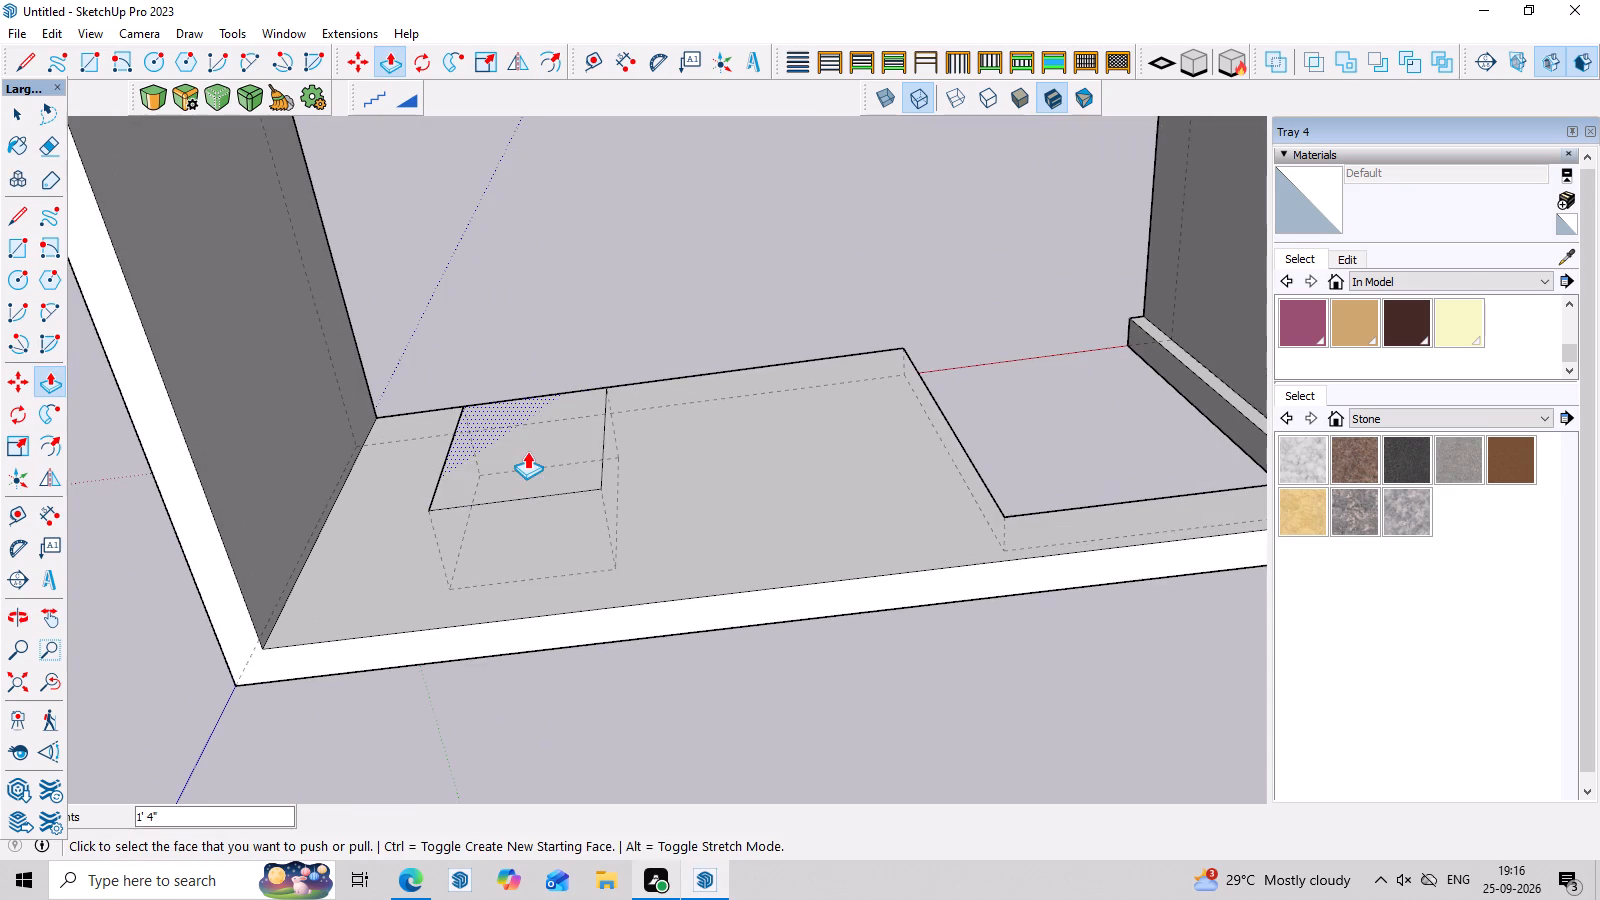
{"action": "double_click", "coordinate": [527, 451]}
{"action": "middle_click_drag", "start_coordinate": [571, 464], "coordinate": [571, 51]}
{"action": "key", "text": "space"}
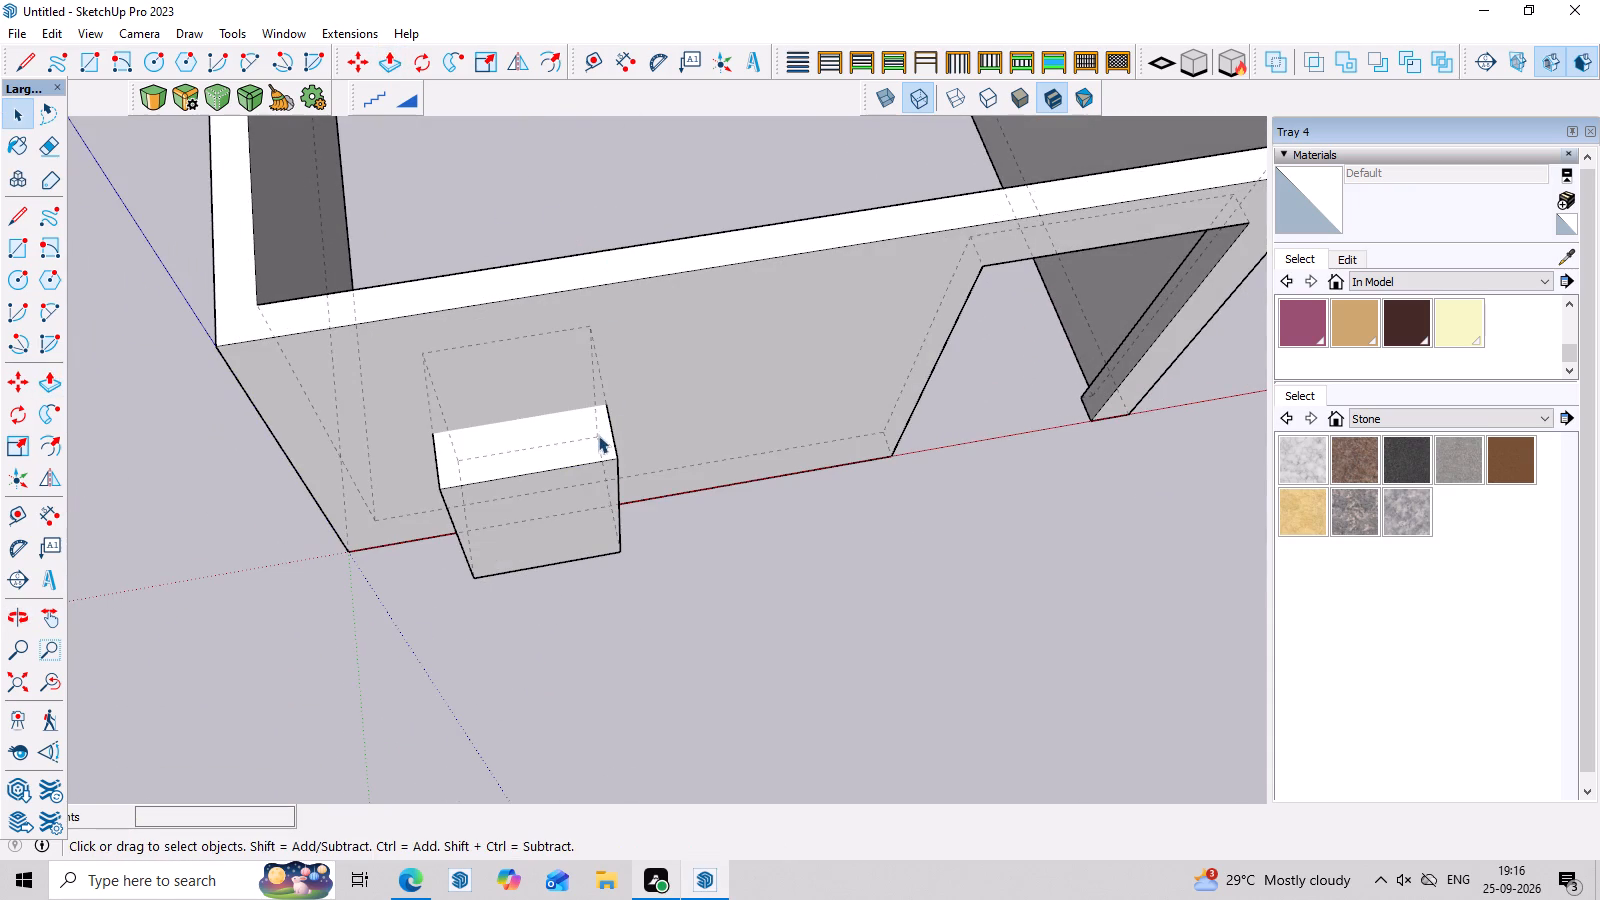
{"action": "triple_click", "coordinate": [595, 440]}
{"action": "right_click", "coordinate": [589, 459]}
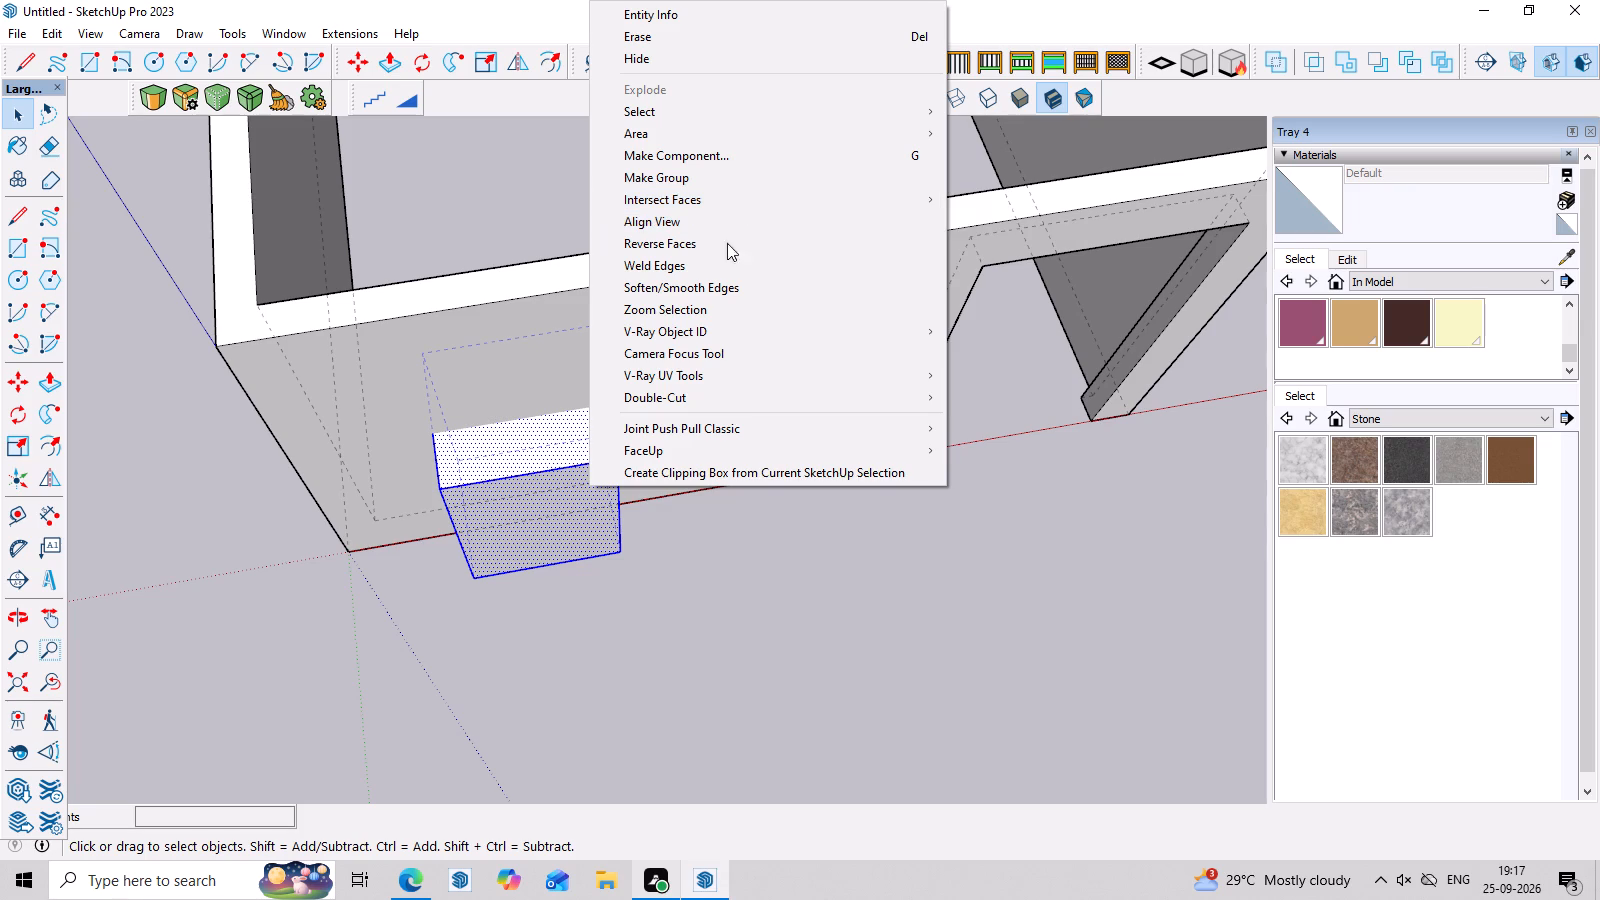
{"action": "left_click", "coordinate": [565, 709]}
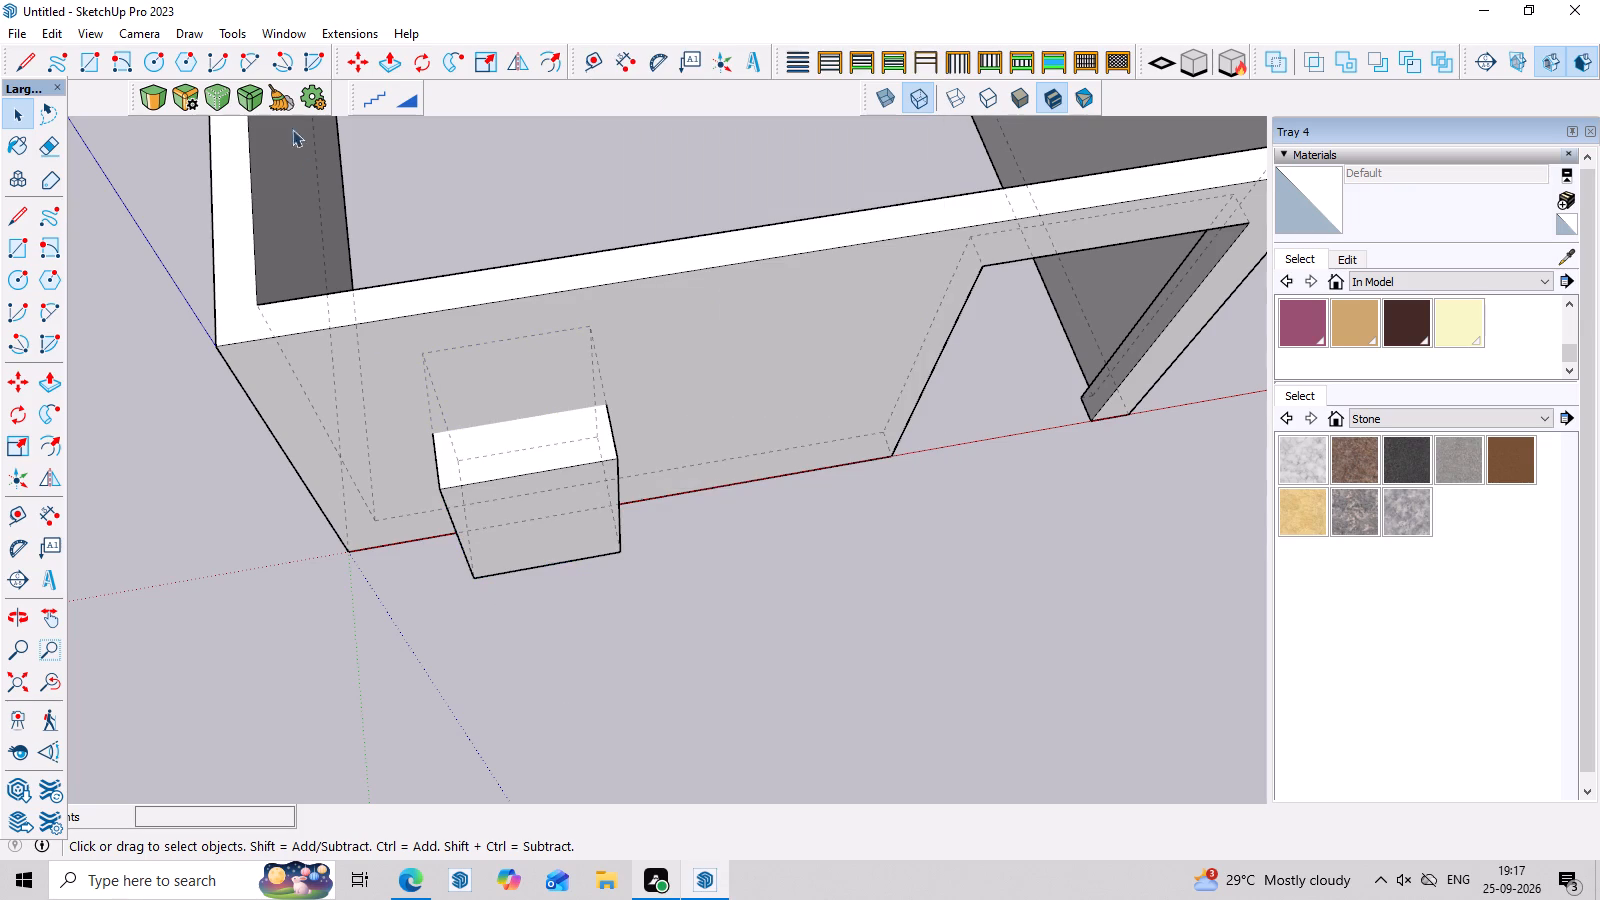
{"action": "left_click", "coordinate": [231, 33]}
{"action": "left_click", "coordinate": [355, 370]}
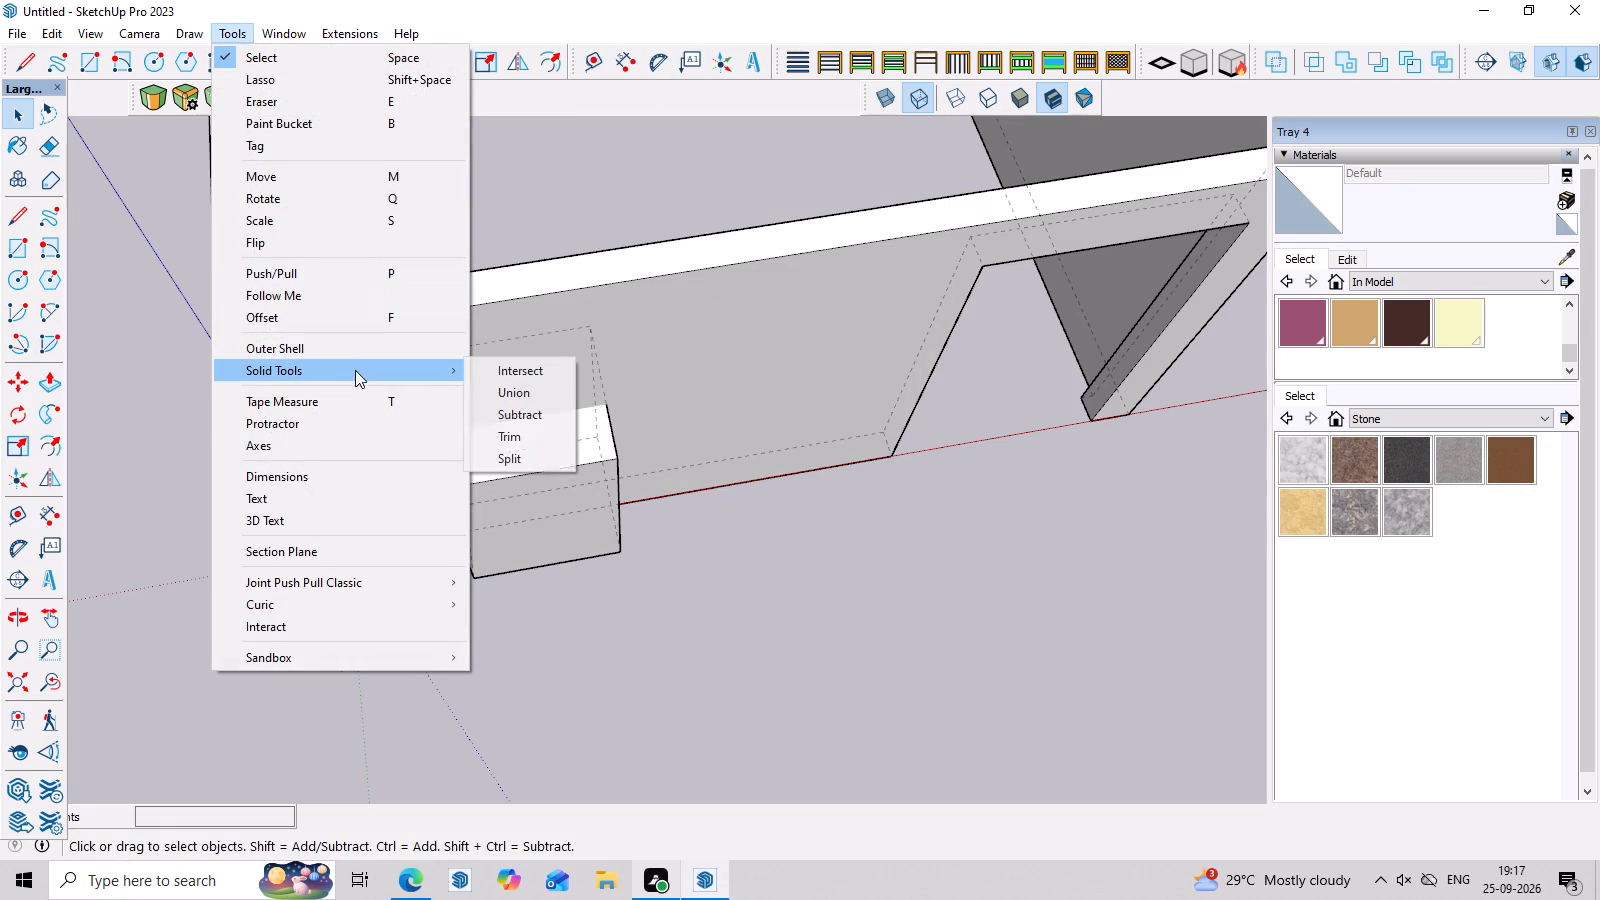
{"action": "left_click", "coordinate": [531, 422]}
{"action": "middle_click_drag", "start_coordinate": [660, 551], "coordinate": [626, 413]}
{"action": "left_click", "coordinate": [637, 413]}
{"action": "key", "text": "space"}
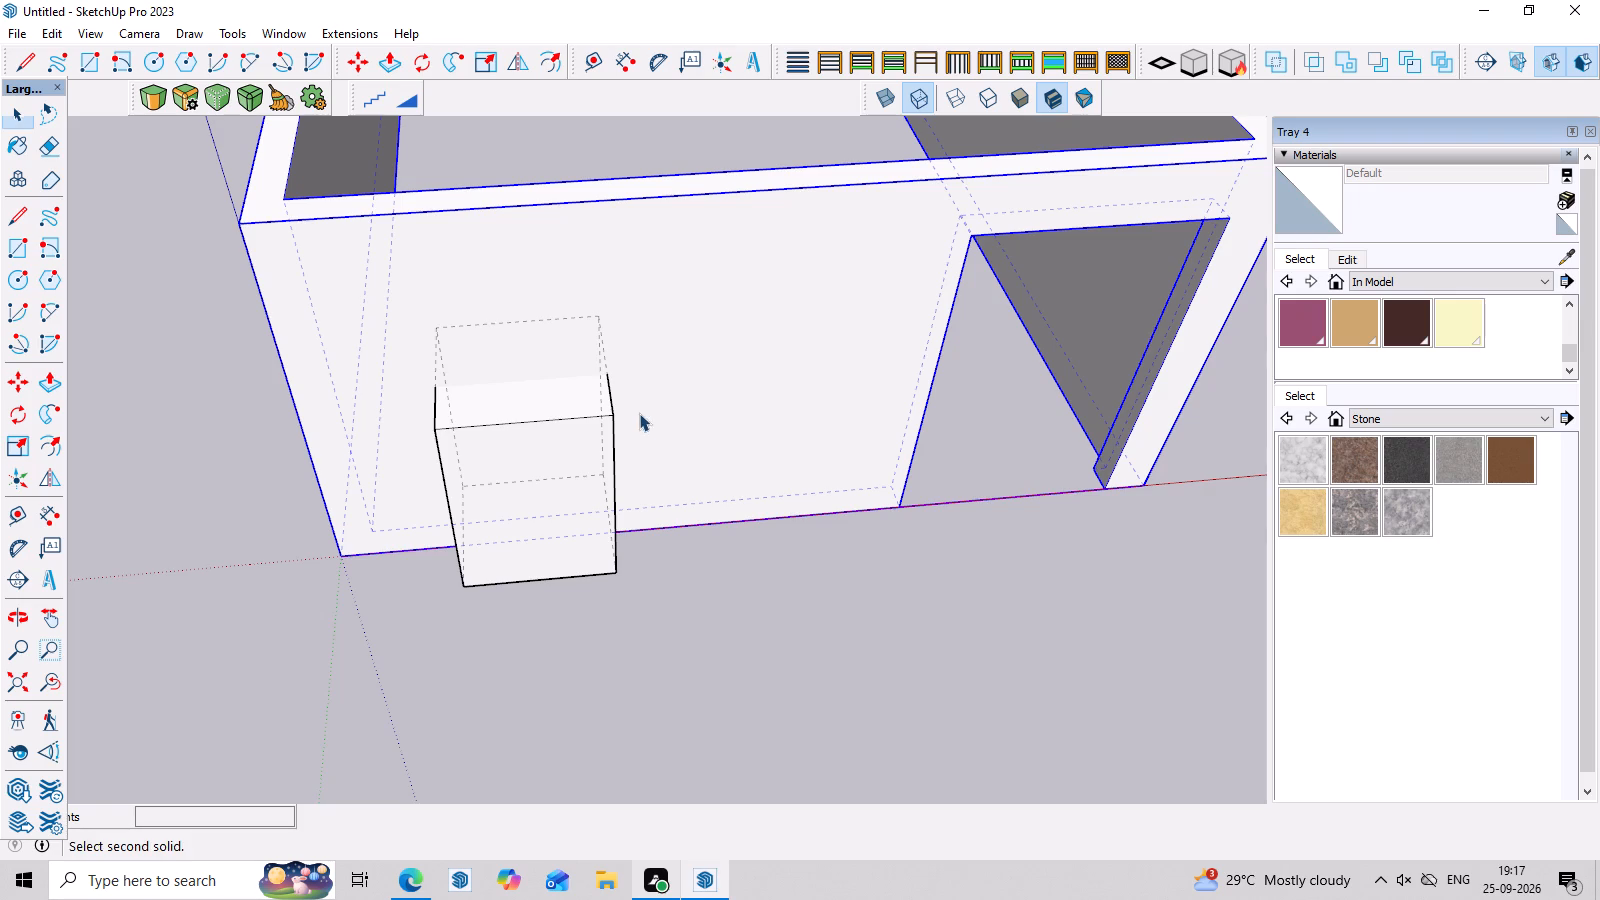
Select all of the box's connected geometry and make it a group.
{"action": "double_click", "coordinate": [560, 501]}
{"action": "middle_click_drag", "start_coordinate": [598, 553], "coordinate": [597, 465]}
{"action": "key", "text": "space"}
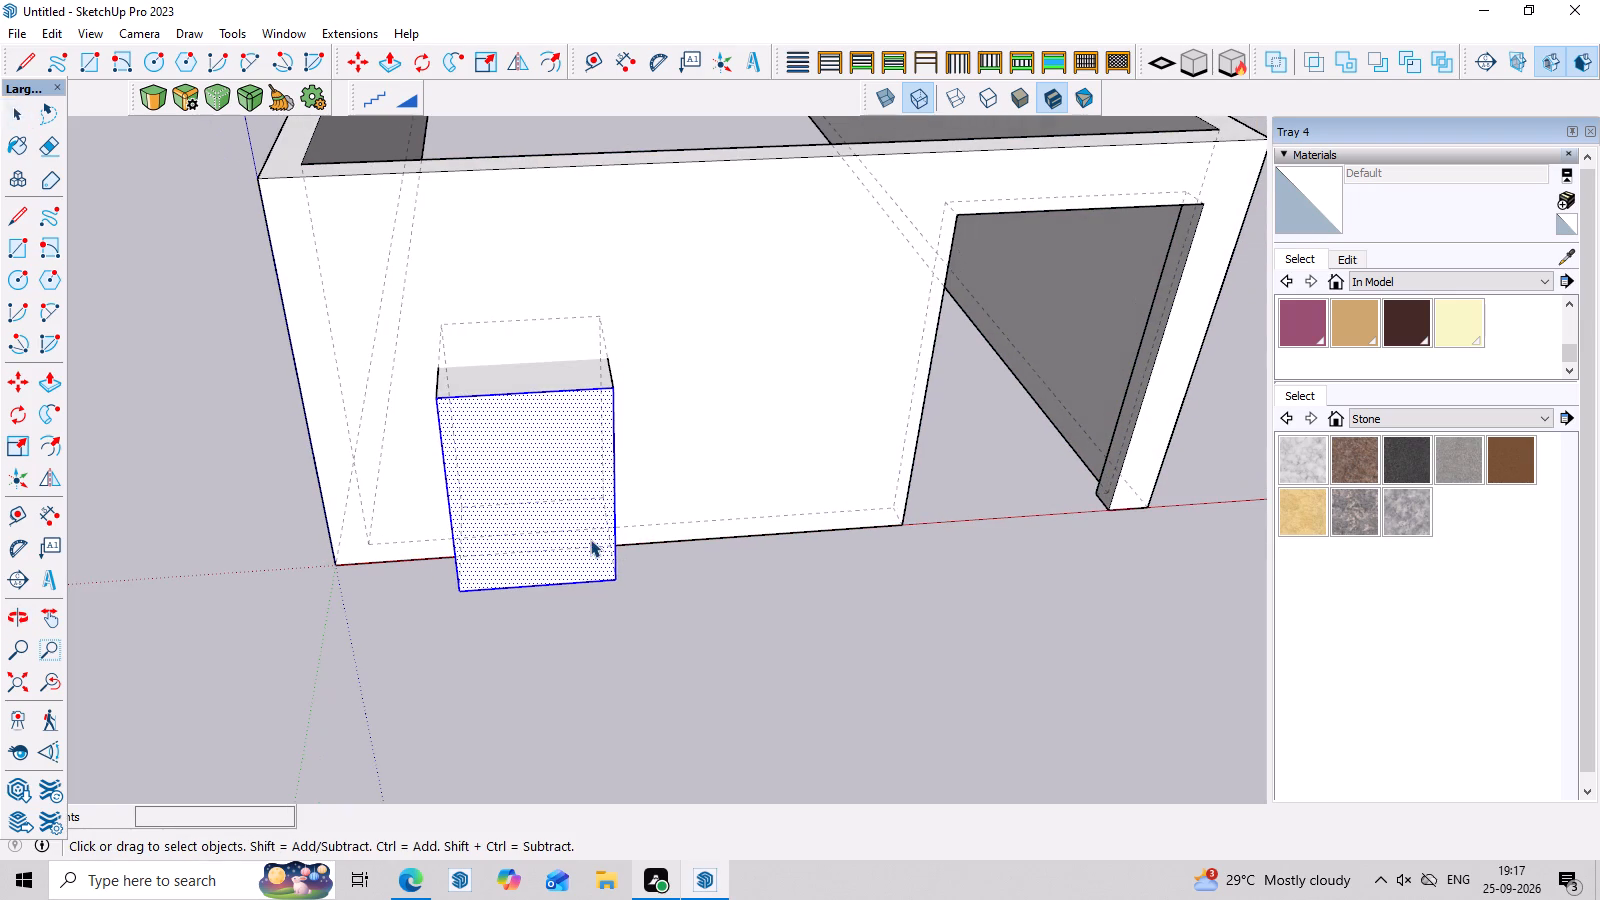
{"action": "triple_click", "coordinate": [588, 539]}
{"action": "right_click", "coordinate": [588, 539]}
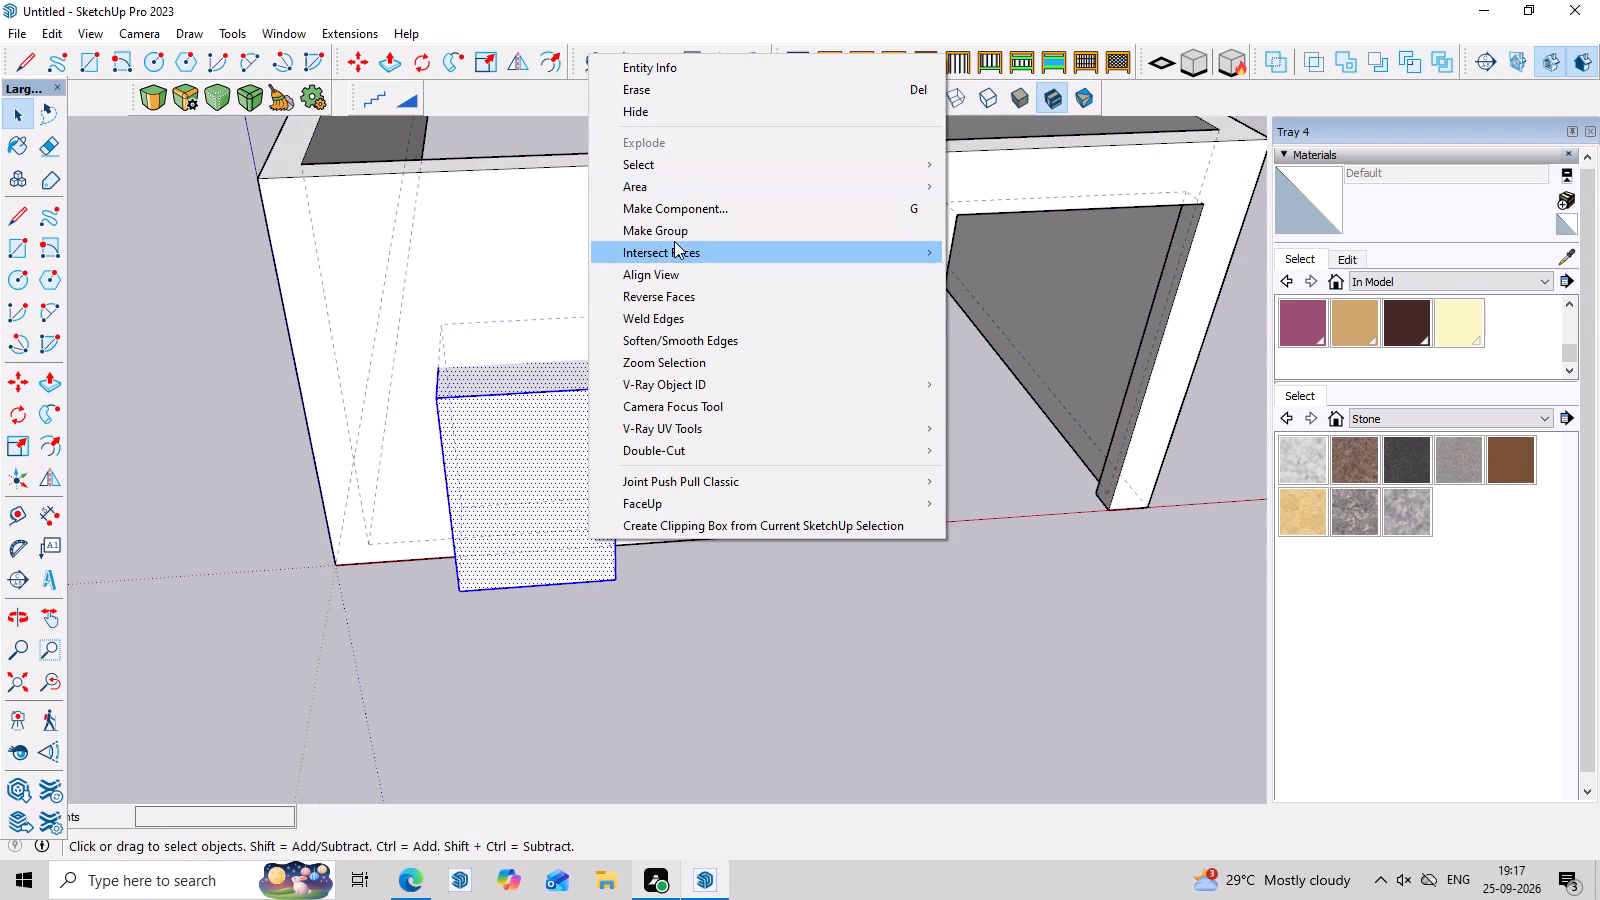
{"action": "left_click", "coordinate": [674, 233]}
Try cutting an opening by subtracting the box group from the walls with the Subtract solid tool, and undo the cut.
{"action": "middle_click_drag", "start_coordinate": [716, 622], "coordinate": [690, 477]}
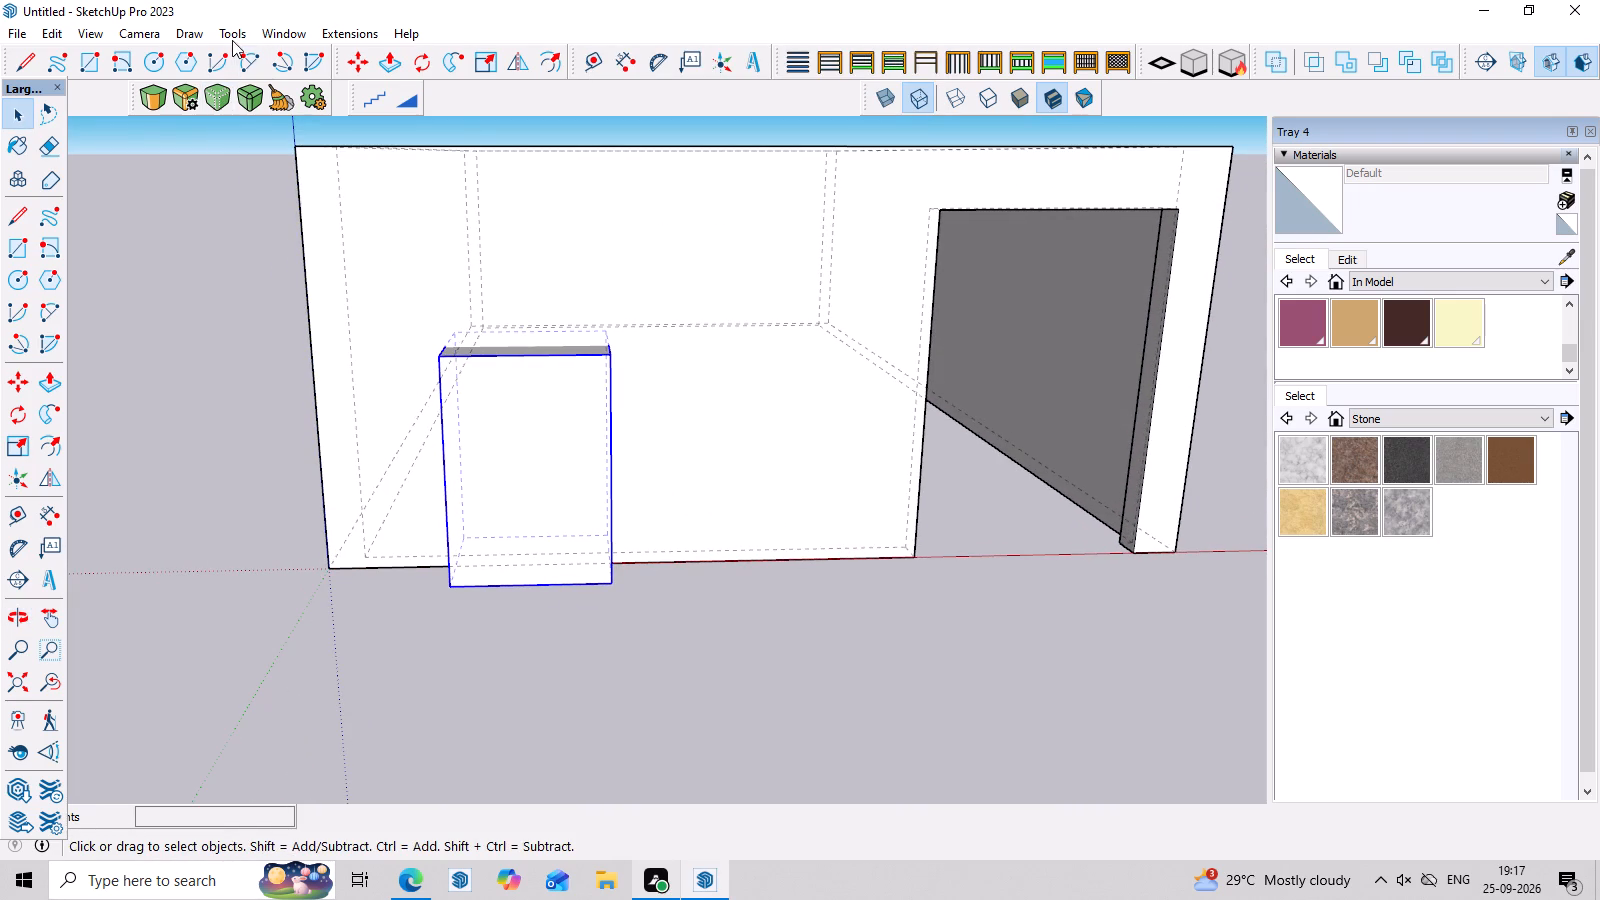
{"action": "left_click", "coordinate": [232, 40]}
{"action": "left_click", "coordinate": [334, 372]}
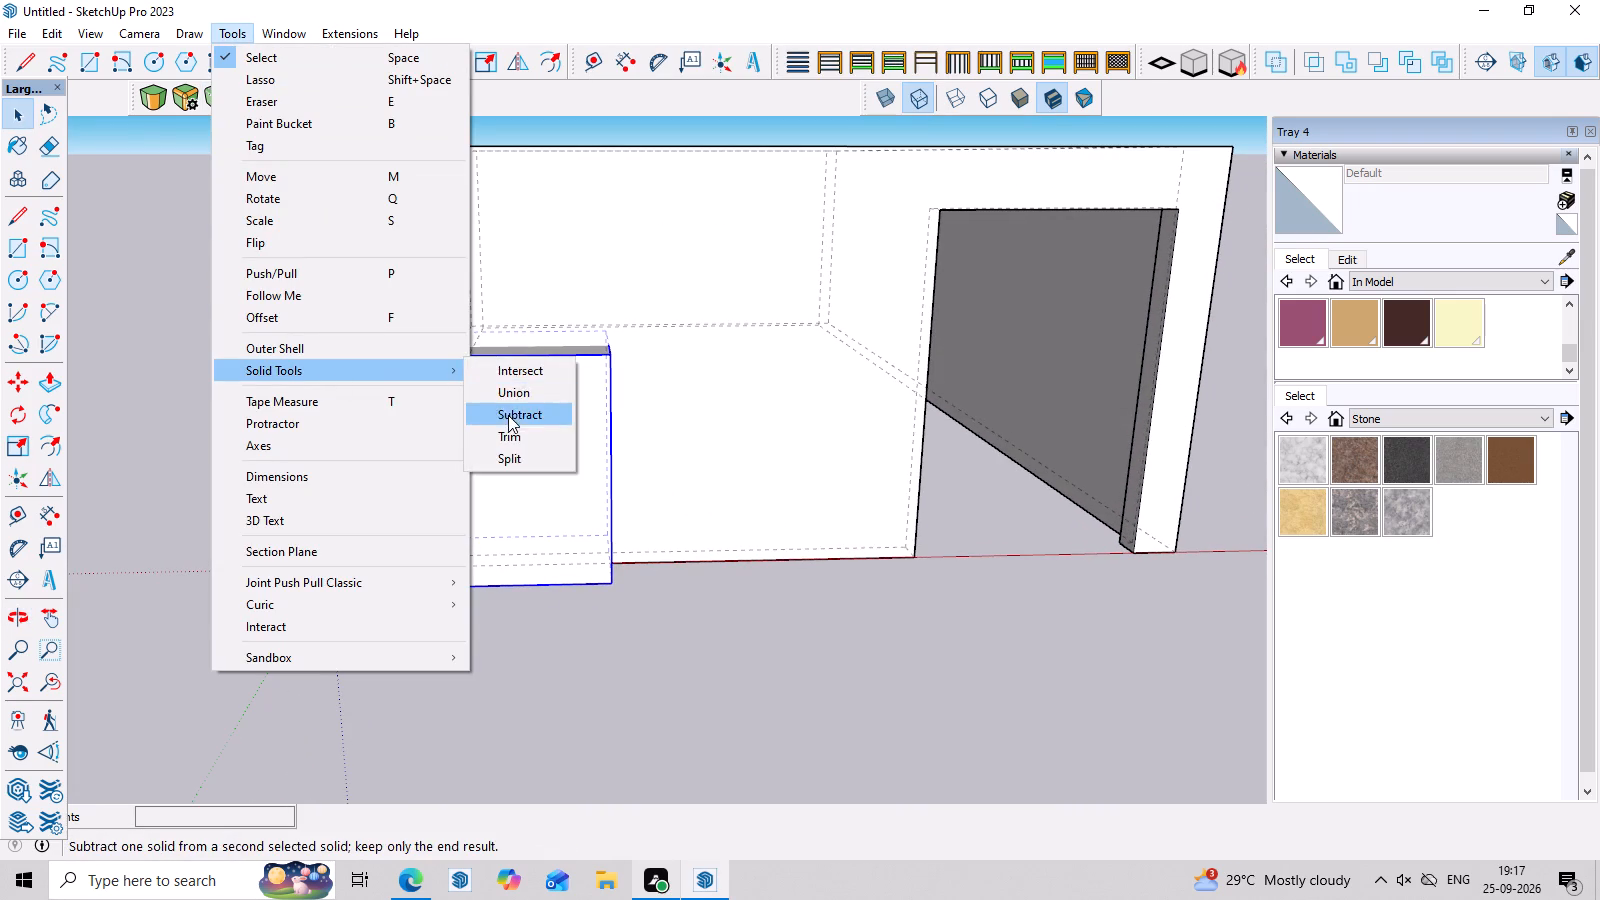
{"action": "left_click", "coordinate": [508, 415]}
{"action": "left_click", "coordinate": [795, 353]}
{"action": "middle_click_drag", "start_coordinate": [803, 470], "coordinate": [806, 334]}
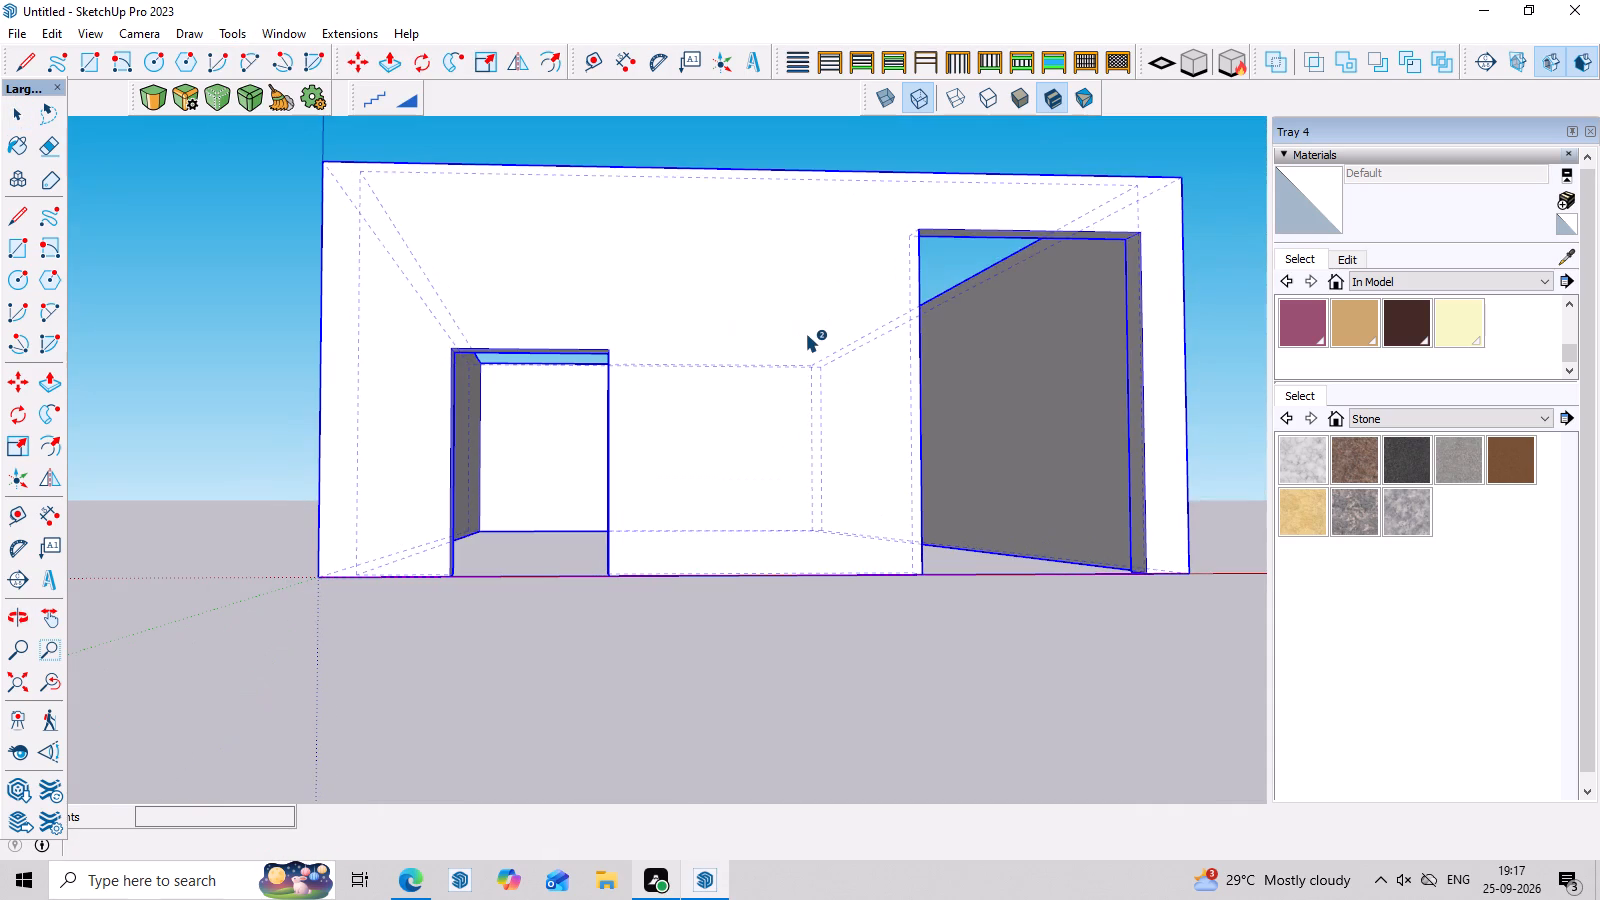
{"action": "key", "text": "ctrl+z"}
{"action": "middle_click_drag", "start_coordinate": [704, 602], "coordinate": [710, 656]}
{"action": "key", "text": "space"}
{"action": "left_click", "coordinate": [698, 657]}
Move the box group 3' 9" straight up along the wall, using the wall's bottom corner as base point.
{"action": "left_click", "coordinate": [461, 450]}
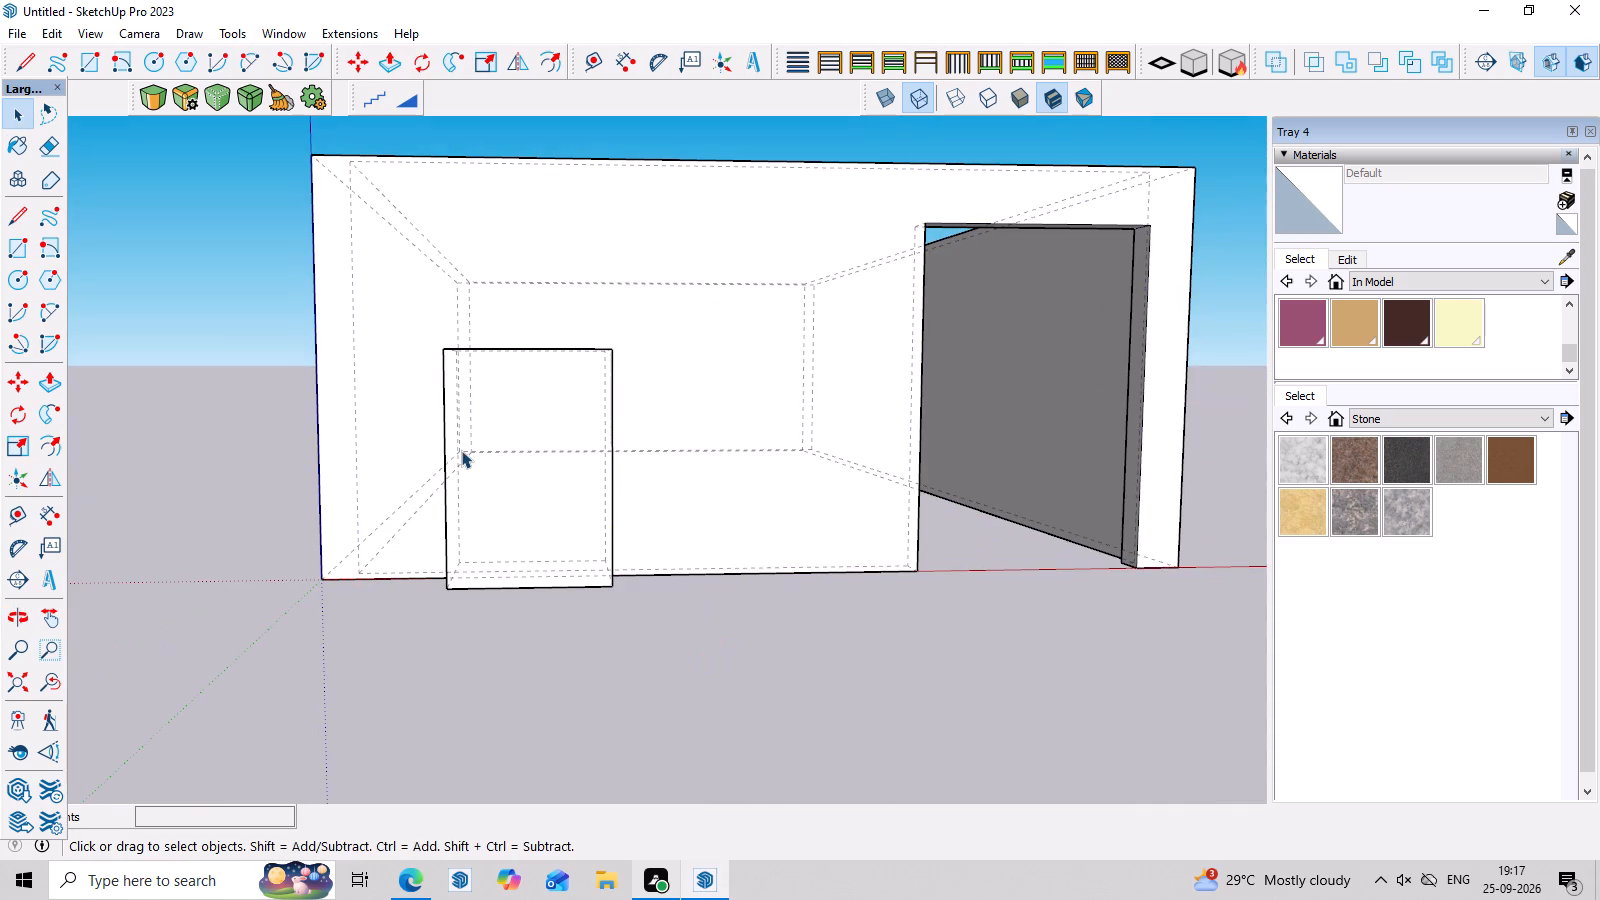
{"action": "middle_click_drag", "start_coordinate": [532, 523], "coordinate": [545, 612]}
{"action": "key", "text": "m"}
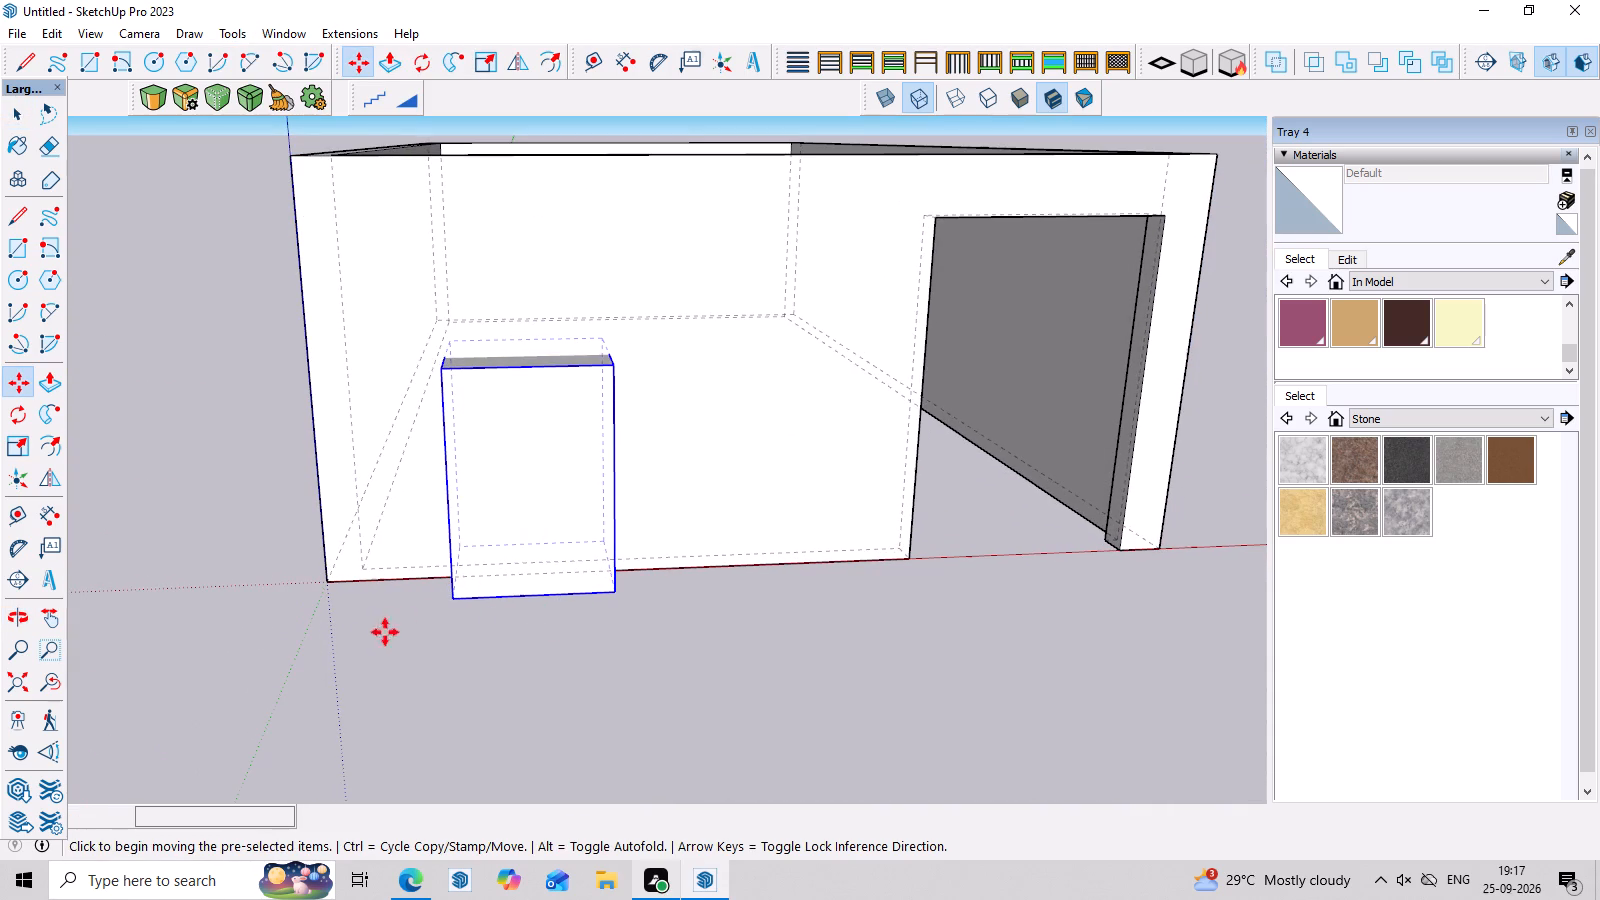
{"action": "left_click", "coordinate": [327, 583]}
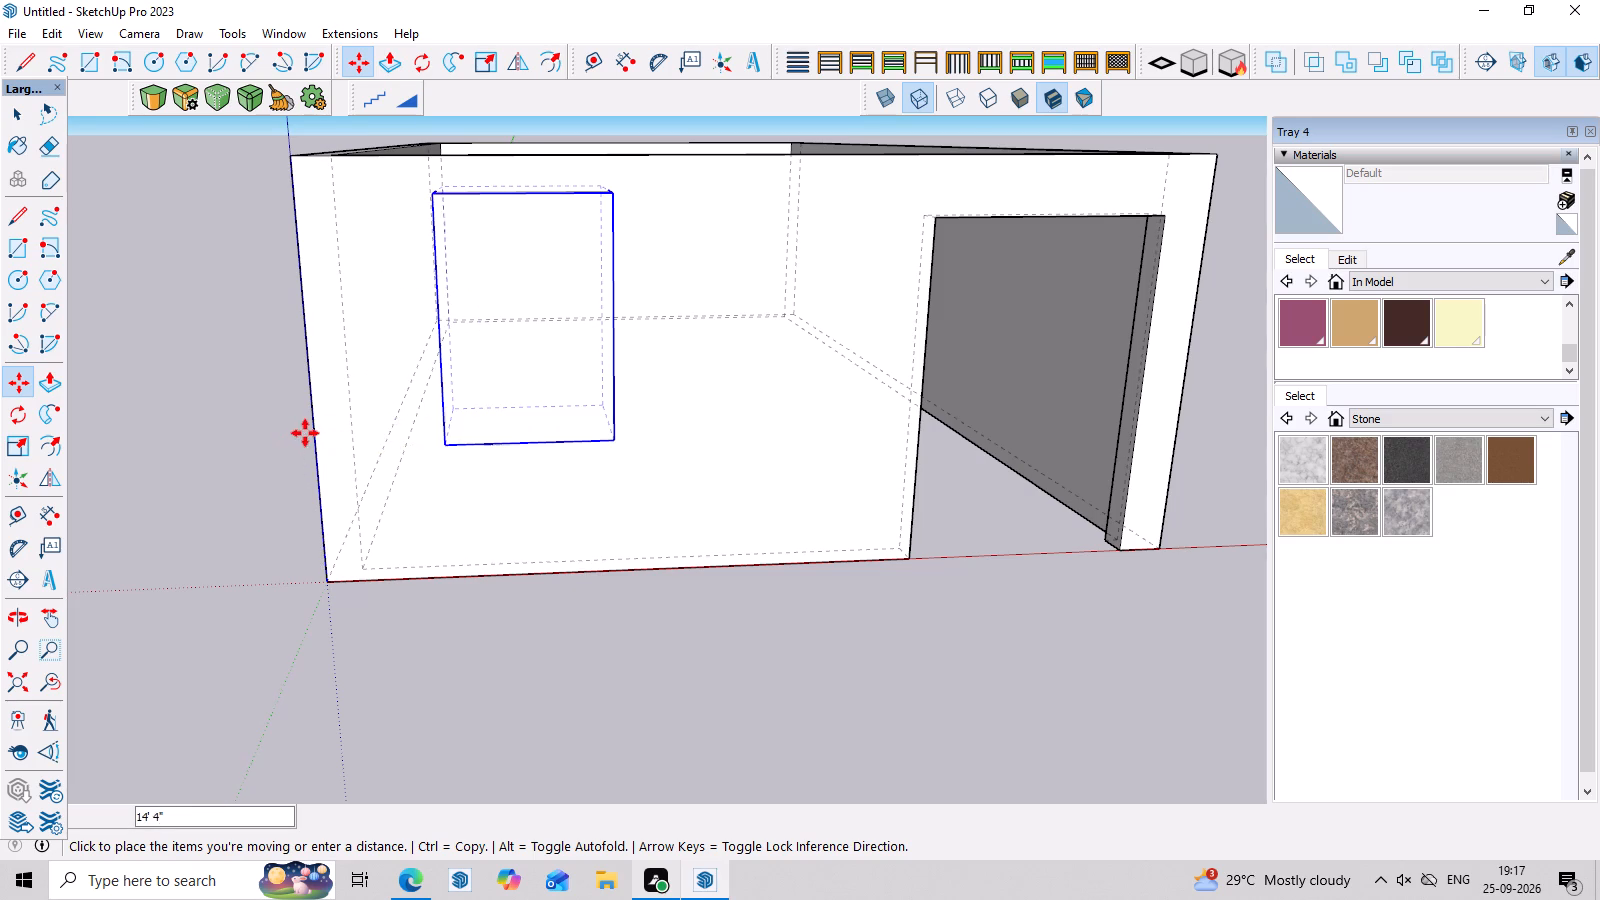
{"action": "left_click", "coordinate": [314, 425]}
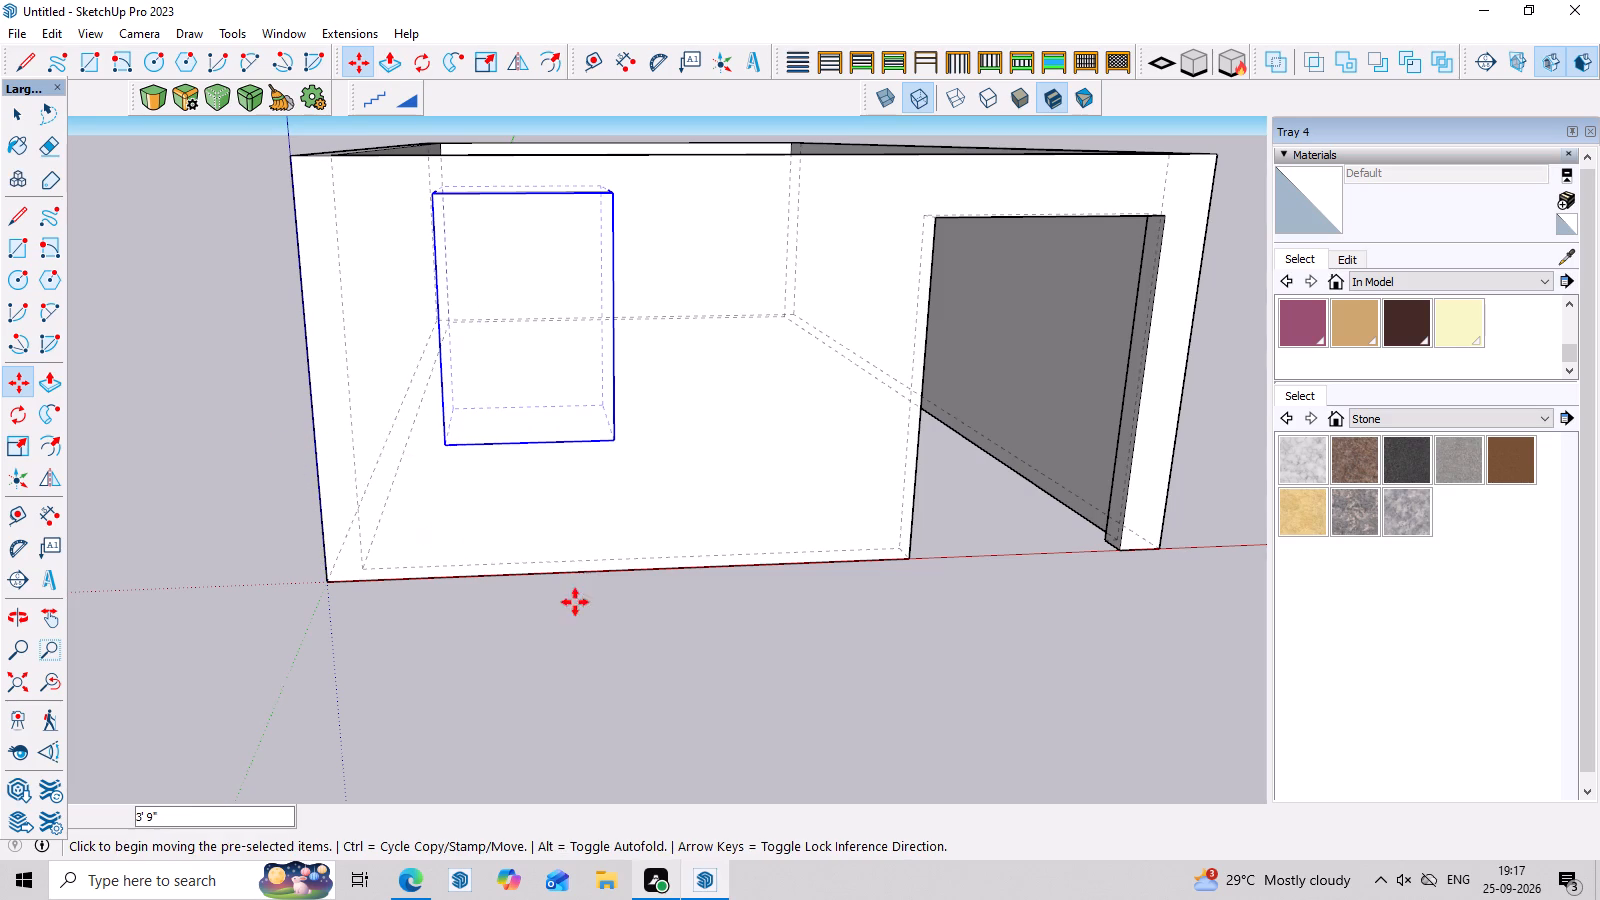
Subtract the box group from the room walls with the Subtract solid tool to cut the window opening.
{"action": "scroll", "coordinate": [580, 606], "scroll_direction": "down", "scroll_amount": 3}
{"action": "middle_click_drag", "start_coordinate": [640, 631], "coordinate": [644, 668]}
{"action": "key", "text": "space"}
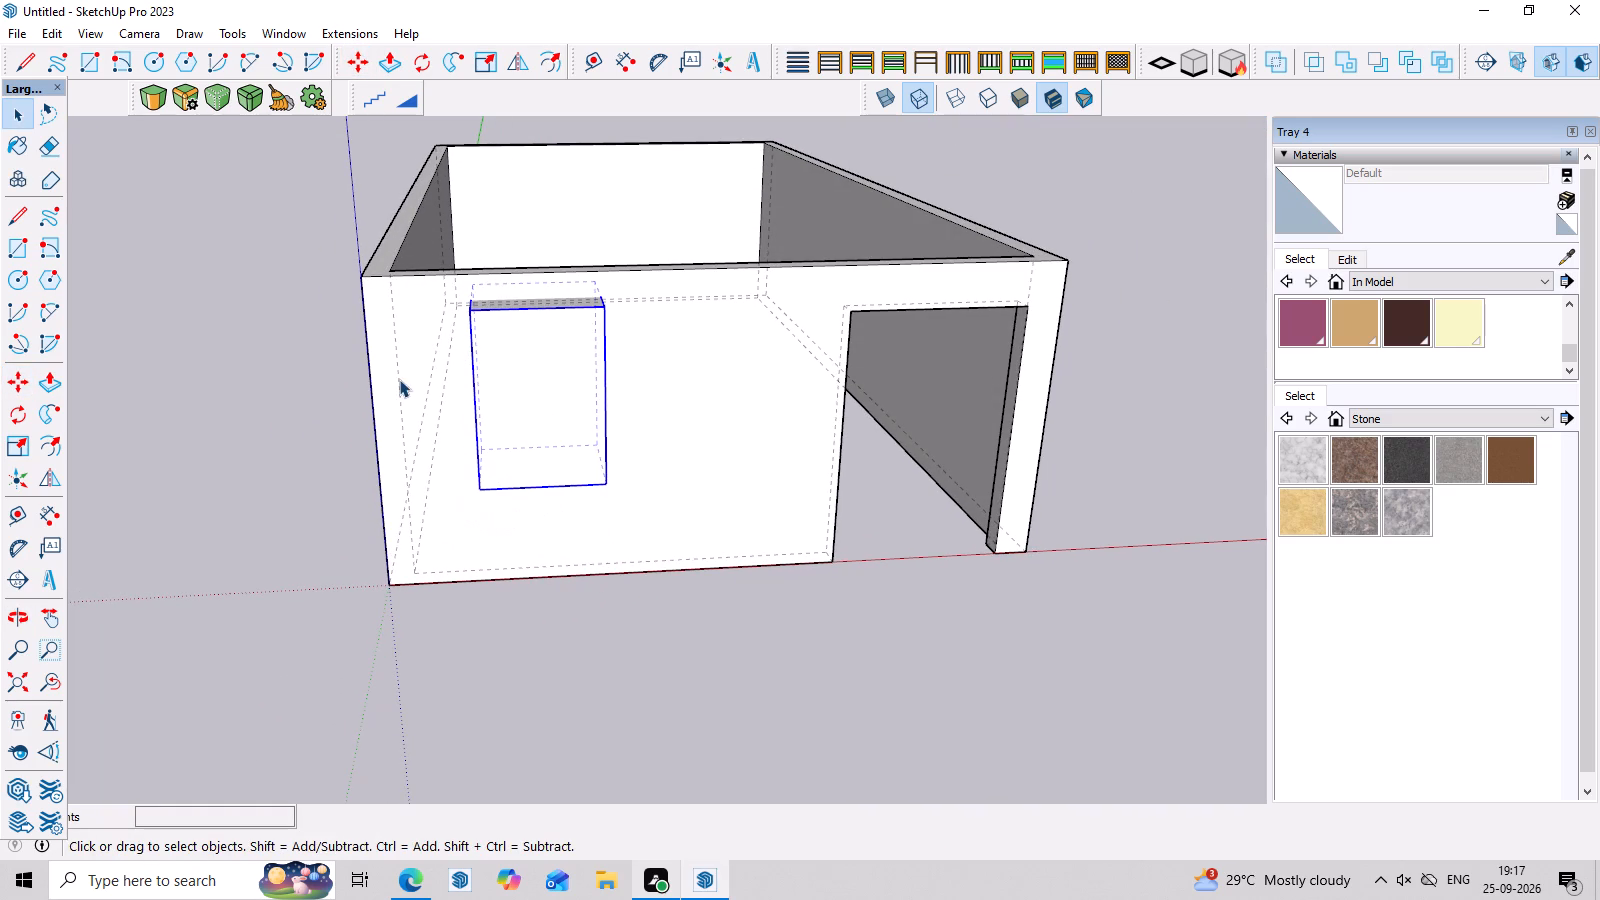
{"action": "left_click", "coordinate": [230, 30]}
{"action": "left_click", "coordinate": [278, 371]}
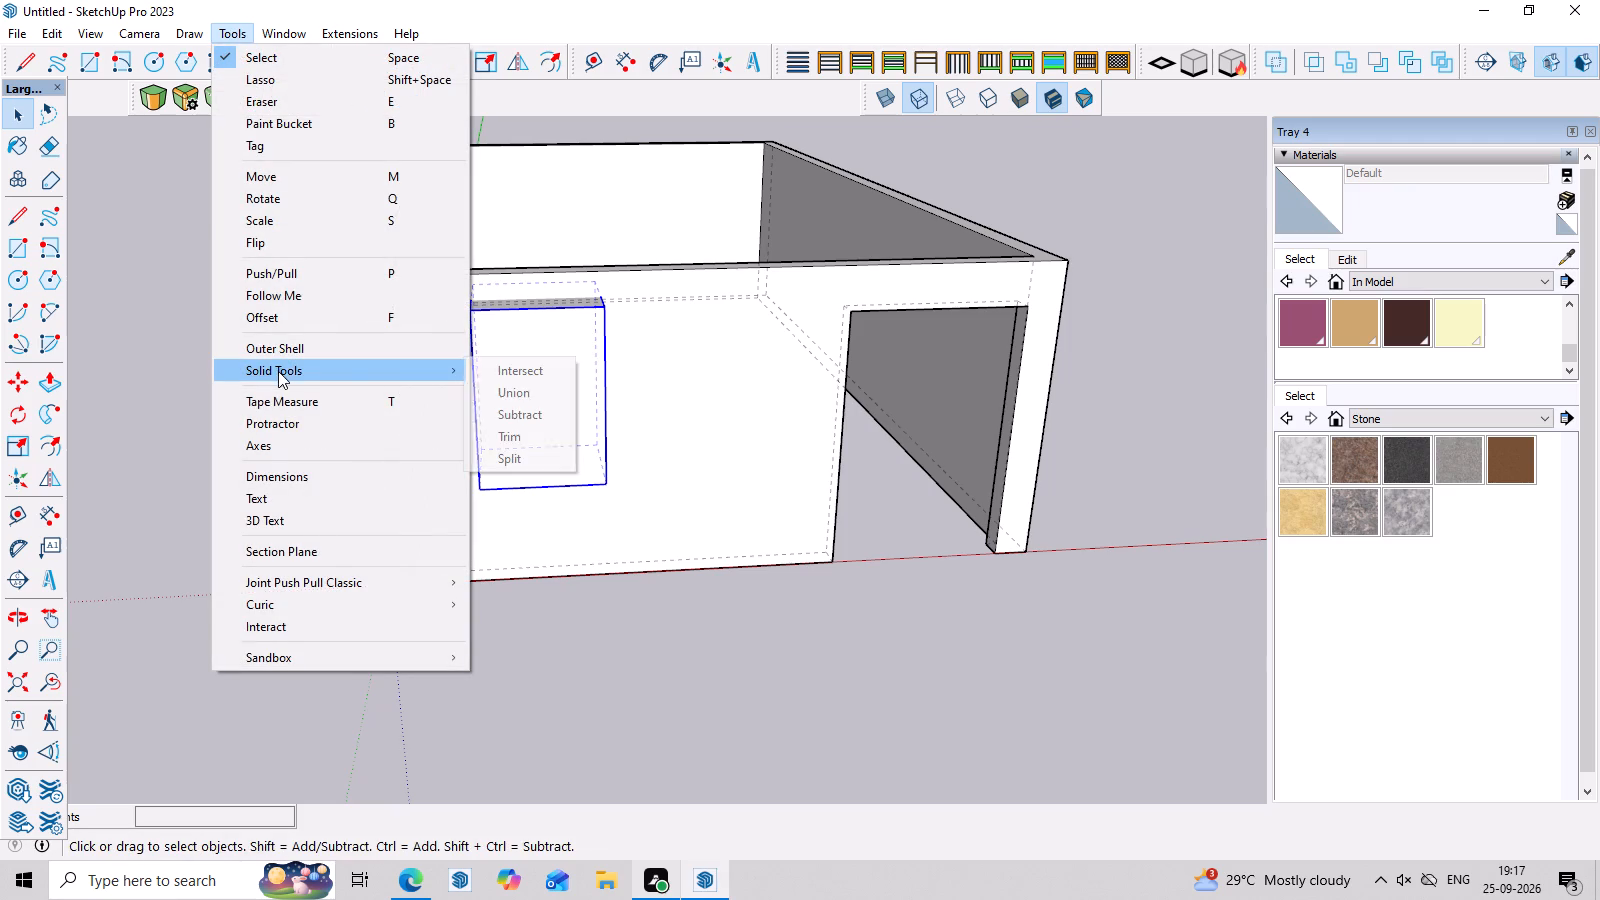
{"action": "left_click", "coordinate": [513, 417]}
{"action": "left_click", "coordinate": [665, 412]}
Examine the window cut in the front wall from different angles and clear the selection.
{"action": "middle_click_drag", "start_coordinate": [715, 462], "coordinate": [709, 406]}
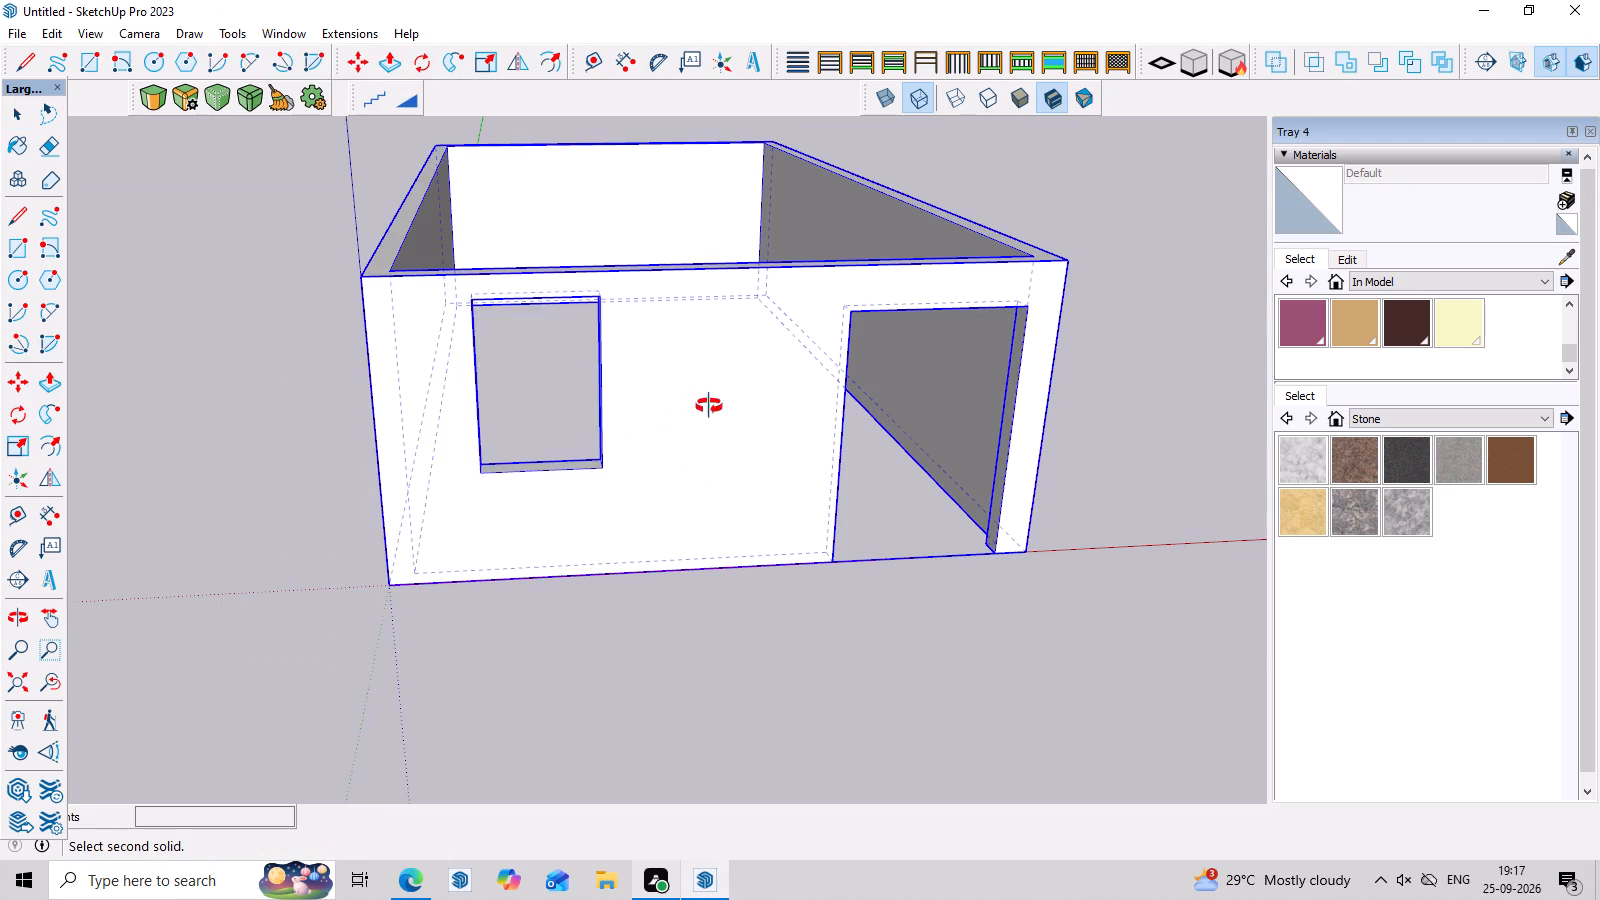
{"action": "middle_click_drag", "start_coordinate": [709, 406], "coordinate": [701, 333]}
{"action": "scroll", "coordinate": [481, 337], "scroll_direction": "up", "scroll_amount": 3}
{"action": "middle_click_drag", "start_coordinate": [728, 423], "coordinate": [730, 498]}
{"action": "scroll", "coordinate": [730, 498], "scroll_direction": "down", "scroll_amount": 6}
{"action": "middle_click_drag", "start_coordinate": [741, 525], "coordinate": [723, 467]}
{"action": "key", "text": "Escape"}
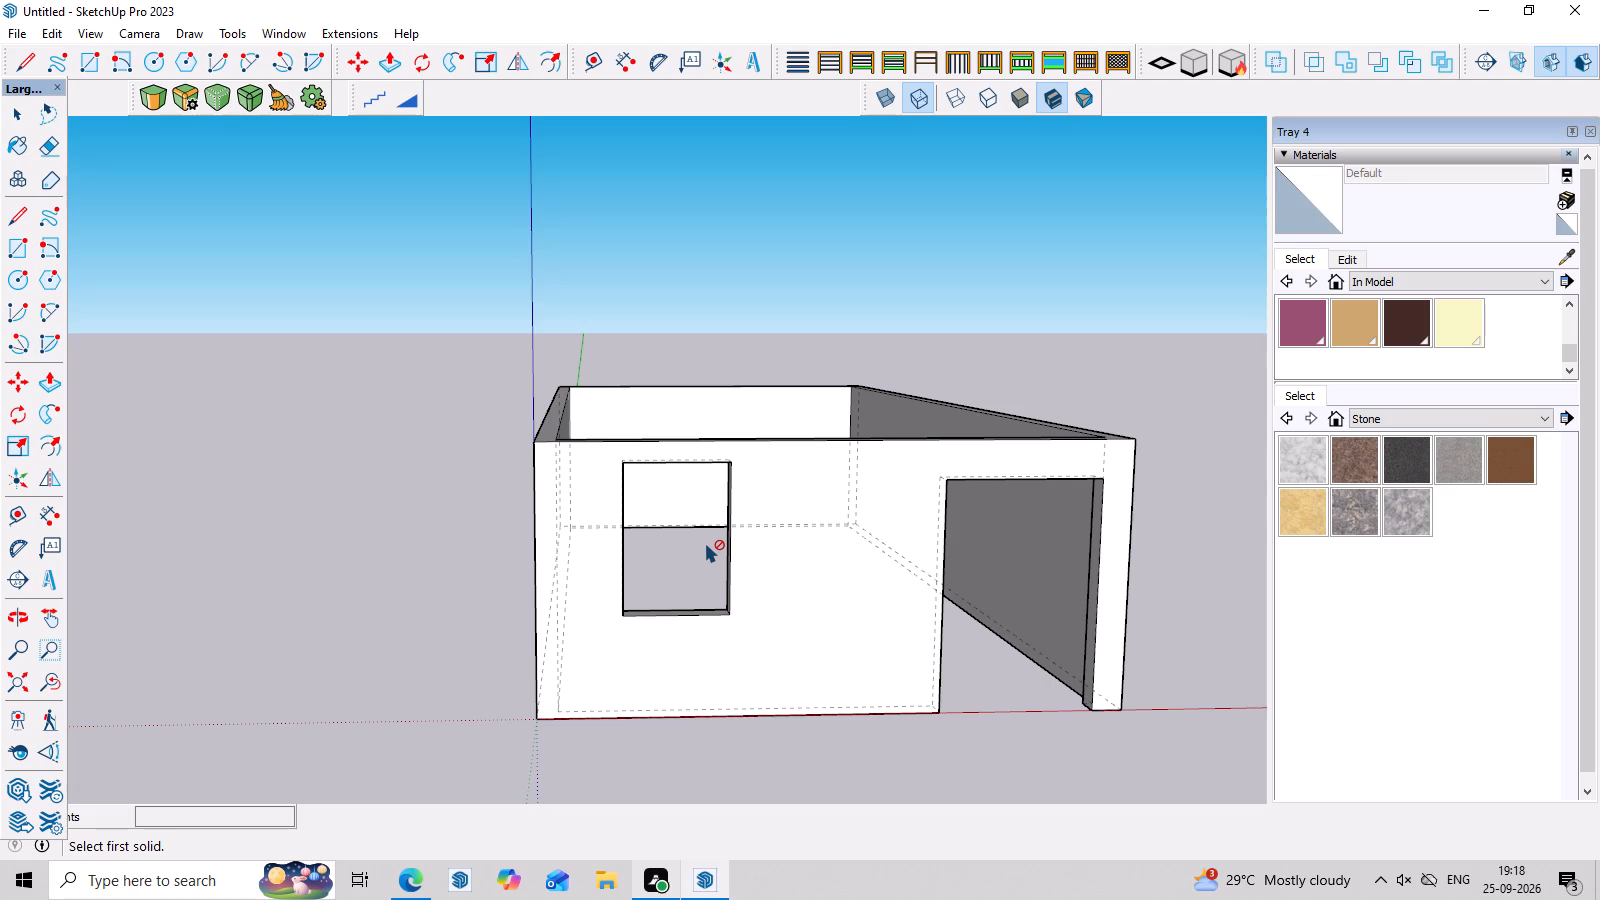
{"action": "middle_click_drag", "start_coordinate": [659, 575], "coordinate": [657, 509]}
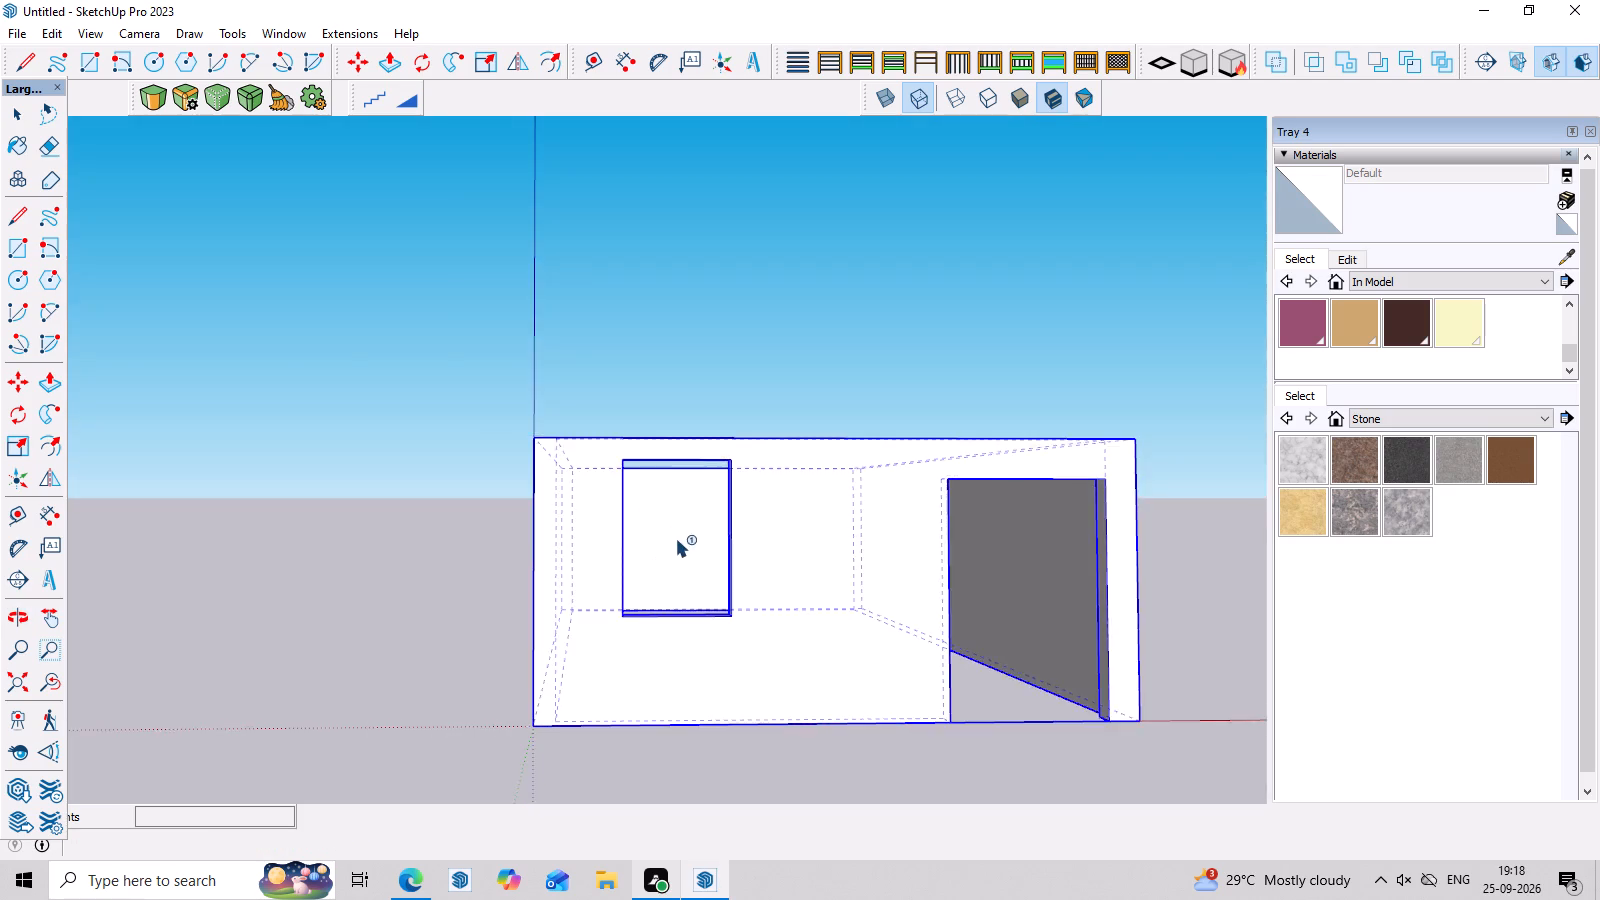
{"action": "scroll", "coordinate": [679, 544], "scroll_direction": "up", "scroll_amount": 2}
{"action": "key", "text": "space"}
{"action": "left_click", "coordinate": [342, 505]}
{"action": "scroll", "coordinate": [453, 458], "scroll_direction": "down", "scroll_amount": 3}
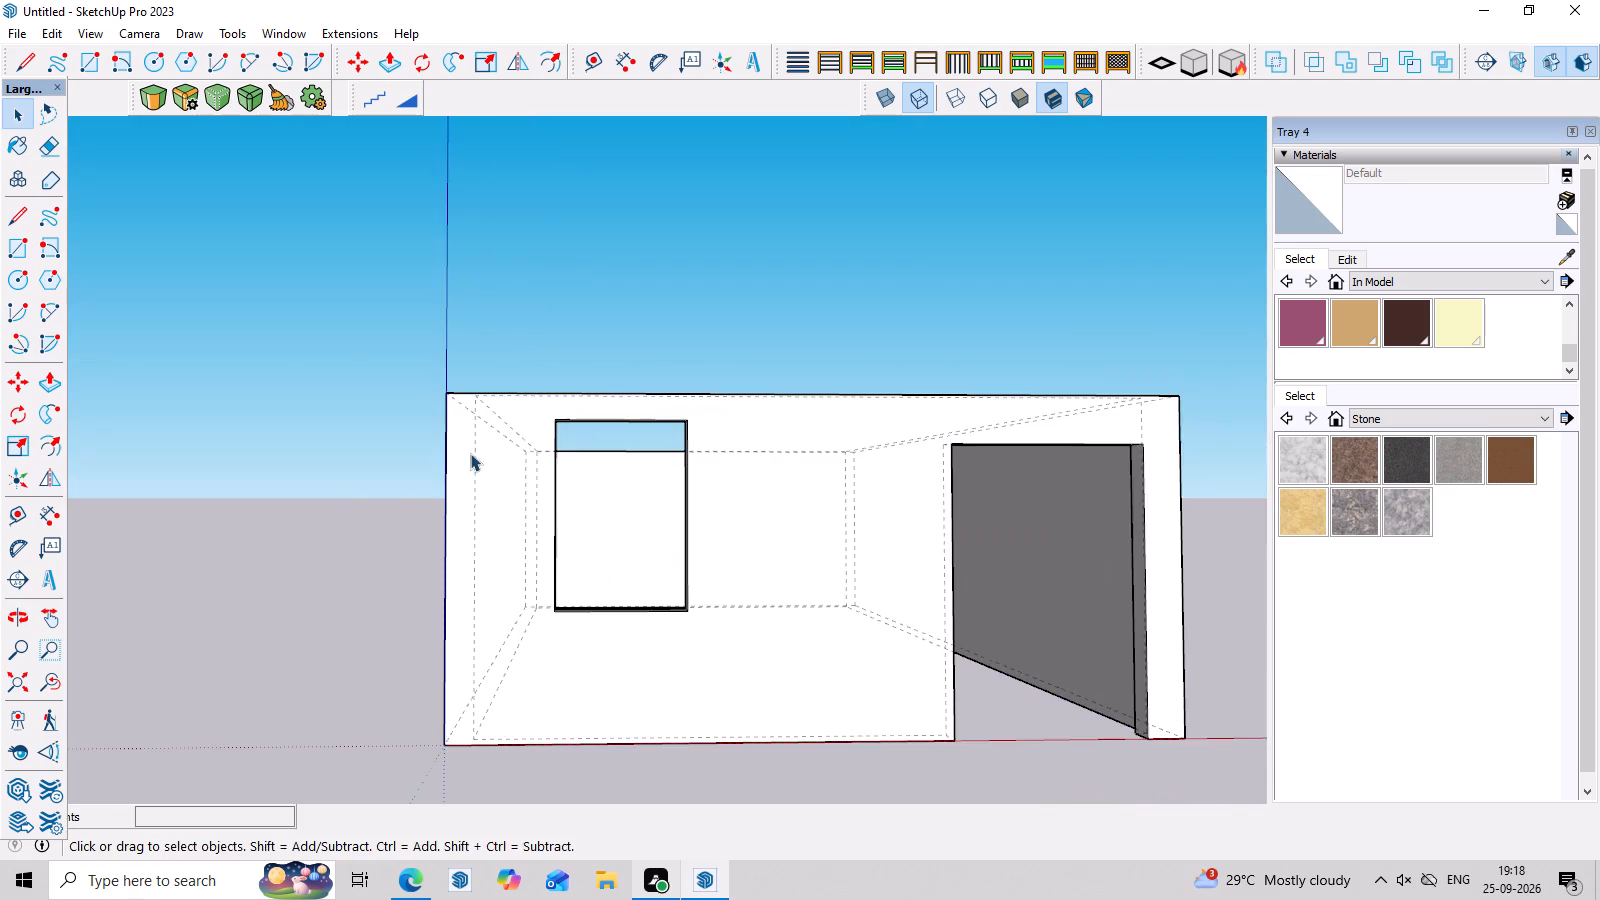
Turn off the dashed back edges in the model display.
{"action": "middle_click_drag", "start_coordinate": [537, 447], "coordinate": [554, 540]}
{"action": "key", "text": "k"}
{"action": "middle_click_drag", "start_coordinate": [830, 670], "coordinate": [808, 599]}
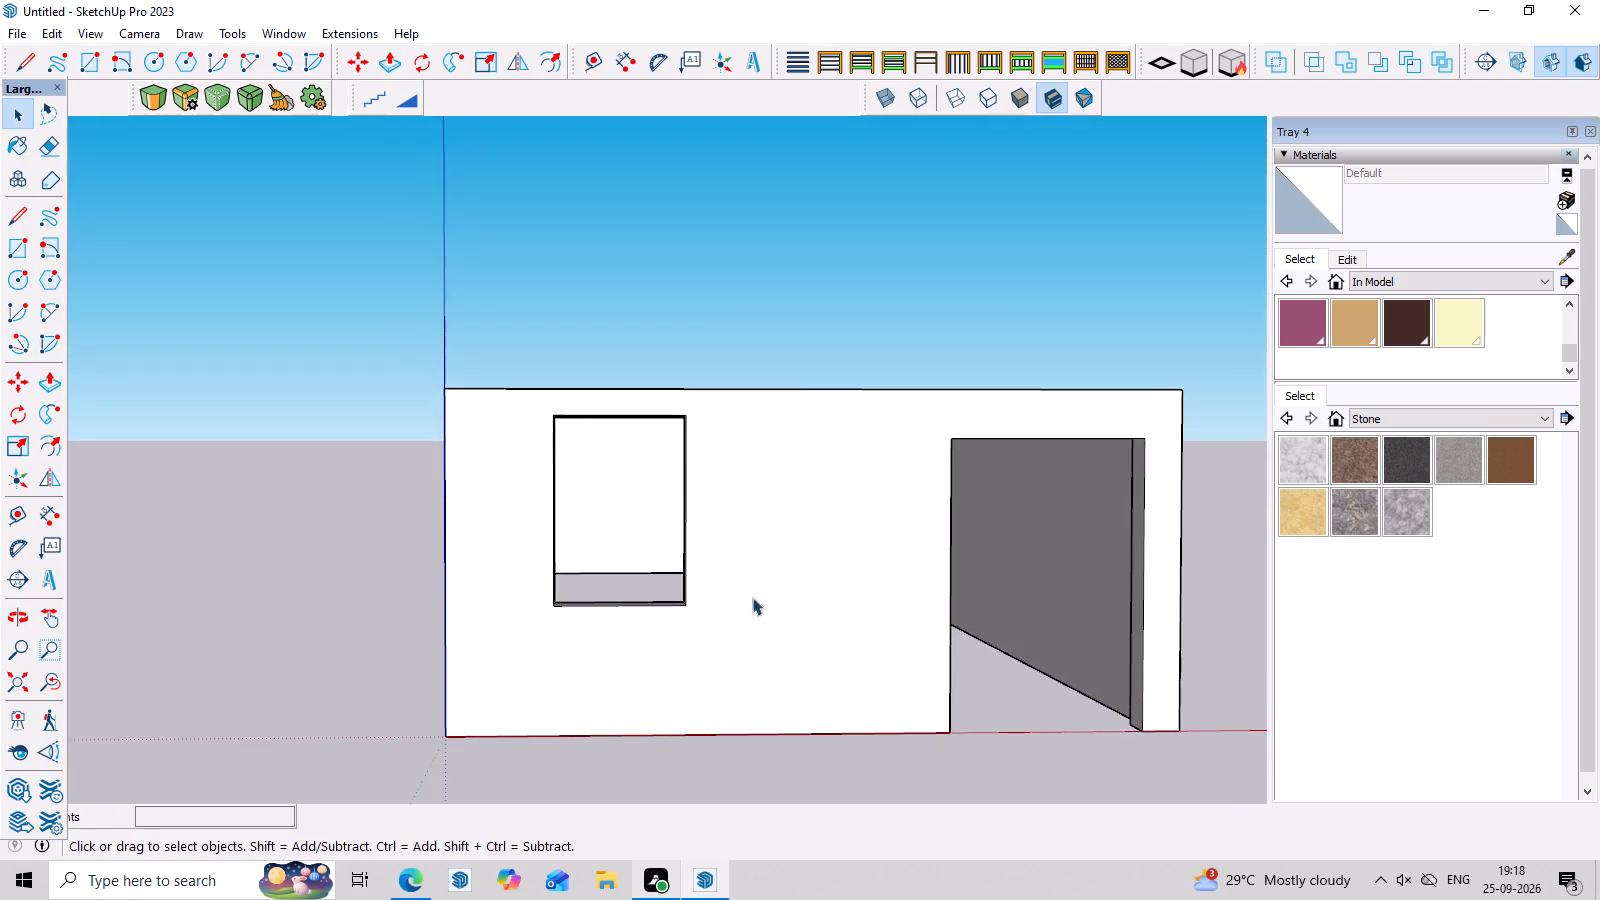
Open the walls solid for editing at the window opening.
{"action": "scroll", "coordinate": [705, 598], "scroll_direction": "up", "scroll_amount": 2}
{"action": "middle_click", "coordinate": [704, 595]}
{"action": "middle_click_drag", "start_coordinate": [681, 611], "coordinate": [681, 632]}
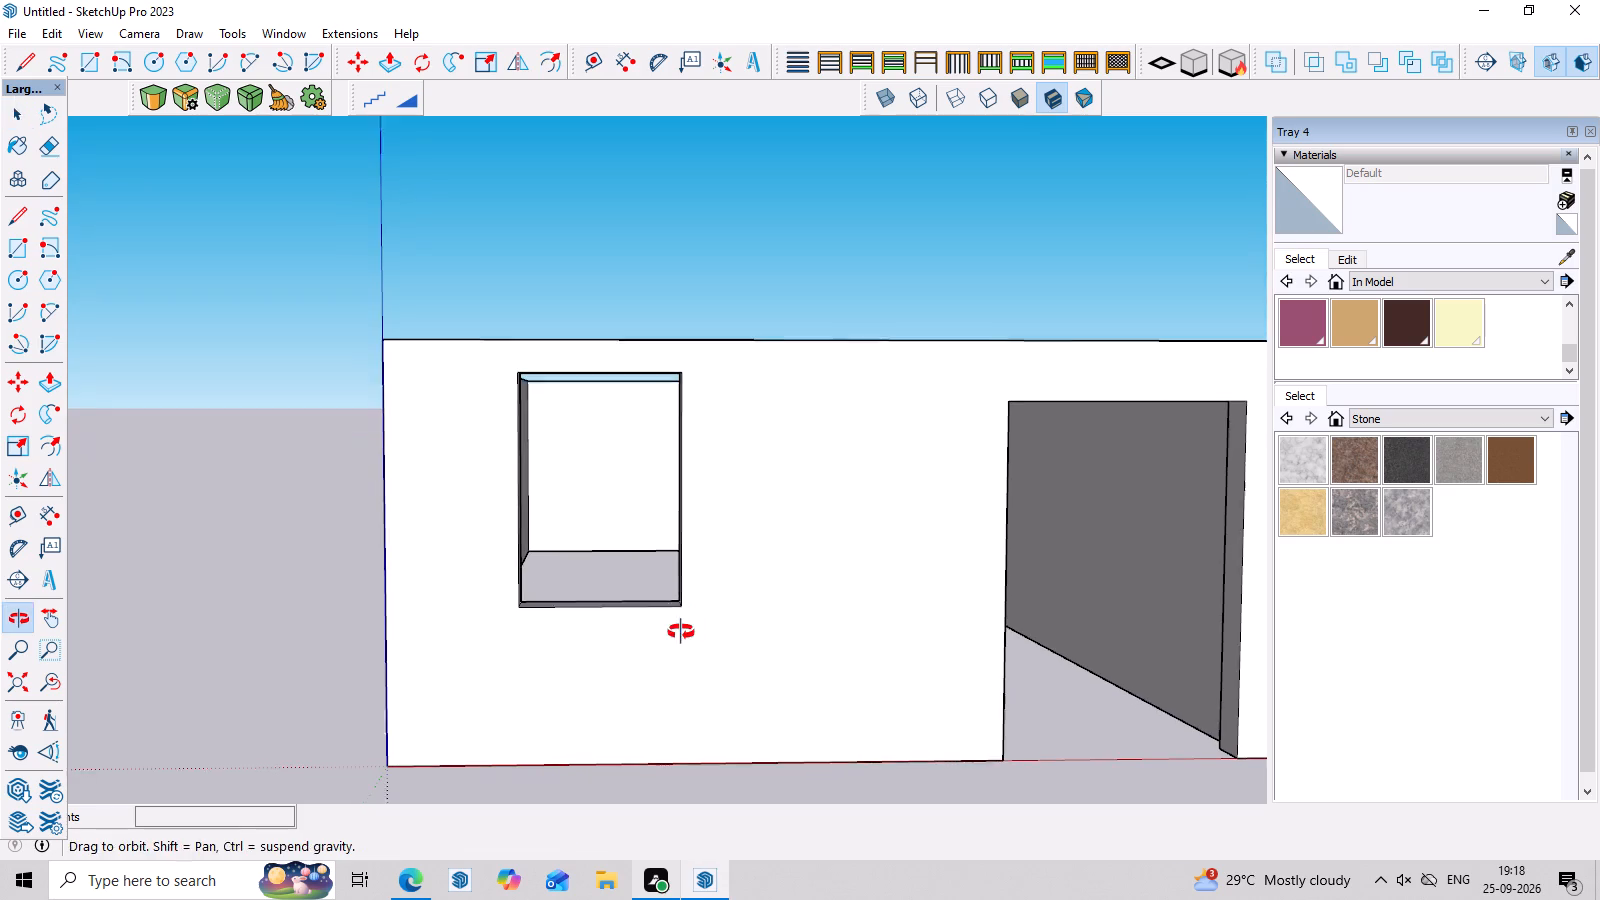
{"action": "middle_click_drag", "start_coordinate": [681, 632], "coordinate": [681, 635]}
{"action": "key", "text": "p"}
{"action": "middle_click_drag", "start_coordinate": [654, 557], "coordinate": [737, 551]}
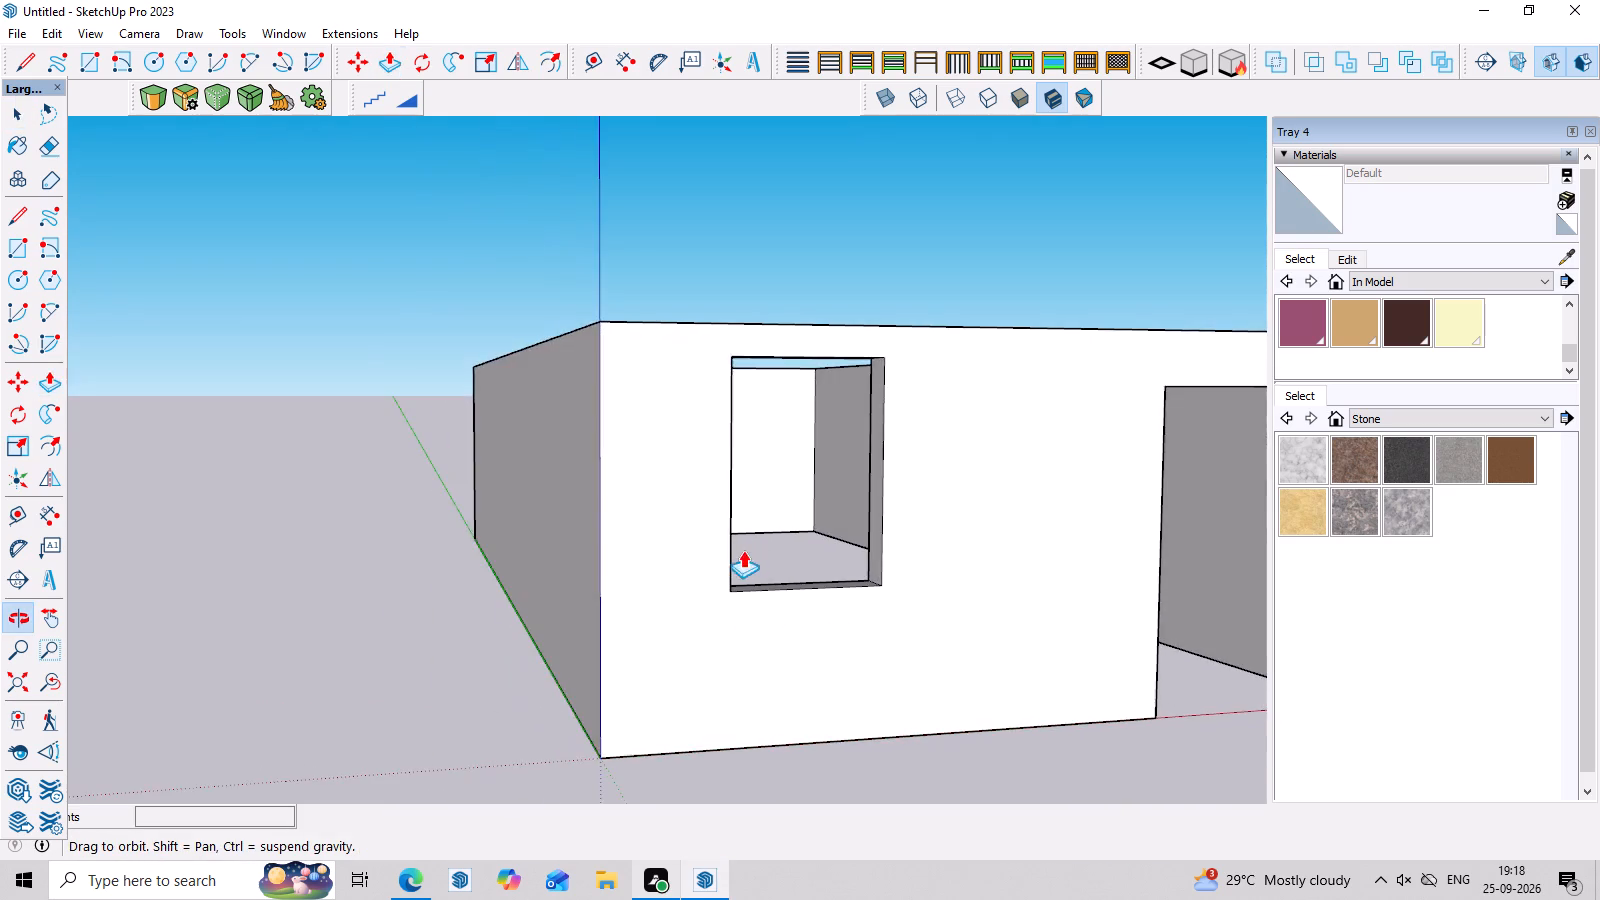
{"action": "scroll", "coordinate": [799, 529], "scroll_direction": "up", "scroll_amount": 2}
{"action": "key", "text": "space"}
{"action": "double_click", "coordinate": [947, 505]}
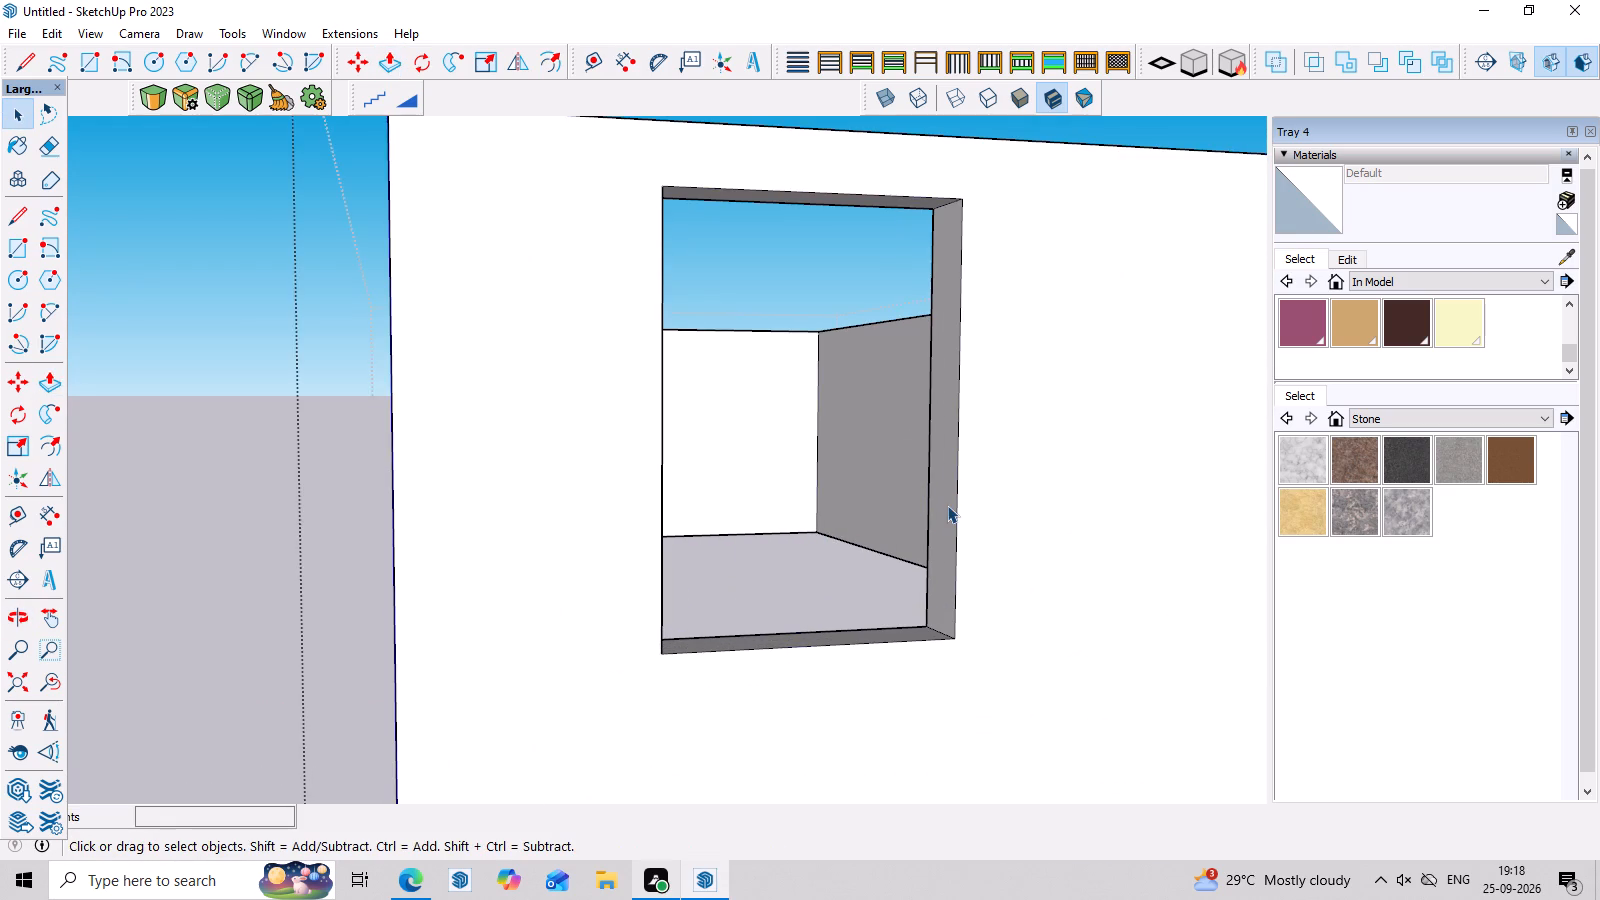
Widen the window toward the doorway by pushing its doorway-side reveal face back 9".
{"action": "scroll", "coordinate": [947, 505], "scroll_direction": "up", "scroll_amount": 2}
{"action": "left_click", "coordinate": [947, 505]}
{"action": "left_click", "coordinate": [947, 505]}
{"action": "scroll", "coordinate": [947, 505], "scroll_direction": "up", "scroll_amount": 2}
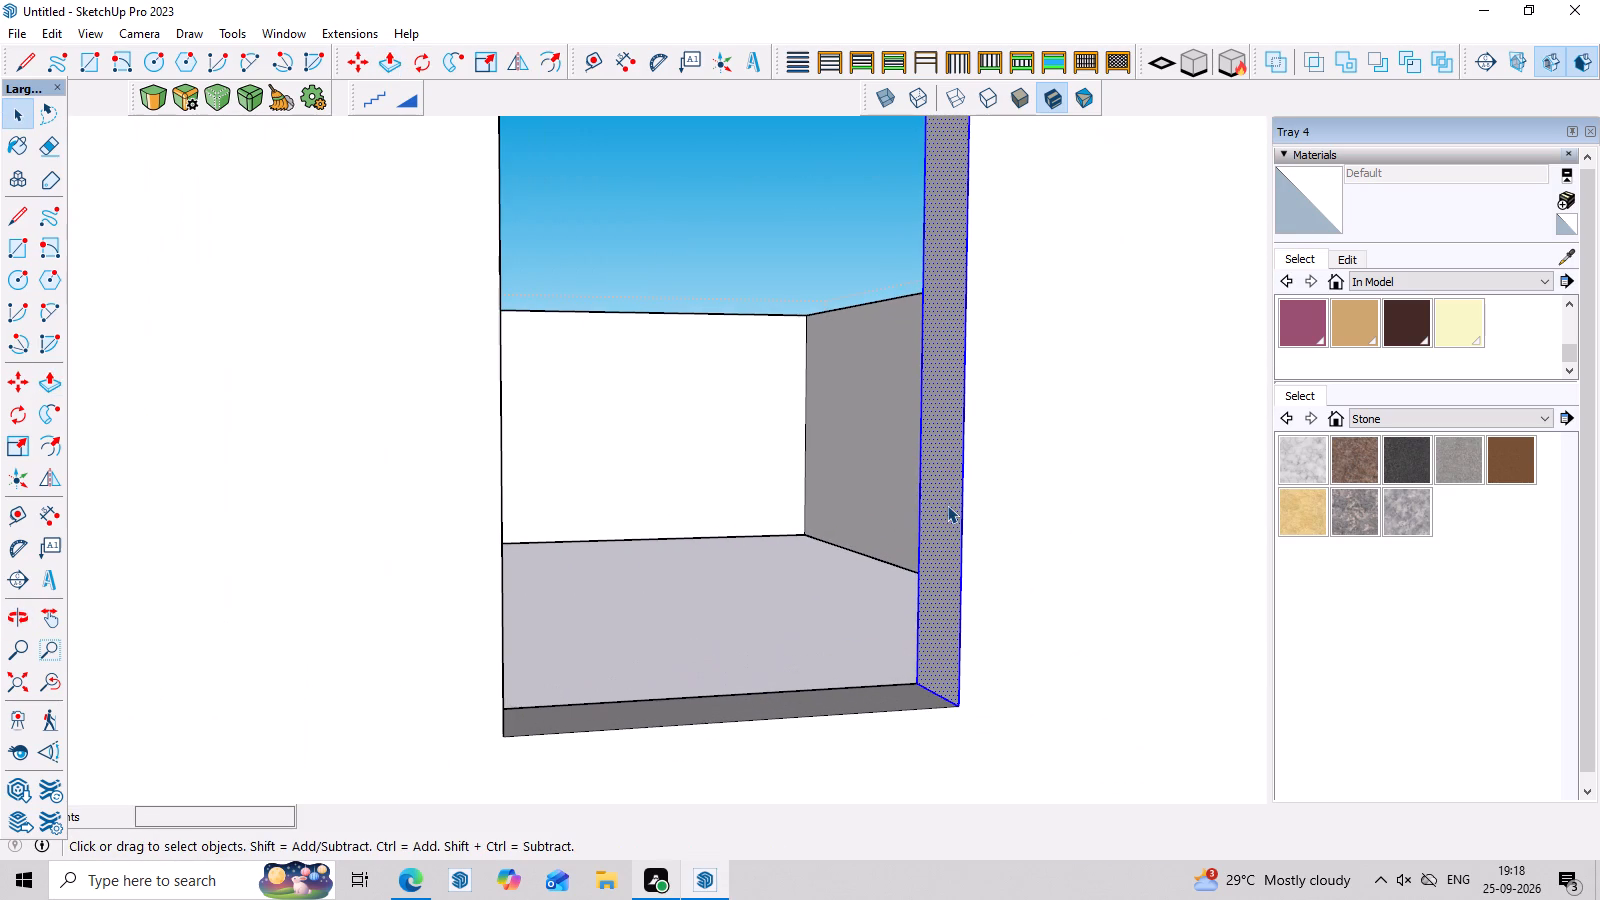
{"action": "key", "text": "p"}
{"action": "left_click", "coordinate": [933, 512]}
{"action": "scroll", "coordinate": [990, 507], "scroll_direction": "down", "scroll_amount": 4}
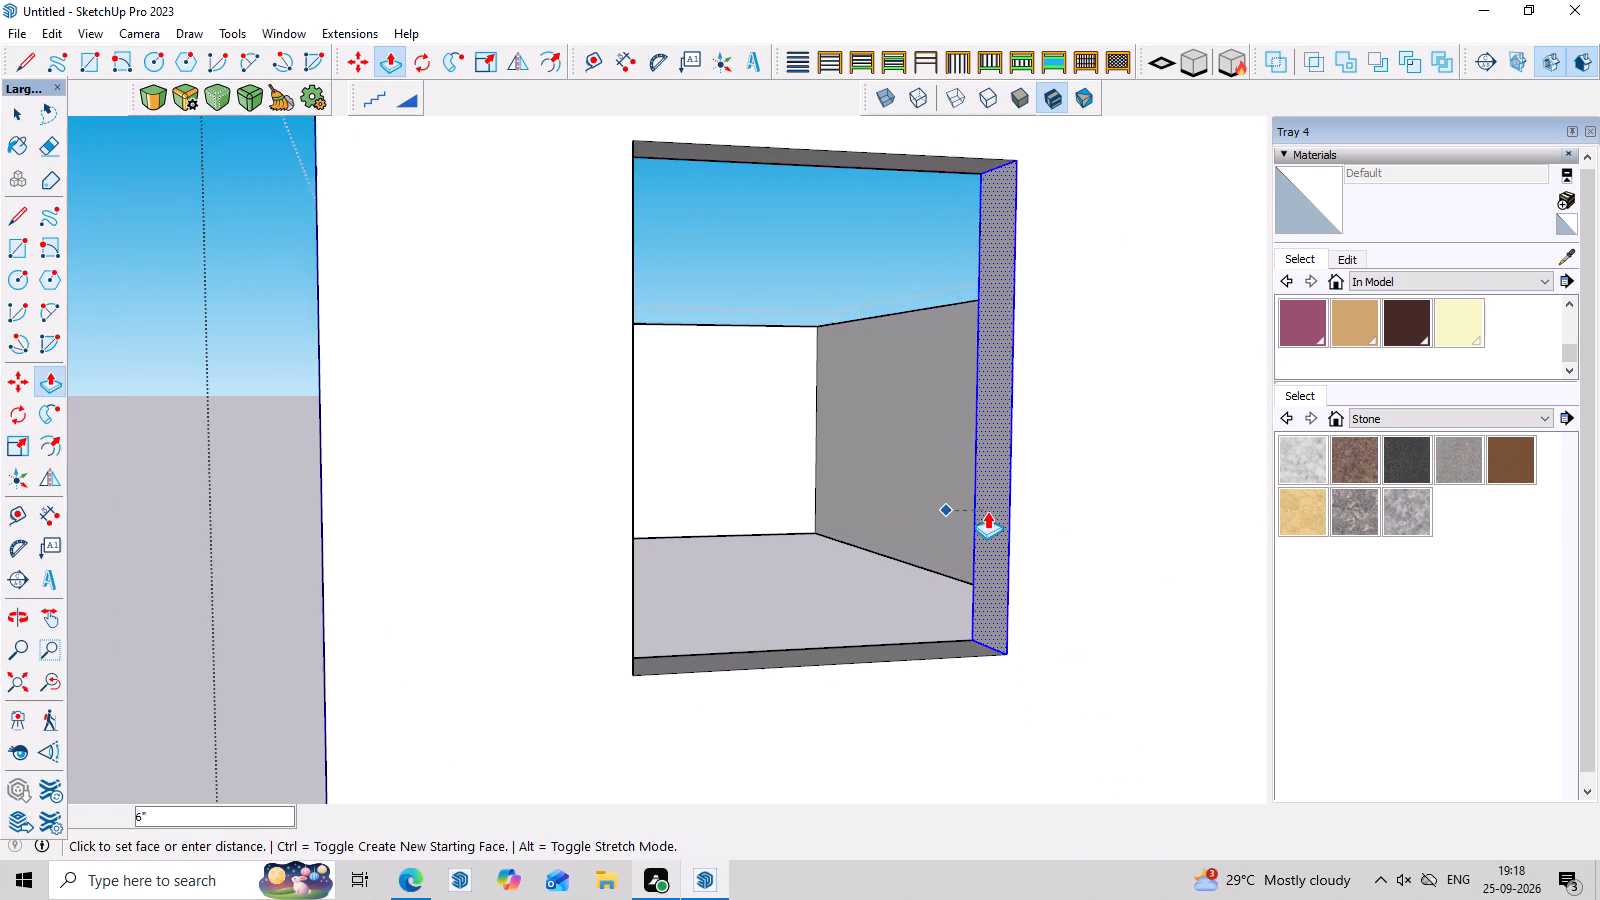
{"action": "scroll", "coordinate": [987, 511], "scroll_direction": "down", "scroll_amount": 2}
{"action": "middle_click_drag", "start_coordinate": [986, 514], "coordinate": [878, 568]}
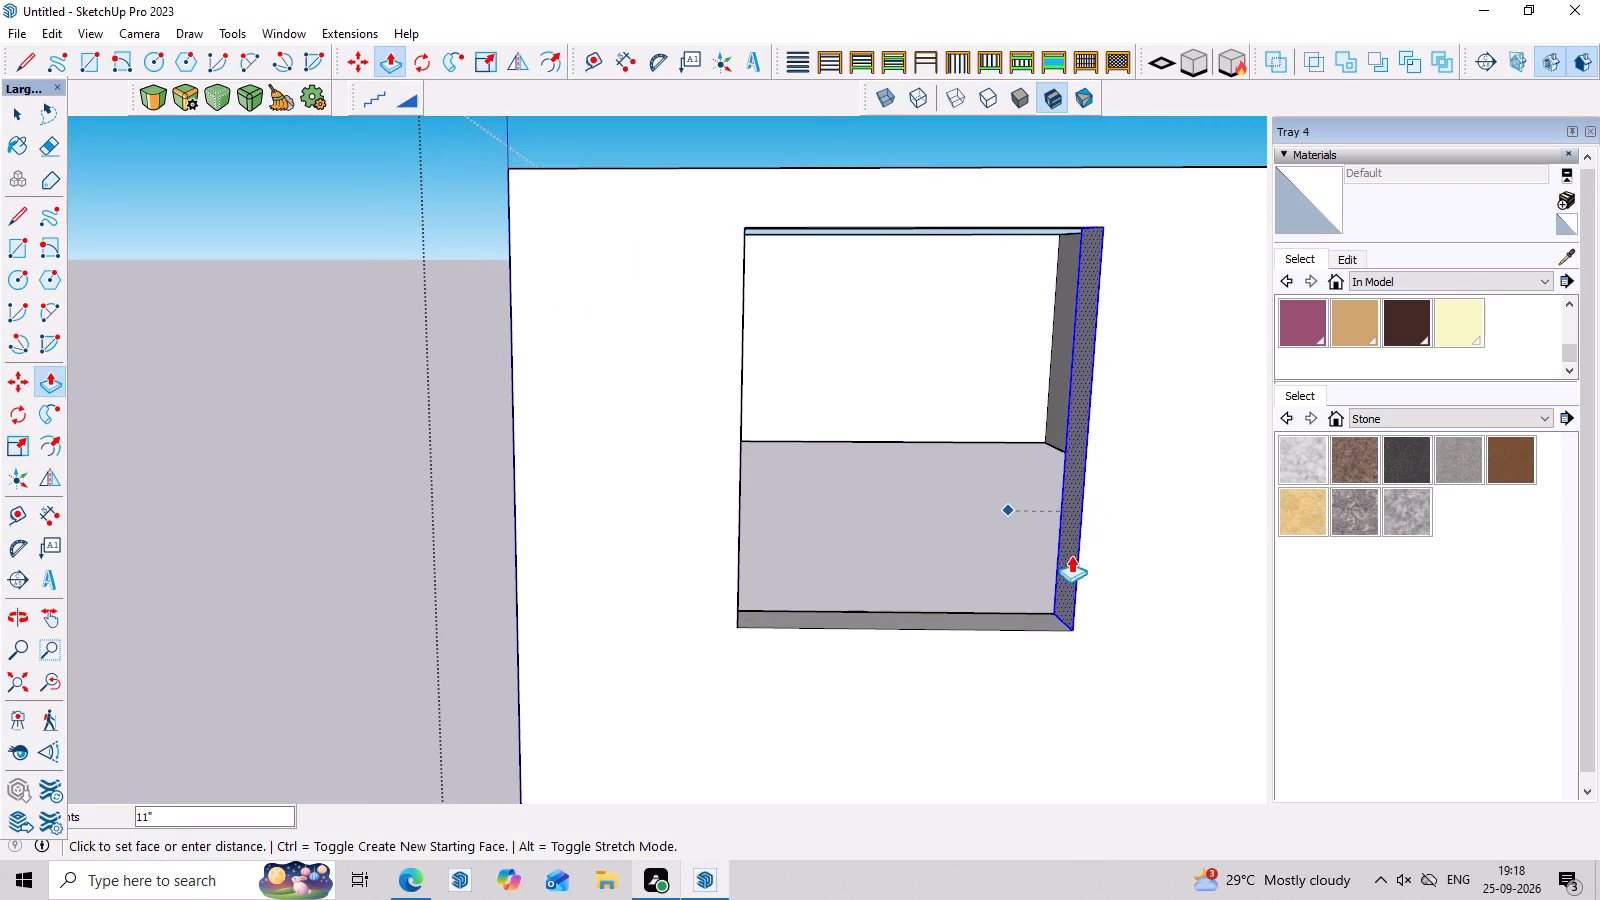
{"action": "left_click", "coordinate": [1065, 559]}
{"action": "middle_click_drag", "start_coordinate": [1018, 606], "coordinate": [1016, 655]}
{"action": "scroll", "coordinate": [980, 605], "scroll_direction": "up", "scroll_amount": 1}
{"action": "key", "text": "space"}
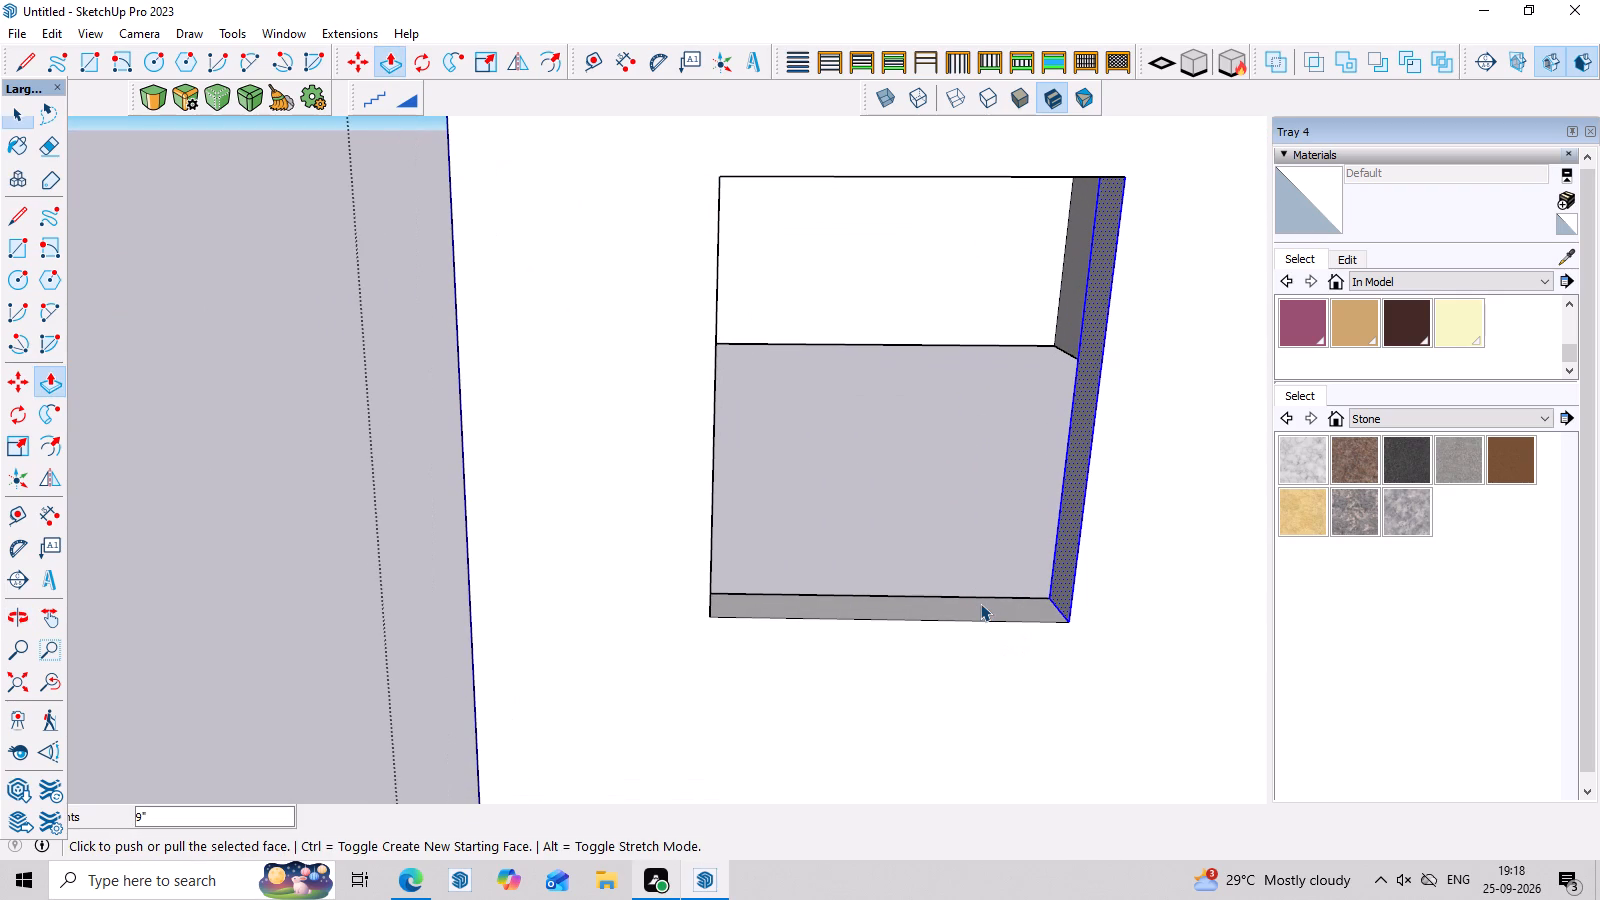
Lower the window sill by pushing the opening's bottom face down into the wall with Push/Pull.
{"action": "left_click", "coordinate": [980, 603]}
{"action": "key", "text": "p"}
{"action": "left_click", "coordinate": [977, 601]}
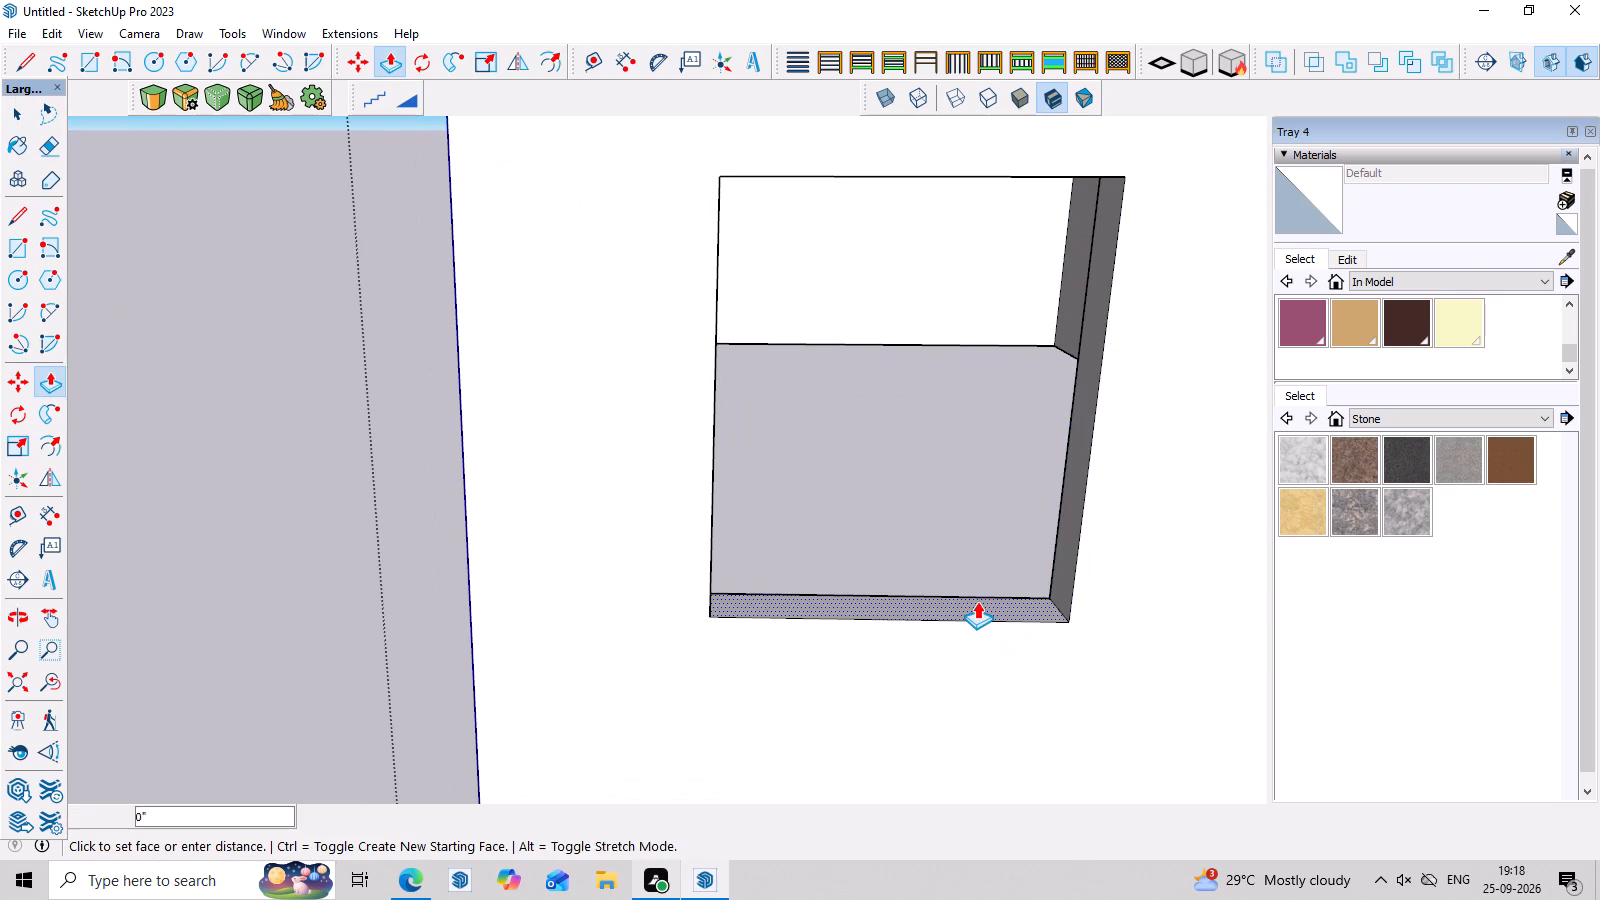
{"action": "scroll", "coordinate": [963, 681], "scroll_direction": "down", "scroll_amount": 2}
{"action": "middle_click_drag", "start_coordinate": [963, 681], "coordinate": [941, 609]}
{"action": "scroll", "coordinate": [941, 644], "scroll_direction": "down", "scroll_amount": 3}
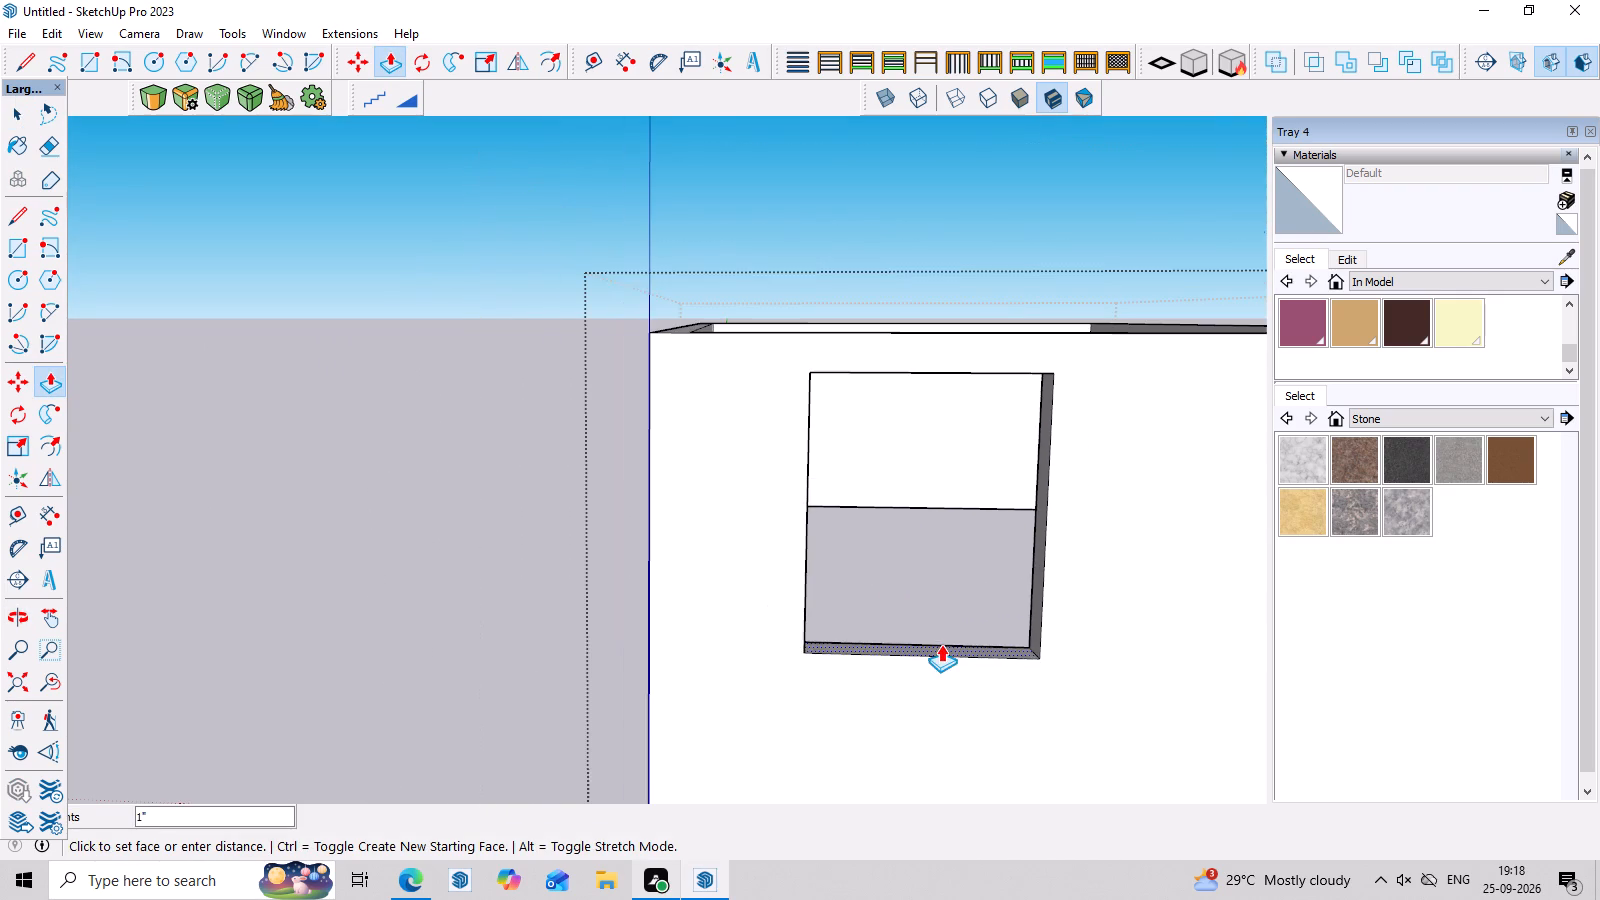
{"action": "scroll", "coordinate": [939, 685], "scroll_direction": "down", "scroll_amount": 2}
{"action": "middle_click_drag", "start_coordinate": [939, 685], "coordinate": [942, 648]}
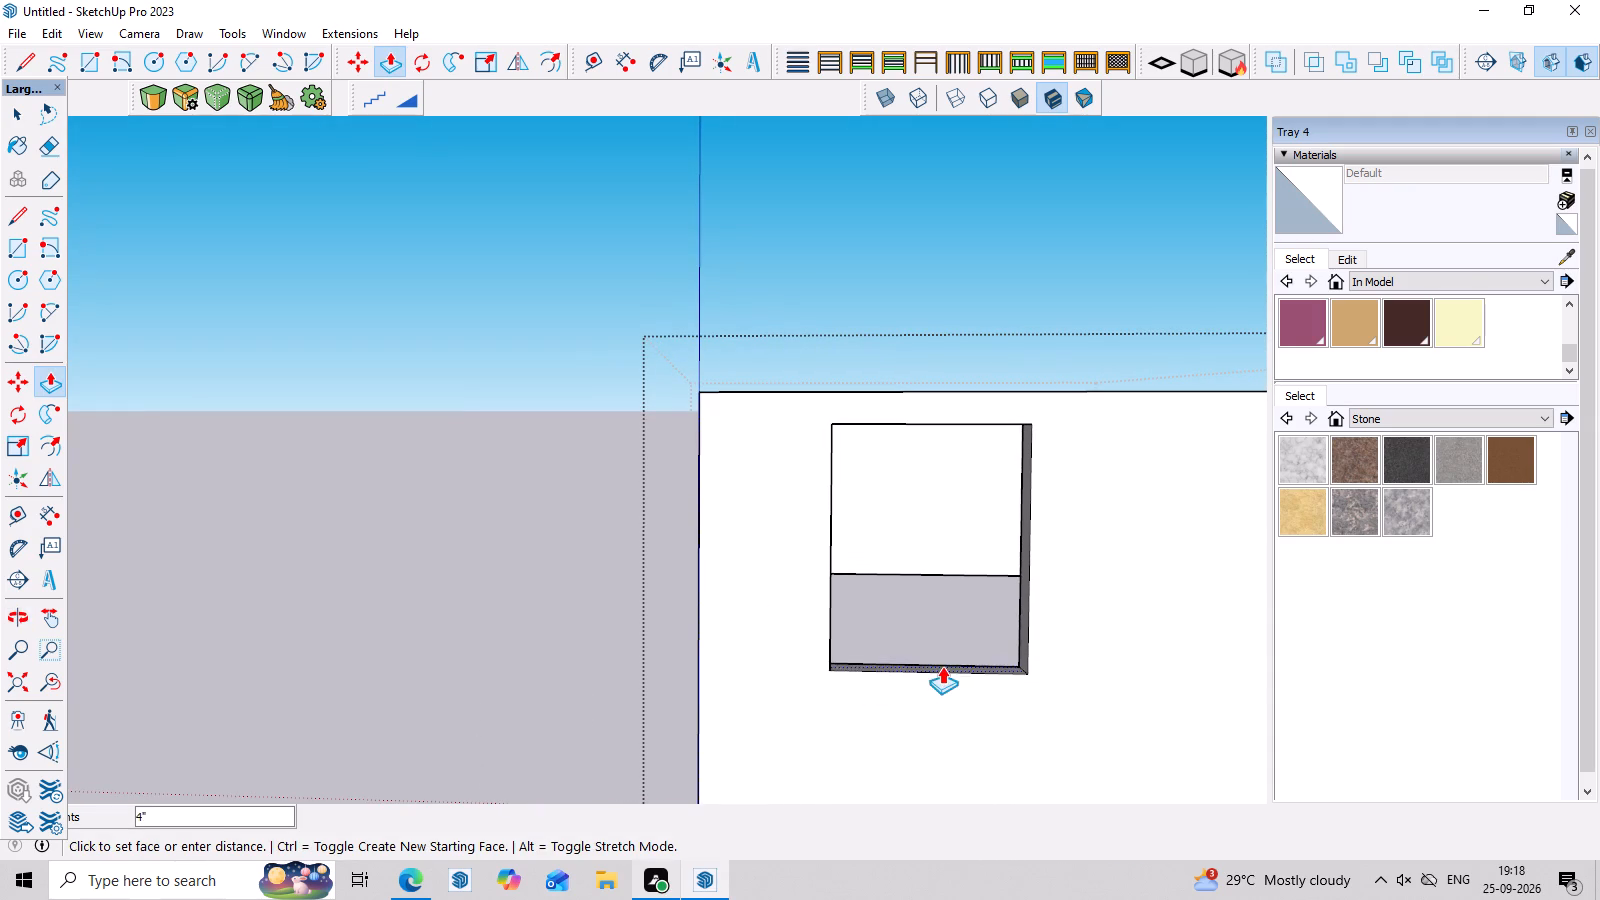
{"action": "left_click", "coordinate": [942, 718]}
{"action": "key", "text": "space"}
Examine the enlarged window and the room's walls from several angles.
{"action": "middle_click_drag", "start_coordinate": [988, 648], "coordinate": [1137, 636]}
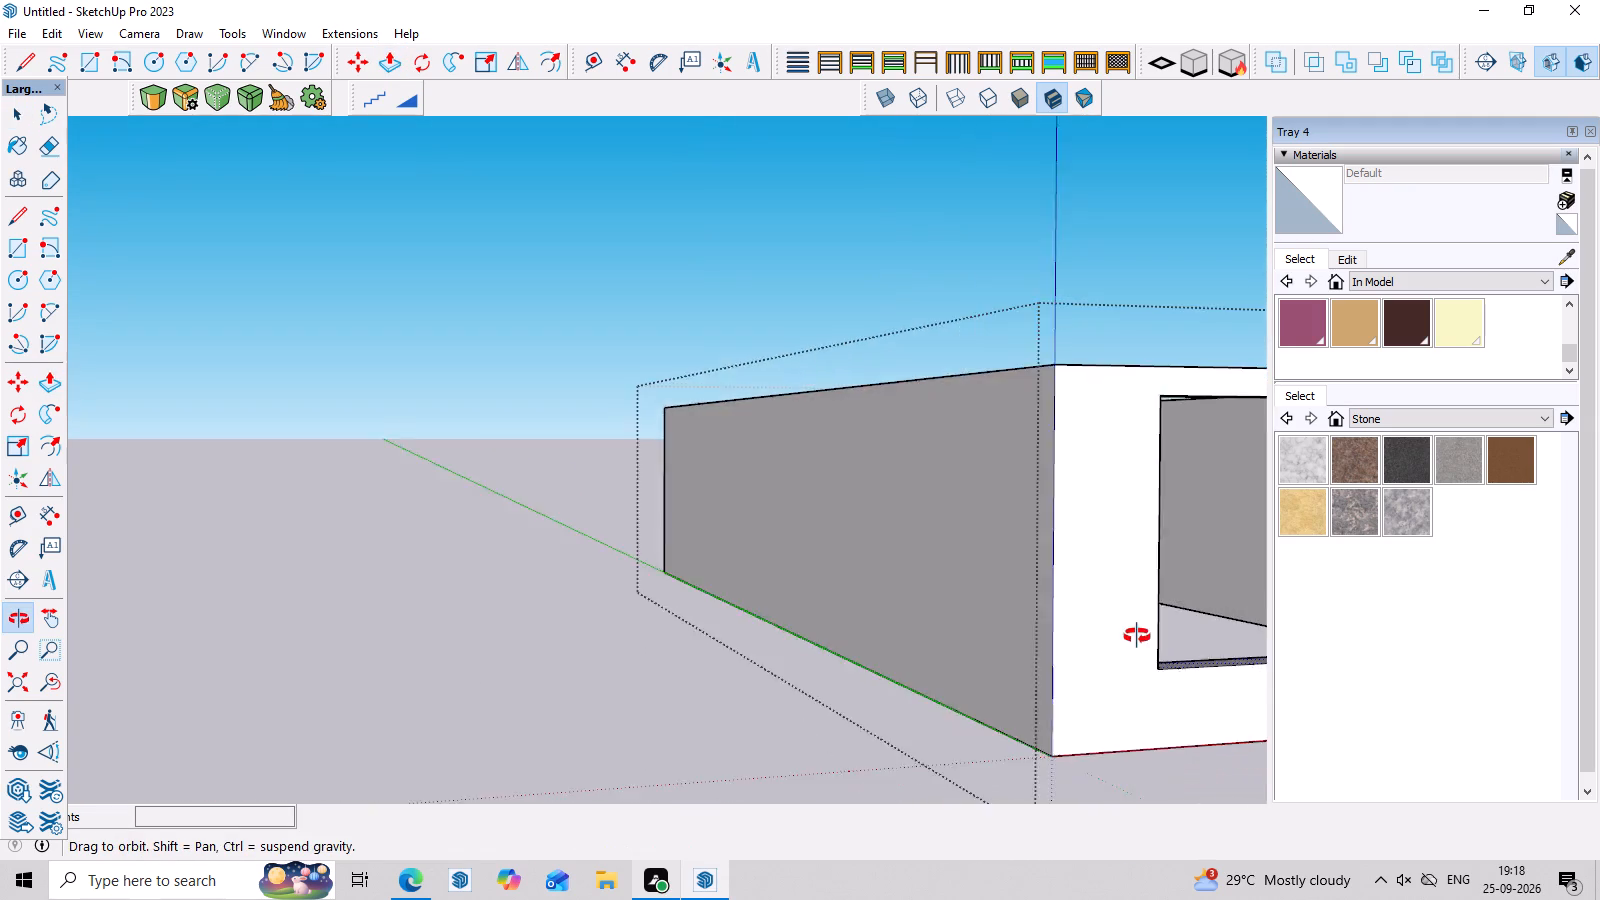
{"action": "middle_click_drag", "start_coordinate": [1137, 636], "coordinate": [982, 631]}
{"action": "scroll", "coordinate": [976, 628], "scroll_direction": "down", "scroll_amount": 7}
{"action": "middle_click_drag", "start_coordinate": [1040, 638], "coordinate": [1090, 708]}
{"action": "scroll", "coordinate": [1165, 625], "scroll_direction": "up", "scroll_amount": 5}
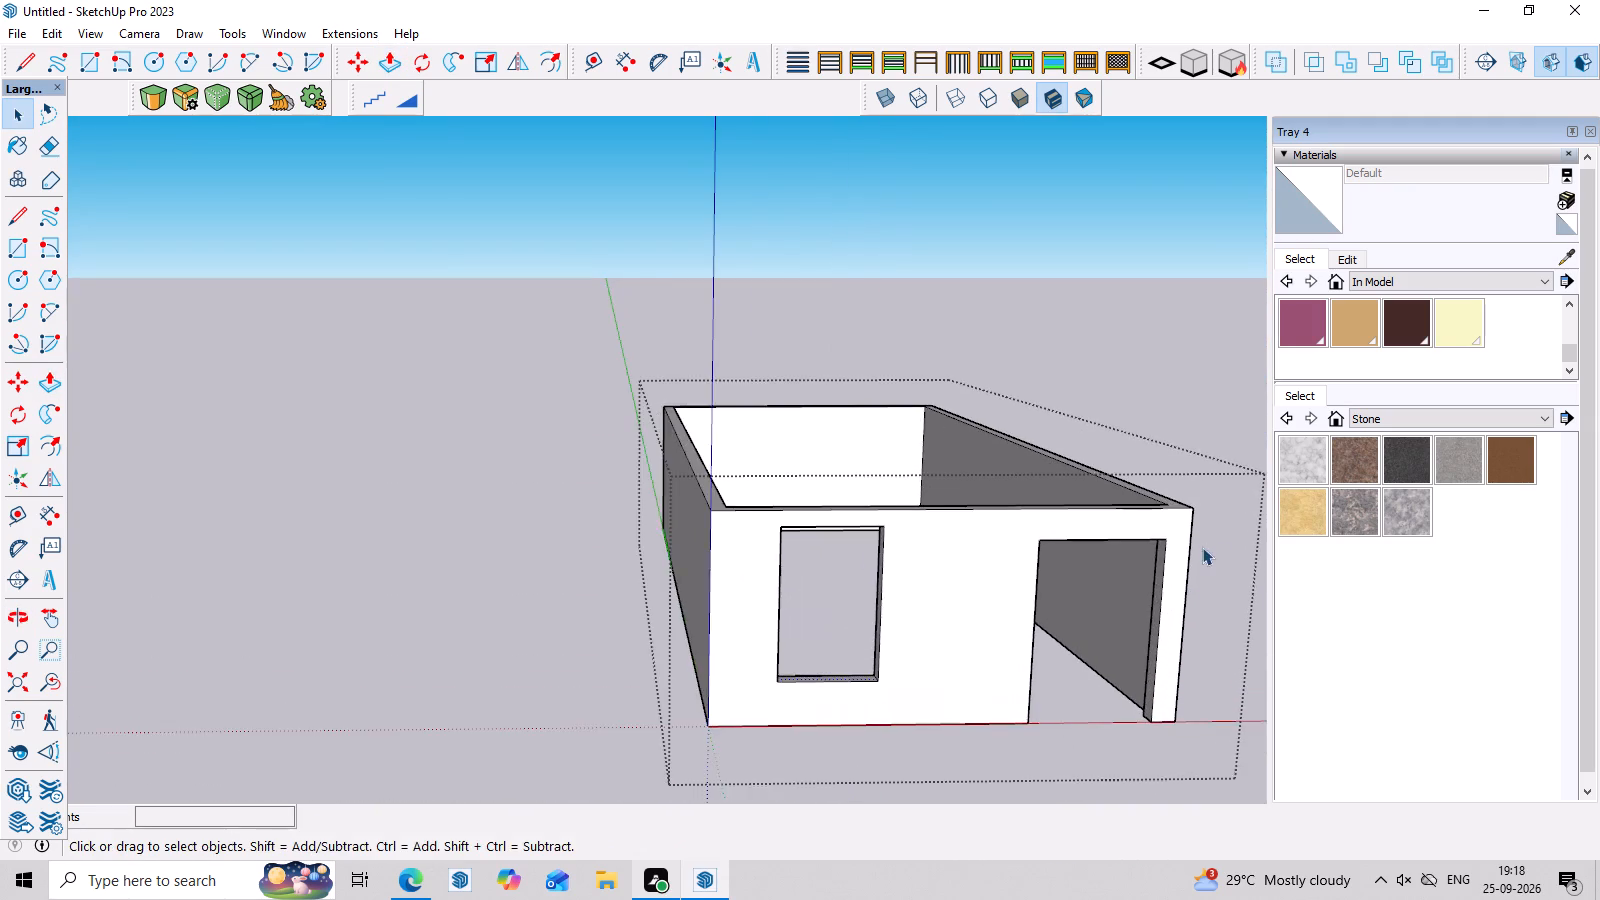
{"action": "middle_click_drag", "start_coordinate": [1214, 543], "coordinate": [1224, 513]}
{"action": "middle_click_drag", "start_coordinate": [1094, 593], "coordinate": [1098, 574]}
{"action": "scroll", "coordinate": [840, 544], "scroll_direction": "down", "scroll_amount": 2}
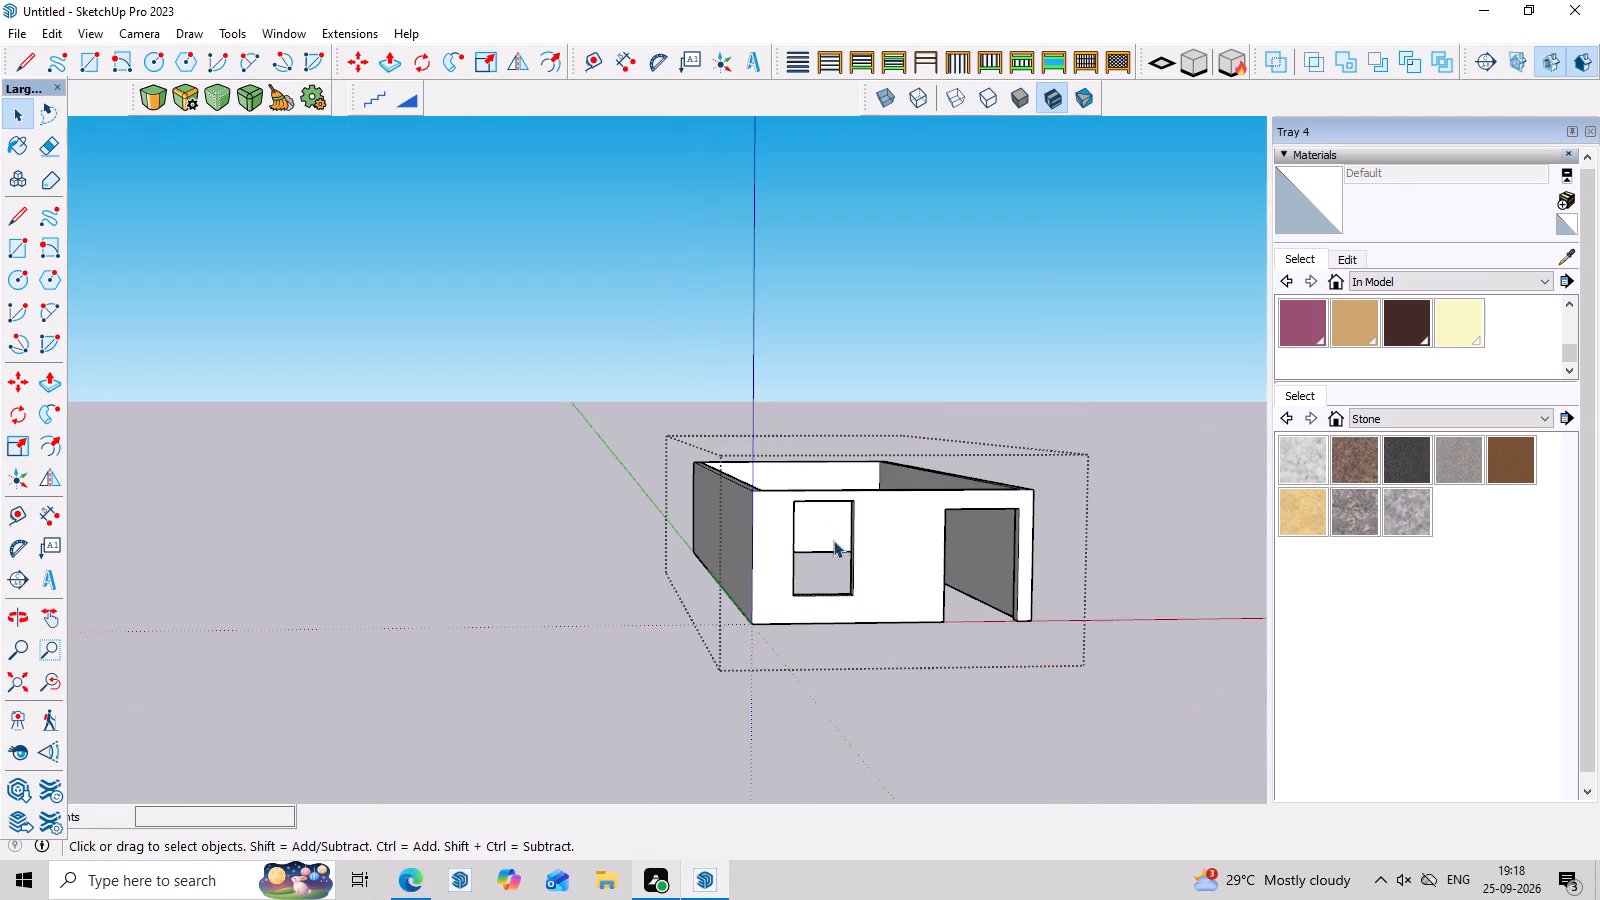
{"action": "scroll", "coordinate": [833, 540], "scroll_direction": "down", "scroll_amount": 5}
{"action": "middle_click_drag", "start_coordinate": [1010, 478], "coordinate": [1054, 424]}
{"action": "scroll", "coordinate": [1054, 420], "scroll_direction": "up", "scroll_amount": 4}
{"action": "middle_click_drag", "start_coordinate": [1051, 435], "coordinate": [1025, 479]}
{"action": "scroll", "coordinate": [1025, 479], "scroll_direction": "up", "scroll_amount": 3}
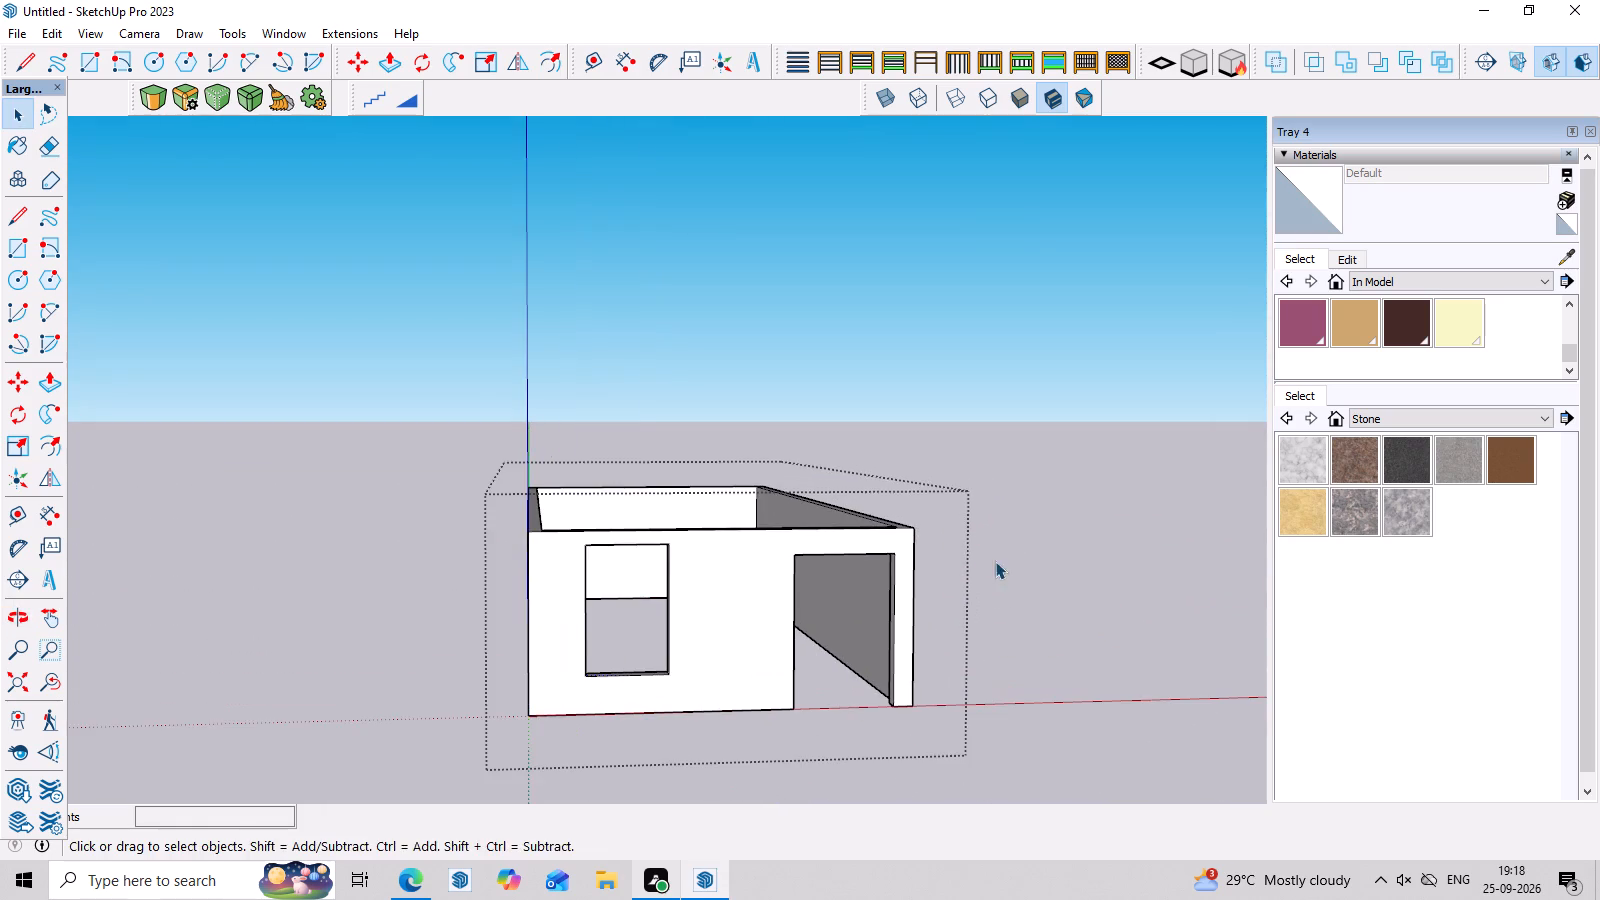
{"action": "middle_click", "coordinate": [995, 563]}
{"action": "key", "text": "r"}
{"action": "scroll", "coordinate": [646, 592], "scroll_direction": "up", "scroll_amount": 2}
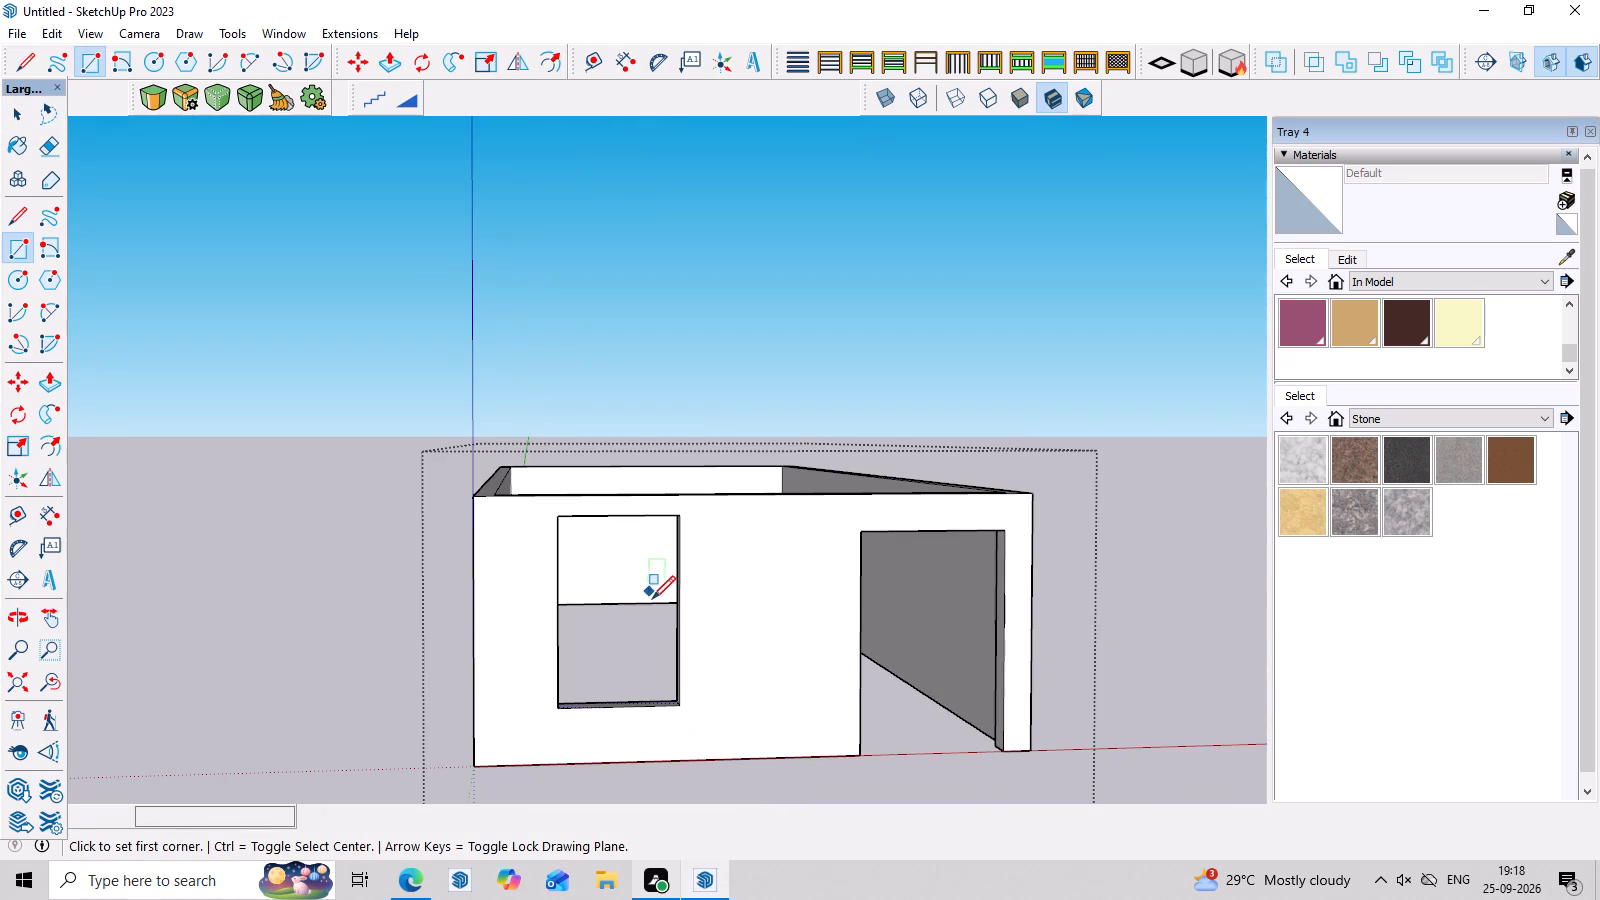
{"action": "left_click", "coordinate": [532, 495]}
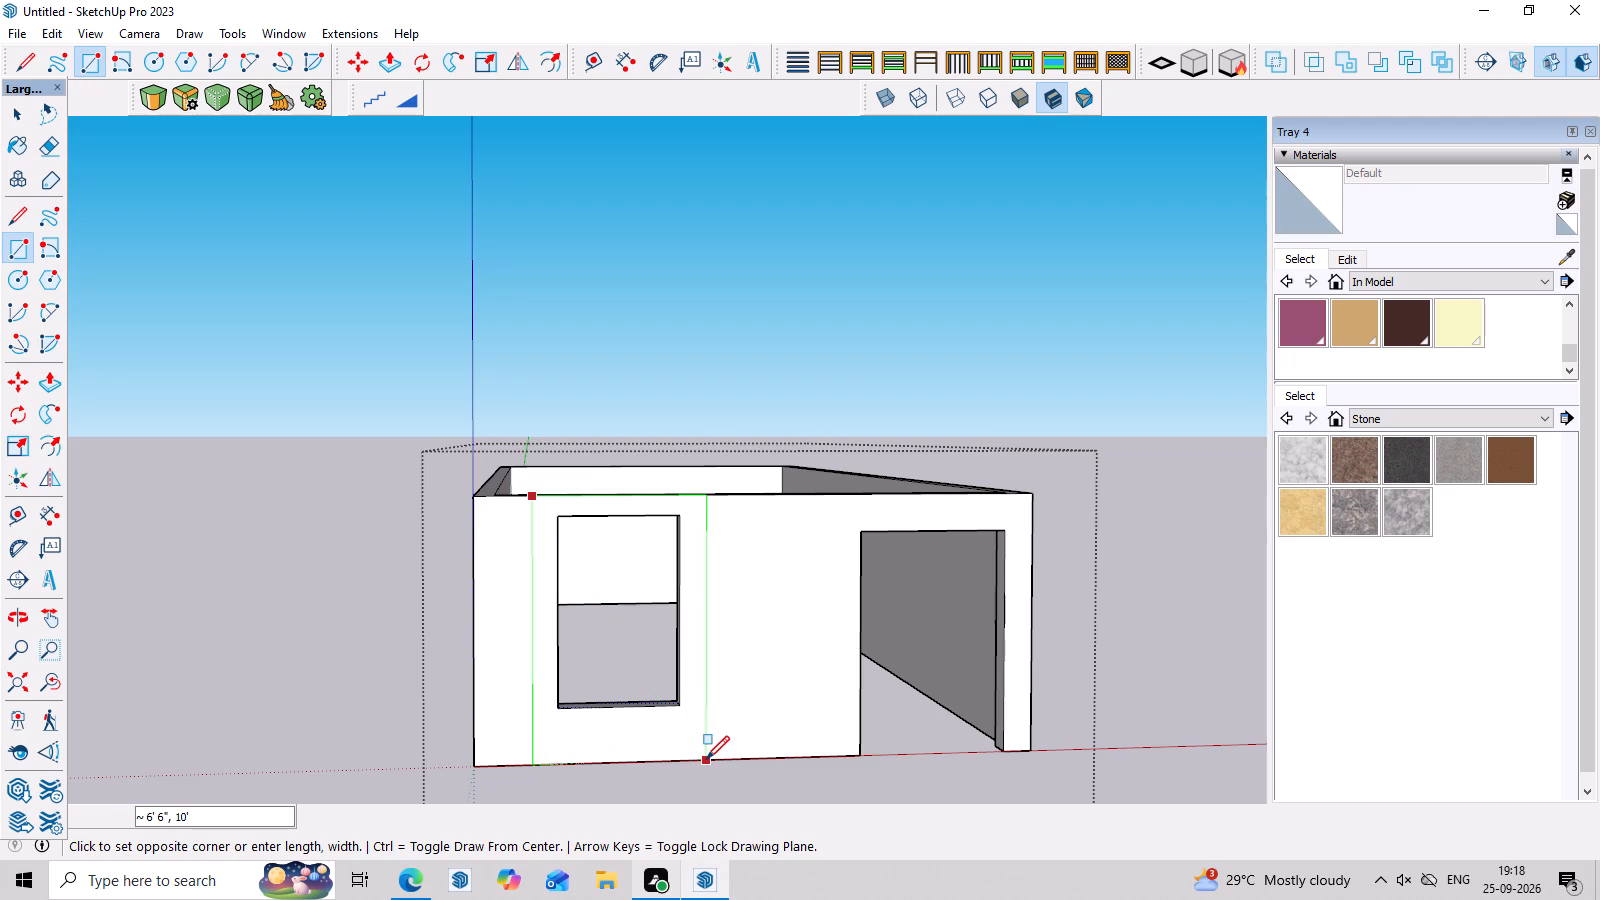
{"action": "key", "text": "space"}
Widen the window toward the room's outer corner by pushing the reveal face on that side back 1' 6".
{"action": "middle_click_drag", "start_coordinate": [613, 673], "coordinate": [483, 677]}
{"action": "scroll", "coordinate": [447, 630], "scroll_direction": "up", "scroll_amount": 3}
{"action": "left_click", "coordinate": [401, 607]}
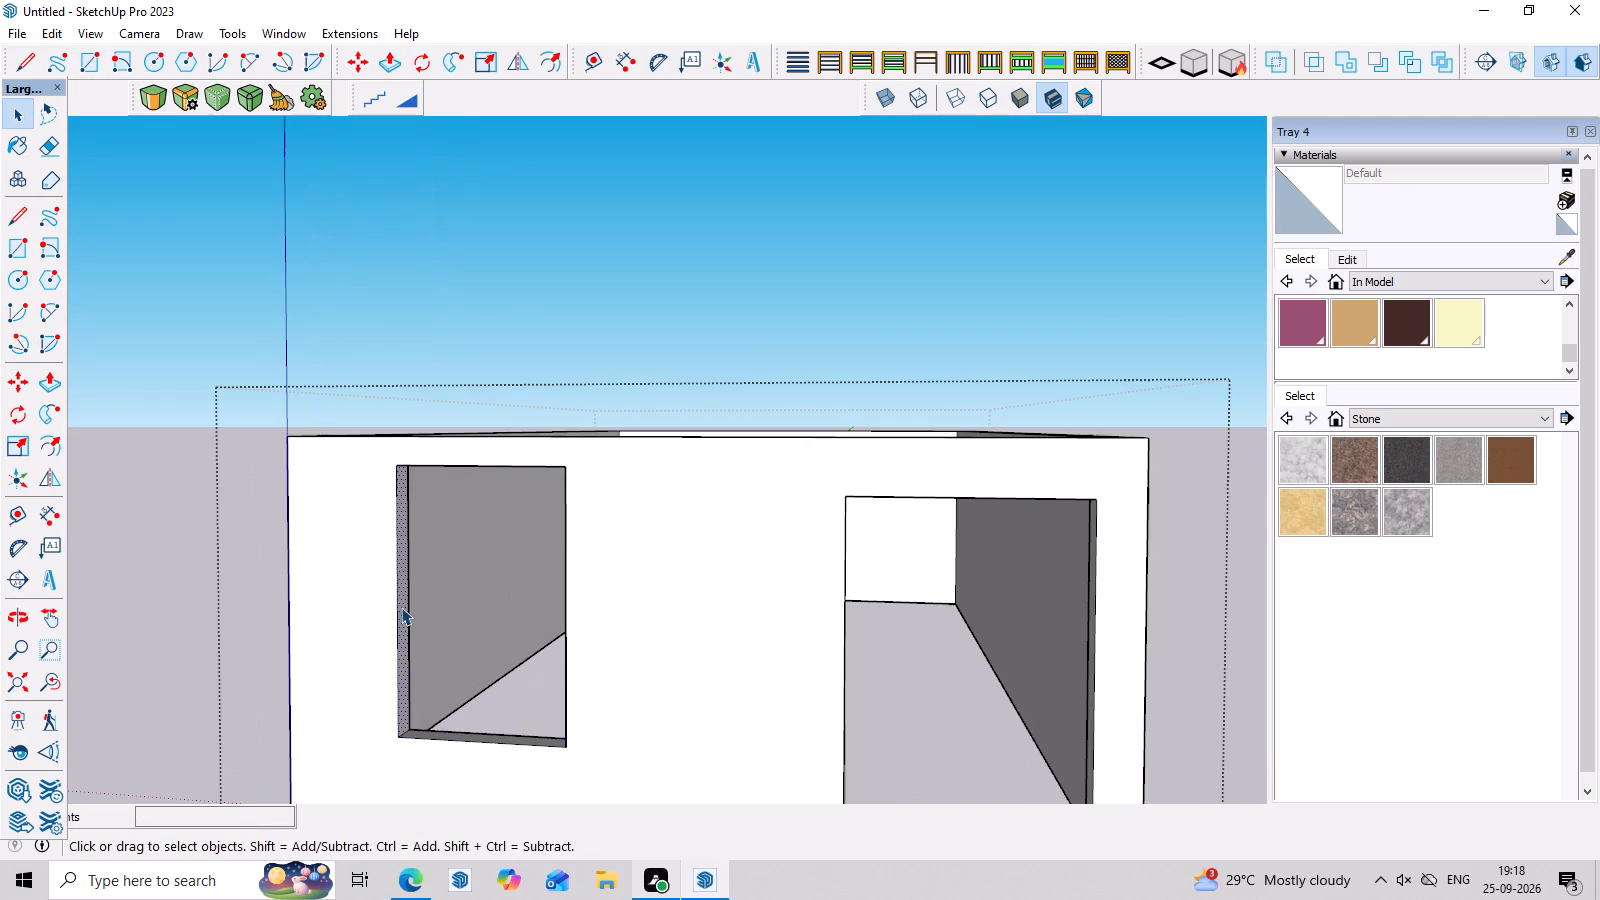
{"action": "key", "text": "p"}
{"action": "left_click", "coordinate": [401, 607]}
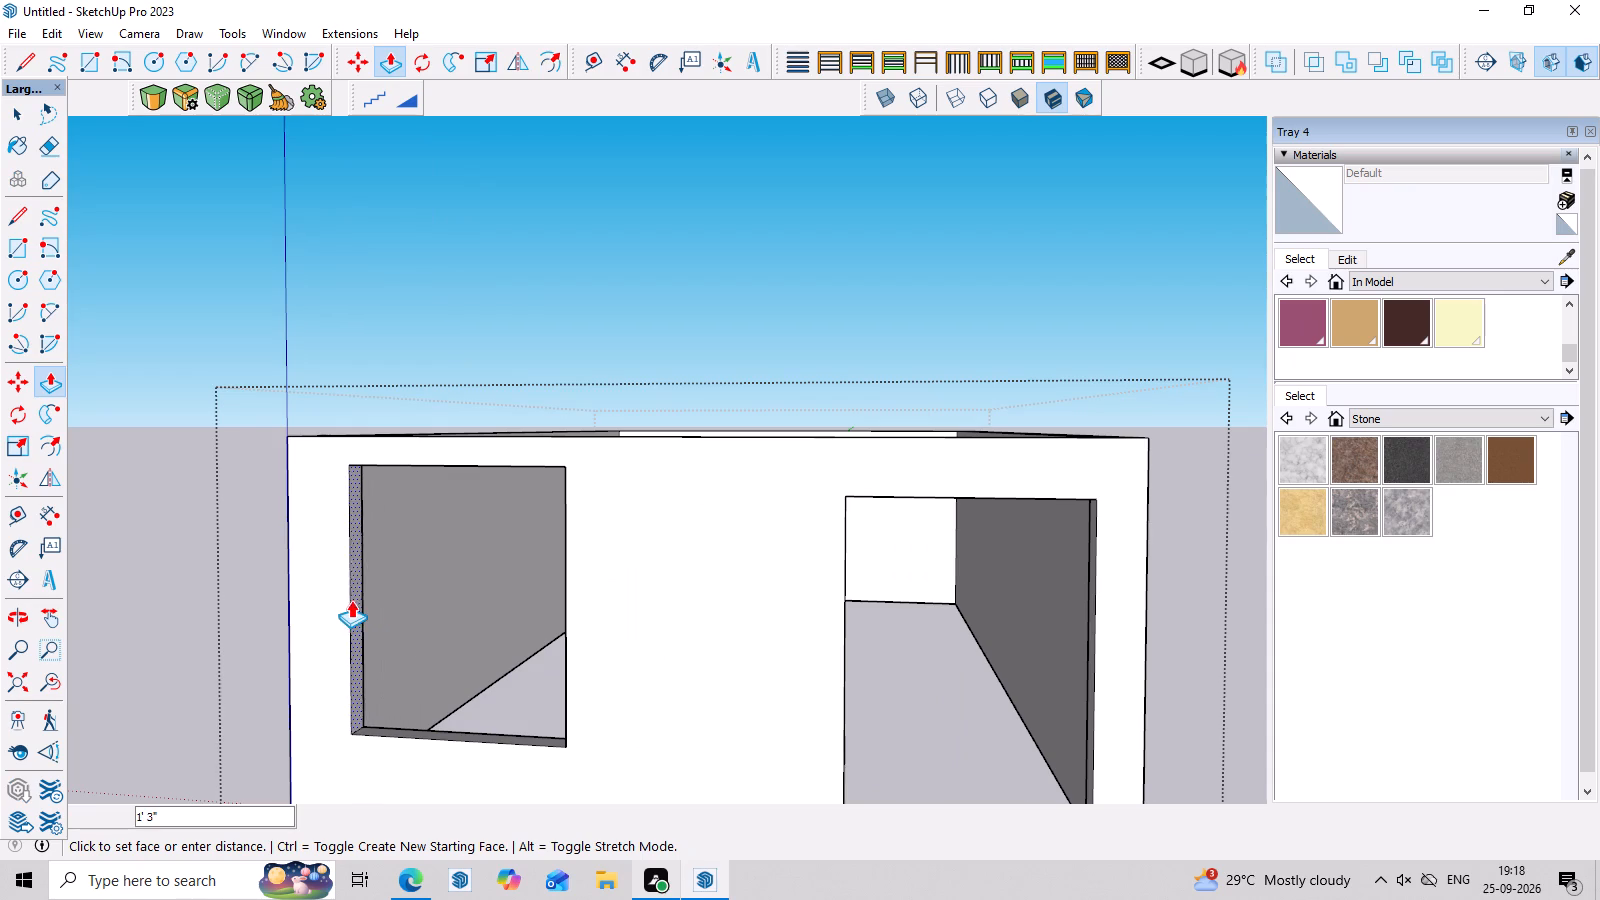
{"action": "left_click", "coordinate": [350, 600]}
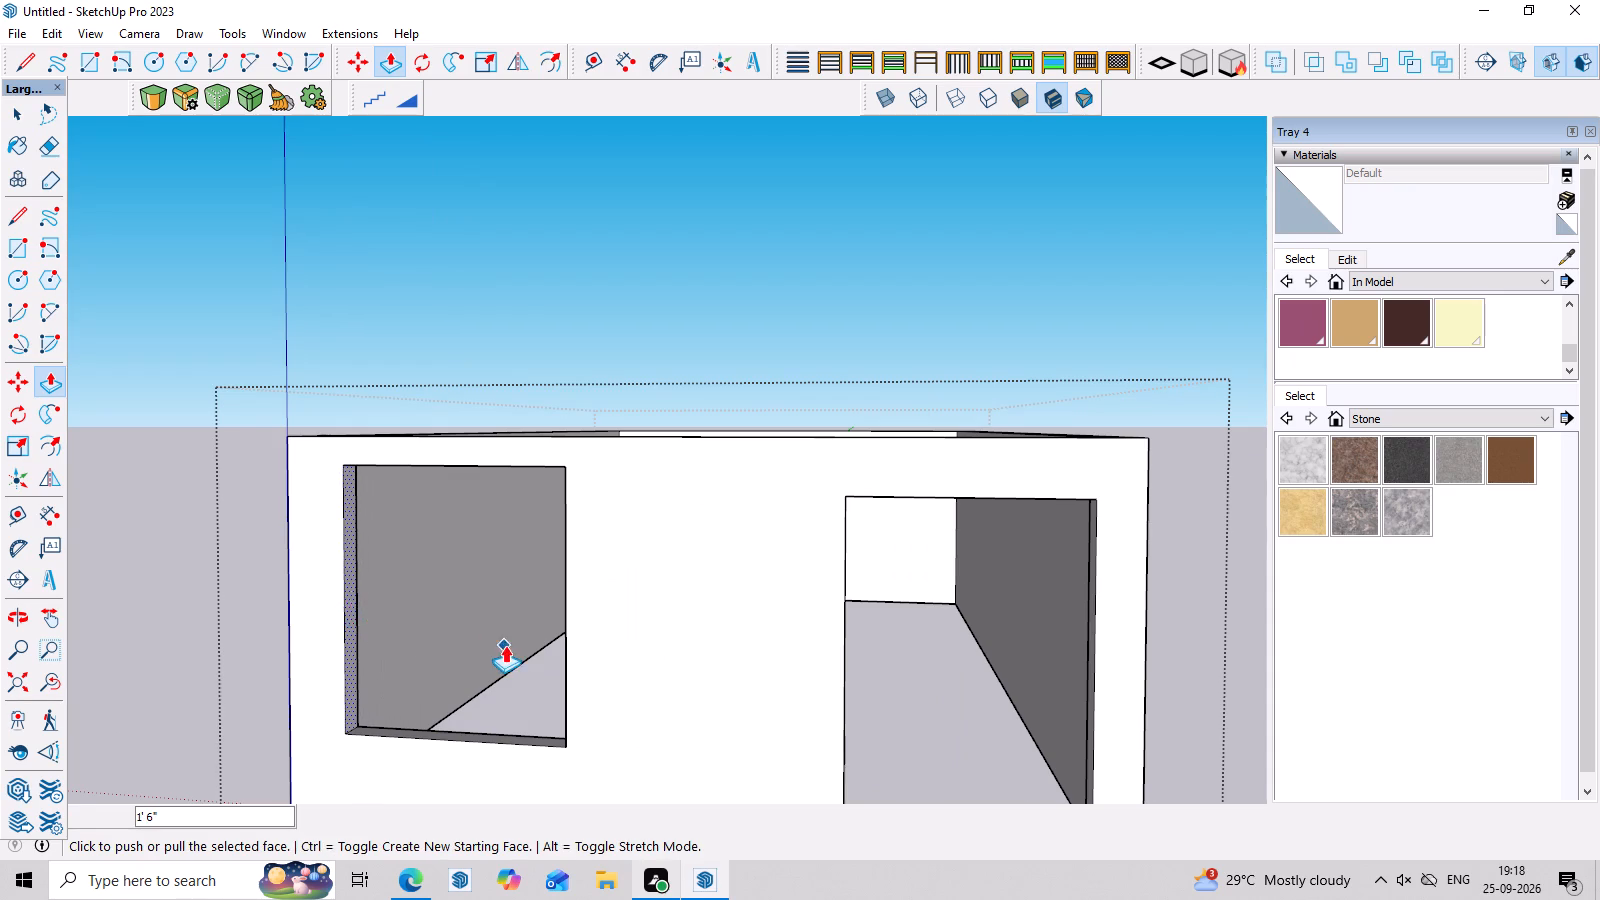
Examine the proportions of the widened window against the doorway from several angles.
{"action": "middle_click_drag", "start_coordinate": [505, 645], "coordinate": [605, 626]}
{"action": "scroll", "coordinate": [711, 605], "scroll_direction": "up", "scroll_amount": 3}
{"action": "scroll", "coordinate": [759, 615], "scroll_direction": "down", "scroll_amount": 3}
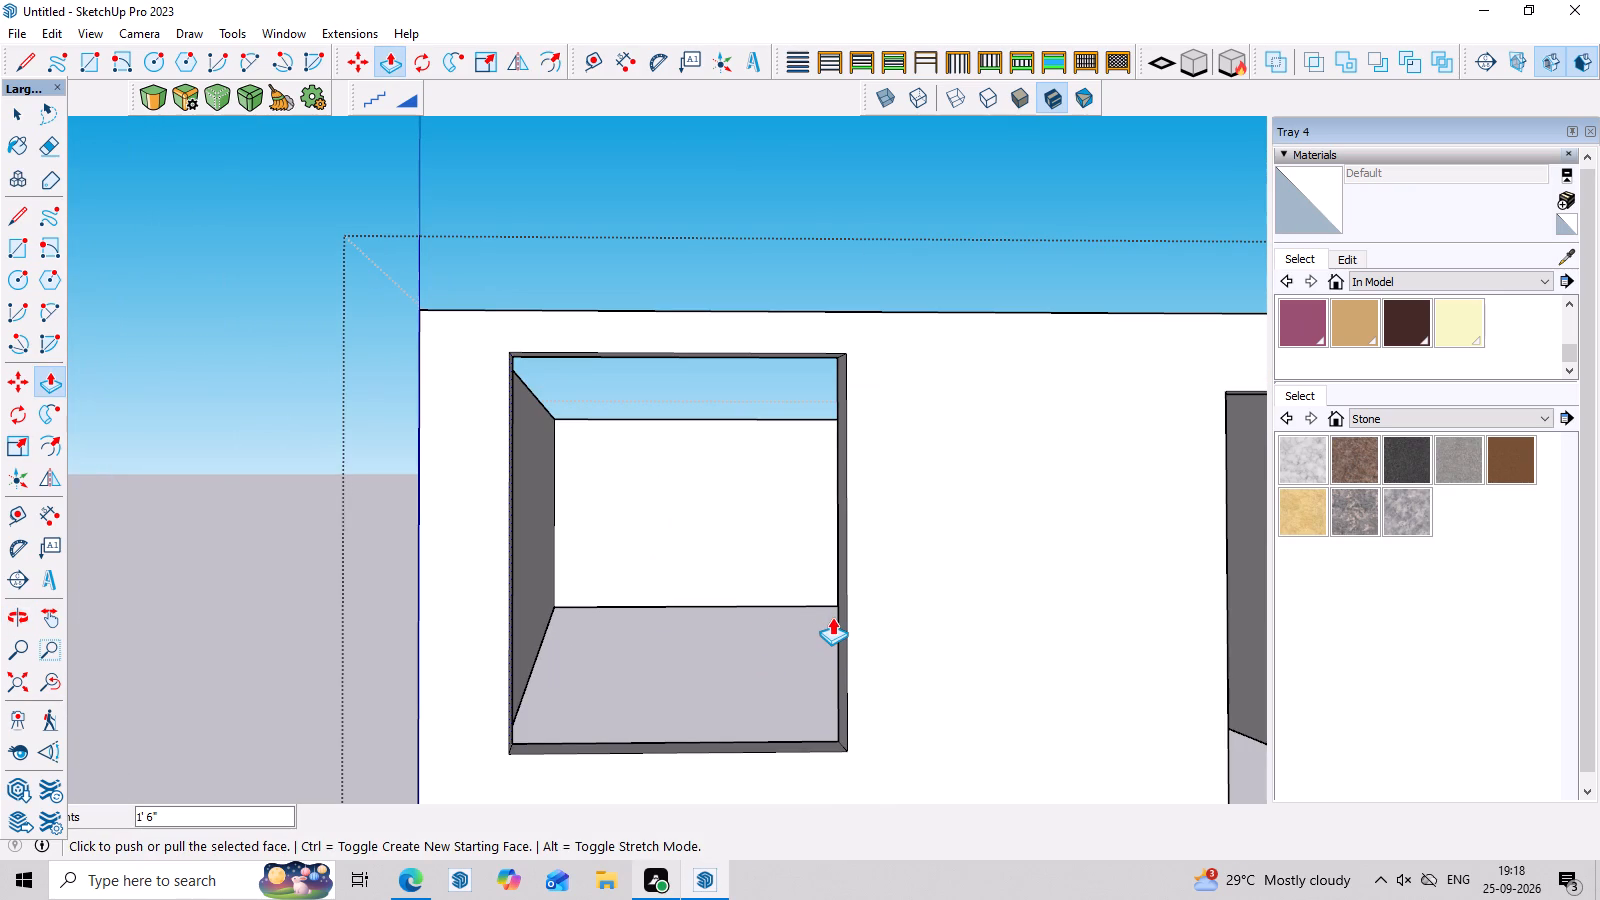
{"action": "scroll", "coordinate": [832, 617], "scroll_direction": "down", "scroll_amount": 6}
{"action": "middle_click_drag", "start_coordinate": [976, 620], "coordinate": [981, 682]}
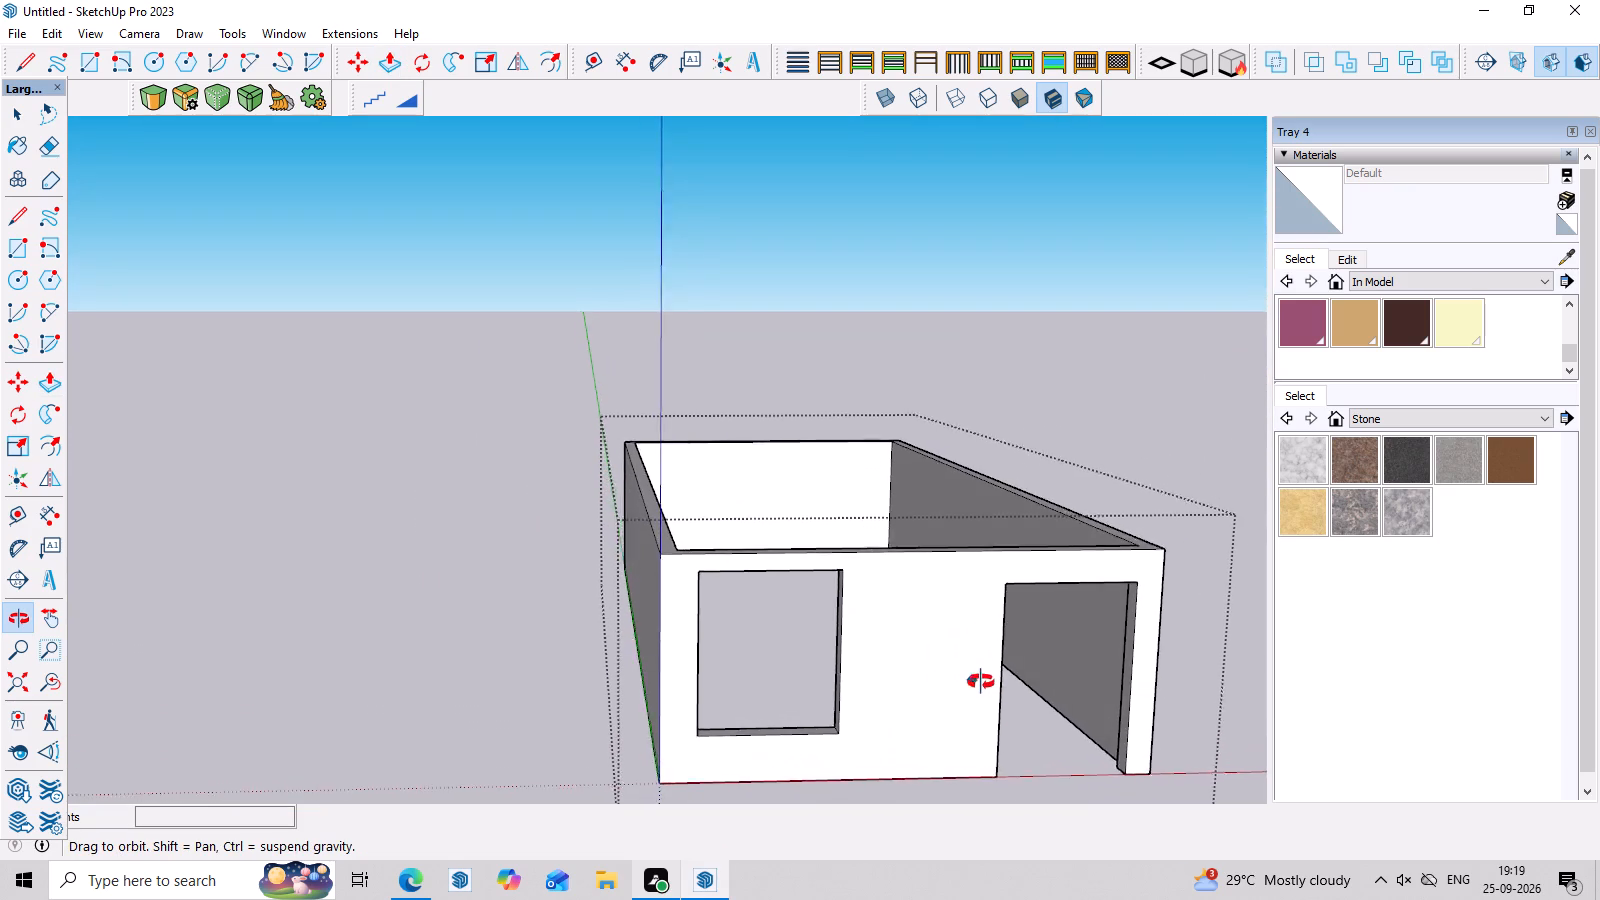
{"action": "middle_click_drag", "start_coordinate": [981, 682], "coordinate": [965, 639]}
{"action": "scroll", "coordinate": [1008, 628], "scroll_direction": "up", "scroll_amount": 2}
{"action": "middle_click_drag", "start_coordinate": [1010, 634], "coordinate": [910, 649]}
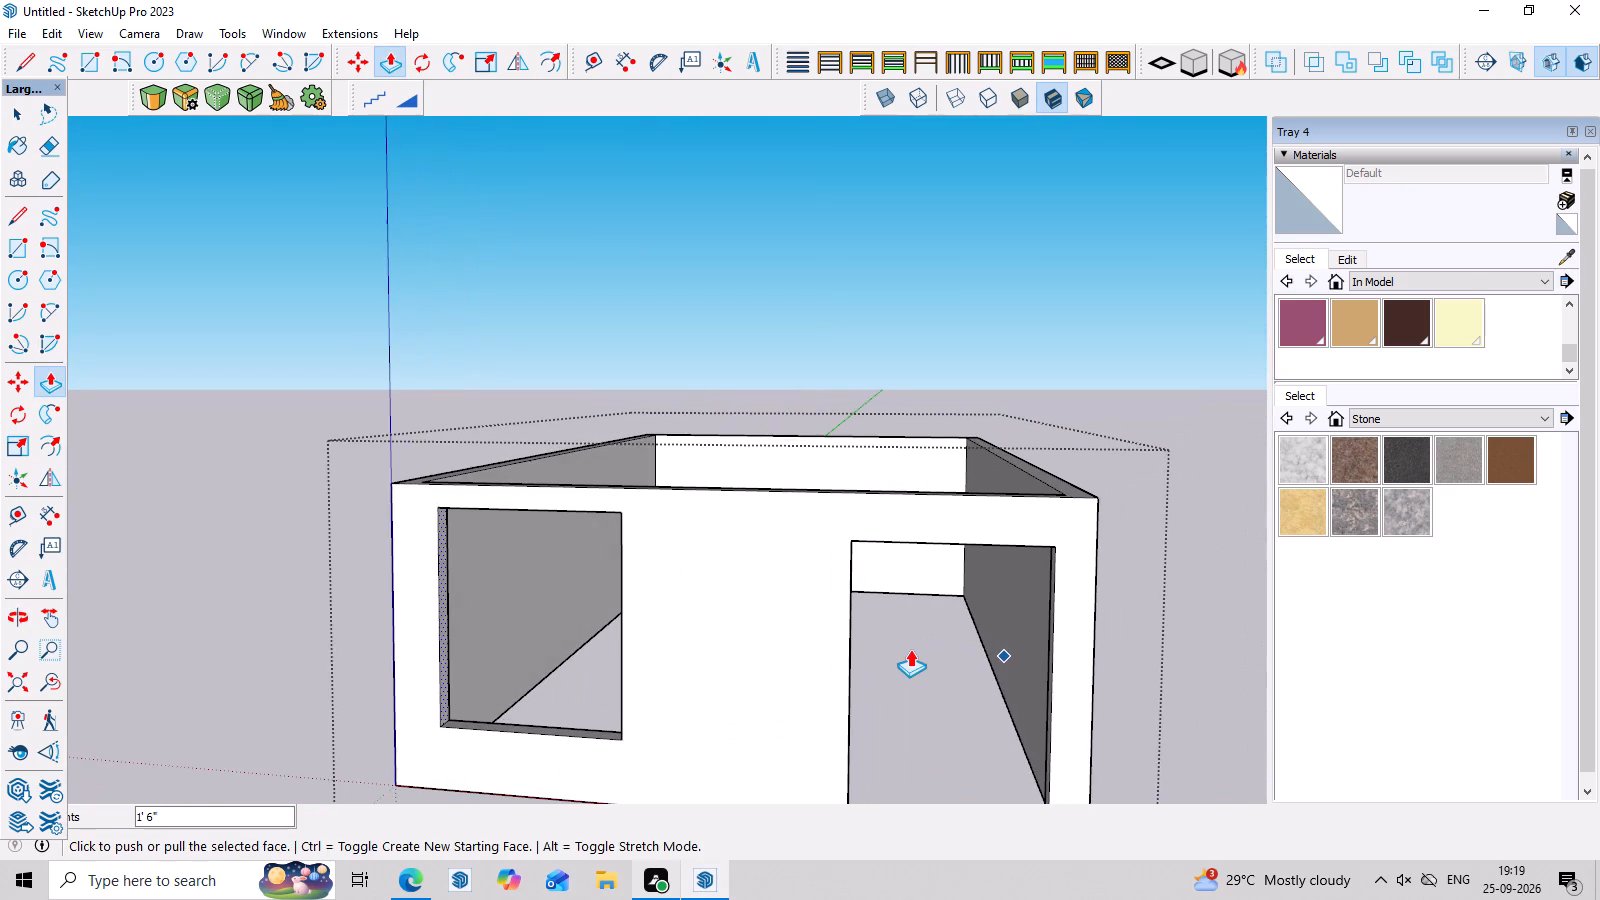
Widen the doorway toward the window by pushing its window-side jamb face back 3' 11".
{"action": "scroll", "coordinate": [910, 649], "scroll_direction": "down", "scroll_amount": 6}
{"action": "middle_click_drag", "start_coordinate": [915, 652], "coordinate": [739, 602]}
{"action": "scroll", "coordinate": [738, 602], "scroll_direction": "up", "scroll_amount": 3}
{"action": "key", "text": "space"}
{"action": "left_click", "coordinate": [694, 649]}
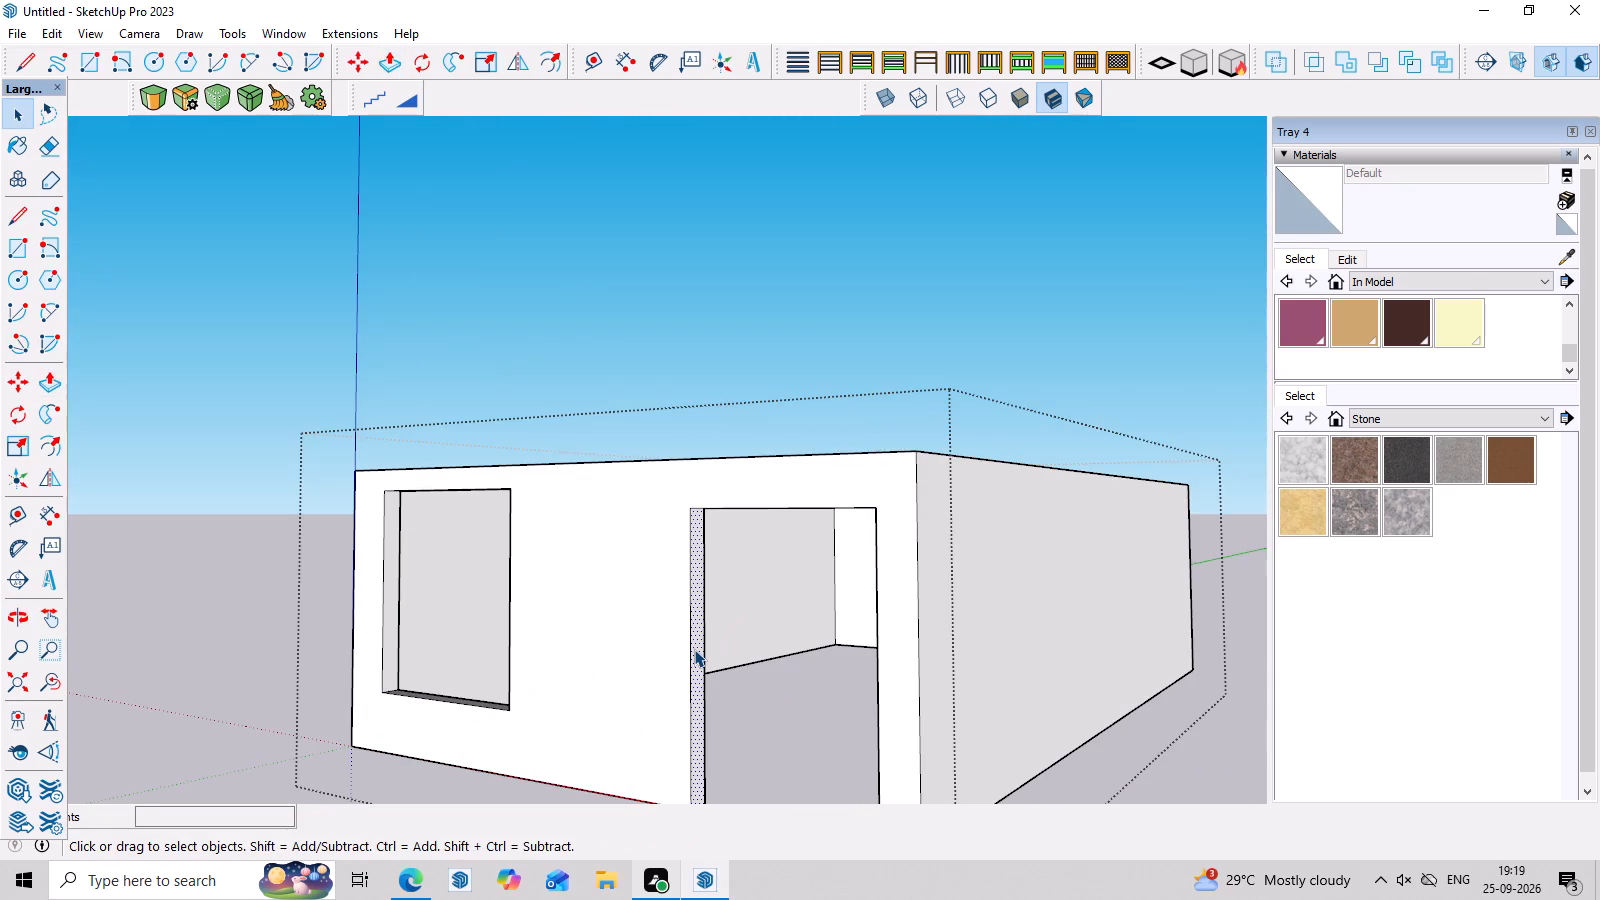
{"action": "key", "text": "p"}
{"action": "left_click", "coordinate": [694, 649]}
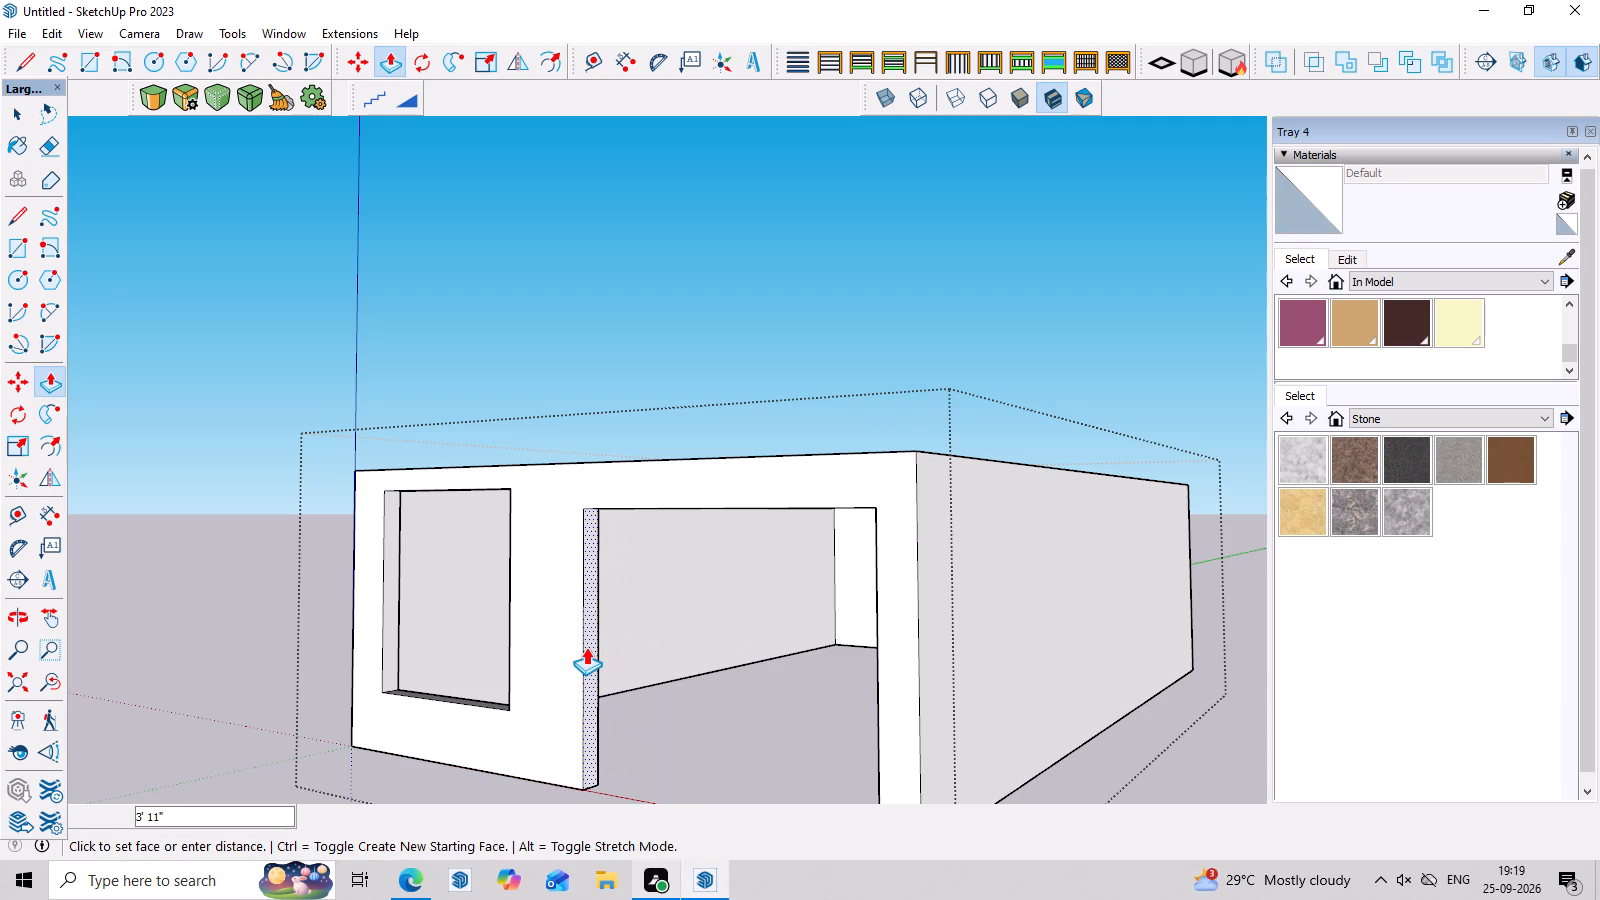
{"action": "left_click", "coordinate": [586, 647]}
Pull the inner face of the side wall beside the doorway about 4" into the room, toward the doorway jamb.
{"action": "middle_click_drag", "start_coordinate": [747, 660], "coordinate": [990, 646]}
{"action": "scroll", "coordinate": [990, 617], "scroll_direction": "down", "scroll_amount": 3}
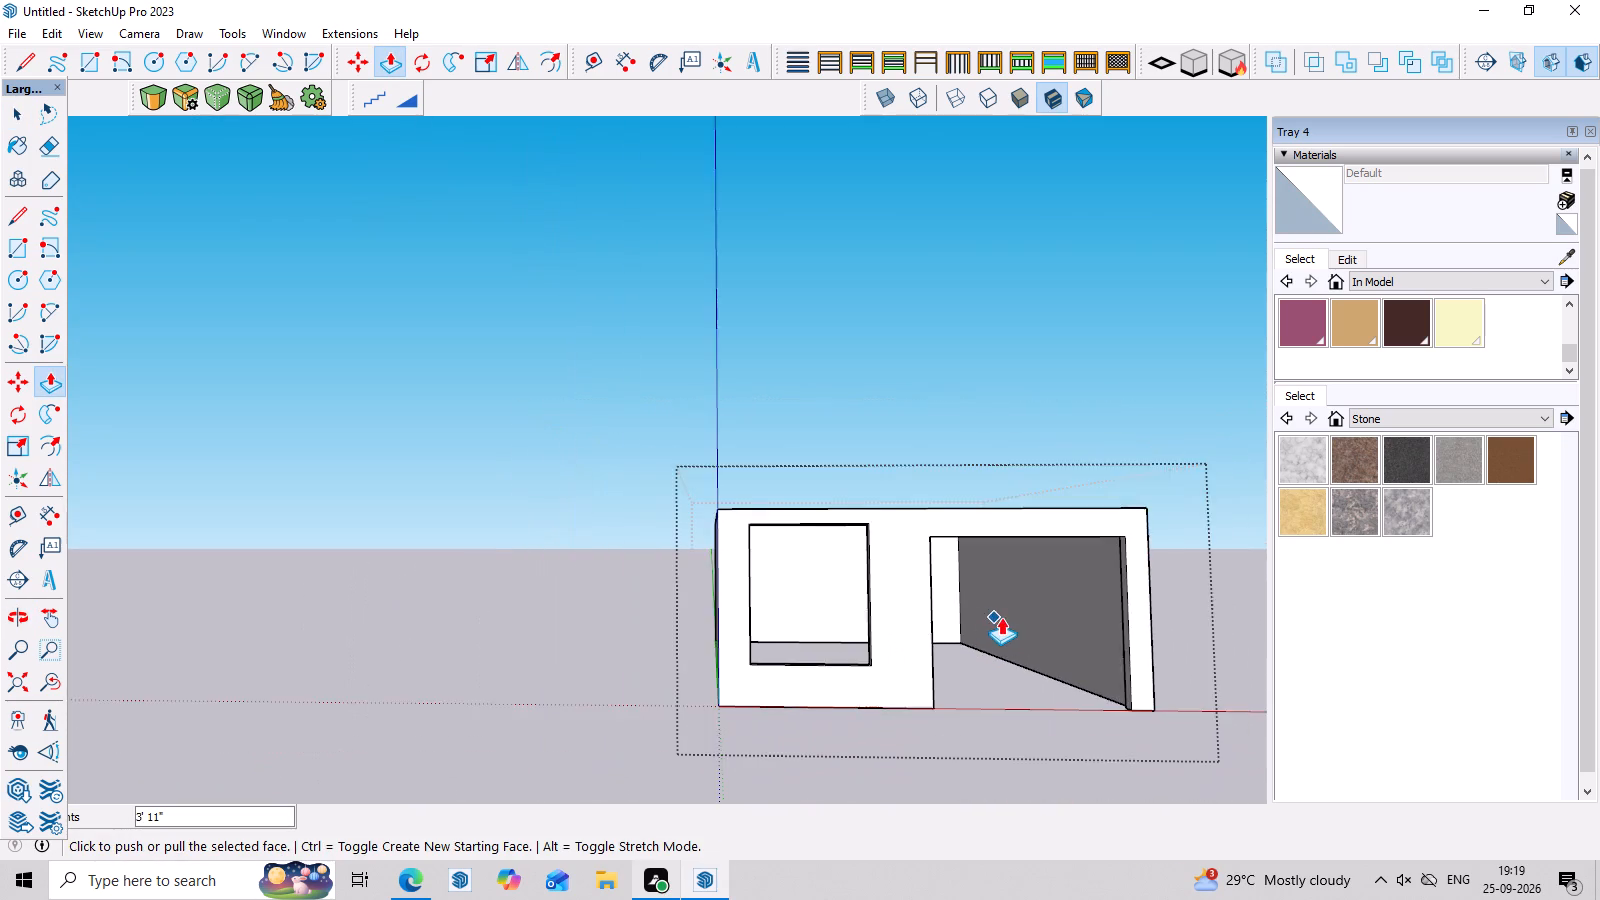
{"action": "scroll", "coordinate": [1009, 632], "scroll_direction": "down", "scroll_amount": 1}
{"action": "middle_click_drag", "start_coordinate": [1010, 655], "coordinate": [1011, 697]}
{"action": "scroll", "coordinate": [1046, 659], "scroll_direction": "up", "scroll_amount": 3}
{"action": "key", "text": "space"}
{"action": "left_click", "coordinate": [1058, 613]}
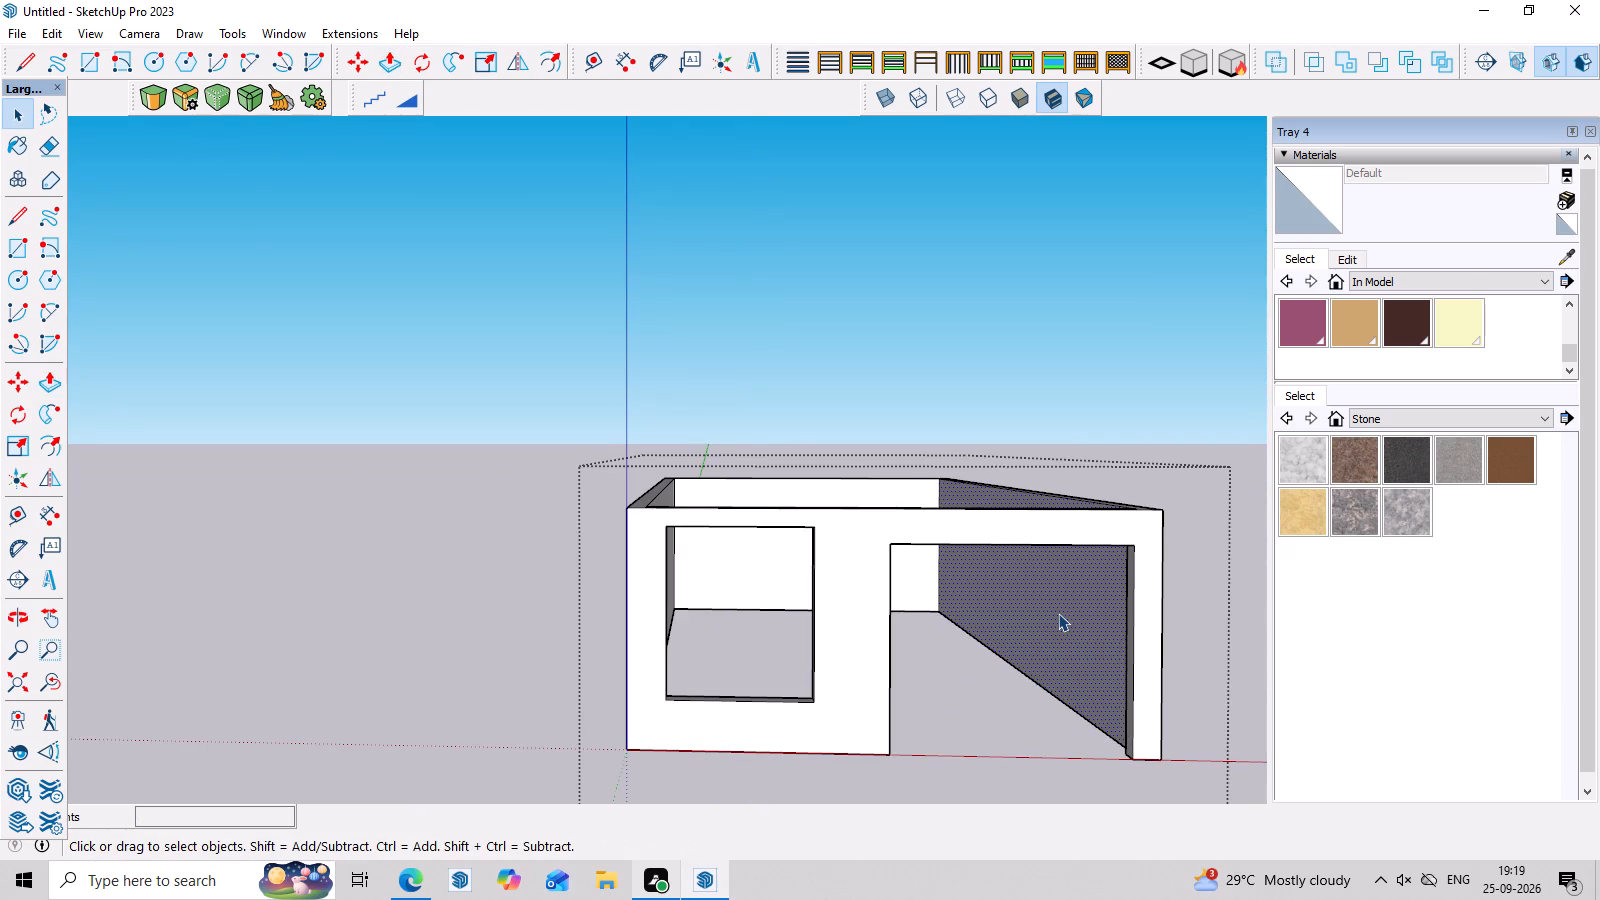
{"action": "key", "text": "p"}
{"action": "left_click_drag", "start_coordinate": [1058, 613], "coordinate": [1040, 619]}
{"action": "left_click_drag", "start_coordinate": [1025, 610], "coordinate": [1016, 615]}
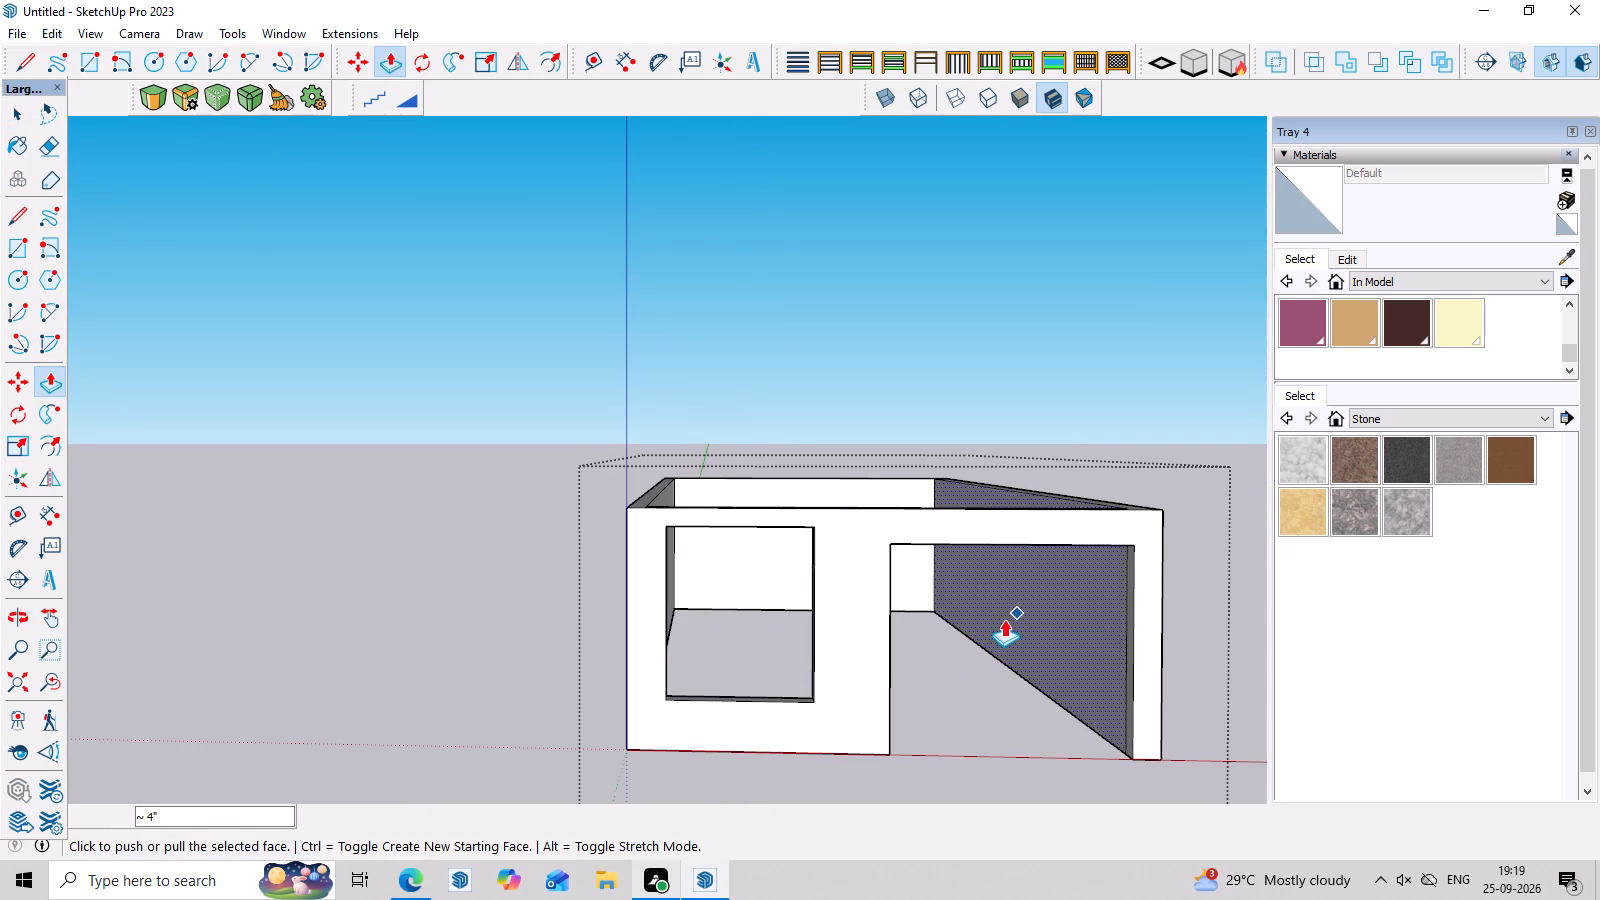
Narrow the doorway by pulling its side-wall jamb face toward the window, undoing the extra repeated pull.
{"action": "key", "text": "space"}
{"action": "left_click", "coordinate": [1129, 645]}
{"action": "scroll", "coordinate": [1129, 645], "scroll_direction": "up", "scroll_amount": 2}
{"action": "left_click", "coordinate": [1129, 645]}
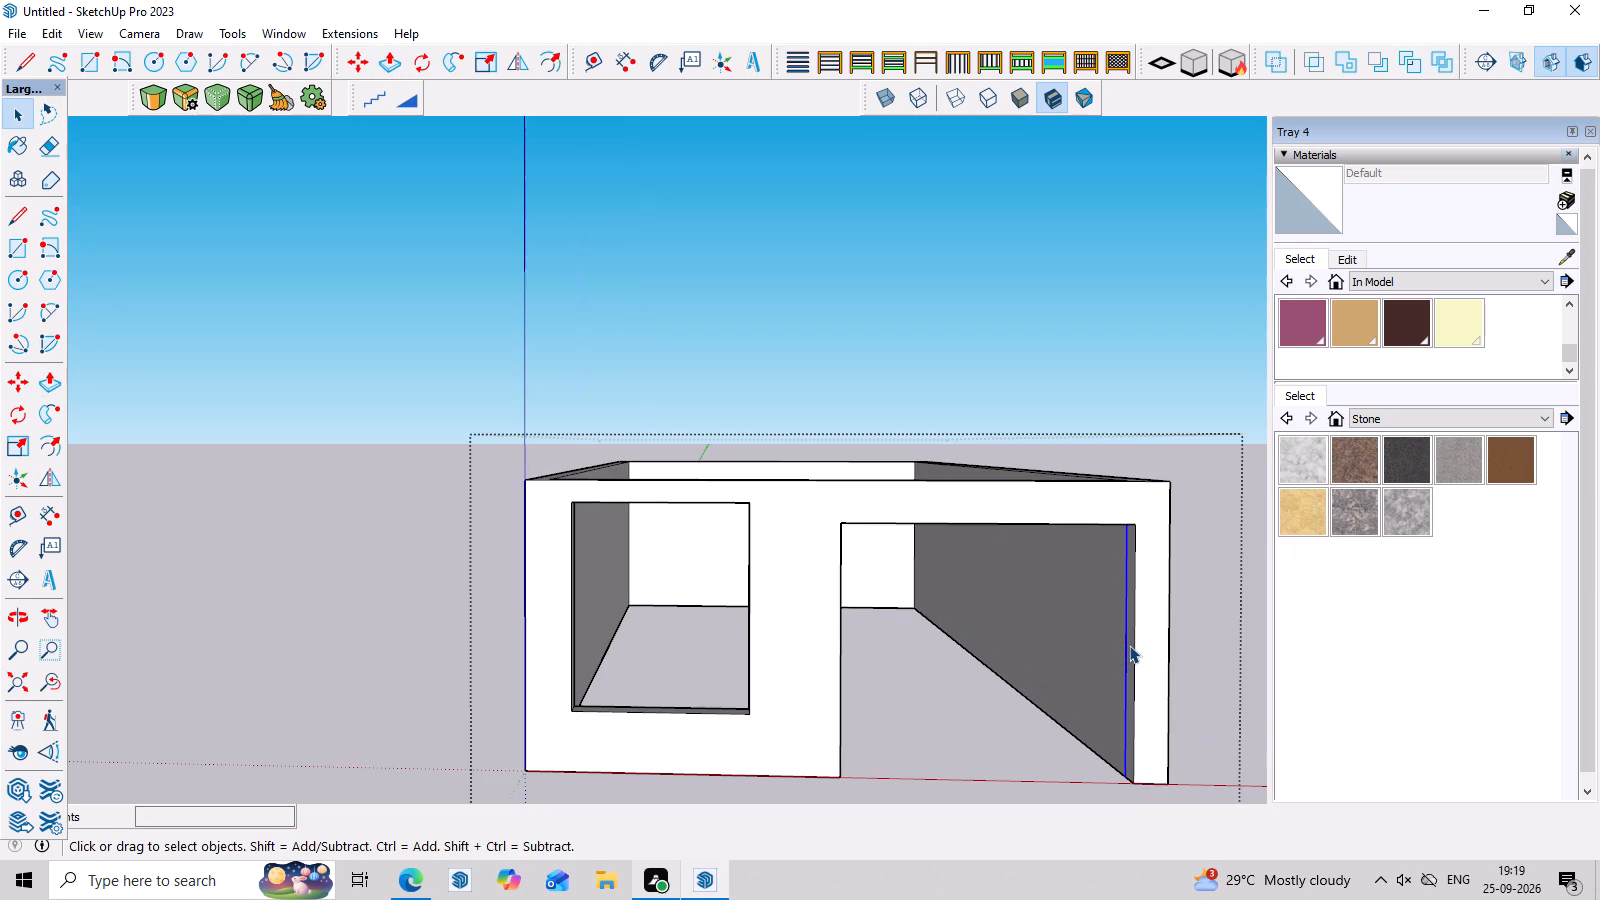
{"action": "scroll", "coordinate": [1129, 645], "scroll_direction": "up", "scroll_amount": 2}
{"action": "middle_click_drag", "start_coordinate": [1208, 653], "coordinate": [1314, 636]}
{"action": "double_click", "coordinate": [1090, 653]}
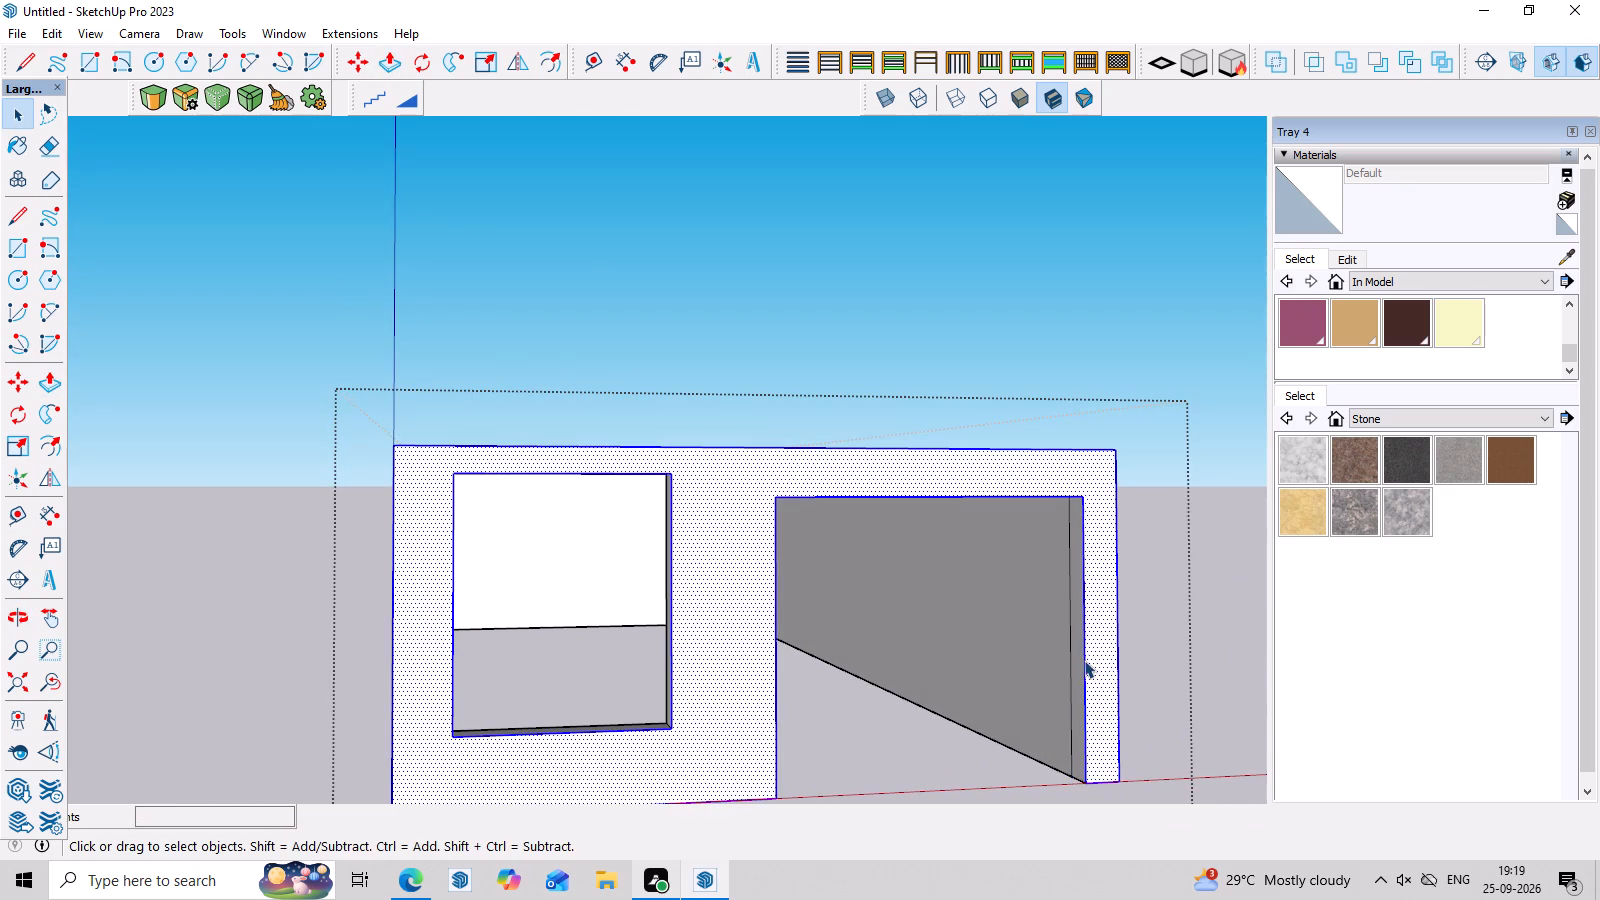
{"action": "left_click", "coordinate": [1081, 663]}
{"action": "key", "text": "p"}
{"action": "left_click", "coordinate": [1081, 664]}
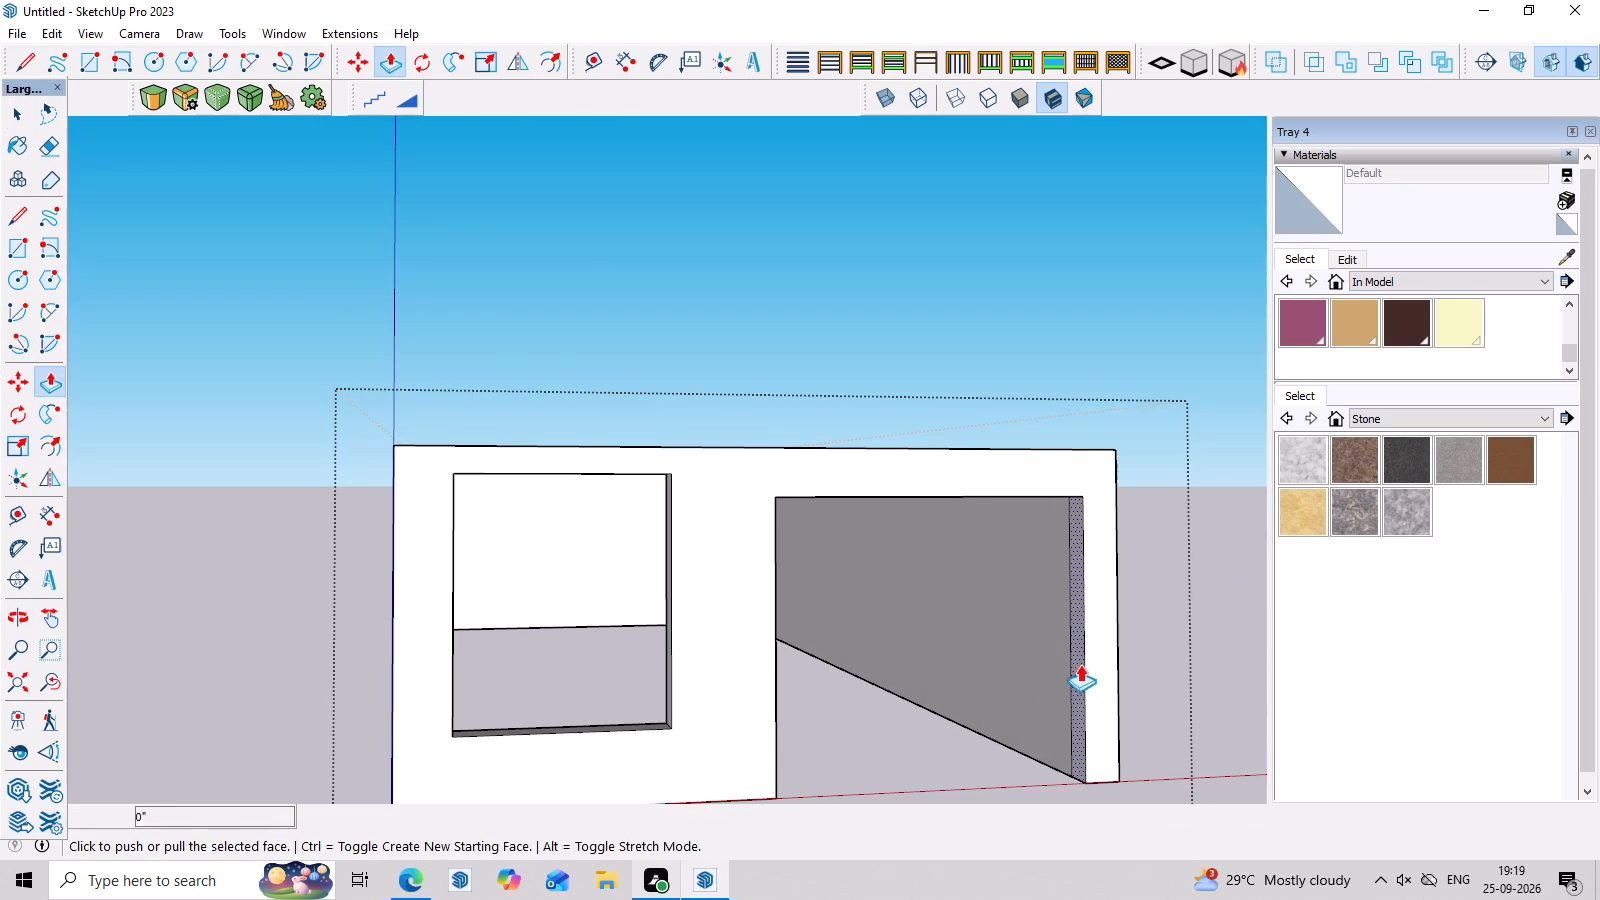
{"action": "middle_click_drag", "start_coordinate": [979, 684], "coordinate": [912, 705]}
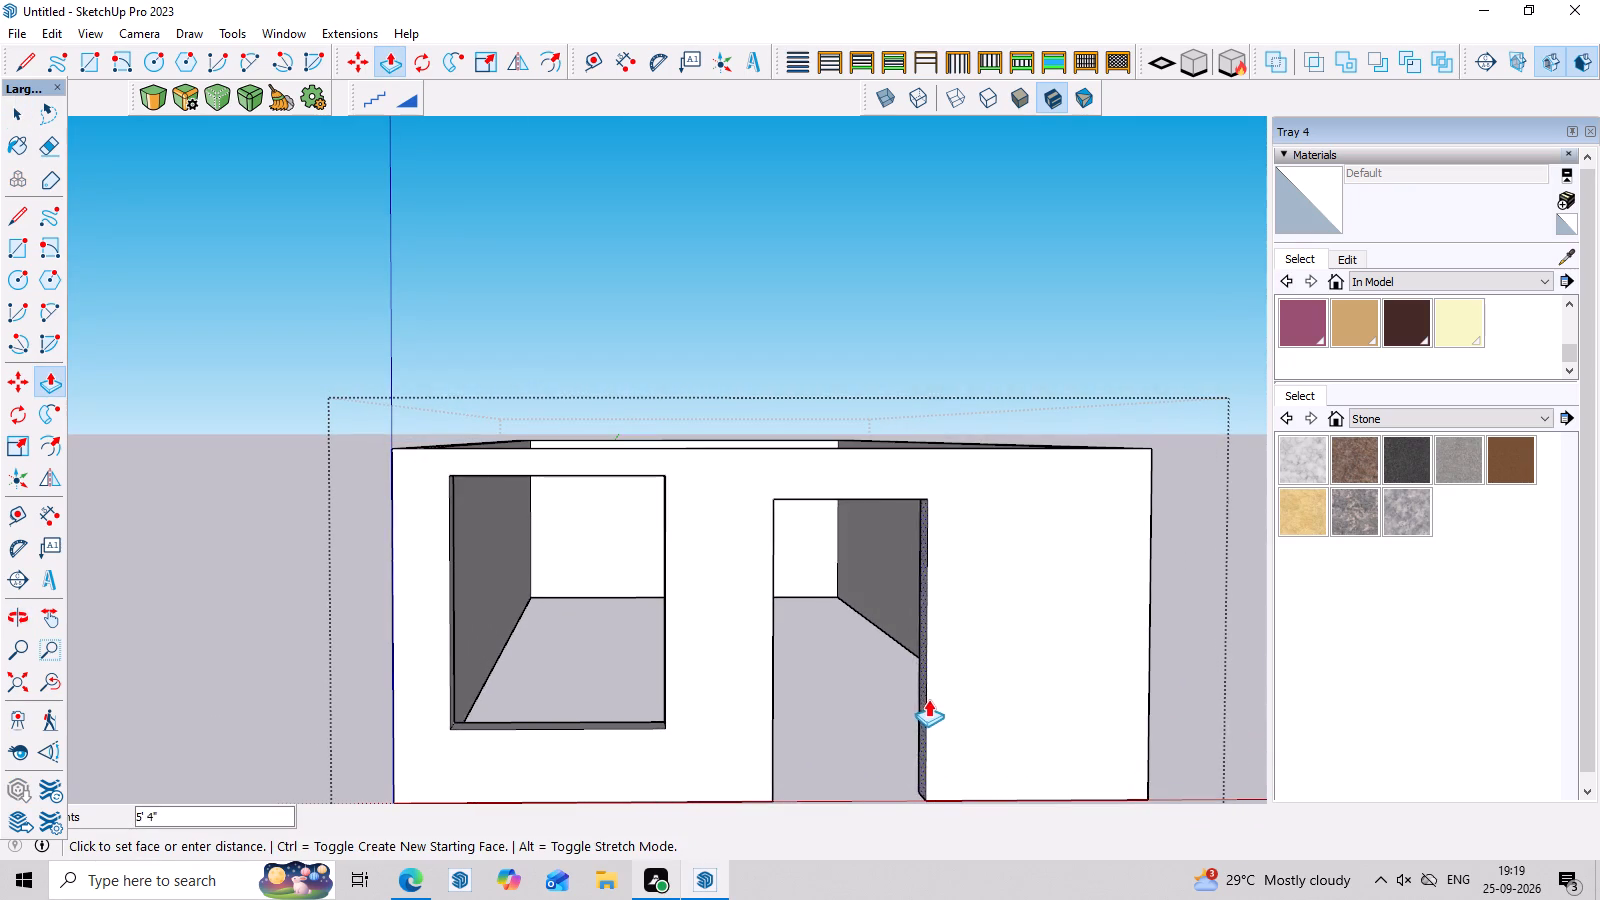
{"action": "left_click", "coordinate": [1026, 690]}
{"action": "middle_click_drag", "start_coordinate": [943, 569], "coordinate": [967, 778]}
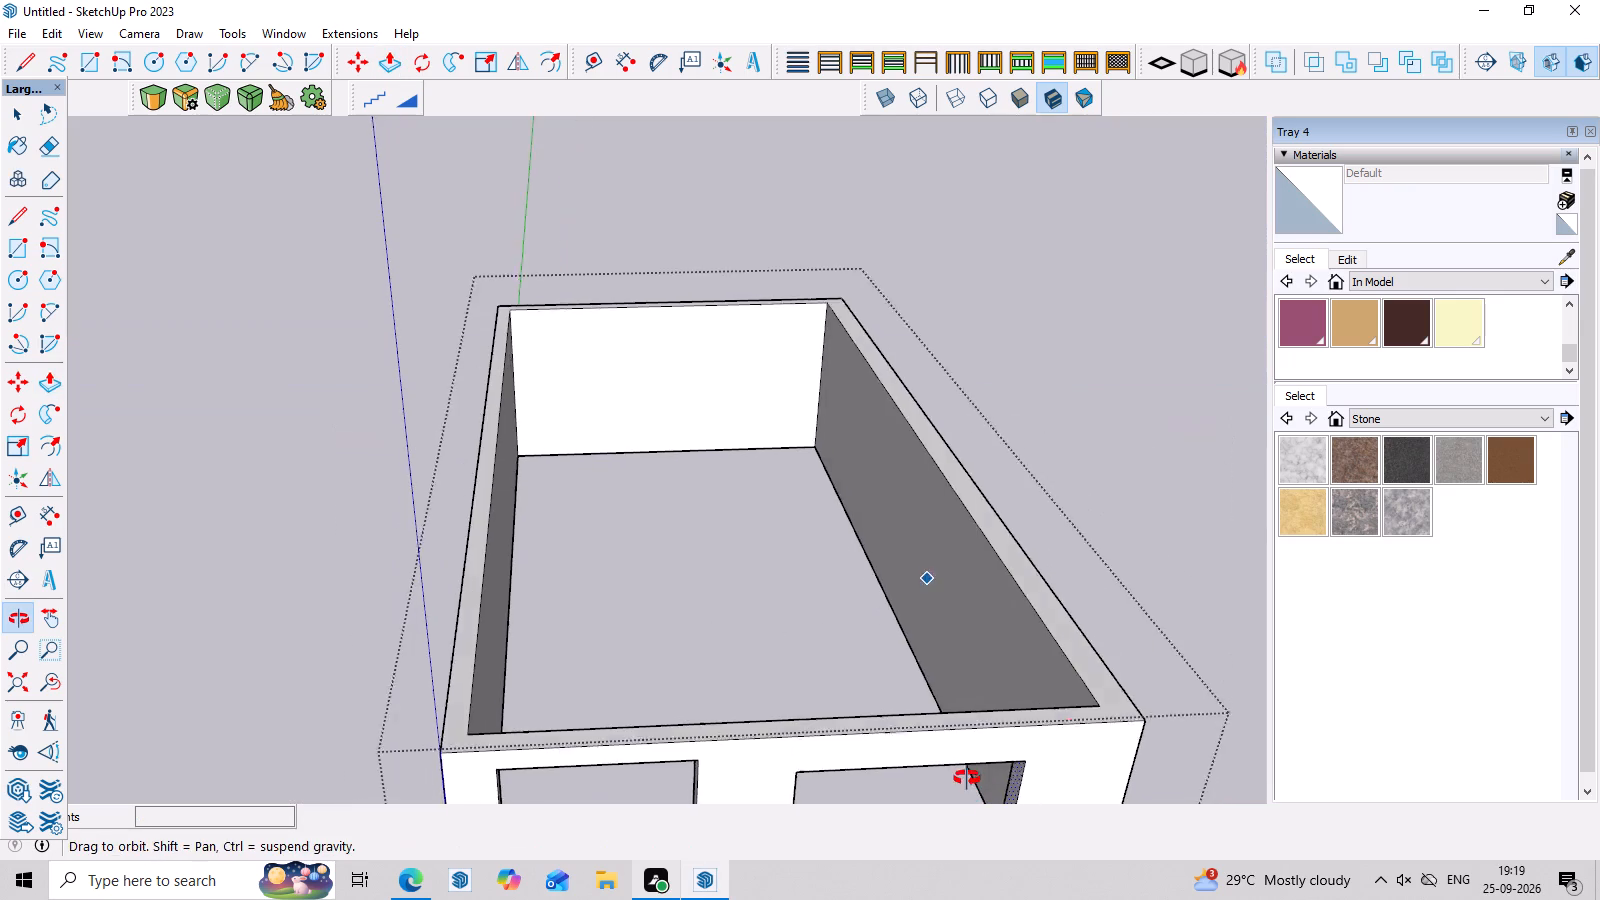
{"action": "middle_click_drag", "start_coordinate": [967, 778], "coordinate": [967, 779]}
{"action": "double_click", "coordinate": [970, 639]}
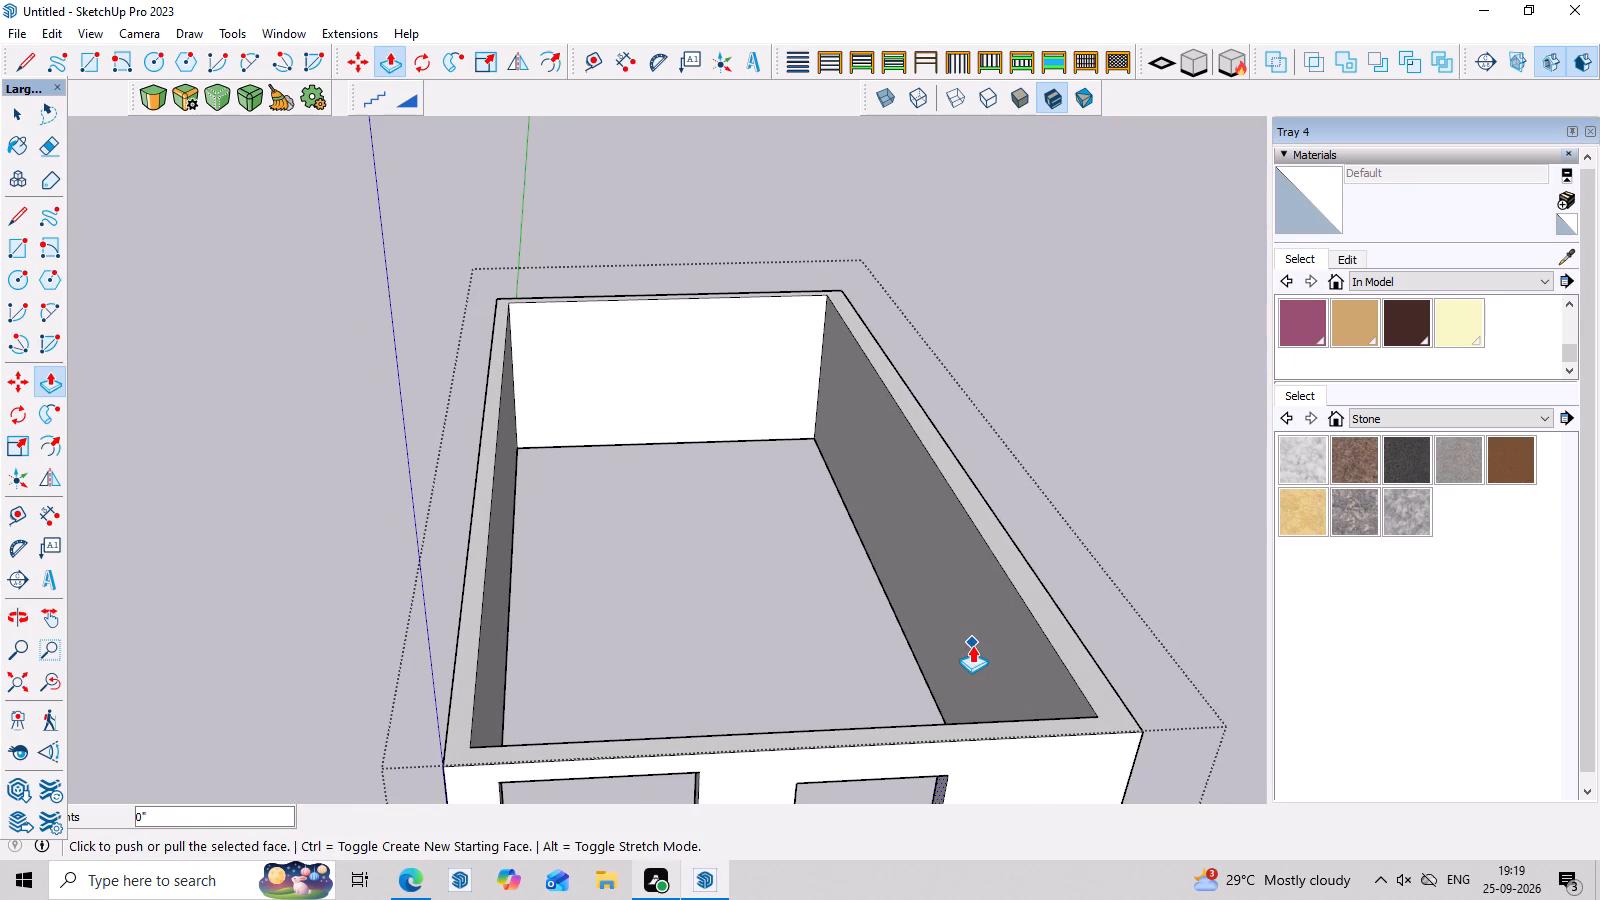
{"action": "key", "text": "ctrl+z"}
Pull the inner face of the doorway-side wall into the room to line up with the shifted doorway jamb.
{"action": "key", "text": "space"}
{"action": "double_click", "coordinate": [995, 637]}
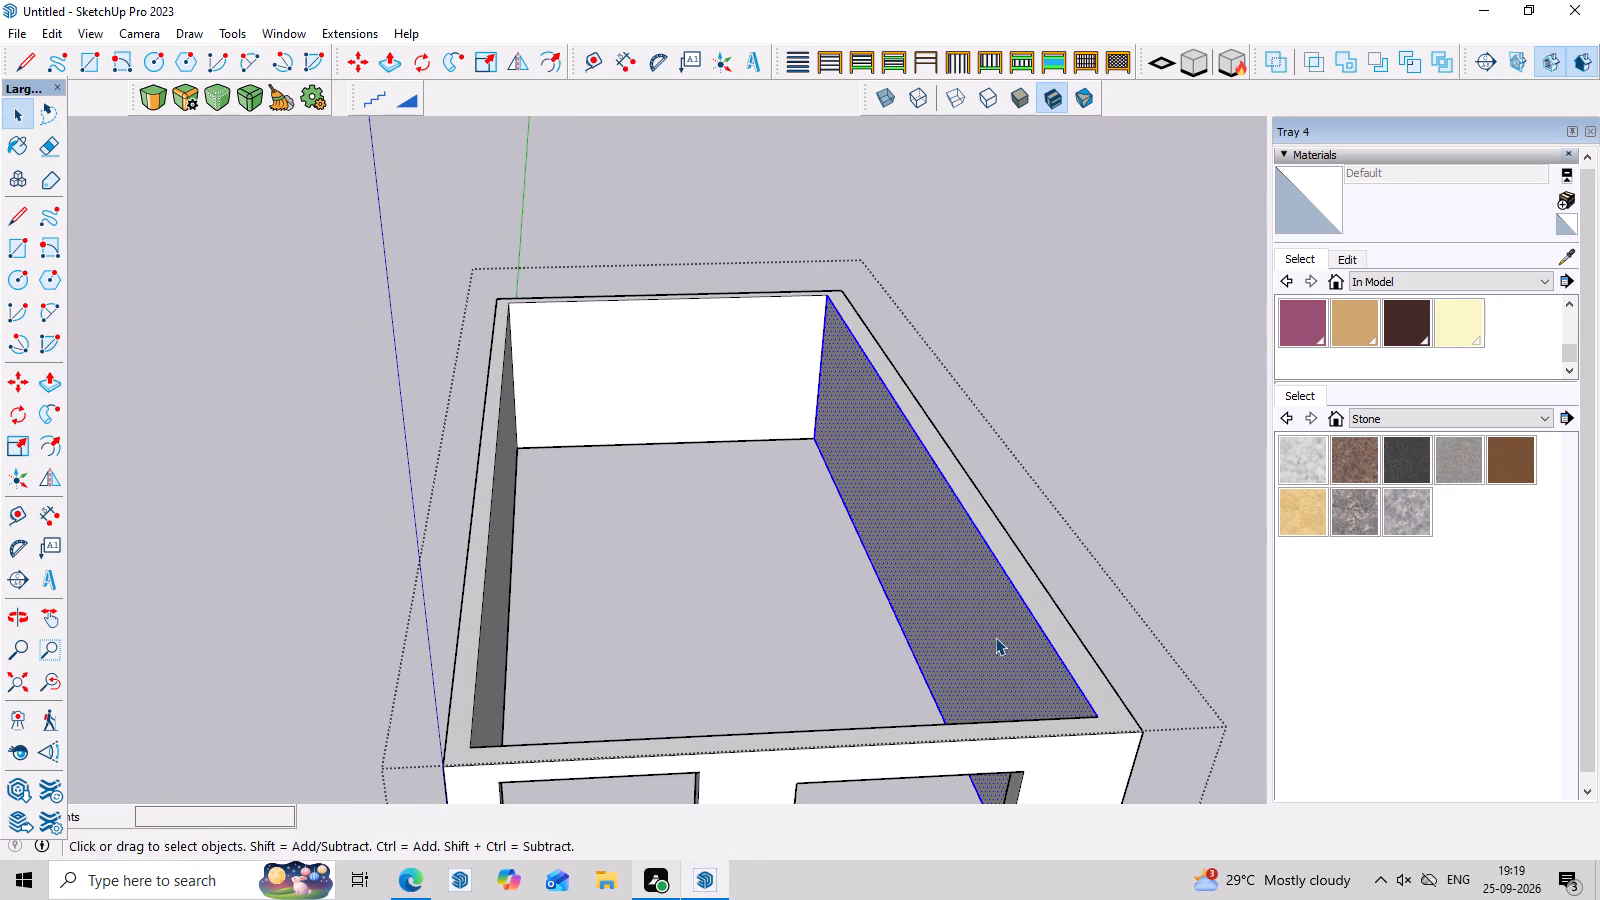
{"action": "key", "text": "p"}
{"action": "left_click", "coordinate": [1029, 672]}
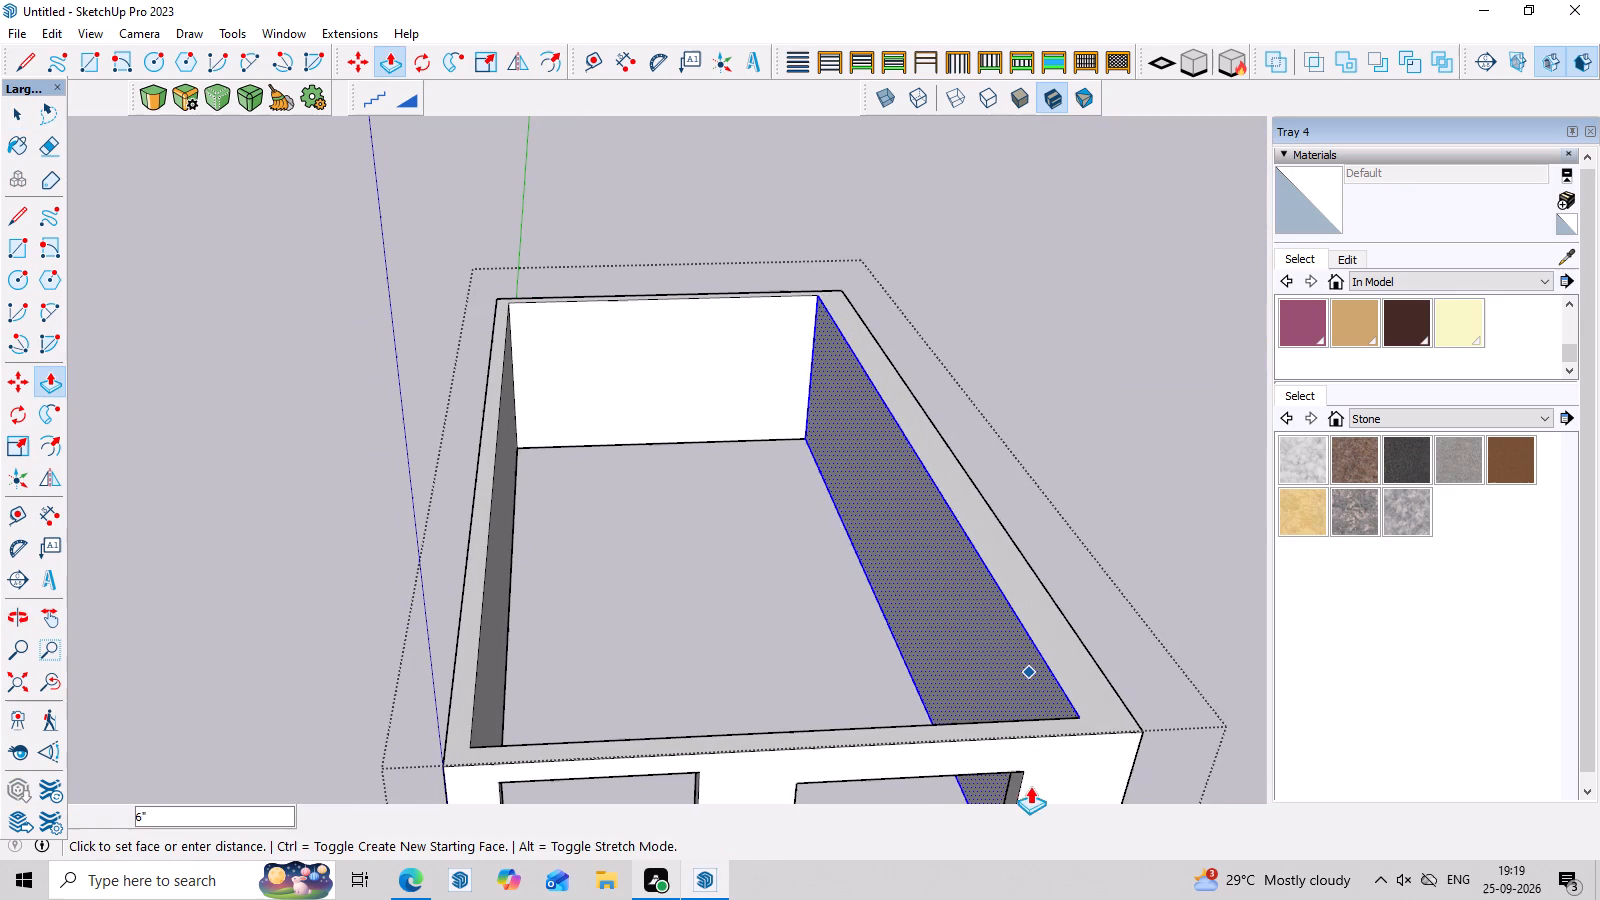
{"action": "left_click", "coordinate": [1021, 779]}
Place a guide line on top of the thickened side wall, offset 9" outward from its inner edge.
{"action": "middle_click_drag", "start_coordinate": [1085, 653], "coordinate": [704, 594]}
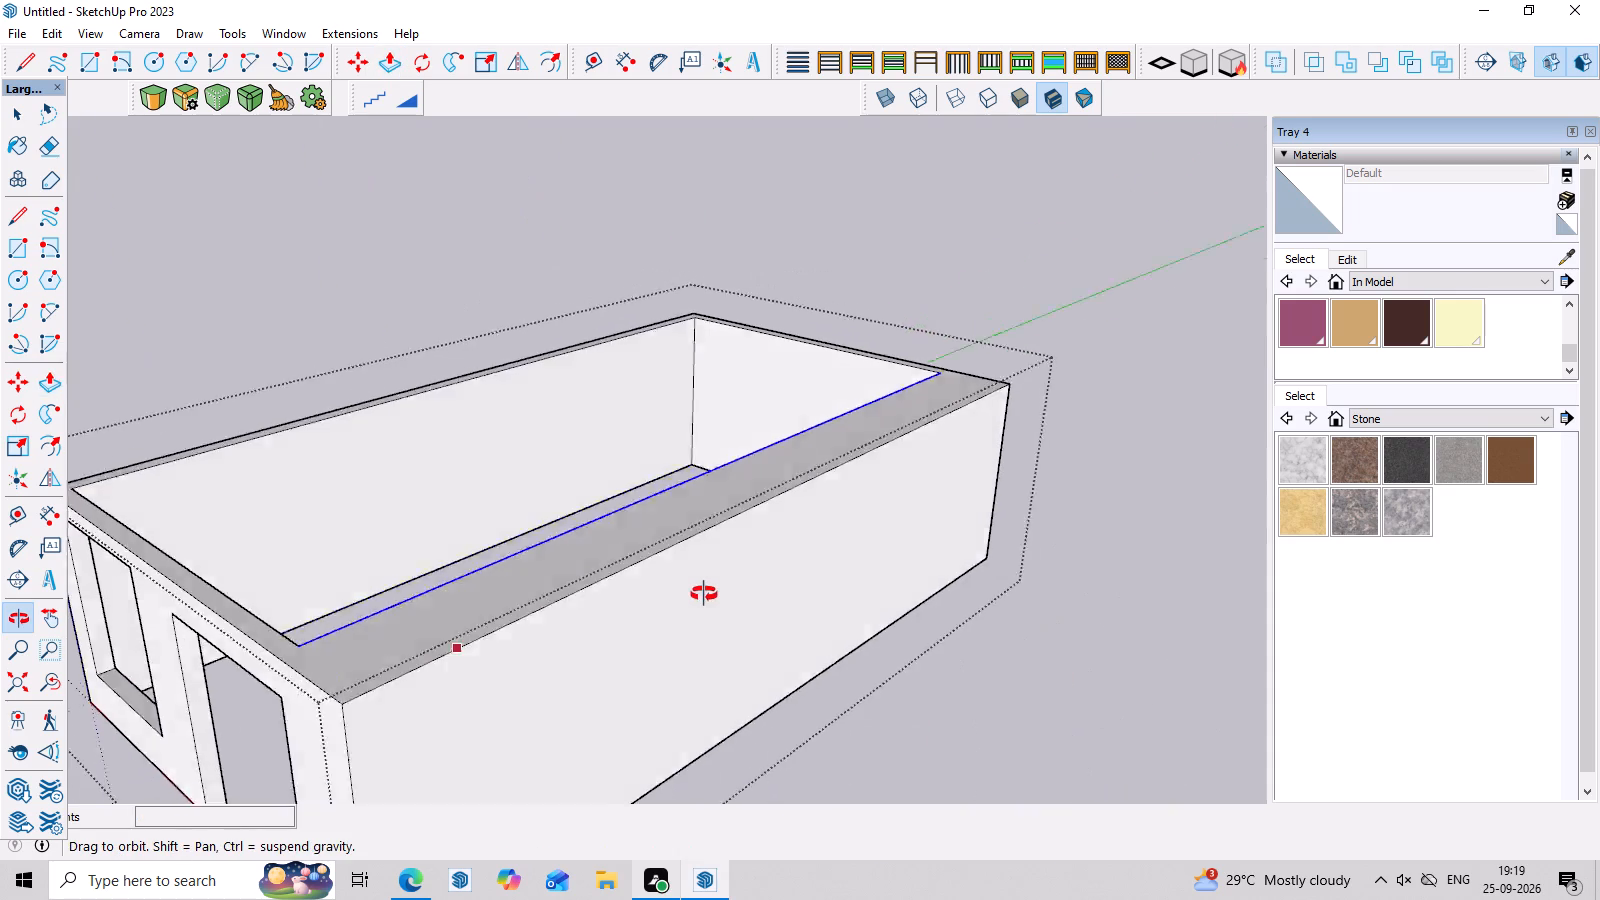
{"action": "middle_click_drag", "start_coordinate": [704, 594], "coordinate": [689, 579]}
{"action": "key", "text": "space"}
{"action": "middle_click_drag", "start_coordinate": [665, 585], "coordinate": [800, 683]}
{"action": "scroll", "coordinate": [634, 600], "scroll_direction": "up", "scroll_amount": 2}
{"action": "middle_click_drag", "start_coordinate": [697, 639], "coordinate": [765, 657]}
{"action": "key", "text": "space"}
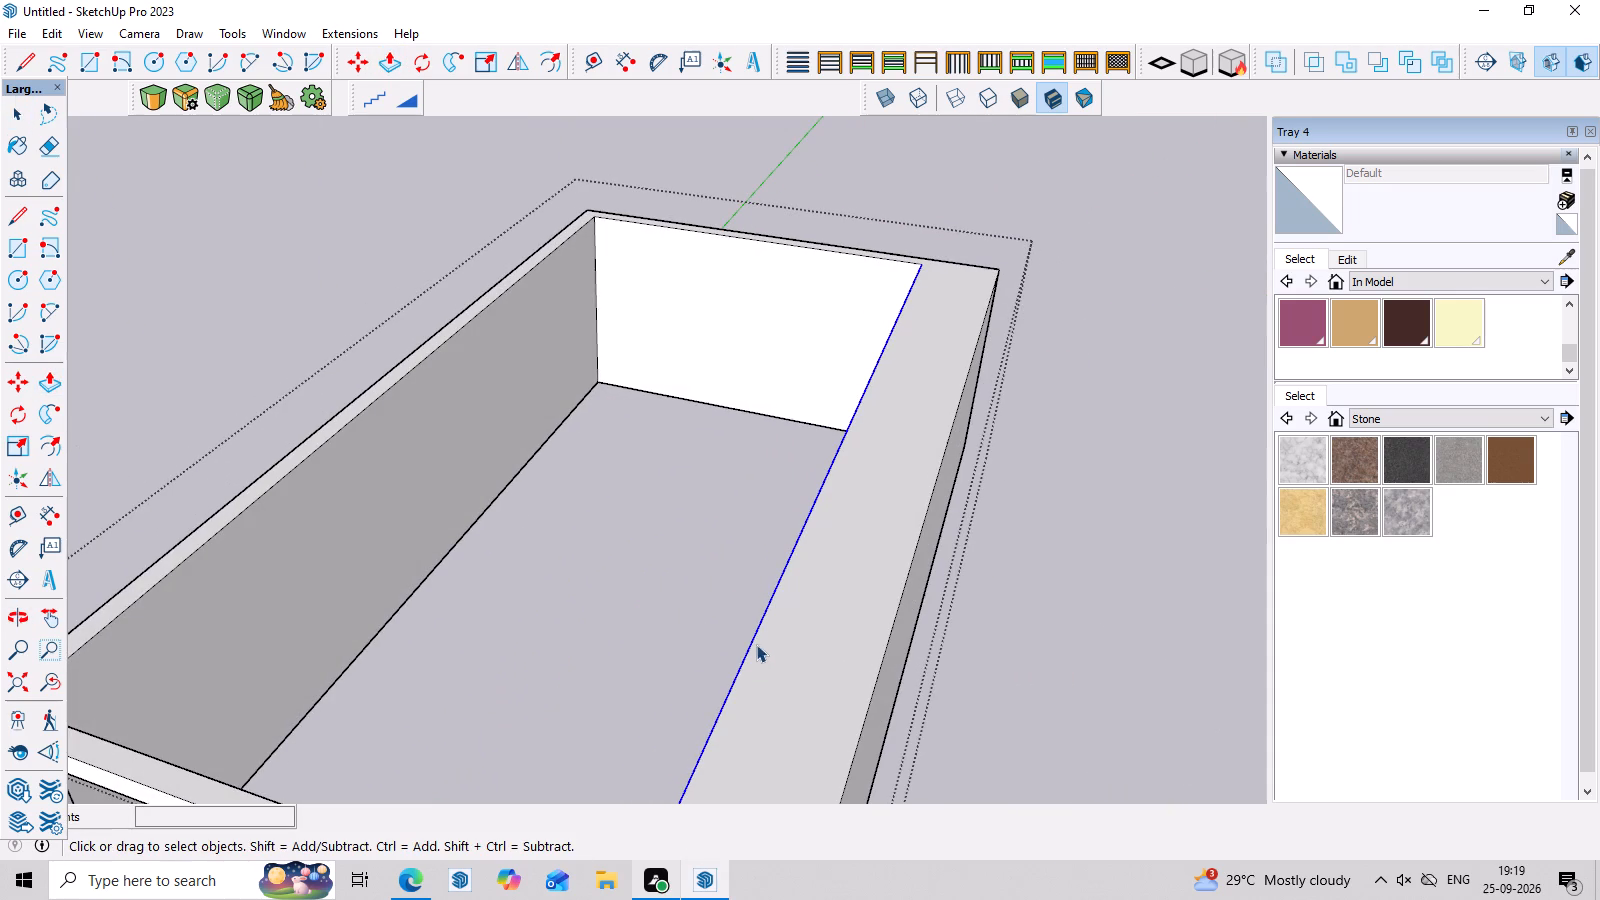
{"action": "left_click", "coordinate": [753, 639]}
{"action": "key", "text": "space"}
{"action": "left_click", "coordinate": [1031, 545]}
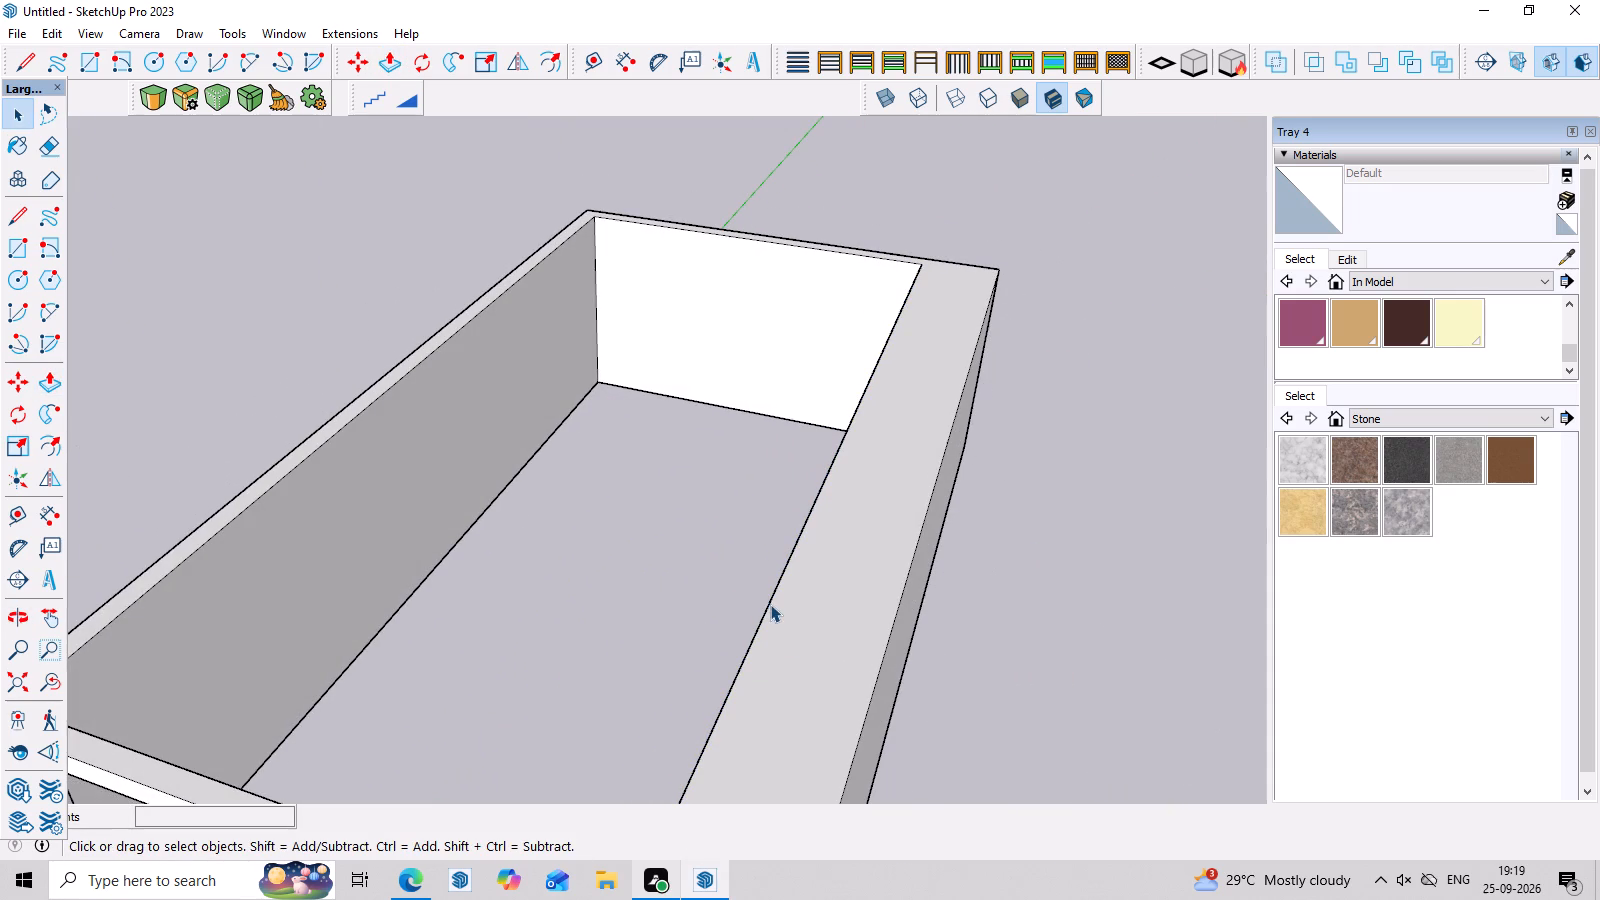
{"action": "key", "text": "t"}
{"action": "left_click", "coordinate": [770, 605]}
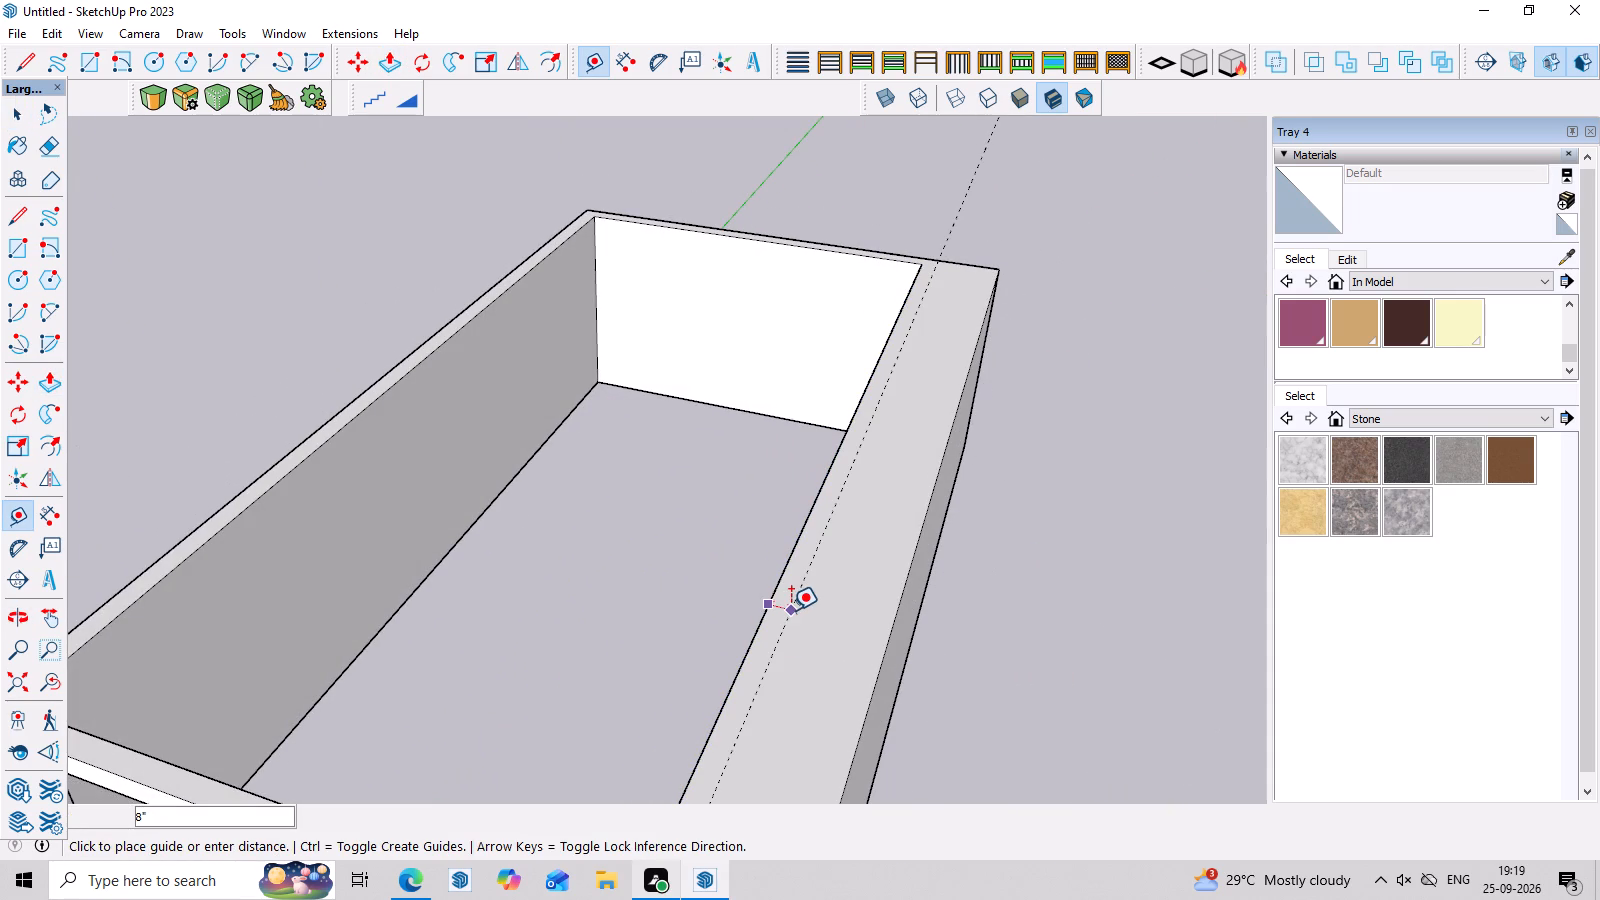
{"action": "key", "text": "9"}
{"action": "key", "text": "Return"}
{"action": "key", "text": "space"}
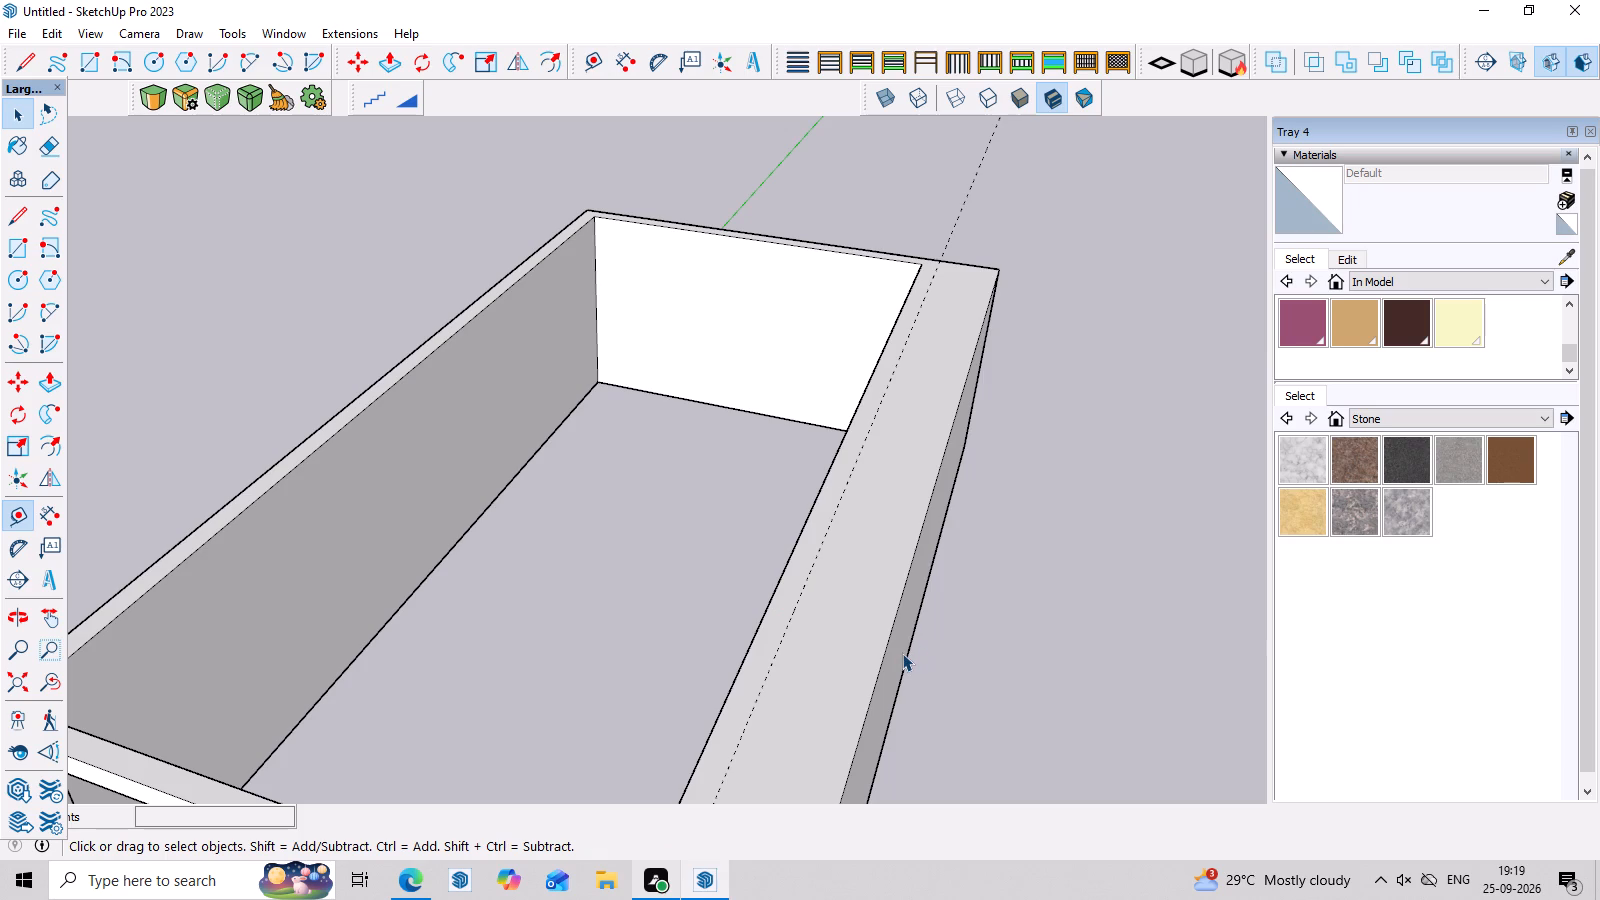
Push the outer face of the doorway-side wall inward about 2' 9" to the guide line.
{"action": "left_click", "coordinate": [902, 653]}
{"action": "triple_click", "coordinate": [902, 653]}
{"action": "double_click", "coordinate": [902, 653]}
{"action": "scroll", "coordinate": [902, 653], "scroll_direction": "up", "scroll_amount": 2}
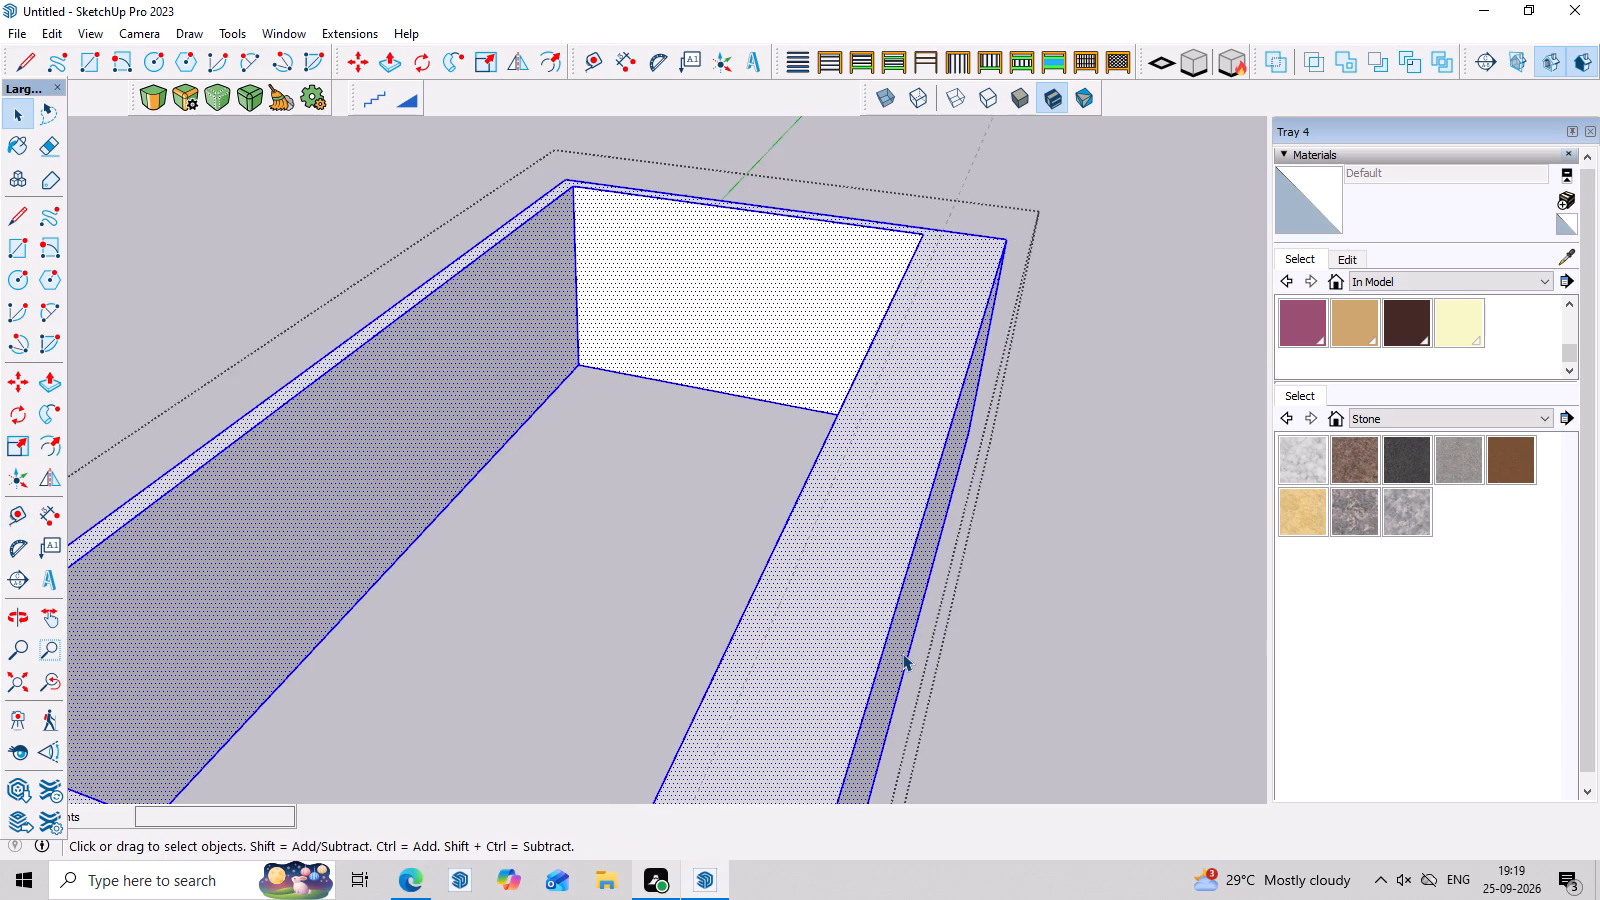
{"action": "left_click", "coordinate": [902, 653]}
{"action": "key", "text": "p"}
{"action": "left_click", "coordinate": [902, 653]}
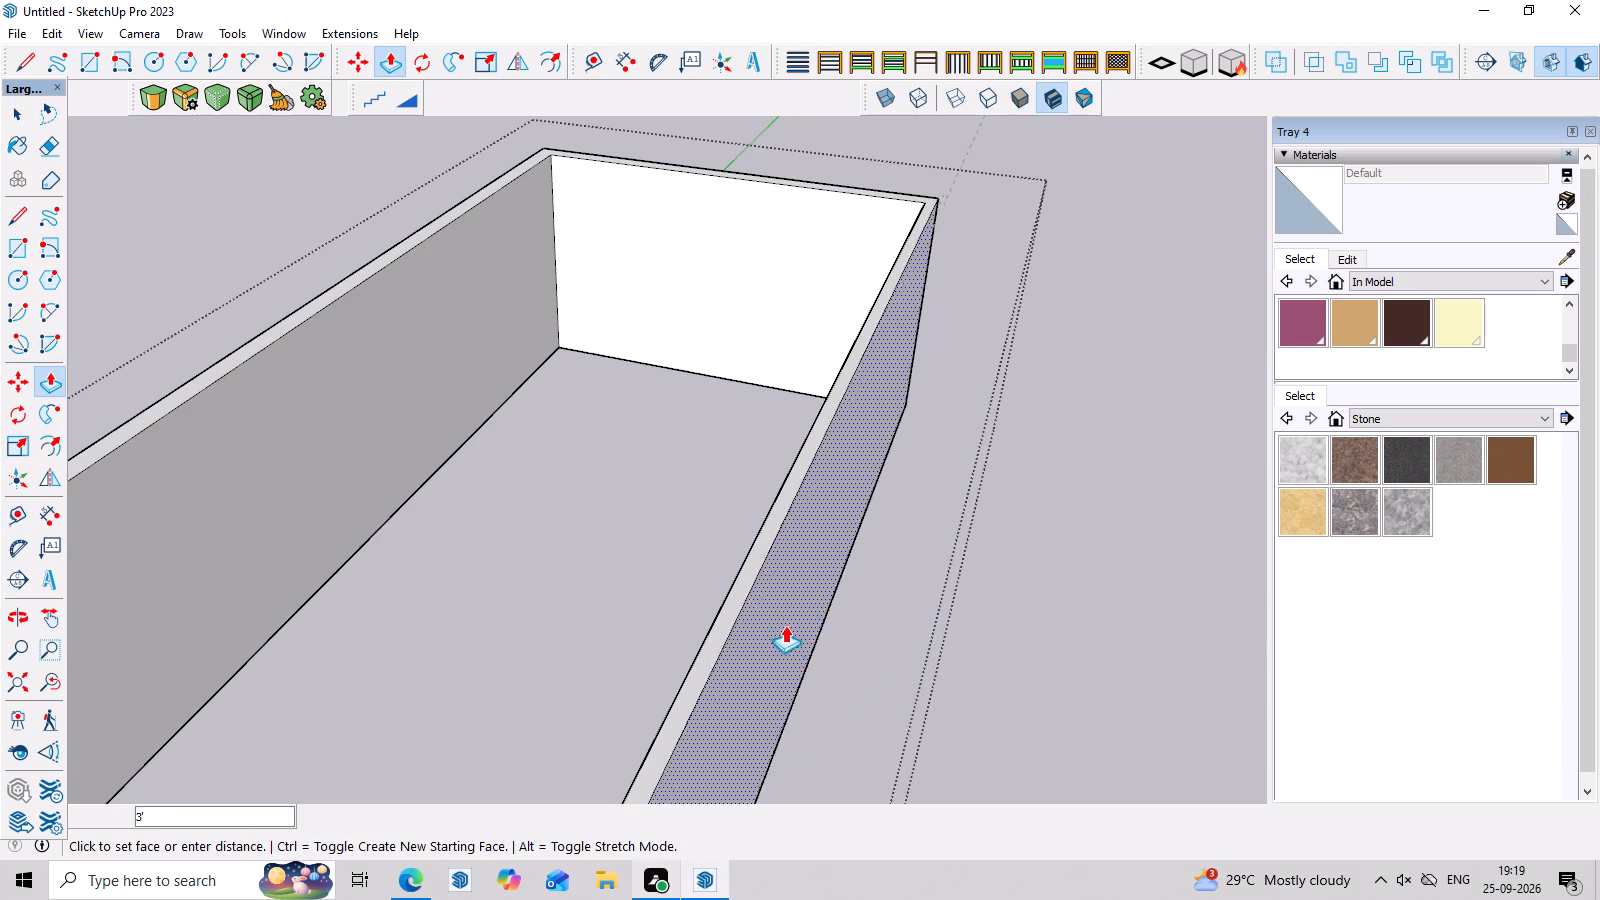
{"action": "left_click", "coordinate": [744, 625]}
{"action": "scroll", "coordinate": [837, 664], "scroll_direction": "down", "scroll_amount": 7}
{"action": "middle_click_drag", "start_coordinate": [955, 654], "coordinate": [1035, 611]}
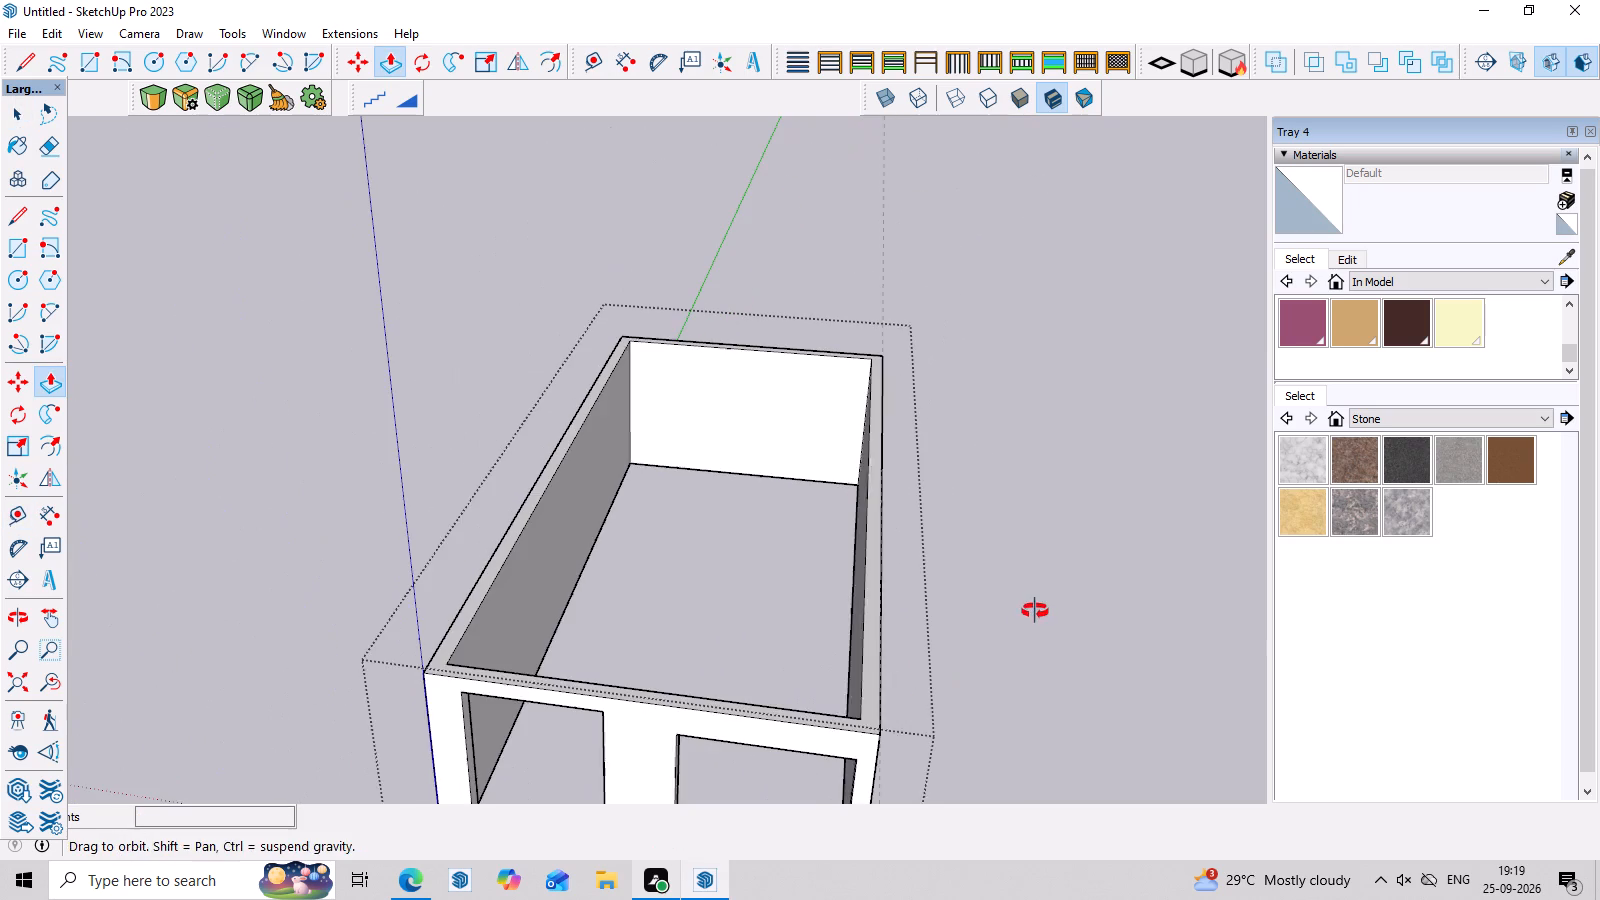
{"action": "middle_click_drag", "start_coordinate": [1035, 611], "coordinate": [1036, 607]}
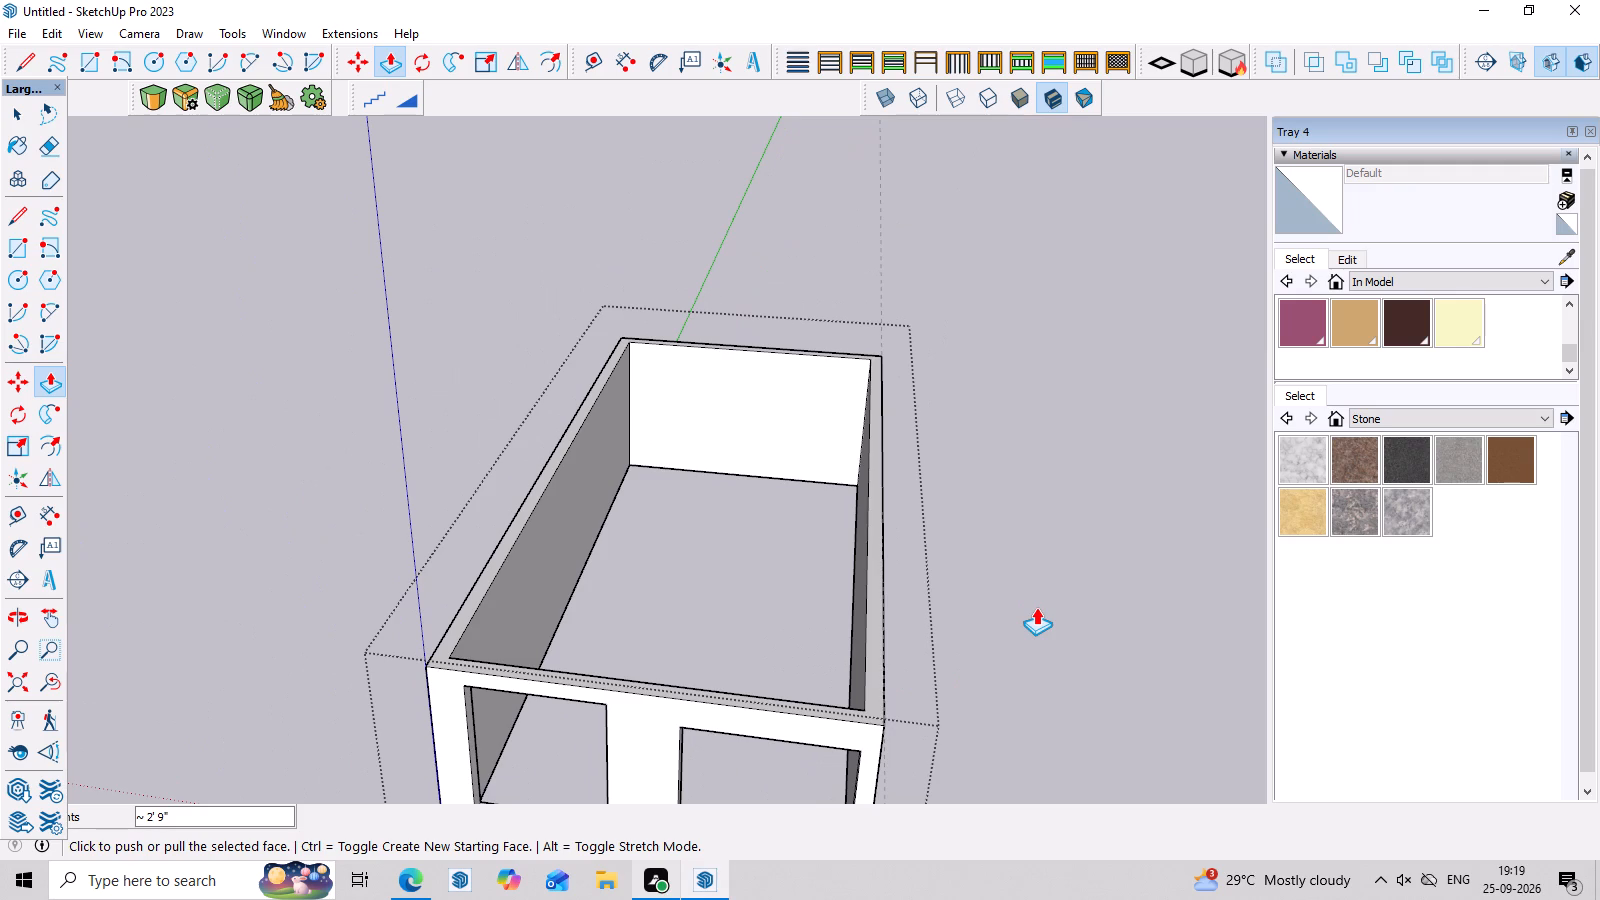
{"action": "middle_click_drag", "start_coordinate": [1037, 601], "coordinate": [1031, 498]}
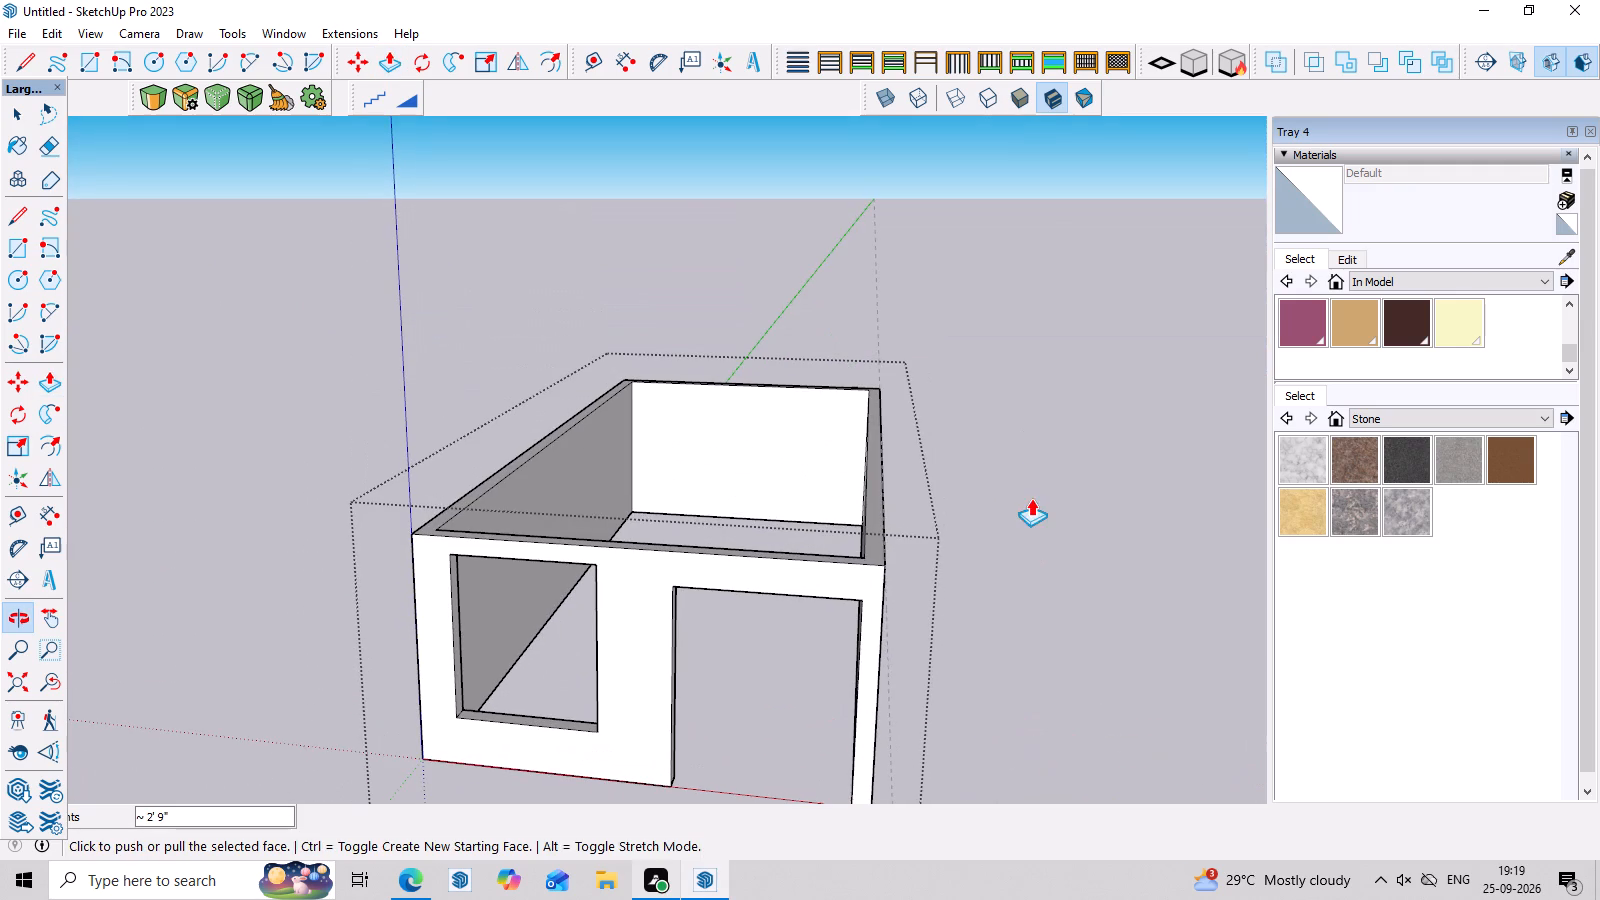
{"action": "key", "text": "space"}
{"action": "left_click", "coordinate": [990, 551]}
Examine the narrowed room's front wall, window and doorway from several angles.
{"action": "scroll", "coordinate": [990, 551], "scroll_direction": "down", "scroll_amount": 3}
{"action": "middle_click_drag", "start_coordinate": [997, 576], "coordinate": [1017, 511]}
{"action": "scroll", "coordinate": [977, 550], "scroll_direction": "up", "scroll_amount": 2}
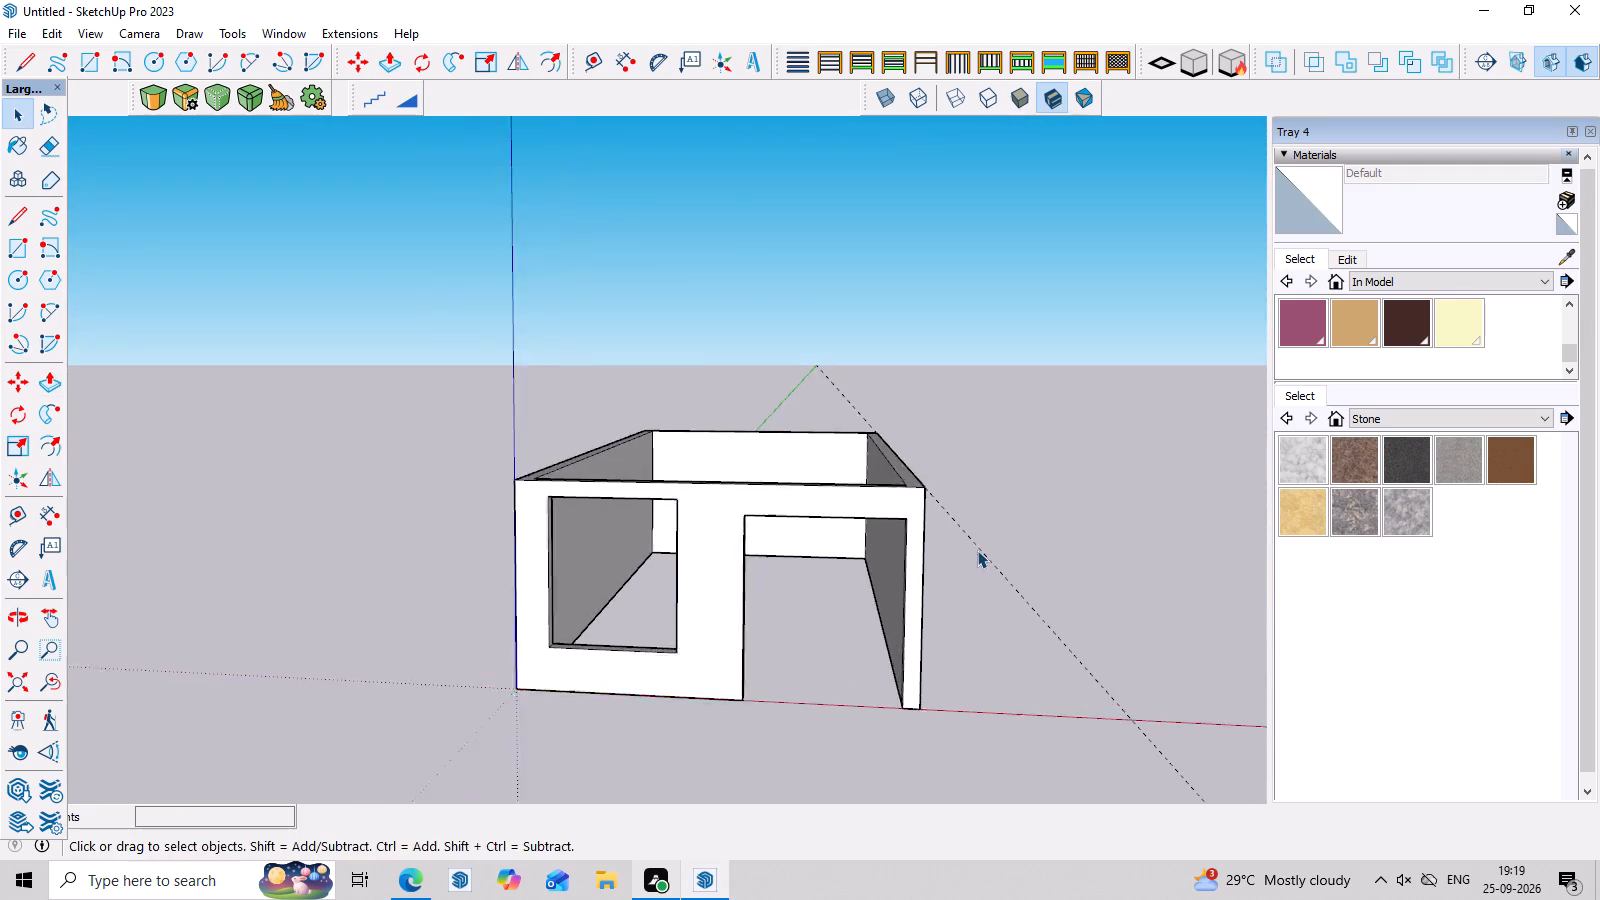
{"action": "scroll", "coordinate": [977, 550], "scroll_direction": "up", "scroll_amount": 1}
{"action": "middle_click_drag", "start_coordinate": [977, 550], "coordinate": [1032, 487]}
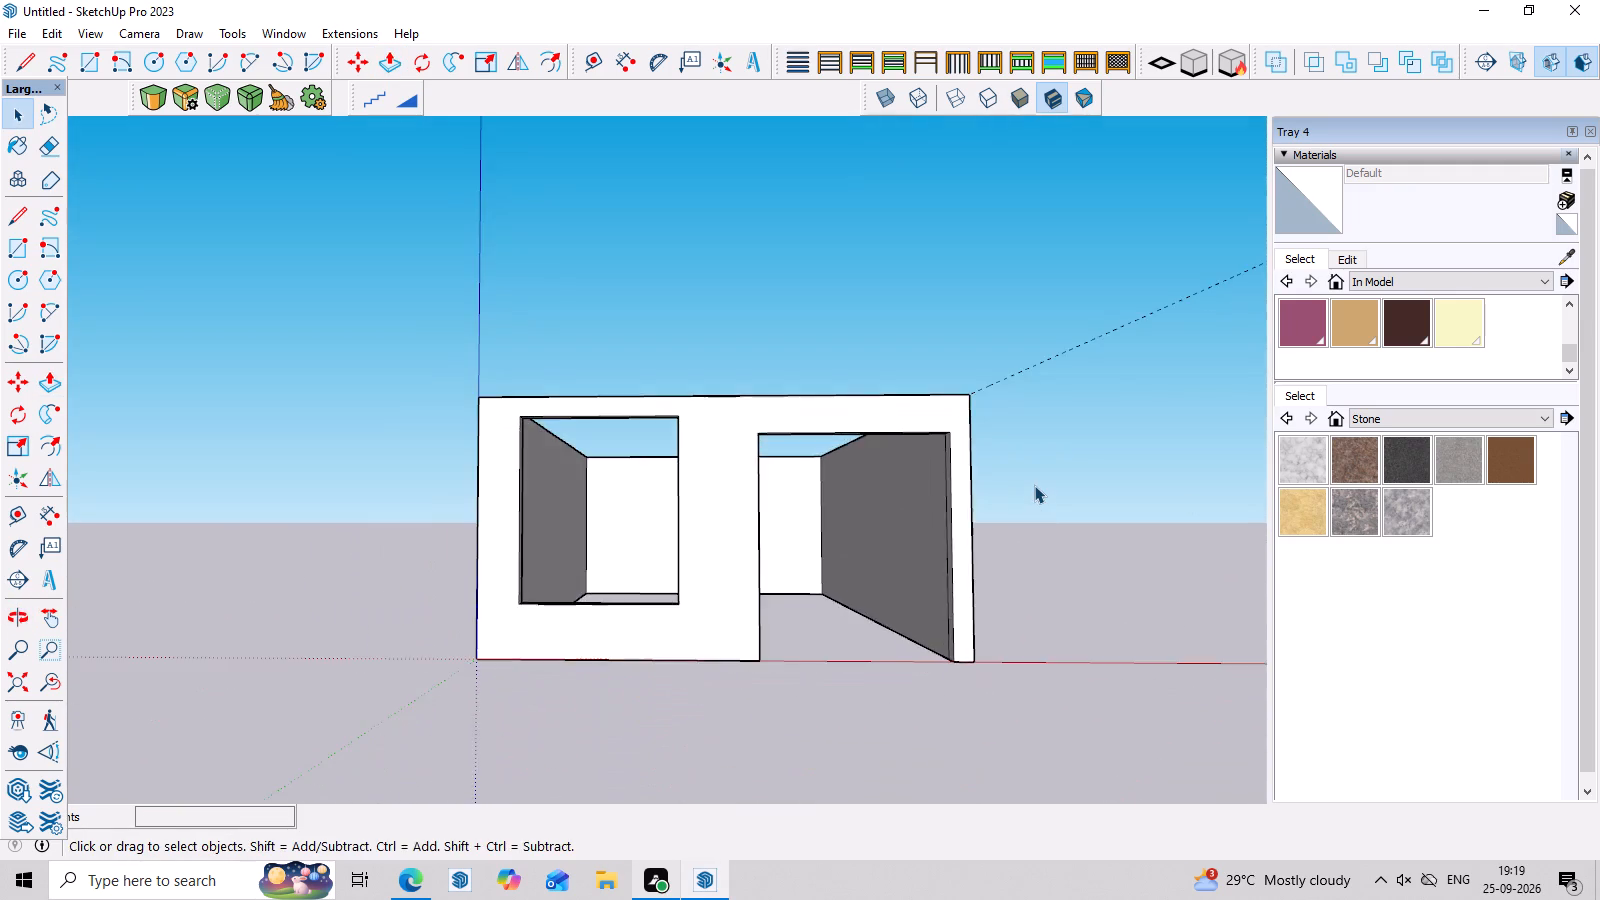
{"action": "scroll", "coordinate": [1034, 485], "scroll_direction": "down", "scroll_amount": 3}
{"action": "middle_click_drag", "start_coordinate": [1034, 485], "coordinate": [1016, 571]}
{"action": "scroll", "coordinate": [990, 614], "scroll_direction": "up", "scroll_amount": 1}
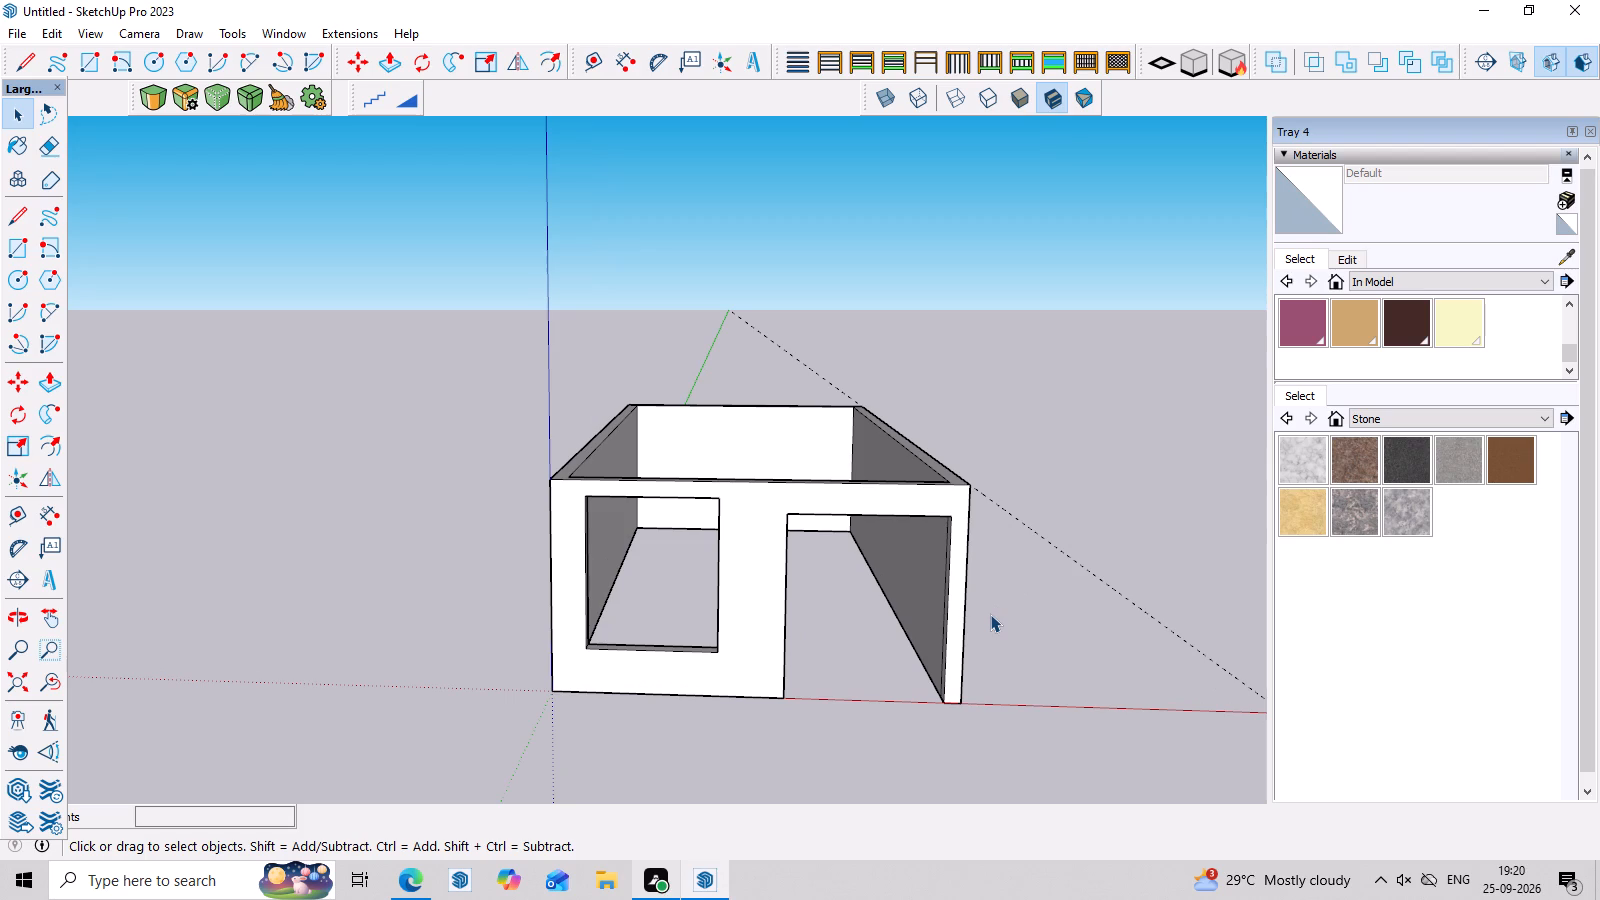
{"action": "middle_click_drag", "start_coordinate": [990, 614], "coordinate": [991, 570]}
{"action": "scroll", "coordinate": [770, 605], "scroll_direction": "up", "scroll_amount": 6}
{"action": "middle_click_drag", "start_coordinate": [767, 621], "coordinate": [768, 654]}
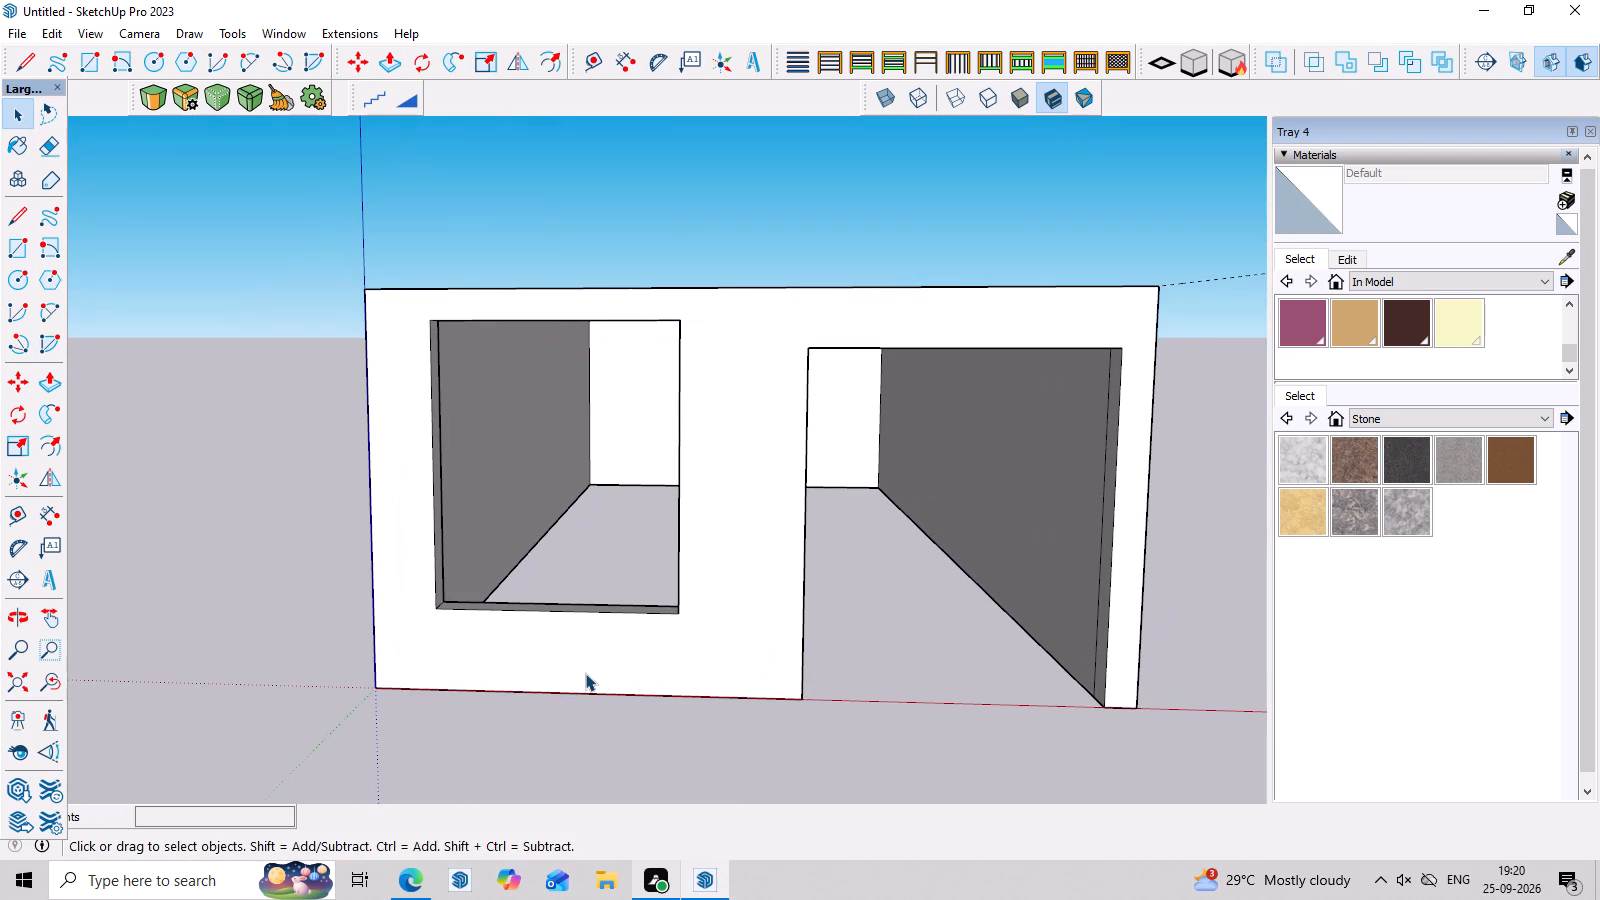
{"action": "middle_click_drag", "start_coordinate": [596, 632], "coordinate": [612, 573]}
{"action": "scroll", "coordinate": [573, 592], "scroll_direction": "up", "scroll_amount": 1}
{"action": "middle_click_drag", "start_coordinate": [579, 612], "coordinate": [593, 713]}
{"action": "scroll", "coordinate": [590, 719], "scroll_direction": "up", "scroll_amount": 2}
{"action": "scroll", "coordinate": [591, 660], "scroll_direction": "down", "scroll_amount": 7}
{"action": "scroll", "coordinate": [600, 739], "scroll_direction": "up", "scroll_amount": 2}
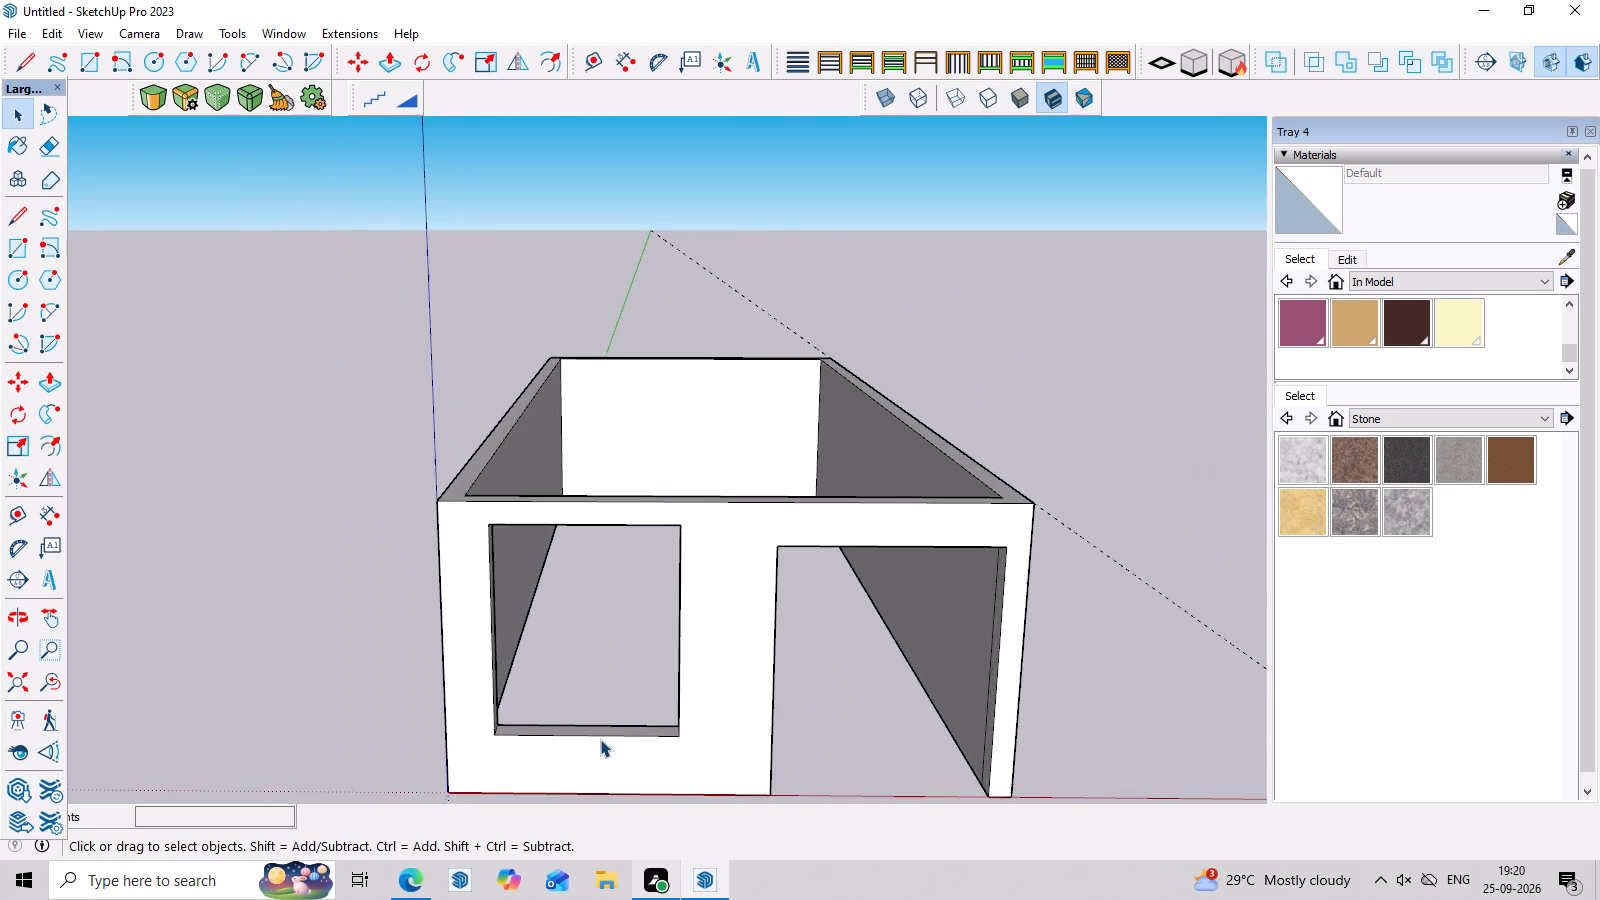
Raise the window sill by pulling its top face up 9".
{"action": "scroll", "coordinate": [600, 737], "scroll_direction": "up", "scroll_amount": 3}
{"action": "left_click", "coordinate": [603, 728]}
{"action": "scroll", "coordinate": [603, 728], "scroll_direction": "up", "scroll_amount": 3}
{"action": "double_click", "coordinate": [603, 728]}
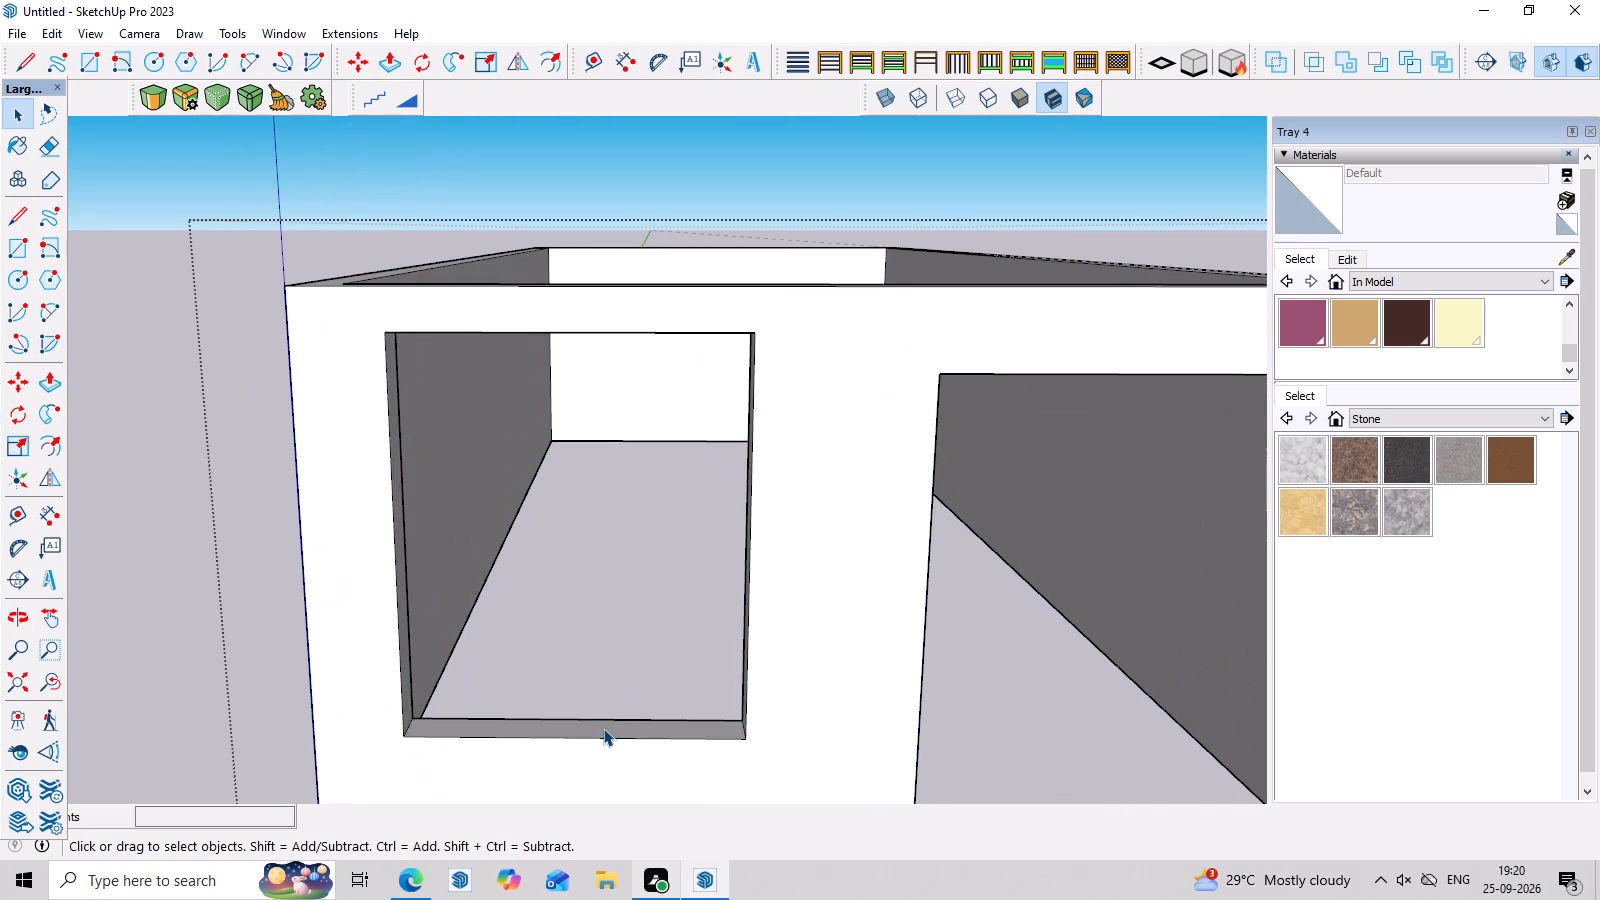
{"action": "left_click", "coordinate": [603, 728]}
{"action": "left_click", "coordinate": [603, 728]}
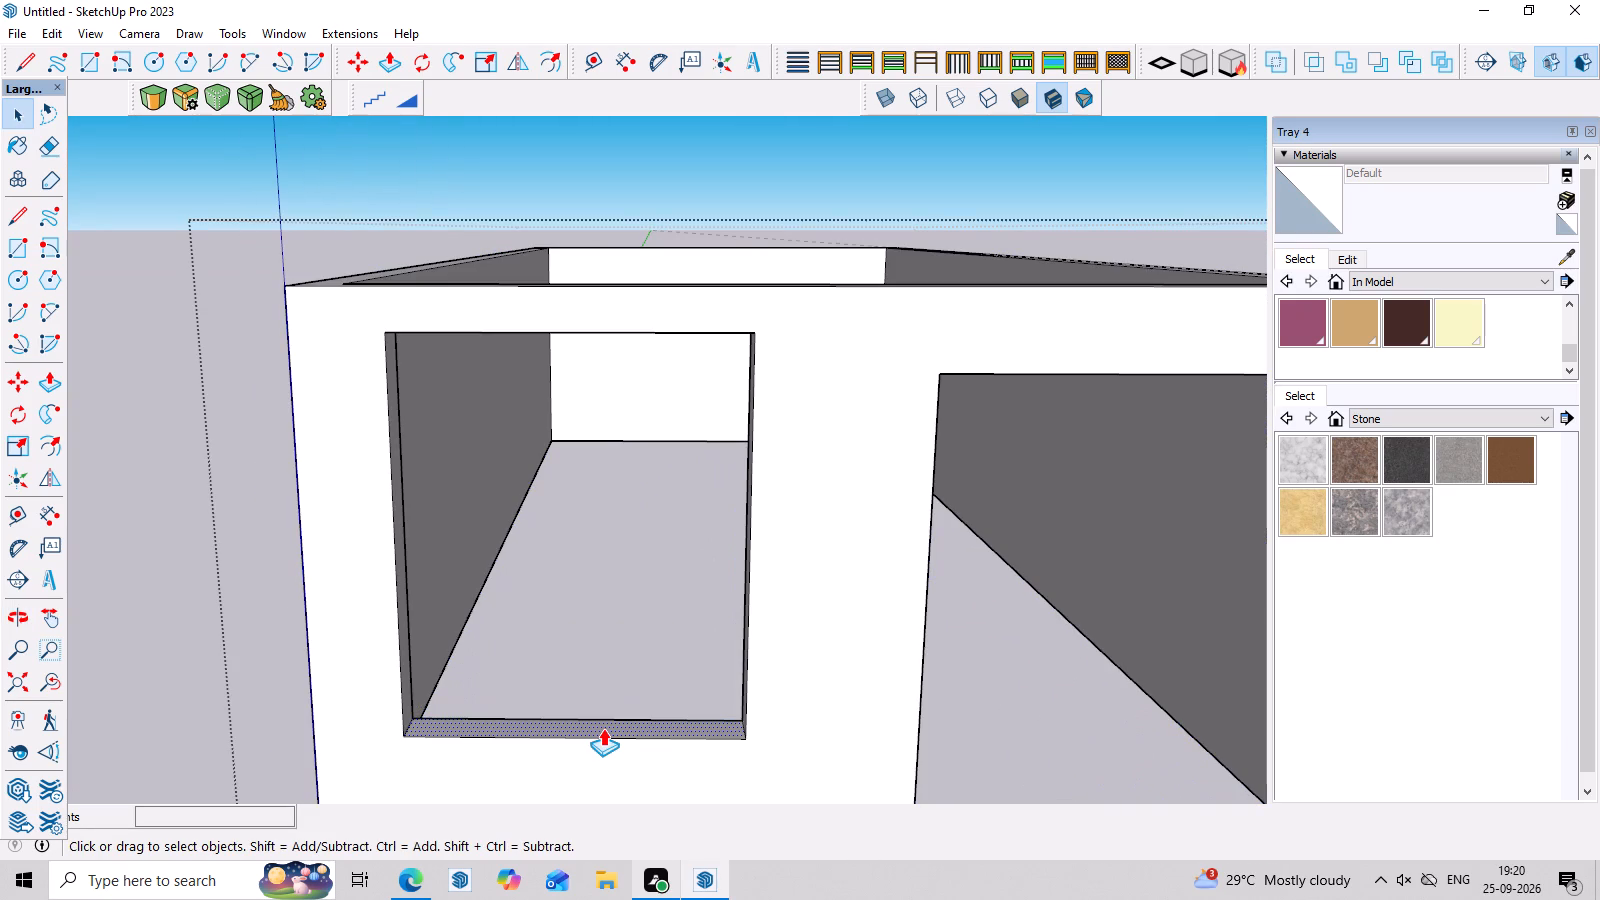
{"action": "key", "text": "p"}
{"action": "left_click", "coordinate": [603, 728]}
{"action": "left_click", "coordinate": [612, 689]}
{"action": "scroll", "coordinate": [609, 688], "scroll_direction": "down", "scroll_amount": 5}
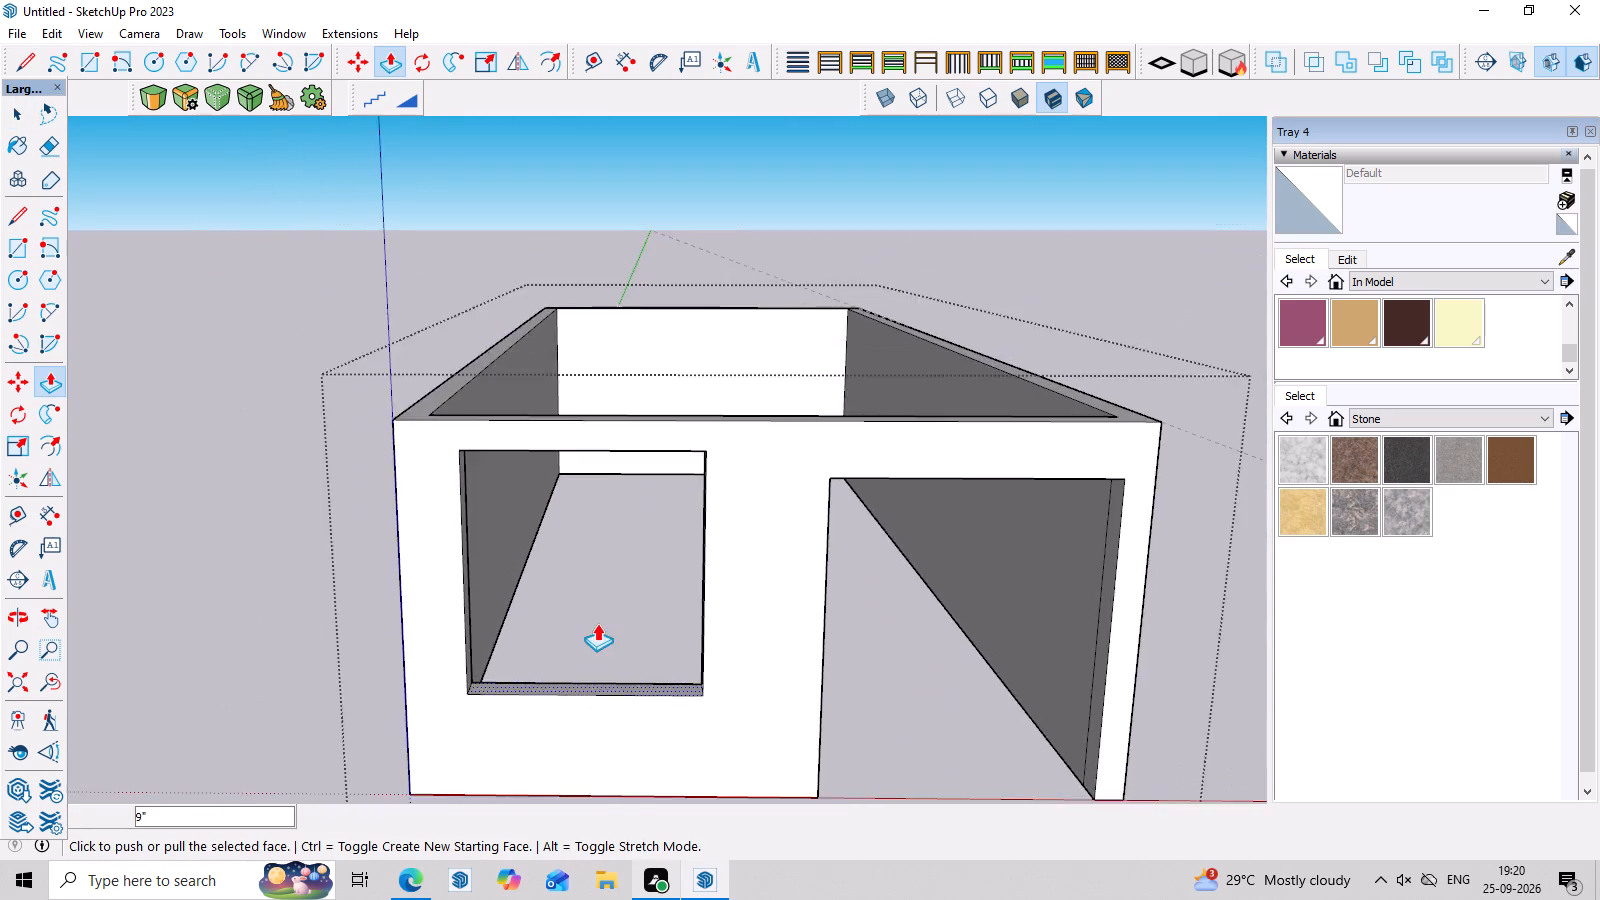
{"action": "scroll", "coordinate": [597, 623], "scroll_direction": "down", "scroll_amount": 2}
{"action": "key", "text": "space"}
{"action": "left_click", "coordinate": [319, 542]}
Draw a rectangle over the wall tops between opposite outer corners of the room, about 39' 5" by 18' 8".
{"action": "middle_click_drag", "start_coordinate": [783, 715], "coordinate": [794, 646]}
{"action": "middle_click_drag", "start_coordinate": [794, 646], "coordinate": [795, 674]}
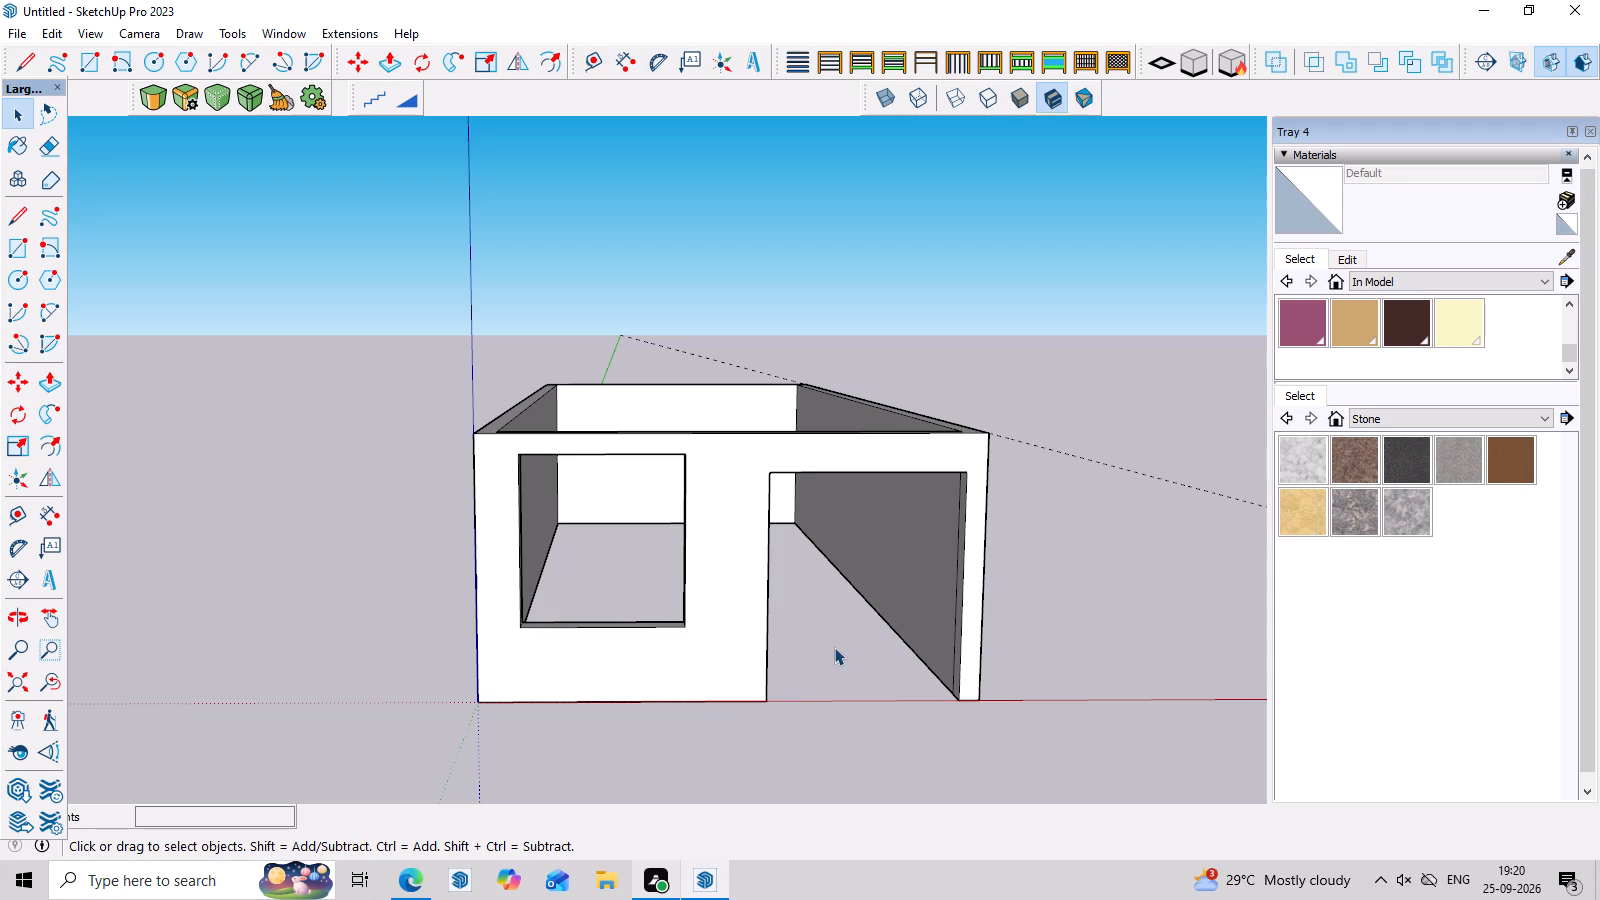
{"action": "scroll", "coordinate": [828, 649], "scroll_direction": "down", "scroll_amount": 2}
{"action": "middle_click_drag", "start_coordinate": [833, 450], "coordinate": [804, 689]}
{"action": "key", "text": "Escape"}
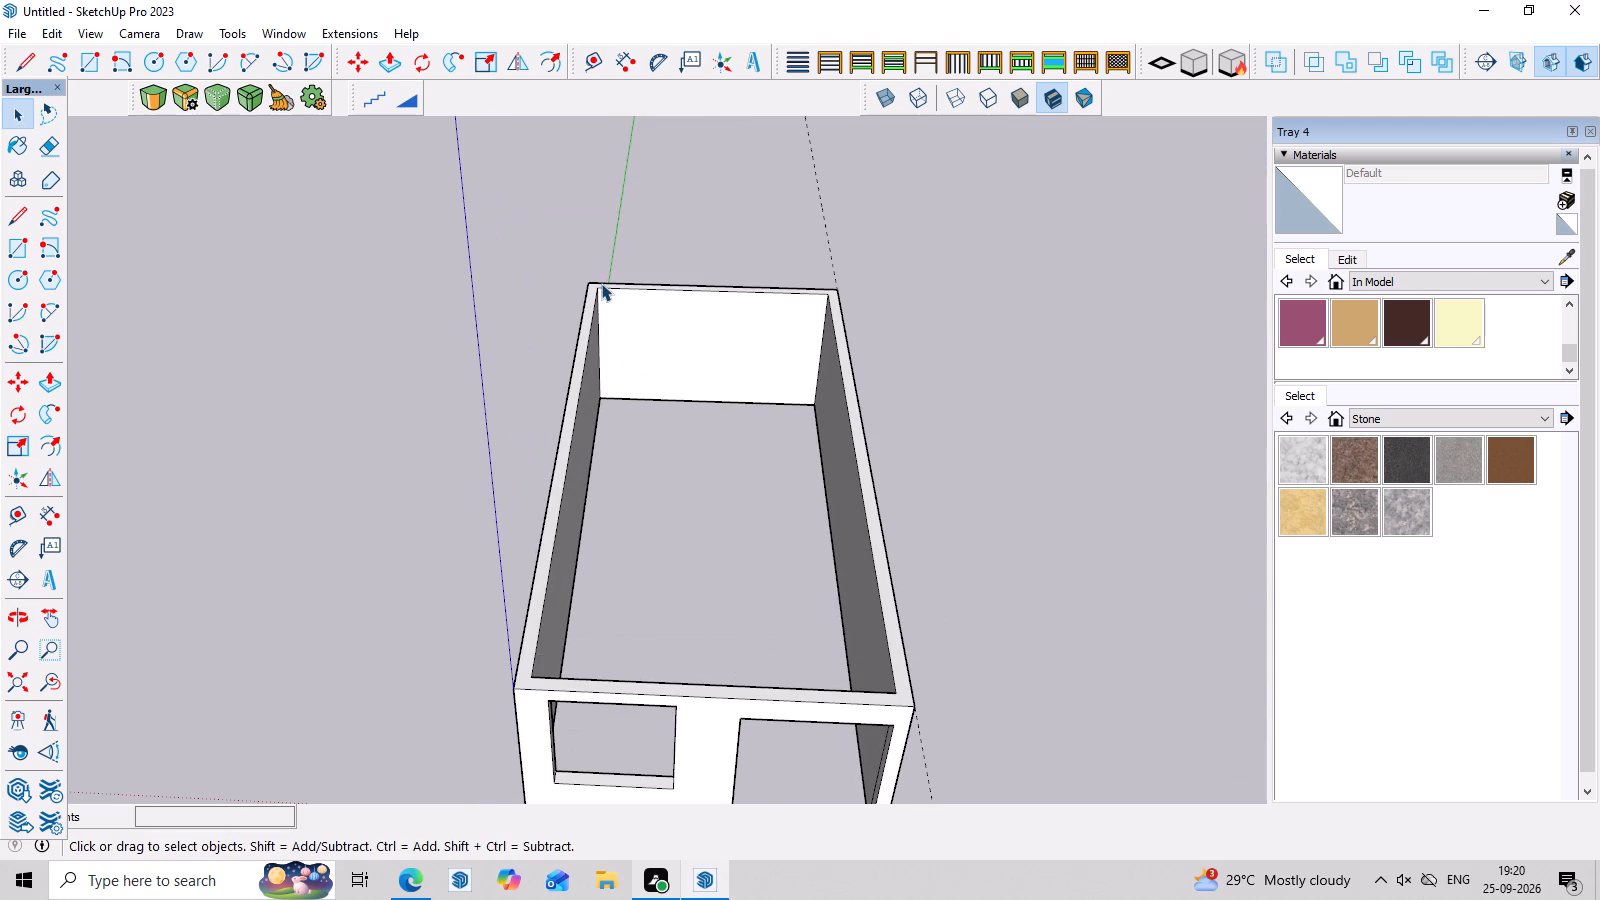
{"action": "key", "text": "r"}
{"action": "left_click", "coordinate": [588, 282]}
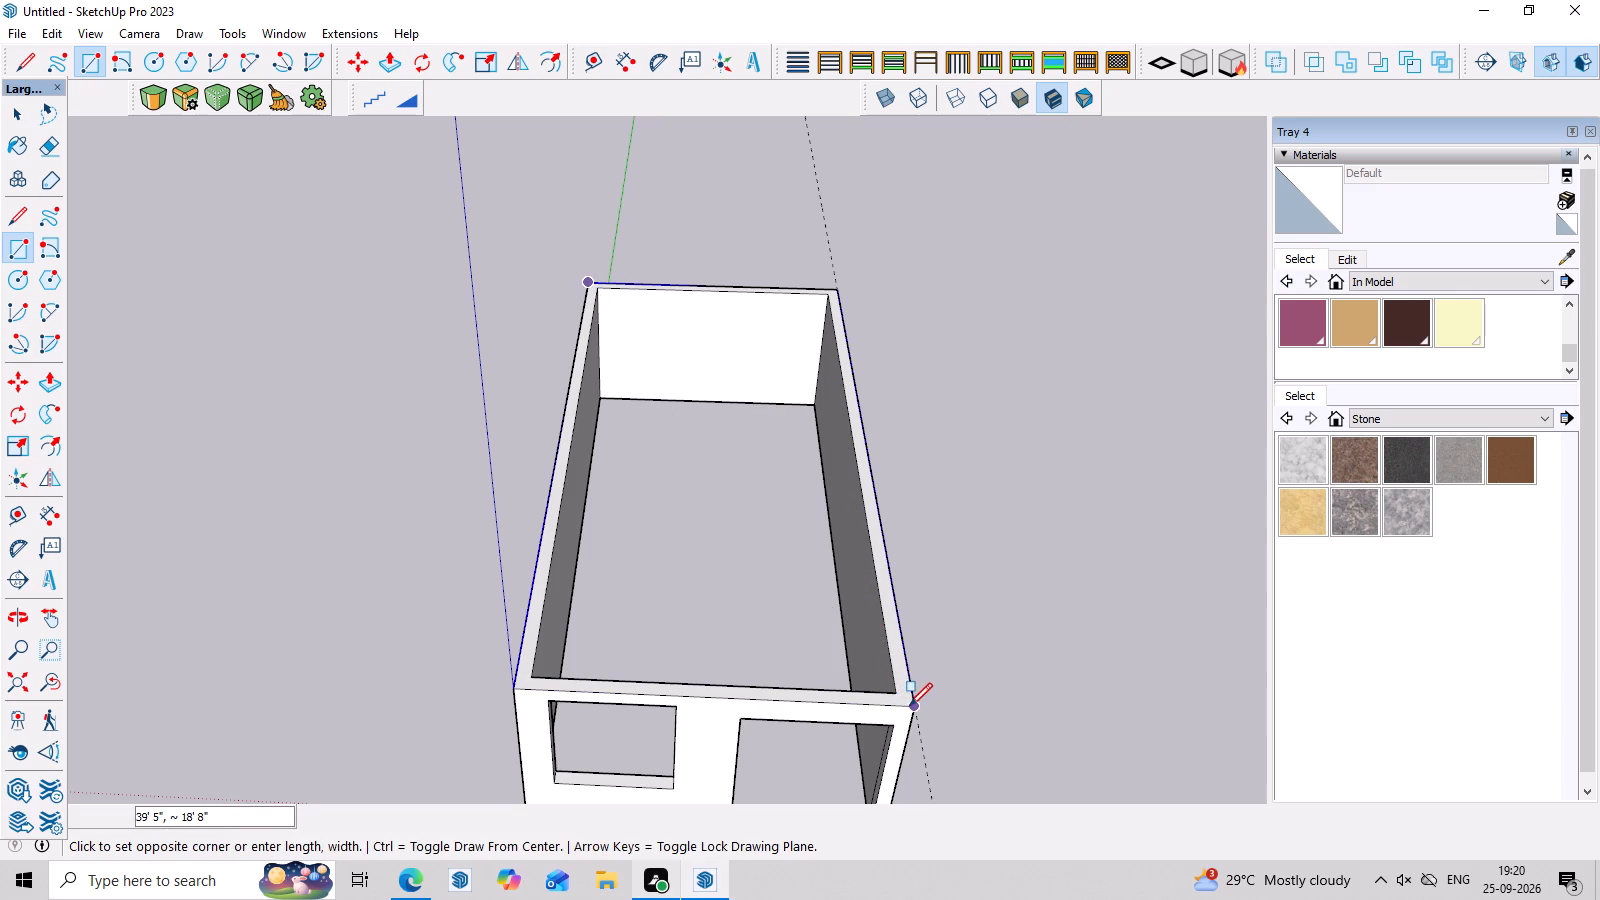
{"action": "left_click", "coordinate": [911, 709]}
Extrude the rectangle upward 4" as a roof slab.
{"action": "key", "text": "space"}
{"action": "left_click", "coordinate": [858, 630]}
{"action": "key", "text": "p"}
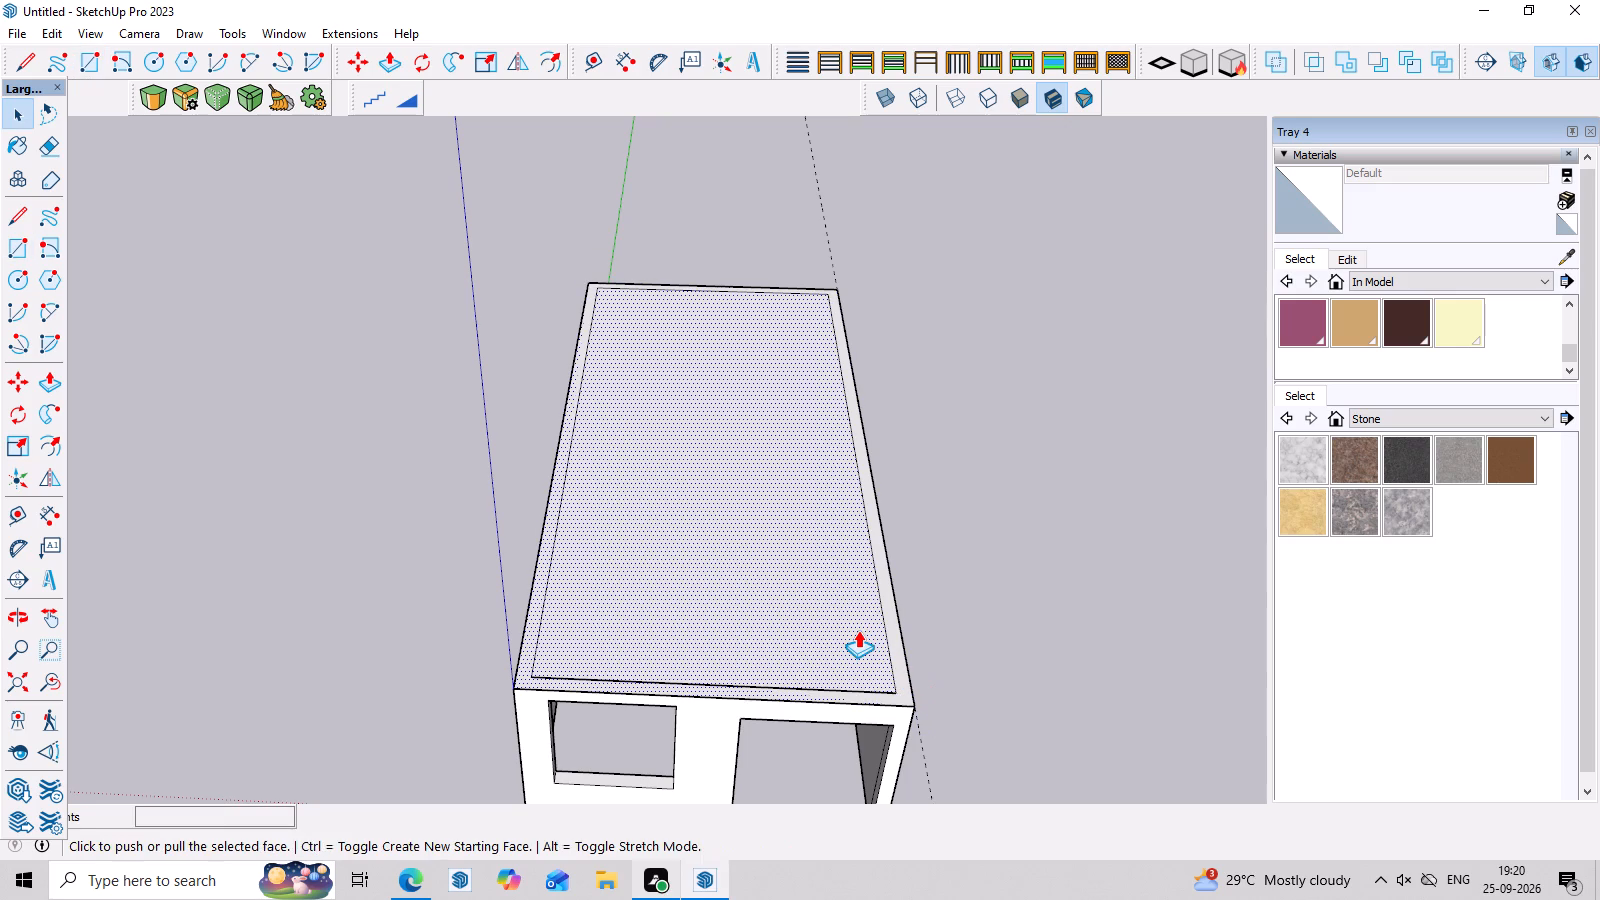
{"action": "left_click", "coordinate": [858, 630]}
{"action": "key", "text": "4"}
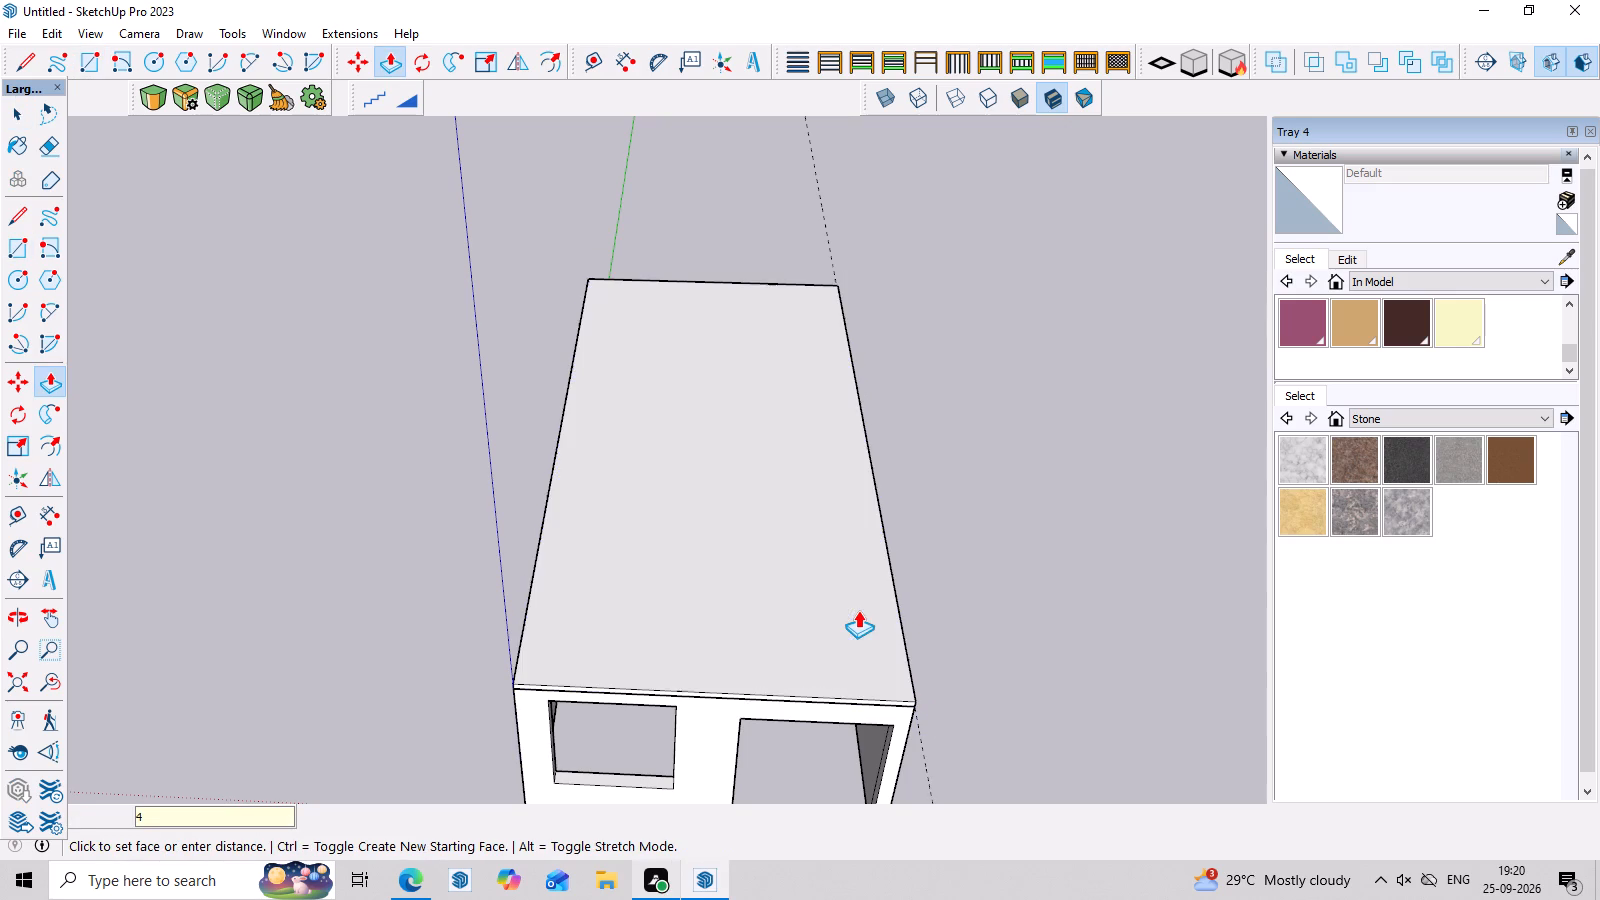
{"action": "key", "text": "Return"}
Make the whole roof slab a group.
{"action": "middle_click_drag", "start_coordinate": [858, 610], "coordinate": [855, 501]}
{"action": "key", "text": "space"}
{"action": "triple_click", "coordinate": [811, 538]}
{"action": "right_click", "coordinate": [811, 538]}
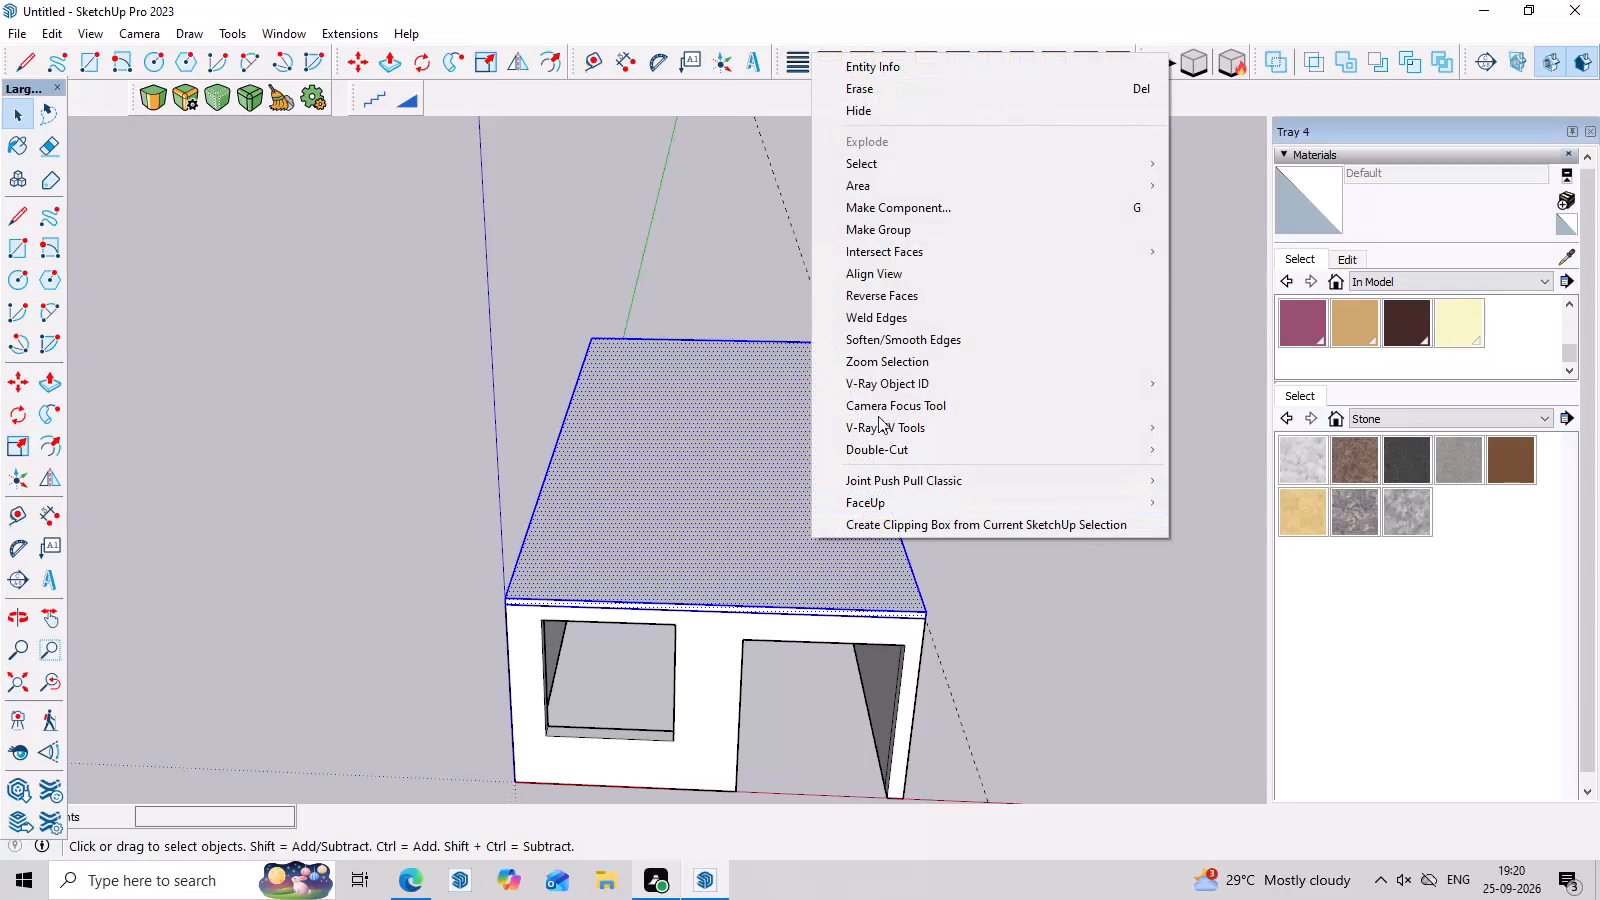
{"action": "left_click", "coordinate": [930, 238]}
{"action": "middle_click_drag", "start_coordinate": [875, 553], "coordinate": [880, 472]}
{"action": "scroll", "coordinate": [783, 506], "scroll_direction": "up", "scroll_amount": 2}
{"action": "key", "text": "space"}
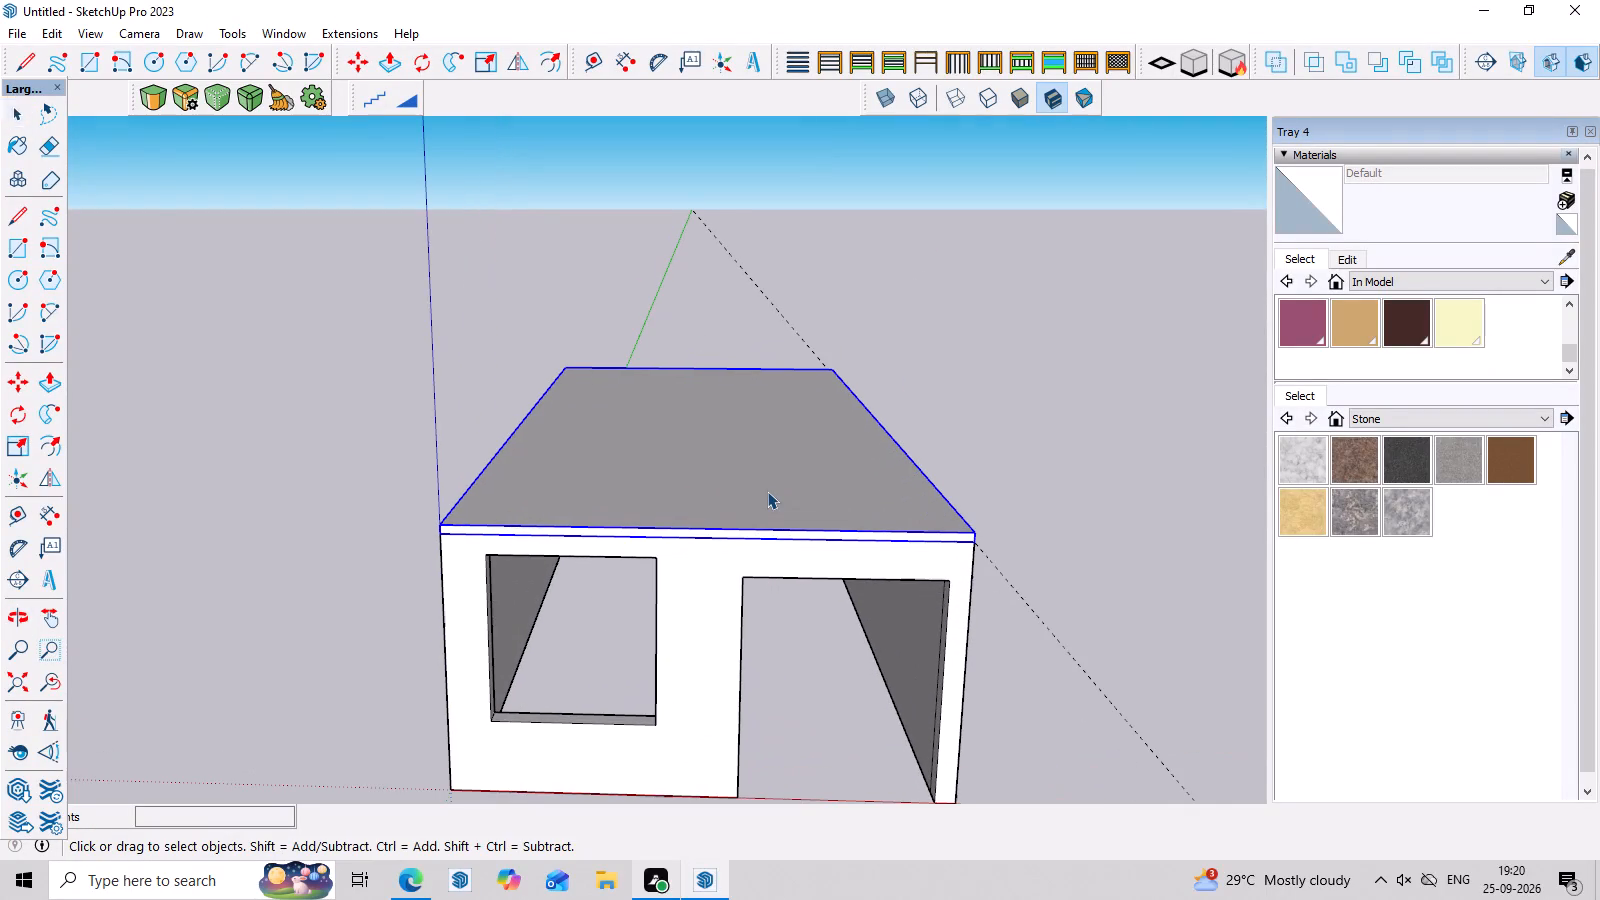
{"action": "left_click", "coordinate": [766, 490]}
{"action": "left_click", "coordinate": [766, 490]}
{"action": "key", "text": "space"}
{"action": "left_click", "coordinate": [1053, 394]}
Copy the ground-floor wall group straight up so it sits on top of the roof slab as an upper storey.
{"action": "left_click", "coordinate": [768, 446]}
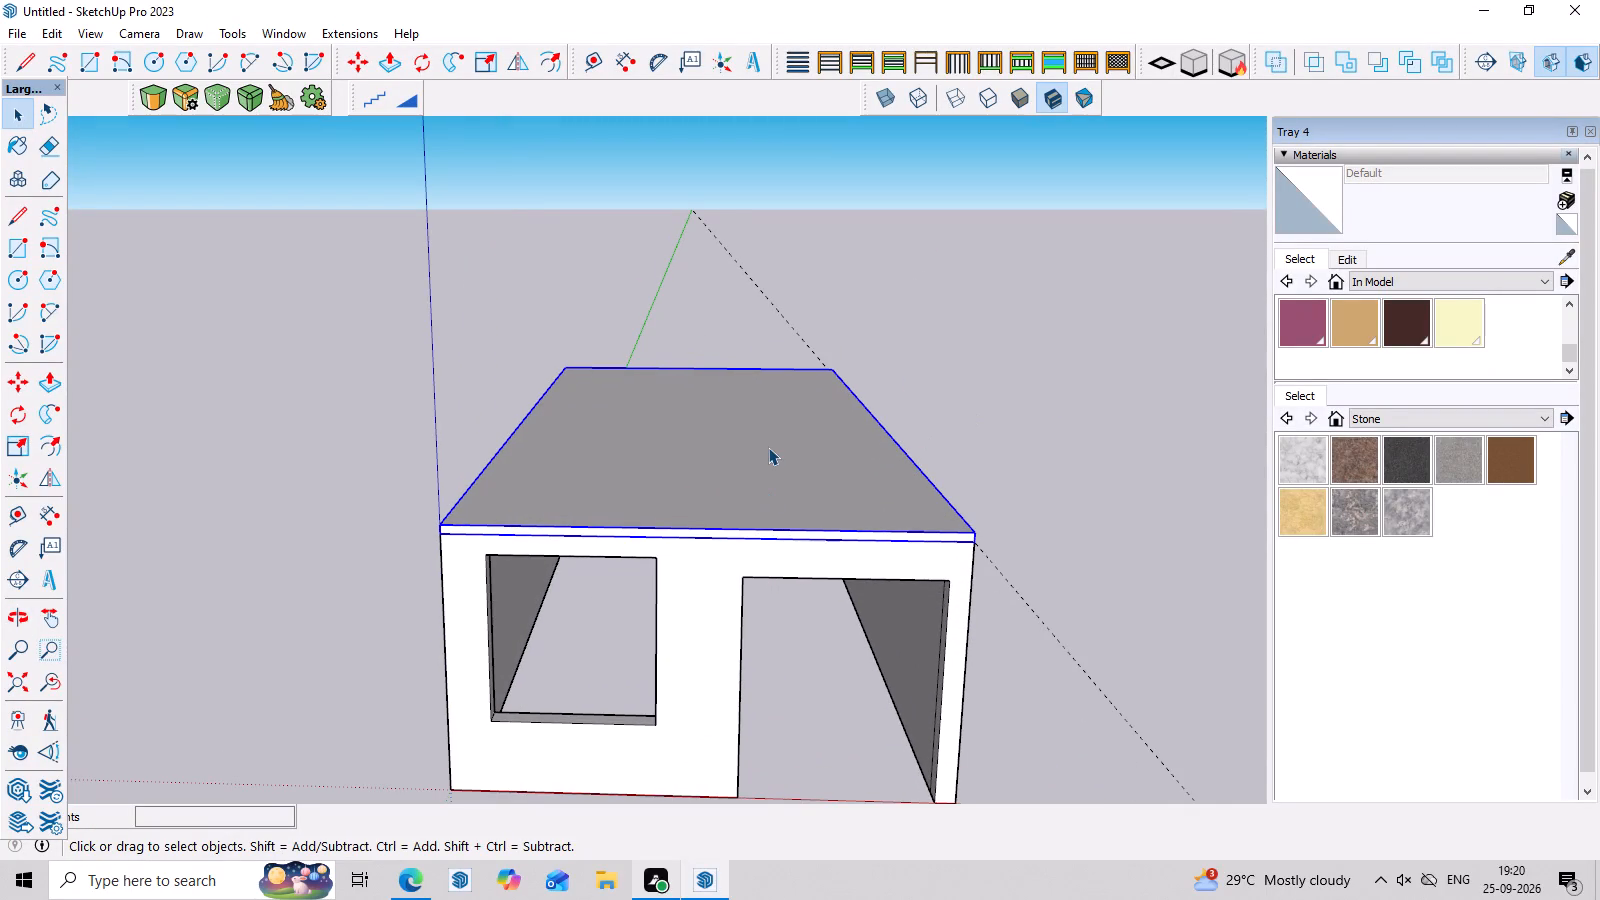
{"action": "middle_click_drag", "start_coordinate": [783, 513], "coordinate": [787, 548]}
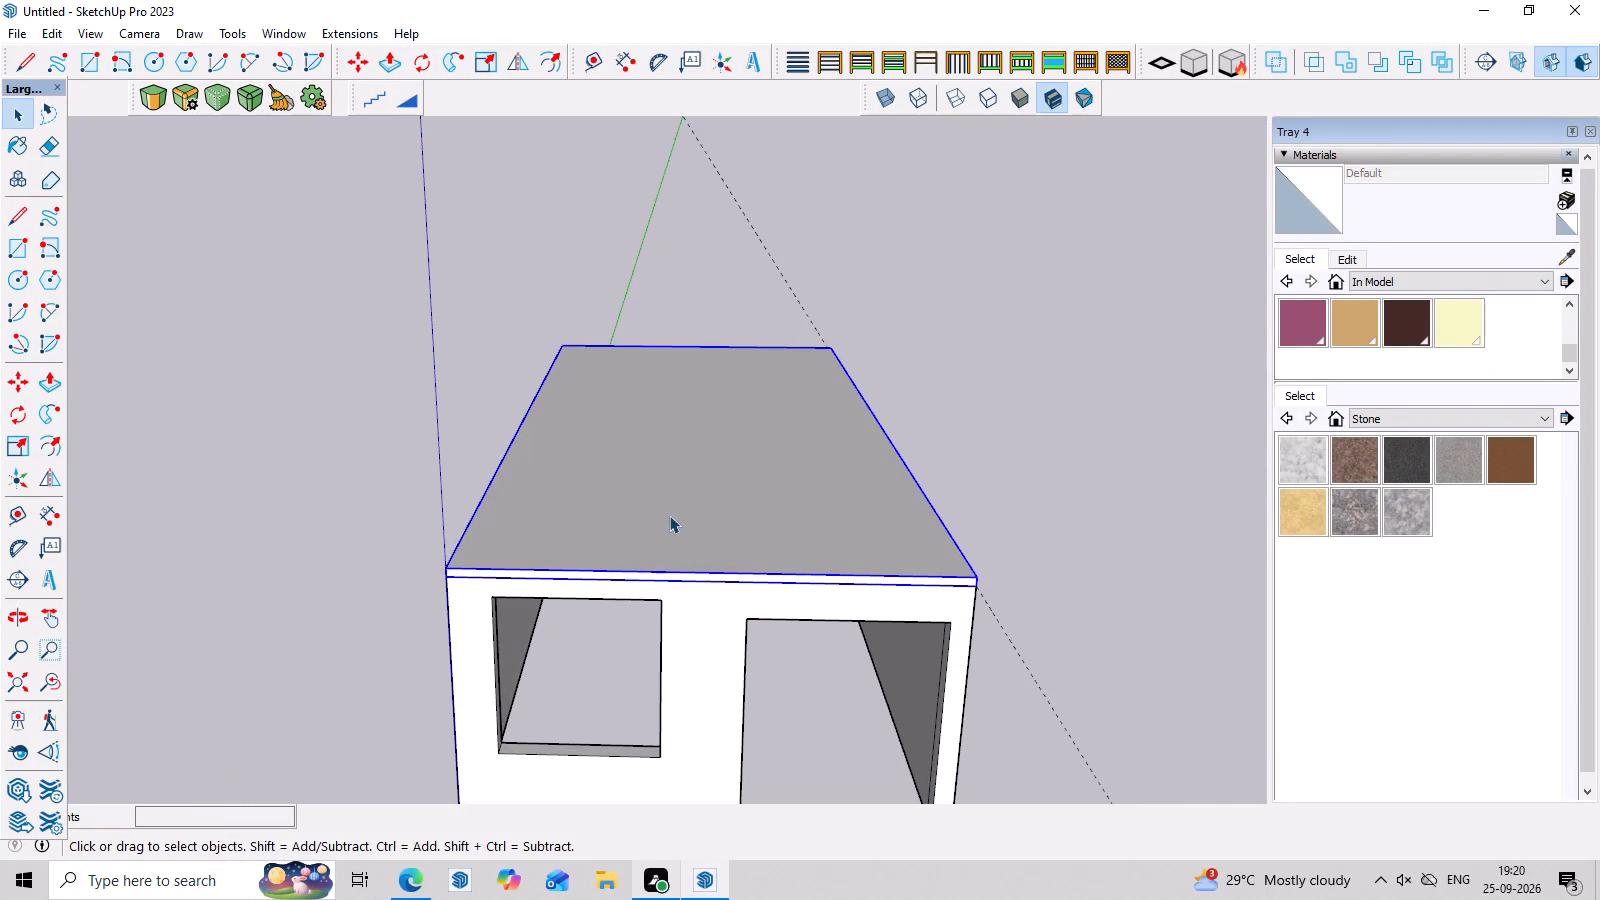
{"action": "key", "text": "space"}
{"action": "left_click", "coordinate": [956, 684]}
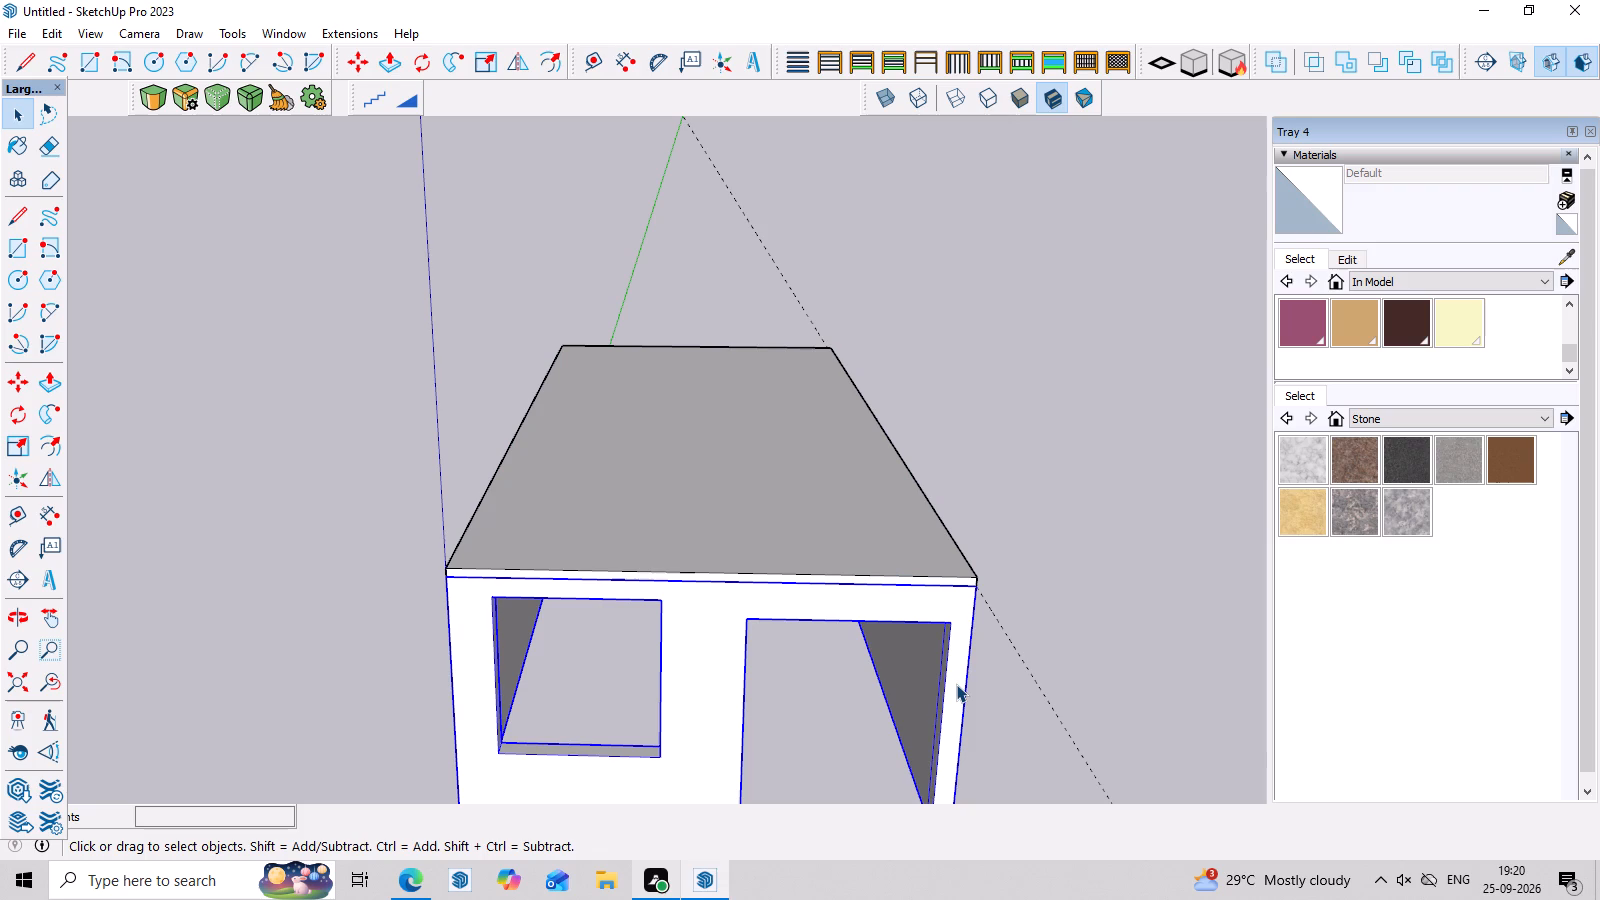
{"action": "key", "text": "m"}
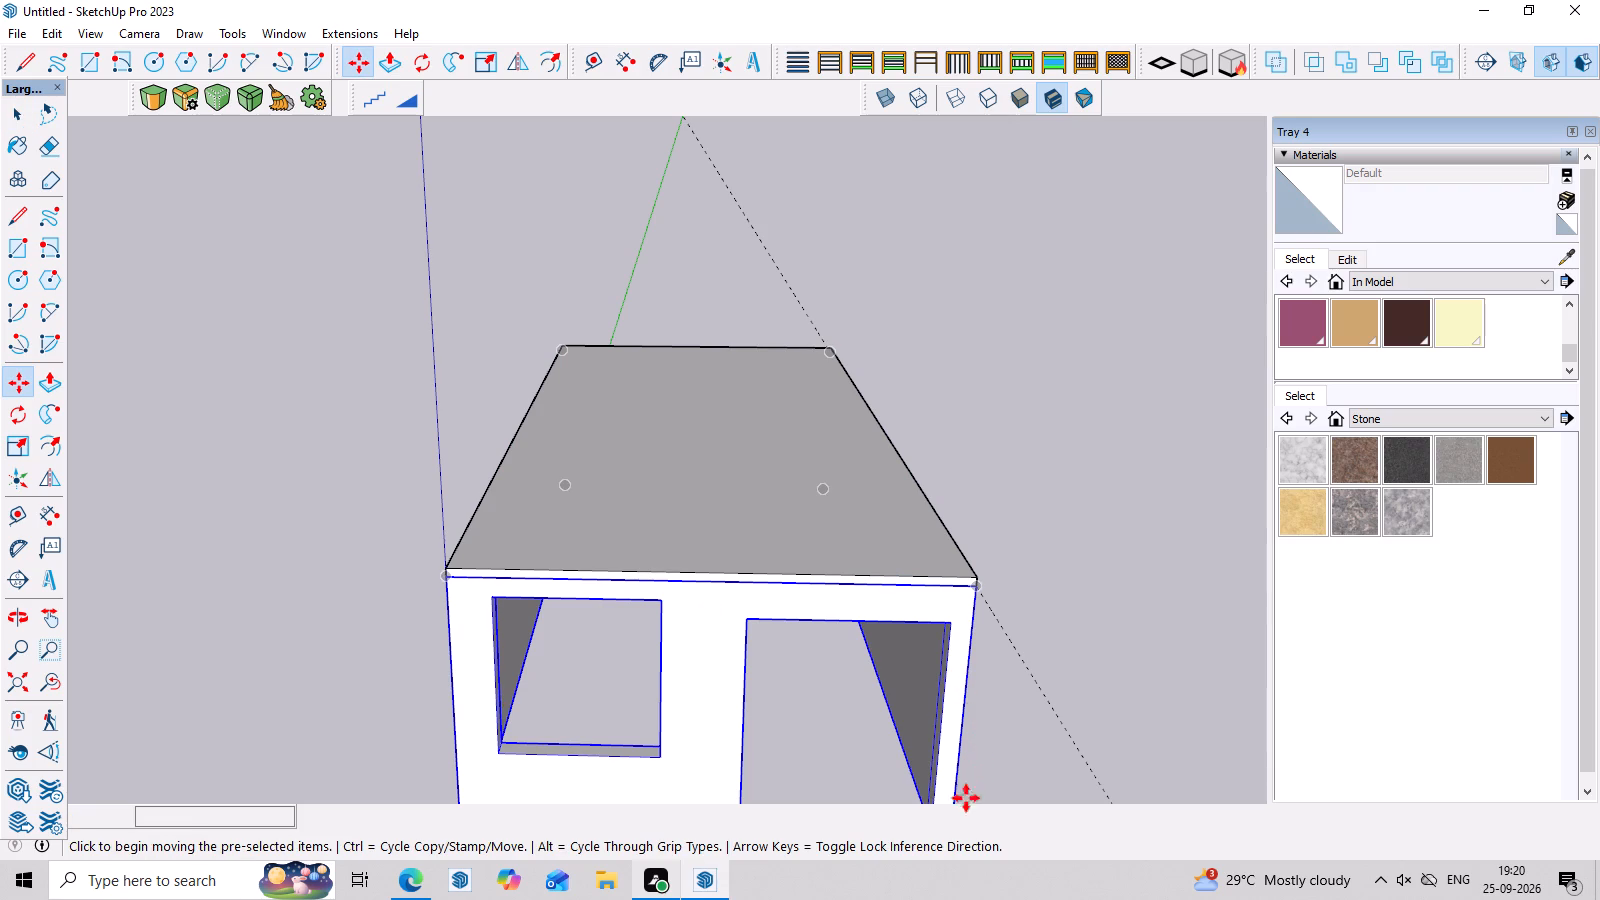
{"action": "scroll", "coordinate": [929, 679], "scroll_direction": "down", "scroll_amount": 6}
{"action": "left_click", "coordinate": [943, 749]}
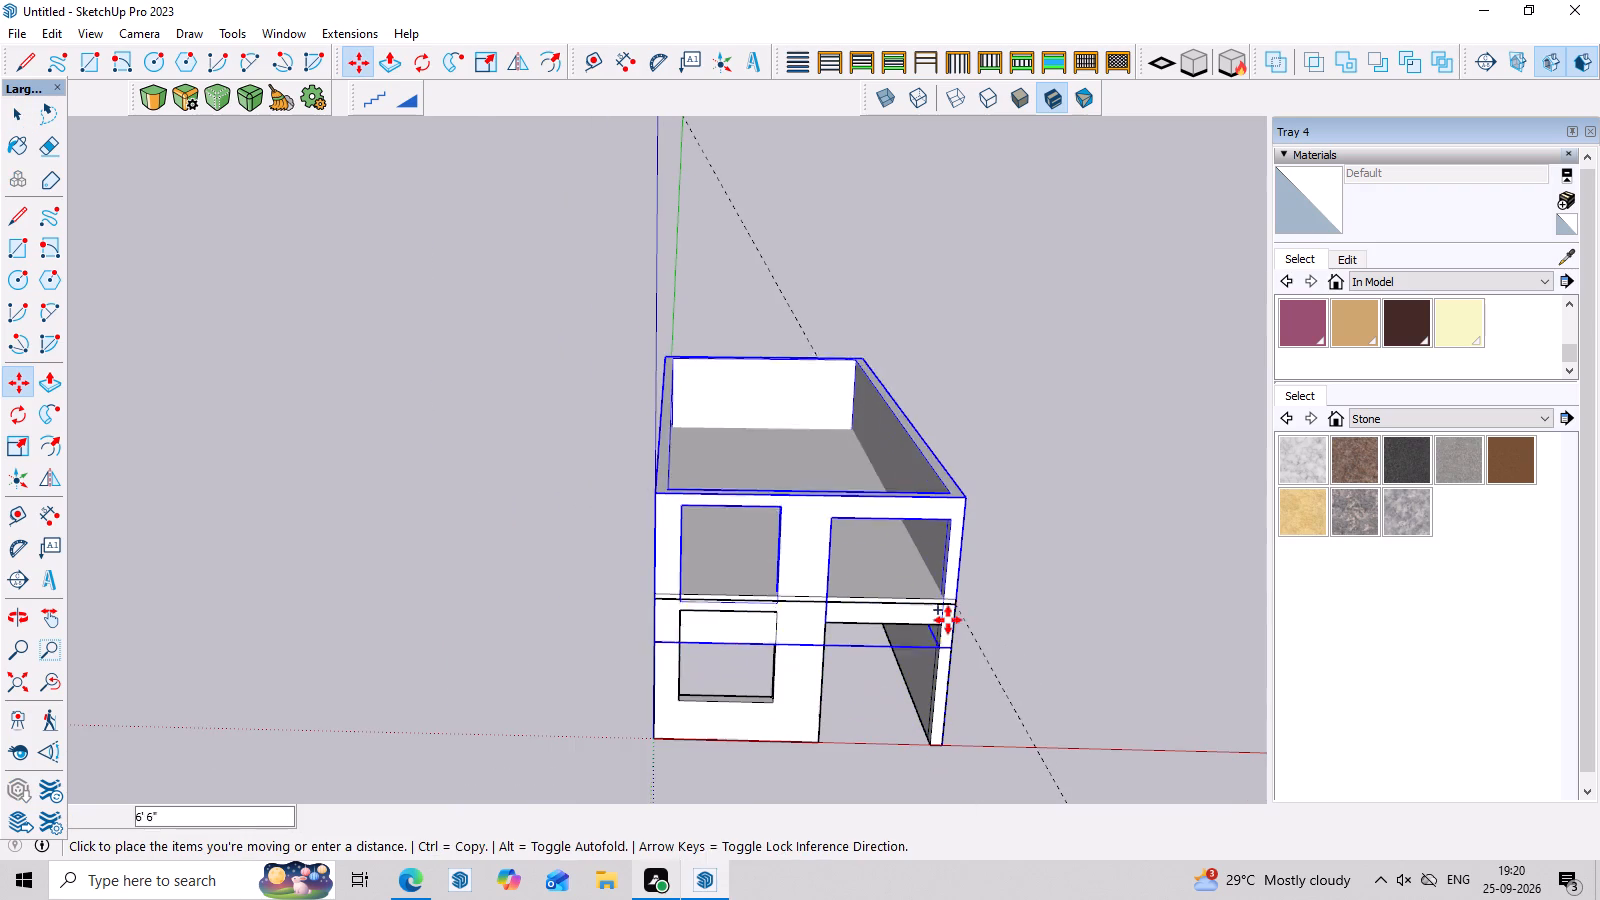
{"action": "left_click", "coordinate": [951, 595]}
Close the upper storey's doorway by pulling its side jamb face across the opening about 7' 2" with Push/Pull.
{"action": "scroll", "coordinate": [1012, 656], "scroll_direction": "down", "scroll_amount": 3}
{"action": "middle_click_drag", "start_coordinate": [1065, 665], "coordinate": [817, 671]}
{"action": "scroll", "coordinate": [814, 660], "scroll_direction": "up", "scroll_amount": 3}
{"action": "middle_click_drag", "start_coordinate": [862, 645], "coordinate": [1042, 619]}
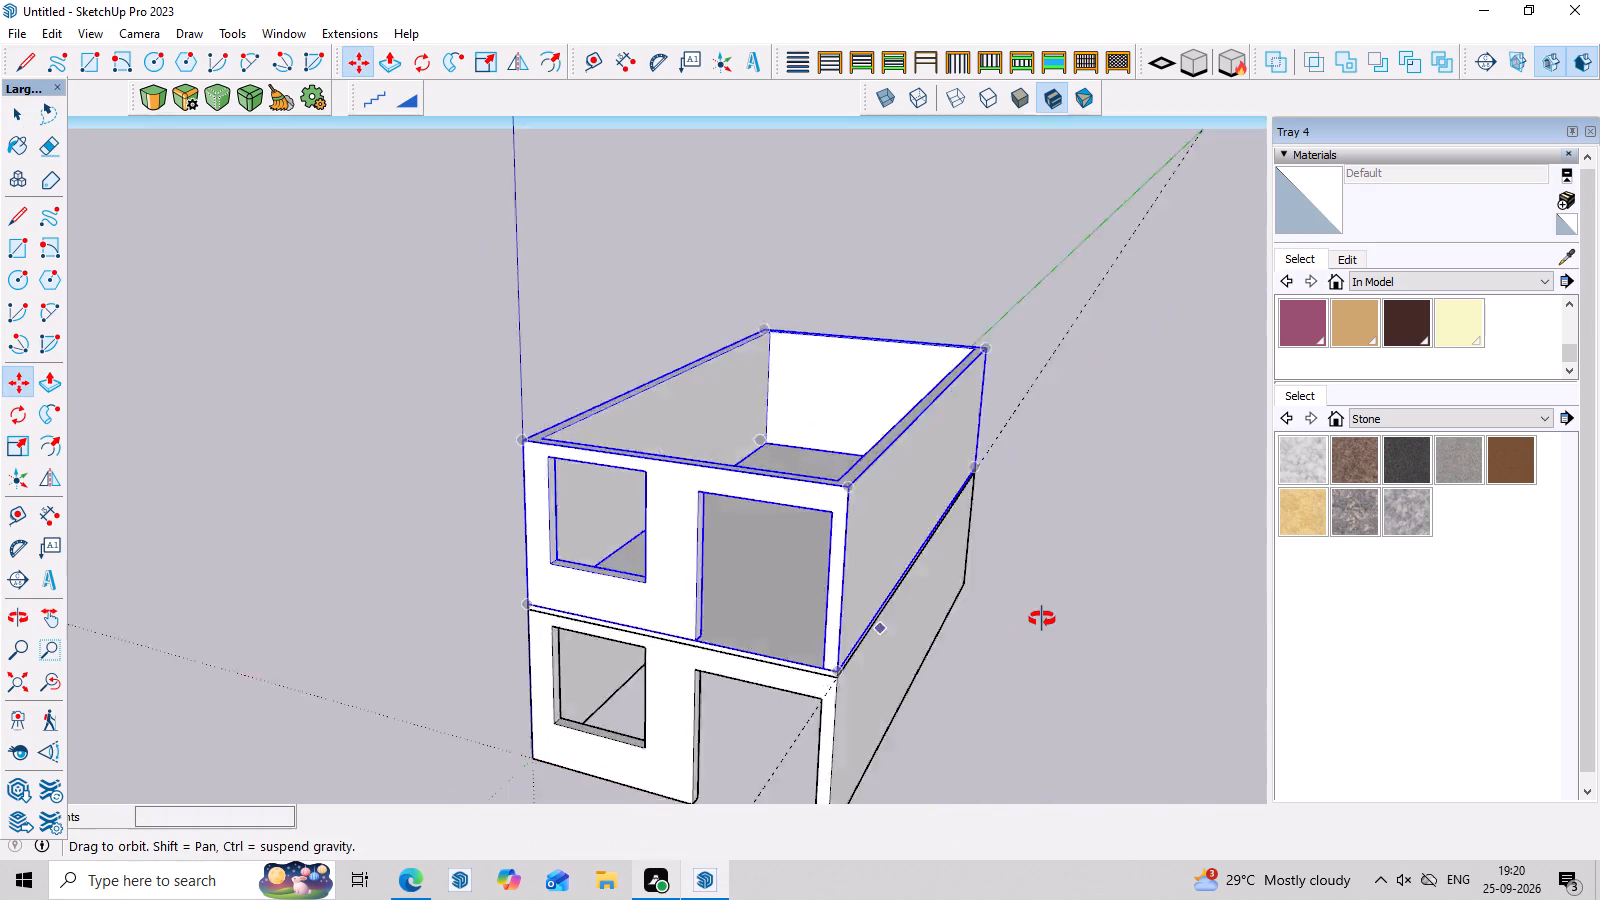
{"action": "middle_click_drag", "start_coordinate": [1042, 619], "coordinate": [1073, 639]}
{"action": "key", "text": "space"}
{"action": "scroll", "coordinate": [994, 586], "scroll_direction": "up", "scroll_amount": 3}
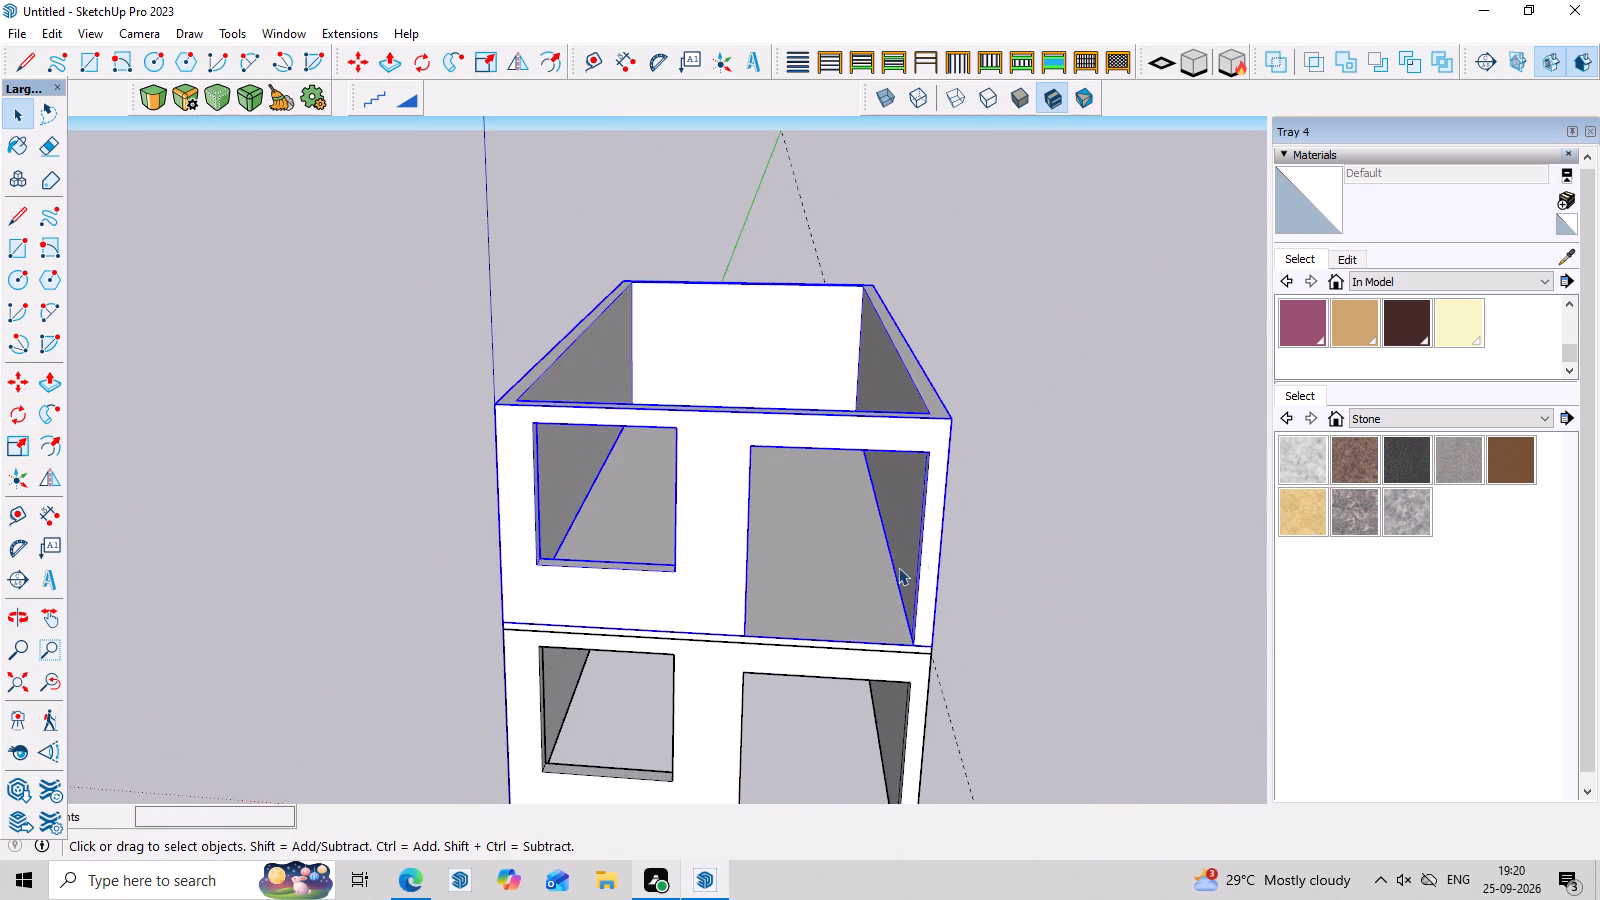
{"action": "middle_click_drag", "start_coordinate": [898, 567], "coordinate": [987, 545]}
{"action": "scroll", "coordinate": [989, 527], "scroll_direction": "up", "scroll_amount": 2}
{"action": "left_click", "coordinate": [1001, 497]}
{"action": "scroll", "coordinate": [1001, 496], "scroll_direction": "up", "scroll_amount": 3}
{"action": "triple_click", "coordinate": [1005, 486]}
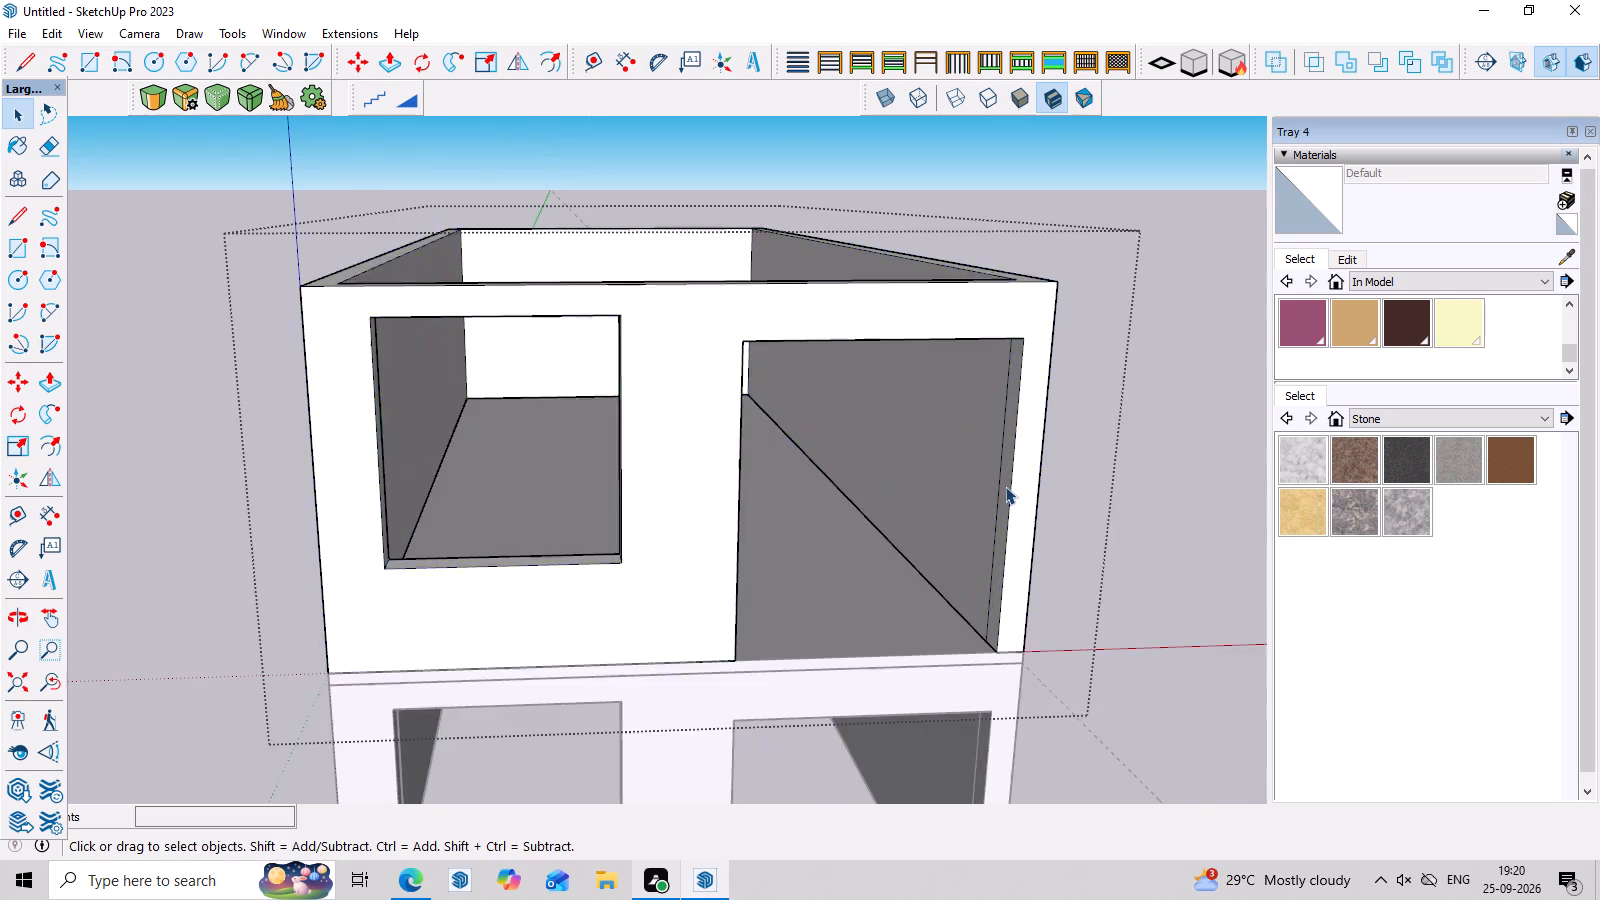
{"action": "scroll", "coordinate": [1005, 486], "scroll_direction": "up", "scroll_amount": 3}
{"action": "left_click", "coordinate": [1005, 486]}
{"action": "key", "text": "p"}
{"action": "left_click", "coordinate": [1005, 486]}
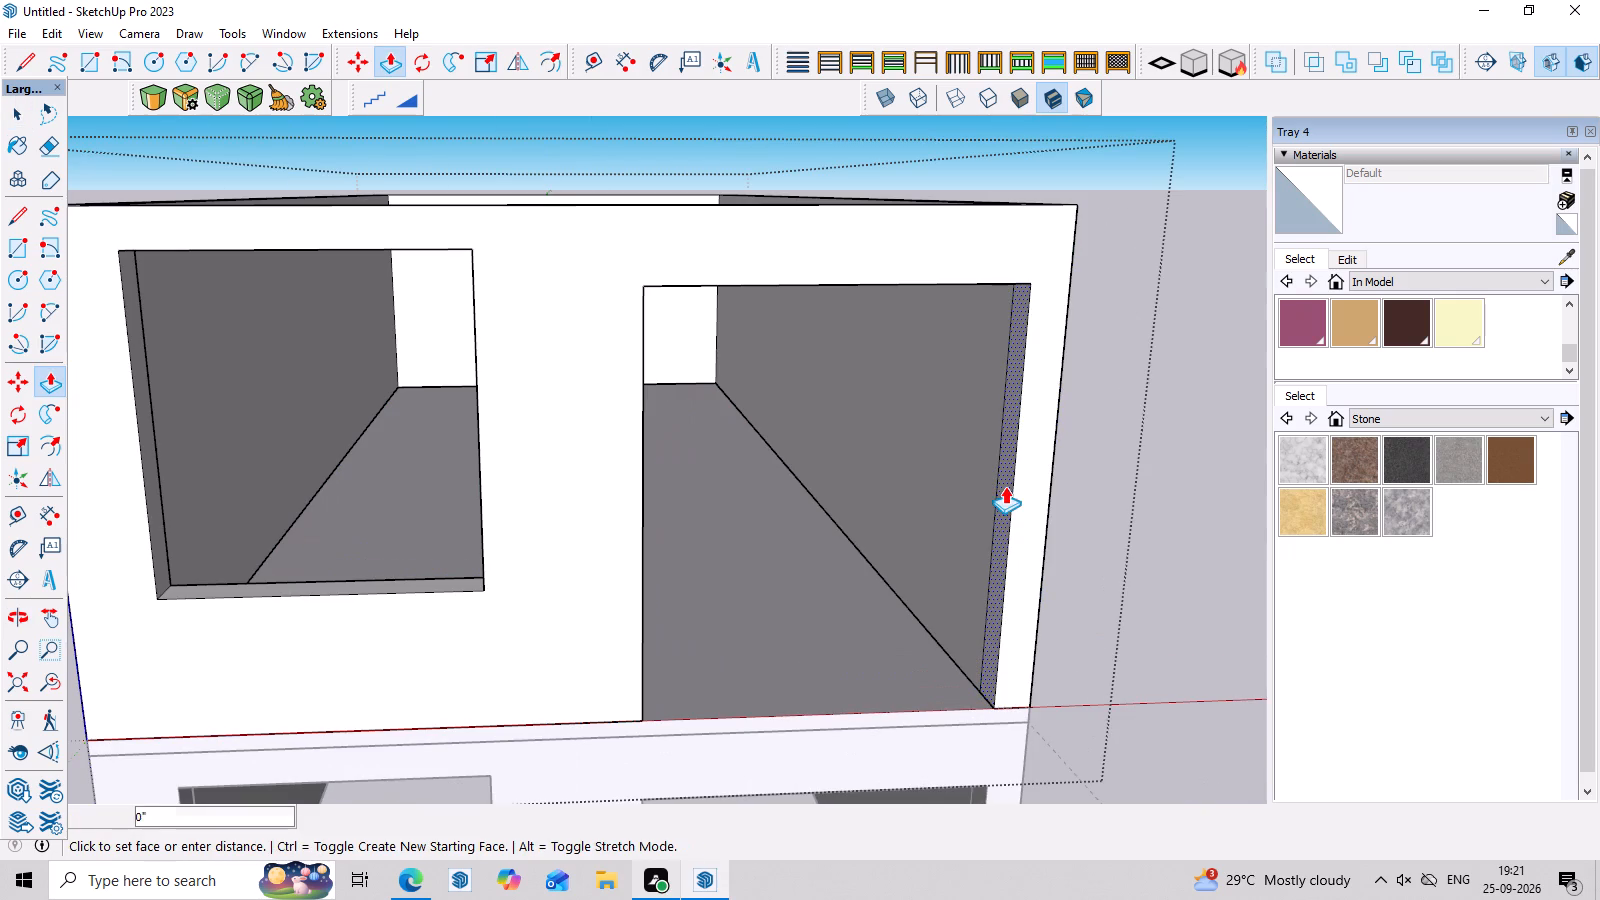
{"action": "left_click", "coordinate": [643, 714]}
Close the upper storey's front window by pushing its side face across to the opposite jamb, and exit the group.
{"action": "scroll", "coordinate": [654, 562], "scroll_direction": "down", "scroll_amount": 4}
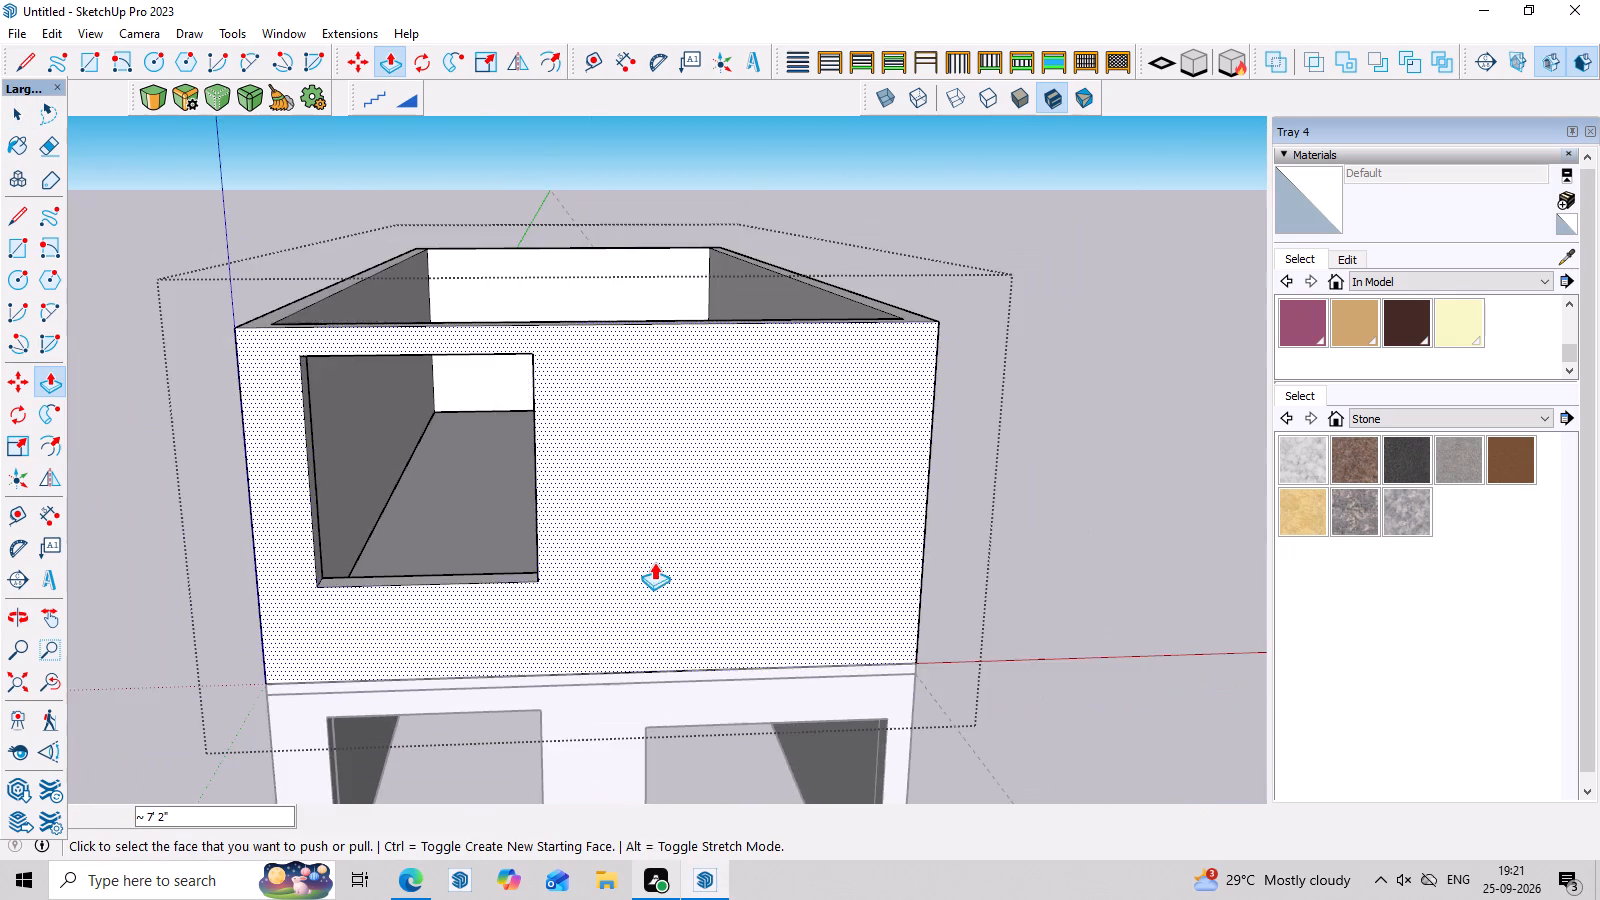
{"action": "middle_click_drag", "start_coordinate": [469, 589], "coordinate": [620, 541]}
{"action": "scroll", "coordinate": [469, 550], "scroll_direction": "up", "scroll_amount": 2}
{"action": "middle_click_drag", "start_coordinate": [527, 527], "coordinate": [491, 545]}
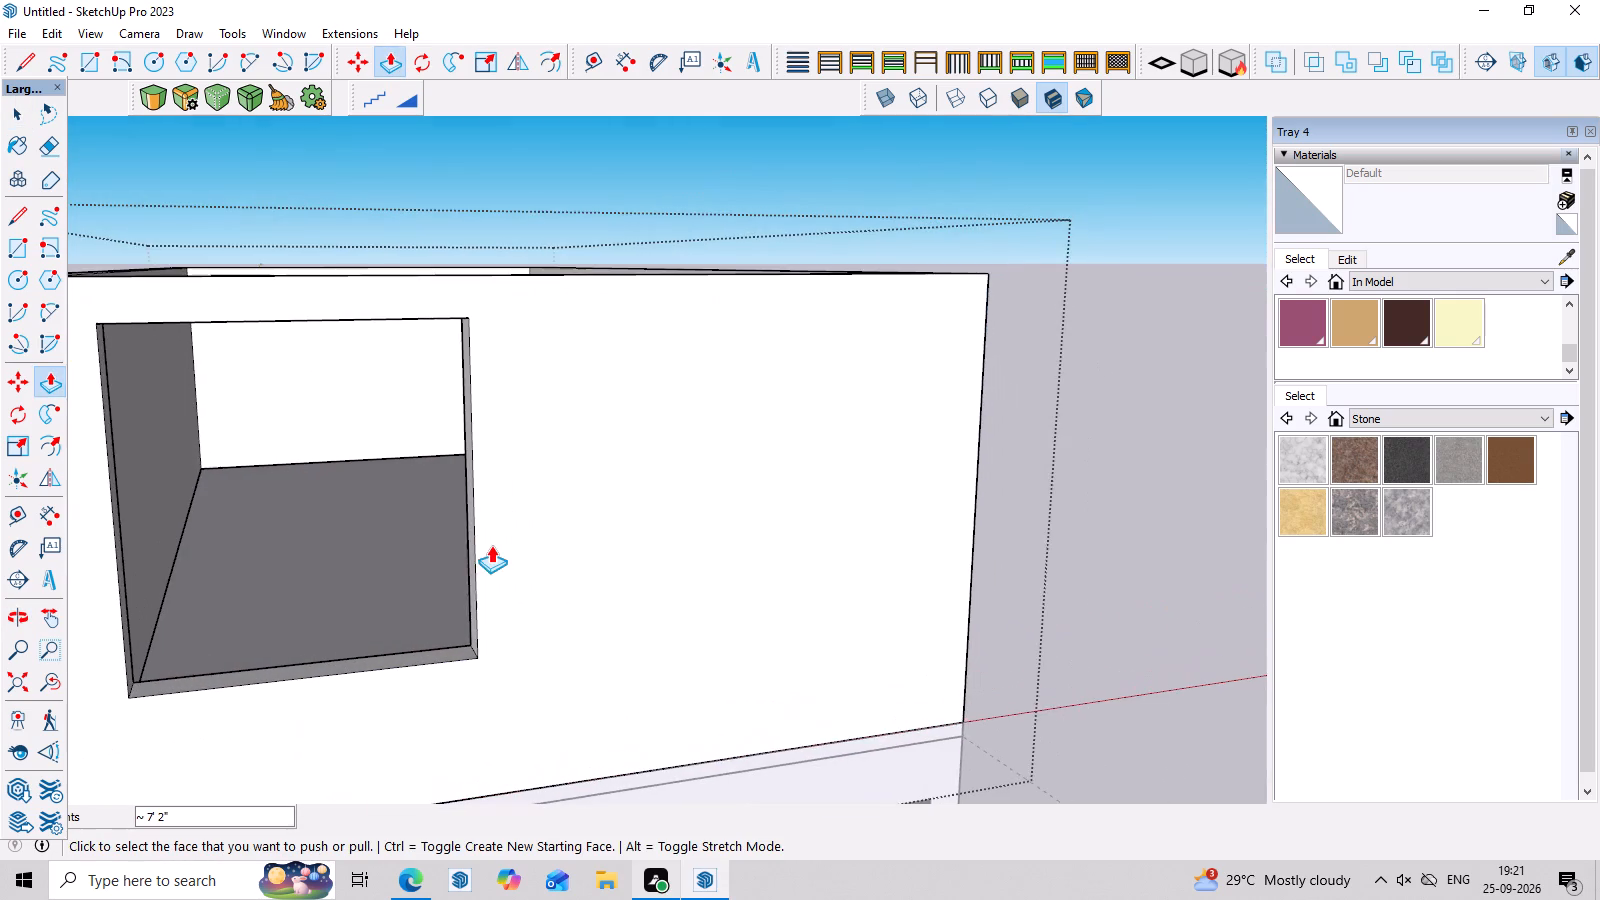
{"action": "scroll", "coordinate": [491, 545], "scroll_direction": "up", "scroll_amount": 1}
{"action": "left_click", "coordinate": [470, 560]}
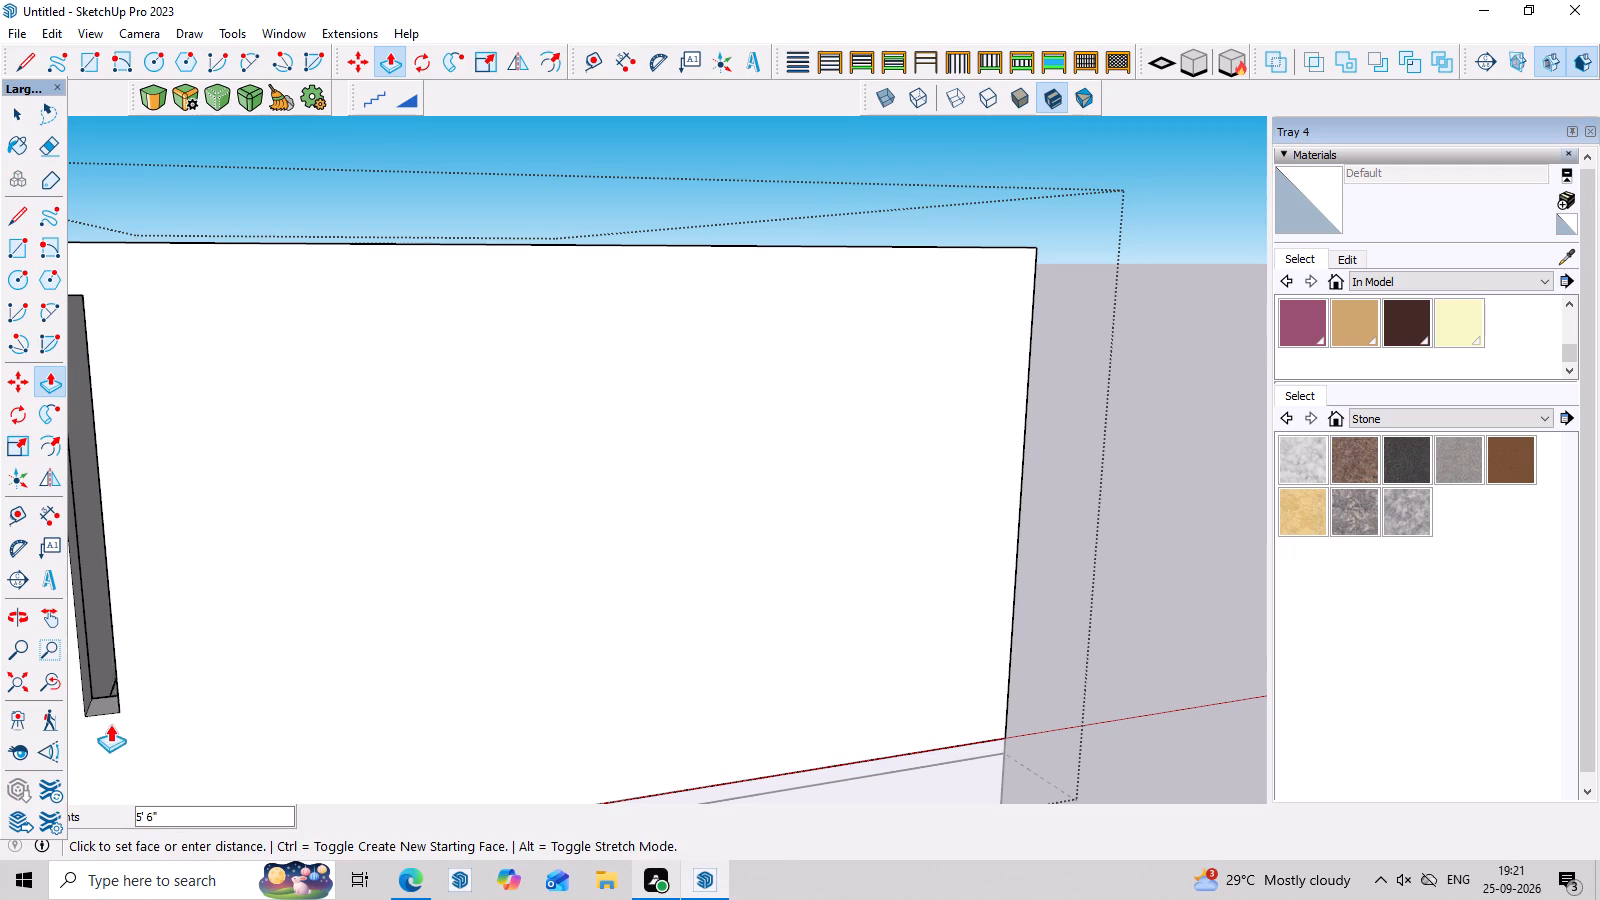
{"action": "left_click", "coordinate": [84, 716]}
{"action": "scroll", "coordinate": [477, 638], "scroll_direction": "down", "scroll_amount": 10}
{"action": "middle_click_drag", "start_coordinate": [842, 633], "coordinate": [723, 553]}
{"action": "key", "text": "space"}
{"action": "left_click", "coordinate": [837, 489]}
Delete the two leftover doorway edges on the inner face of the upper storey's front wall.
{"action": "scroll", "coordinate": [856, 514], "scroll_direction": "down", "scroll_amount": 3}
{"action": "middle_click_drag", "start_coordinate": [871, 554], "coordinate": [857, 750]}
{"action": "scroll", "coordinate": [857, 750], "scroll_direction": "down", "scroll_amount": 1}
{"action": "scroll", "coordinate": [789, 688], "scroll_direction": "up", "scroll_amount": 2}
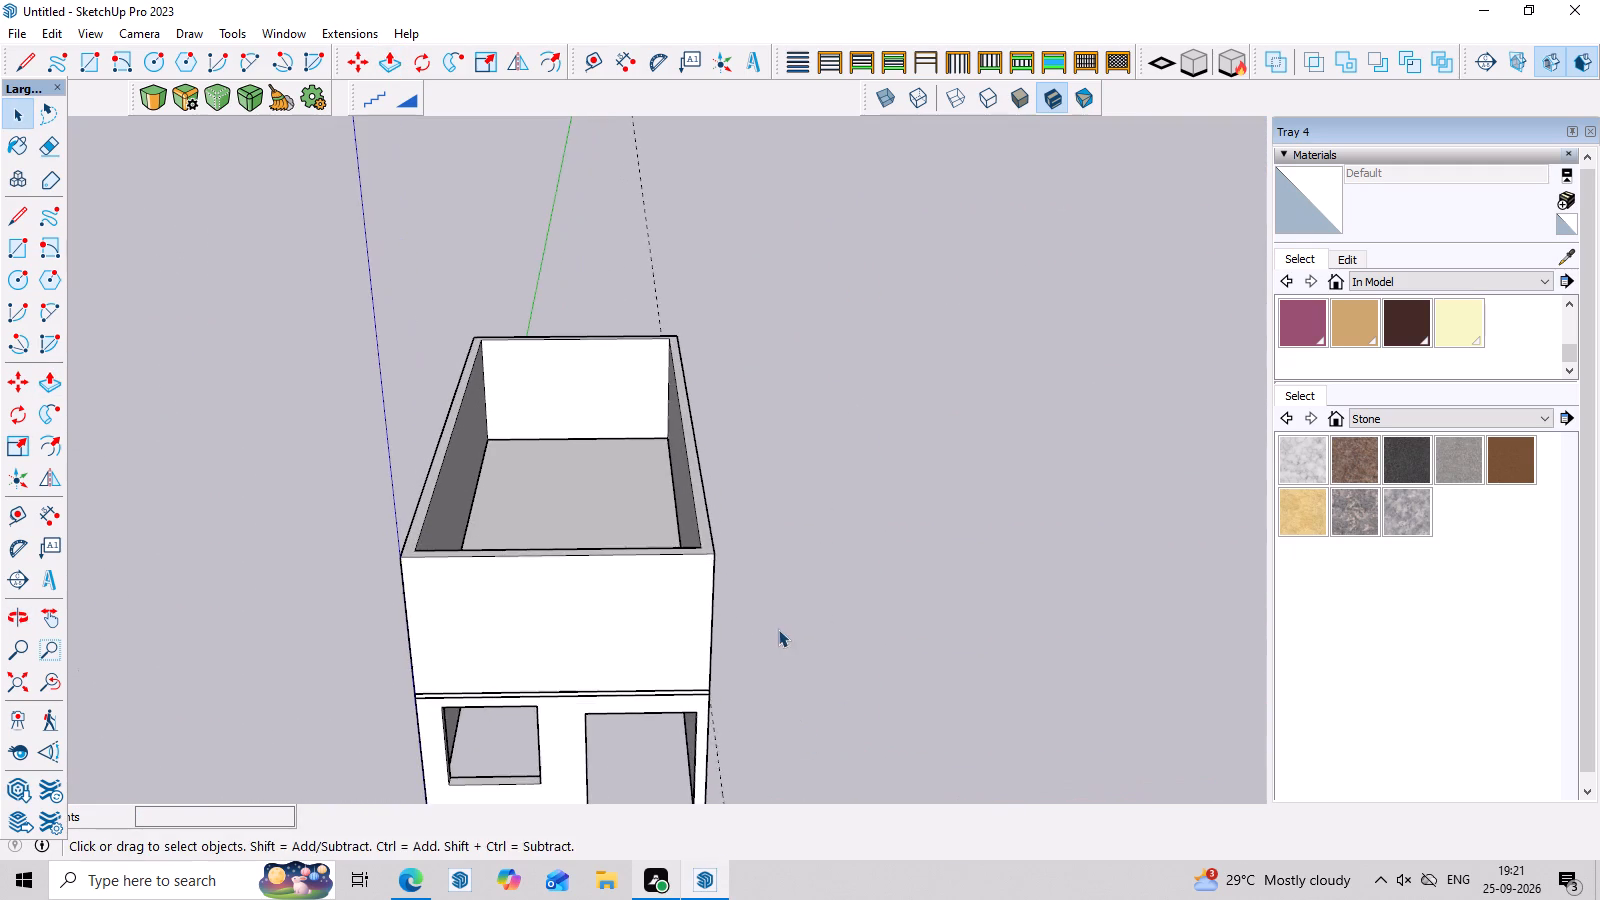
{"action": "middle_click_drag", "start_coordinate": [771, 641], "coordinate": [779, 615]}
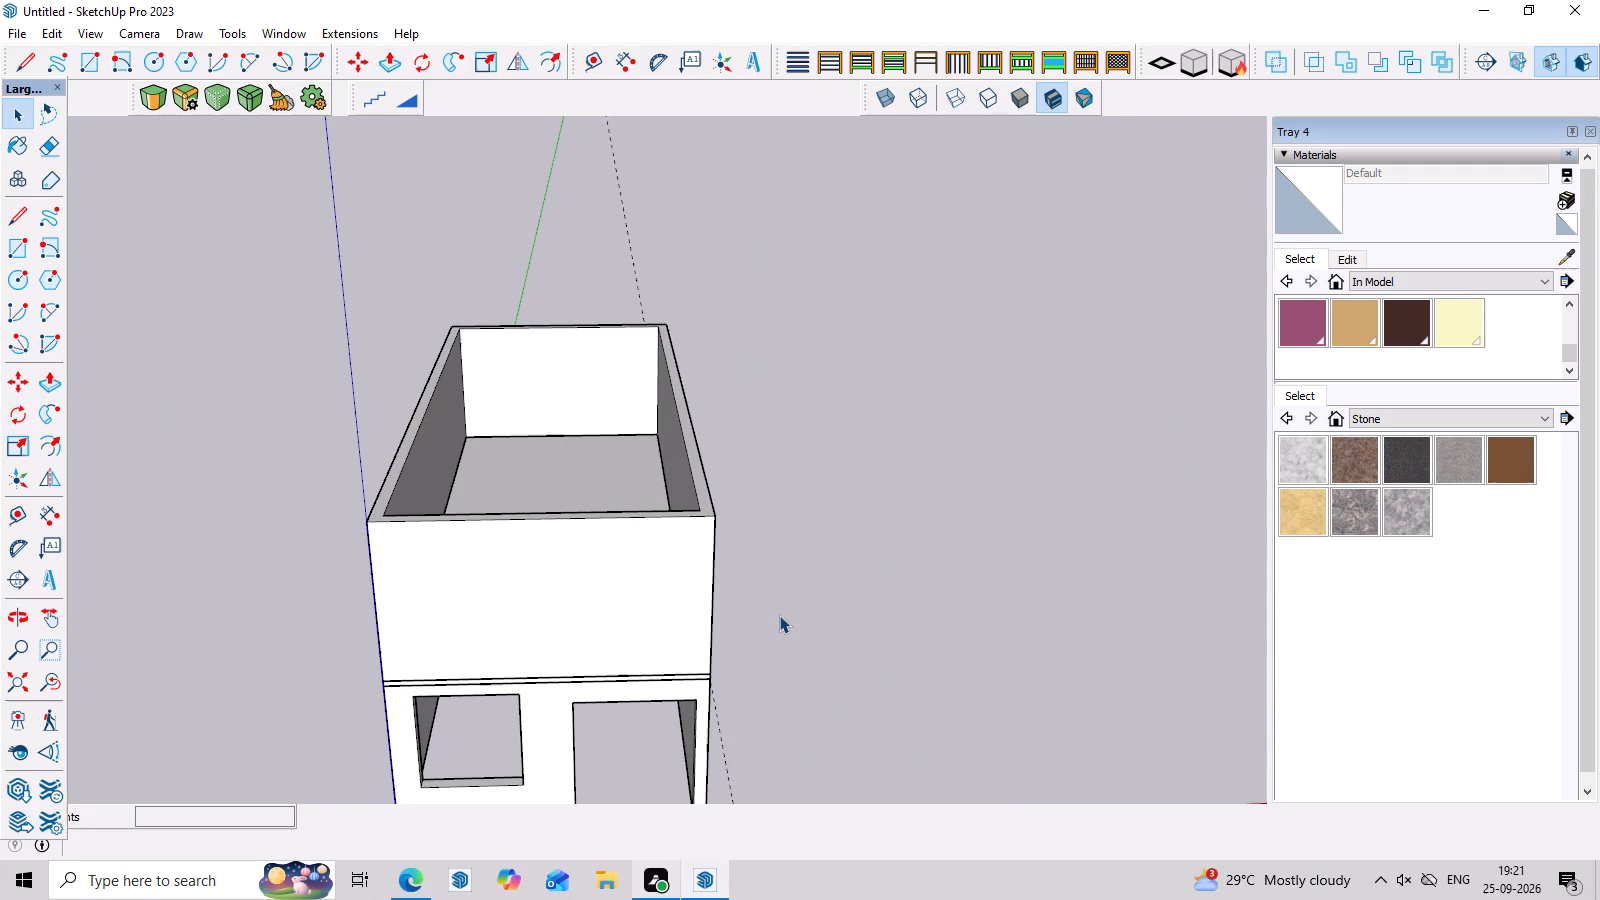
{"action": "middle_click_drag", "start_coordinate": [779, 638], "coordinate": [779, 704]}
{"action": "scroll", "coordinate": [450, 567], "scroll_direction": "down", "scroll_amount": 6}
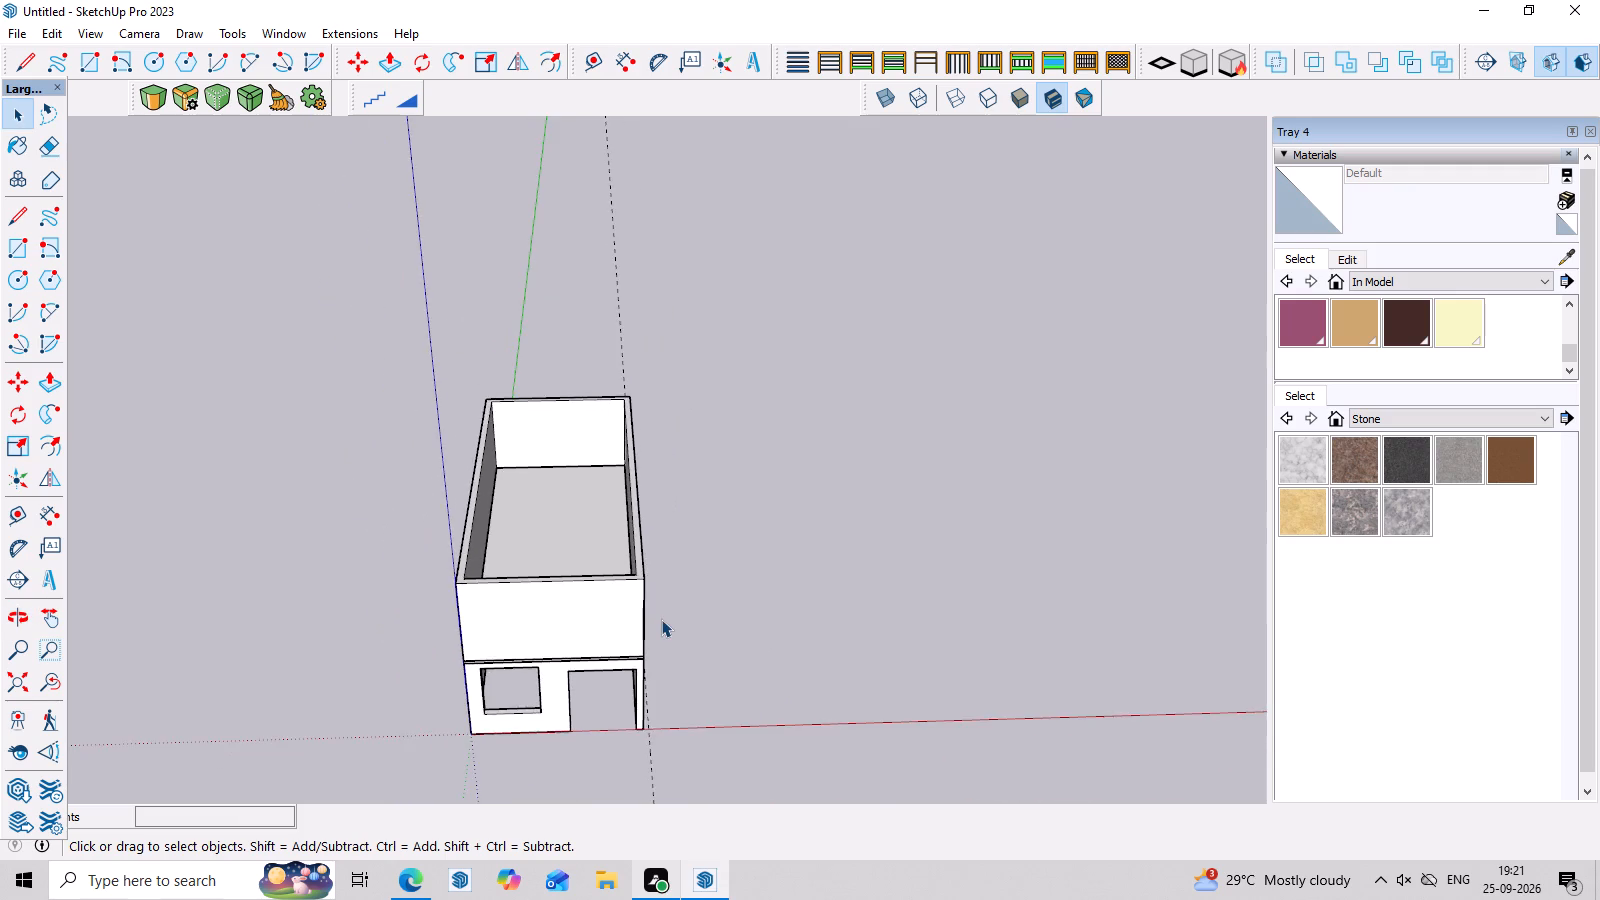
{"action": "middle_click_drag", "start_coordinate": [659, 618], "coordinate": [1199, 578]}
{"action": "scroll", "coordinate": [796, 511], "scroll_direction": "up", "scroll_amount": 2}
{"action": "middle_click_drag", "start_coordinate": [894, 539], "coordinate": [1154, 559]}
{"action": "scroll", "coordinate": [757, 405], "scroll_direction": "up", "scroll_amount": 2}
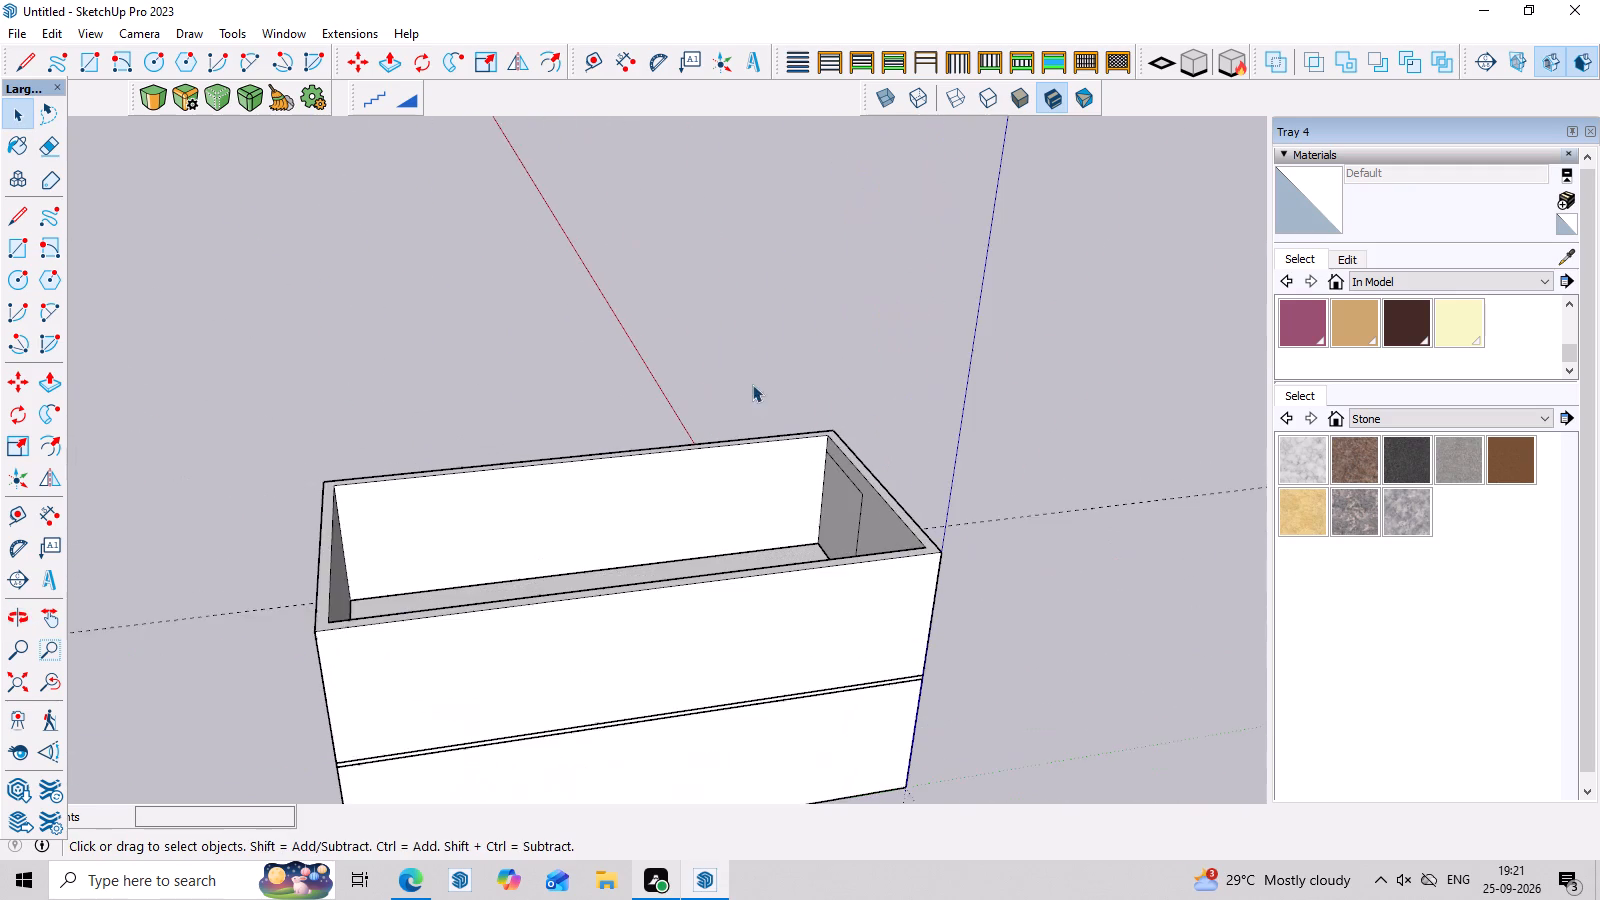
{"action": "scroll", "coordinate": [752, 384], "scroll_direction": "up", "scroll_amount": 3}
{"action": "scroll", "coordinate": [839, 532], "scroll_direction": "up", "scroll_amount": 1}
{"action": "middle_click_drag", "start_coordinate": [874, 504], "coordinate": [888, 650]}
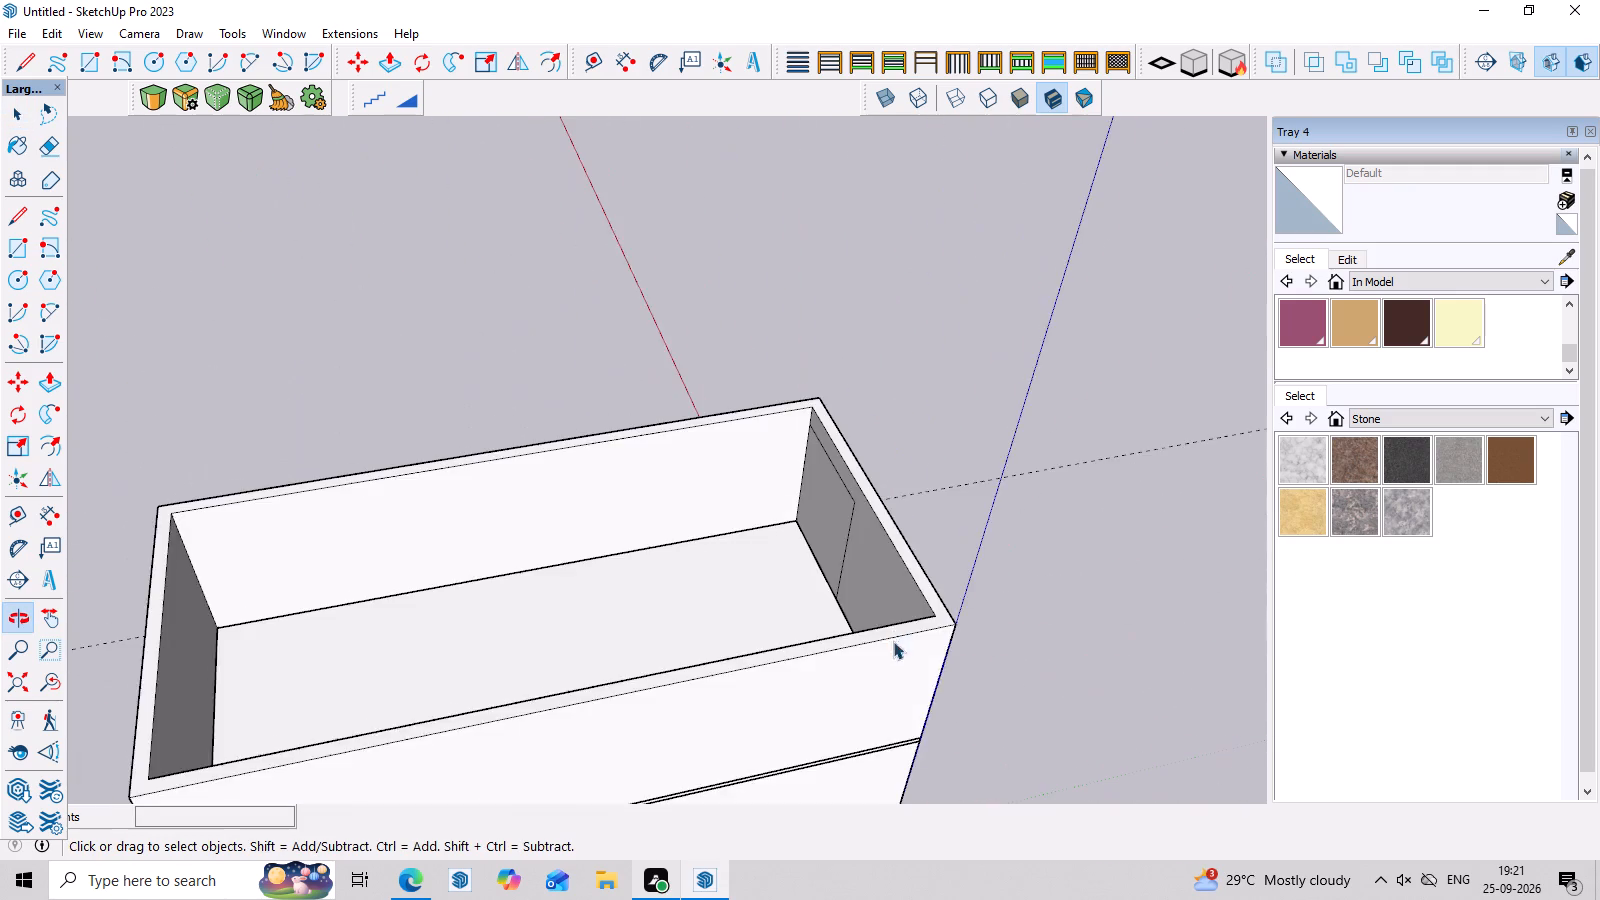
{"action": "scroll", "coordinate": [792, 553], "scroll_direction": "up", "scroll_amount": 3}
{"action": "left_click", "coordinate": [882, 491]}
{"action": "left_click", "coordinate": [879, 491]}
{"action": "scroll", "coordinate": [879, 491], "scroll_direction": "up", "scroll_amount": 3}
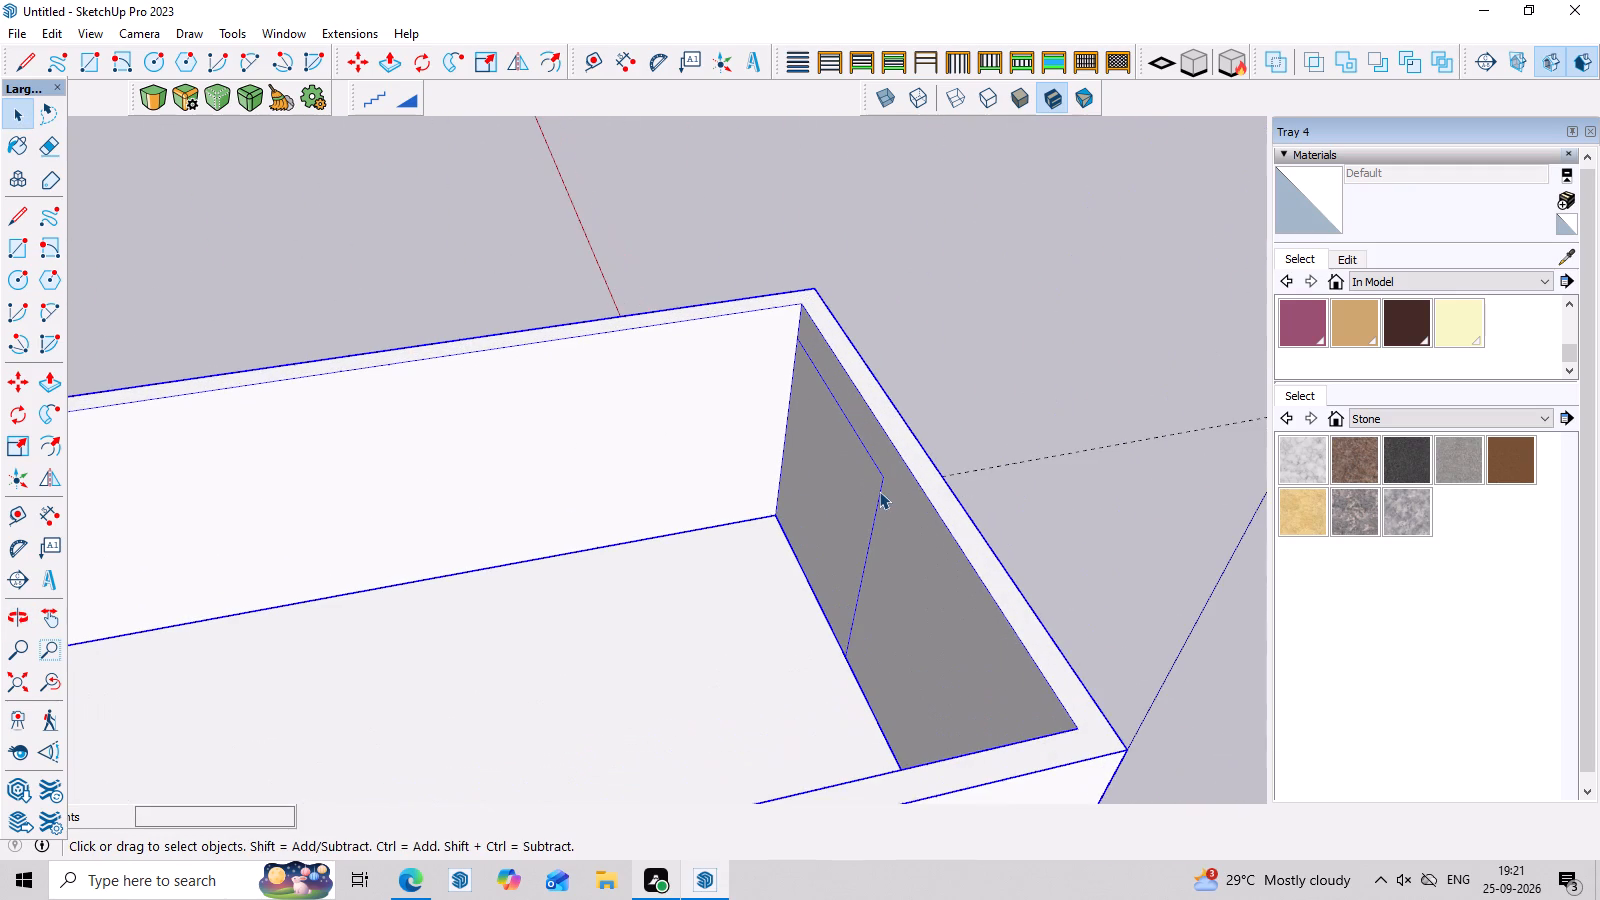
{"action": "left_click", "coordinate": [879, 491]}
{"action": "scroll", "coordinate": [879, 491], "scroll_direction": "up", "scroll_amount": 3}
{"action": "triple_click", "coordinate": [879, 491]}
{"action": "left_click", "coordinate": [879, 491]}
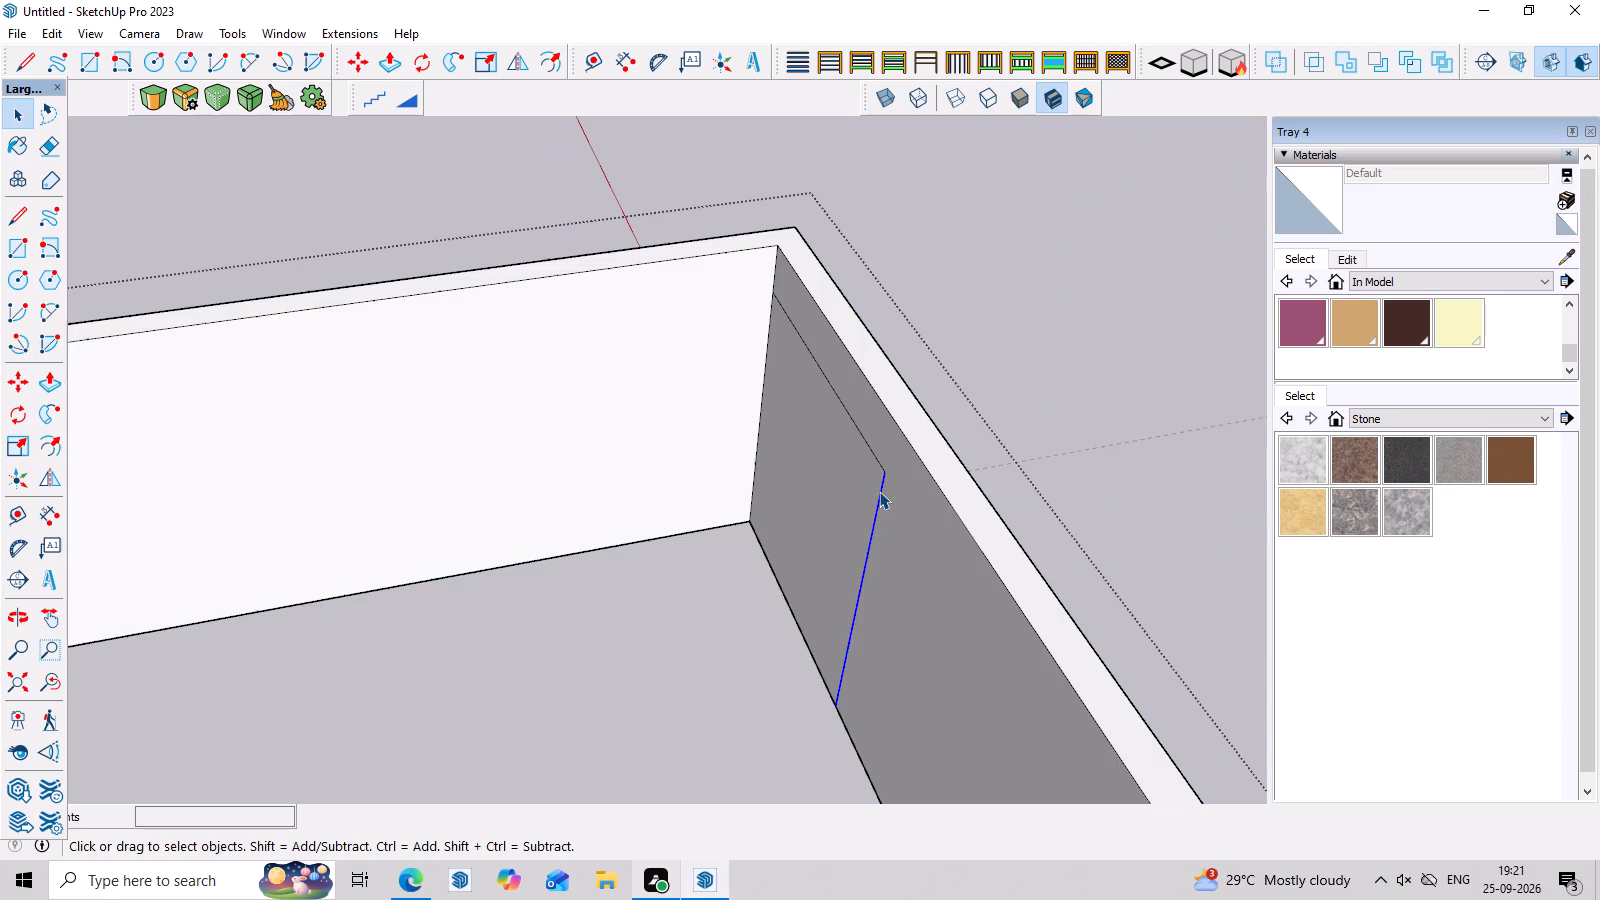
{"action": "key", "text": "Delete"}
{"action": "left_click", "coordinate": [882, 470]}
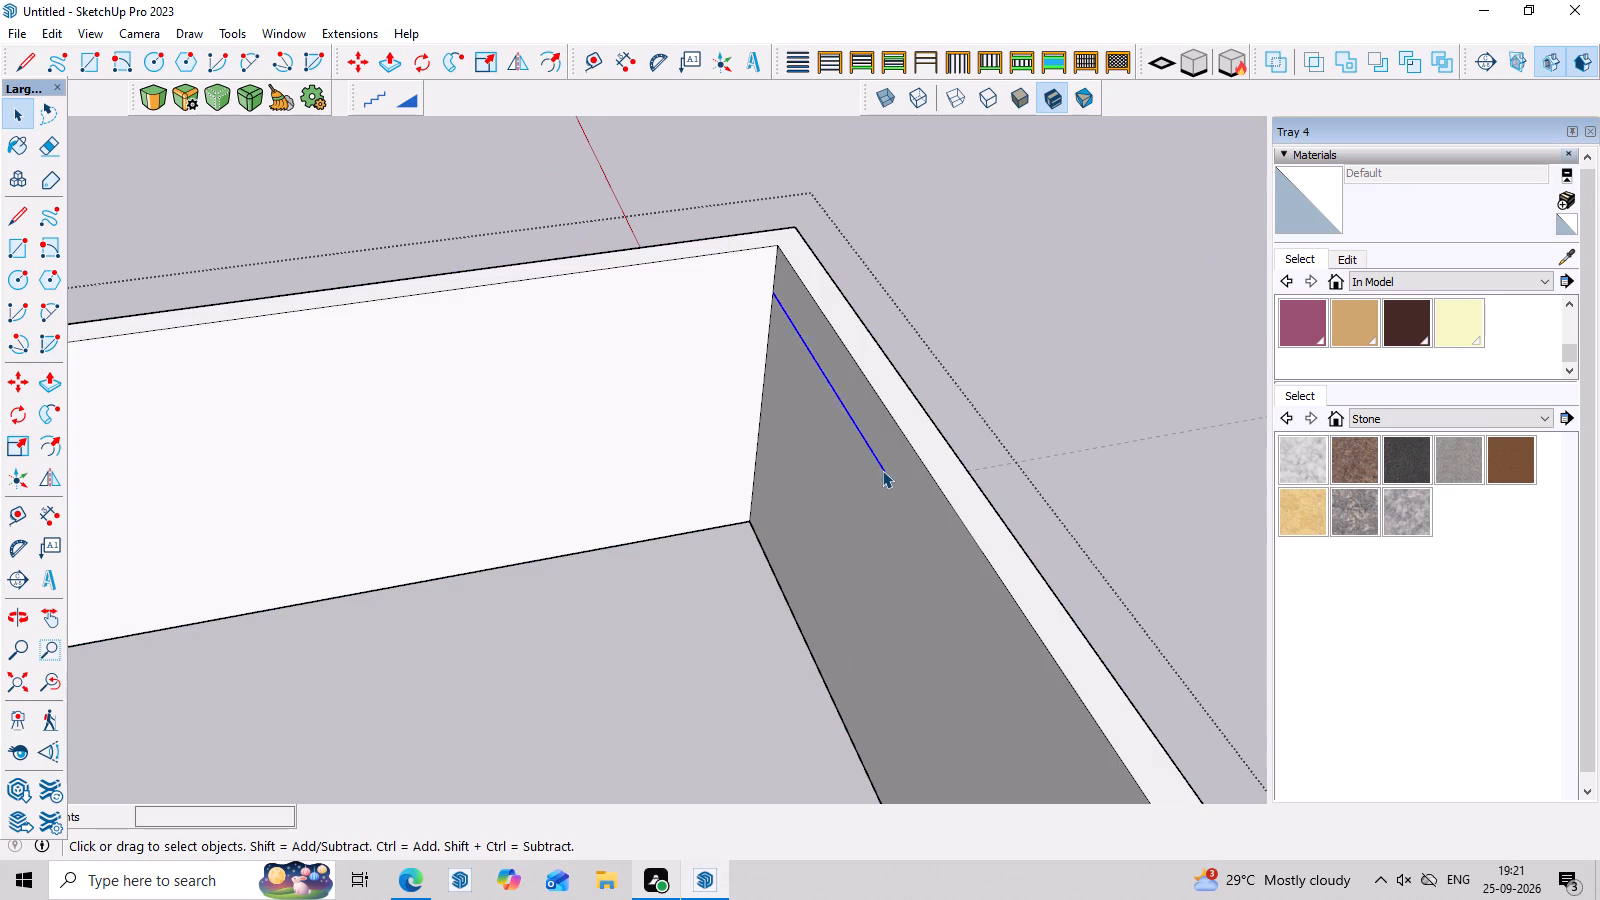
{"action": "key", "text": "Delete"}
Raise the top face of the upper storey's walls by 5' 7" with Push/Pull and exit the group.
{"action": "scroll", "coordinate": [878, 536], "scroll_direction": "down", "scroll_amount": 7}
{"action": "middle_click_drag", "start_coordinate": [957, 602], "coordinate": [359, 555]}
{"action": "scroll", "coordinate": [408, 533], "scroll_direction": "down", "scroll_amount": 7}
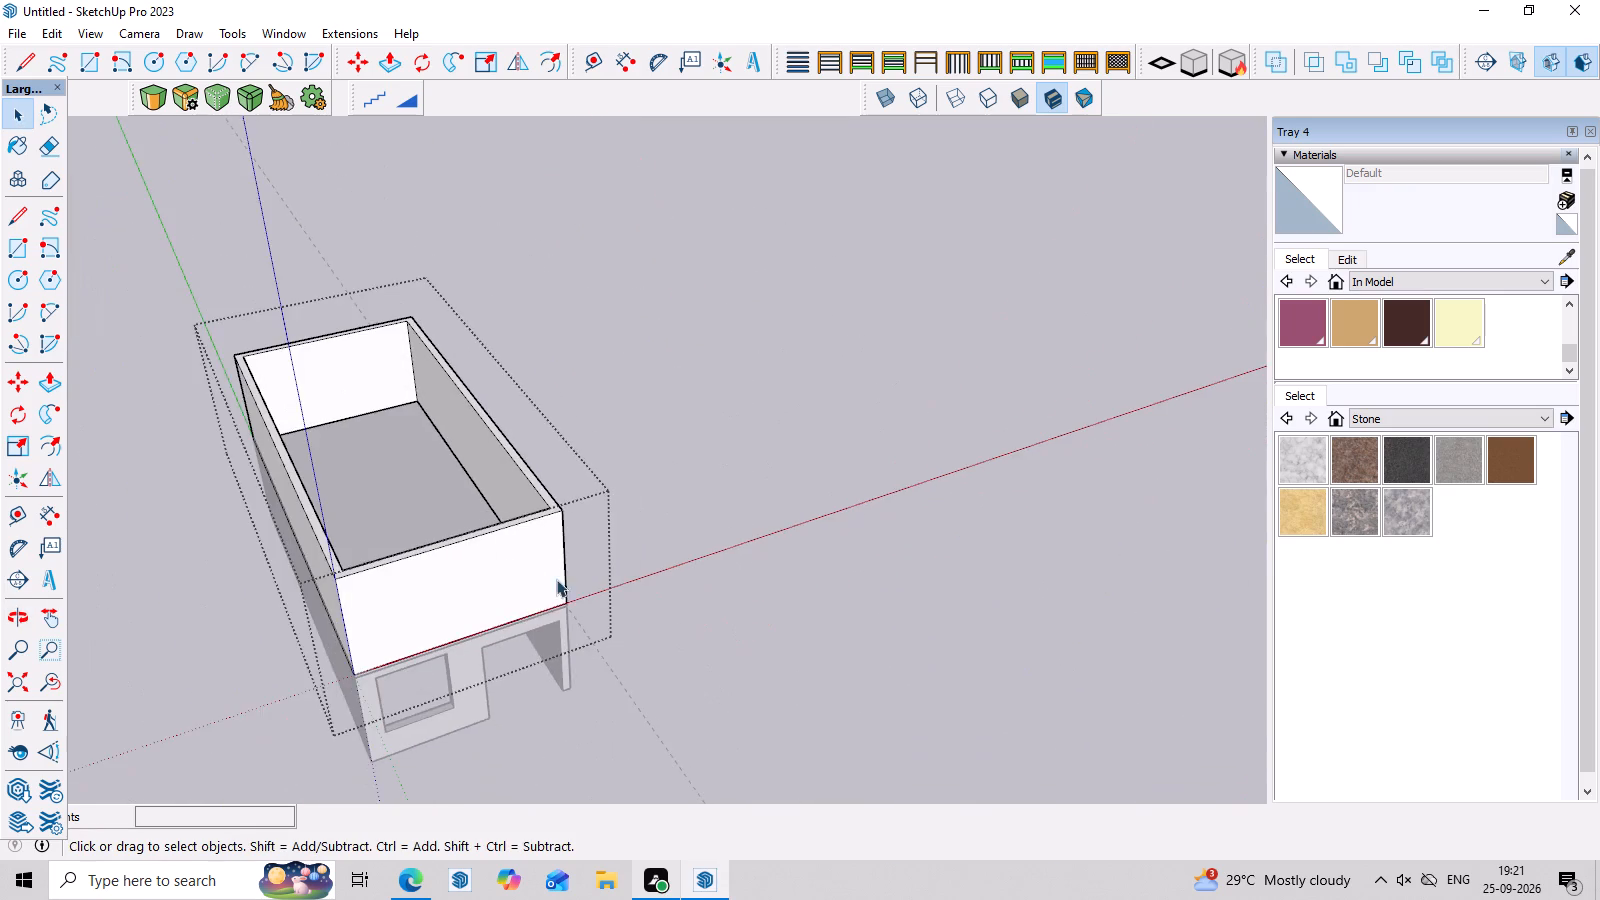
{"action": "middle_click_drag", "start_coordinate": [574, 595], "coordinate": [497, 689]}
{"action": "scroll", "coordinate": [291, 444], "scroll_direction": "up", "scroll_amount": 3}
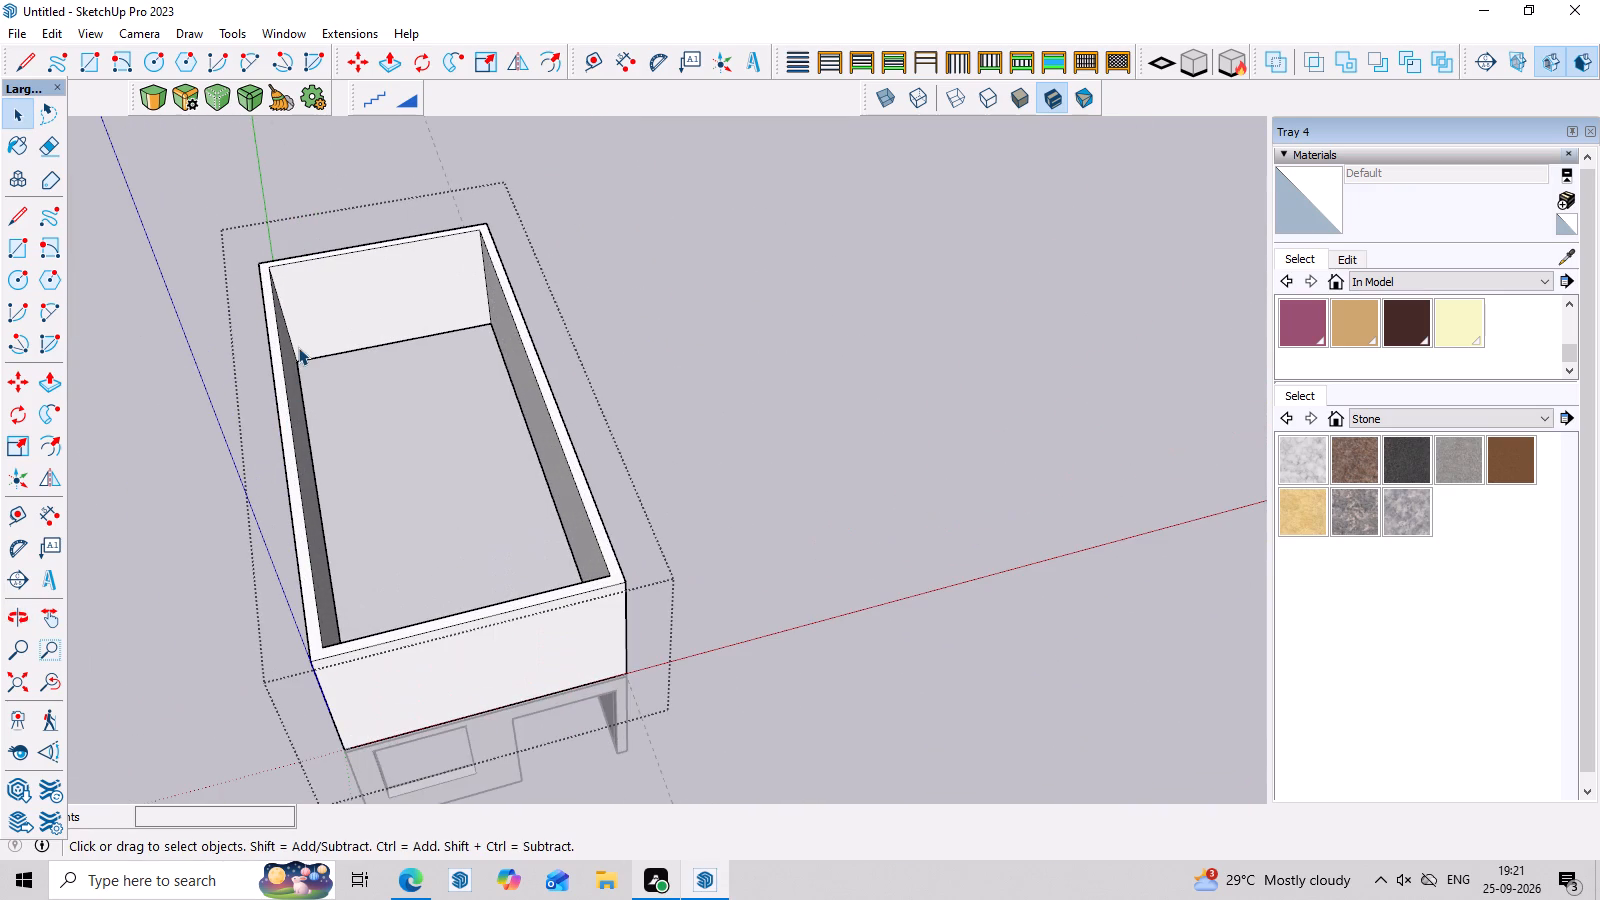
{"action": "middle_click_drag", "start_coordinate": [469, 529], "coordinate": [444, 192]}
{"action": "scroll", "coordinate": [637, 435], "scroll_direction": "up", "scroll_amount": 2}
{"action": "middle_click_drag", "start_coordinate": [631, 481], "coordinate": [544, 627]}
{"action": "scroll", "coordinate": [517, 409], "scroll_direction": "up", "scroll_amount": 2}
{"action": "middle_click_drag", "start_coordinate": [537, 420], "coordinate": [542, 500]}
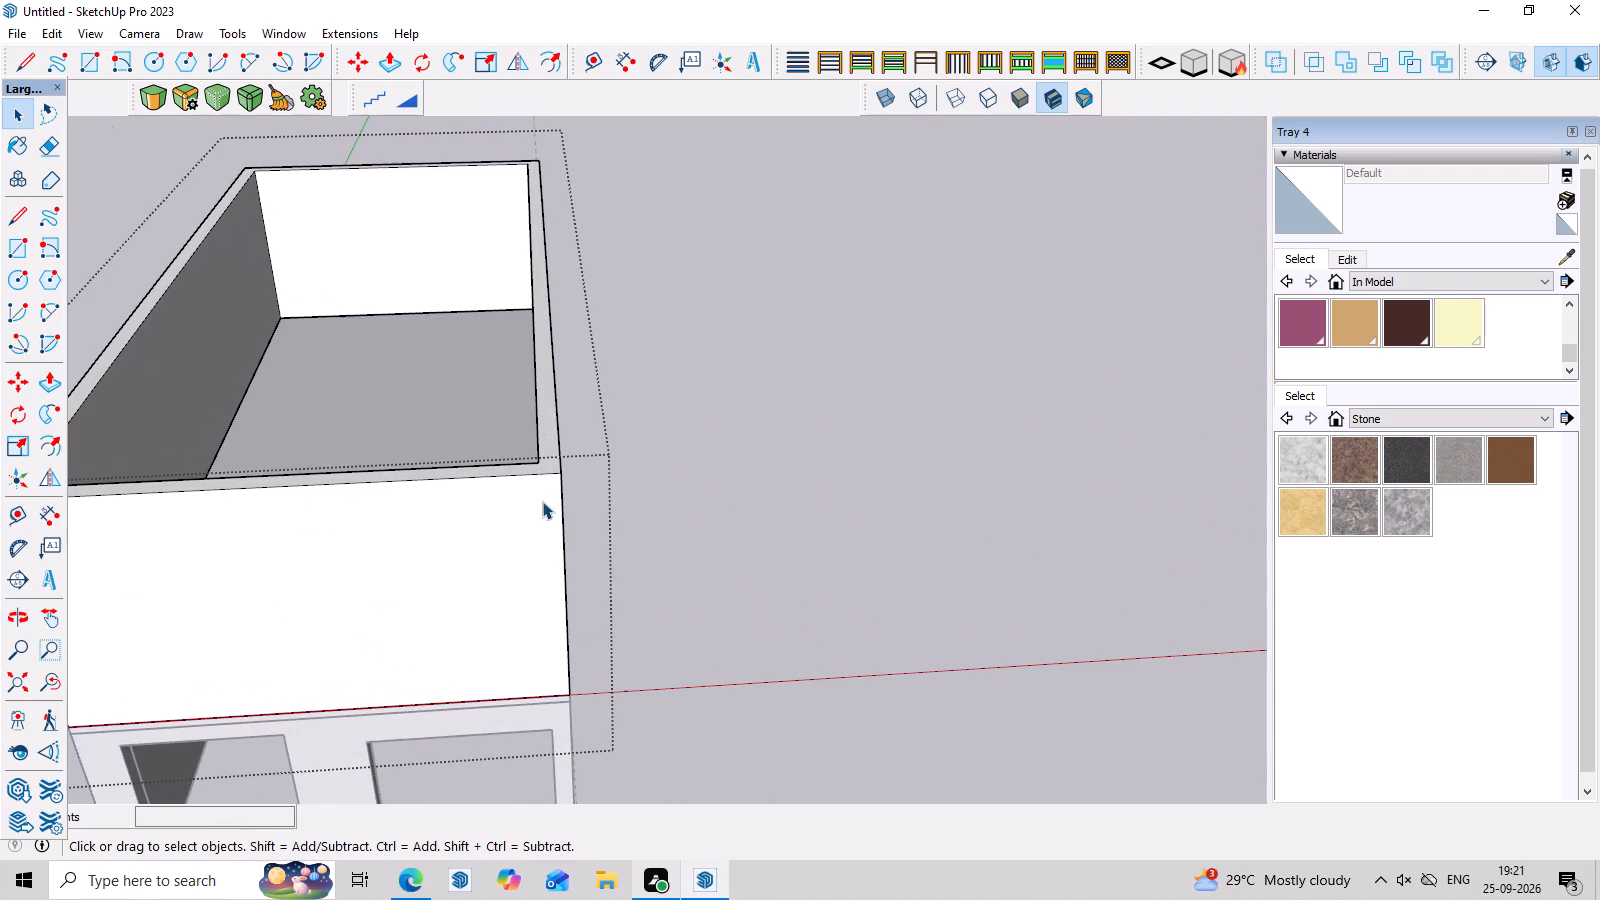
{"action": "key", "text": "space"}
{"action": "left_click", "coordinate": [554, 459]}
{"action": "key", "text": "p"}
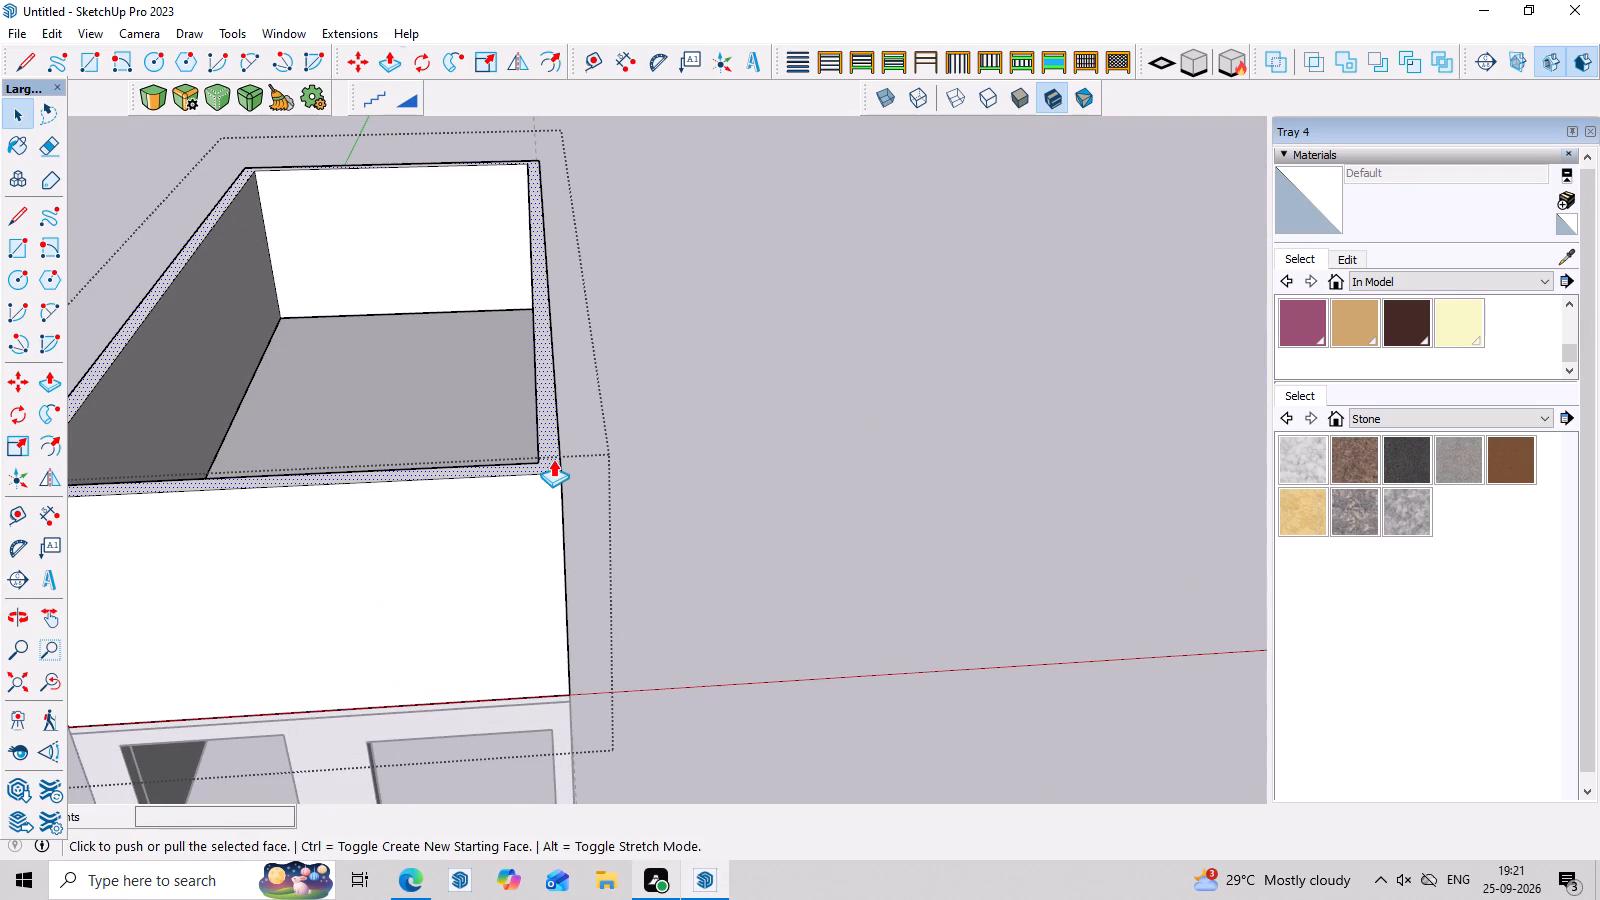
{"action": "left_click", "coordinate": [553, 459]}
{"action": "scroll", "coordinate": [551, 353], "scroll_direction": "down", "scroll_amount": 5}
{"action": "middle_click_drag", "start_coordinate": [551, 338], "coordinate": [553, 245]}
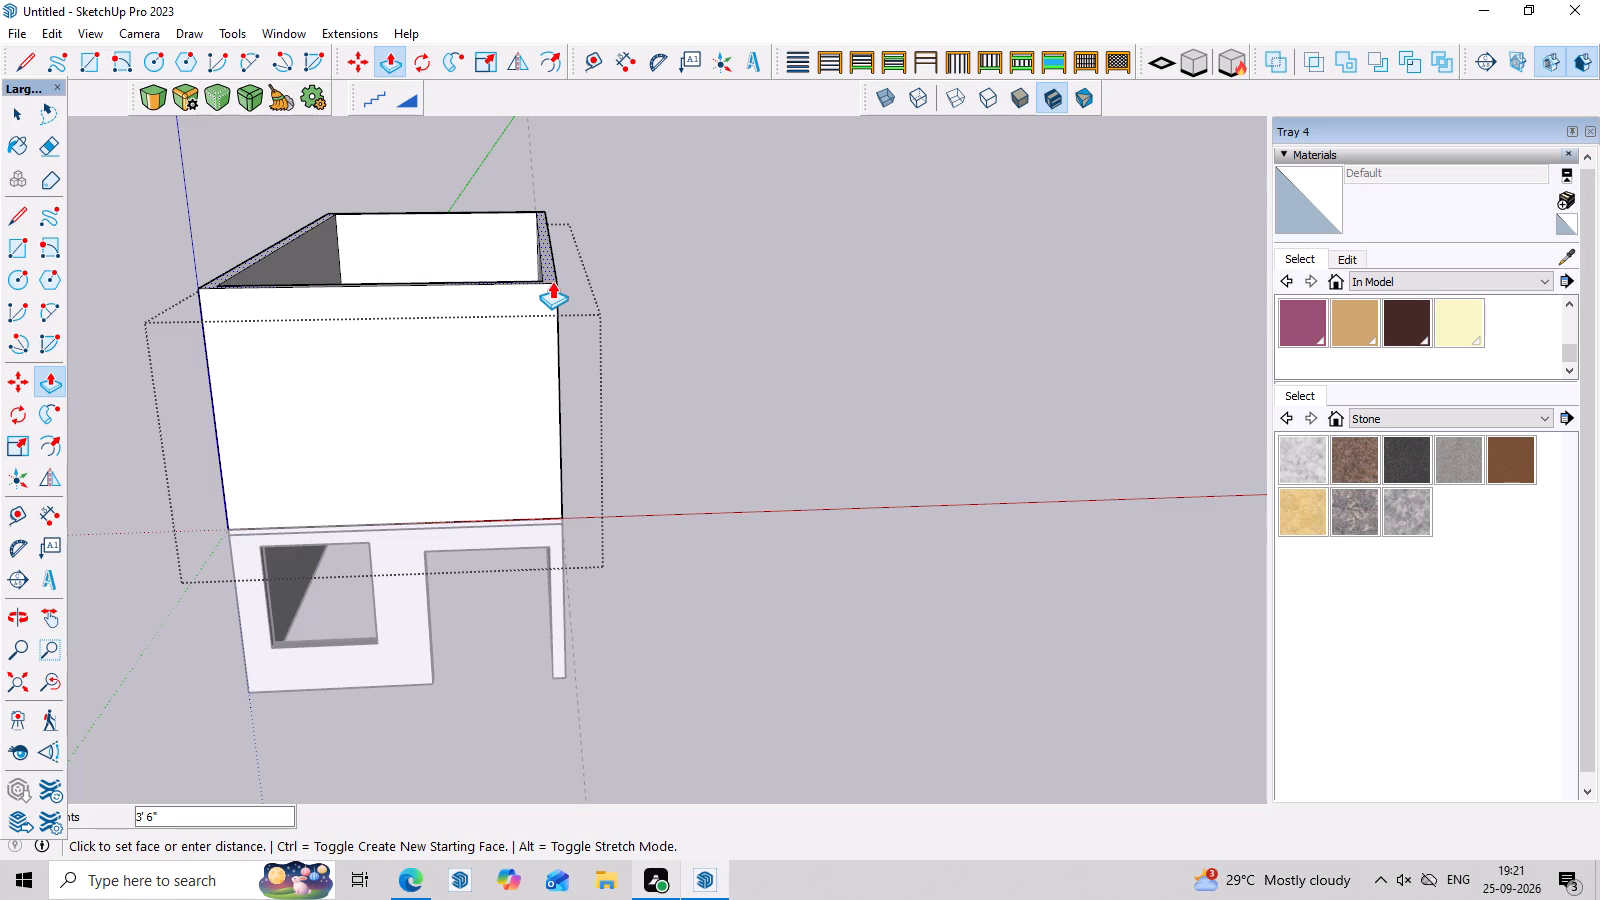
{"action": "left_click", "coordinate": [549, 242]}
{"action": "middle_click_drag", "start_coordinate": [673, 435], "coordinate": [682, 308]}
{"action": "scroll", "coordinate": [661, 310], "scroll_direction": "down", "scroll_amount": 4}
{"action": "scroll", "coordinate": [750, 425], "scroll_direction": "down", "scroll_amount": 1}
{"action": "middle_click_drag", "start_coordinate": [718, 515], "coordinate": [588, 568]}
{"action": "scroll", "coordinate": [456, 484], "scroll_direction": "up", "scroll_amount": 5}
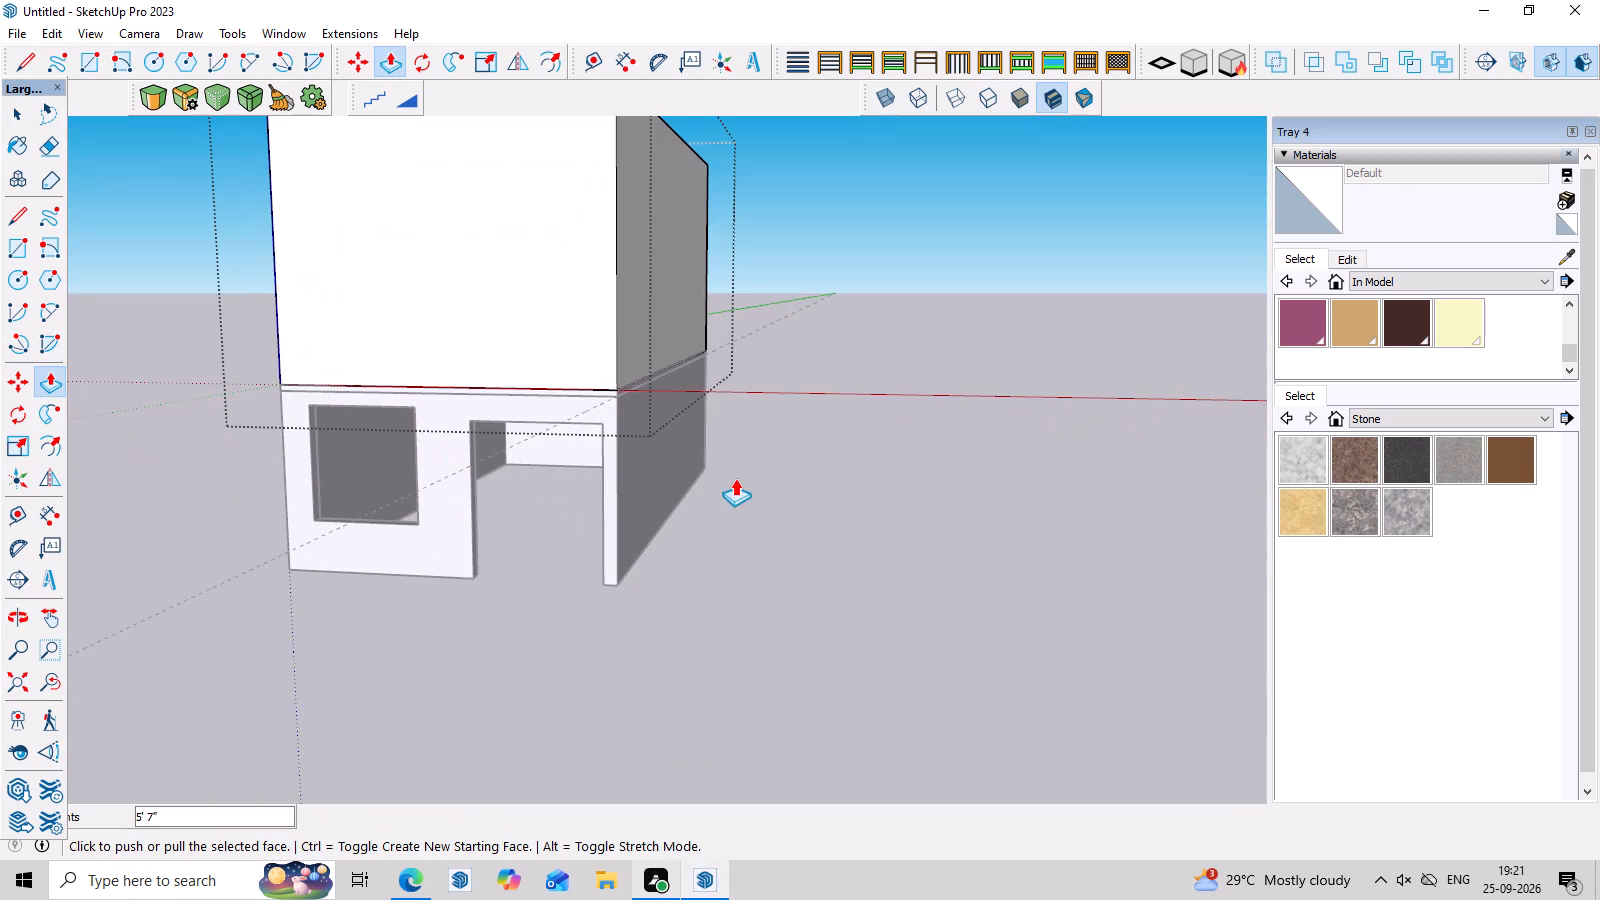
{"action": "key", "text": "space"}
{"action": "left_click", "coordinate": [736, 477]}
Draw a vertical strip rectangle about 9" wide on the facade's window-side corner, from partway up the upper storey to the ground.
{"action": "scroll", "coordinate": [861, 691], "scroll_direction": "down", "scroll_amount": 3}
{"action": "middle_click_drag", "start_coordinate": [881, 708], "coordinate": [963, 666]}
{"action": "scroll", "coordinate": [510, 469], "scroll_direction": "up", "scroll_amount": 3}
{"action": "middle_click_drag", "start_coordinate": [681, 509], "coordinate": [601, 548]}
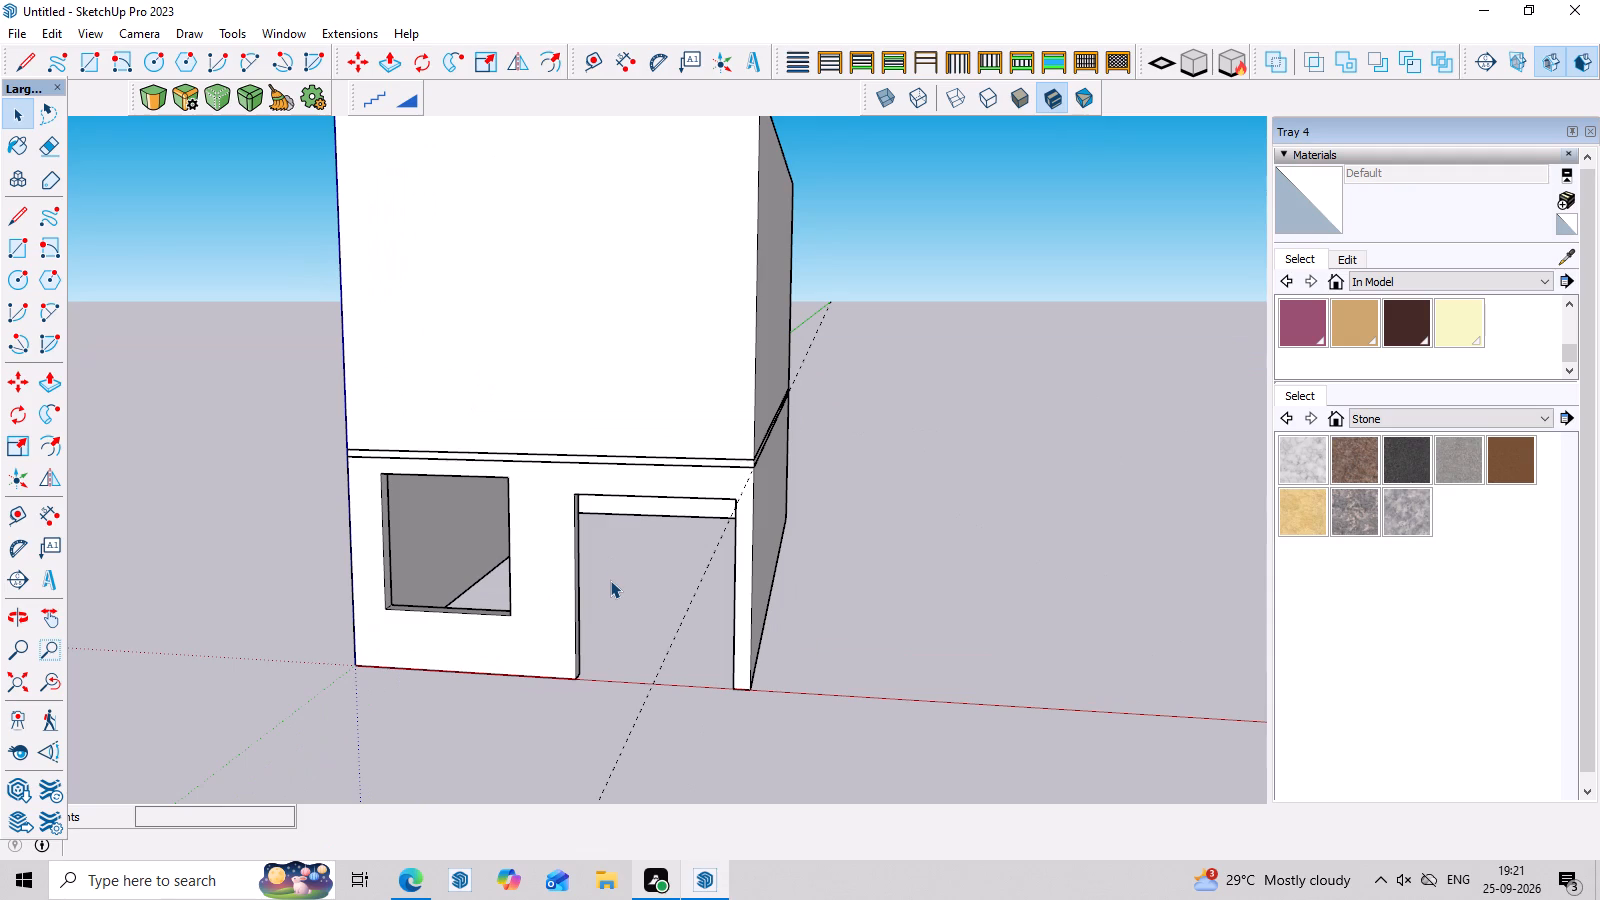
{"action": "middle_click_drag", "start_coordinate": [524, 524], "coordinate": [596, 483]}
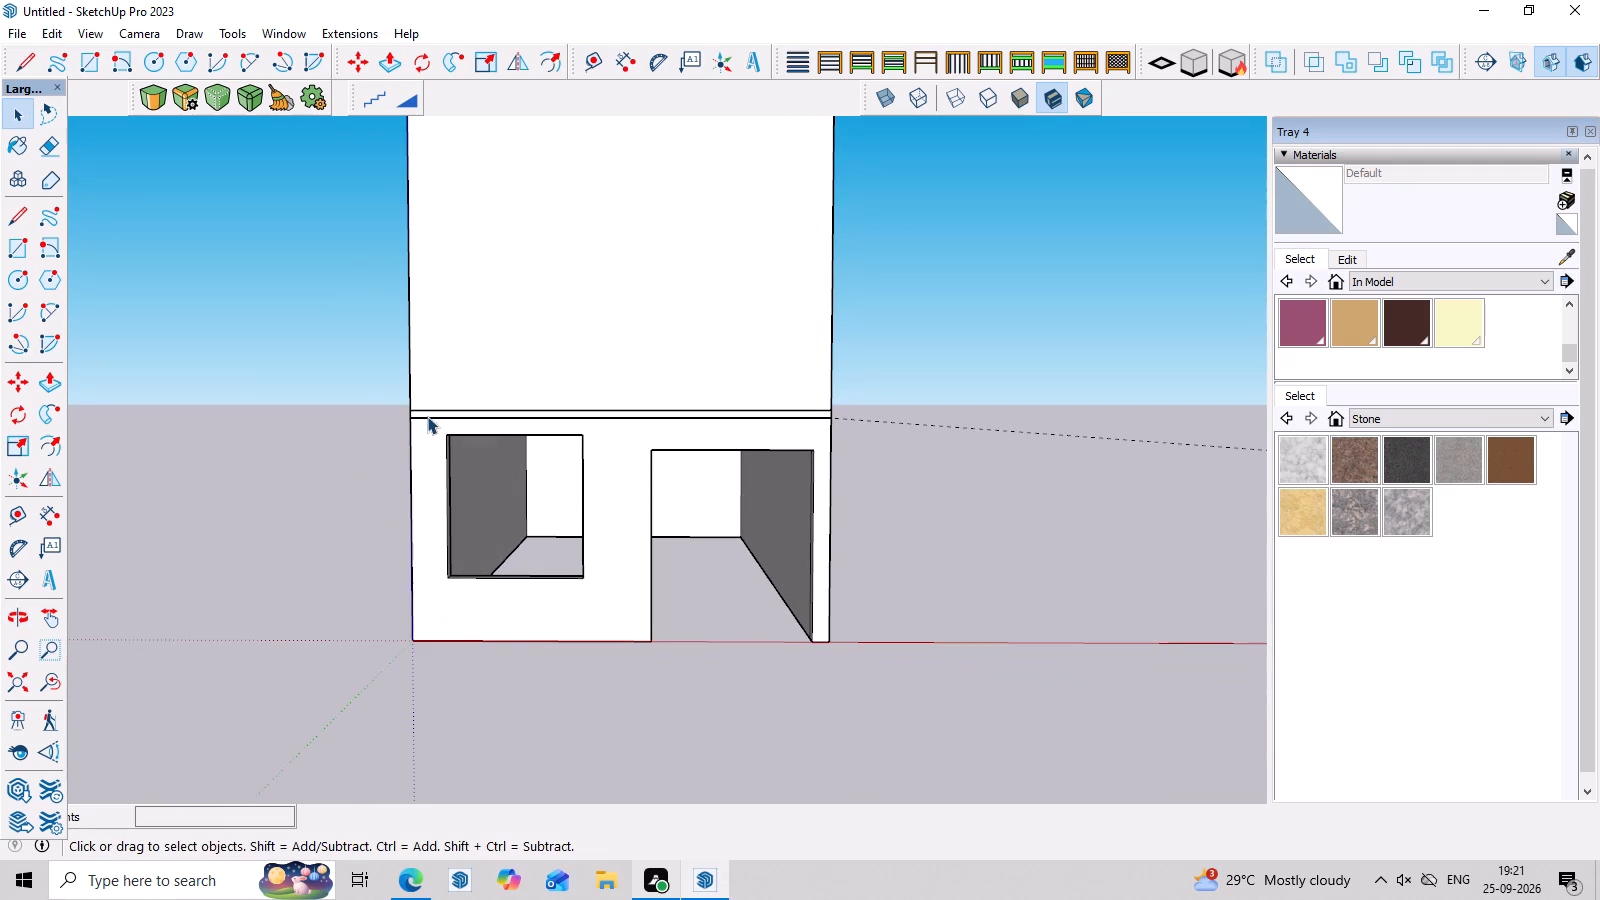
{"action": "key", "text": "r"}
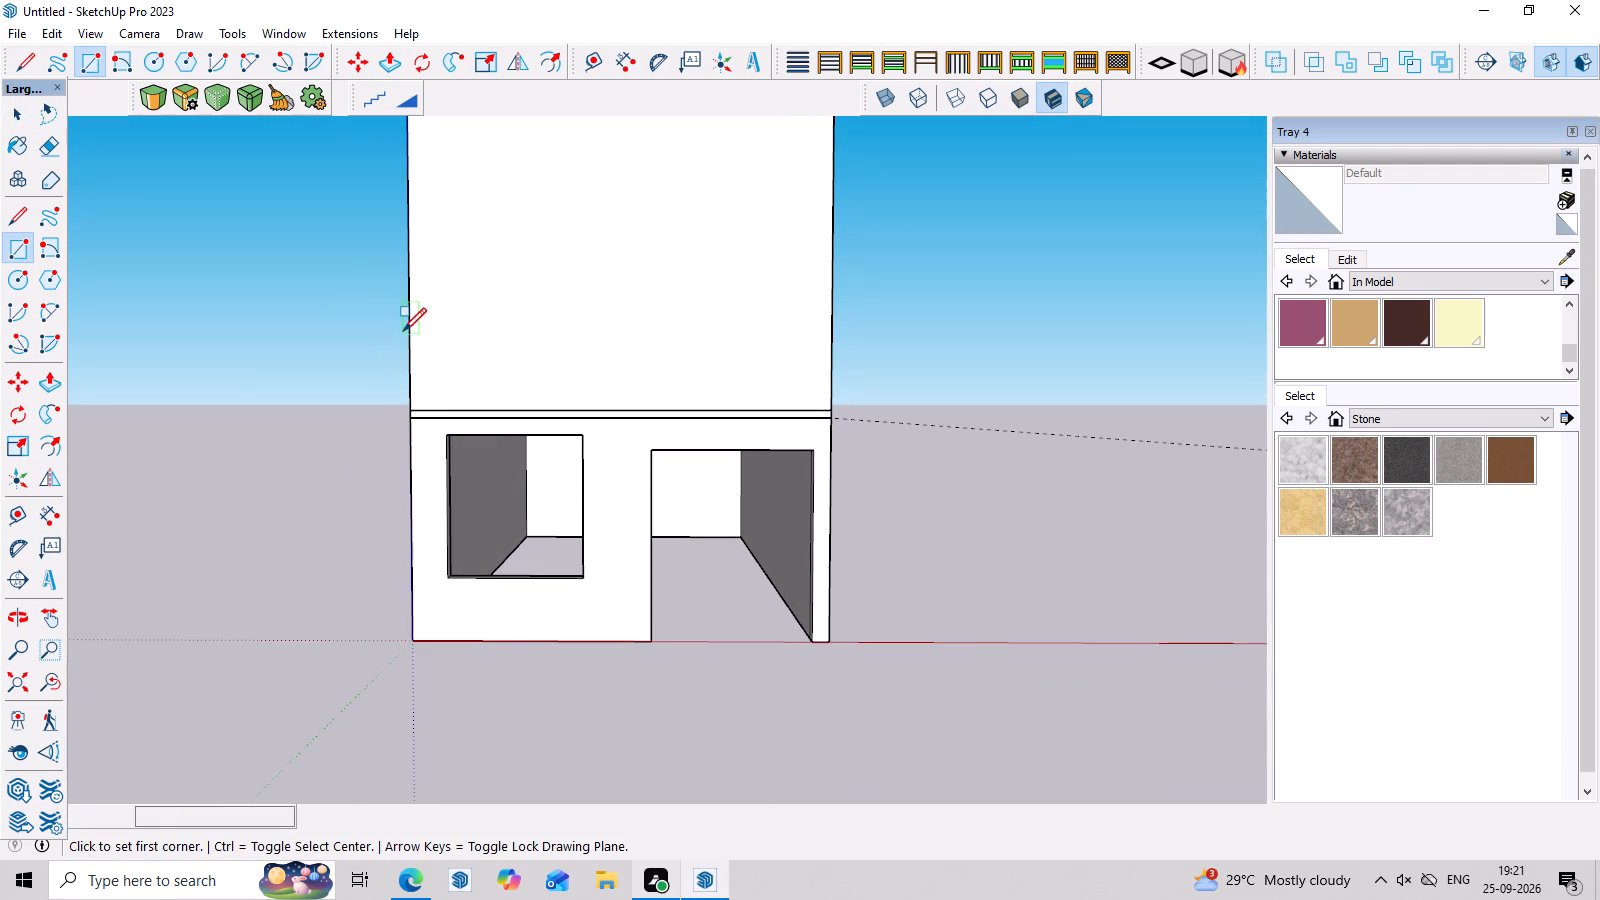
{"action": "left_click", "coordinate": [407, 321]}
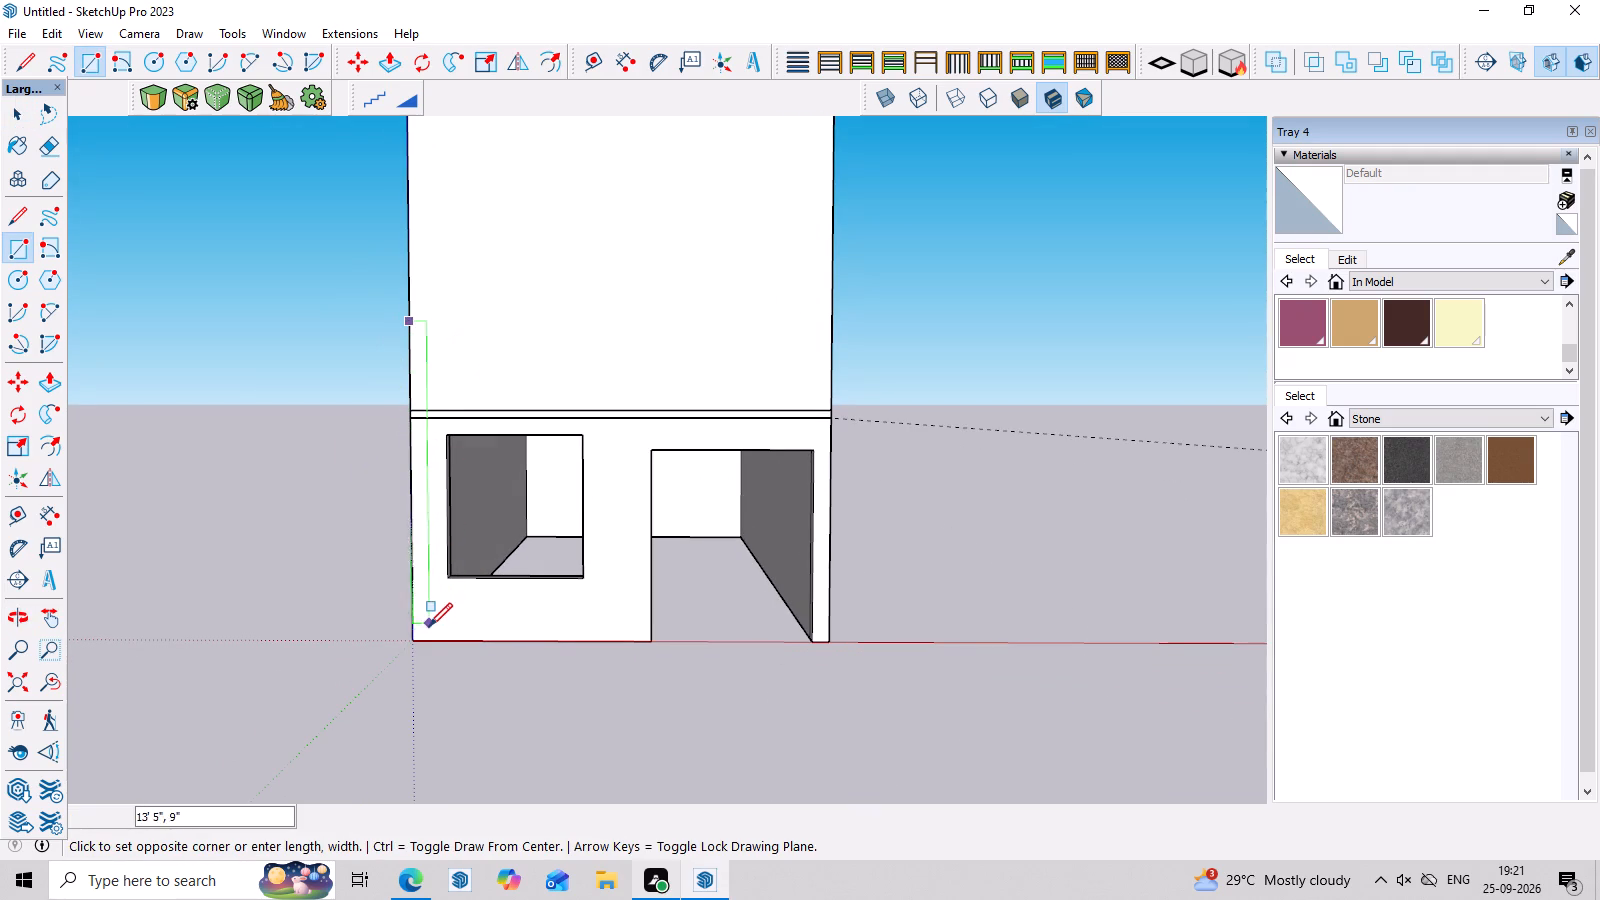
{"action": "left_click", "coordinate": [429, 641]}
Make the strip rectangle's face and edges a group.
{"action": "middle_click_drag", "start_coordinate": [489, 521], "coordinate": [490, 583]}
{"action": "key", "text": "space"}
{"action": "triple_click", "coordinate": [423, 533]}
{"action": "right_click", "coordinate": [423, 533]}
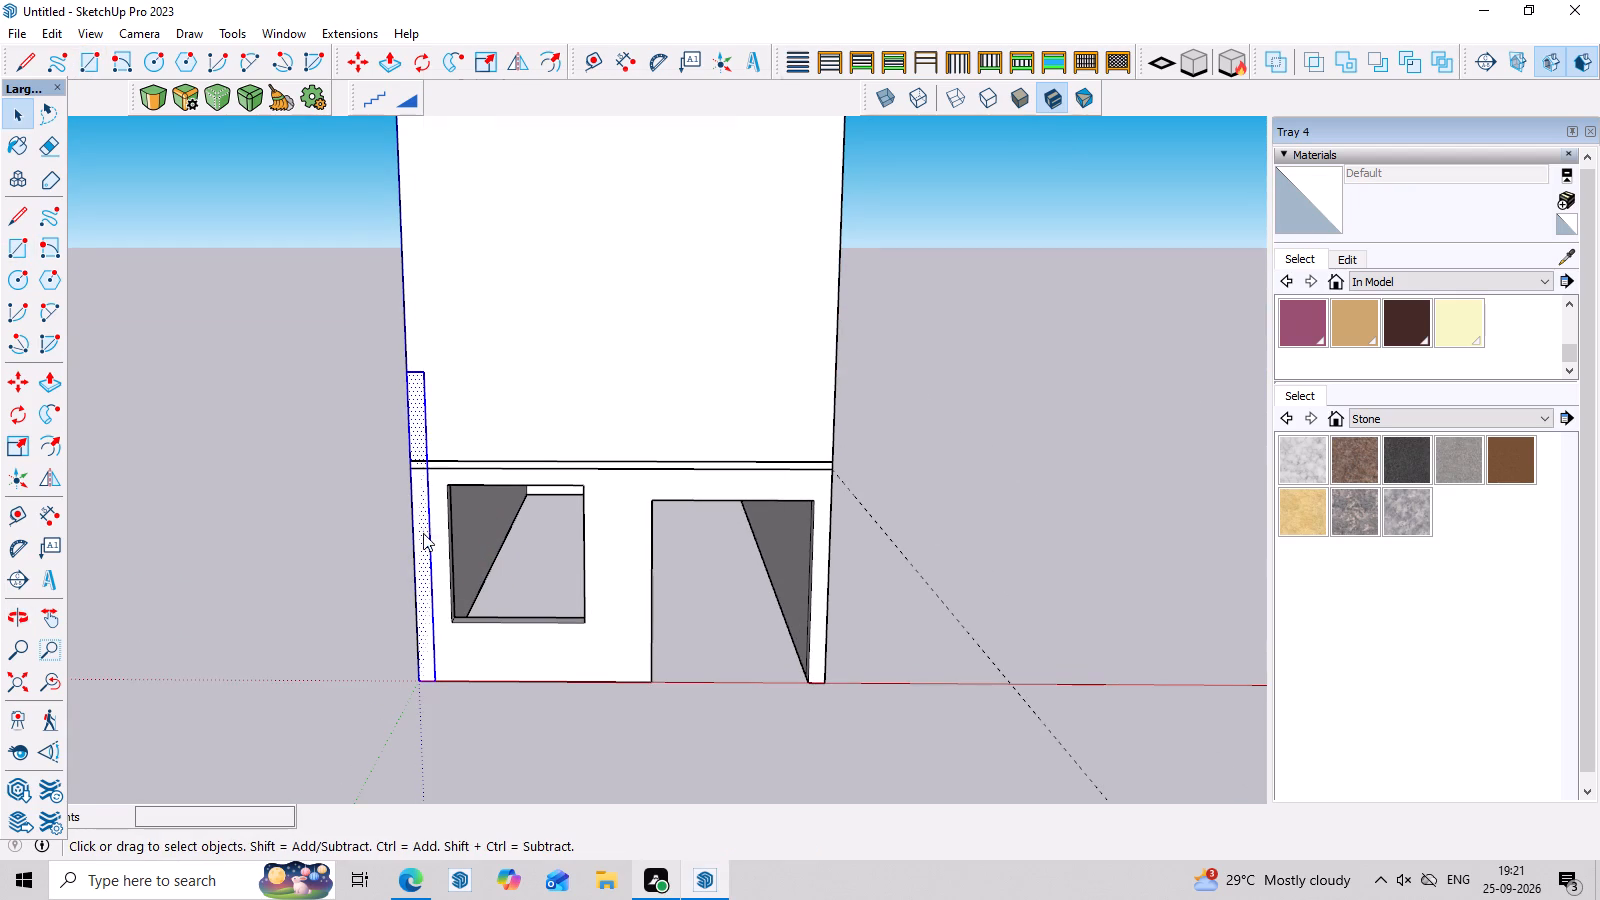
{"action": "left_click", "coordinate": [533, 252]}
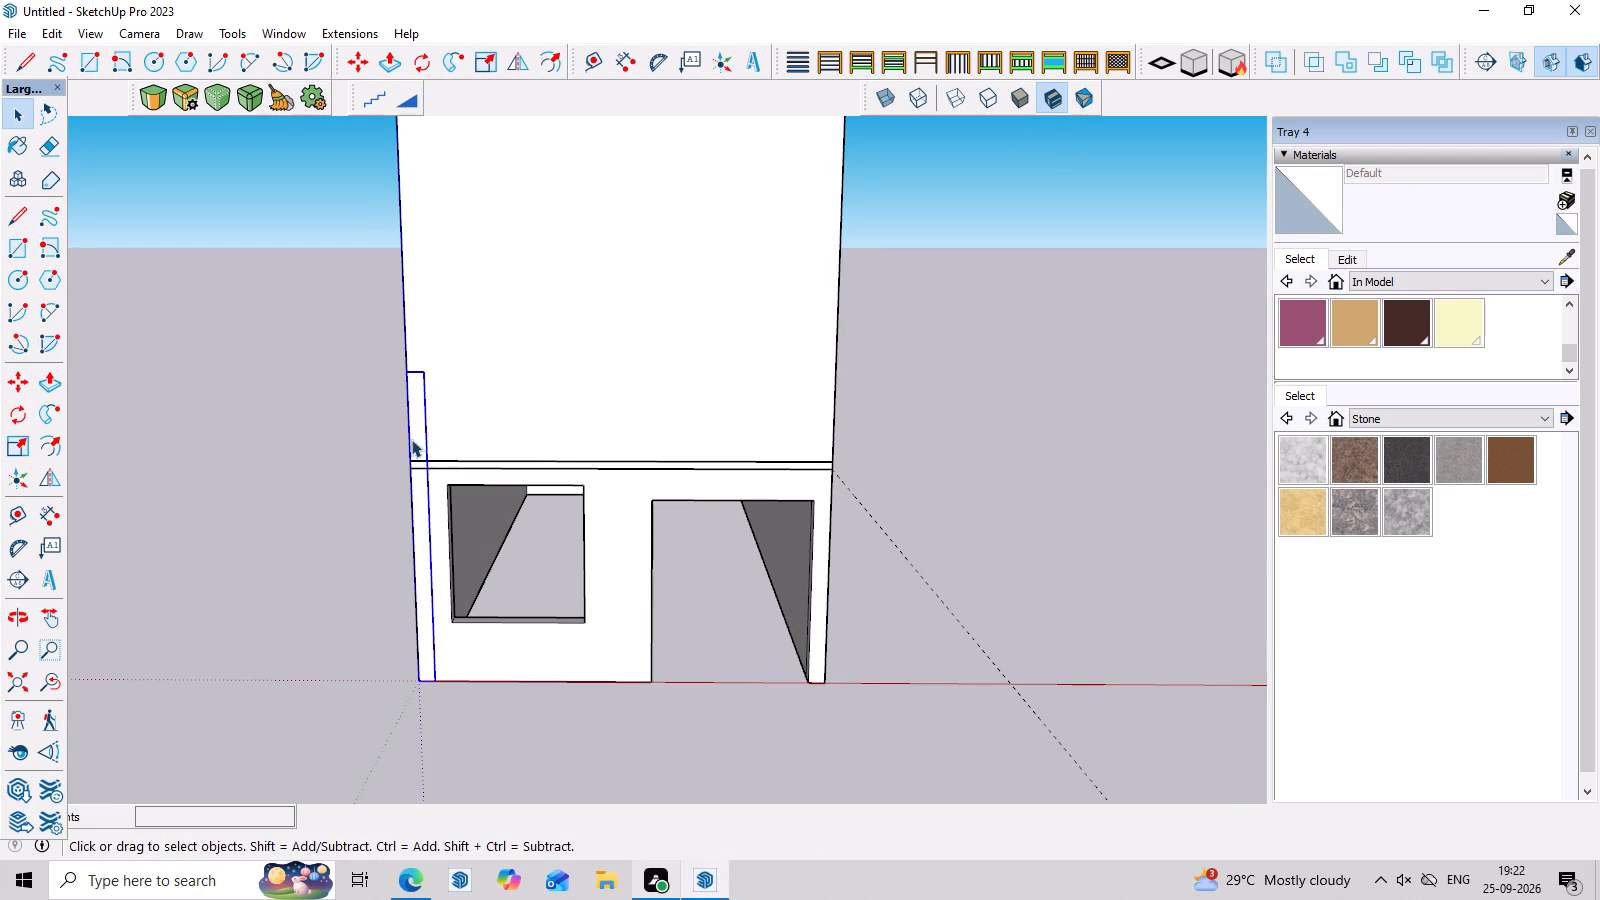
Extrude the strip's face 2" inside its group.
{"action": "triple_click", "coordinate": [418, 436]}
{"action": "key", "text": "p"}
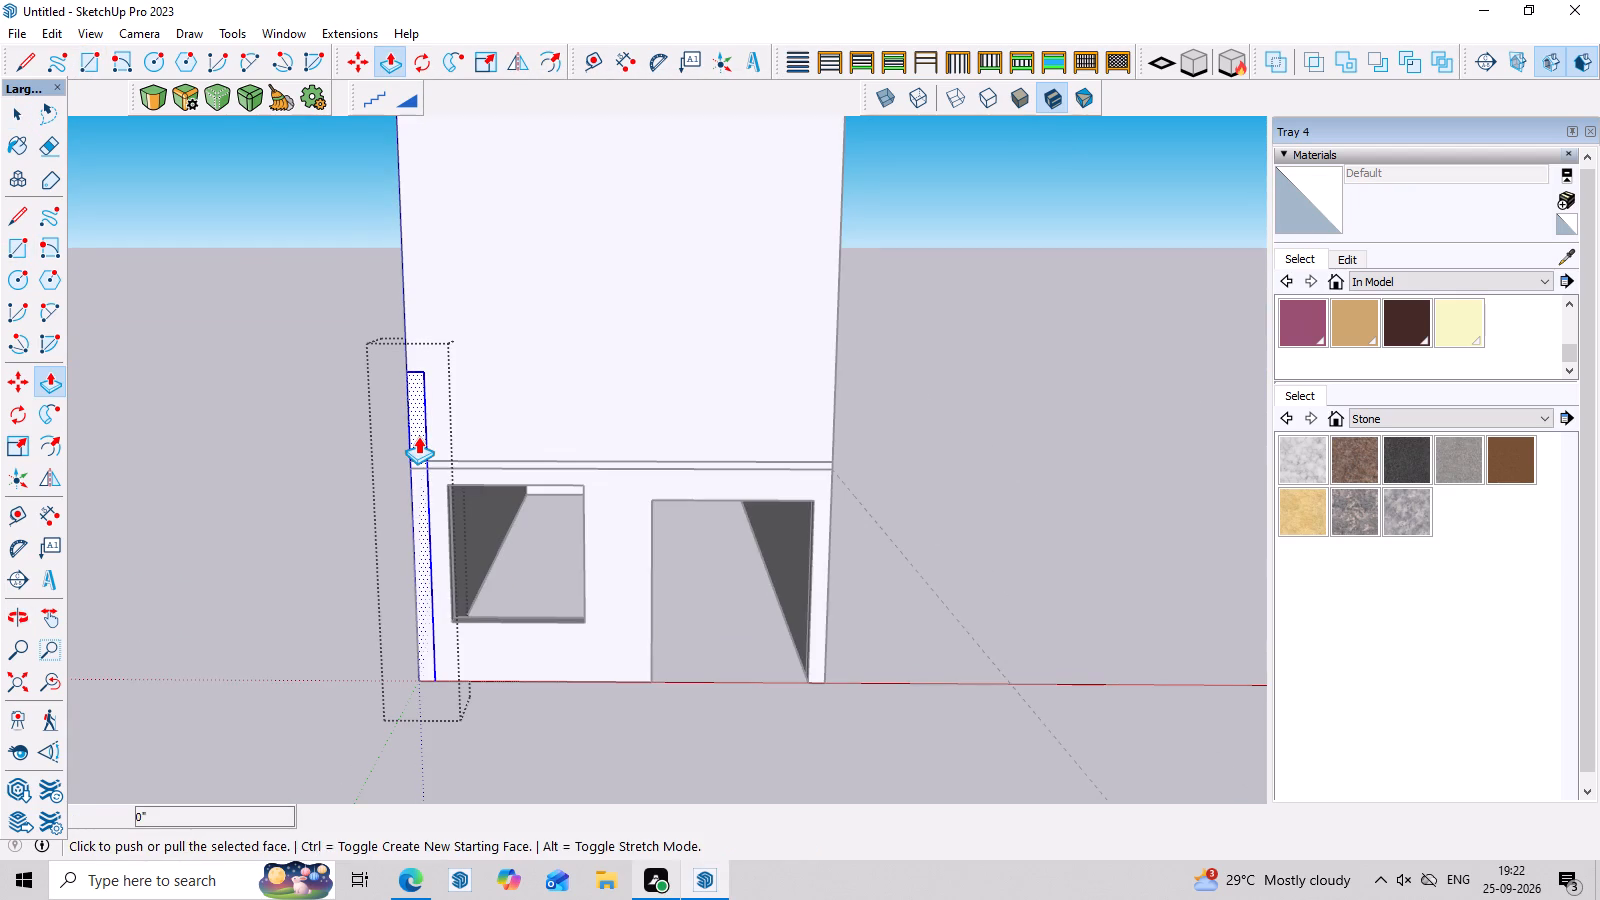
{"action": "left_click", "coordinate": [418, 436]}
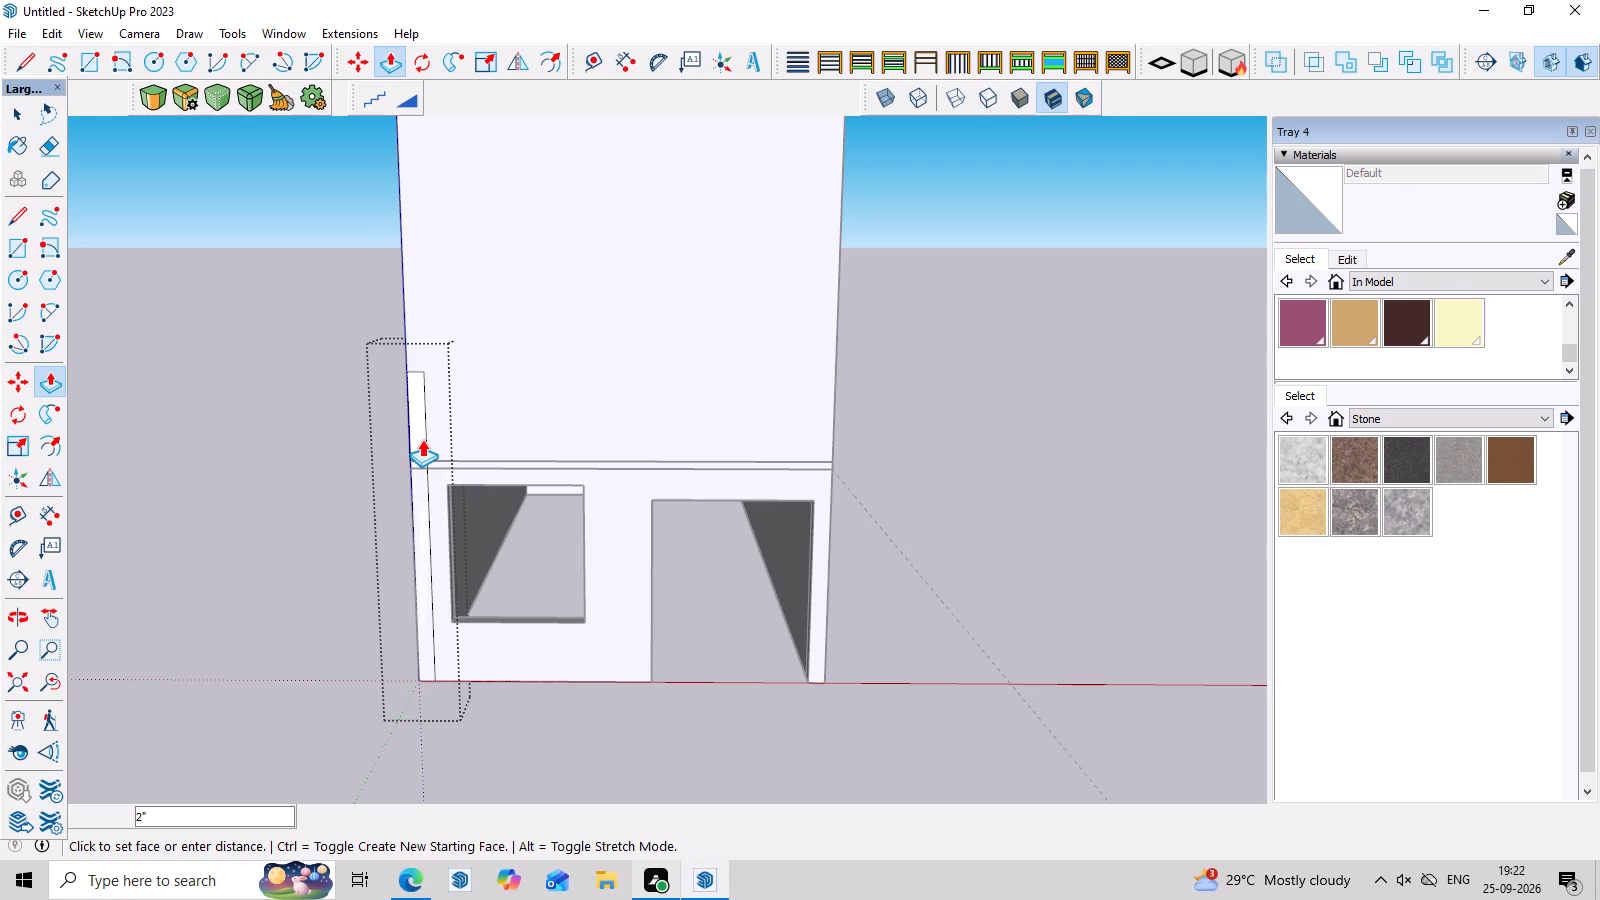
{"action": "left_click", "coordinate": [420, 440]}
{"action": "middle_click_drag", "start_coordinate": [569, 573], "coordinate": [573, 663]}
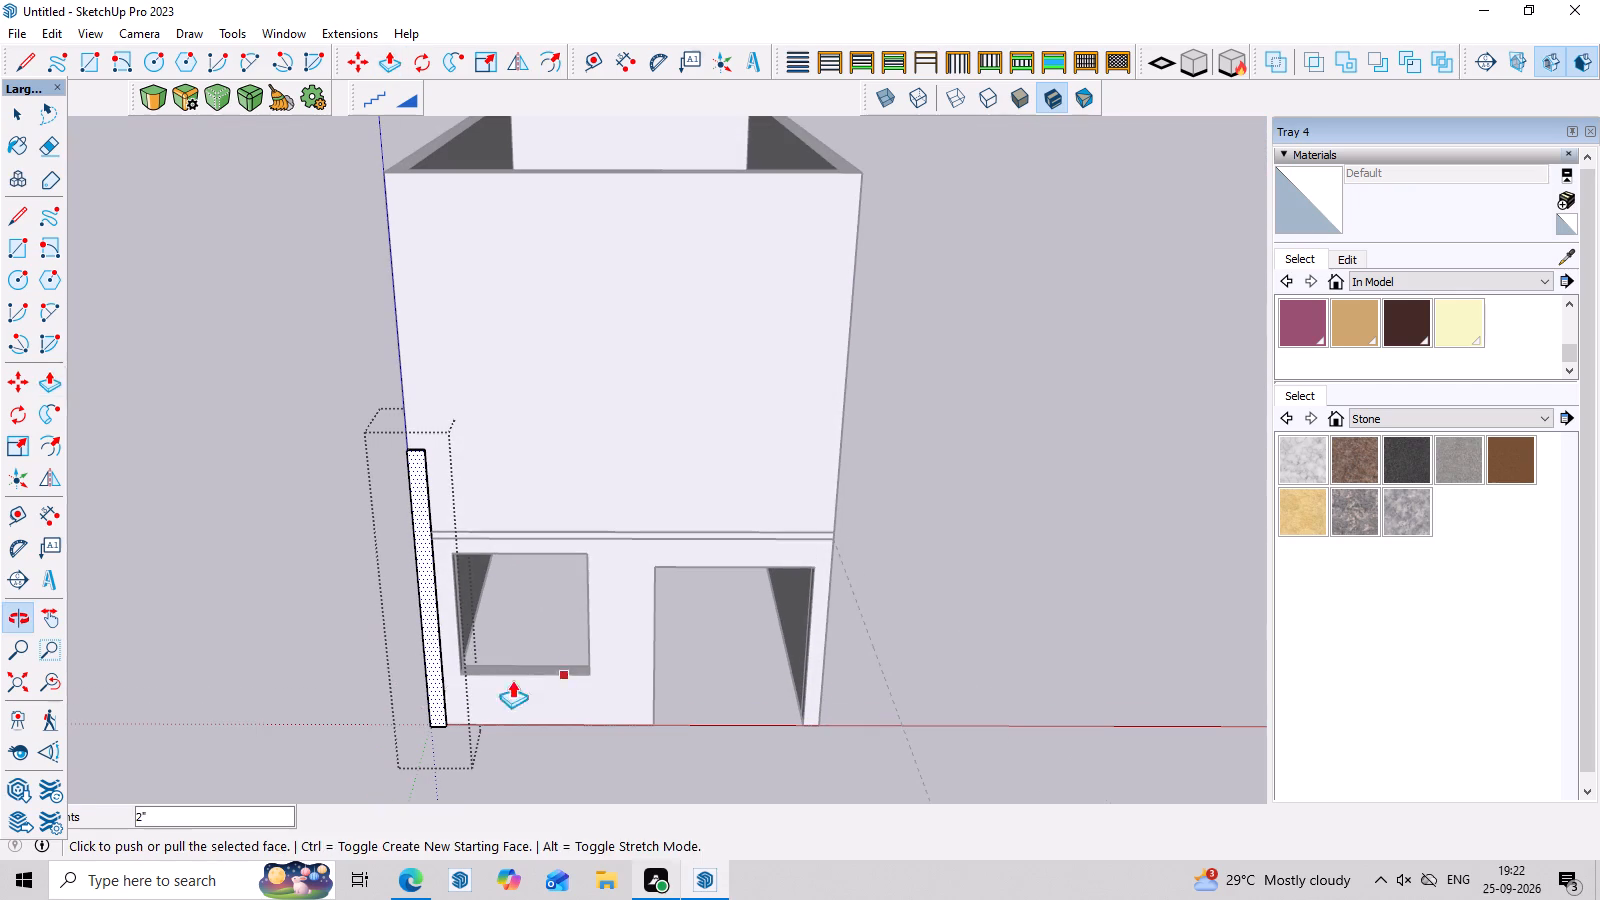
Group the extruded corner strip's geometry inside its existing group and exit the group.
{"action": "key", "text": "space"}
{"action": "triple_click", "coordinate": [426, 617]}
{"action": "right_click", "coordinate": [426, 617]}
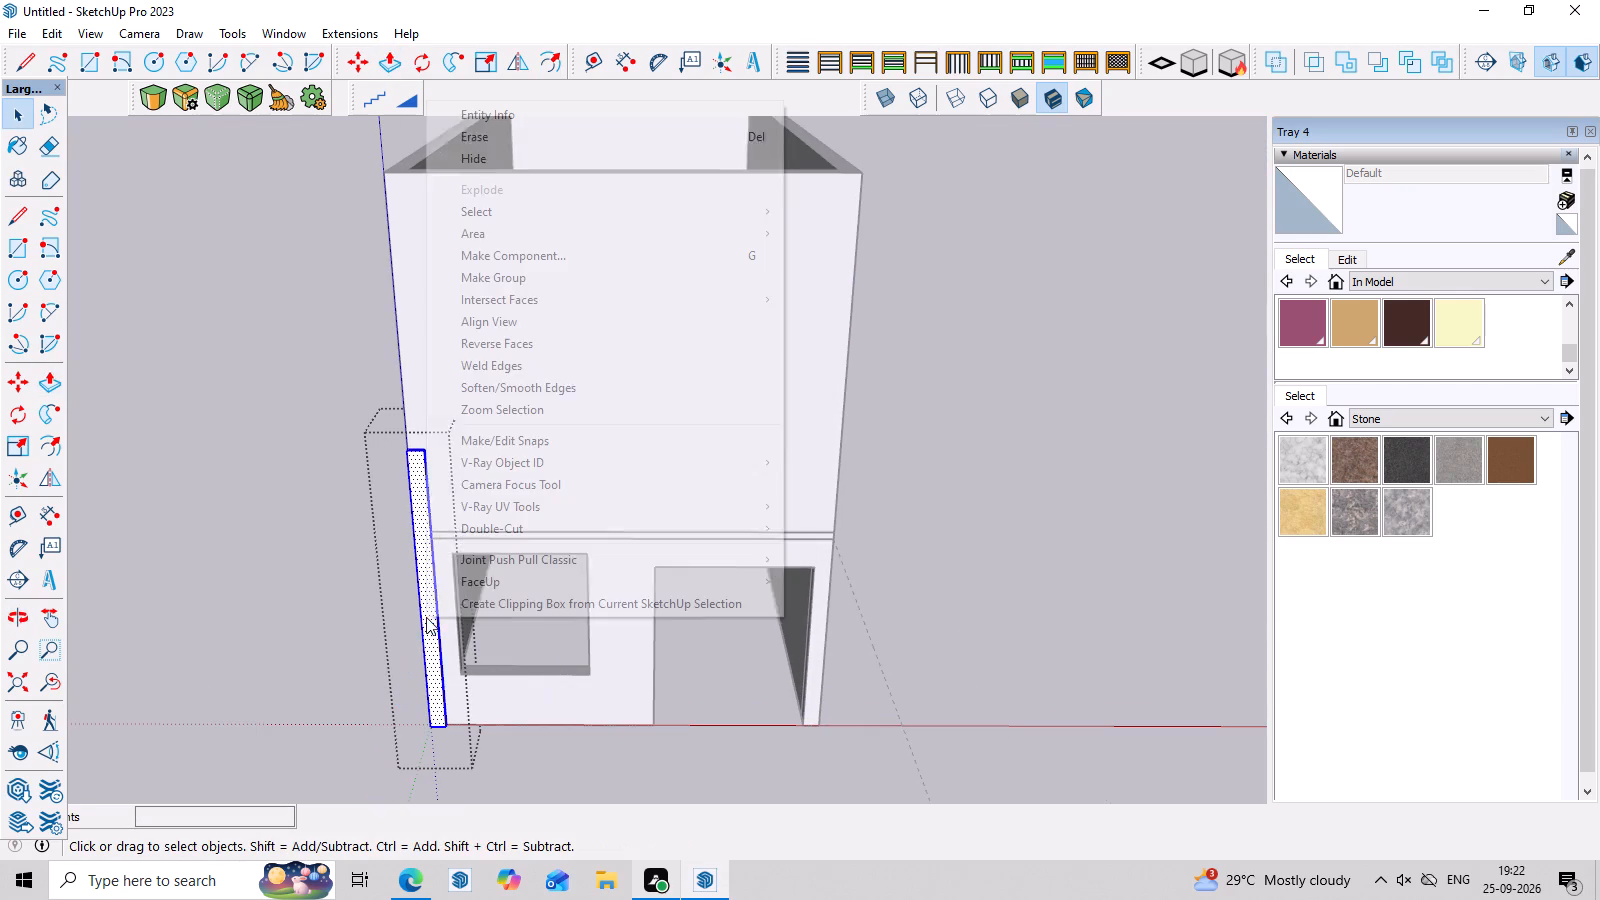
{"action": "left_click", "coordinate": [583, 288]}
{"action": "left_click", "coordinate": [583, 282]}
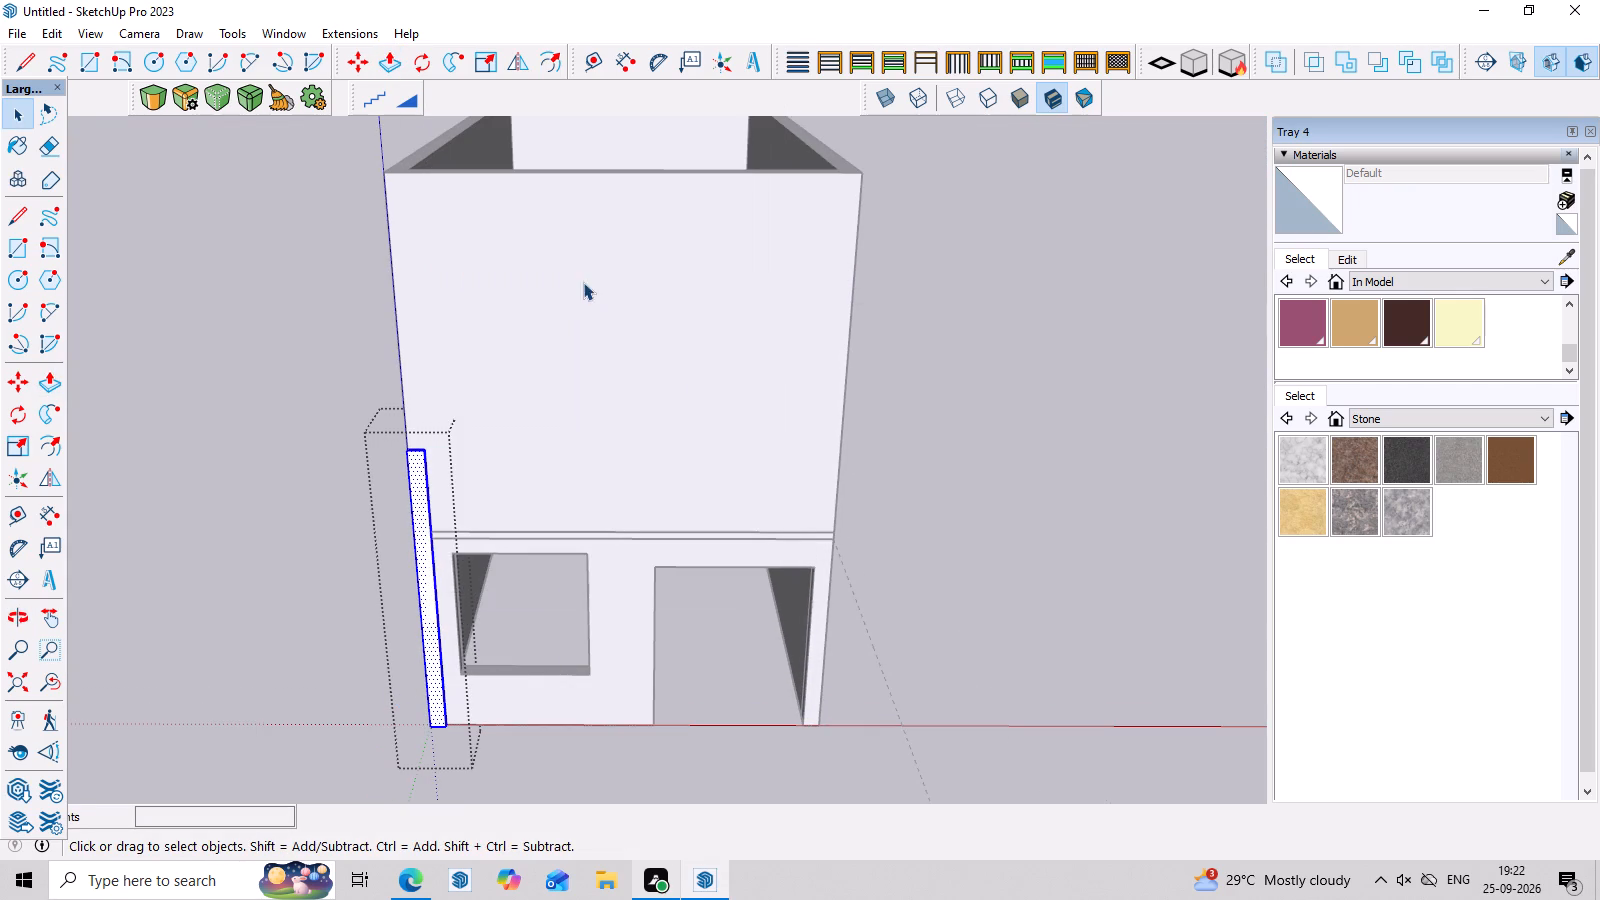
{"action": "key", "text": "space"}
{"action": "left_click", "coordinate": [909, 458]}
Open the floor slab's group and extrude its front face outward about 5" with Push/Pull.
{"action": "scroll", "coordinate": [899, 476], "scroll_direction": "down", "scroll_amount": 2}
{"action": "middle_click_drag", "start_coordinate": [902, 487], "coordinate": [895, 301]}
{"action": "scroll", "coordinate": [892, 336], "scroll_direction": "up", "scroll_amount": 1}
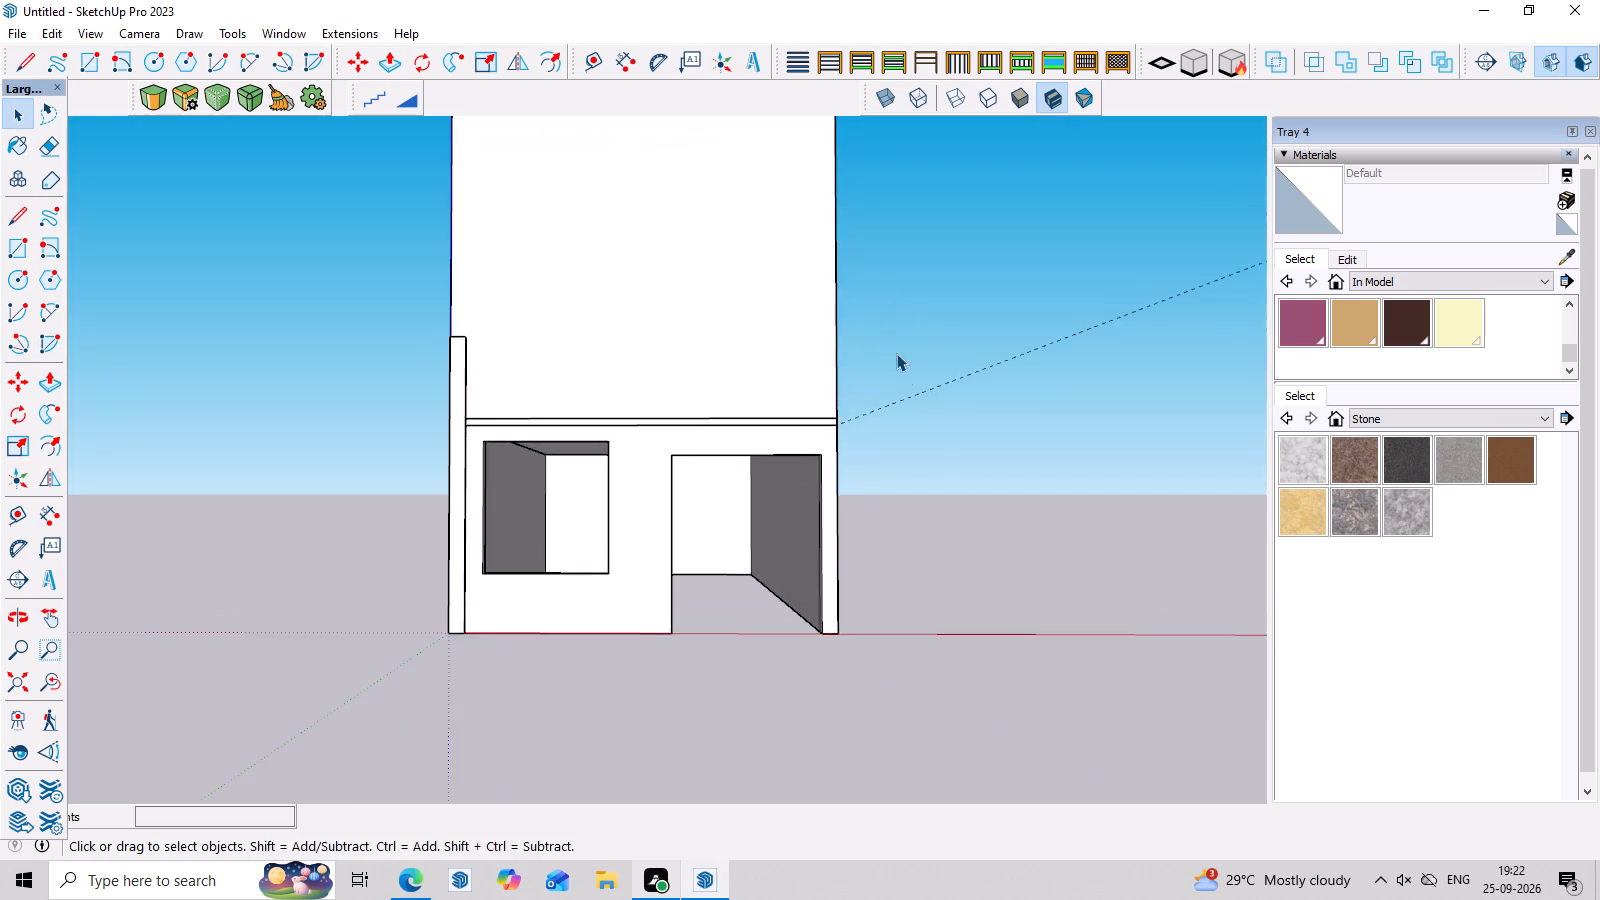
{"action": "middle_click_drag", "start_coordinate": [907, 384], "coordinate": [920, 484]}
{"action": "scroll", "coordinate": [912, 498], "scroll_direction": "up", "scroll_amount": 3}
{"action": "middle_click_drag", "start_coordinate": [912, 498], "coordinate": [916, 474]}
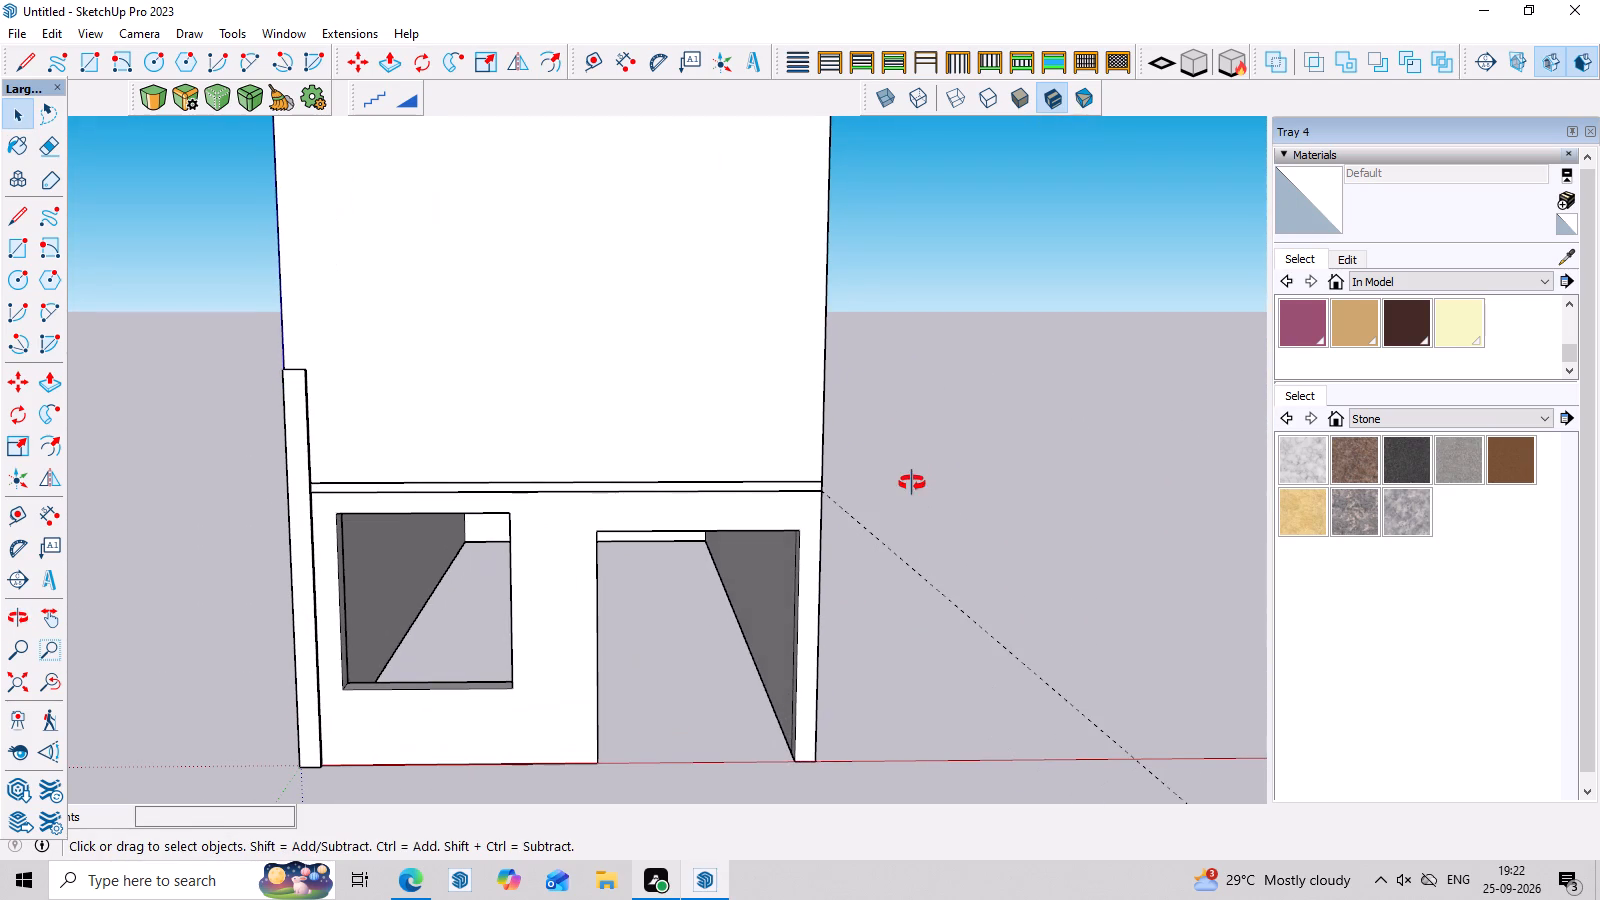
{"action": "middle_click", "coordinate": [912, 483]}
{"action": "scroll", "coordinate": [395, 505], "scroll_direction": "up", "scroll_amount": 2}
{"action": "triple_click", "coordinate": [334, 485]}
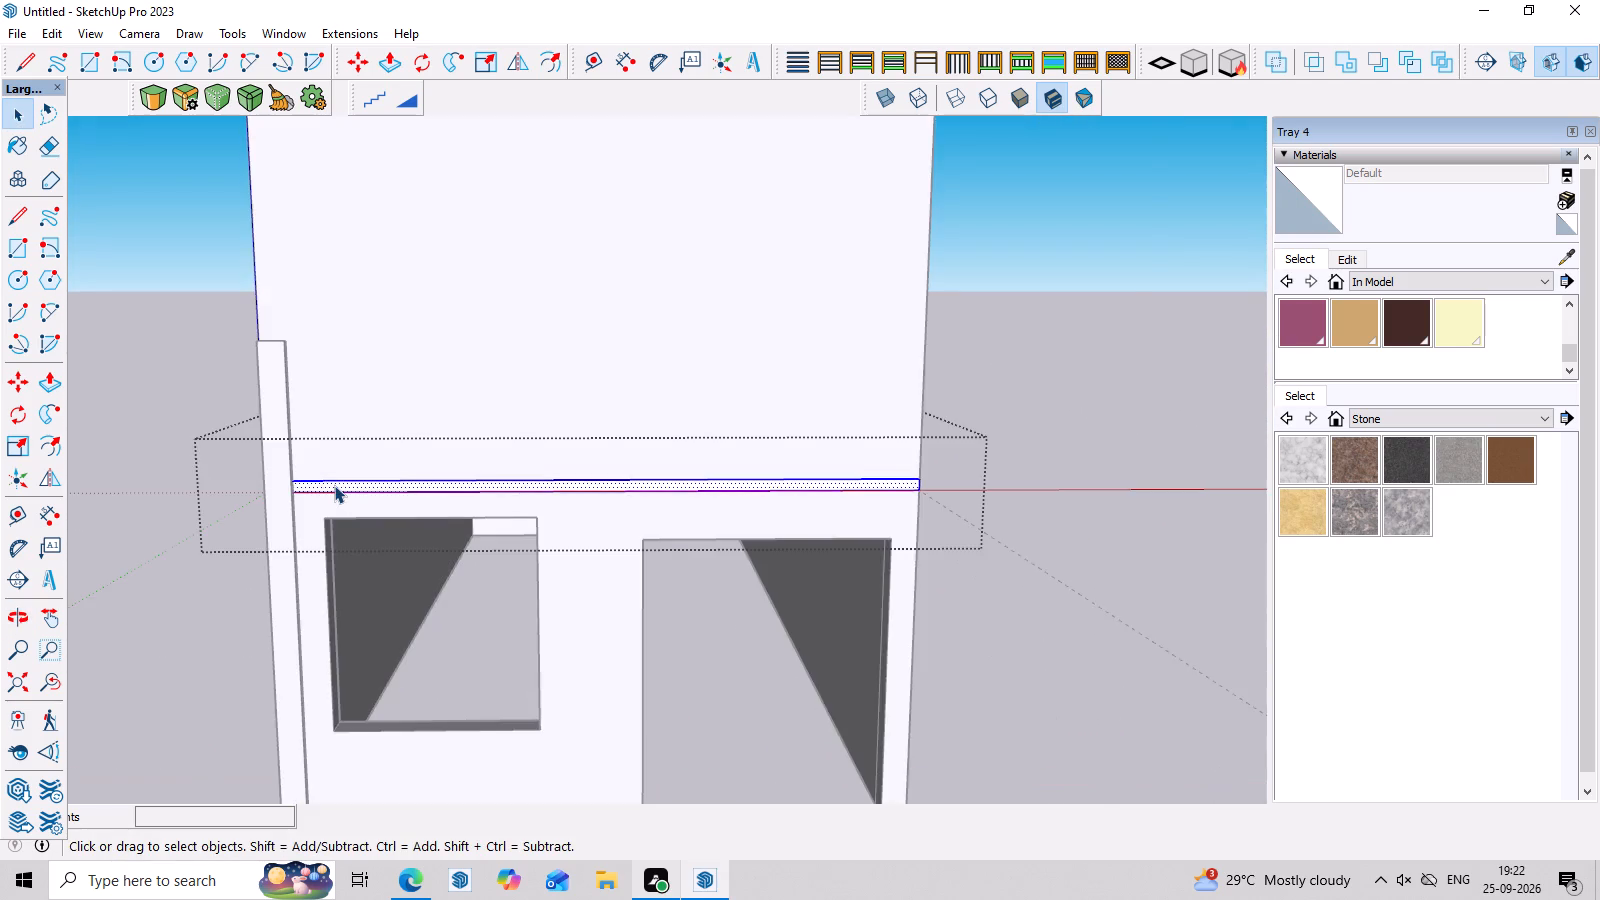
{"action": "scroll", "coordinate": [334, 485], "scroll_direction": "up", "scroll_amount": 3}
{"action": "left_click", "coordinate": [334, 485]}
{"action": "key", "text": "p"}
{"action": "left_click", "coordinate": [332, 485]}
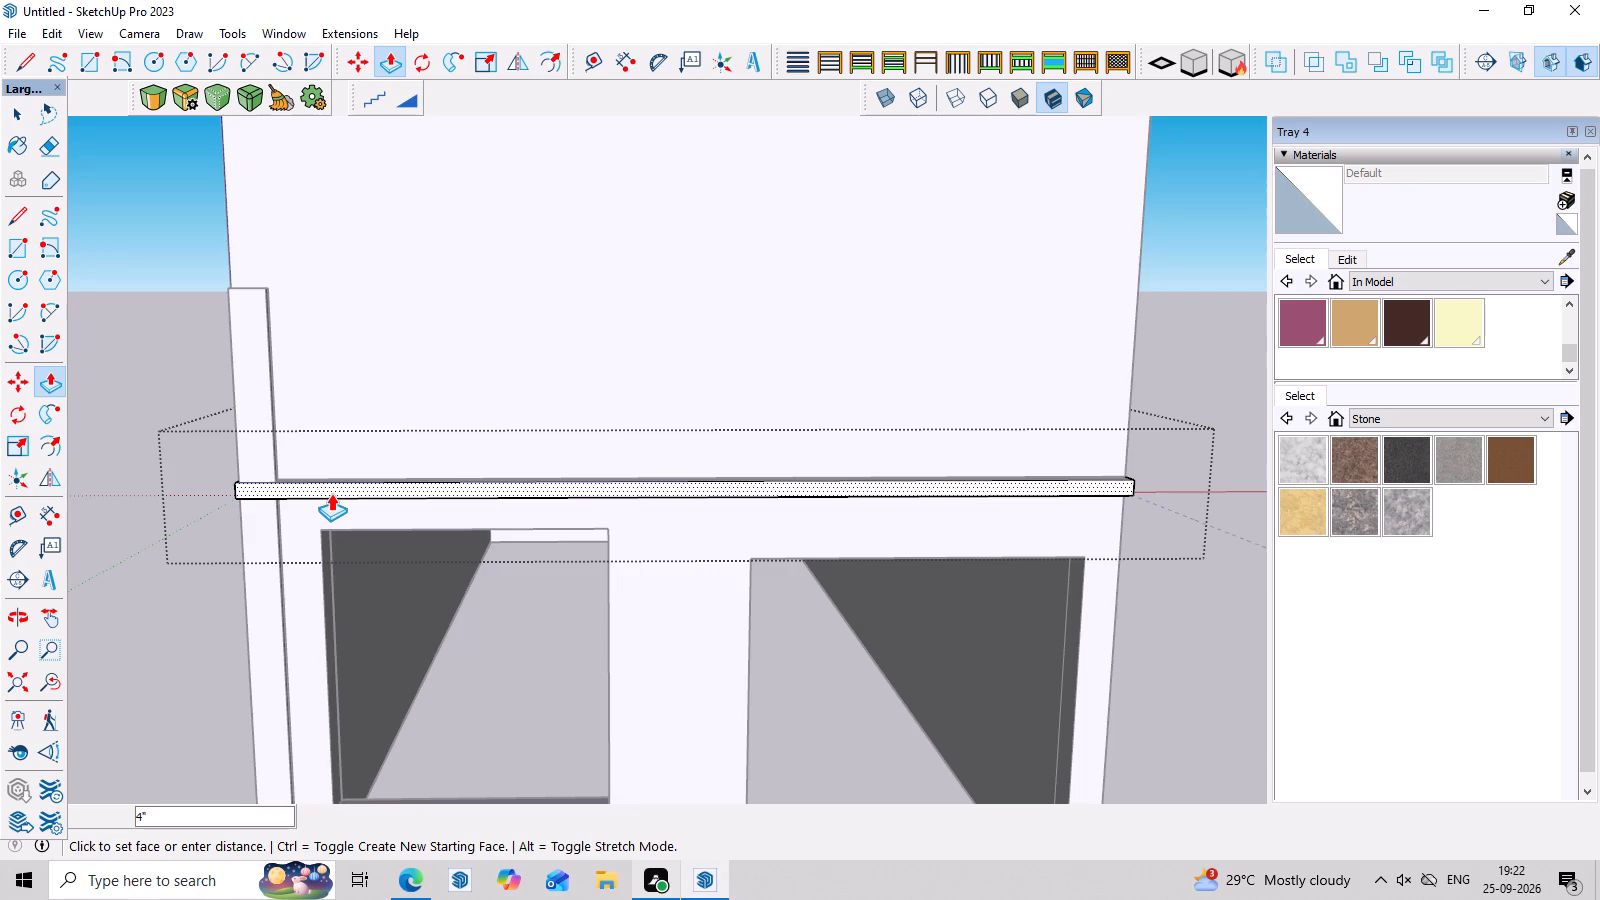
{"action": "left_click", "coordinate": [331, 493]}
Draw a vertical line across the slab's window-side end face, in line with the wall corner.
{"action": "middle_click_drag", "start_coordinate": [387, 495], "coordinate": [702, 467]}
{"action": "scroll", "coordinate": [231, 556], "scroll_direction": "up", "scroll_amount": 2}
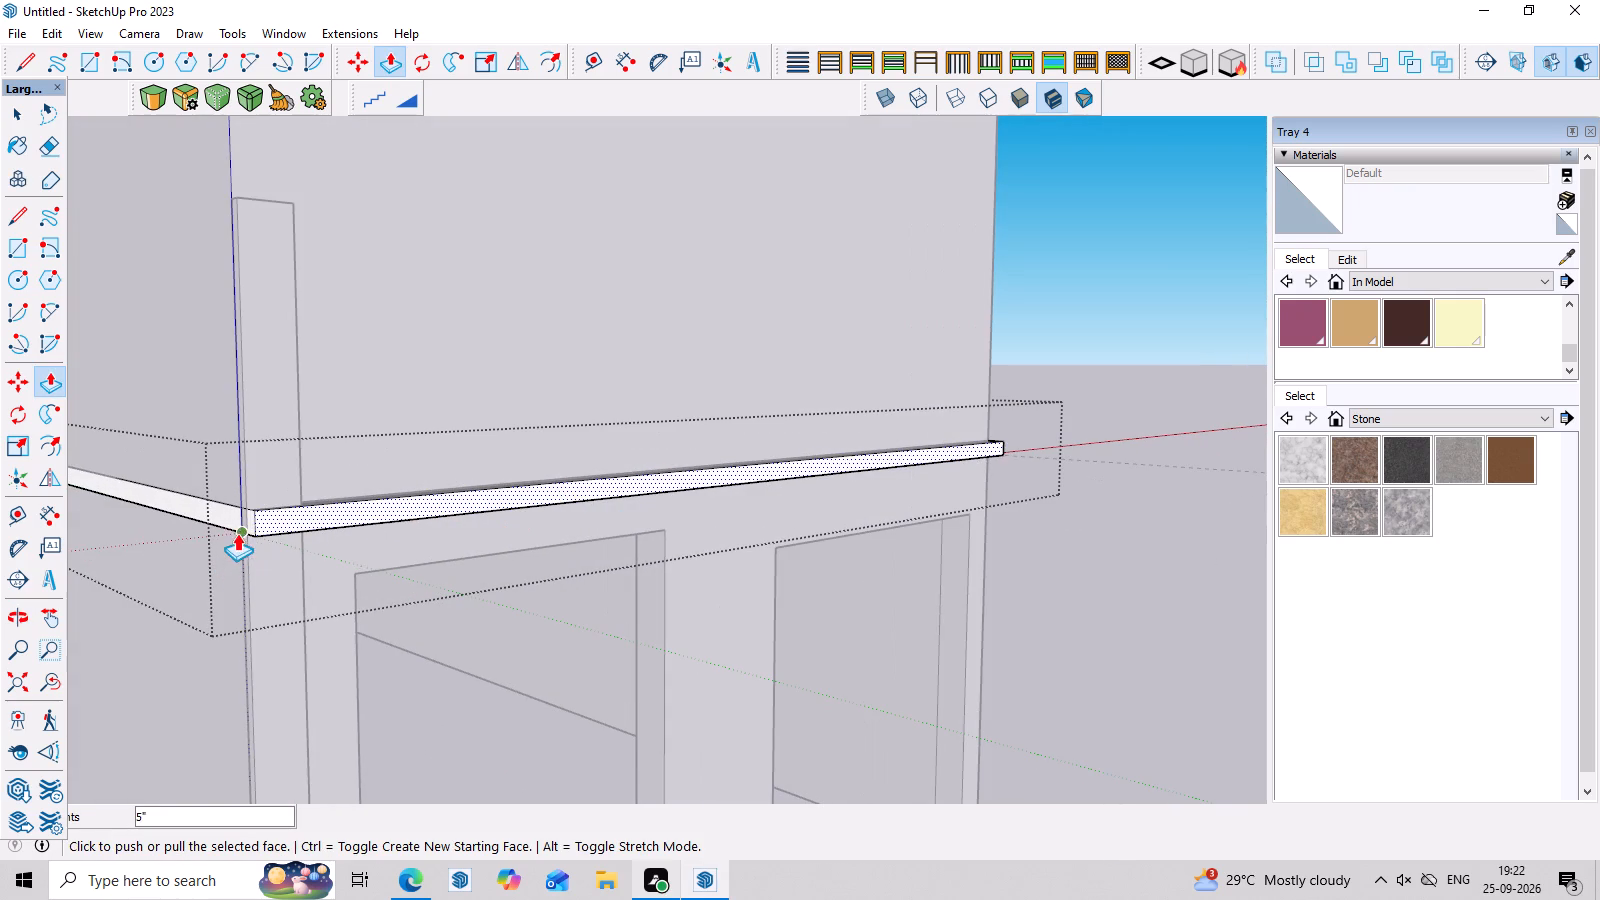
{"action": "left_click", "coordinate": [244, 521]}
{"action": "key", "text": "space"}
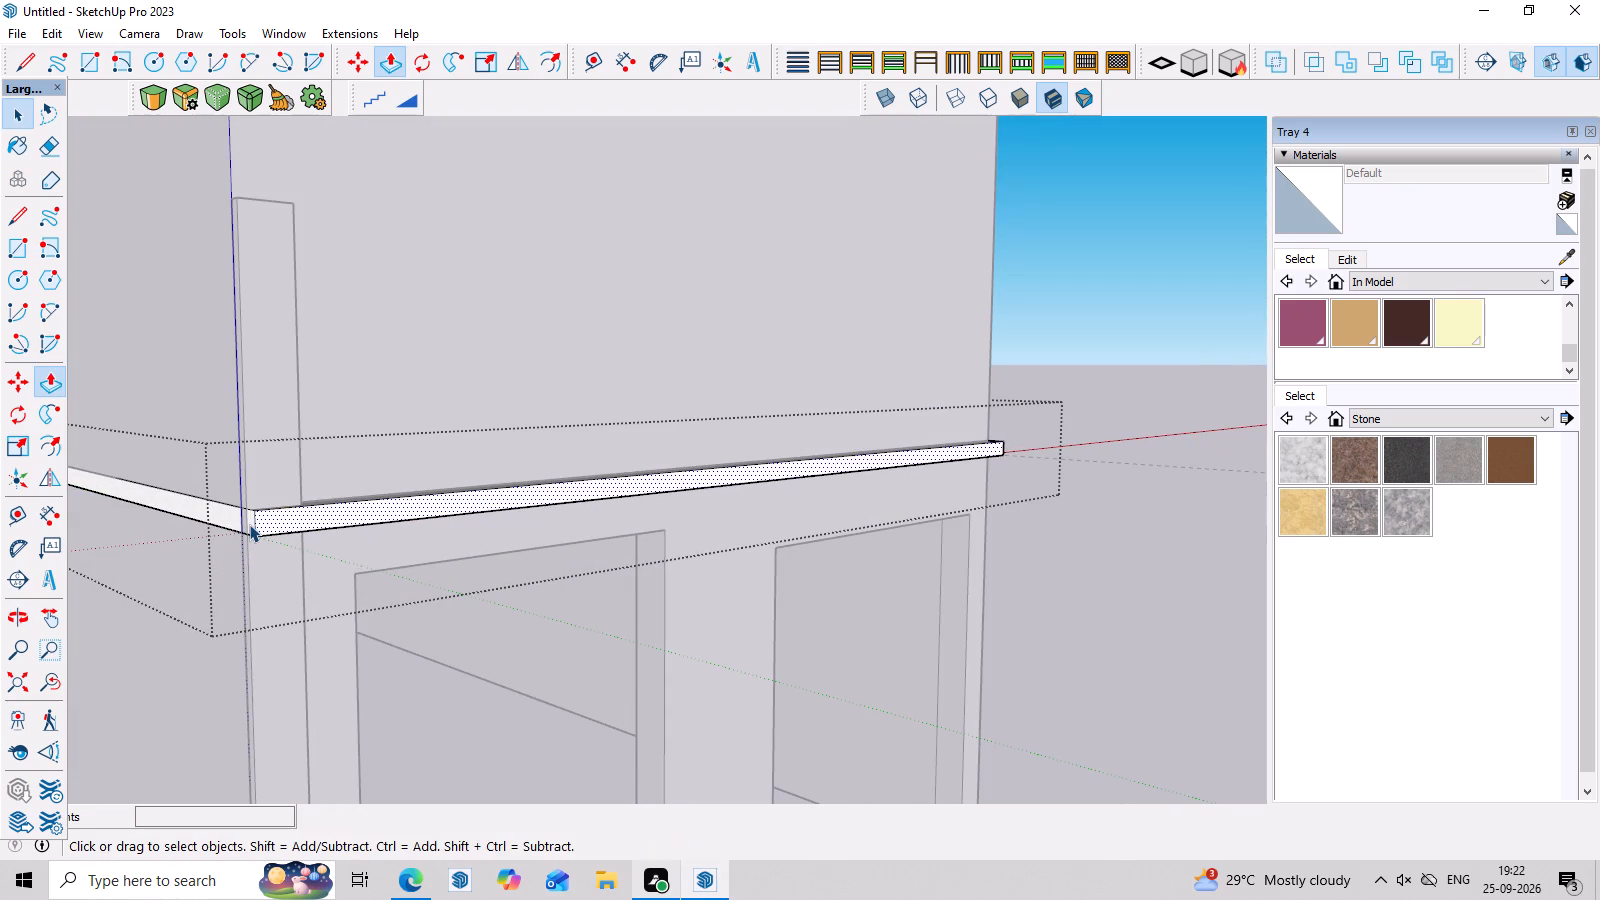
{"action": "left_click", "coordinate": [249, 524]}
{"action": "scroll", "coordinate": [259, 524], "scroll_direction": "up", "scroll_amount": 3}
{"action": "middle_click_drag", "start_coordinate": [264, 524], "coordinate": [488, 529]}
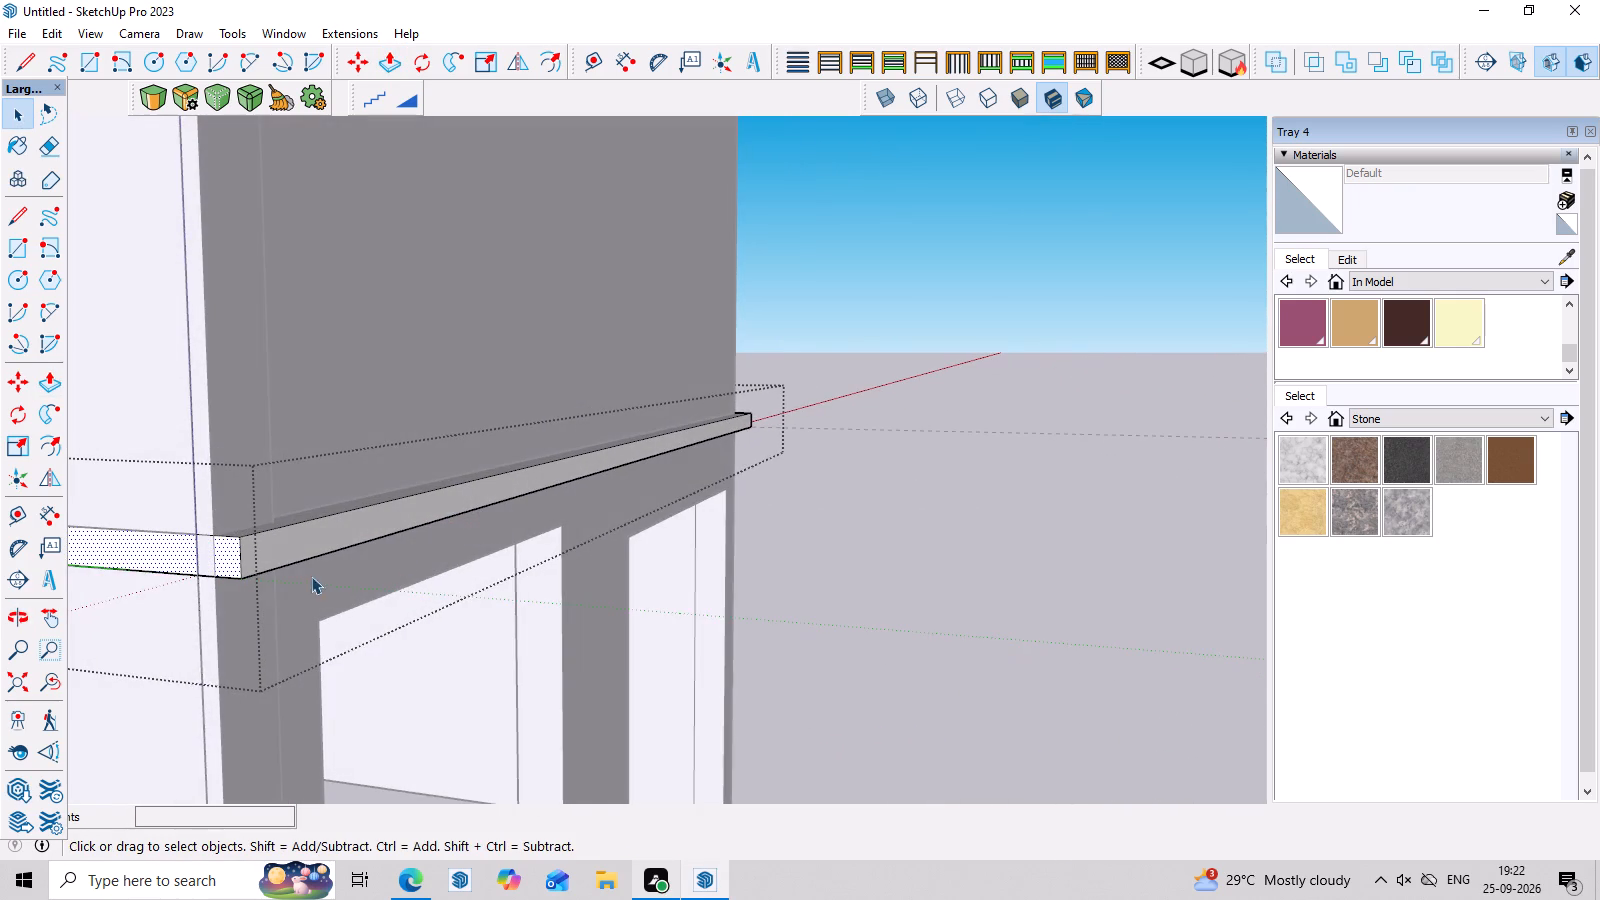
{"action": "scroll", "coordinate": [237, 577], "scroll_direction": "up", "scroll_amount": 4}
{"action": "key", "text": "l"}
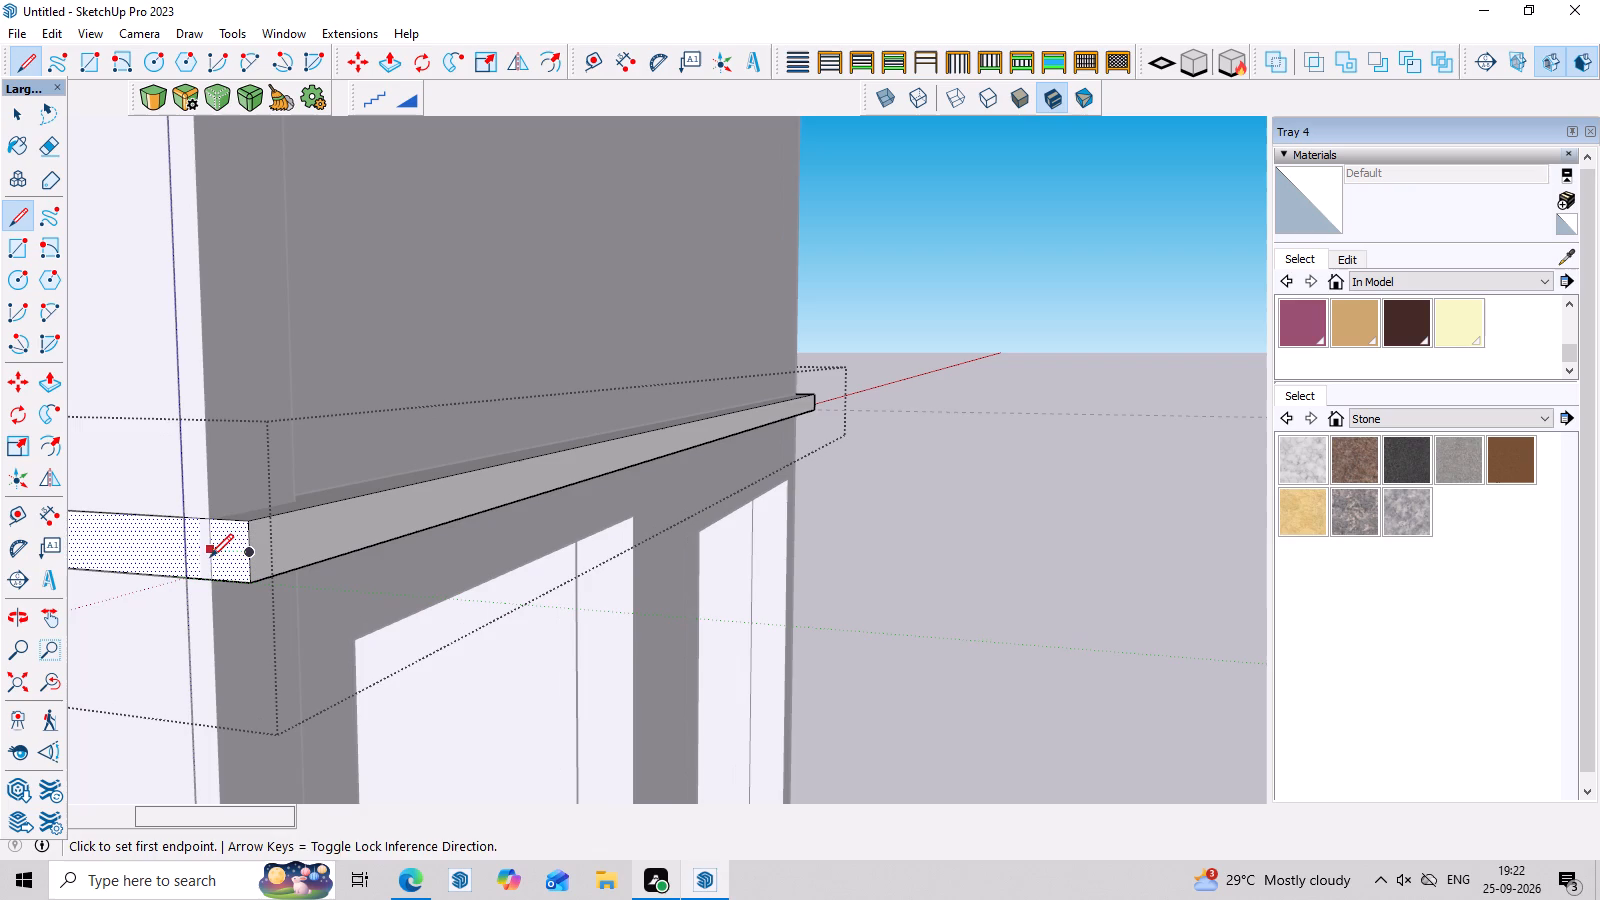
{"action": "scroll", "coordinate": [38, 556], "scroll_direction": "up", "scroll_amount": 3}
{"action": "scroll", "coordinate": [172, 526], "scroll_direction": "up", "scroll_amount": 8}
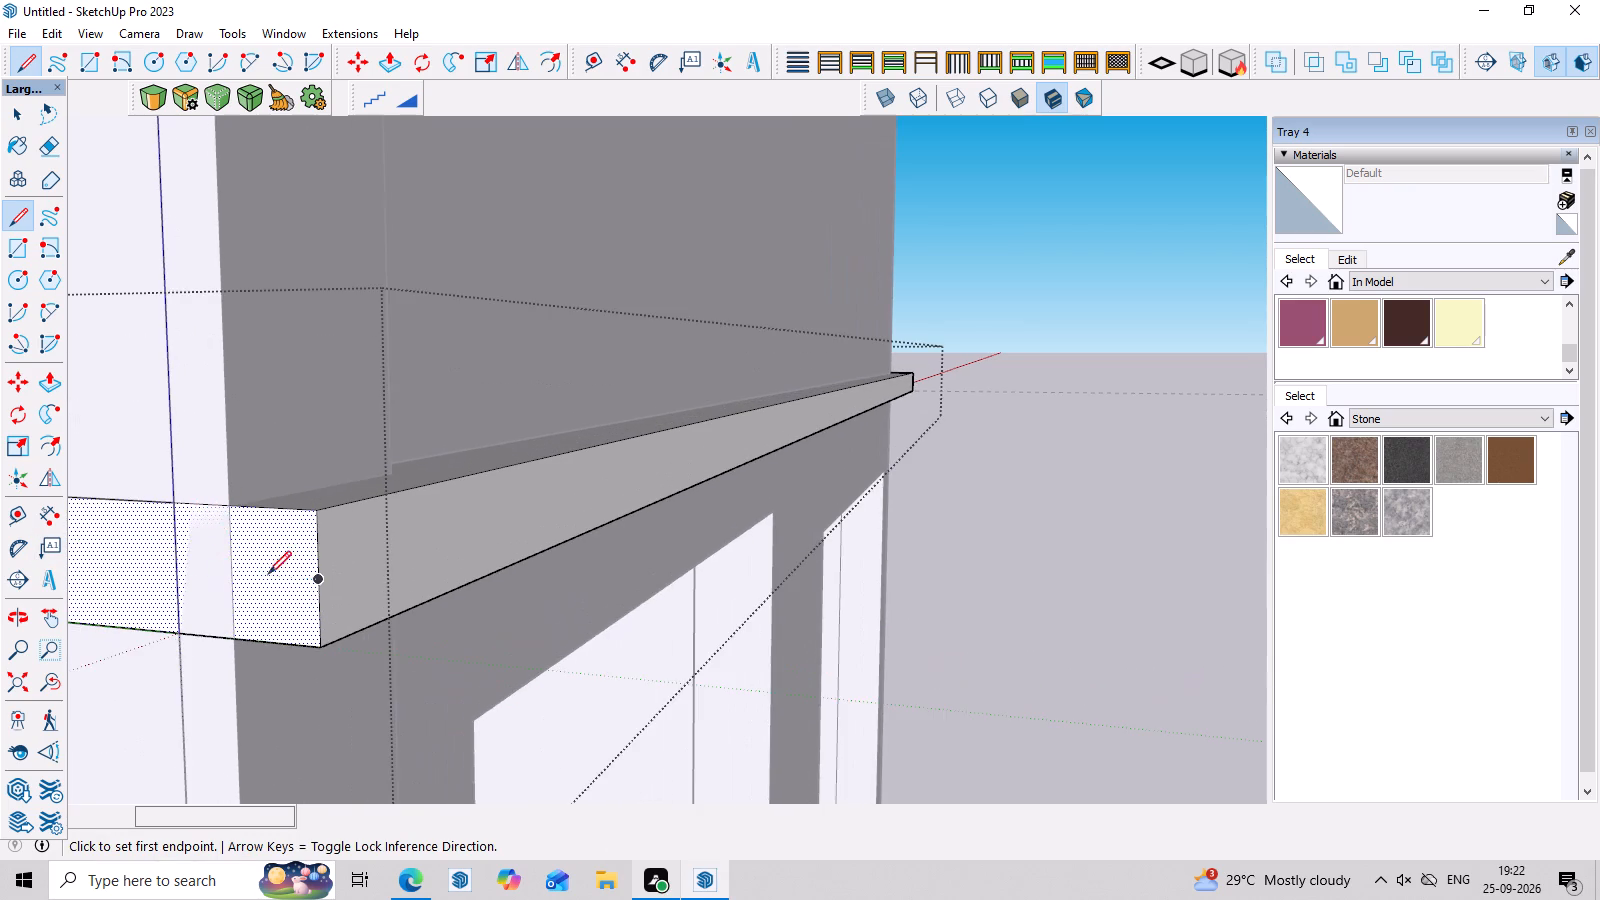
{"action": "middle_click_drag", "start_coordinate": [287, 568], "coordinate": [395, 536]}
{"action": "scroll", "coordinate": [222, 610], "scroll_direction": "up", "scroll_amount": 3}
{"action": "left_click", "coordinate": [97, 680]}
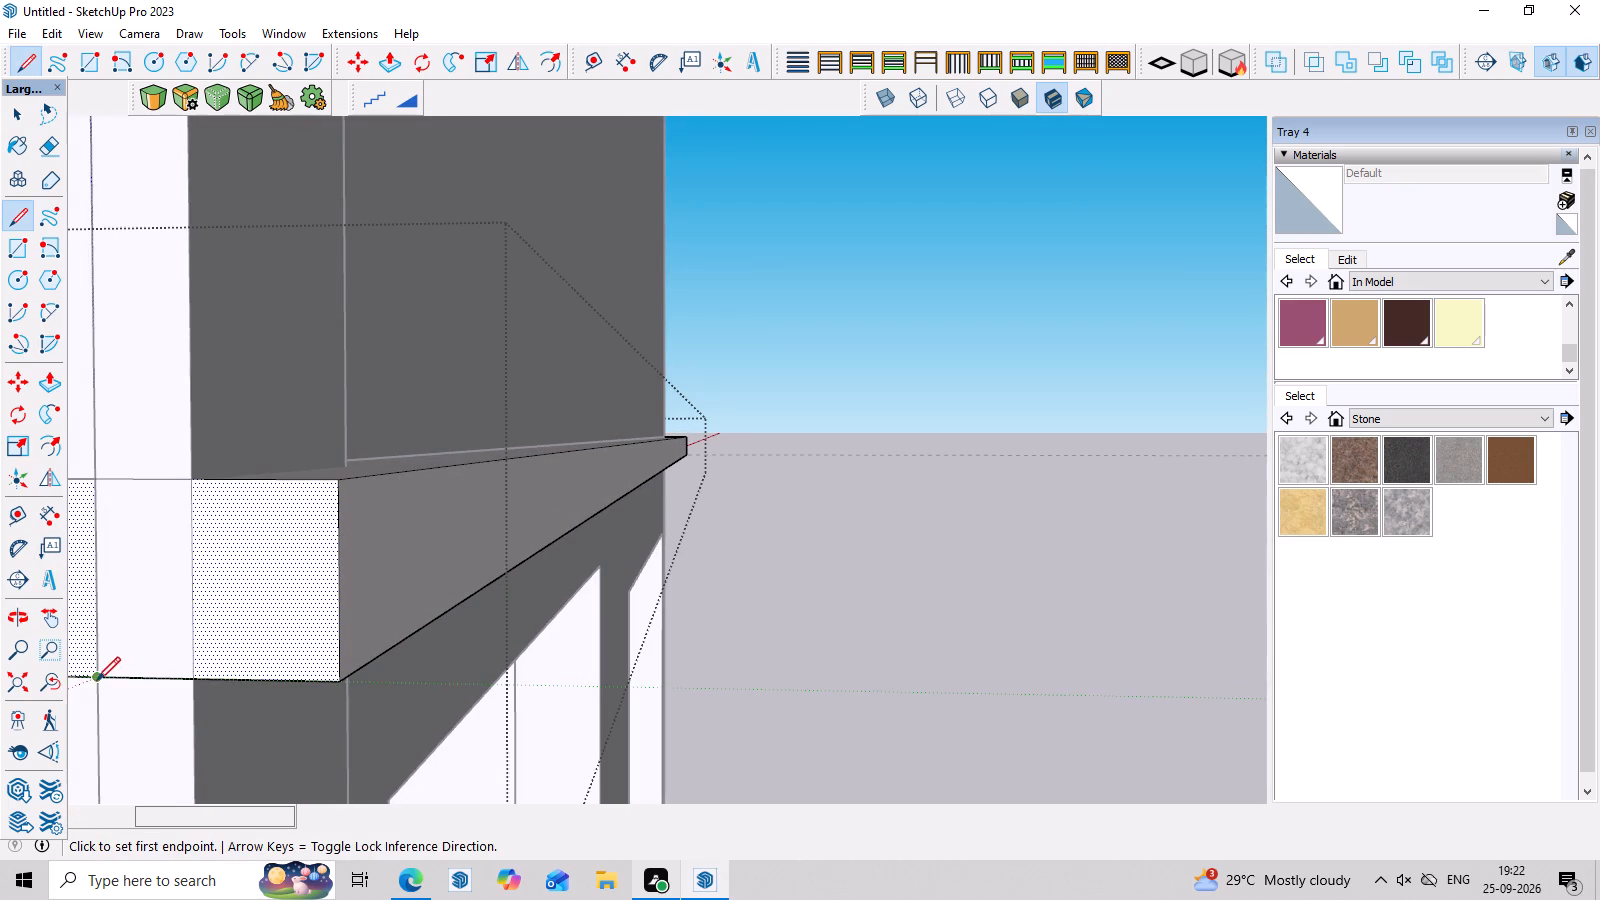
{"action": "left_click", "coordinate": [100, 481]}
{"action": "key", "text": "space"}
Push the projecting part of the slab's window-side end face inward about 1" and exit the group.
{"action": "middle_click_drag", "start_coordinate": [396, 578], "coordinate": [273, 647]}
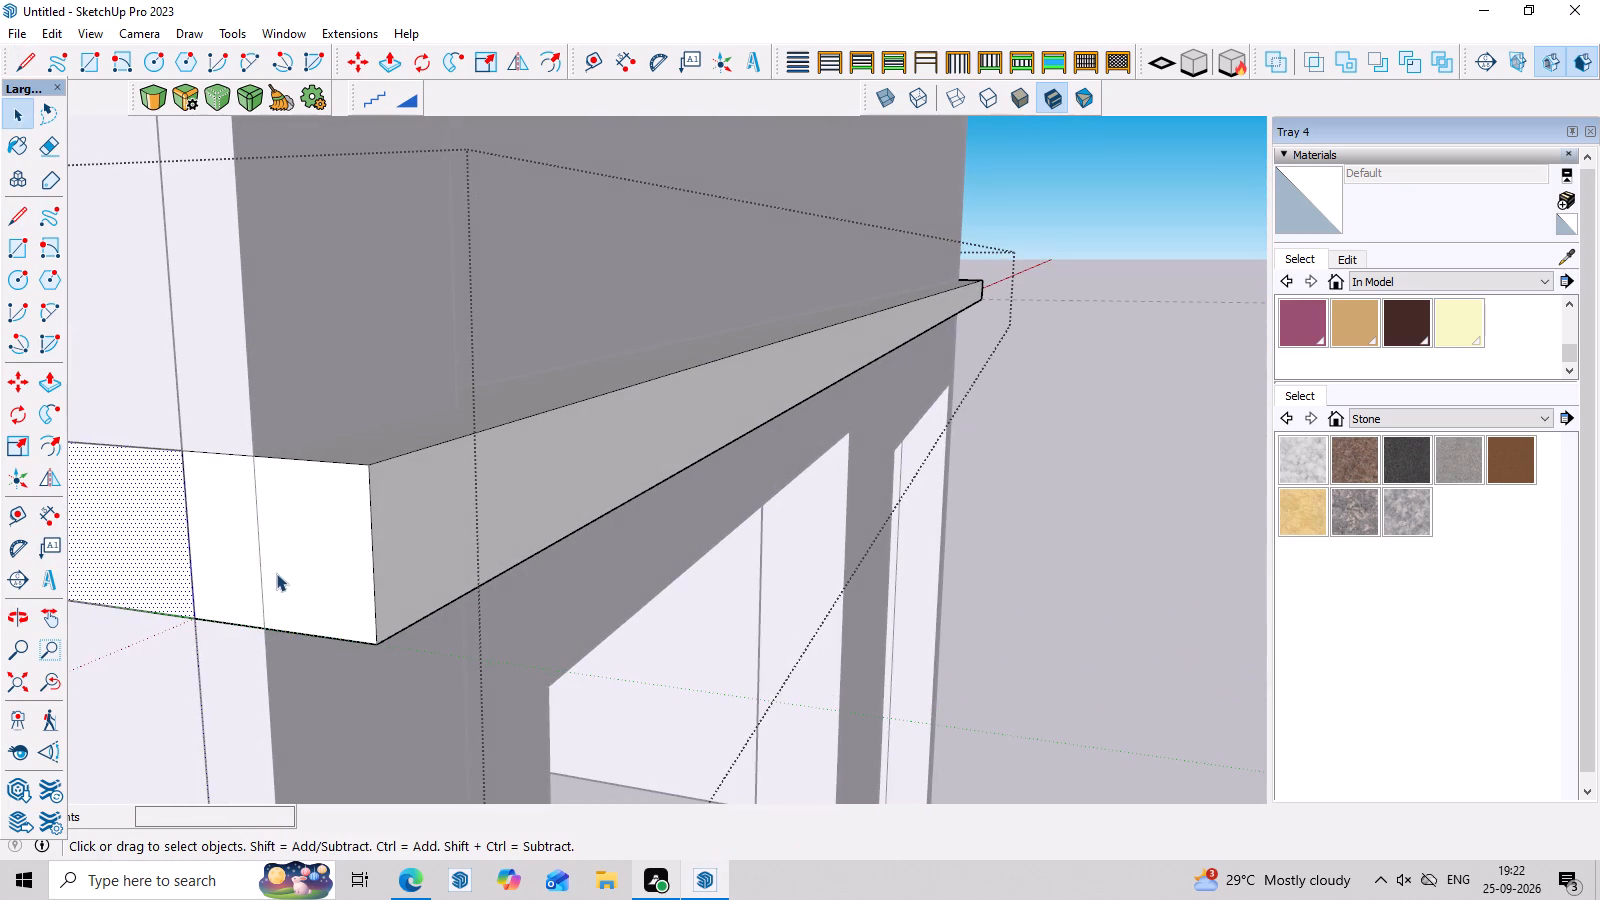
{"action": "key", "text": "space"}
{"action": "left_click", "coordinate": [280, 568]}
{"action": "middle_click_drag", "start_coordinate": [339, 606], "coordinate": [79, 693]}
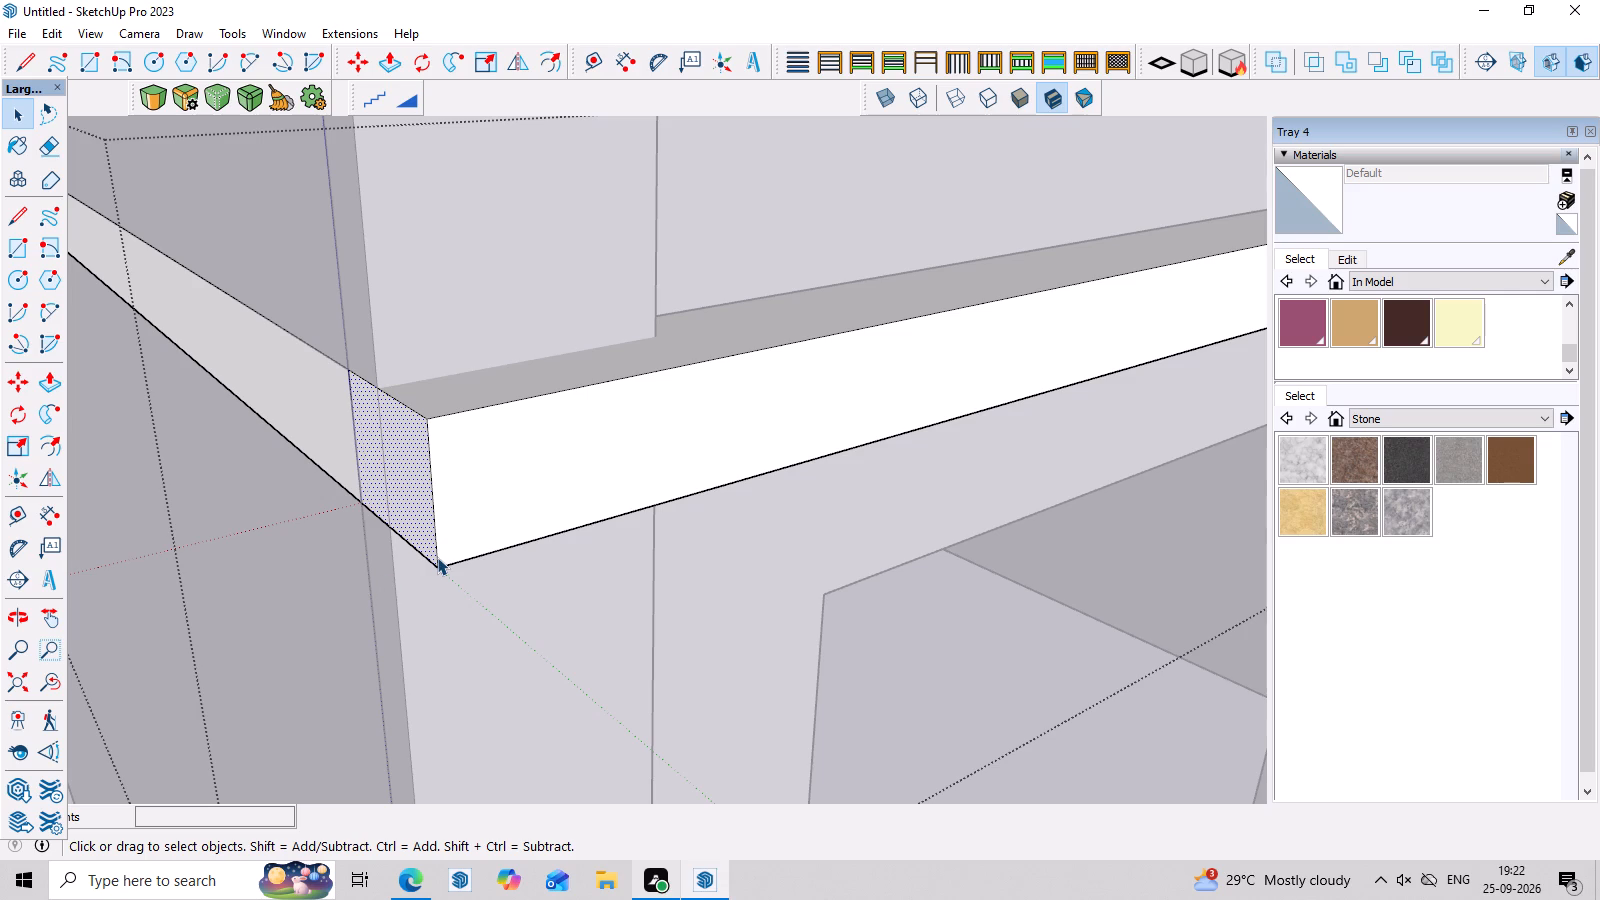
{"action": "key", "text": "p"}
{"action": "left_click", "coordinate": [396, 492]}
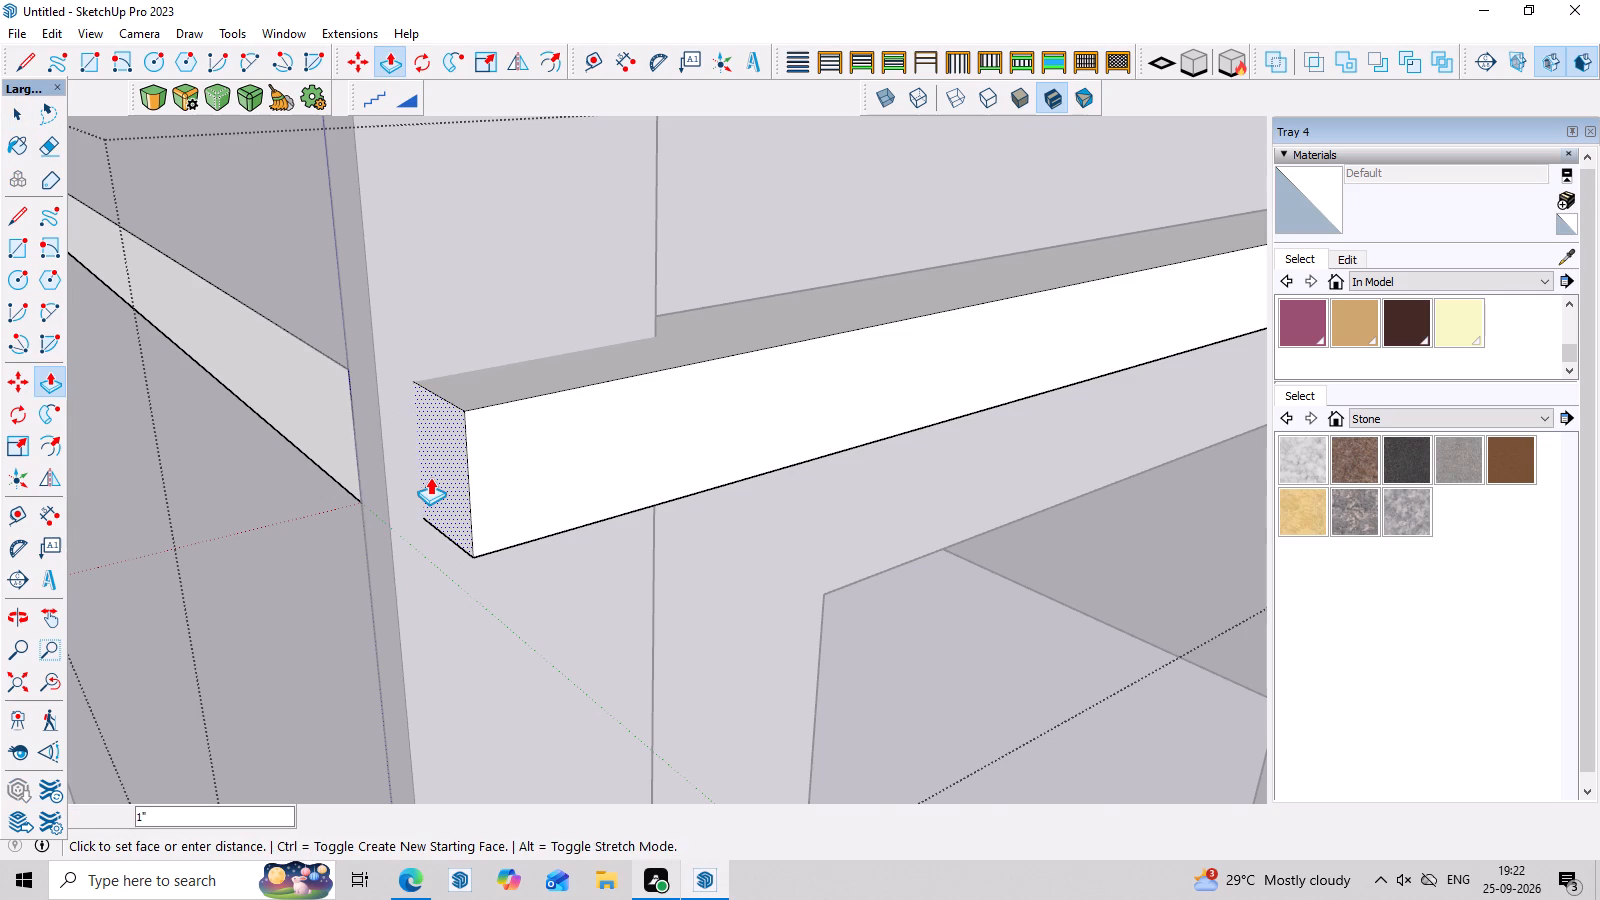
{"action": "middle_click_drag", "start_coordinate": [431, 477], "coordinate": [297, 419]}
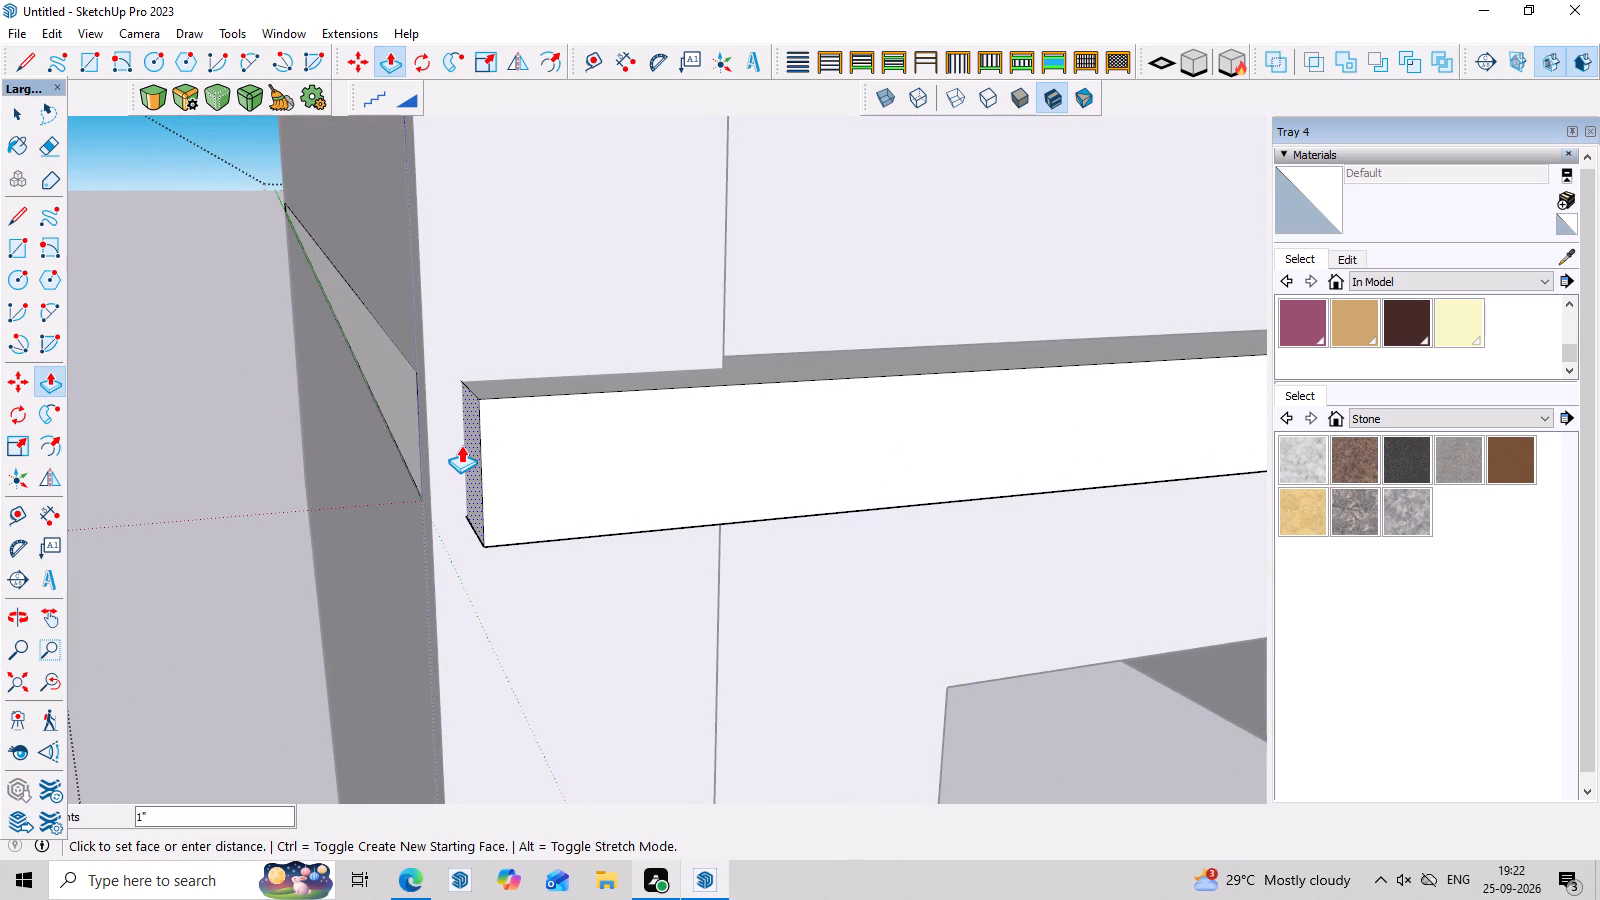
{"action": "left_click", "coordinate": [457, 445]}
{"action": "scroll", "coordinate": [246, 438], "scroll_direction": "down", "scroll_amount": 7}
{"action": "middle_click_drag", "start_coordinate": [308, 538], "coordinate": [303, 407]}
{"action": "key", "text": "space"}
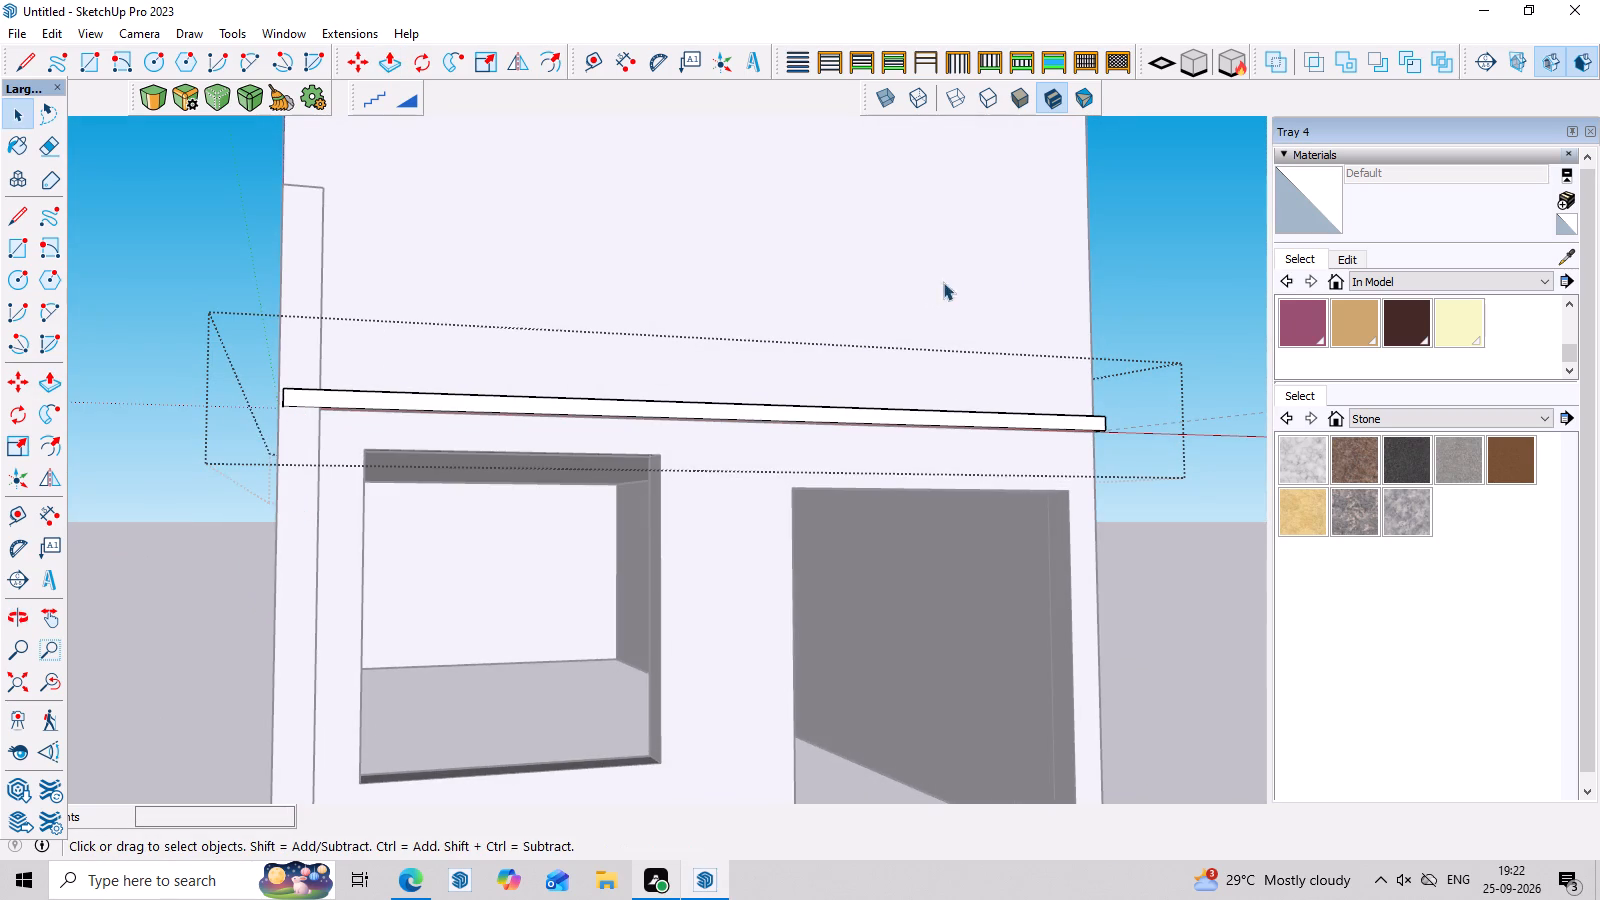
{"action": "left_click", "coordinate": [1151, 270]}
Examine the projecting slab edge and the facade from the side, front and above.
{"action": "scroll", "coordinate": [991, 568], "scroll_direction": "down", "scroll_amount": 3}
{"action": "middle_click_drag", "start_coordinate": [960, 617], "coordinate": [552, 621]}
{"action": "scroll", "coordinate": [639, 620], "scroll_direction": "up", "scroll_amount": 3}
{"action": "scroll", "coordinate": [741, 598], "scroll_direction": "down", "scroll_amount": 3}
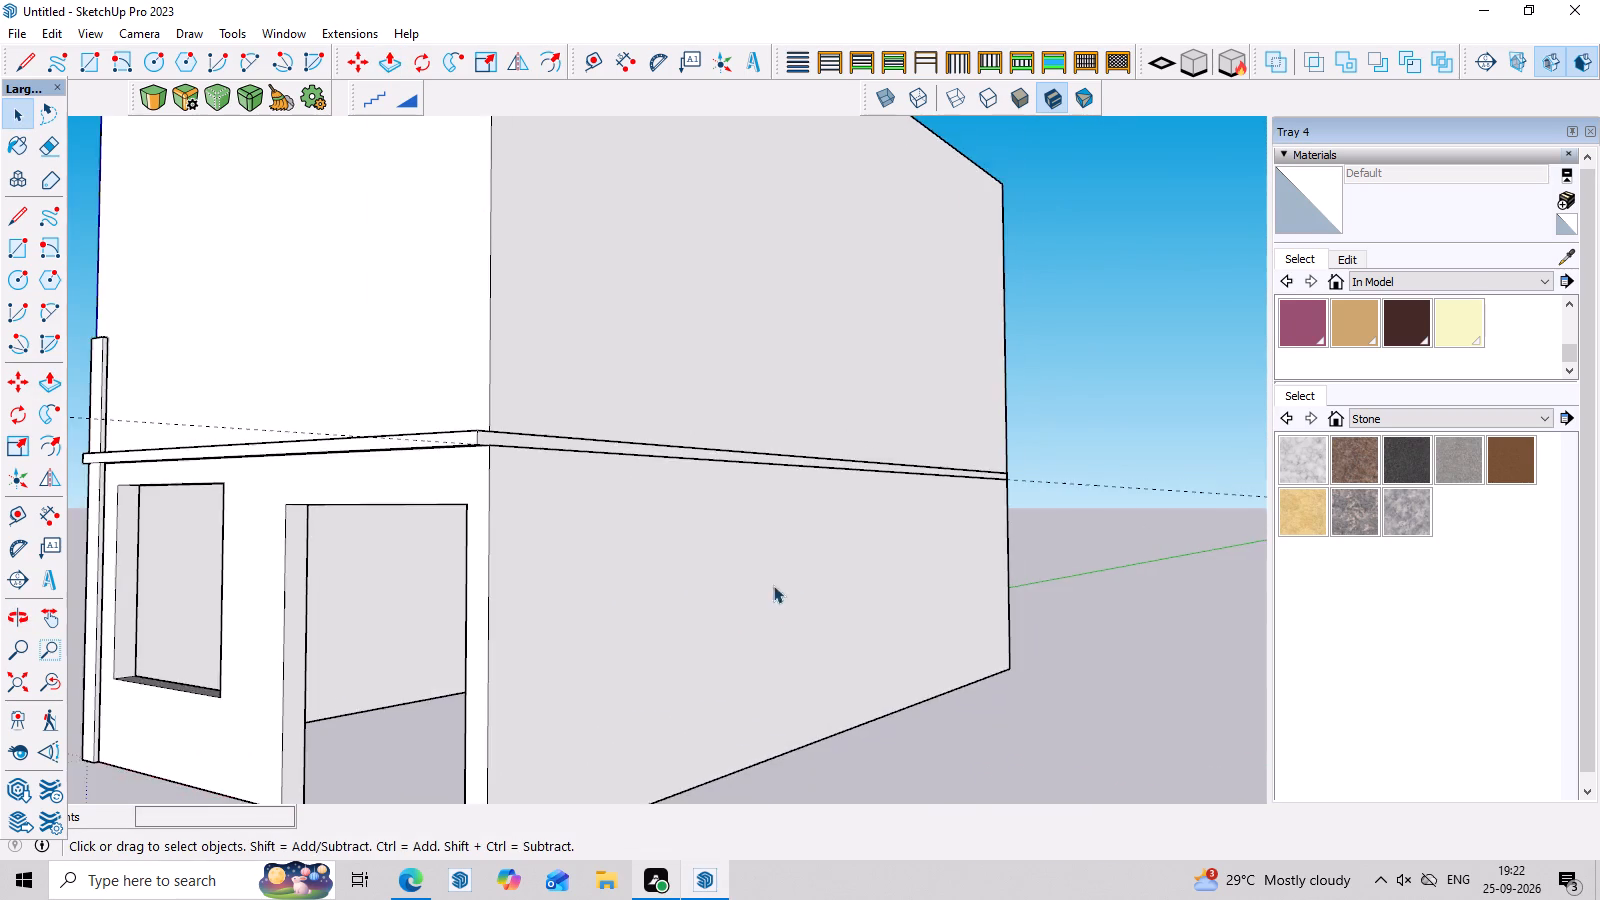
{"action": "scroll", "coordinate": [773, 585], "scroll_direction": "down", "scroll_amount": 5}
{"action": "middle_click_drag", "start_coordinate": [885, 598], "coordinate": [1167, 659]}
{"action": "scroll", "coordinate": [660, 707], "scroll_direction": "up", "scroll_amount": 3}
{"action": "middle_click_drag", "start_coordinate": [654, 672], "coordinate": [663, 600]}
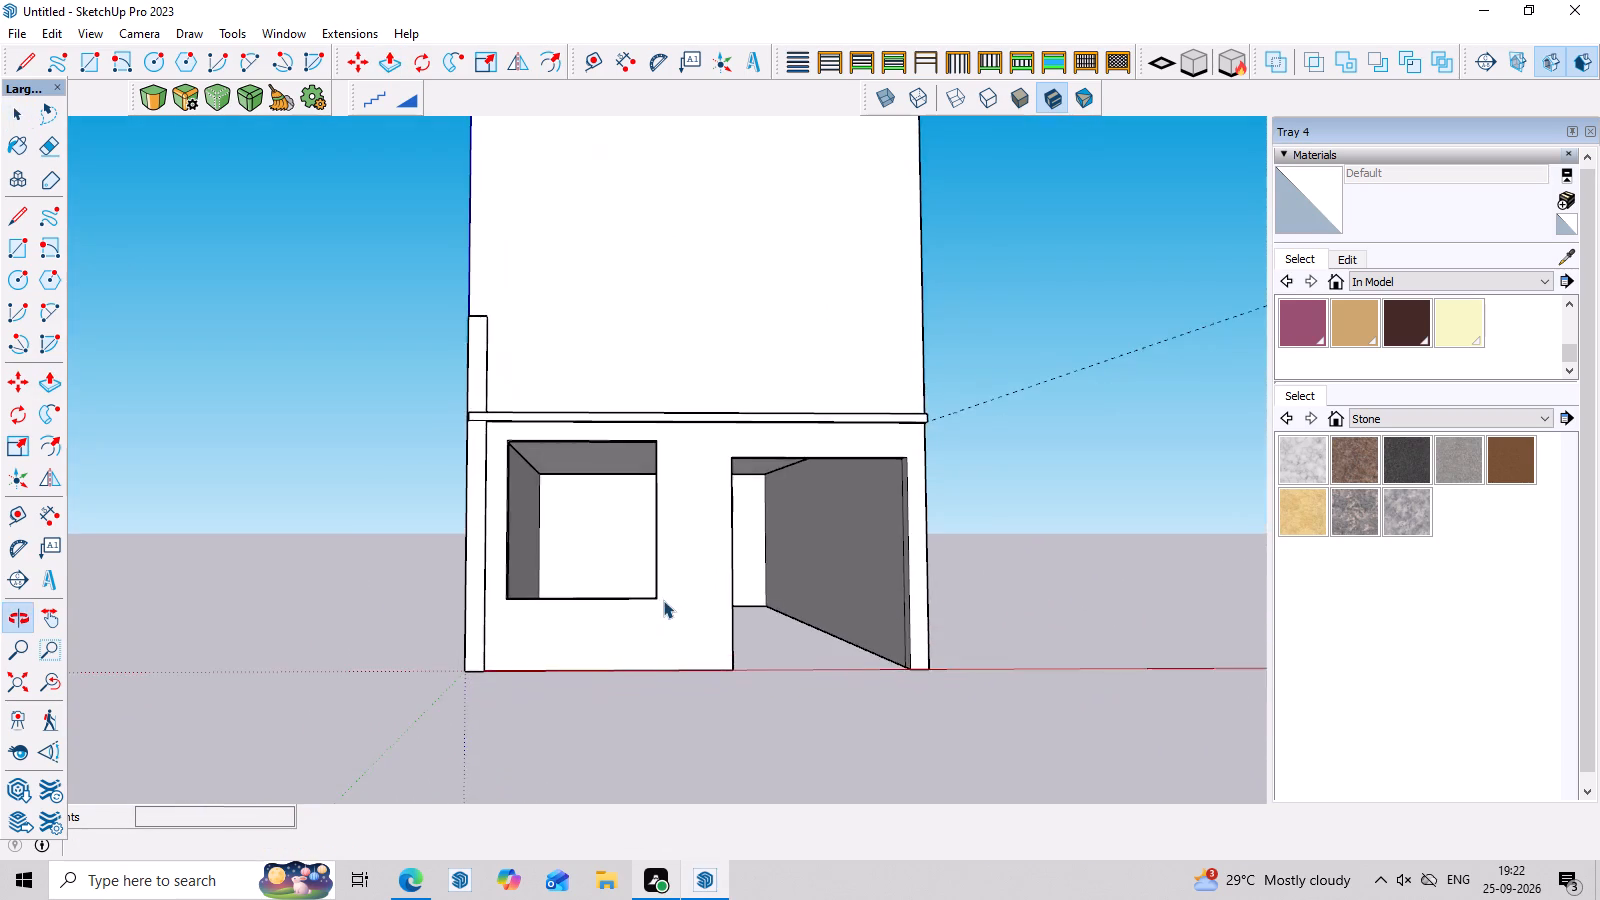
{"action": "scroll", "coordinate": [663, 600], "scroll_direction": "up", "scroll_amount": 2}
{"action": "middle_click_drag", "start_coordinate": [665, 602], "coordinate": [656, 649]}
{"action": "middle_click_drag", "start_coordinate": [1045, 317], "coordinate": [1023, 561]}
{"action": "middle_click_drag", "start_coordinate": [1023, 561], "coordinate": [1024, 508]}
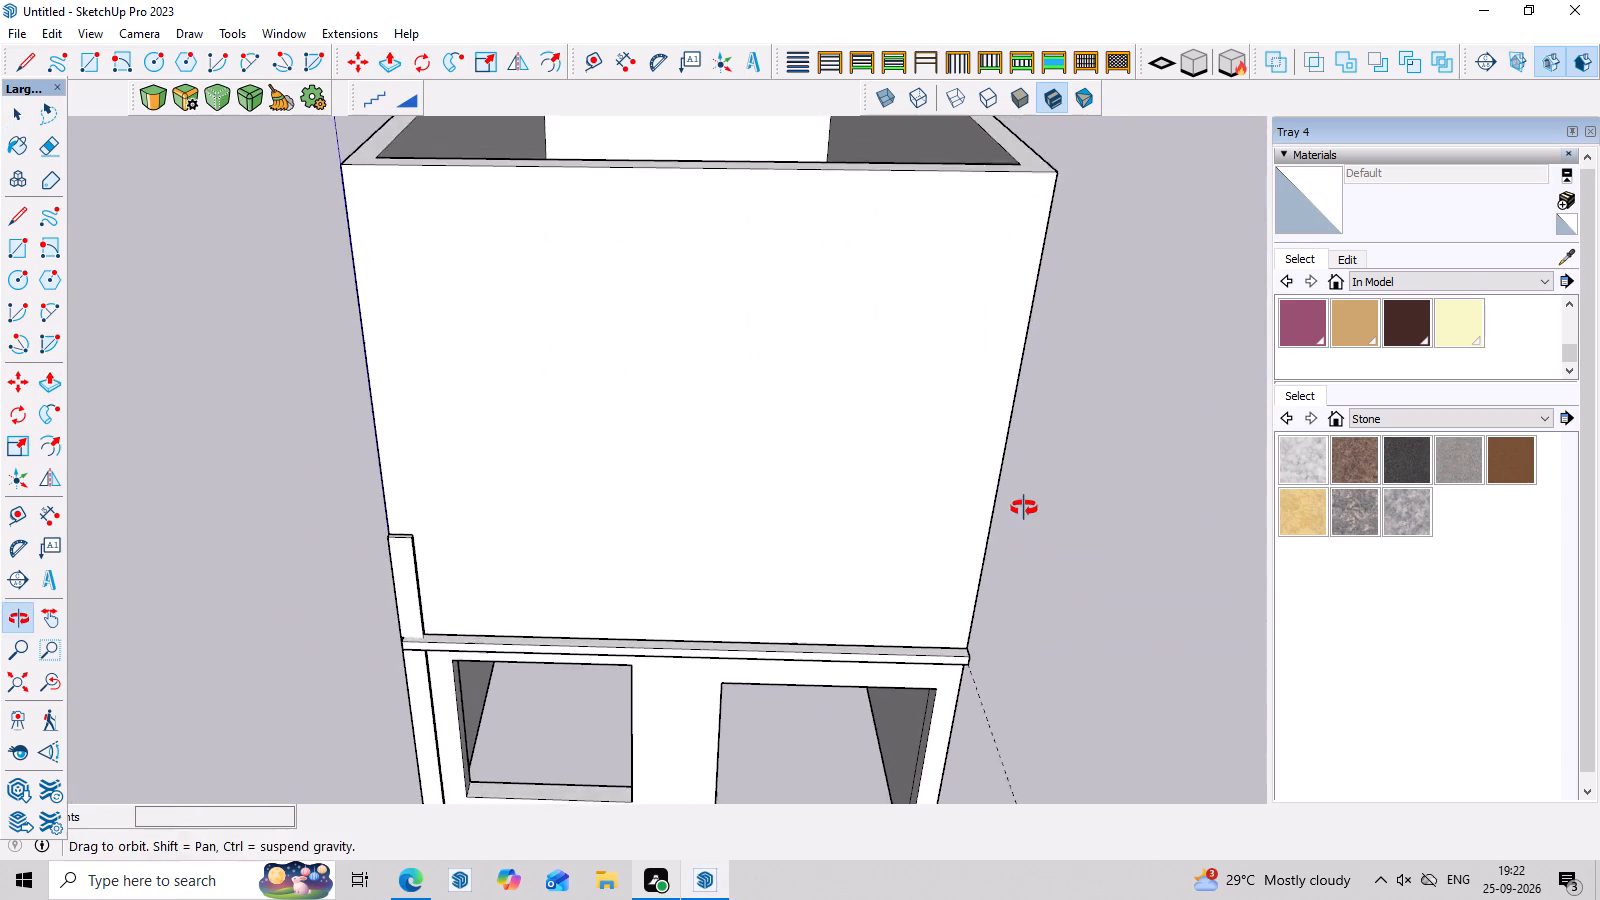
{"action": "middle_click_drag", "start_coordinate": [1024, 508], "coordinate": [1024, 507]}
{"action": "scroll", "coordinate": [1019, 511], "scroll_direction": "down", "scroll_amount": 1}
{"action": "scroll", "coordinate": [967, 561], "scroll_direction": "up", "scroll_amount": 3}
{"action": "middle_click_drag", "start_coordinate": [967, 551], "coordinate": [995, 359]}
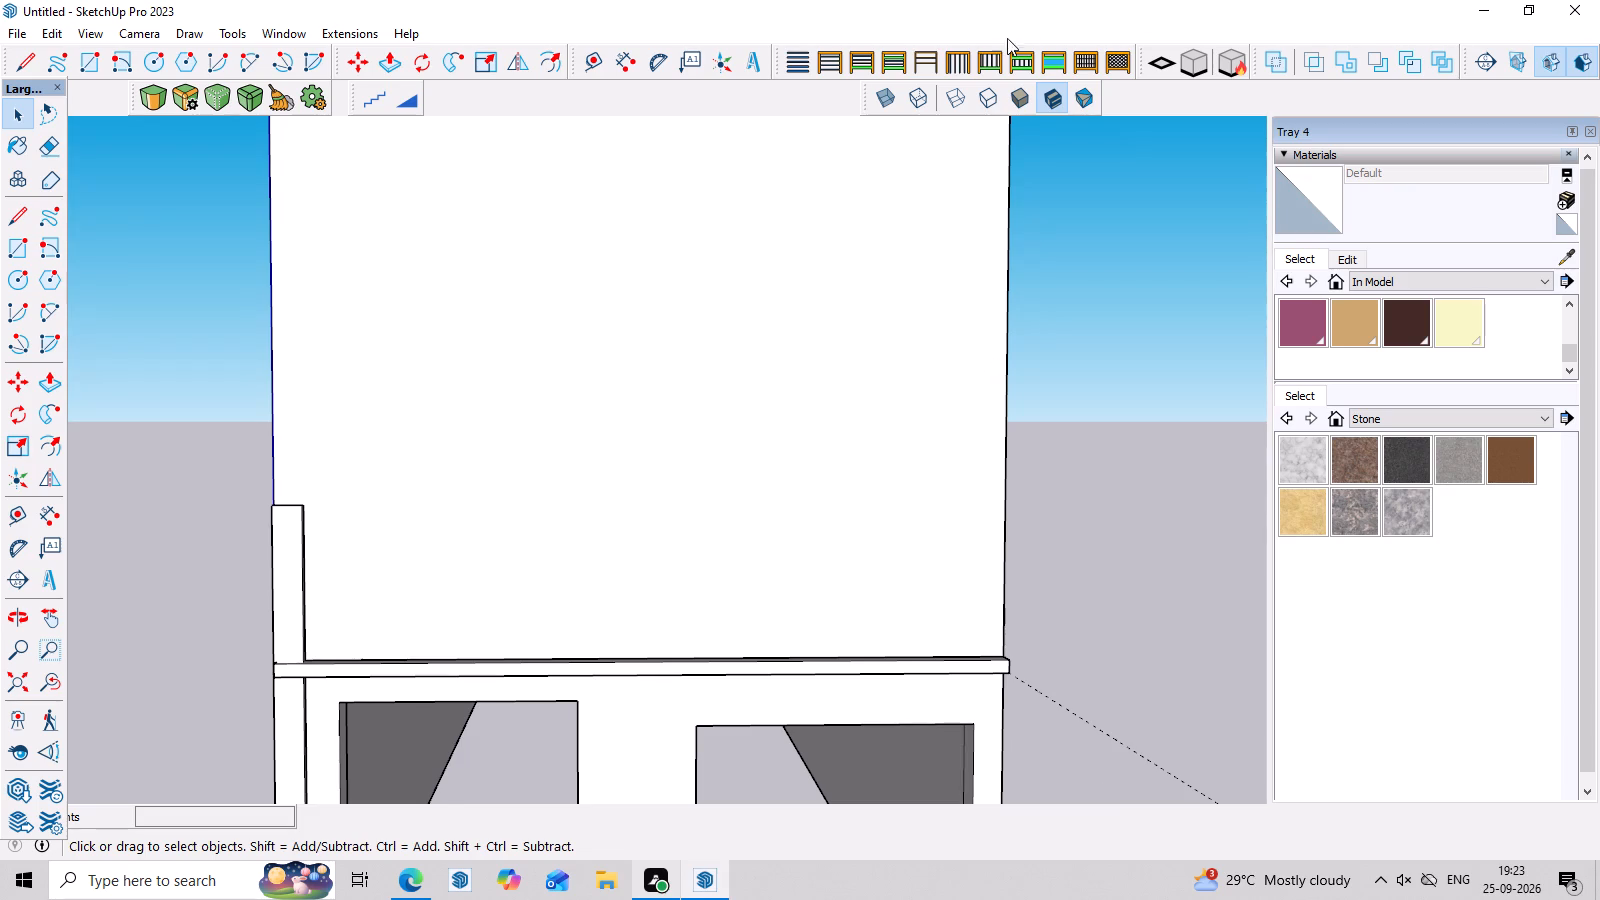
{"action": "middle_click_drag", "start_coordinate": [1302, 0], "coordinate": [1342, 0]}
Reopen the slab's group, extrude the front face of its projecting edge further outward, and exit the group.
{"action": "scroll", "coordinate": [1324, 27], "scroll_direction": "up", "scroll_amount": 3}
{"action": "scroll", "coordinate": [966, 637], "scroll_direction": "up", "scroll_amount": 2}
{"action": "left_click", "coordinate": [960, 673]}
{"action": "scroll", "coordinate": [960, 673], "scroll_direction": "up", "scroll_amount": 3}
{"action": "double_click", "coordinate": [960, 673]}
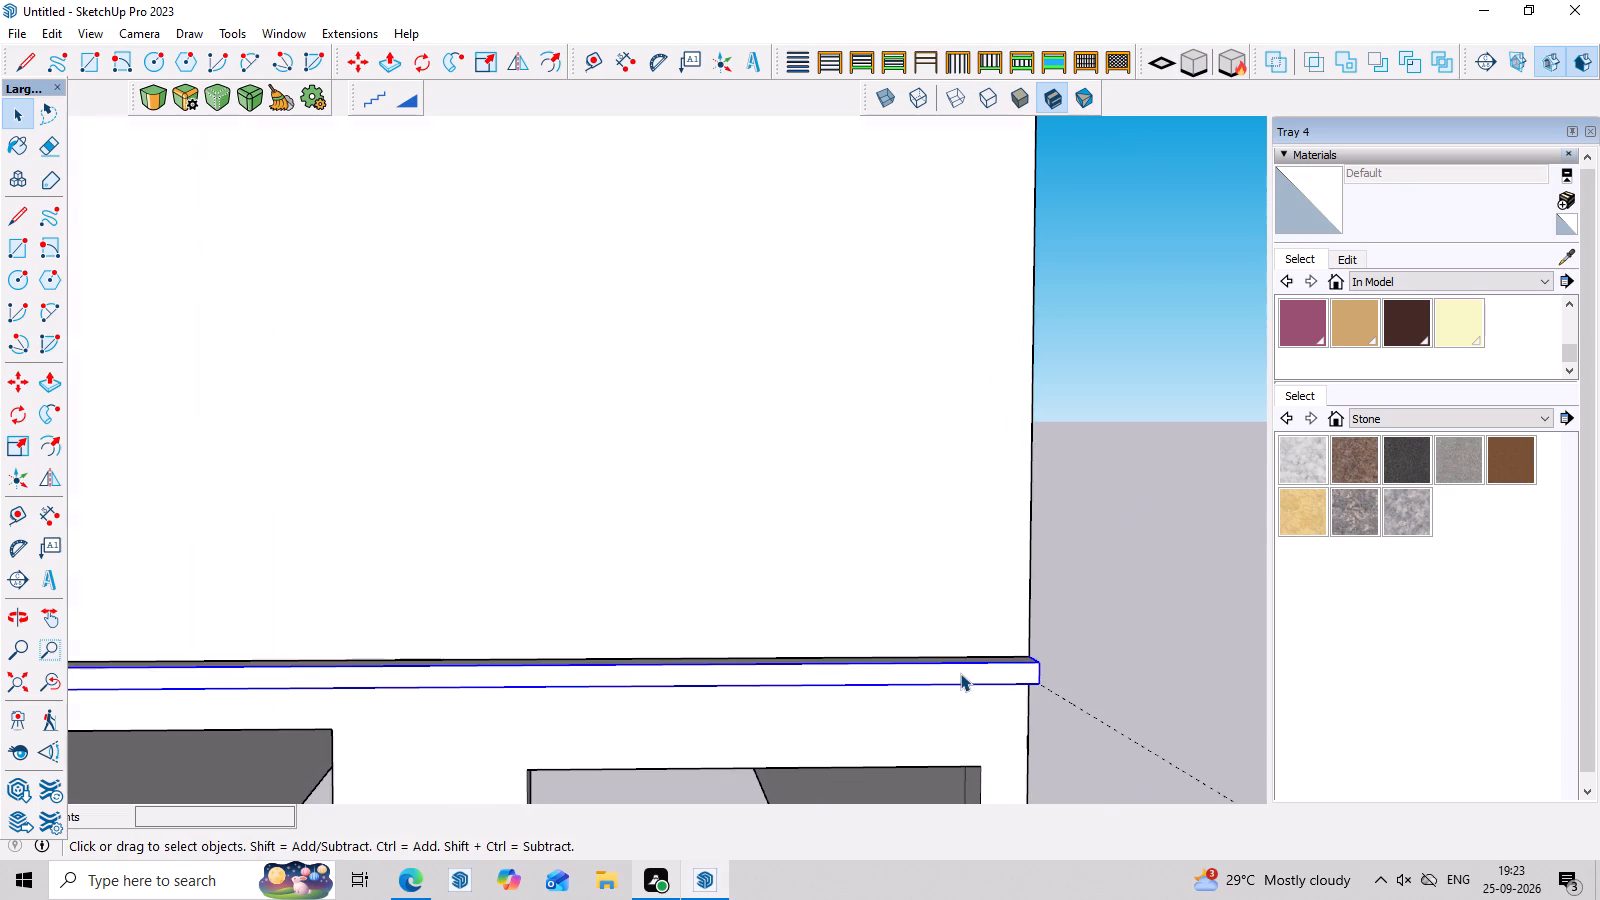
{"action": "left_click", "coordinate": [960, 673]}
{"action": "key", "text": "p"}
{"action": "left_click", "coordinate": [960, 673]}
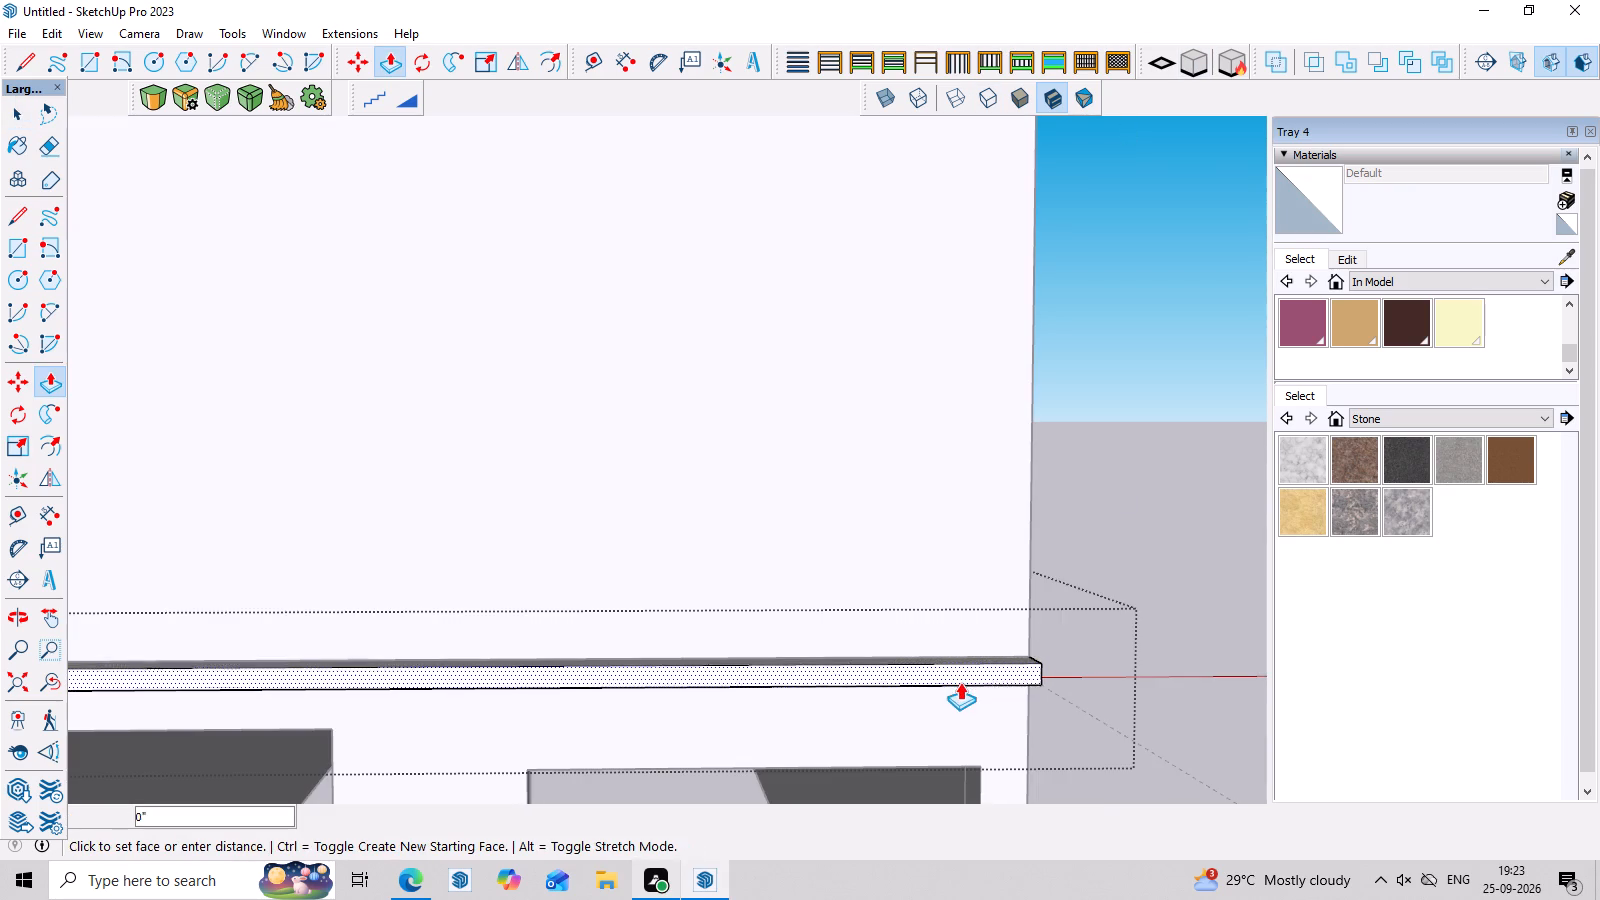
{"action": "left_click", "coordinate": [968, 684]}
{"action": "scroll", "coordinate": [1176, 659], "scroll_direction": "down", "scroll_amount": 3}
{"action": "middle_click_drag", "start_coordinate": [1201, 641], "coordinate": [1108, 672]}
{"action": "scroll", "coordinate": [1107, 673], "scroll_direction": "up", "scroll_amount": 2}
{"action": "middle_click_drag", "start_coordinate": [1178, 651], "coordinate": [1183, 632]}
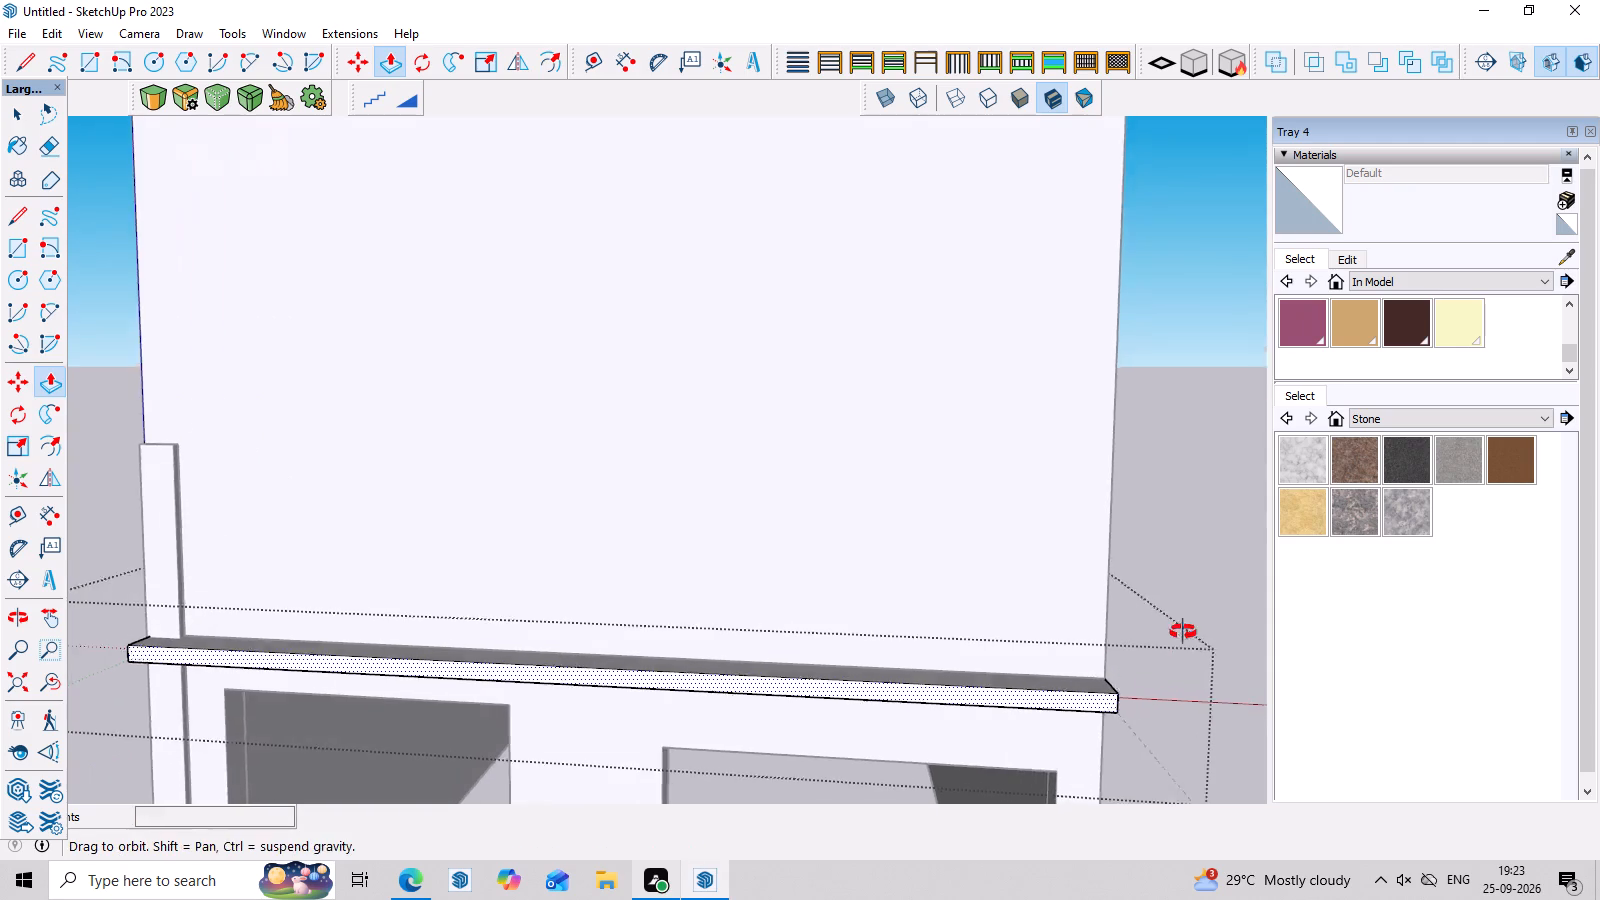
{"action": "middle_click_drag", "start_coordinate": [1183, 632], "coordinate": [1191, 579]}
{"action": "key", "text": "space"}
{"action": "scroll", "coordinate": [1213, 555], "scroll_direction": "down", "scroll_amount": 4}
{"action": "key", "text": "space"}
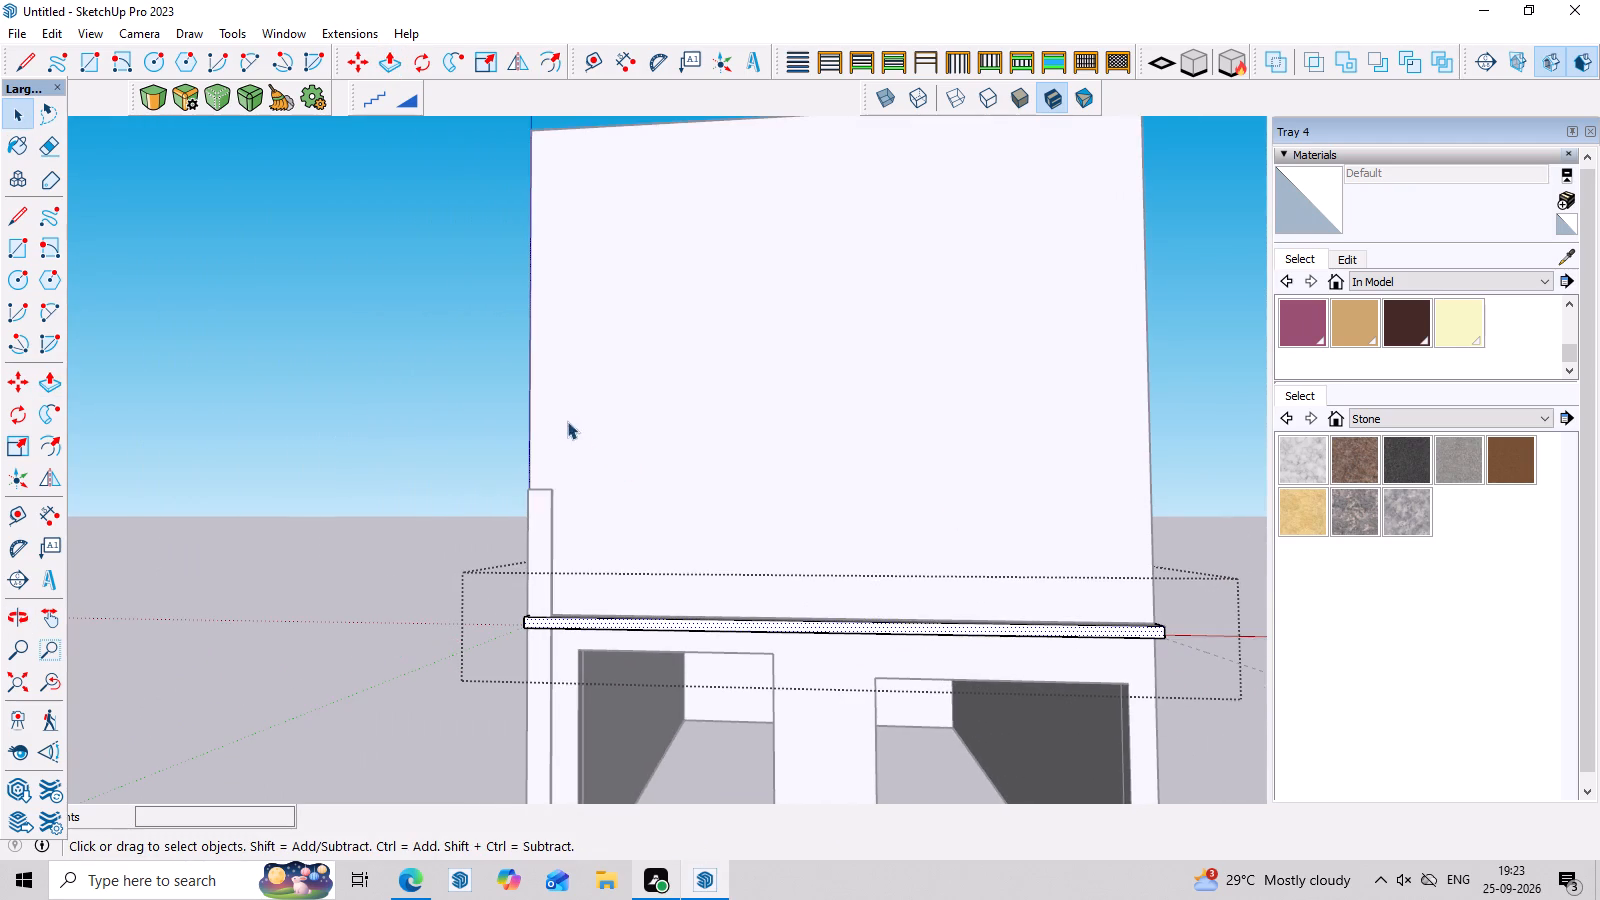
{"action": "left_click", "coordinate": [476, 397]}
Examine the deepened slab ledge, the corner strip and the blank upper facade from several angles.
{"action": "scroll", "coordinate": [543, 519], "scroll_direction": "down", "scroll_amount": 3}
{"action": "middle_click_drag", "start_coordinate": [857, 705], "coordinate": [939, 740]}
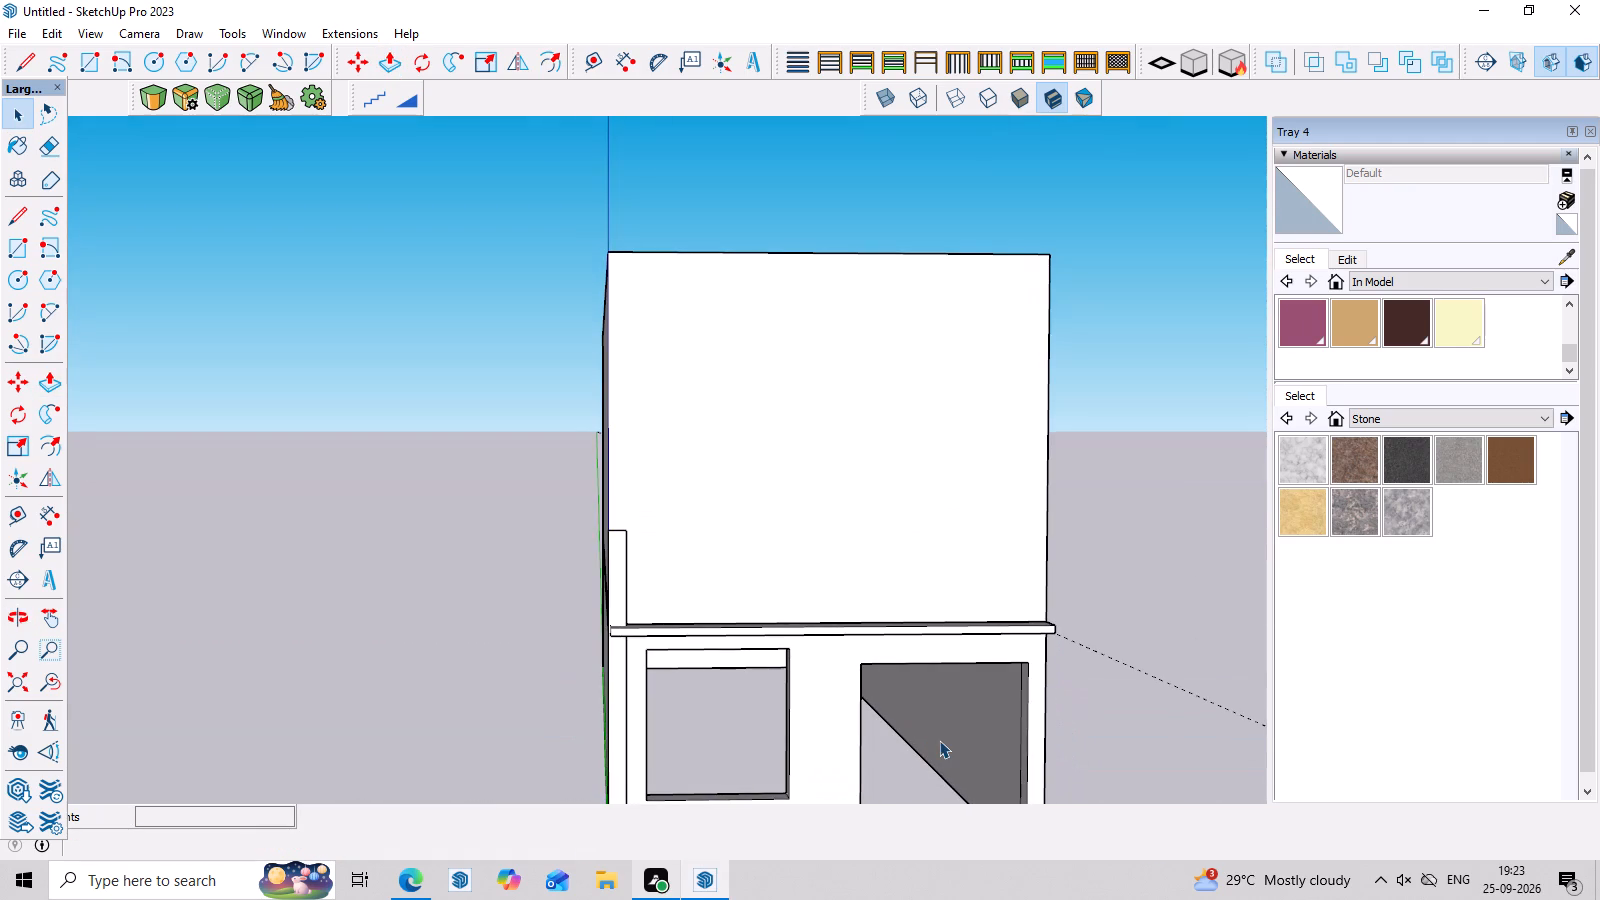
{"action": "scroll", "coordinate": [951, 647], "scroll_direction": "up", "scroll_amount": 5}
{"action": "scroll", "coordinate": [865, 593], "scroll_direction": "up", "scroll_amount": 3}
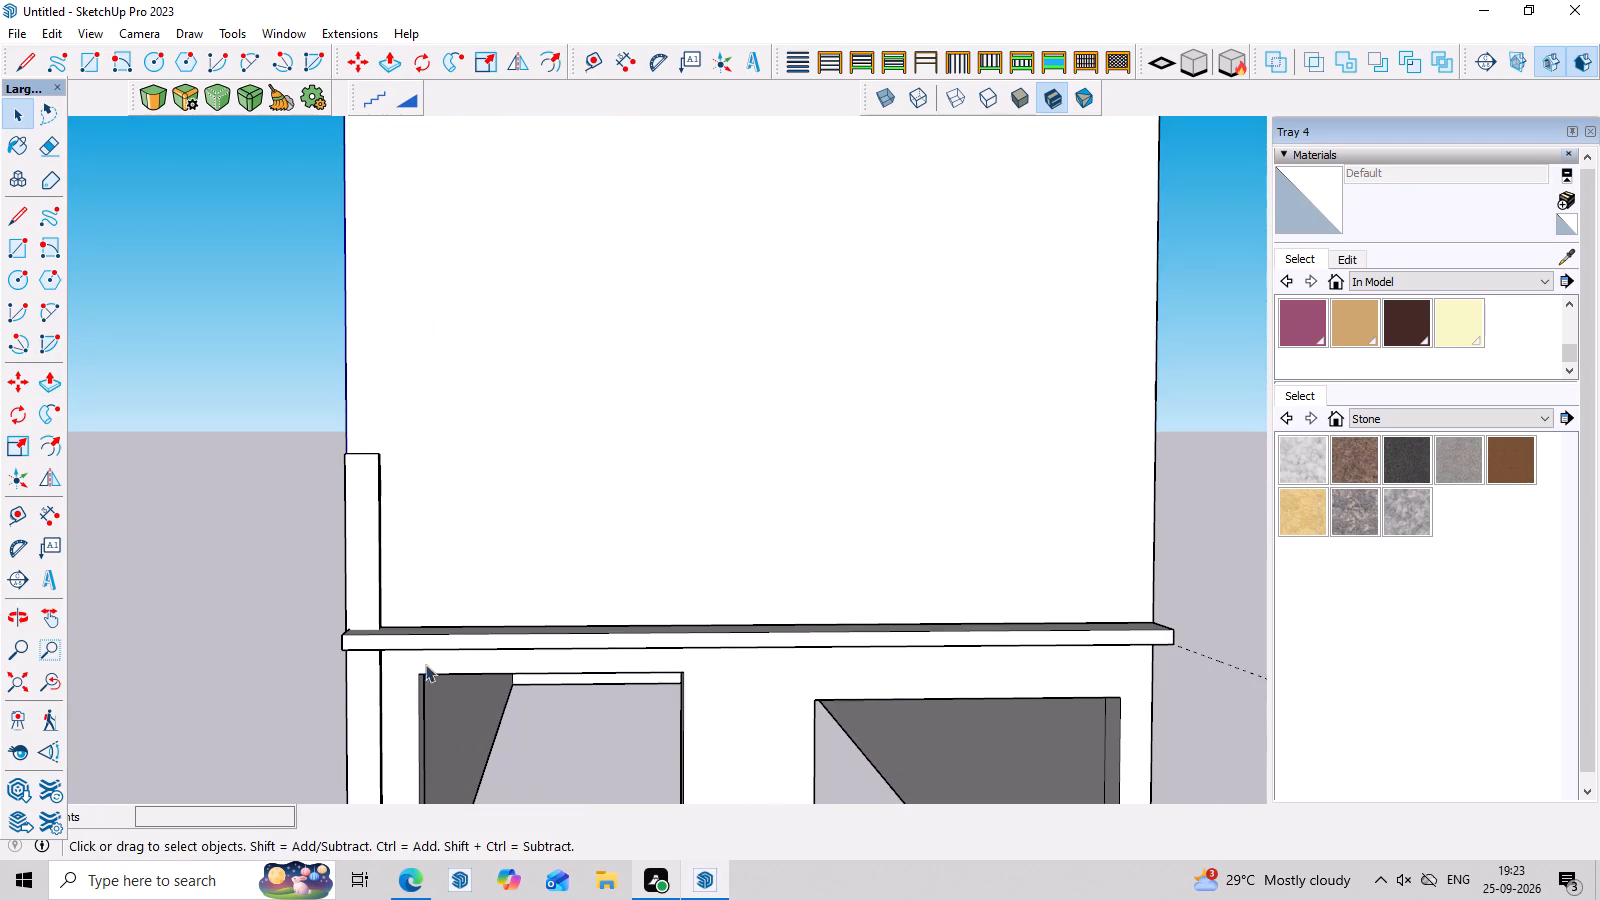
{"action": "middle_click_drag", "start_coordinate": [395, 664], "coordinate": [365, 732]}
{"action": "scroll", "coordinate": [382, 615], "scroll_direction": "up", "scroll_amount": 7}
{"action": "middle_click_drag", "start_coordinate": [396, 636], "coordinate": [598, 626]}
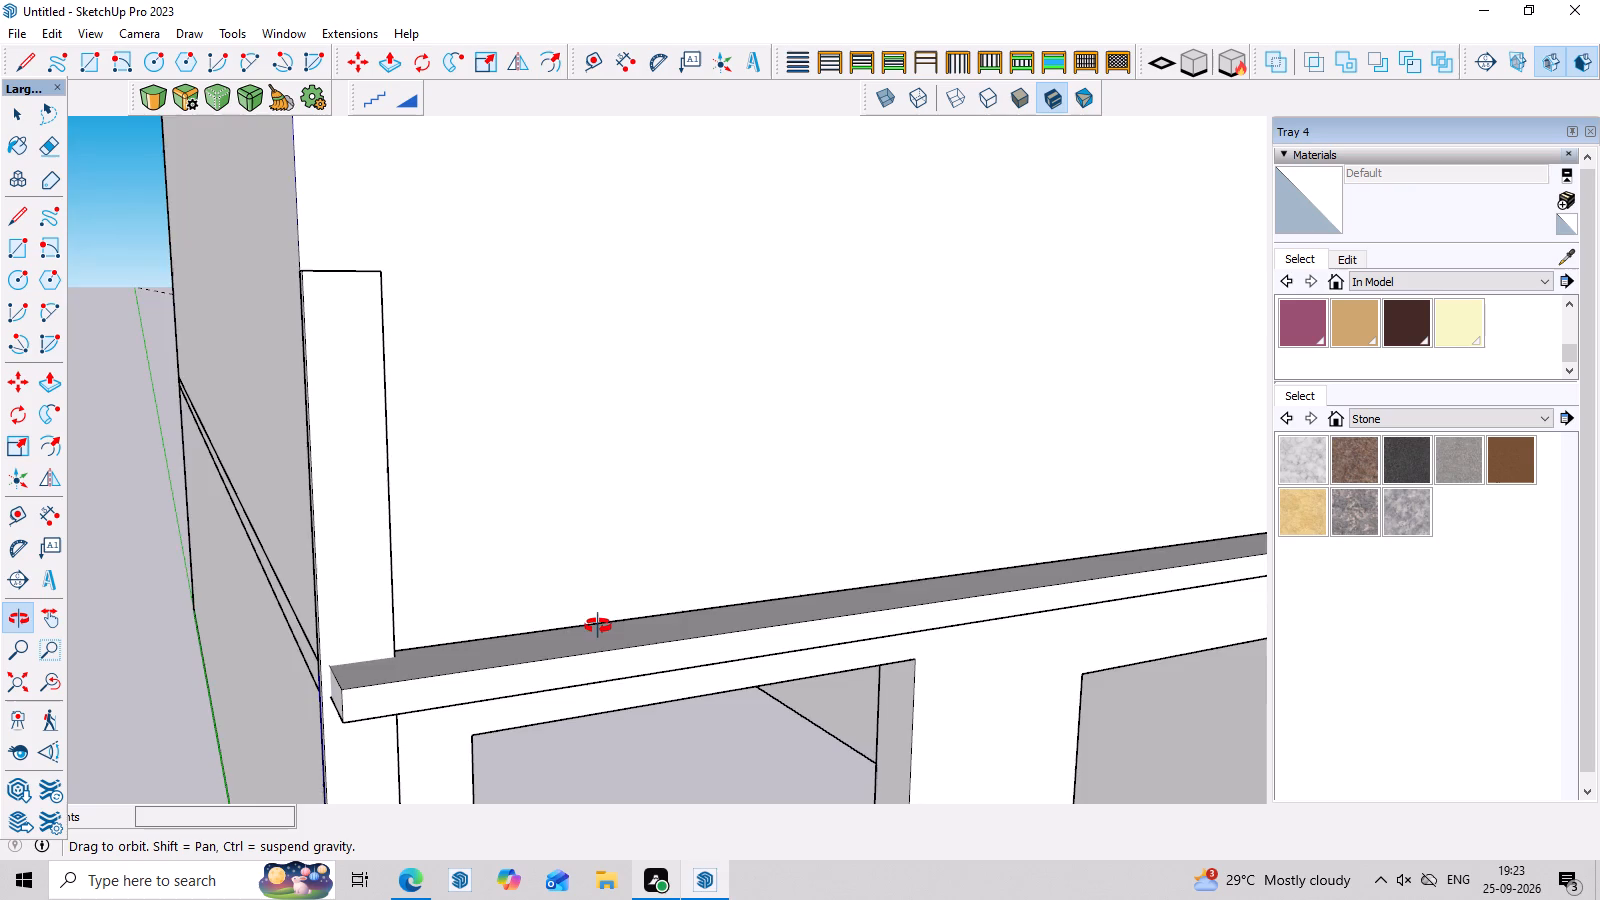
{"action": "middle_click_drag", "start_coordinate": [598, 626], "coordinate": [321, 586]}
{"action": "scroll", "coordinate": [299, 544], "scroll_direction": "down", "scroll_amount": 12}
{"action": "middle_click_drag", "start_coordinate": [659, 596], "coordinate": [746, 530]}
{"action": "scroll", "coordinate": [764, 534], "scroll_direction": "up", "scroll_amount": 2}
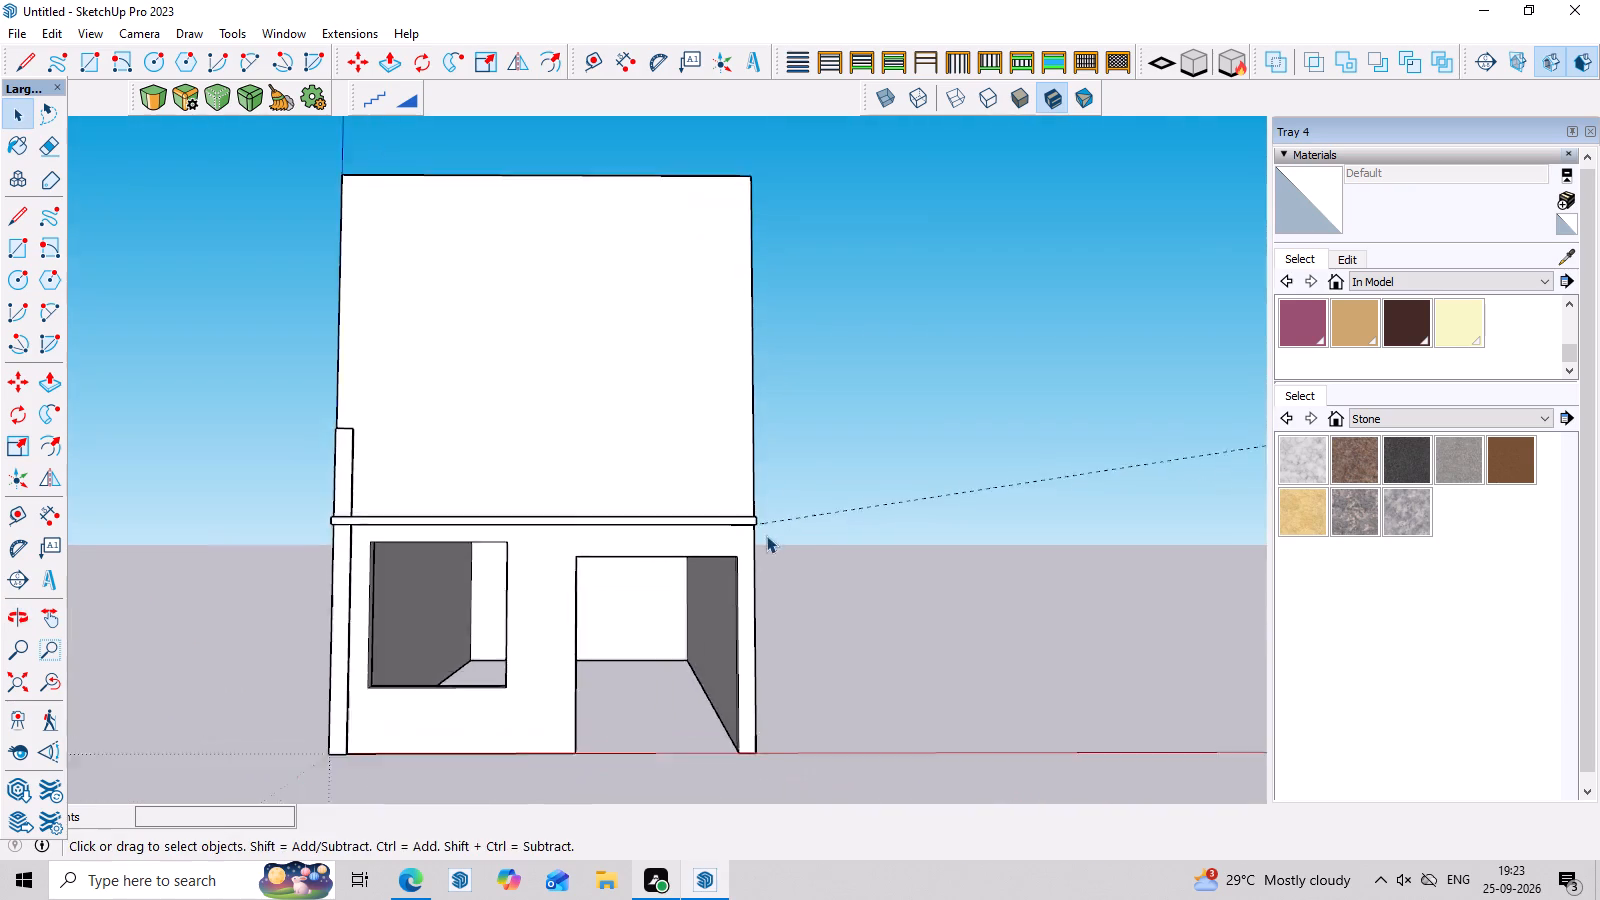
{"action": "scroll", "coordinate": [766, 535], "scroll_direction": "up", "scroll_amount": 1}
{"action": "middle_click_drag", "start_coordinate": [816, 557], "coordinate": [828, 570]}
{"action": "scroll", "coordinate": [828, 570], "scroll_direction": "down", "scroll_amount": 3}
{"action": "middle_click", "coordinate": [866, 630]}
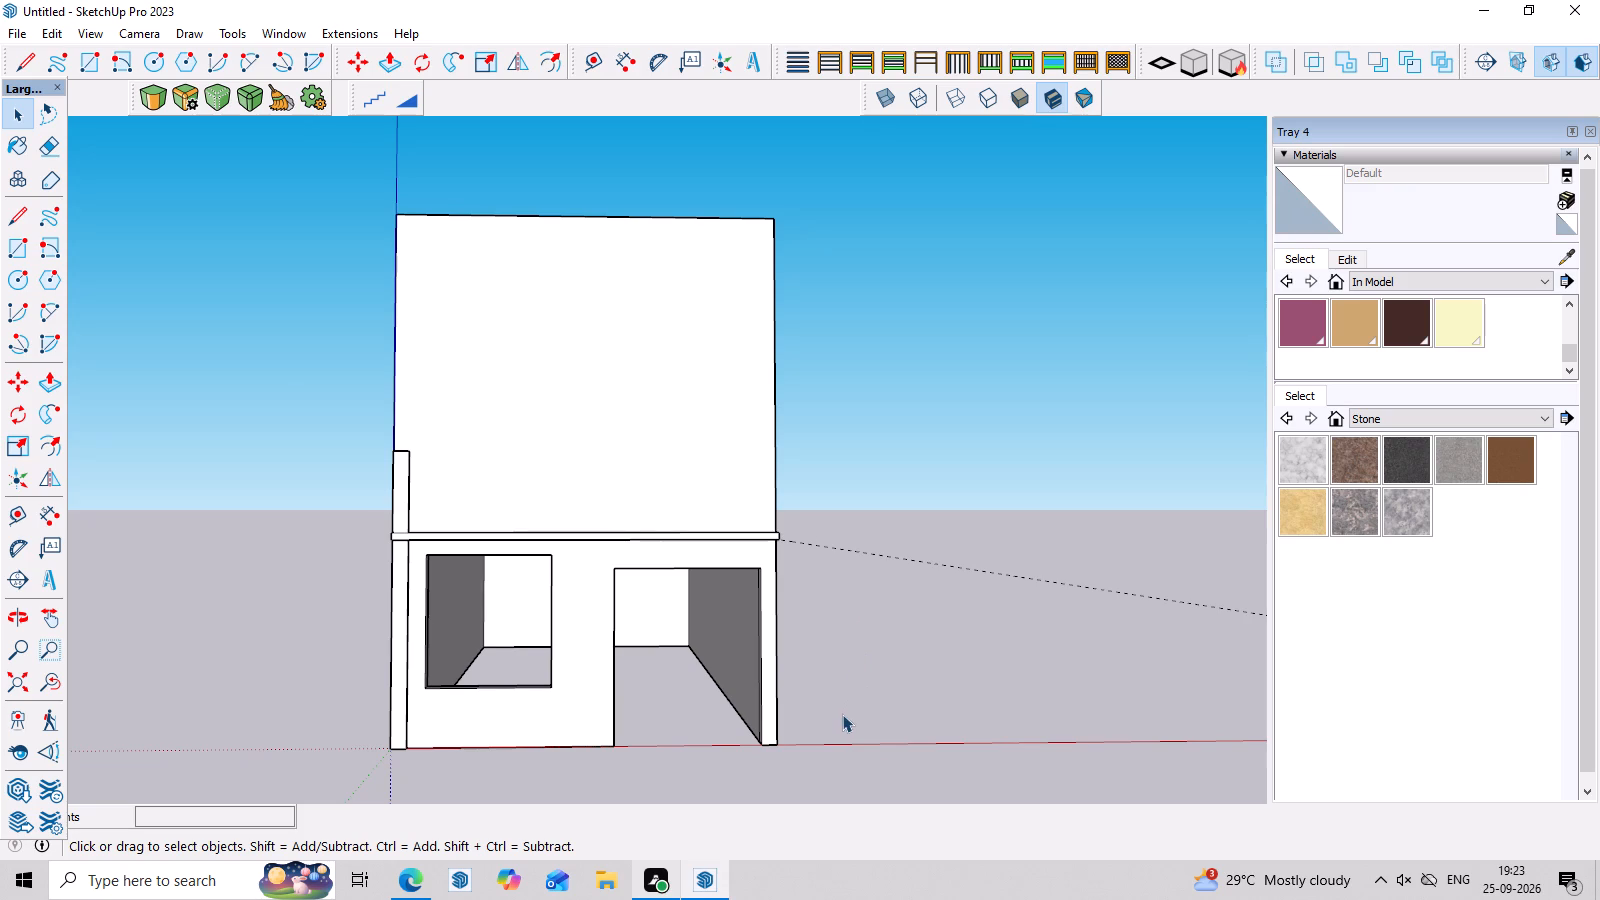
{"action": "scroll", "coordinate": [682, 518], "scroll_direction": "down", "scroll_amount": 3}
{"action": "middle_click_drag", "start_coordinate": [681, 507], "coordinate": [666, 630]}
{"action": "scroll", "coordinate": [633, 537], "scroll_direction": "up", "scroll_amount": 1}
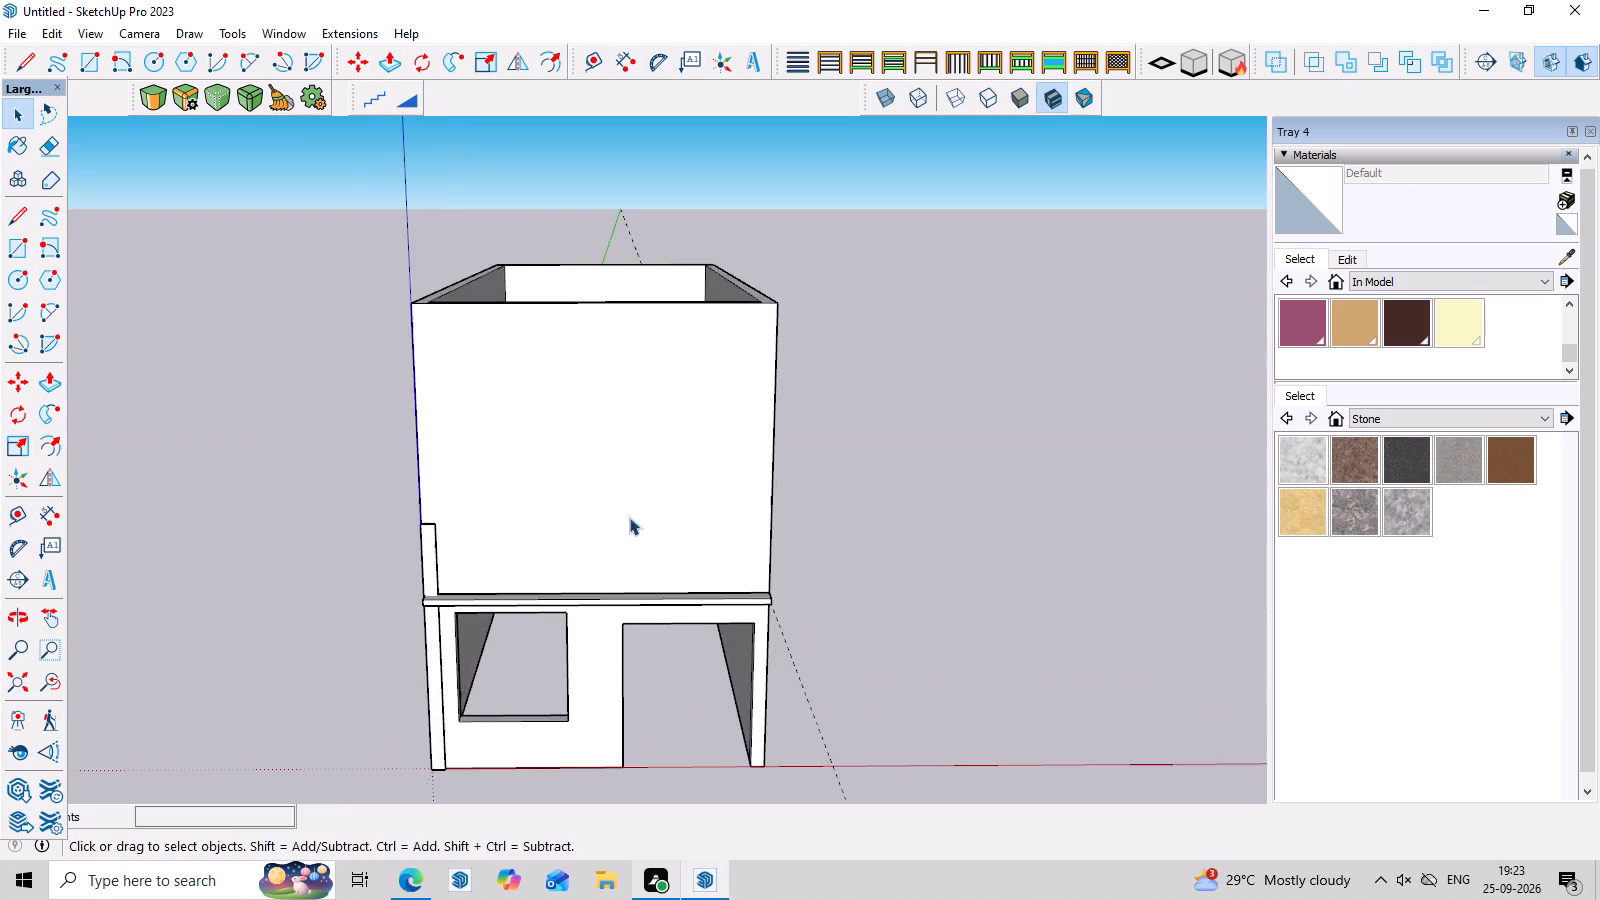
{"action": "scroll", "coordinate": [629, 517], "scroll_direction": "up", "scroll_amount": 5}
{"action": "middle_click_drag", "start_coordinate": [659, 565], "coordinate": [646, 756]}
{"action": "scroll", "coordinate": [697, 563], "scroll_direction": "up", "scroll_amount": 3}
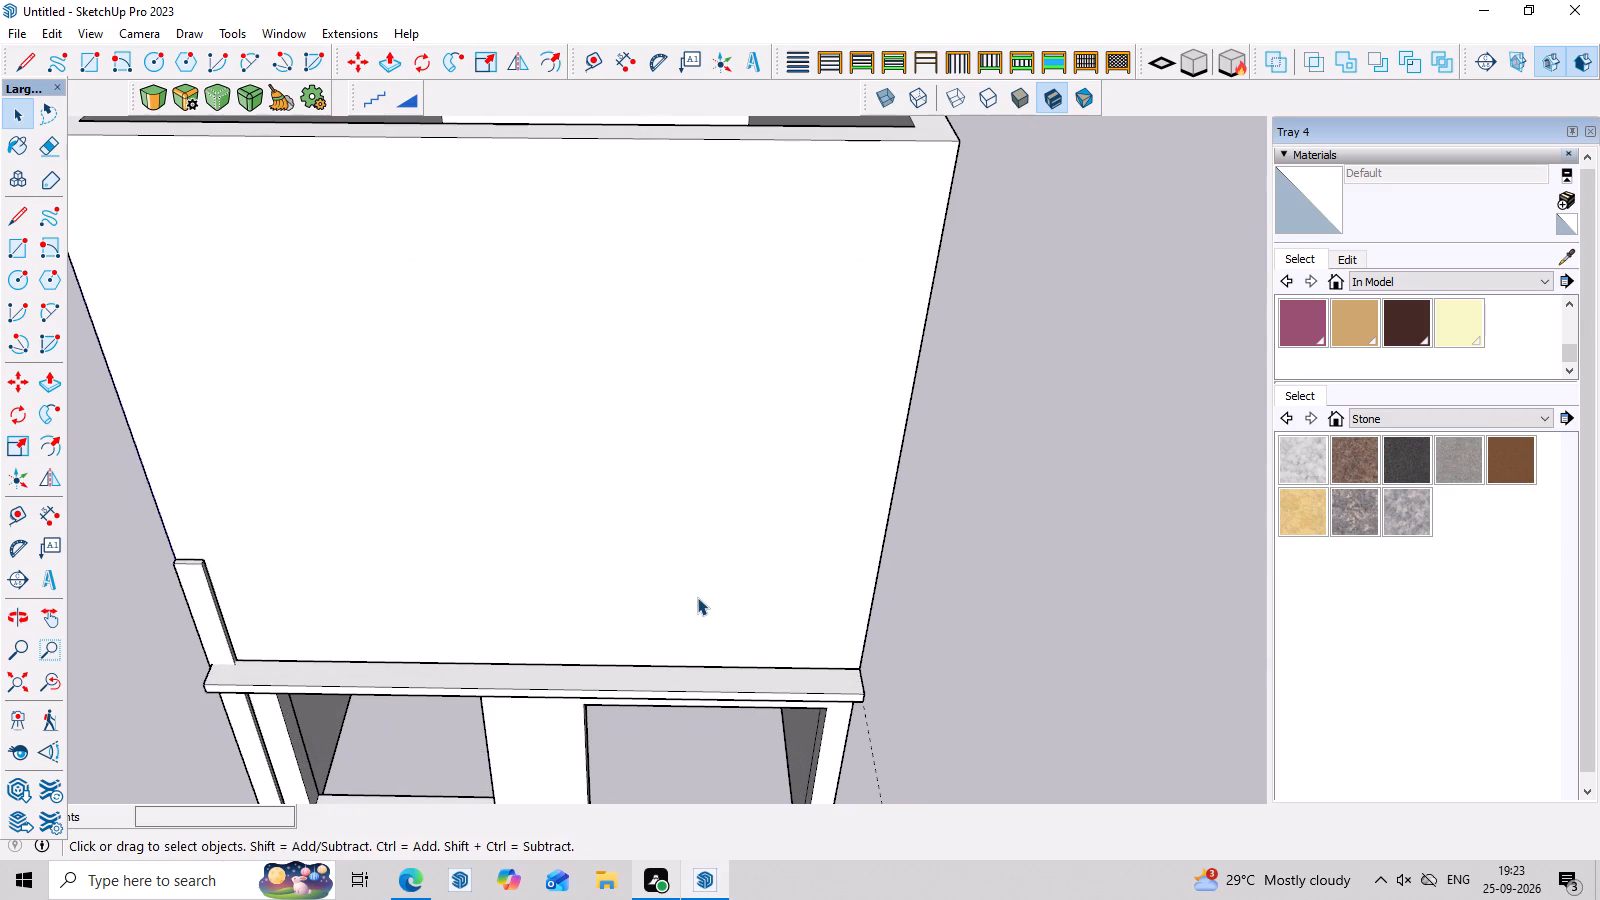
{"action": "scroll", "coordinate": [525, 577], "scroll_direction": "up", "scroll_amount": 2}
{"action": "middle_click_drag", "start_coordinate": [519, 576], "coordinate": [519, 597]}
{"action": "scroll", "coordinate": [487, 644], "scroll_direction": "up", "scroll_amount": 2}
{"action": "middle_click_drag", "start_coordinate": [521, 588], "coordinate": [544, 525]}
{"action": "scroll", "coordinate": [556, 491], "scroll_direction": "up", "scroll_amount": 1}
{"action": "scroll", "coordinate": [560, 480], "scroll_direction": "down", "scroll_amount": 6}
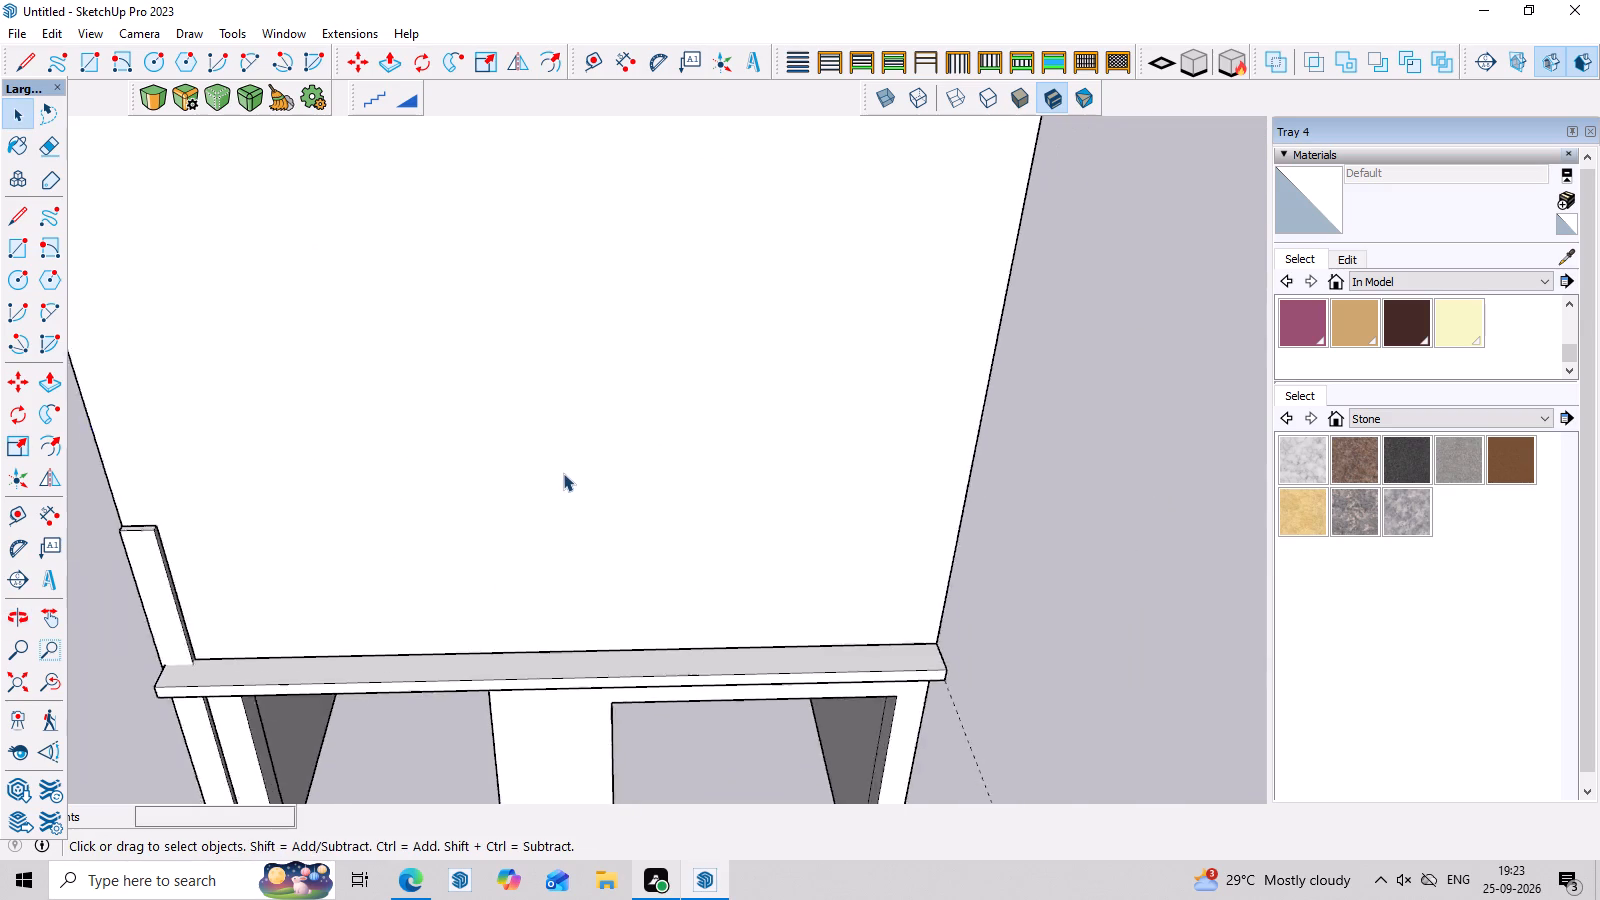
{"action": "scroll", "coordinate": [563, 473], "scroll_direction": "down", "scroll_amount": 1}
{"action": "middle_click_drag", "start_coordinate": [570, 514], "coordinate": [570, 548]}
{"action": "scroll", "coordinate": [570, 548], "scroll_direction": "down", "scroll_amount": 1}
{"action": "scroll", "coordinate": [570, 550], "scroll_direction": "up", "scroll_amount": 3}
{"action": "scroll", "coordinate": [656, 504], "scroll_direction": "down", "scroll_amount": 4}
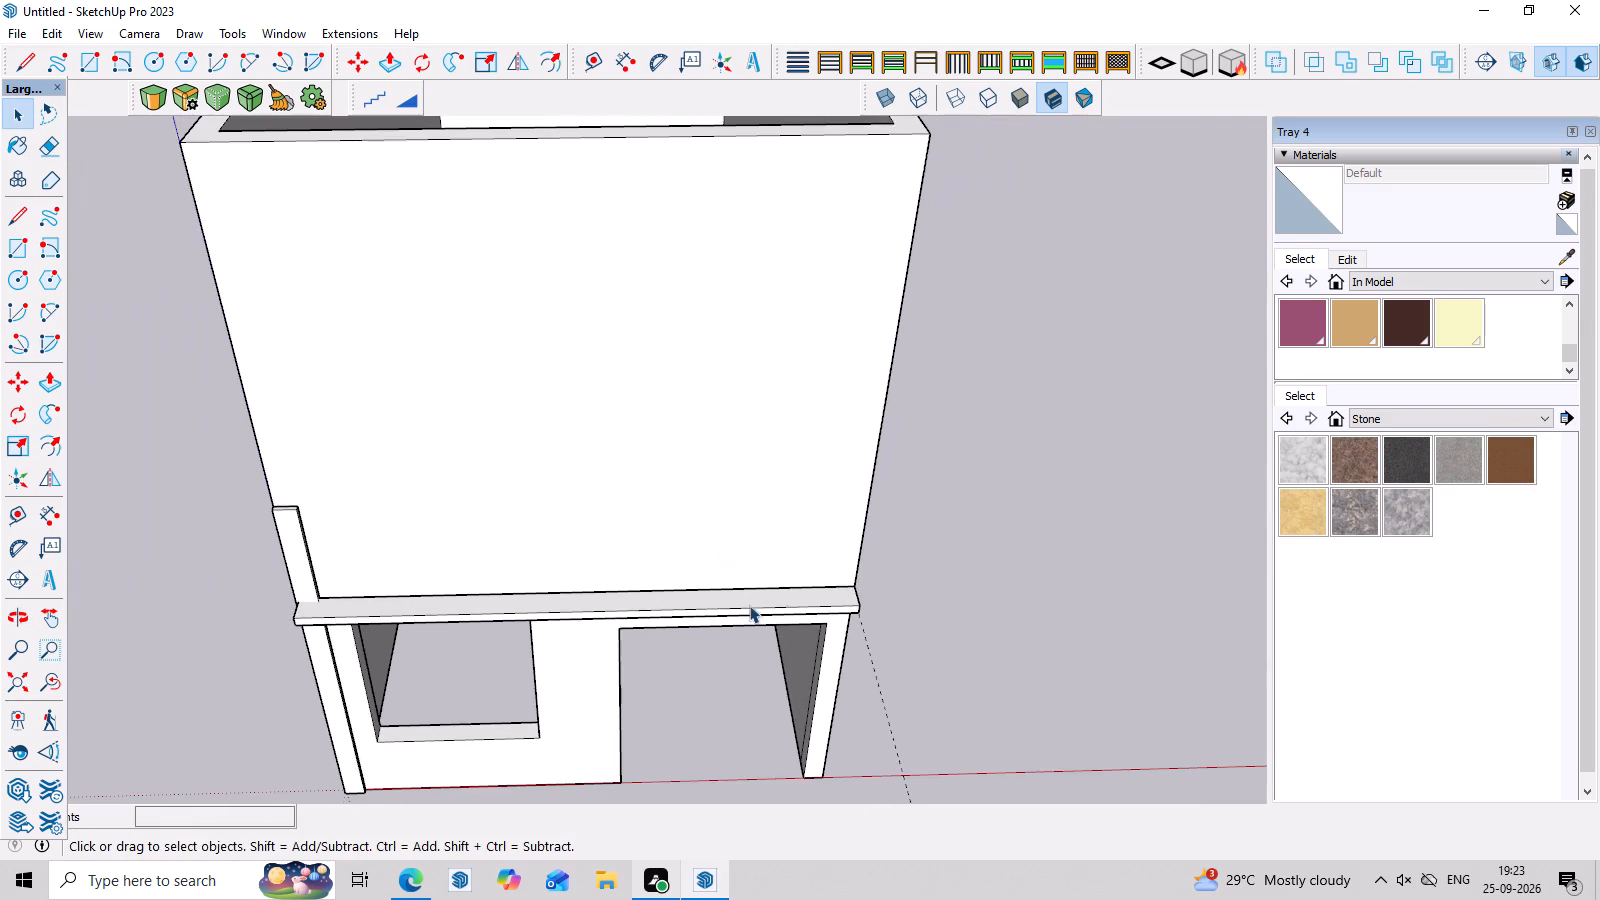
Reopen the slab's group, extrude the front face of its projecting ledge about 2' further outward, and exit the group.
{"action": "scroll", "coordinate": [750, 605], "scroll_direction": "up", "scroll_amount": 3}
{"action": "left_click", "coordinate": [765, 598]}
{"action": "double_click", "coordinate": [765, 598]}
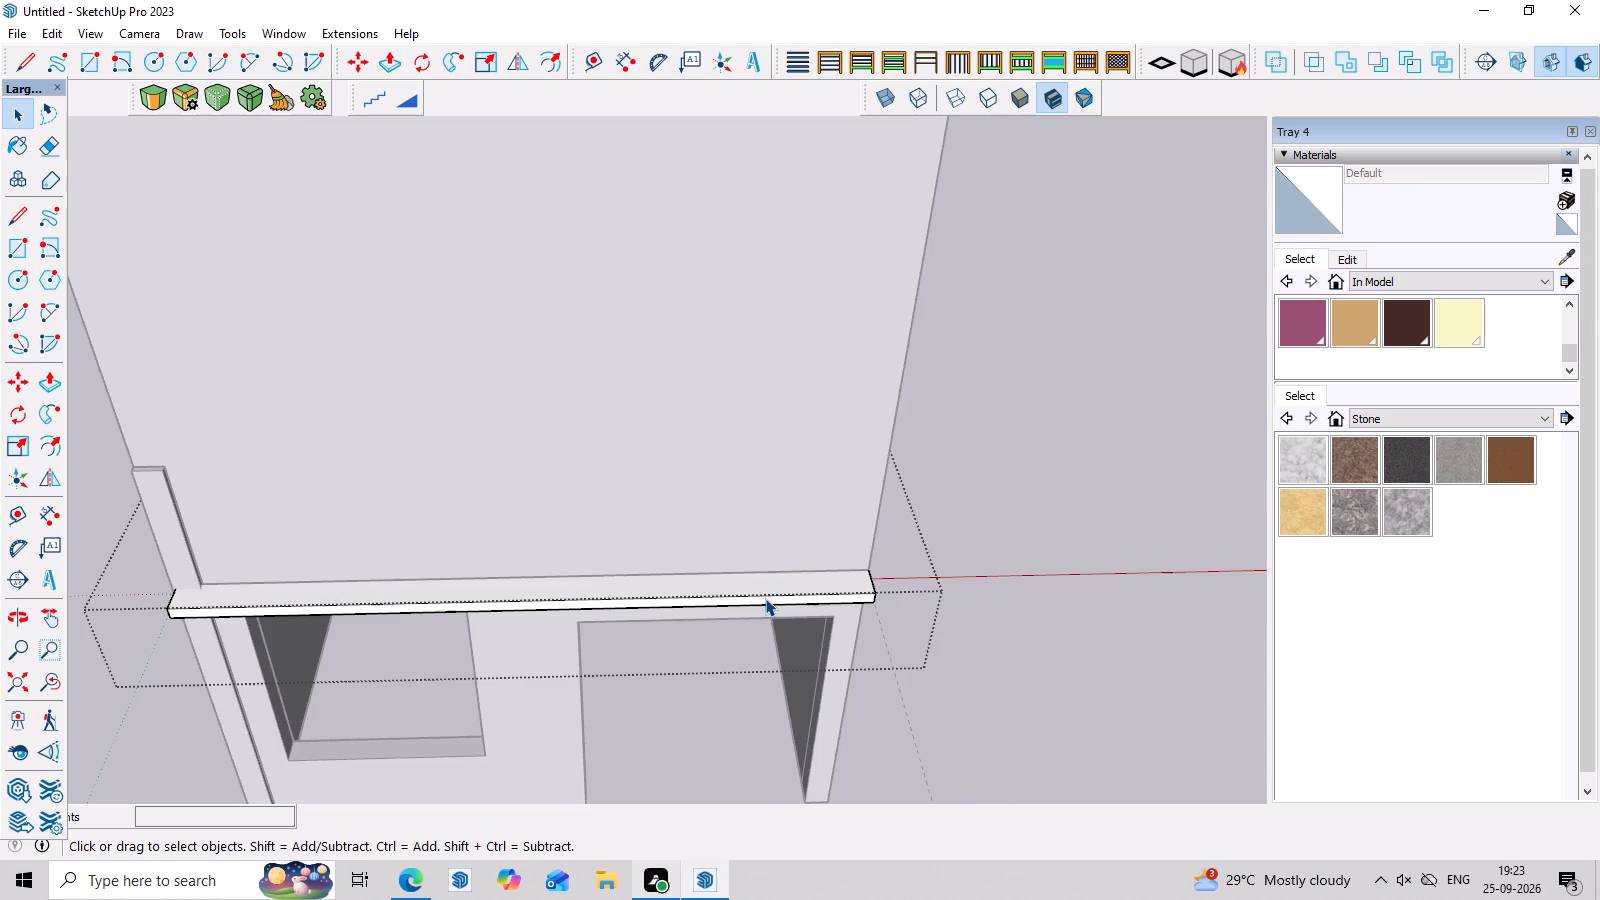
{"action": "left_click", "coordinate": [765, 598]}
{"action": "left_click", "coordinate": [765, 604]}
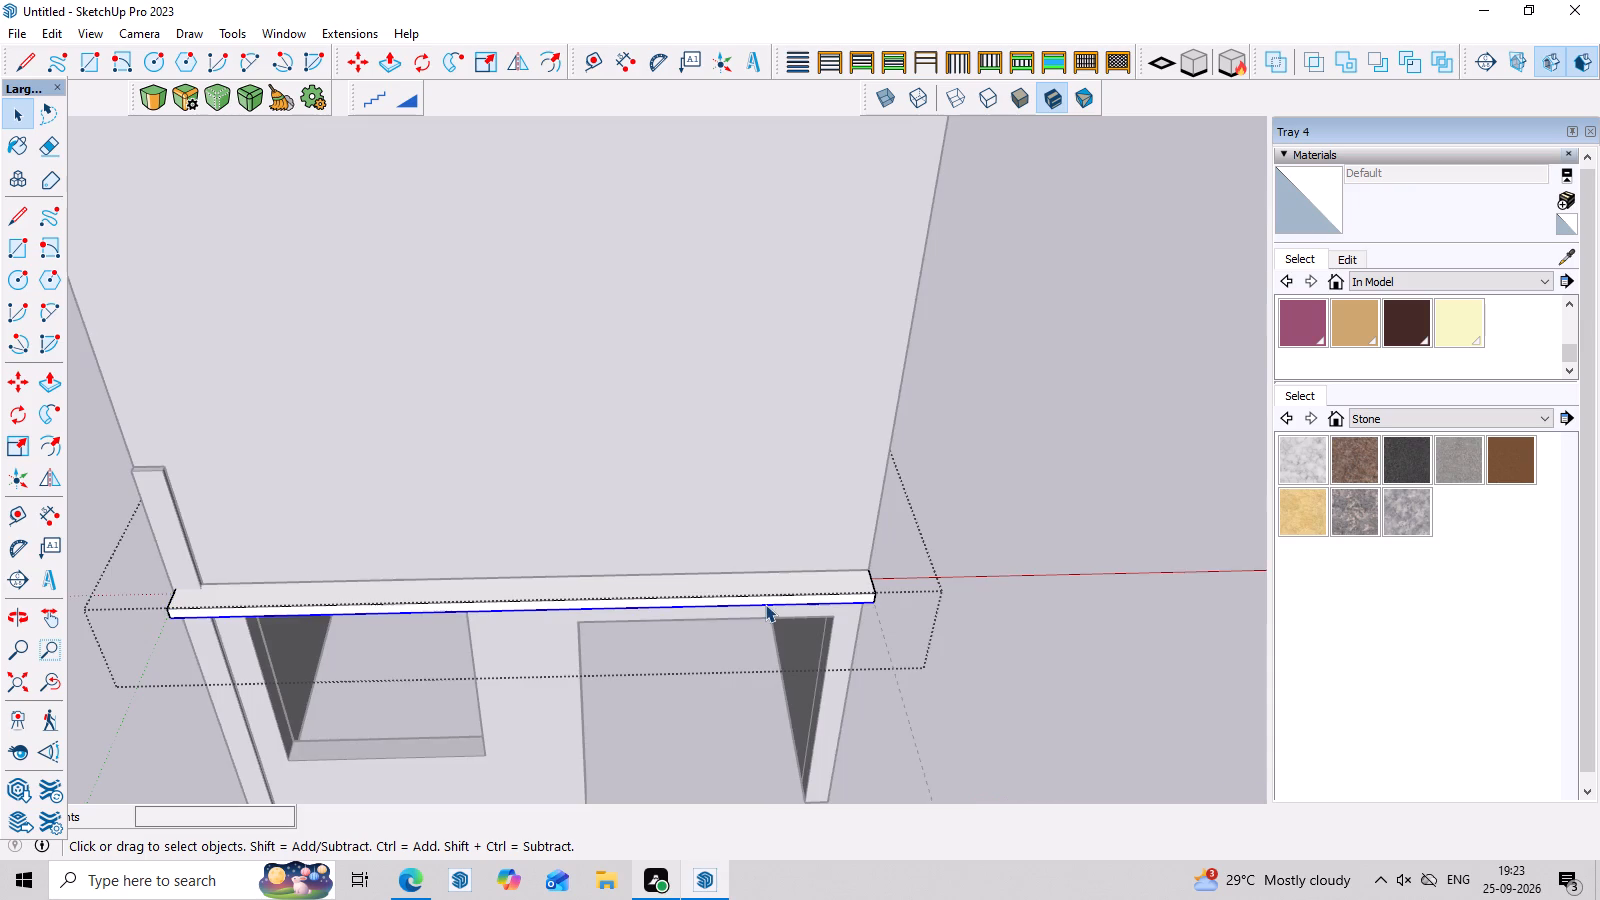
{"action": "scroll", "coordinate": [766, 601], "scroll_direction": "up", "scroll_amount": 2}
{"action": "left_click", "coordinate": [766, 601]}
{"action": "key", "text": "p"}
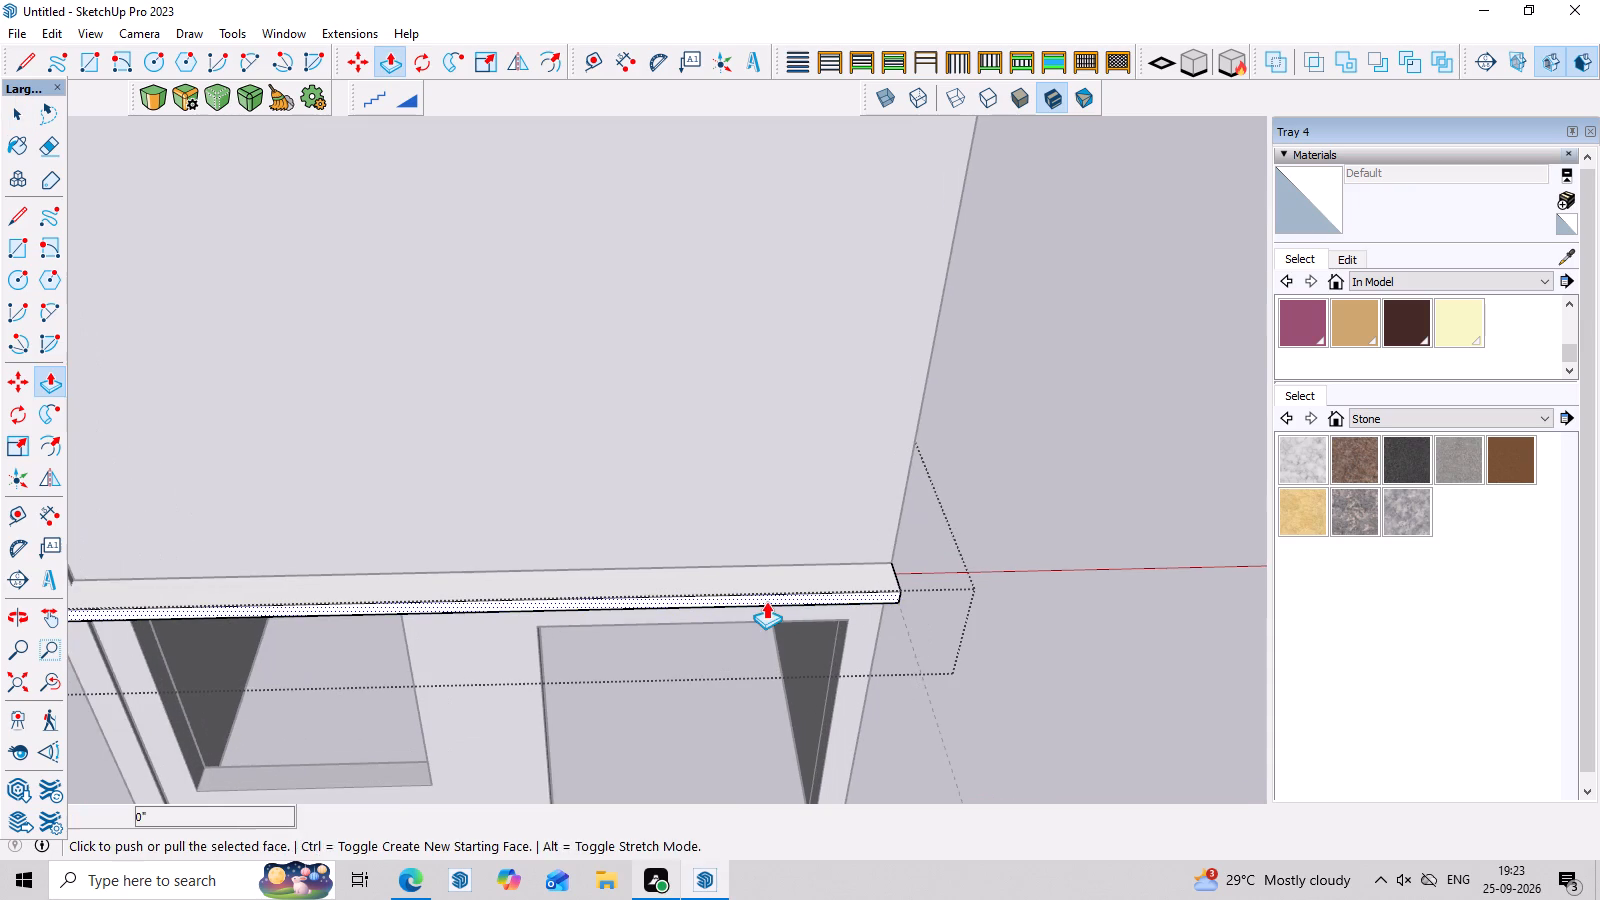
{"action": "left_click", "coordinate": [766, 601]}
{"action": "scroll", "coordinate": [782, 665], "scroll_direction": "down", "scroll_amount": 3}
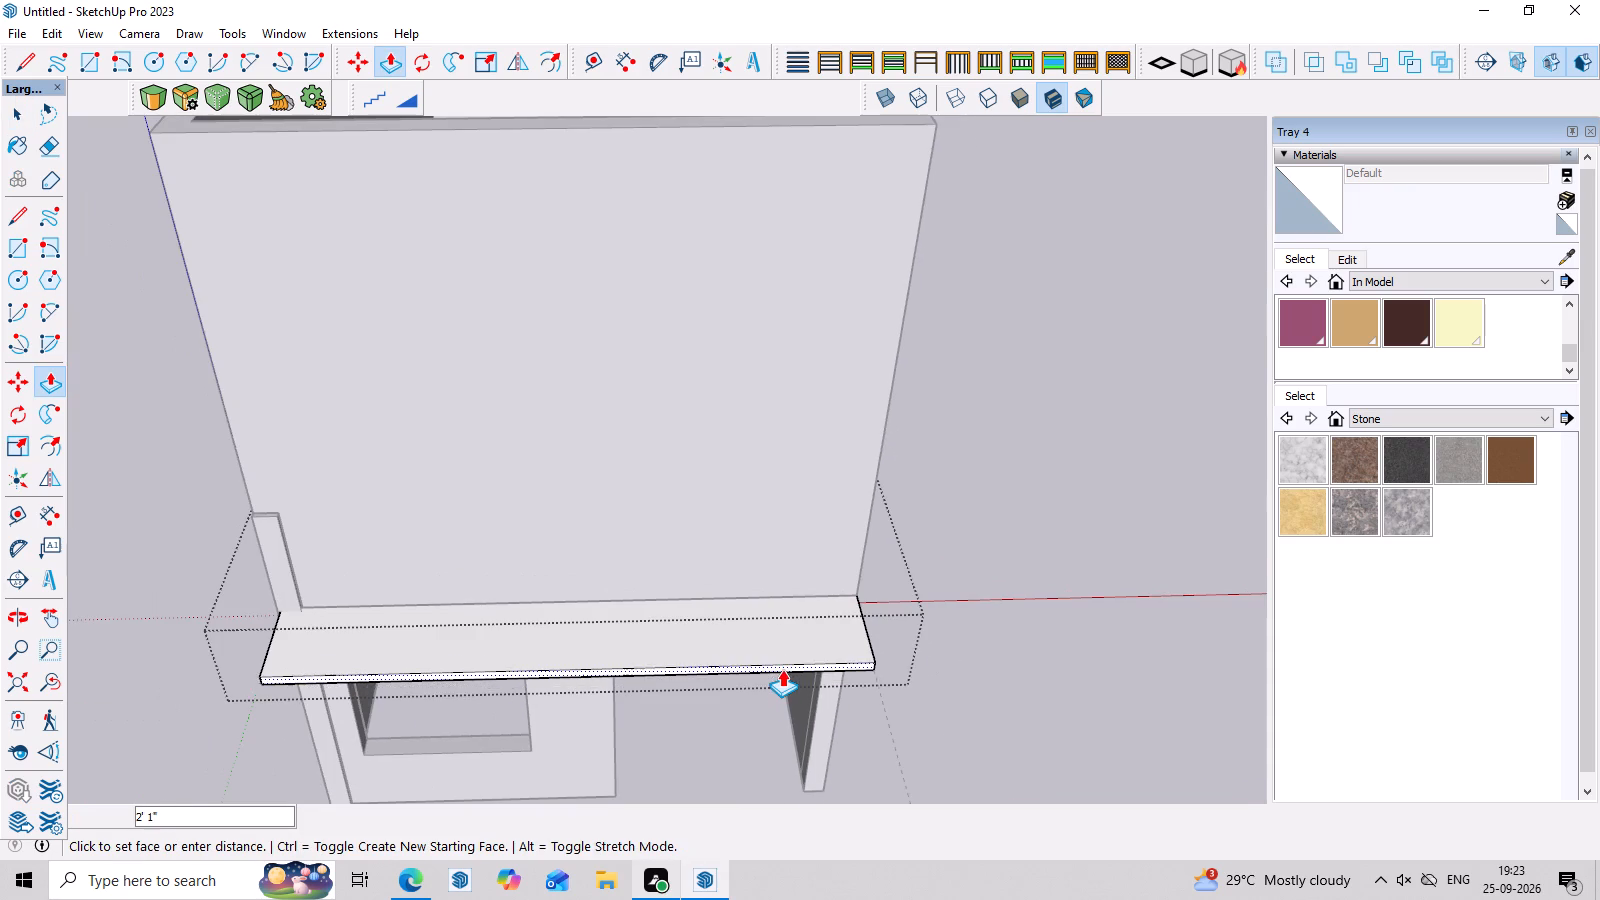
{"action": "left_click", "coordinate": [782, 669]}
{"action": "middle_click_drag", "start_coordinate": [921, 665], "coordinate": [891, 327]}
{"action": "scroll", "coordinate": [933, 385], "scroll_direction": "down", "scroll_amount": 4}
{"action": "middle_click_drag", "start_coordinate": [1049, 572], "coordinate": [1043, 595]}
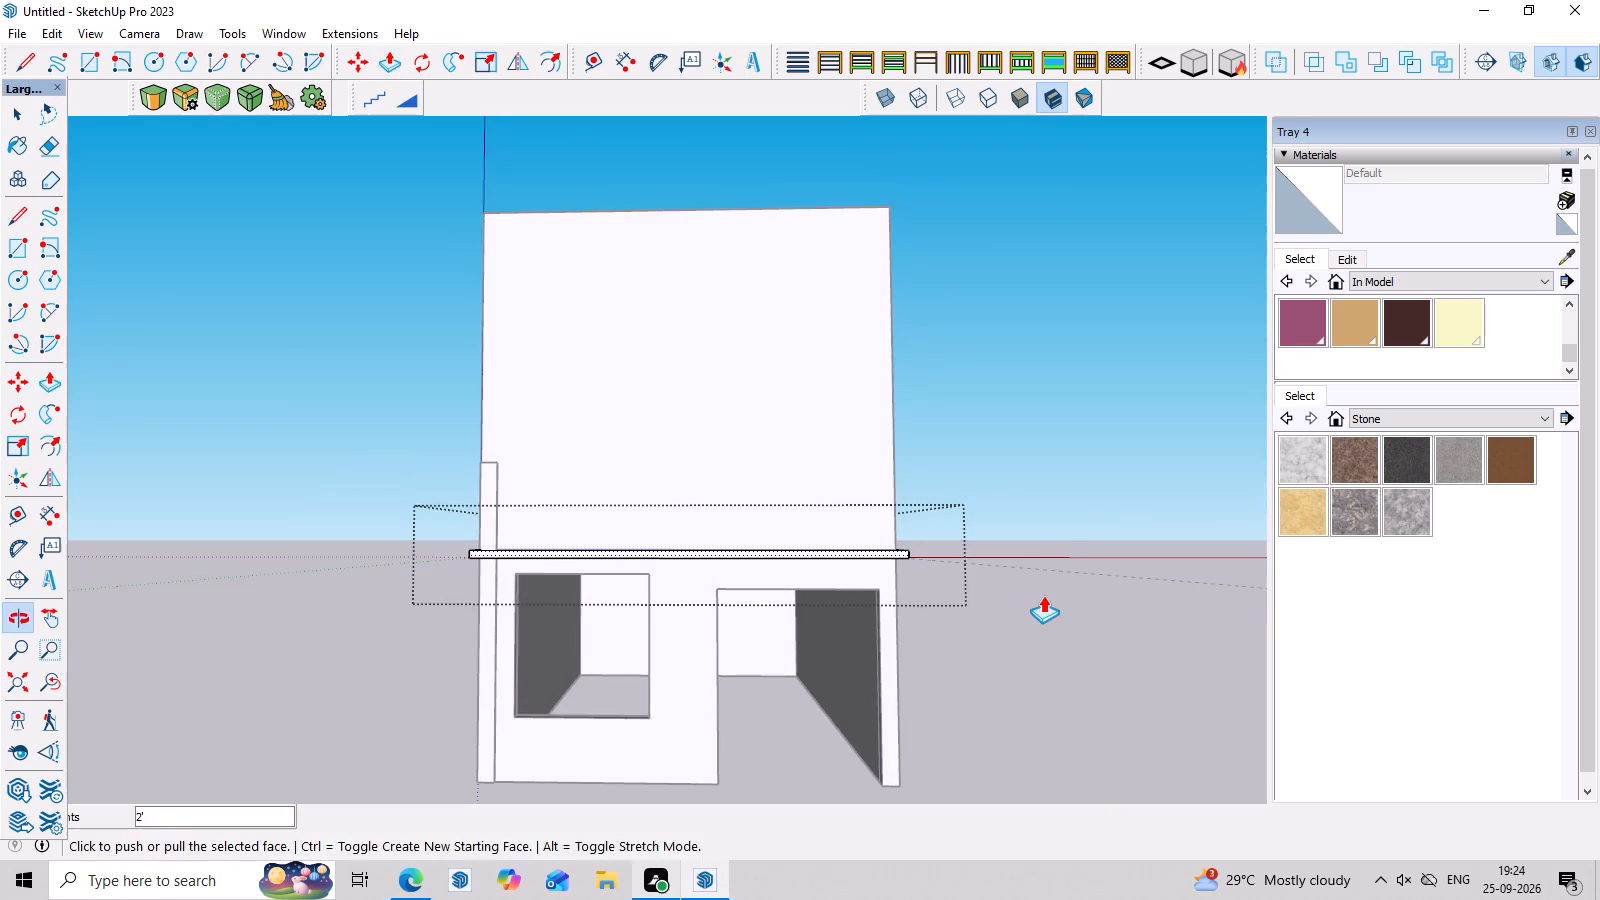
{"action": "key", "text": "space"}
{"action": "left_click", "coordinate": [1029, 524]}
{"action": "middle_click_drag", "start_coordinate": [971, 662], "coordinate": [962, 676]}
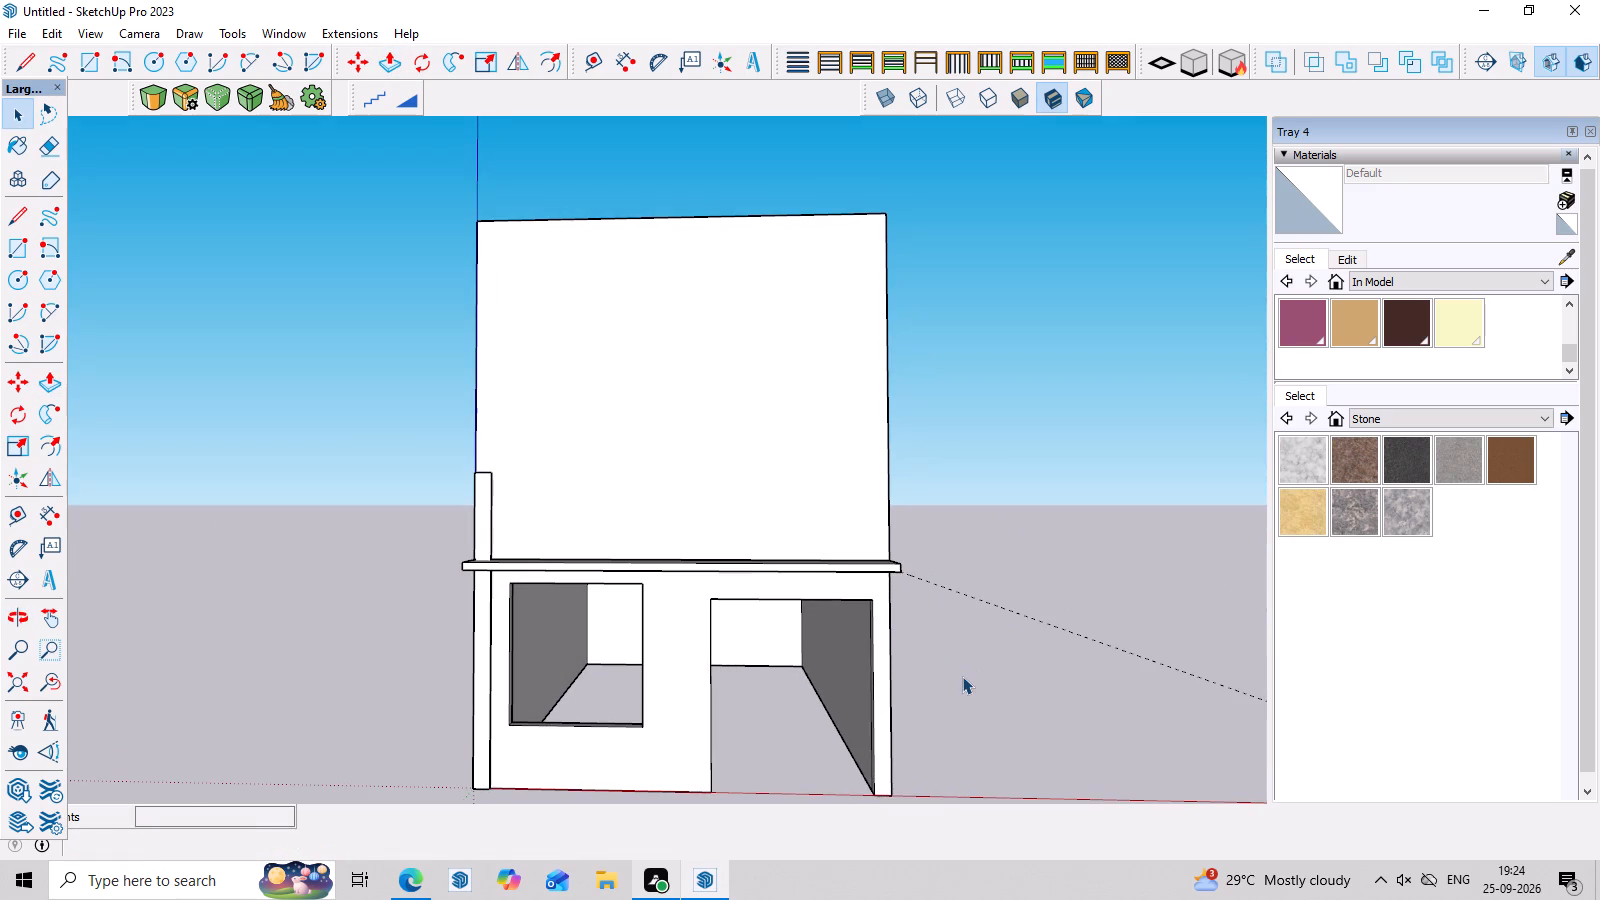
Open the corner strip's group, extrude its front face outward about 1' 6", and exit the group.
{"action": "scroll", "coordinate": [421, 464], "scroll_direction": "up", "scroll_amount": 2}
{"action": "double_click", "coordinate": [496, 512]}
{"action": "scroll", "coordinate": [496, 512], "scroll_direction": "up", "scroll_amount": 2}
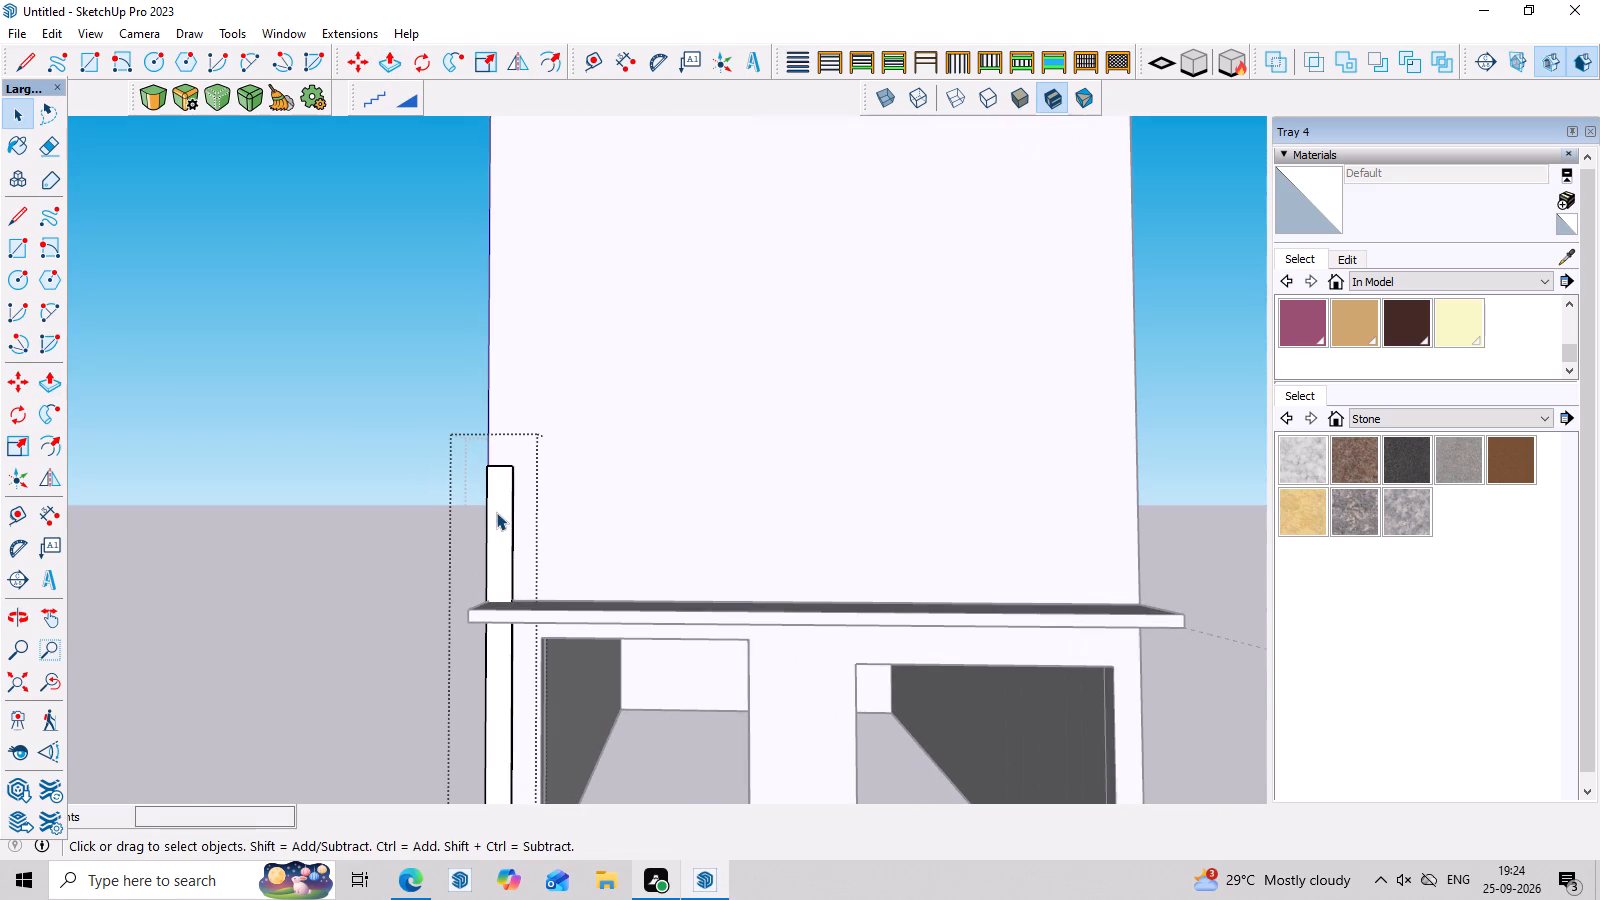
{"action": "left_click", "coordinate": [496, 512]}
{"action": "double_click", "coordinate": [496, 512]}
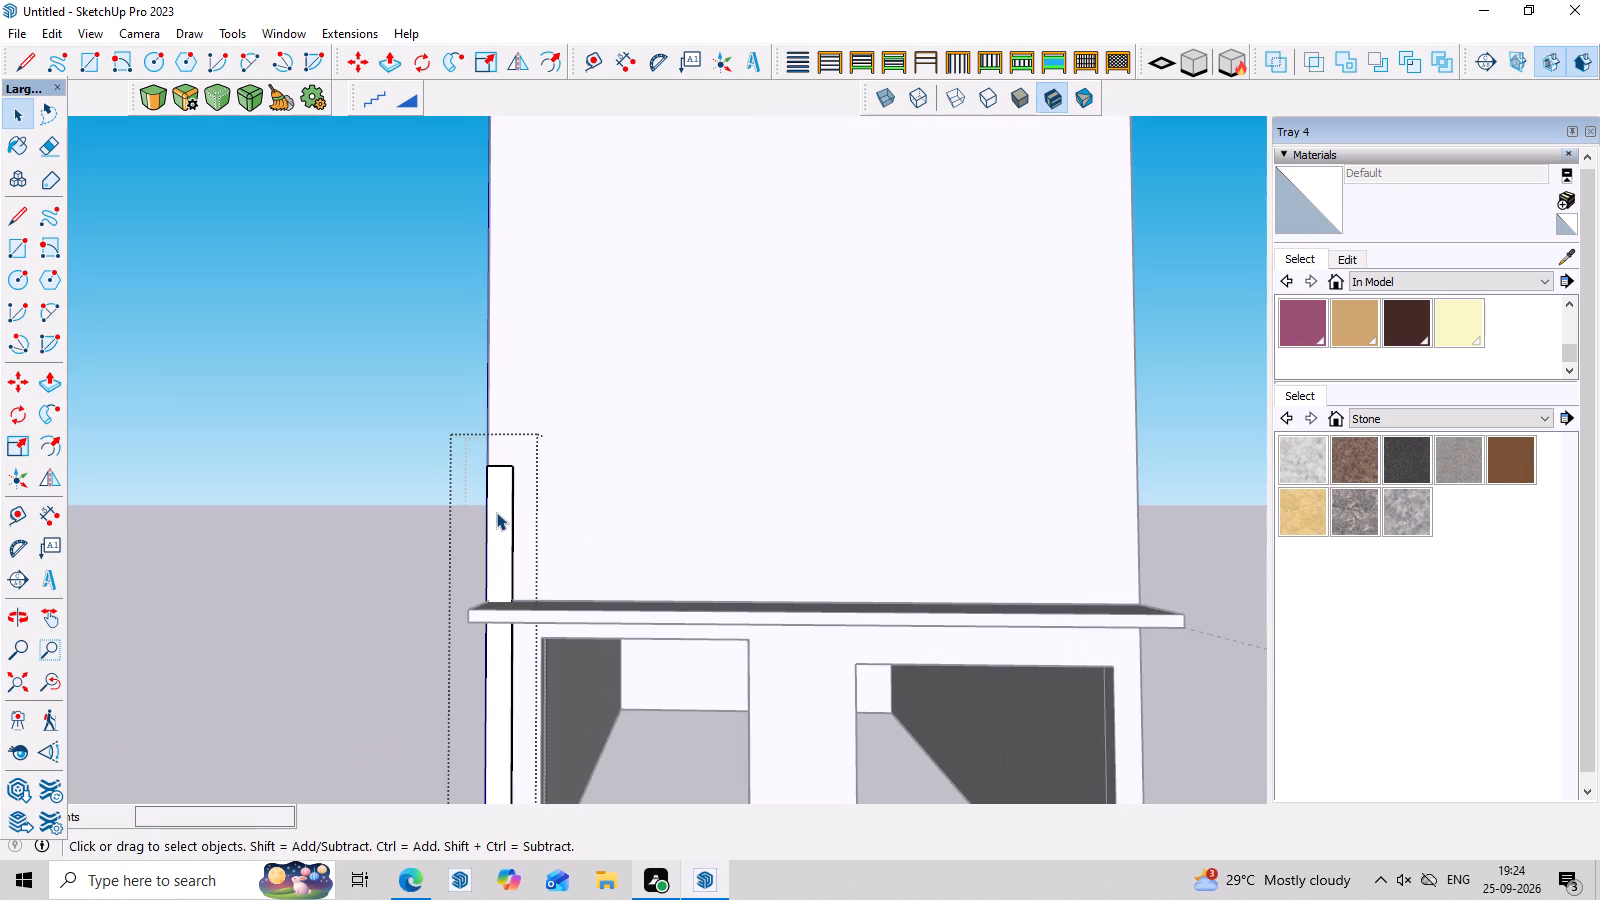
{"action": "left_click", "coordinate": [496, 512]}
{"action": "key", "text": "p"}
{"action": "left_click", "coordinate": [496, 512]}
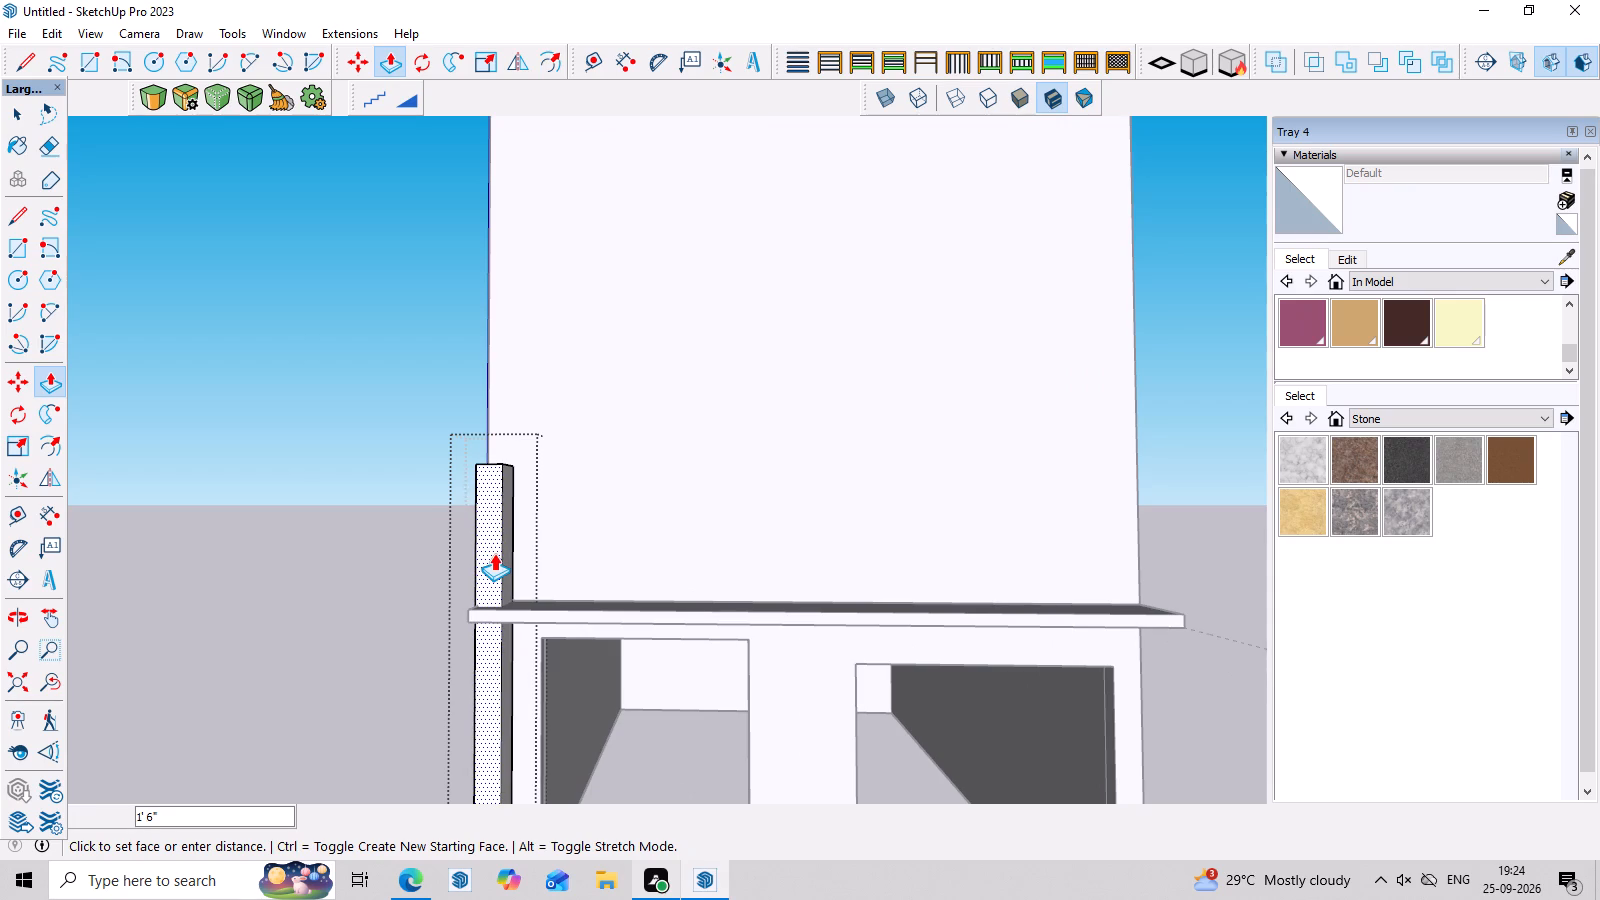
{"action": "left_click", "coordinate": [492, 555]}
{"action": "middle_click_drag", "start_coordinate": [1109, 576], "coordinate": [909, 581]}
{"action": "key", "text": "space"}
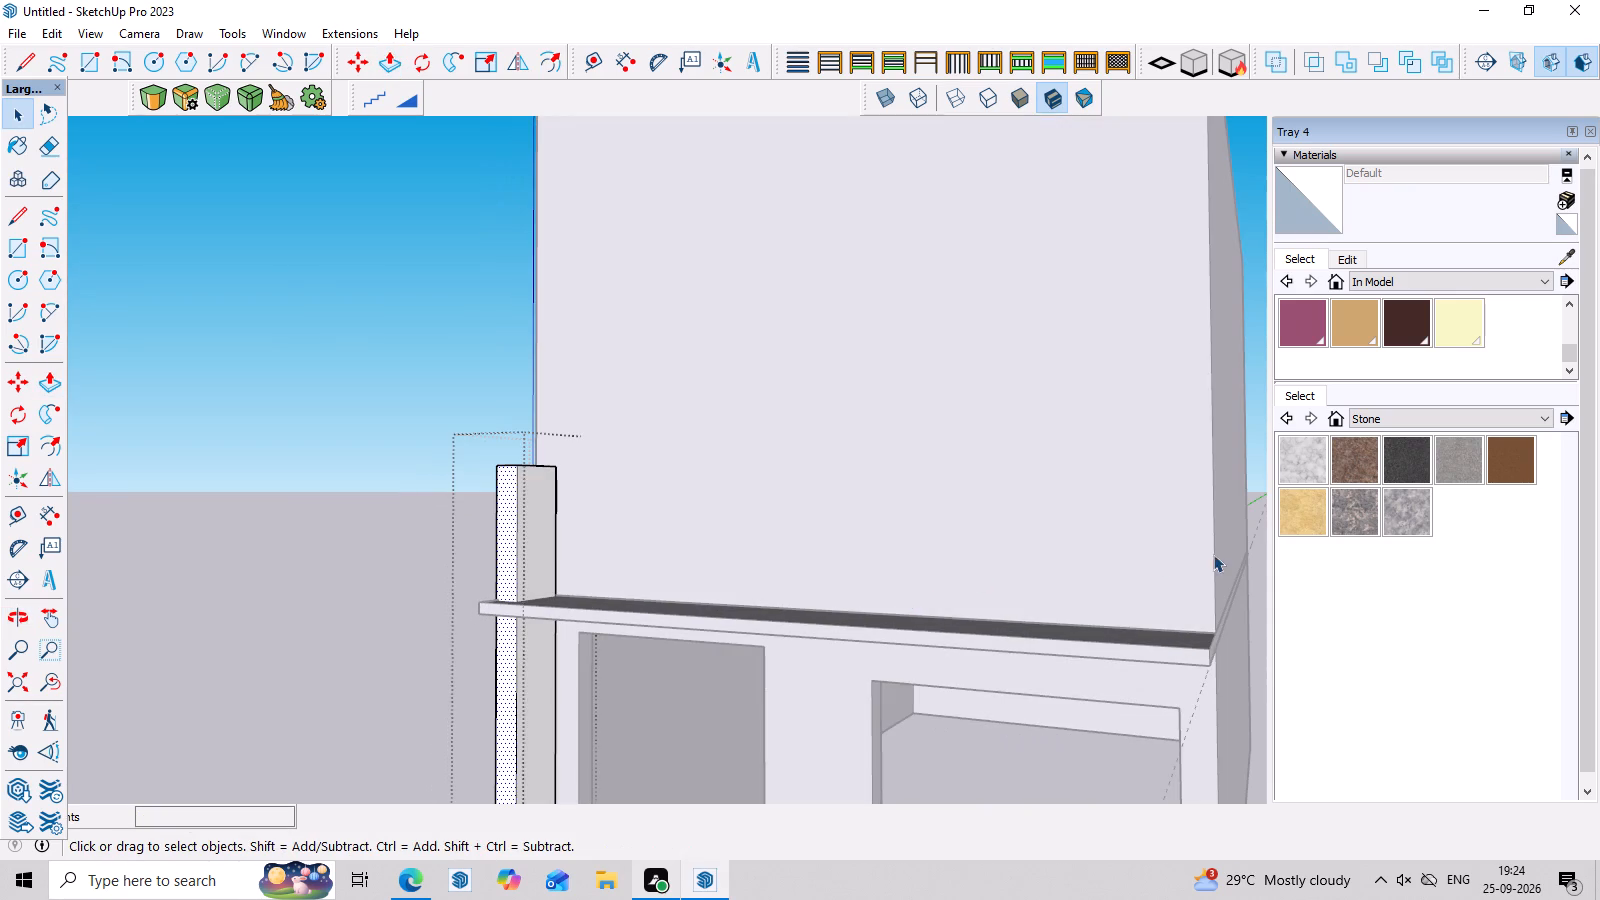
{"action": "scroll", "coordinate": [771, 535], "scroll_direction": "down", "scroll_amount": 8}
{"action": "left_click", "coordinate": [1014, 570]}
{"action": "middle_click_drag", "start_coordinate": [1038, 666], "coordinate": [1142, 671]}
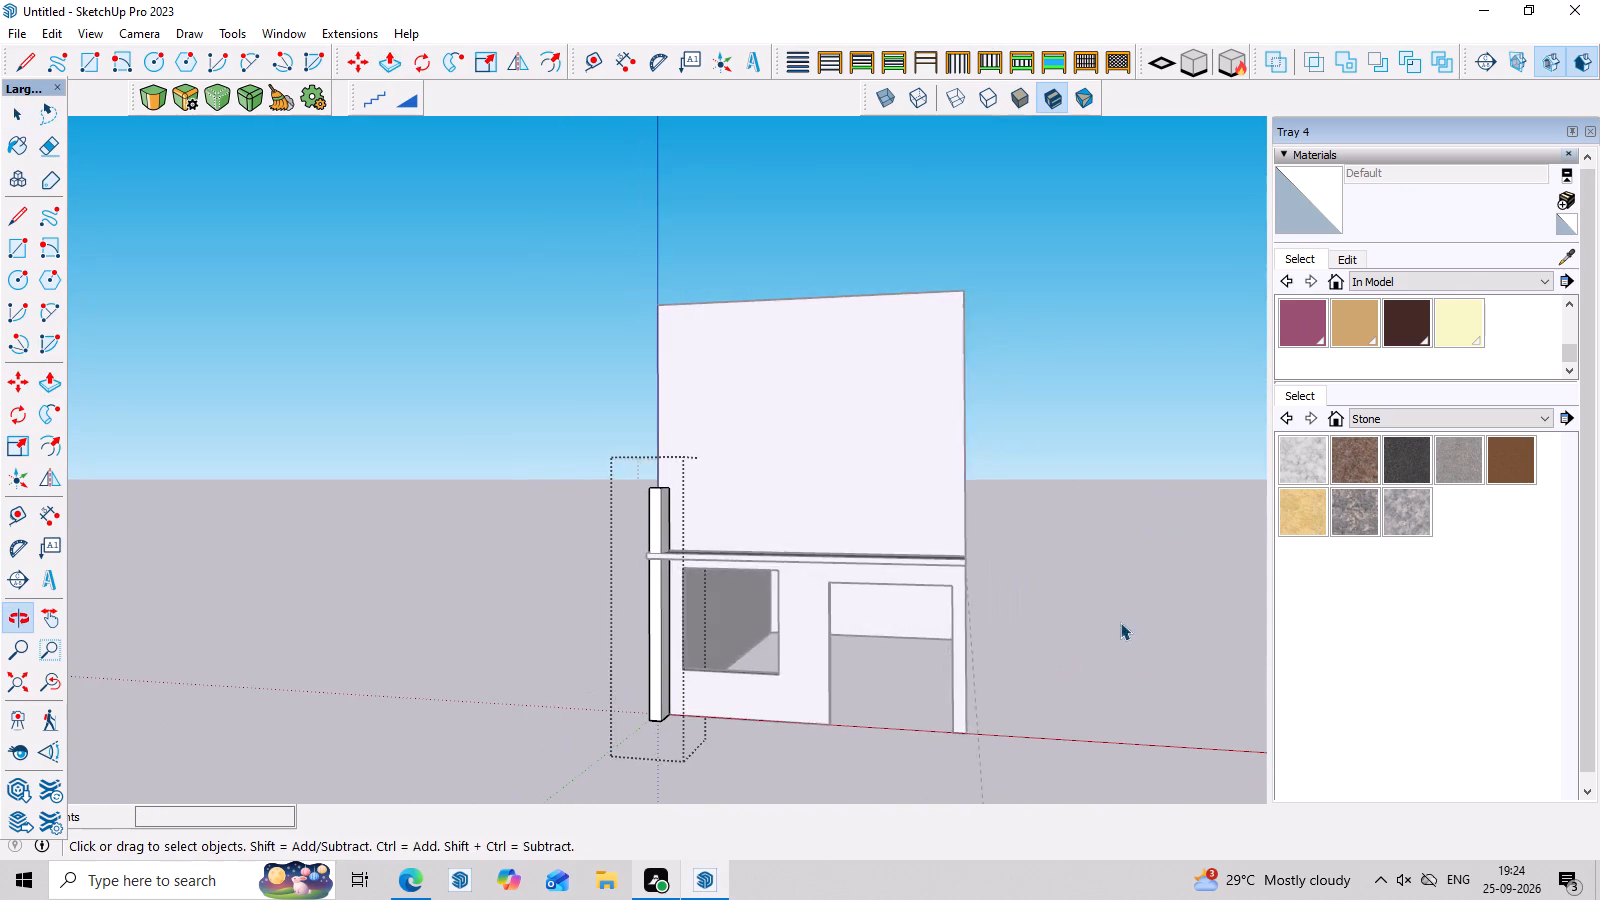
{"action": "left_click", "coordinate": [1113, 596]}
Examine the deepened slab ledge, the thickened corner strip and the upper facade from the front, side and above.
{"action": "middle_click_drag", "start_coordinate": [1079, 603], "coordinate": [1120, 703]}
{"action": "scroll", "coordinate": [1097, 666], "scroll_direction": "up", "scroll_amount": 5}
{"action": "middle_click_drag", "start_coordinate": [1109, 637], "coordinate": [1211, 642]}
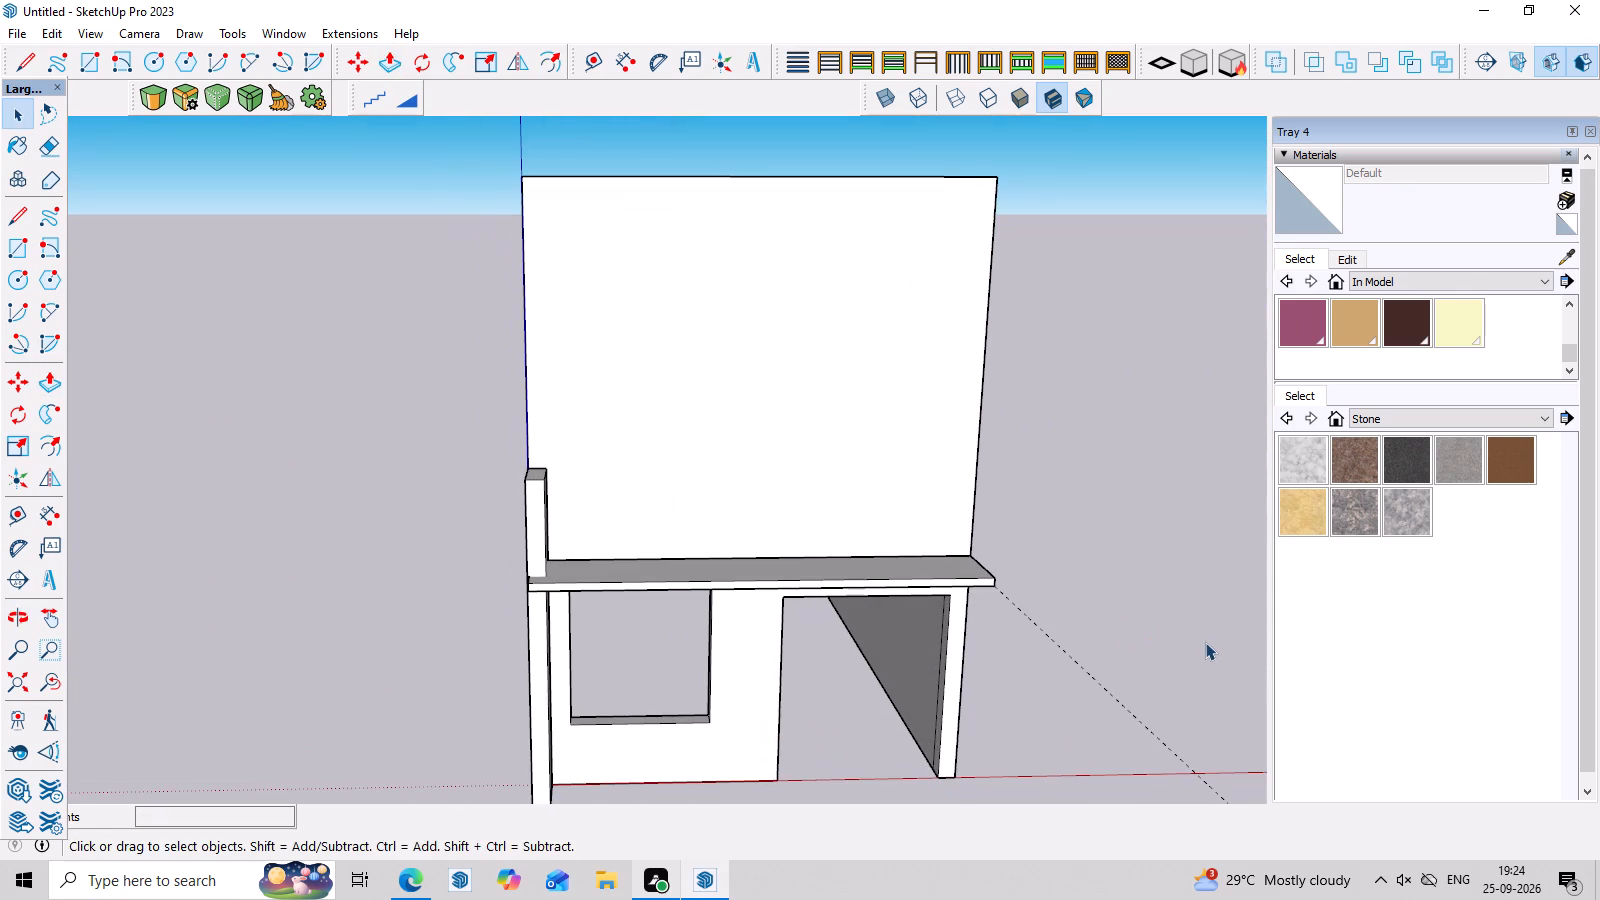
{"action": "middle_click_drag", "start_coordinate": [1201, 646], "coordinate": [1213, 671]}
{"action": "scroll", "coordinate": [704, 582], "scroll_direction": "down", "scroll_amount": 3}
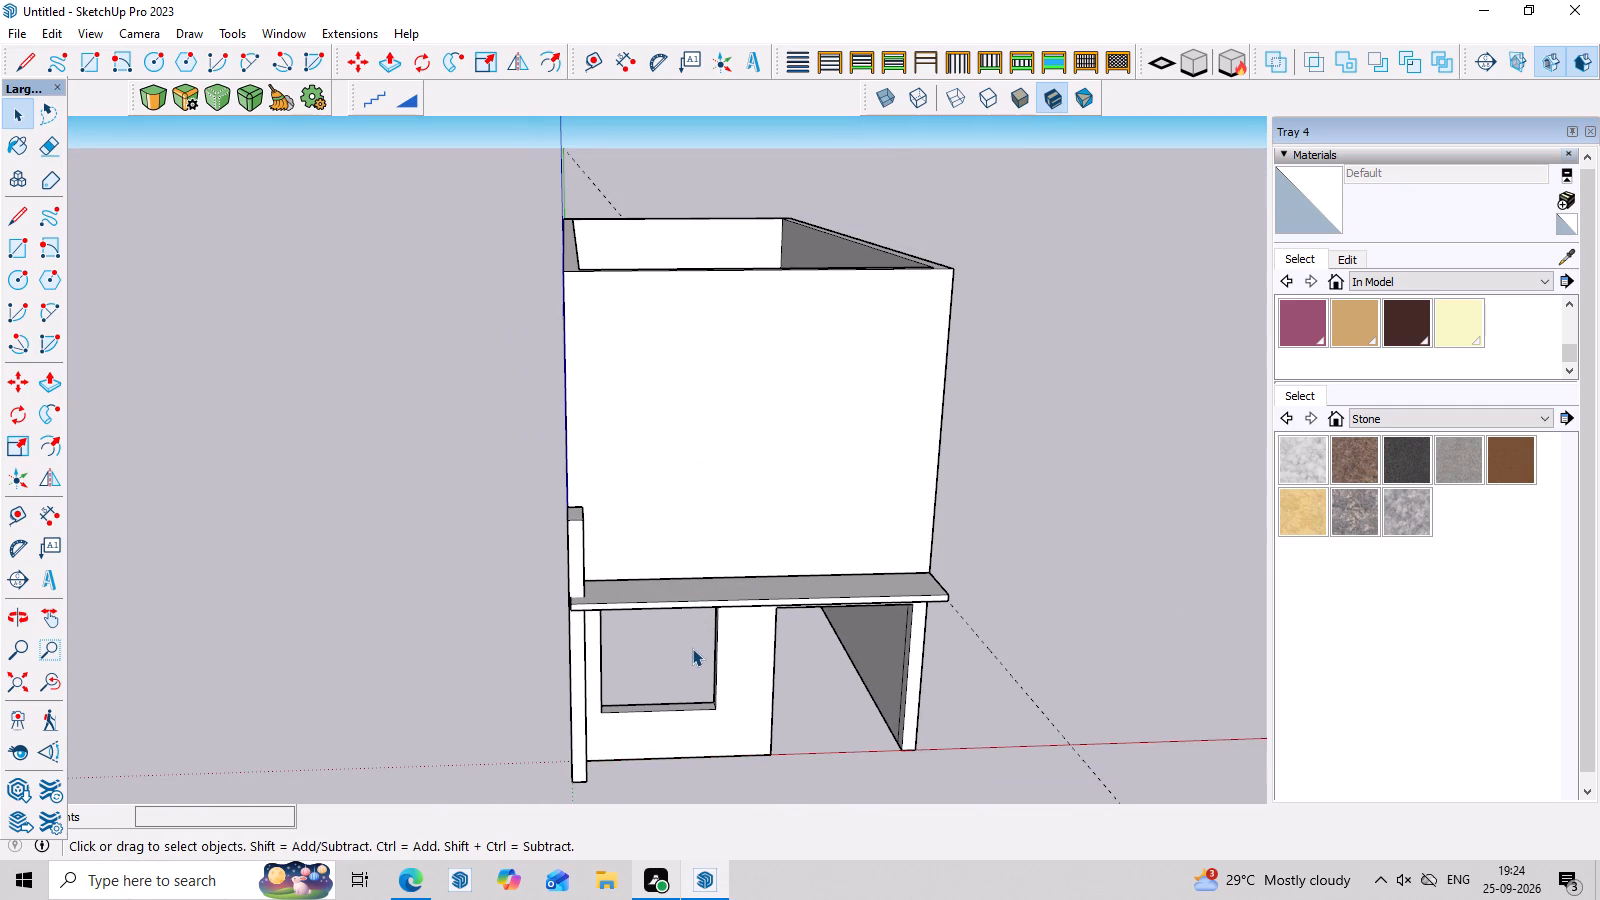
{"action": "middle_click_drag", "start_coordinate": [688, 672], "coordinate": [700, 546]}
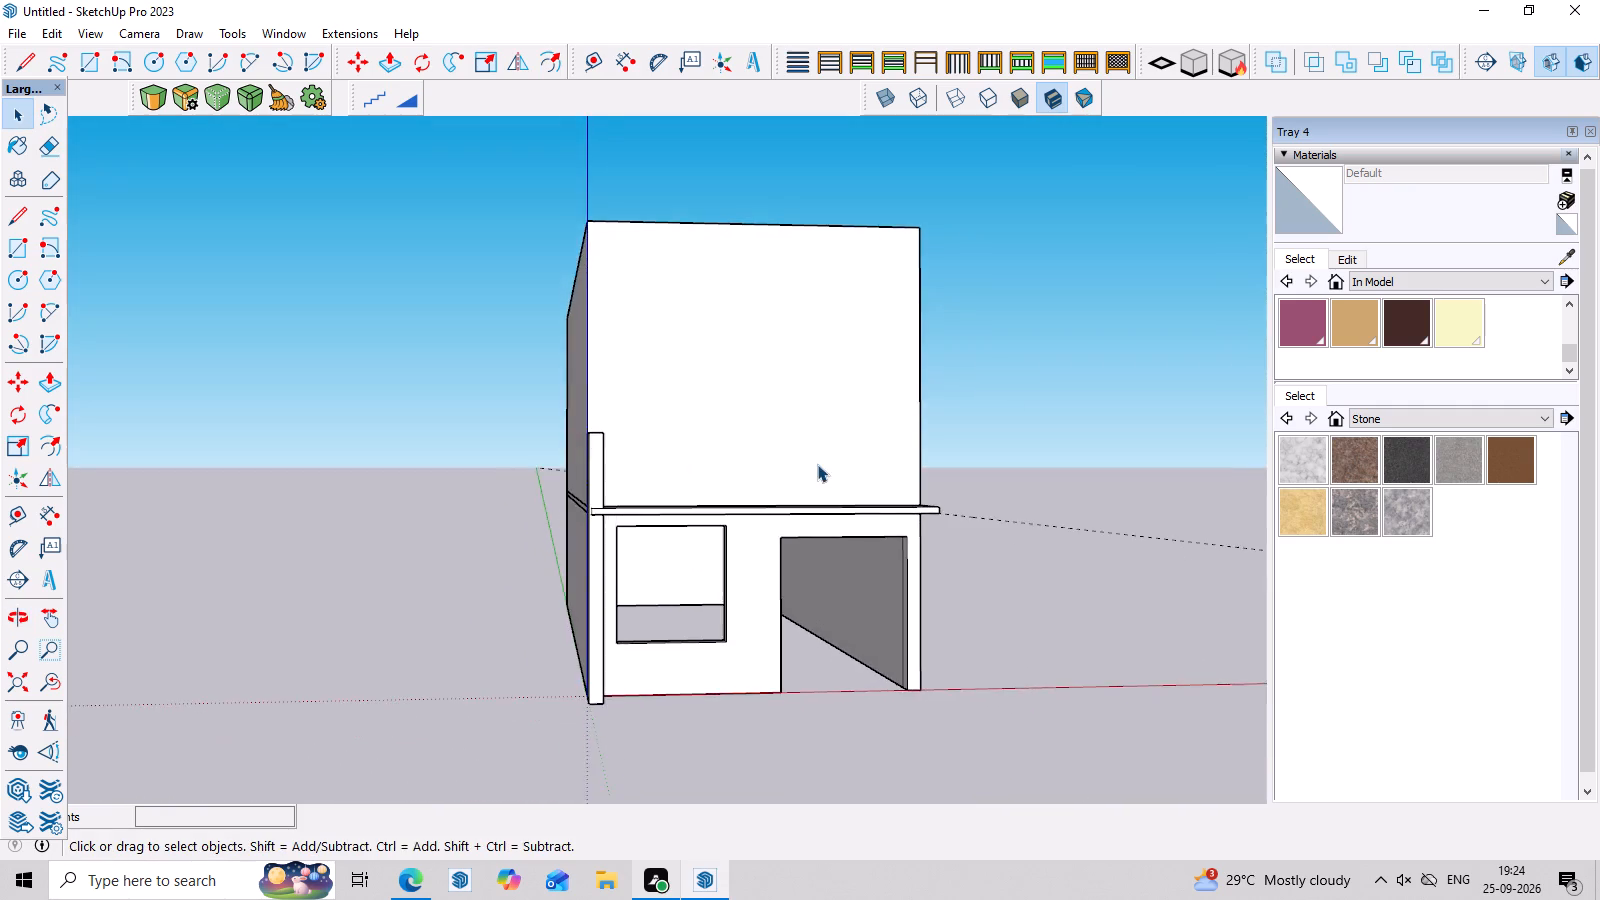
{"action": "scroll", "coordinate": [819, 462], "scroll_direction": "up", "scroll_amount": 3}
{"action": "middle_click_drag", "start_coordinate": [828, 507], "coordinate": [778, 513]}
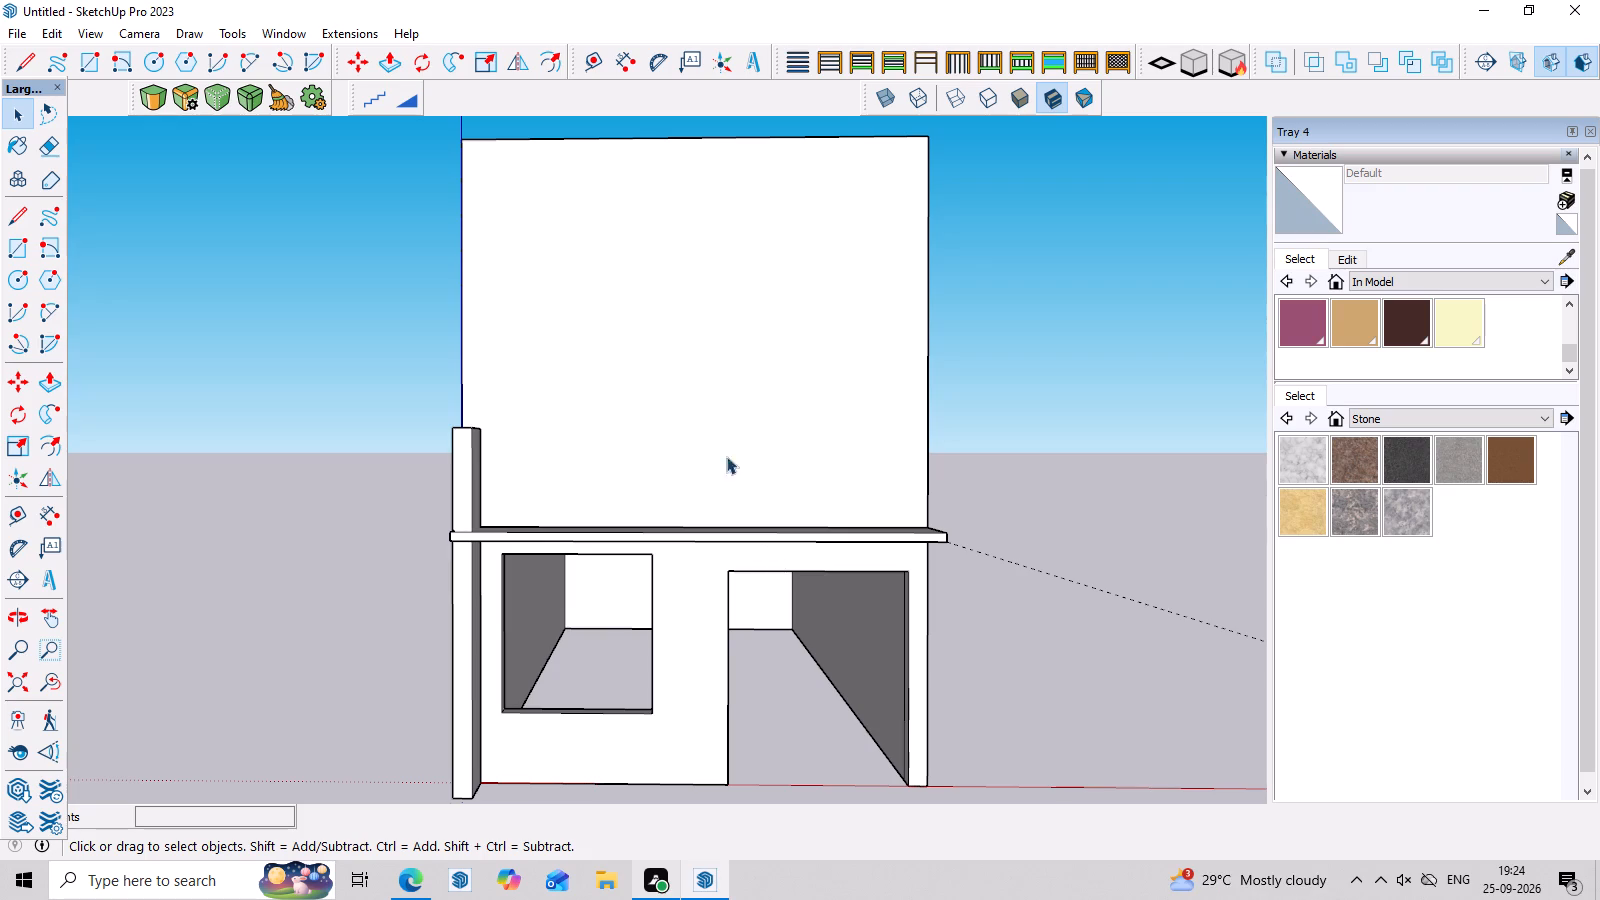
{"action": "scroll", "coordinate": [698, 167], "scroll_direction": "down", "scroll_amount": 2}
{"action": "middle_click_drag", "start_coordinate": [695, 159], "coordinate": [692, 183]}
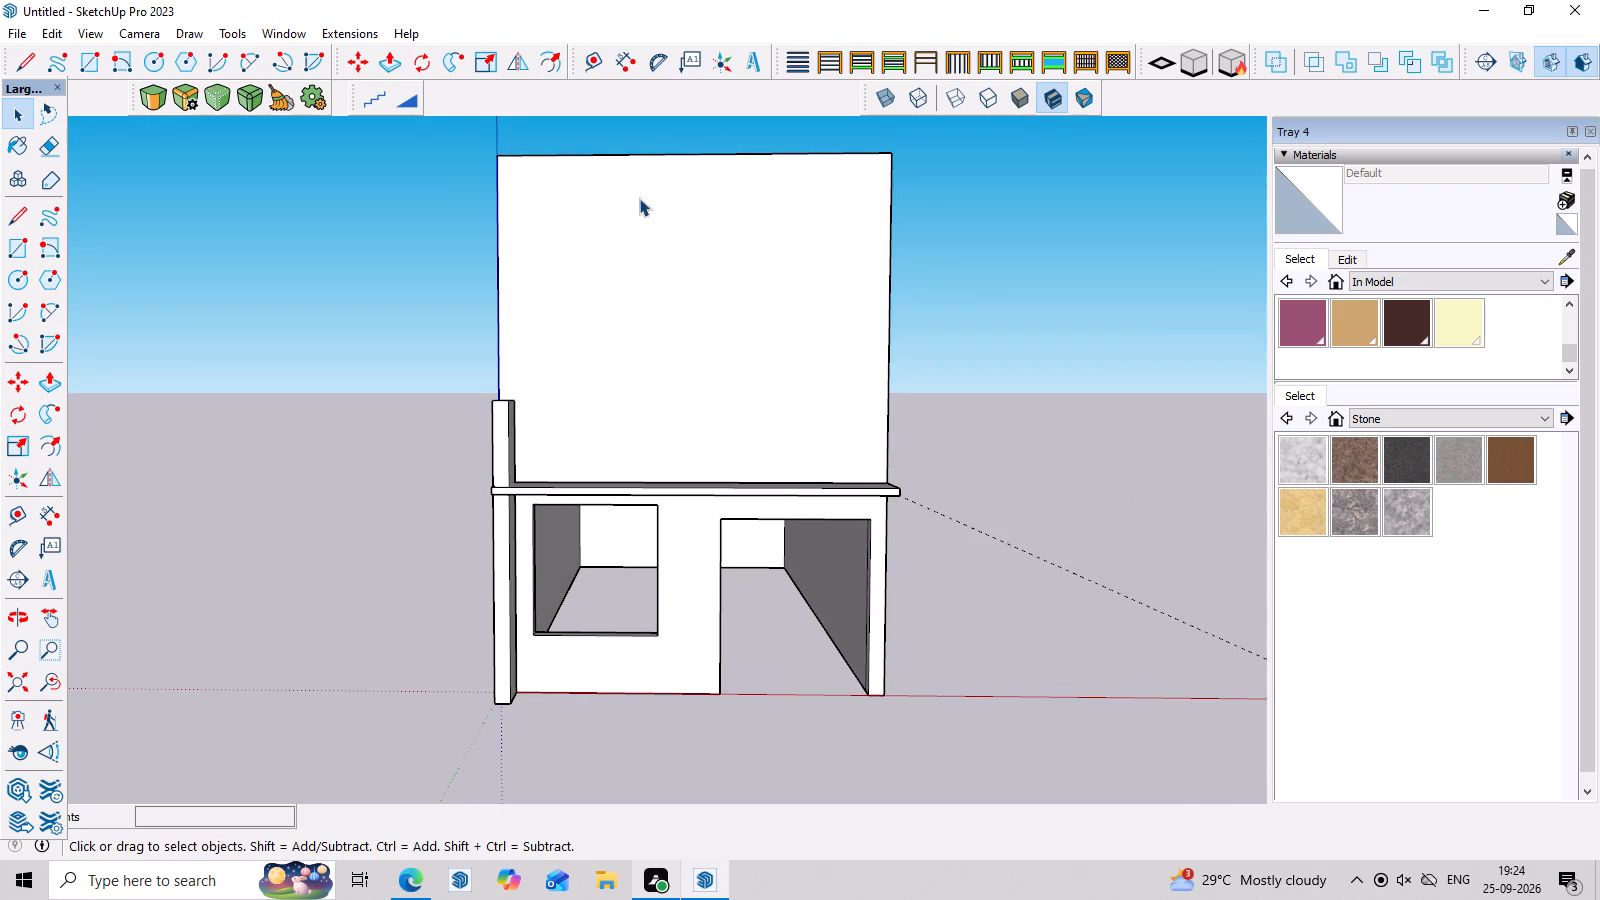
Draw a vertical rectangle about 2' 9" wide and 11' 8" high on the upper facade, from the corner strip's top to the wall's top corner.
{"action": "scroll", "coordinate": [419, 297], "scroll_direction": "up", "scroll_amount": 2}
{"action": "scroll", "coordinate": [567, 331], "scroll_direction": "up", "scroll_amount": 2}
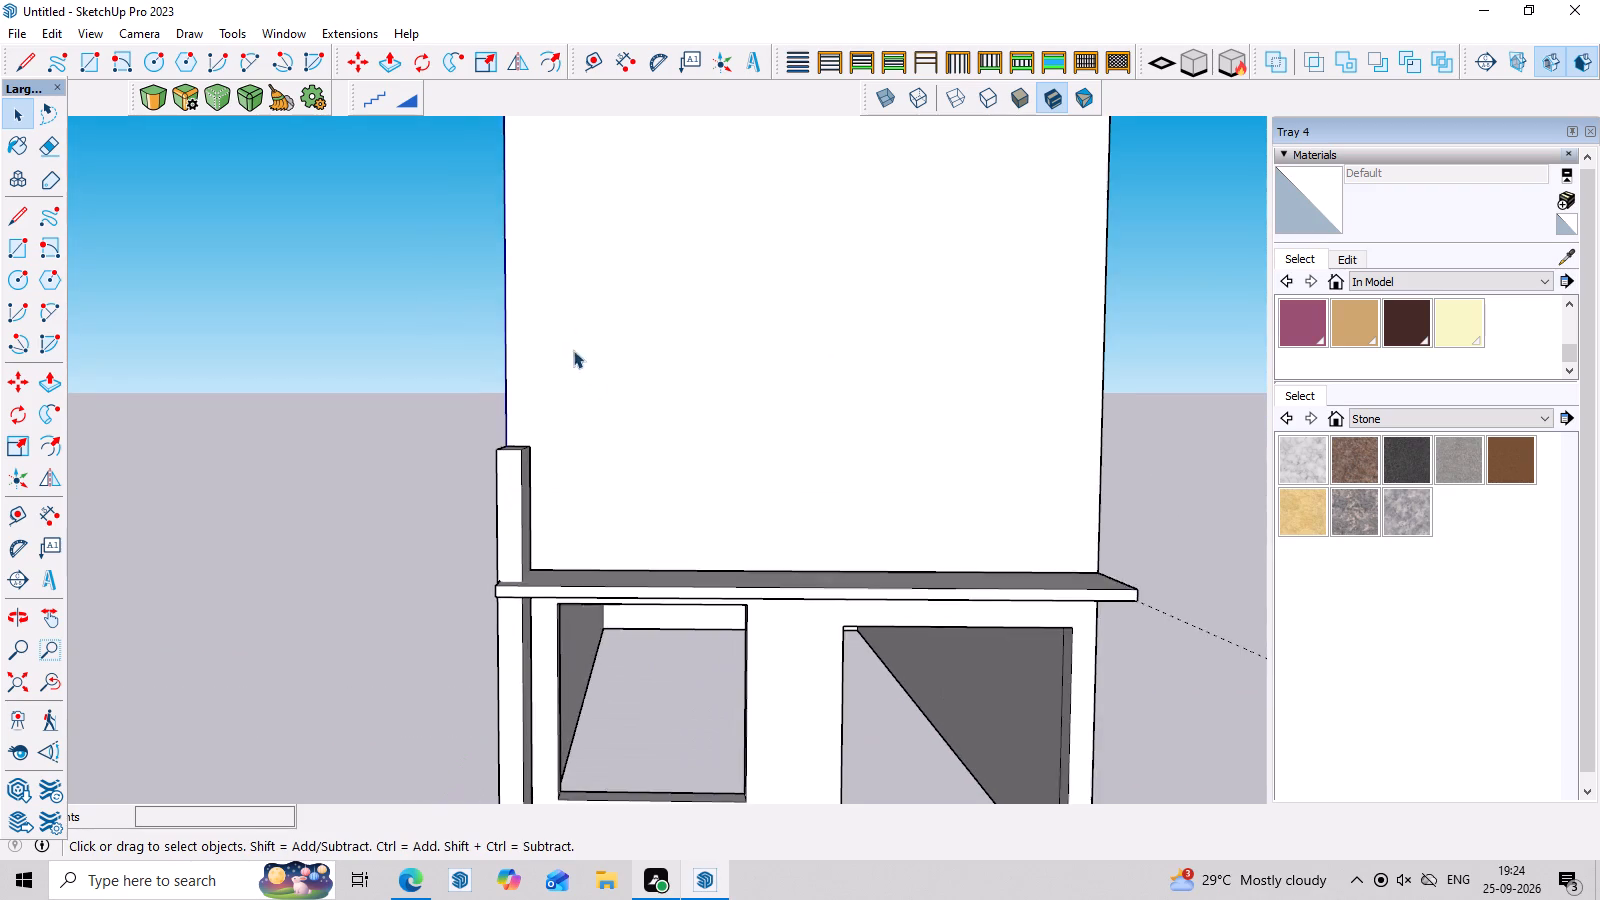
{"action": "middle_click_drag", "start_coordinate": [603, 409], "coordinate": [622, 449]}
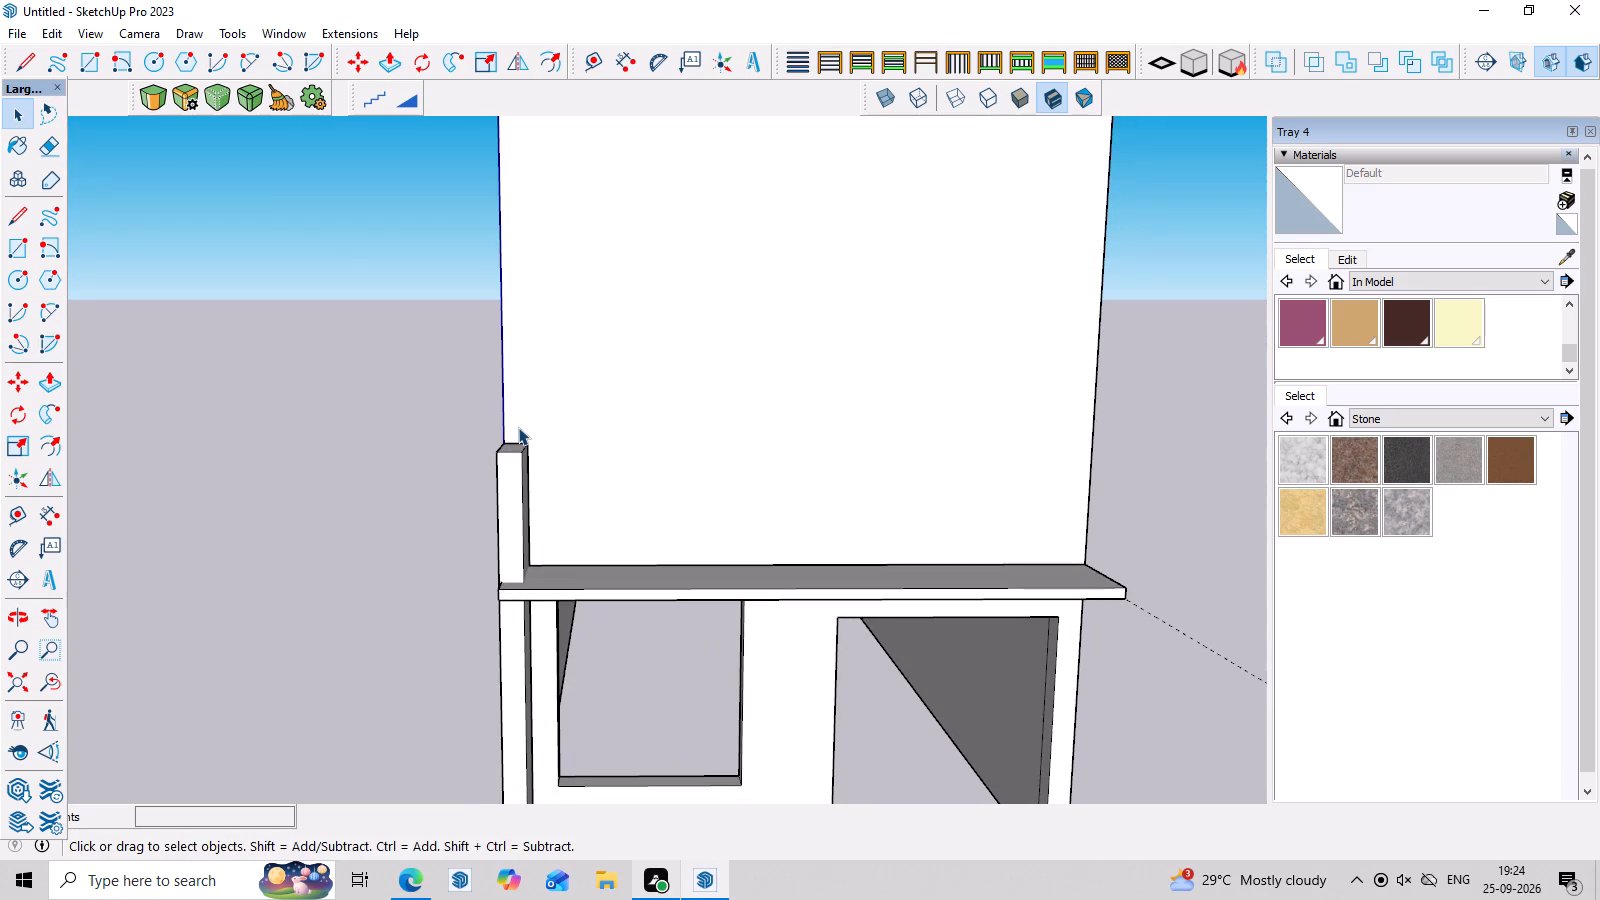
{"action": "key", "text": "r"}
{"action": "scroll", "coordinate": [527, 444], "scroll_direction": "up", "scroll_amount": 3}
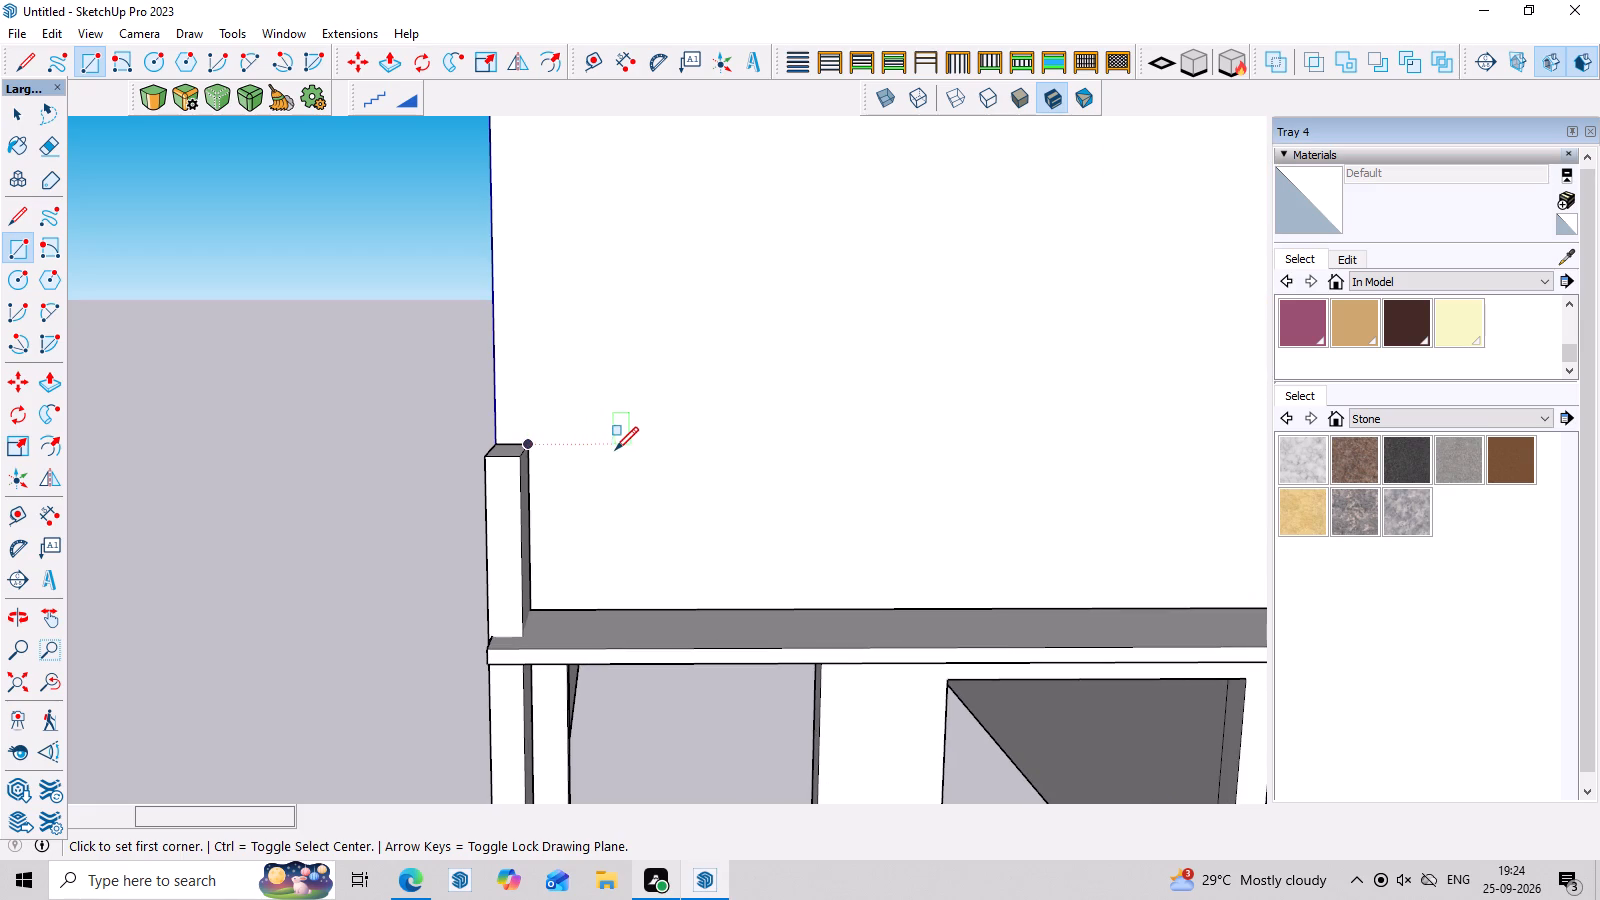
{"action": "left_click", "coordinate": [614, 450]}
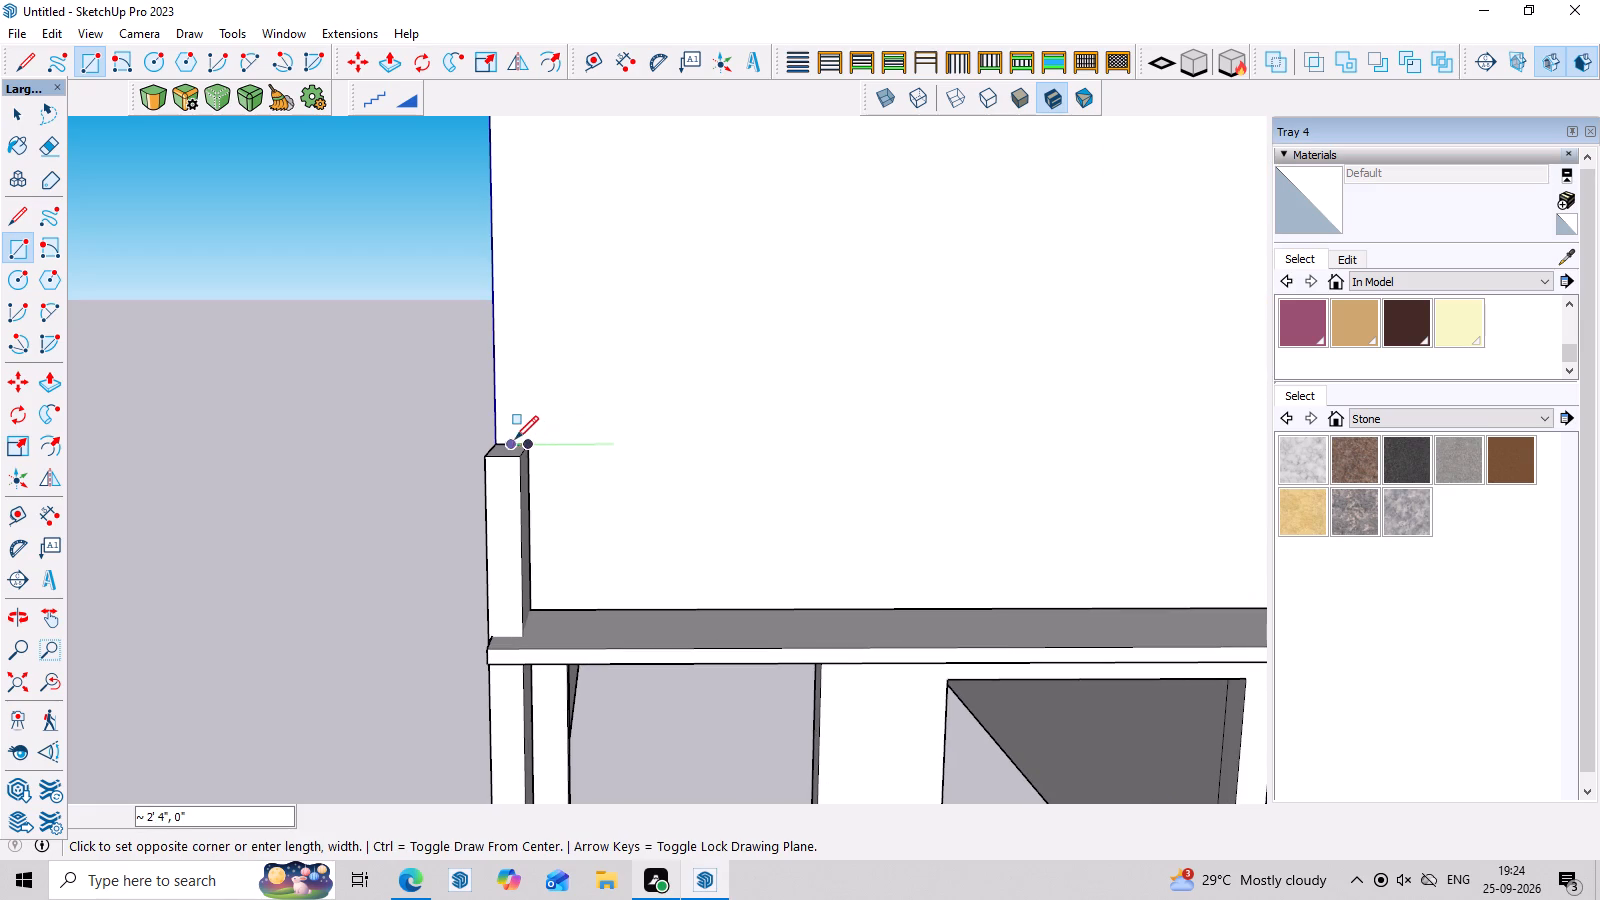
{"action": "left_click", "coordinate": [499, 439]}
{"action": "scroll", "coordinate": [524, 241], "scroll_direction": "down", "scroll_amount": 2}
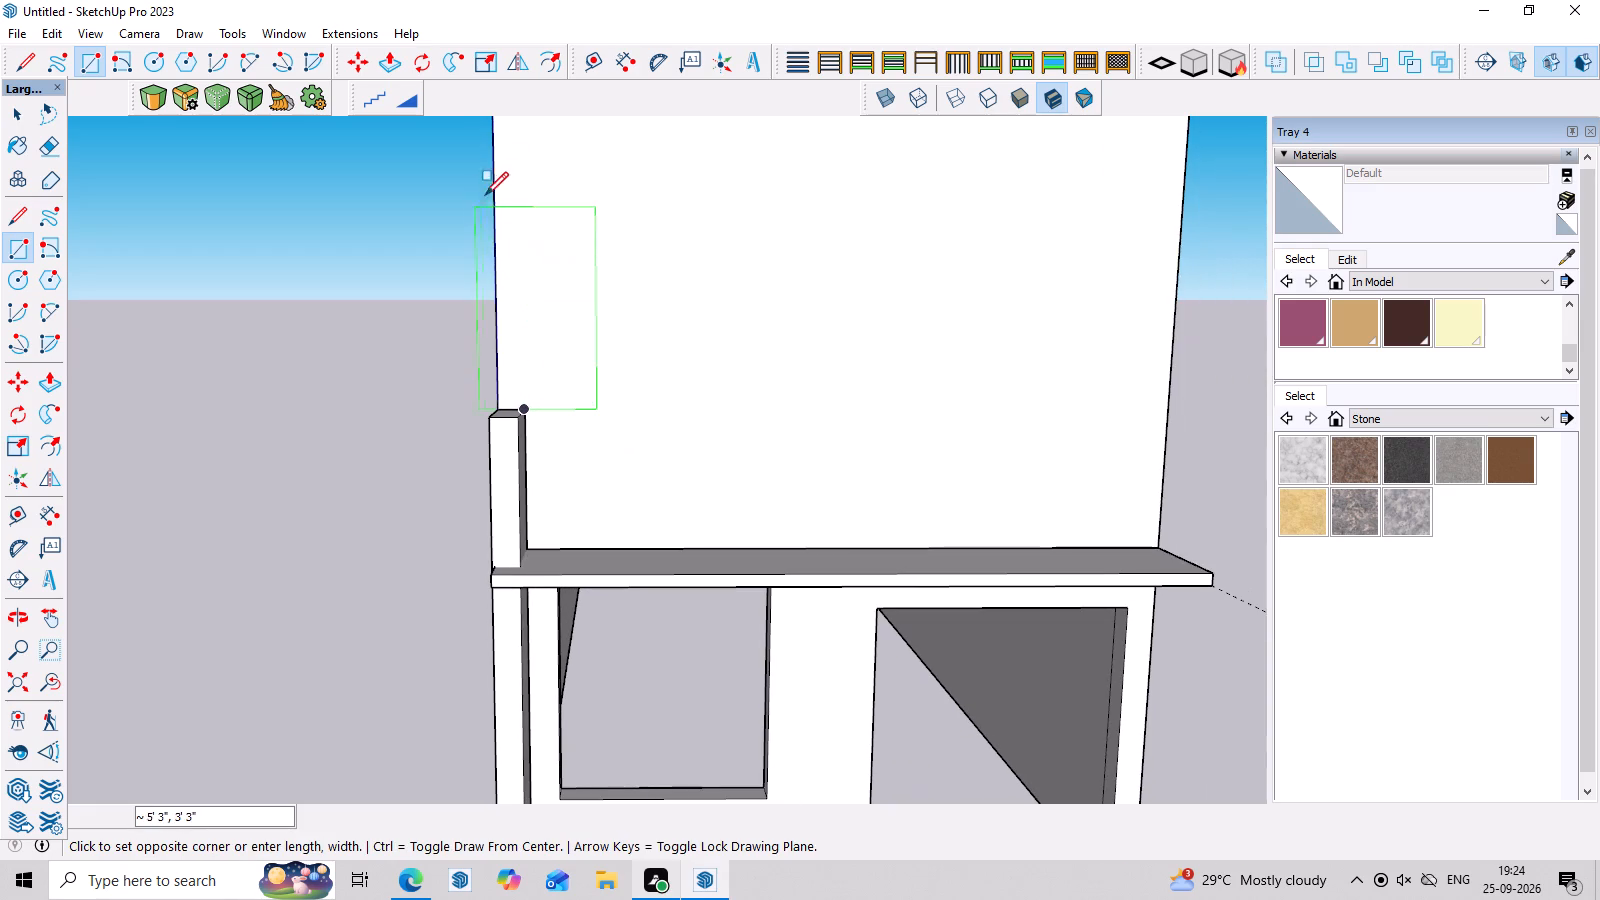
{"action": "scroll", "coordinate": [506, 157], "scroll_direction": "down", "scroll_amount": 11}
{"action": "scroll", "coordinate": [552, 300], "scroll_direction": "down", "scroll_amount": 3}
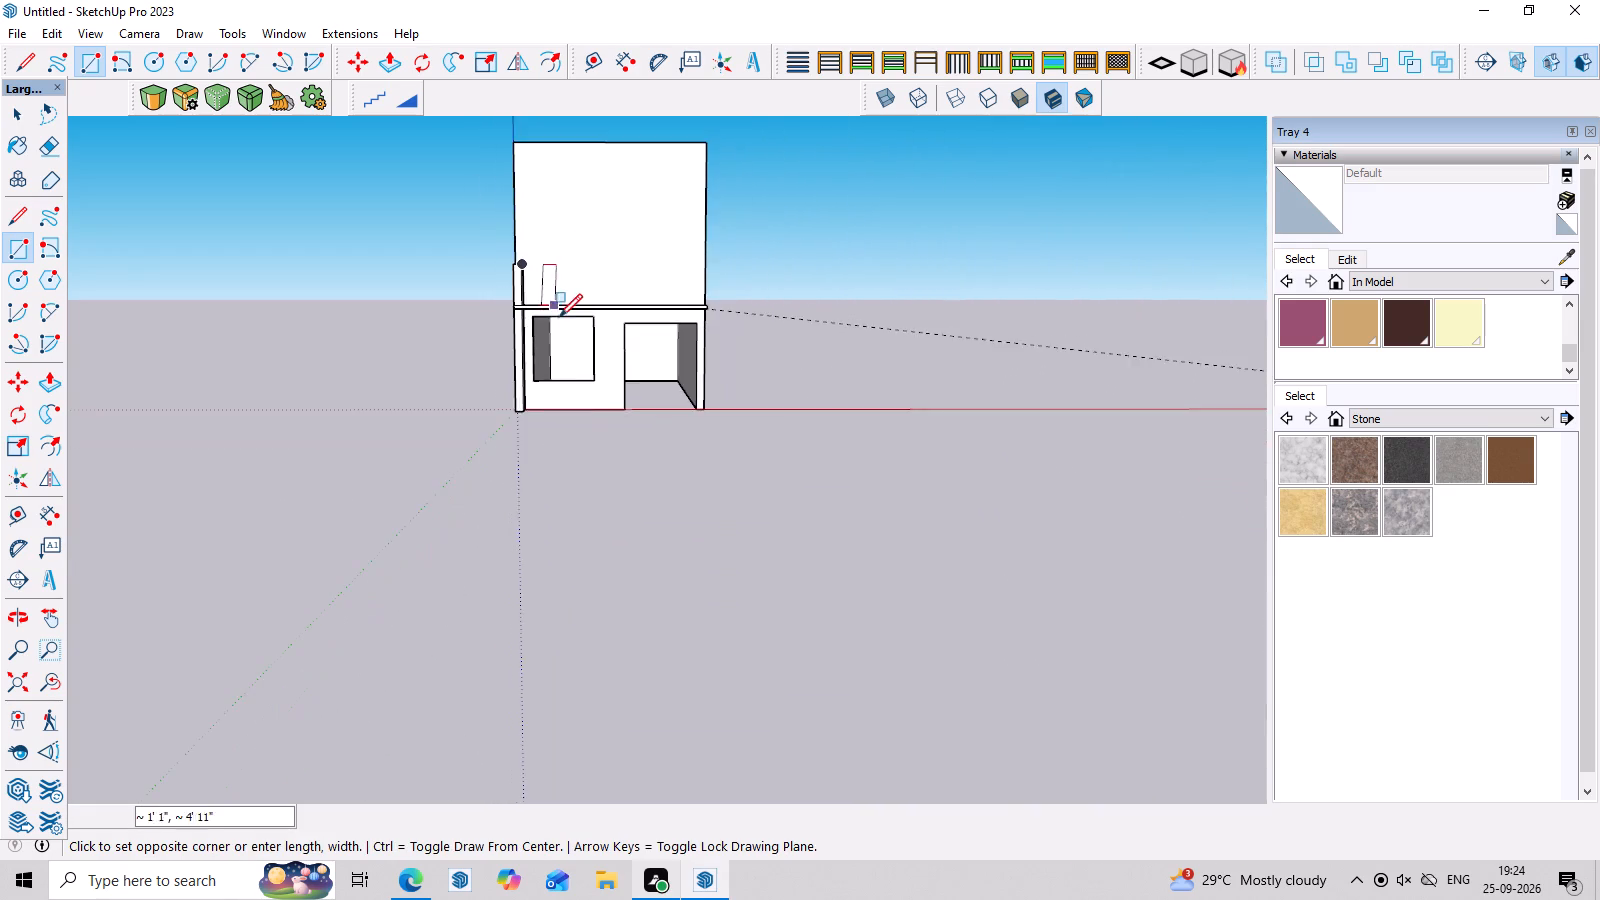
{"action": "scroll", "coordinate": [559, 317], "scroll_direction": "down", "scroll_amount": 4}
{"action": "scroll", "coordinate": [545, 197], "scroll_direction": "up", "scroll_amount": 8}
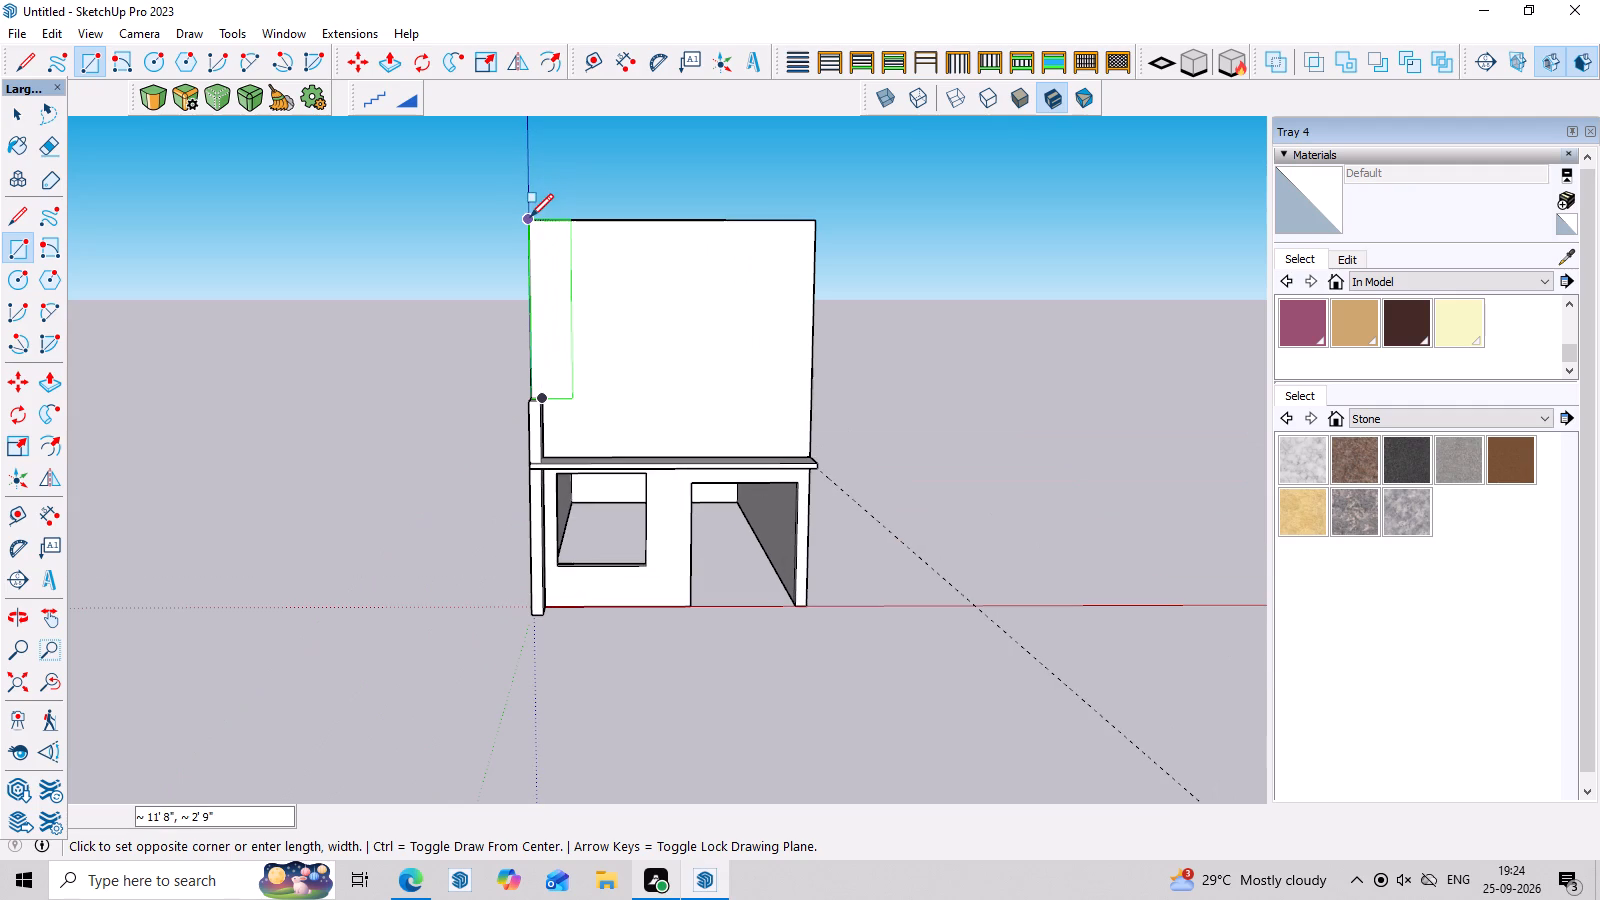
{"action": "left_click", "coordinate": [533, 221]}
{"action": "middle_click_drag", "start_coordinate": [743, 331], "coordinate": [636, 401]}
{"action": "key", "text": "space"}
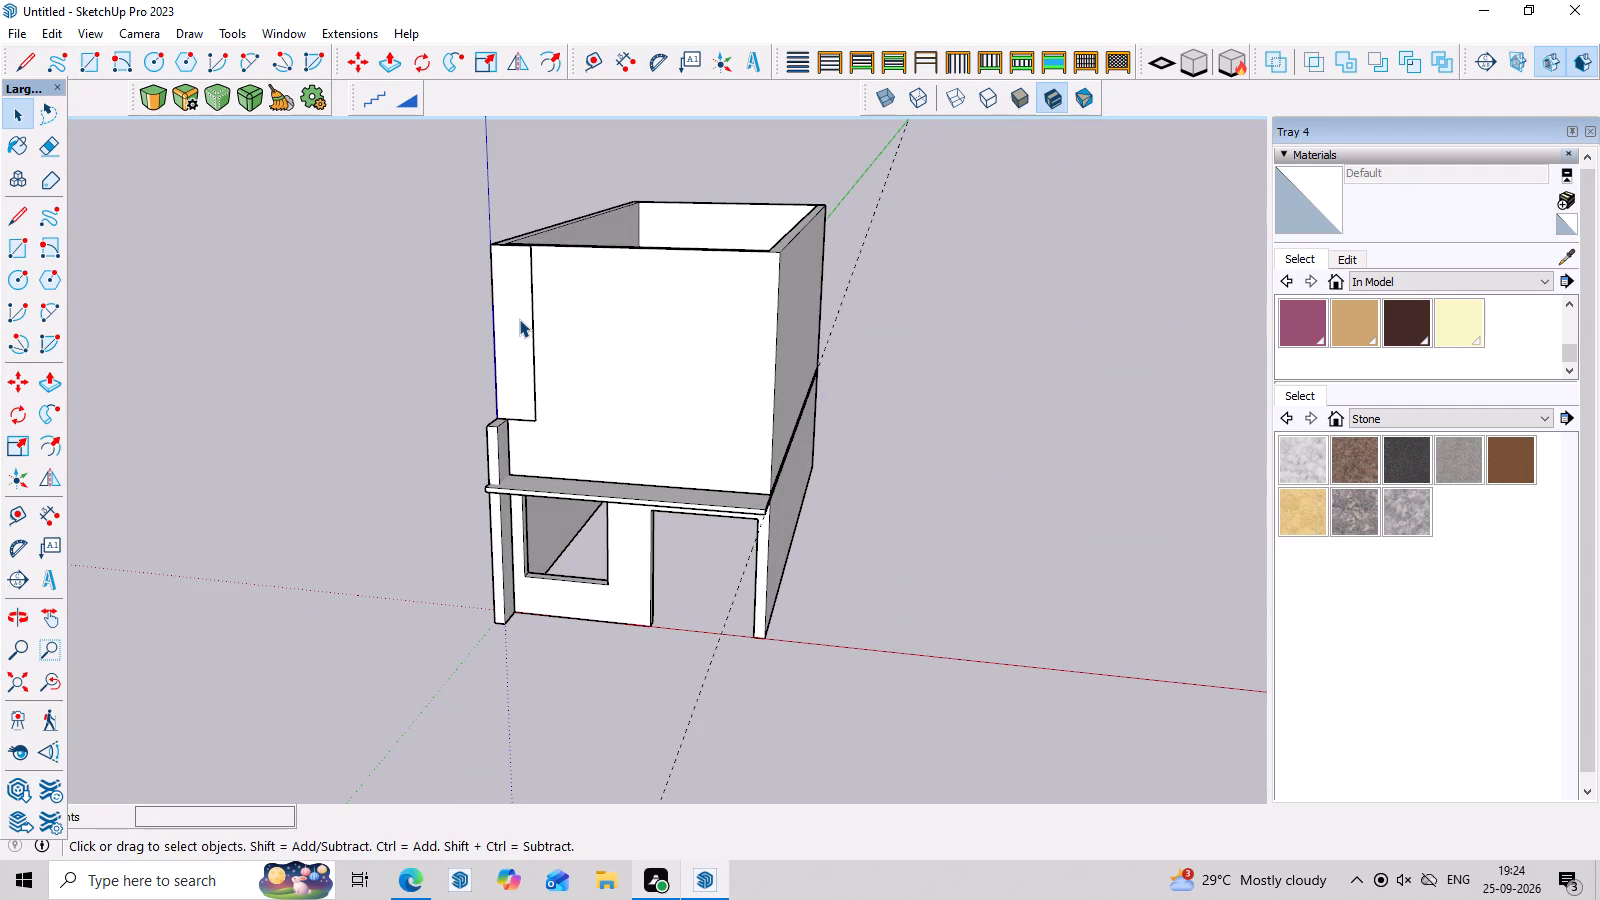
{"action": "triple_click", "coordinate": [519, 319]}
{"action": "key", "text": "space"}
{"action": "left_click", "coordinate": [891, 394]}
Draw a horizontal rectangle about 15' 11" by 4' 4" along the facade's top, from the vertical rectangle's edge to the opposite wall corner.
{"action": "scroll", "coordinate": [534, 225], "scroll_direction": "up", "scroll_amount": 4}
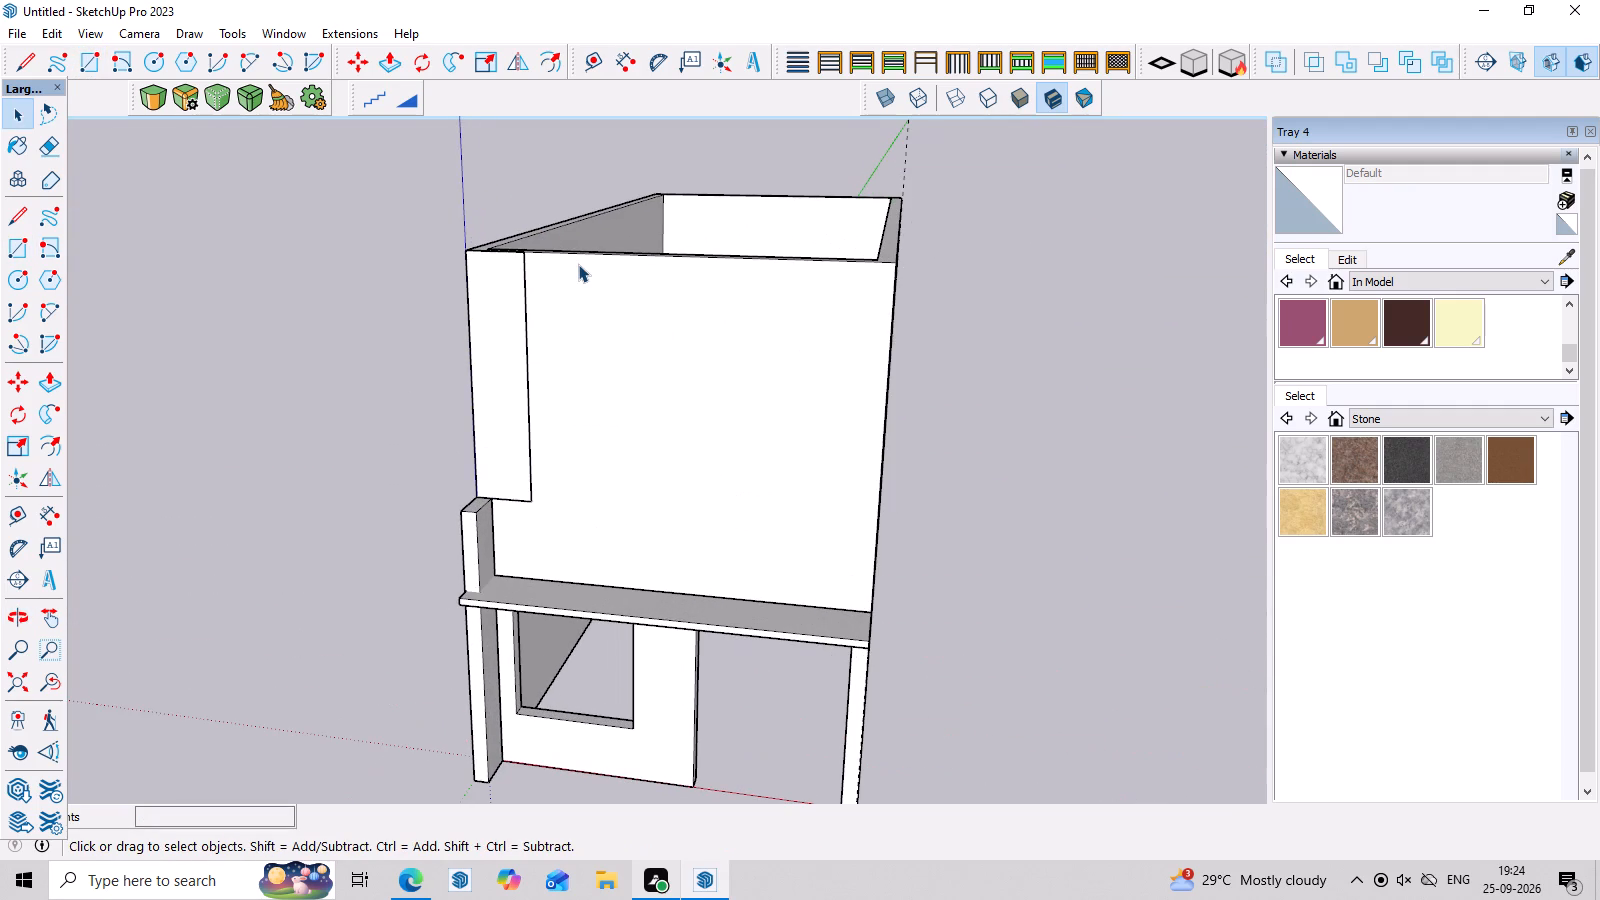
{"action": "scroll", "coordinate": [555, 303], "scroll_direction": "up", "scroll_amount": 2}
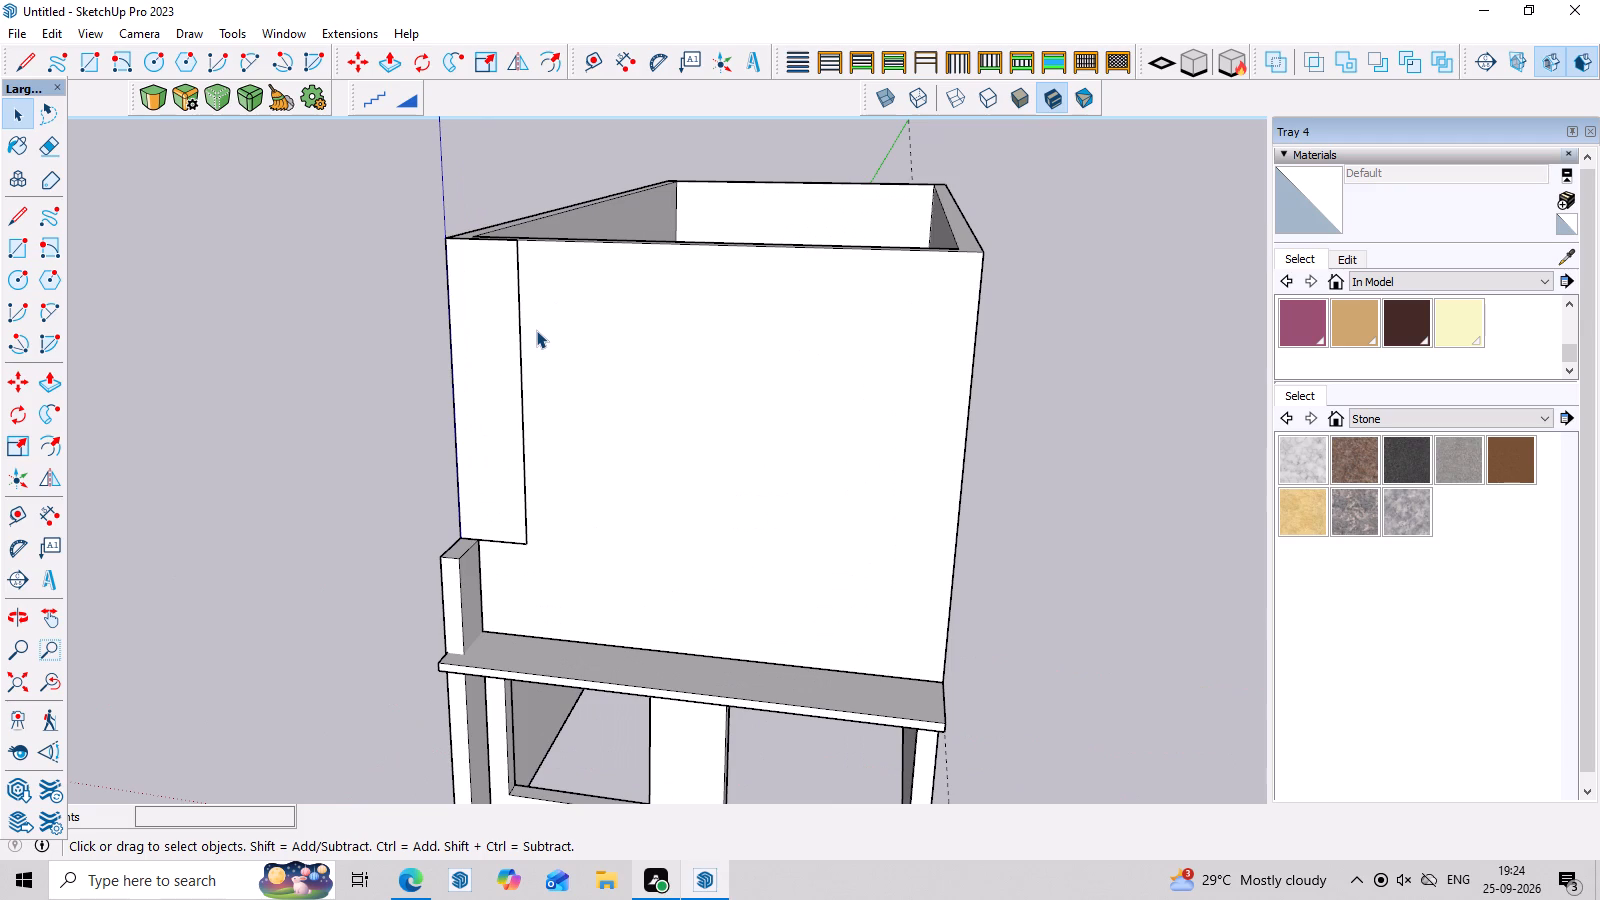
{"action": "key", "text": "r"}
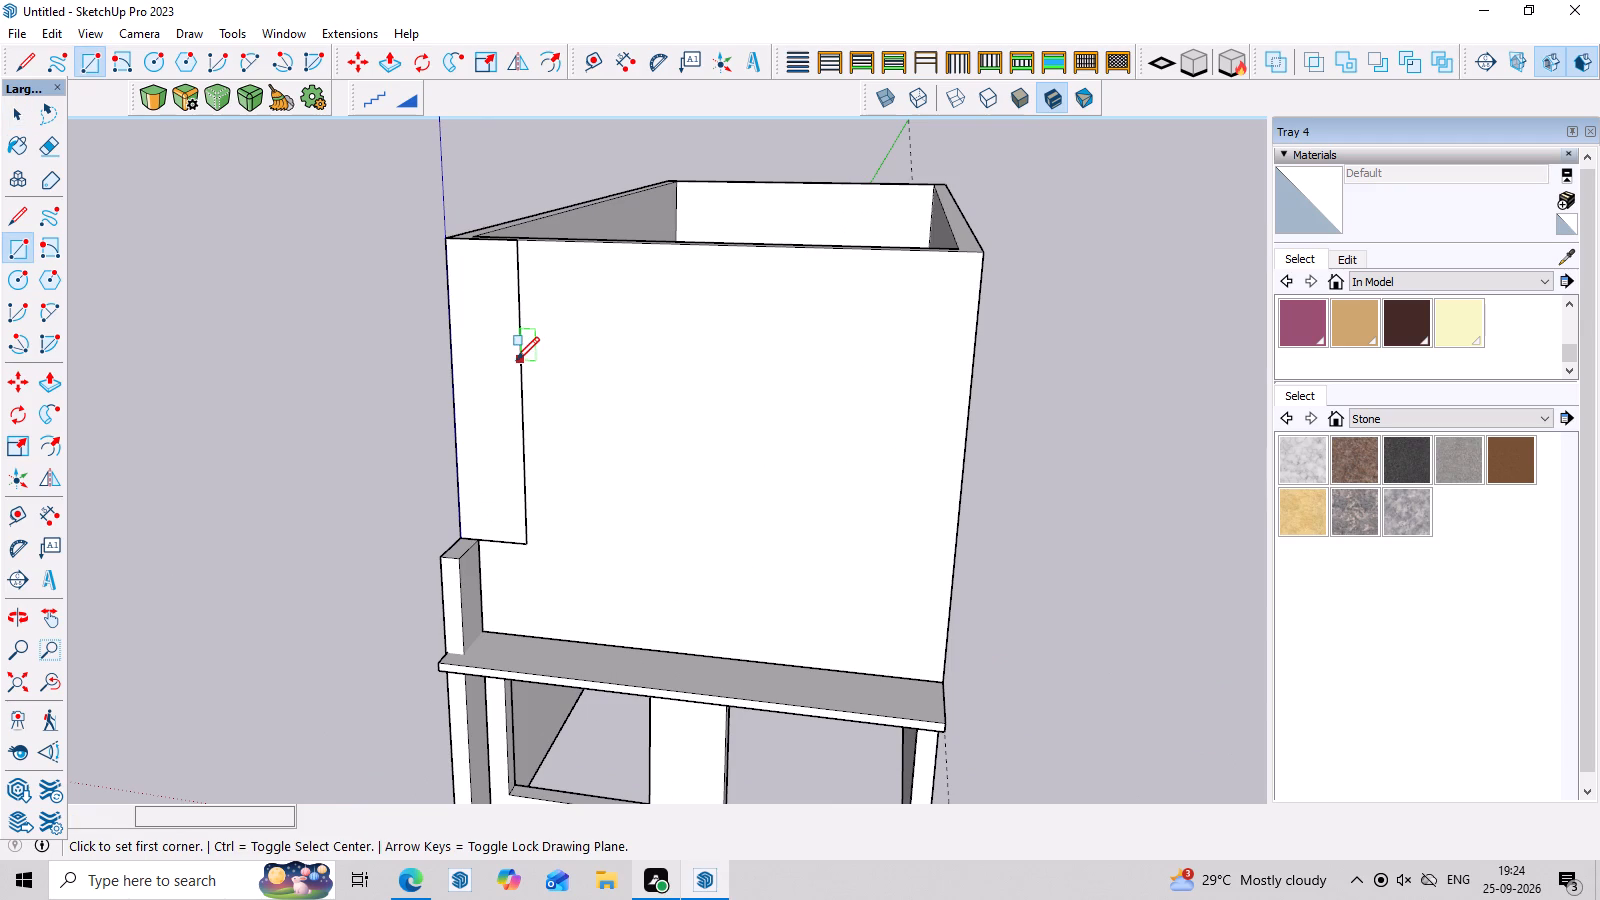
{"action": "left_click", "coordinate": [516, 359]}
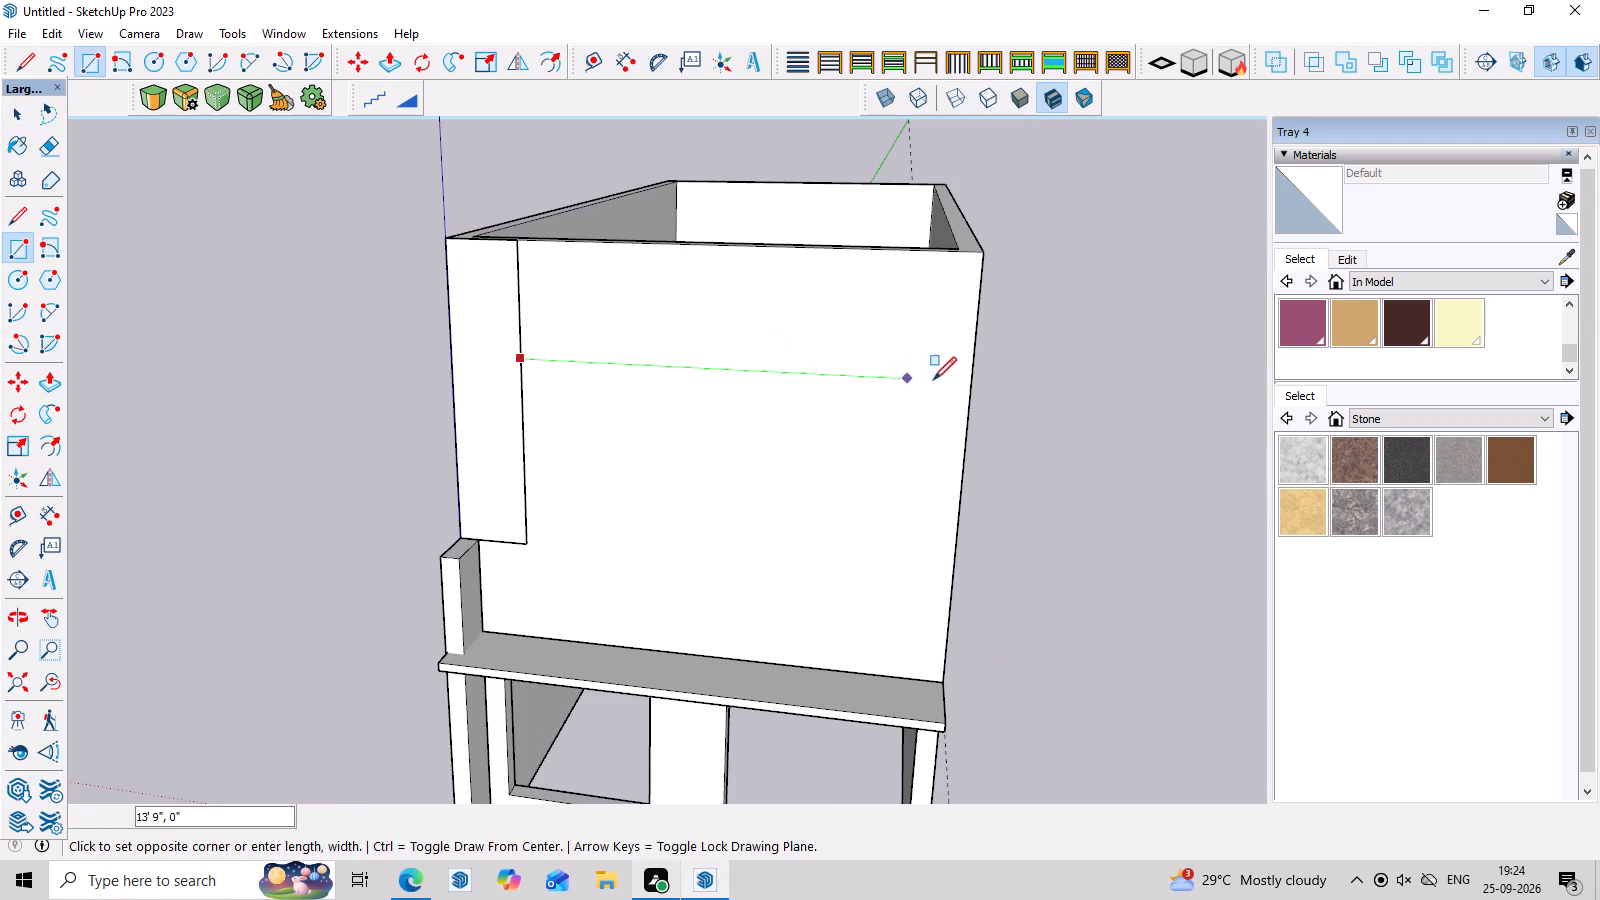
{"action": "left_click", "coordinate": [973, 385]}
{"action": "left_click", "coordinate": [986, 254]}
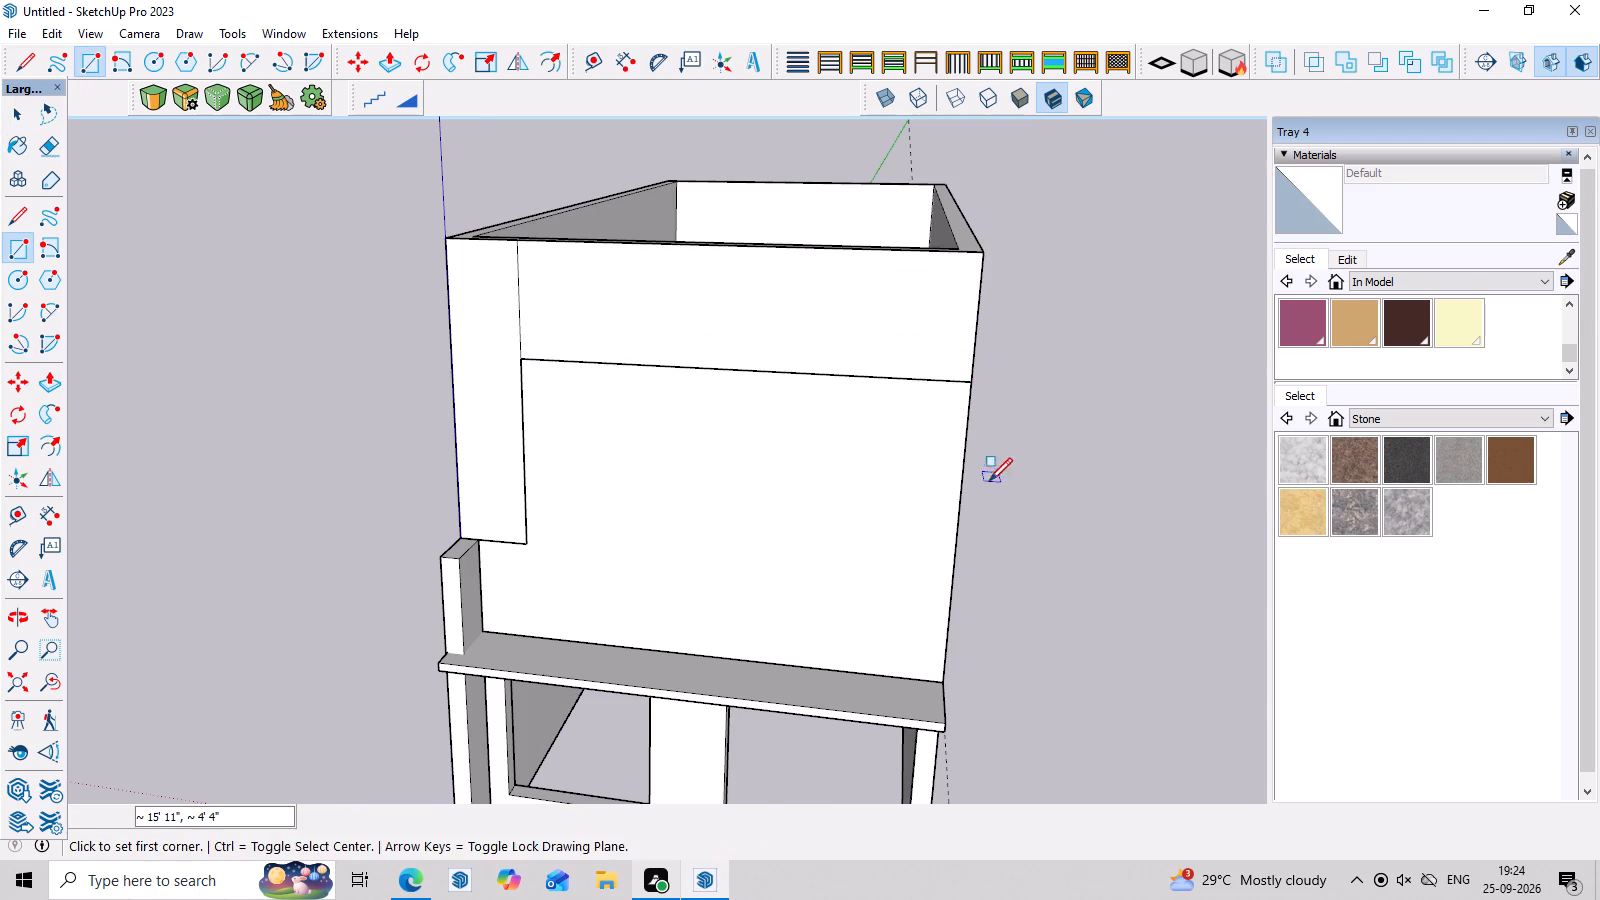
{"action": "middle_click_drag", "start_coordinate": [1066, 464], "coordinate": [1223, 398]}
Delete the edge dividing the vertical rectangle from the top band and group the merged L-shaped face.
{"action": "key", "text": "space"}
{"action": "double_click", "coordinate": [669, 287]}
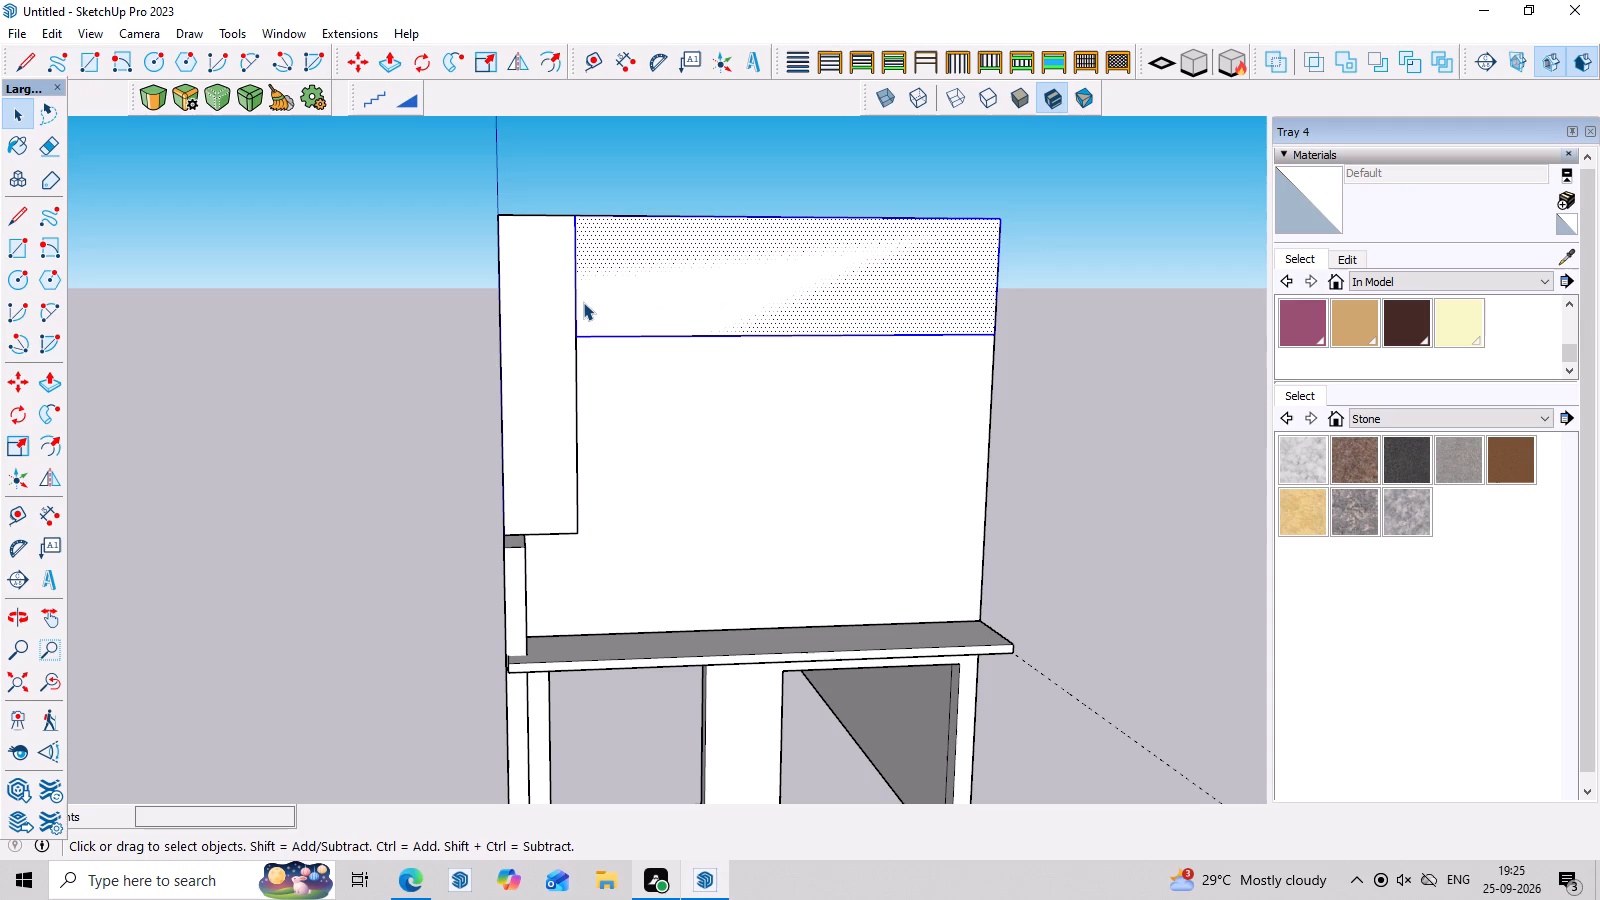
{"action": "left_click", "coordinate": [575, 293]}
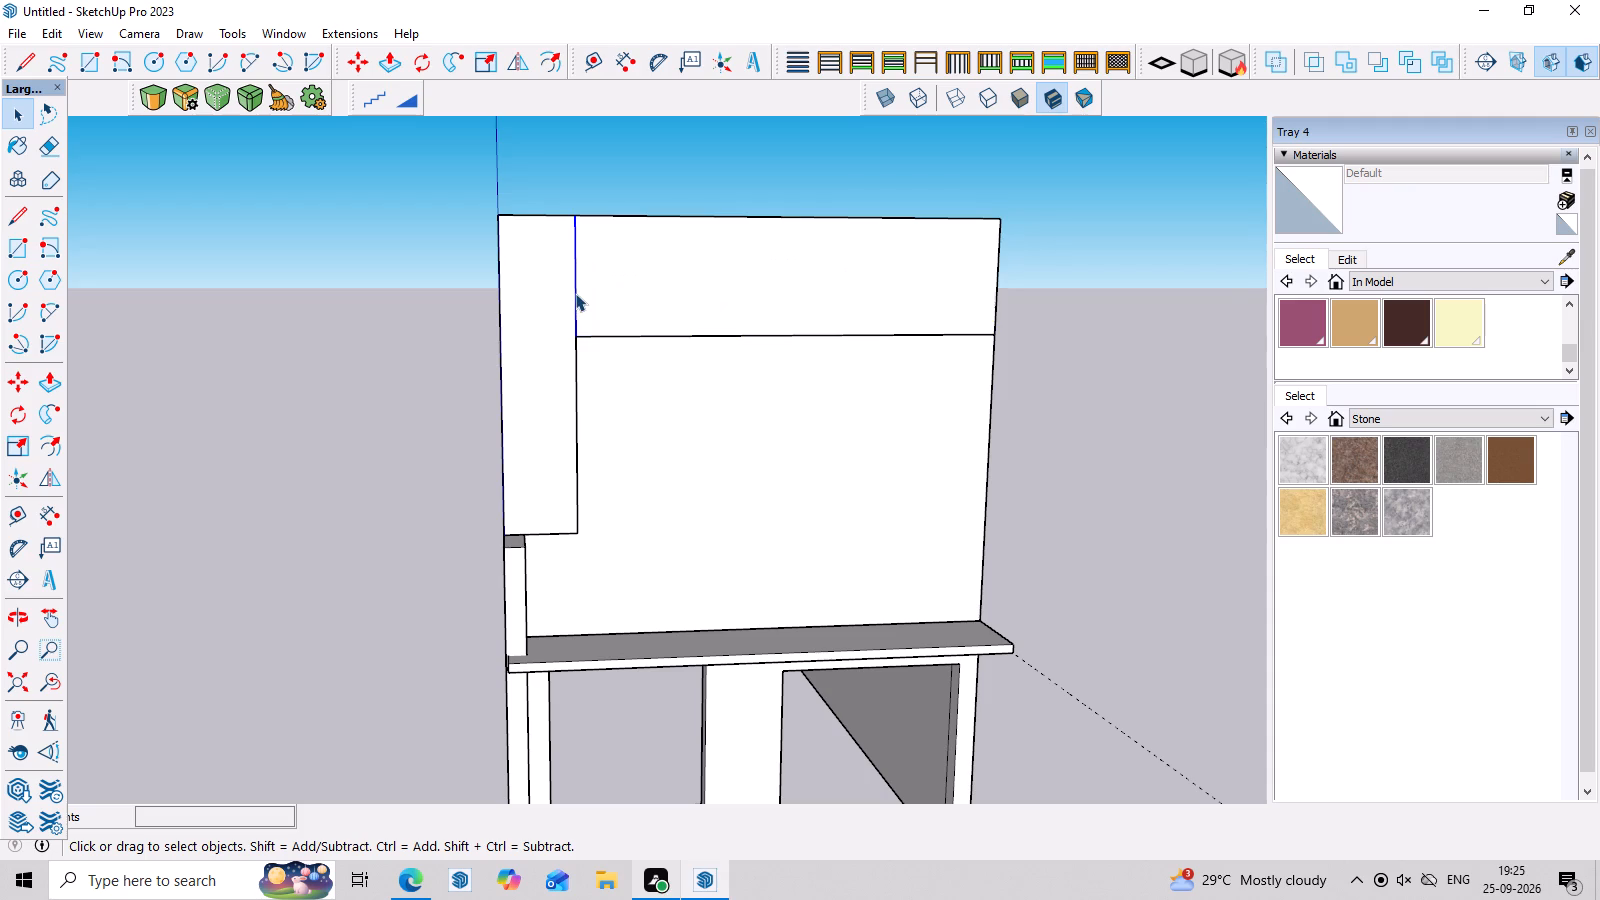
{"action": "key", "text": "Delete"}
{"action": "left_click", "coordinate": [566, 313]}
{"action": "left_click", "coordinate": [566, 313]}
{"action": "right_click", "coordinate": [566, 313]}
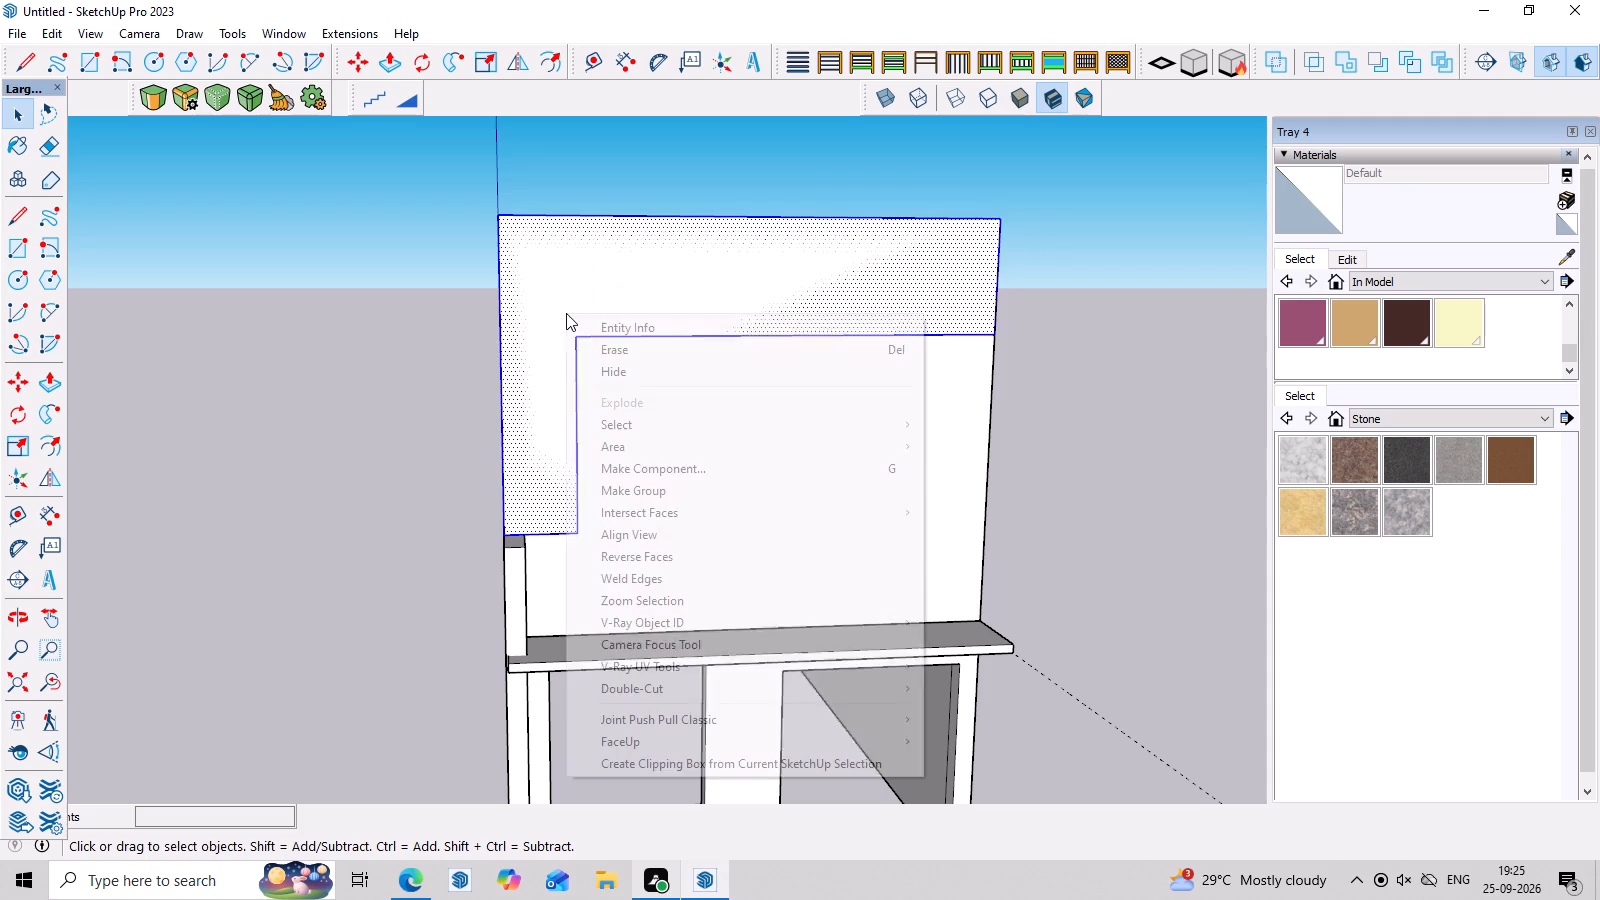
{"action": "left_click", "coordinate": [701, 489]}
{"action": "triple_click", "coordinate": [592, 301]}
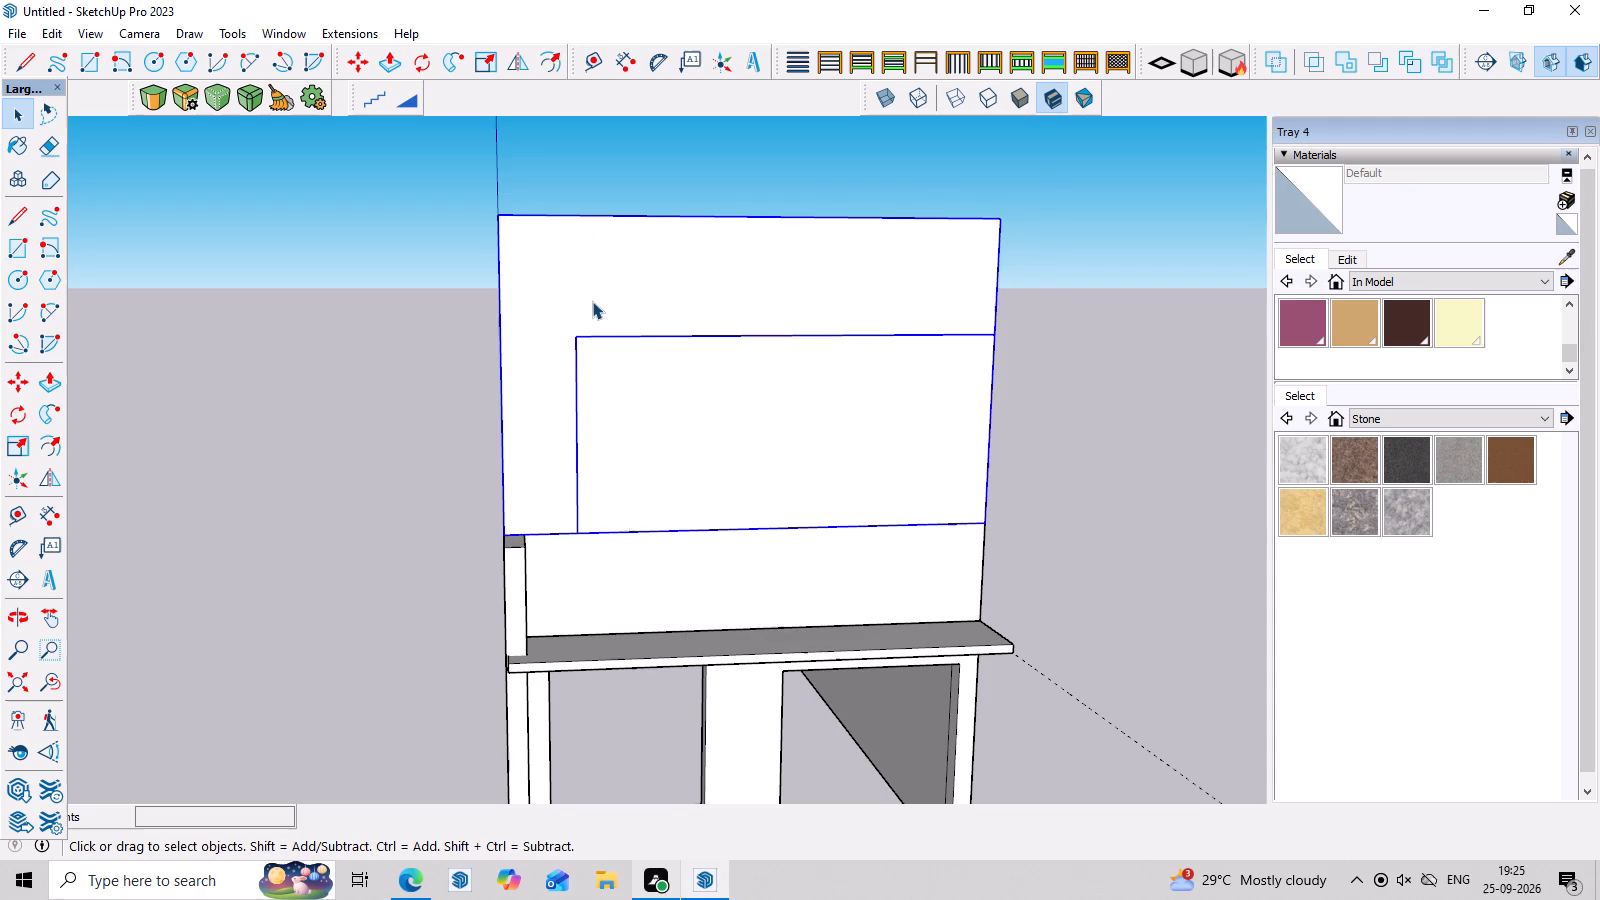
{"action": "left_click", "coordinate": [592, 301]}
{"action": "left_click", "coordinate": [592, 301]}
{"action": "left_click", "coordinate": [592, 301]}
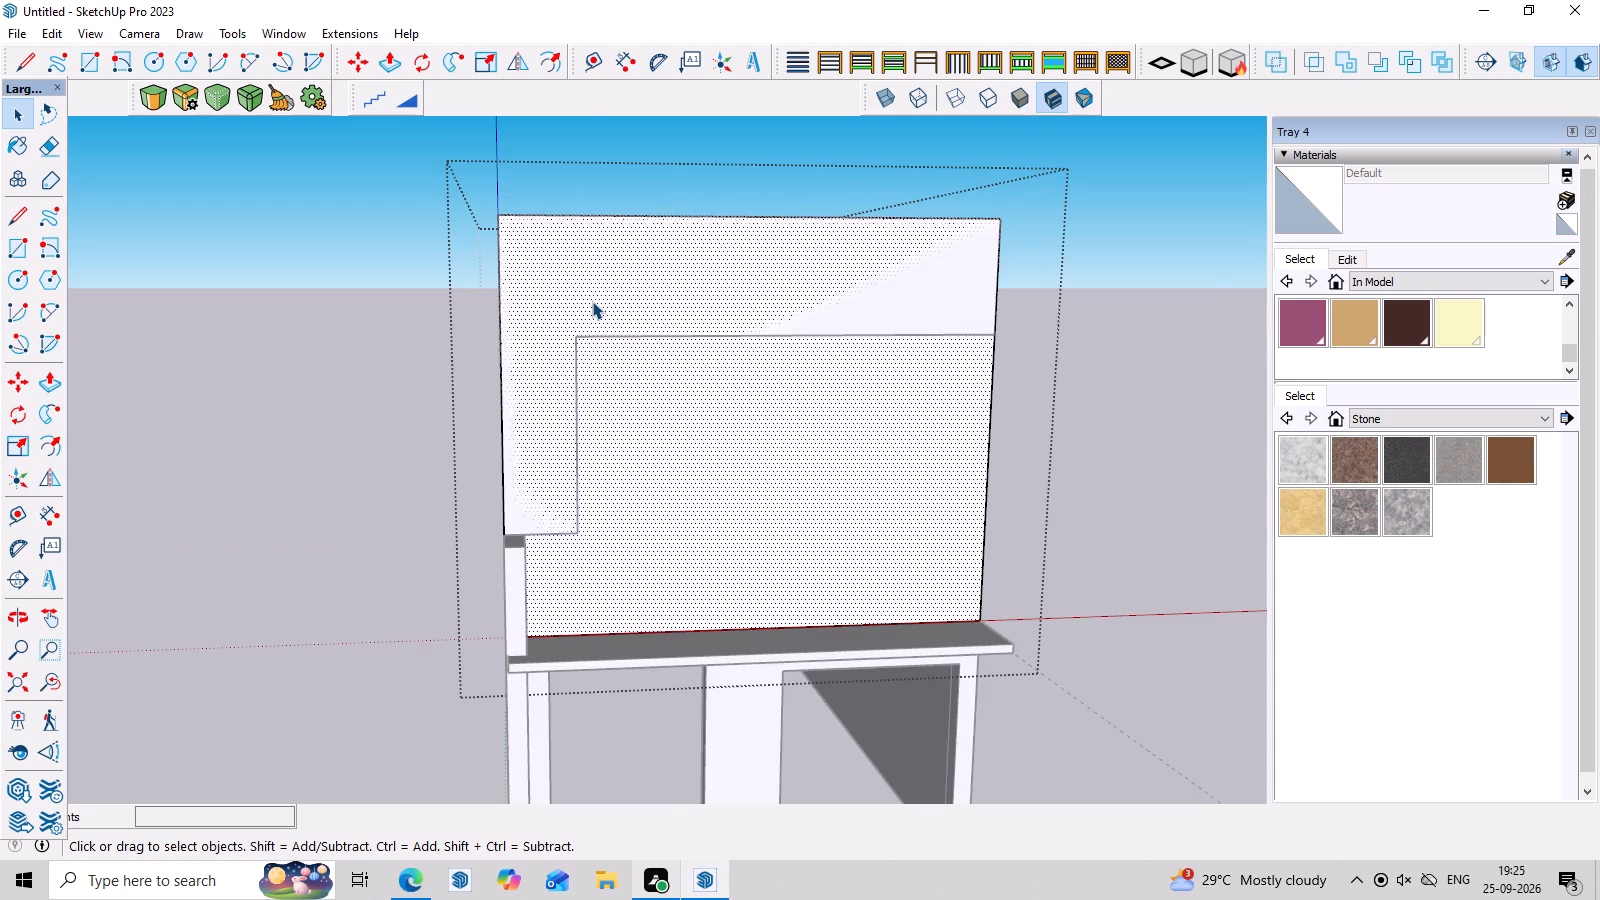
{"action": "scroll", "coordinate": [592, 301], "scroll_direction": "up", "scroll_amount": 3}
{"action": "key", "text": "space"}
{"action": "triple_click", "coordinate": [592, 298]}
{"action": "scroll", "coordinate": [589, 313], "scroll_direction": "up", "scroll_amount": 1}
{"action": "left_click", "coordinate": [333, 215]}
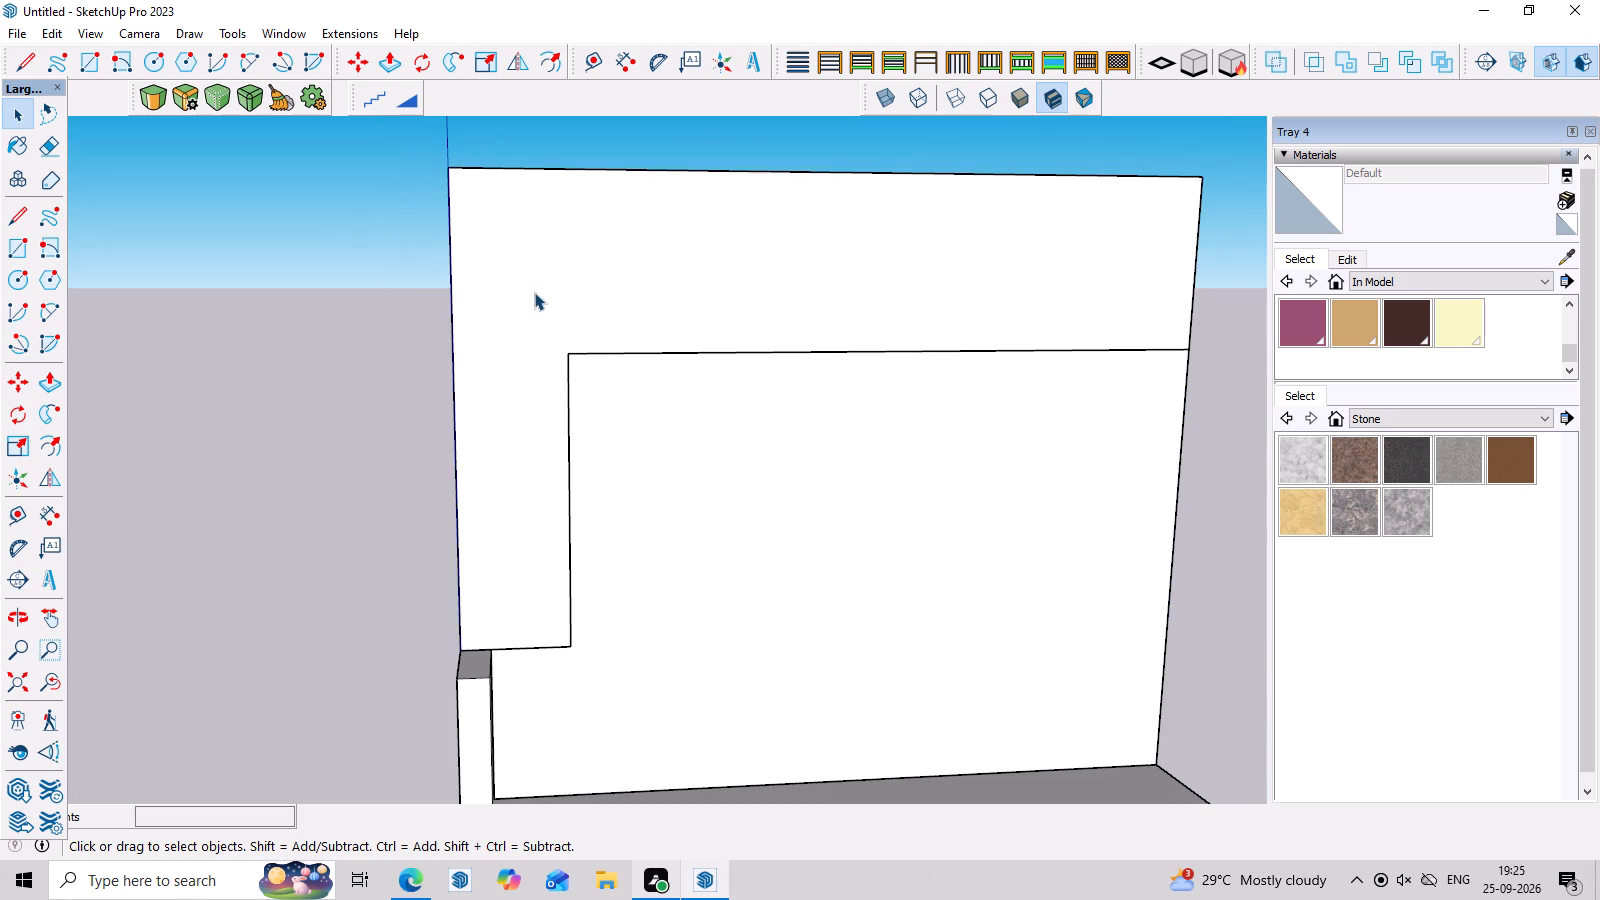
Open the L-shaped facade frame group and push/pull its face 2' outward to the corner strip's front, then leave the group.
{"action": "left_click", "coordinate": [534, 293]}
{"action": "double_click", "coordinate": [535, 293]}
{"action": "left_click", "coordinate": [535, 293]}
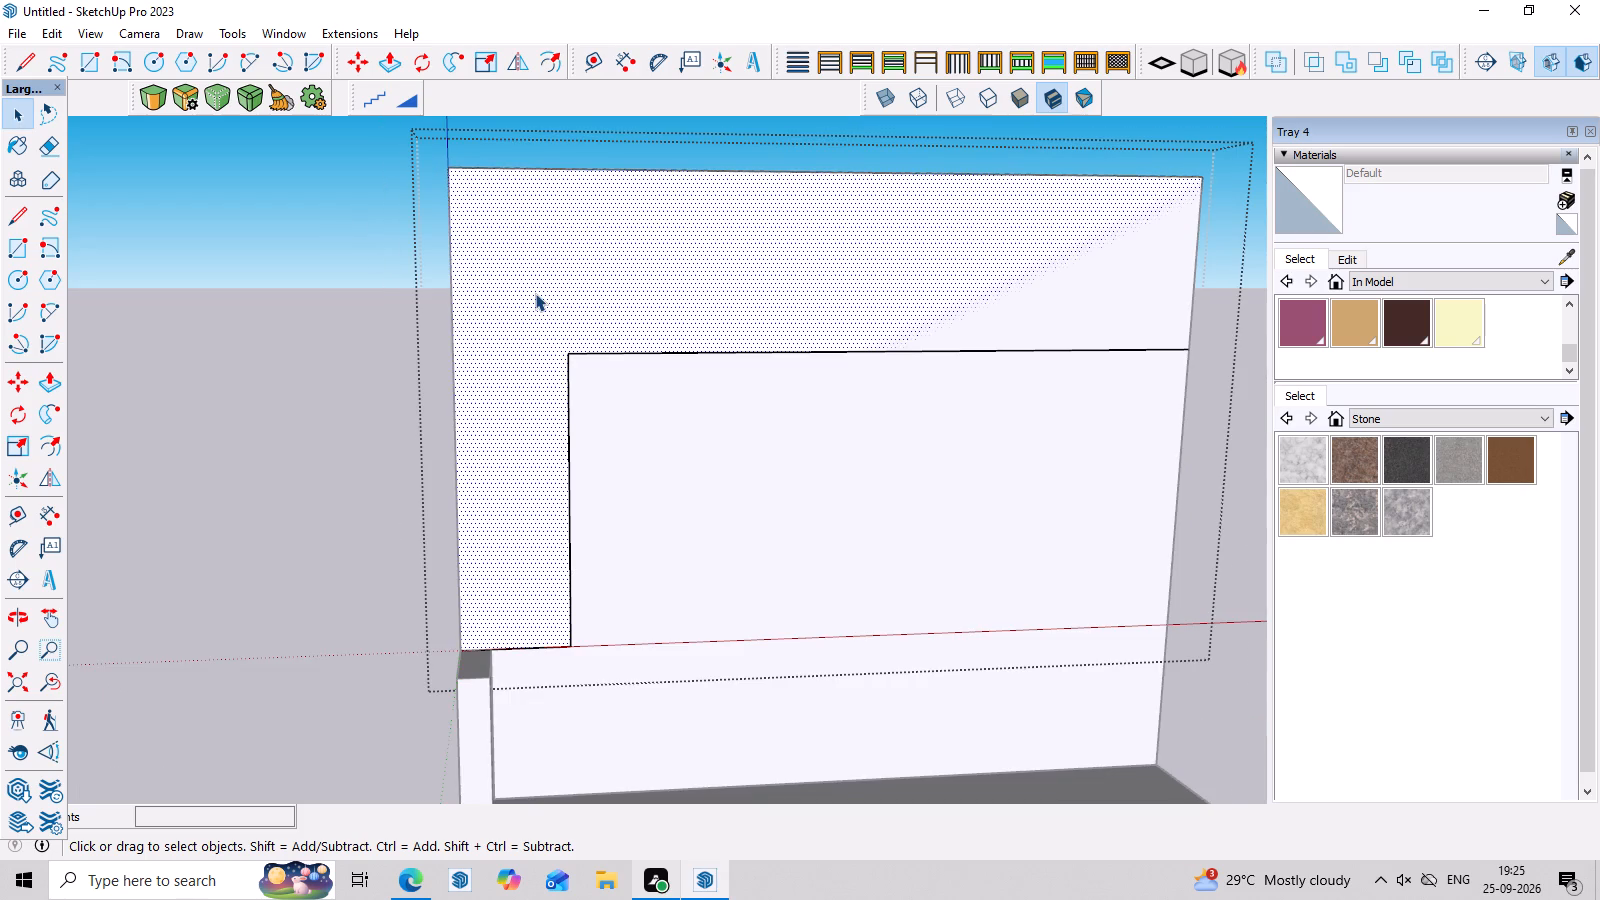
{"action": "key", "text": "p"}
{"action": "left_click", "coordinate": [535, 293]}
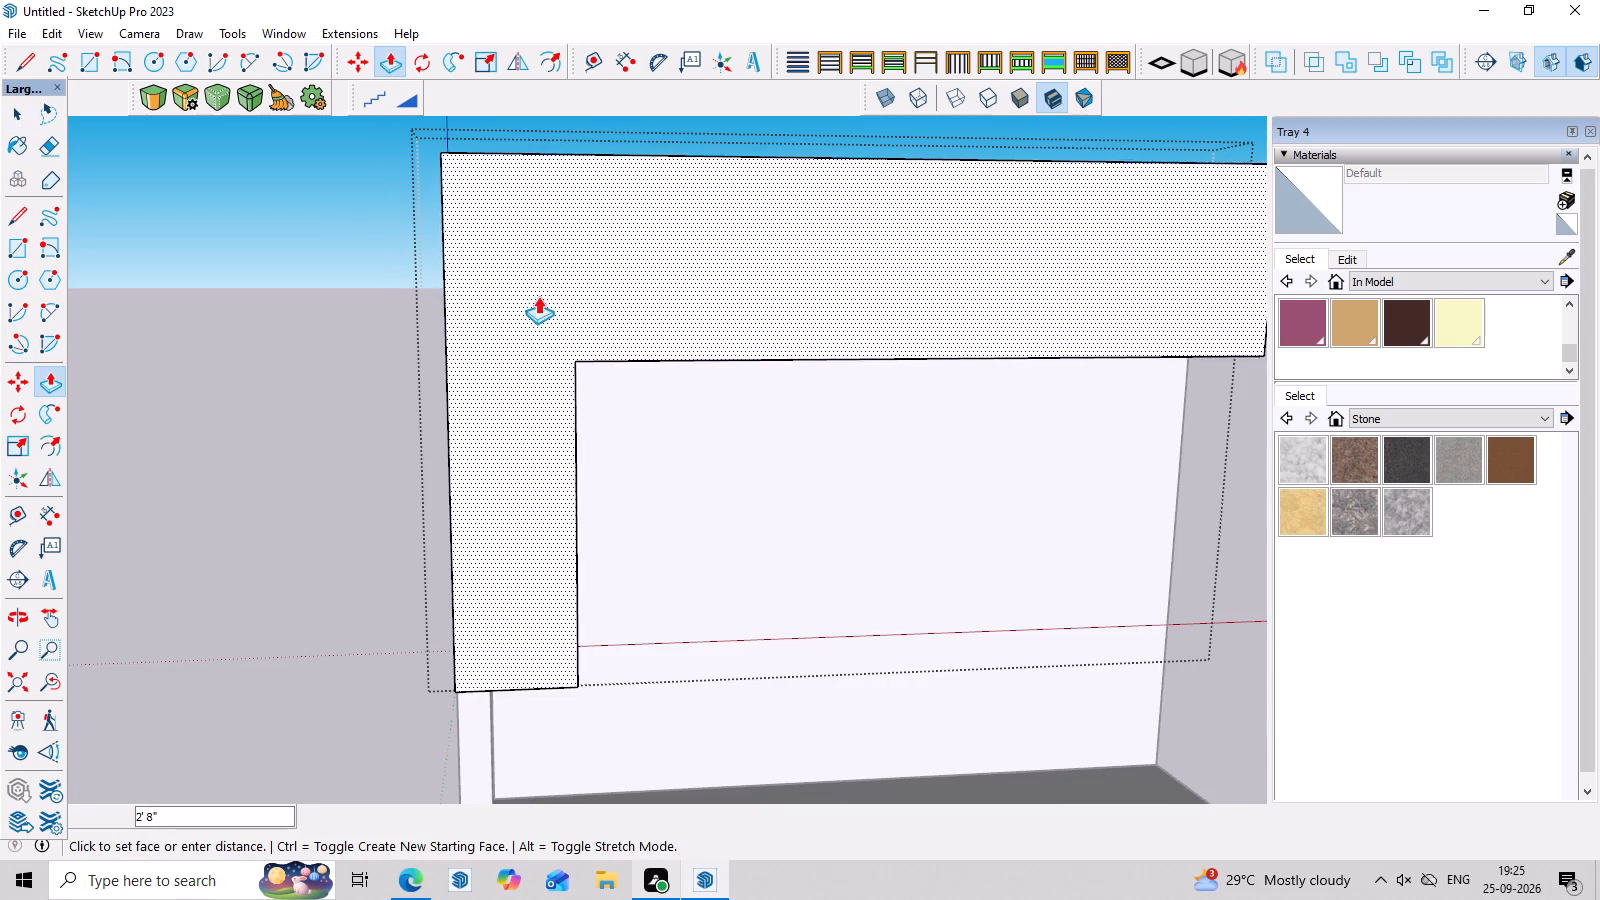
{"action": "scroll", "coordinate": [550, 587], "scroll_direction": "down", "scroll_amount": 18}
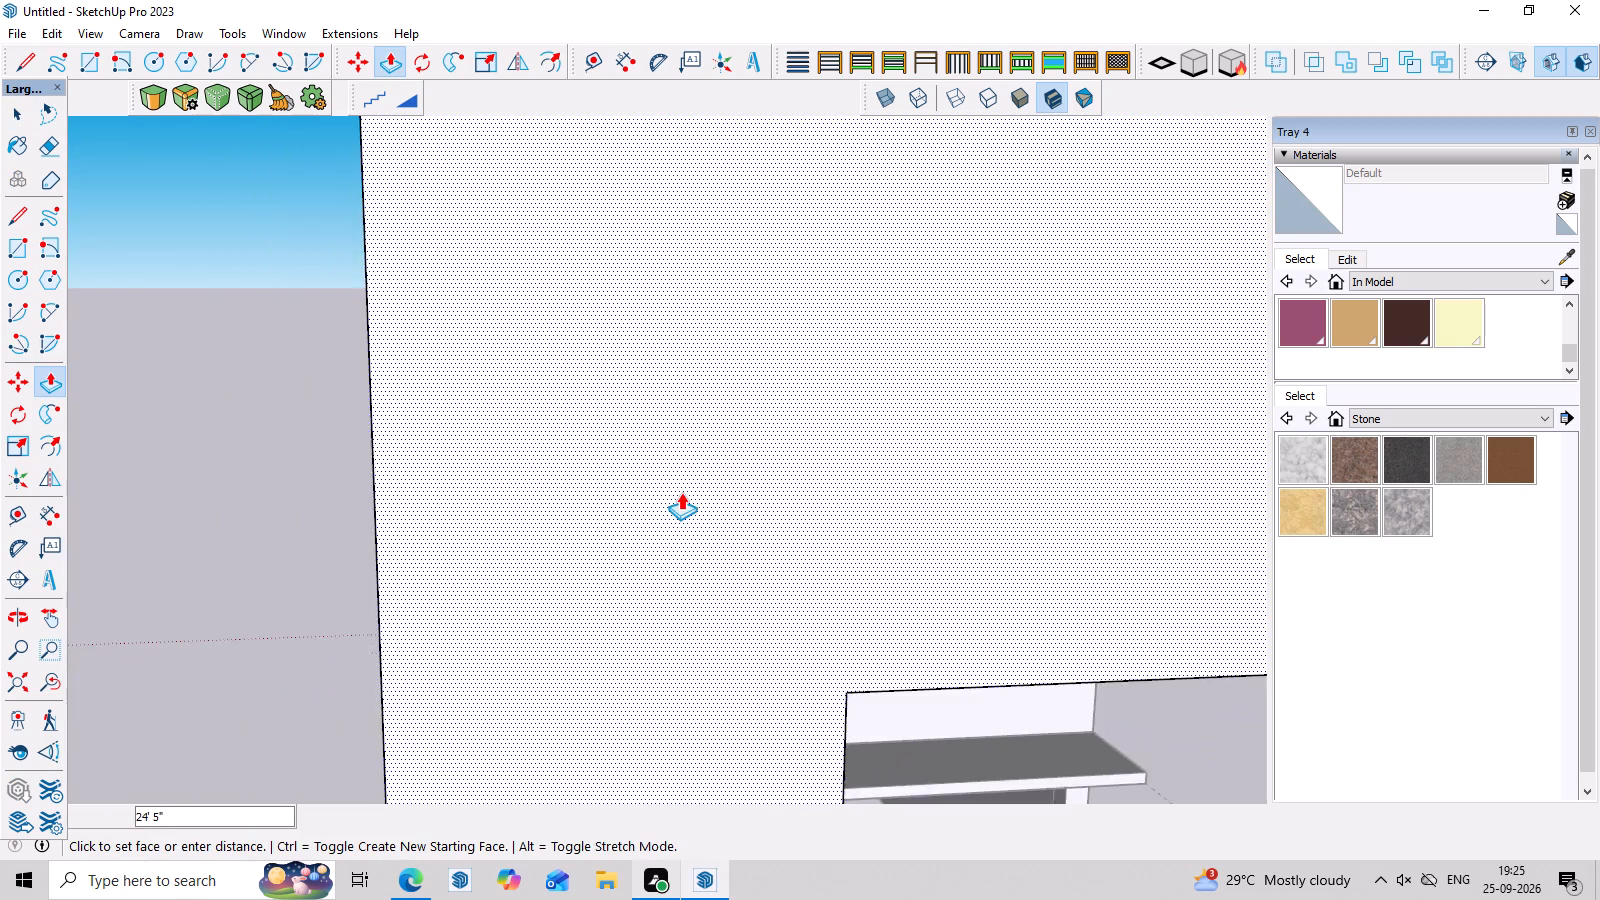
{"action": "scroll", "coordinate": [681, 492], "scroll_direction": "down", "scroll_amount": 11}
{"action": "middle_click_drag", "start_coordinate": [463, 689], "coordinate": [765, 507]}
{"action": "scroll", "coordinate": [760, 507], "scroll_direction": "down", "scroll_amount": 6}
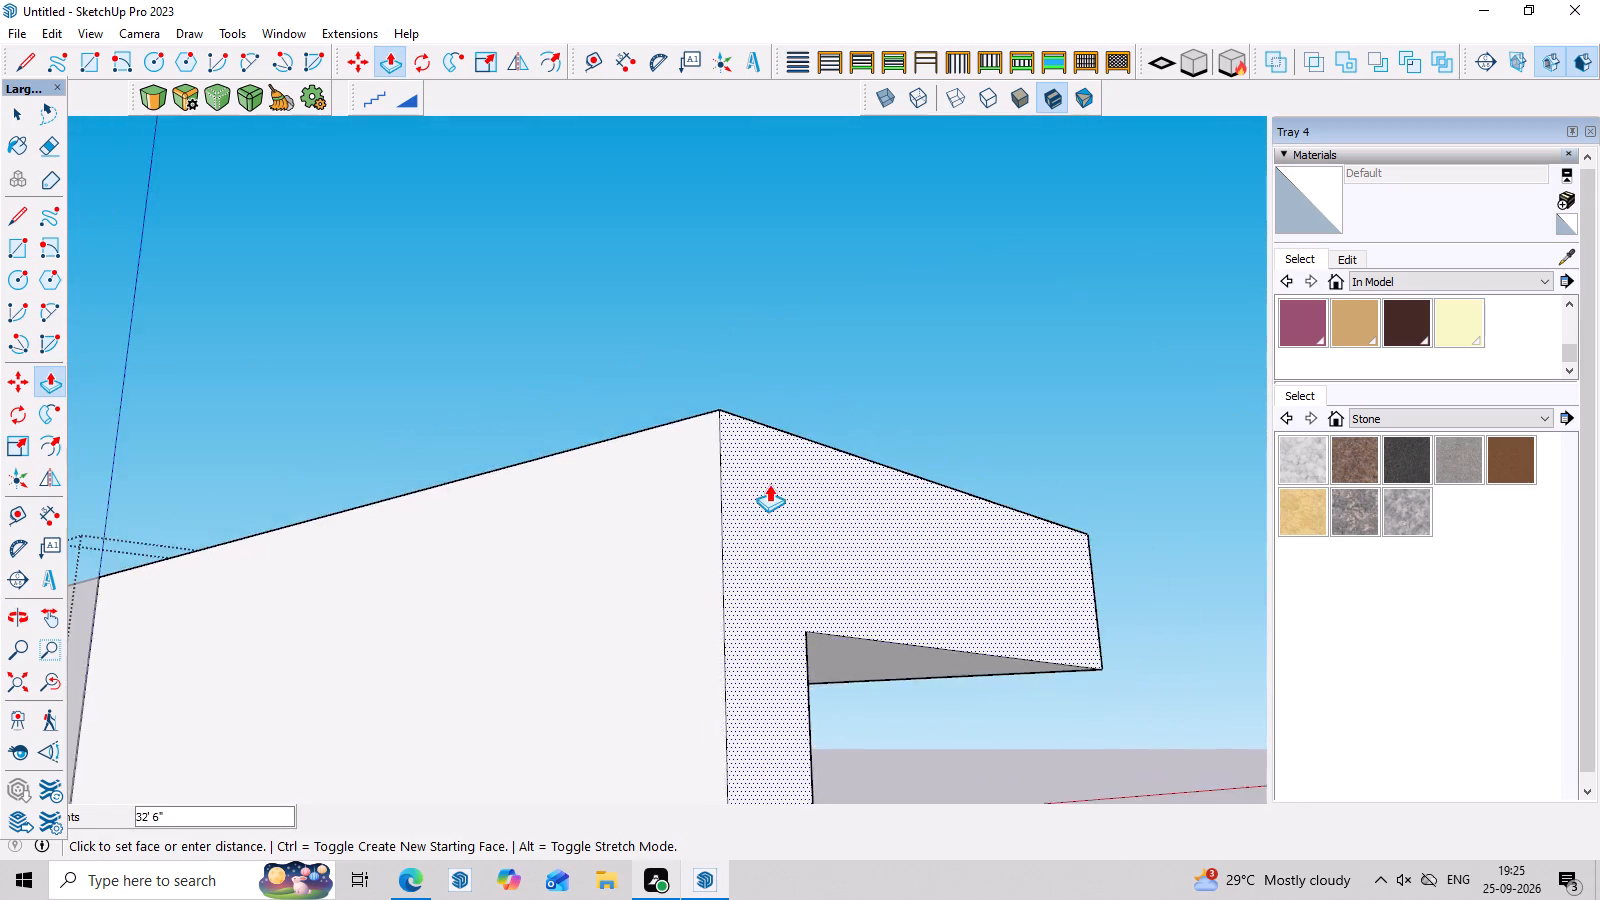
{"action": "scroll", "coordinate": [769, 484], "scroll_direction": "down", "scroll_amount": 12}
{"action": "scroll", "coordinate": [802, 374], "scroll_direction": "down", "scroll_amount": 2}
{"action": "scroll", "coordinate": [540, 583], "scroll_direction": "up", "scroll_amount": 2}
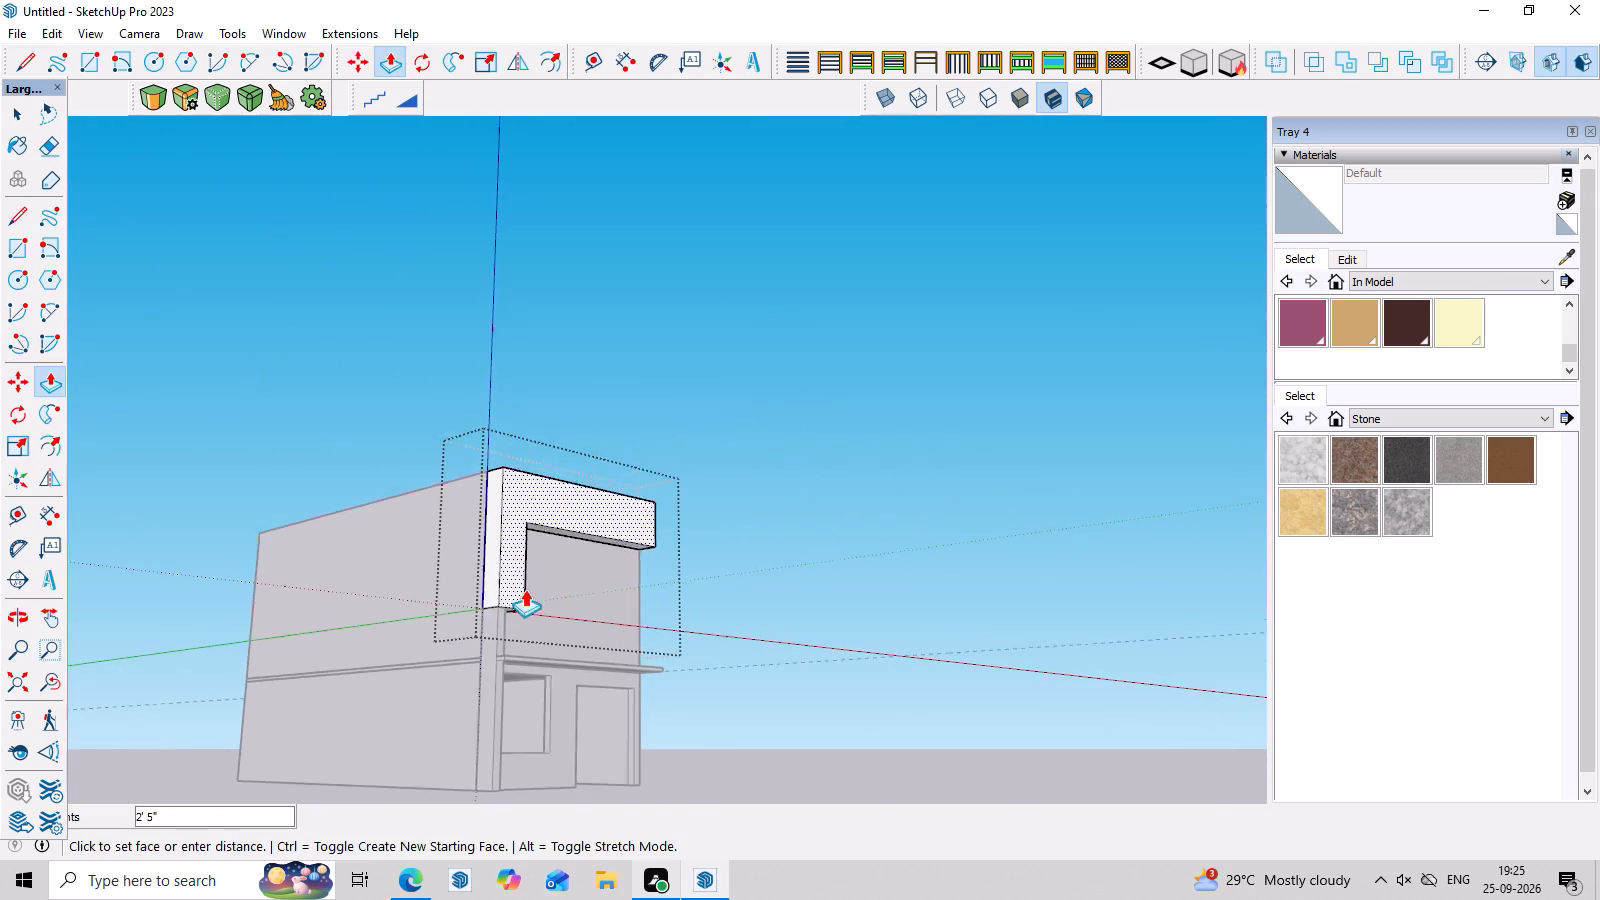
{"action": "scroll", "coordinate": [525, 589], "scroll_direction": "up", "scroll_amount": 4}
{"action": "left_click", "coordinate": [489, 609]}
{"action": "scroll", "coordinate": [691, 615], "scroll_direction": "down", "scroll_amount": 3}
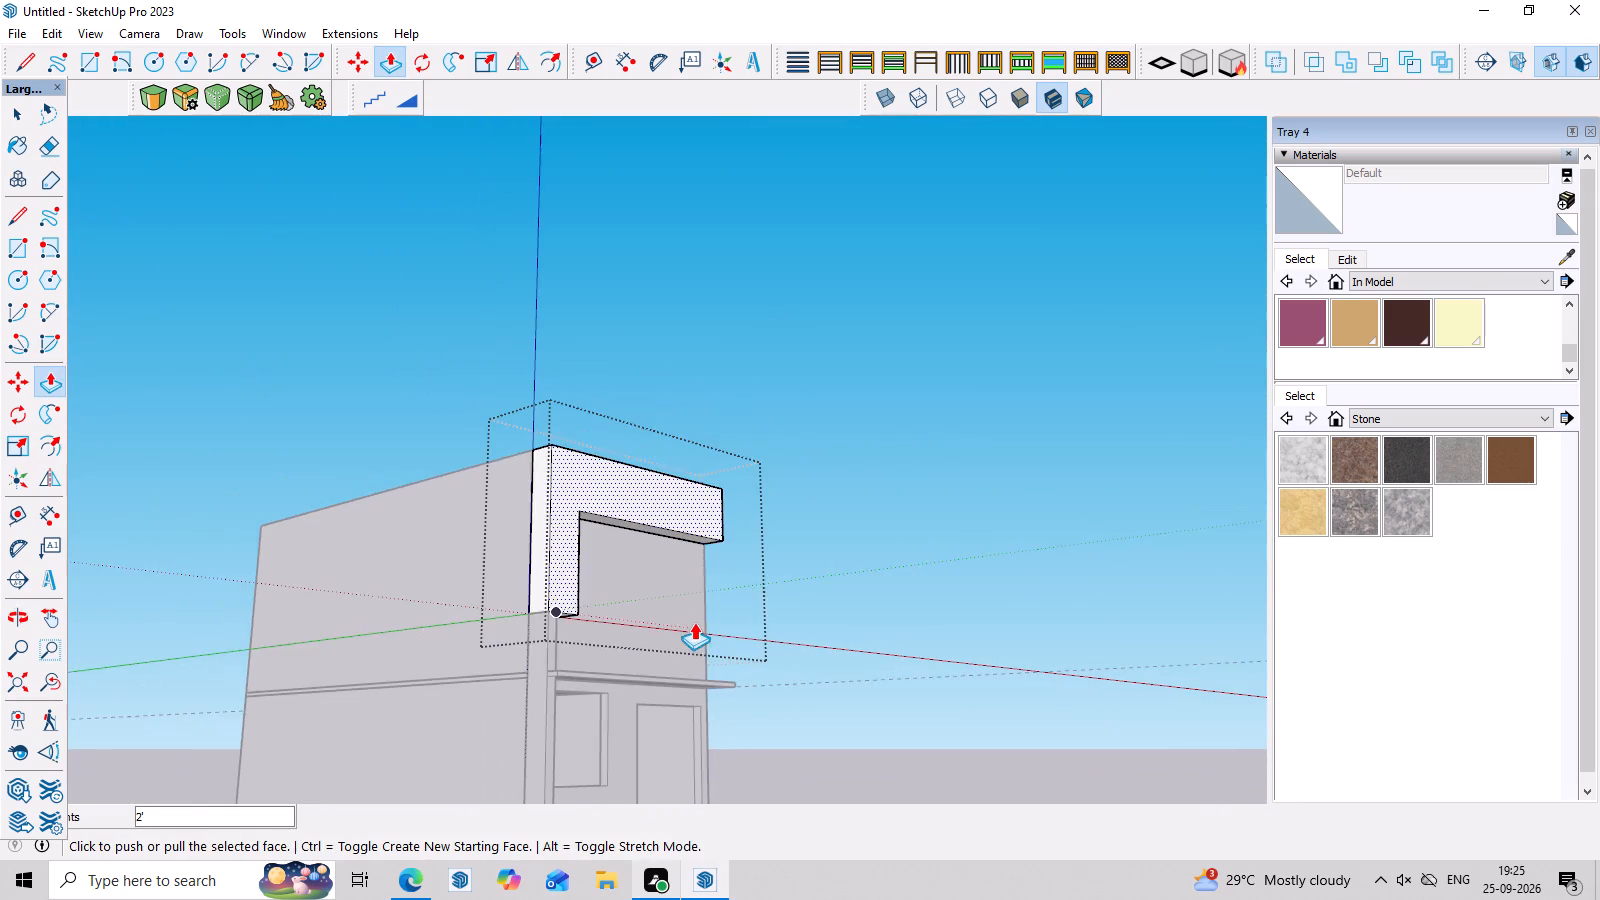
{"action": "middle_click_drag", "start_coordinate": [783, 639], "coordinate": [341, 611]}
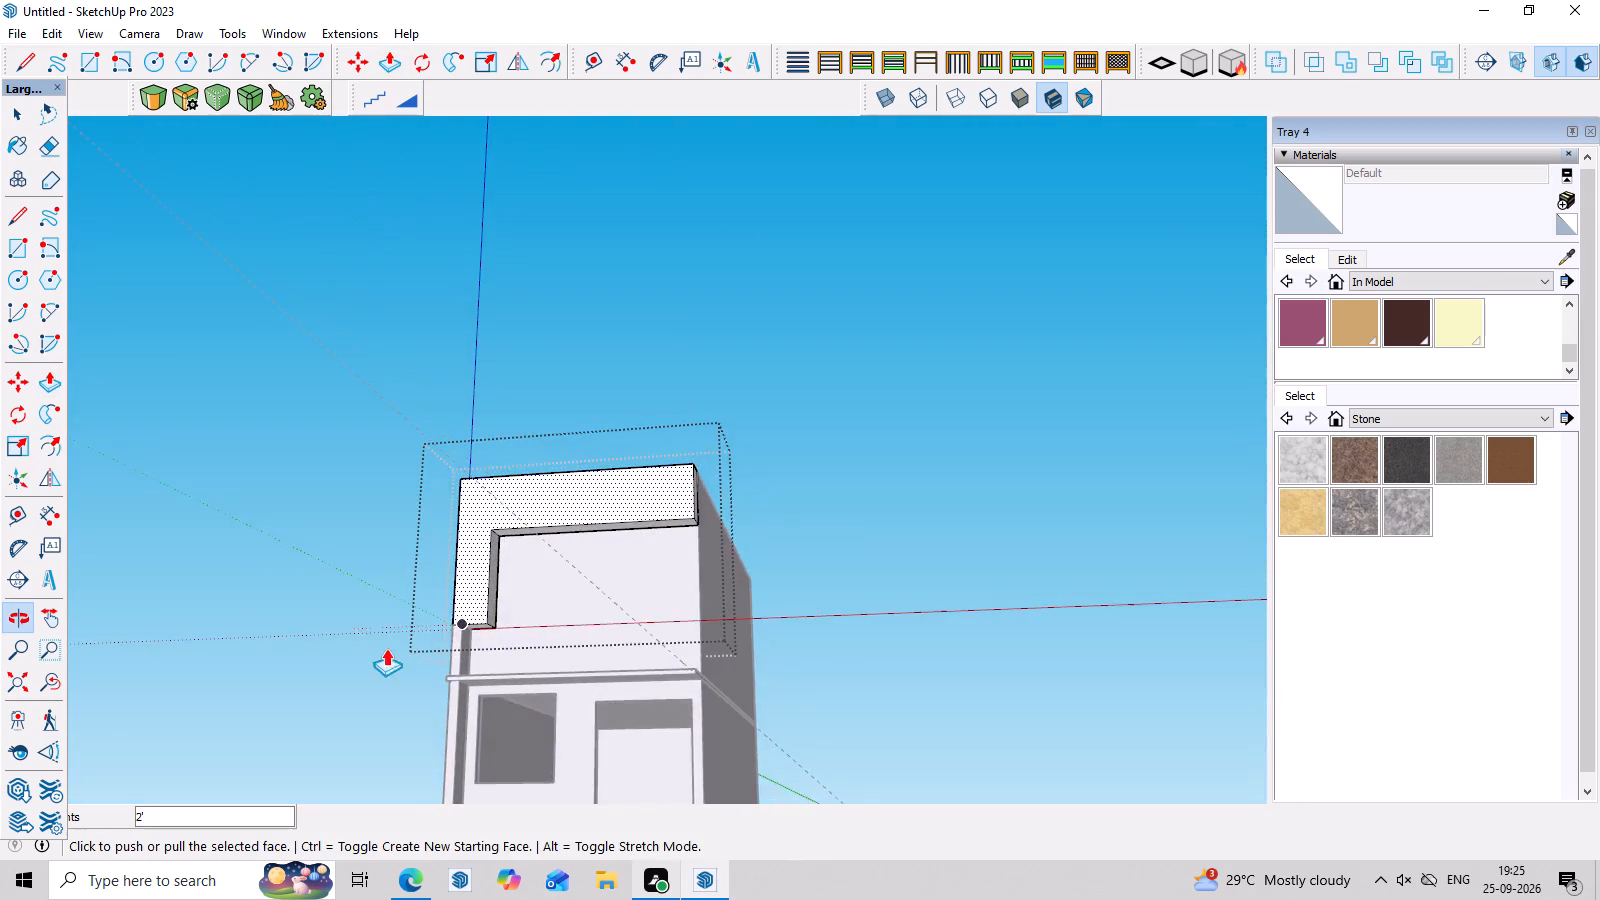
{"action": "scroll", "coordinate": [463, 670], "scroll_direction": "up", "scroll_amount": 5}
{"action": "middle_click_drag", "start_coordinate": [507, 645], "coordinate": [732, 748]}
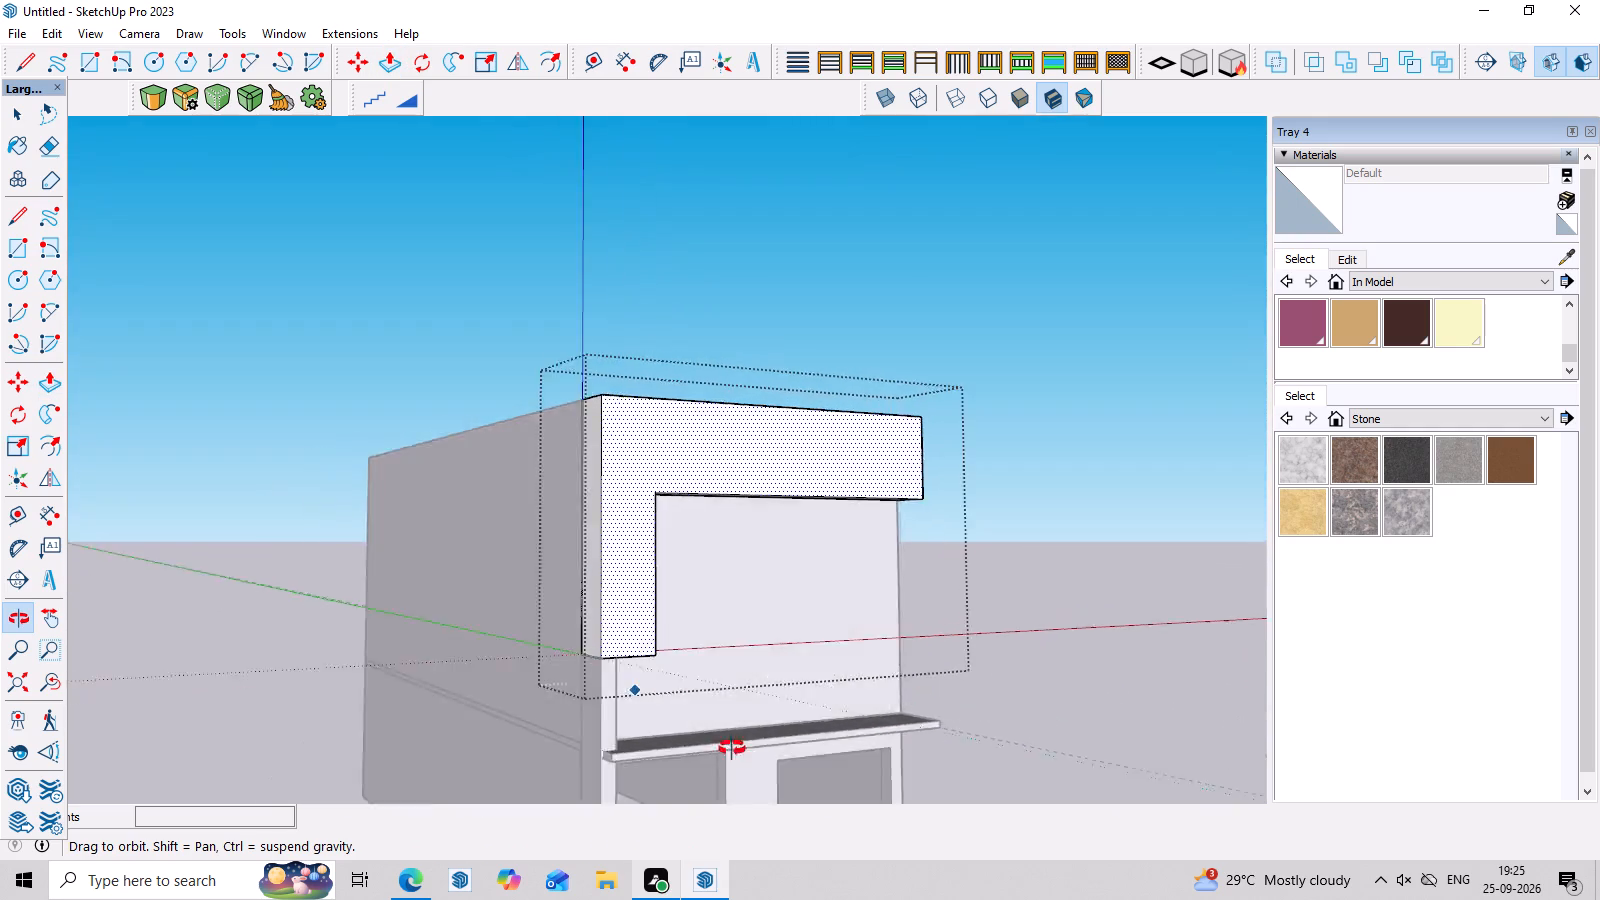
{"action": "middle_click_drag", "start_coordinate": [732, 748], "coordinate": [595, 737]}
{"action": "key", "text": "space"}
{"action": "left_click", "coordinate": [1029, 524]}
Examine the projecting L-shaped frame and the recessed wall below it from above, the front and underneath.
{"action": "scroll", "coordinate": [899, 406], "scroll_direction": "down", "scroll_amount": 4}
{"action": "middle_click_drag", "start_coordinate": [901, 401], "coordinate": [871, 521]}
{"action": "scroll", "coordinate": [878, 537], "scroll_direction": "up", "scroll_amount": 4}
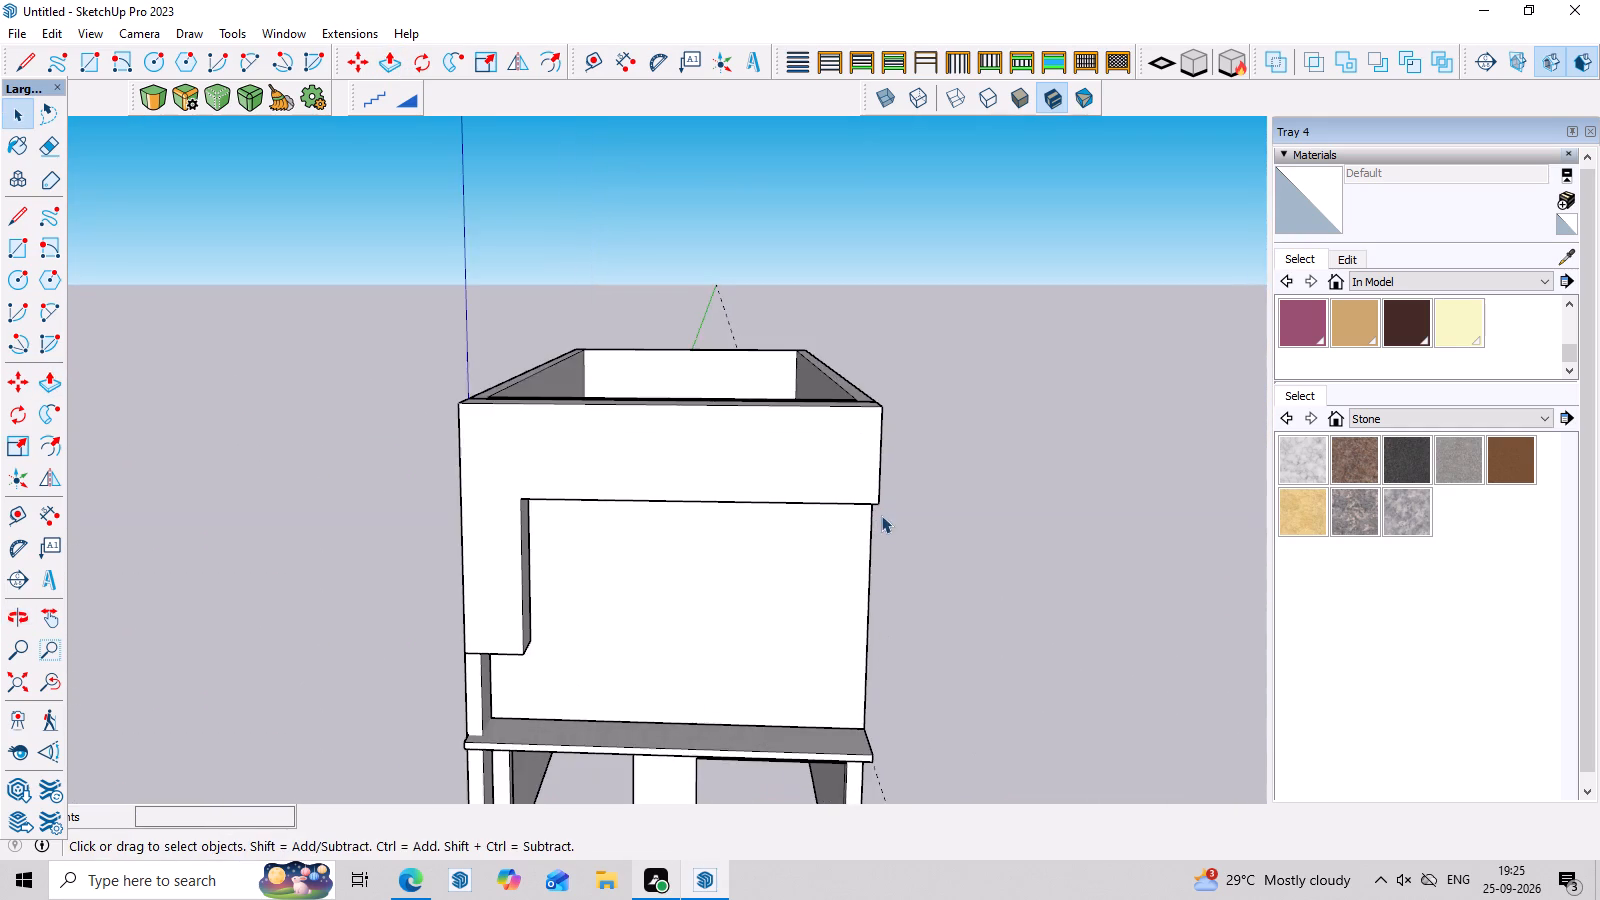
{"action": "middle_click_drag", "start_coordinate": [873, 594], "coordinate": [893, 488]}
{"action": "scroll", "coordinate": [899, 490], "scroll_direction": "up", "scroll_amount": 3}
{"action": "middle_click_drag", "start_coordinate": [975, 536], "coordinate": [996, 616]}
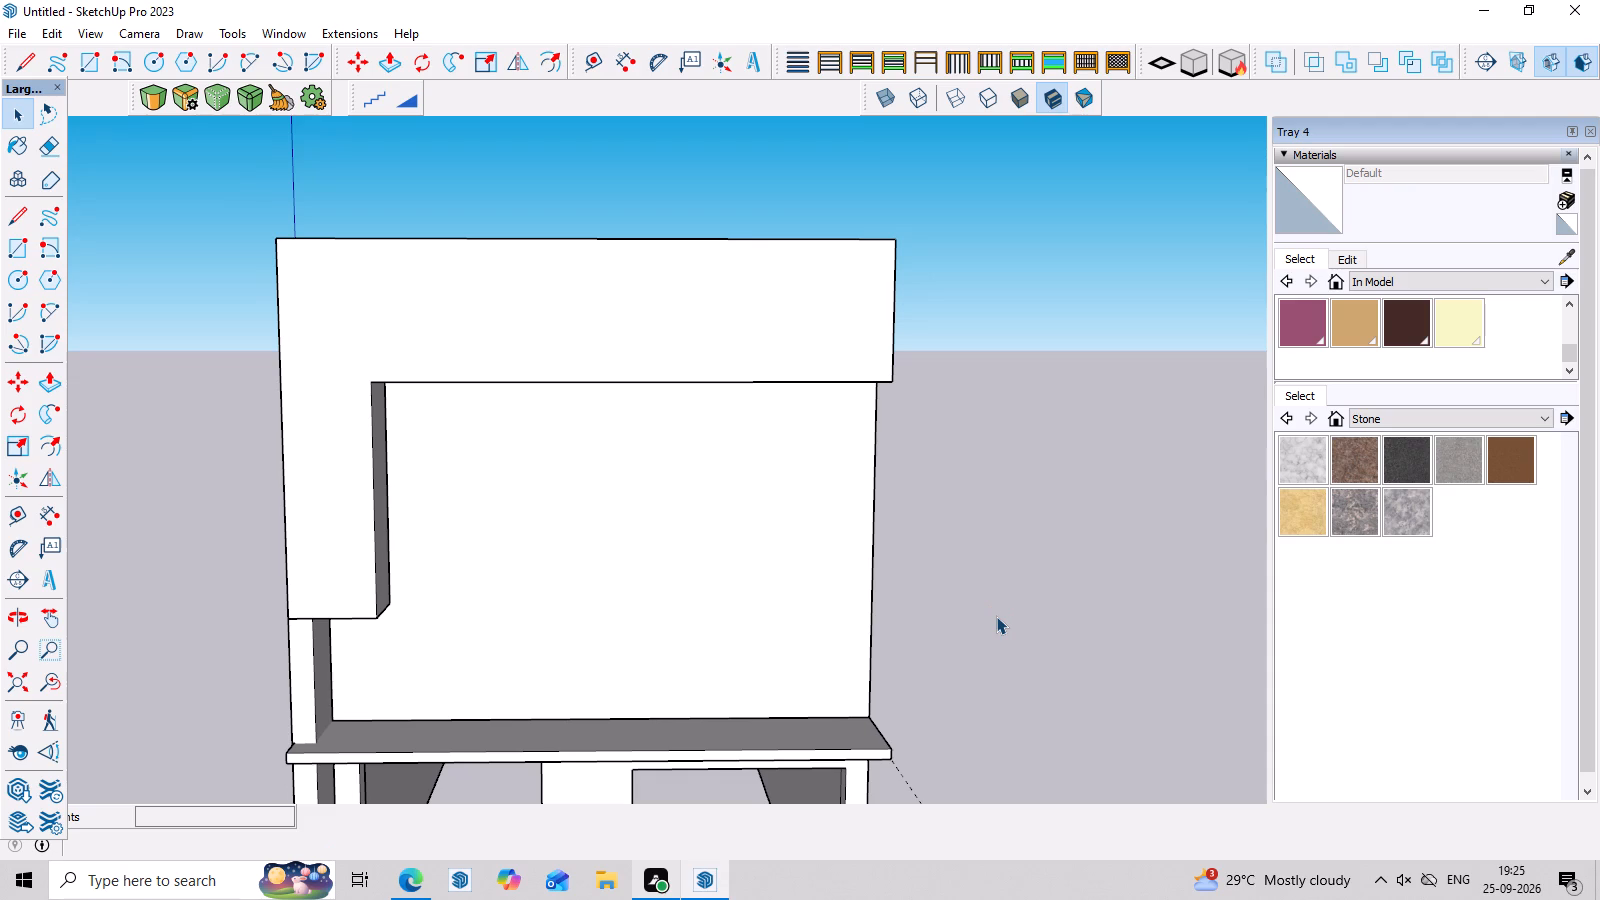
{"action": "middle_click_drag", "start_coordinate": [743, 581], "coordinate": [737, 541]}
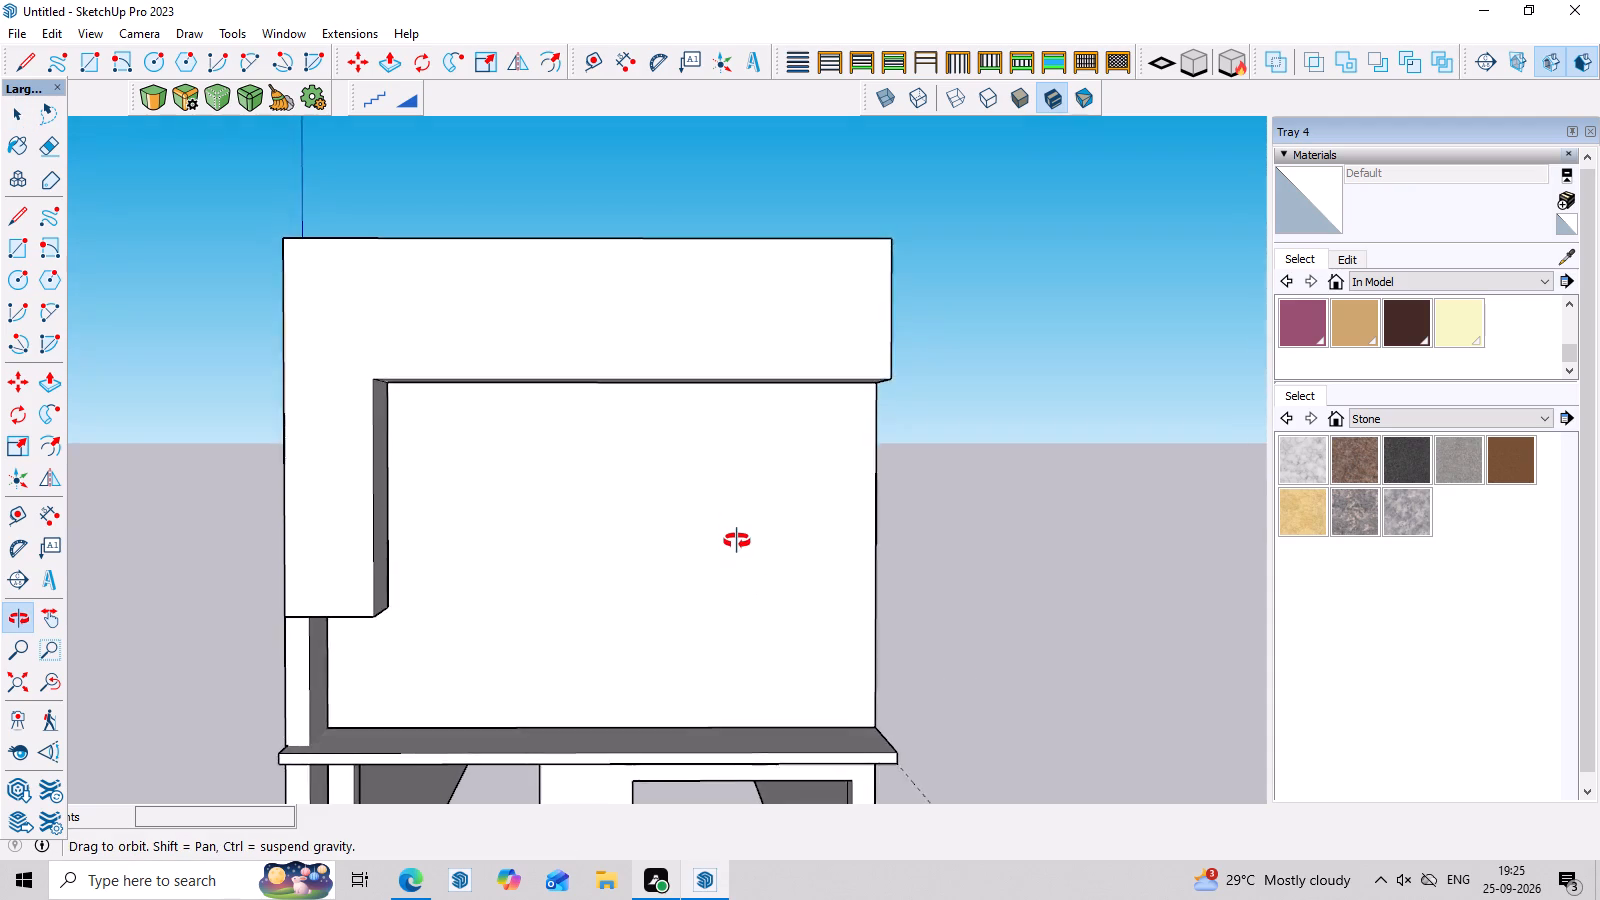
{"action": "middle_click_drag", "start_coordinate": [737, 541], "coordinate": [725, 394]}
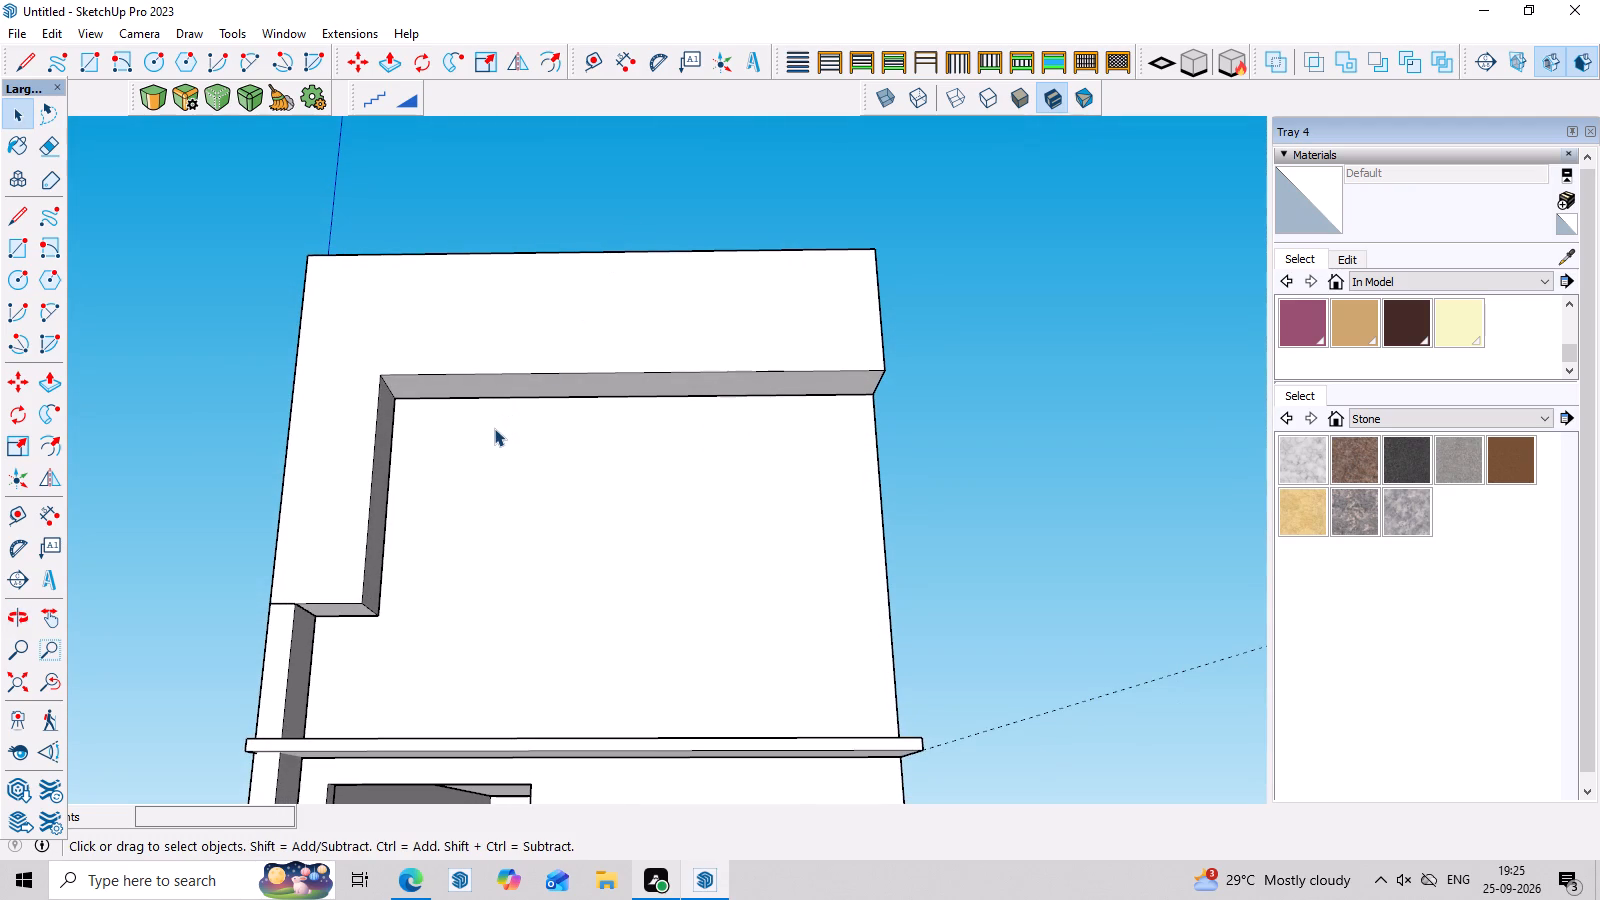
Draw a narrow vertical rectangle about 5" wide and 7' 2" high on the recessed wall, starting at the frame's inner corner.
{"action": "middle_click_drag", "start_coordinate": [381, 447], "coordinate": [381, 416]}
{"action": "scroll", "coordinate": [397, 416], "scroll_direction": "up", "scroll_amount": 5}
{"action": "middle_click_drag", "start_coordinate": [404, 416], "coordinate": [404, 459]}
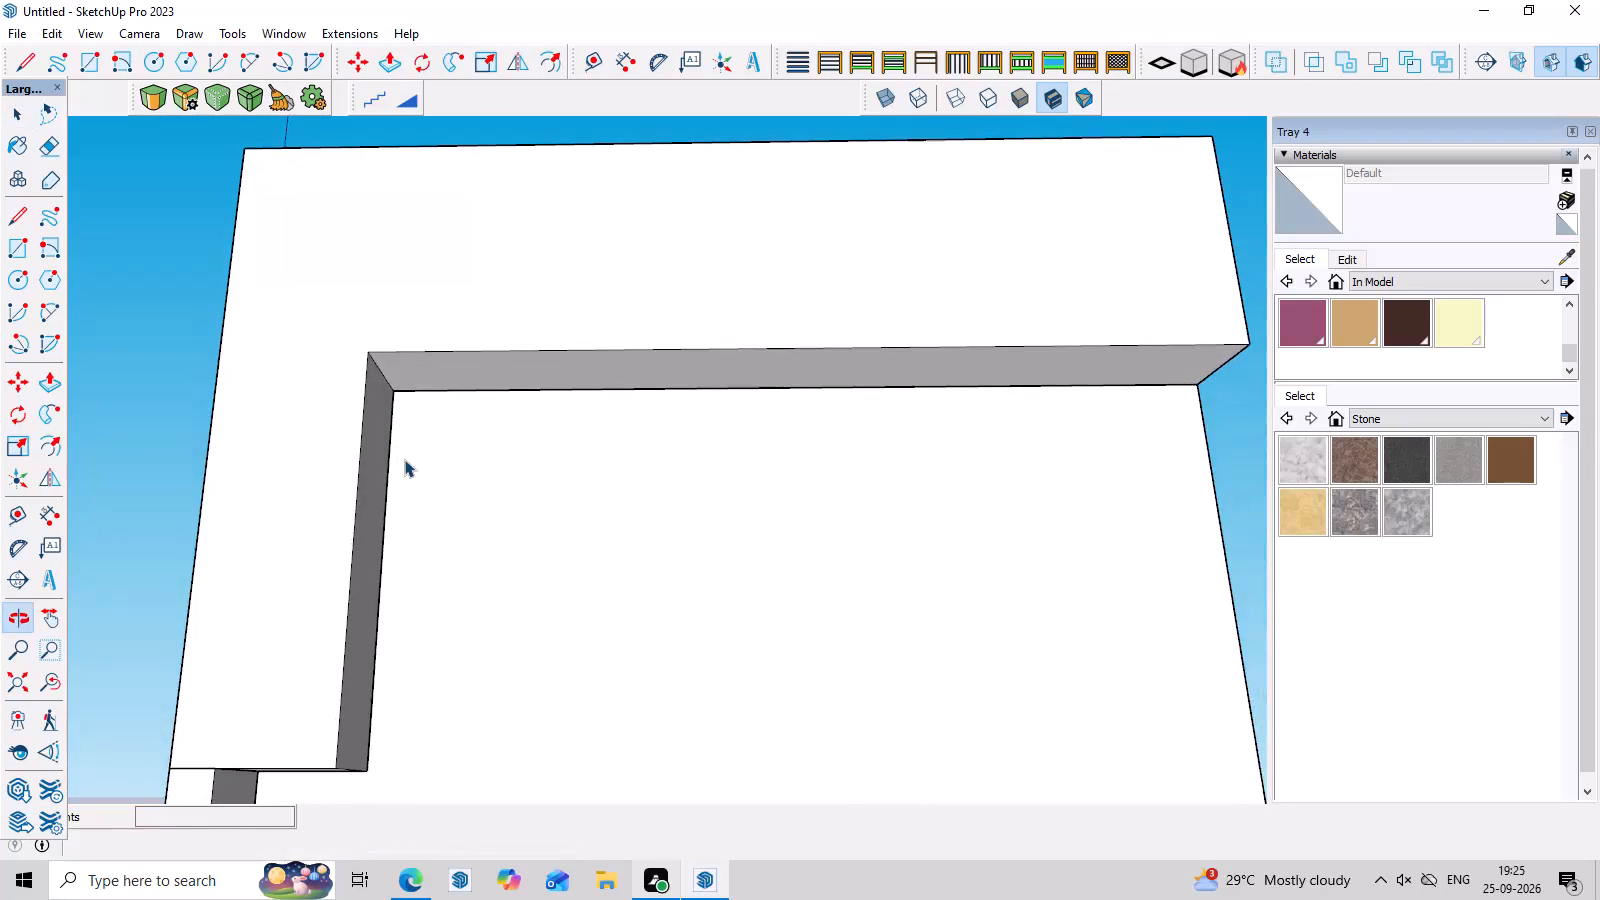
{"action": "scroll", "coordinate": [404, 428], "scroll_direction": "up", "scroll_amount": 3}
{"action": "key", "text": "r"}
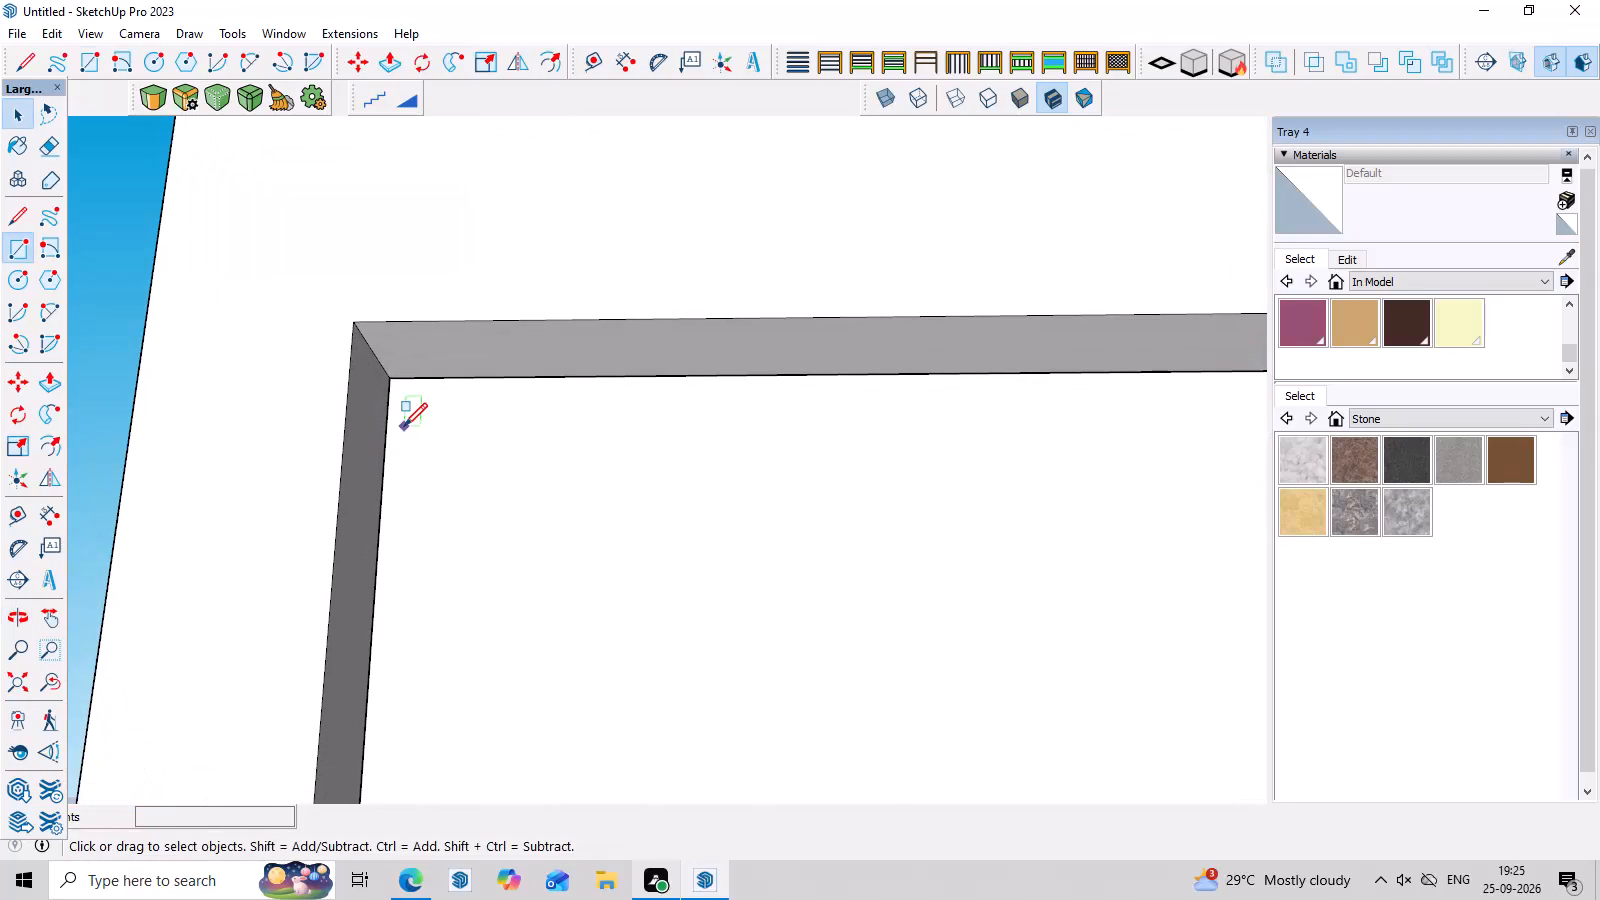
{"action": "left_click", "coordinate": [392, 382]}
{"action": "scroll", "coordinate": [460, 485], "scroll_direction": "down", "scroll_amount": 9}
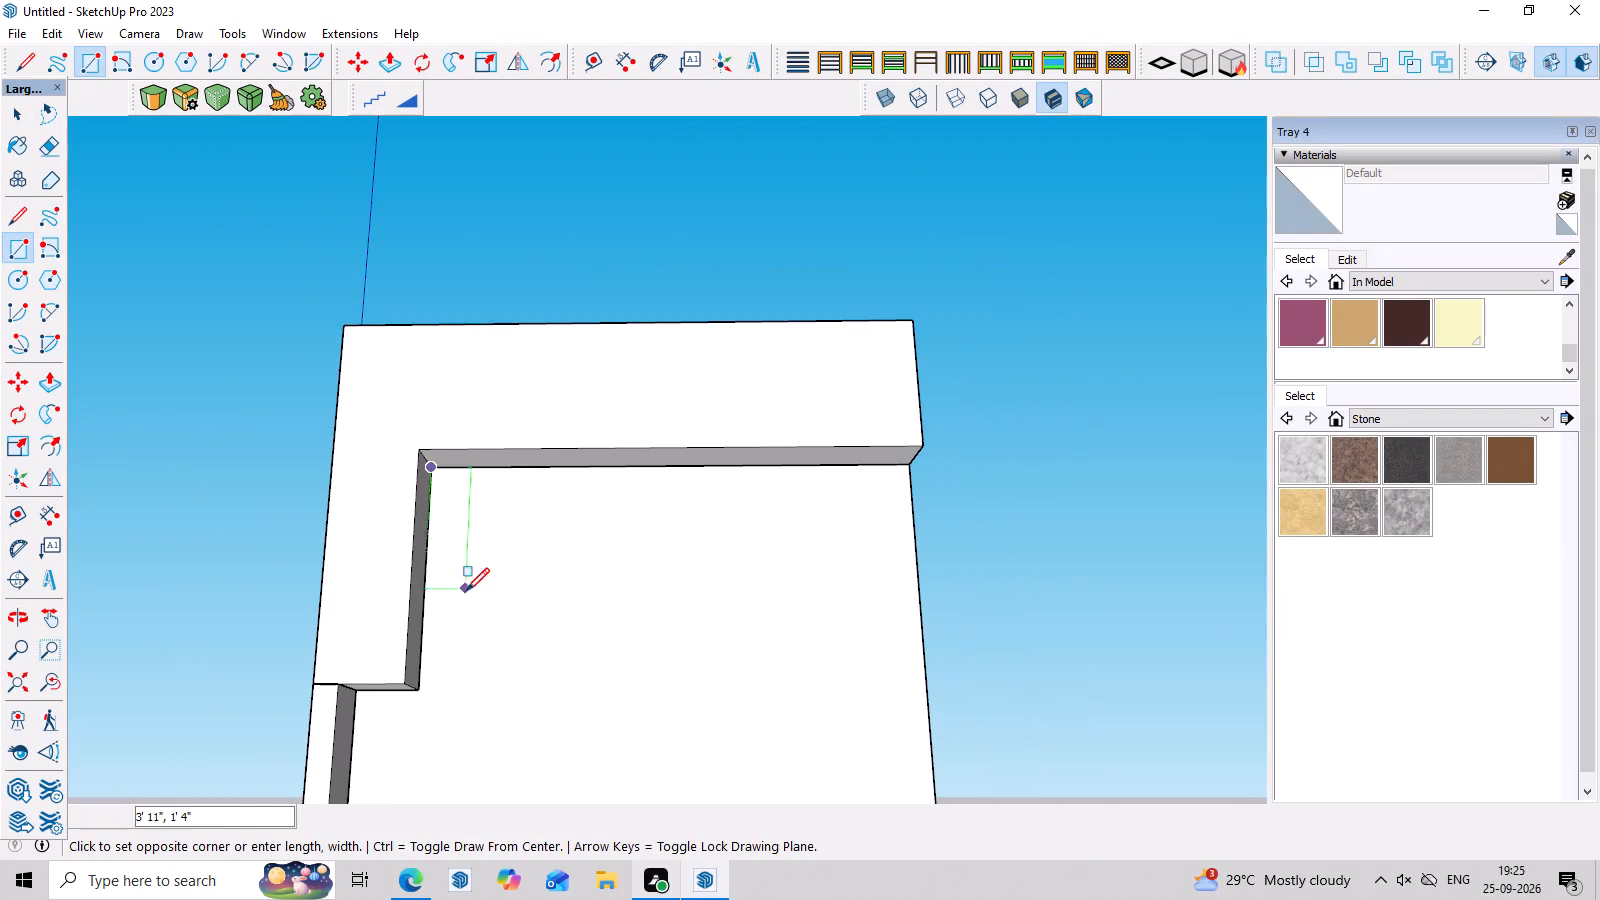
{"action": "scroll", "coordinate": [437, 695], "scroll_direction": "up", "scroll_amount": 6}
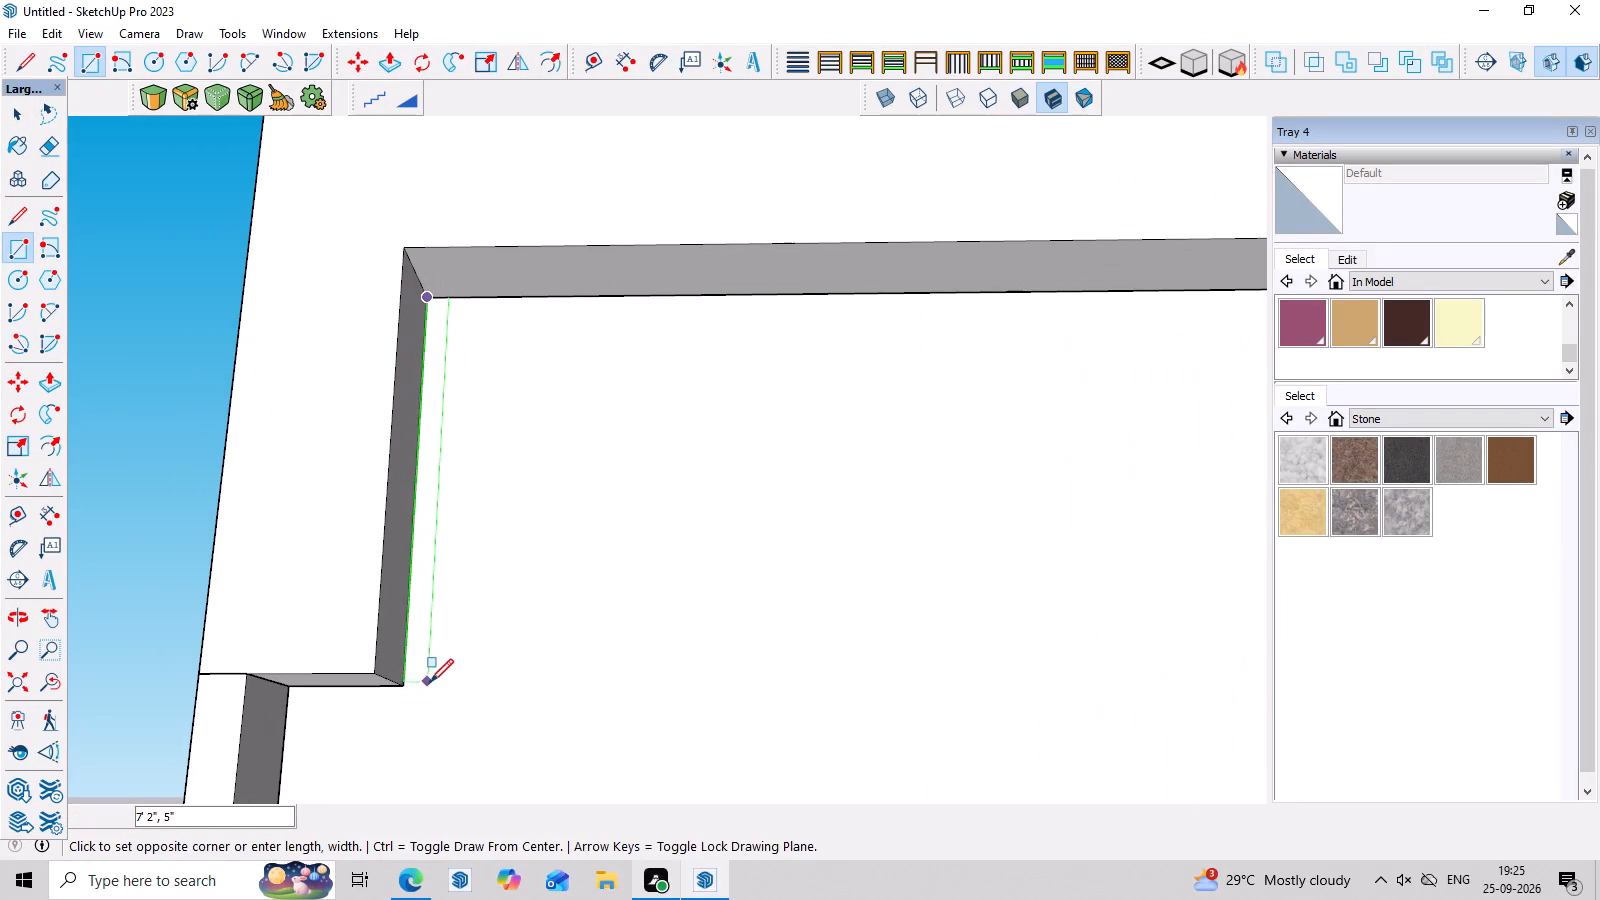
{"action": "left_click", "coordinate": [430, 688]}
Make the narrow vertical rectangle beside the frame's inner edge a component.
{"action": "key", "text": "space"}
{"action": "double_click", "coordinate": [422, 584]}
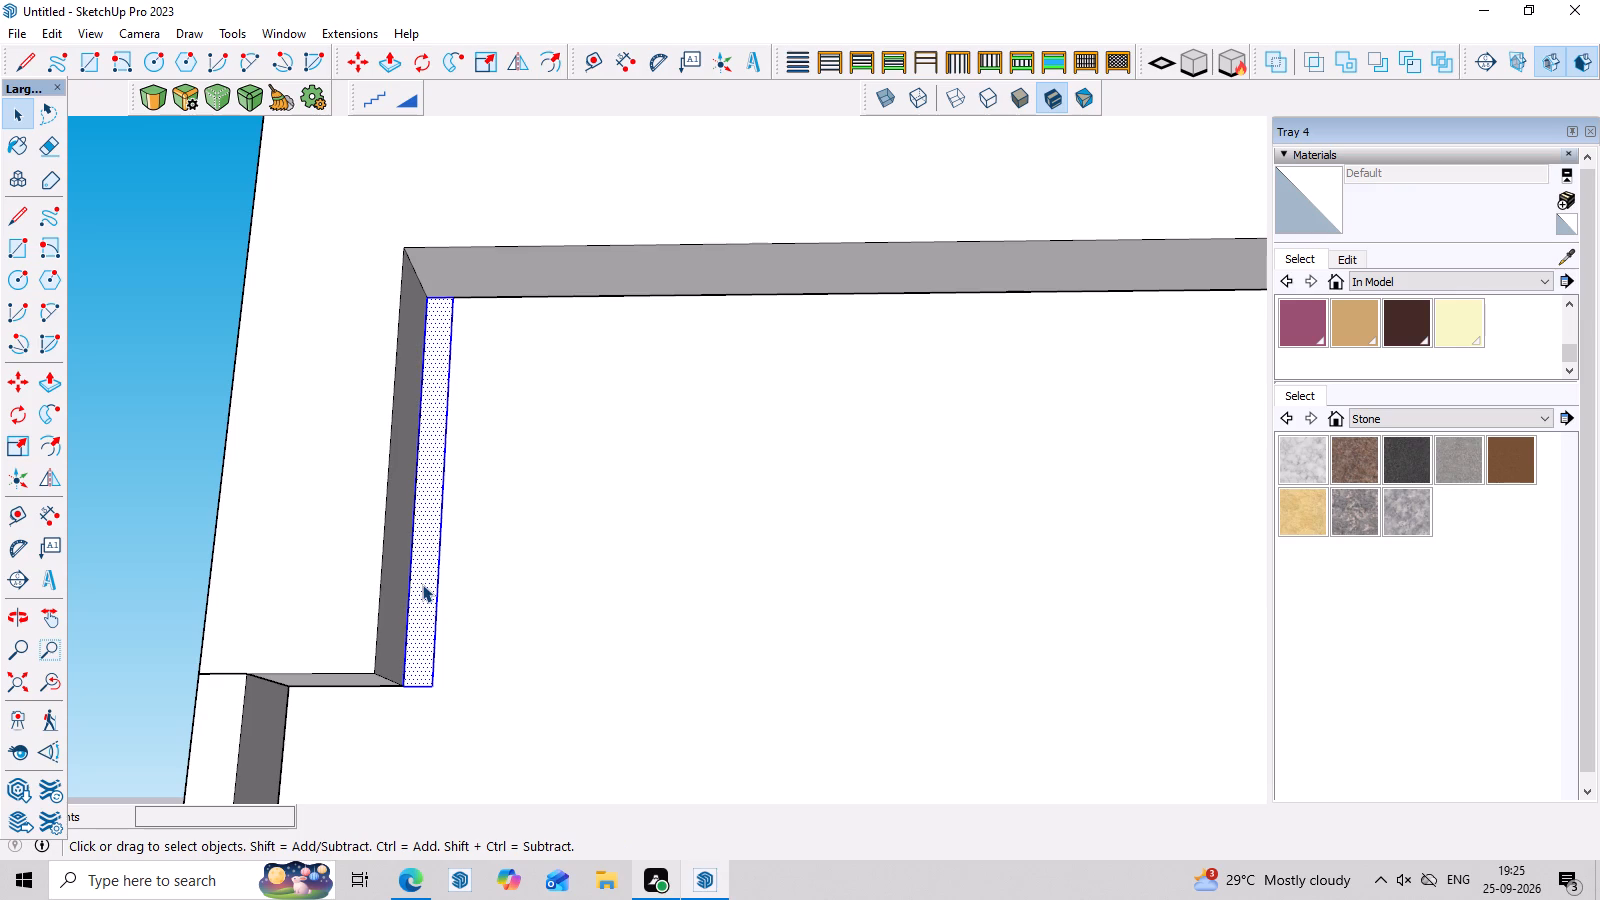
{"action": "right_click", "coordinate": [422, 584]}
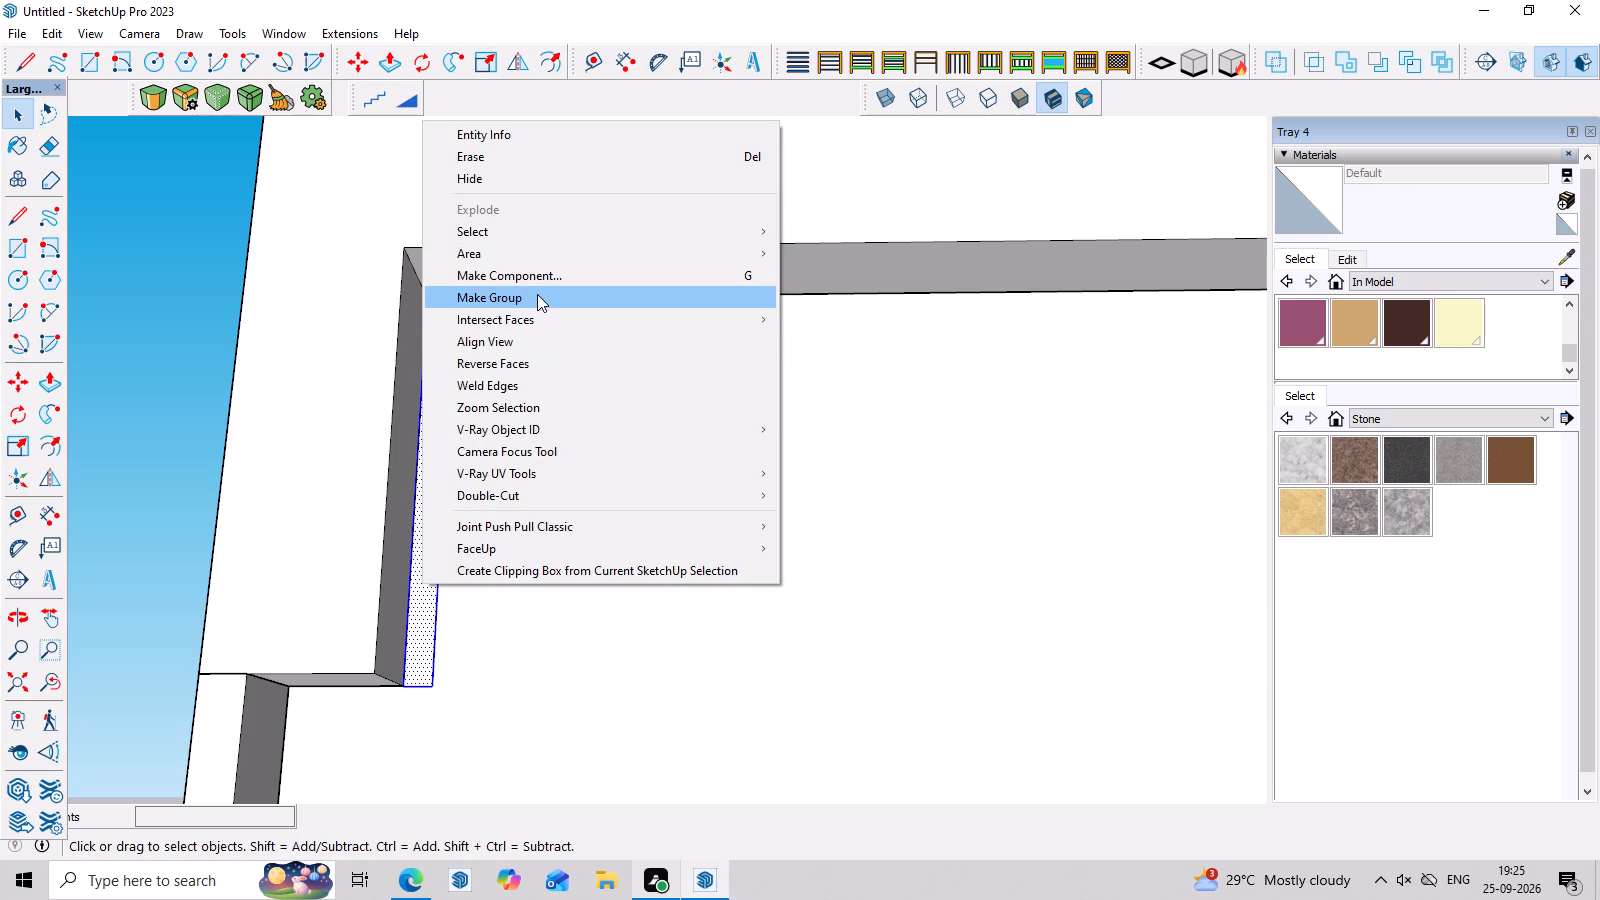
{"action": "left_click", "coordinate": [544, 277]}
{"action": "left_click", "coordinate": [988, 770]}
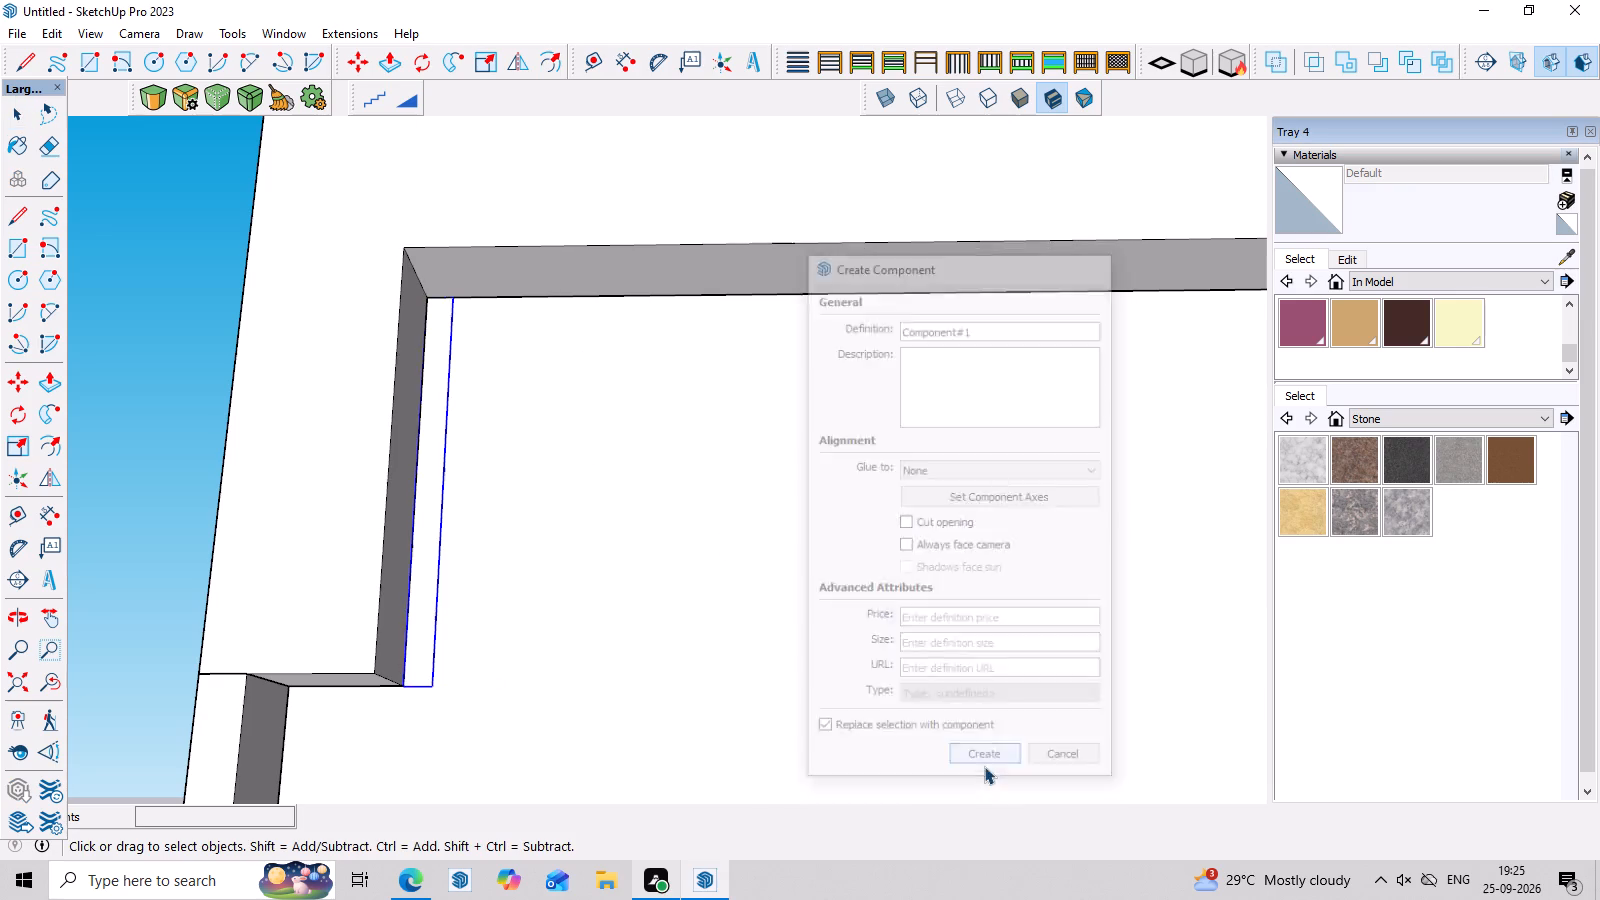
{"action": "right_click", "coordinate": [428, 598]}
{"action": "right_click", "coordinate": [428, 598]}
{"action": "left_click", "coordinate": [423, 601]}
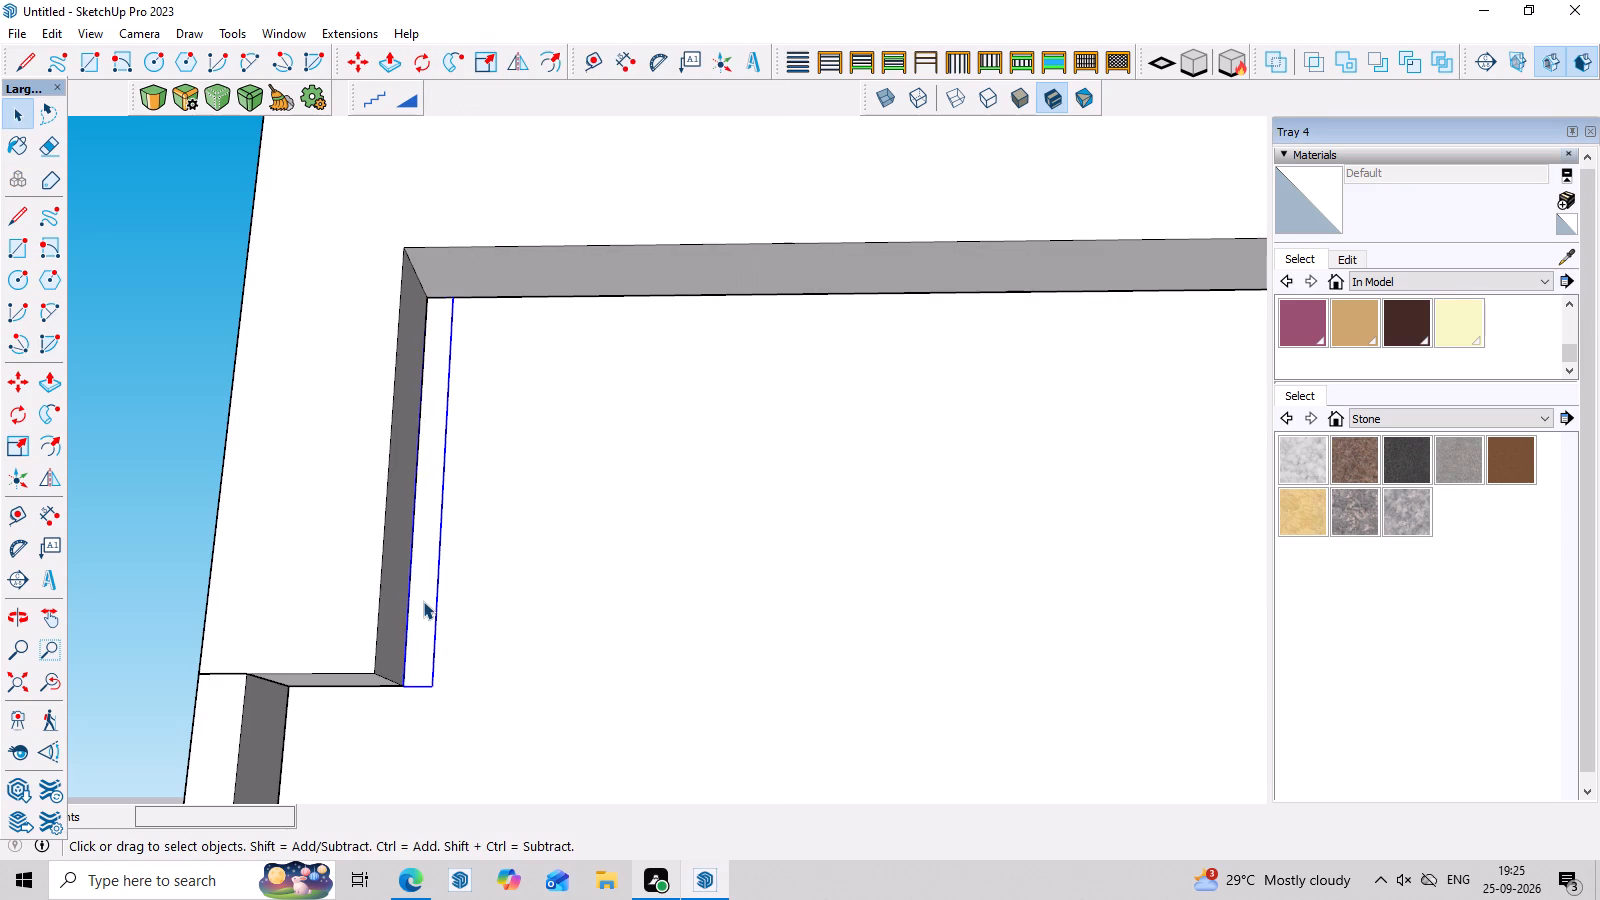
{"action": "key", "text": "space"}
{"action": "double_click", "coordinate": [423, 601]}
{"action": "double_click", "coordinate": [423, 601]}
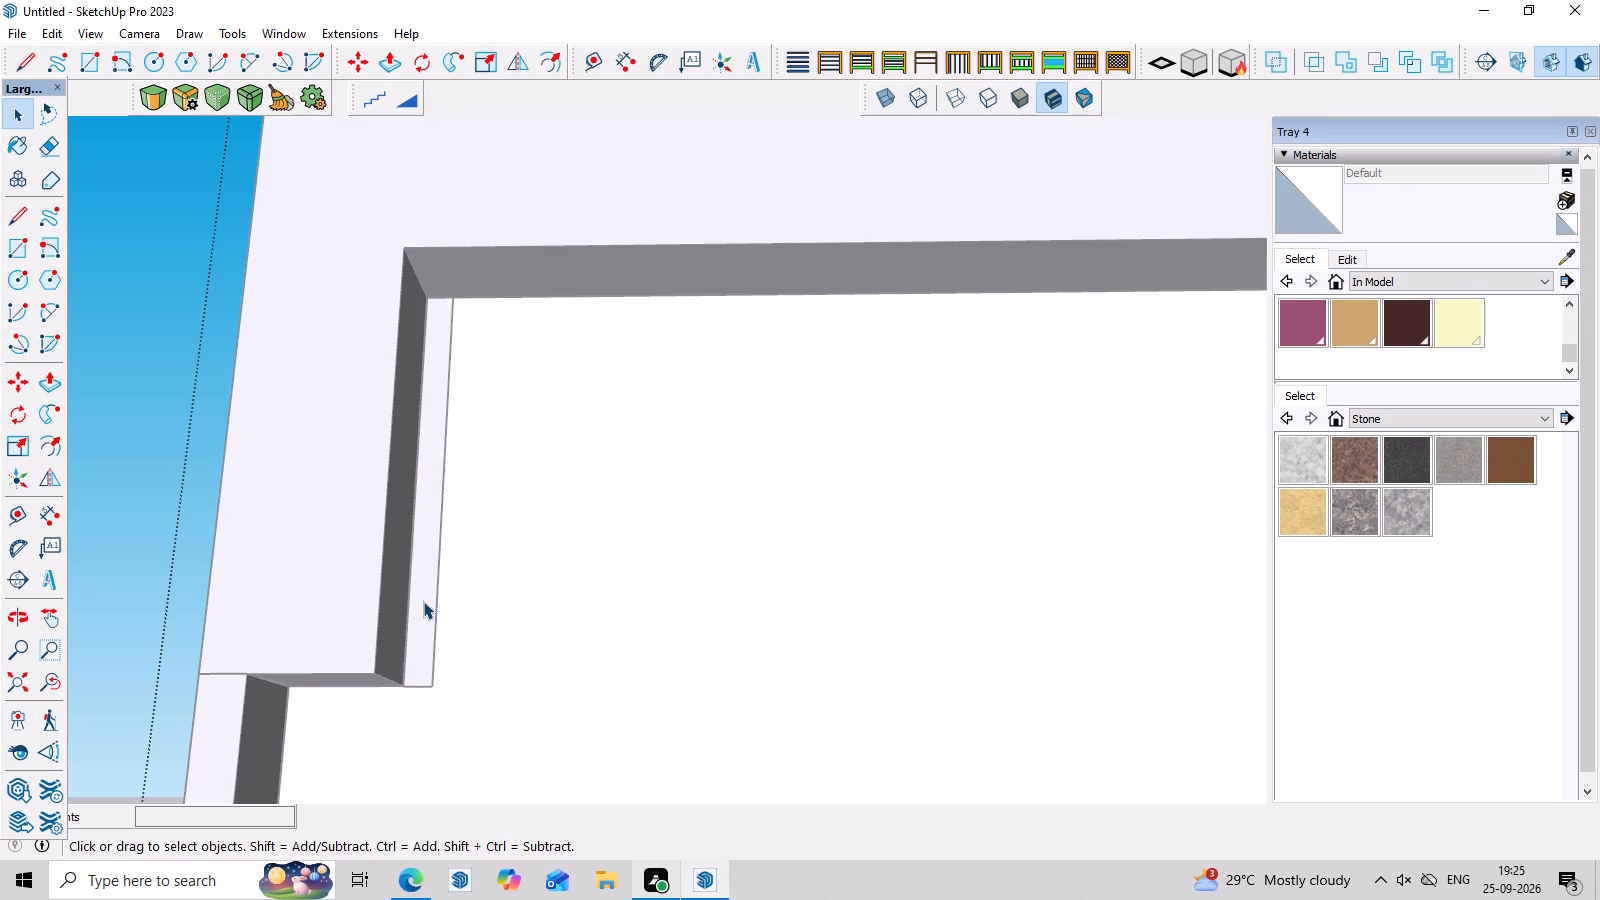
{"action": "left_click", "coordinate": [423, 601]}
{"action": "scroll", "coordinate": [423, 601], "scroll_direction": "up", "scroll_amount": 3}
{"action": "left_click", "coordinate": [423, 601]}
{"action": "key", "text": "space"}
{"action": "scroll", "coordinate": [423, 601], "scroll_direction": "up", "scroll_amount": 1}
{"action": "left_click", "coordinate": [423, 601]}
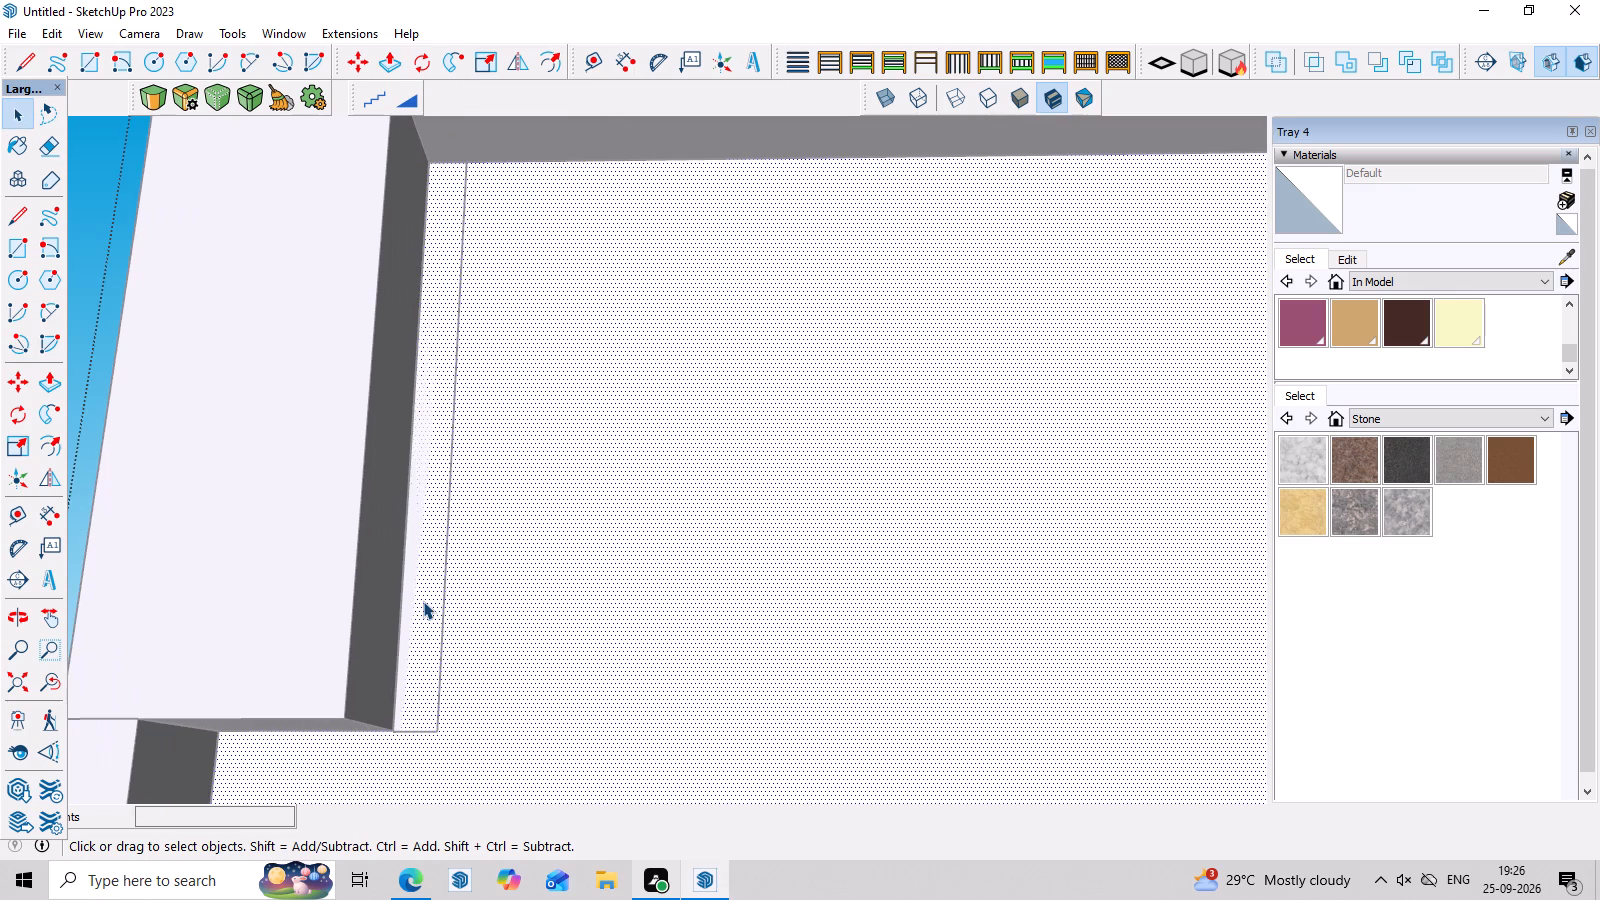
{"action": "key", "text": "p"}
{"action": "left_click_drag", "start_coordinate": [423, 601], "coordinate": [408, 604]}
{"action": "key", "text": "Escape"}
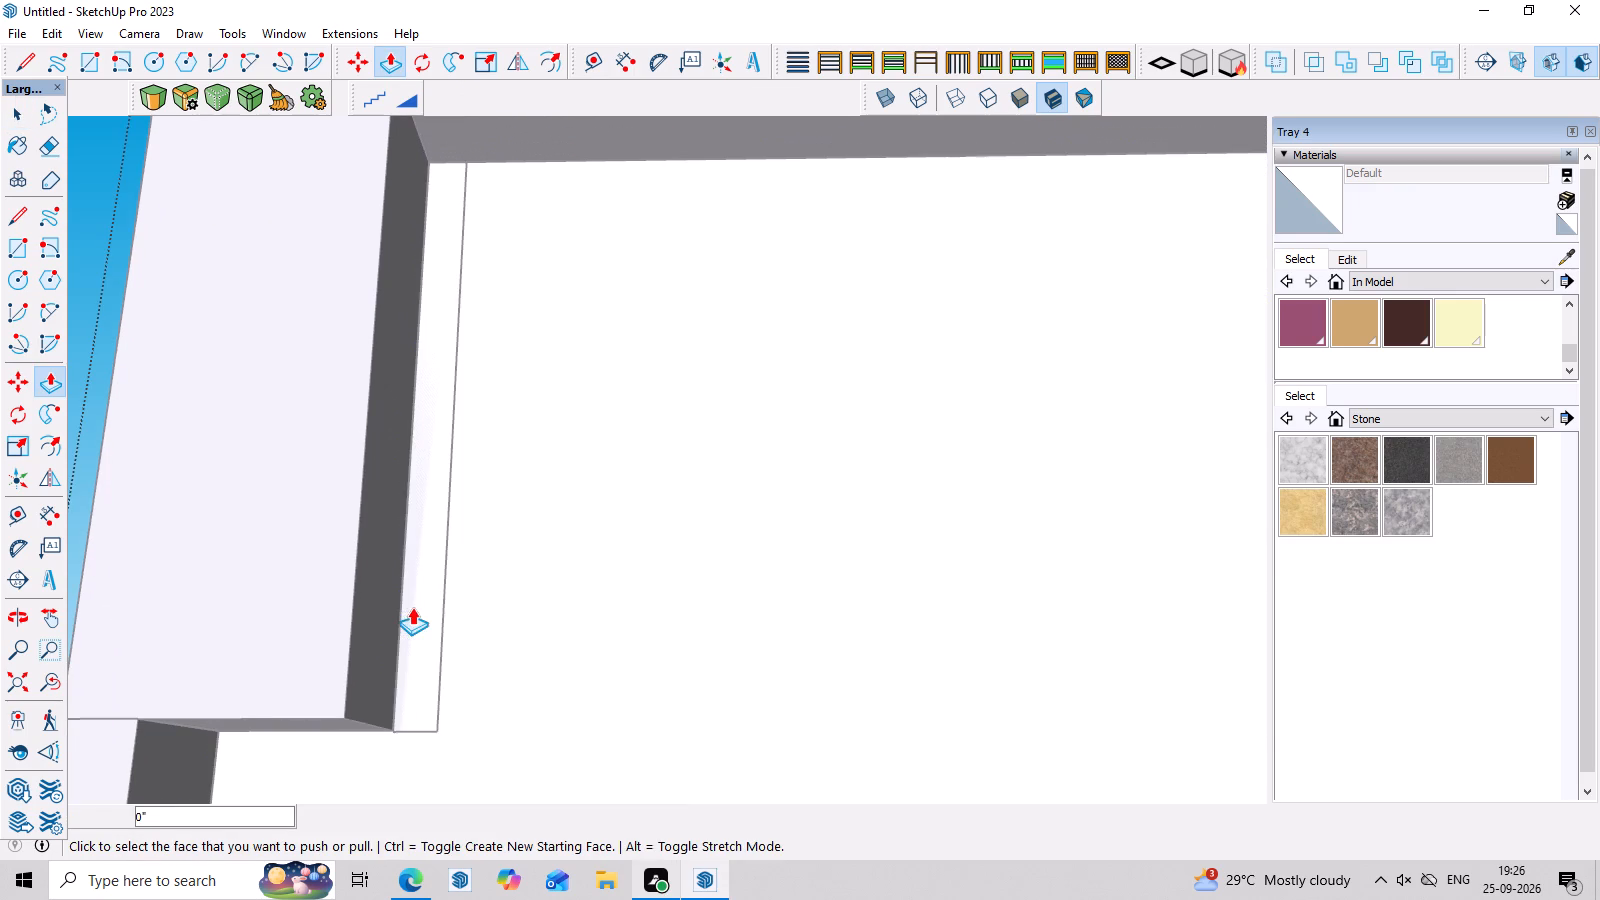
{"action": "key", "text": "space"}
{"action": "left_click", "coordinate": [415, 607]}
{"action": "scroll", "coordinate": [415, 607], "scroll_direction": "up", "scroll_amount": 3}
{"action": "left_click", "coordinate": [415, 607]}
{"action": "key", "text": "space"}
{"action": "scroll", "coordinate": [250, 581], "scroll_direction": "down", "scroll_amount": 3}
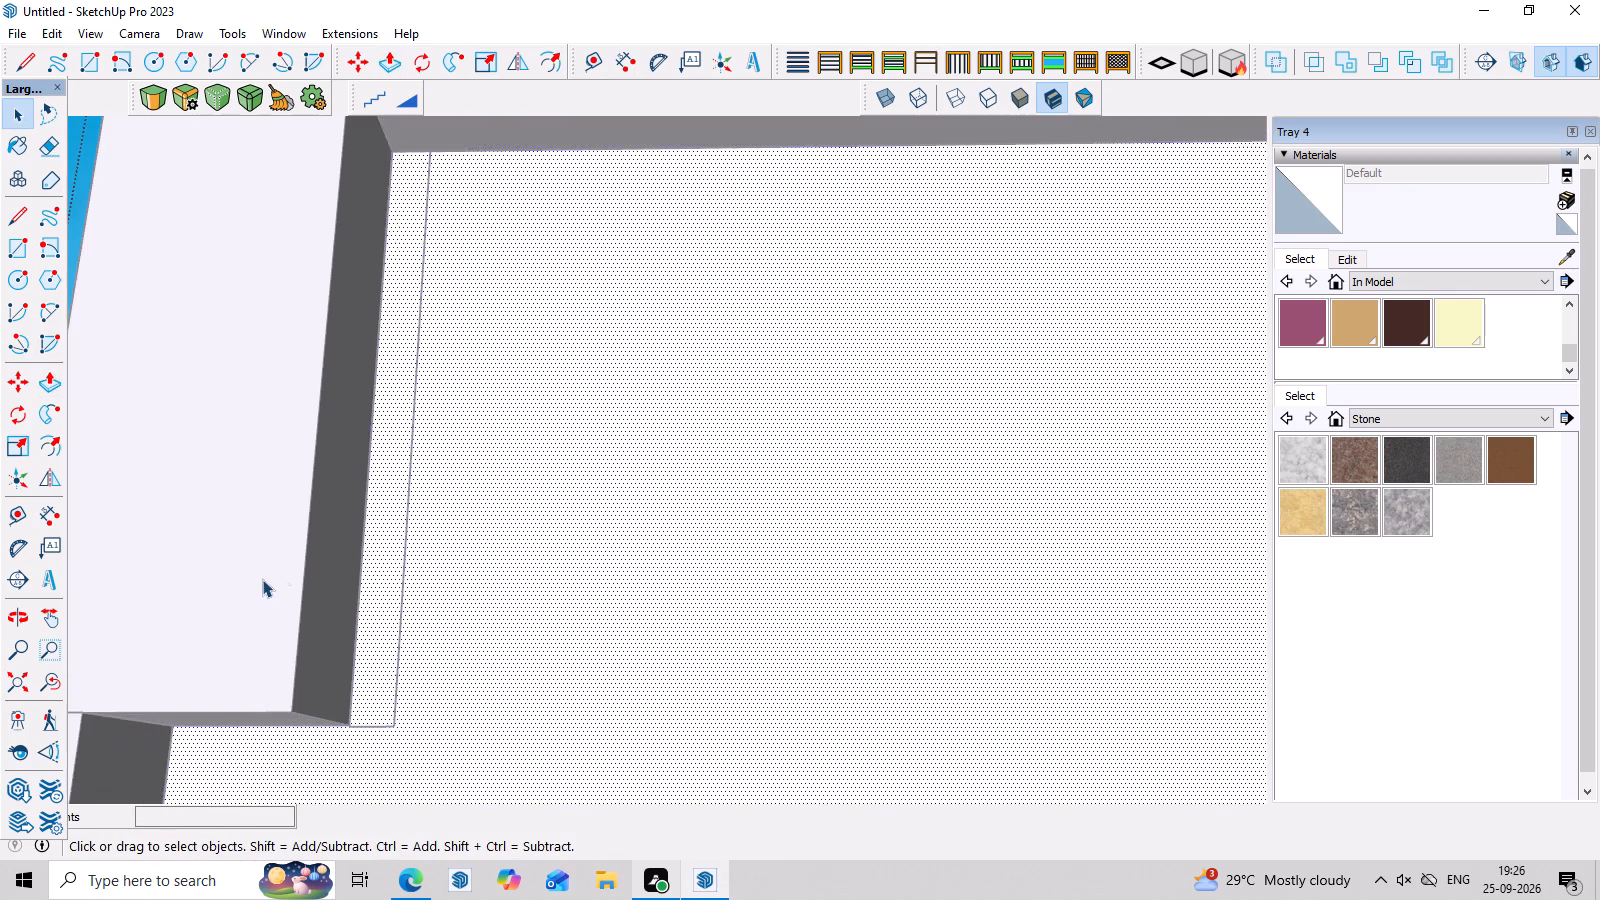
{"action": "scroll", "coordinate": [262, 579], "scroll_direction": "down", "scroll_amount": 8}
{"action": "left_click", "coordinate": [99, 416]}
Open the narrow strip component and push/pull its face 2" outward.
{"action": "scroll", "coordinate": [344, 501], "scroll_direction": "up", "scroll_amount": 2}
{"action": "left_click", "coordinate": [346, 502]}
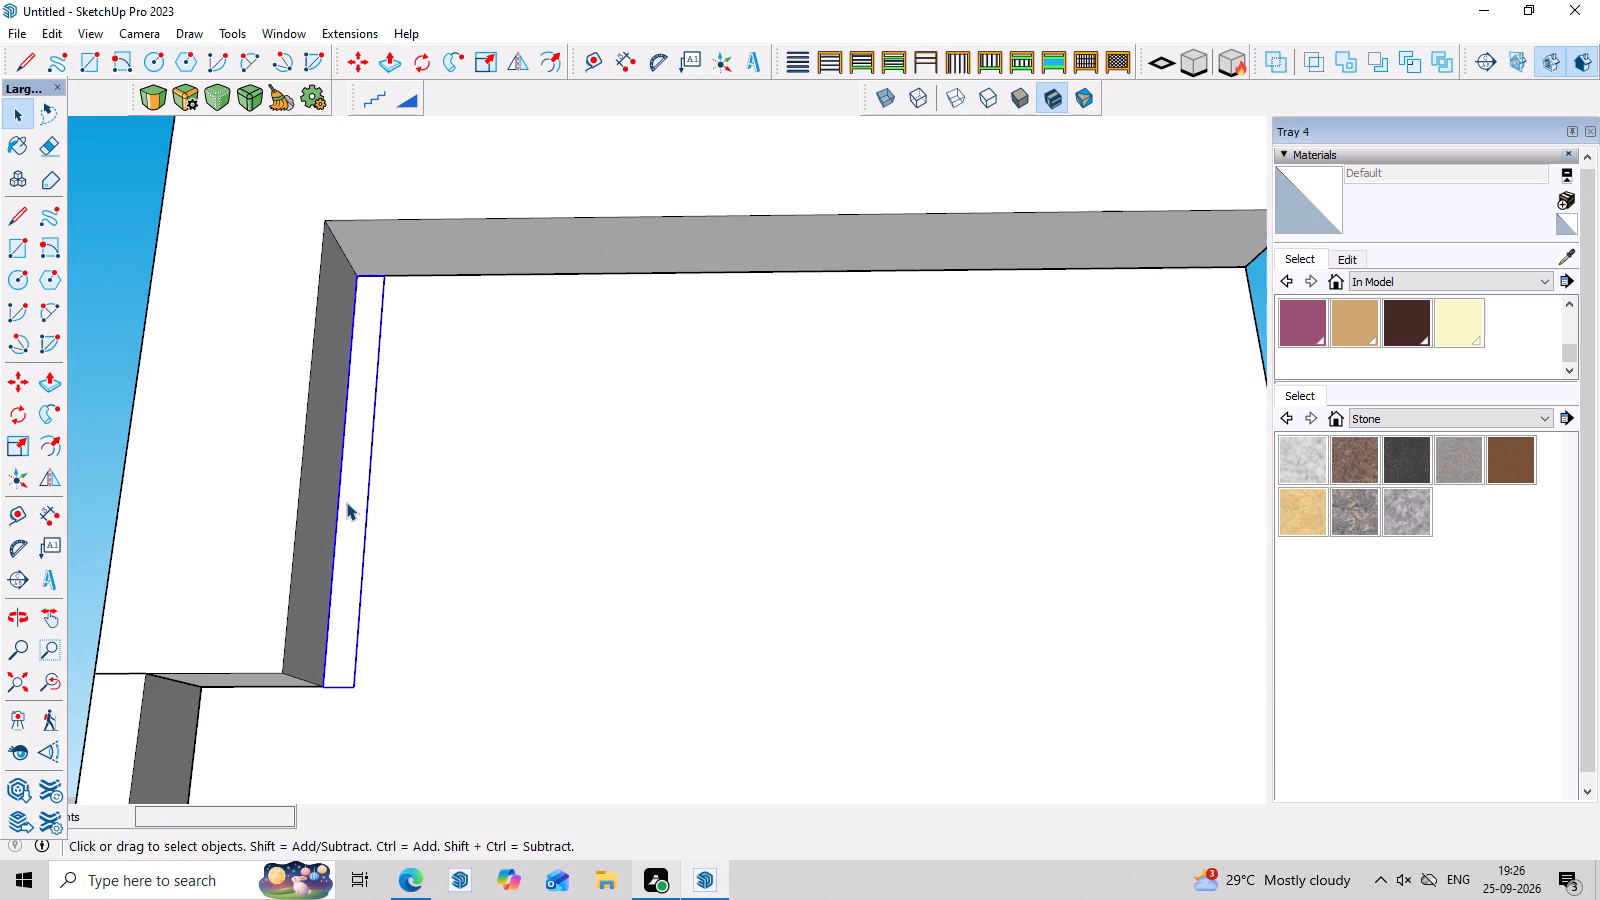
{"action": "double_click", "coordinate": [346, 502]}
{"action": "key", "text": "p"}
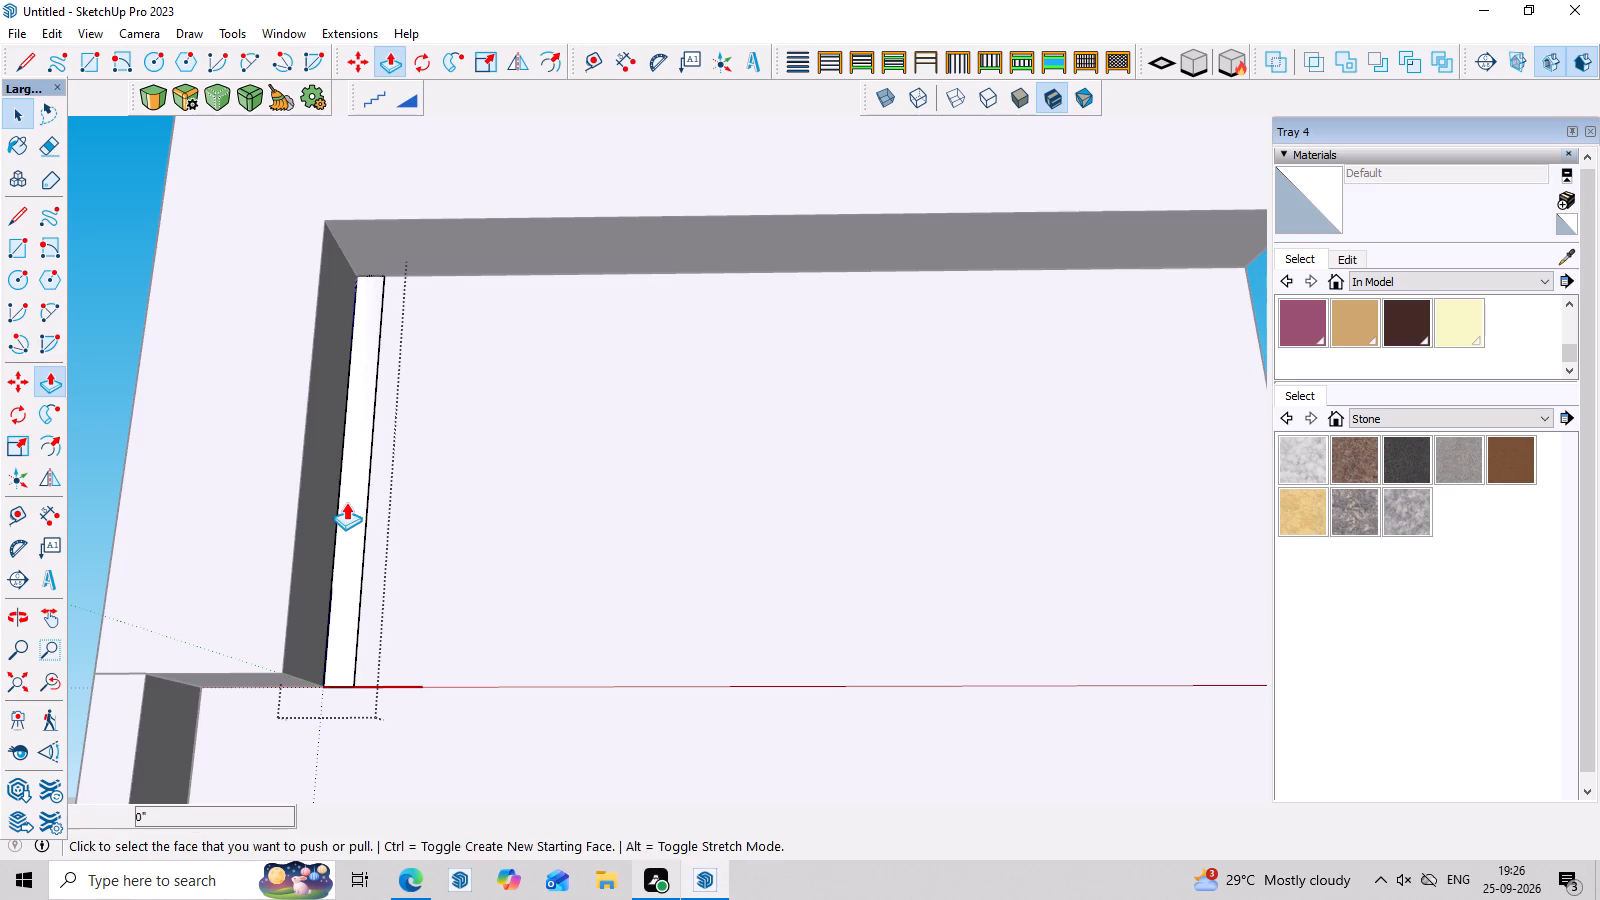
{"action": "left_click", "coordinate": [346, 502]}
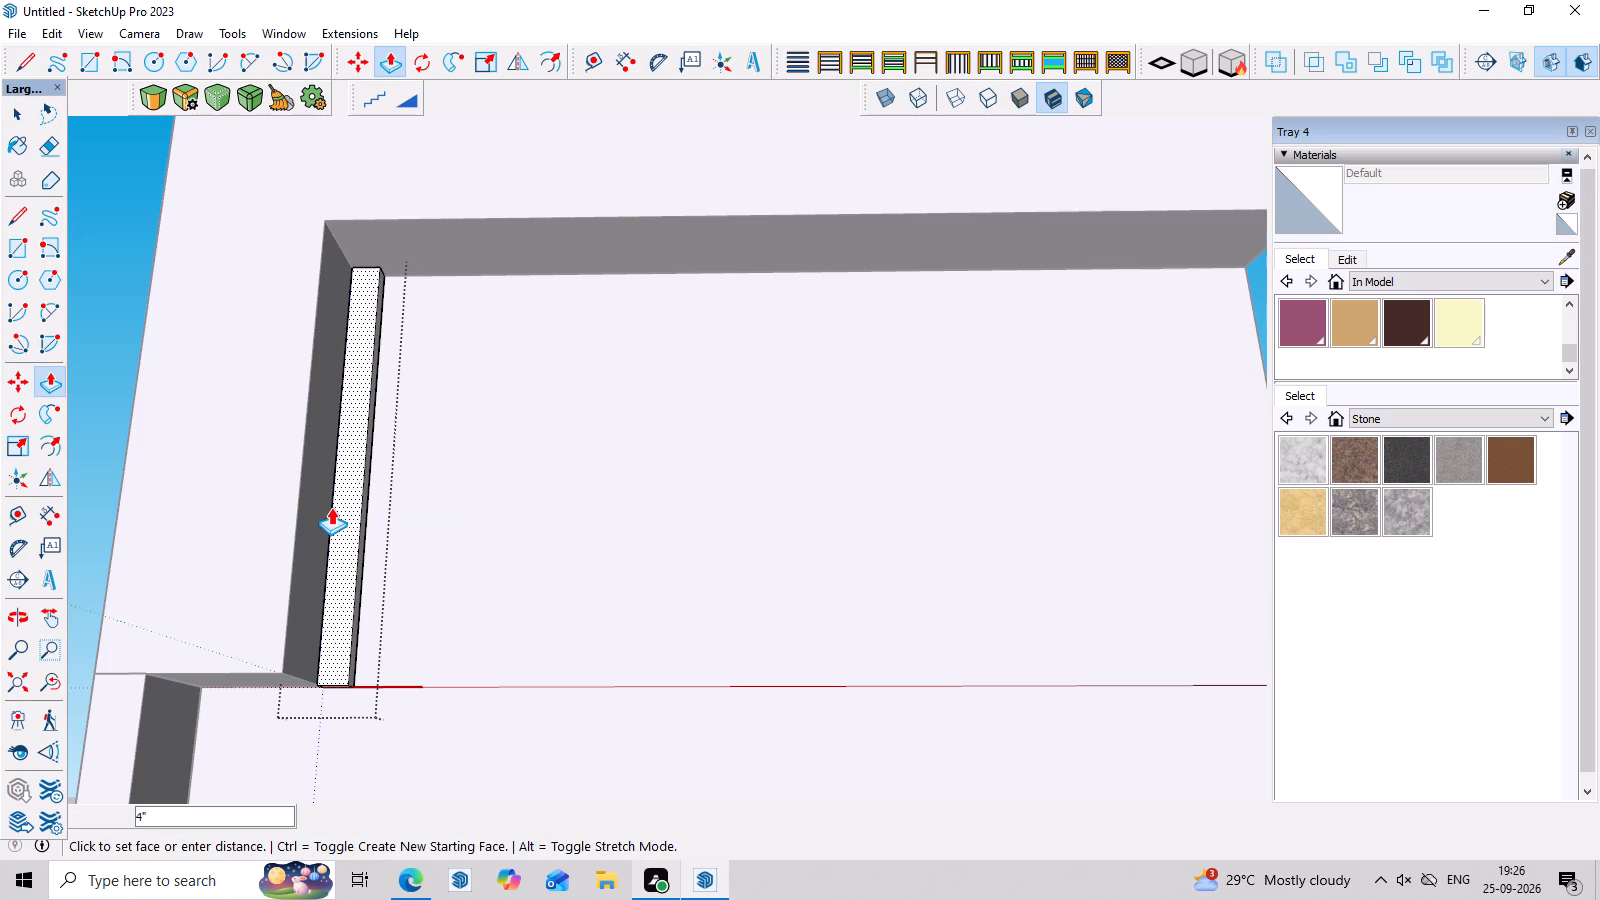
{"action": "key", "text": "2"}
{"action": "key", "text": "Return"}
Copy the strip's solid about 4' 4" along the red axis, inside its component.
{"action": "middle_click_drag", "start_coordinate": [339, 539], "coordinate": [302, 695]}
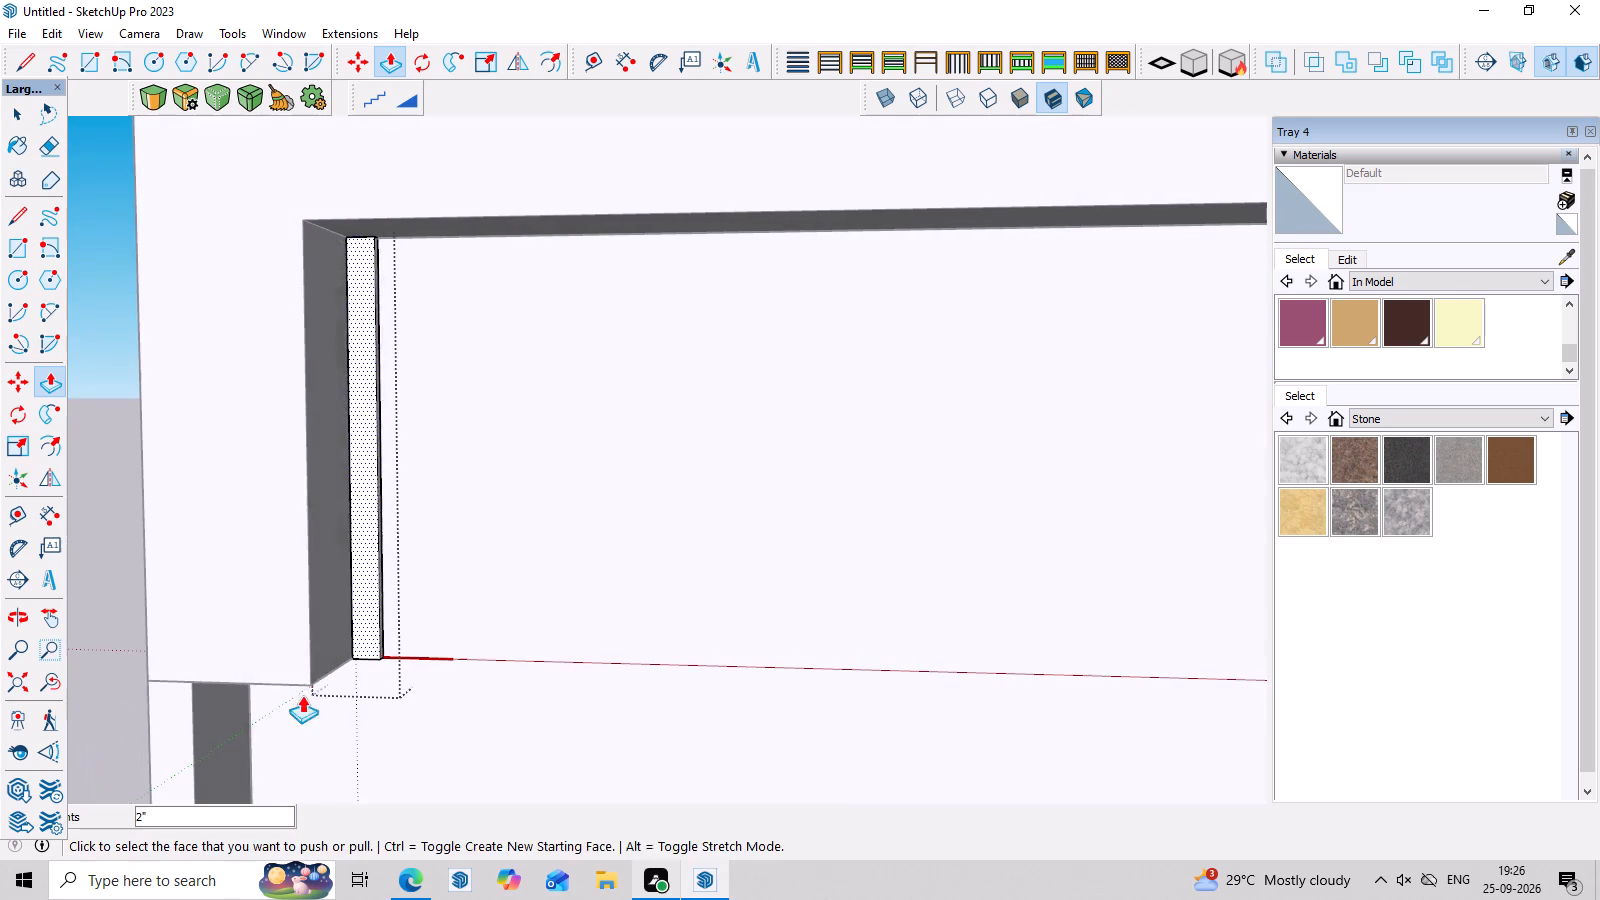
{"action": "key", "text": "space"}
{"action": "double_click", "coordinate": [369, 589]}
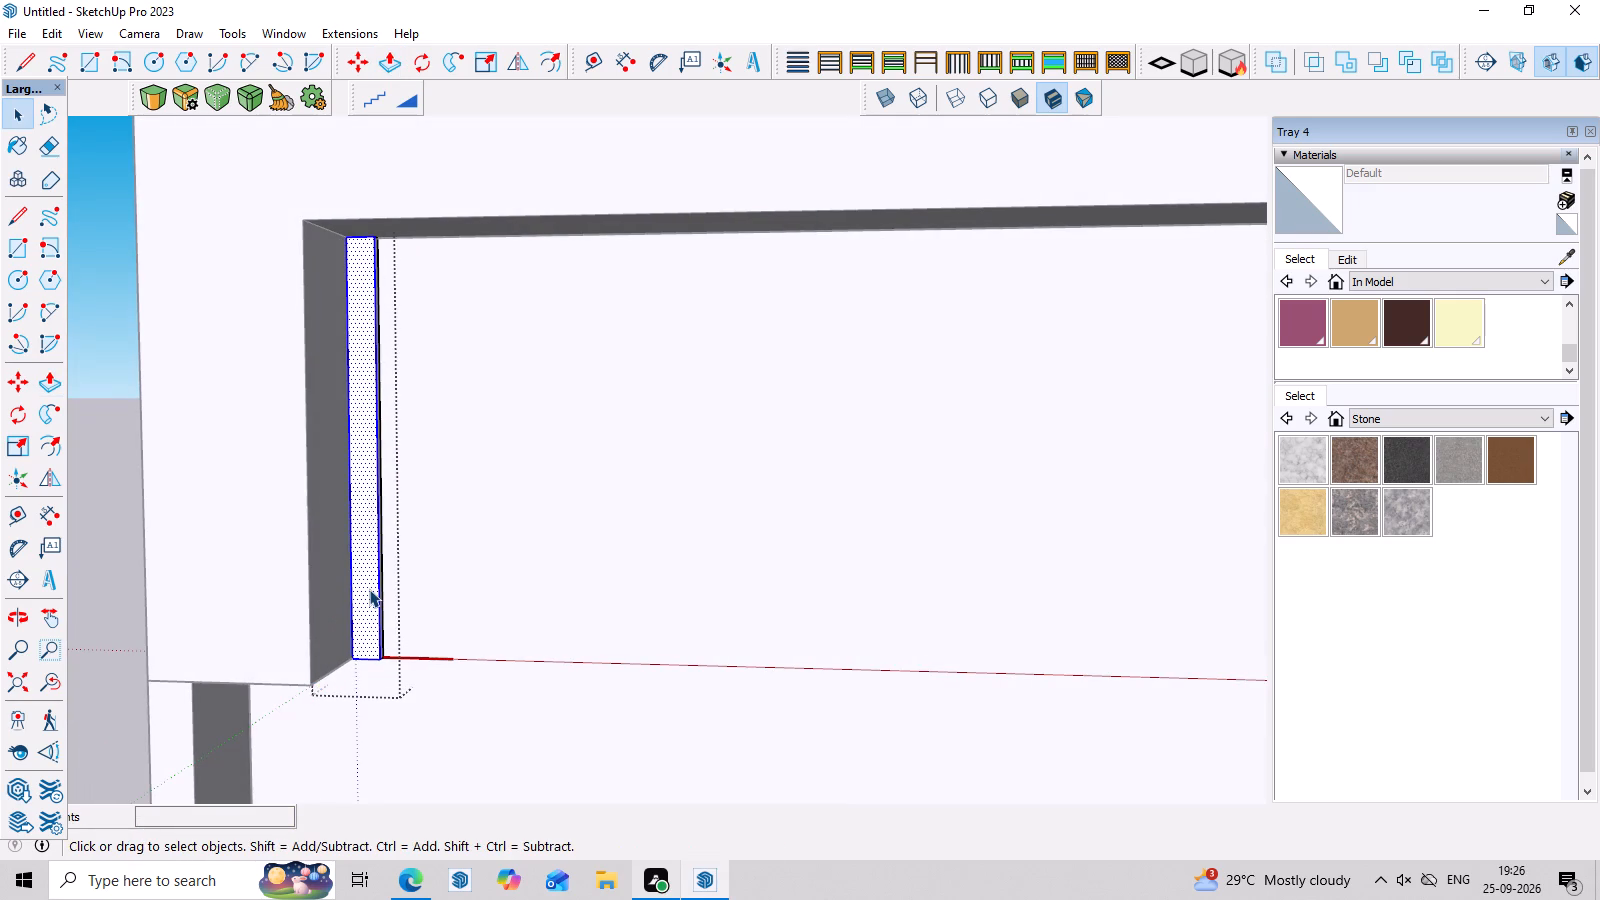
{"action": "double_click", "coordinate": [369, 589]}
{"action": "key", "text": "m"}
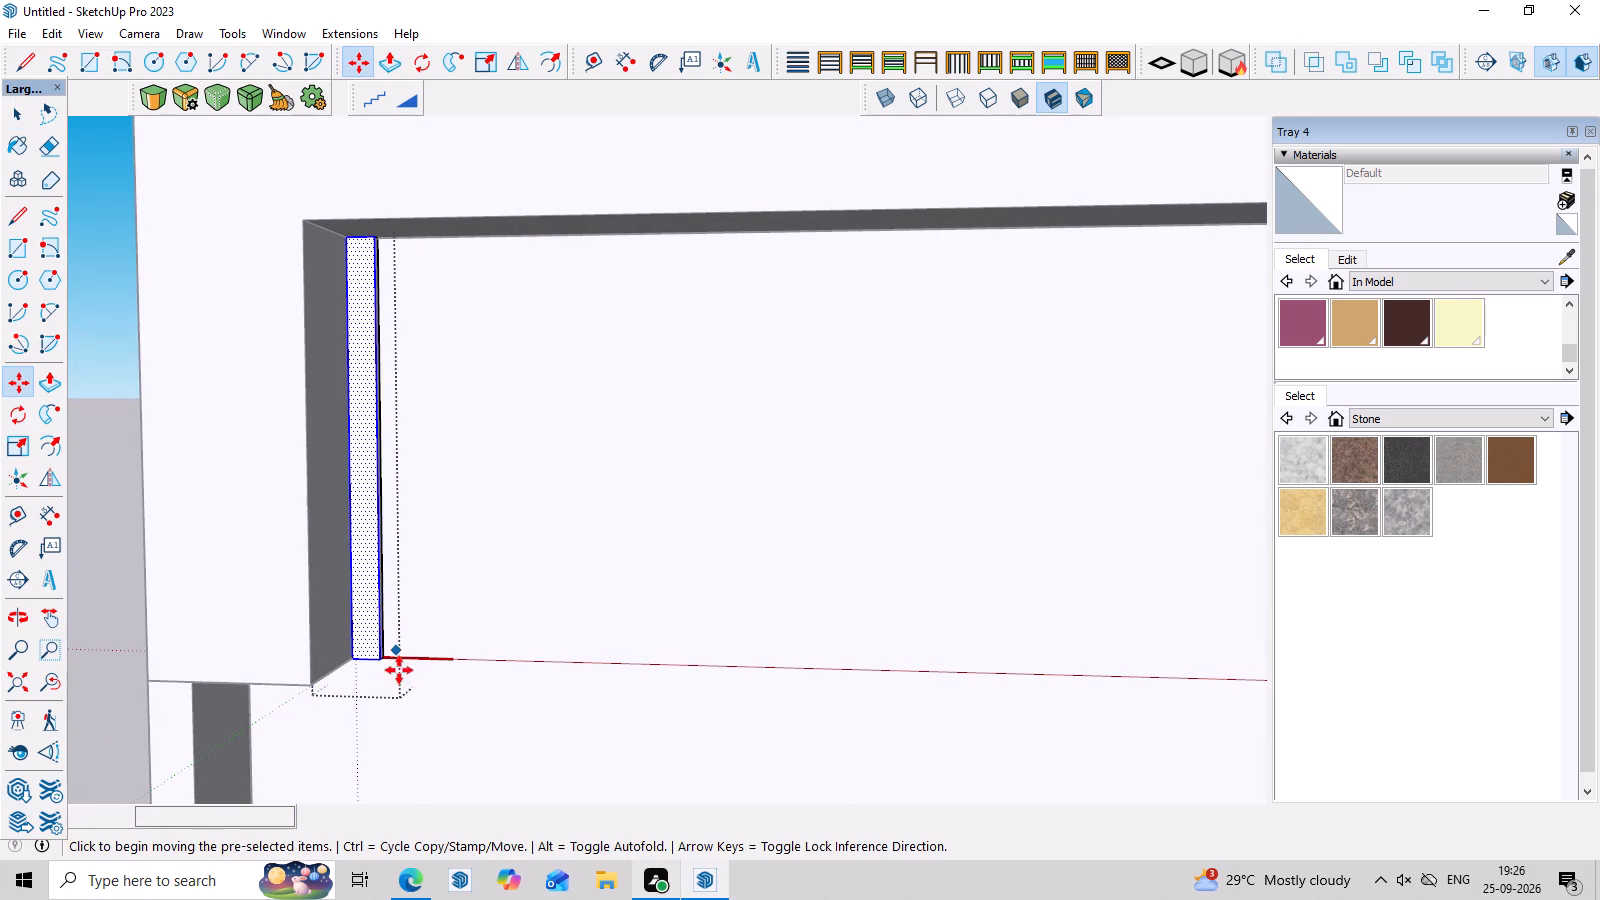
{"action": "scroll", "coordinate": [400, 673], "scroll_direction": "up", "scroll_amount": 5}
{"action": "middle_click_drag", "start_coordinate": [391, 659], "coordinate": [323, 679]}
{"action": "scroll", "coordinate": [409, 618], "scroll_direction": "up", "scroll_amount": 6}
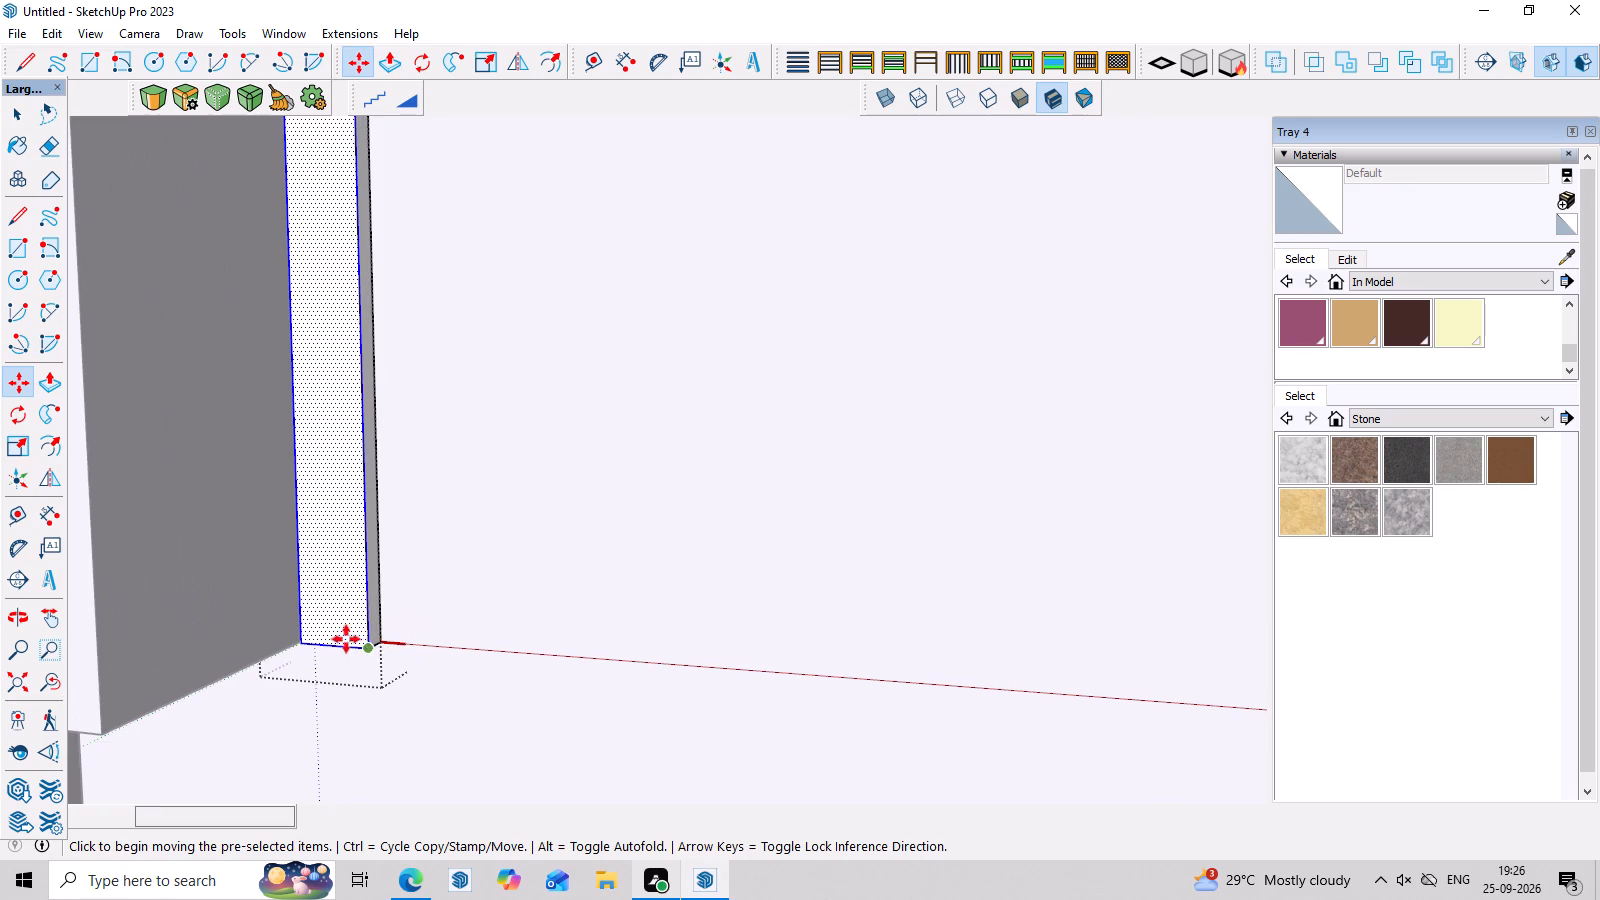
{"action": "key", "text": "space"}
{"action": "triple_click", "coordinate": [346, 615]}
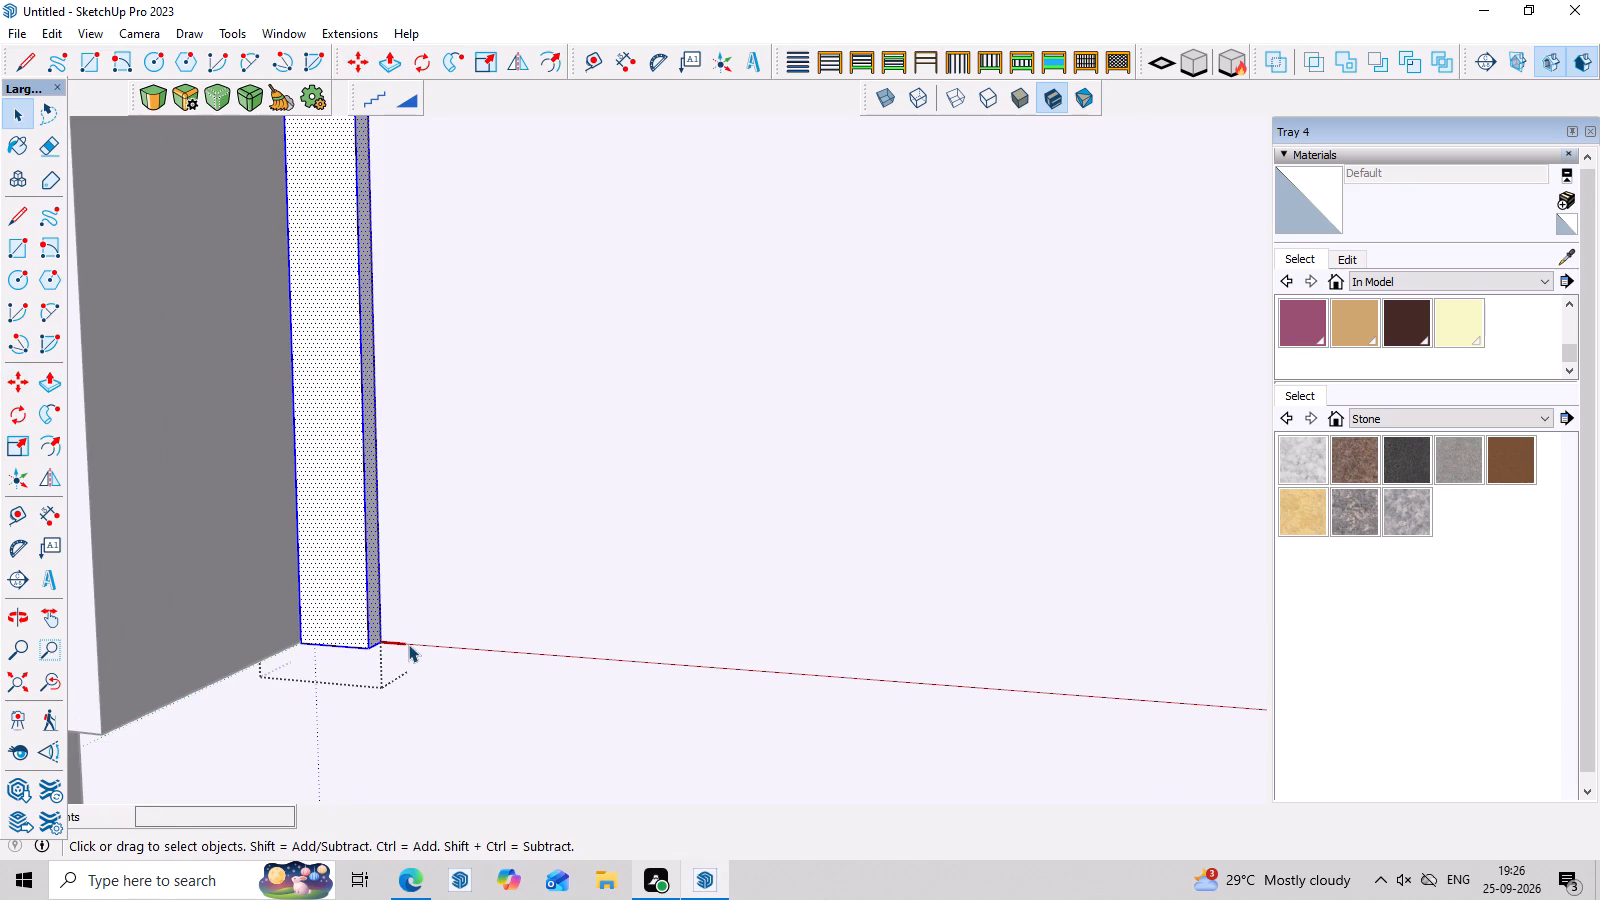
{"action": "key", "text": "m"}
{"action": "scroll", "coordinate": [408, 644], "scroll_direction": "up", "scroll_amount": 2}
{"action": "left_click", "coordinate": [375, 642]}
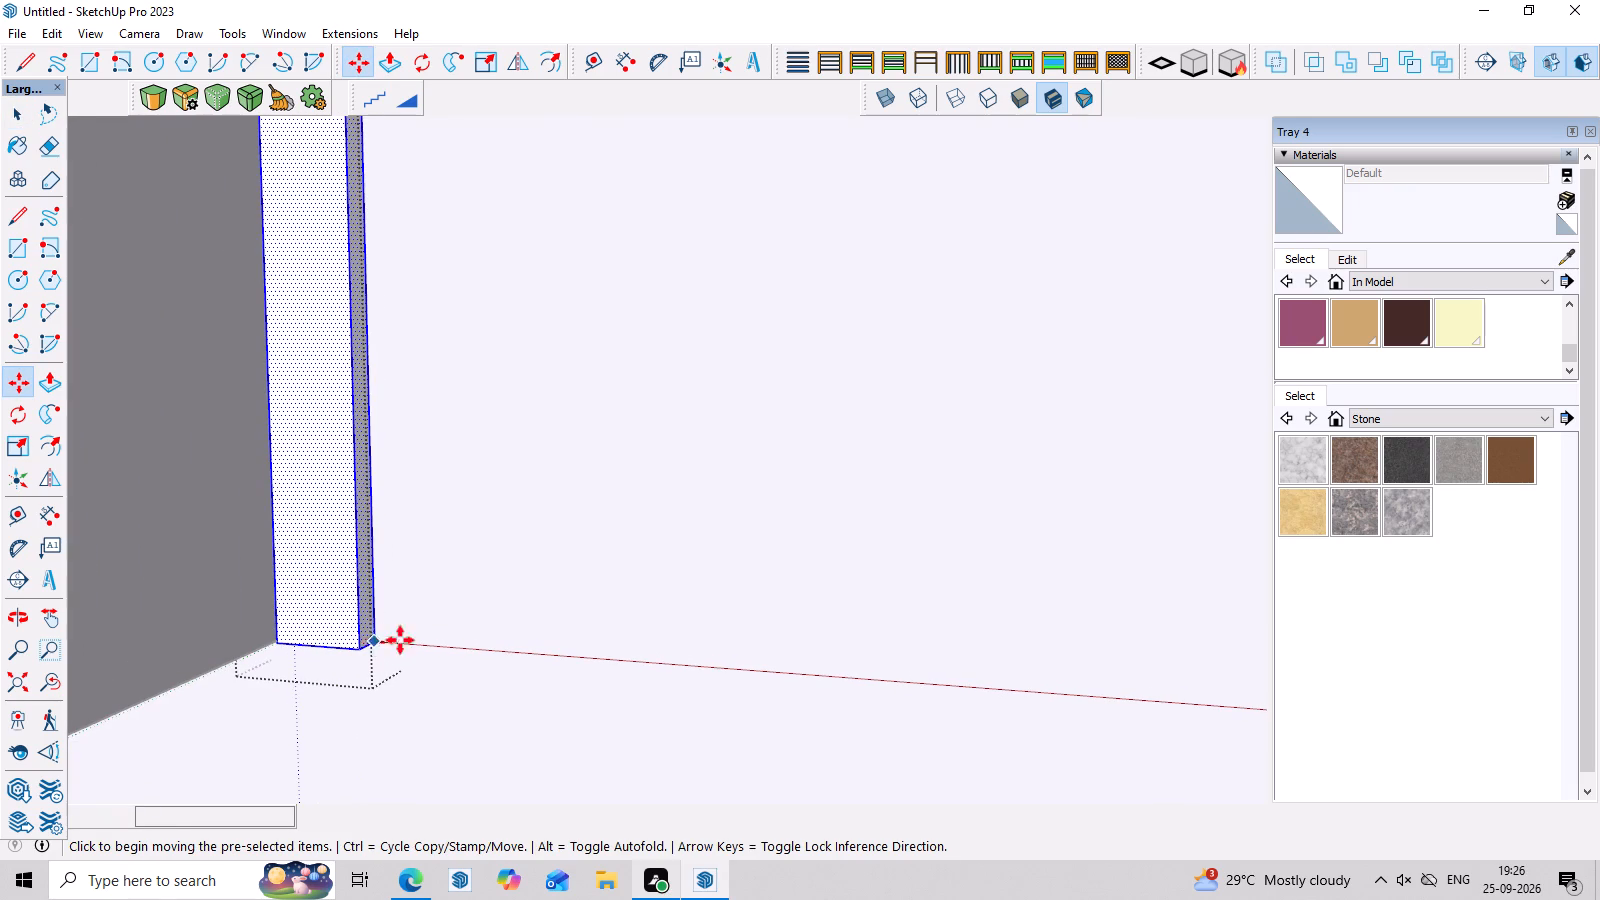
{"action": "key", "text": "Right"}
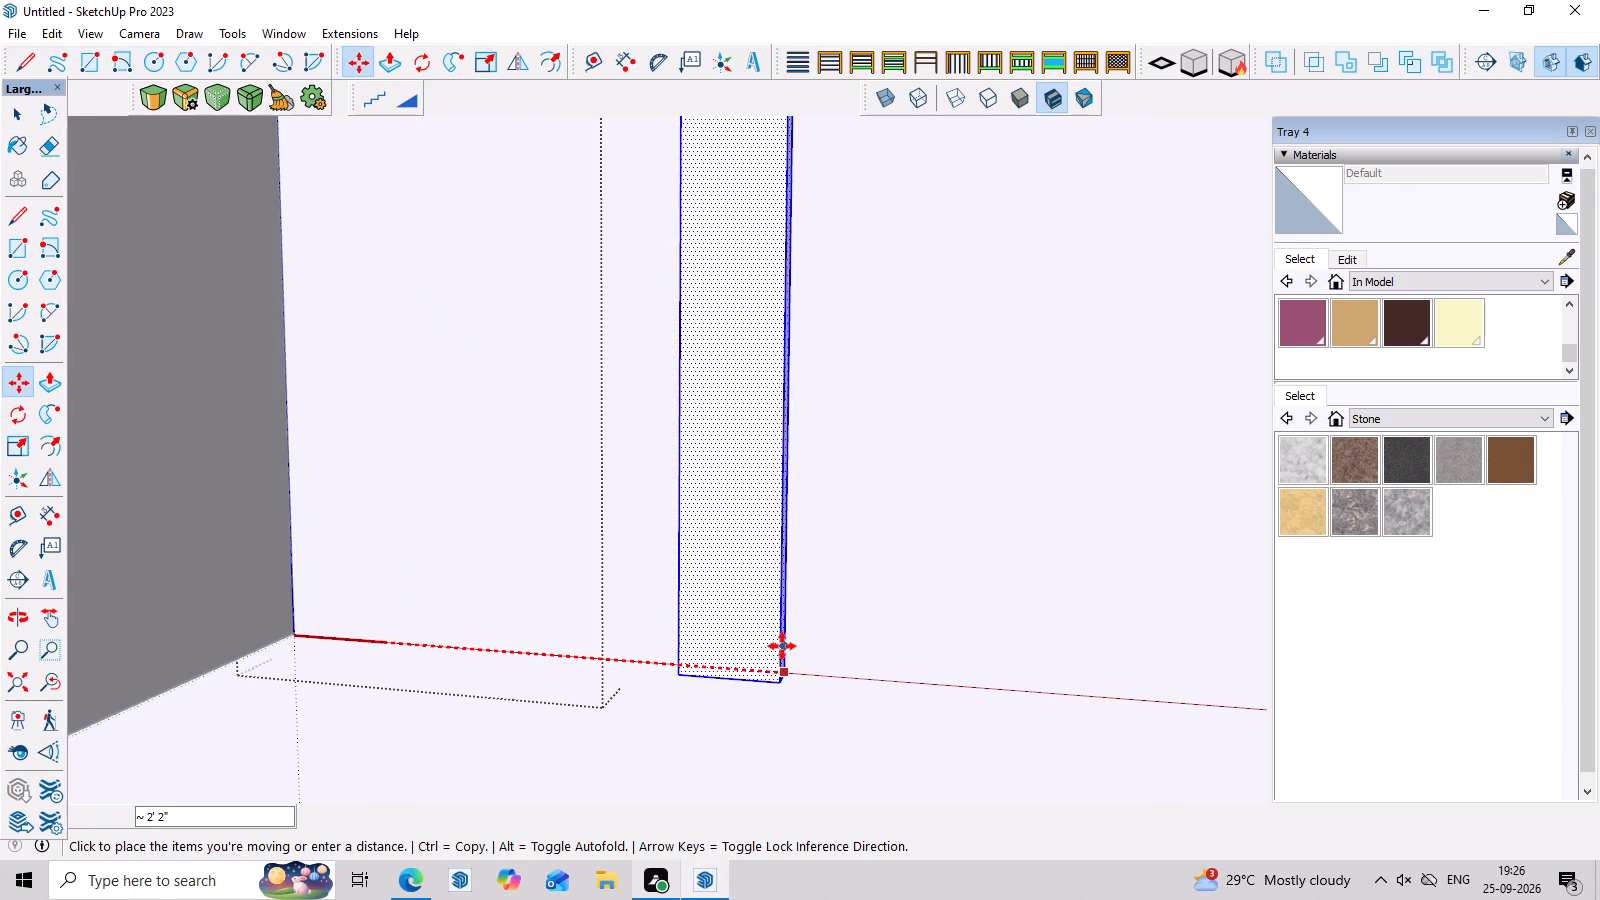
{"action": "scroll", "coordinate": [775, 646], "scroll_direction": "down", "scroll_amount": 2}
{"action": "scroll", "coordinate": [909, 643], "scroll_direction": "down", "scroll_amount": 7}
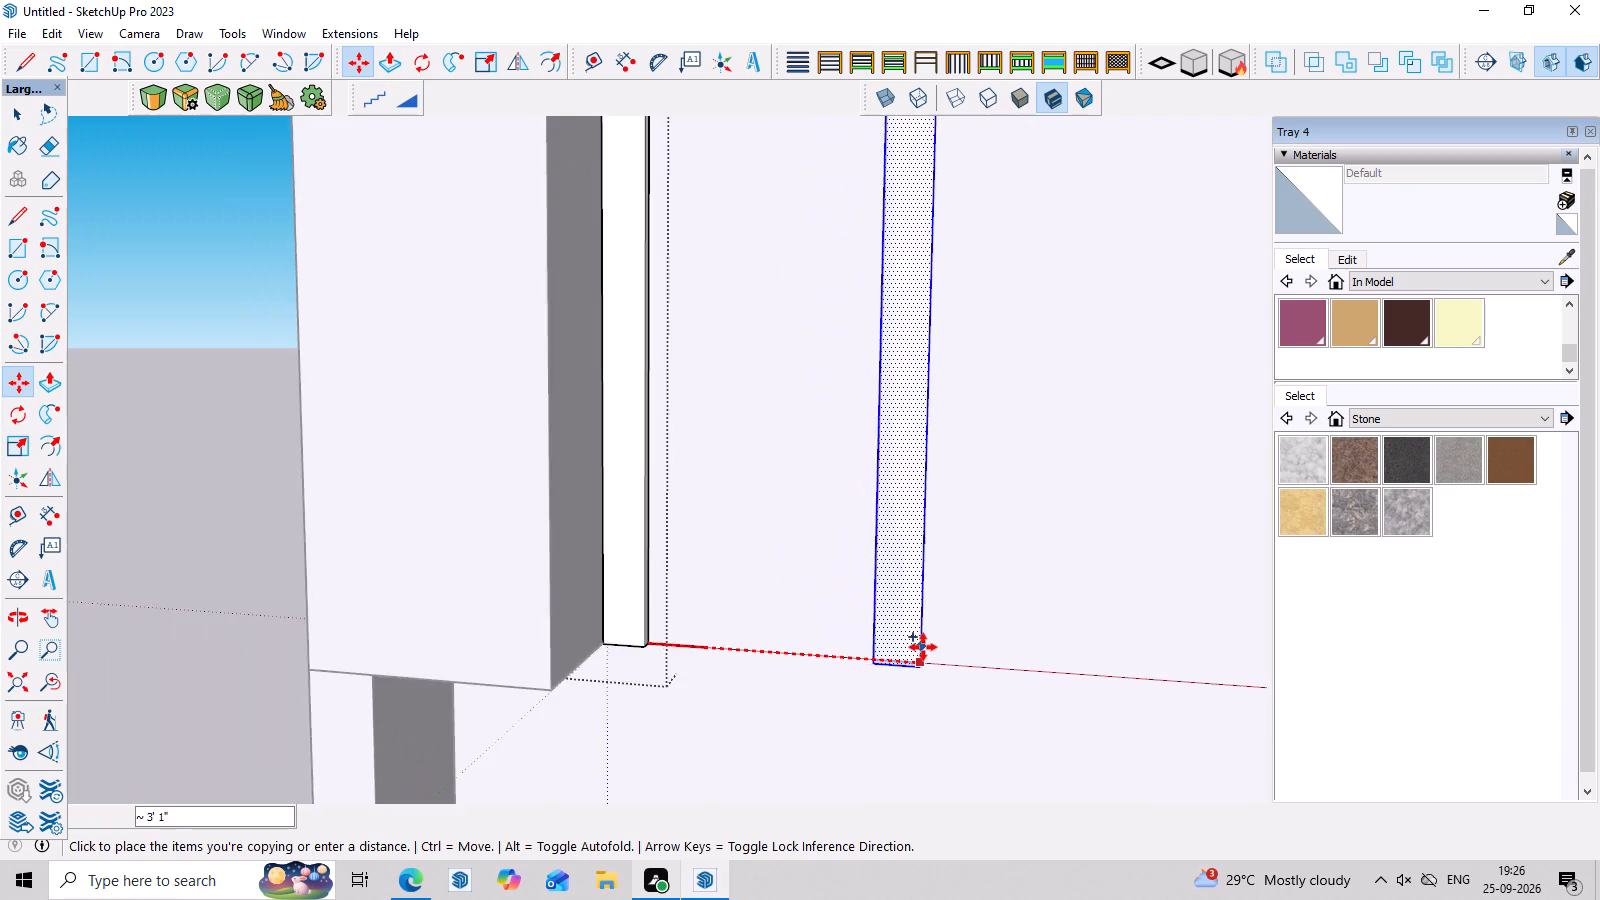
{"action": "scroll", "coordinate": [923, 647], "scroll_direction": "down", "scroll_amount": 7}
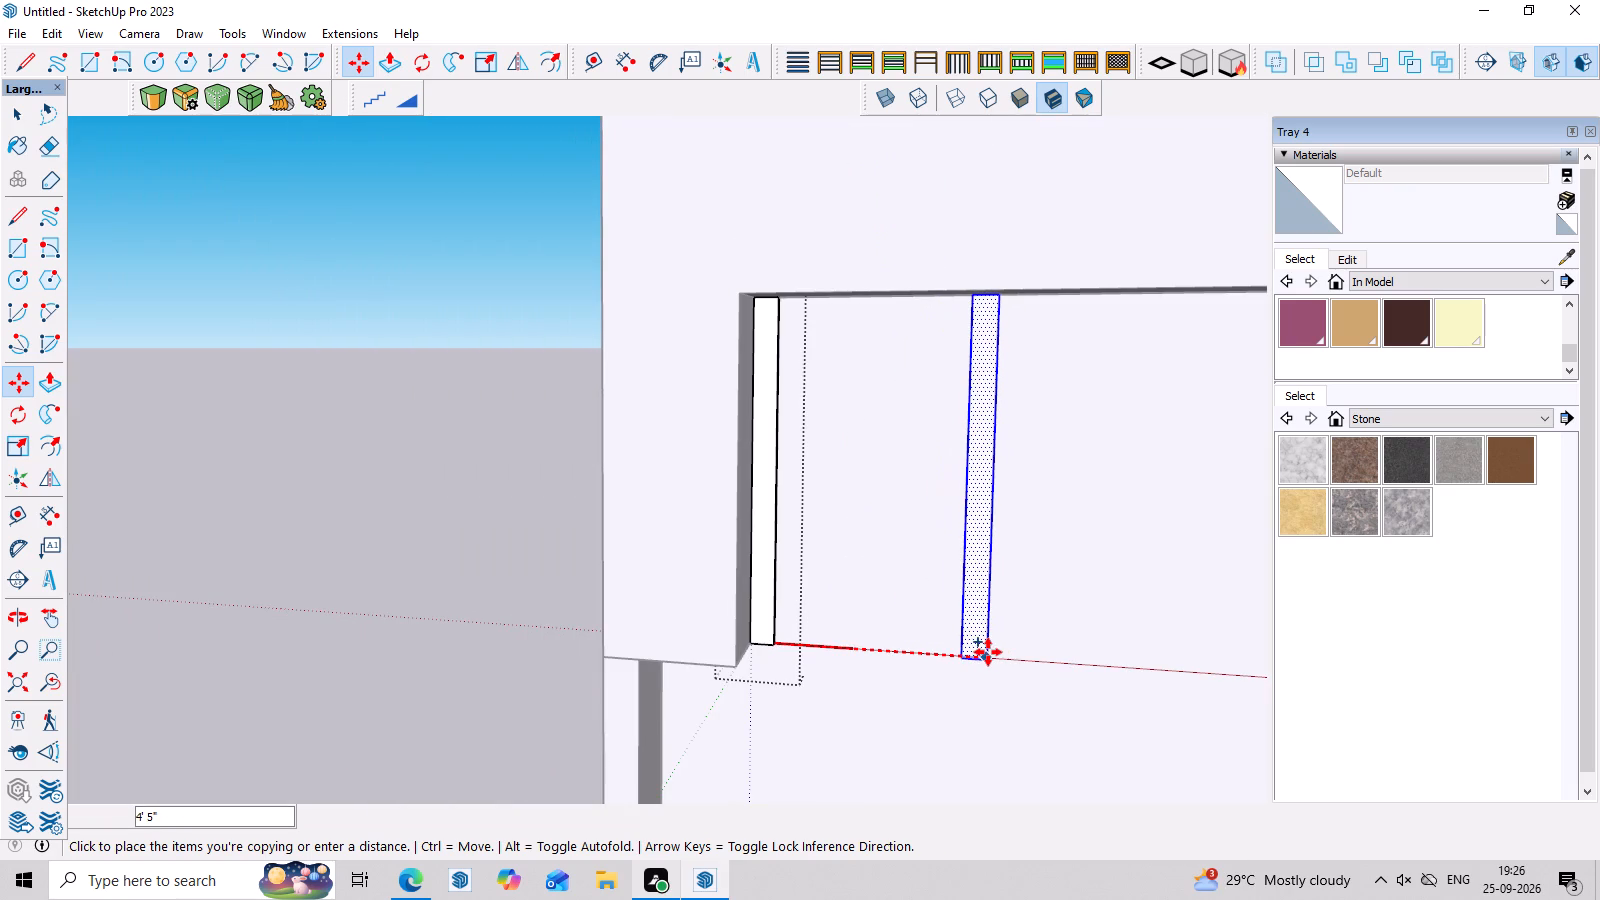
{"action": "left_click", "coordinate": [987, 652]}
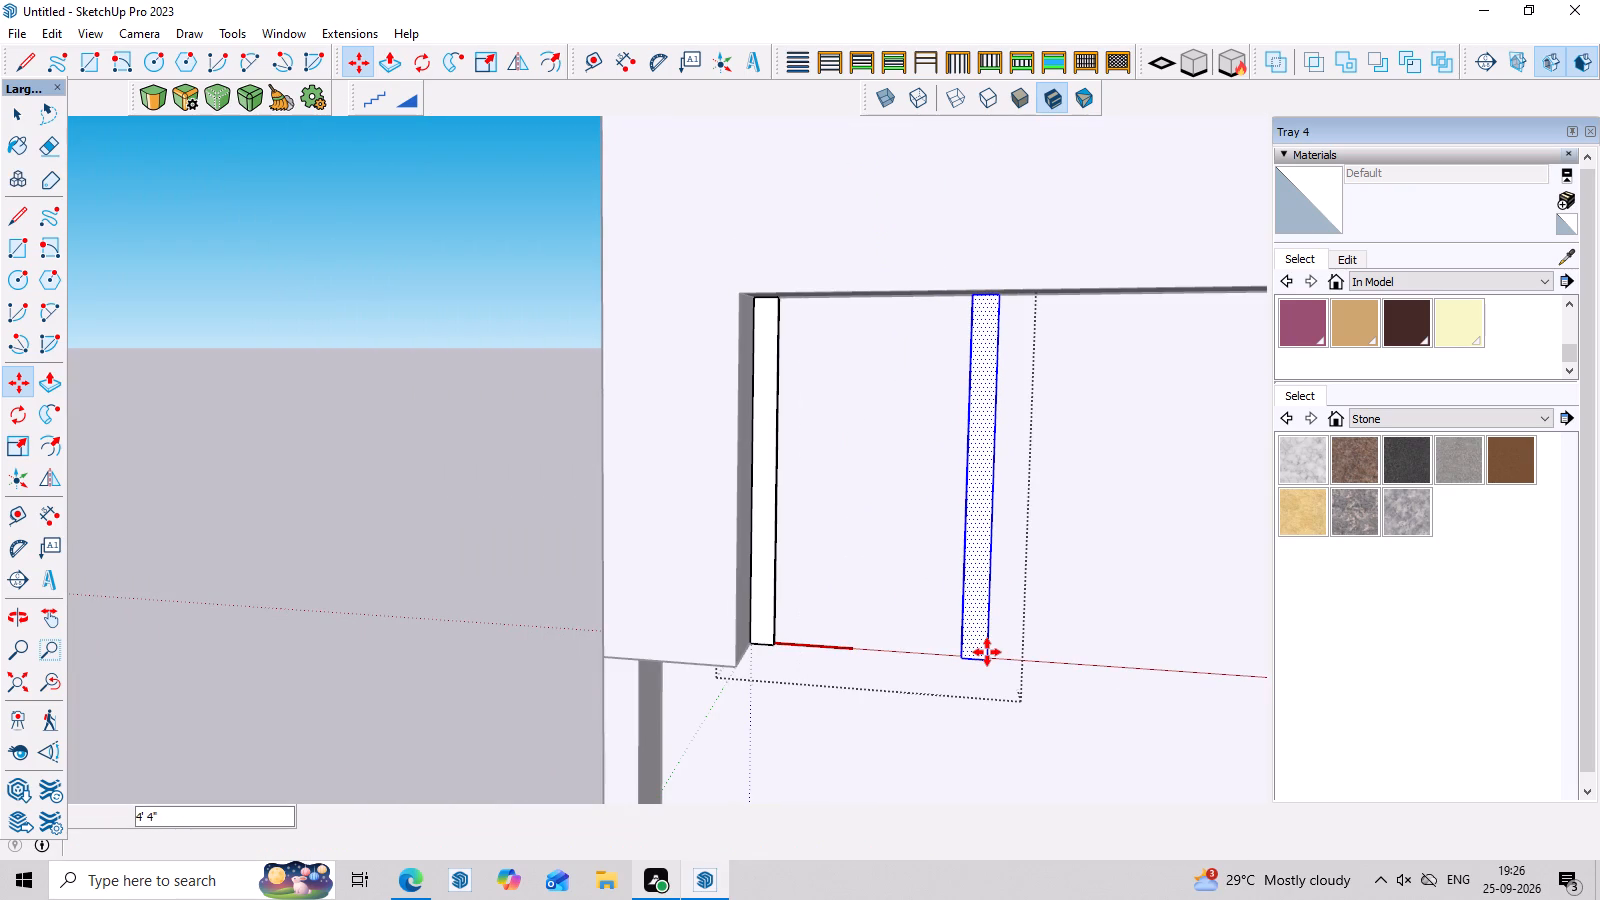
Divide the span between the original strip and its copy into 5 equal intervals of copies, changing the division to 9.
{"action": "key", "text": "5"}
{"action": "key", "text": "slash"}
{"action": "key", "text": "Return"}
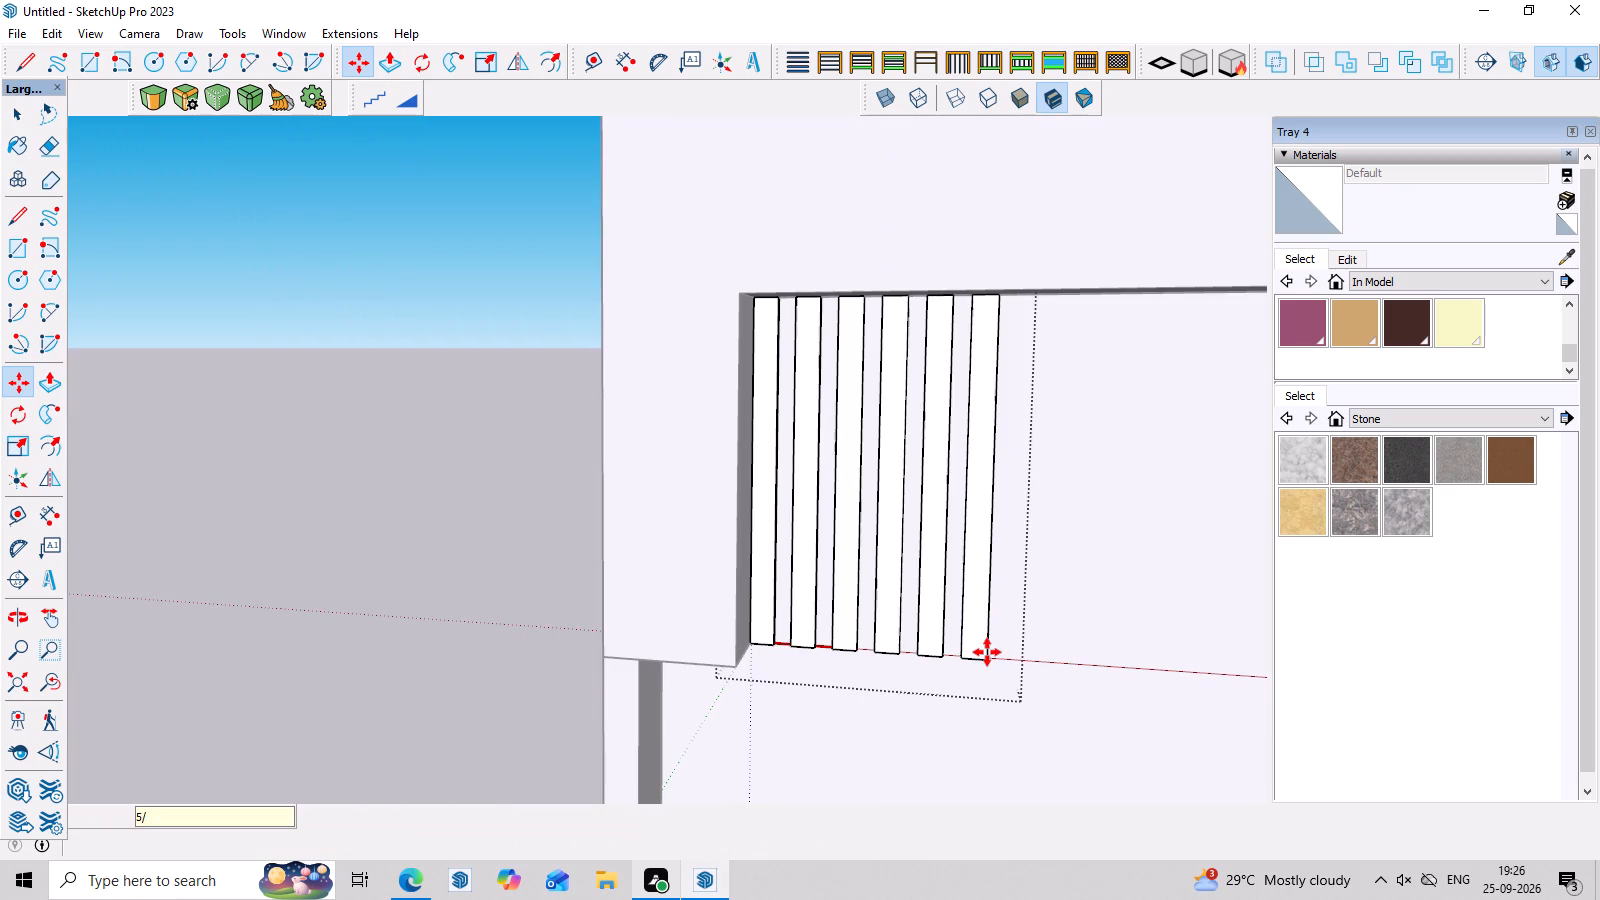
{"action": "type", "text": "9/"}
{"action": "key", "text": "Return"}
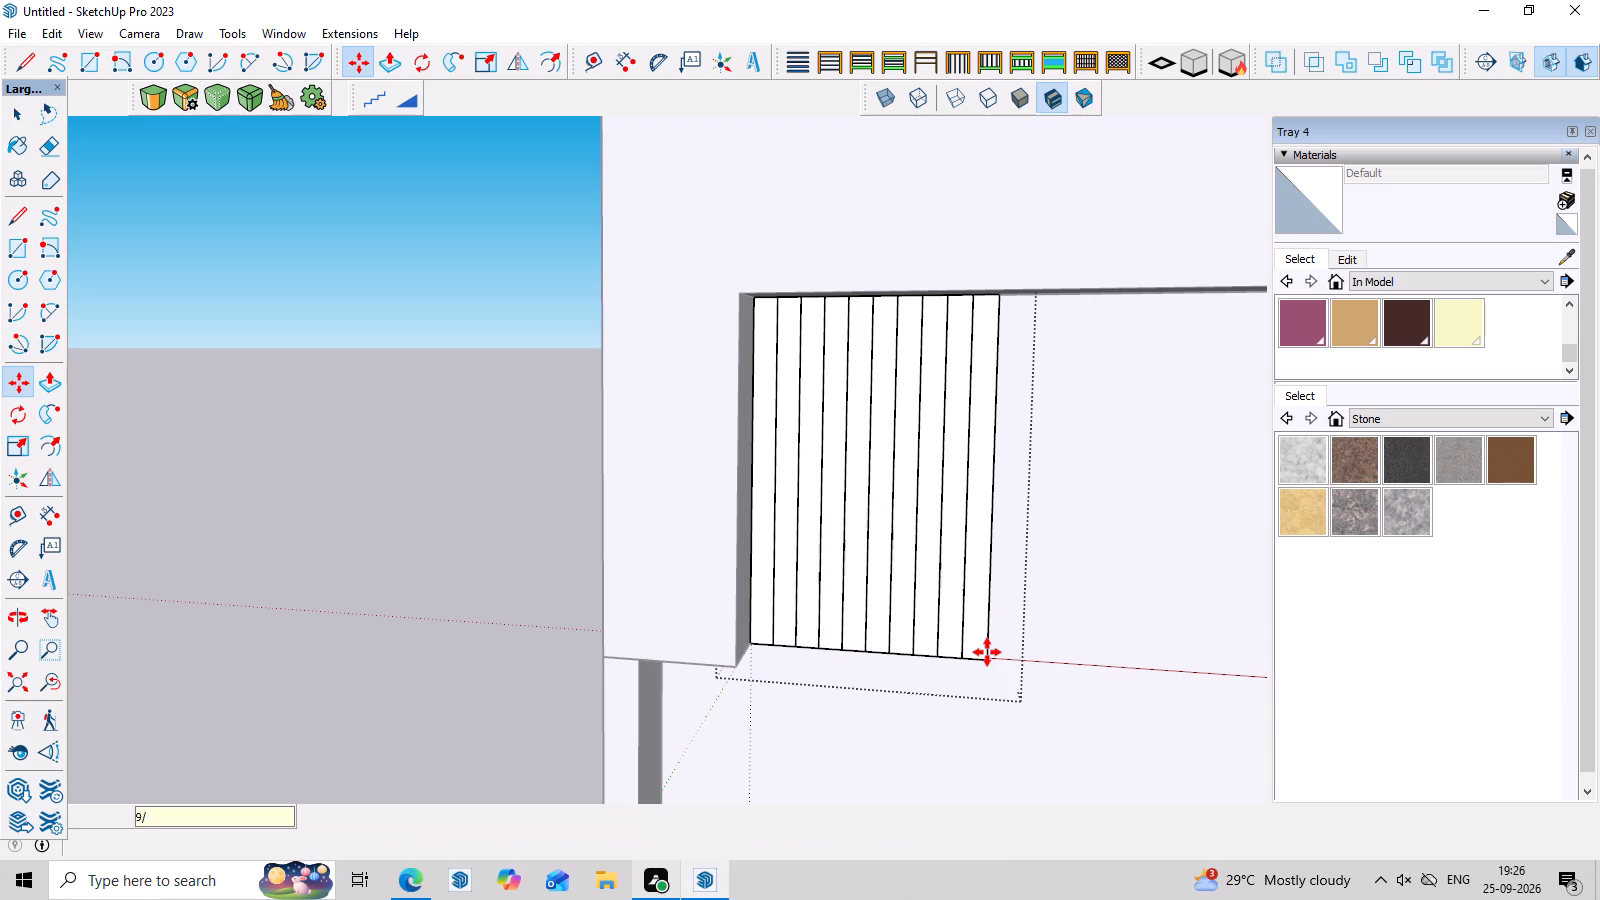
Undo the strip copies, the strip's 2" push/pull, its component and the narrow rectangle on the recessed wall.
{"action": "scroll", "coordinate": [501, 726], "scroll_direction": "down", "scroll_amount": 4}
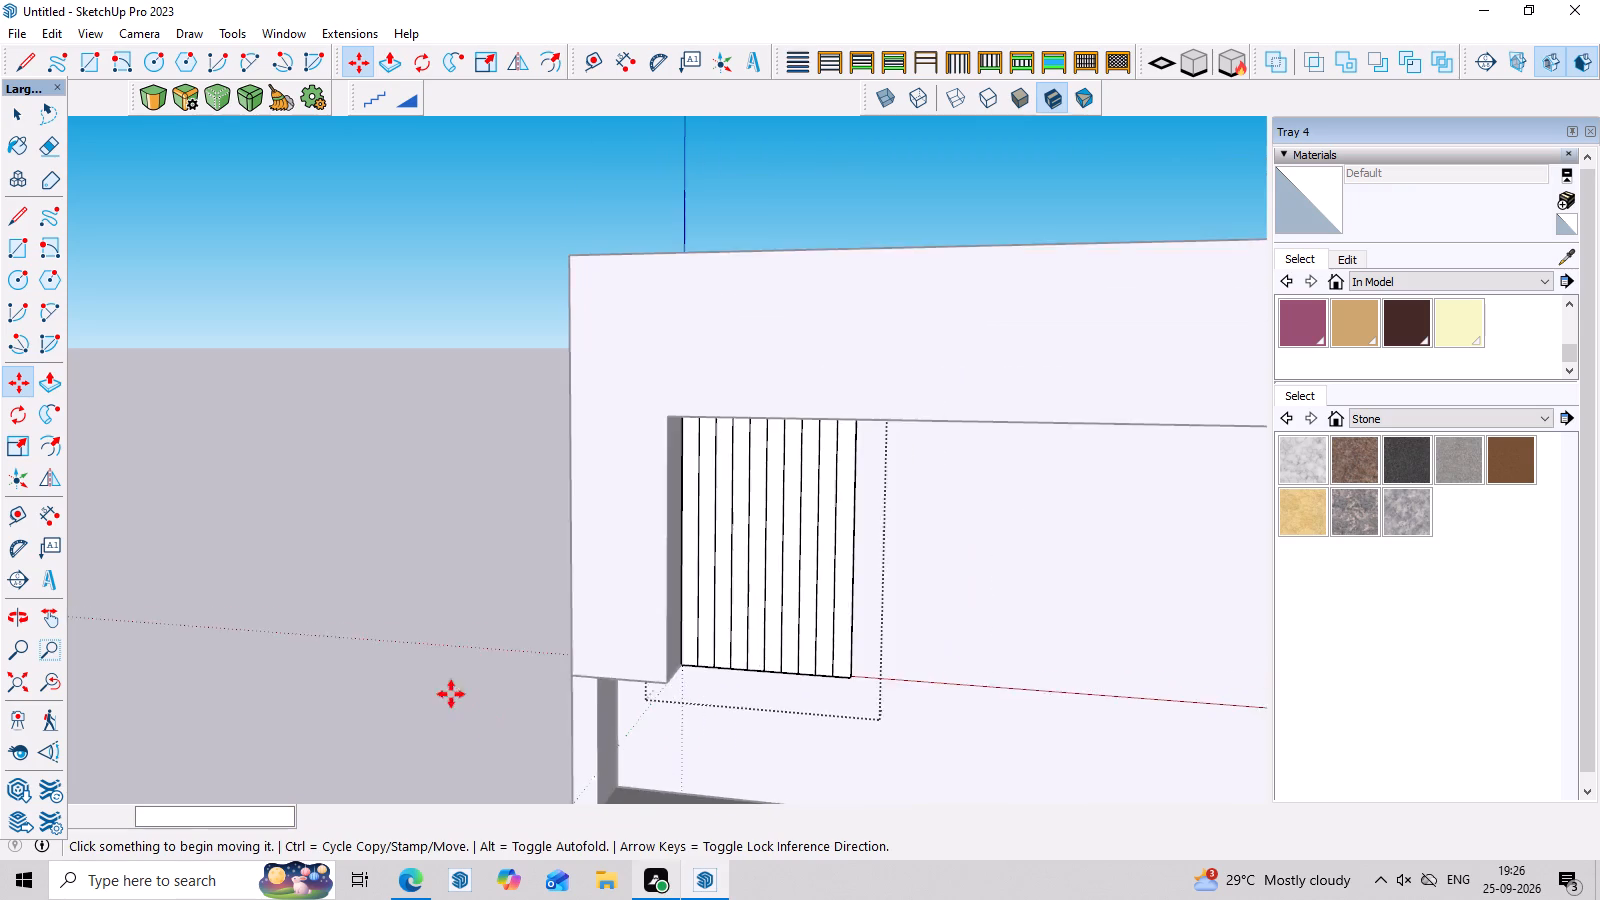
{"action": "scroll", "coordinate": [451, 694], "scroll_direction": "down", "scroll_amount": 5}
{"action": "middle_click_drag", "start_coordinate": [553, 650], "coordinate": [639, 445]}
{"action": "scroll", "coordinate": [774, 514], "scroll_direction": "up", "scroll_amount": 3}
{"action": "middle_click_drag", "start_coordinate": [1047, 604], "coordinate": [1126, 811]}
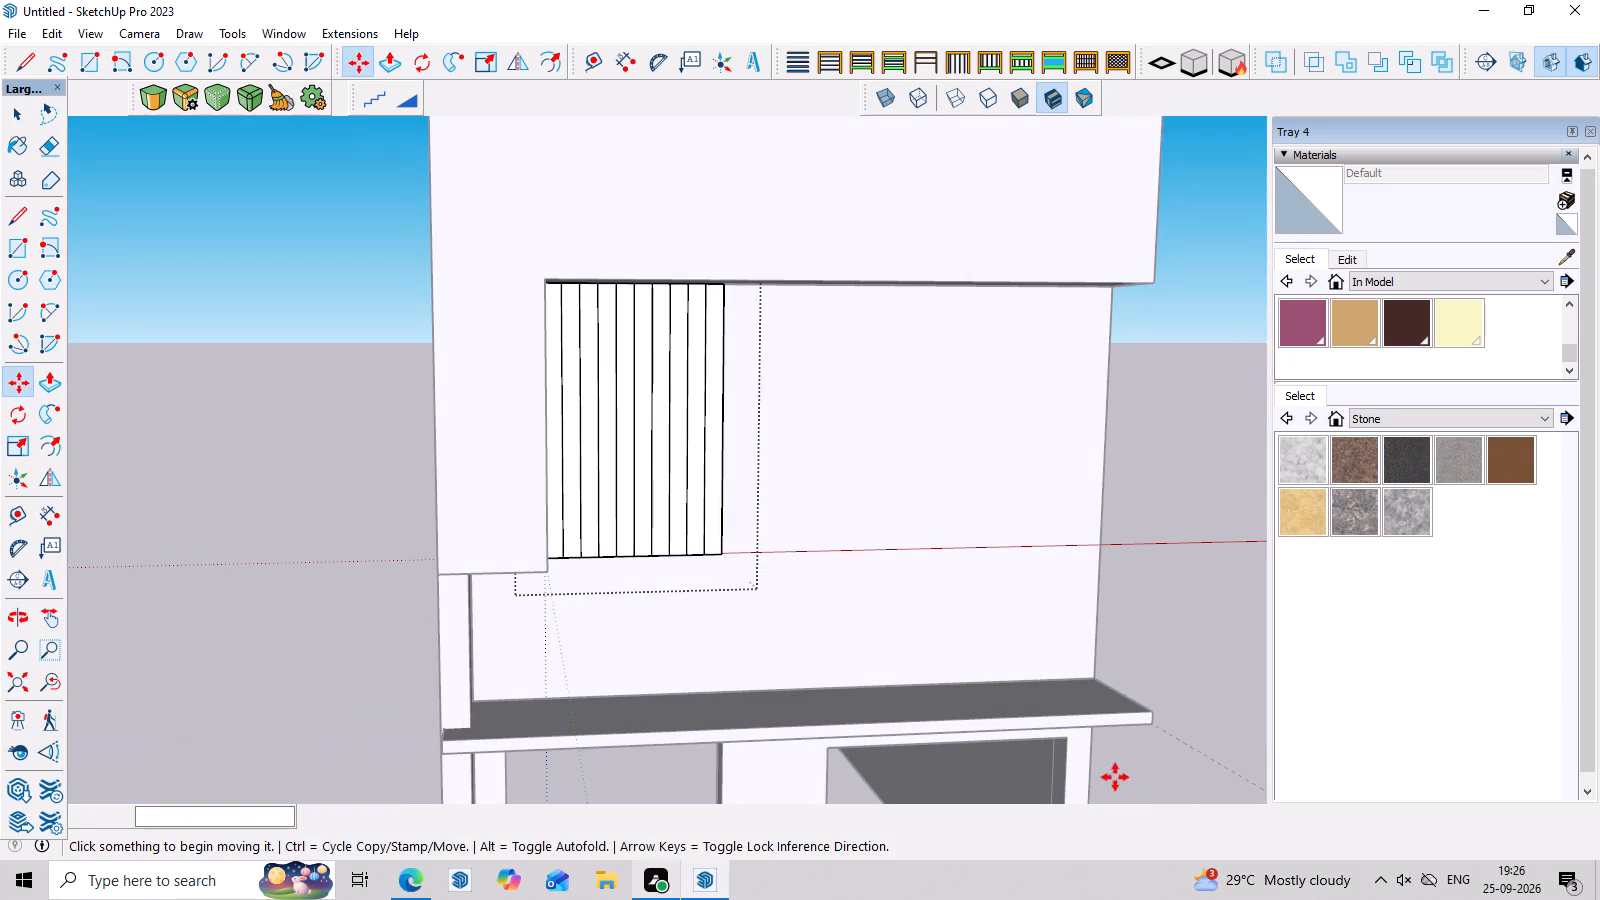
{"action": "key", "text": "ctrl+z"}
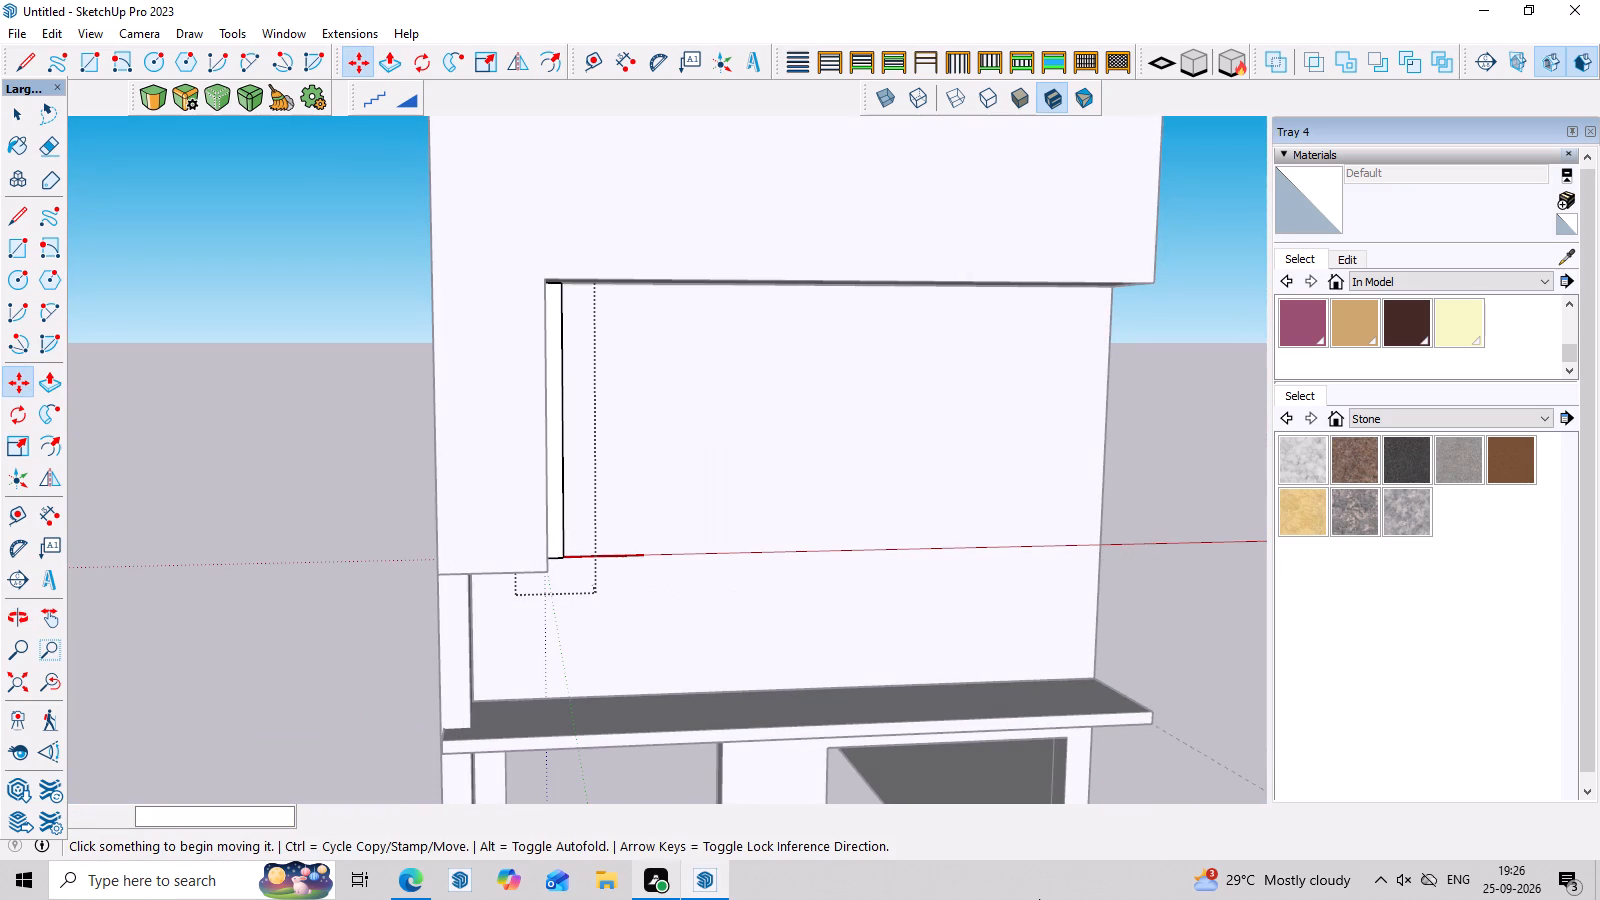
{"action": "key", "text": "ctrl+z"}
{"action": "key", "text": "ctrl+z"}
{"action": "key", "text": "ctrl+z"}
{"action": "middle_click_drag", "start_coordinate": [1008, 898], "coordinate": [966, 872]}
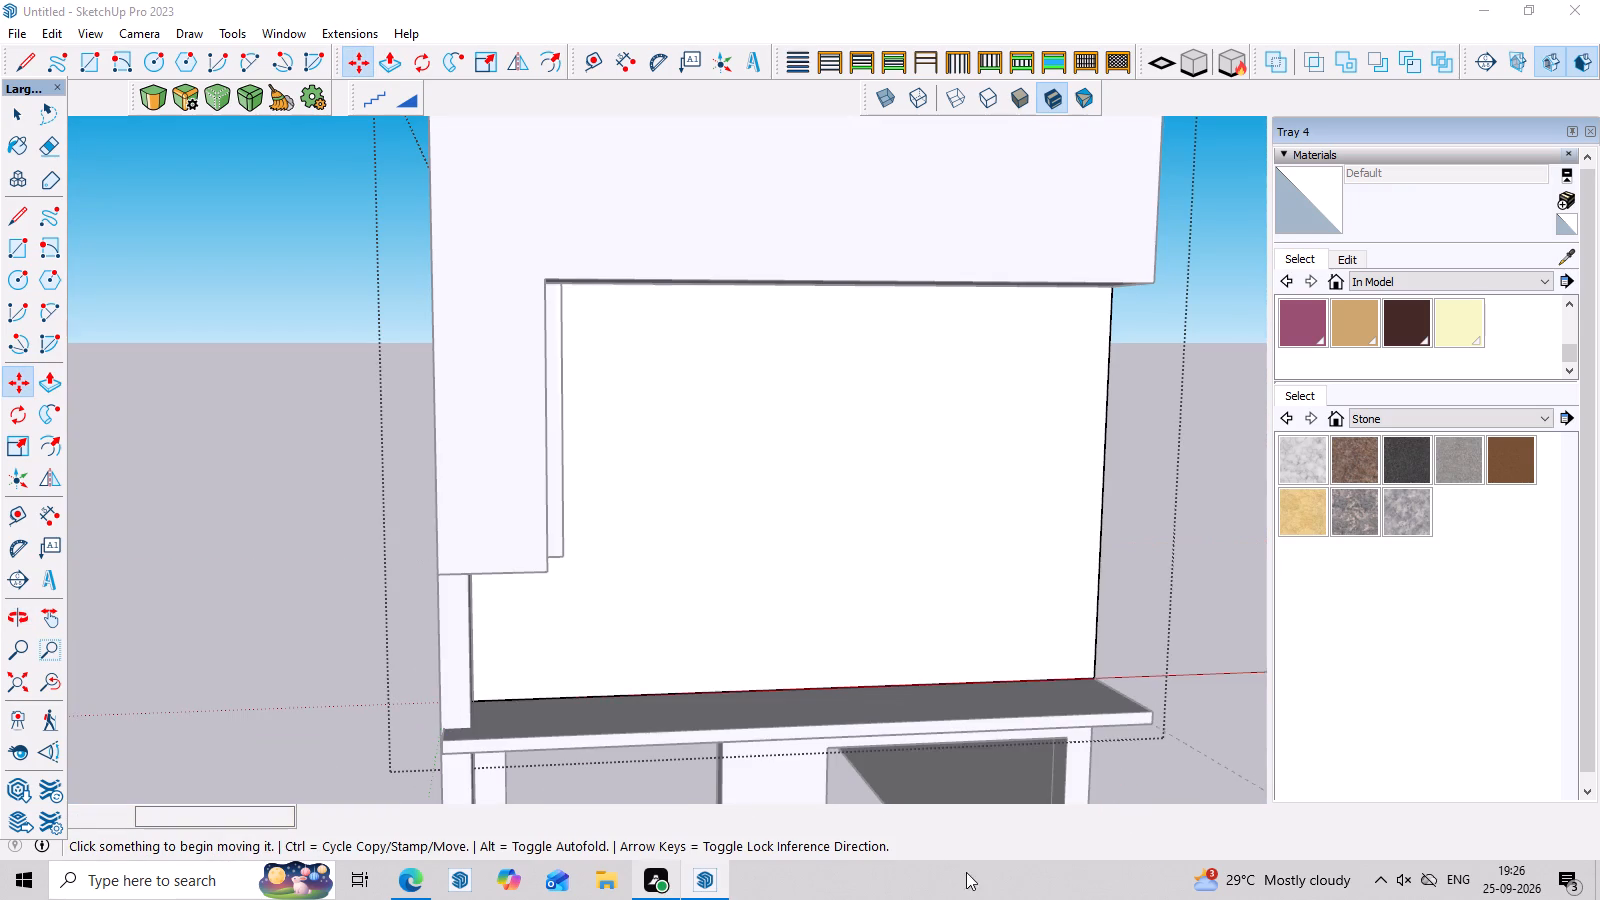
{"action": "middle_click_drag", "start_coordinate": [966, 872], "coordinate": [724, 807]}
{"action": "key", "text": "space"}
{"action": "key", "text": "ctrl+z"}
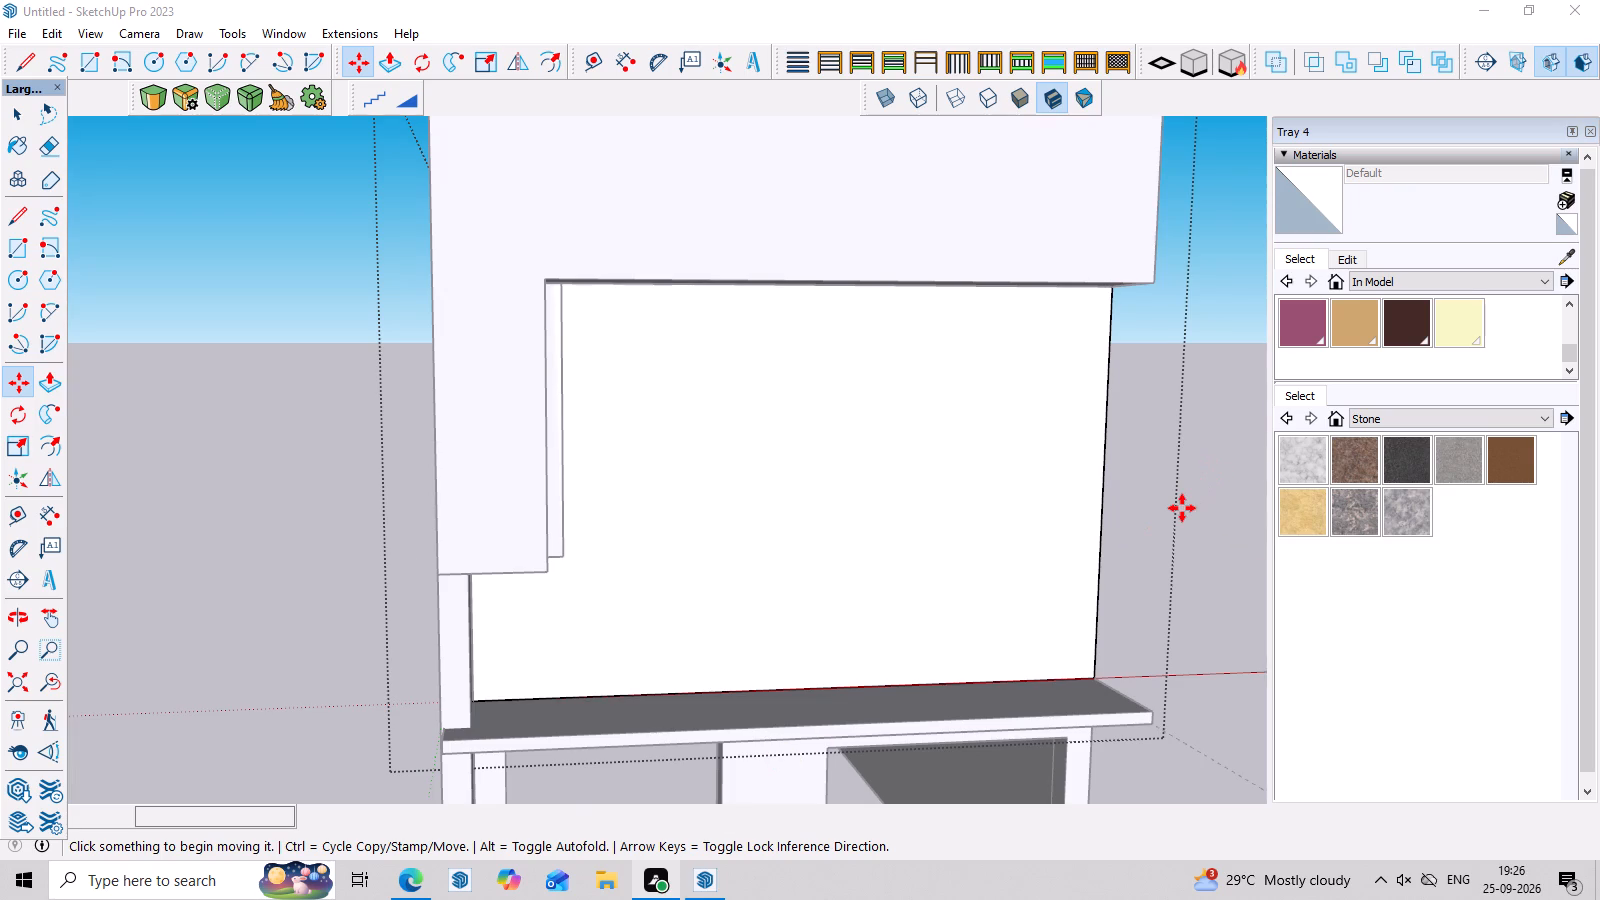
{"action": "key", "text": "ctrl+z"}
{"action": "key", "text": "space"}
{"action": "left_click", "coordinate": [1182, 508]}
{"action": "key", "text": "space"}
{"action": "left_click", "coordinate": [1211, 507]}
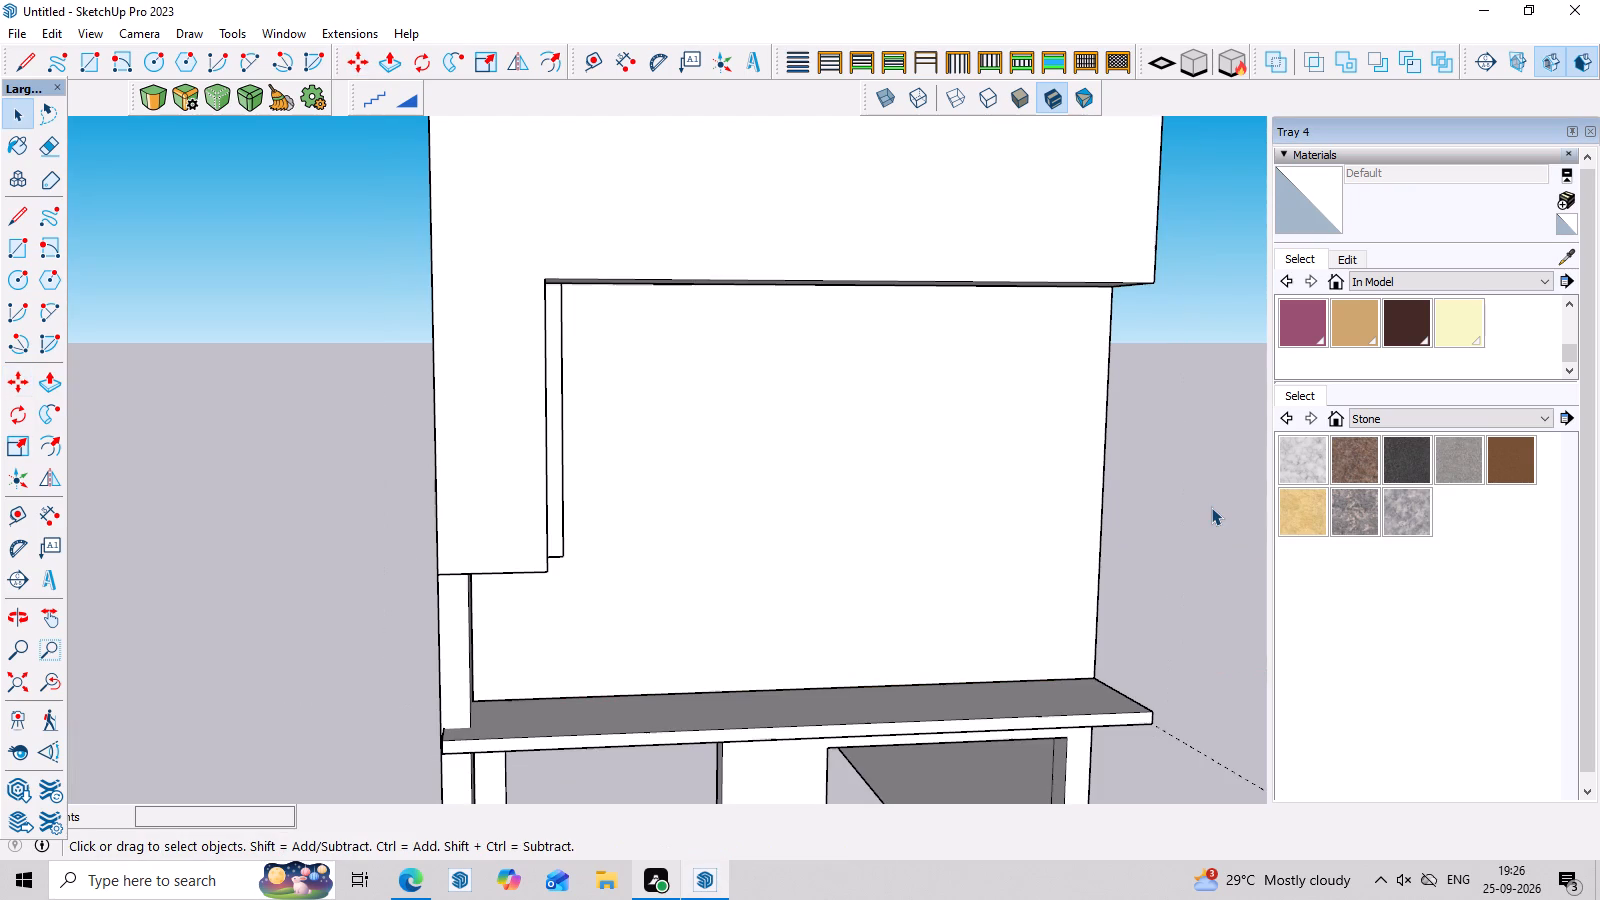
{"action": "key", "text": "ctrl+z"}
{"action": "key", "text": "ctrl+z"}
{"action": "key", "text": "ctrl+z"}
{"action": "key", "text": "ctrl+z"}
{"action": "key", "text": "ctrl+z"}
Draw a very narrow vertical rectangle about 7' 4" high on the recessed wall, from the frame's inner corner down its inner edge.
{"action": "middle_click_drag", "start_coordinate": [1047, 509], "coordinate": [856, 363]}
{"action": "scroll", "coordinate": [683, 367], "scroll_direction": "up", "scroll_amount": 6}
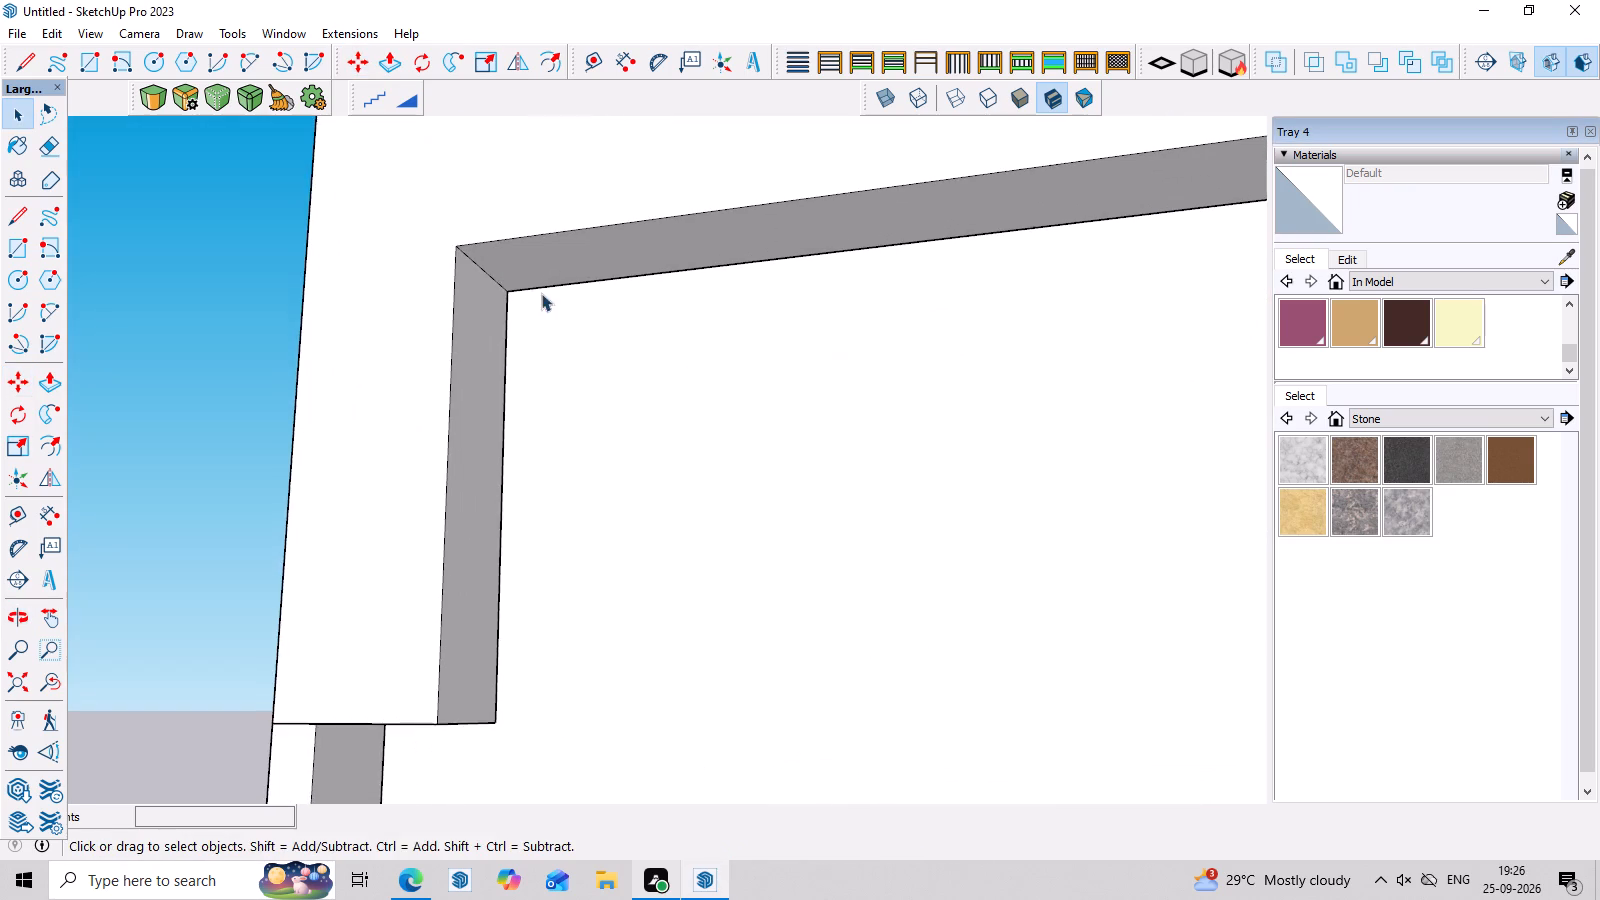
{"action": "middle_click_drag", "start_coordinate": [583, 333], "coordinate": [617, 361]}
{"action": "scroll", "coordinate": [574, 361], "scroll_direction": "down", "scroll_amount": 3}
{"action": "key", "text": "r"}
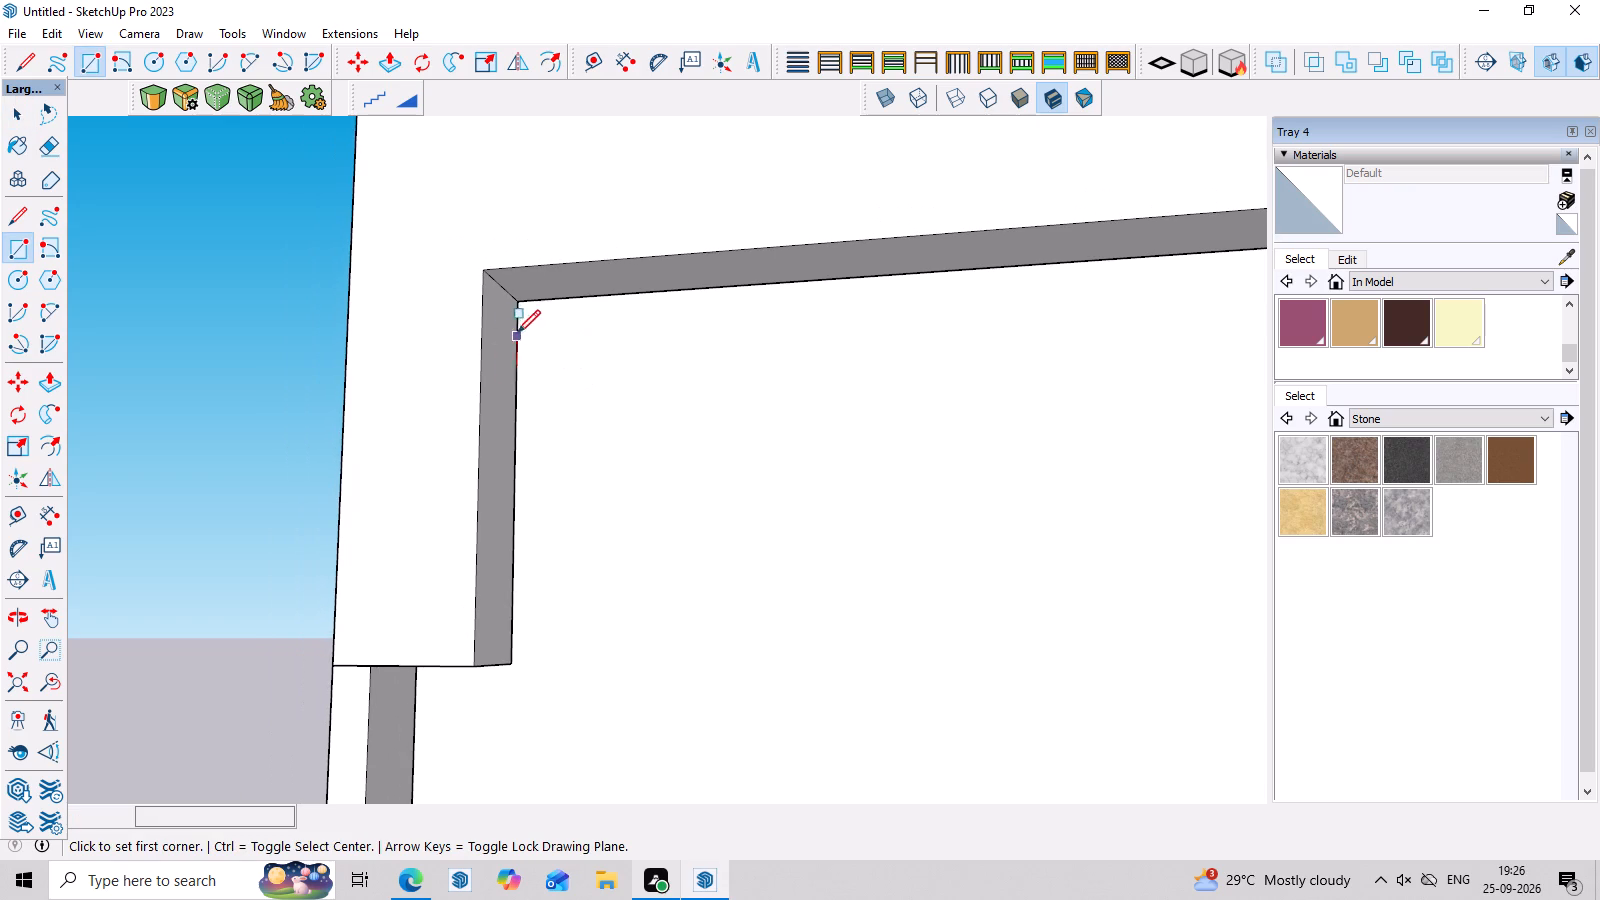
{"action": "left_click", "coordinate": [516, 300]}
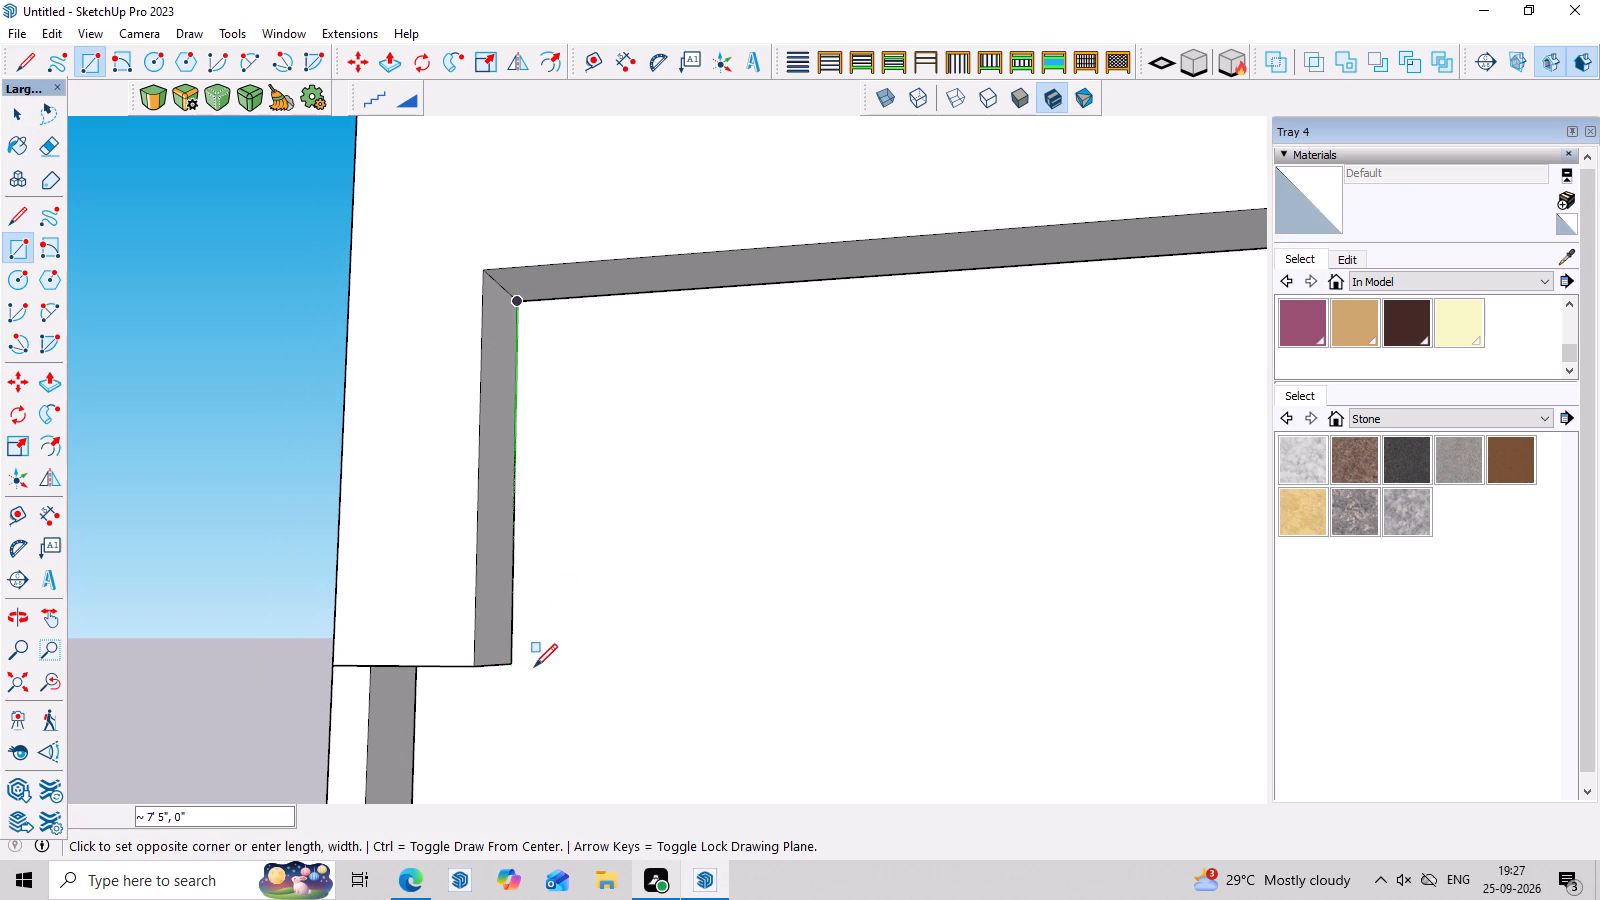
{"action": "scroll", "coordinate": [531, 665], "scroll_direction": "up", "scroll_amount": 6}
{"action": "middle_click_drag", "start_coordinate": [536, 664], "coordinate": [586, 666]}
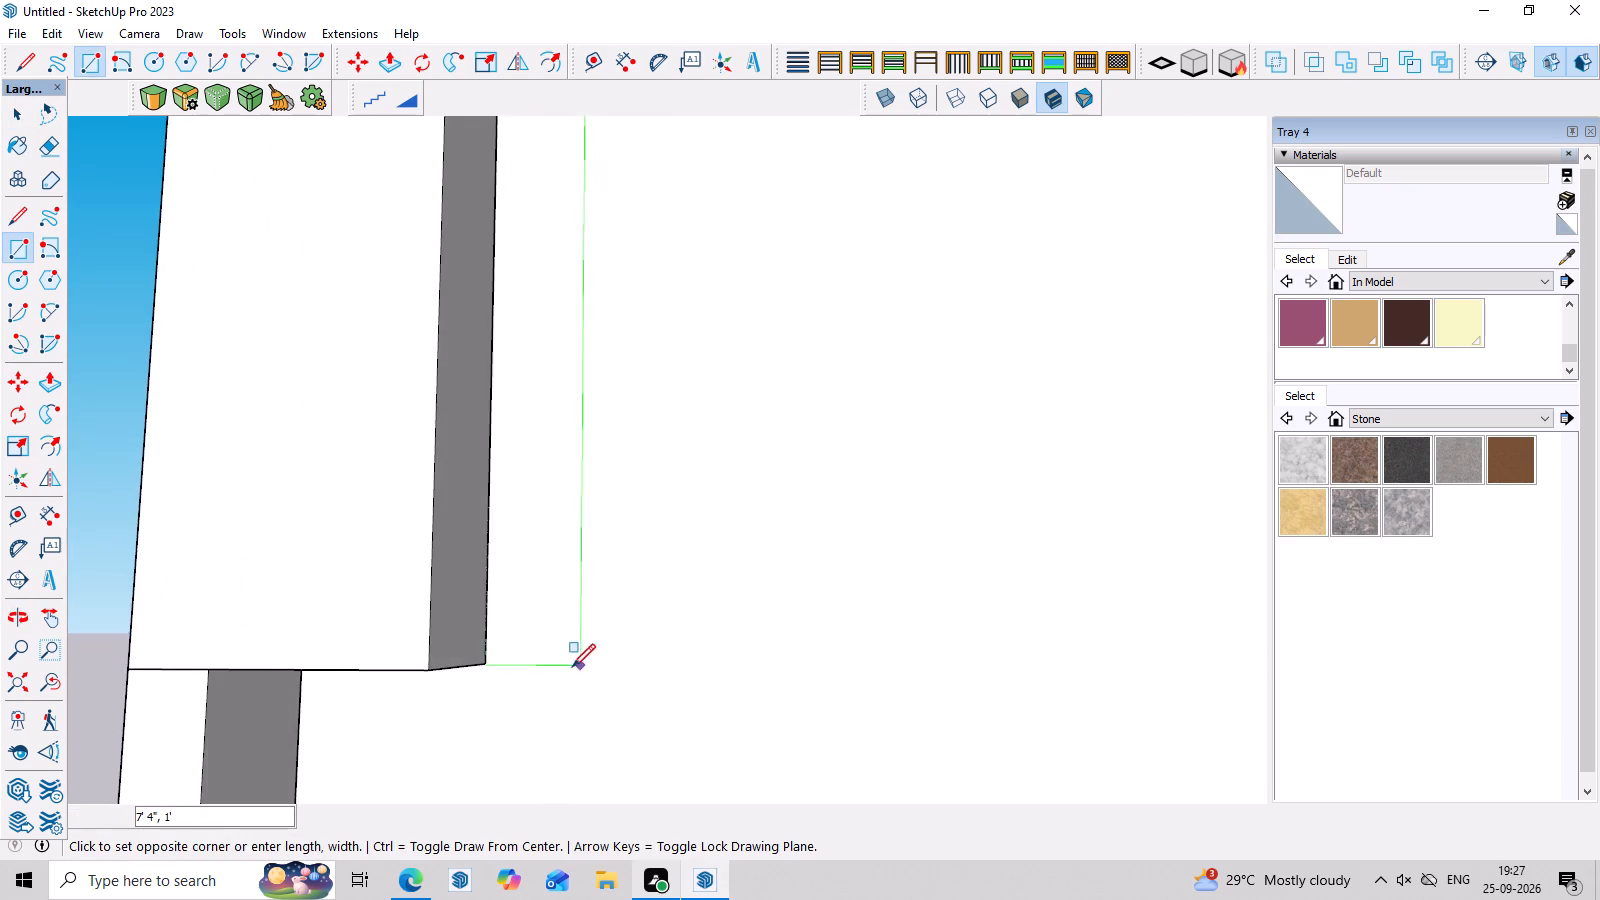
{"action": "scroll", "coordinate": [530, 670], "scroll_direction": "up", "scroll_amount": 5}
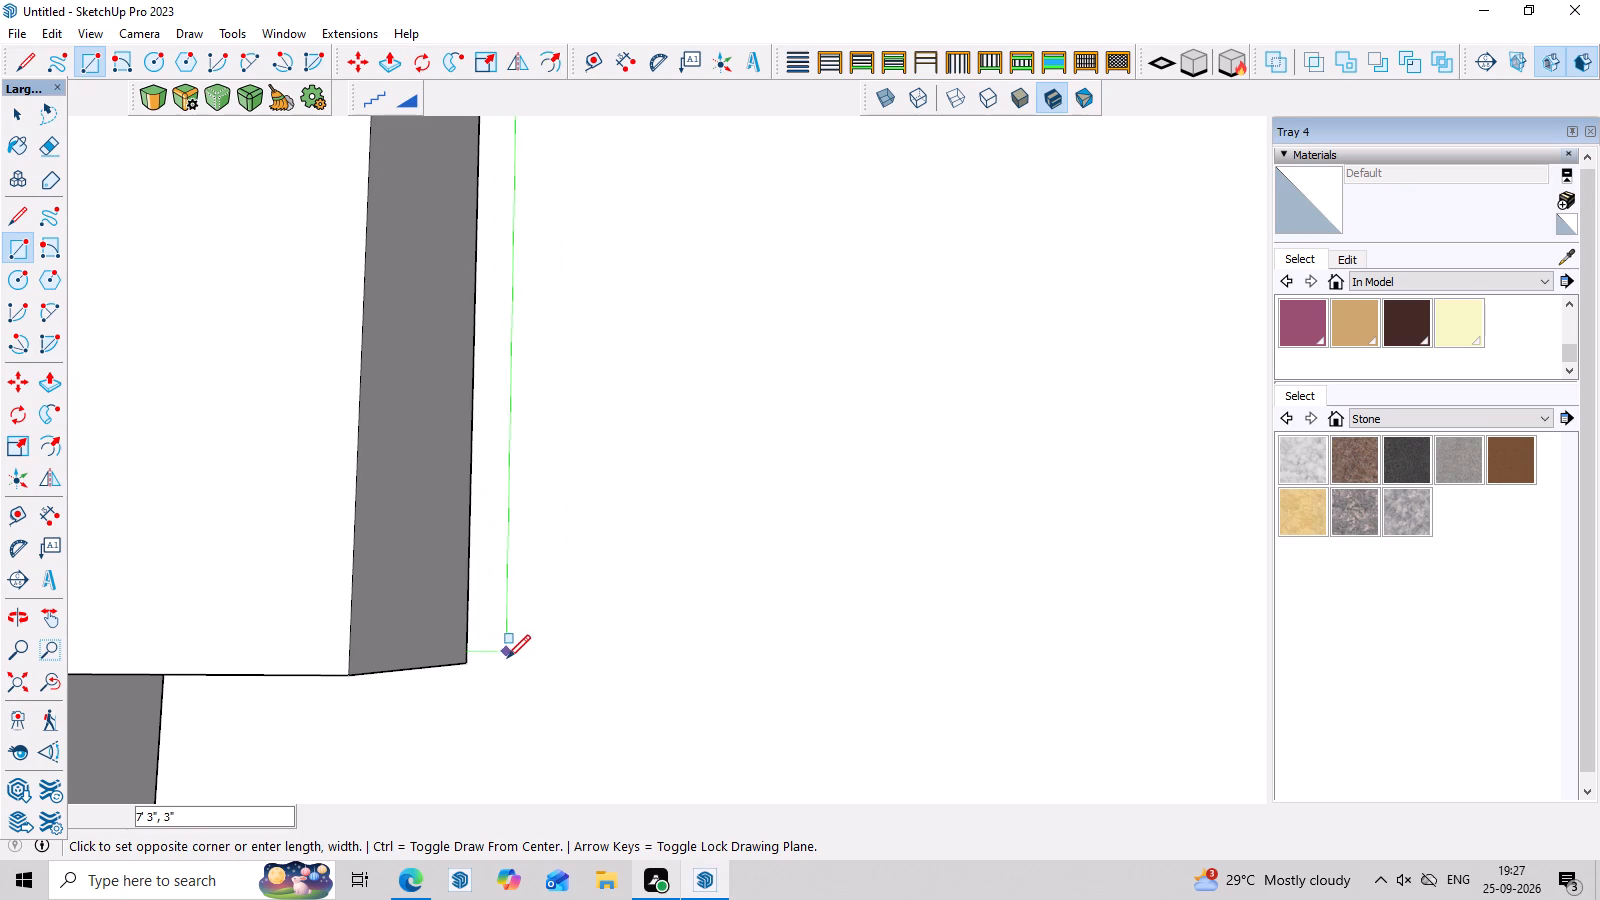
{"action": "scroll", "coordinate": [497, 668], "scroll_direction": "up", "scroll_amount": 10}
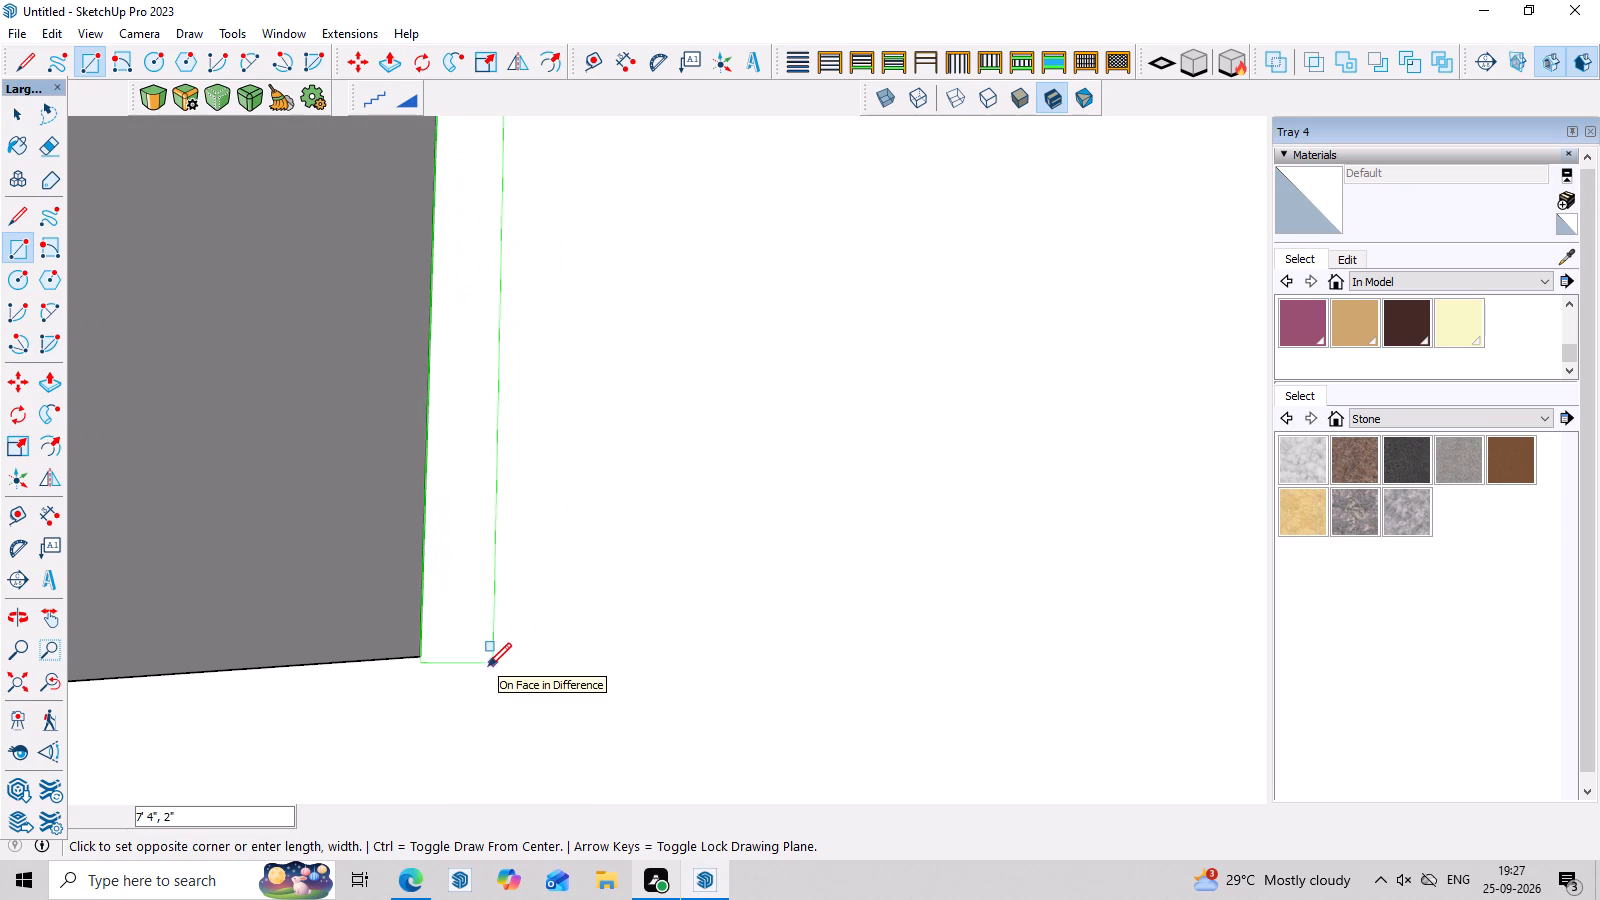
{"action": "scroll", "coordinate": [488, 666], "scroll_direction": "up", "scroll_amount": 6}
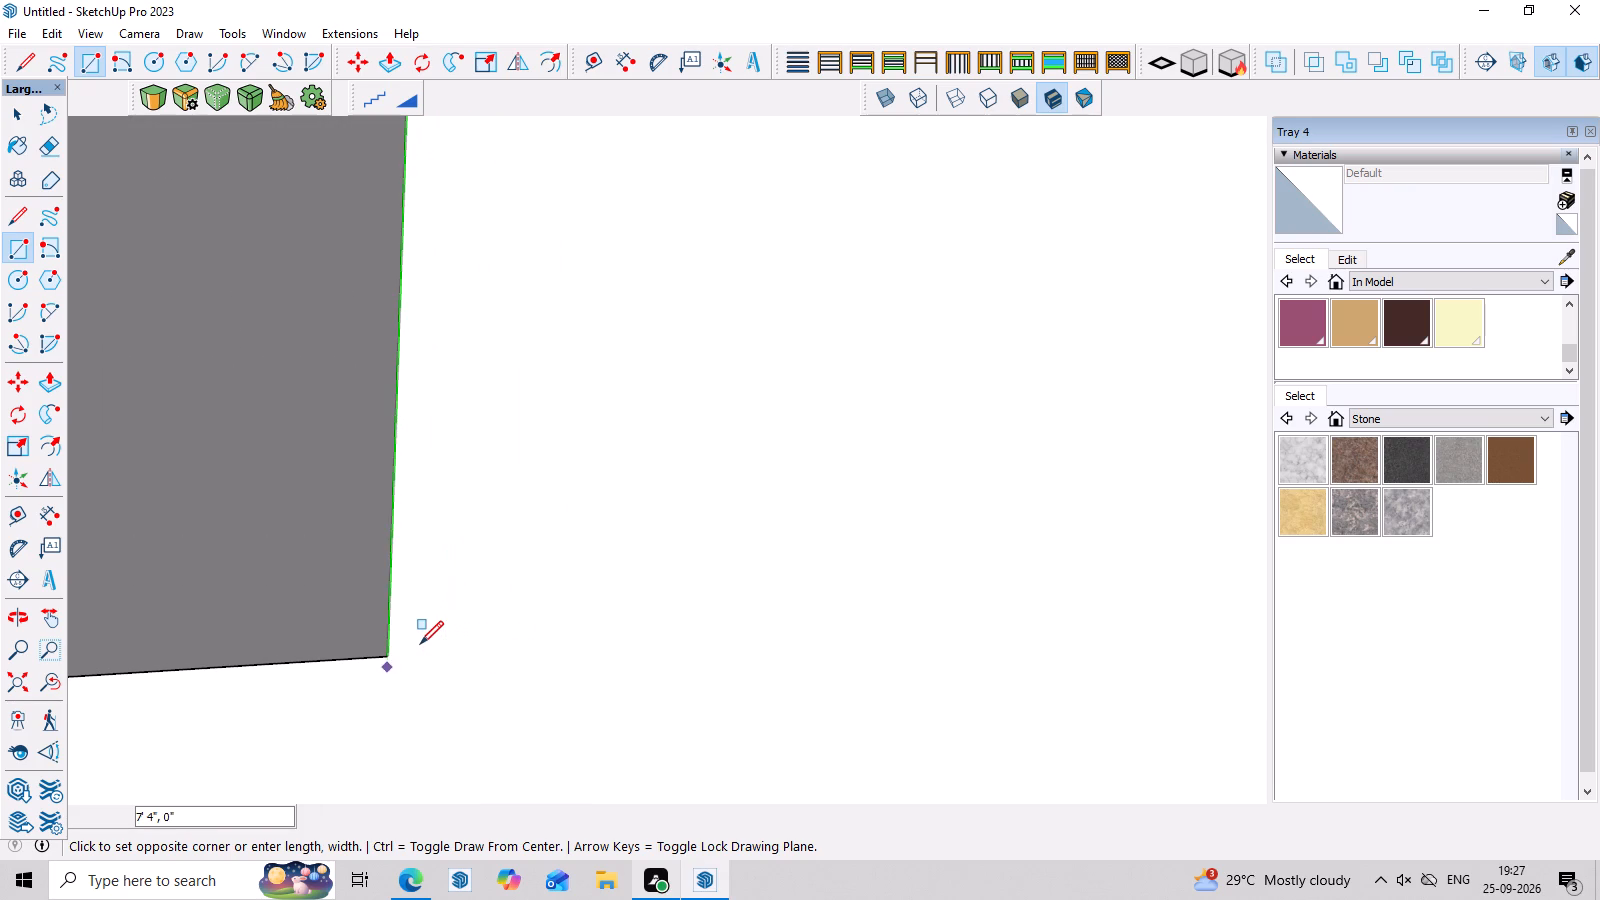
{"action": "scroll", "coordinate": [422, 646], "scroll_direction": "up", "scroll_amount": 3}
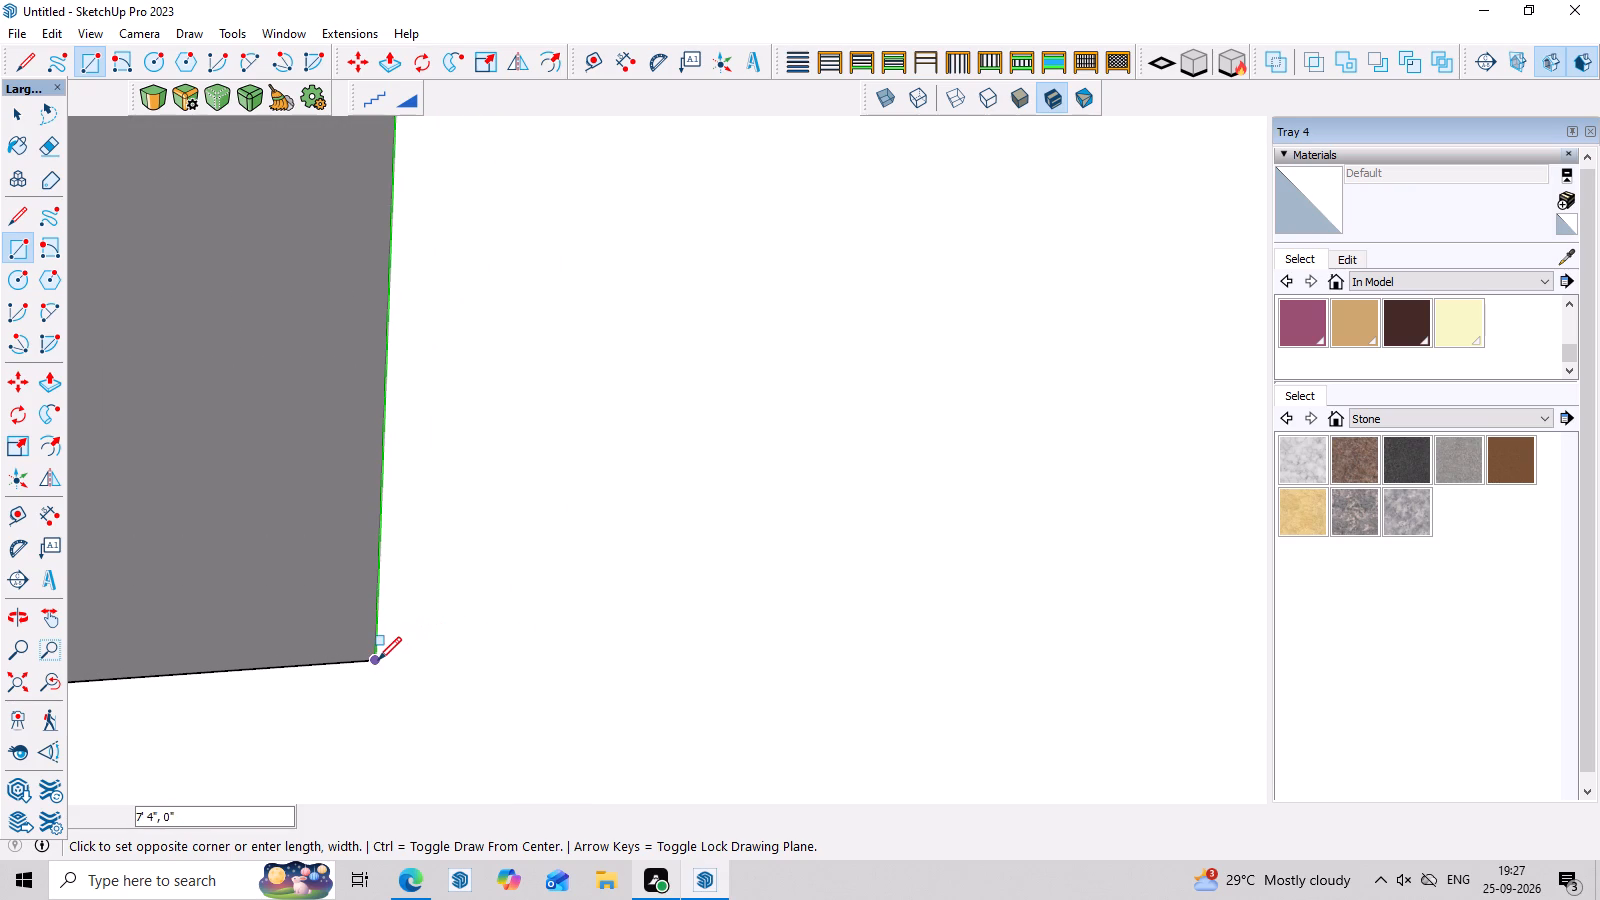
{"action": "left_click", "coordinate": [378, 660]}
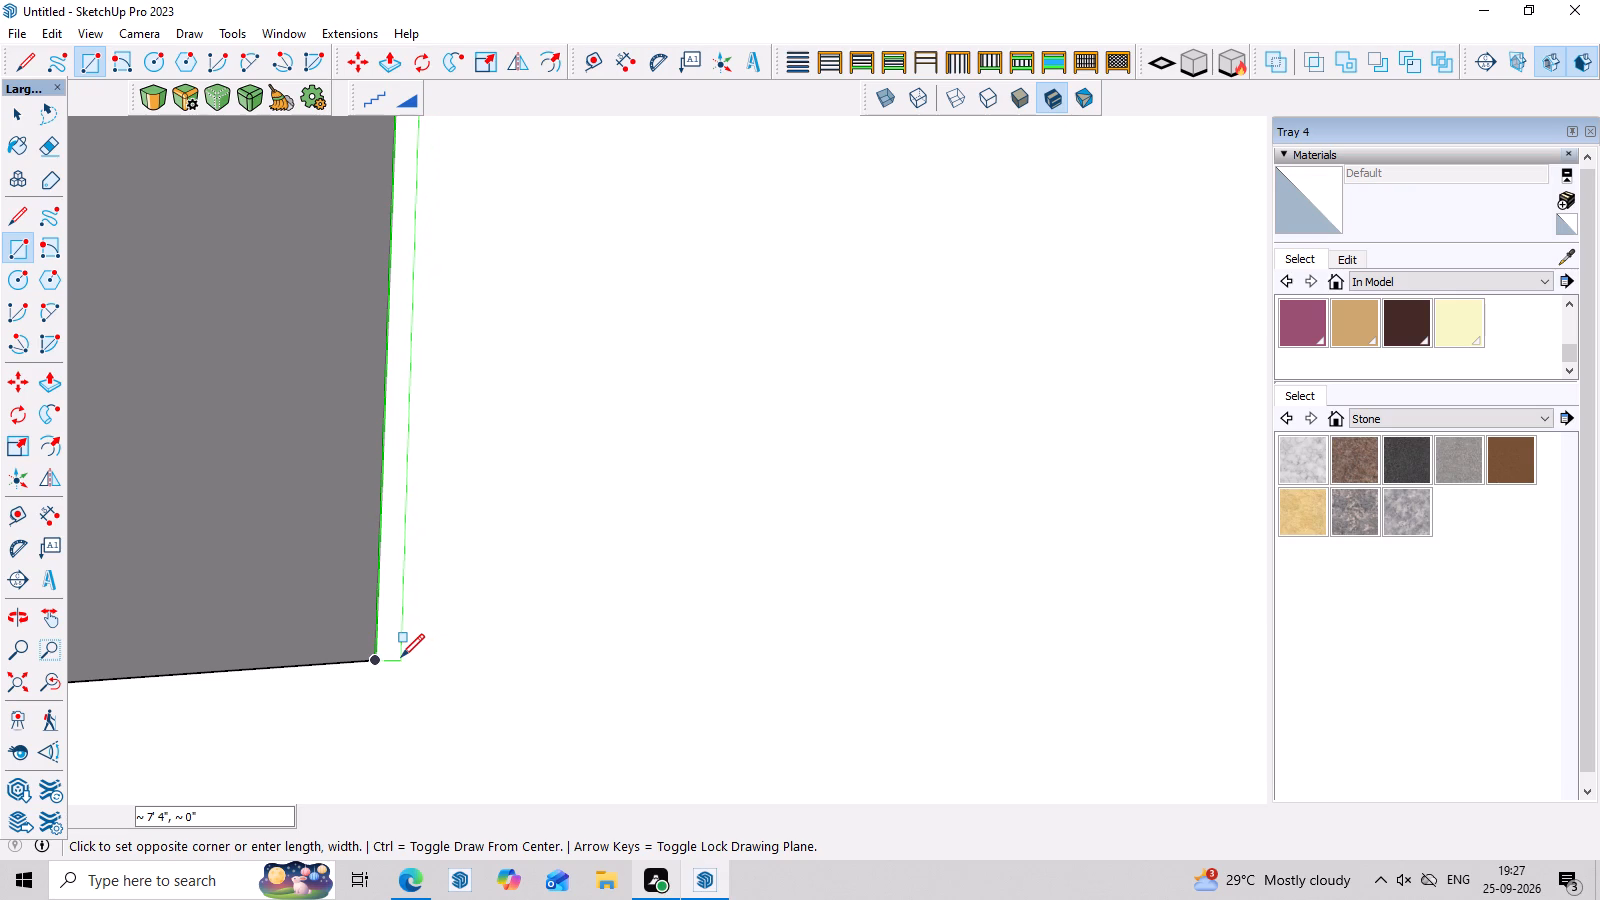
{"action": "double_click", "coordinate": [402, 657]}
Make the narrow rectangle beside the frame's inner edge a component, keeping the default definition settings.
{"action": "key", "text": "space"}
{"action": "triple_click", "coordinate": [395, 597]}
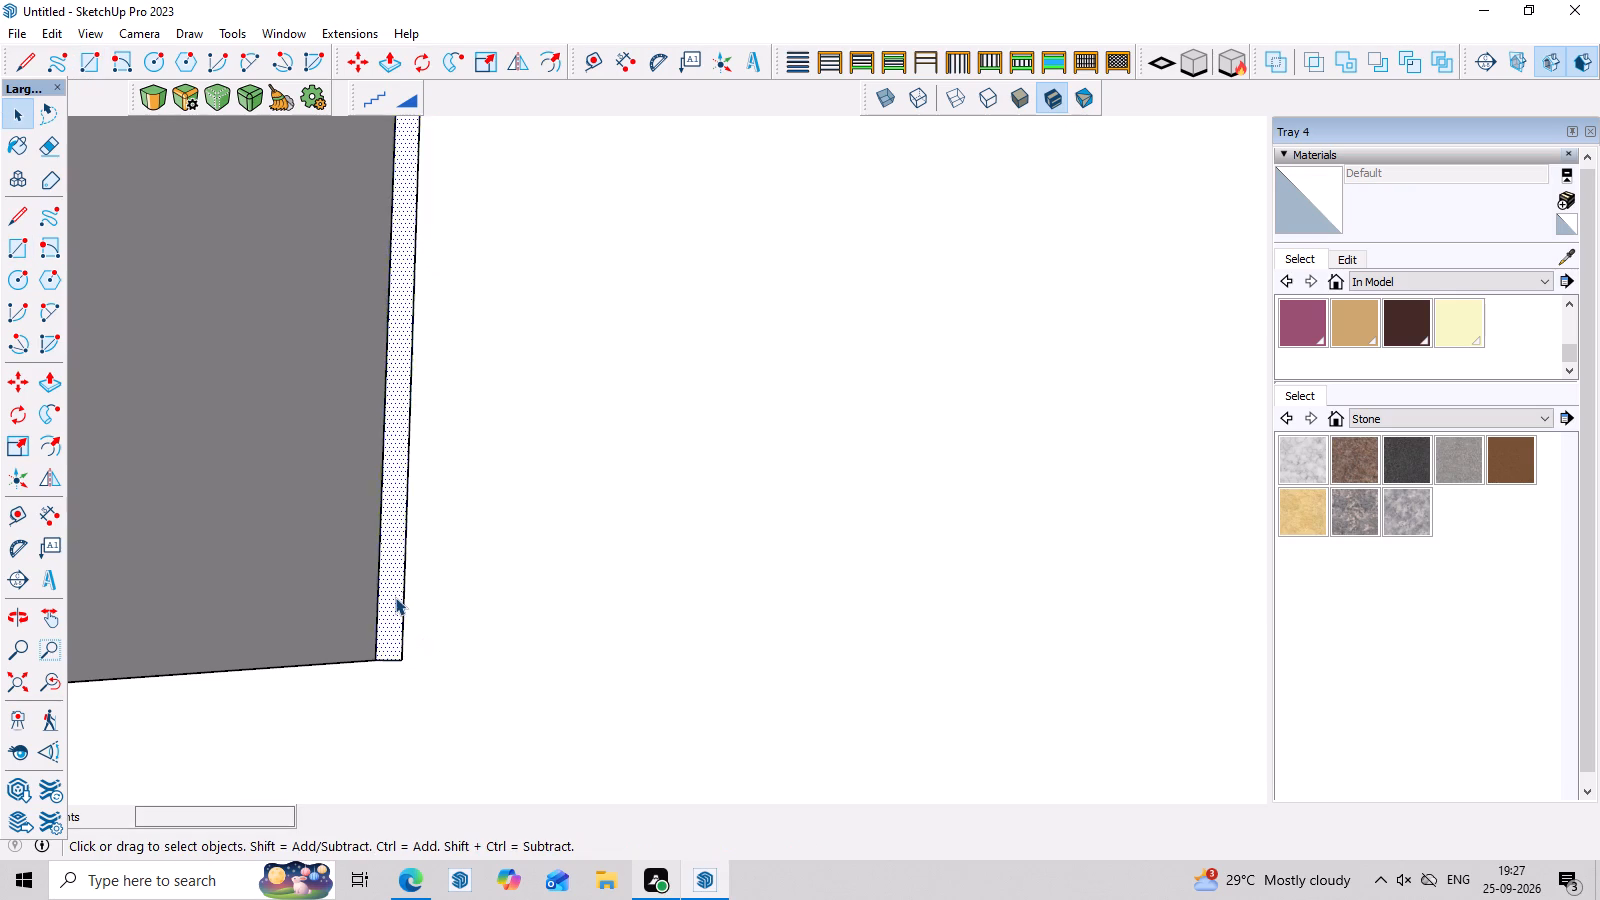
{"action": "right_click", "coordinate": [395, 597]}
{"action": "left_click", "coordinate": [566, 298]}
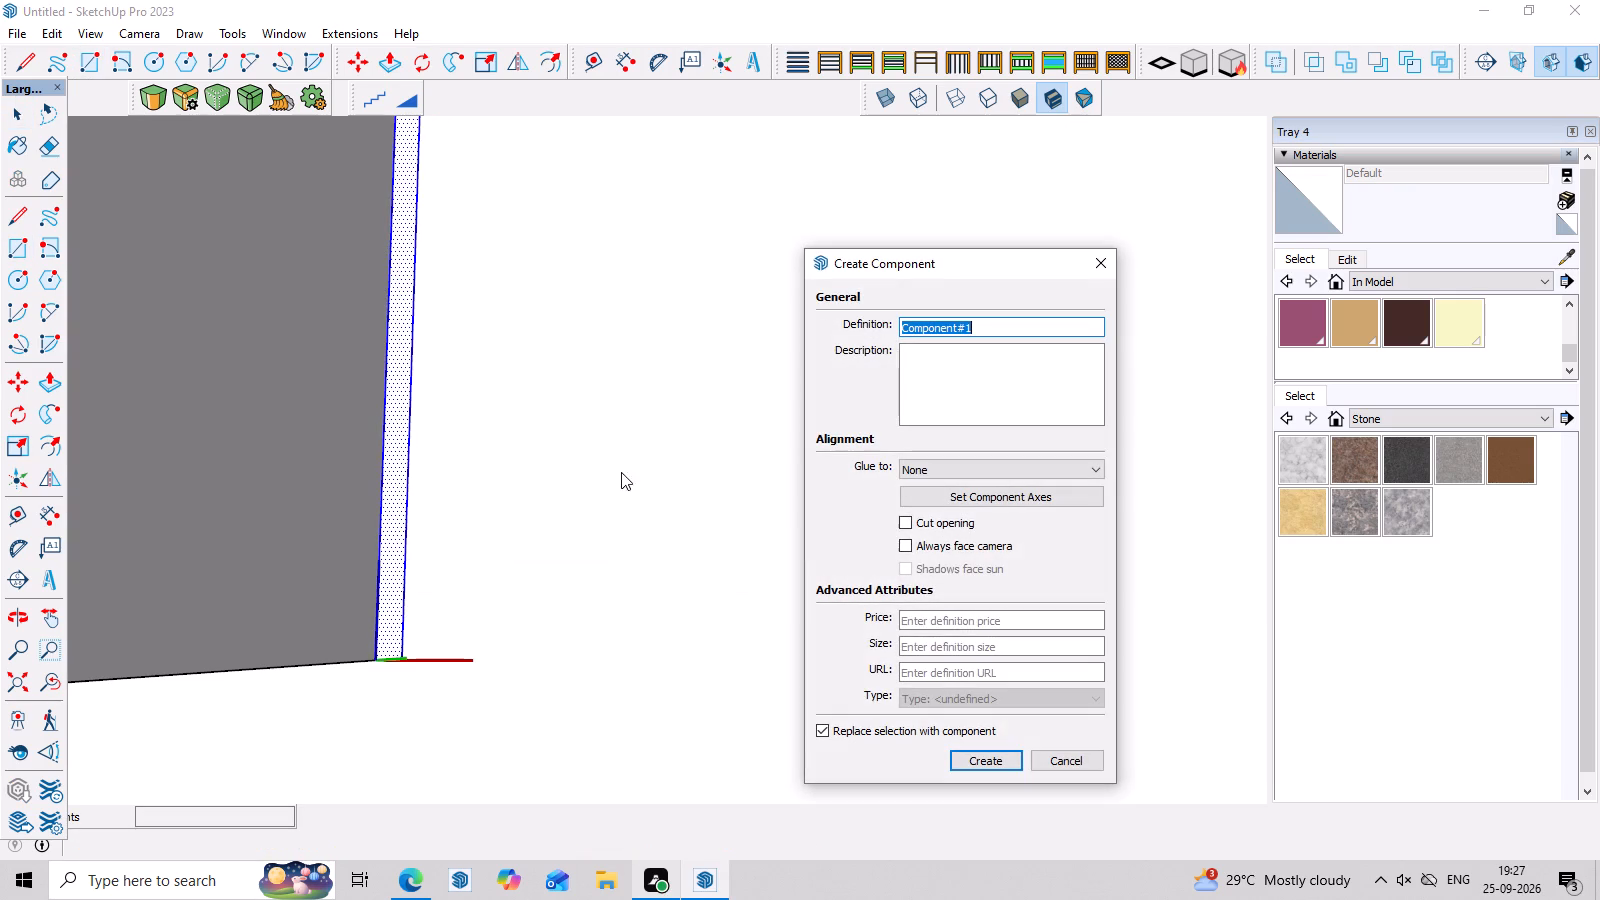
{"action": "left_click", "coordinate": [975, 761]}
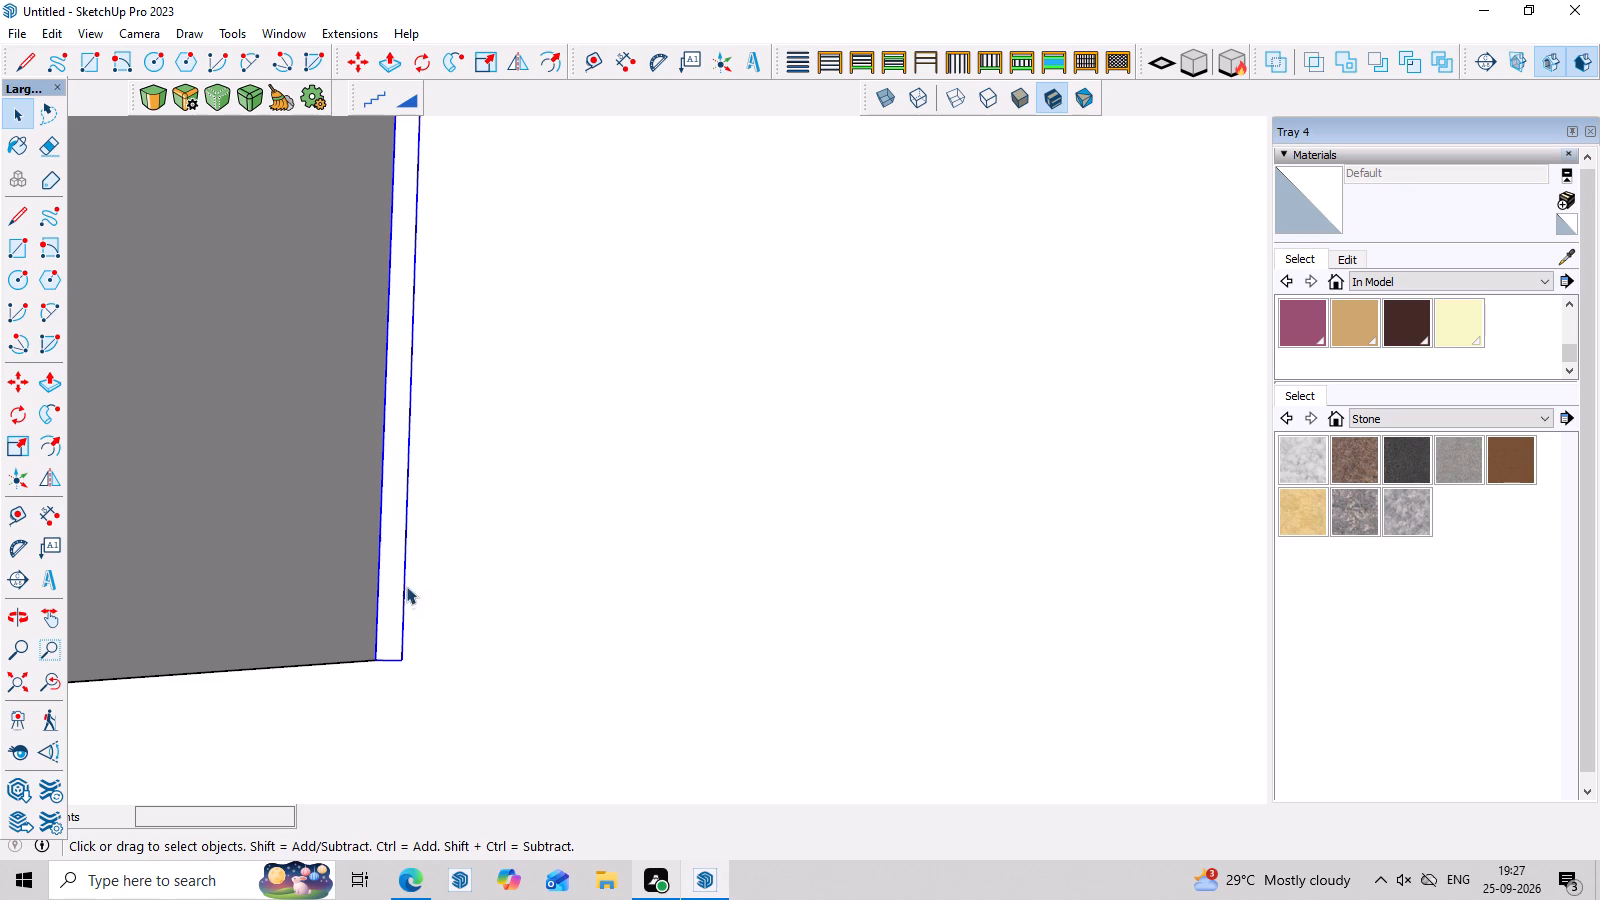
Open the narrow rectangle's component beside the frame's inner edge and push/pull its face outward 2".
{"action": "left_click", "coordinate": [383, 572]}
{"action": "scroll", "coordinate": [383, 572], "scroll_direction": "up", "scroll_amount": 3}
{"action": "double_click", "coordinate": [383, 572]}
{"action": "left_click", "coordinate": [392, 571]}
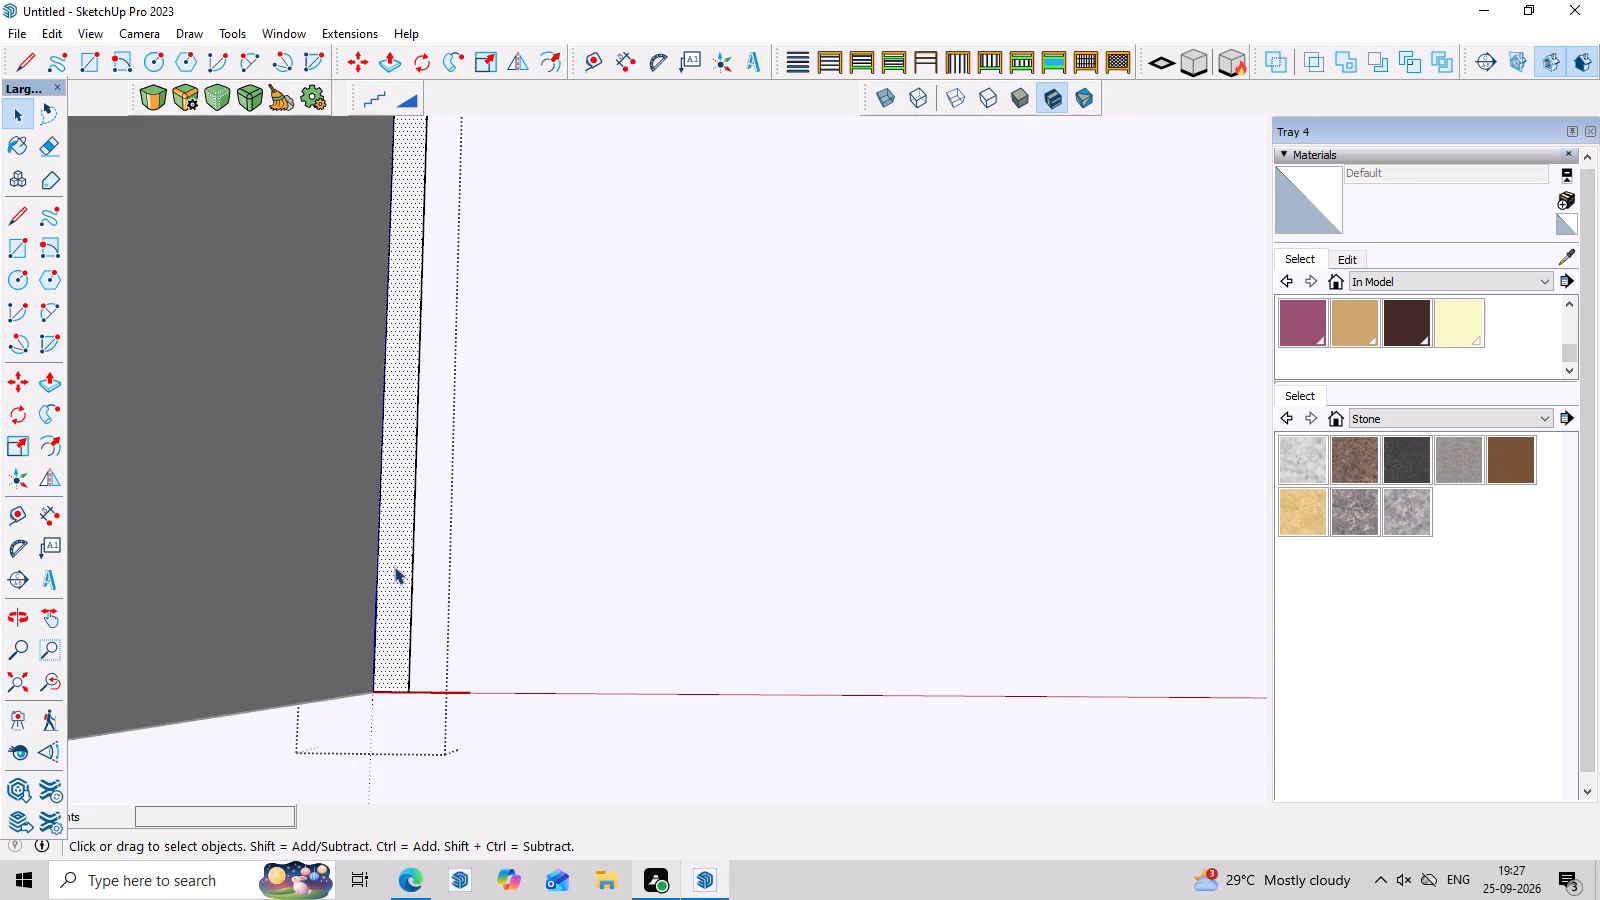
{"action": "key", "text": "p"}
{"action": "left_click", "coordinate": [401, 553]}
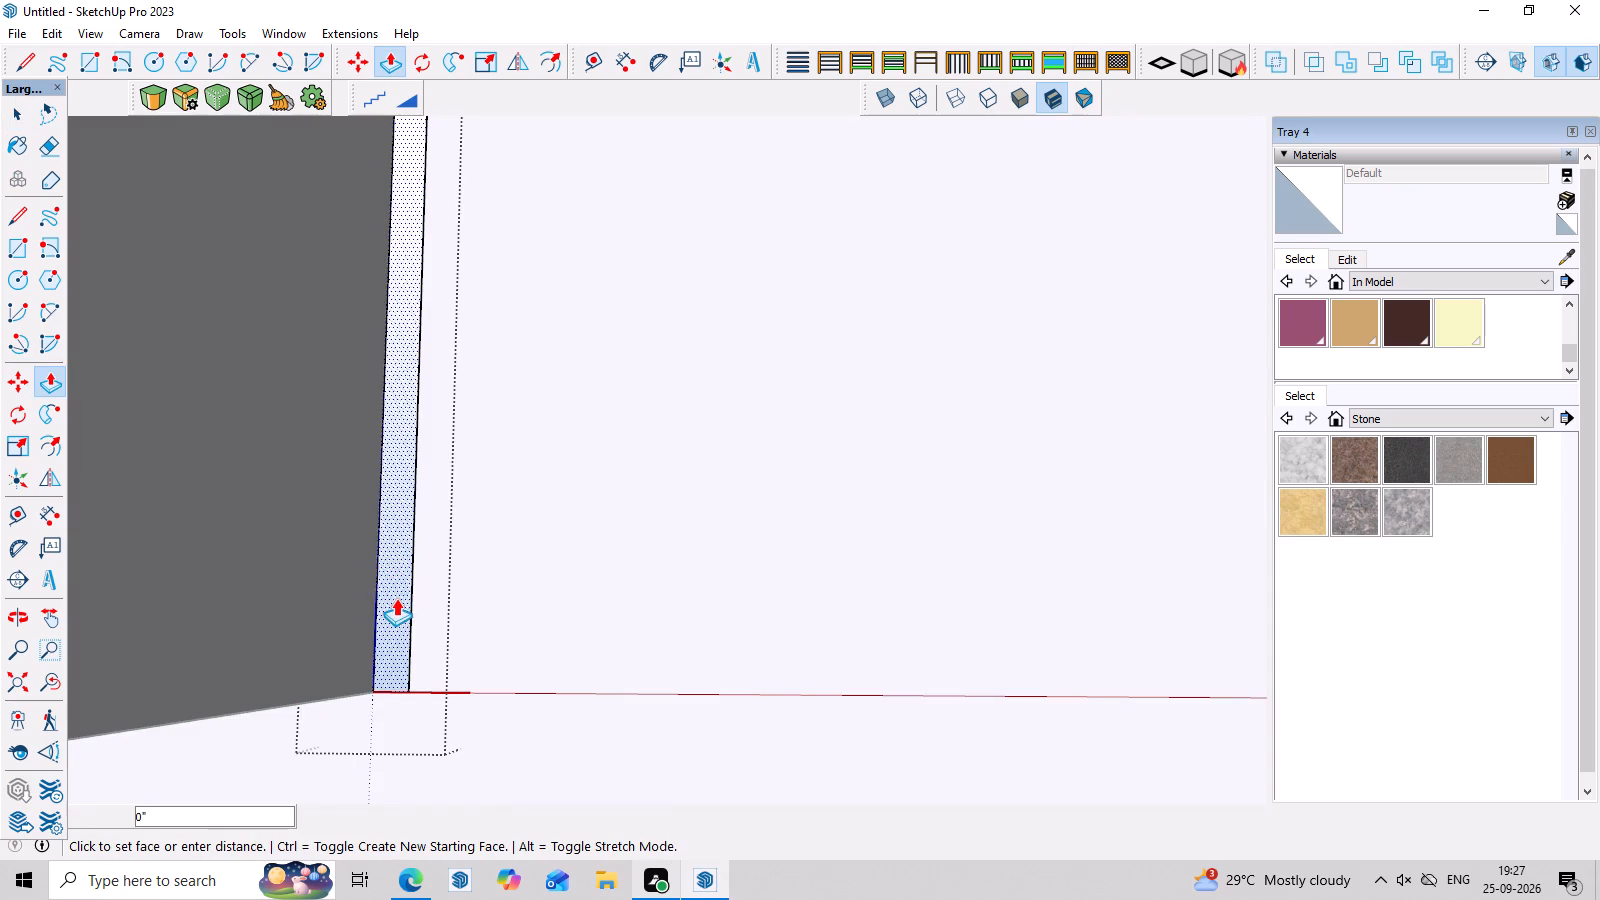
{"action": "left_click", "coordinate": [396, 598]}
{"action": "left_click", "coordinate": [394, 645]}
{"action": "key", "text": "space"}
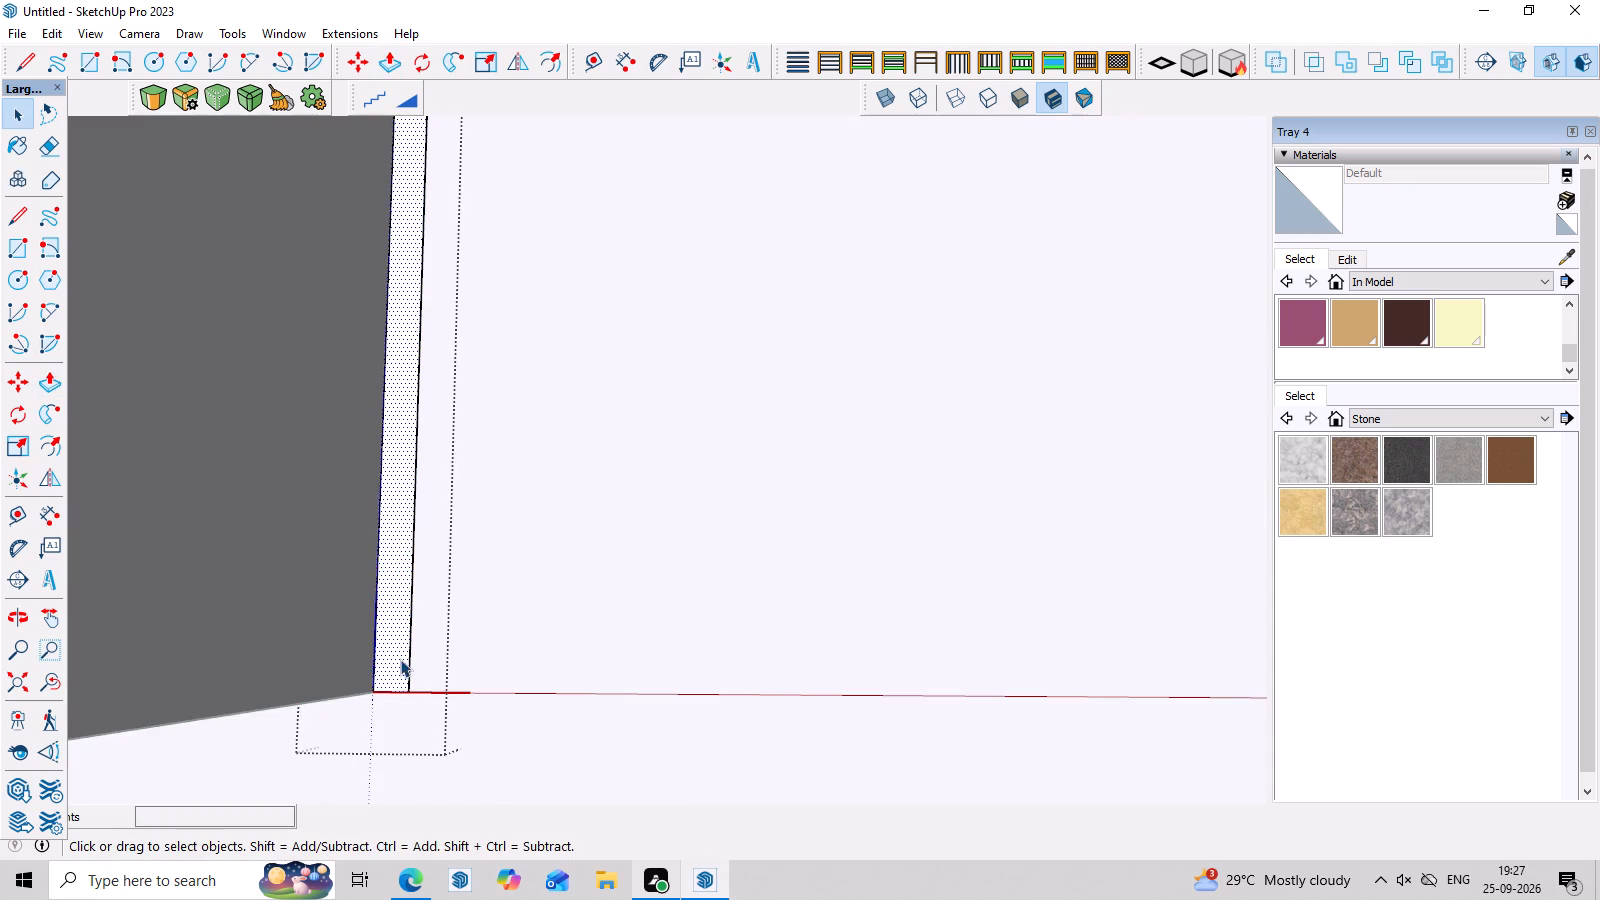
{"action": "key", "text": "p"}
{"action": "left_click", "coordinate": [400, 659]}
{"action": "key", "text": "2"}
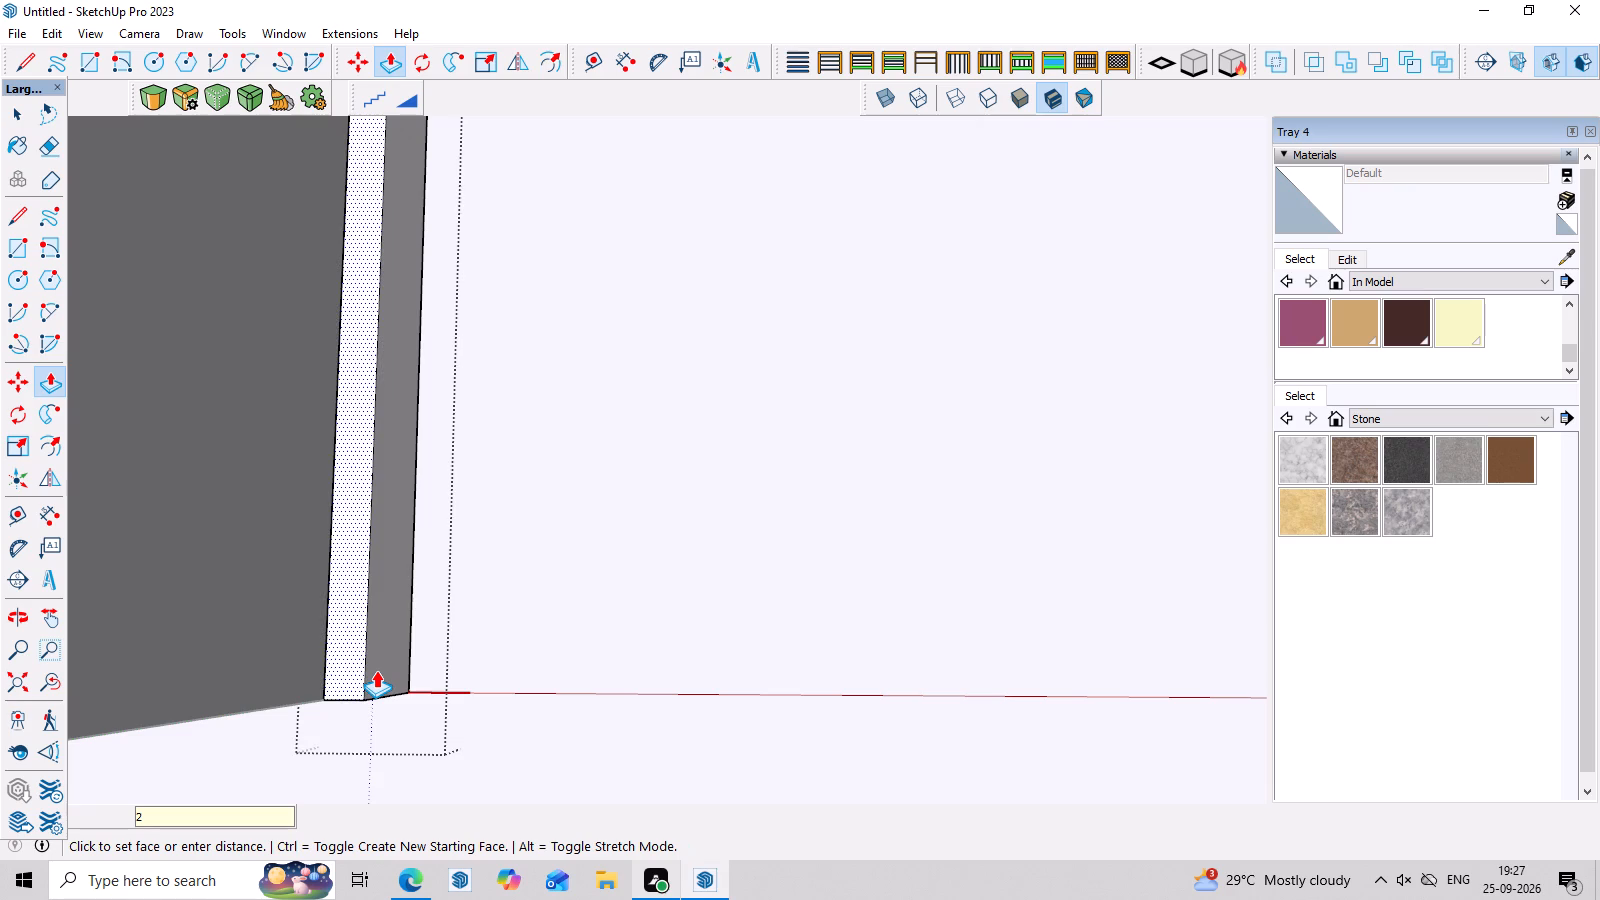
{"action": "key", "text": "Return"}
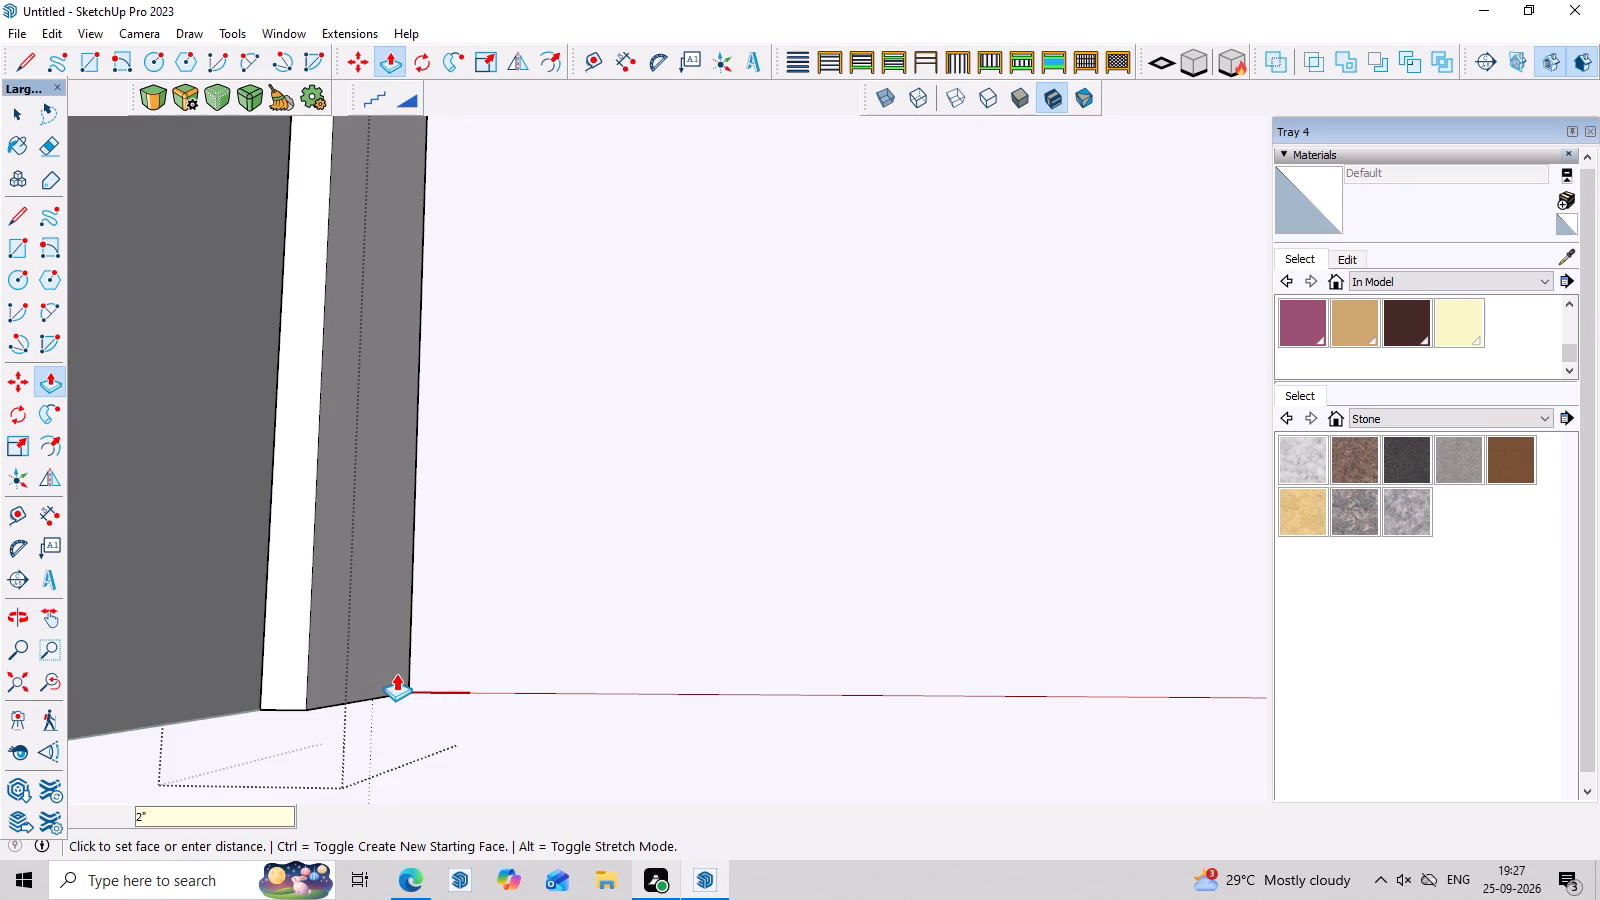
Copy the strip about 3' 9" along the recessed wall and divide the span into 8 equal intervals of copies, changing the division to 20.
{"action": "scroll", "coordinate": [401, 671], "scroll_direction": "down", "scroll_amount": 17}
{"action": "middle_click_drag", "start_coordinate": [431, 690], "coordinate": [434, 787]}
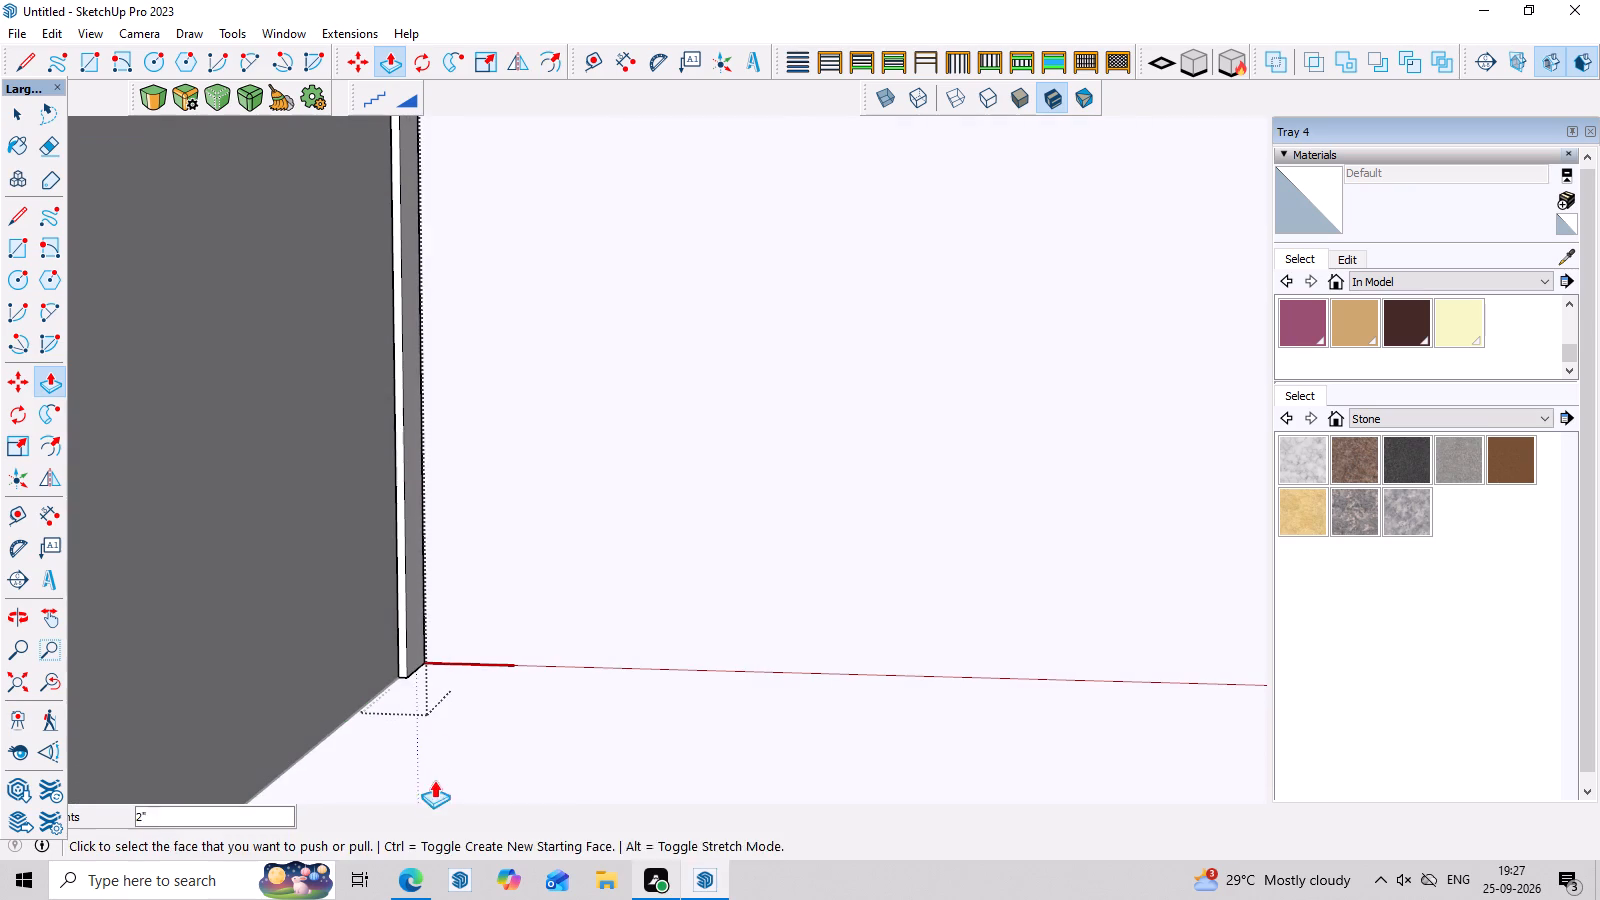
{"action": "key", "text": "space"}
{"action": "triple_click", "coordinate": [417, 628]}
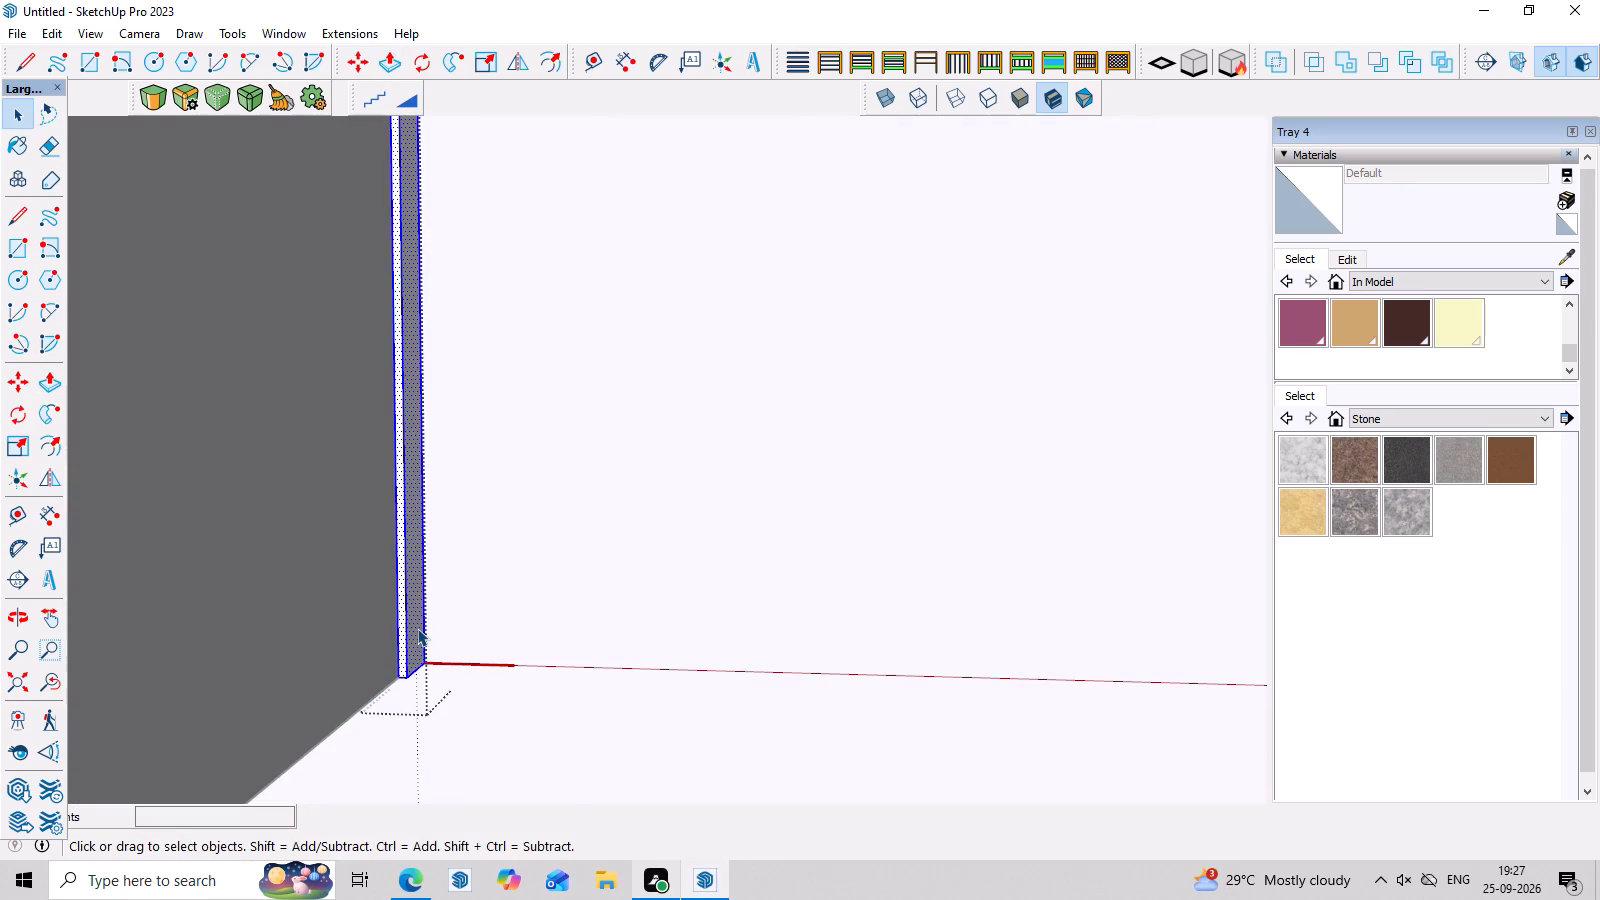
{"action": "key", "text": "m"}
{"action": "left_click", "coordinate": [429, 662]}
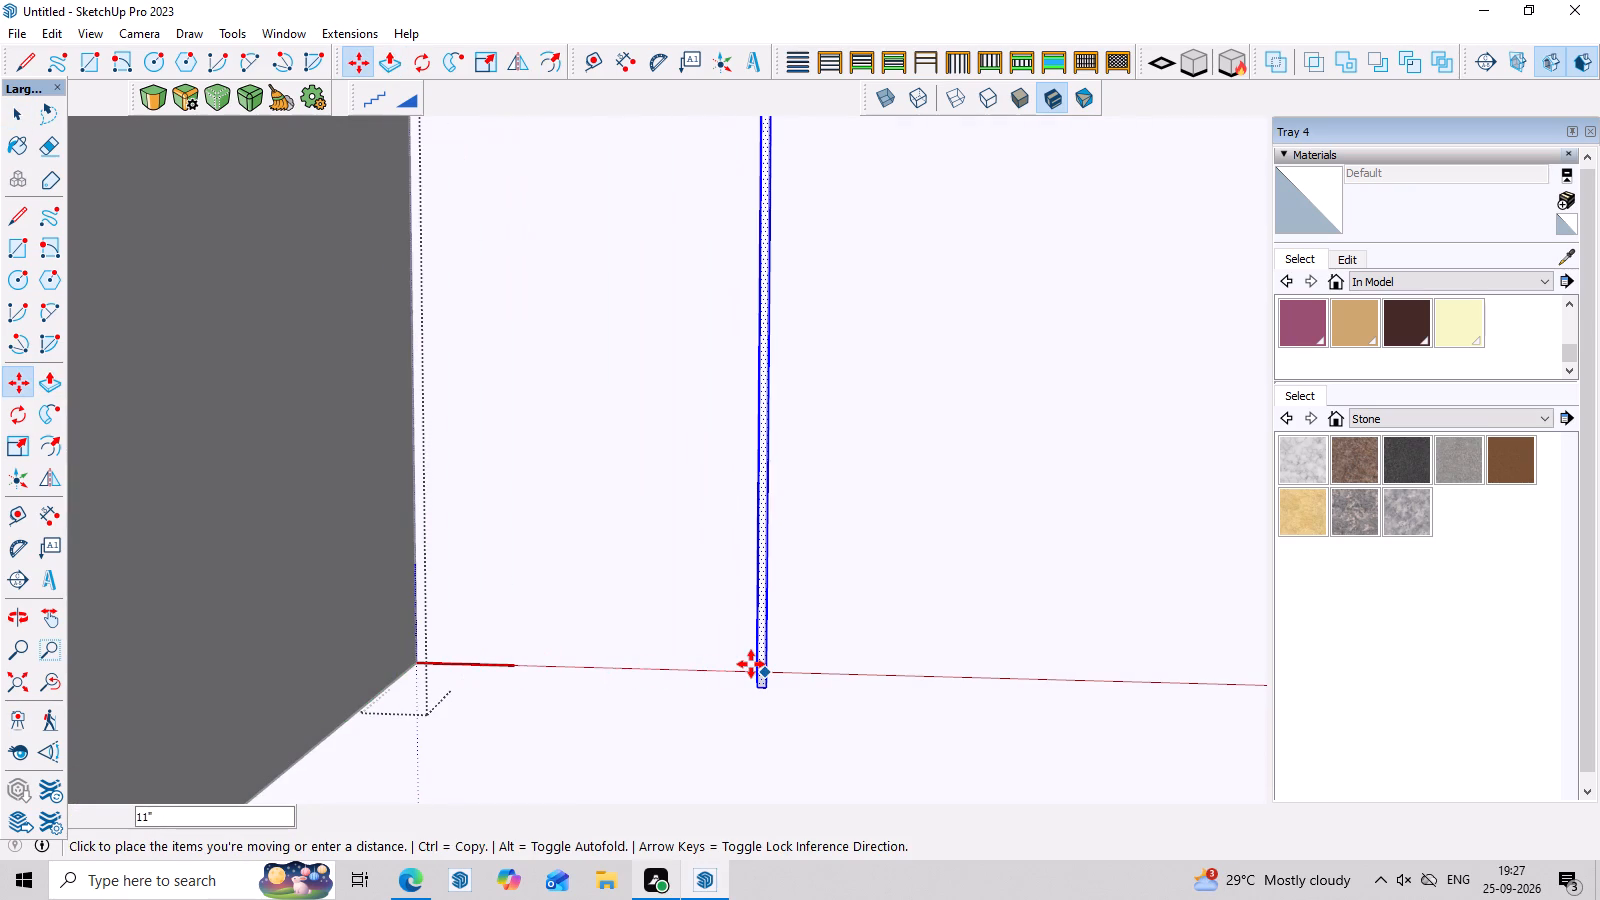
{"action": "scroll", "coordinate": [891, 667], "scroll_direction": "down", "scroll_amount": 1}
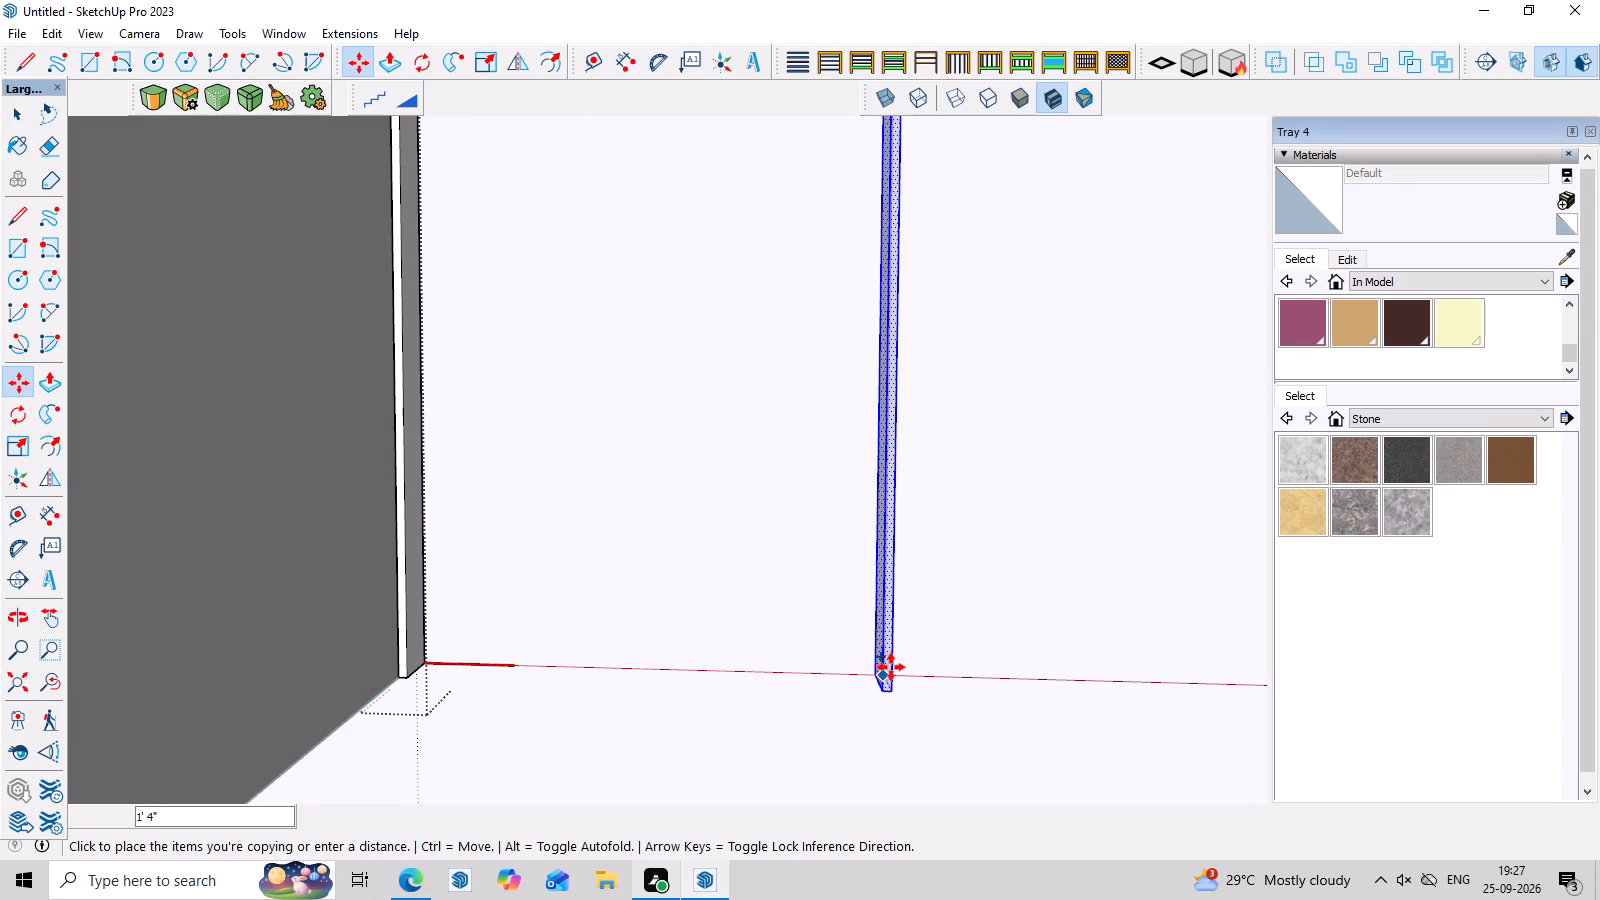
{"action": "scroll", "coordinate": [891, 667], "scroll_direction": "down", "scroll_amount": 20}
{"action": "scroll", "coordinate": [911, 668], "scroll_direction": "down", "scroll_amount": 1}
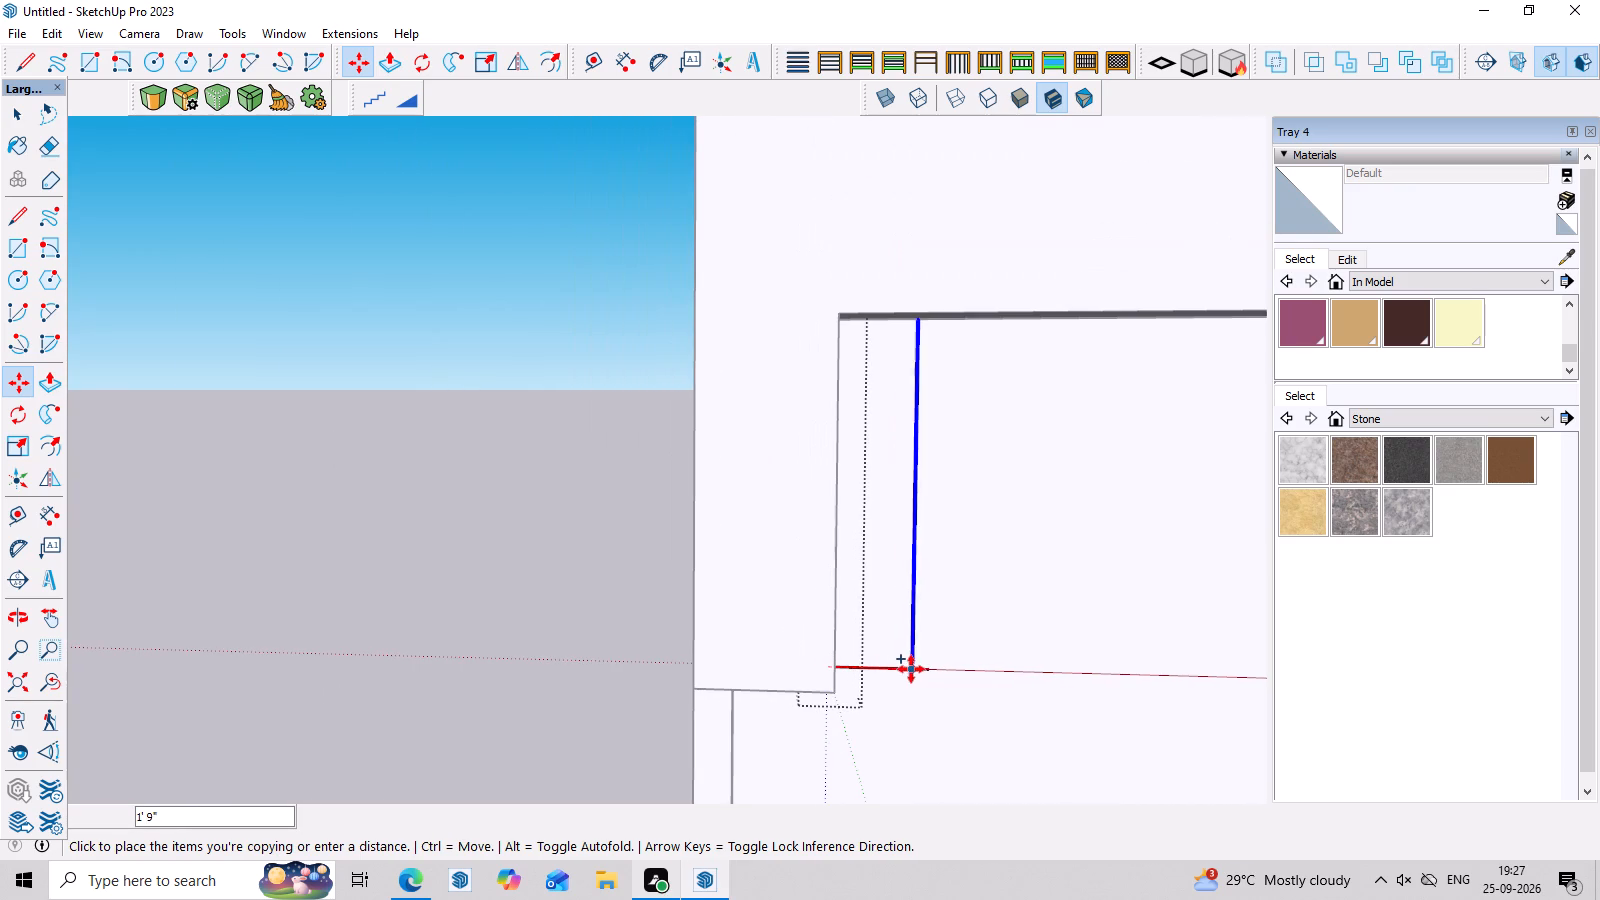
{"action": "left_click", "coordinate": [1014, 679]}
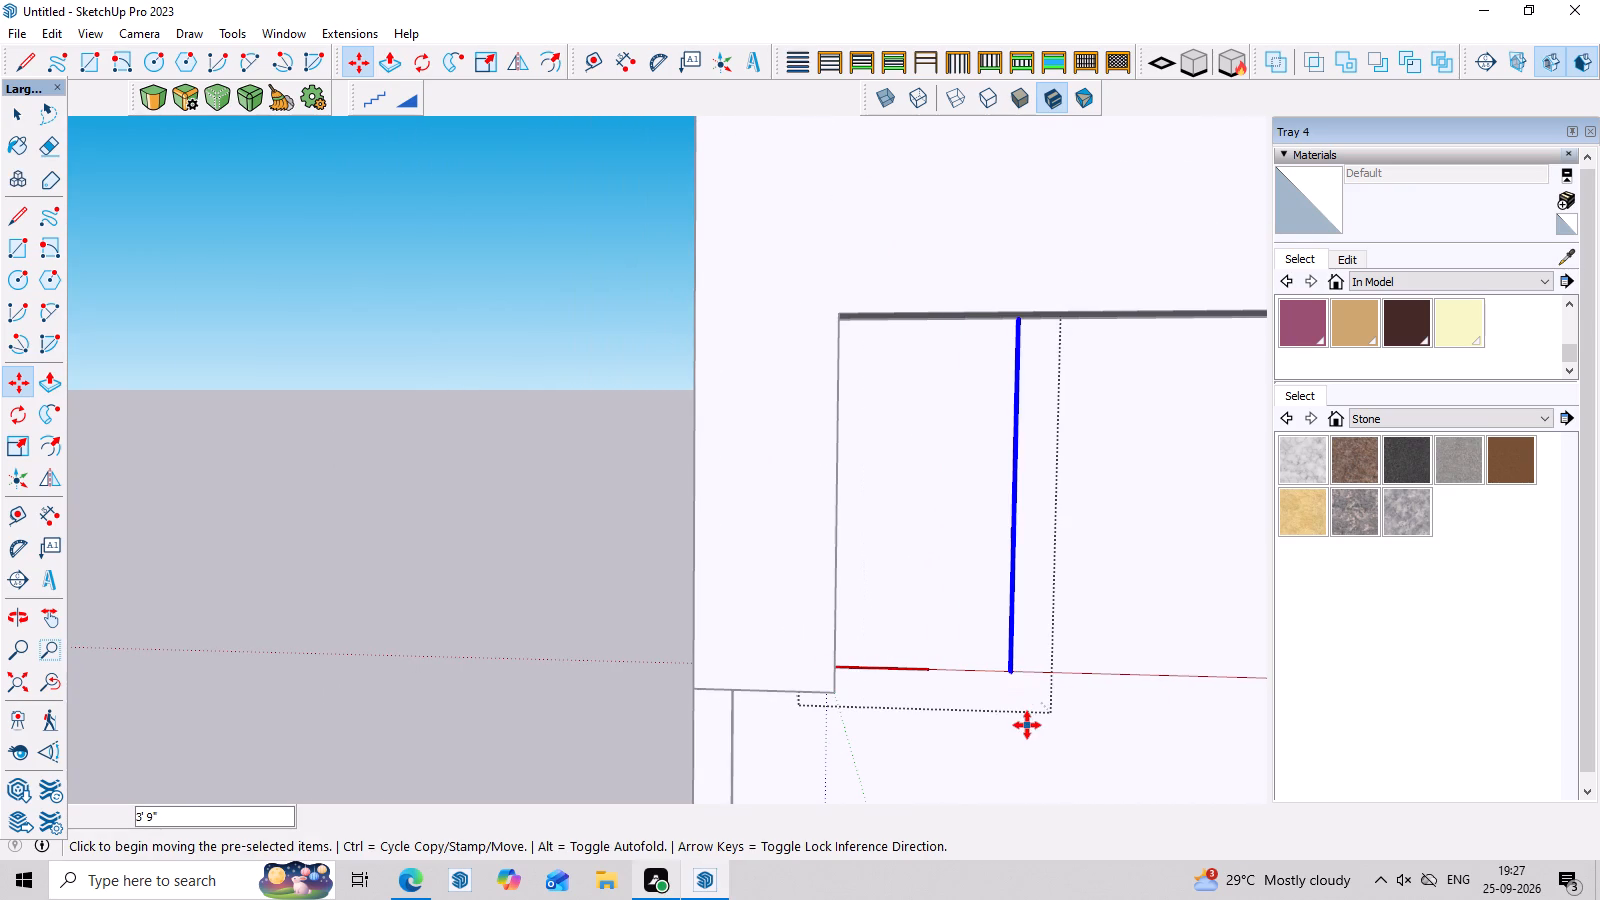
{"action": "type", "text": "8/"}
{"action": "key", "text": "Return"}
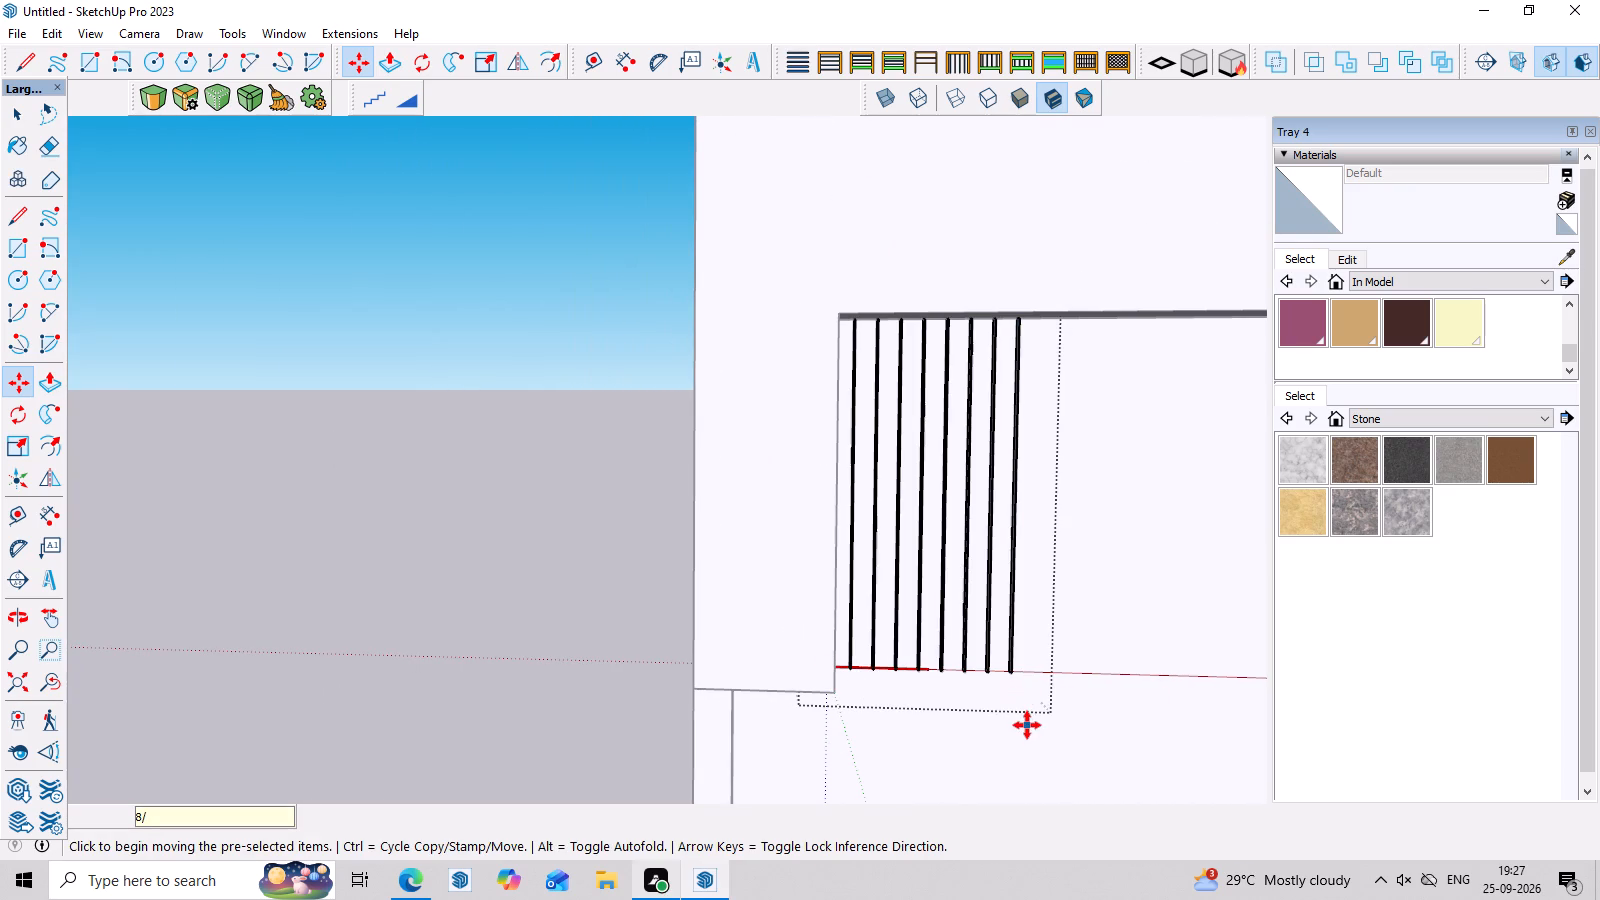
{"action": "type", "text": "20/"}
{"action": "key", "text": "Return"}
Close the component of vertical strips to return to the whole building model.
{"action": "scroll", "coordinate": [550, 357], "scroll_direction": "down", "scroll_amount": 10}
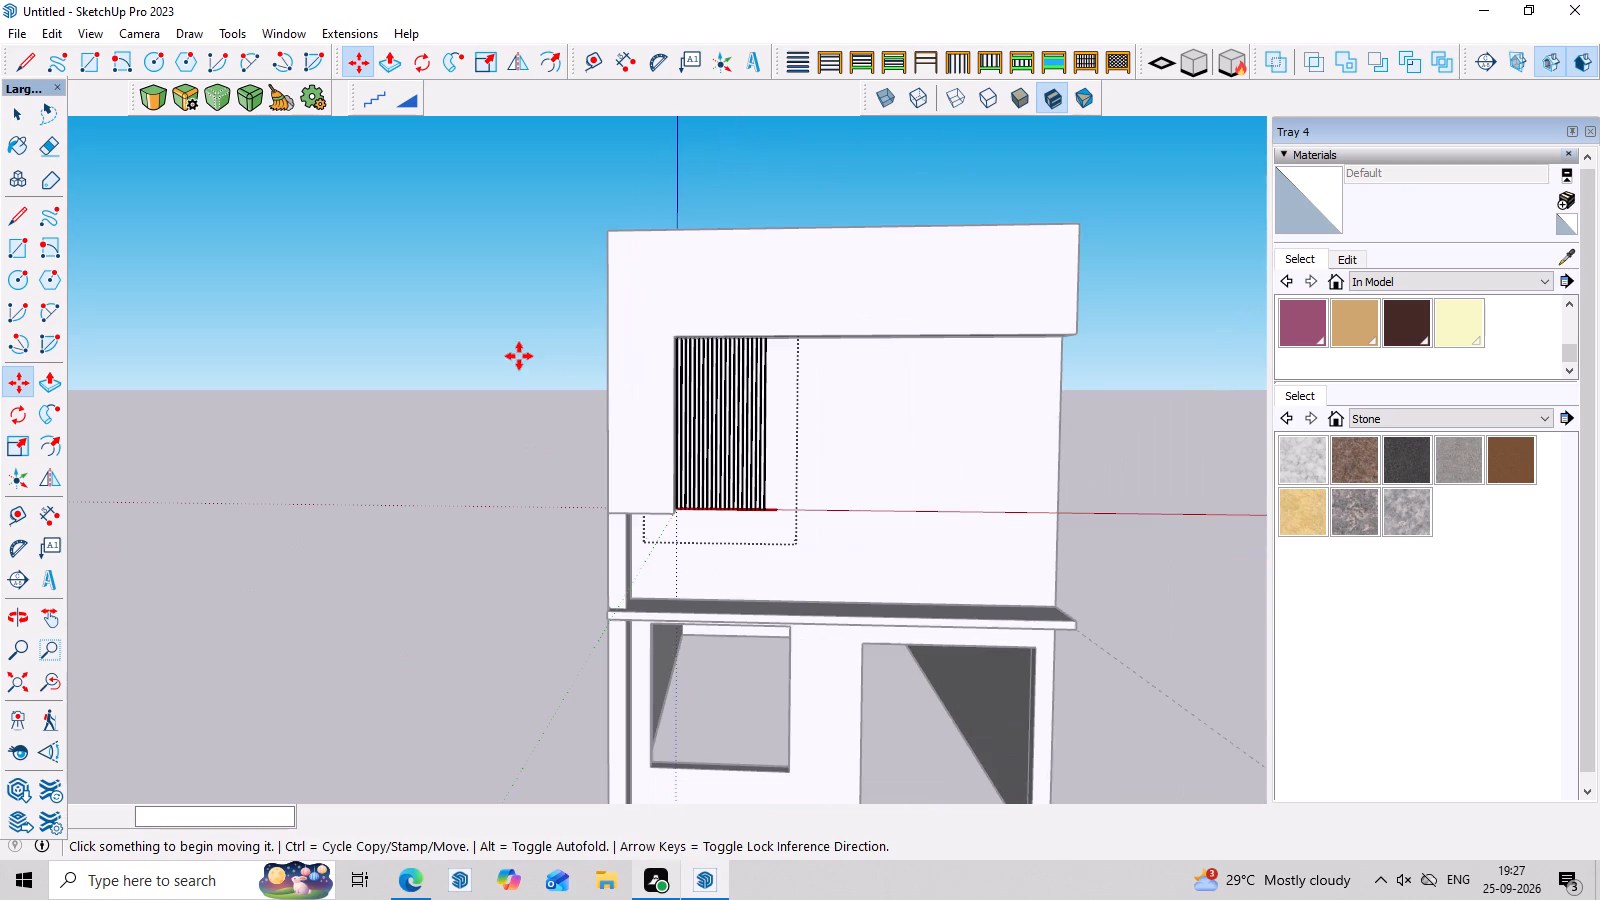
{"action": "middle_click_drag", "start_coordinate": [1289, 419], "coordinate": [1258, 214]}
{"action": "scroll", "coordinate": [1144, 262], "scroll_direction": "up", "scroll_amount": 5}
{"action": "middle_click_drag", "start_coordinate": [1129, 357], "coordinate": [1163, 242]}
{"action": "scroll", "coordinate": [1160, 318], "scroll_direction": "up", "scroll_amount": 4}
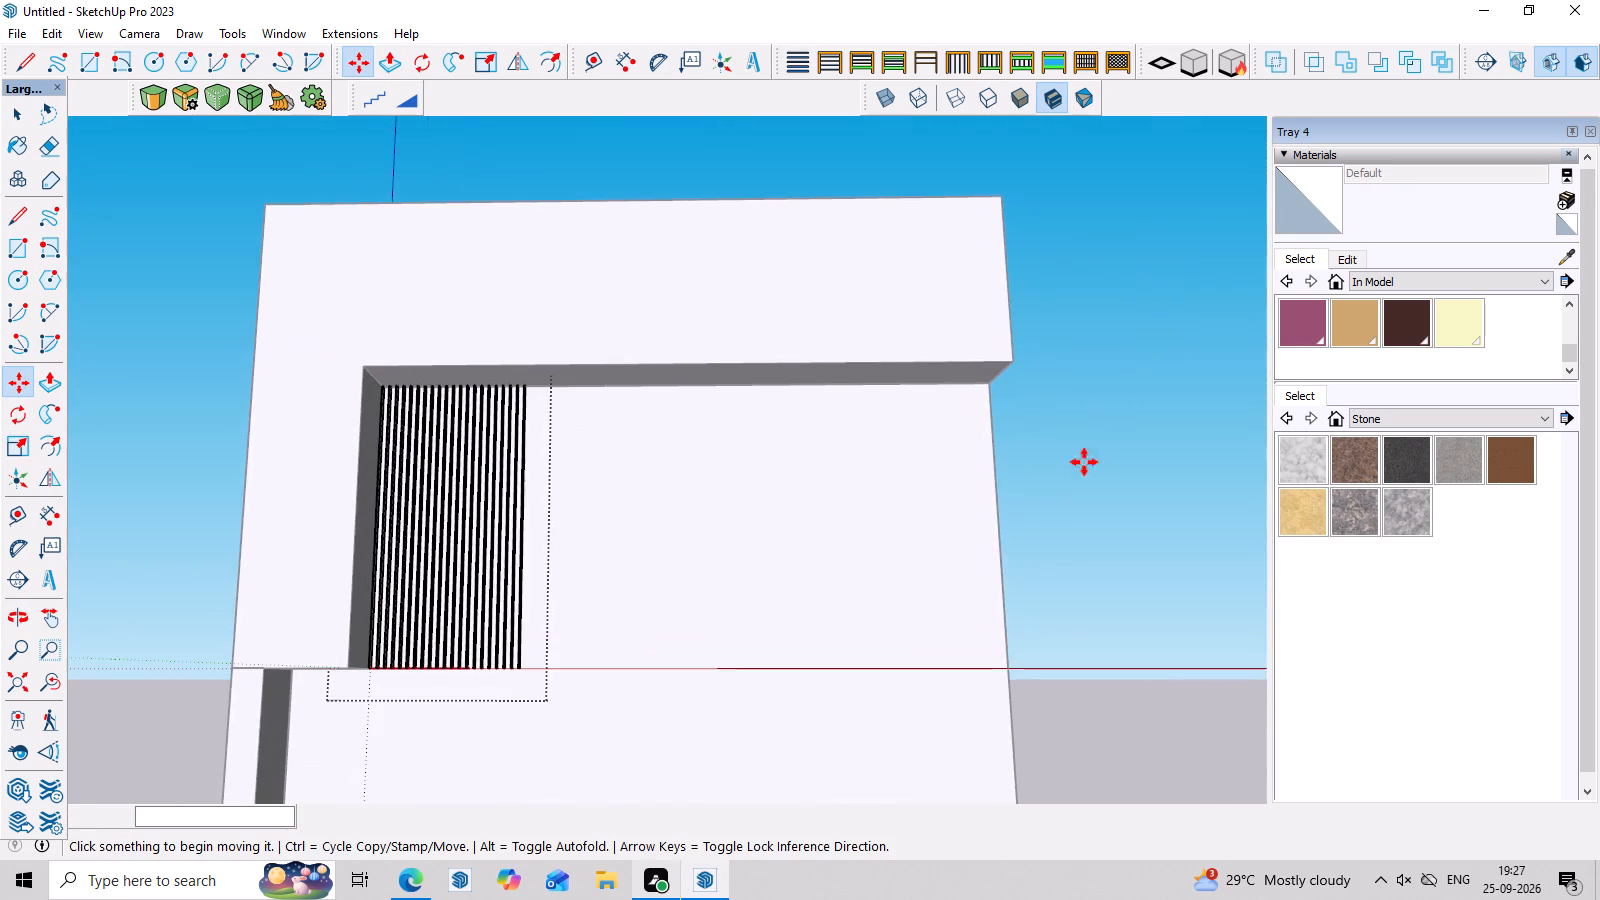
{"action": "scroll", "coordinate": [864, 597], "scroll_direction": "up", "scroll_amount": 3}
{"action": "scroll", "coordinate": [408, 701], "scroll_direction": "up", "scroll_amount": 7}
{"action": "scroll", "coordinate": [466, 633], "scroll_direction": "up", "scroll_amount": 4}
{"action": "key", "text": "space"}
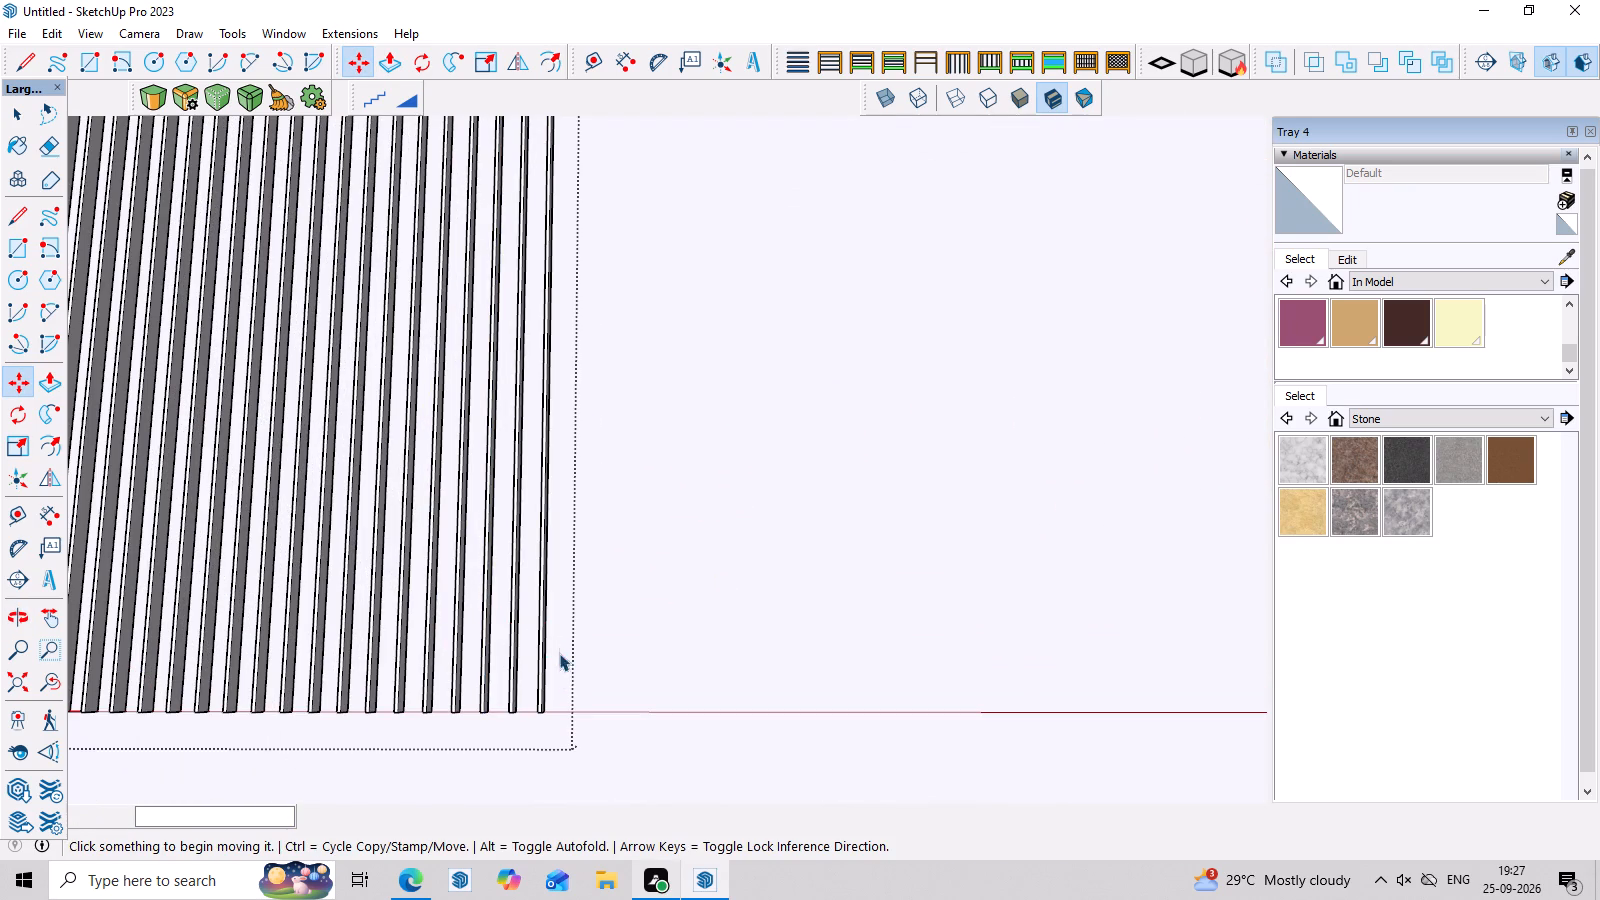
{"action": "left_click", "coordinate": [606, 665]}
Paint the component of vertical strips with Wood Veneer 01 from the Wood materials, and deselect it.
{"action": "left_click", "coordinate": [542, 704]}
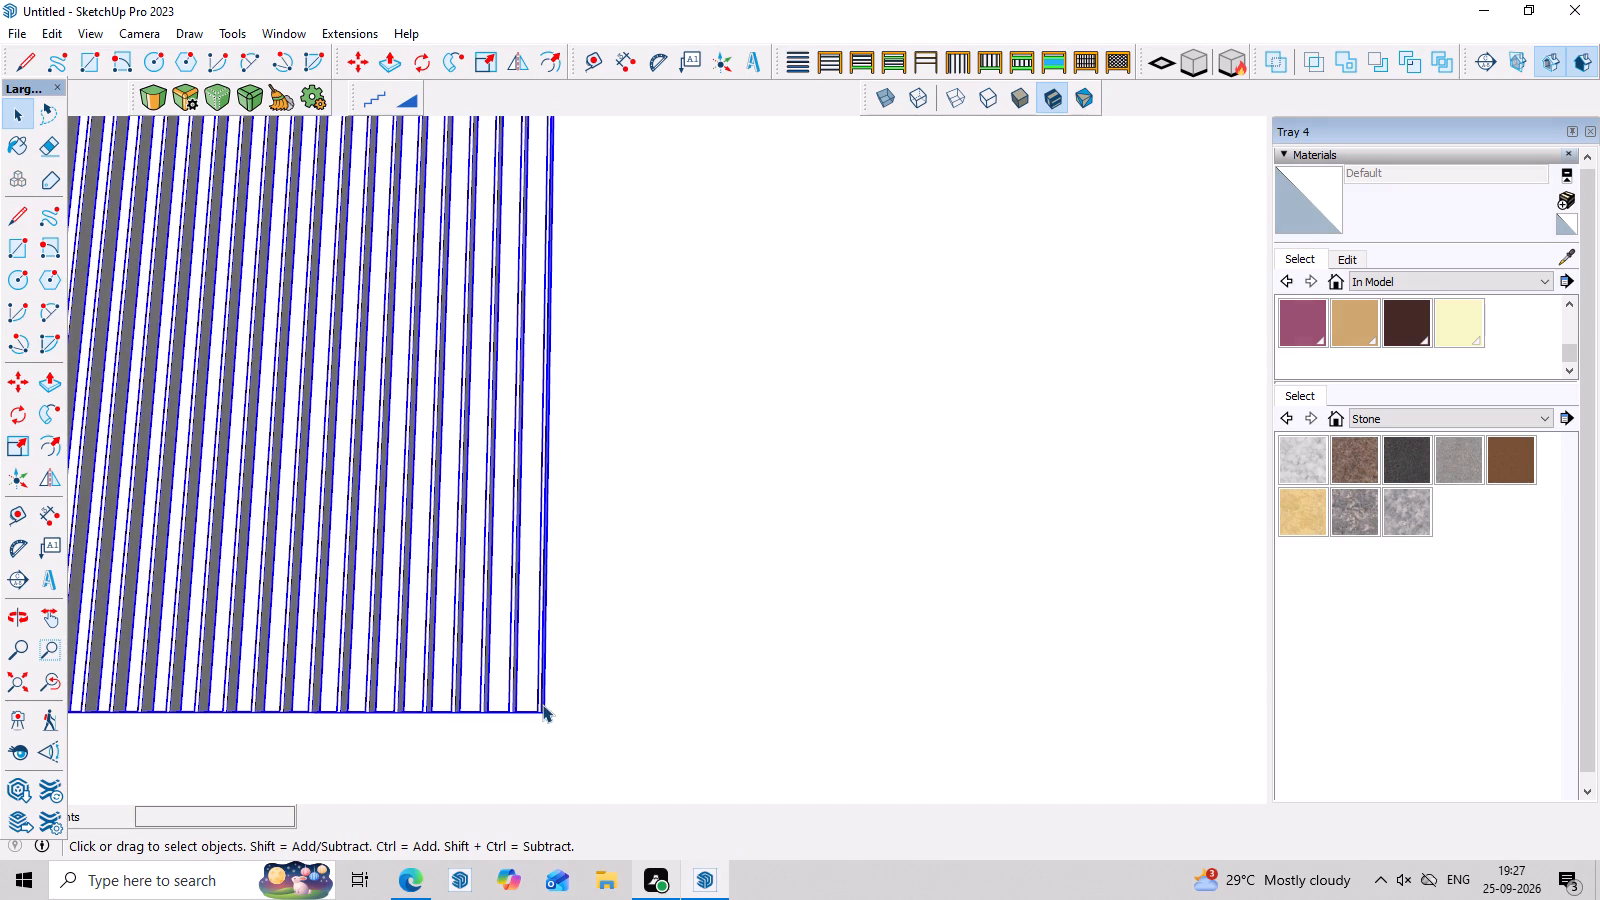
{"action": "left_click", "coordinate": [1418, 326]}
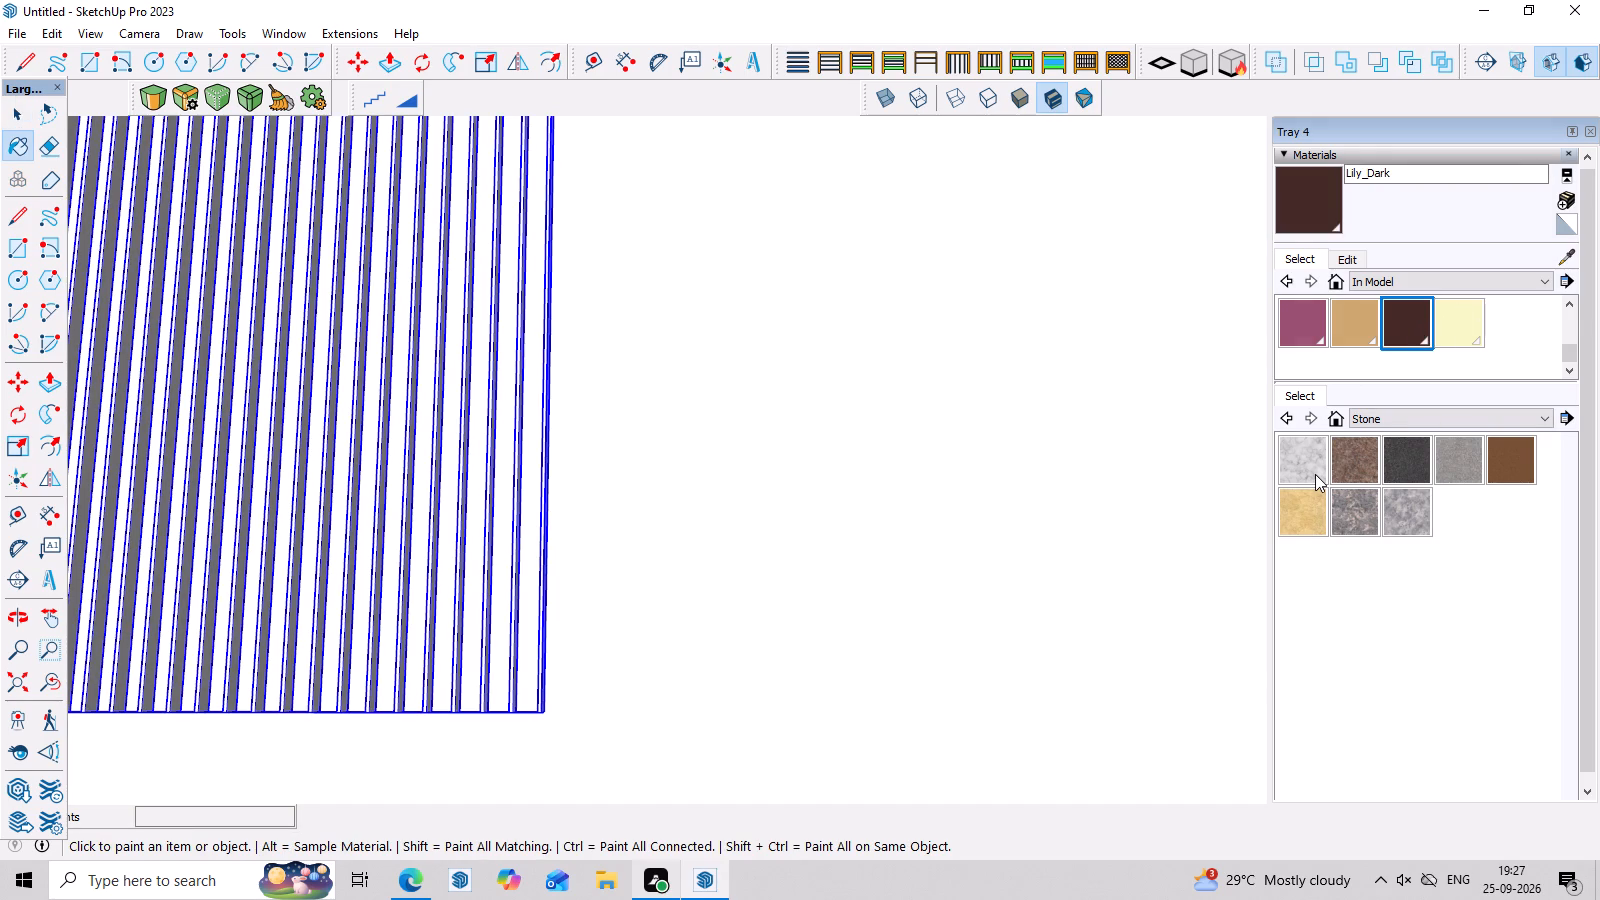
{"action": "left_click", "coordinate": [1521, 461]}
{"action": "left_click", "coordinate": [1431, 424]}
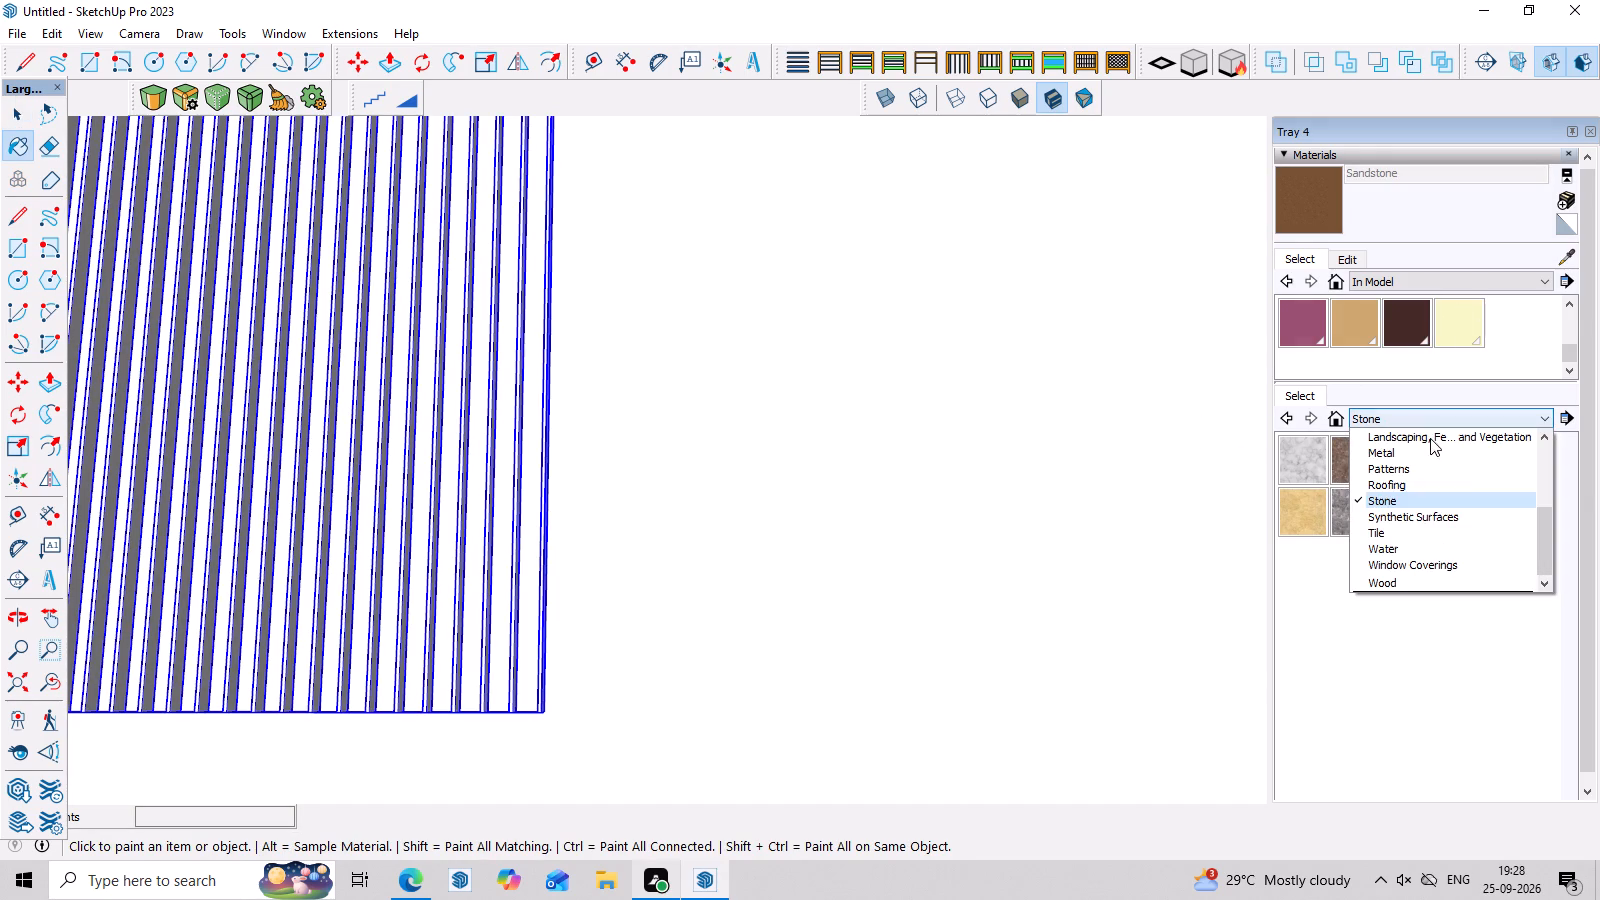
{"action": "left_click", "coordinate": [1437, 516]}
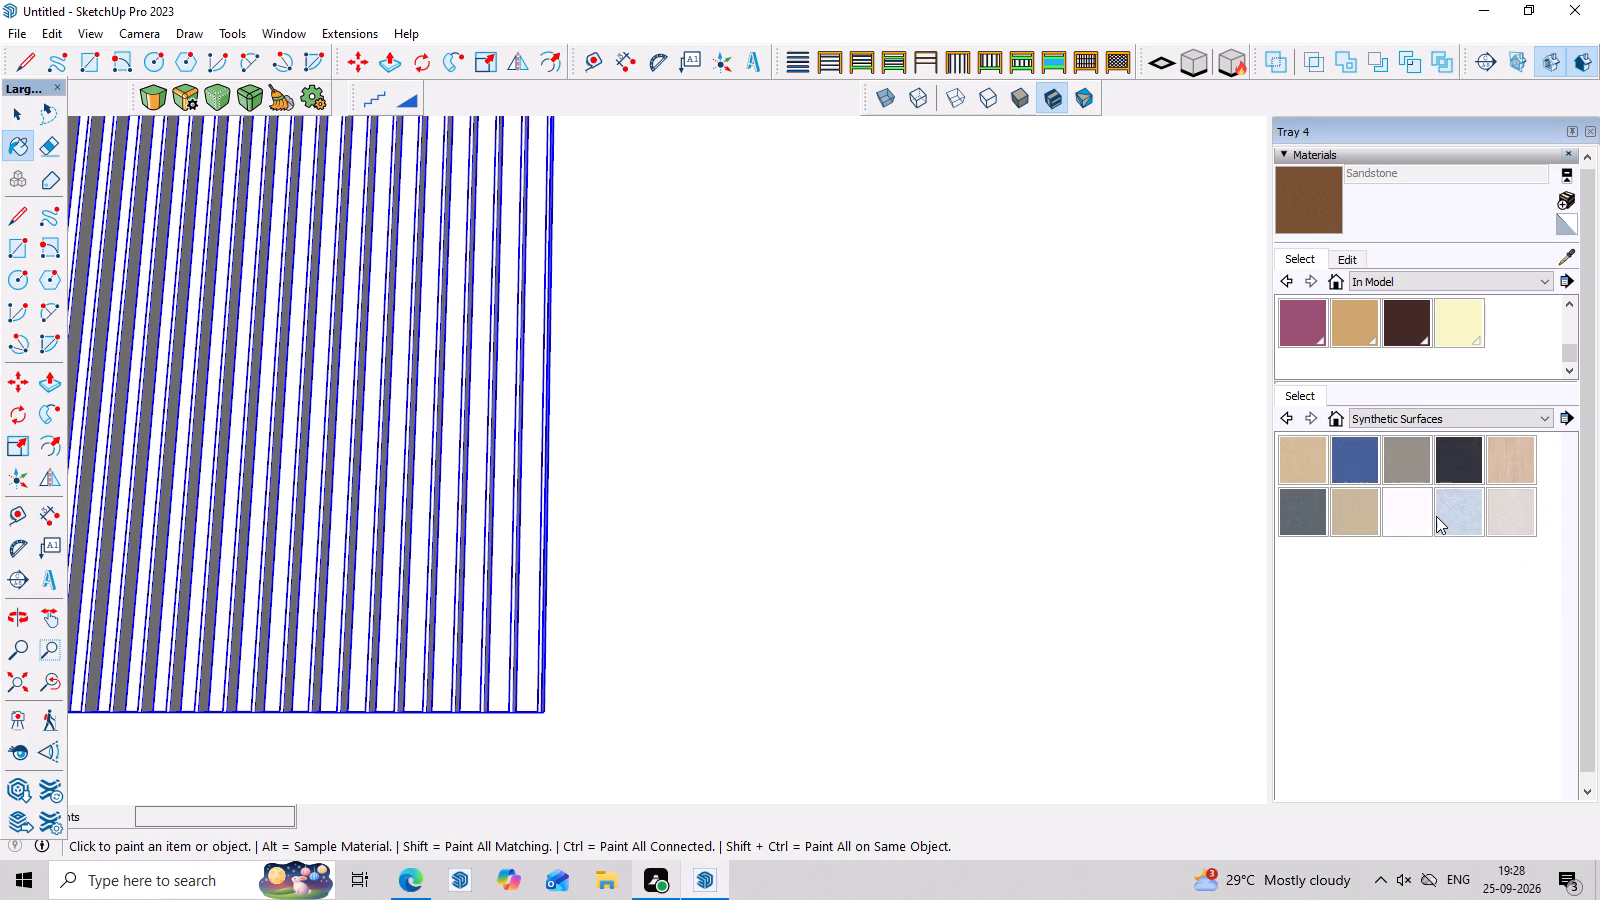
{"action": "left_click", "coordinate": [1432, 420]}
{"action": "scroll", "coordinate": [1428, 452], "scroll_direction": "up", "scroll_amount": 7}
{"action": "scroll", "coordinate": [1420, 514], "scroll_direction": "down", "scroll_amount": 2}
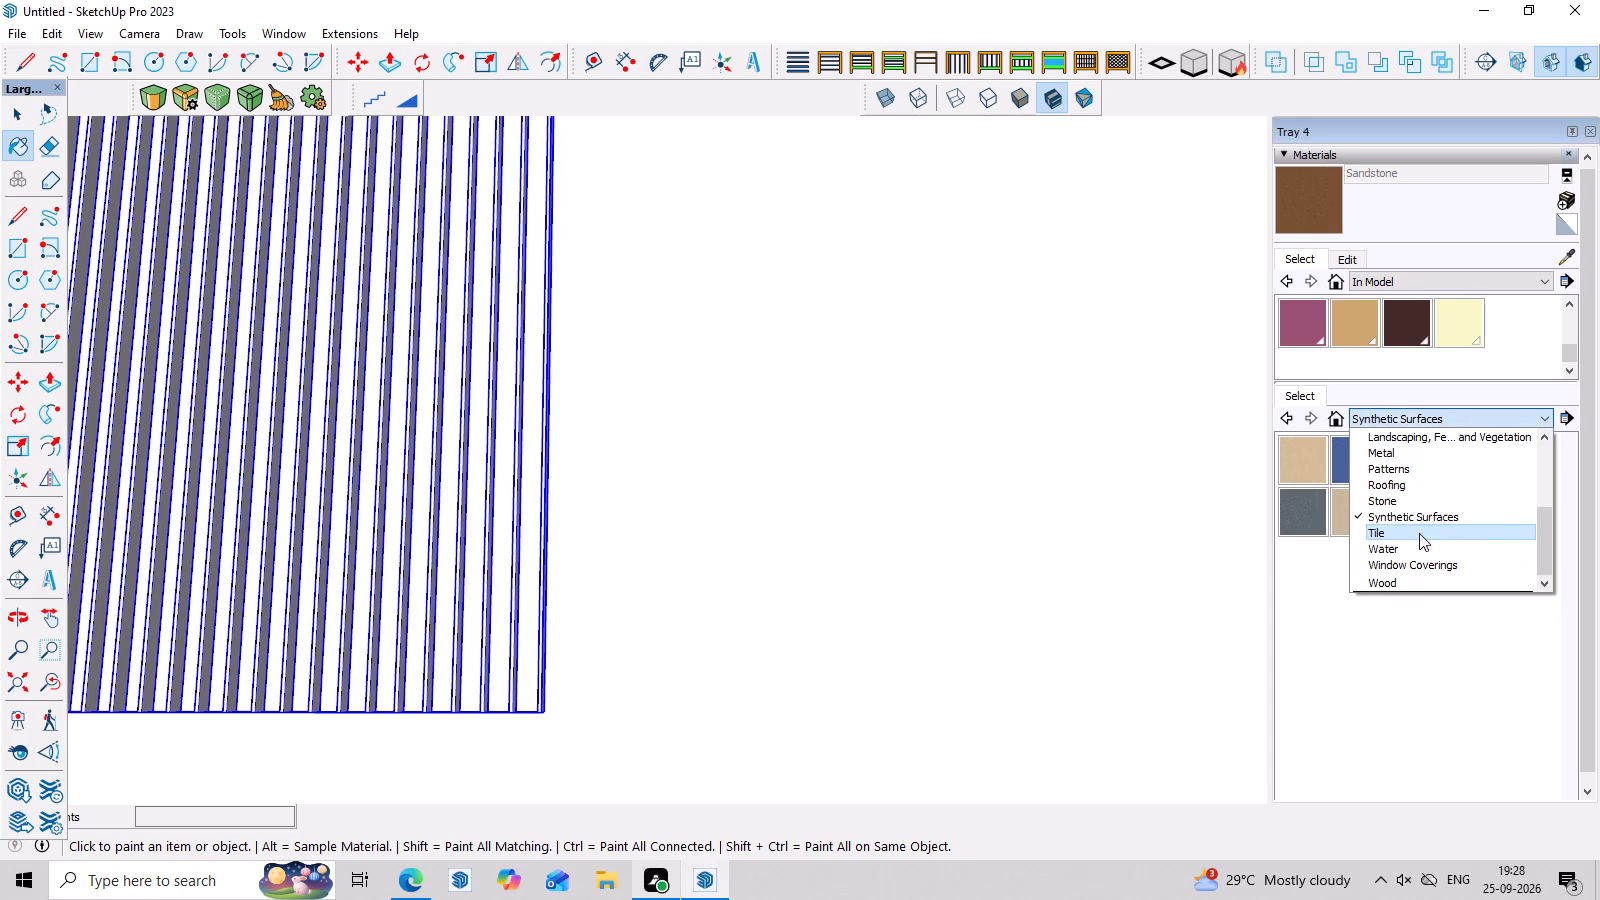
{"action": "scroll", "coordinate": [1419, 533], "scroll_direction": "down", "scroll_amount": 5}
{"action": "left_click", "coordinate": [1417, 585]}
{"action": "scroll", "coordinate": [1459, 504], "scroll_direction": "up", "scroll_amount": 2}
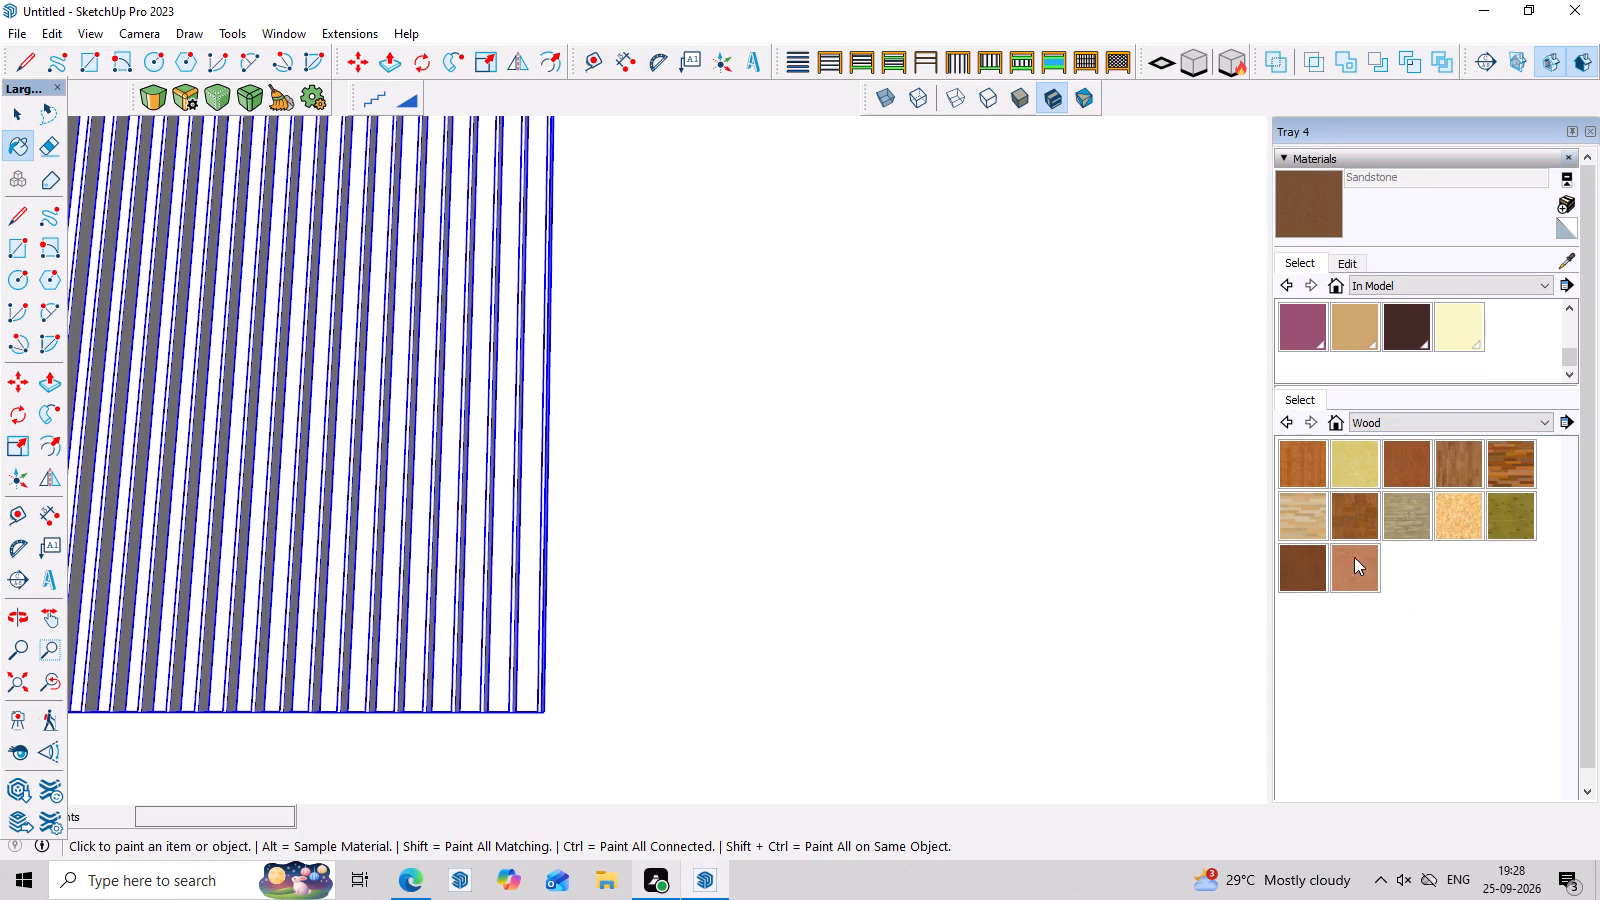
{"action": "left_click", "coordinate": [1308, 569]}
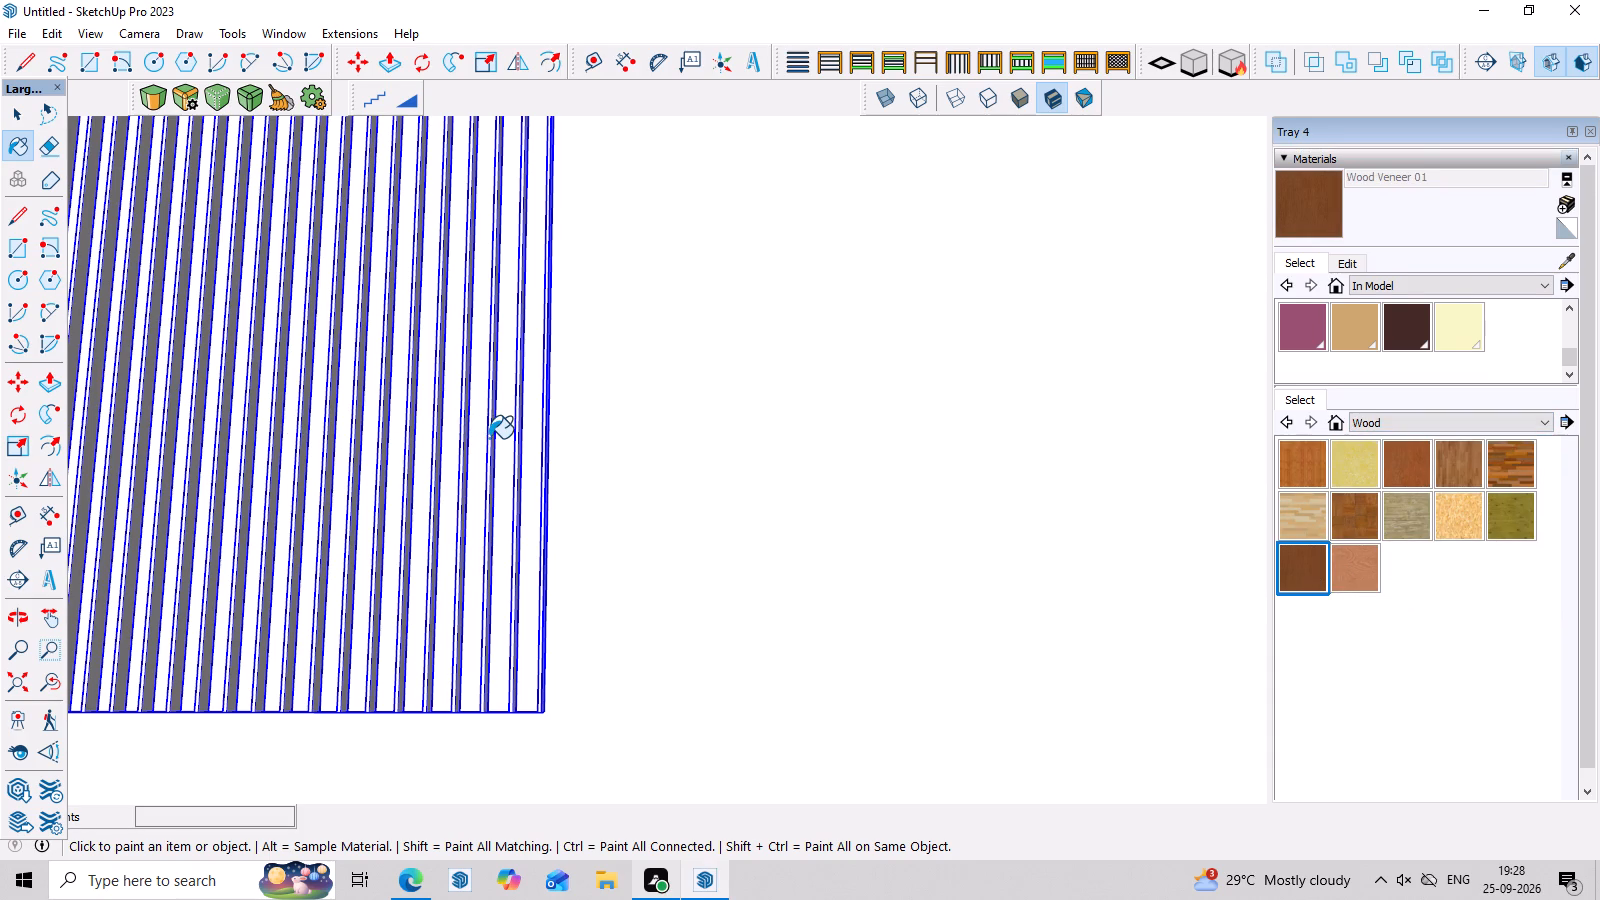
{"action": "left_click", "coordinate": [489, 438]}
{"action": "scroll", "coordinate": [488, 458], "scroll_direction": "down", "scroll_amount": 18}
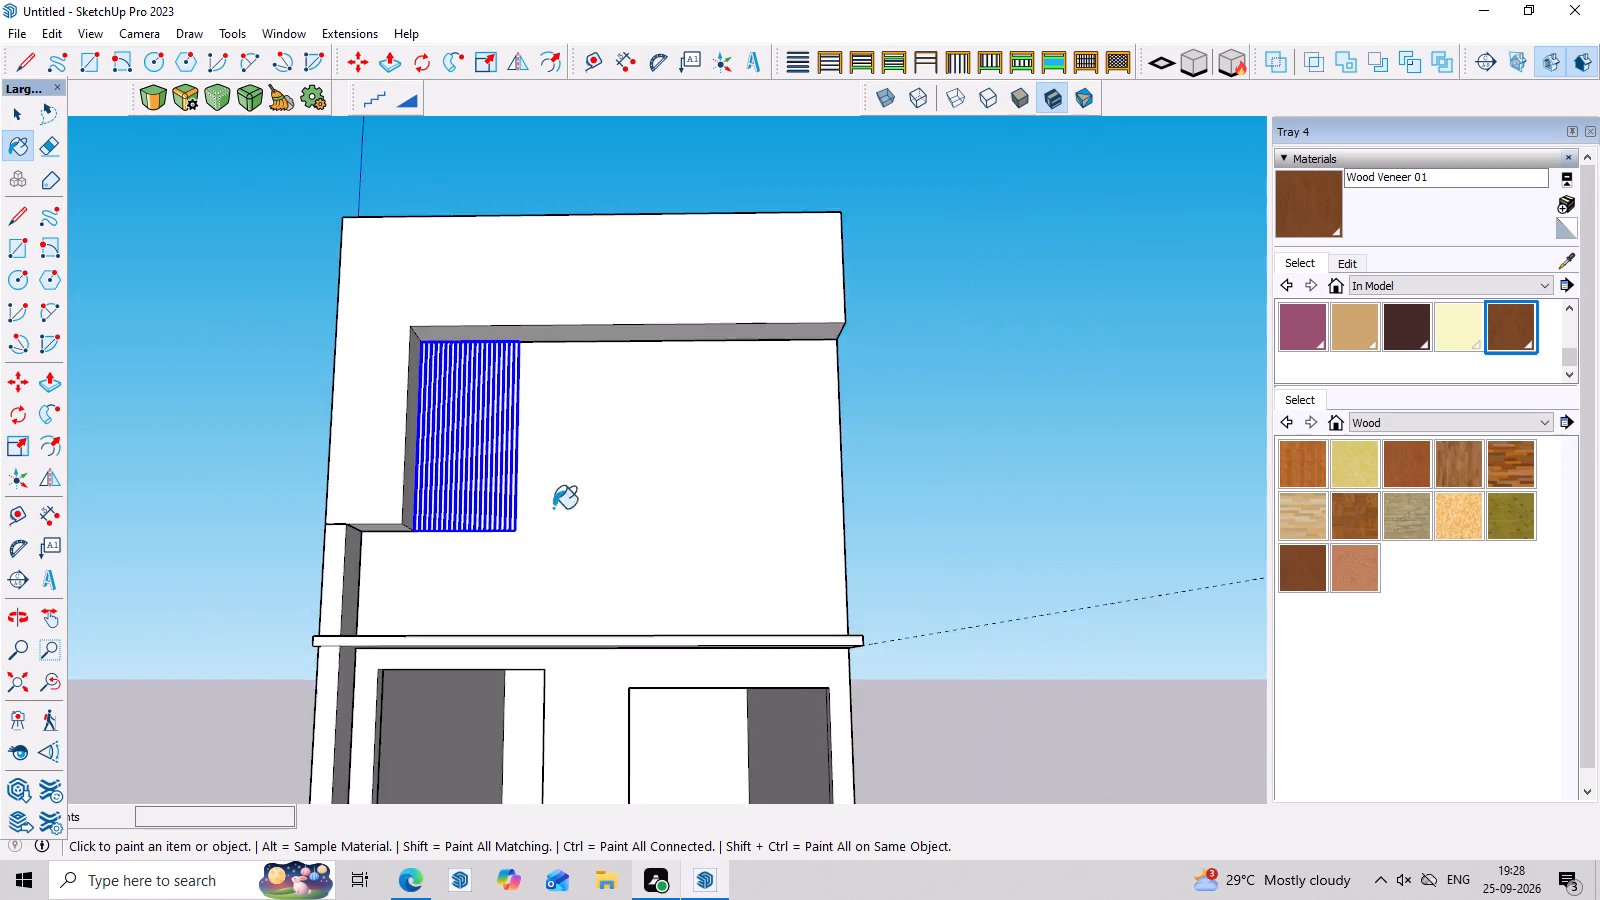
{"action": "middle_click_drag", "start_coordinate": [593, 513], "coordinate": [624, 608]}
{"action": "key", "text": "space"}
{"action": "left_click", "coordinate": [1041, 349]}
Examine the painted vertical strips and the upper frame against the whole front of the building.
{"action": "scroll", "coordinate": [1001, 429], "scroll_direction": "up", "scroll_amount": 3}
{"action": "middle_click_drag", "start_coordinate": [1001, 429], "coordinate": [983, 440]}
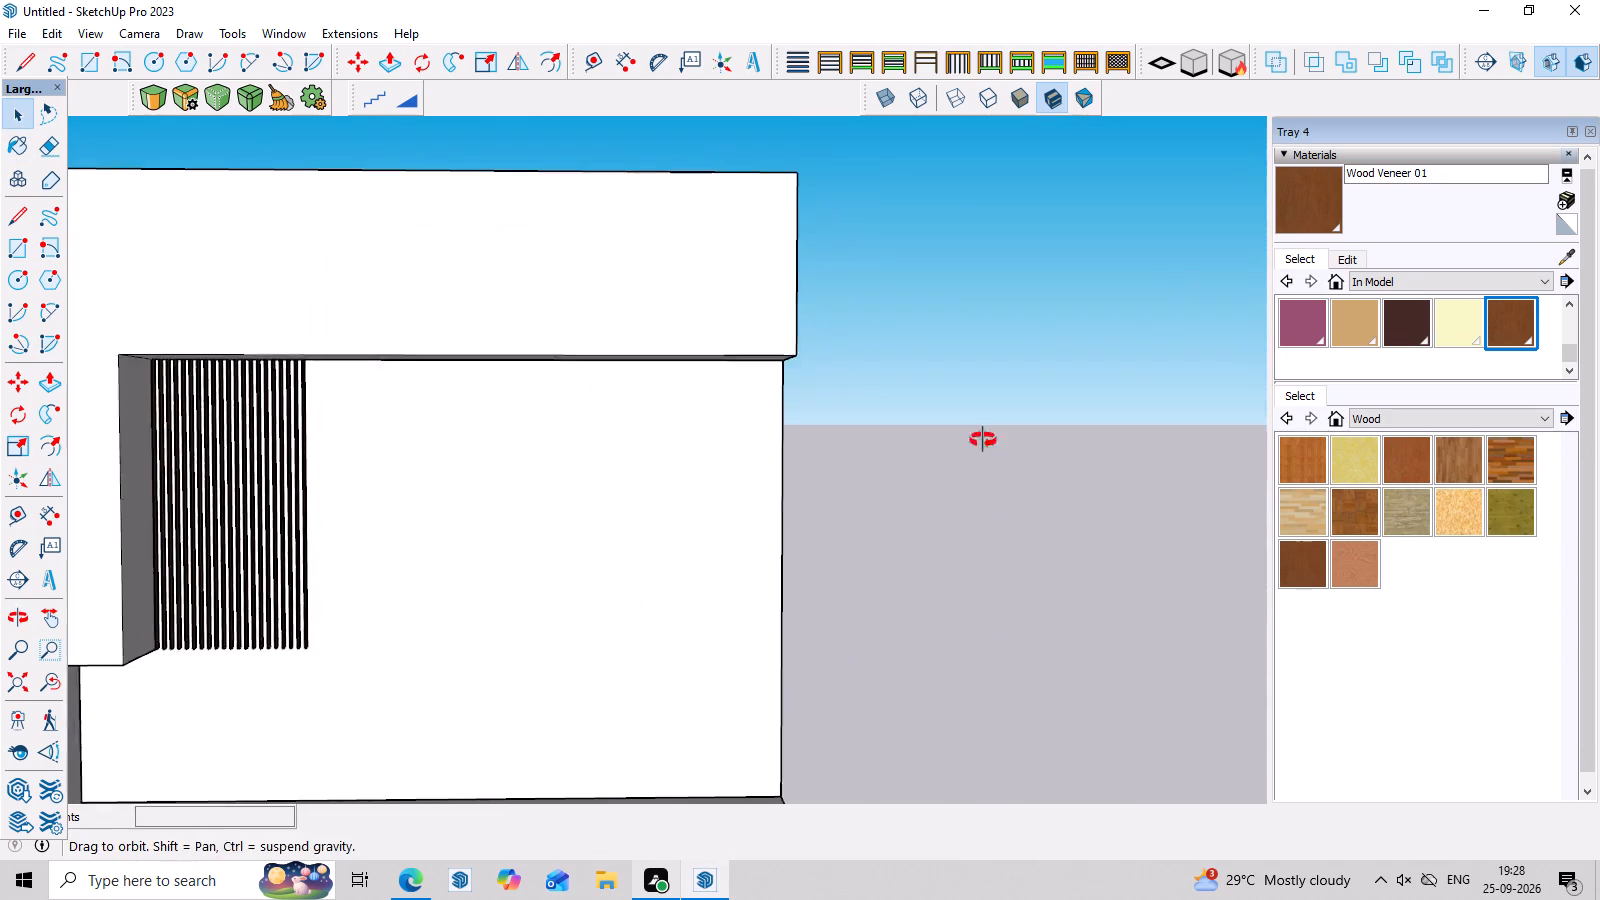
{"action": "middle_click_drag", "start_coordinate": [983, 440], "coordinate": [980, 443]}
{"action": "scroll", "coordinate": [979, 443], "scroll_direction": "down", "scroll_amount": 7}
{"action": "scroll", "coordinate": [697, 518], "scroll_direction": "up", "scroll_amount": 8}
{"action": "middle_click_drag", "start_coordinate": [843, 495], "coordinate": [859, 458]}
{"action": "middle_click", "coordinate": [859, 458]}
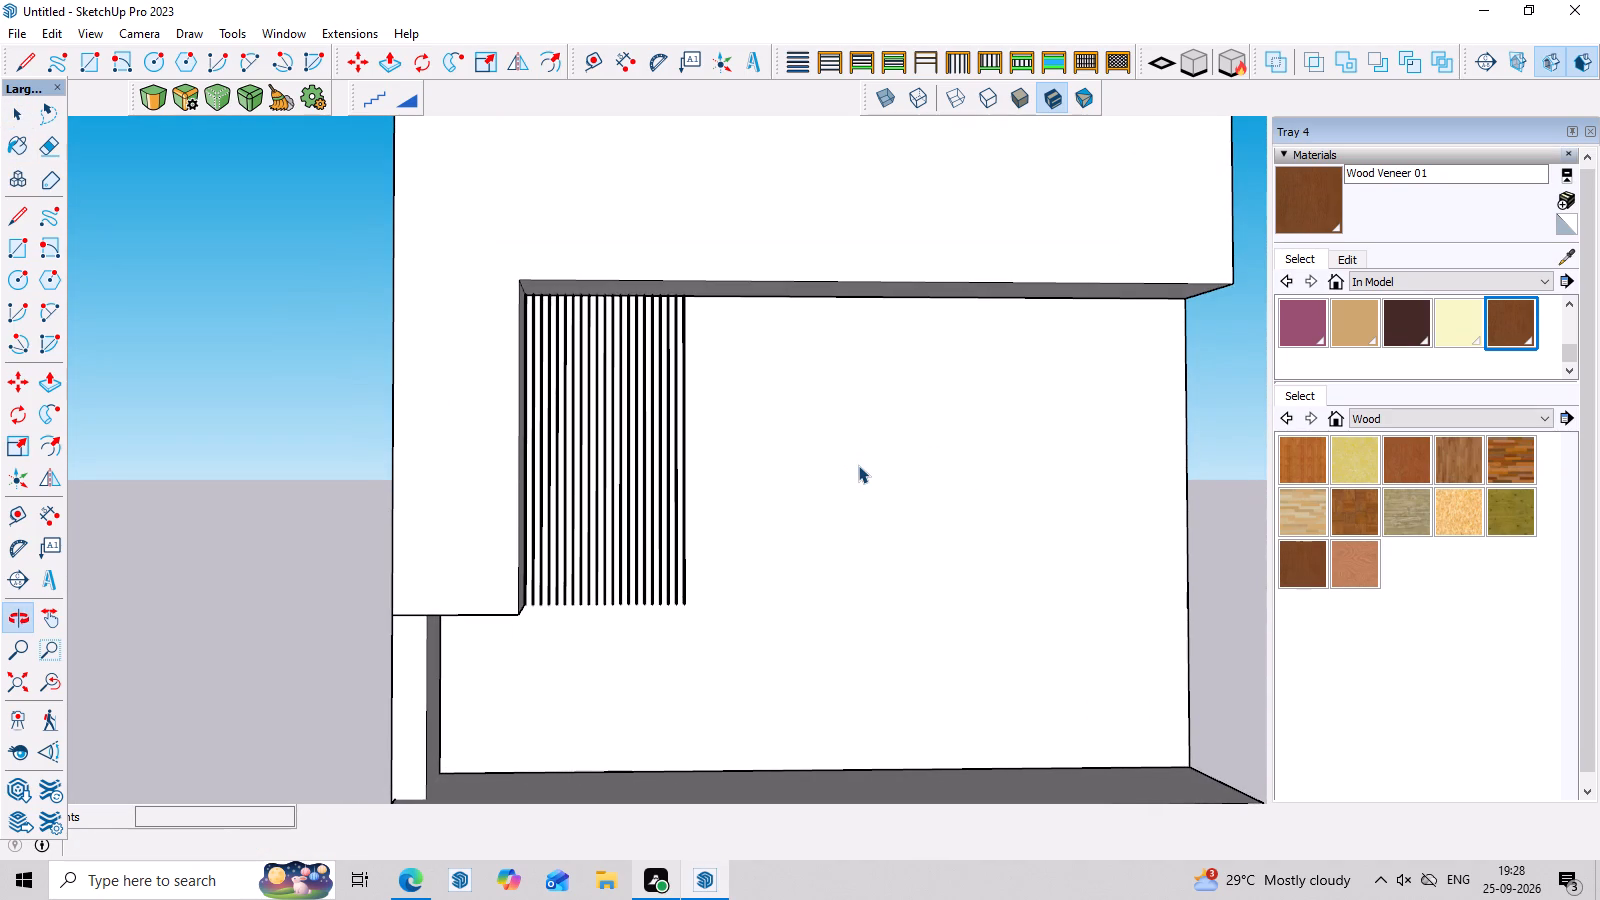
{"action": "scroll", "coordinate": [747, 486], "scroll_direction": "down", "scroll_amount": 5}
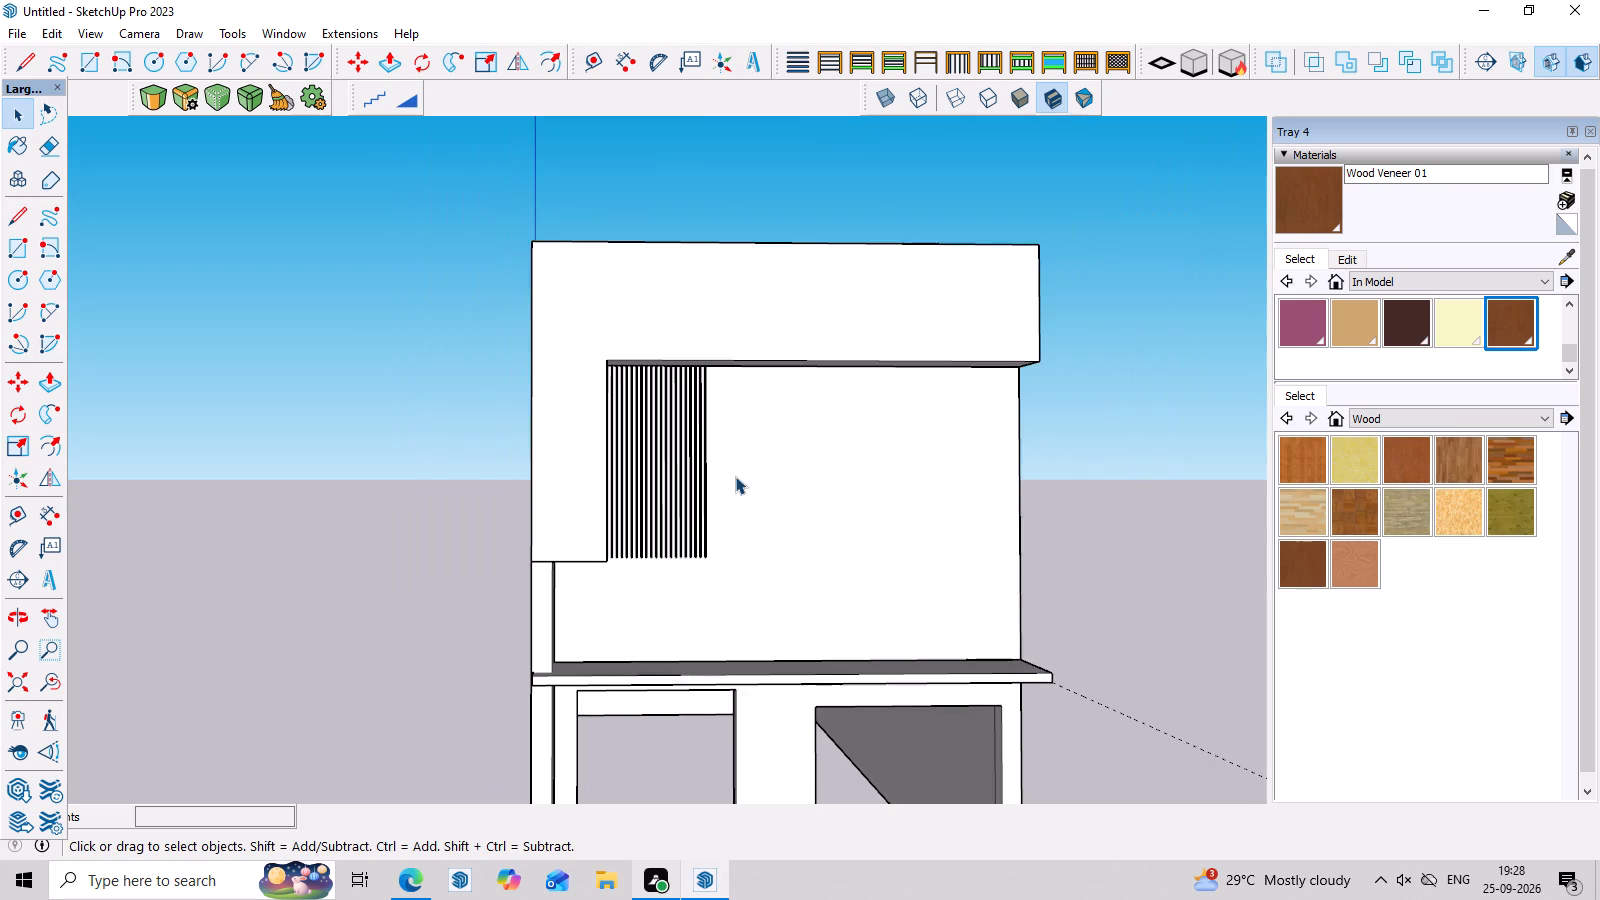
{"action": "middle_click_drag", "start_coordinate": [745, 519], "coordinate": [745, 536]}
{"action": "scroll", "coordinate": [608, 580], "scroll_direction": "up", "scroll_amount": 5}
{"action": "scroll", "coordinate": [607, 555], "scroll_direction": "down", "scroll_amount": 7}
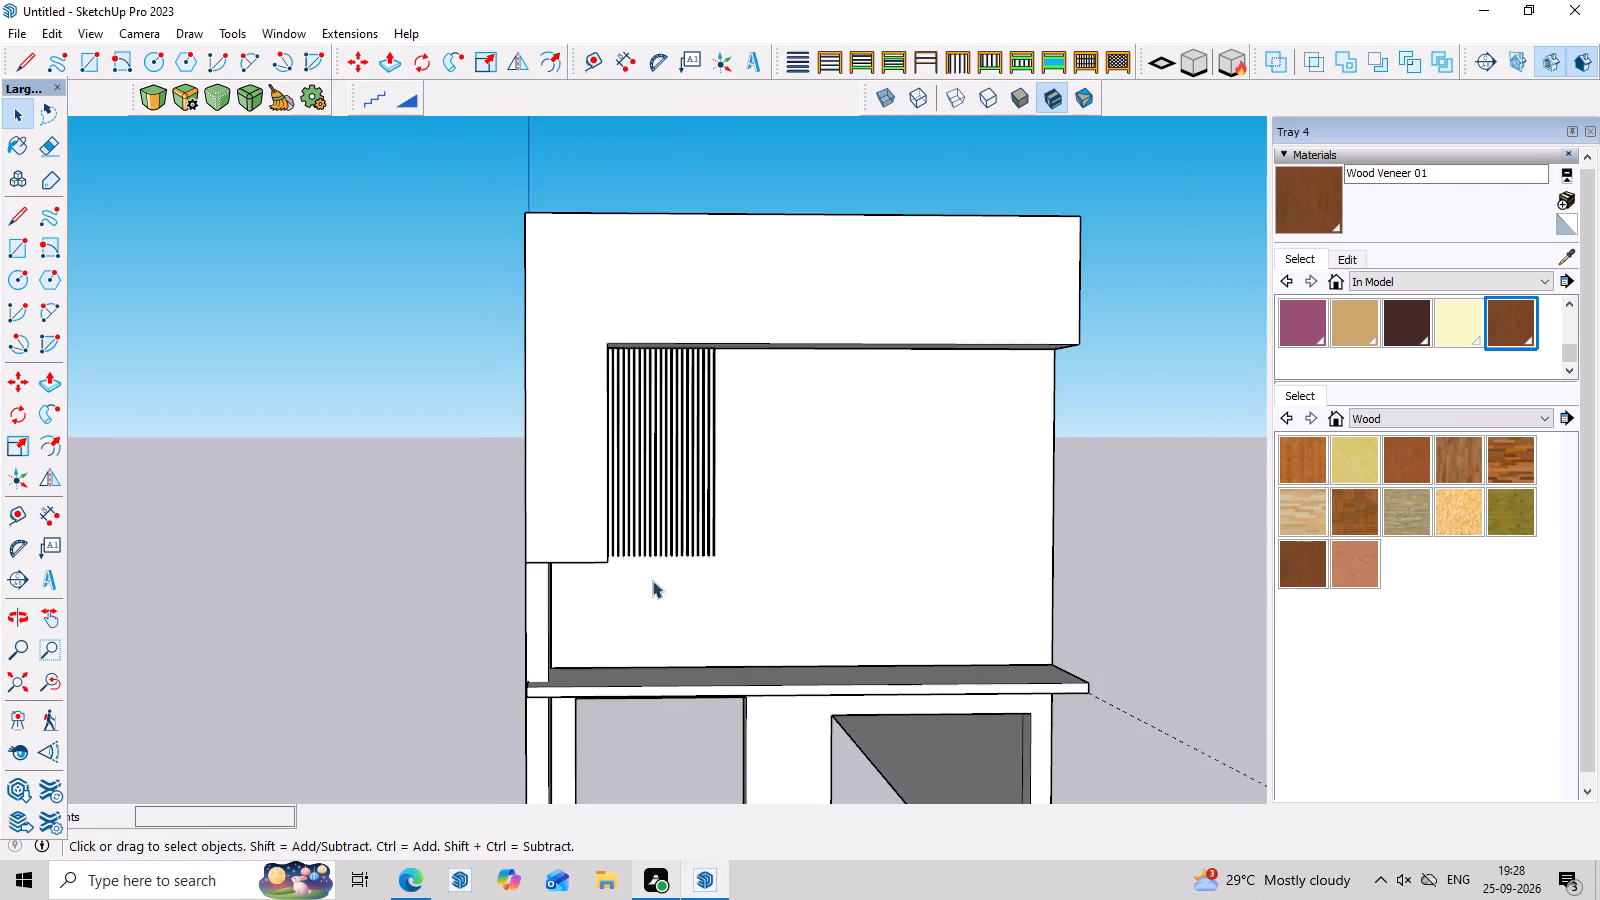
{"action": "middle_click_drag", "start_coordinate": [673, 608], "coordinate": [675, 648]}
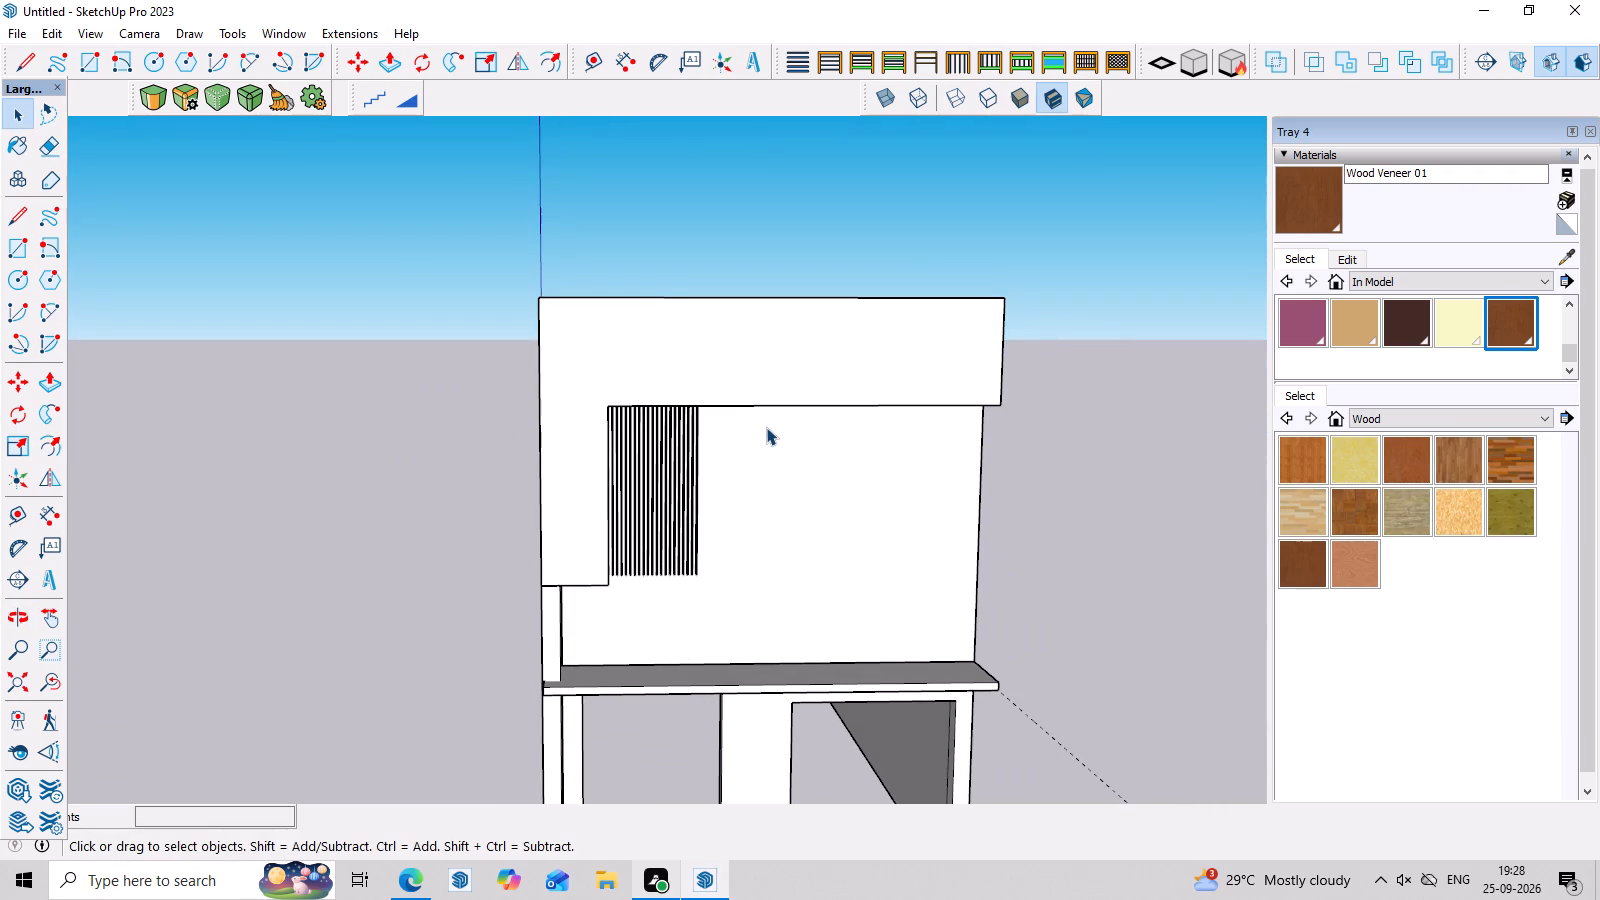
{"action": "scroll", "coordinate": [755, 446], "scroll_direction": "up", "scroll_amount": 2}
{"action": "middle_click_drag", "start_coordinate": [747, 470], "coordinate": [739, 440]}
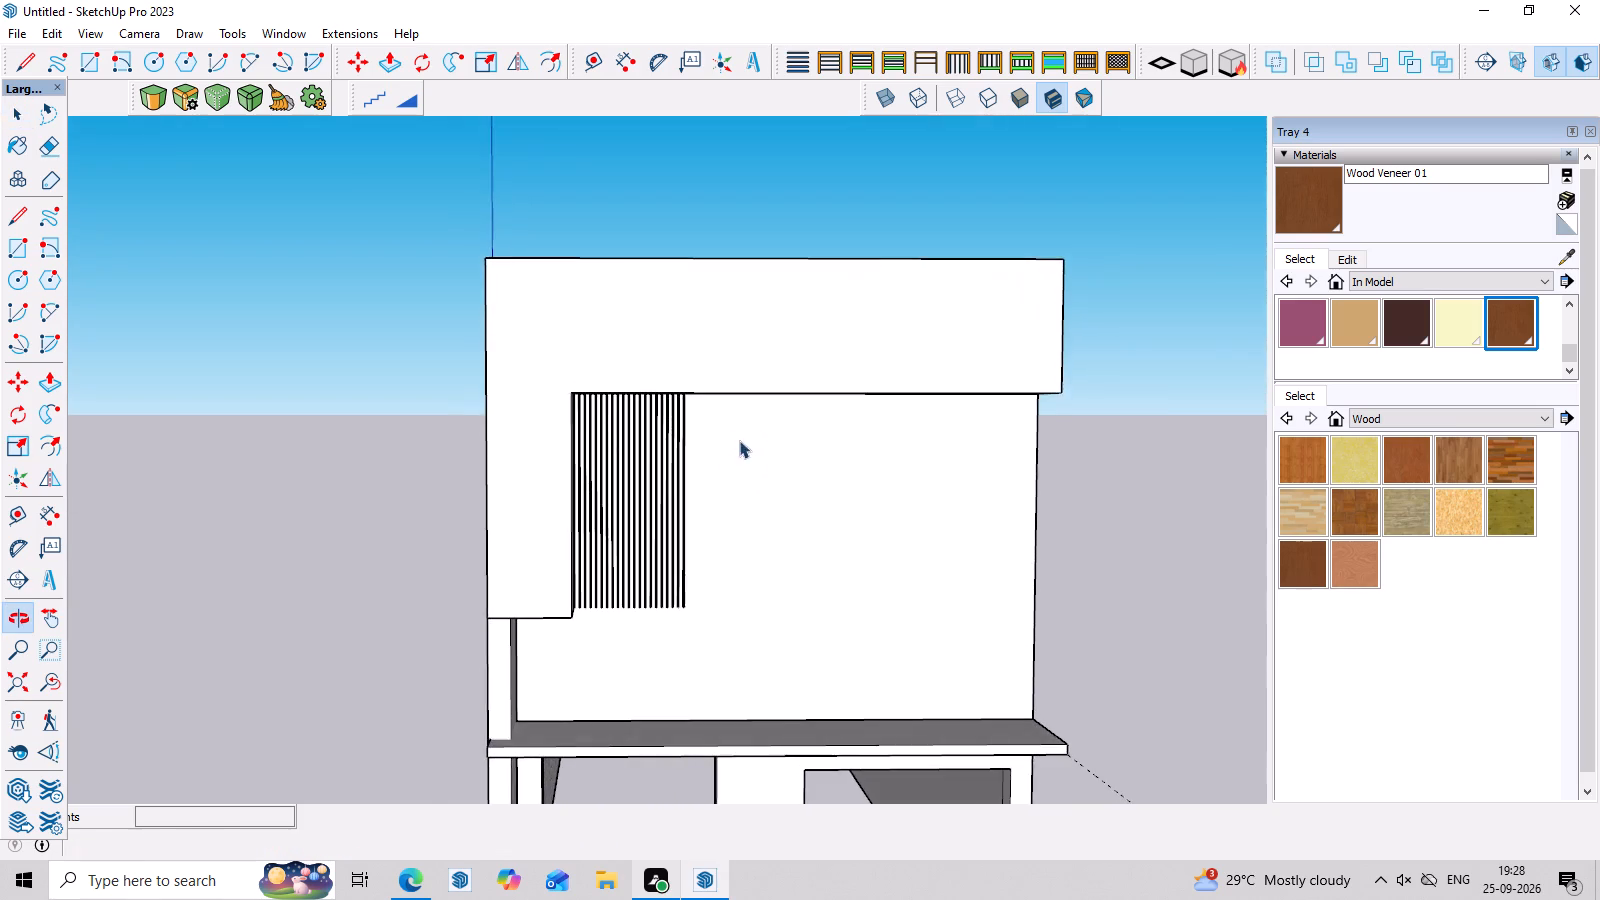
{"action": "scroll", "coordinate": [704, 456], "scroll_direction": "up", "scroll_amount": 3}
{"action": "scroll", "coordinate": [671, 459], "scroll_direction": "down", "scroll_amount": 12}
{"action": "middle_click_drag", "start_coordinate": [827, 496], "coordinate": [837, 539]}
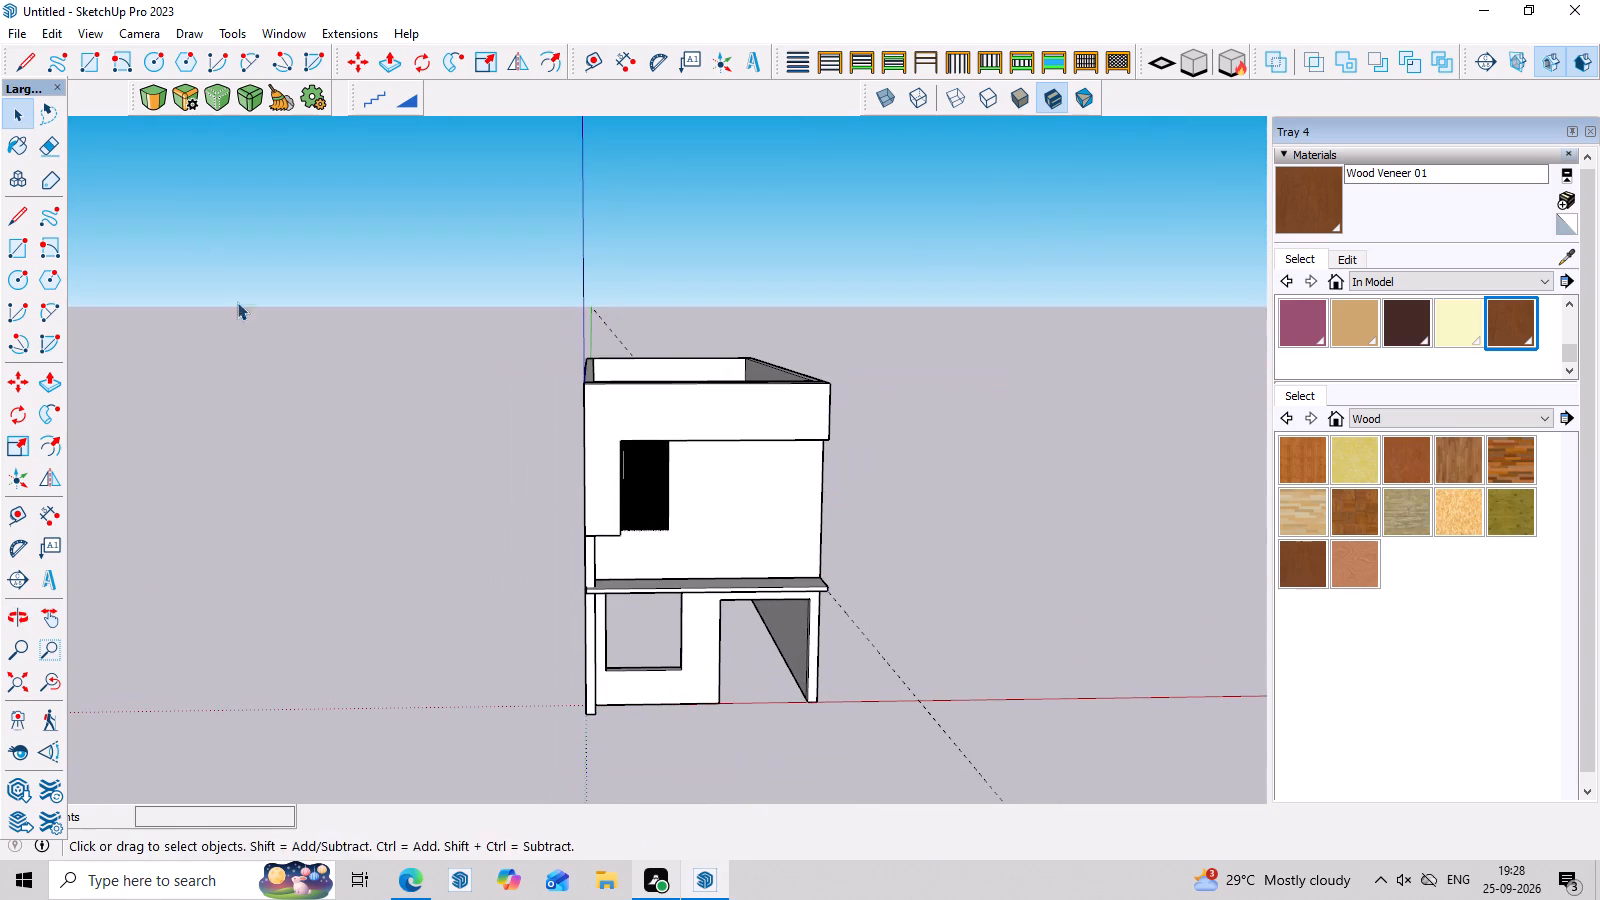
Import the door model from the Downloads folder and place it on the ground beside the building.
{"action": "left_click", "coordinate": [25, 33]}
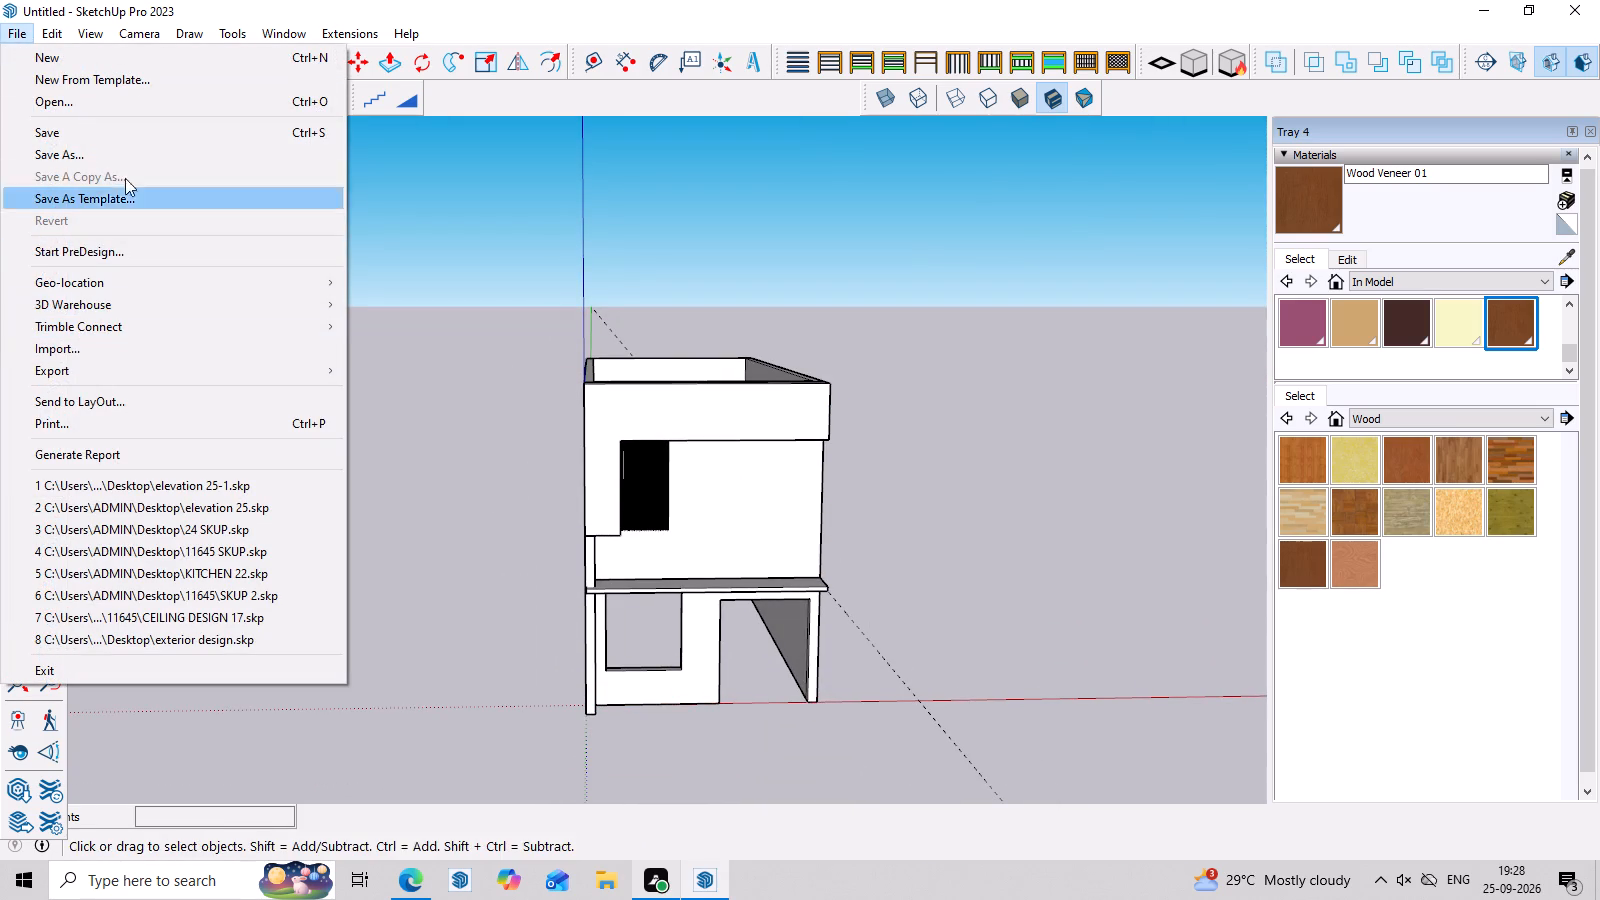
{"action": "left_click", "coordinate": [123, 371]}
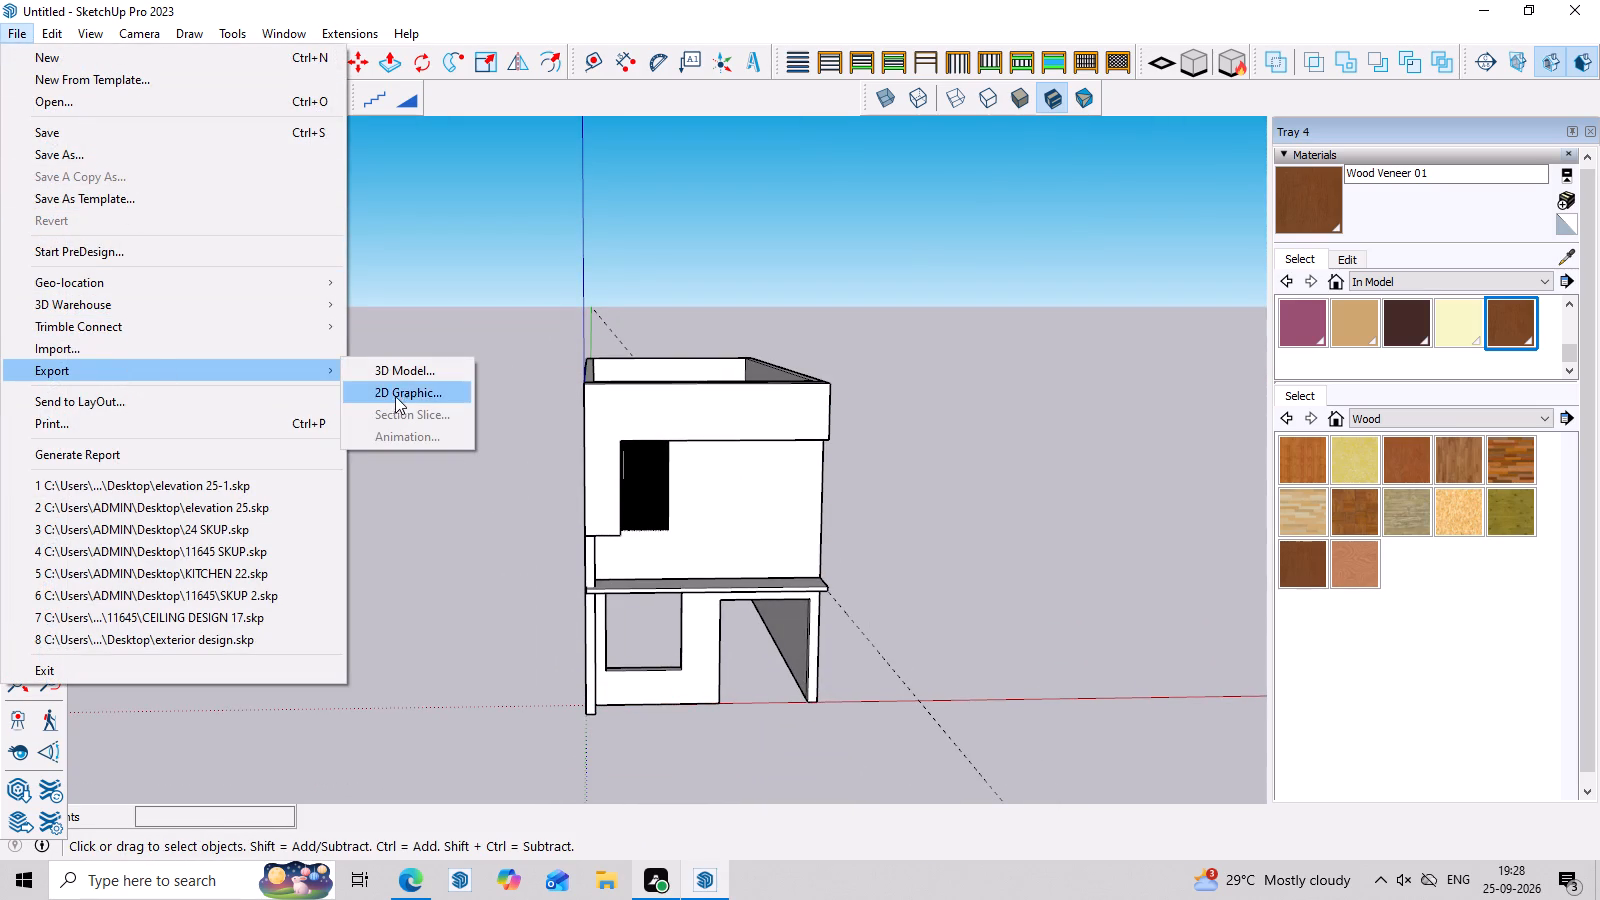
{"action": "left_click", "coordinate": [128, 344]}
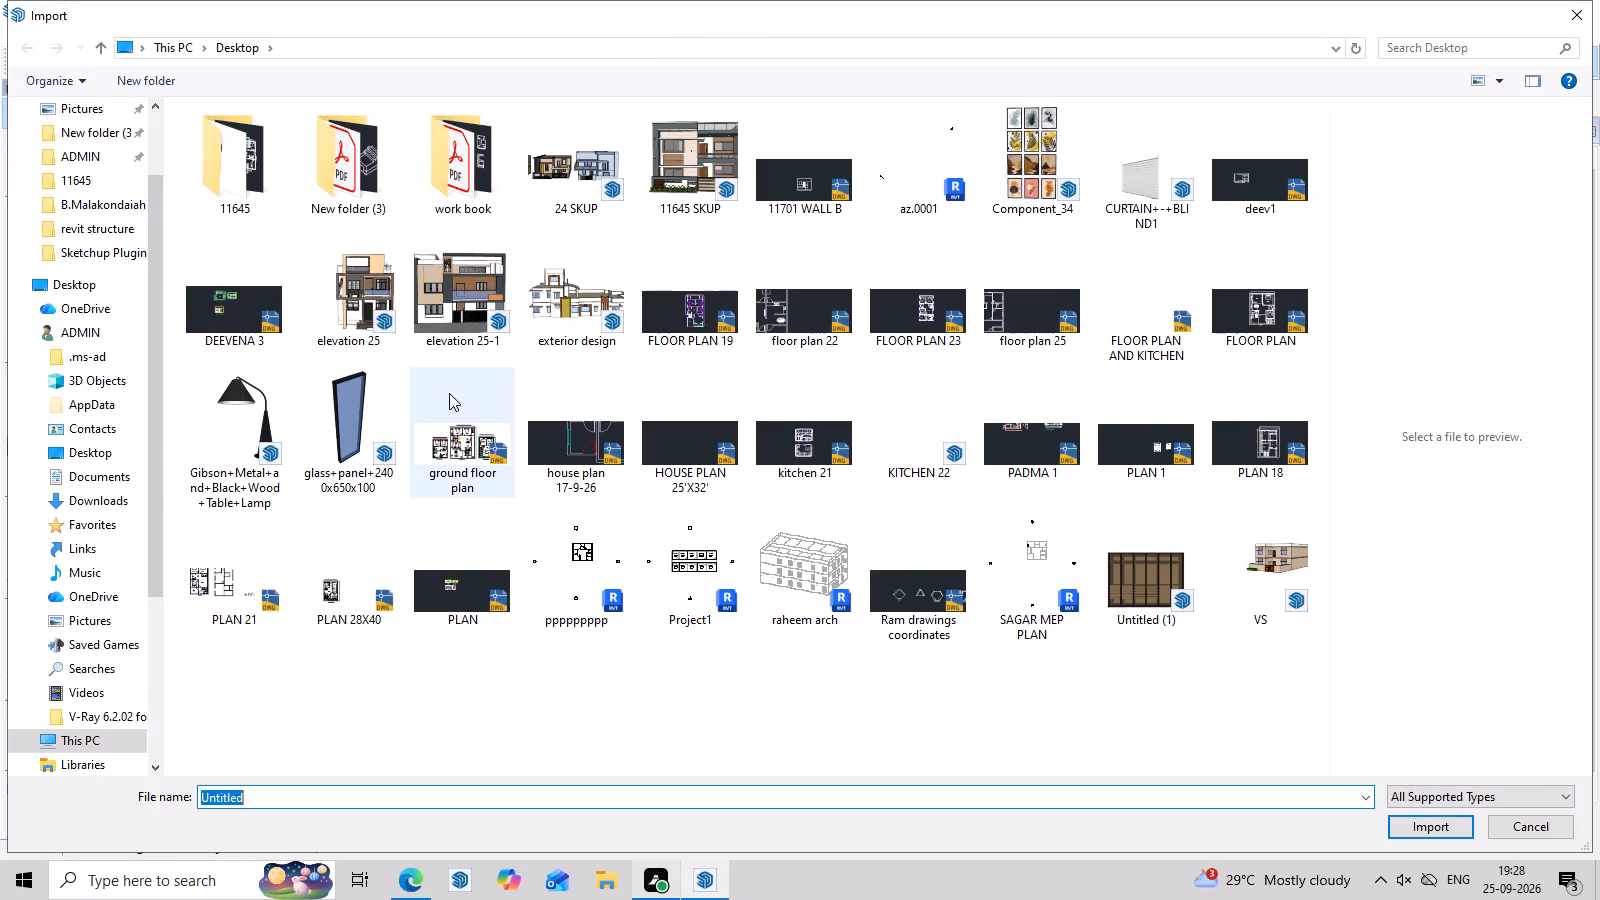
{"action": "scroll", "coordinate": [41, 105], "scroll_direction": "up", "scroll_amount": 6}
{"action": "left_click", "coordinate": [88, 138]}
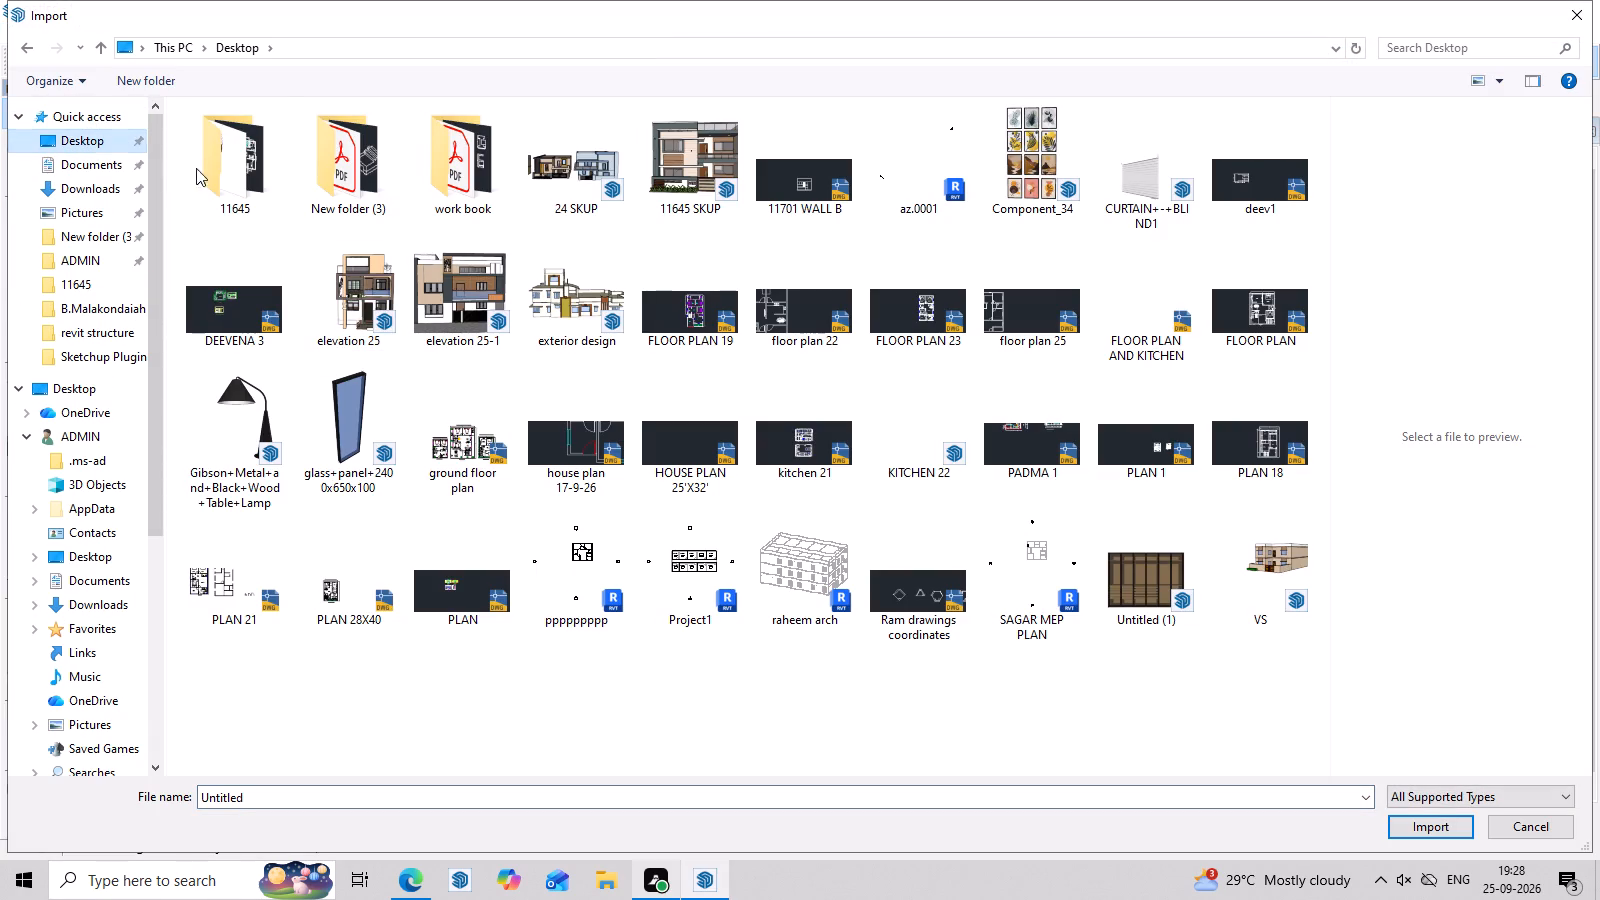
{"action": "left_click", "coordinate": [103, 183]}
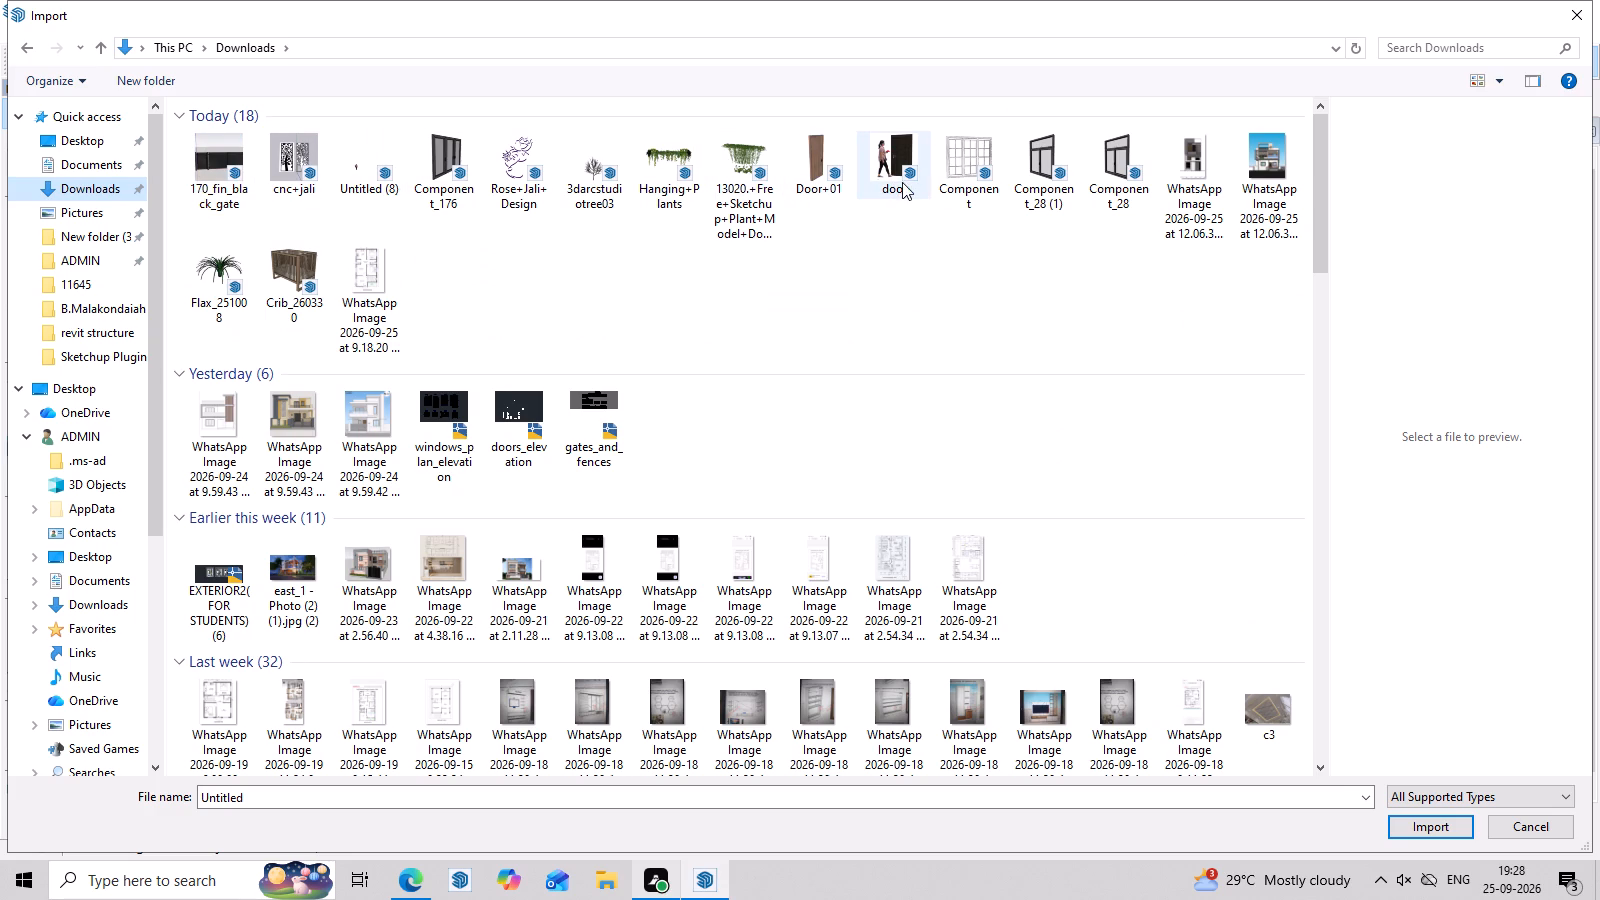
{"action": "left_click", "coordinate": [904, 158]}
{"action": "left_click", "coordinate": [1440, 816]}
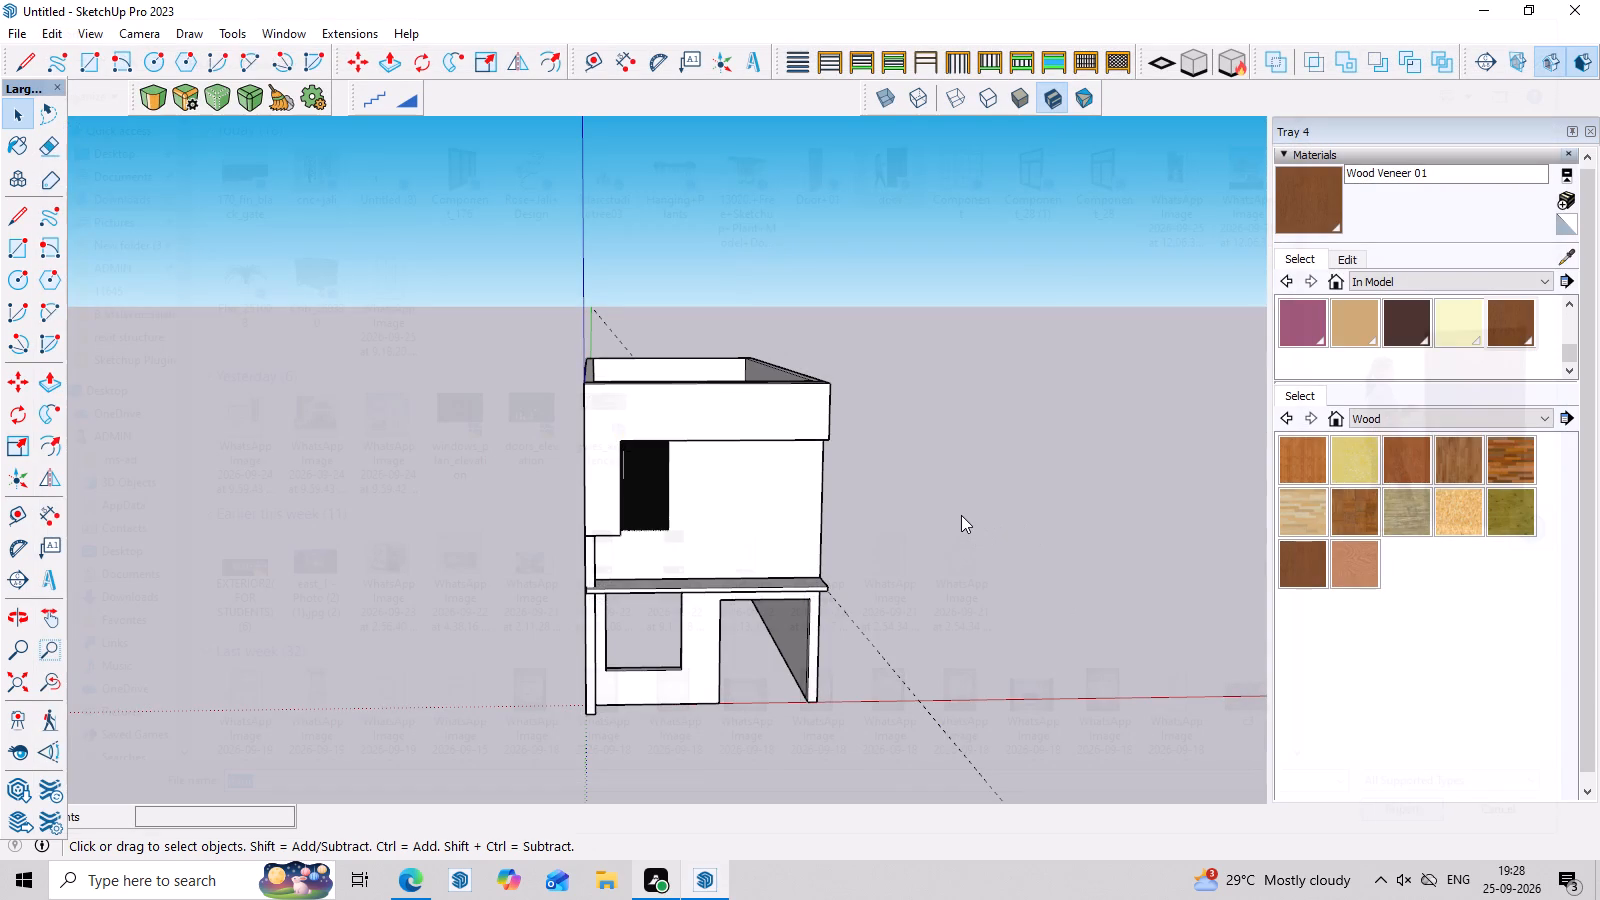
{"action": "left_click", "coordinate": [993, 489]}
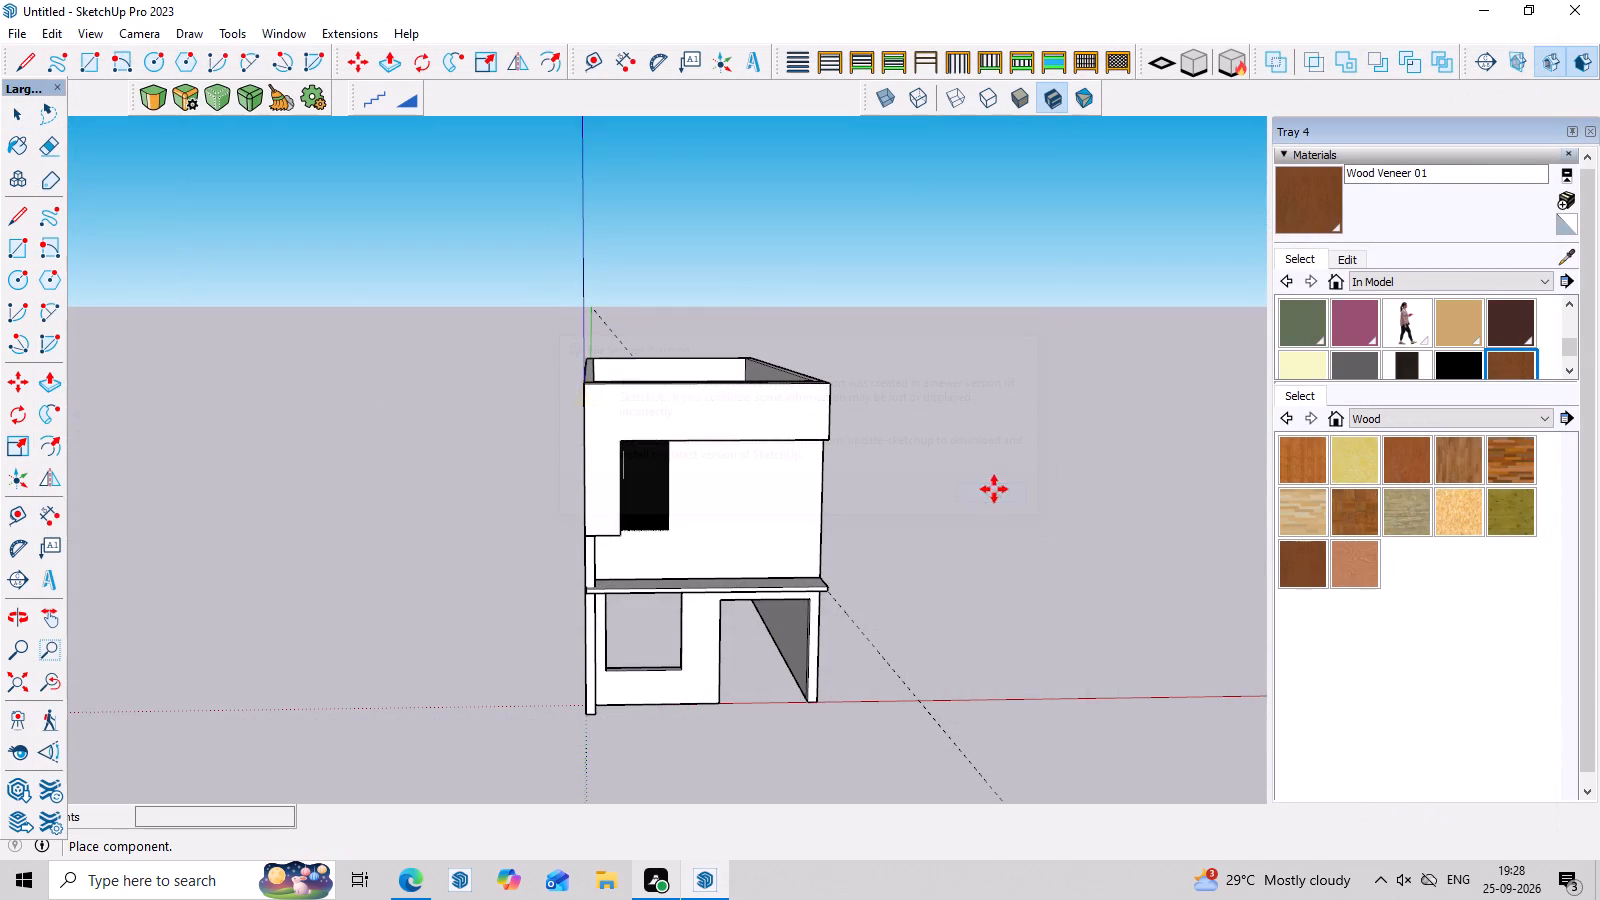
{"action": "scroll", "coordinate": [990, 538], "scroll_direction": "down", "scroll_amount": 7}
{"action": "scroll", "coordinate": [511, 608], "scroll_direction": "down", "scroll_amount": 1}
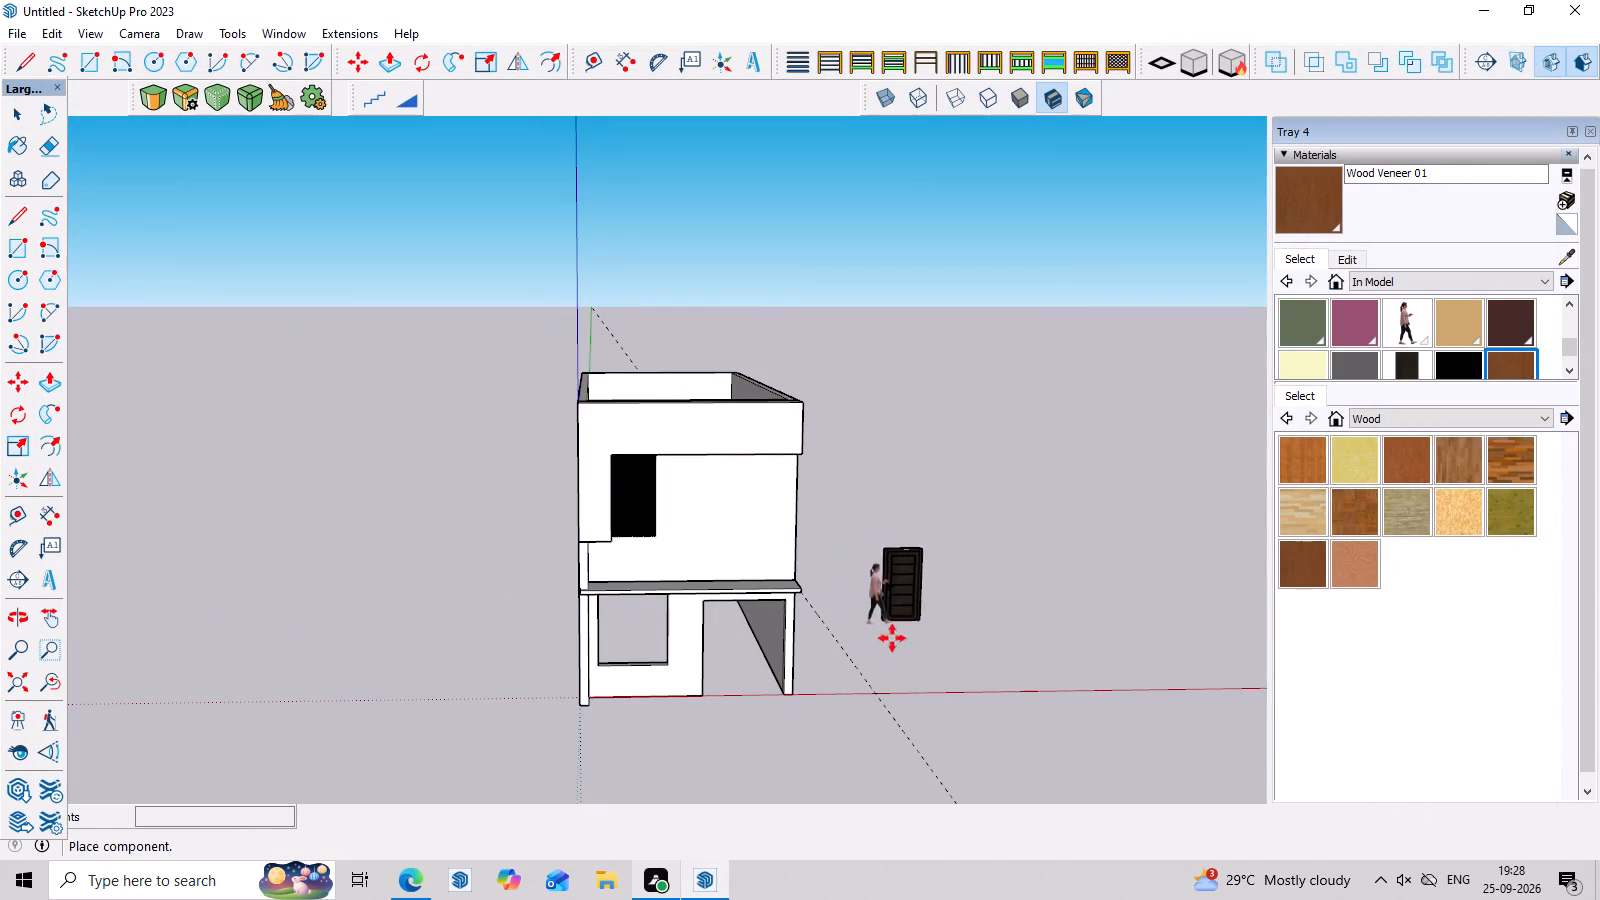
{"action": "left_click", "coordinate": [893, 657]}
Explode the imported door component and delete its bounding component and the walking woman figure, keeping only the door.
{"action": "scroll", "coordinate": [920, 602], "scroll_direction": "up", "scroll_amount": 8}
{"action": "right_click", "coordinate": [935, 634]}
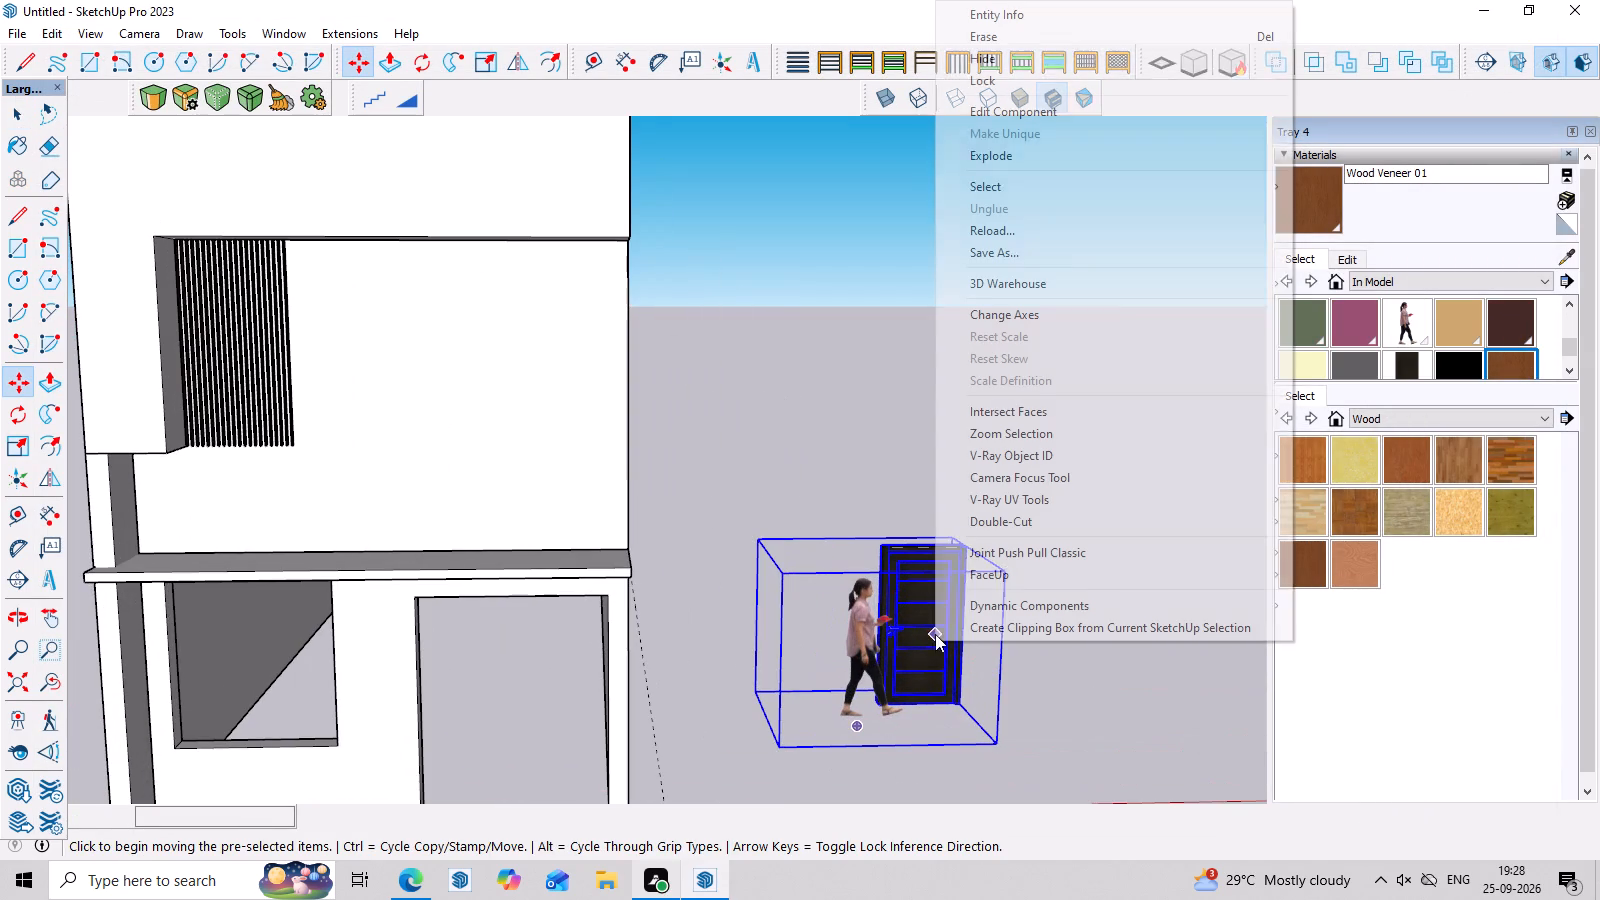
{"action": "left_click", "coordinate": [1035, 156]}
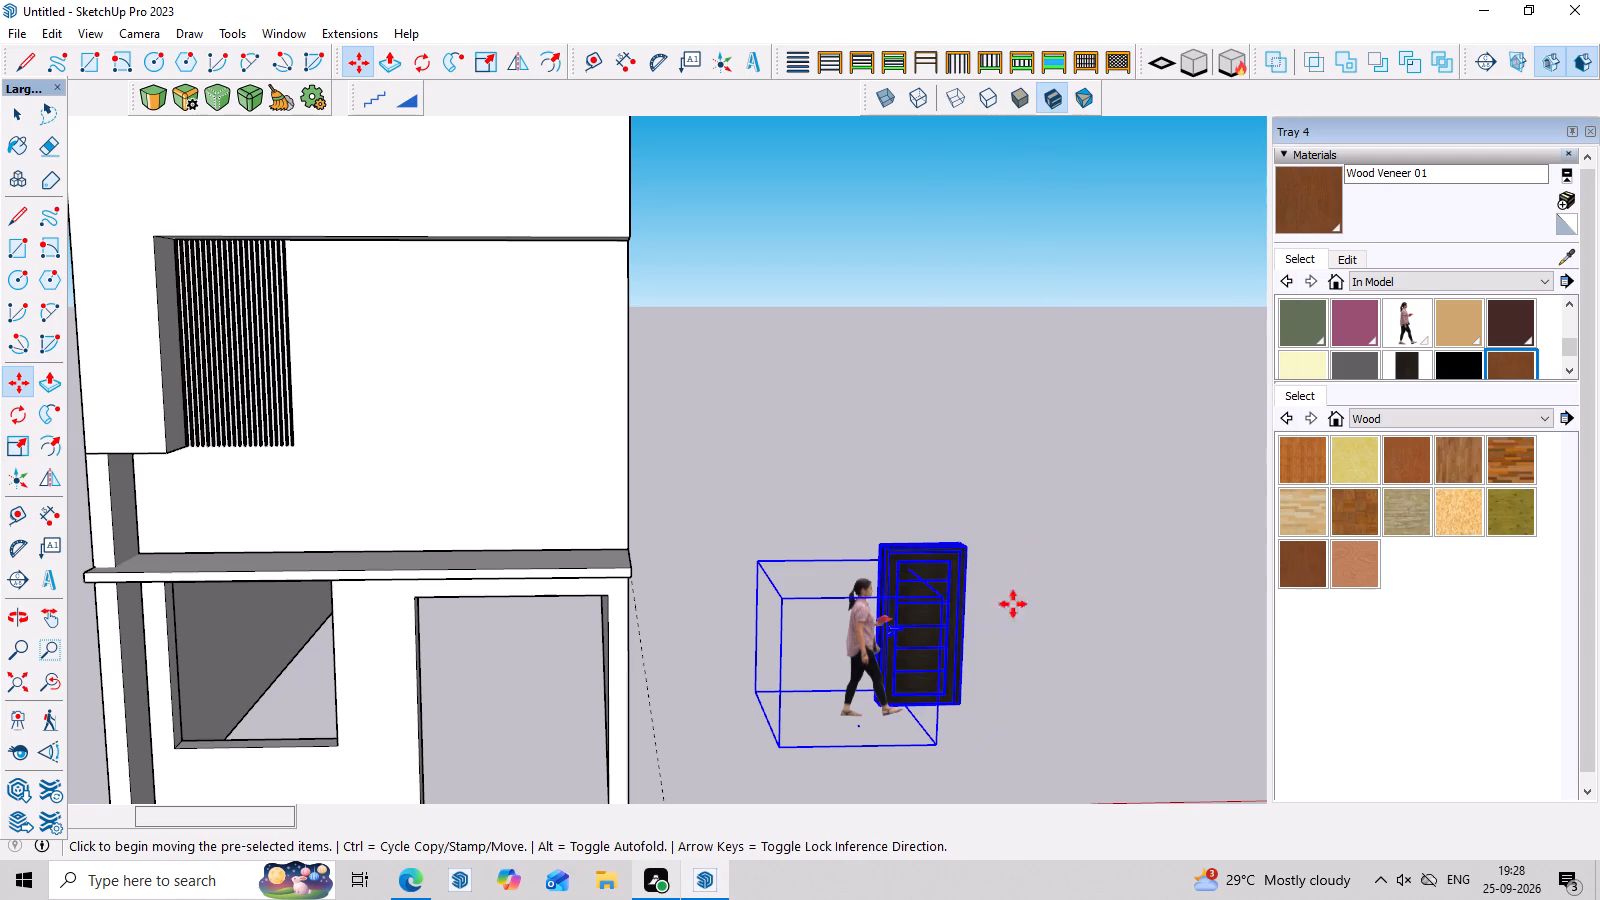
{"action": "key", "text": "Delete"}
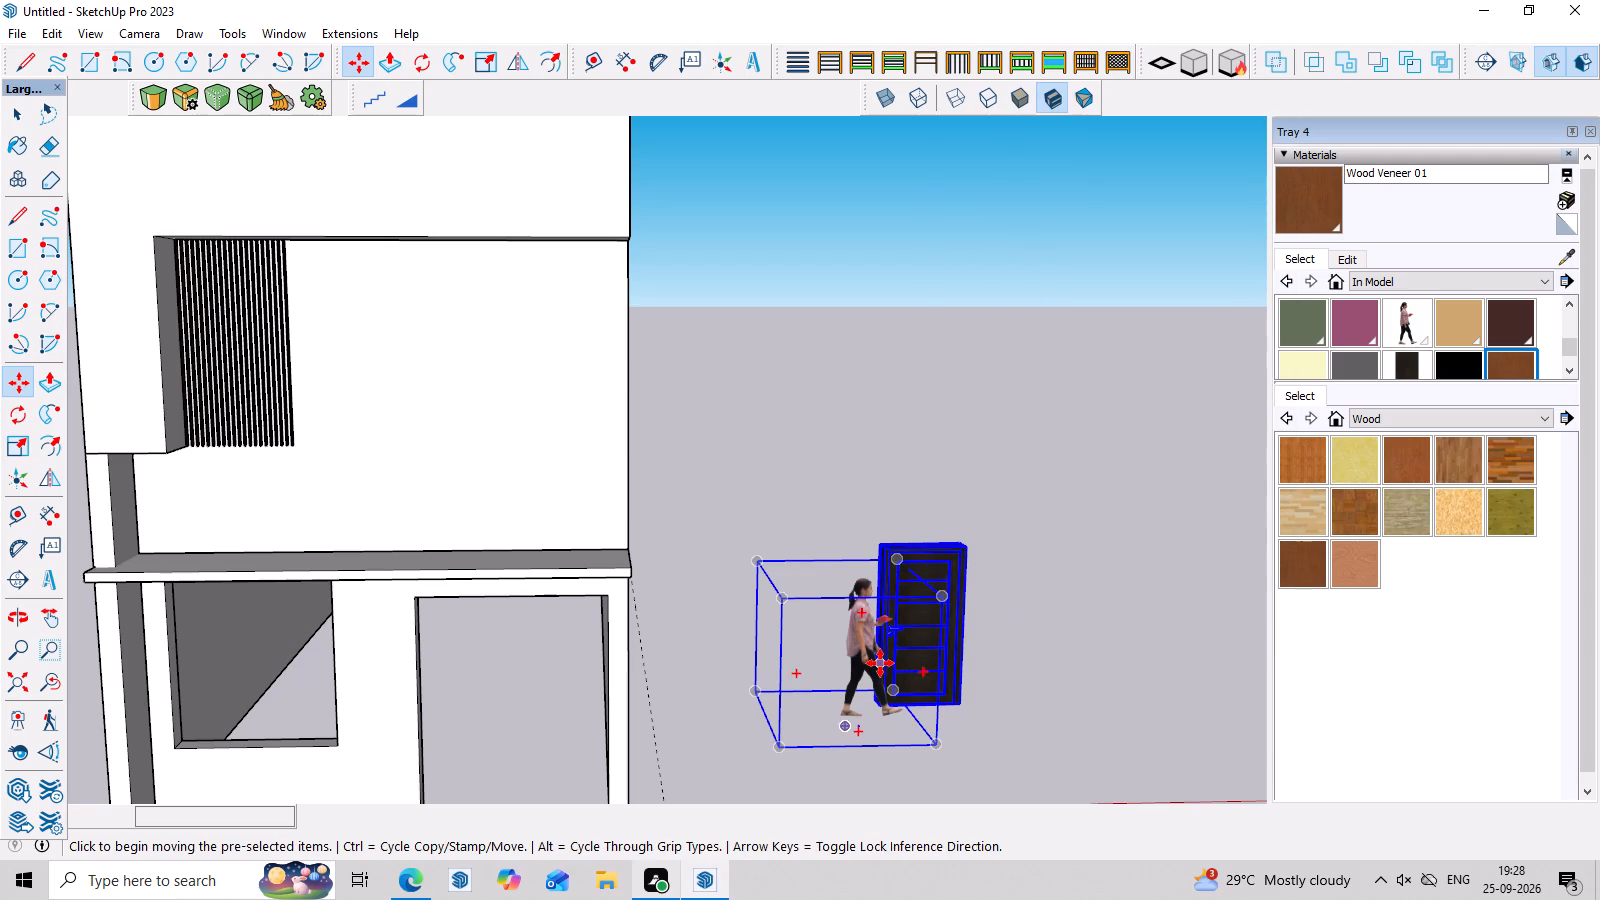
{"action": "key", "text": "ctrl+z"}
{"action": "left_click", "coordinate": [874, 649]}
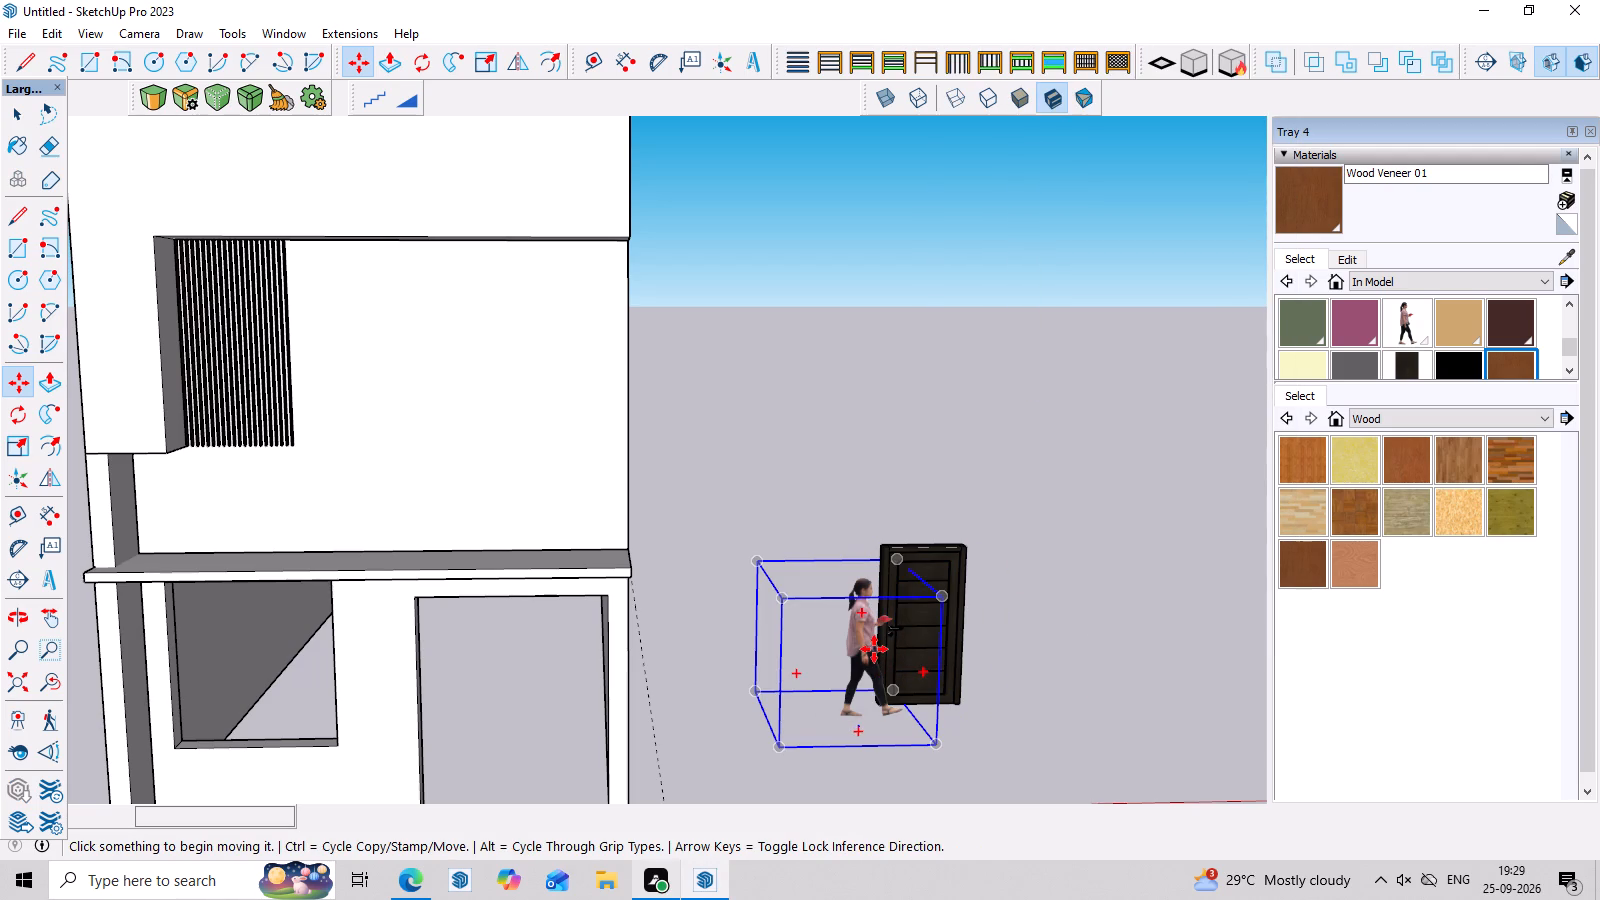
{"action": "key", "text": "Delete"}
{"action": "key", "text": "space"}
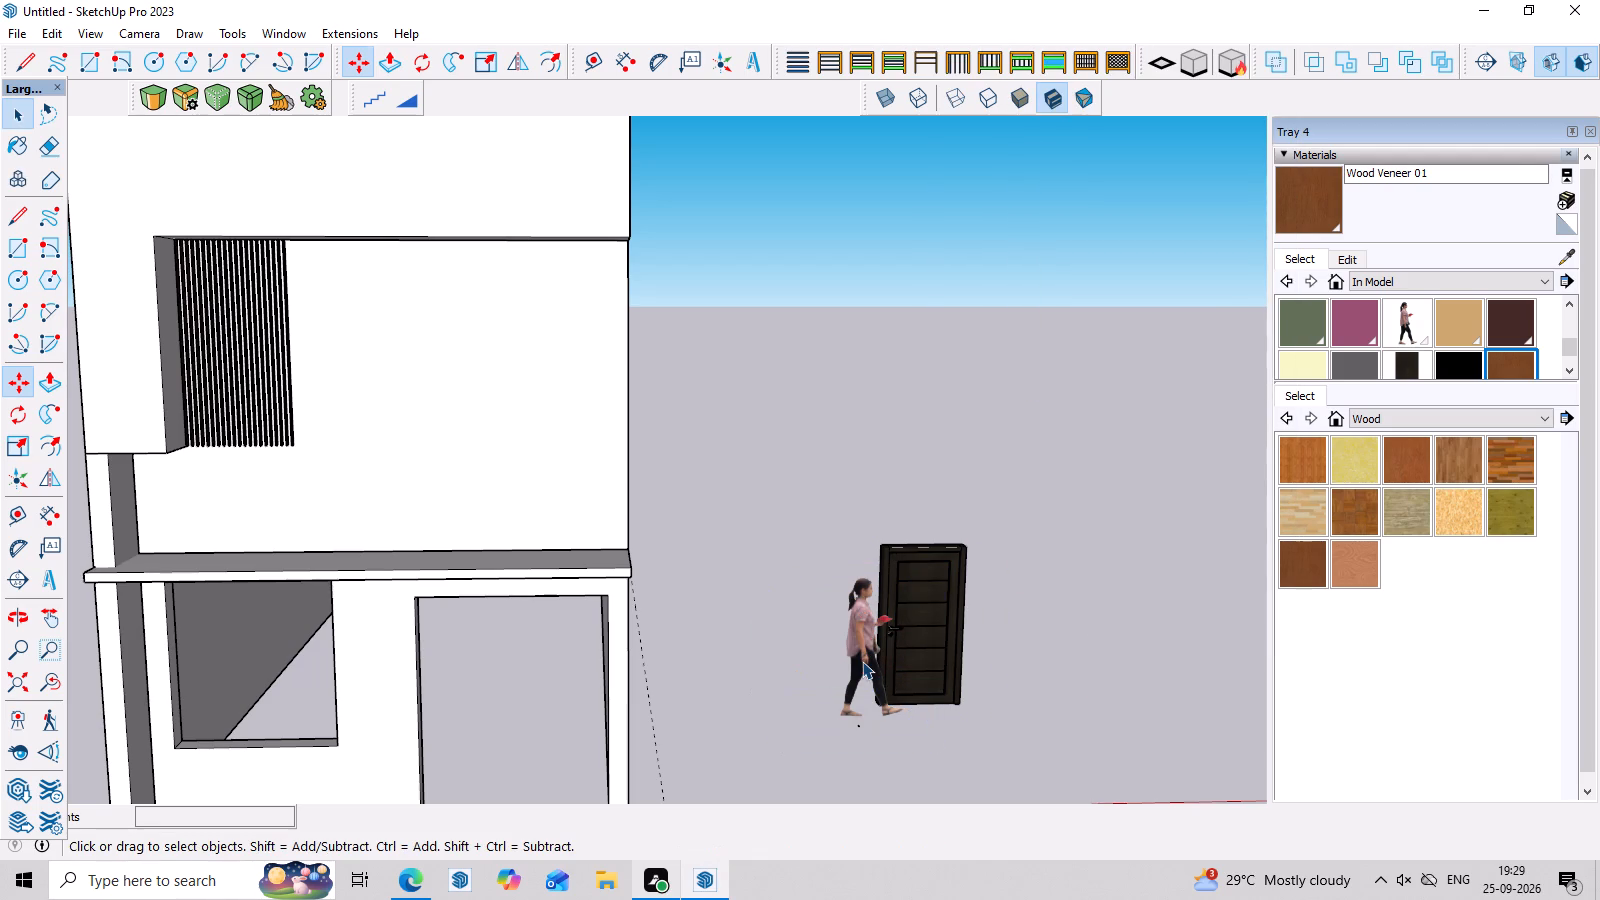
{"action": "left_click", "coordinate": [862, 661]}
{"action": "scroll", "coordinate": [862, 661], "scroll_direction": "up", "scroll_amount": 2}
{"action": "key", "text": "Delete"}
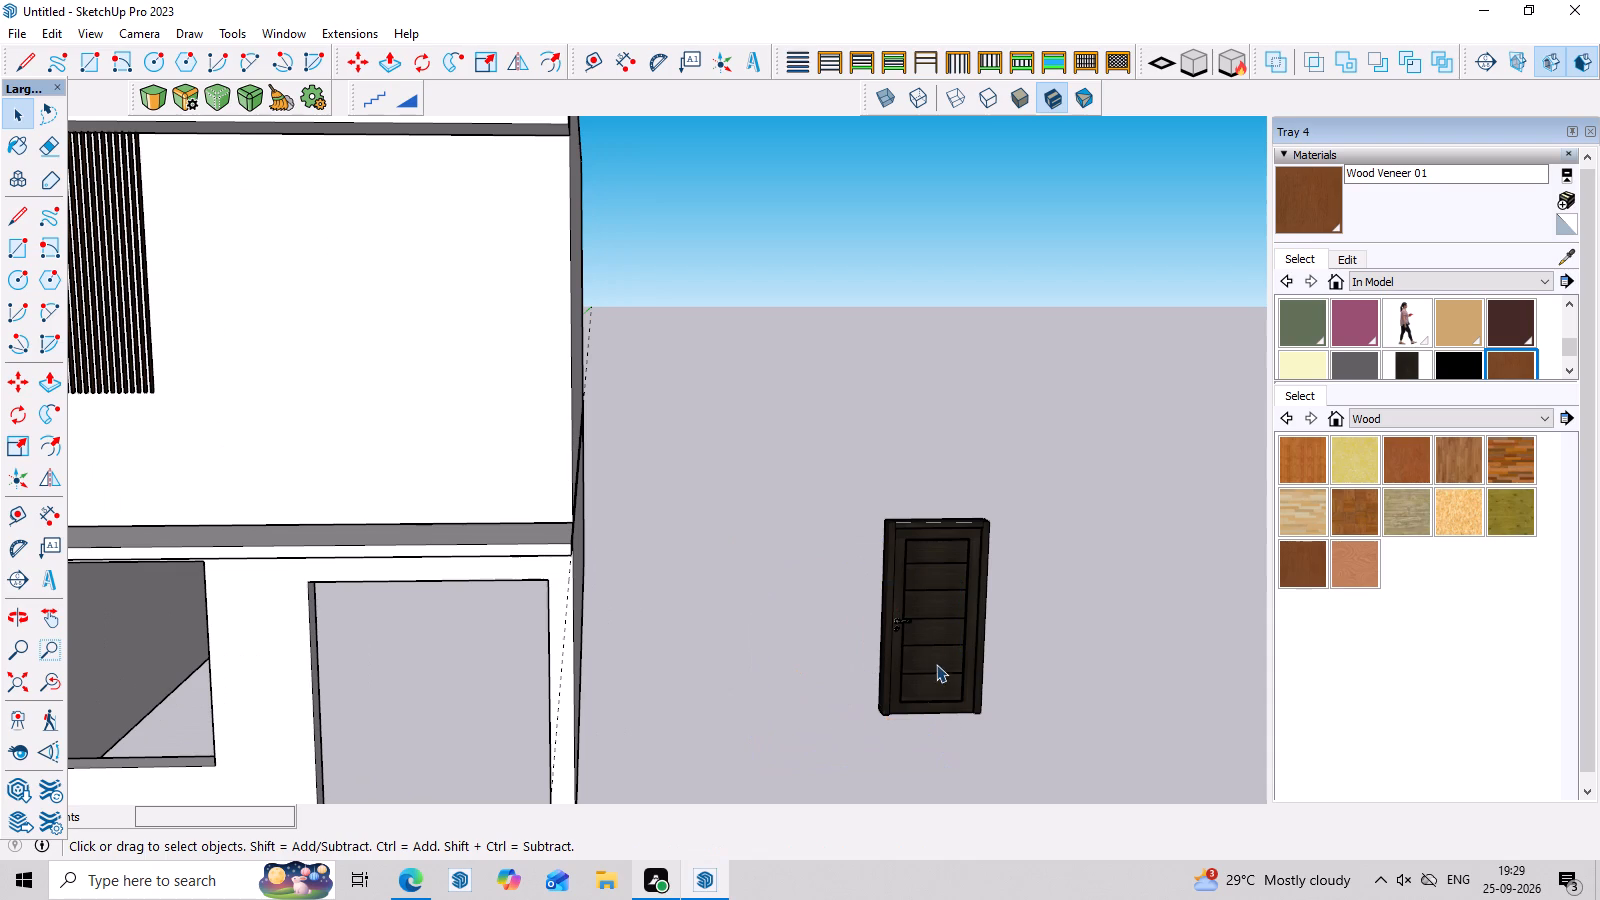
Select the whole door and move it from the ground beside the building to the front of the upper storey.
{"action": "scroll", "coordinate": [936, 660], "scroll_direction": "up", "scroll_amount": 3}
{"action": "left_click_drag", "start_coordinate": [1019, 468], "coordinate": [854, 727]}
{"action": "key", "text": "m"}
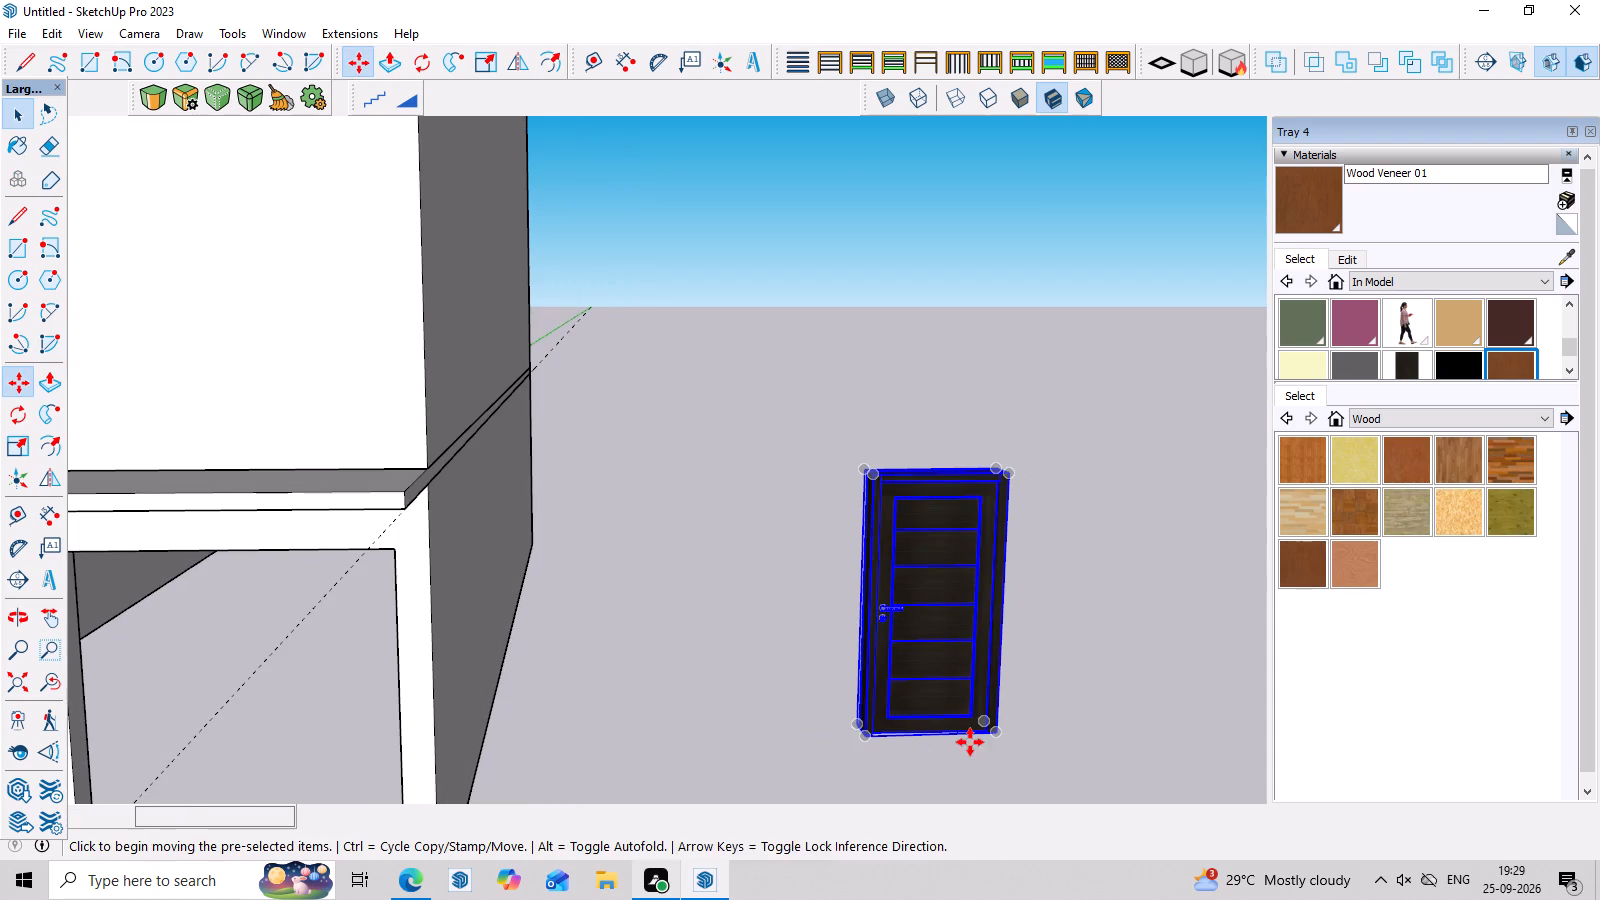
{"action": "left_click", "coordinate": [872, 471]}
{"action": "scroll", "coordinate": [811, 574], "scroll_direction": "down", "scroll_amount": 4}
{"action": "left_click", "coordinate": [863, 456]}
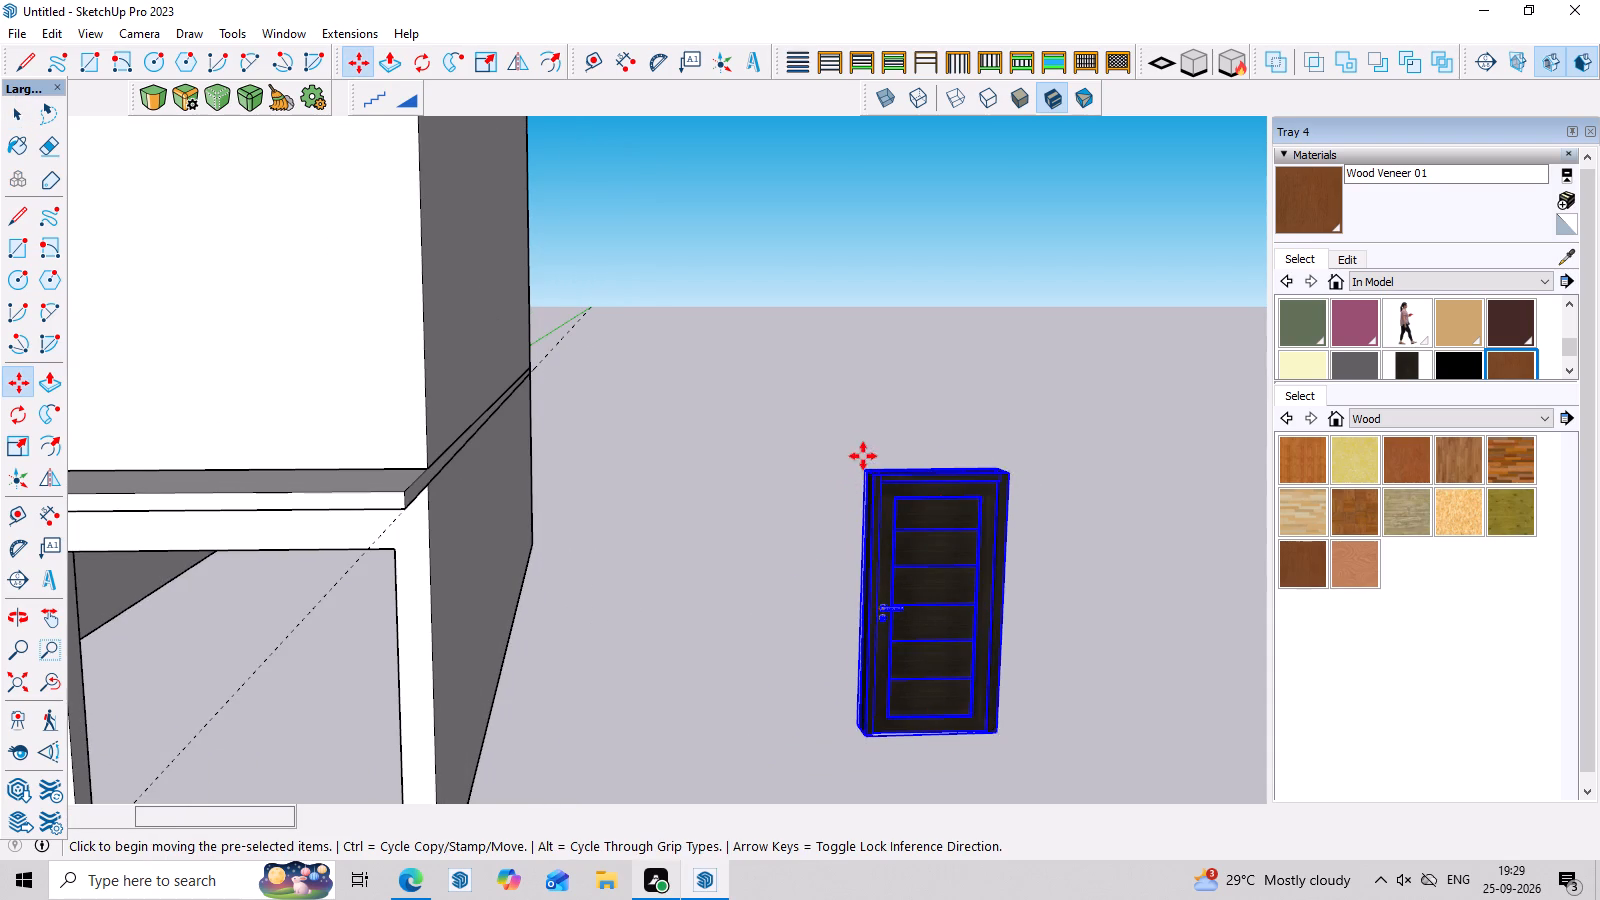
{"action": "left_click", "coordinate": [867, 440]}
{"action": "scroll", "coordinate": [584, 708], "scroll_direction": "down", "scroll_amount": 5}
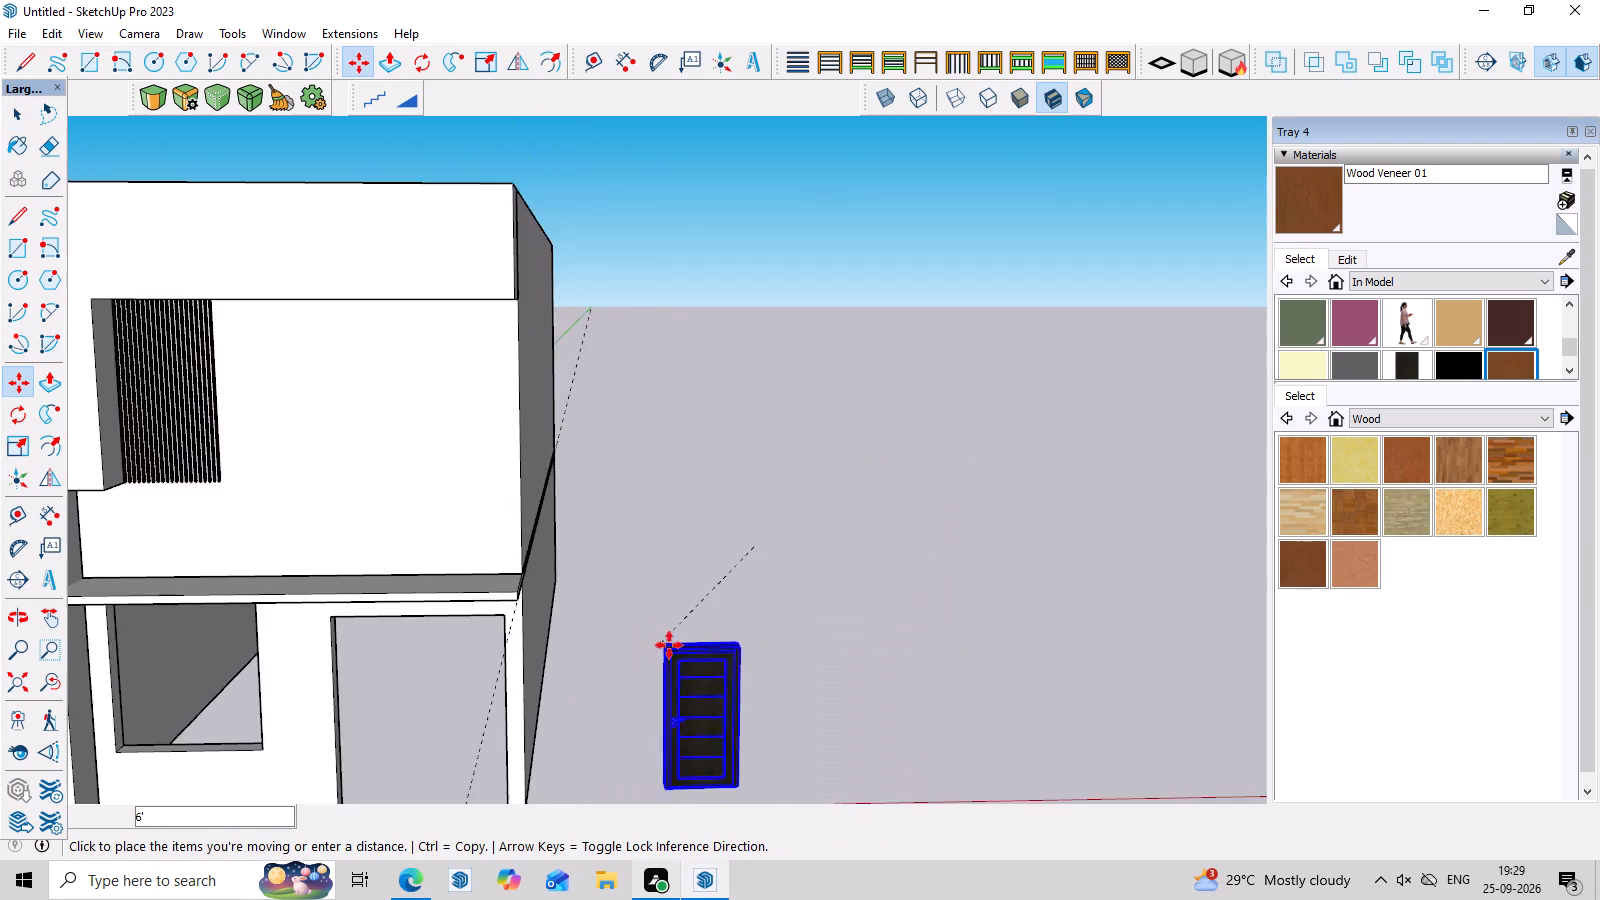
{"action": "scroll", "coordinate": [669, 645], "scroll_direction": "down", "scroll_amount": 6}
{"action": "scroll", "coordinate": [415, 519], "scroll_direction": "up", "scroll_amount": 6}
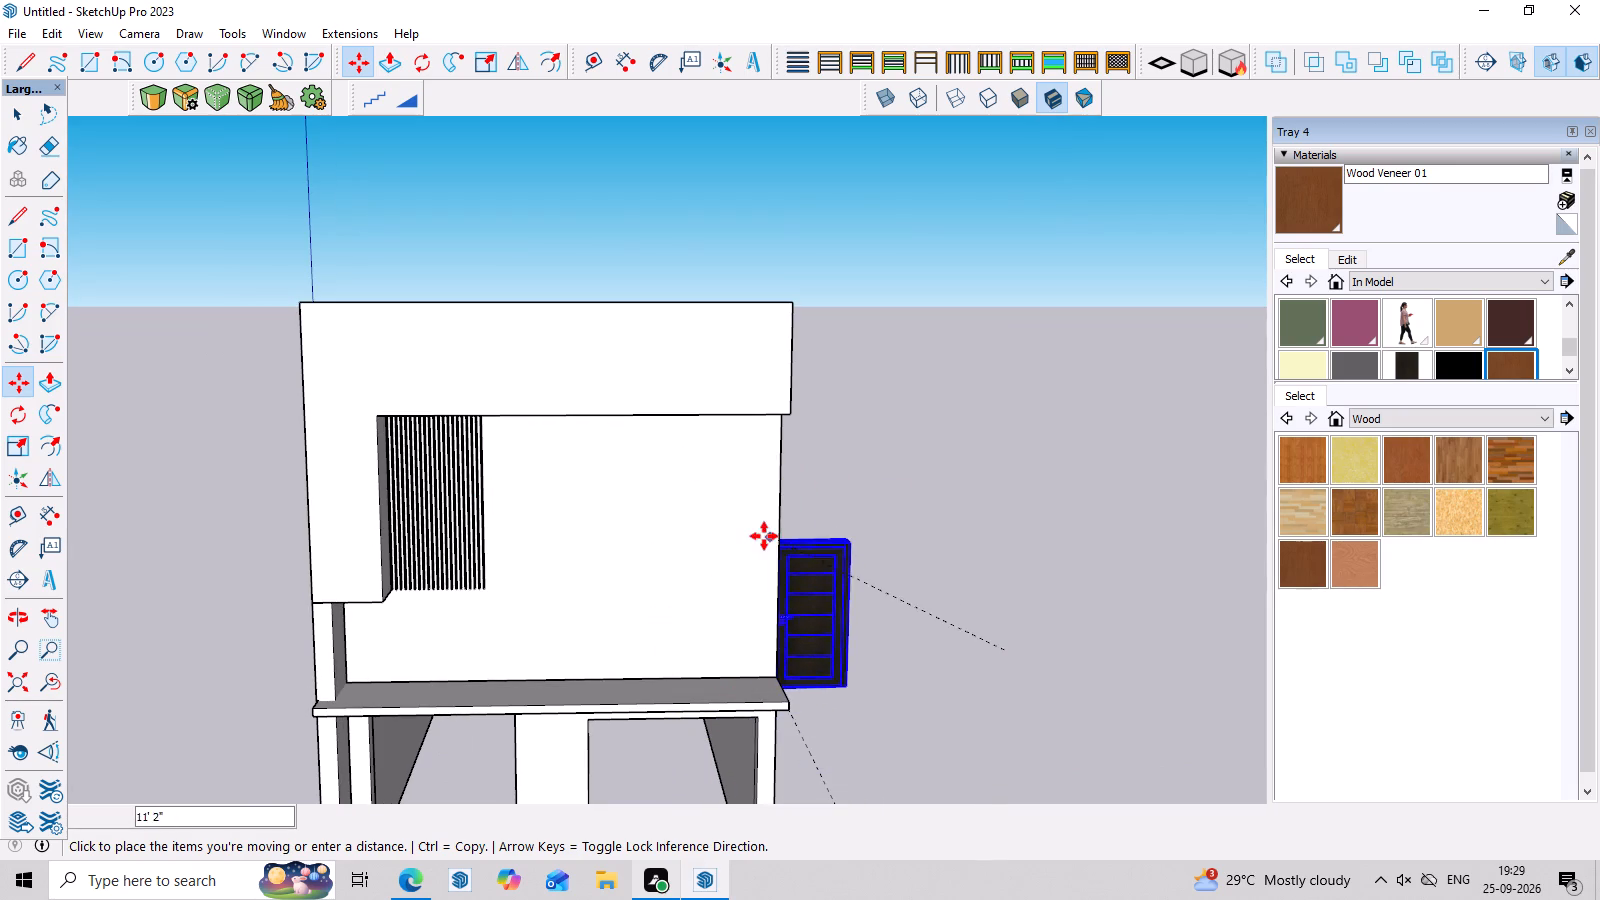
{"action": "middle_click_drag", "start_coordinate": [823, 672], "coordinate": [531, 616]}
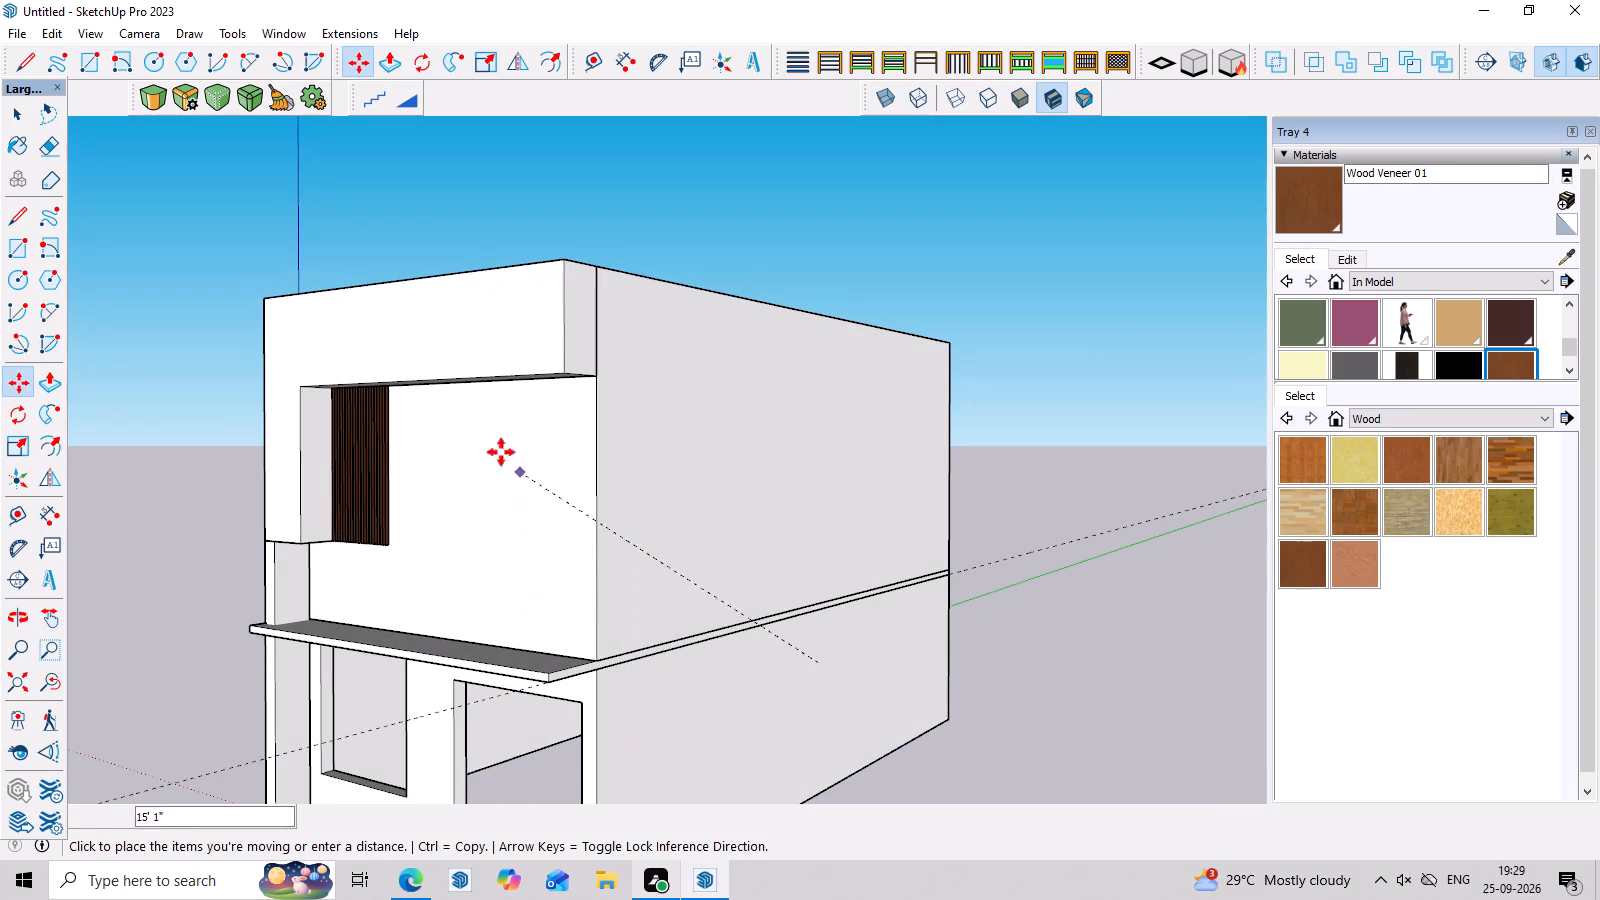
{"action": "left_click", "coordinate": [240, 486]}
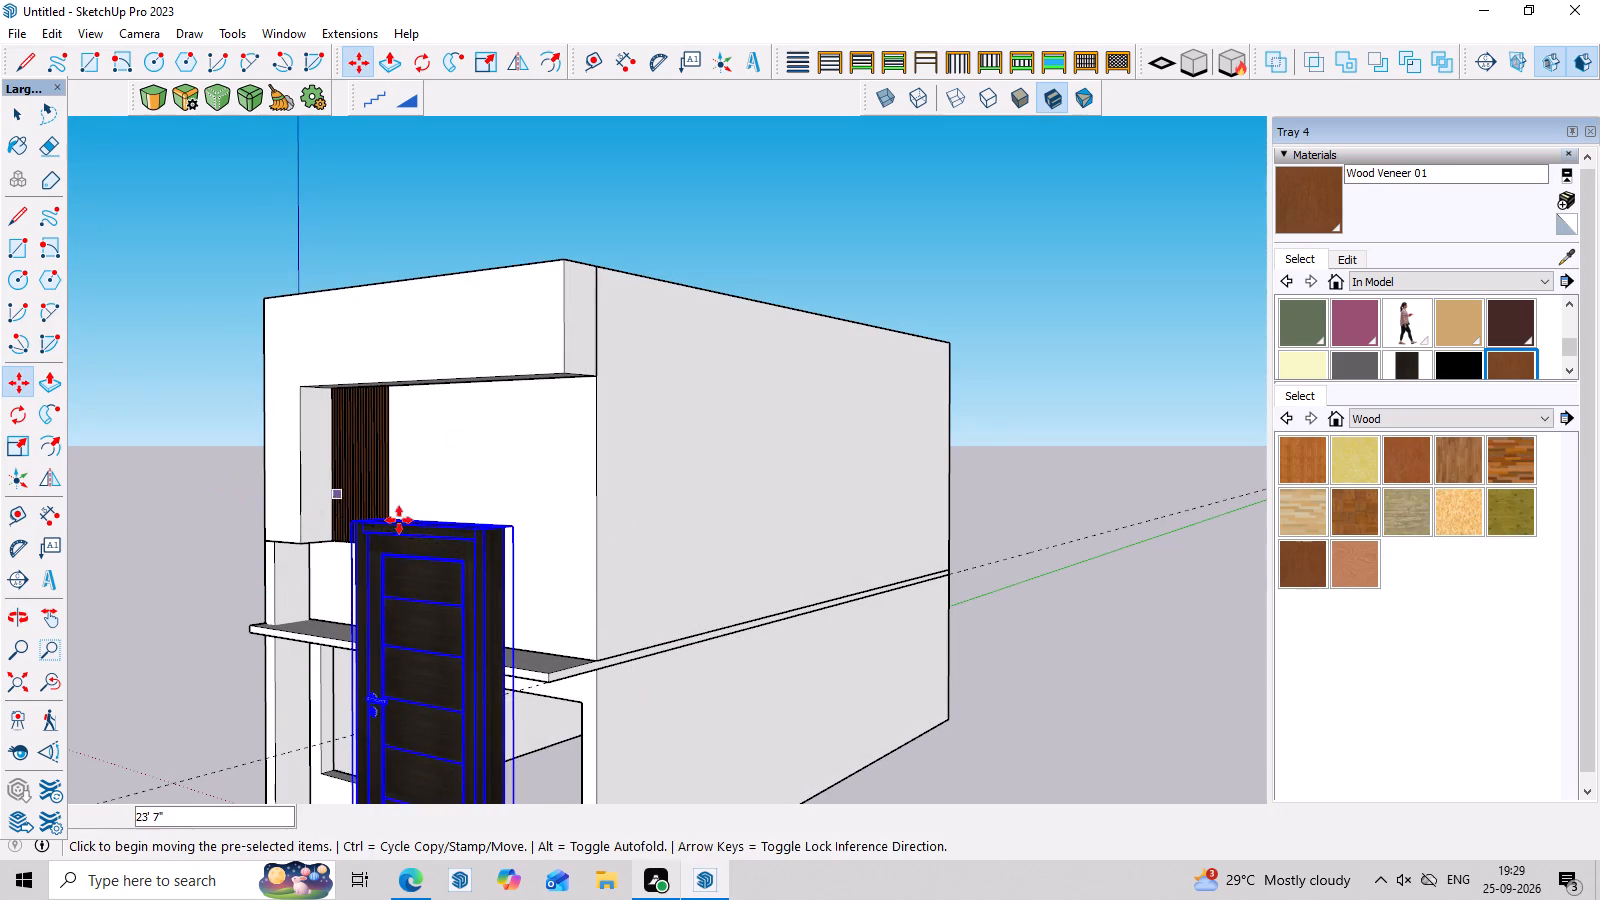
Move the door by its corners to the upper-storey front wall below the frame, at the end away from the strips.
{"action": "scroll", "coordinate": [499, 578], "scroll_direction": "up", "scroll_amount": 4}
{"action": "left_click", "coordinate": [508, 503]}
{"action": "left_click", "coordinate": [596, 346]}
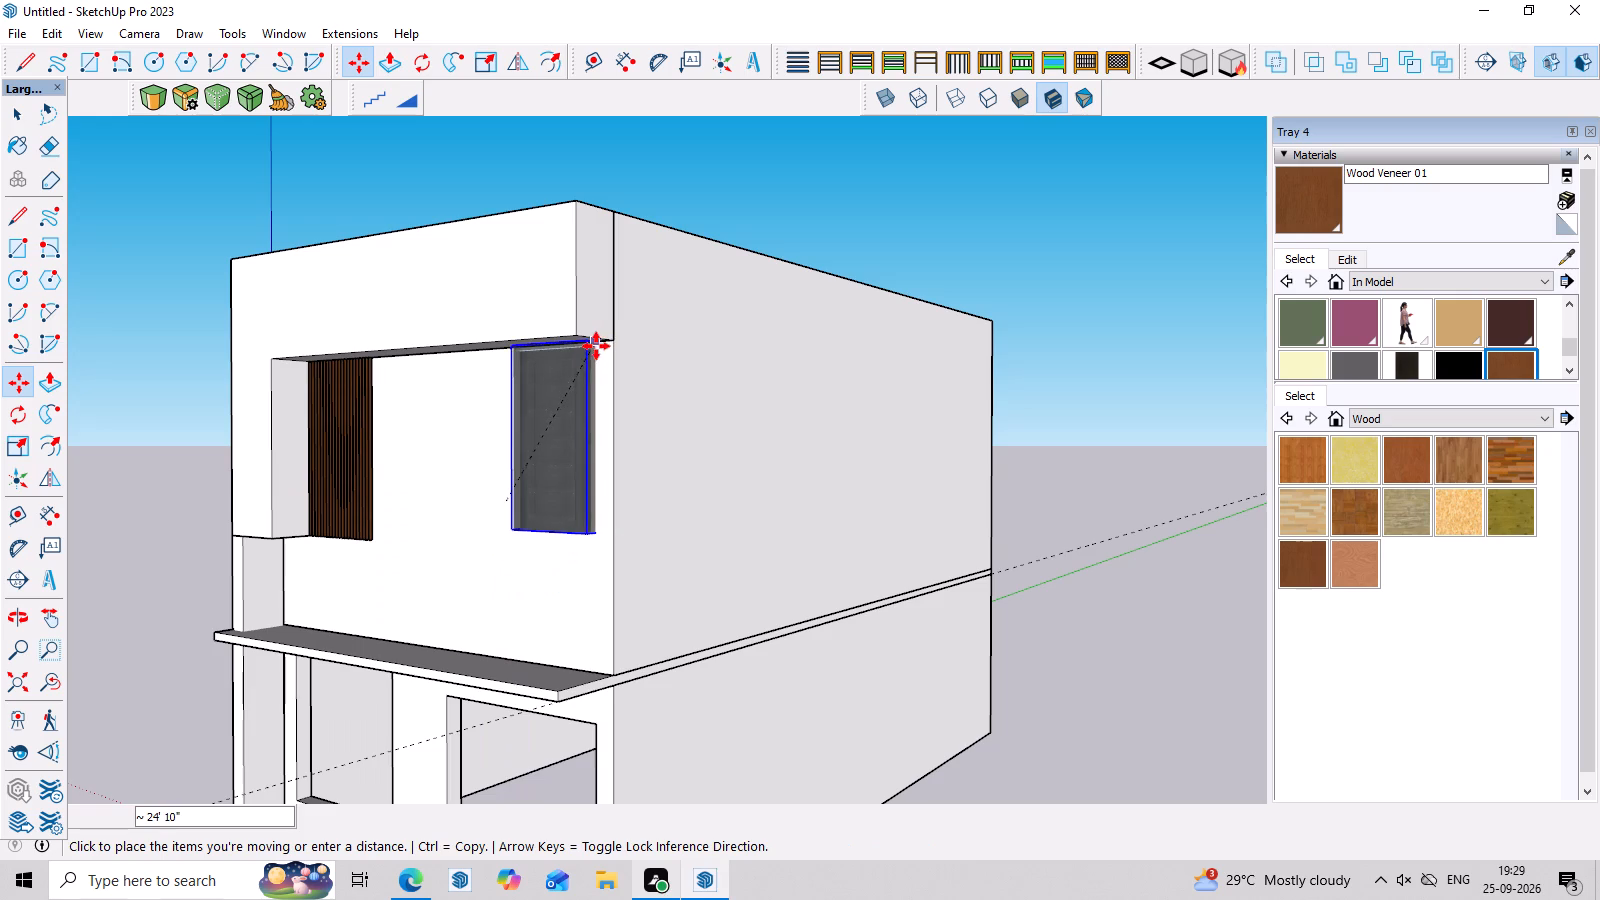
{"action": "middle_click_drag", "start_coordinate": [568, 468], "coordinate": [951, 535]}
{"action": "scroll", "coordinate": [780, 520], "scroll_direction": "up", "scroll_amount": 7}
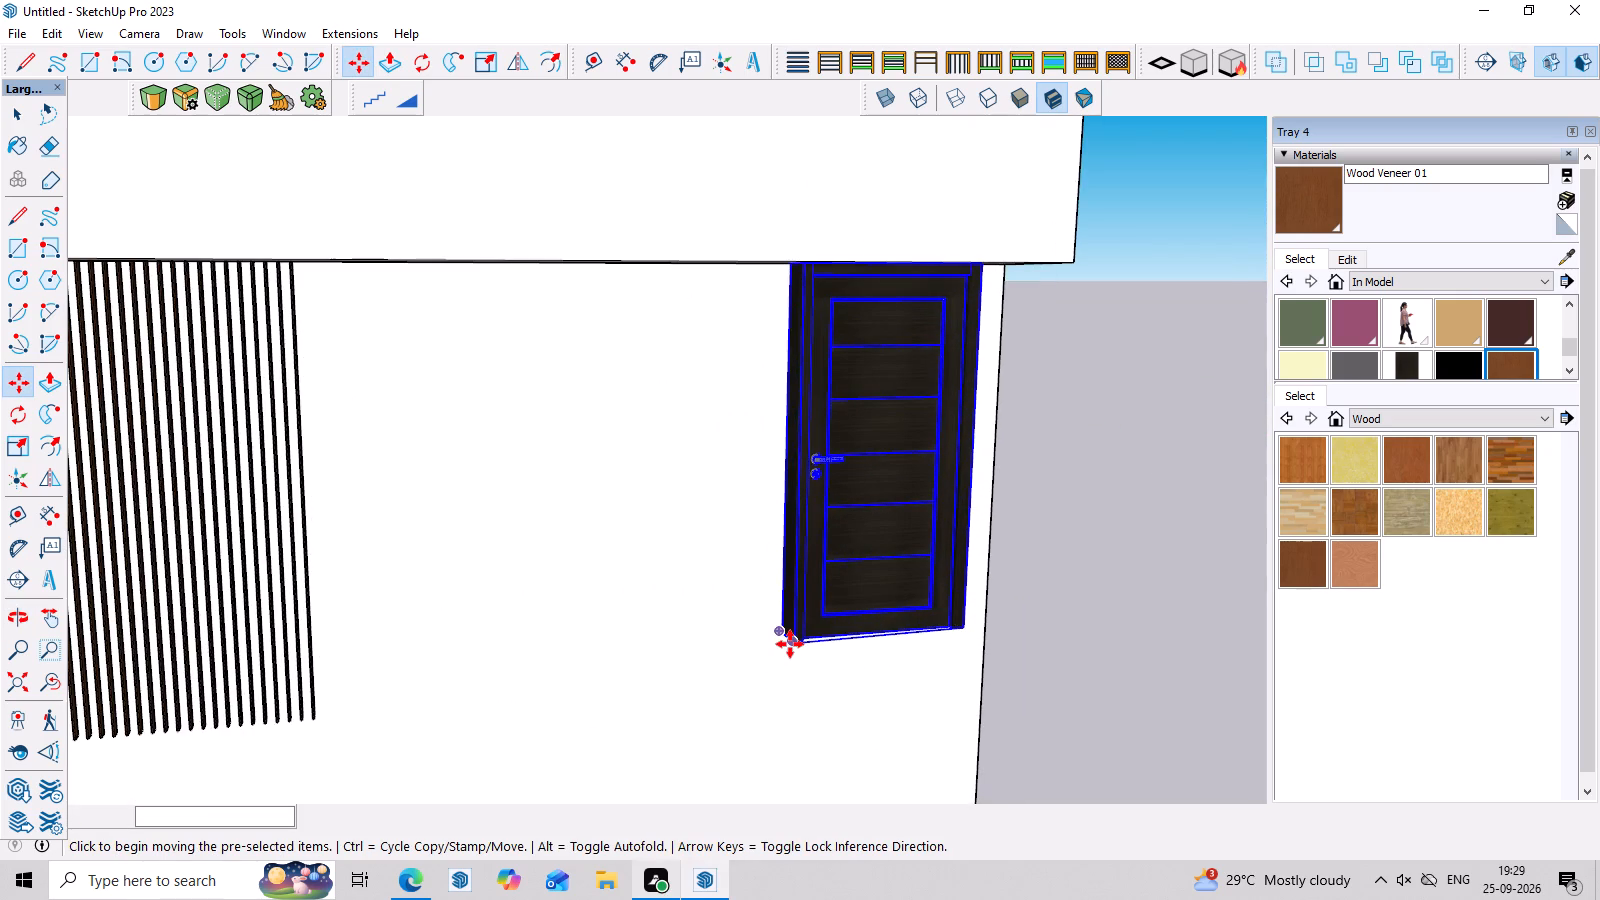
{"action": "left_click", "coordinate": [790, 644]}
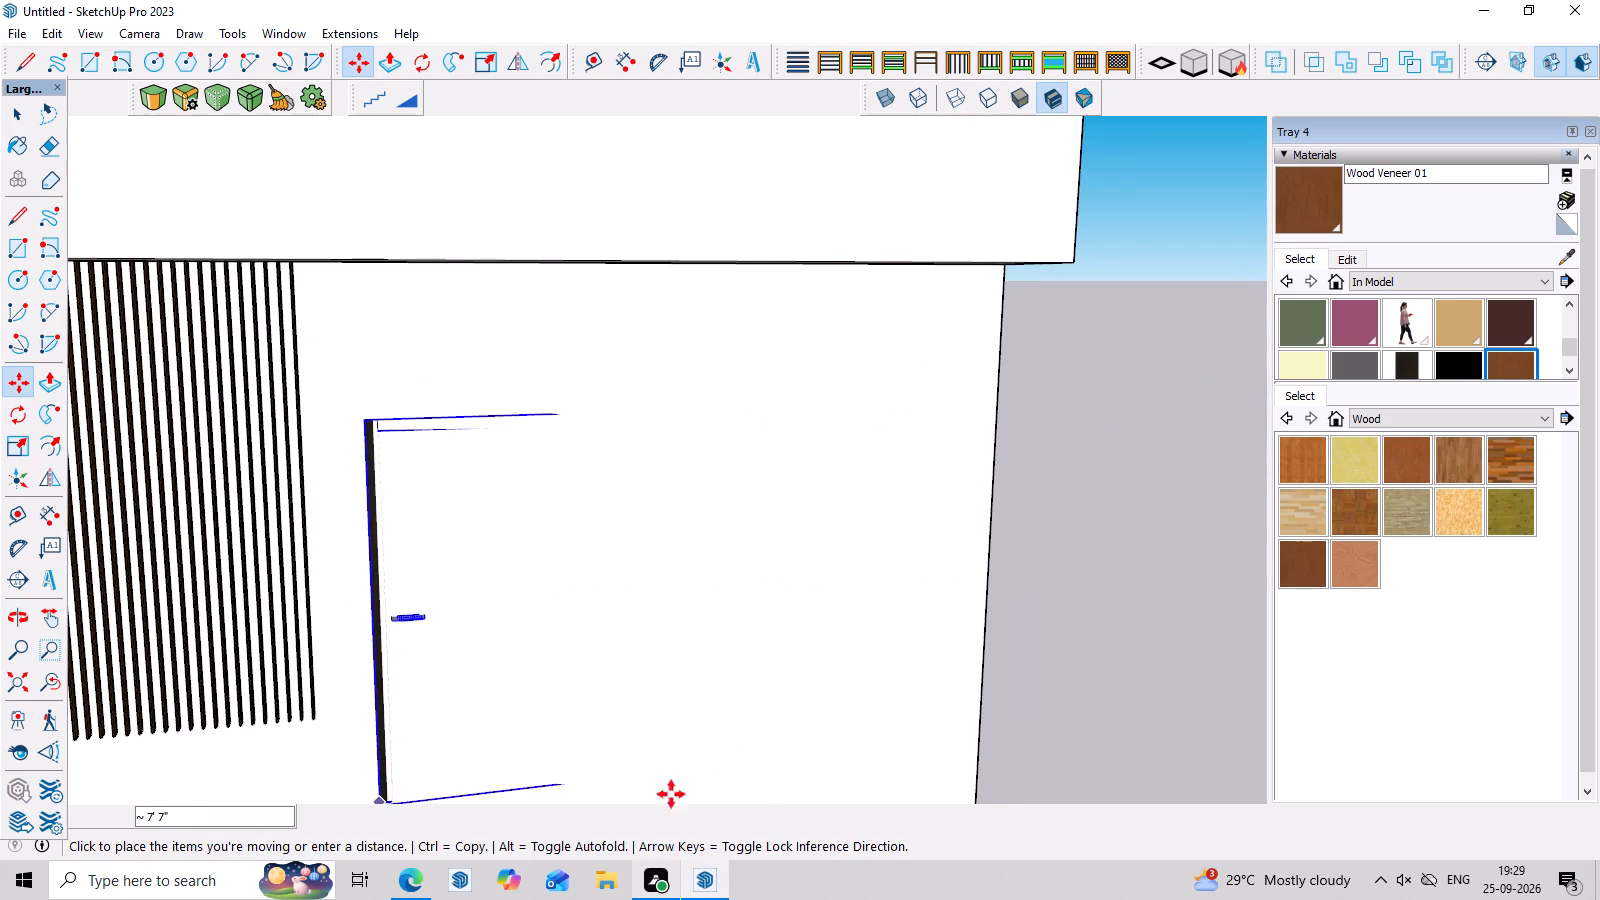
{"action": "left_click", "coordinate": [899, 747]}
Move the door by its top corner towards the recessed wall at the outer end of the upper frame.
{"action": "middle_click_drag", "start_coordinate": [1020, 567], "coordinate": [558, 596]}
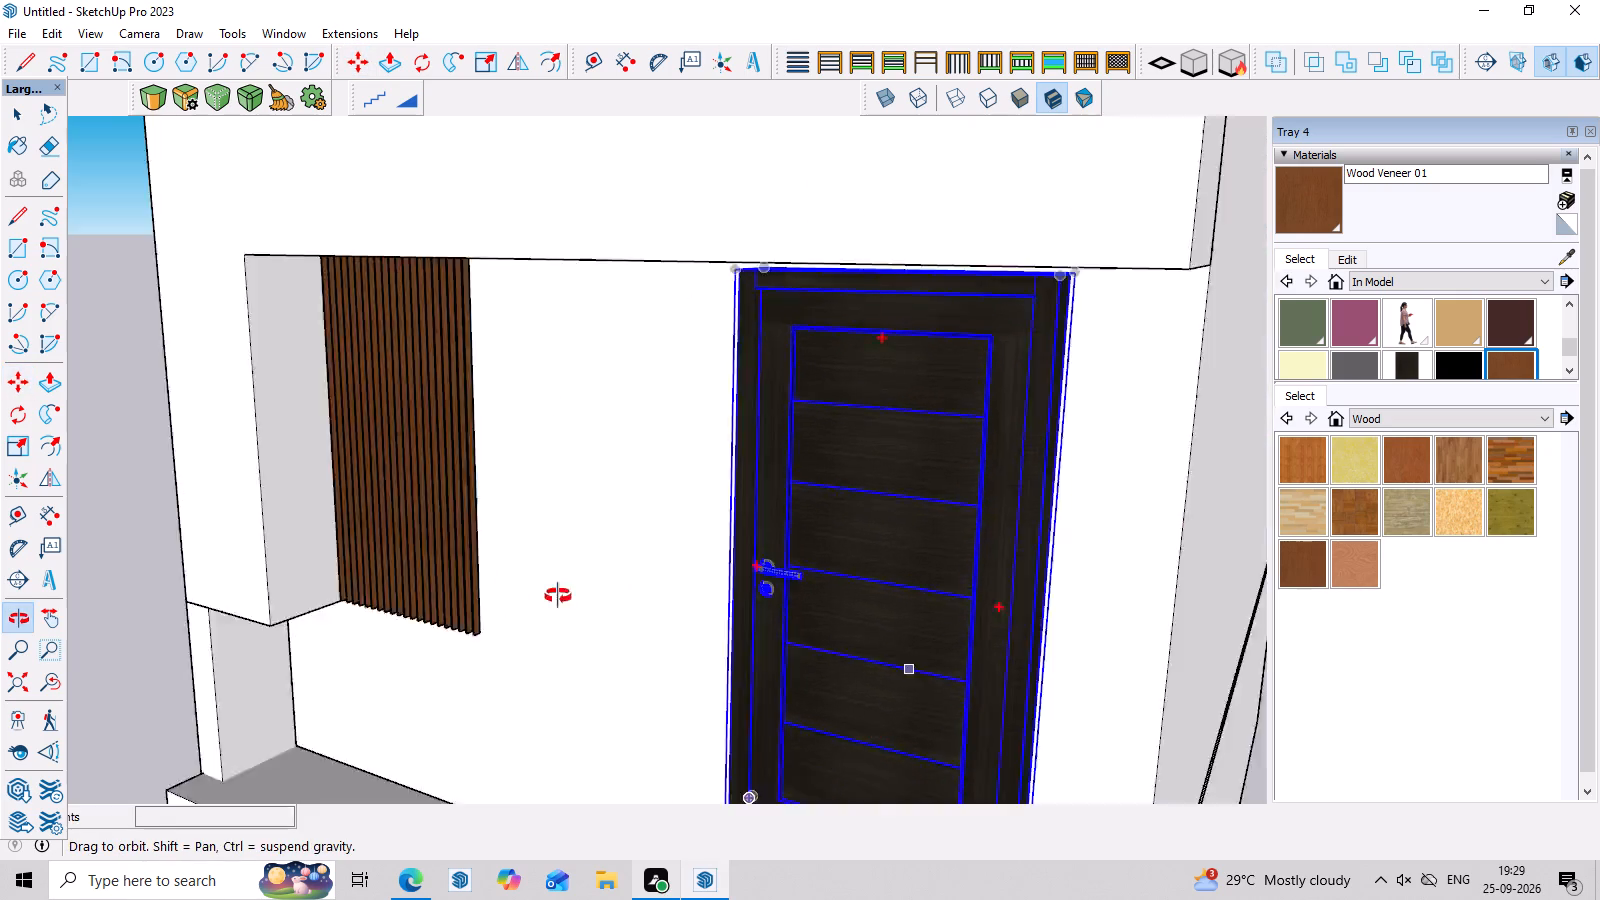
{"action": "middle_click_drag", "start_coordinate": [558, 596], "coordinate": [295, 598]}
{"action": "scroll", "coordinate": [456, 494], "scroll_direction": "up", "scroll_amount": 3}
{"action": "left_click", "coordinate": [493, 213]}
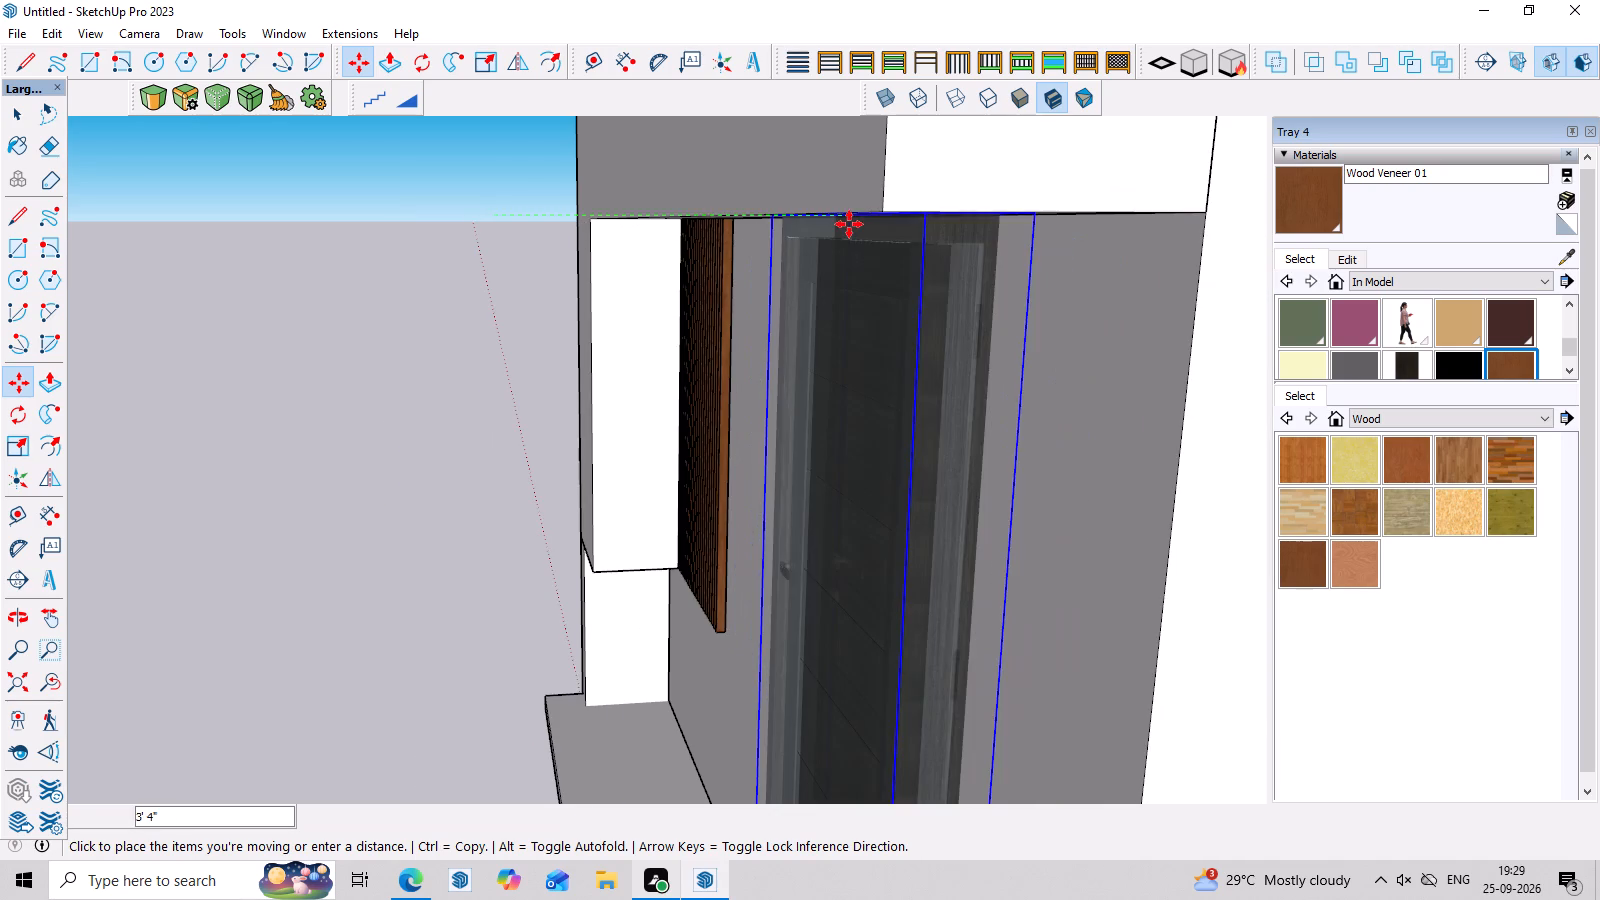
{"action": "middle_click_drag", "start_coordinate": [937, 255], "coordinate": [812, 270]}
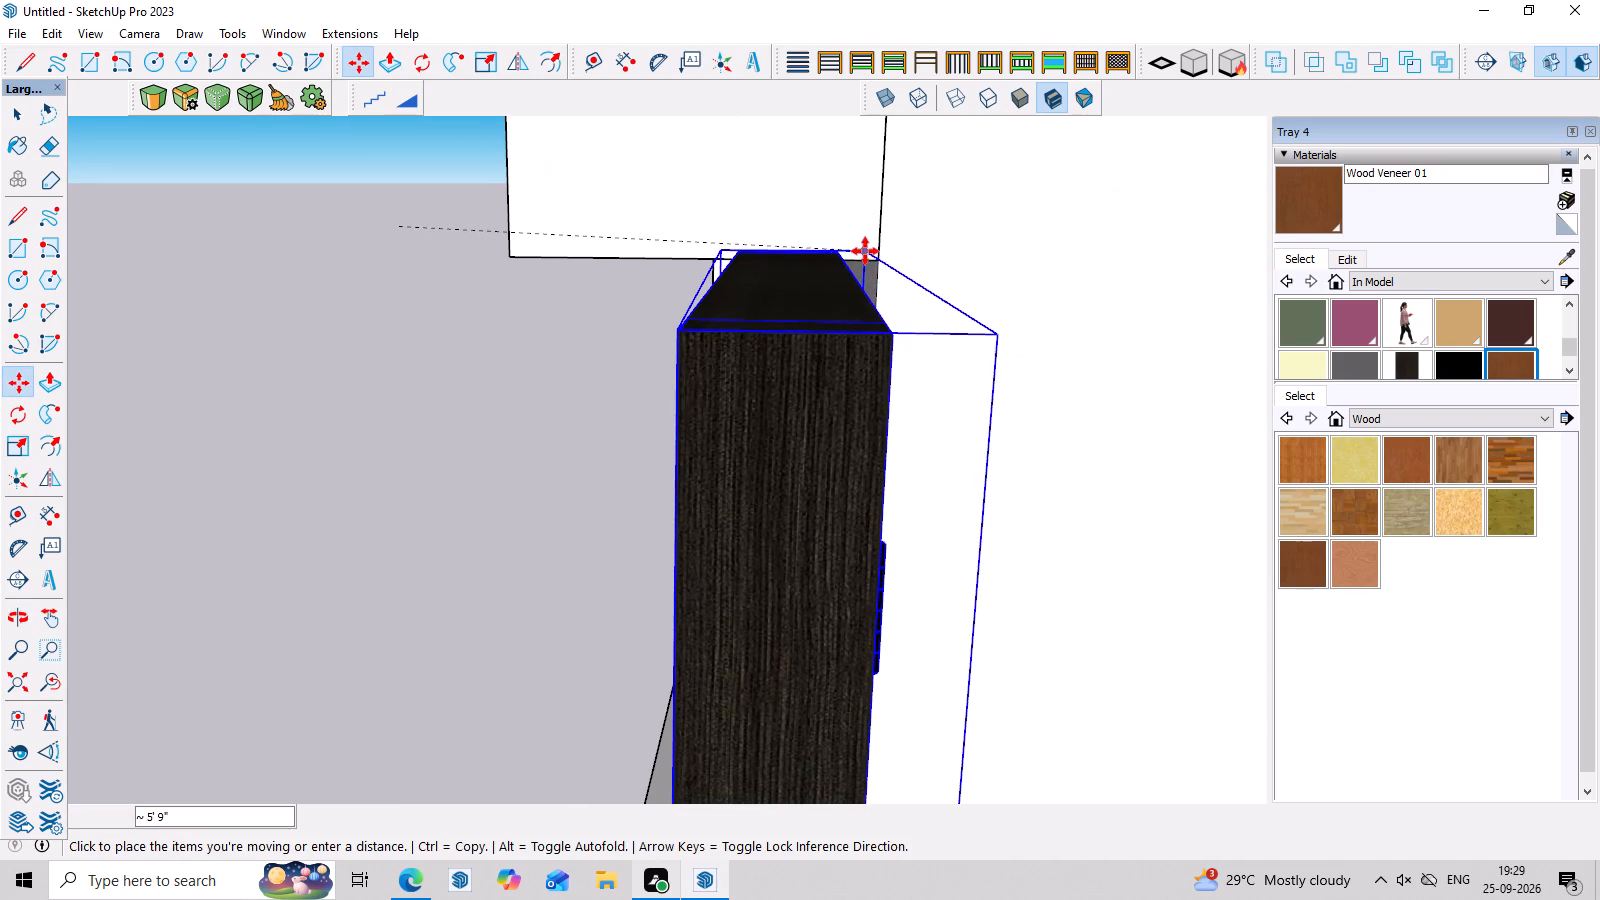
{"action": "left_click", "coordinate": [865, 251]}
Align the door's top corner with the underside of the upper frame, shifting it about 5" to meet the wall edge.
{"action": "left_click", "coordinate": [887, 344]}
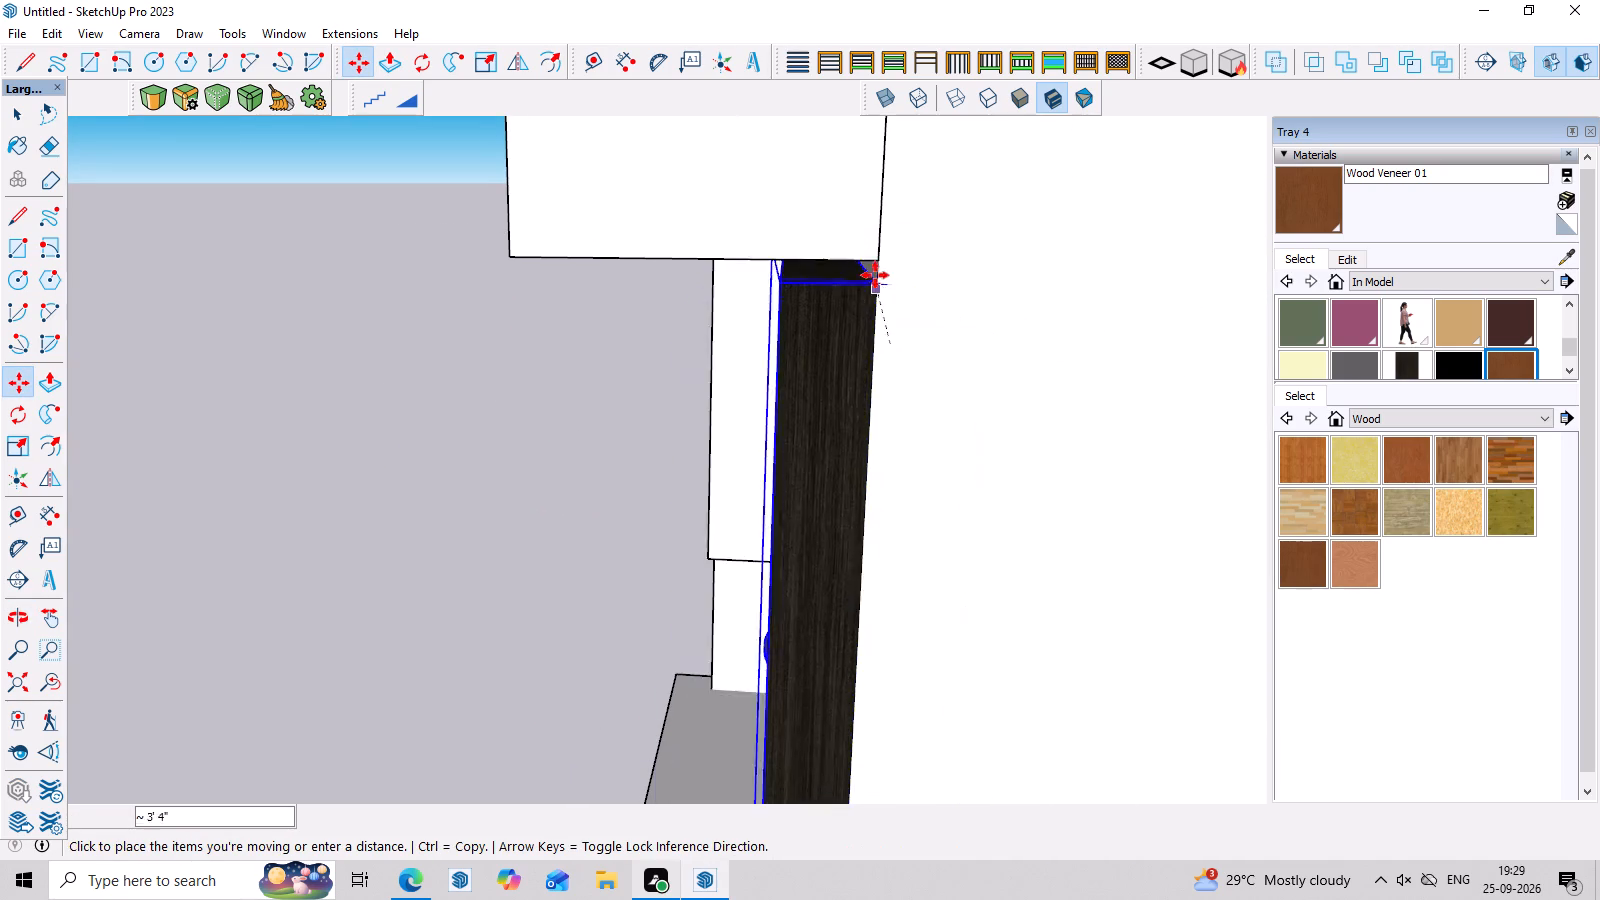
{"action": "middle_click_drag", "start_coordinate": [863, 286], "coordinate": [851, 304]}
{"action": "scroll", "coordinate": [874, 262], "scroll_direction": "up", "scroll_amount": 2}
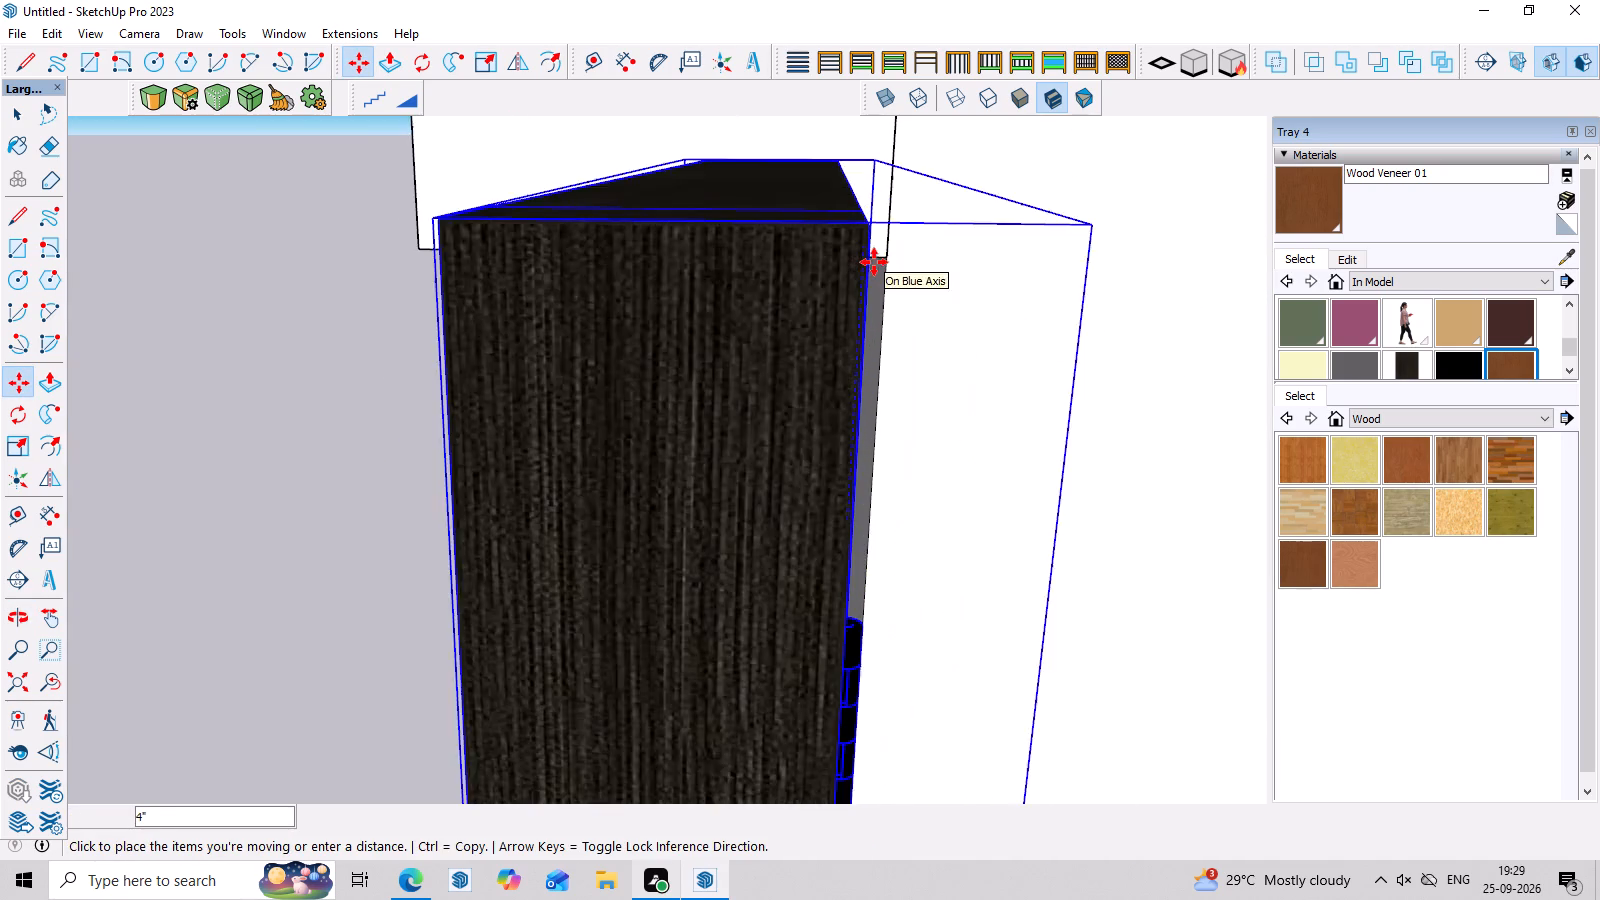
{"action": "scroll", "coordinate": [878, 262], "scroll_direction": "up", "scroll_amount": 3}
{"action": "left_click", "coordinate": [884, 261]}
{"action": "middle_click_drag", "start_coordinate": [789, 319], "coordinate": [997, 273]}
{"action": "scroll", "coordinate": [771, 263], "scroll_direction": "up", "scroll_amount": 3}
{"action": "left_click", "coordinate": [811, 215]}
{"action": "left_click", "coordinate": [728, 232]}
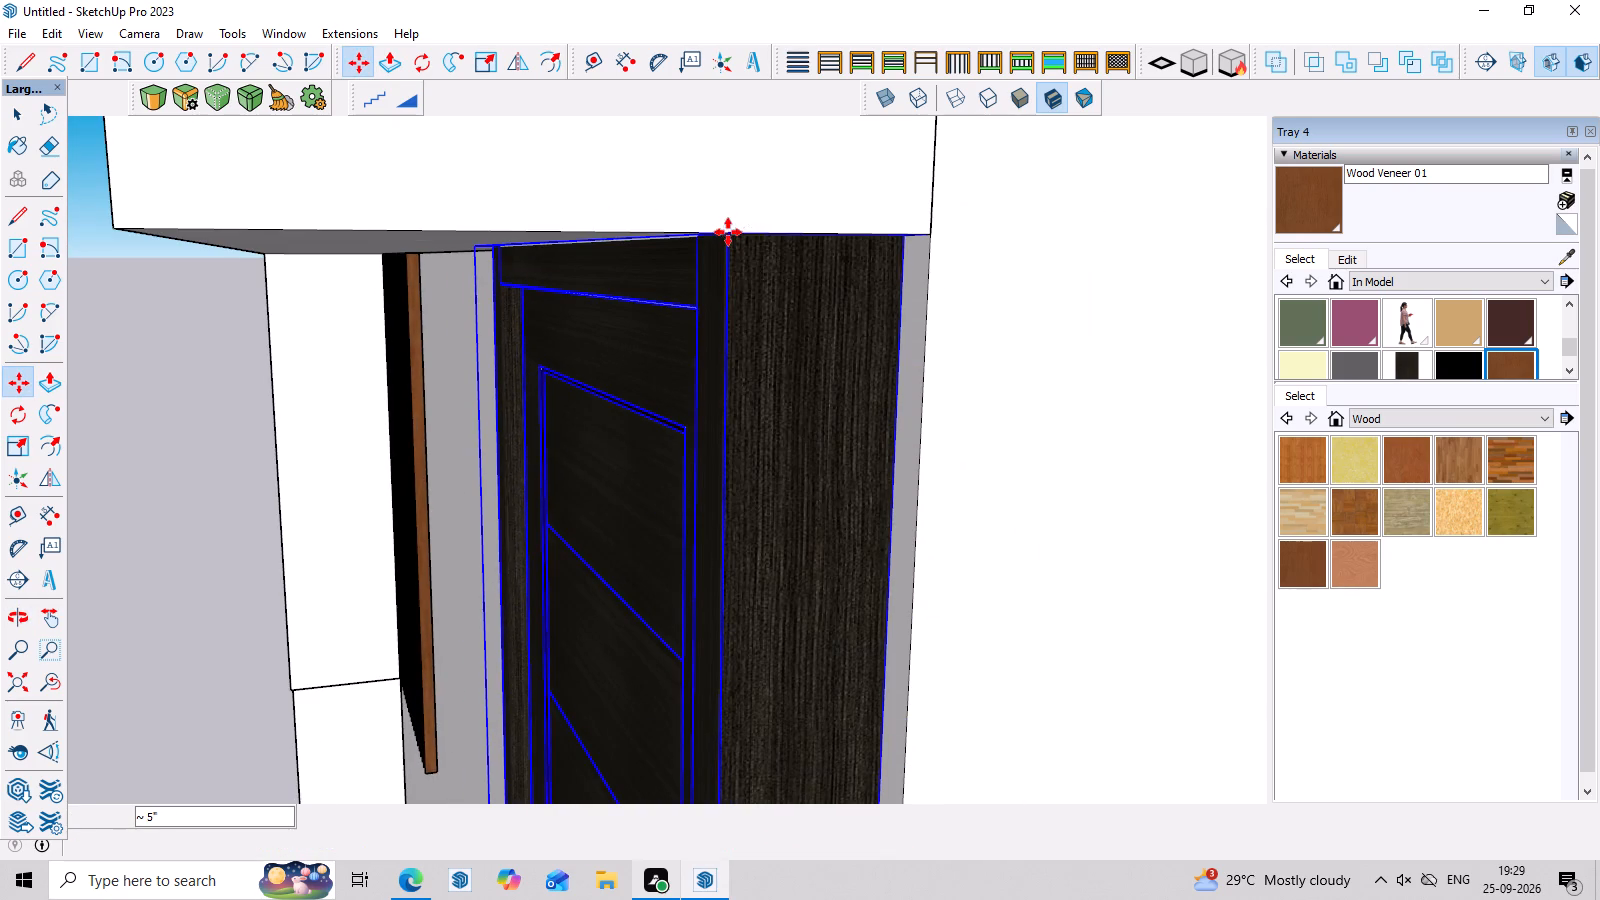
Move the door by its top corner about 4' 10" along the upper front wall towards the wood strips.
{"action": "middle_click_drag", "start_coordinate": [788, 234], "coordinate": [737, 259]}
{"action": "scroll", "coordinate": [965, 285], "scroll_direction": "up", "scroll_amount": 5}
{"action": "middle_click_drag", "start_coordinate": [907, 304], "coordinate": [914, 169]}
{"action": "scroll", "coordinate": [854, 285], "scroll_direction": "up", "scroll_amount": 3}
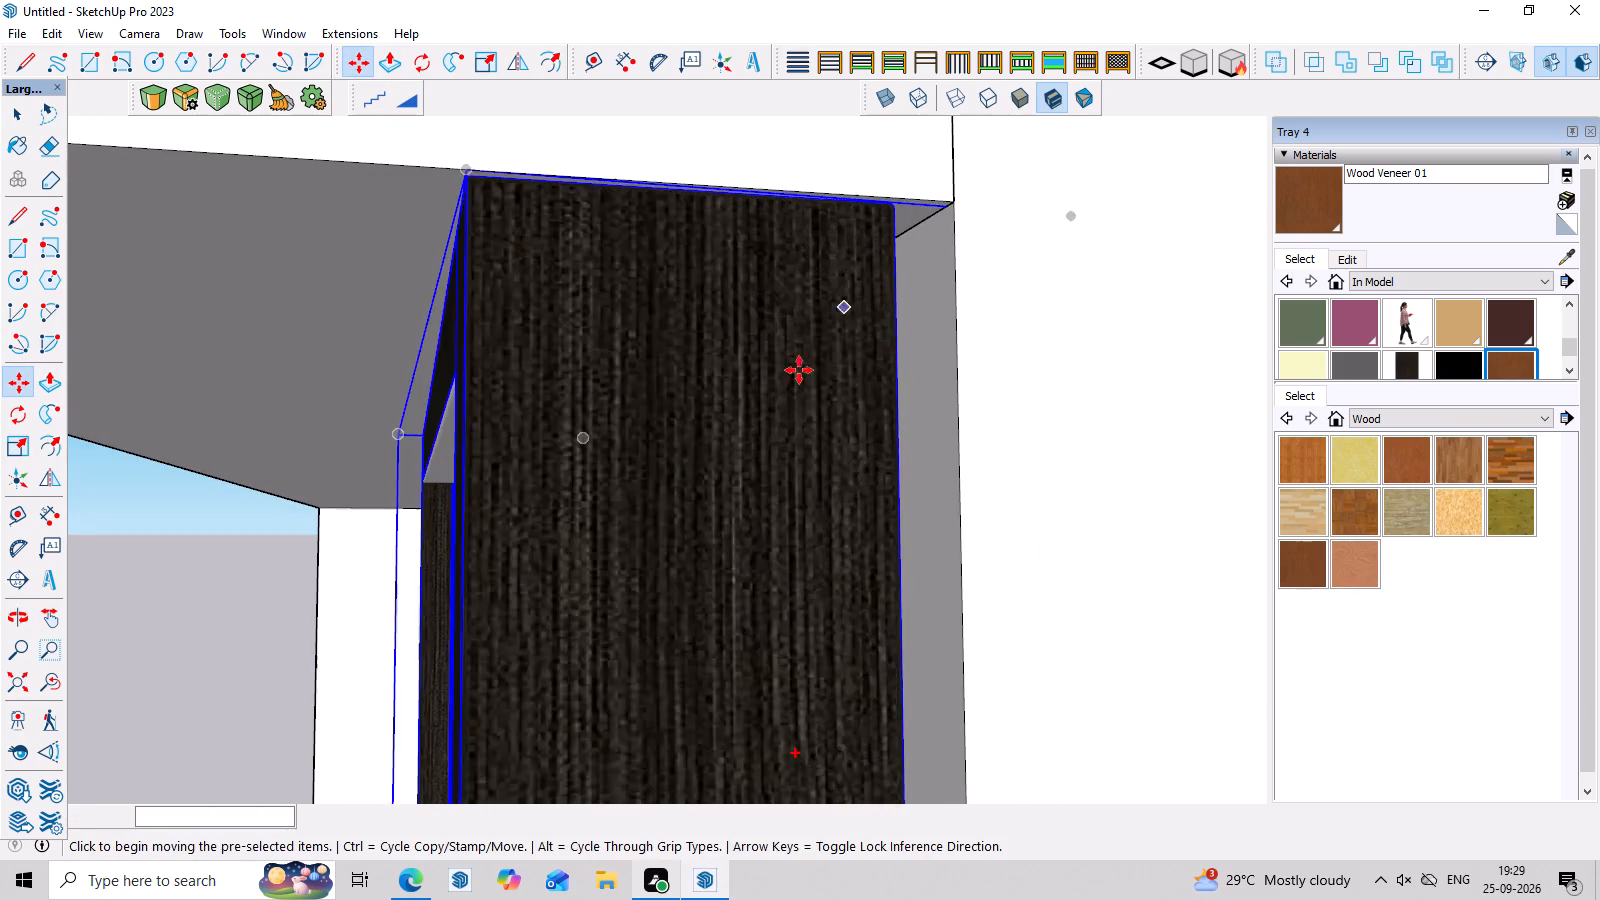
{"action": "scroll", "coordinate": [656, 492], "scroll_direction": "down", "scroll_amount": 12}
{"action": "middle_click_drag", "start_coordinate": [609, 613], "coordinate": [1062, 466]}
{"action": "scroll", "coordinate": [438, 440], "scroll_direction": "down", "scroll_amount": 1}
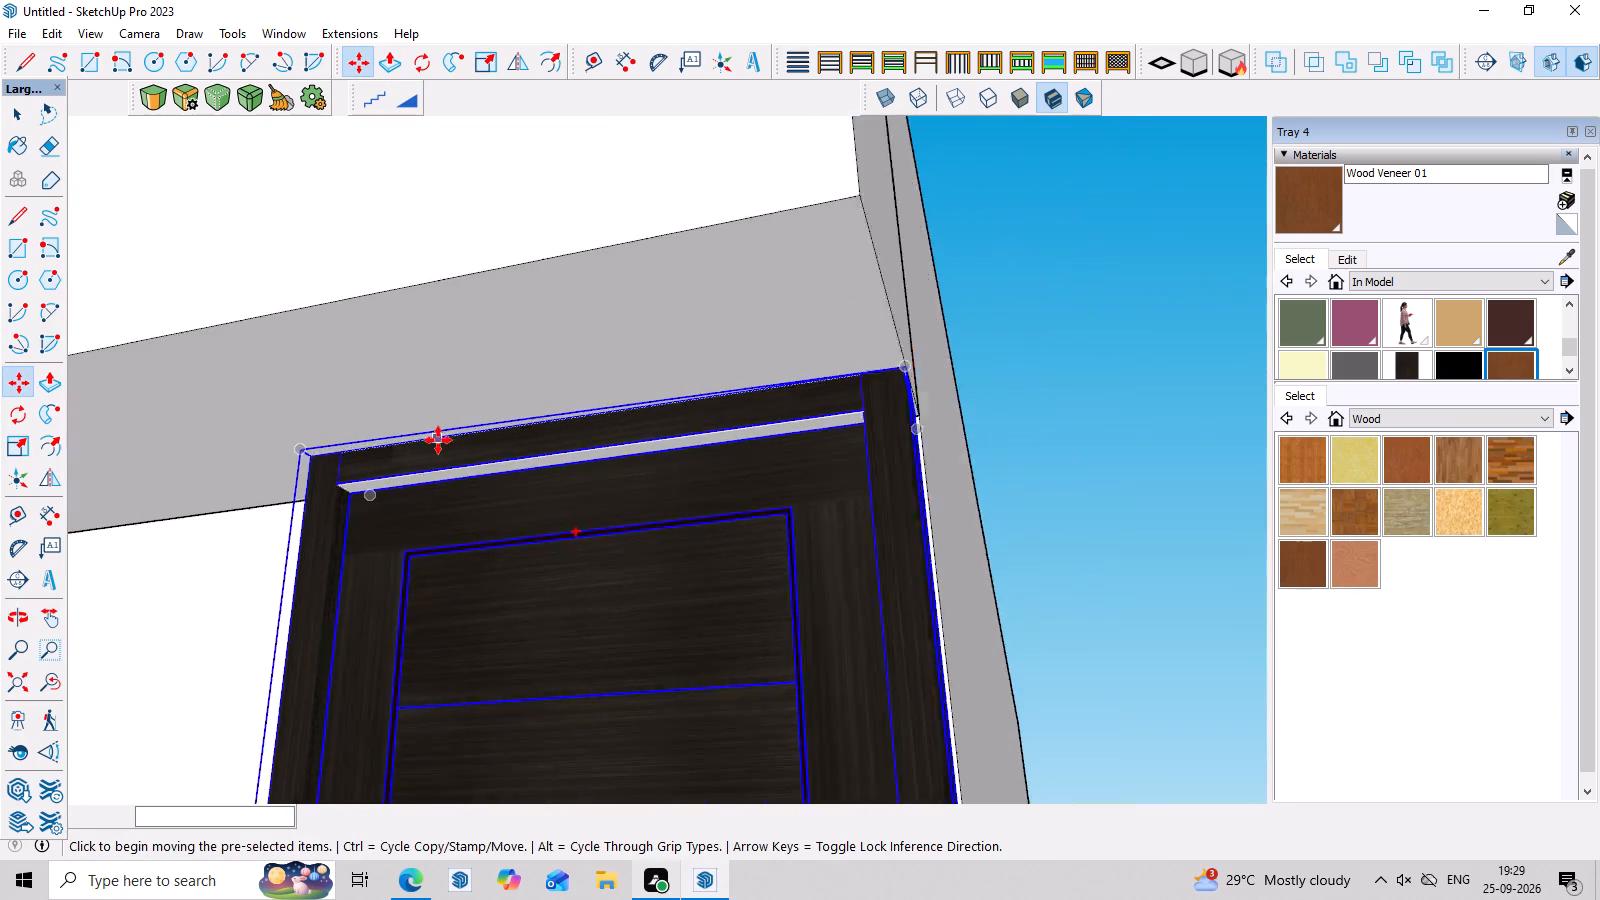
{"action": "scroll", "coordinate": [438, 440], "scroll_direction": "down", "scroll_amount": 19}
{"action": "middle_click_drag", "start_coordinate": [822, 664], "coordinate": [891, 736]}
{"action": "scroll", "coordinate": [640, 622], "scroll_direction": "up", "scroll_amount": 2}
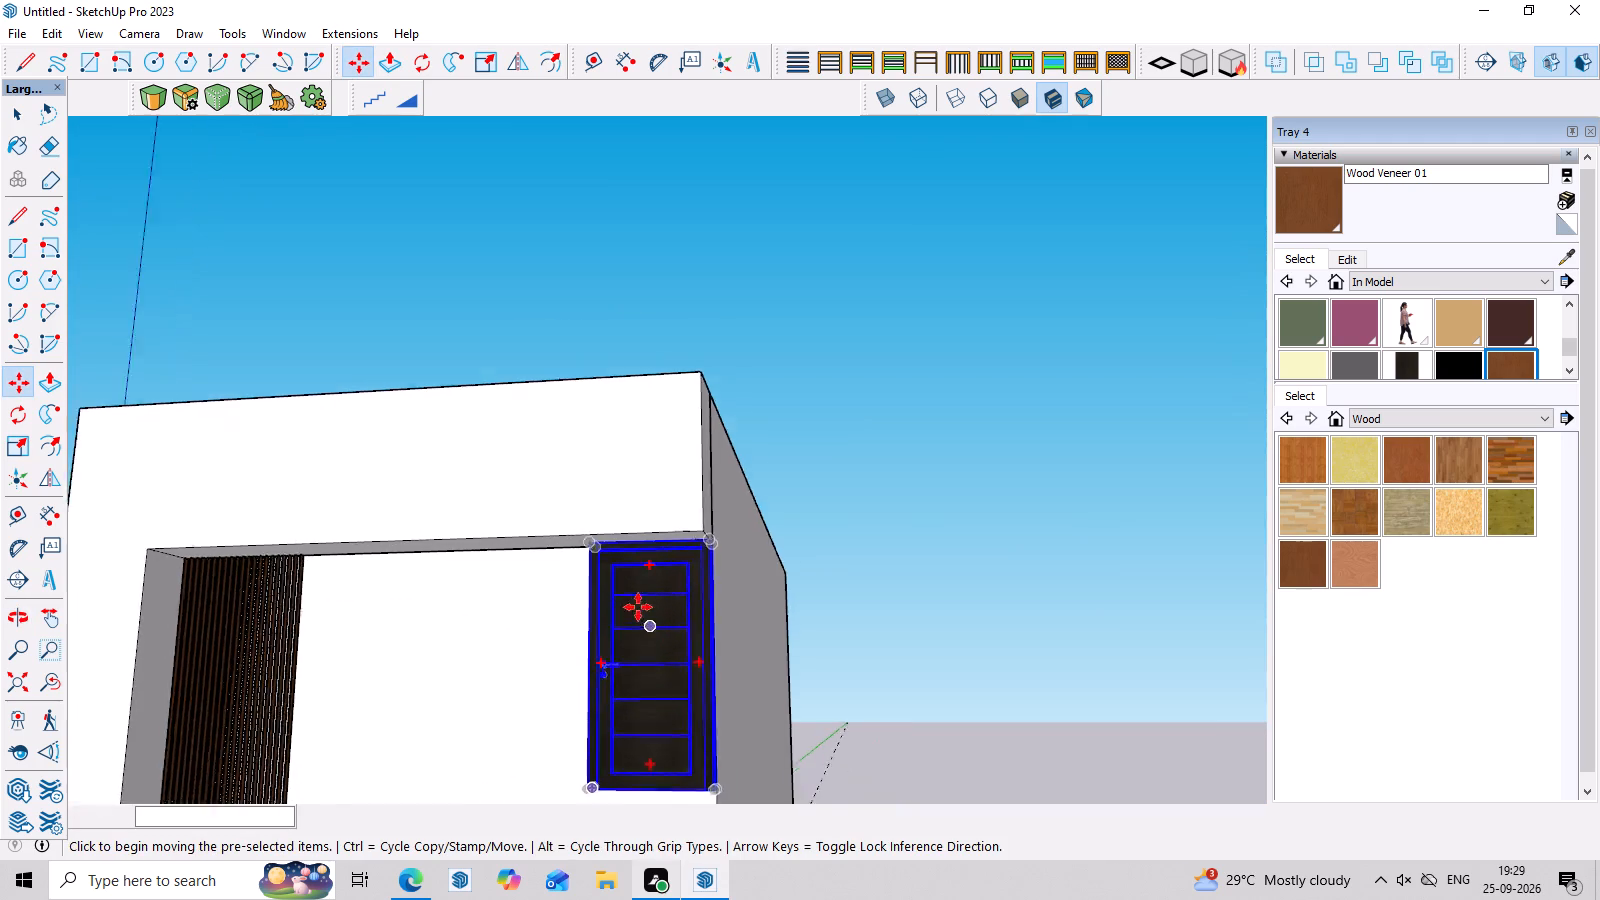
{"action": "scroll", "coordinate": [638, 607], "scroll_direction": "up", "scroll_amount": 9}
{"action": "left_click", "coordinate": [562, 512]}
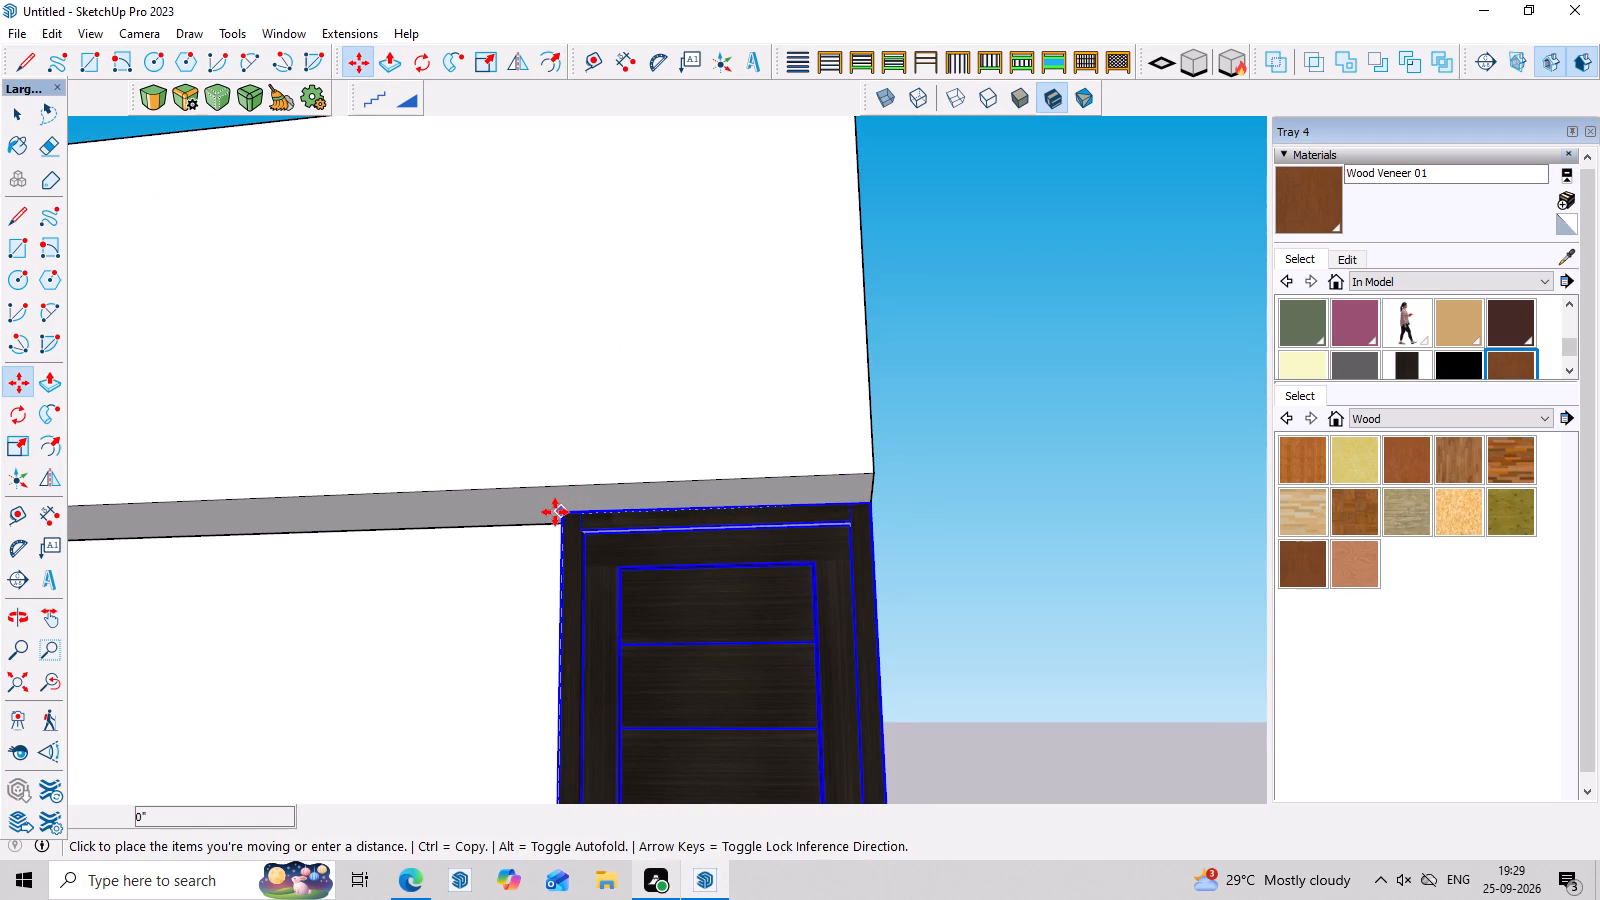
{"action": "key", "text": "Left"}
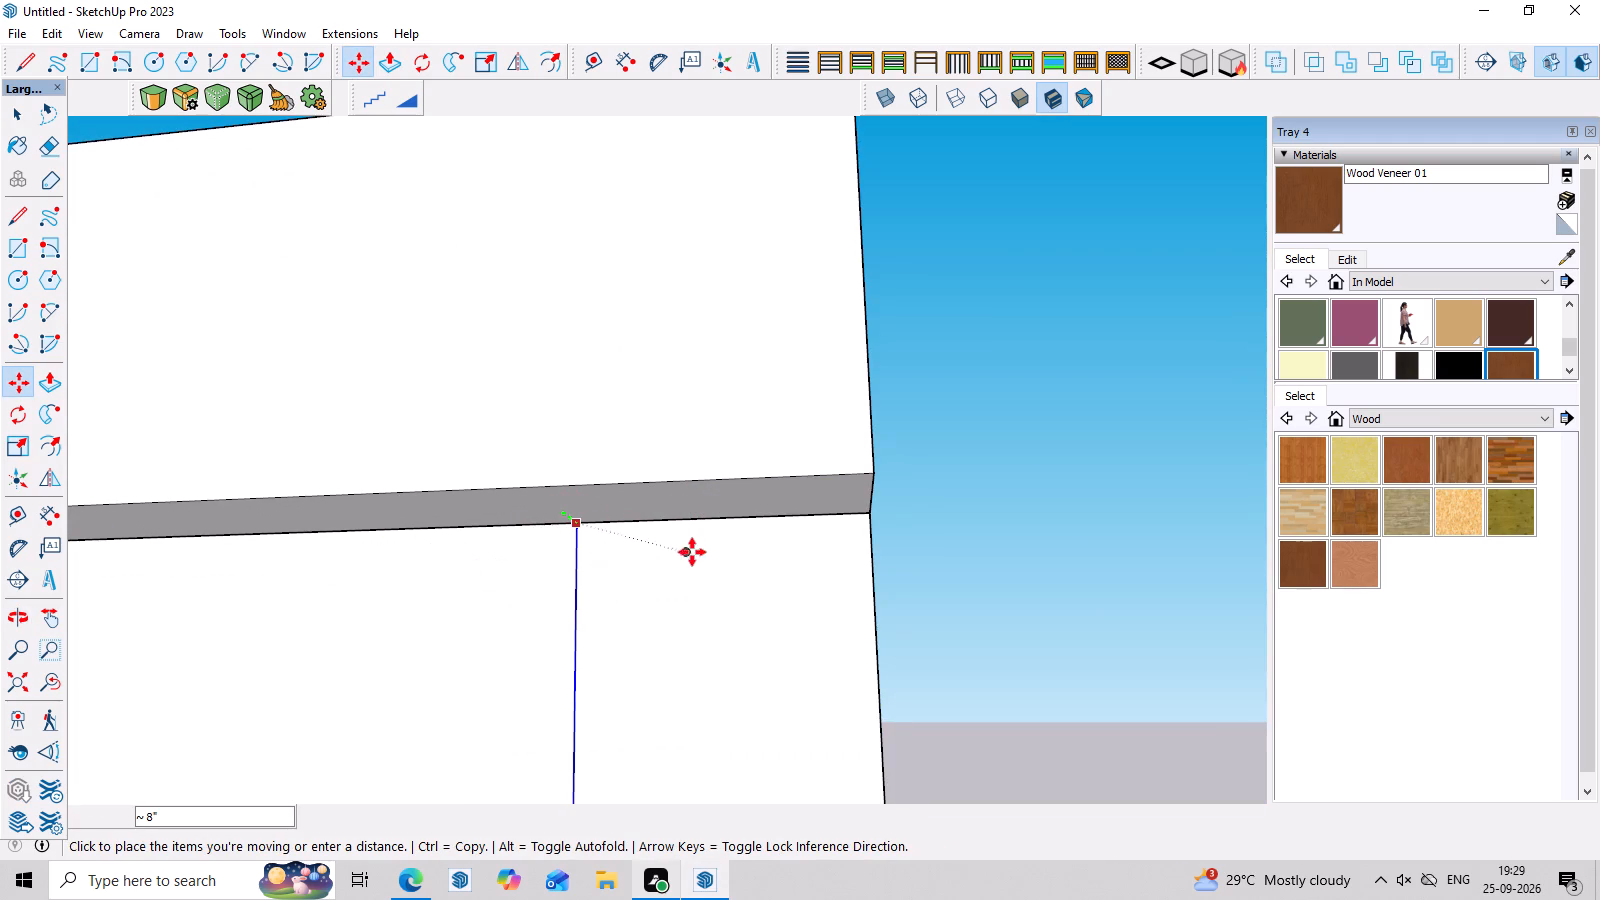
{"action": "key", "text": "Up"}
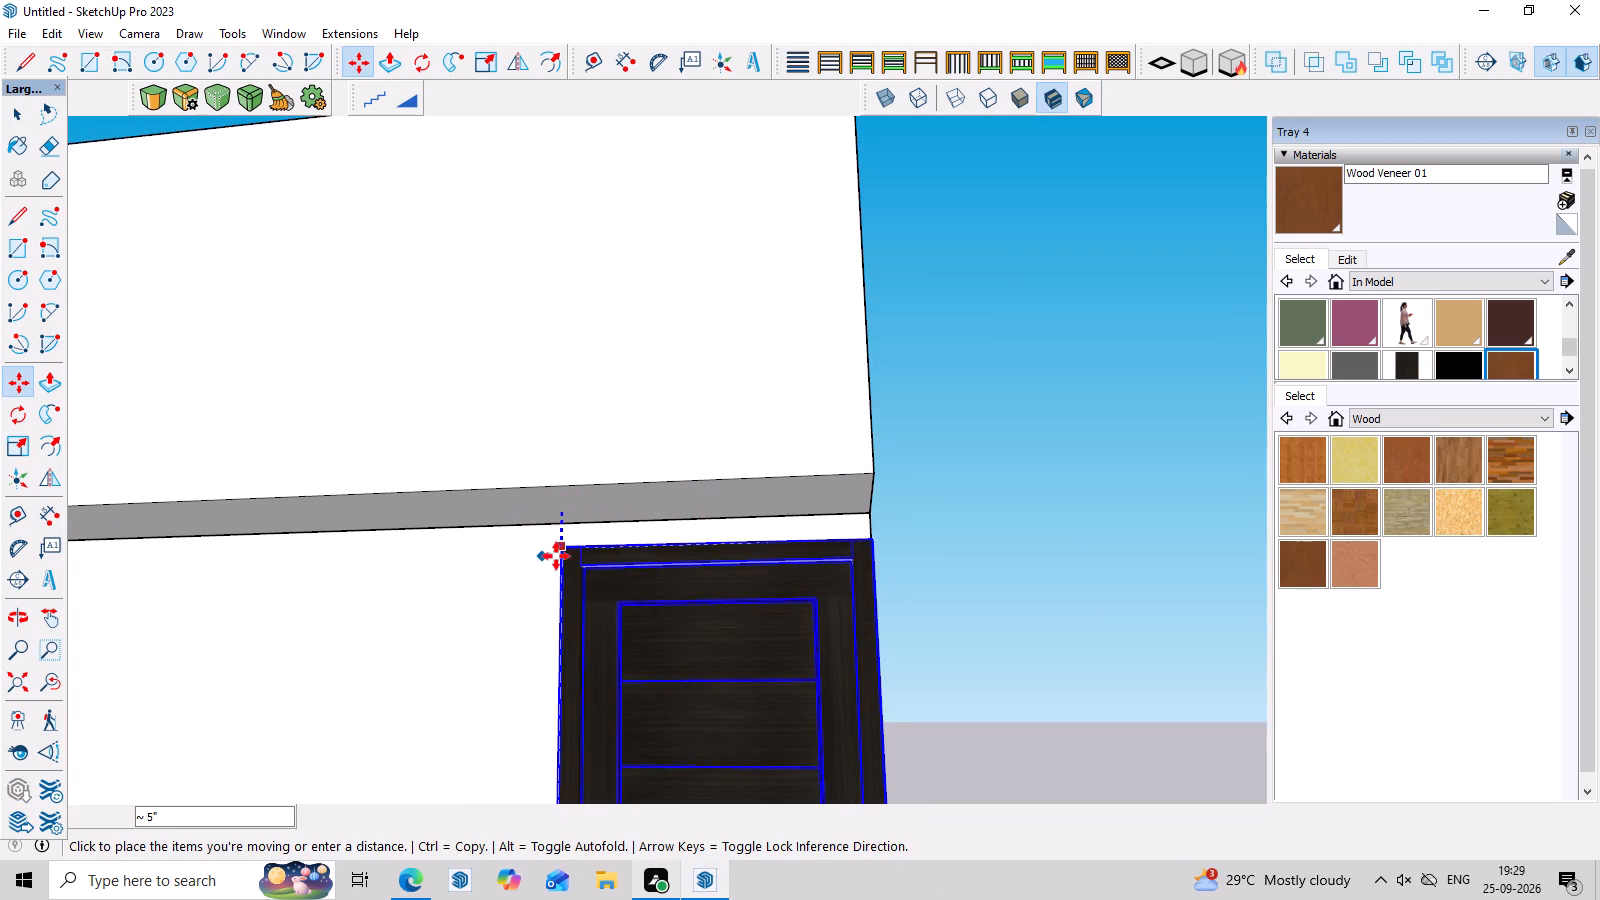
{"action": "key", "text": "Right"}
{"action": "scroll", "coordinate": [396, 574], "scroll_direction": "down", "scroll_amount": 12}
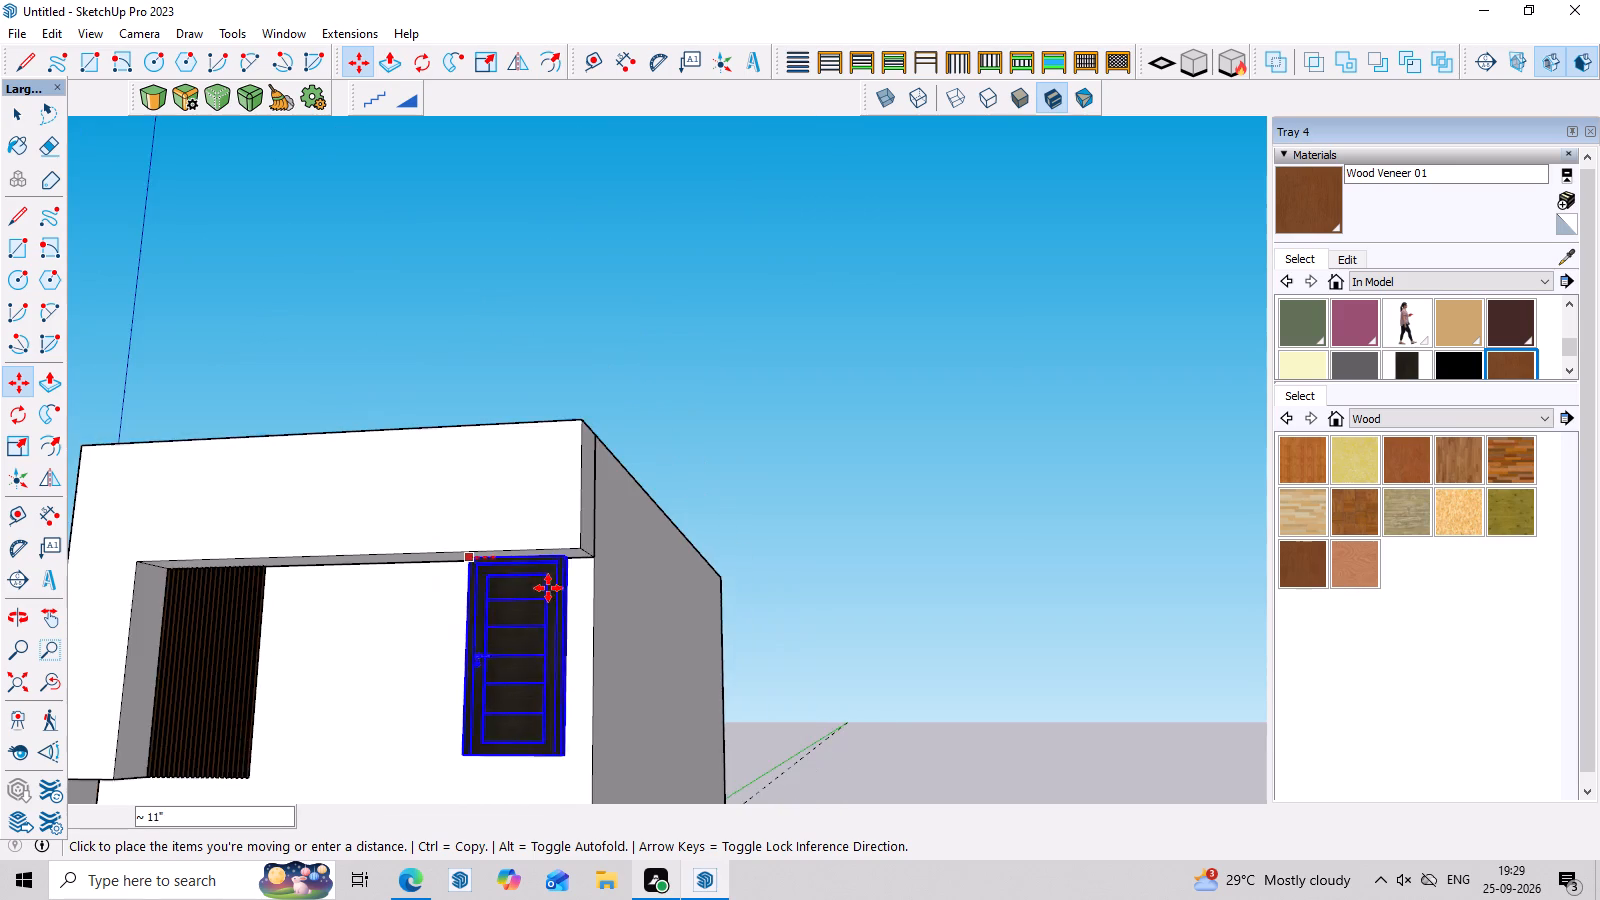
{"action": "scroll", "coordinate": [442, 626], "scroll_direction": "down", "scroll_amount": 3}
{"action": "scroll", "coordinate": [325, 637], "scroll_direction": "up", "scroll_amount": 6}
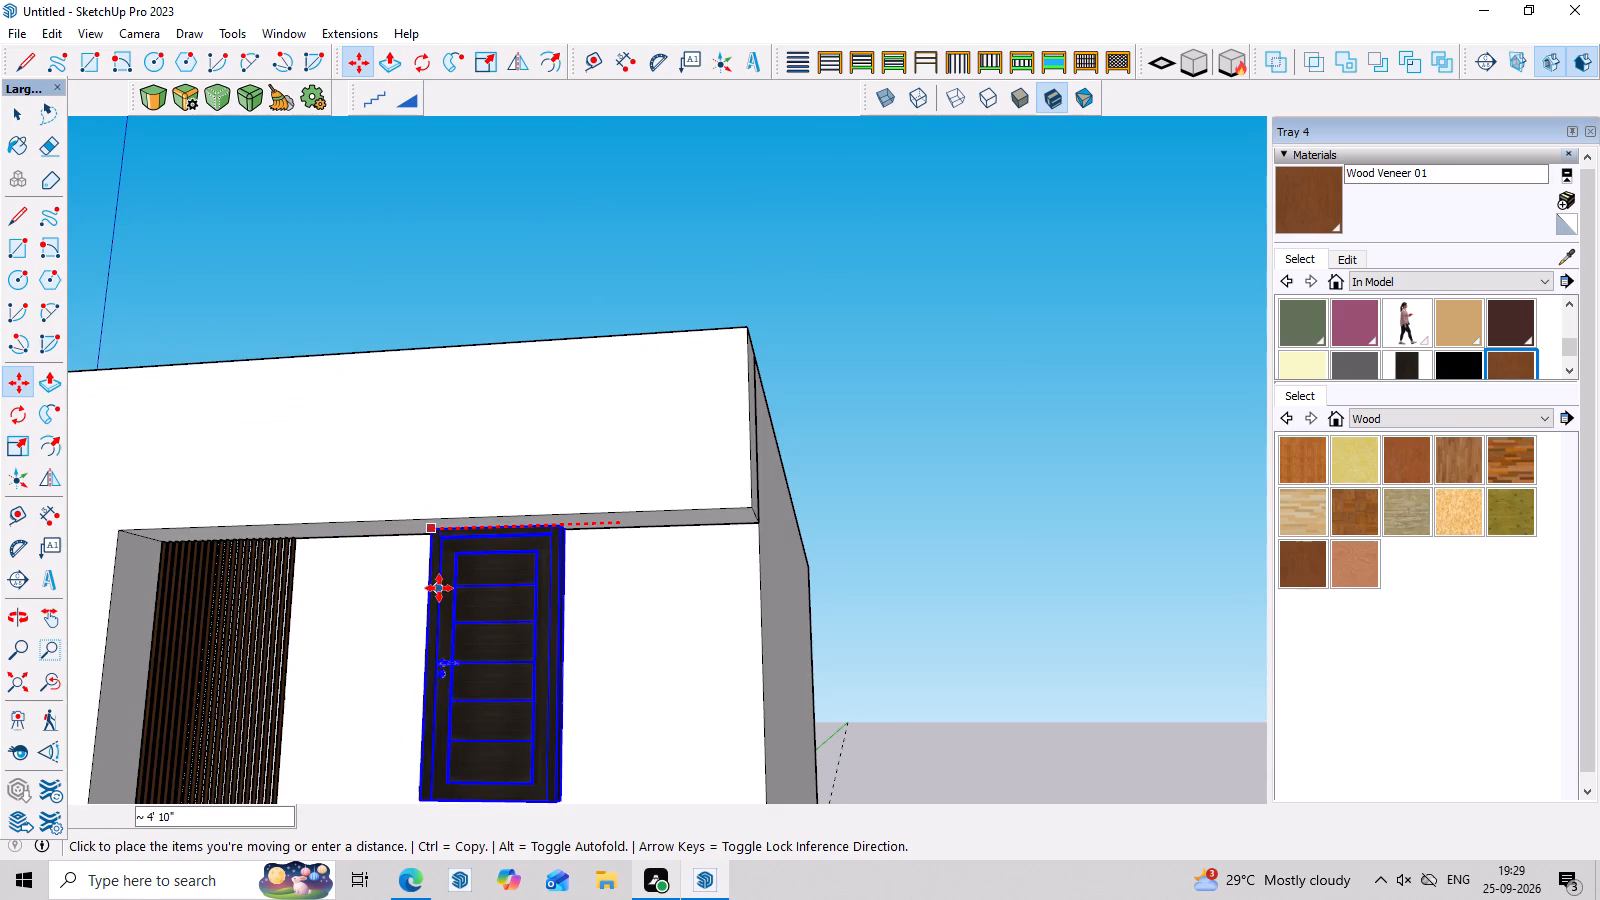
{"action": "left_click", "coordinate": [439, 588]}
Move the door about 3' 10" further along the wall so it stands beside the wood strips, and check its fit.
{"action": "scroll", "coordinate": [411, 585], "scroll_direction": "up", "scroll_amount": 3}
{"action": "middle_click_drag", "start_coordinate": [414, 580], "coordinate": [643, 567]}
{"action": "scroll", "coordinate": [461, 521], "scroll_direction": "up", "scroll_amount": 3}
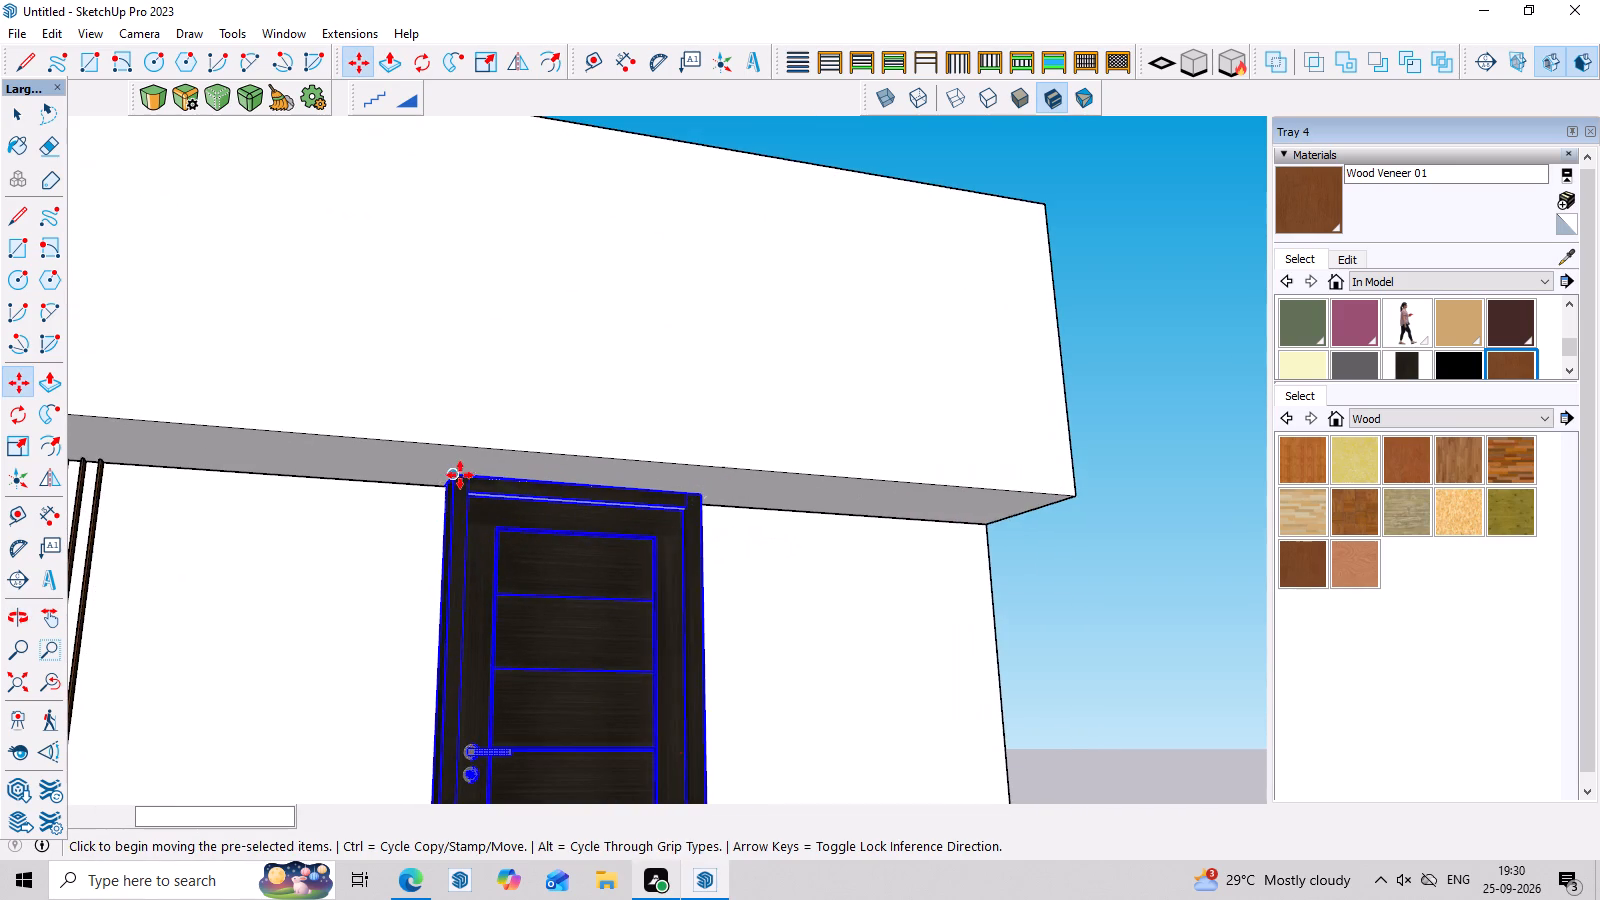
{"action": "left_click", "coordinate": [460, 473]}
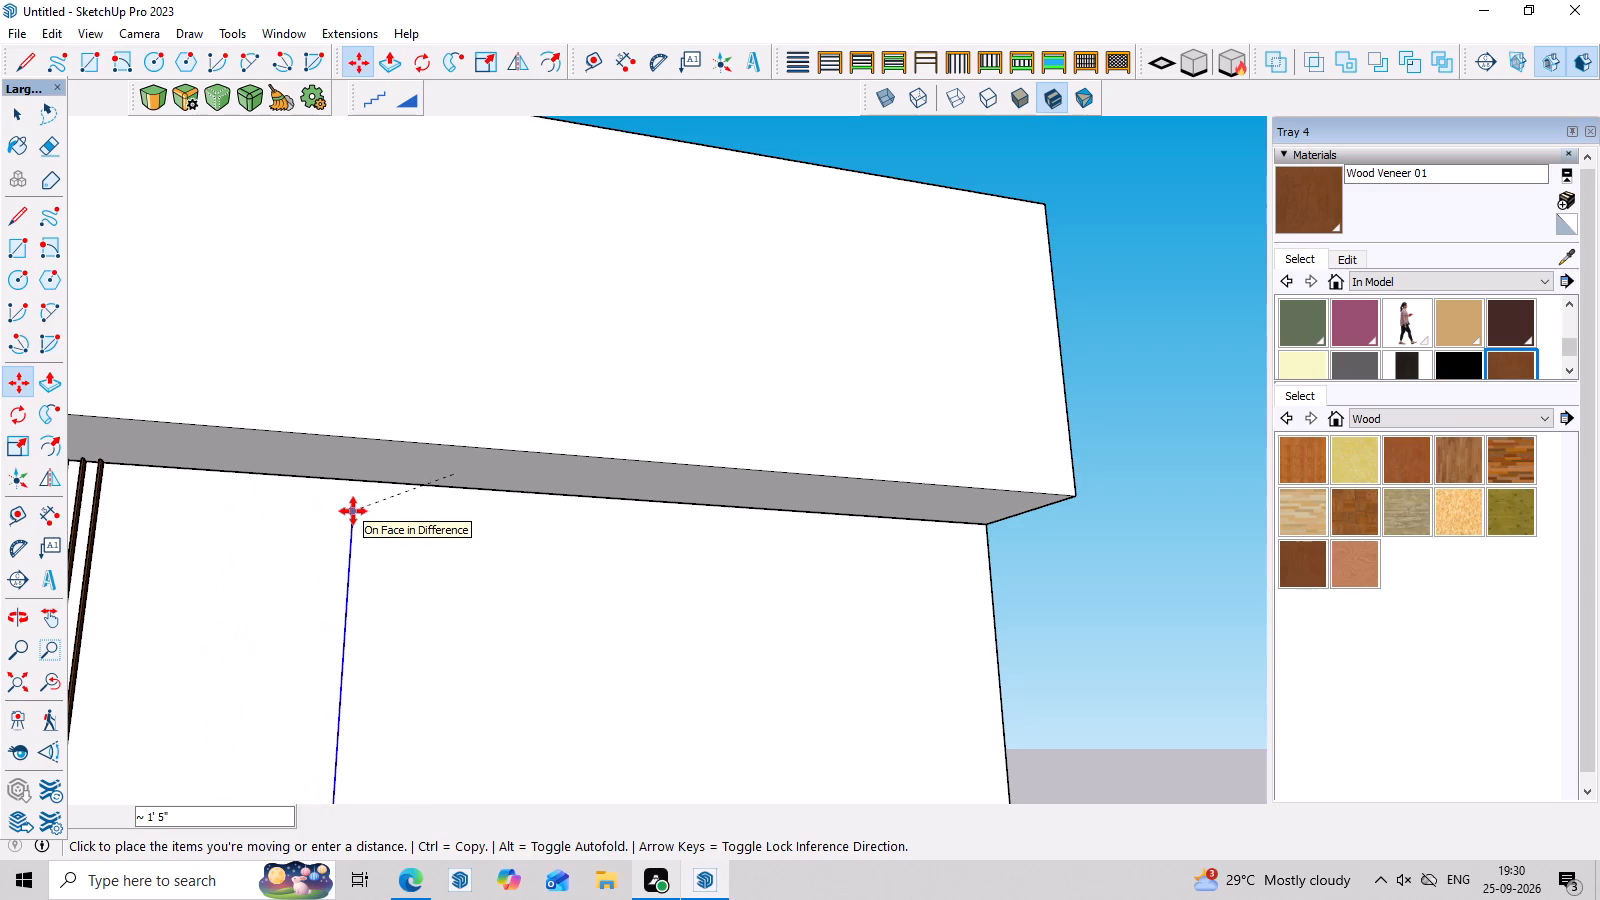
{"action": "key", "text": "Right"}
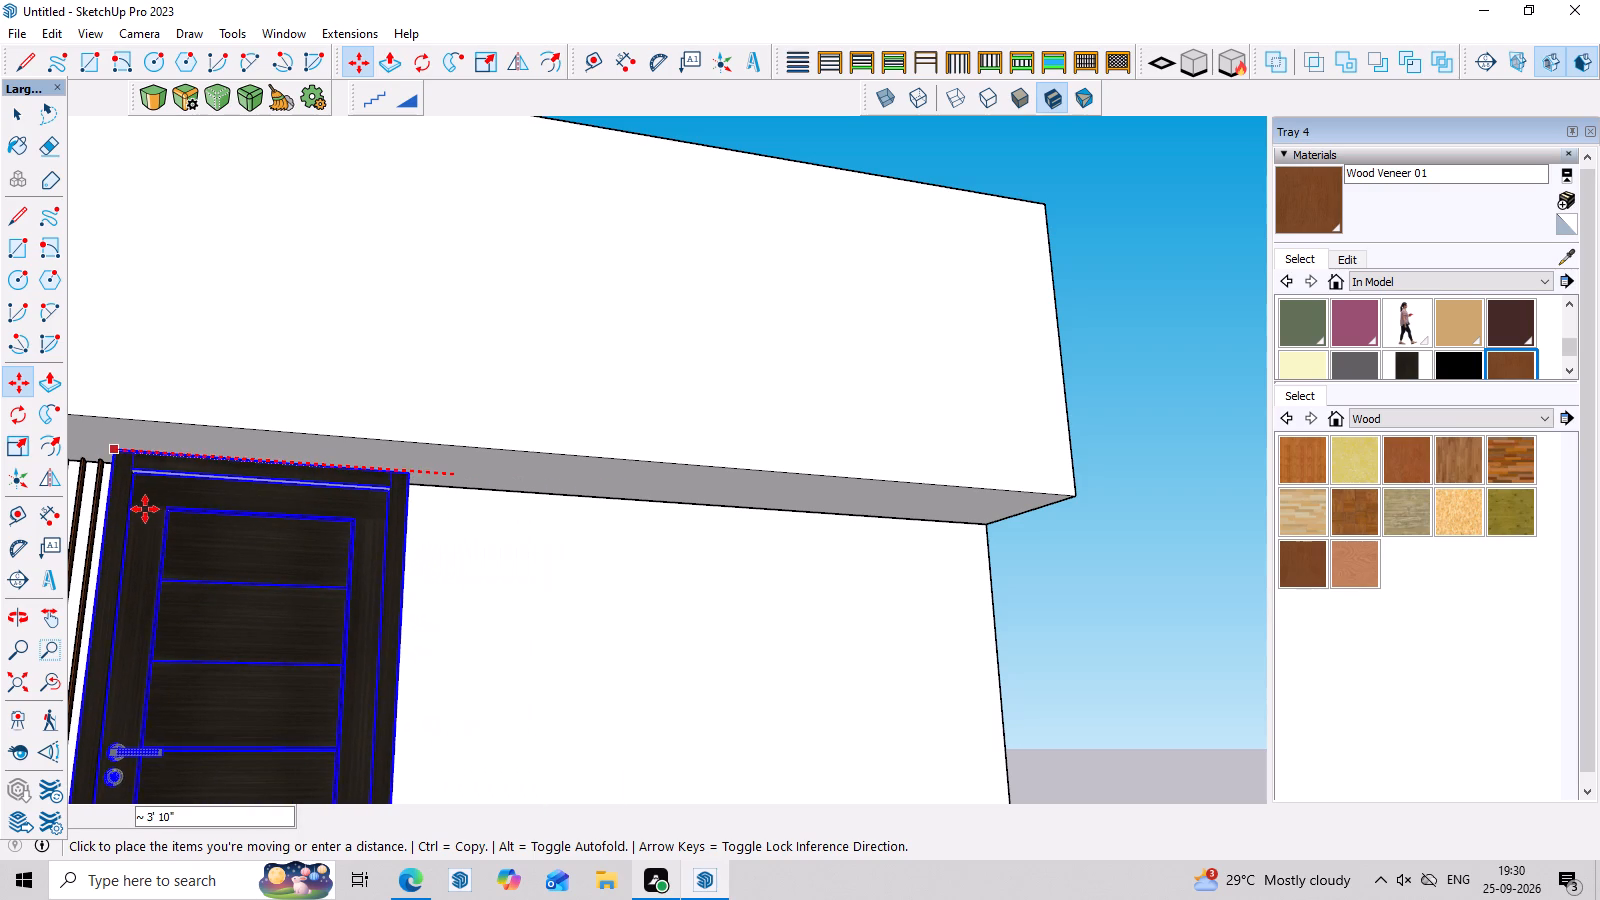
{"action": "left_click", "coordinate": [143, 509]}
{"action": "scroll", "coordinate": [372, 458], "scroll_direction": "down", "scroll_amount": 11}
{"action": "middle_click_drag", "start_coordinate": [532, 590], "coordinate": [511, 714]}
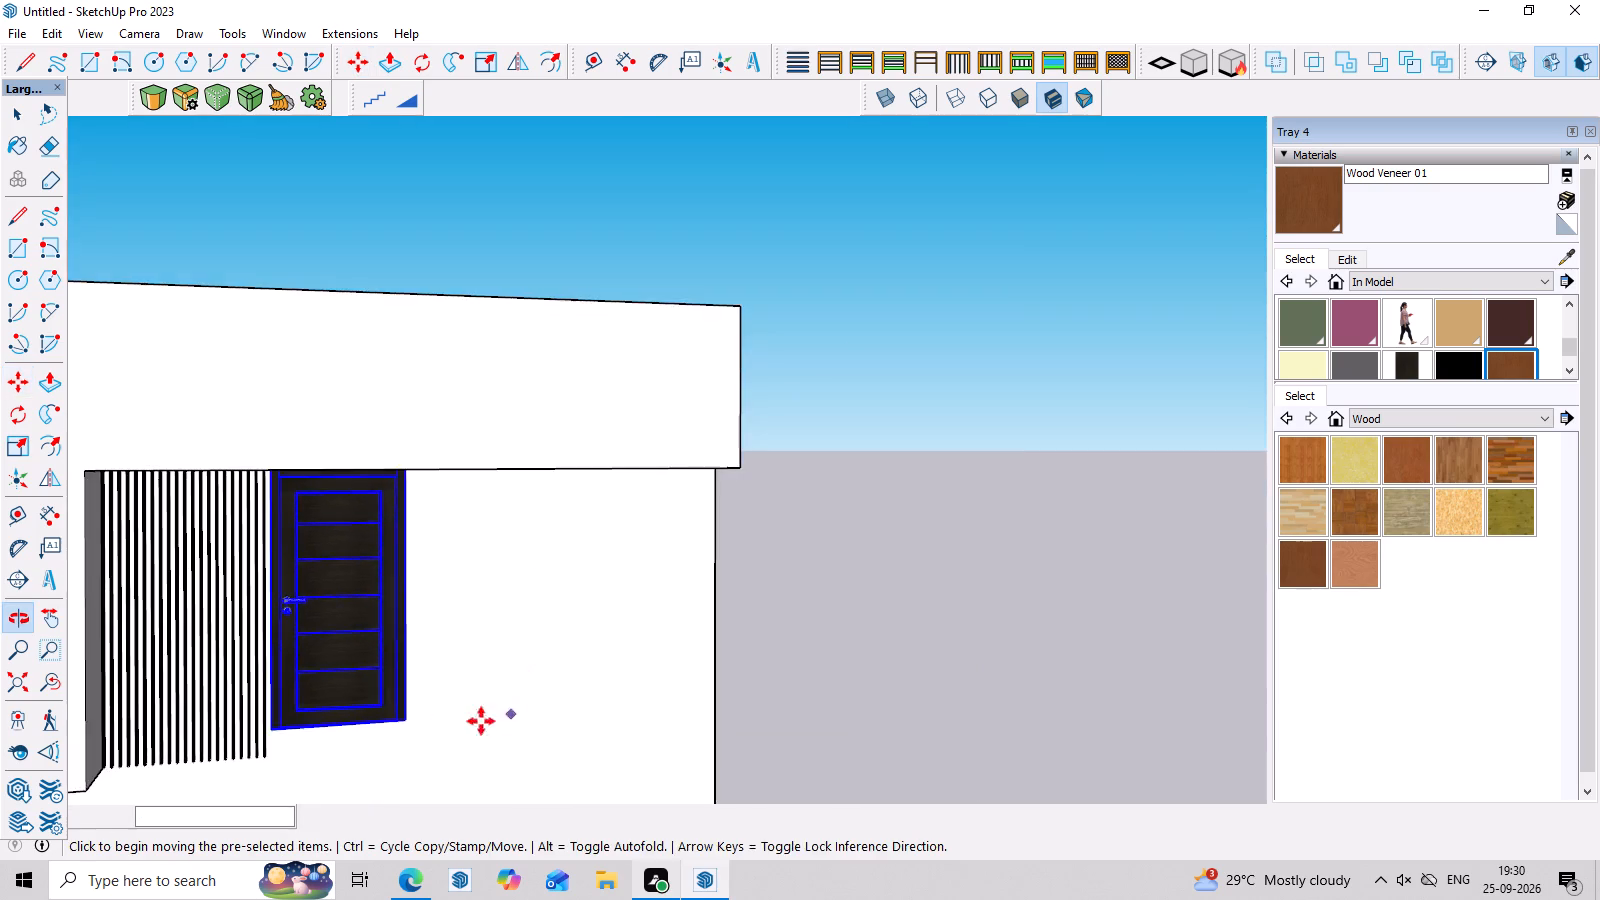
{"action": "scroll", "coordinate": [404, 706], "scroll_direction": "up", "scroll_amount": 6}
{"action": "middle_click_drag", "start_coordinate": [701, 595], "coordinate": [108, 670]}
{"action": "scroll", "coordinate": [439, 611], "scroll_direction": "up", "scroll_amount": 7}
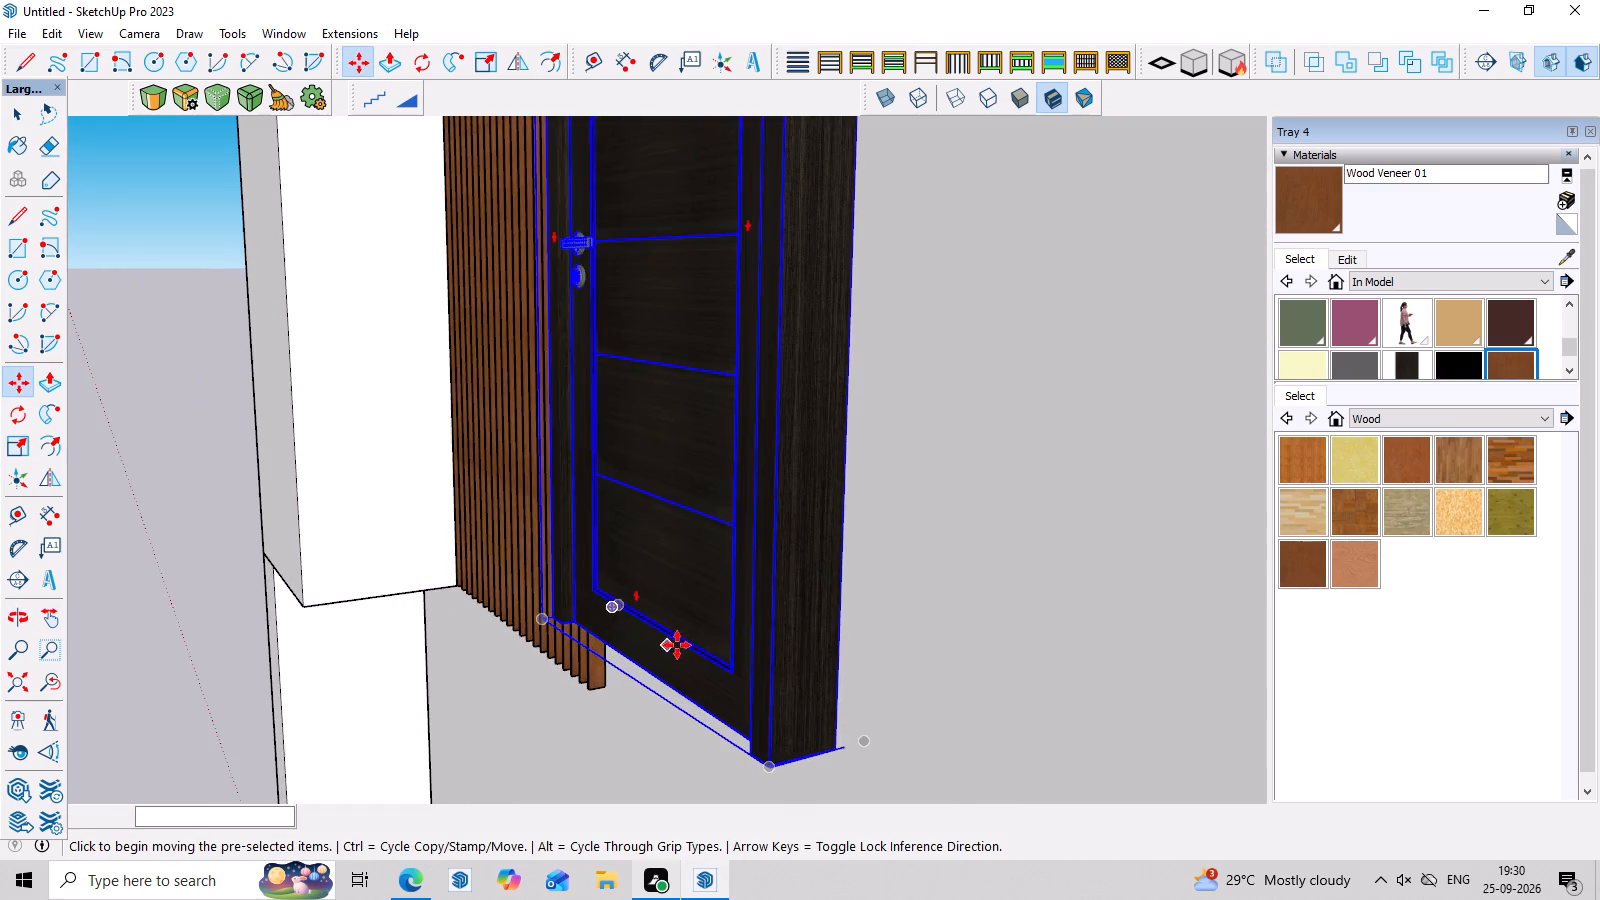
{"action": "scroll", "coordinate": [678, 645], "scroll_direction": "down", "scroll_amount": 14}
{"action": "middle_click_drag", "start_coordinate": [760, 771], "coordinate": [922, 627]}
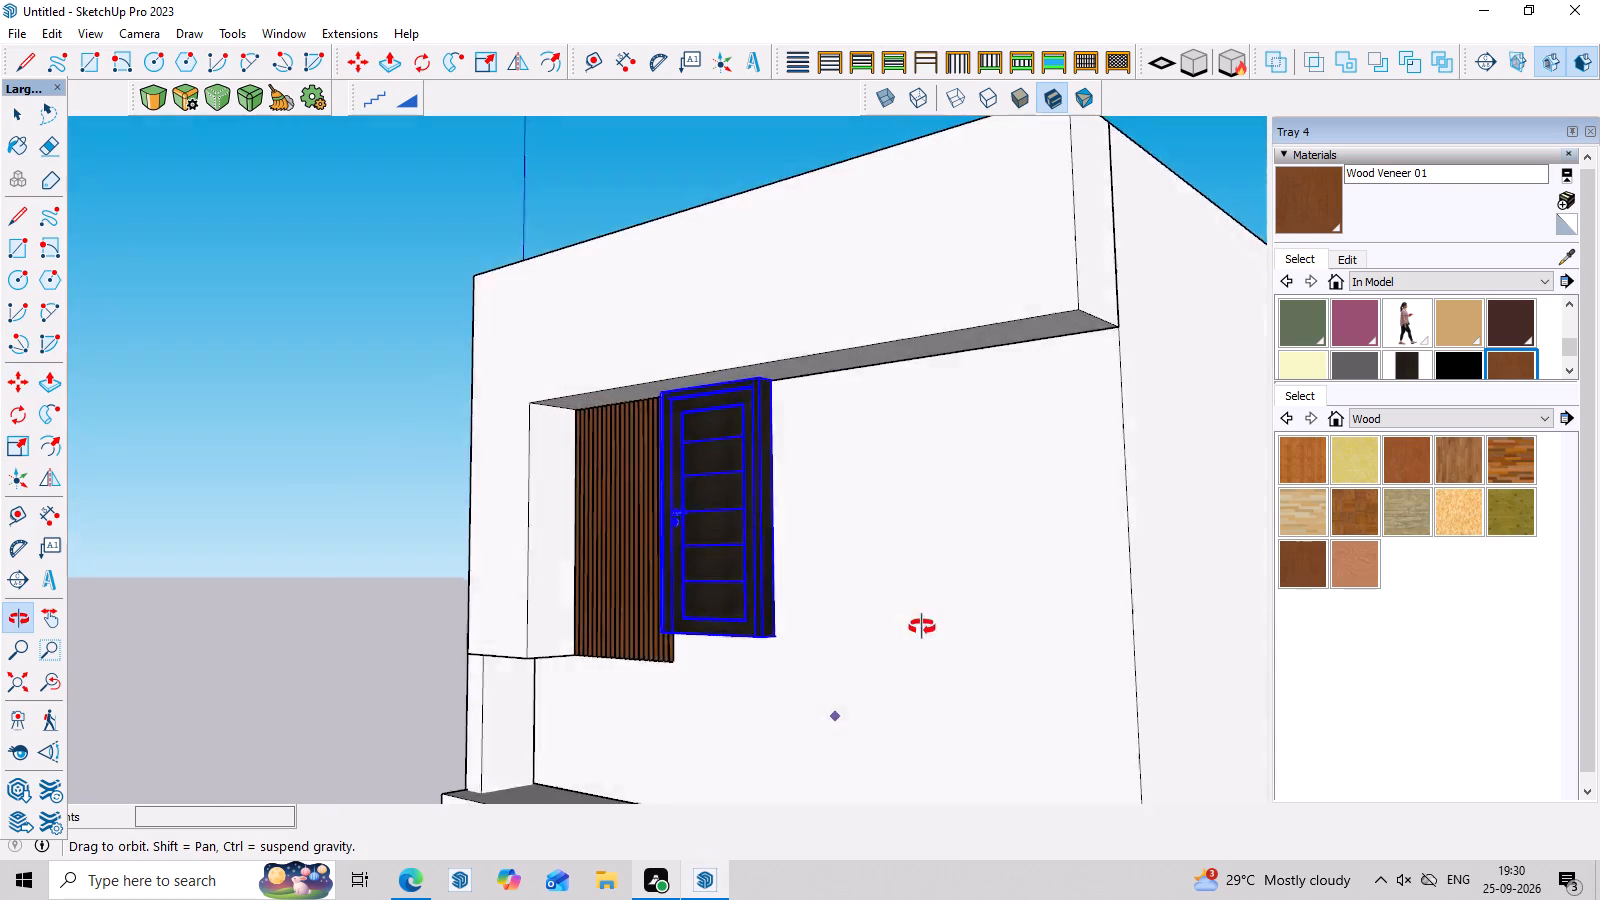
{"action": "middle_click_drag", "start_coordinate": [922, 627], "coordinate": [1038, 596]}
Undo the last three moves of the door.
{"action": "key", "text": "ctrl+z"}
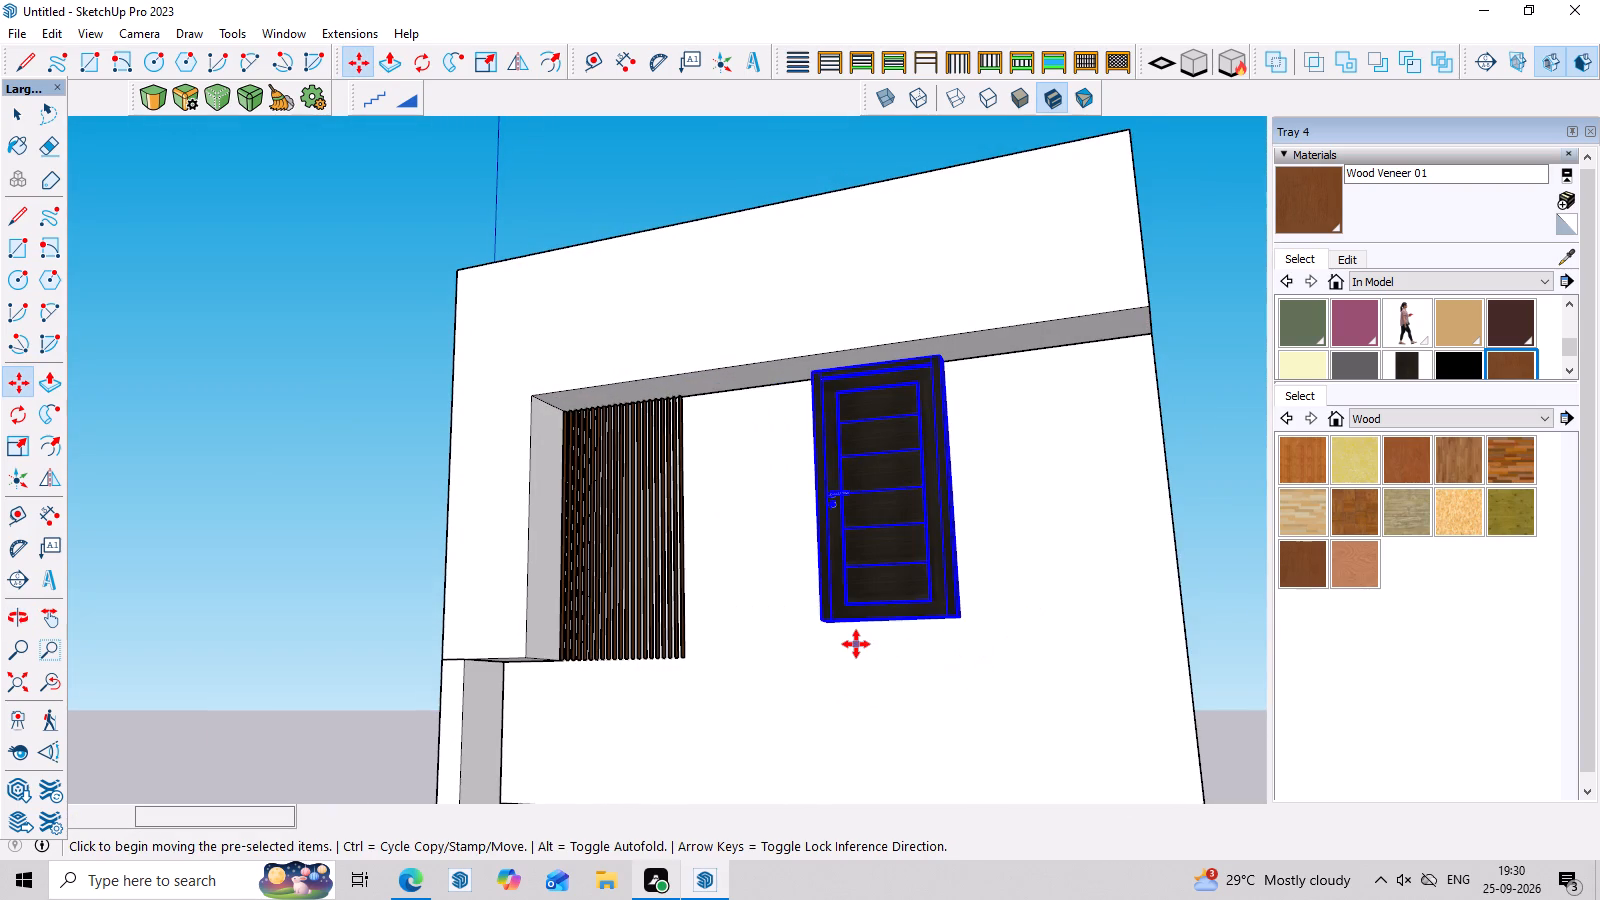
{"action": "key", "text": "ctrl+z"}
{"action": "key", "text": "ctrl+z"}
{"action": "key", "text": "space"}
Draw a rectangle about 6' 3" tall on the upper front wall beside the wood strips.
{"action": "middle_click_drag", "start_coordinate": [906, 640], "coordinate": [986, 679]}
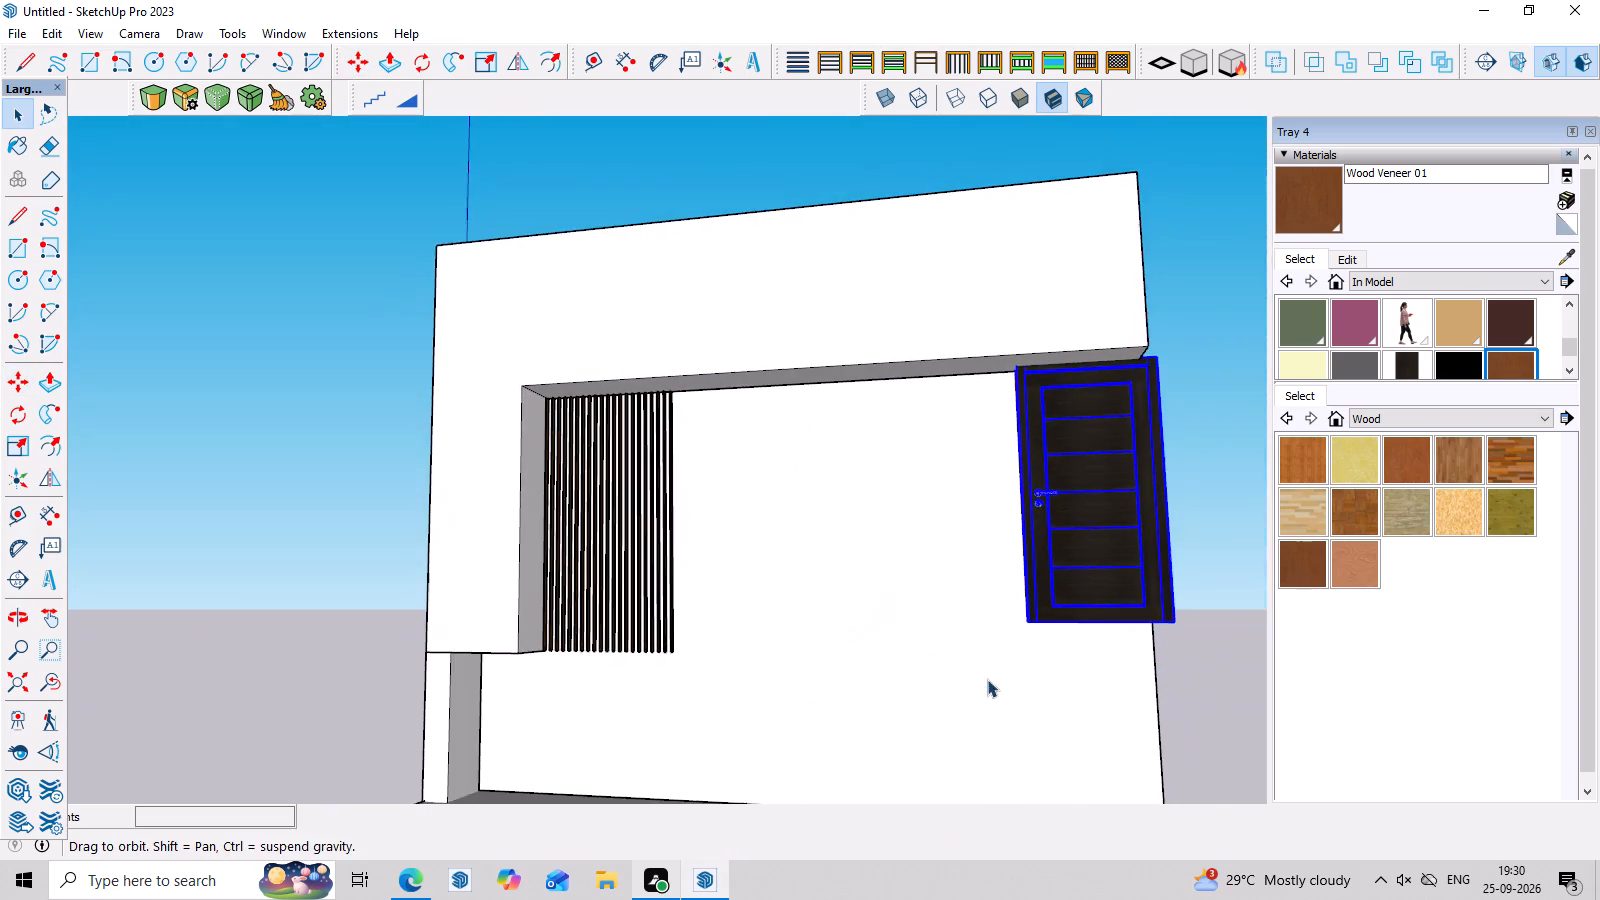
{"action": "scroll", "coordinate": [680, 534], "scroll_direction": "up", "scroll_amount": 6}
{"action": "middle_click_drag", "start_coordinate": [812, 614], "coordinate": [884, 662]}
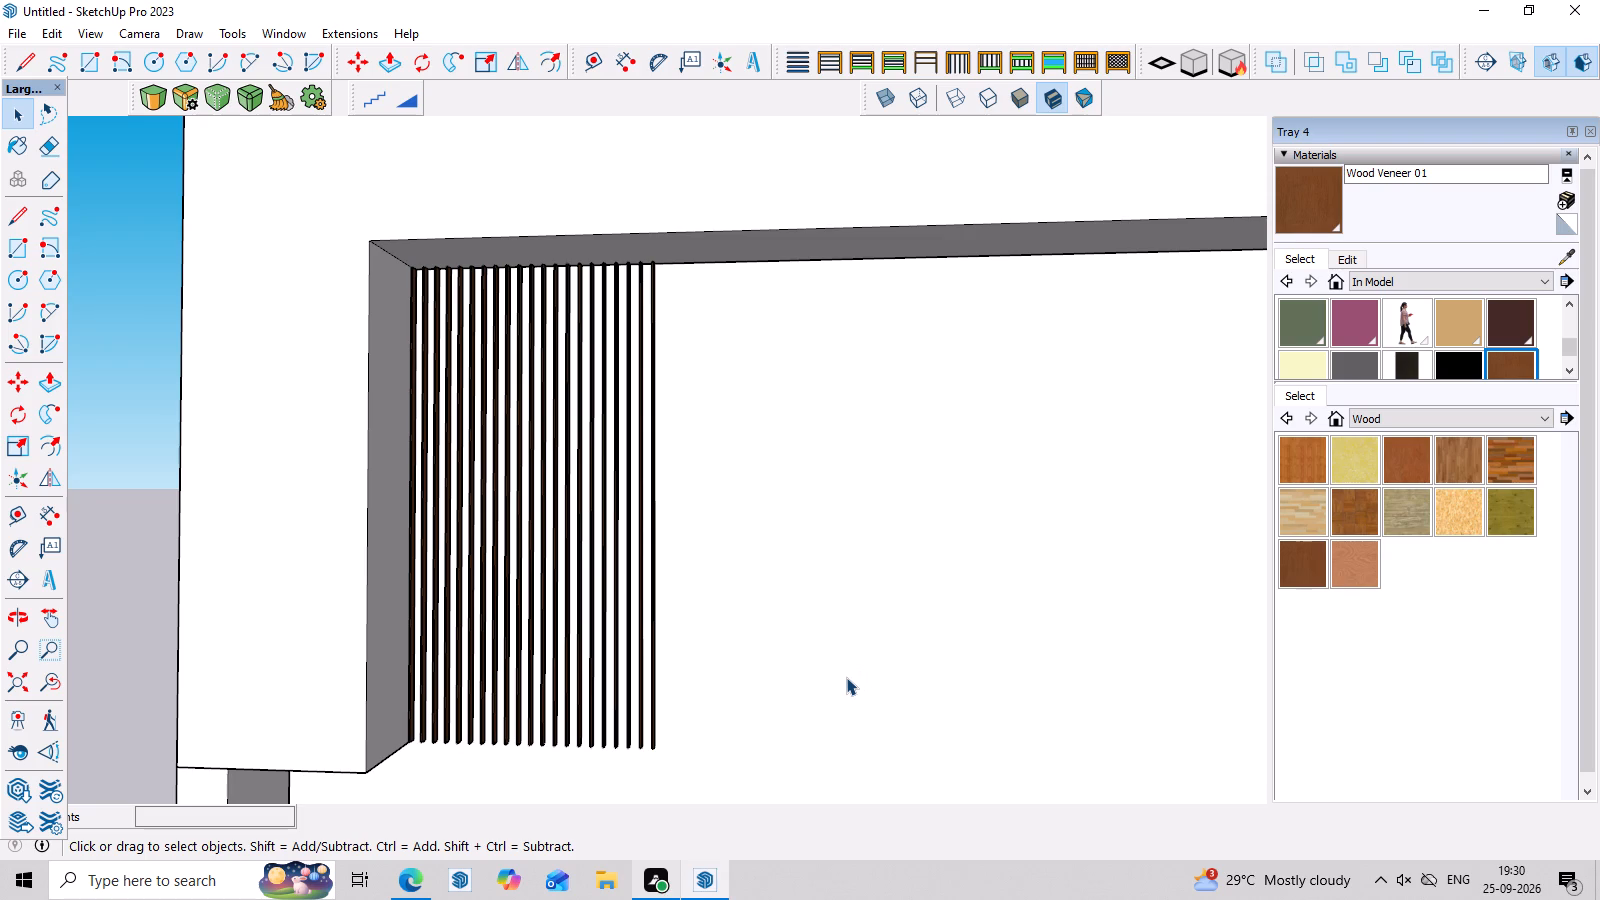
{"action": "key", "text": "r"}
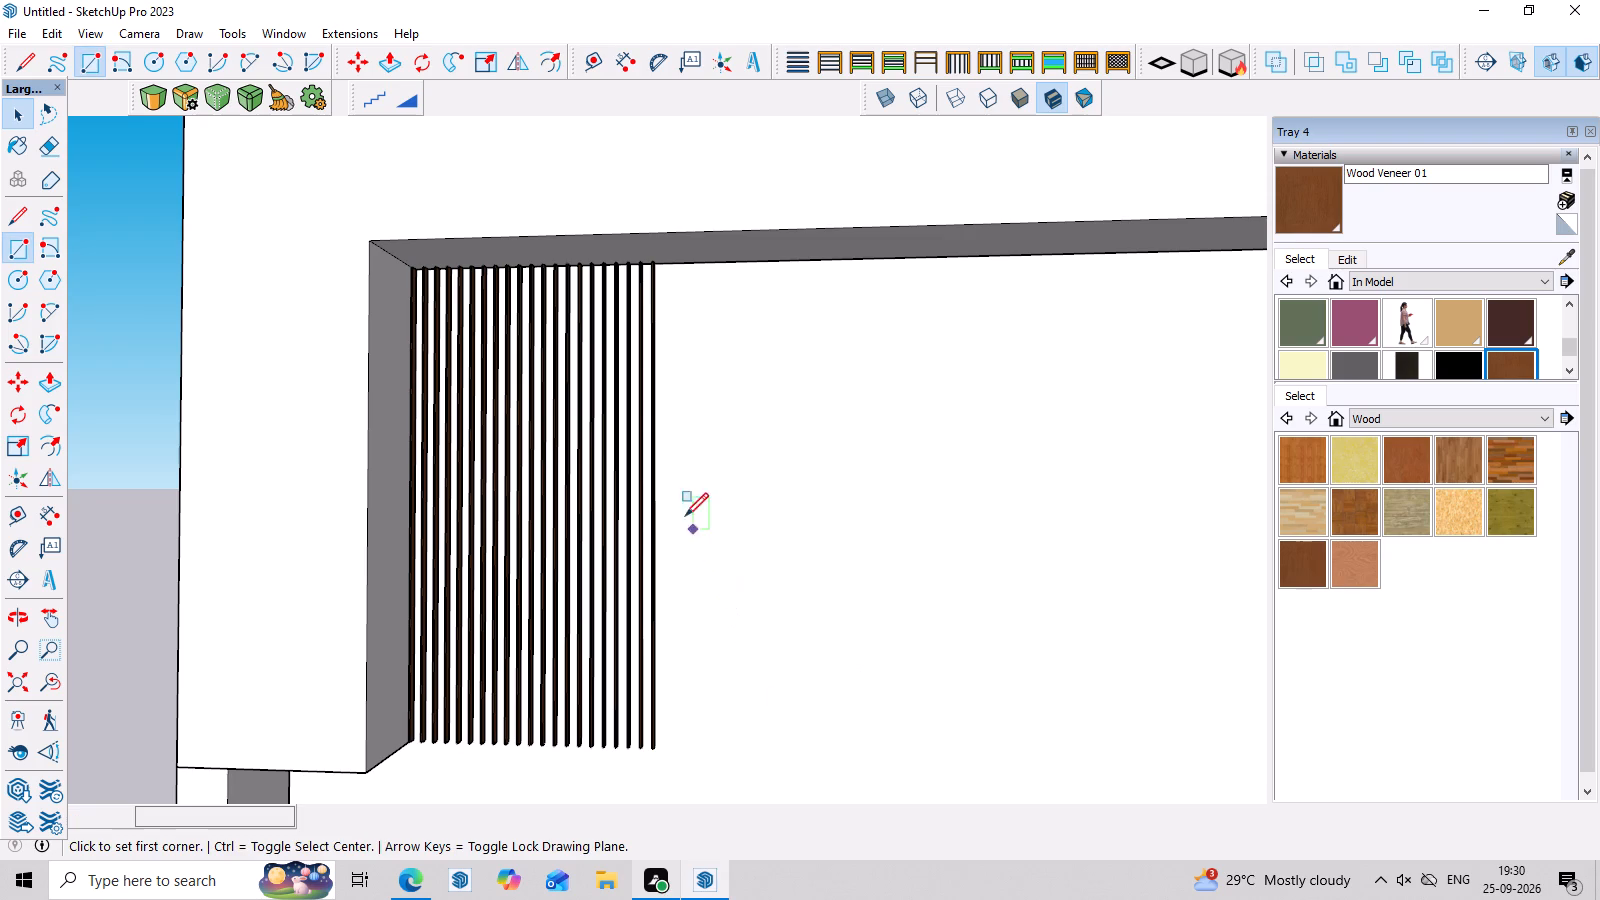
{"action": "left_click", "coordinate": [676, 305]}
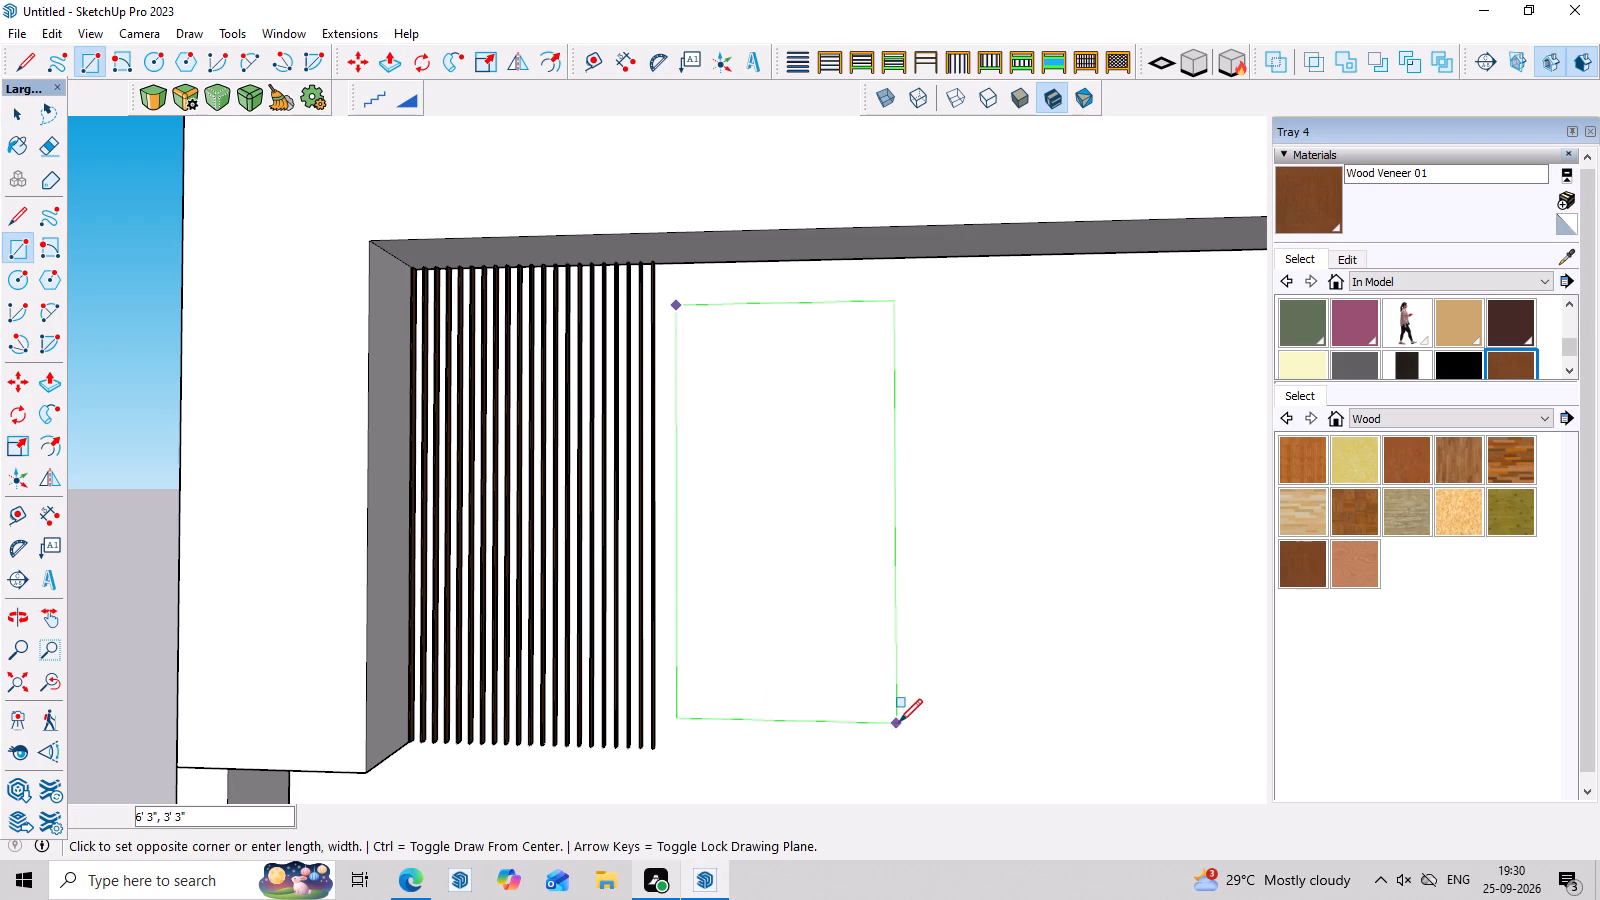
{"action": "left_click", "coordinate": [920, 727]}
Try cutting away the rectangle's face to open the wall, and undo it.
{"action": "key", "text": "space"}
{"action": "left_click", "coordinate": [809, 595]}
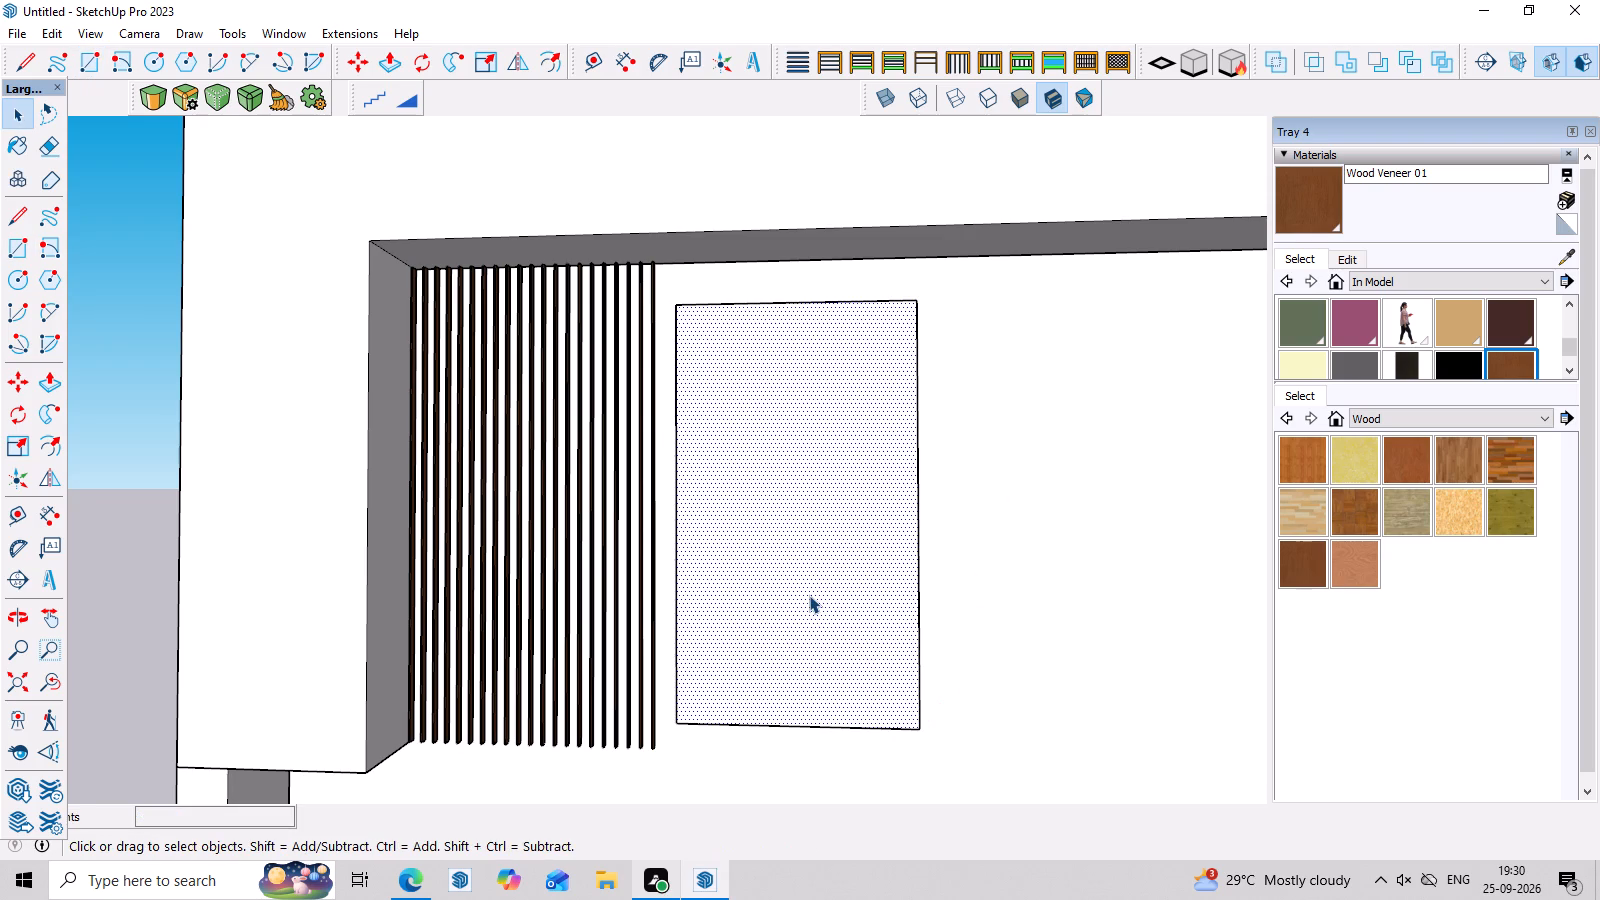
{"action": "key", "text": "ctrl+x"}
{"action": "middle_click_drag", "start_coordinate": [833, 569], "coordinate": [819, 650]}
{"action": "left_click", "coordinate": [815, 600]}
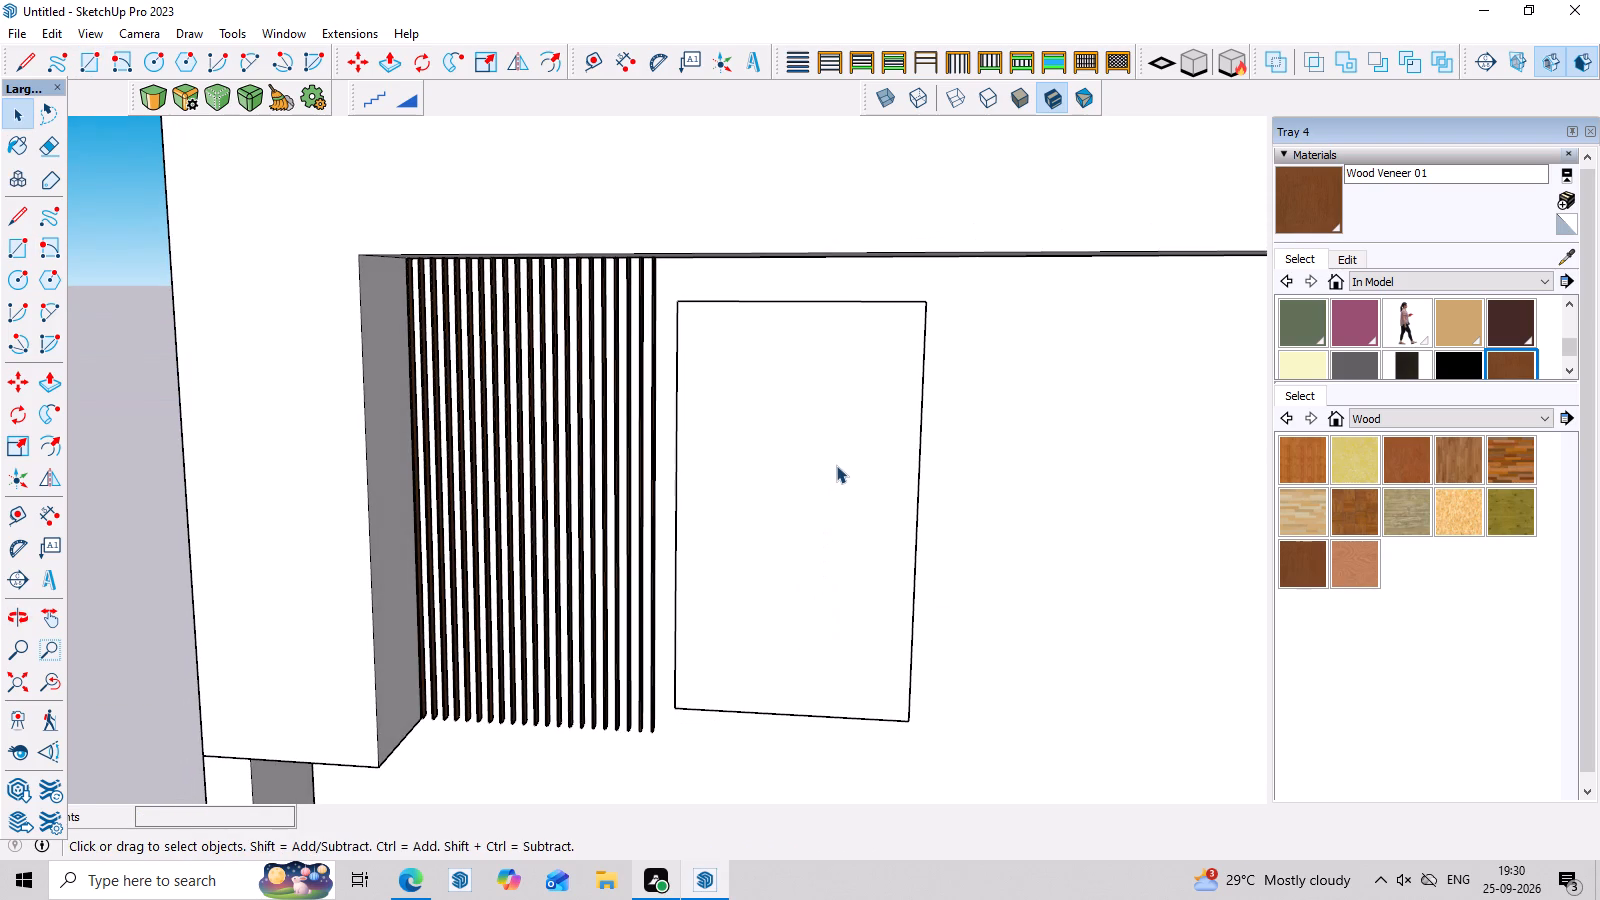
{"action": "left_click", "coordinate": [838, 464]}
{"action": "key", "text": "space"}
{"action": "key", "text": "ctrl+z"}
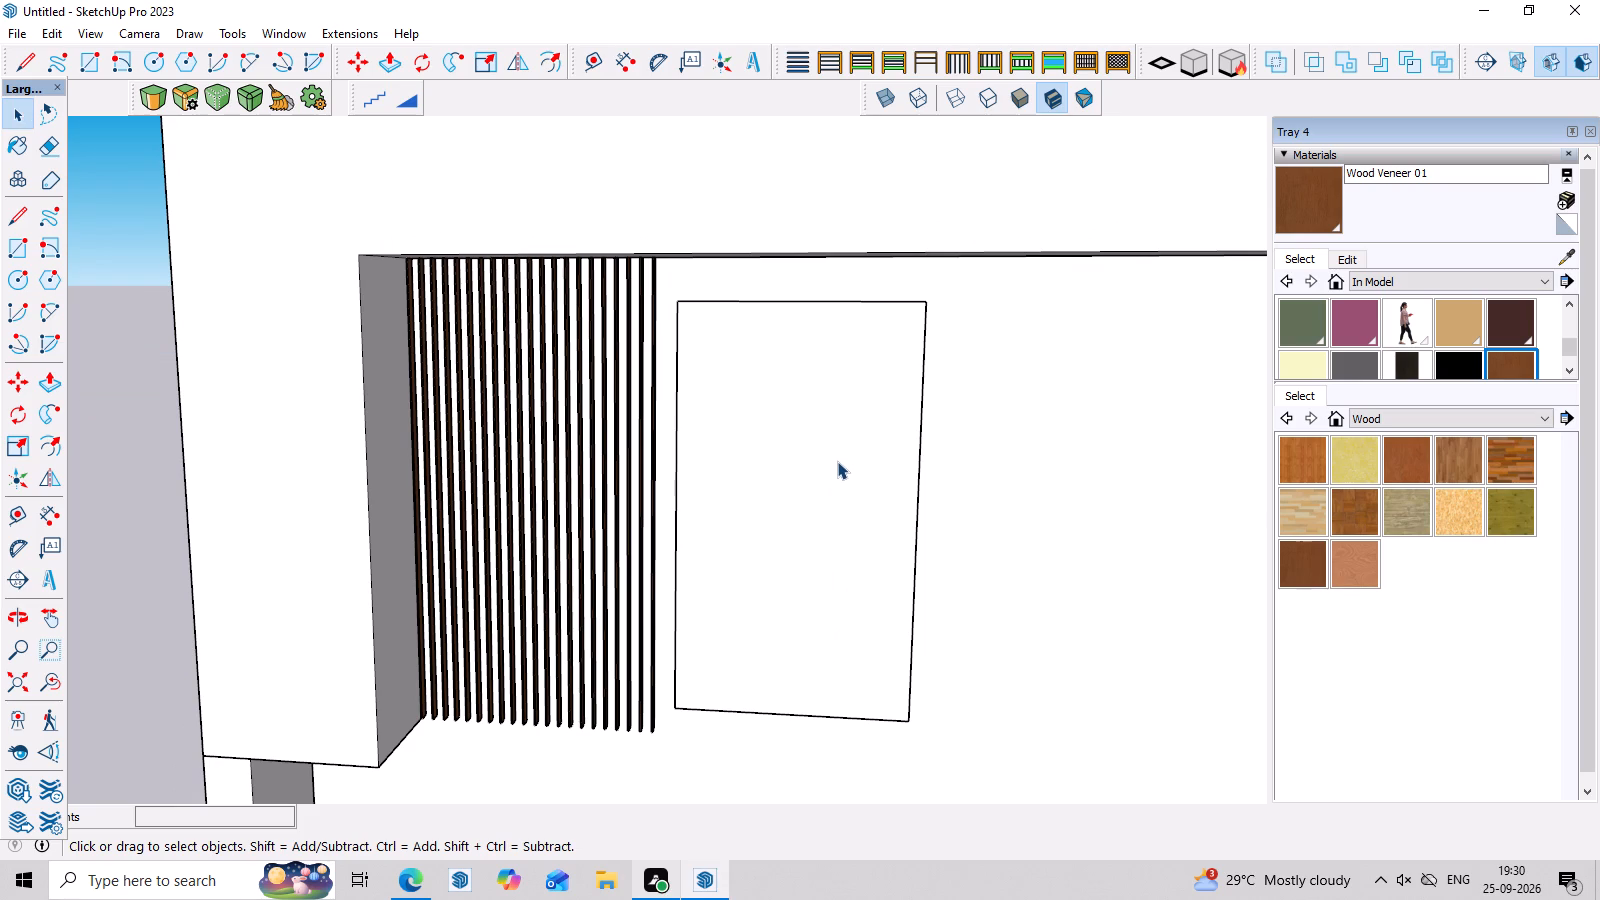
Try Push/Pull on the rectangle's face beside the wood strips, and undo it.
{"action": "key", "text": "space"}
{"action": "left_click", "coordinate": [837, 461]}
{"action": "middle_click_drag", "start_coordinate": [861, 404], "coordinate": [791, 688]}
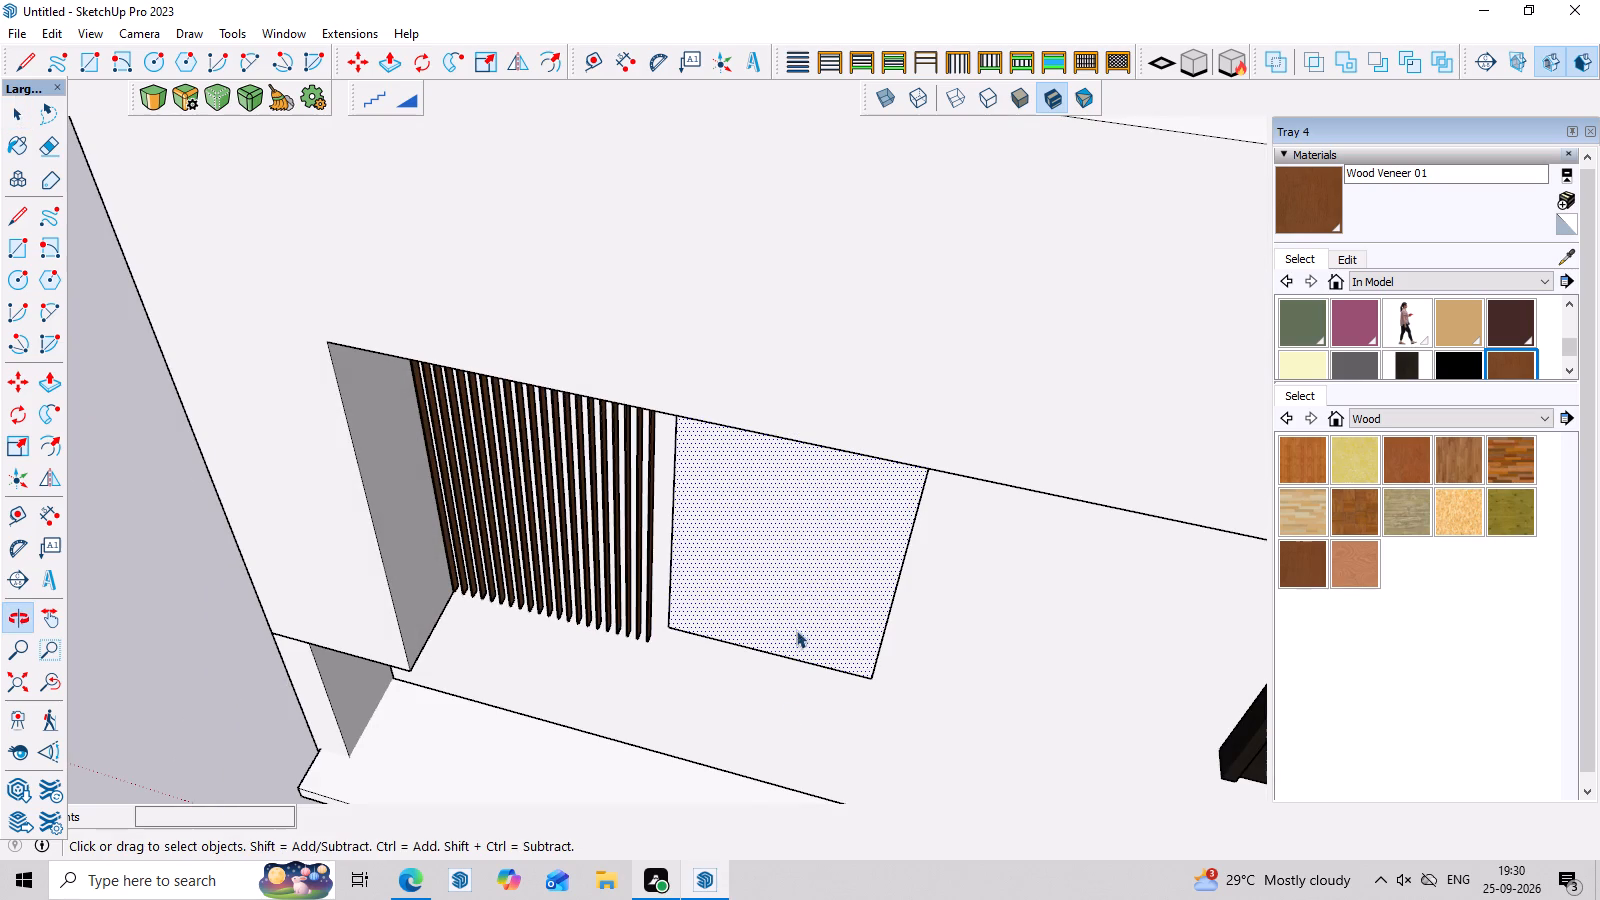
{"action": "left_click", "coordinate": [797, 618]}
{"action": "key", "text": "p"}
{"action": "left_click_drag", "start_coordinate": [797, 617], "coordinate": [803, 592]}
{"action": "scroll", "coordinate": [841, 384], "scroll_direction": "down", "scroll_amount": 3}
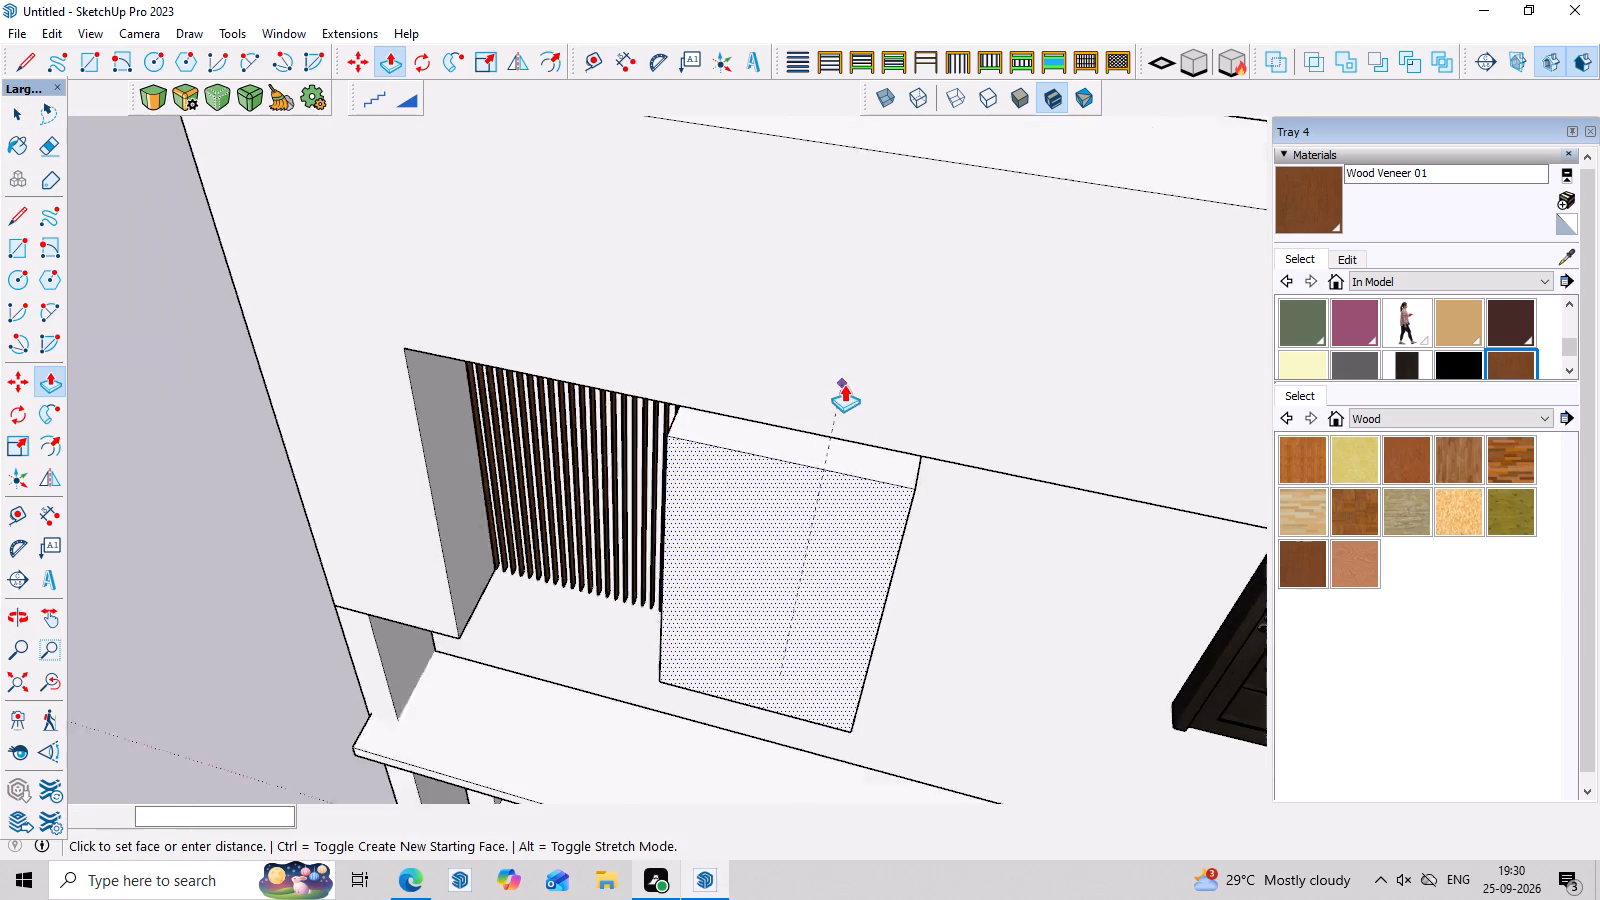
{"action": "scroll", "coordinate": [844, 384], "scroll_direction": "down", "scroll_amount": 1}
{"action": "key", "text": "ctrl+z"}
Open the building group for editing and draw an upright rectangle on its upper front wall beside the wood strips.
{"action": "key", "text": "space"}
{"action": "double_click", "coordinate": [906, 556]}
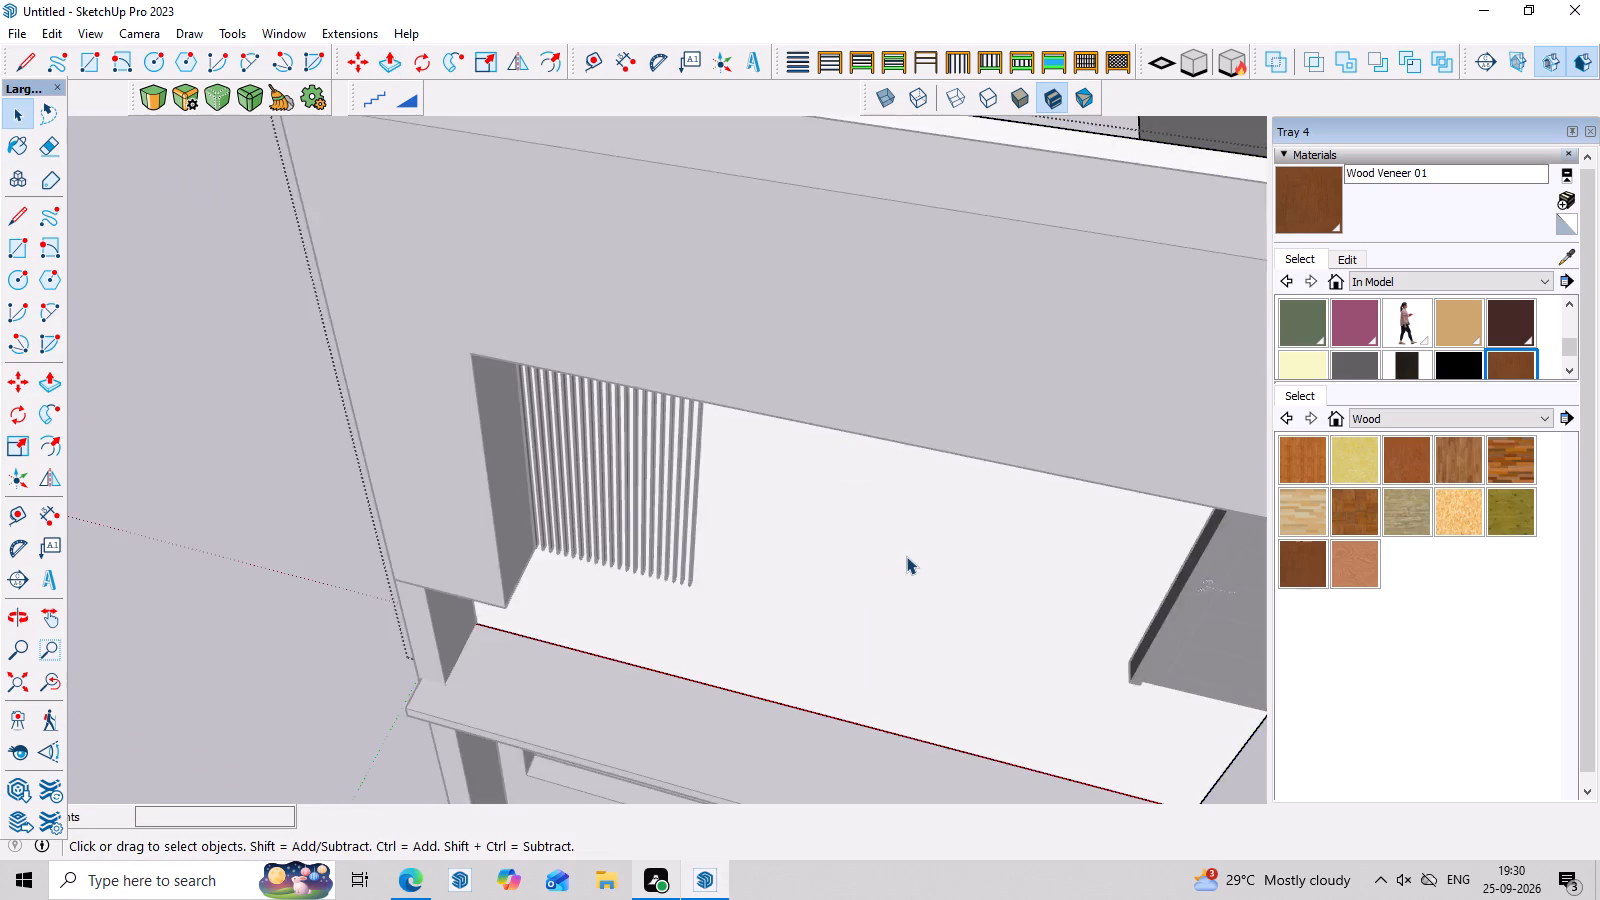
{"action": "scroll", "coordinate": [903, 571], "scroll_direction": "up", "scroll_amount": 3}
{"action": "middle_click_drag", "start_coordinate": [903, 568], "coordinate": [946, 321]}
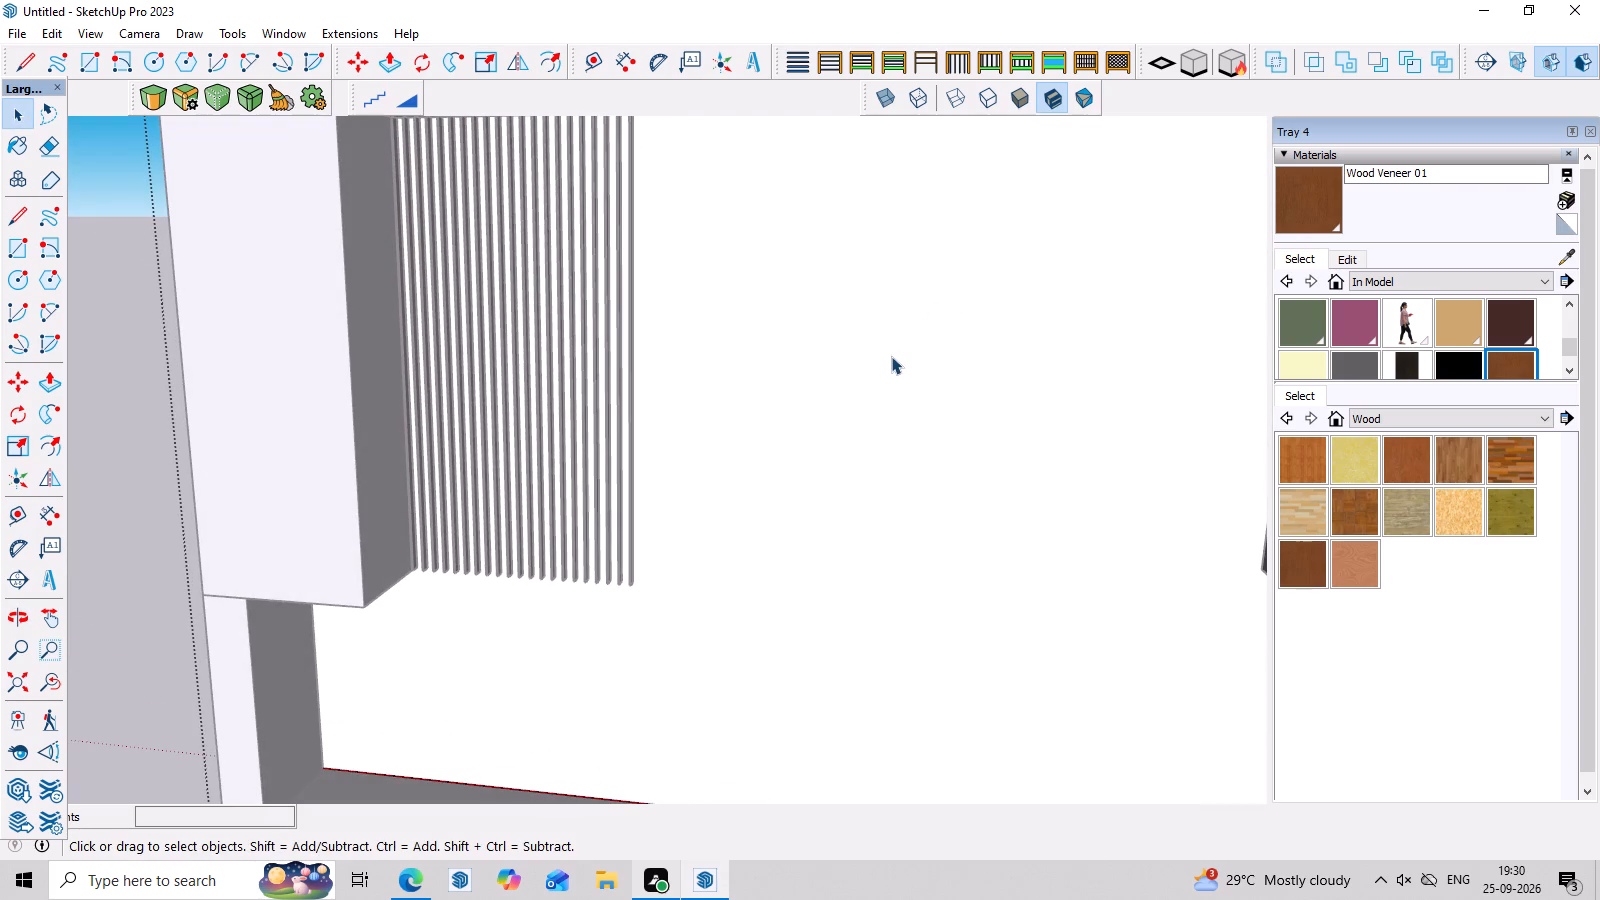
{"action": "key", "text": "r"}
{"action": "scroll", "coordinate": [699, 294], "scroll_direction": "down", "scroll_amount": 7}
{"action": "scroll", "coordinate": [733, 258], "scroll_direction": "up", "scroll_amount": 2}
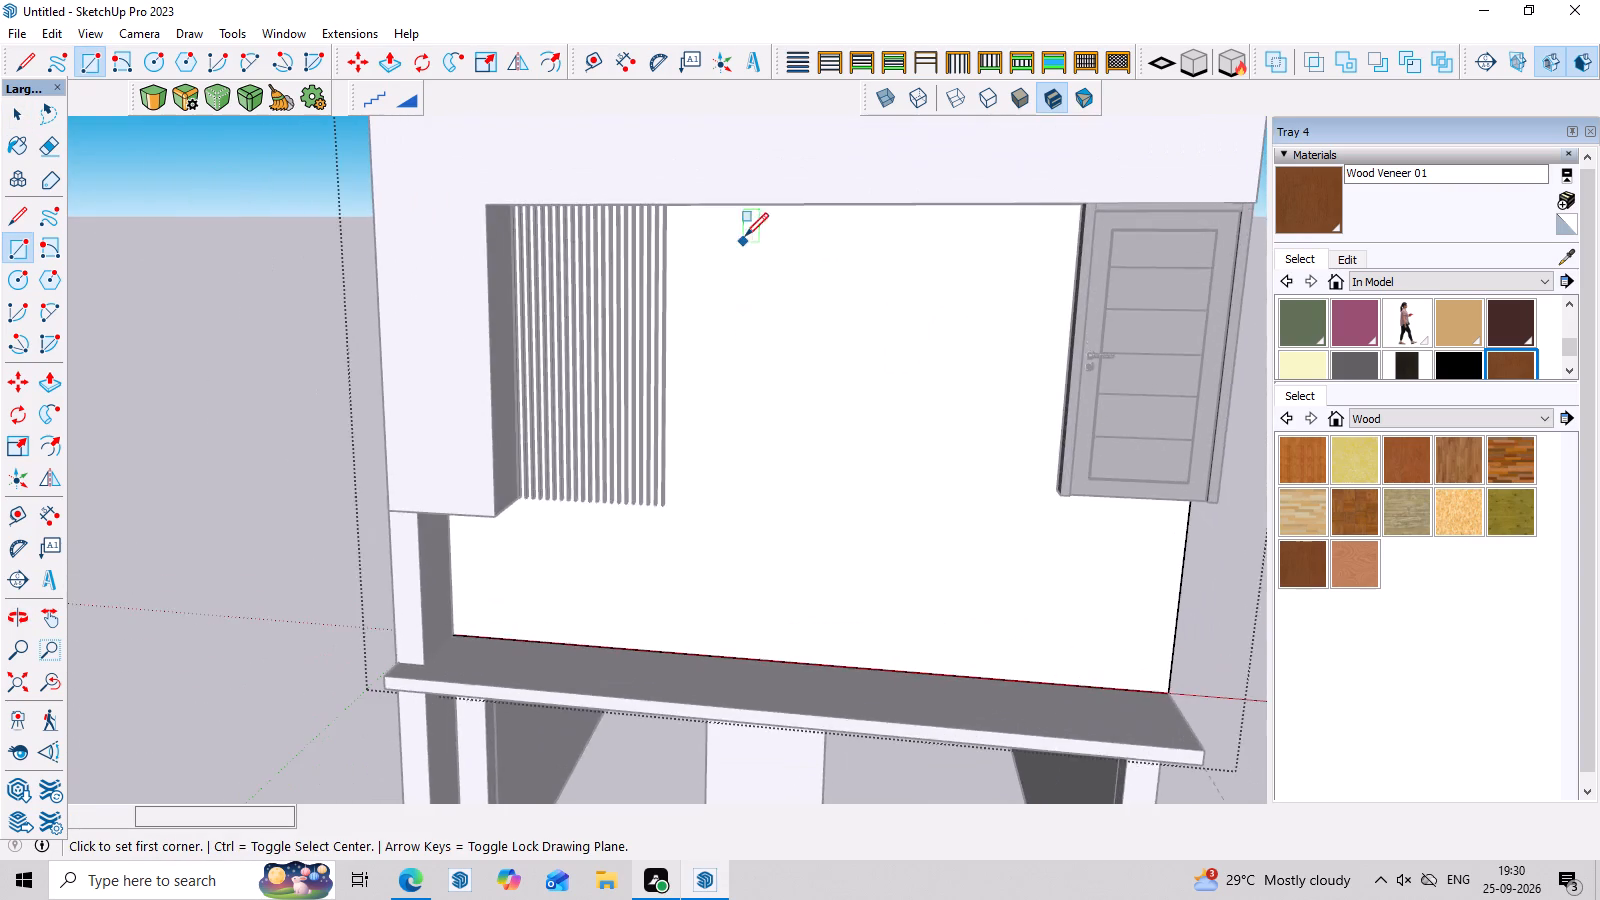
{"action": "middle_click_drag", "start_coordinate": [753, 294], "coordinate": [789, 217]}
{"action": "scroll", "coordinate": [750, 231], "scroll_direction": "up", "scroll_amount": 2}
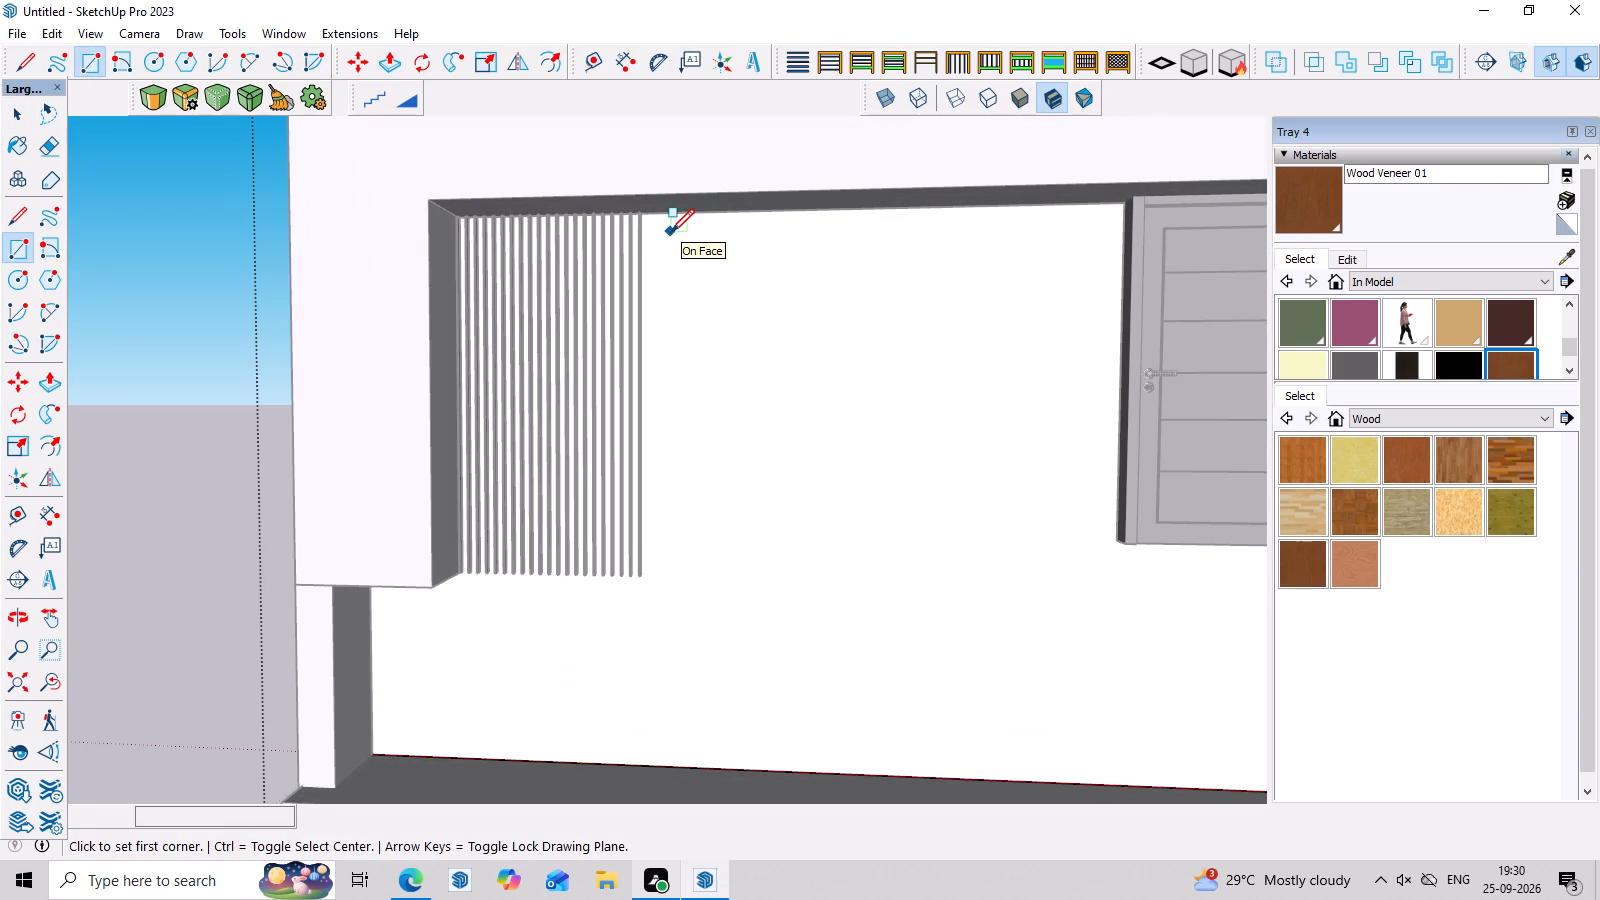
{"action": "left_click", "coordinate": [676, 268]}
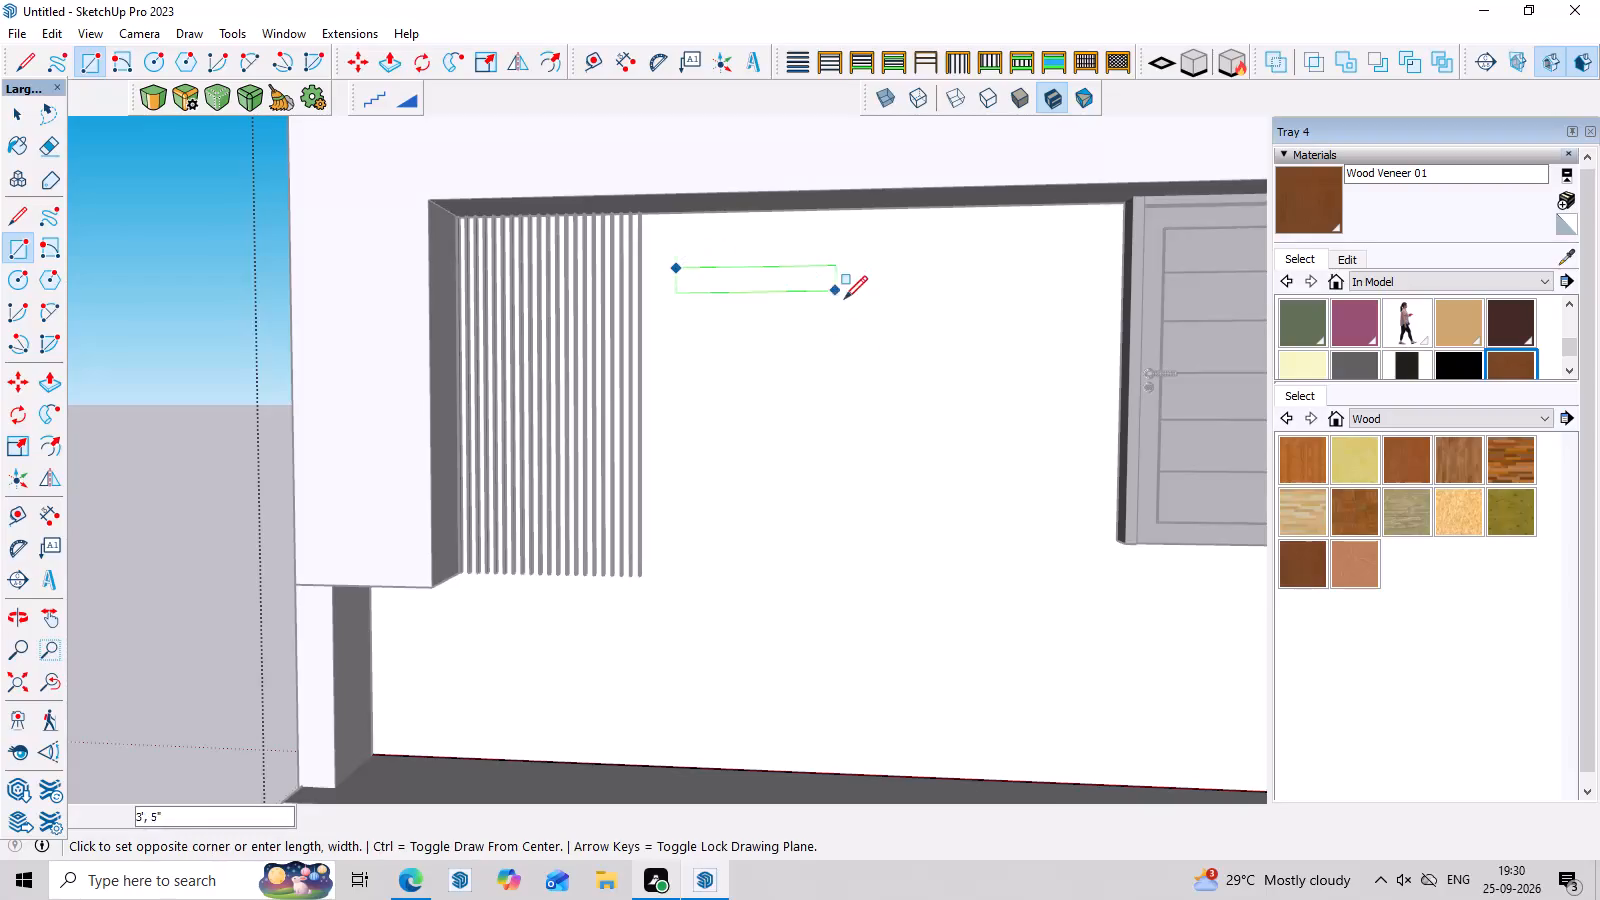
{"action": "left_click", "coordinate": [873, 577]}
Push the rectangle 9" through the wall to cut an opening, and leave the building group.
{"action": "middle_click_drag", "start_coordinate": [876, 473], "coordinate": [852, 587]}
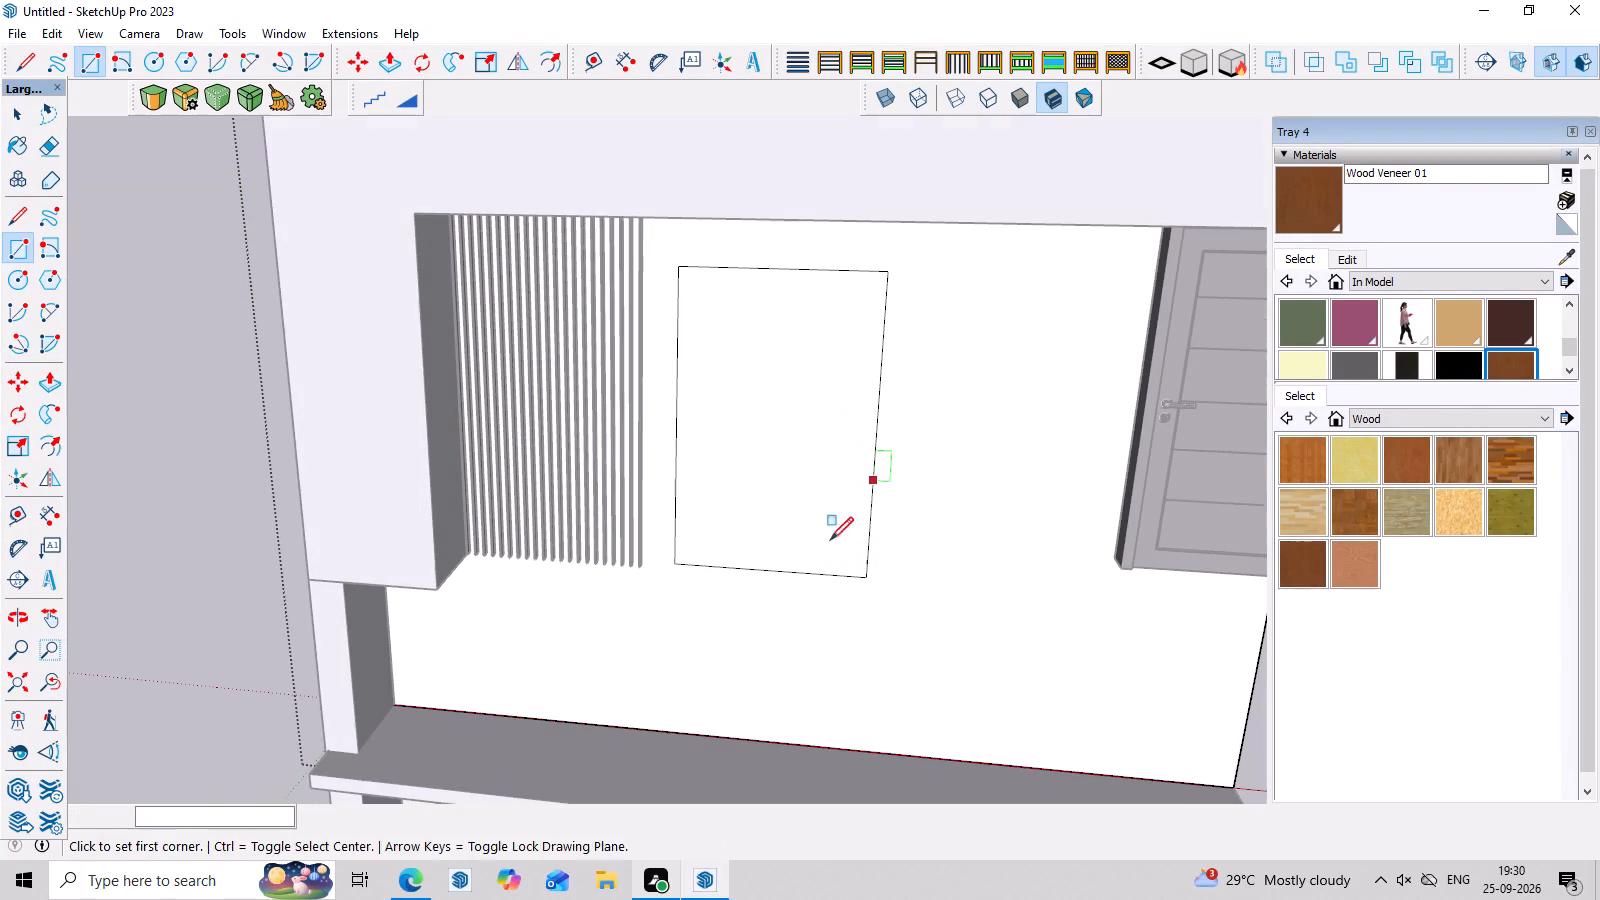
{"action": "key", "text": "space"}
{"action": "left_click", "coordinate": [778, 409]}
{"action": "key", "text": "p"}
{"action": "left_click_drag", "start_coordinate": [772, 409], "coordinate": [797, 359]}
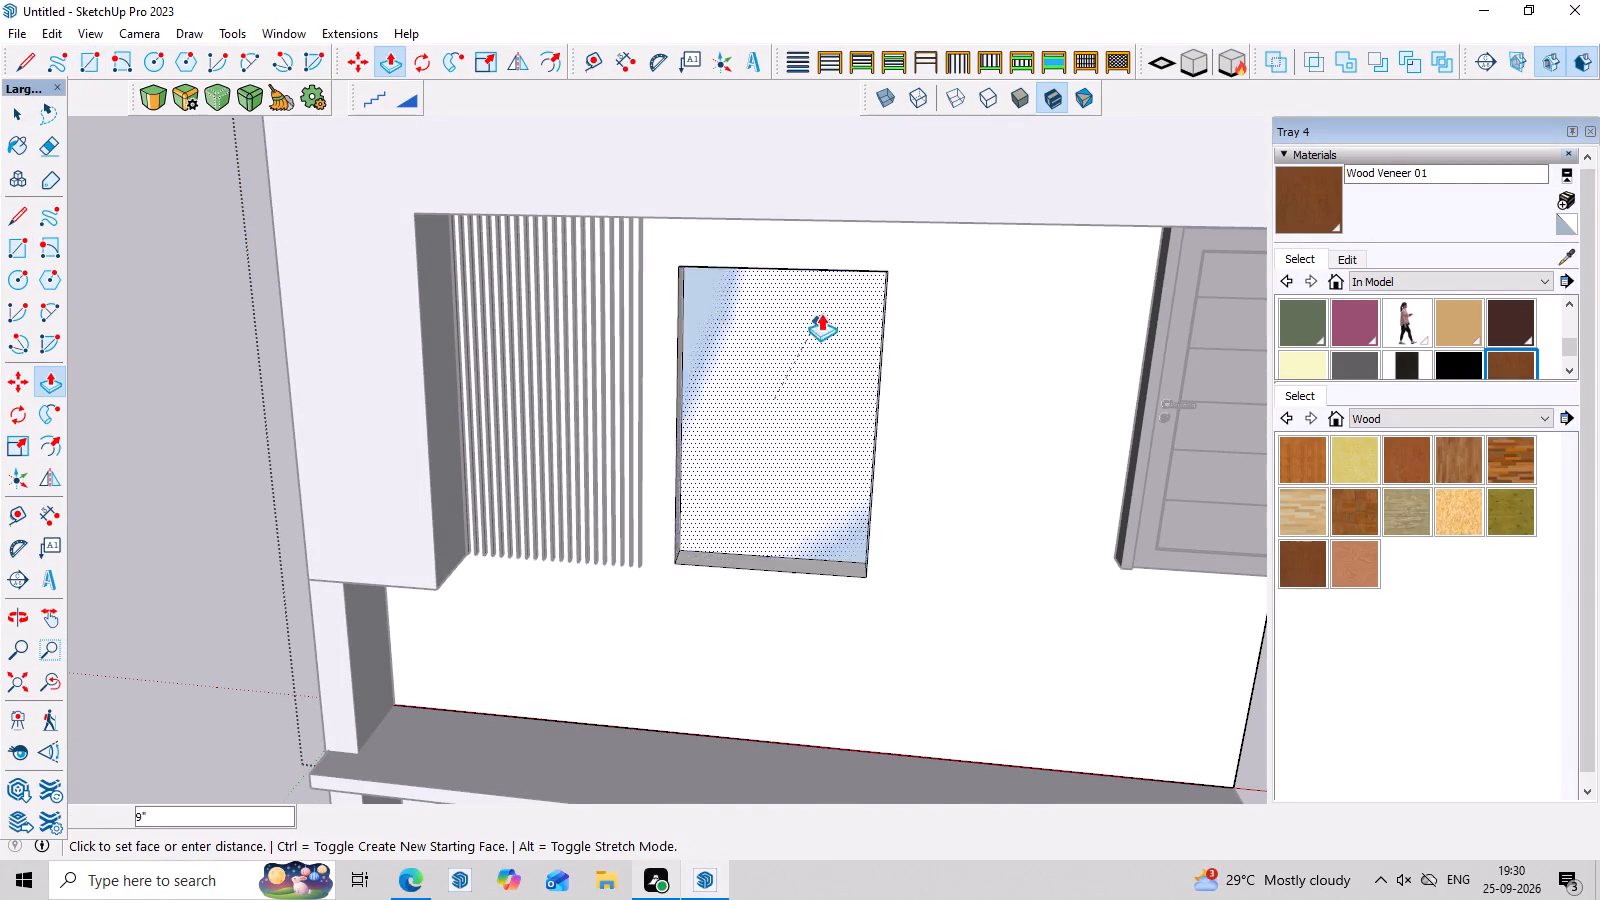
{"action": "scroll", "coordinate": [851, 259], "scroll_direction": "down", "scroll_amount": 3}
{"action": "middle_click_drag", "start_coordinate": [852, 259], "coordinate": [792, 668]}
{"action": "scroll", "coordinate": [870, 288], "scroll_direction": "up", "scroll_amount": 1}
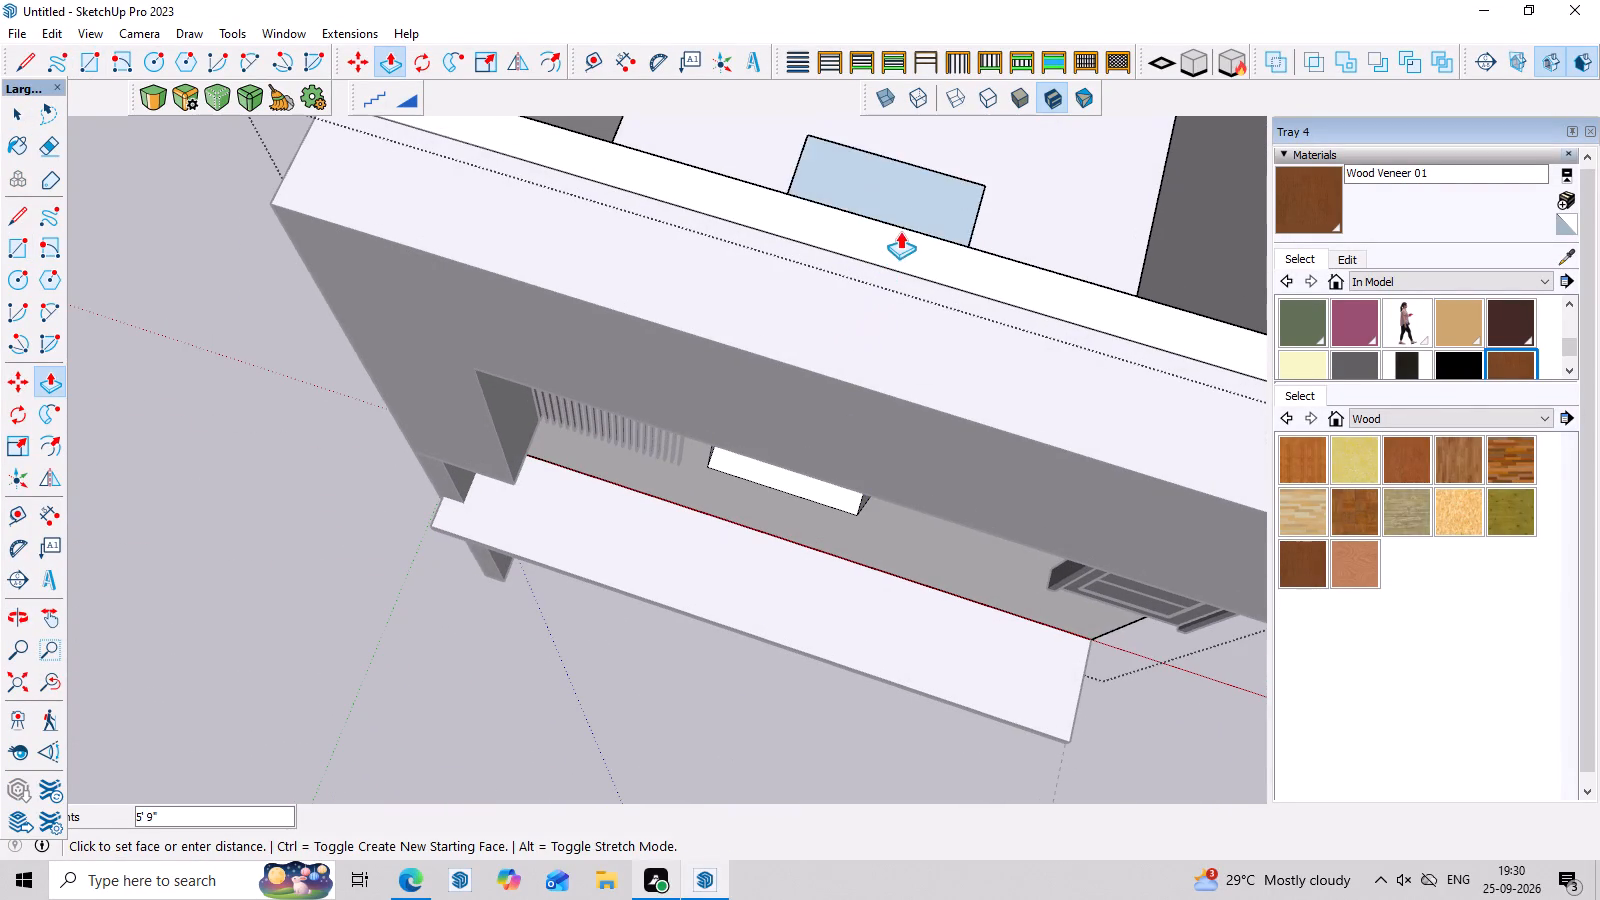
{"action": "left_click", "coordinate": [900, 228]}
{"action": "middle_click_drag", "start_coordinate": [914, 460], "coordinate": [1063, 14]}
{"action": "scroll", "coordinate": [953, 349], "scroll_direction": "up", "scroll_amount": 2}
{"action": "scroll", "coordinate": [935, 556], "scroll_direction": "down", "scroll_amount": 3}
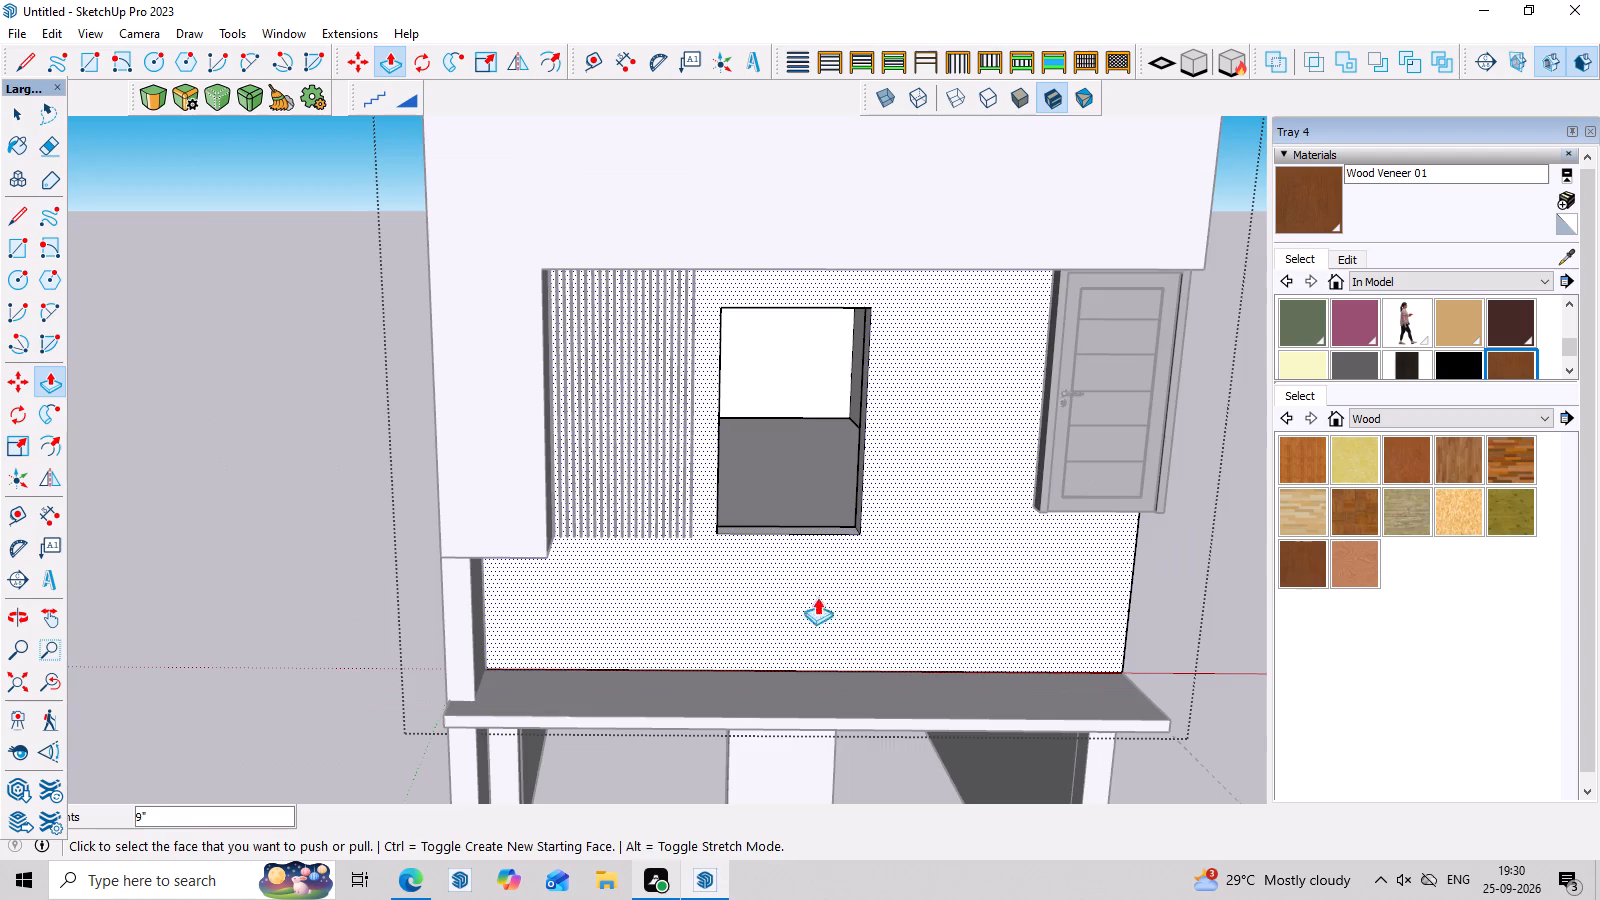
{"action": "scroll", "coordinate": [821, 637], "scroll_direction": "down", "scroll_amount": 1}
{"action": "middle_click_drag", "start_coordinate": [844, 648], "coordinate": [829, 610]}
{"action": "key", "text": "space"}
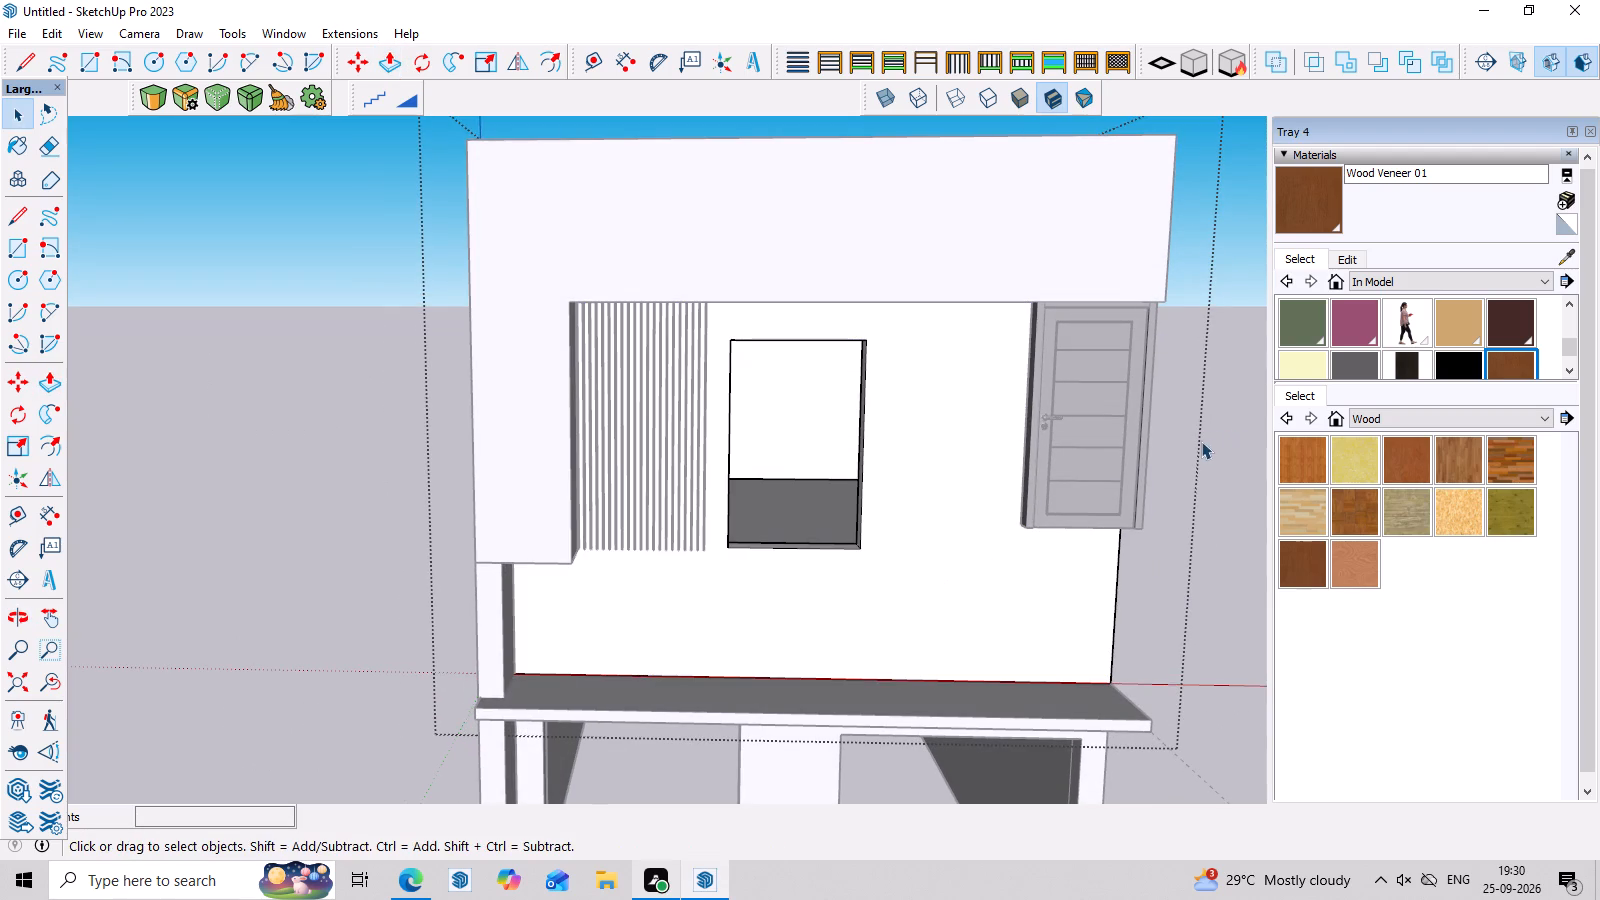
{"action": "left_click", "coordinate": [1201, 441]}
Move the imported door by its bottom corner to the lower corner of the upper wall opening beside the wood strips.
{"action": "left_click", "coordinate": [1108, 466]}
{"action": "key", "text": "m"}
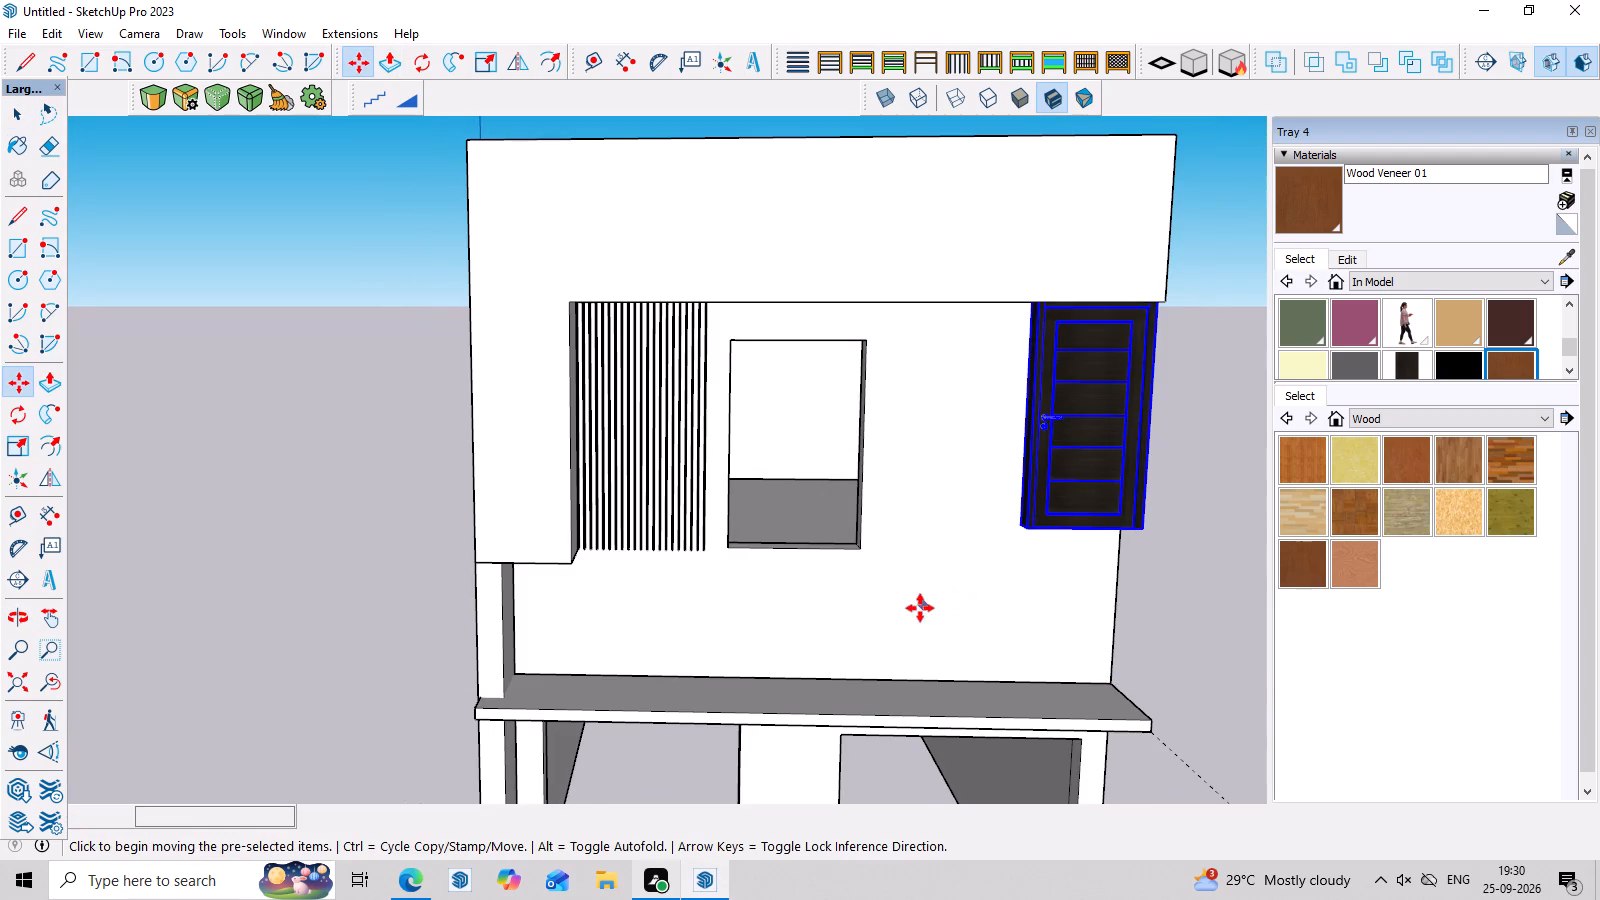
{"action": "scroll", "coordinate": [920, 606], "scroll_direction": "up", "scroll_amount": 3}
{"action": "scroll", "coordinate": [1020, 532], "scroll_direction": "up", "scroll_amount": 2}
{"action": "left_click", "coordinate": [1048, 498]}
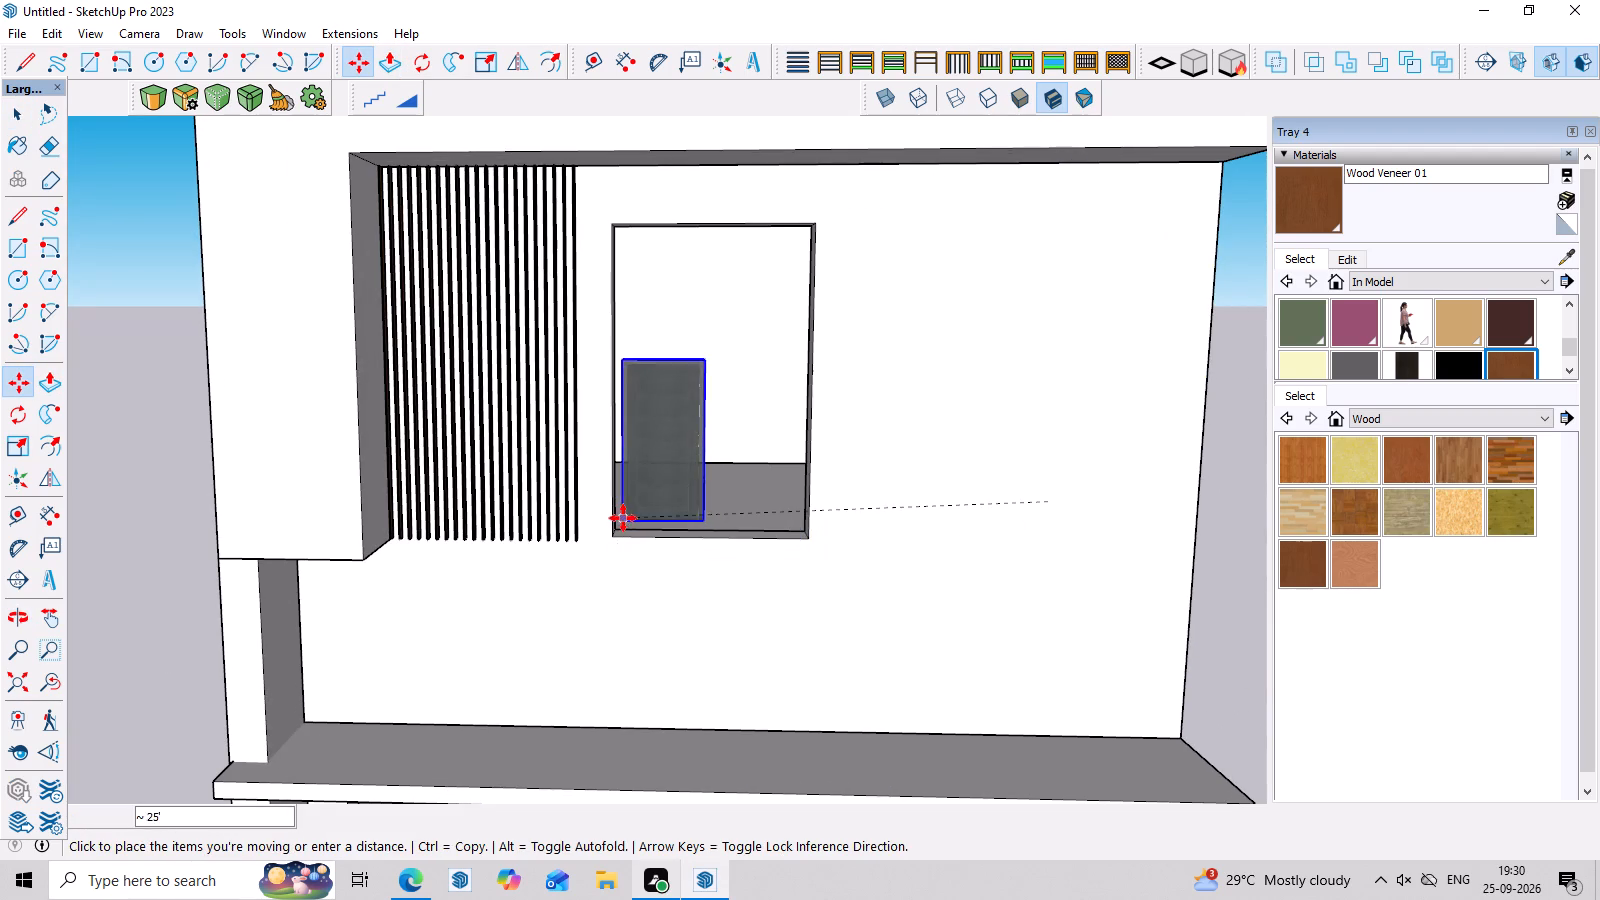
{"action": "left_click", "coordinate": [617, 529]}
{"action": "middle_click_drag", "start_coordinate": [799, 528], "coordinate": [626, 533]}
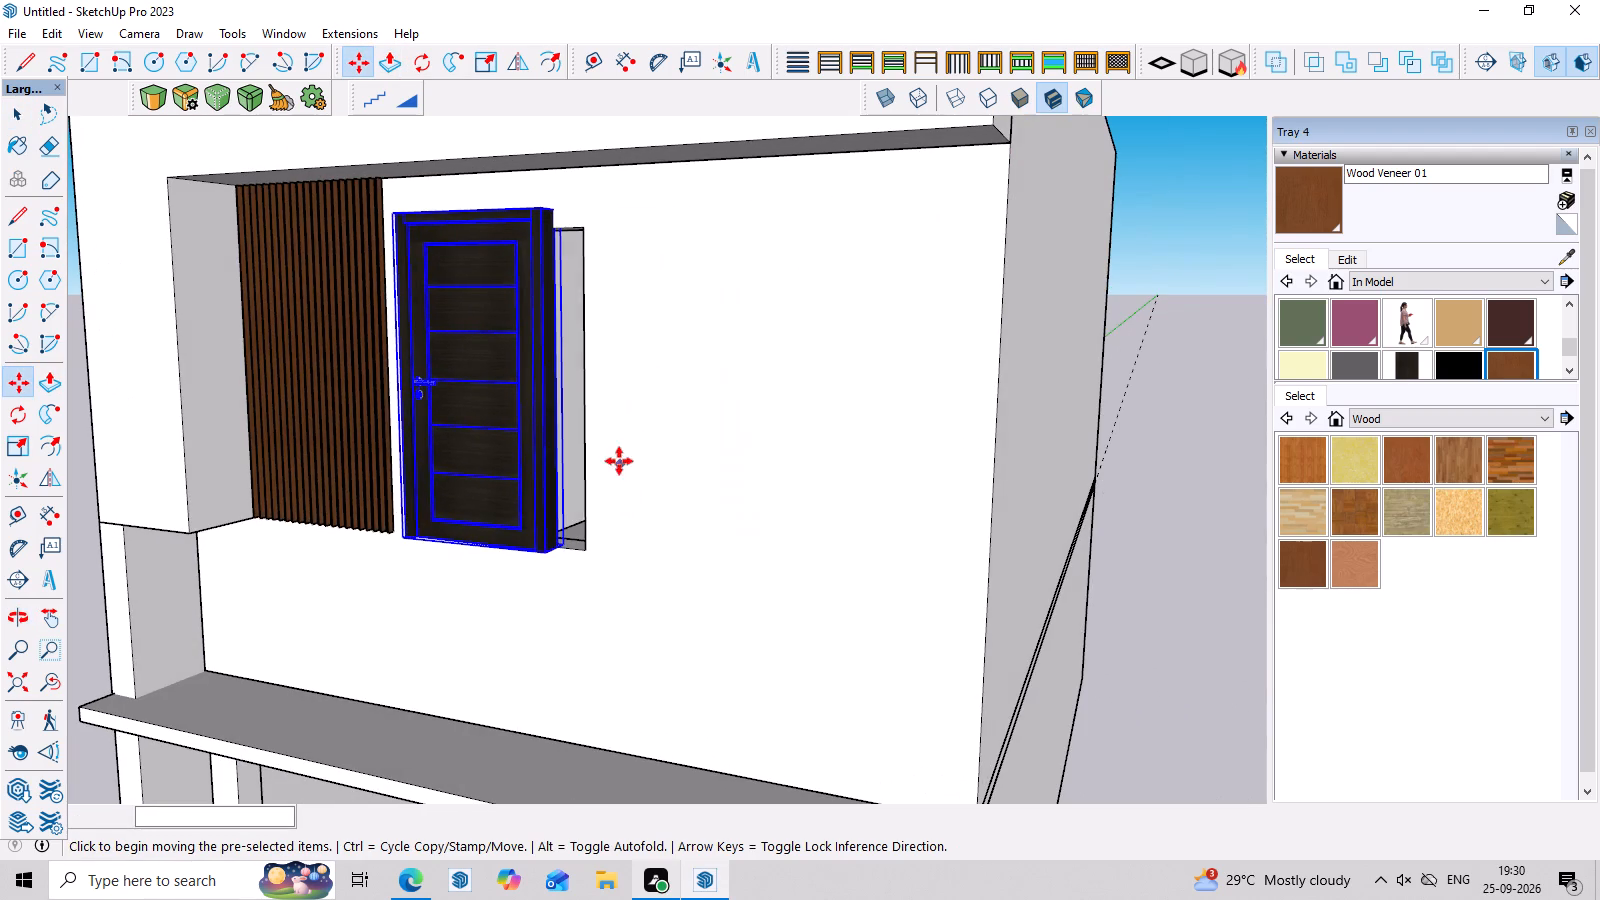
{"action": "scroll", "coordinate": [555, 558], "scroll_direction": "up", "scroll_amount": 2}
{"action": "left_click", "coordinate": [554, 540]}
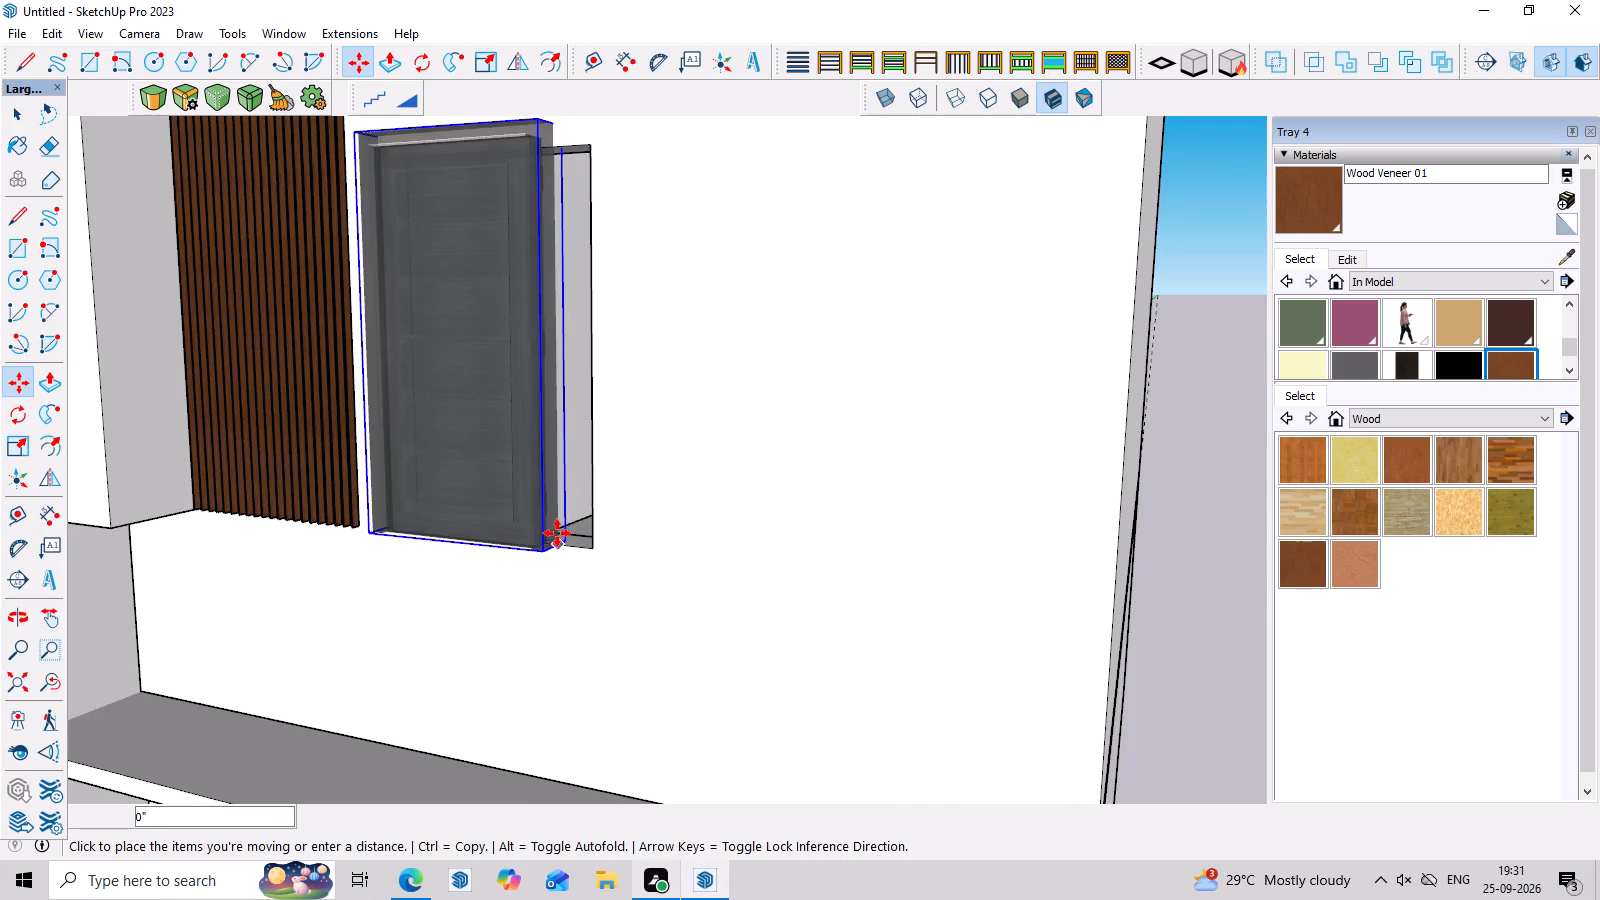
{"action": "left_click", "coordinate": [557, 533]}
Scale the door from its top edge to about 0.89 of its height and about 1.50 in depth.
{"action": "middle_click_drag", "start_coordinate": [517, 493], "coordinate": [578, 493]}
{"action": "key", "text": "s"}
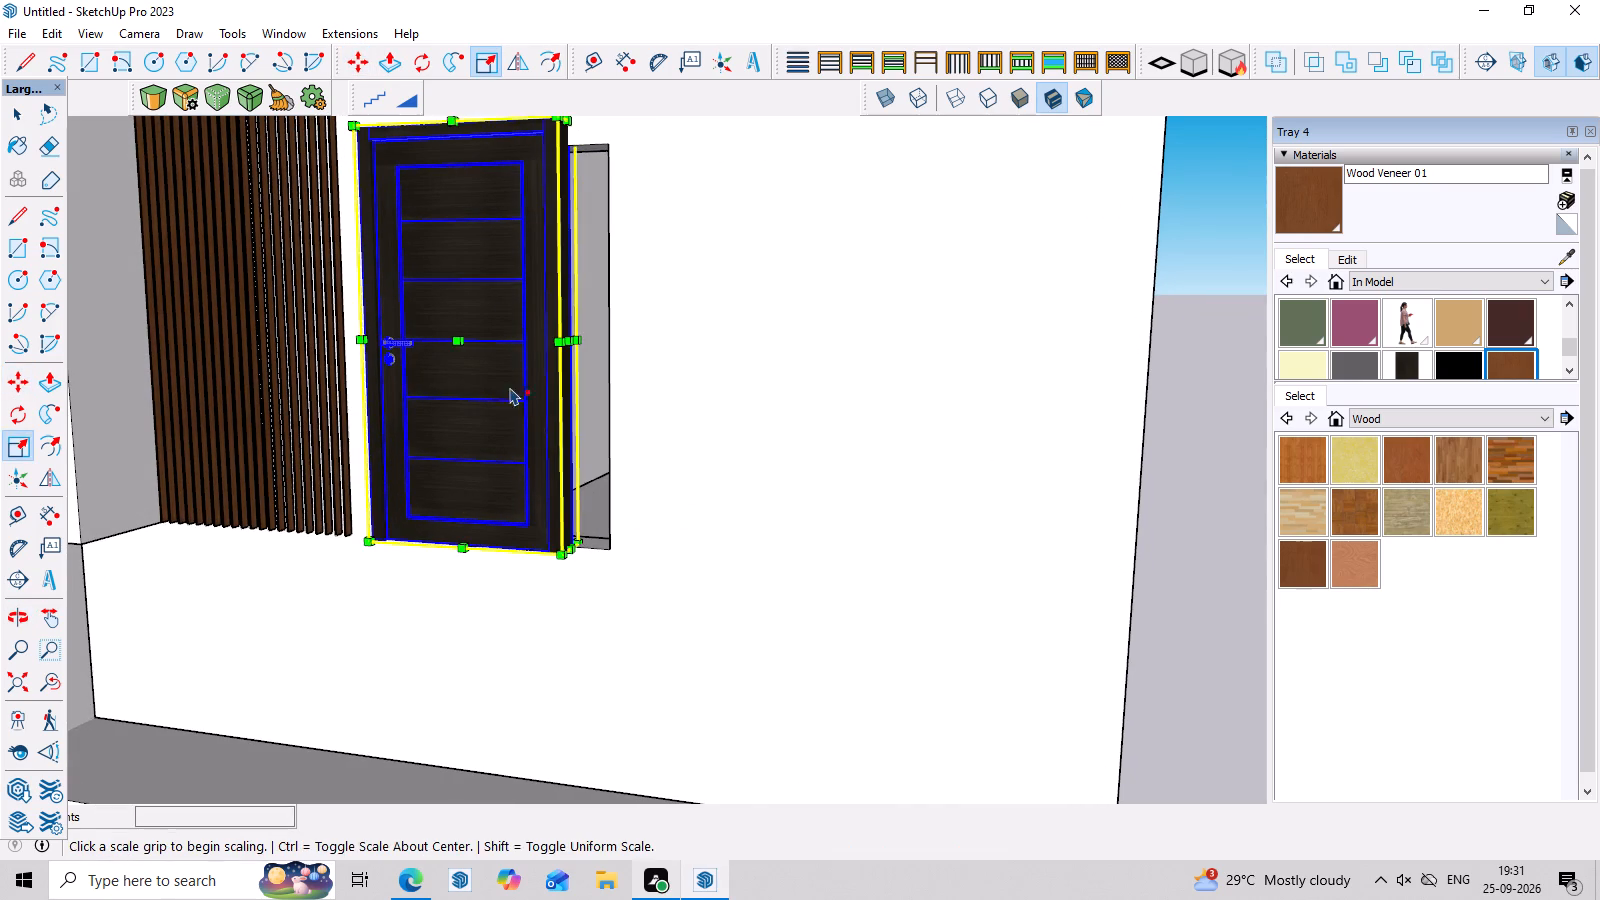
{"action": "middle_click_drag", "start_coordinate": [502, 298], "coordinate": [607, 353]}
{"action": "left_click", "coordinate": [467, 122]}
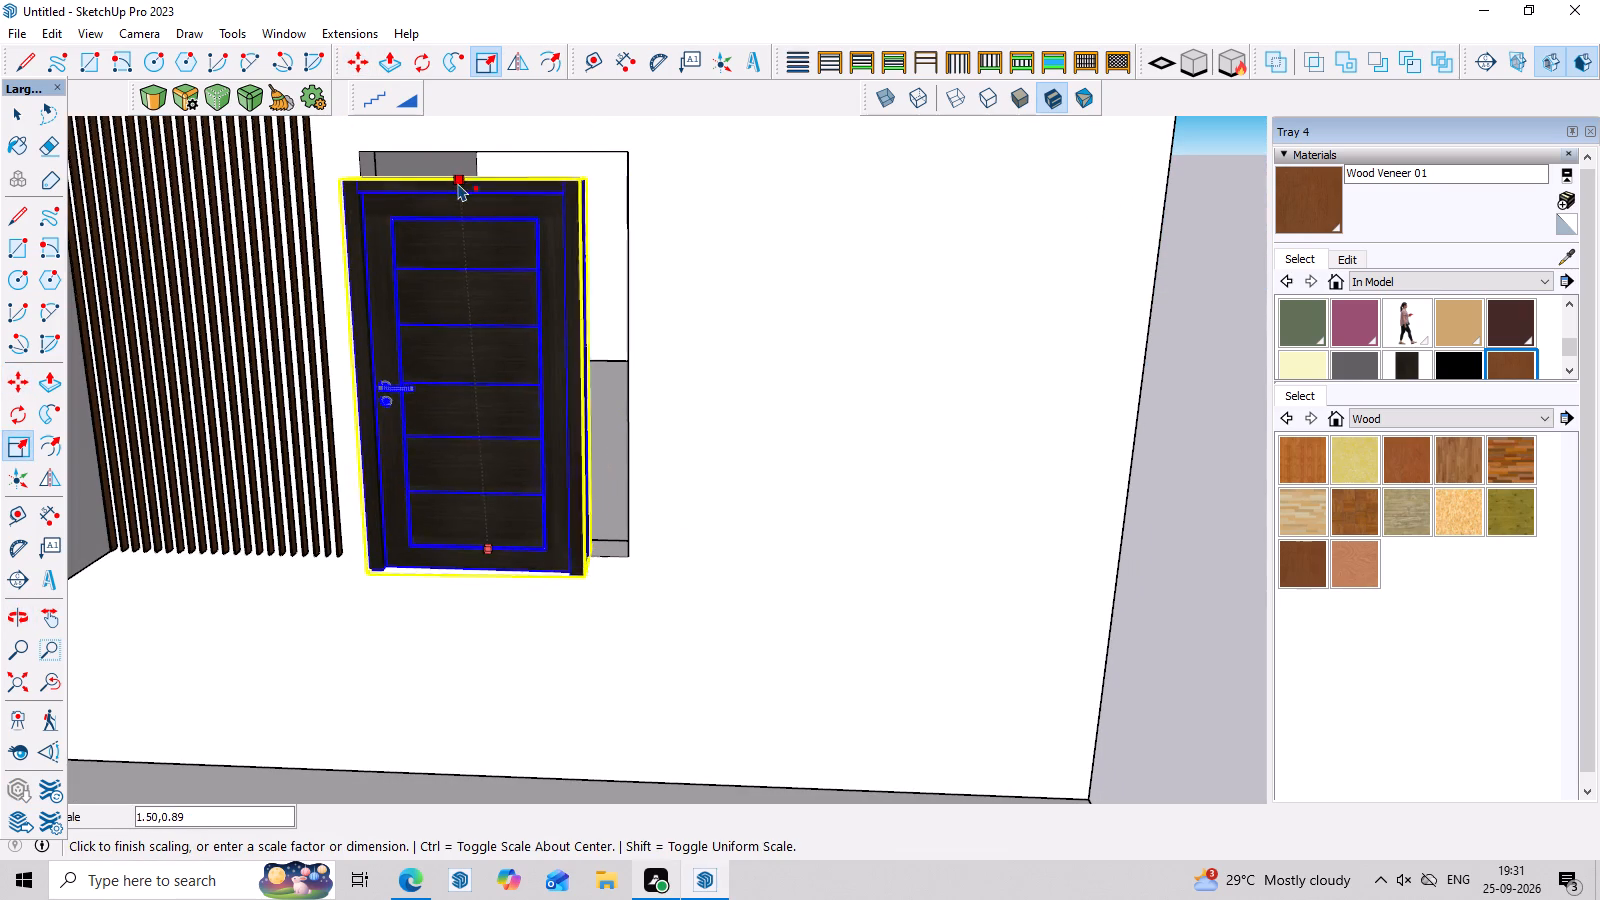
{"action": "left_click", "coordinate": [467, 179]}
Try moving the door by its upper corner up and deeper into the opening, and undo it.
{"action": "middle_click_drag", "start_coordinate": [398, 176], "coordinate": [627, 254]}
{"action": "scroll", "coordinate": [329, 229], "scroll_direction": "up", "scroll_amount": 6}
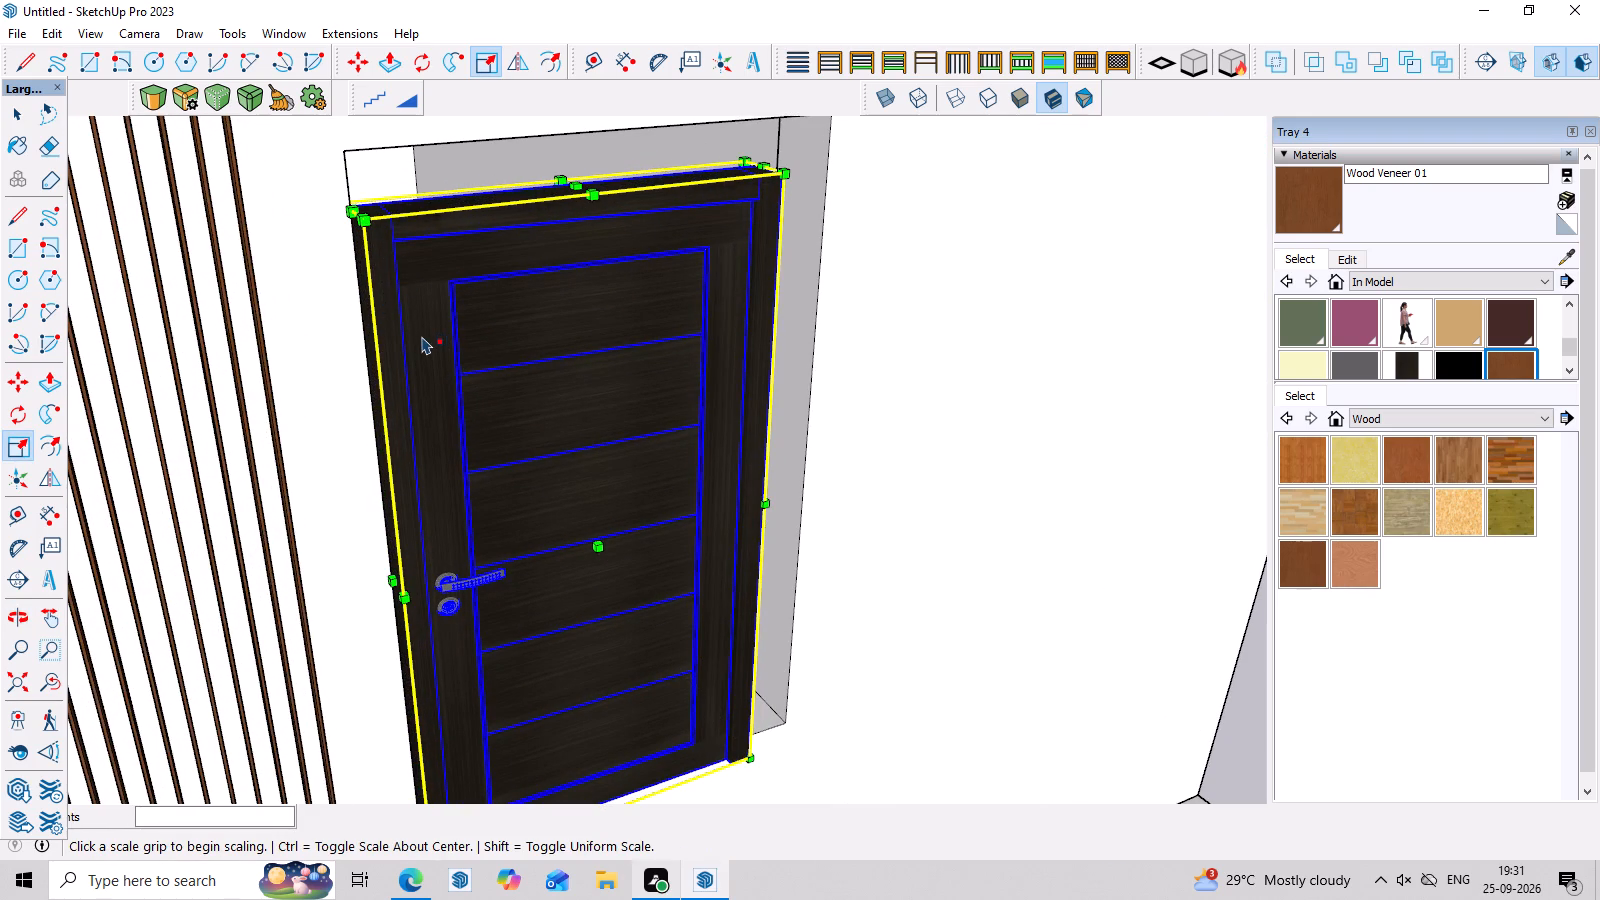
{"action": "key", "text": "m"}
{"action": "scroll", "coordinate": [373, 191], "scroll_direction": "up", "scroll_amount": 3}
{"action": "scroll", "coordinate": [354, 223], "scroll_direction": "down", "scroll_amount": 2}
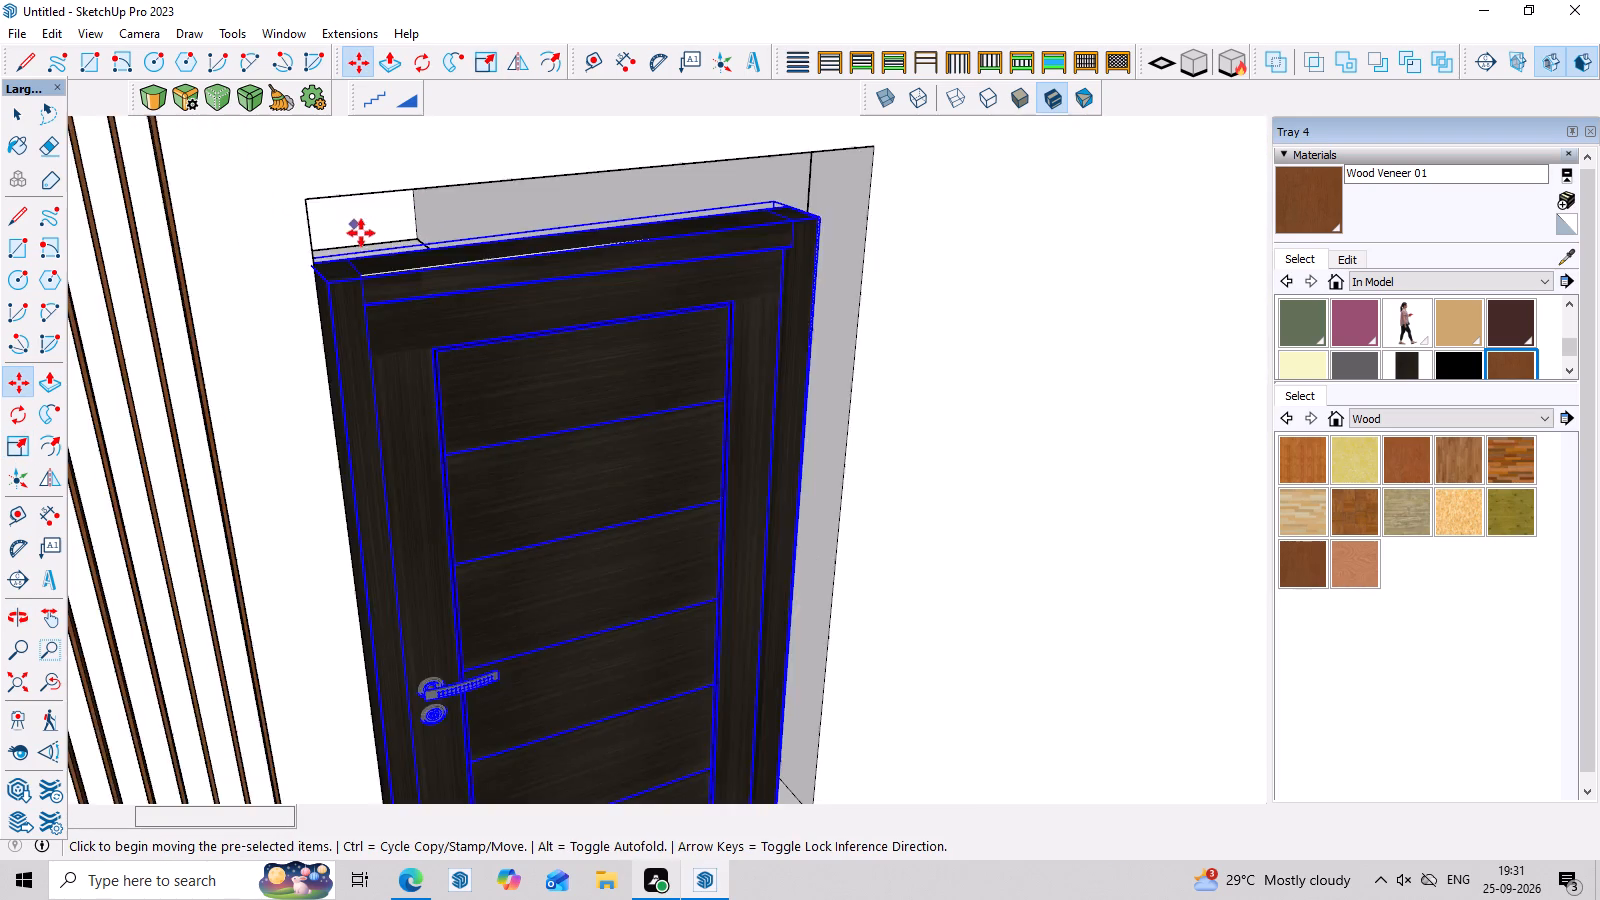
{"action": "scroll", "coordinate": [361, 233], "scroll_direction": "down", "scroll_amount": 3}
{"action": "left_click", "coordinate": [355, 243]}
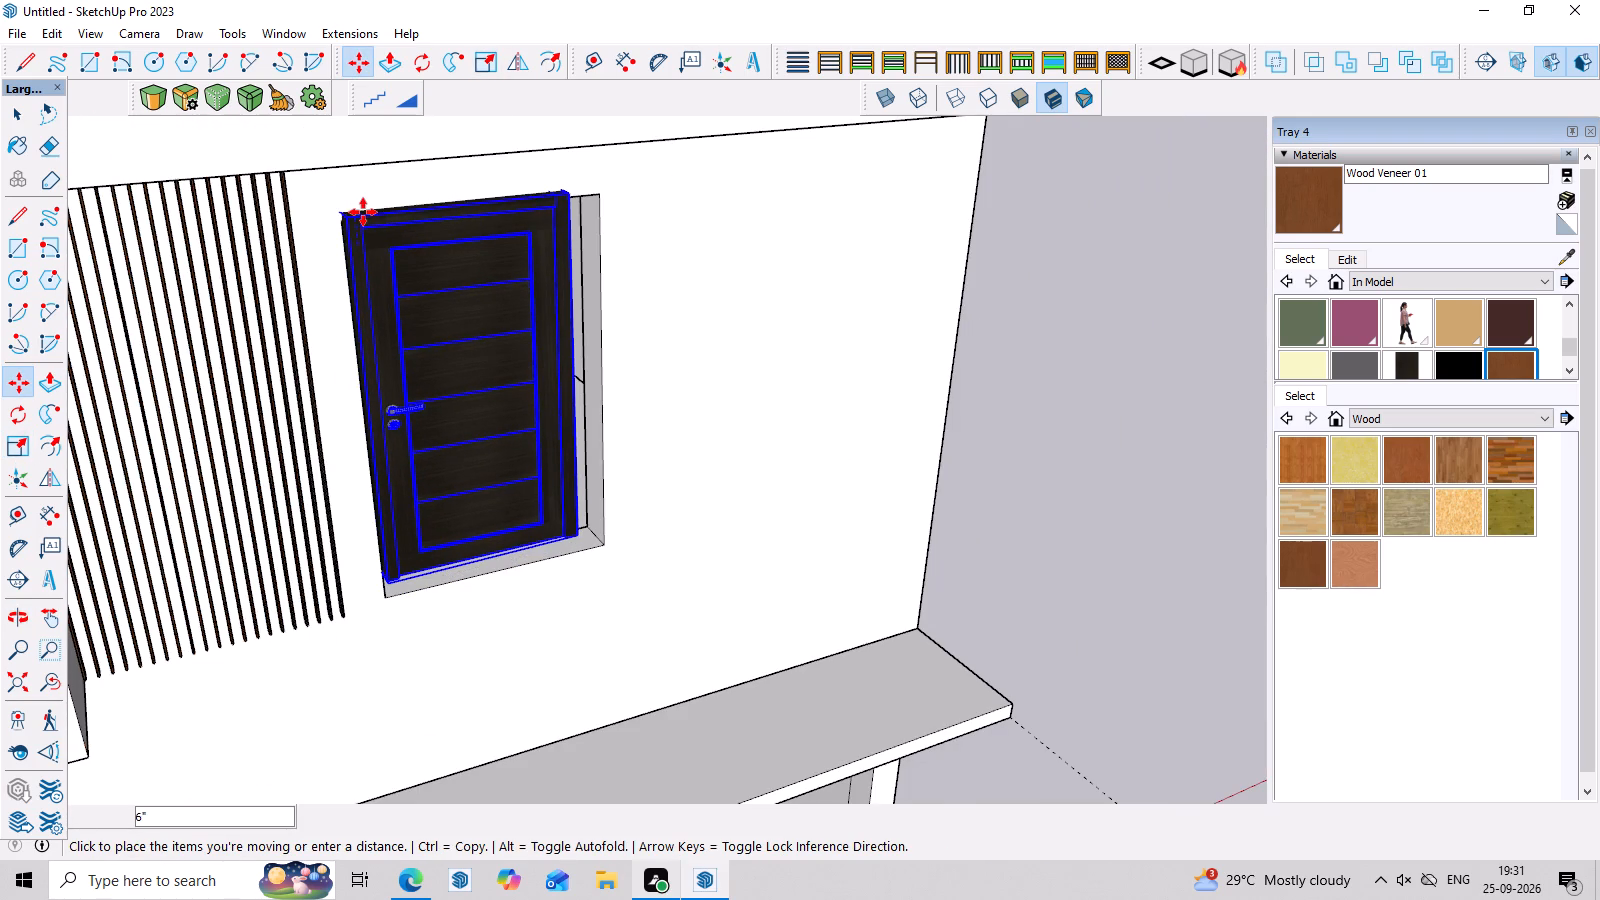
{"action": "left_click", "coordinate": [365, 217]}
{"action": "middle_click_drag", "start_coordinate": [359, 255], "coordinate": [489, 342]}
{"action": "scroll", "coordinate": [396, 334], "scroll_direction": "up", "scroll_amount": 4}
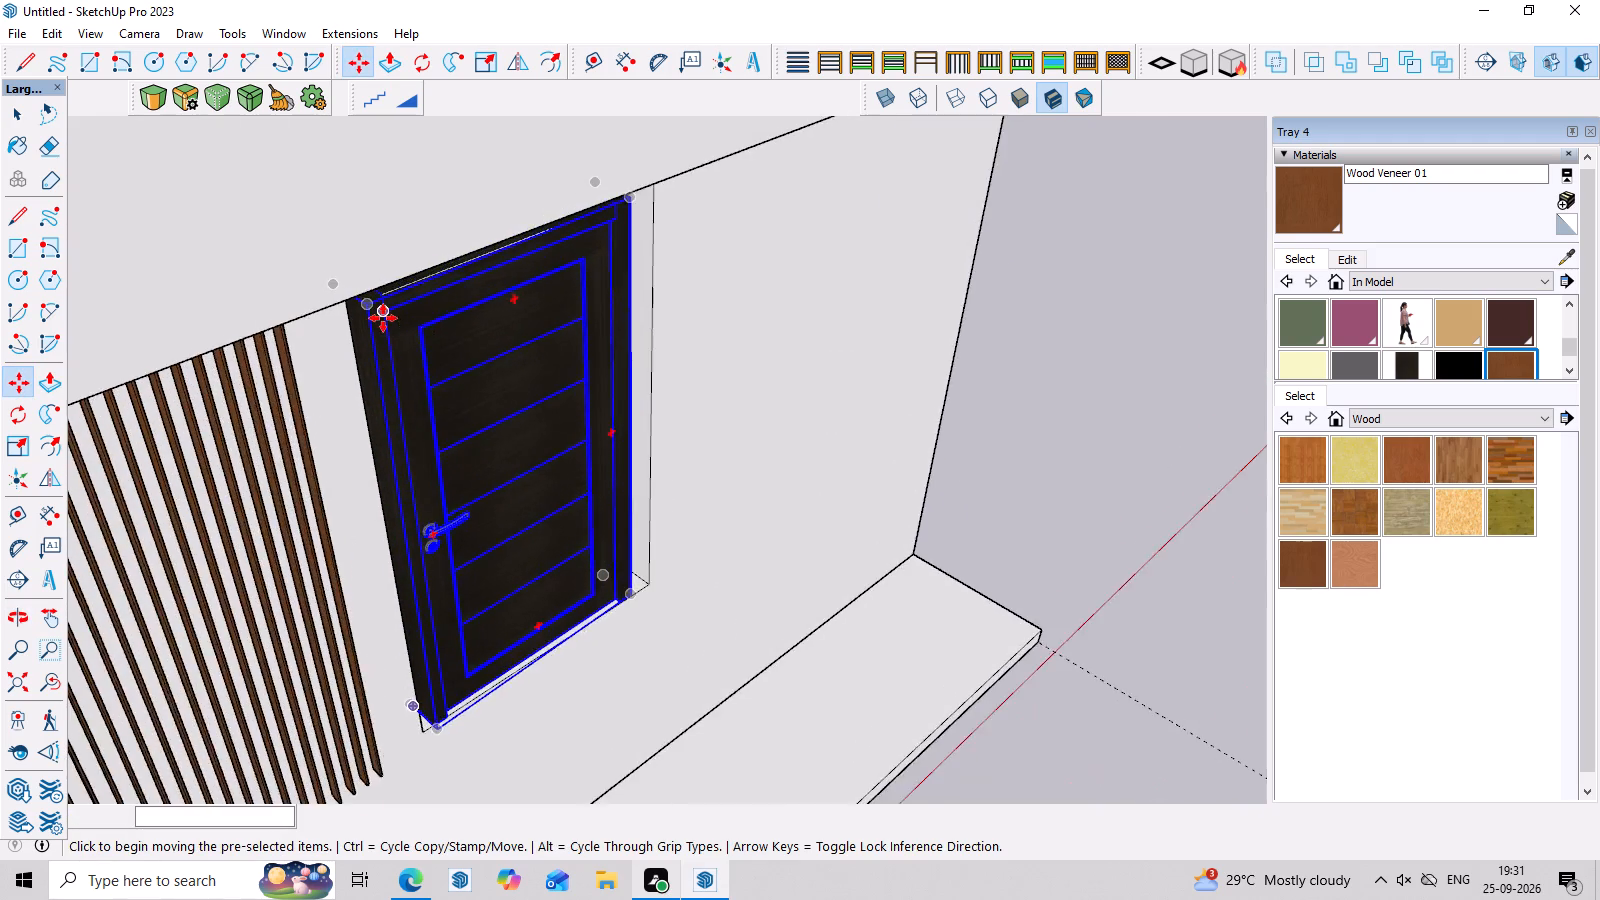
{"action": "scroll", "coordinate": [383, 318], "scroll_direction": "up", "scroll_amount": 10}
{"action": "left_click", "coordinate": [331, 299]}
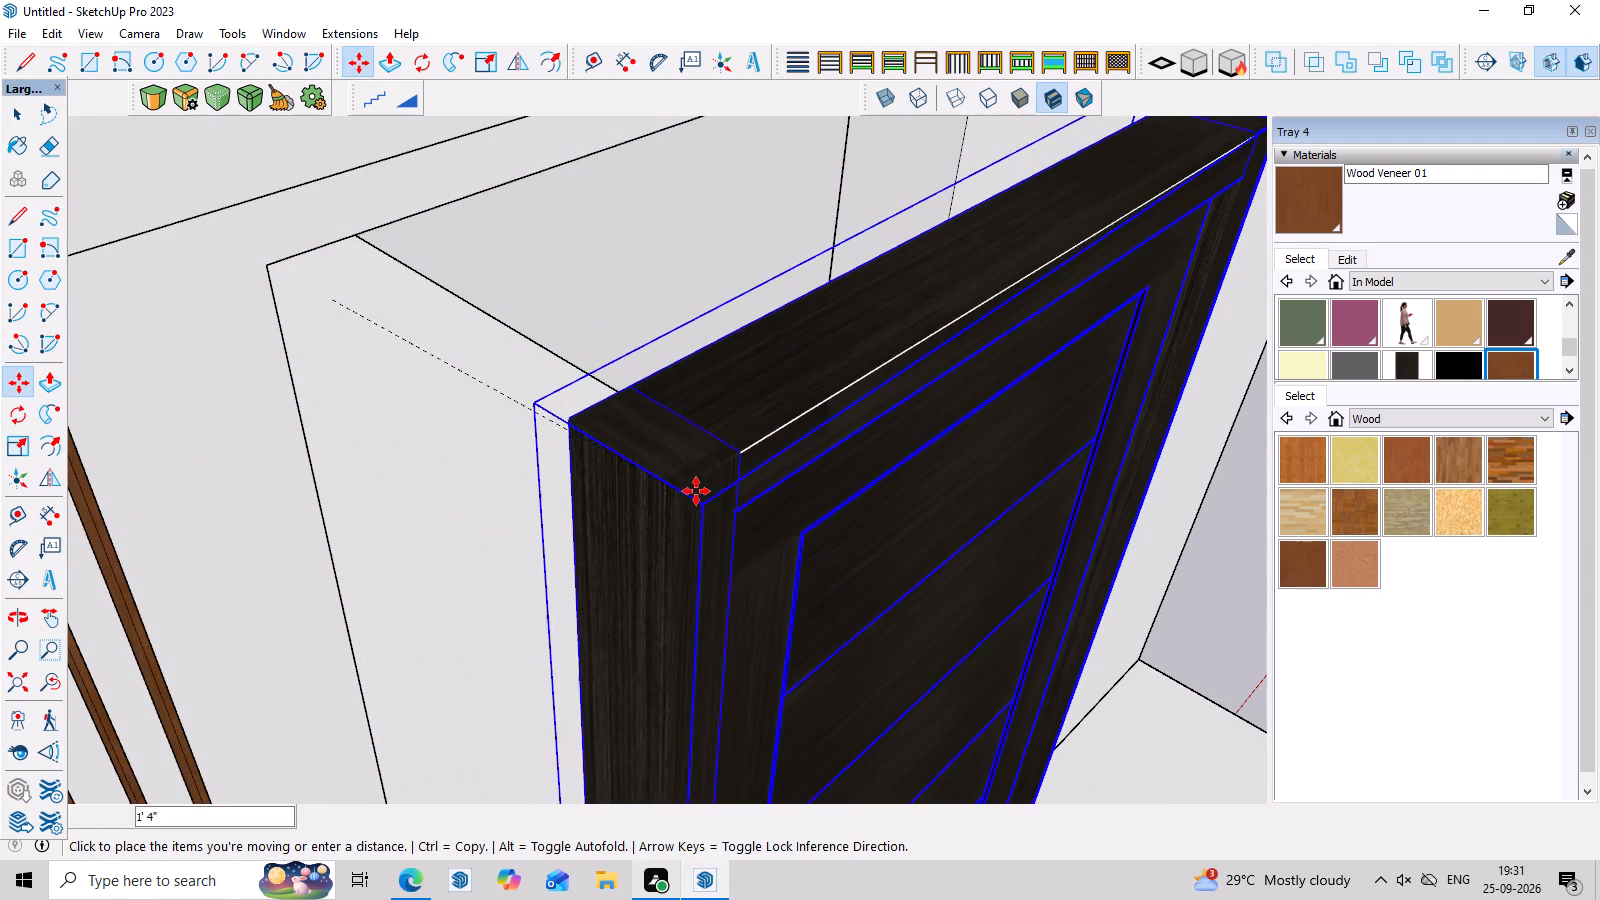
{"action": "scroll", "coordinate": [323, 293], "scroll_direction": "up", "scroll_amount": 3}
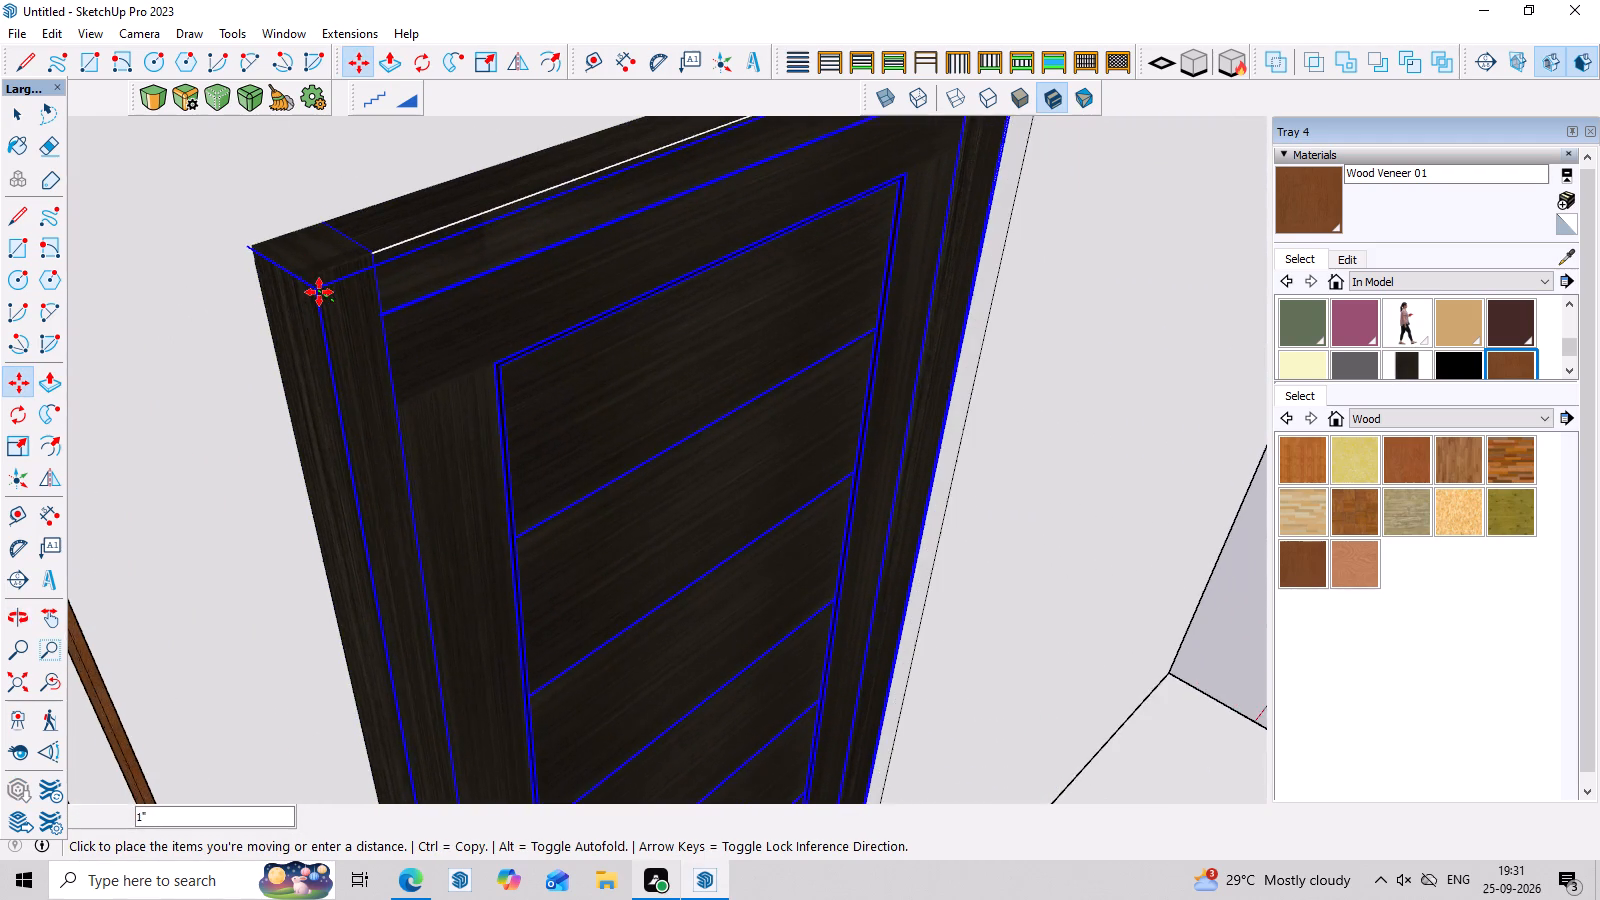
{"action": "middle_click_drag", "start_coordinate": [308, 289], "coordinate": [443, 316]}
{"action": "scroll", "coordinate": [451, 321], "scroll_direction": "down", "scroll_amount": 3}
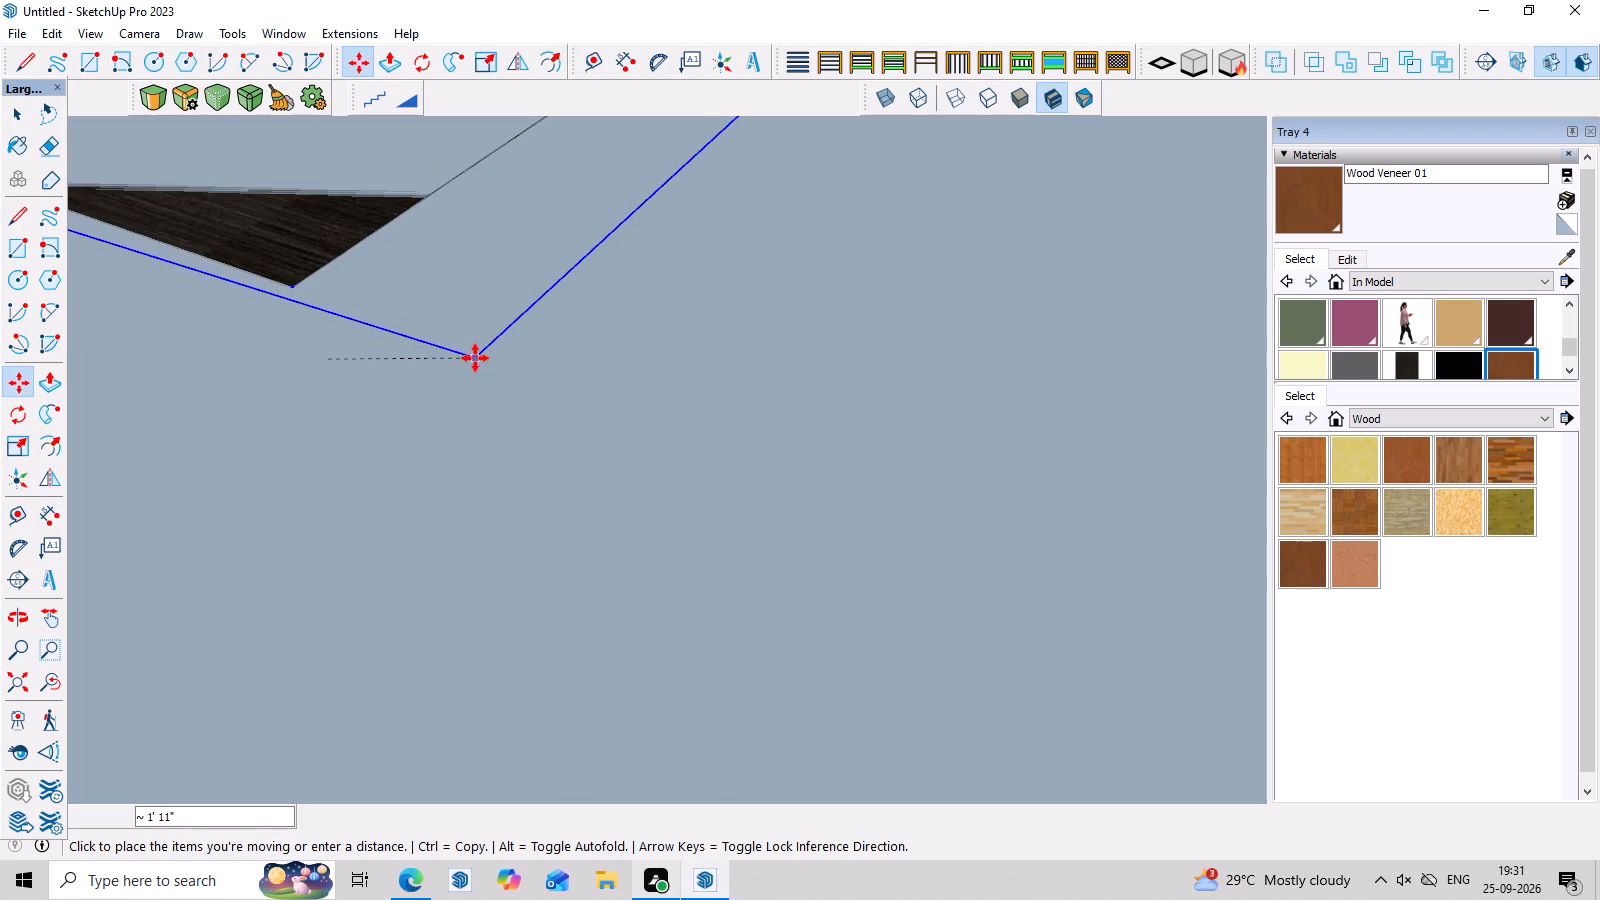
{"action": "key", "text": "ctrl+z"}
Move the door about 10" by its upper corner to the opening's upper corner farthest from the wood strips.
{"action": "scroll", "coordinate": [514, 413], "scroll_direction": "down", "scroll_amount": 11}
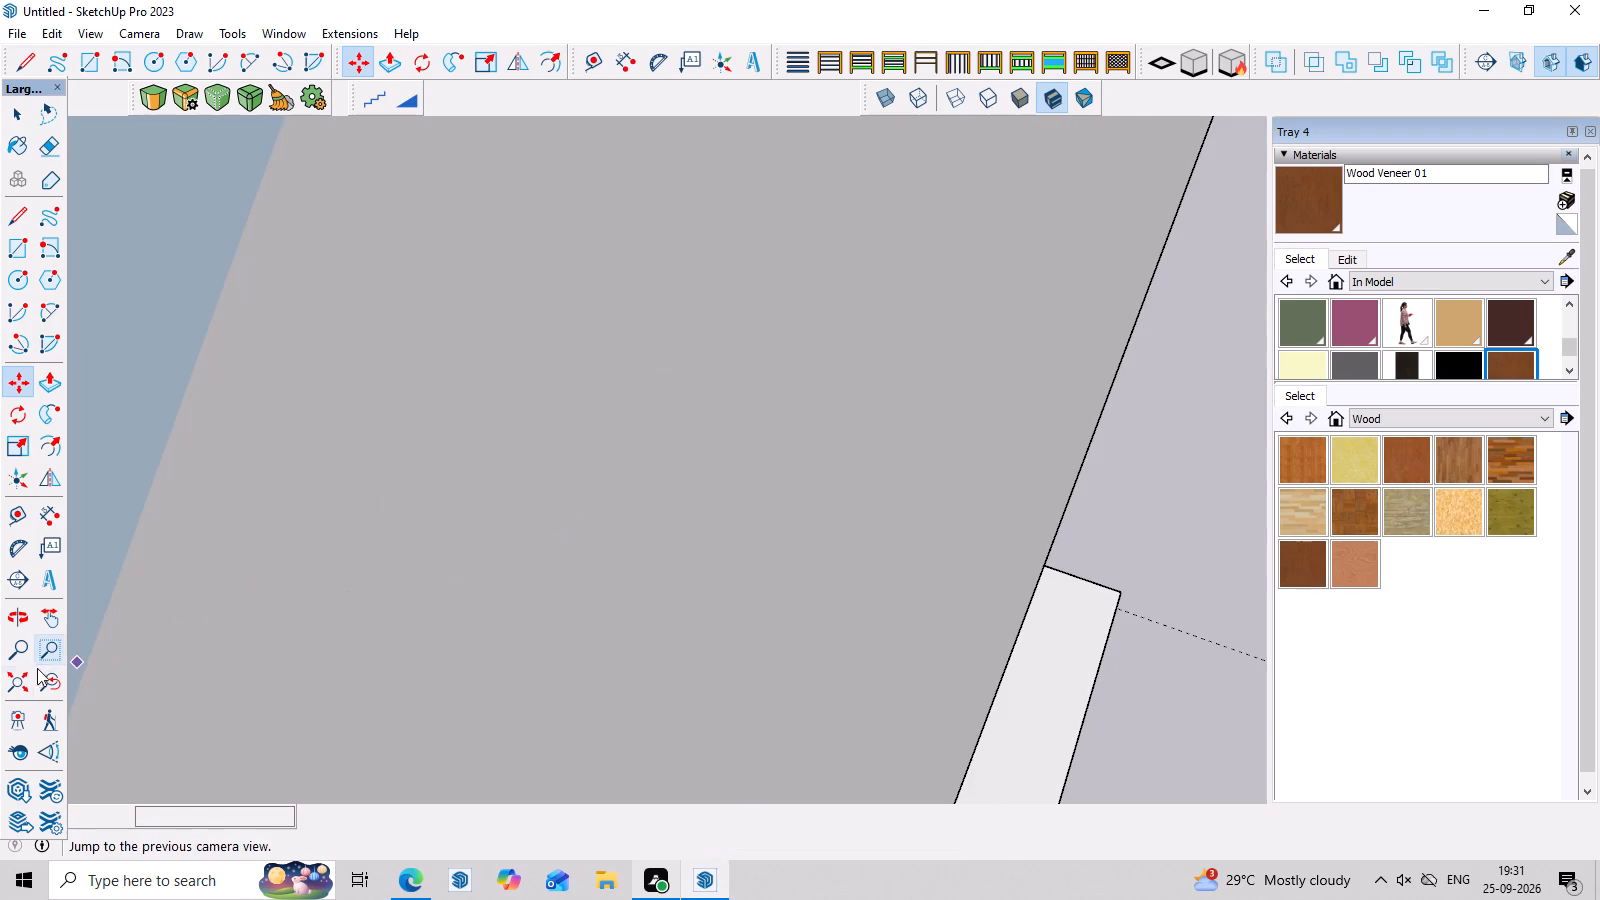
{"action": "left_click", "coordinate": [11, 680]}
{"action": "scroll", "coordinate": [228, 592], "scroll_direction": "down", "scroll_amount": 4}
{"action": "middle_click_drag", "start_coordinate": [480, 637], "coordinate": [238, 389]}
{"action": "scroll", "coordinate": [856, 454], "scroll_direction": "up", "scroll_amount": 7}
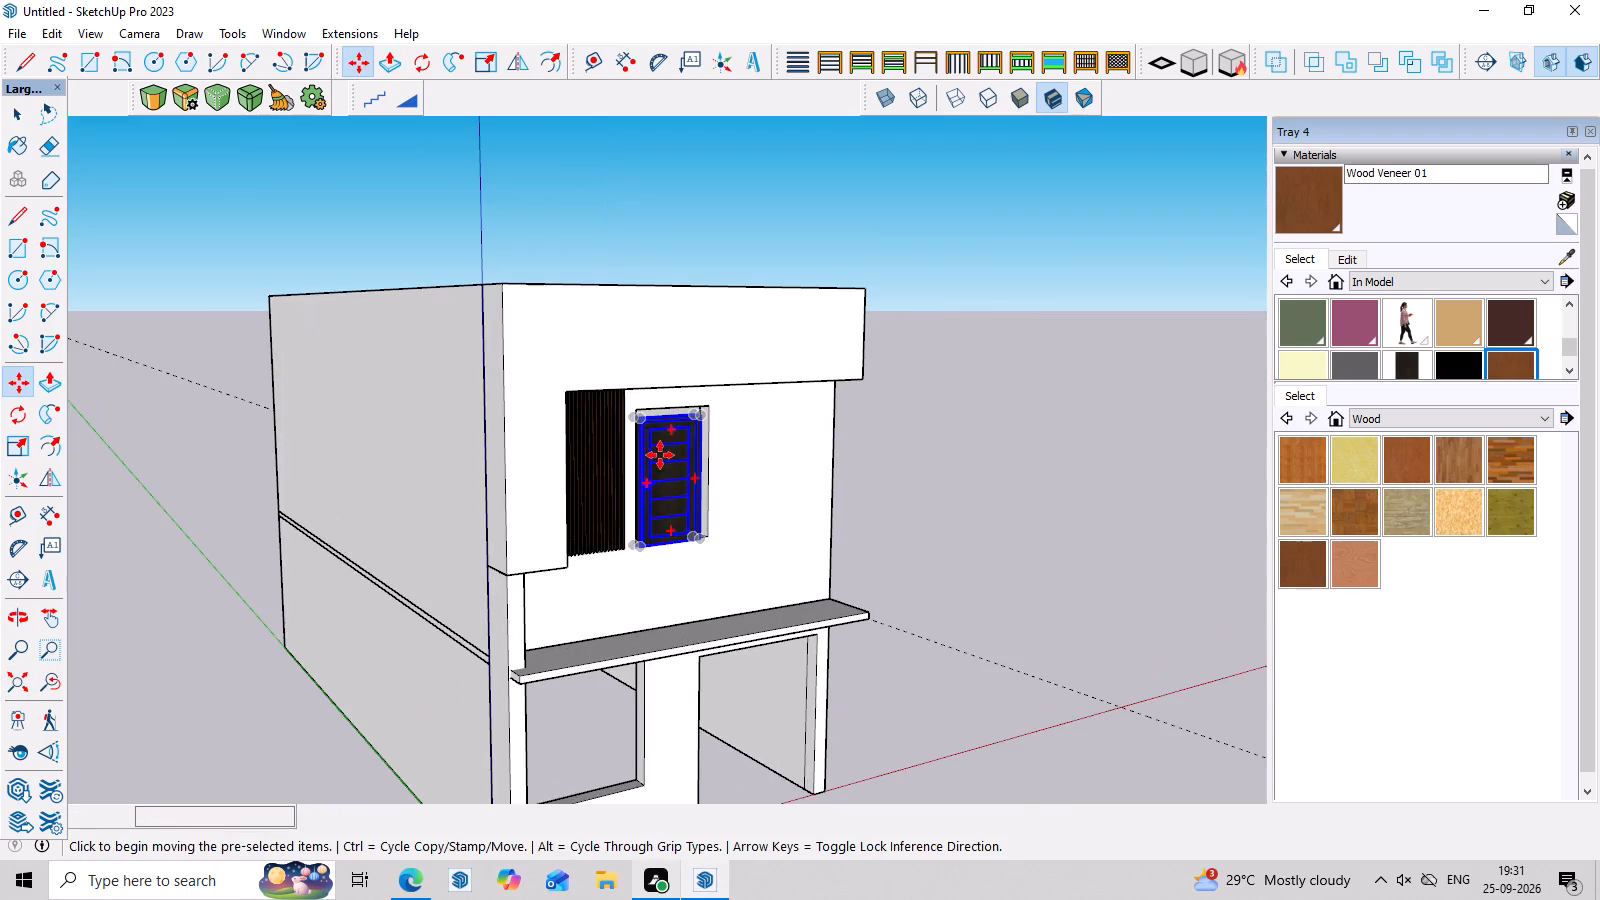
{"action": "scroll", "coordinate": [660, 455], "scroll_direction": "up", "scroll_amount": 16}
{"action": "middle_click_drag", "start_coordinate": [715, 434], "coordinate": [669, 517]}
{"action": "scroll", "coordinate": [721, 381], "scroll_direction": "up", "scroll_amount": 2}
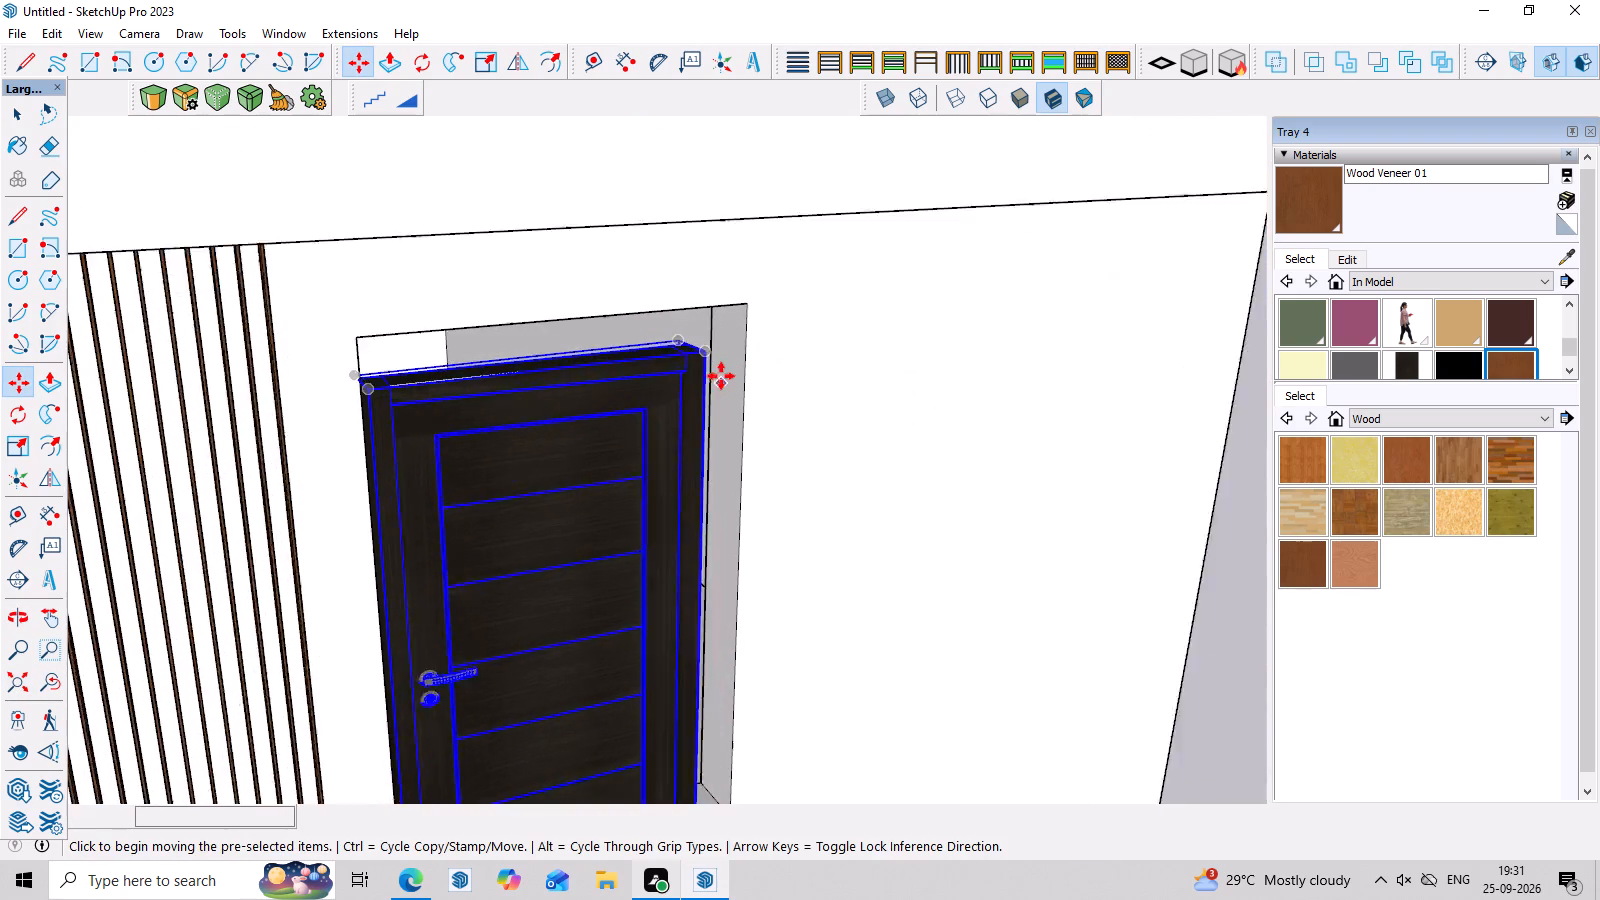
{"action": "scroll", "coordinate": [721, 376], "scroll_direction": "up", "scroll_amount": 5}
{"action": "left_click", "coordinate": [698, 337]}
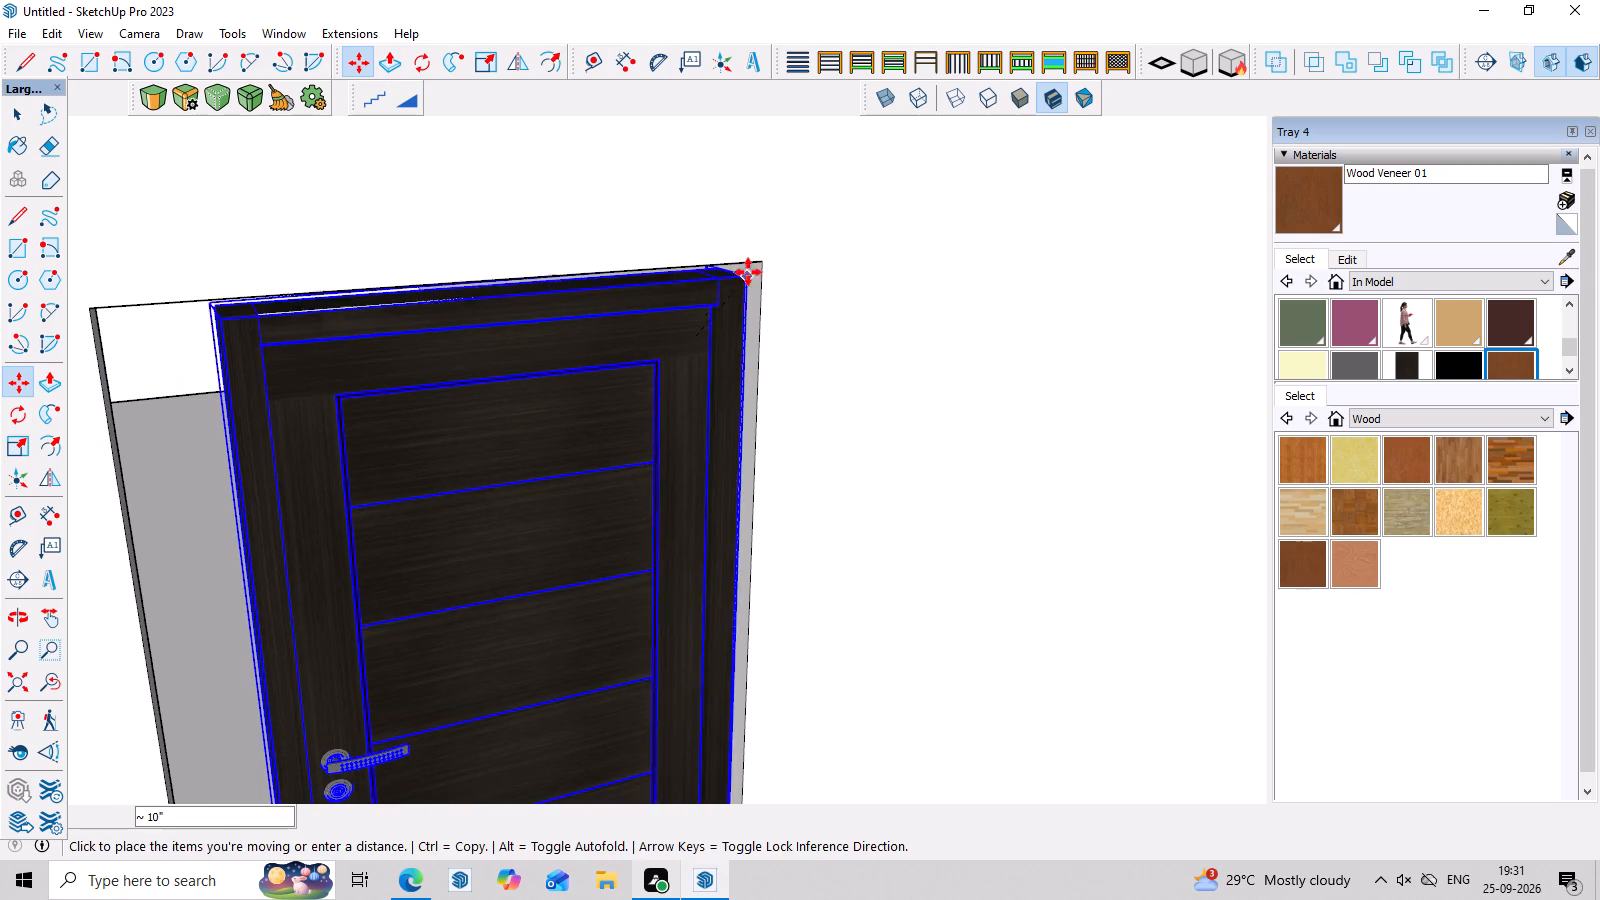
{"action": "left_click", "coordinate": [757, 264]}
Scale the door's width by about 1.19 toward the wood strips to meet the opening's side edge.
{"action": "scroll", "coordinate": [698, 333], "scroll_direction": "down", "scroll_amount": 6}
{"action": "middle_click_drag", "start_coordinate": [657, 477], "coordinate": [678, 356]}
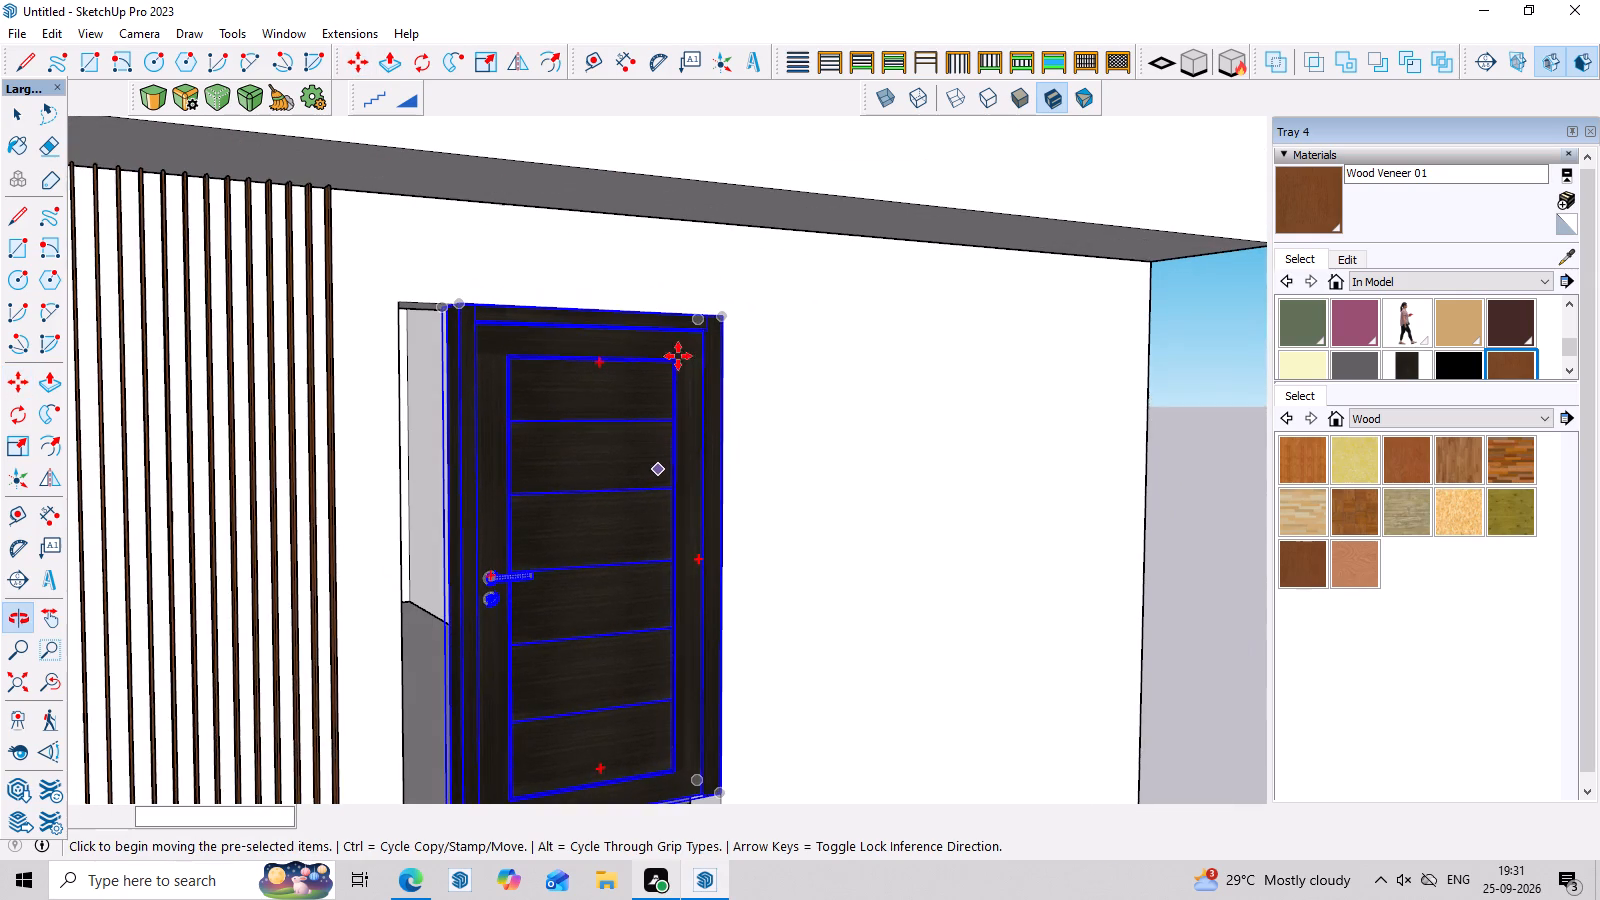
{"action": "key", "text": "s"}
{"action": "scroll", "coordinate": [480, 594], "scroll_direction": "up", "scroll_amount": 1}
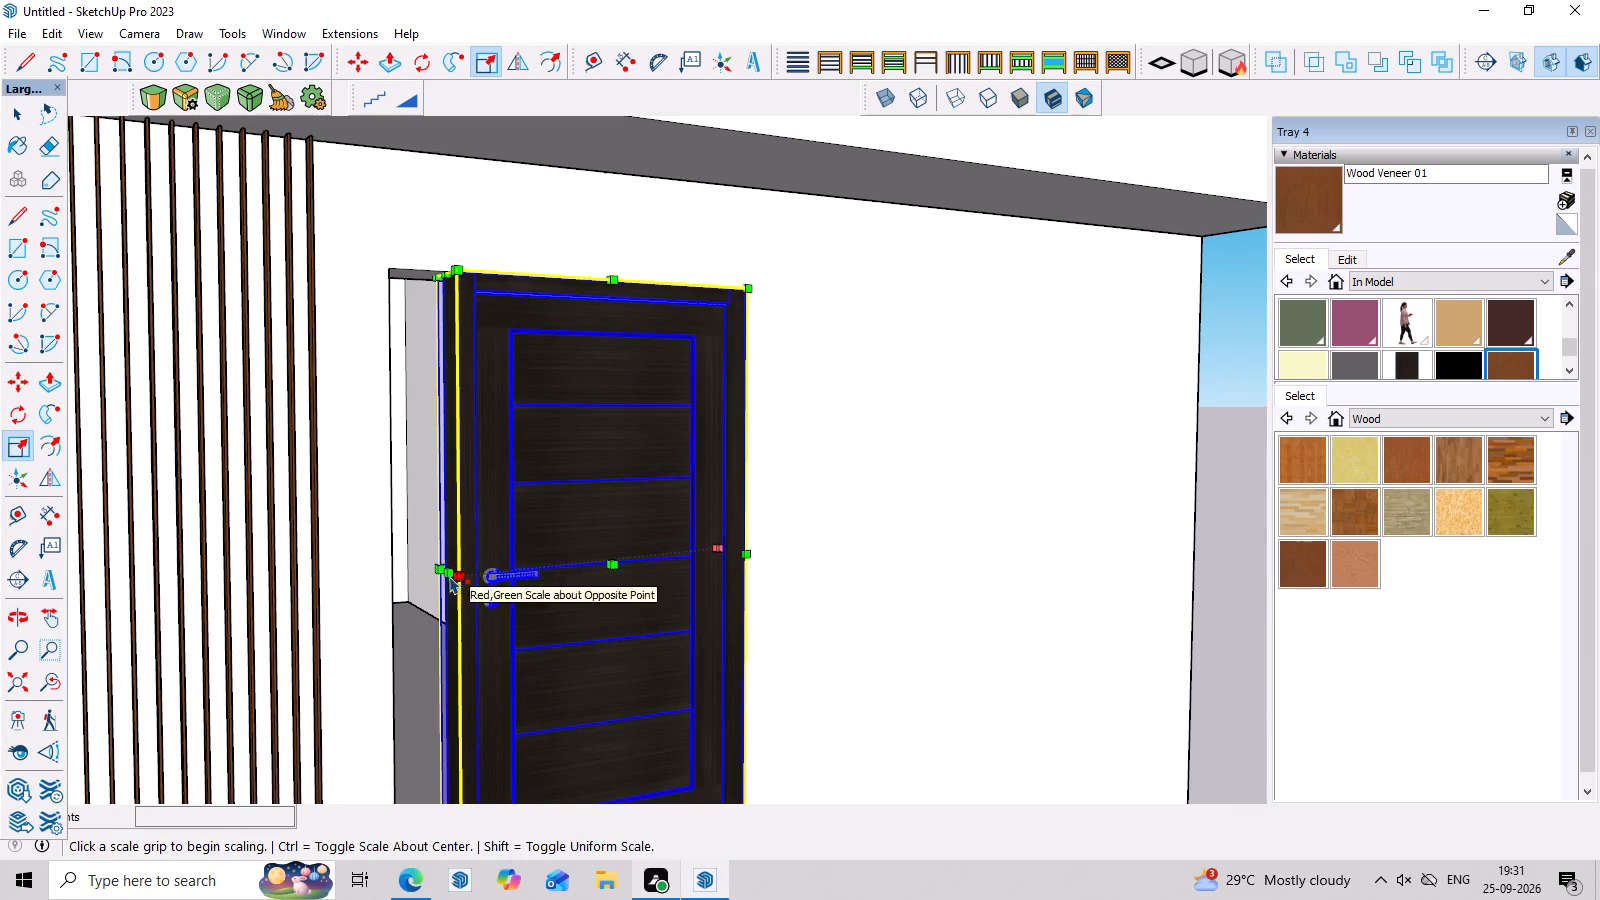
{"action": "scroll", "coordinate": [447, 576], "scroll_direction": "up", "scroll_amount": 6}
{"action": "scroll", "coordinate": [443, 568], "scroll_direction": "down", "scroll_amount": 3}
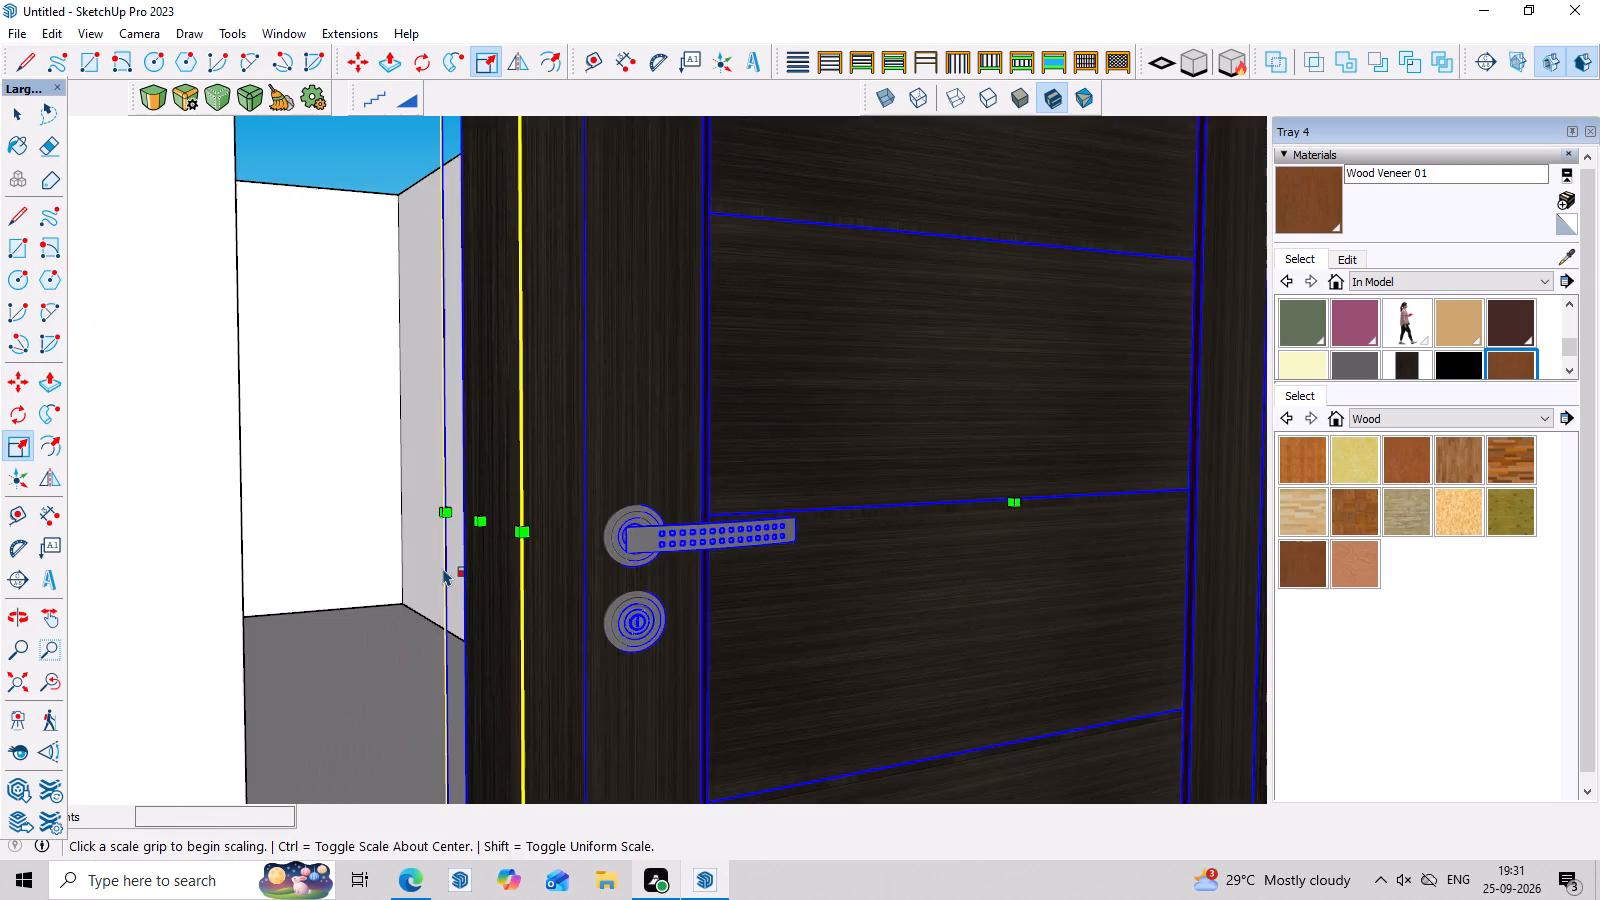
{"action": "scroll", "coordinate": [443, 568], "scroll_direction": "down", "scroll_amount": 3}
{"action": "scroll", "coordinate": [446, 550], "scroll_direction": "up", "scroll_amount": 7}
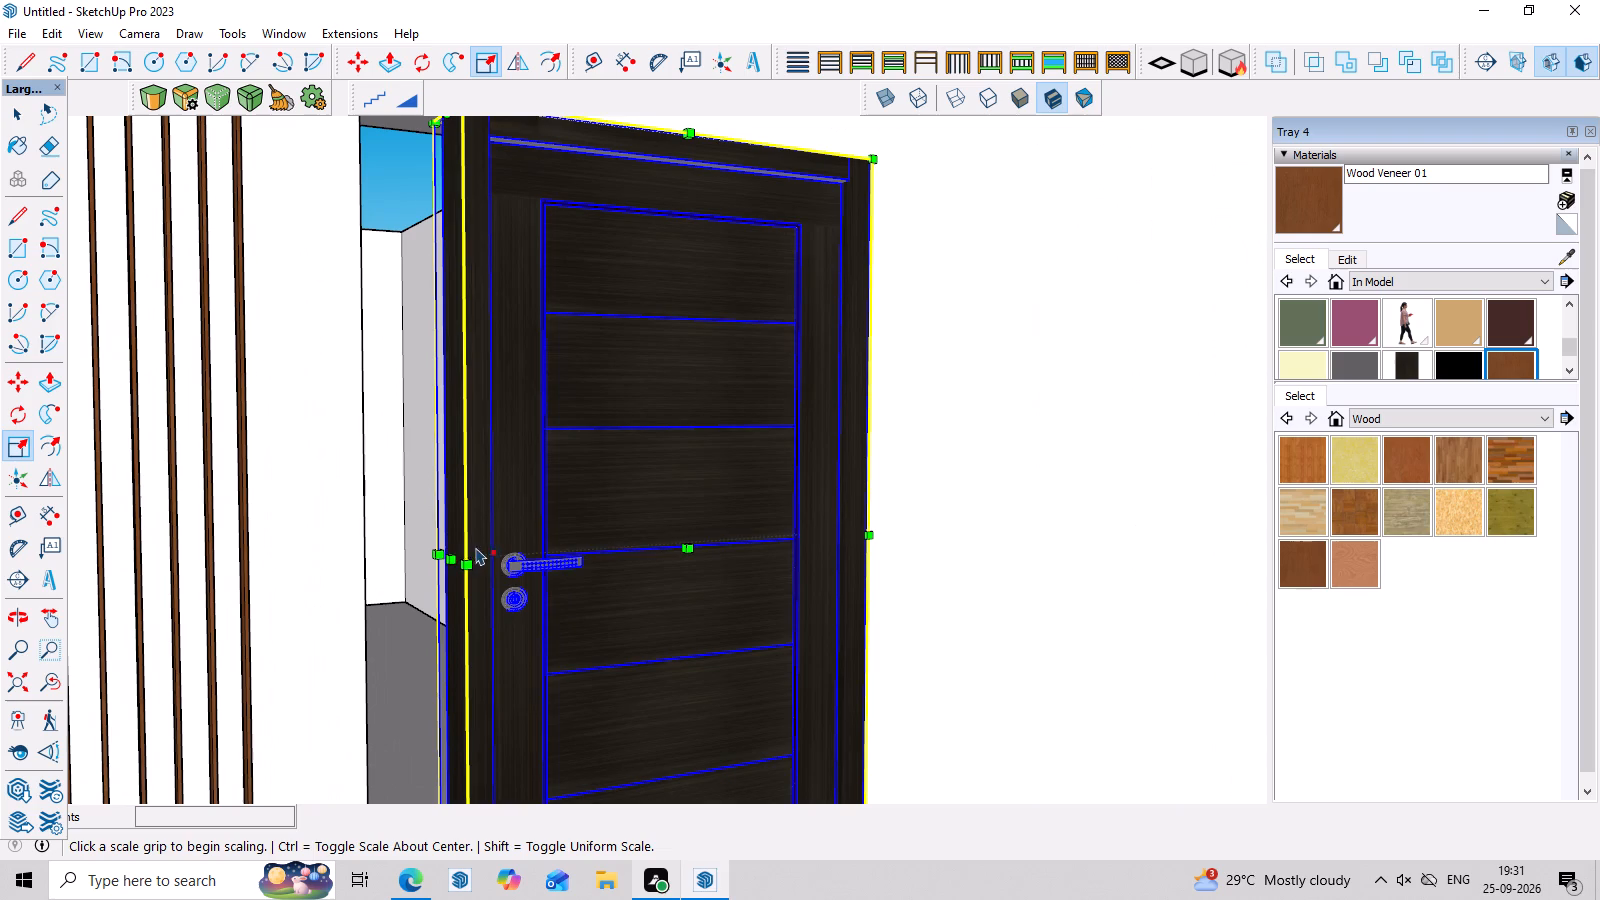
{"action": "left_click", "coordinate": [454, 560]}
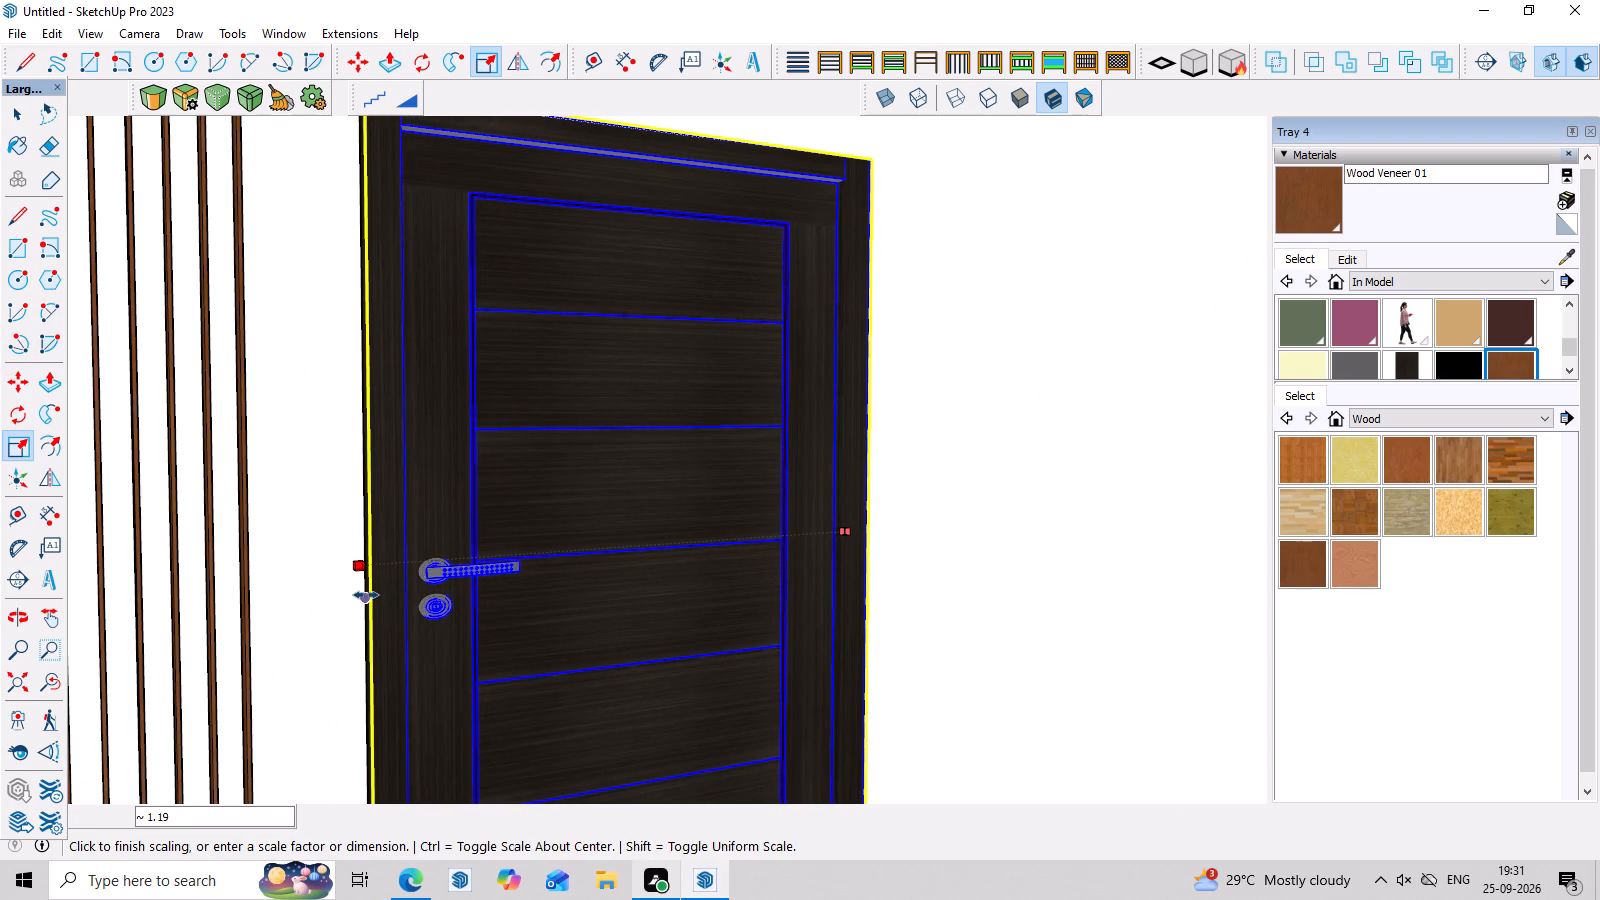
{"action": "middle_click", "coordinate": [366, 595]}
{"action": "left_click", "coordinate": [366, 595]}
Stretch the door's bottom edge down to the opening's lower edge with Scale, and deselect the door.
{"action": "scroll", "coordinate": [370, 593], "scroll_direction": "down", "scroll_amount": 8}
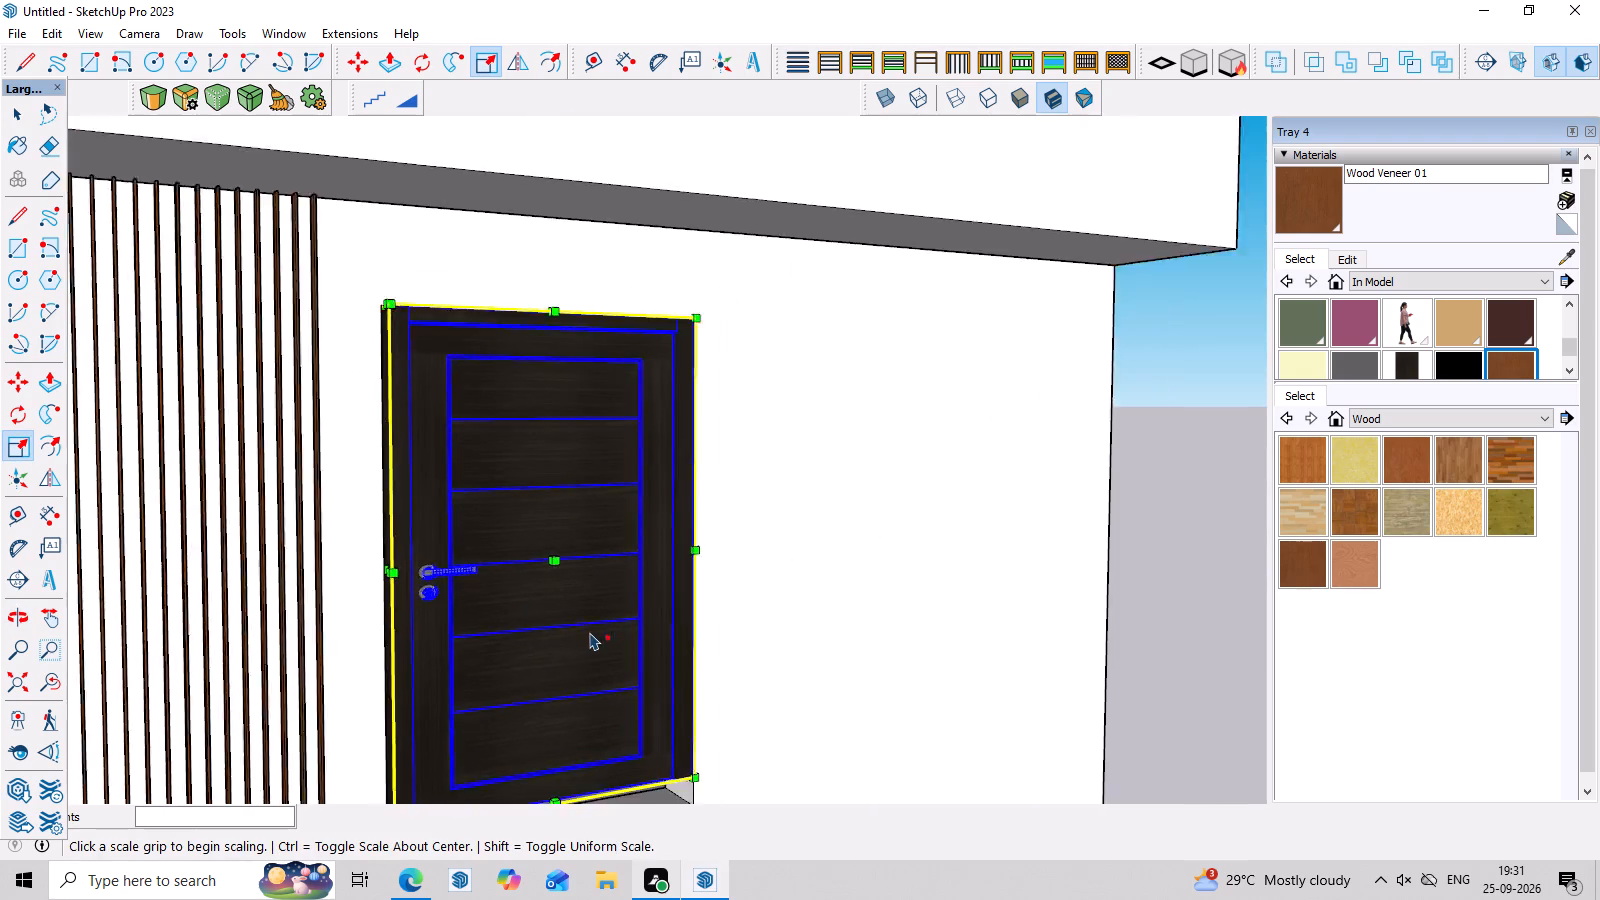
{"action": "scroll", "coordinate": [590, 632], "scroll_direction": "down", "scroll_amount": 2}
{"action": "middle_click_drag", "start_coordinate": [649, 689], "coordinate": [541, 388]}
{"action": "scroll", "coordinate": [579, 722], "scroll_direction": "up", "scroll_amount": 3}
{"action": "scroll", "coordinate": [577, 595], "scroll_direction": "down", "scroll_amount": 4}
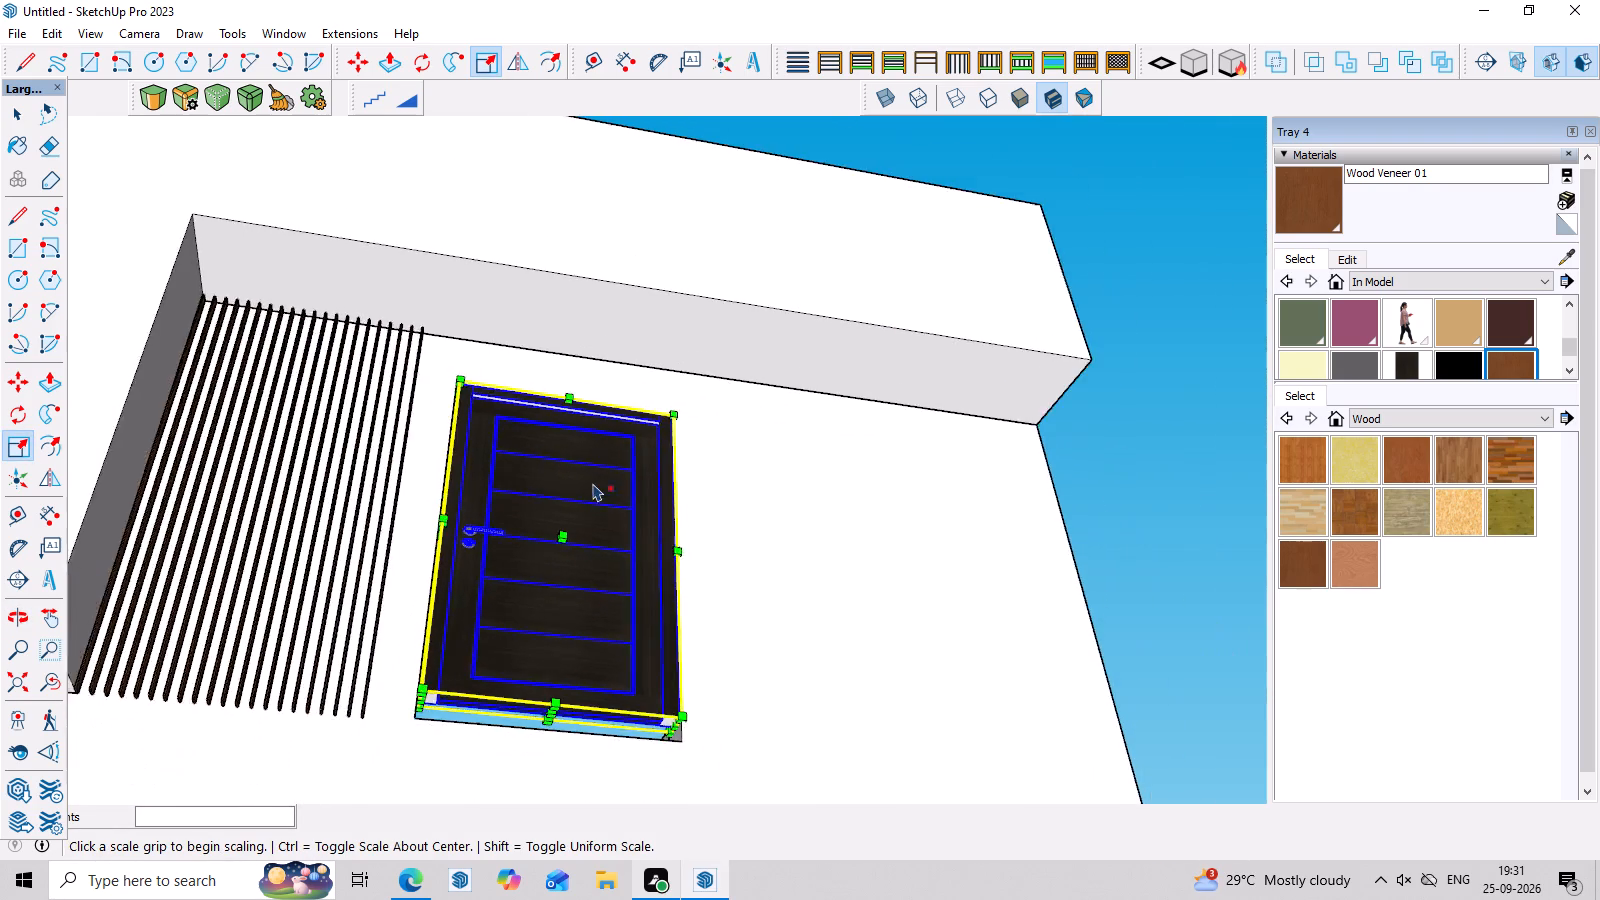
{"action": "scroll", "coordinate": [593, 483], "scroll_direction": "down", "scroll_amount": 3}
{"action": "scroll", "coordinate": [549, 690], "scroll_direction": "up", "scroll_amount": 15}
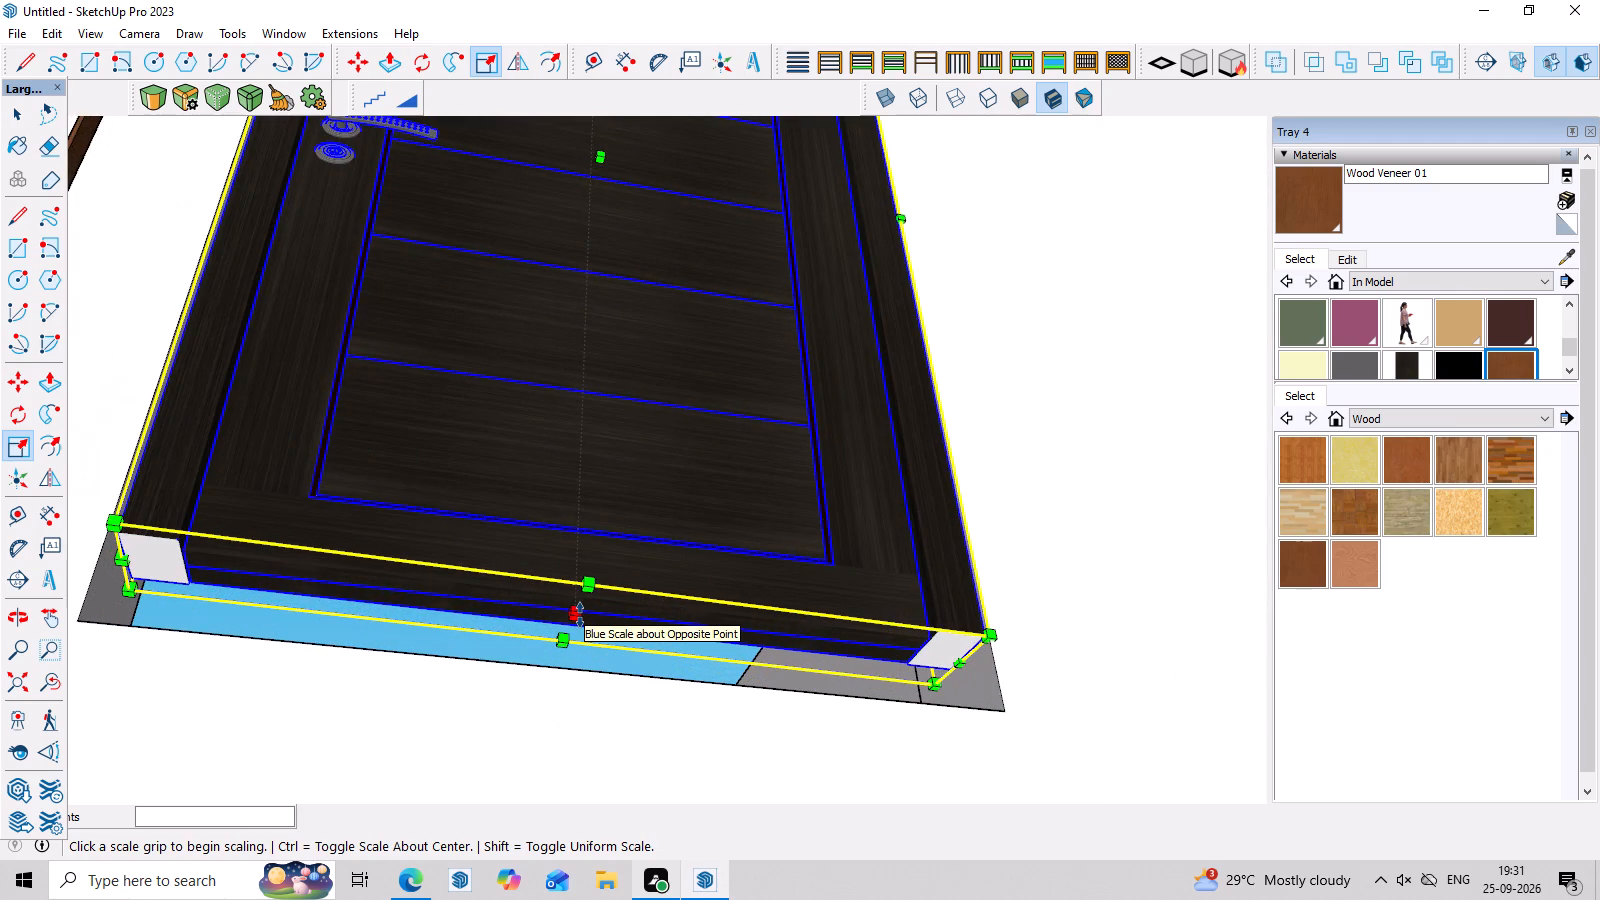
{"action": "left_click", "coordinate": [594, 582]}
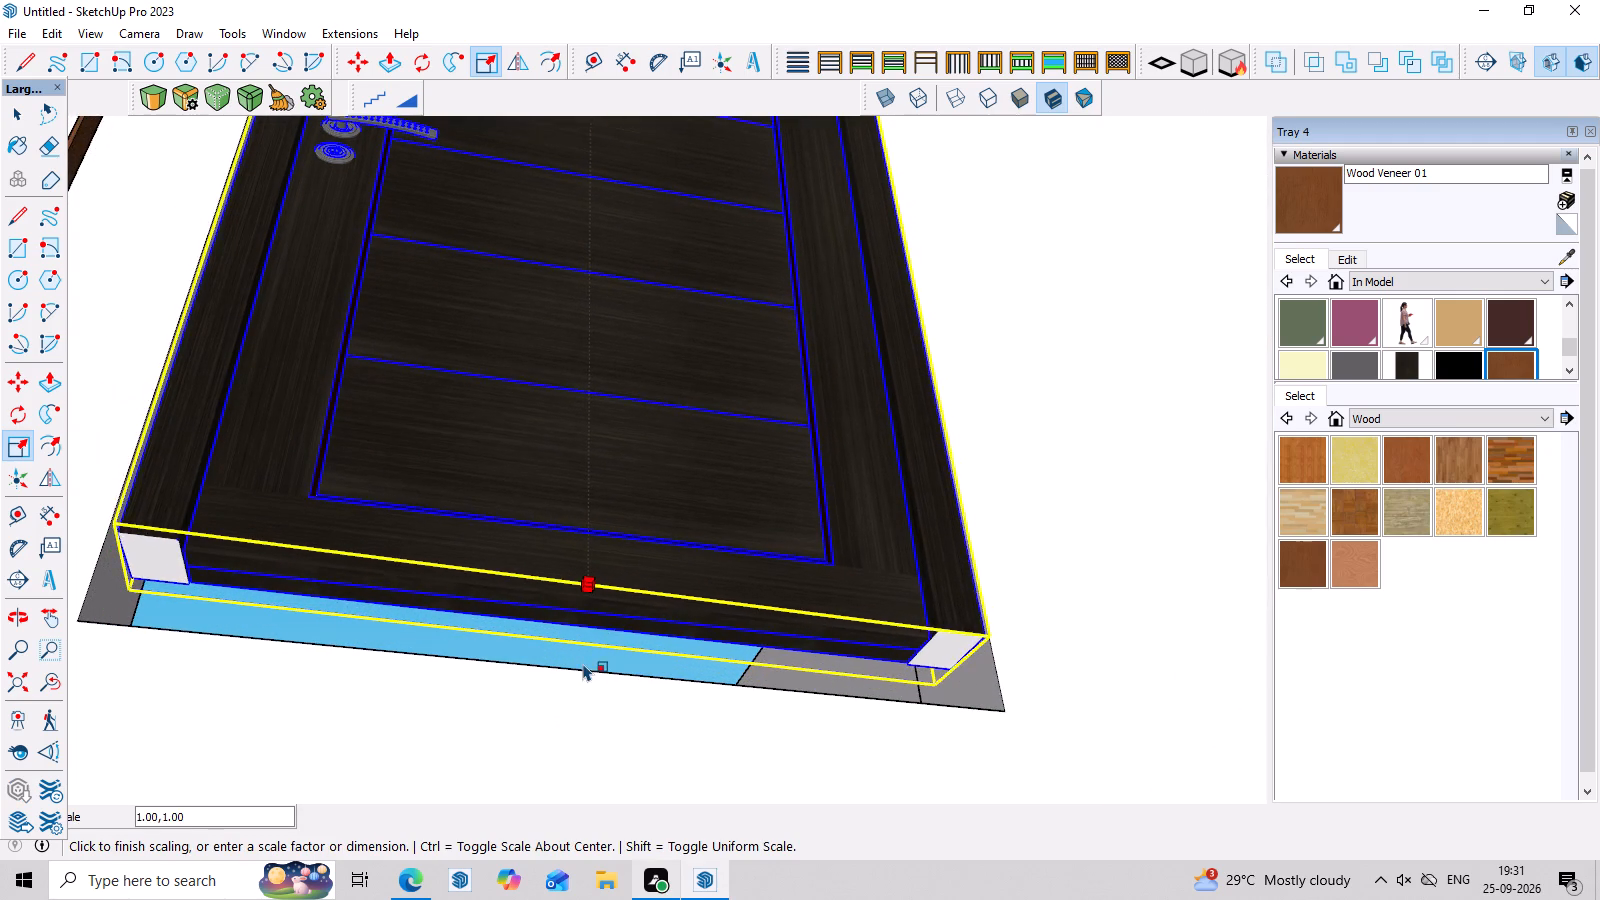
{"action": "left_click", "coordinate": [582, 672]}
{"action": "scroll", "coordinate": [582, 668], "scroll_direction": "down", "scroll_amount": 20}
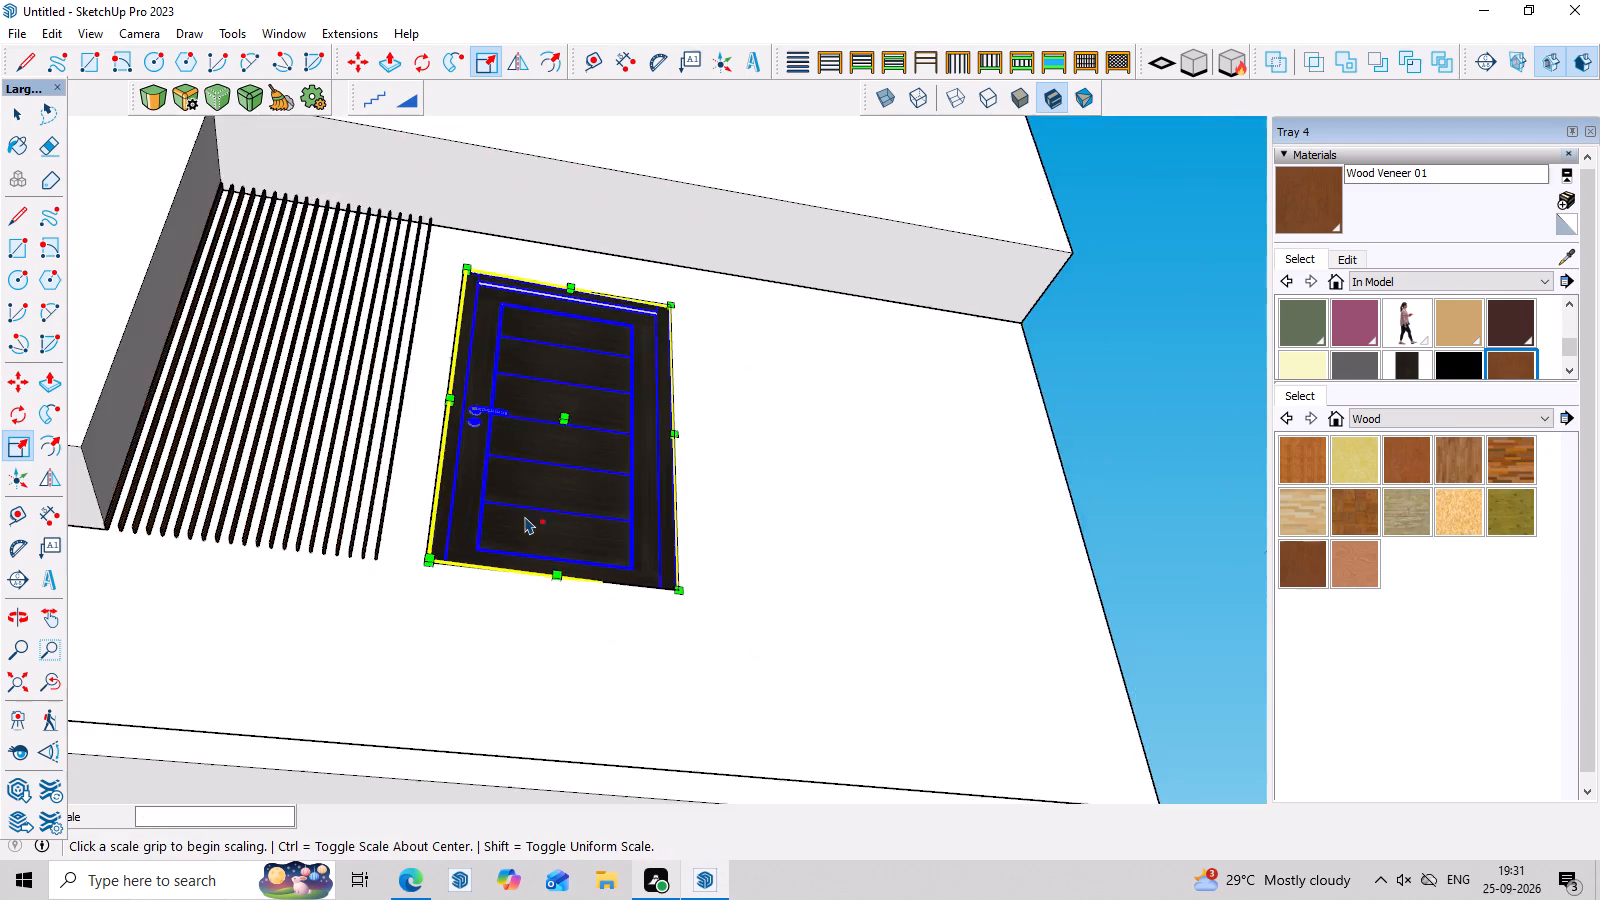
{"action": "scroll", "coordinate": [525, 516], "scroll_direction": "down", "scroll_amount": 1}
{"action": "middle_click_drag", "start_coordinate": [532, 489], "coordinate": [482, 786]}
{"action": "key", "text": "space"}
{"action": "left_click", "coordinate": [1083, 375]}
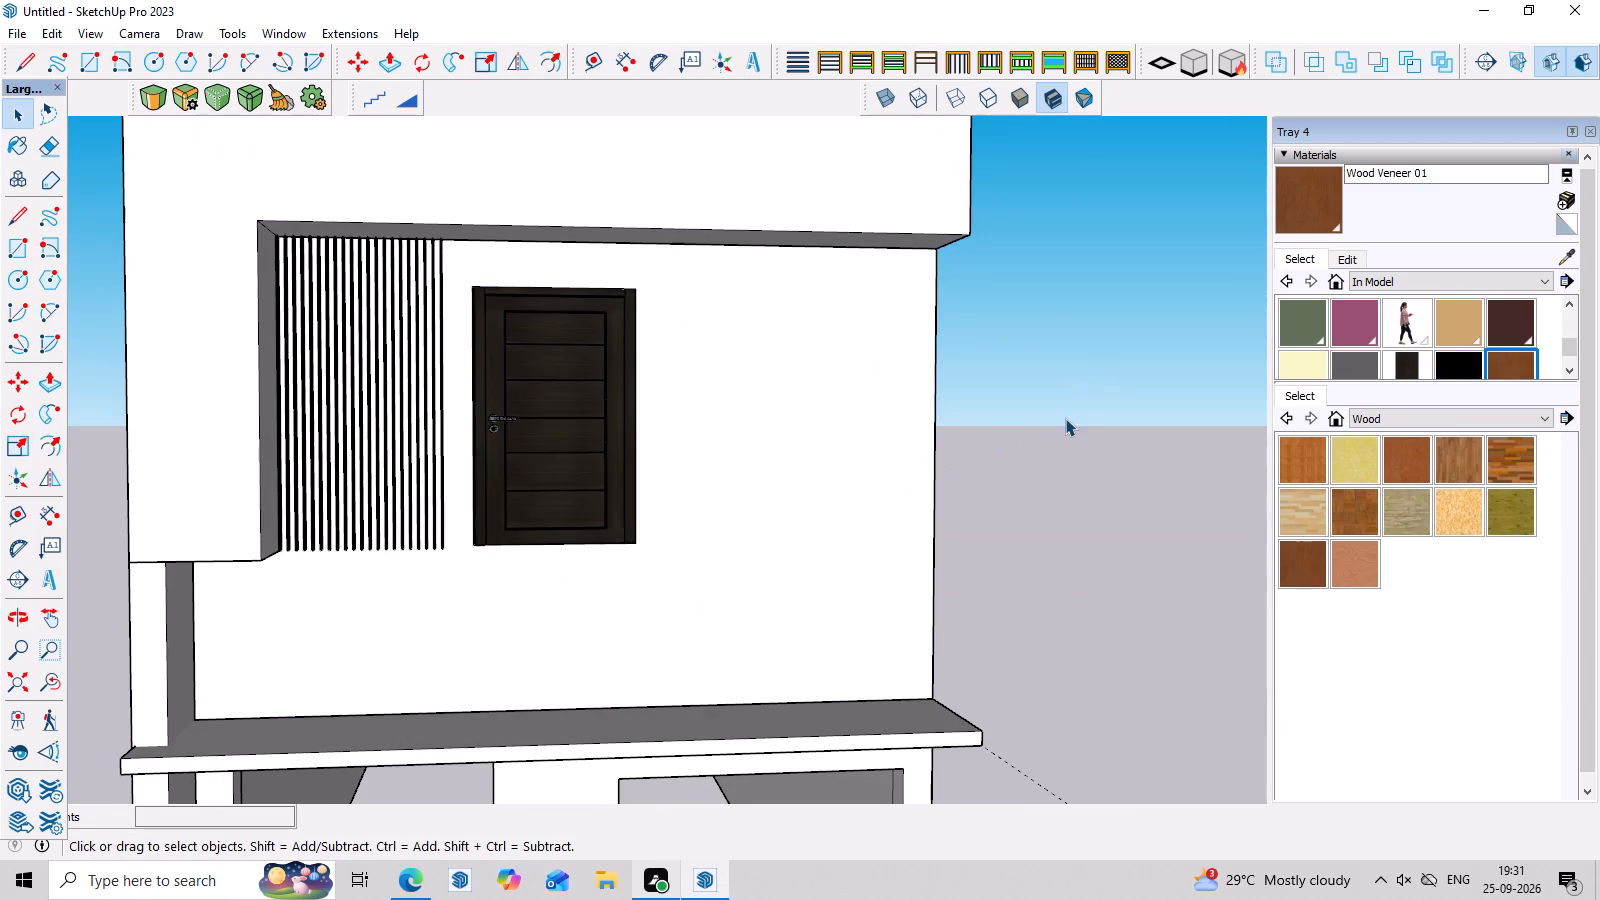
Examine the fitted door and the upper front wall around it from several angles.
{"action": "scroll", "coordinate": [1065, 422], "scroll_direction": "up", "scroll_amount": 6}
{"action": "scroll", "coordinate": [1065, 422], "scroll_direction": "down", "scroll_amount": 8}
{"action": "middle_click_drag", "start_coordinate": [1065, 437], "coordinate": [1039, 553]}
{"action": "scroll", "coordinate": [589, 525], "scroll_direction": "up", "scroll_amount": 6}
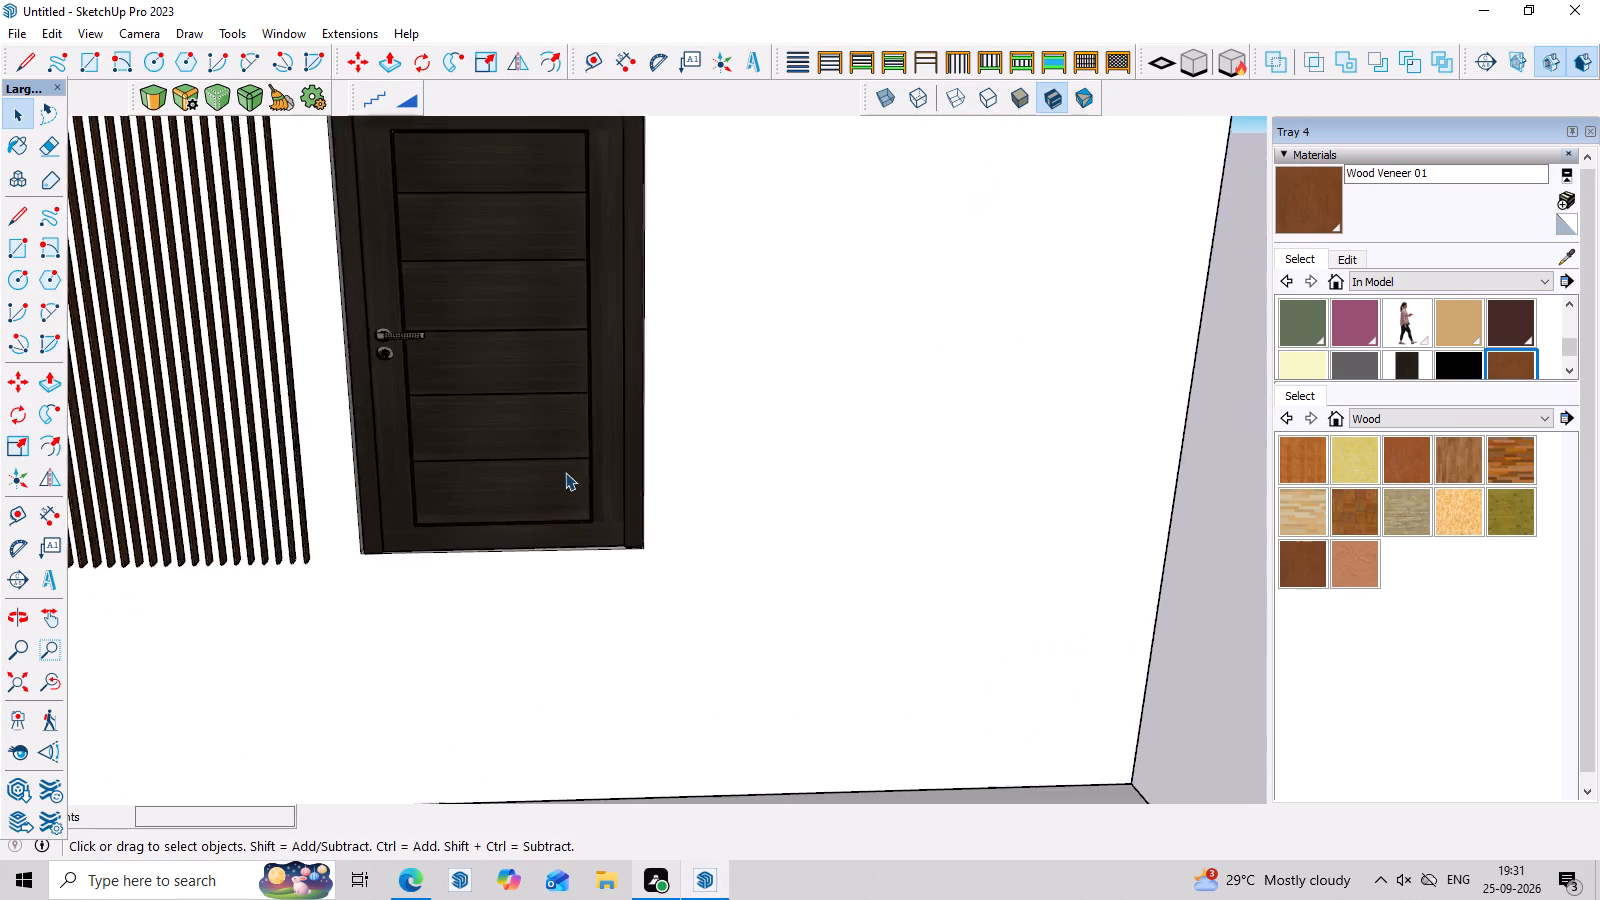
{"action": "scroll", "coordinate": [565, 472], "scroll_direction": "up", "scroll_amount": 1}
{"action": "middle_click_drag", "start_coordinate": [834, 565], "coordinate": [688, 557]}
{"action": "scroll", "coordinate": [677, 515], "scroll_direction": "down", "scroll_amount": 8}
{"action": "middle_click_drag", "start_coordinate": [695, 547], "coordinate": [772, 447]}
{"action": "scroll", "coordinate": [701, 463], "scroll_direction": "up", "scroll_amount": 3}
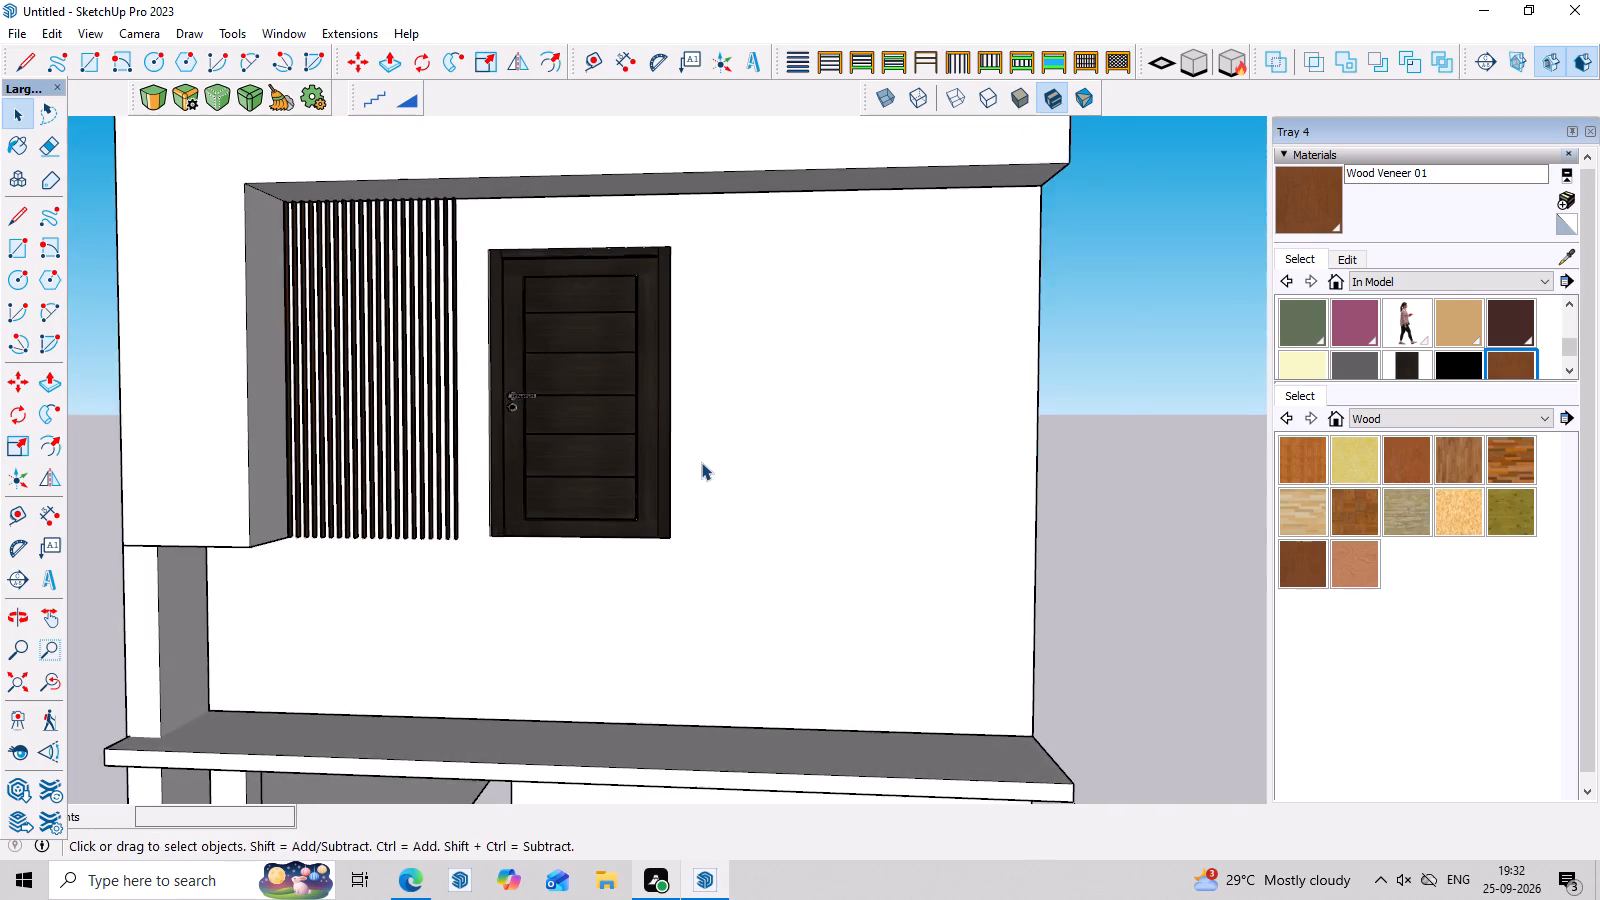
{"action": "middle_click_drag", "start_coordinate": [701, 462], "coordinate": [726, 478]}
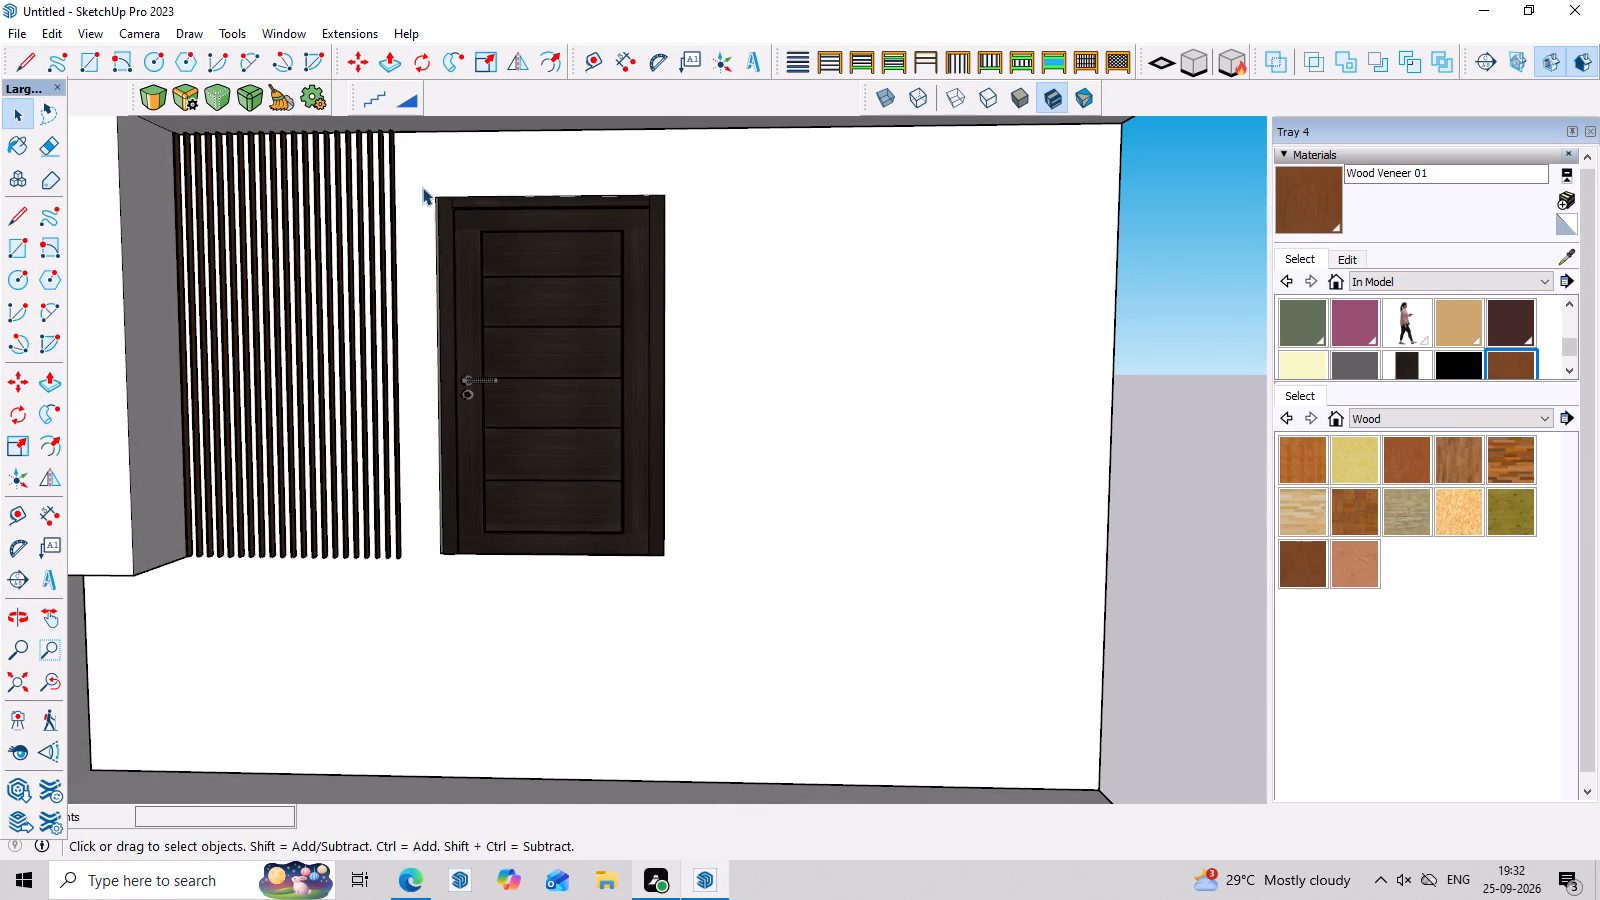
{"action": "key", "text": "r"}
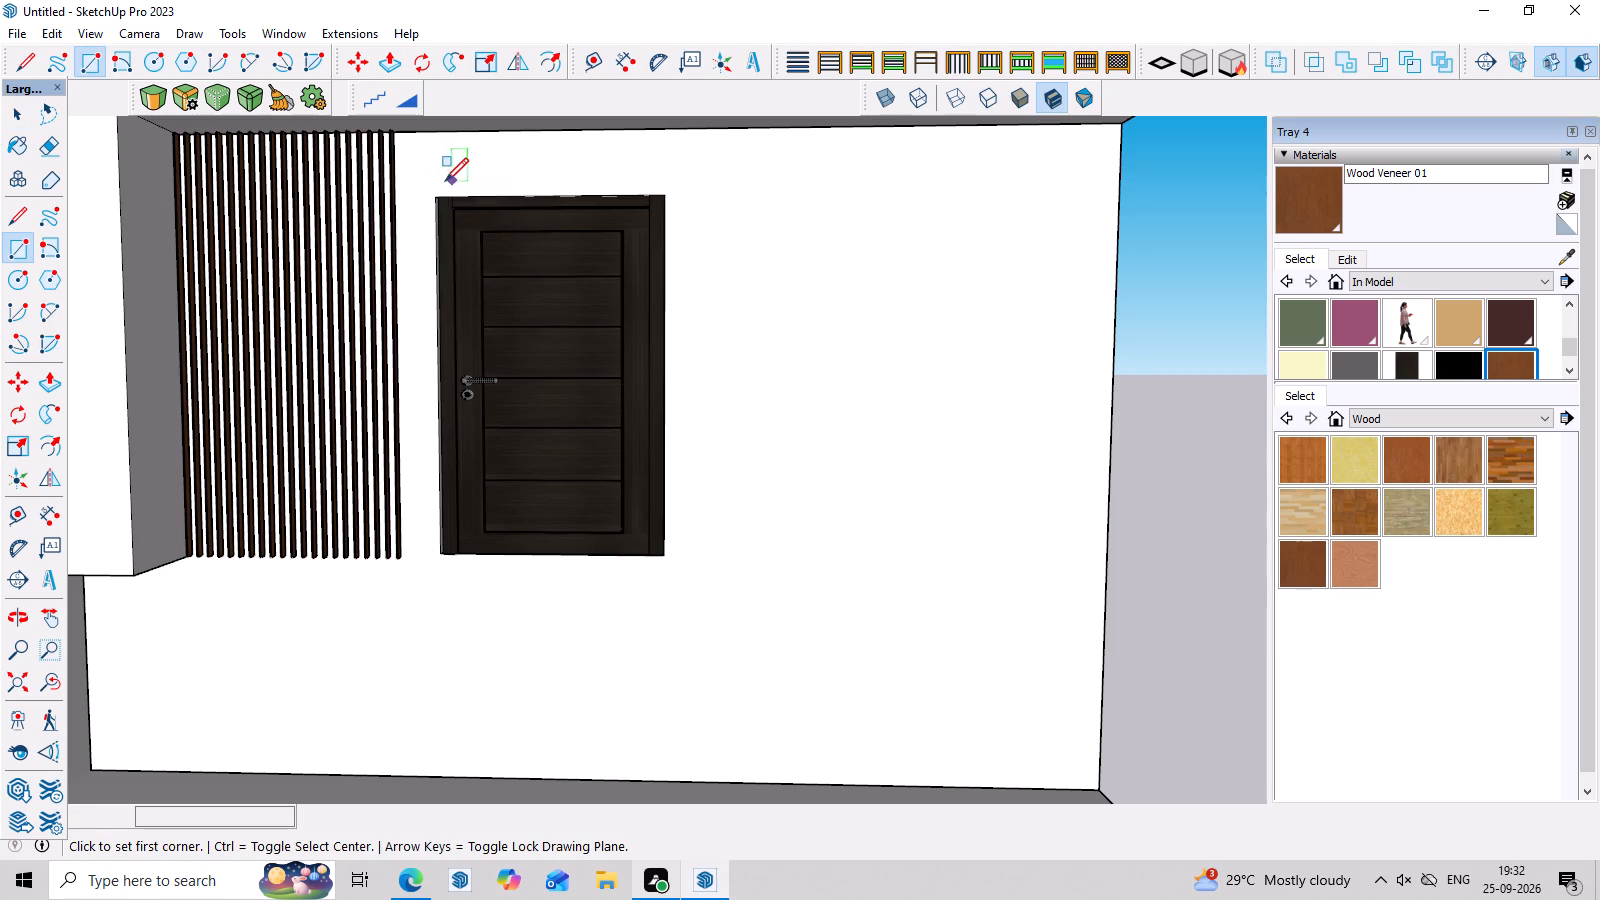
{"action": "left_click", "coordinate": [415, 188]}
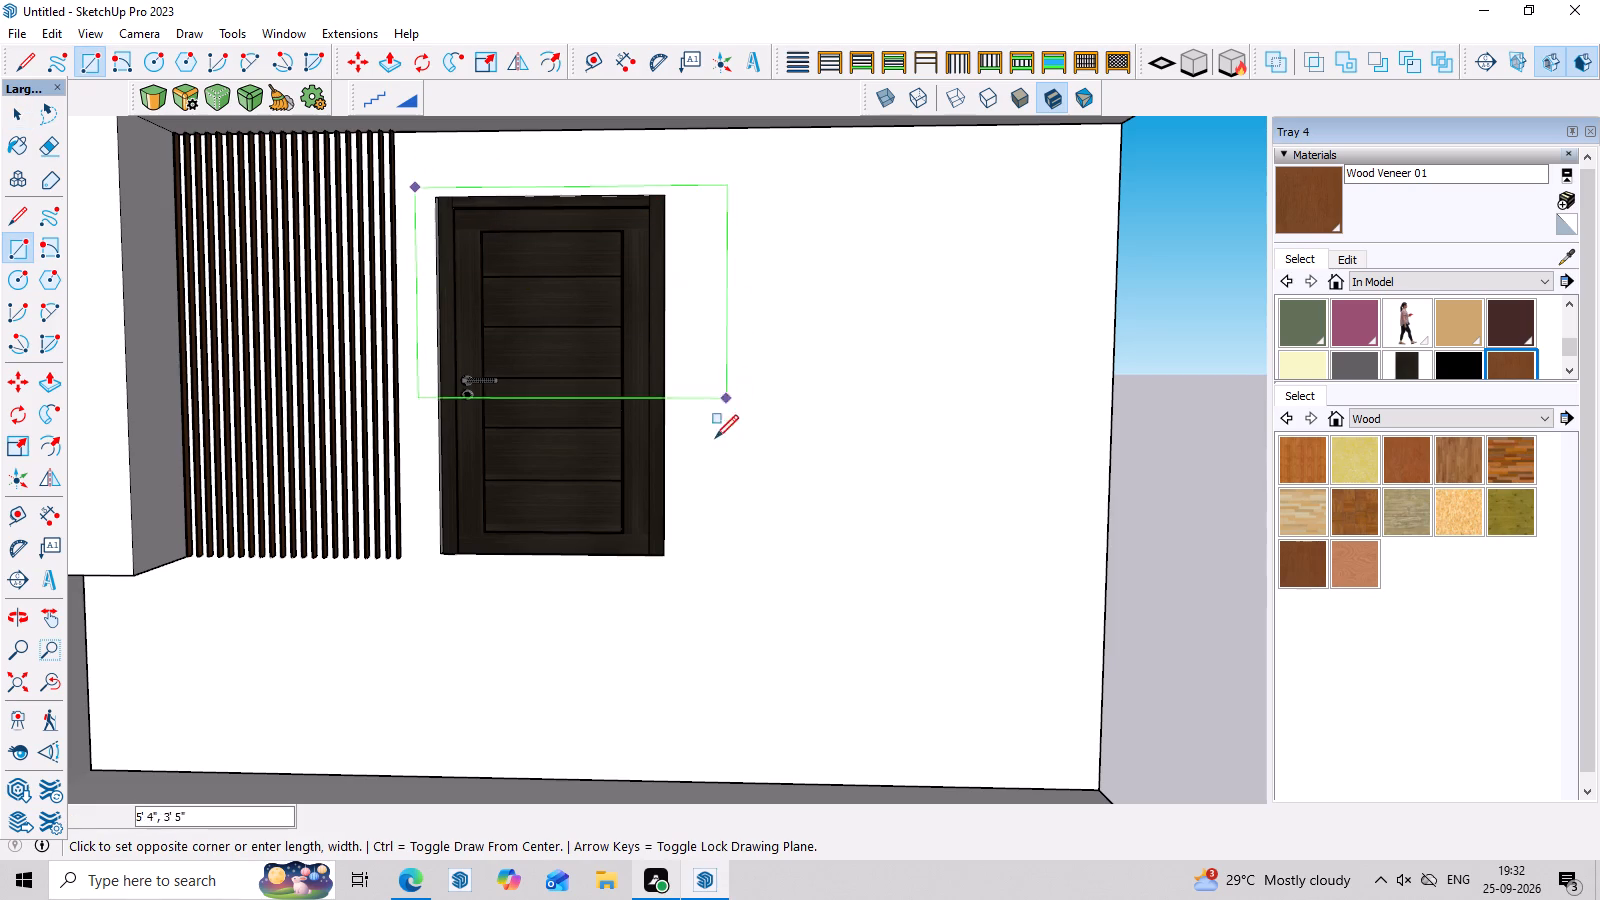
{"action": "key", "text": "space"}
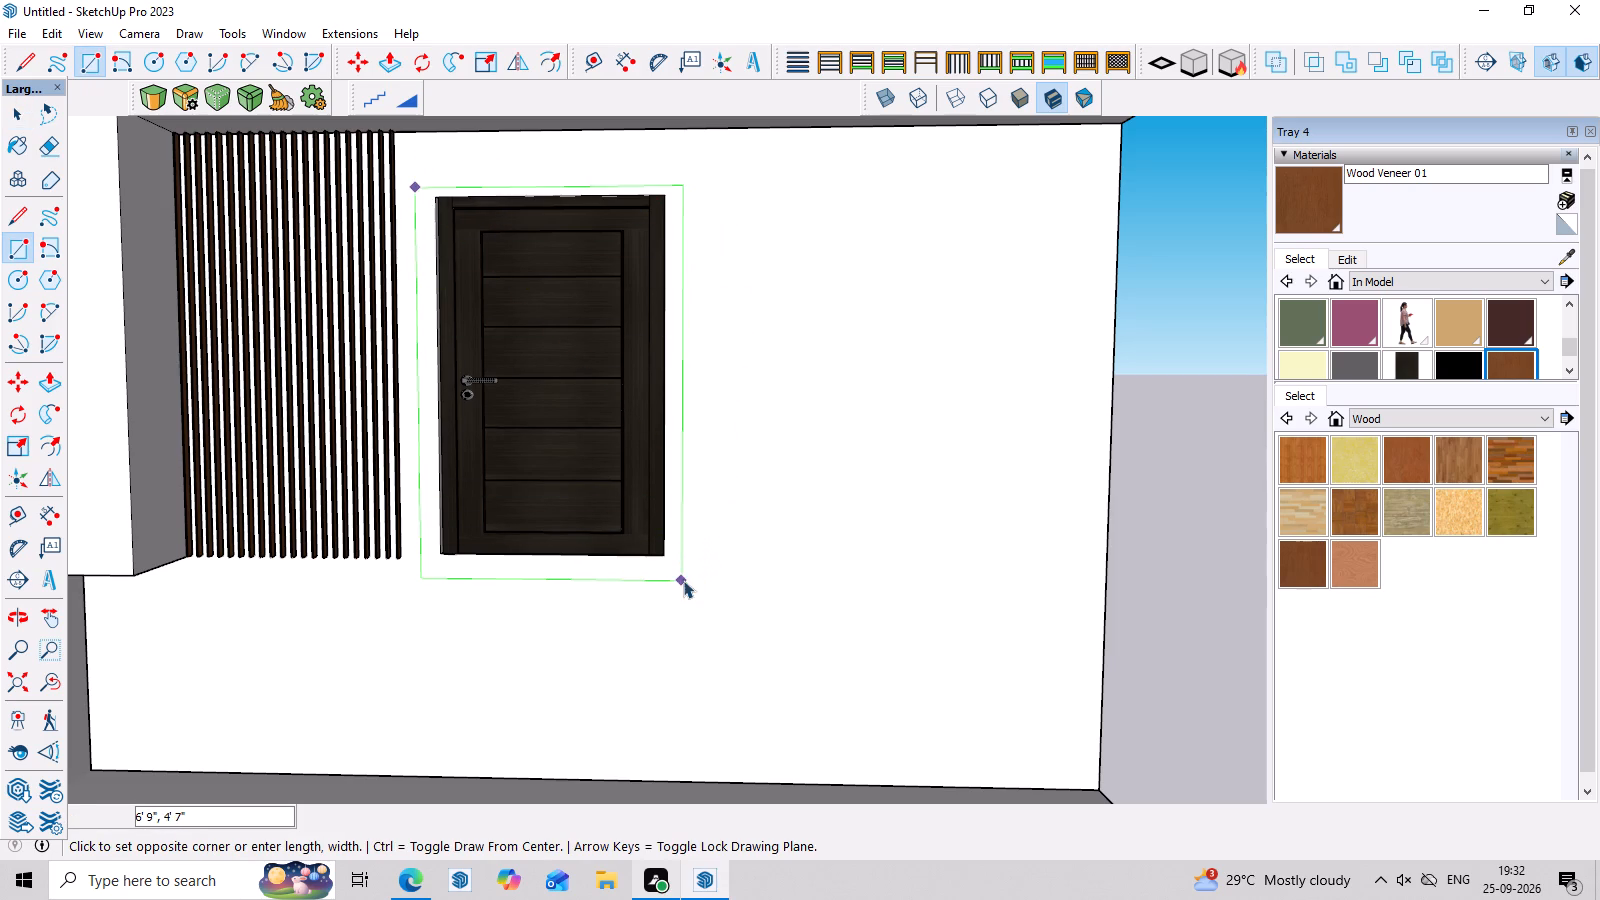
Draw a rectangle about 6' 11" by 4' 6" on the upper wall, enclosing the door with a margin all round.
{"action": "key", "text": "r"}
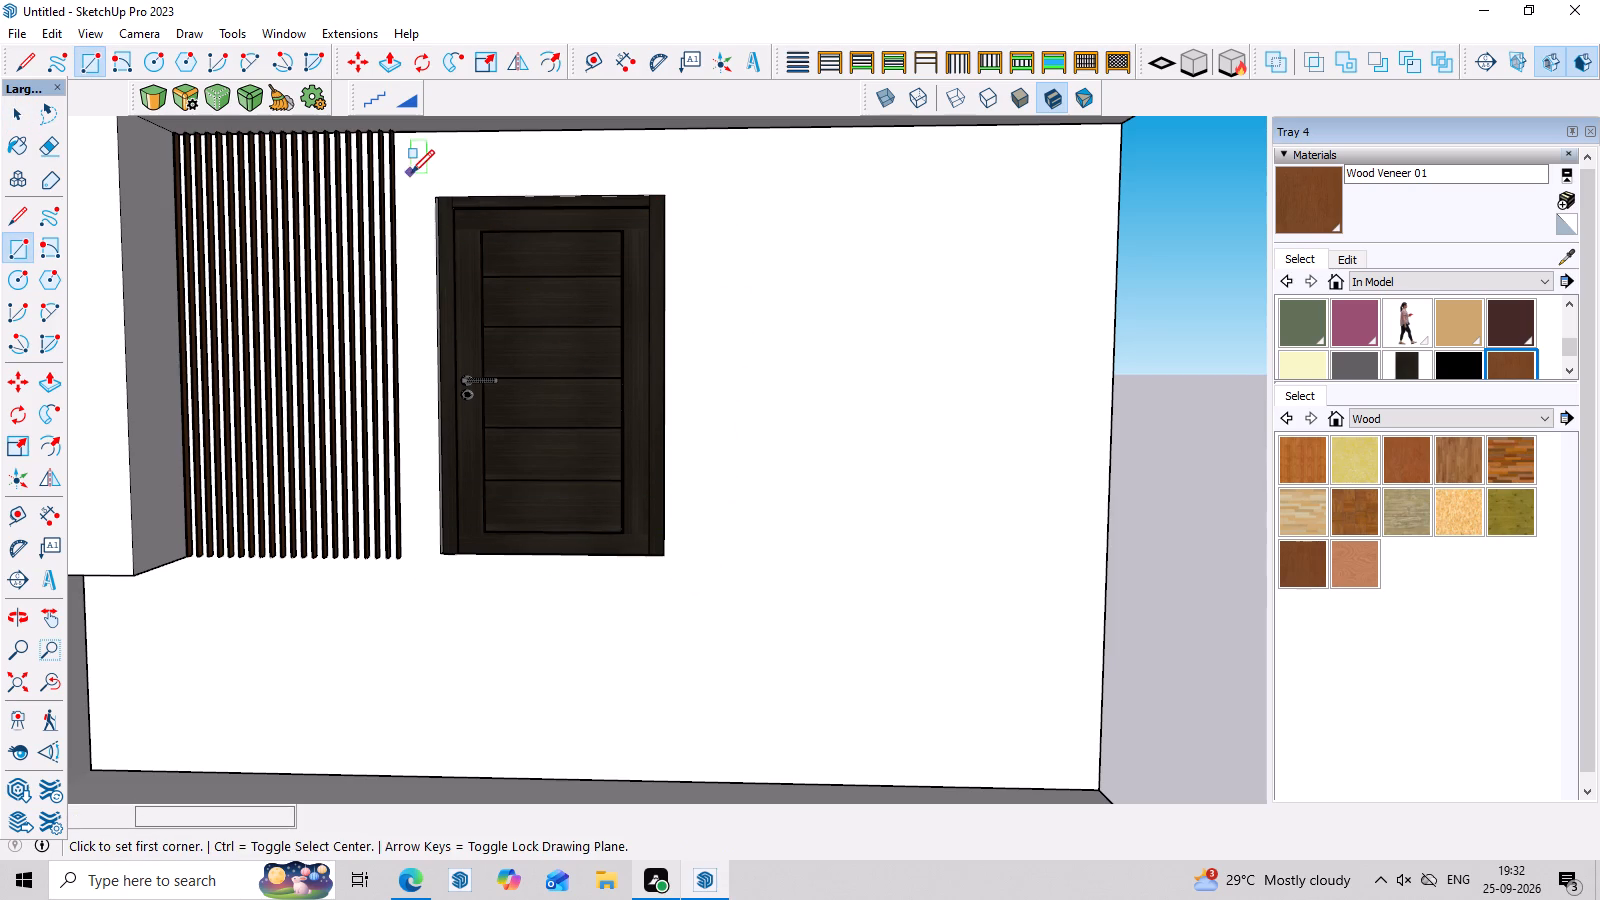
{"action": "left_click", "coordinate": [418, 173]}
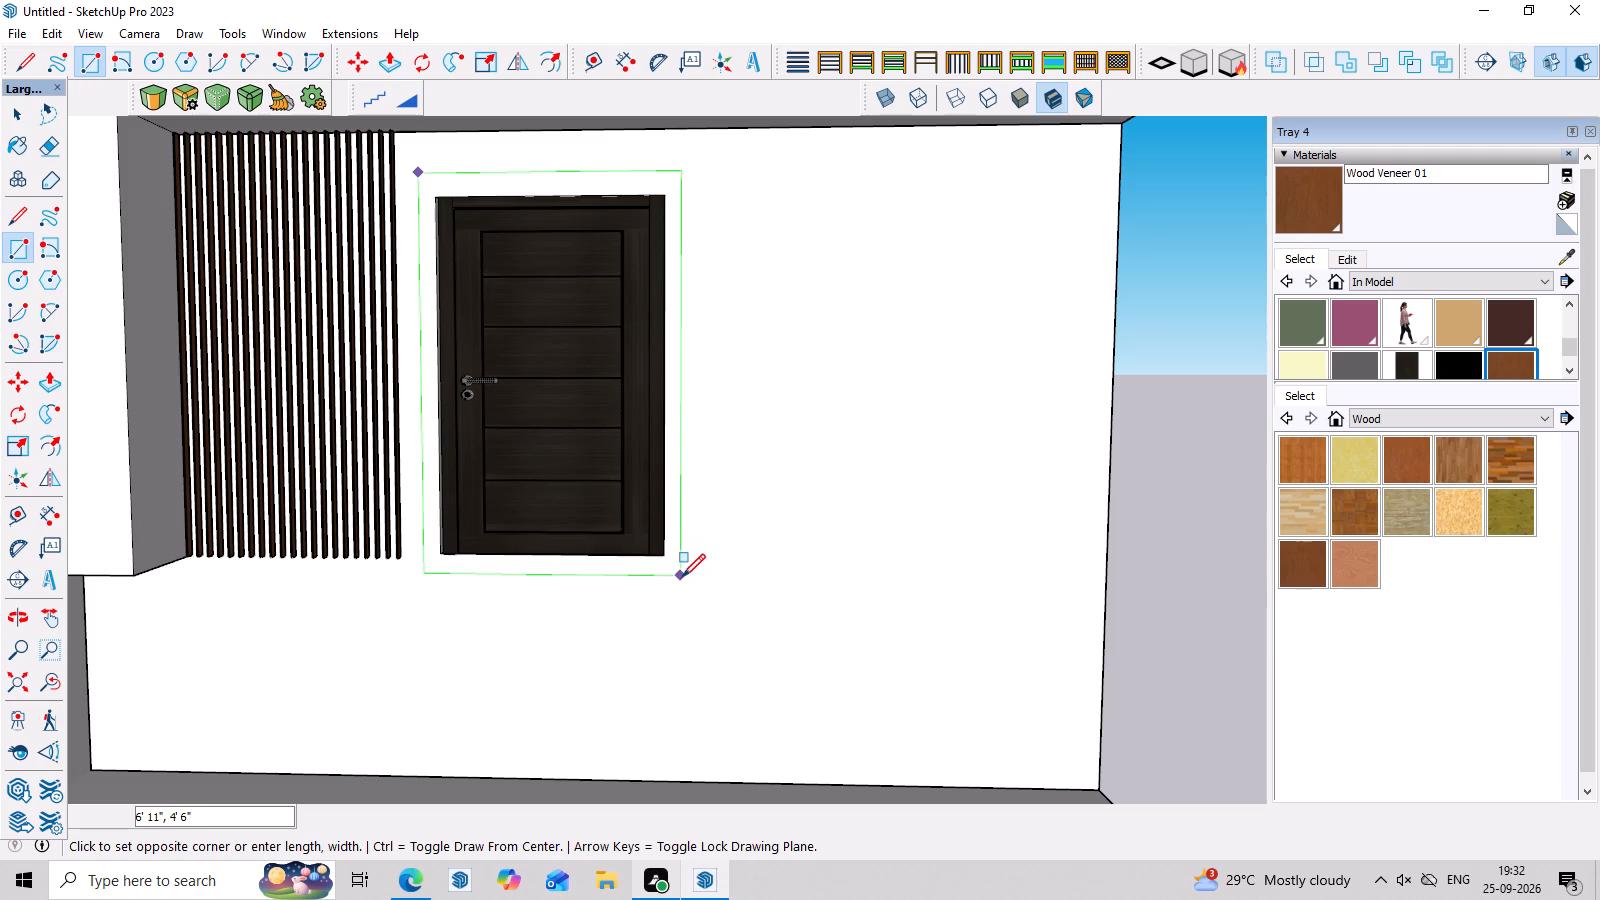
{"action": "left_click", "coordinate": [682, 577]}
{"action": "key", "text": "space"}
{"action": "scroll", "coordinate": [653, 169], "scroll_direction": "up", "scroll_amount": 3}
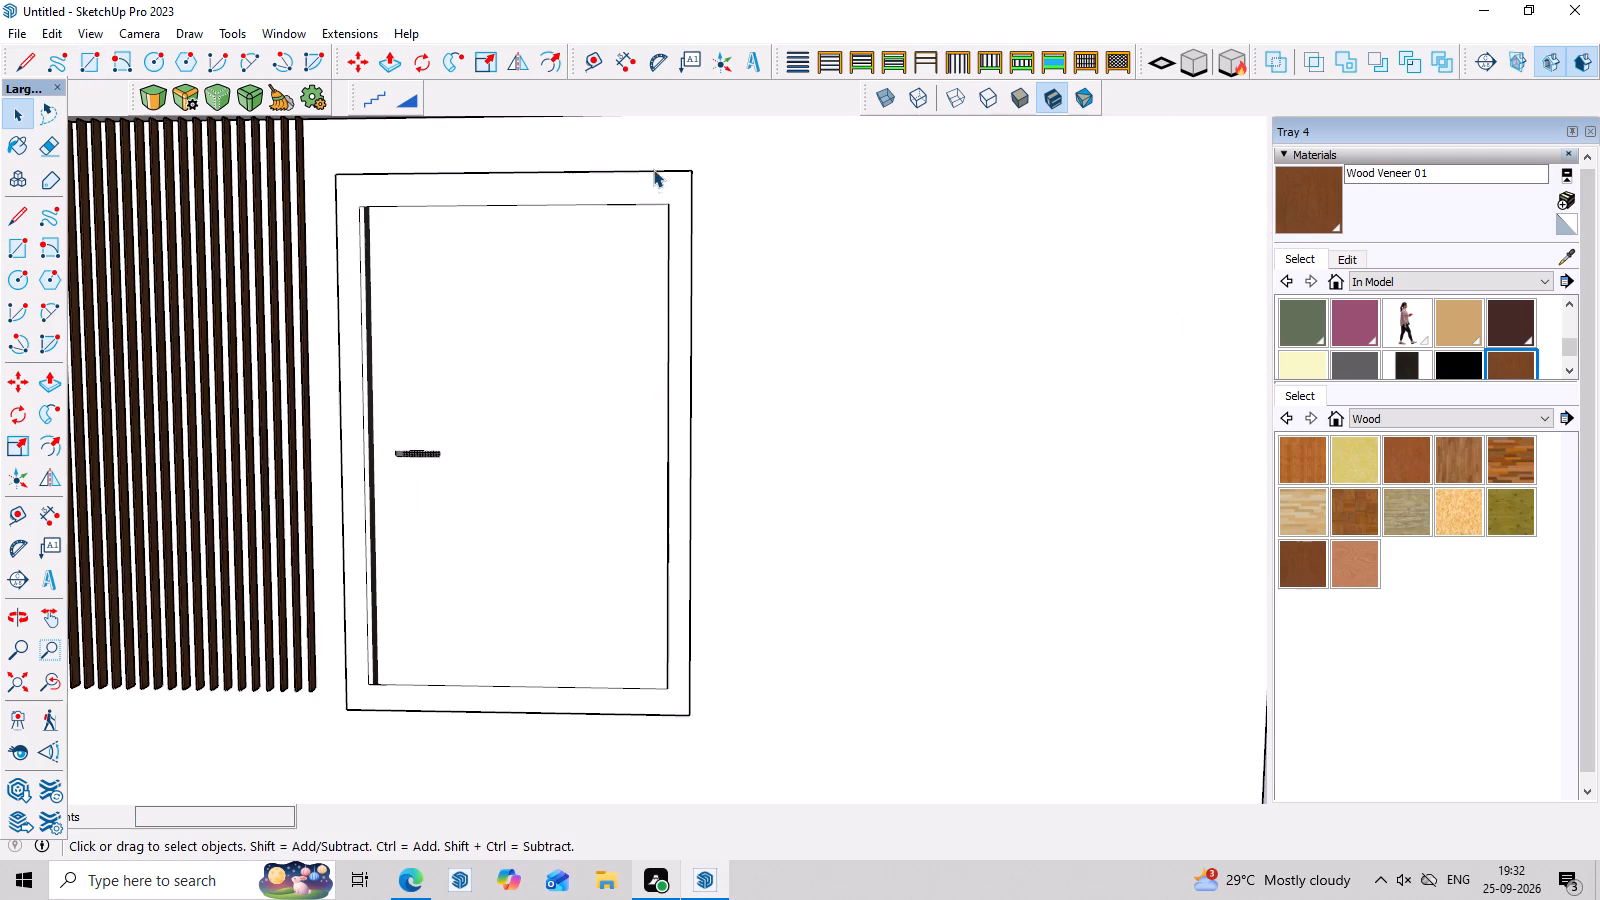
Offset the rectangle's outline inward to just around the door's edges, forming a surround border.
{"action": "left_click", "coordinate": [625, 355]}
{"action": "left_click", "coordinate": [629, 358]}
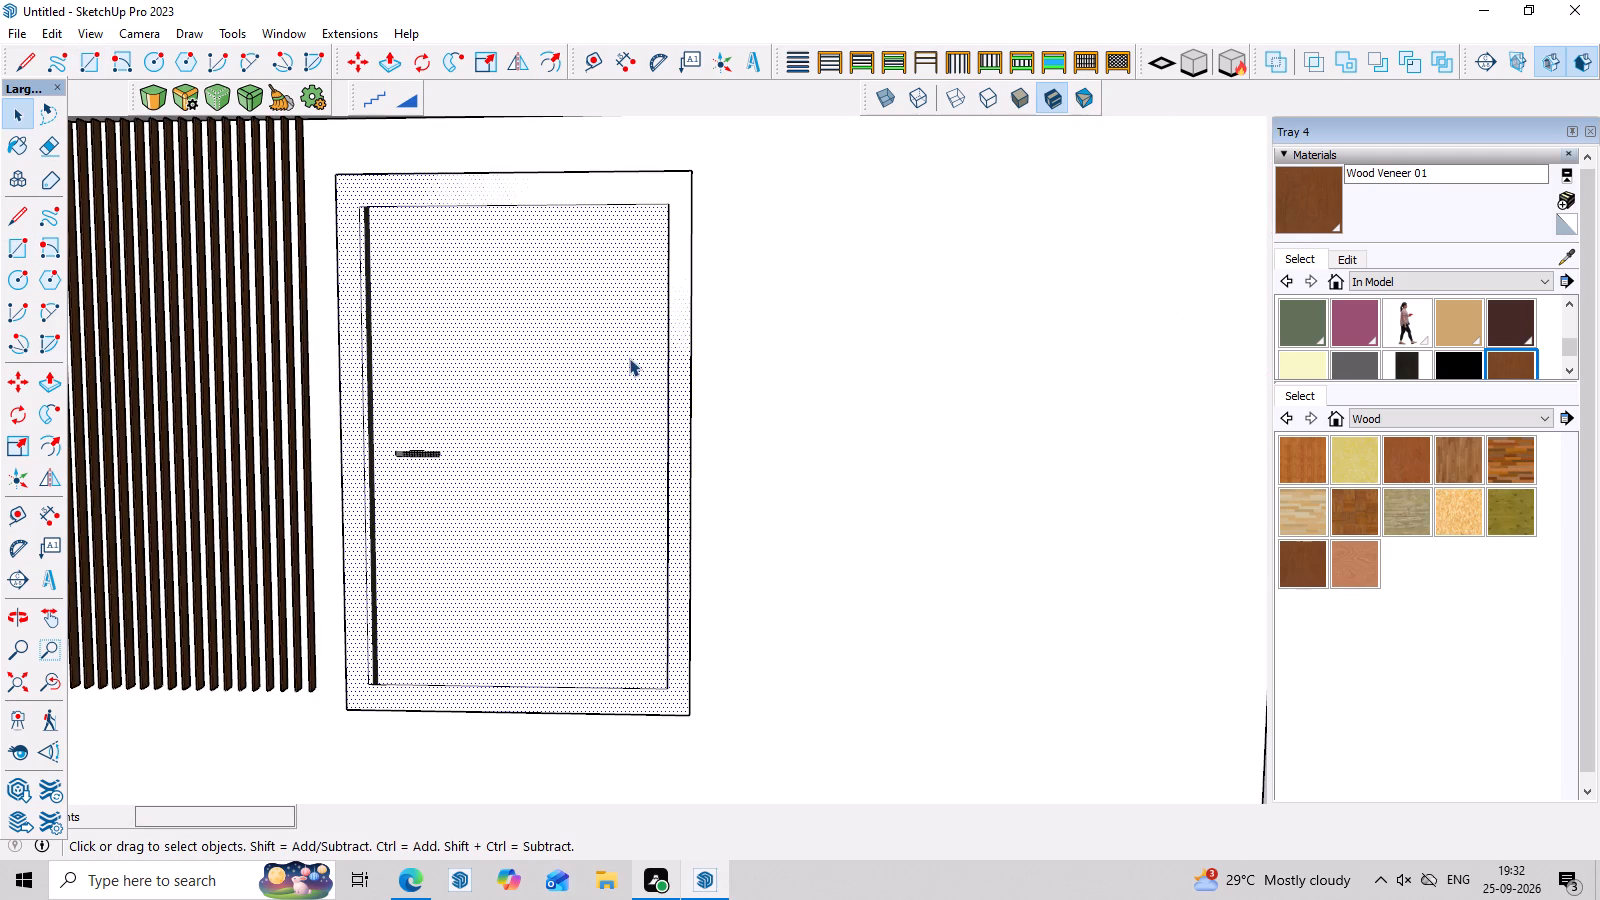
{"action": "key", "text": "space"}
{"action": "left_click", "coordinate": [683, 264]}
{"action": "scroll", "coordinate": [683, 266], "scroll_direction": "up", "scroll_amount": 1}
{"action": "key", "text": "f"}
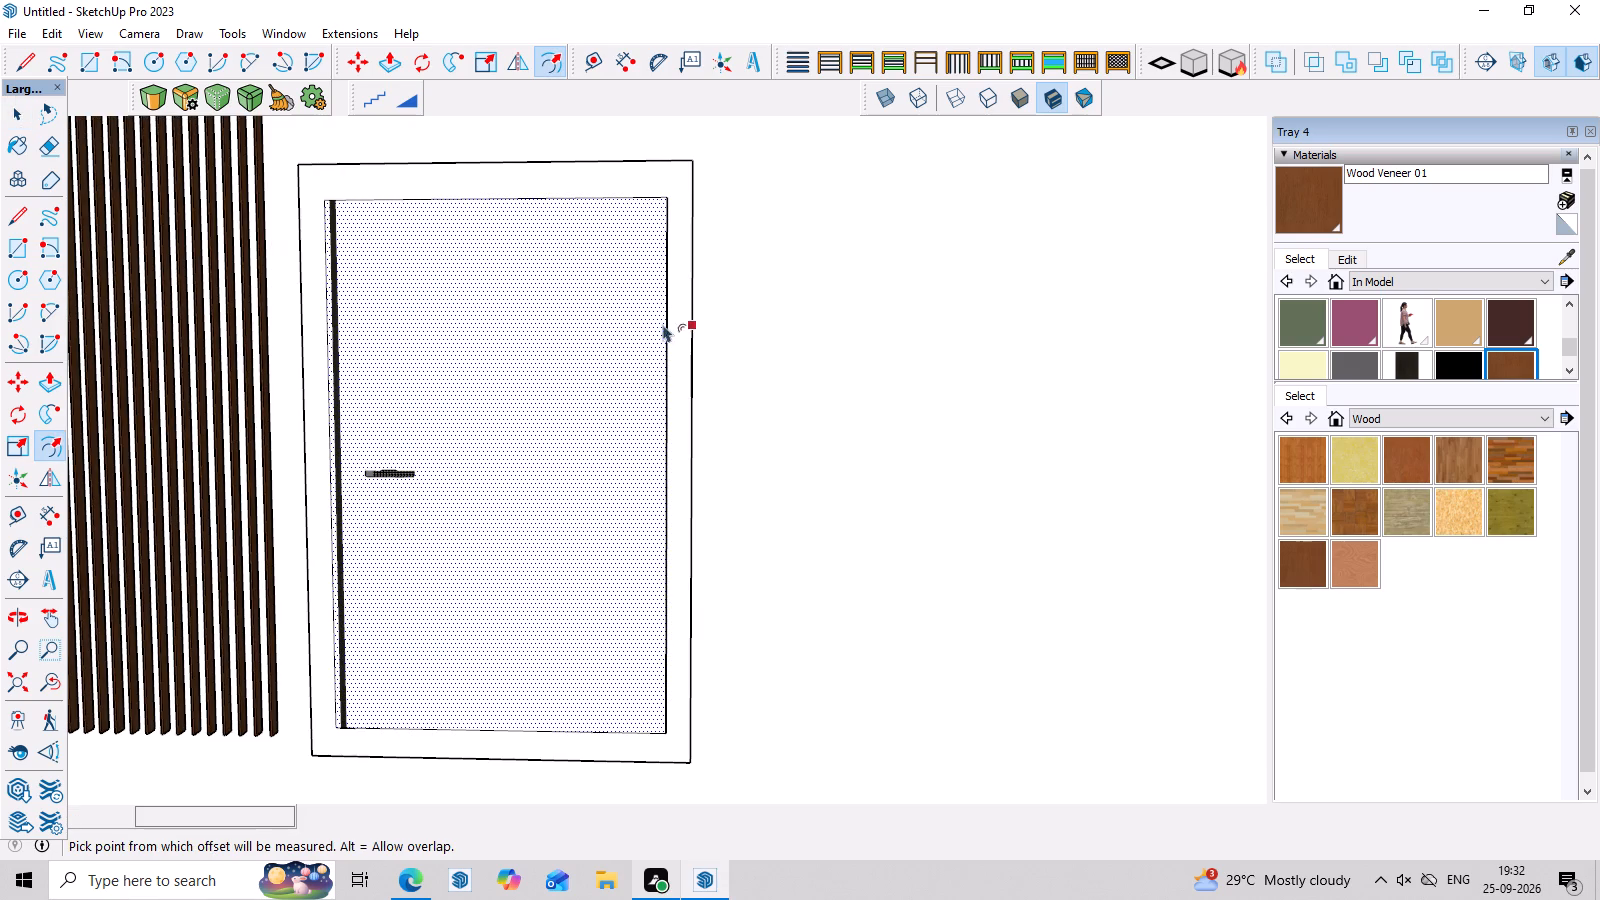
{"action": "left_click", "coordinate": [686, 316]}
{"action": "left_click", "coordinate": [671, 323]}
{"action": "key", "text": "space"}
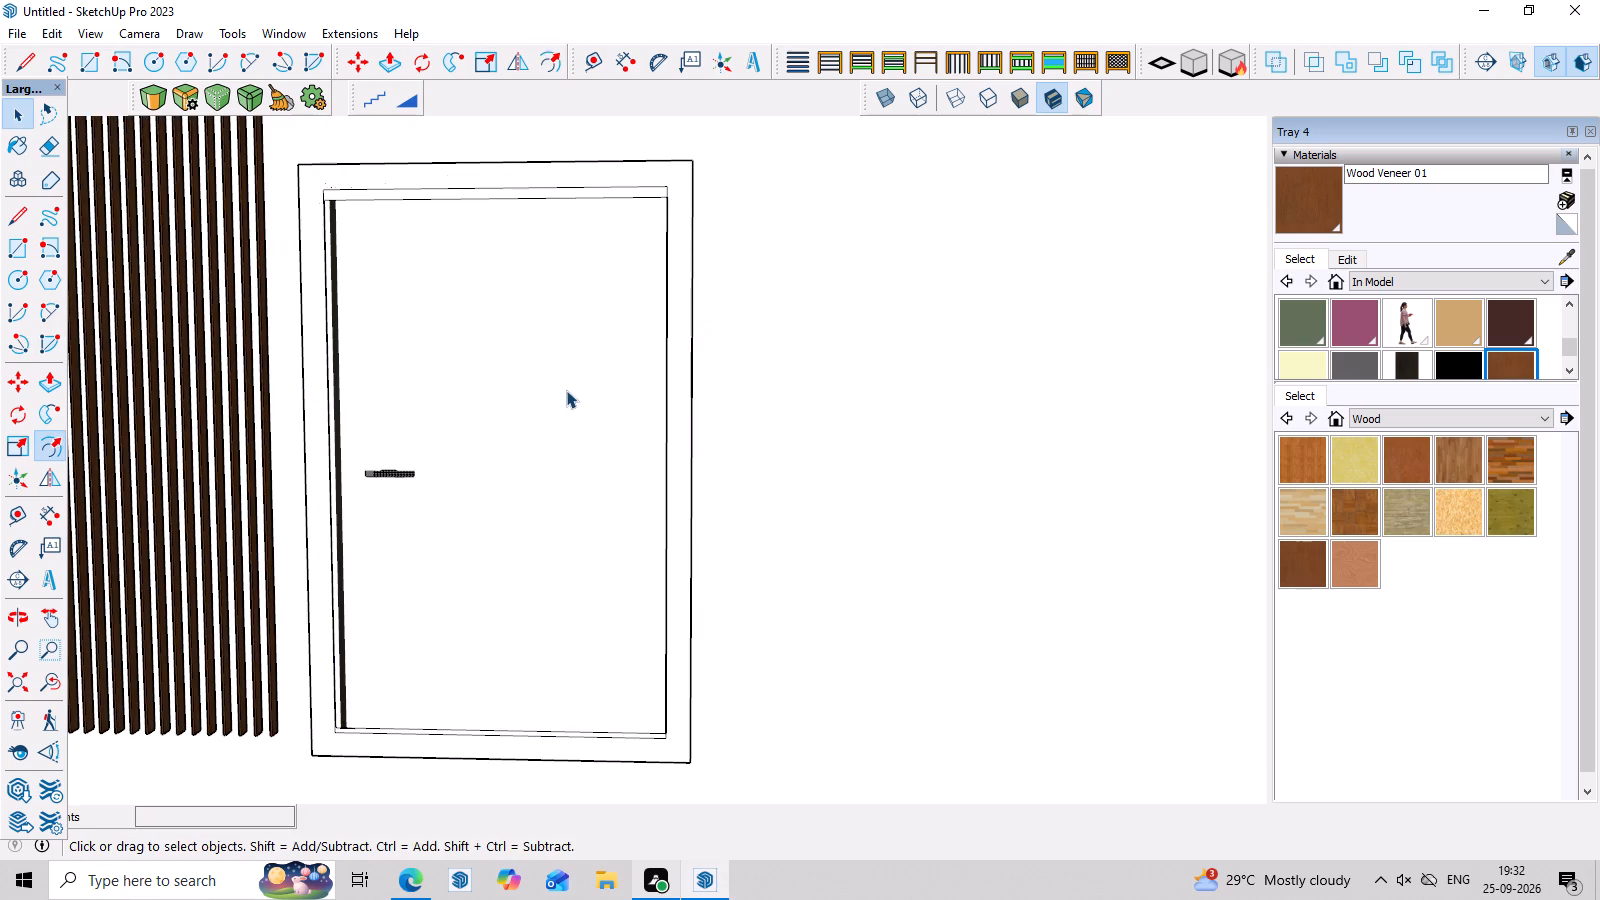
Cut away the face inside the offset outline, leaving the door uncovered.
{"action": "left_click", "coordinate": [566, 390]}
{"action": "key", "text": "ctrl+z"}
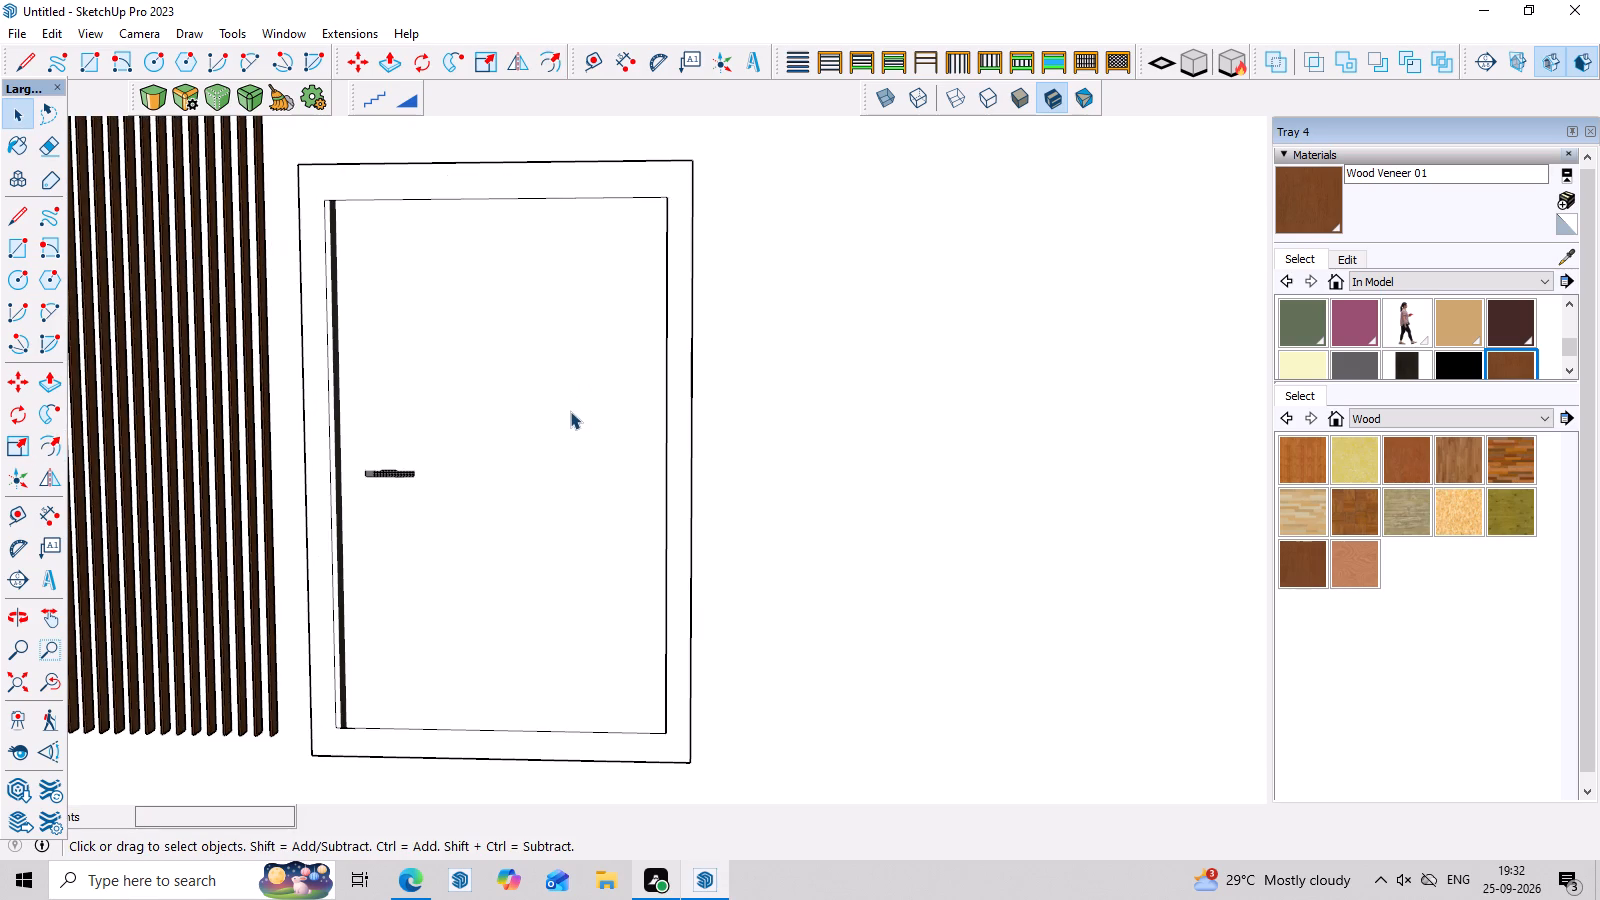
{"action": "key", "text": "ctrl+x"}
{"action": "key", "text": "ctrl+y"}
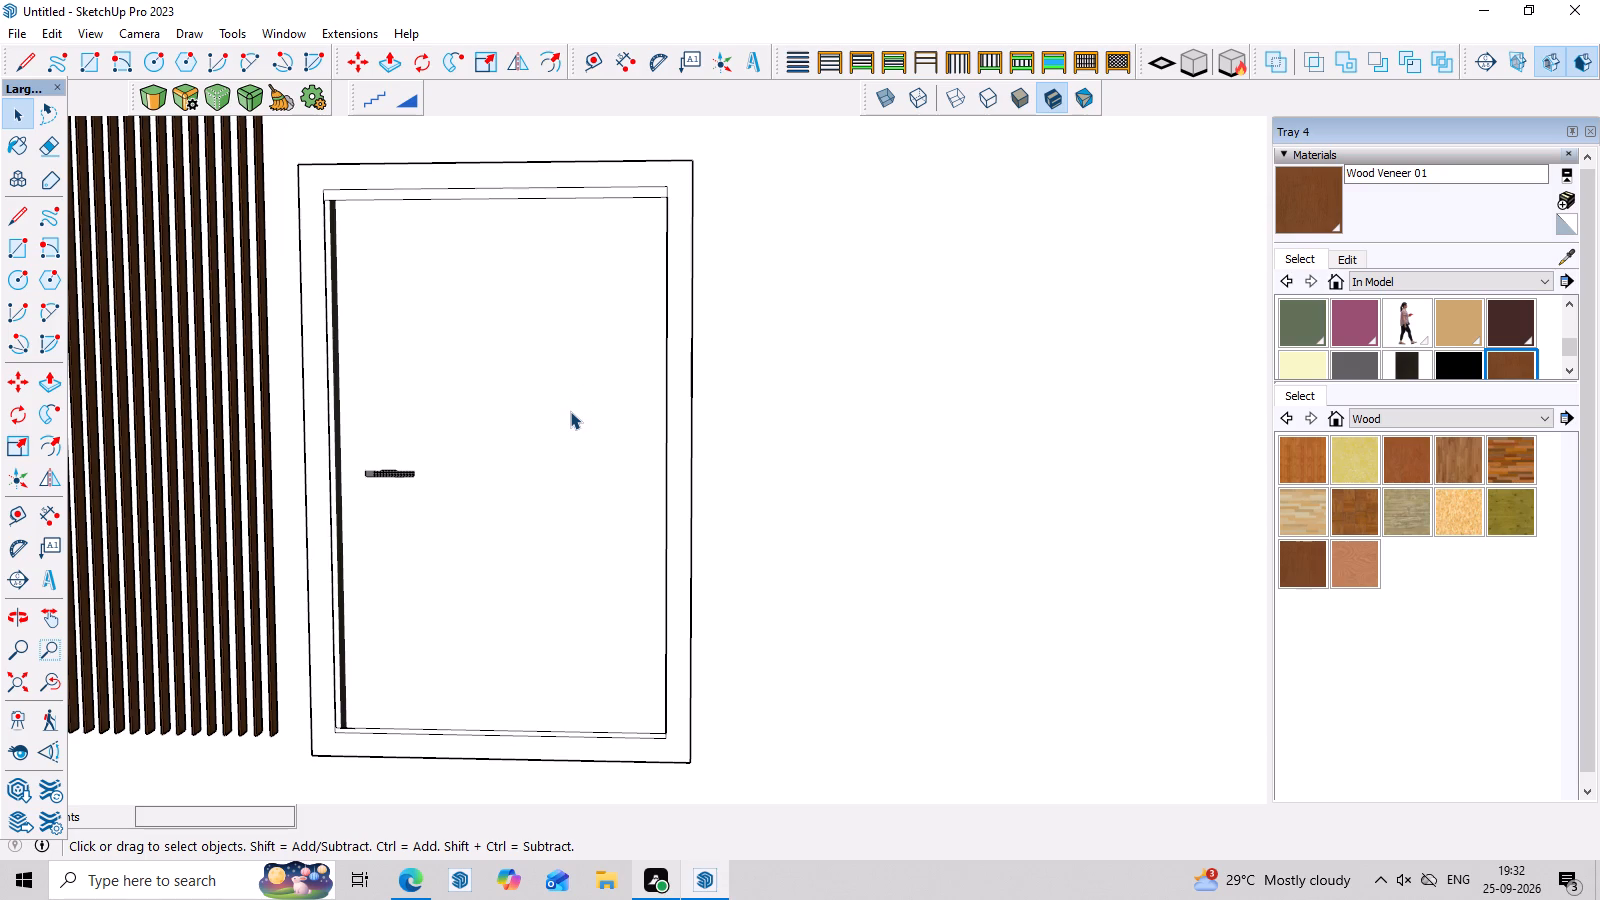
{"action": "left_click", "coordinate": [570, 411]}
{"action": "right_click", "coordinate": [570, 411]}
{"action": "key", "text": "ctrl+x"}
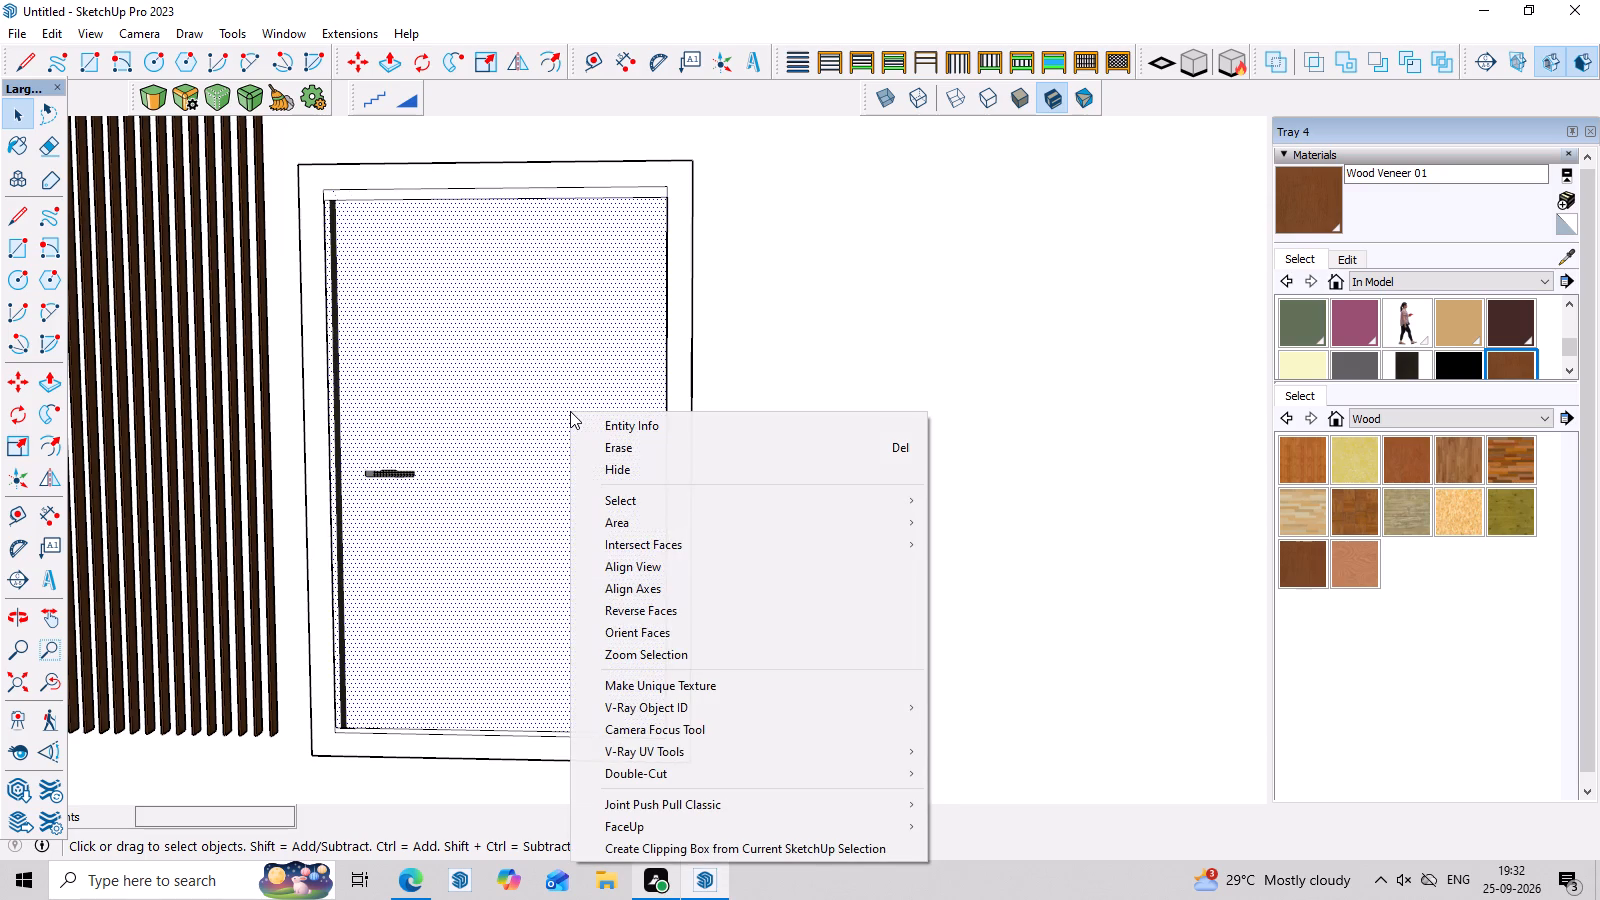
{"action": "left_click", "coordinate": [570, 411]}
{"action": "key", "text": "ctrl+x"}
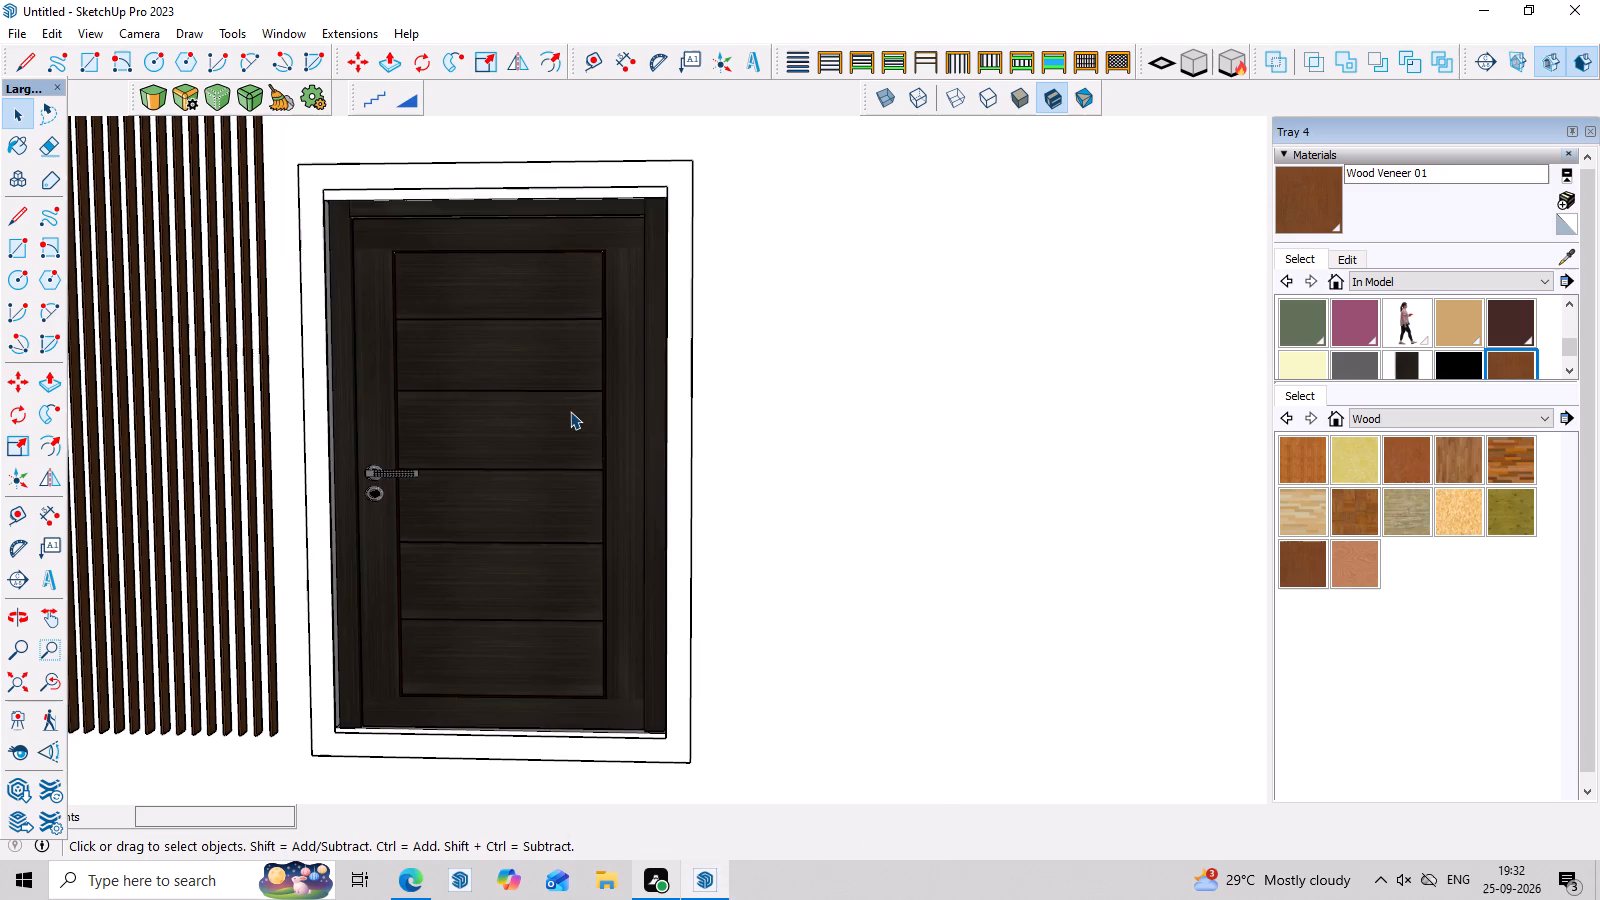
Move the surround's inner top edge down about 1" to meet the door's upper edge.
{"action": "scroll", "coordinate": [570, 411], "scroll_direction": "down", "scroll_amount": 4}
{"action": "middle_click_drag", "start_coordinate": [581, 435], "coordinate": [623, 349]}
{"action": "scroll", "coordinate": [619, 263], "scroll_direction": "up", "scroll_amount": 5}
{"action": "middle_click_drag", "start_coordinate": [621, 242], "coordinate": [622, 329]}
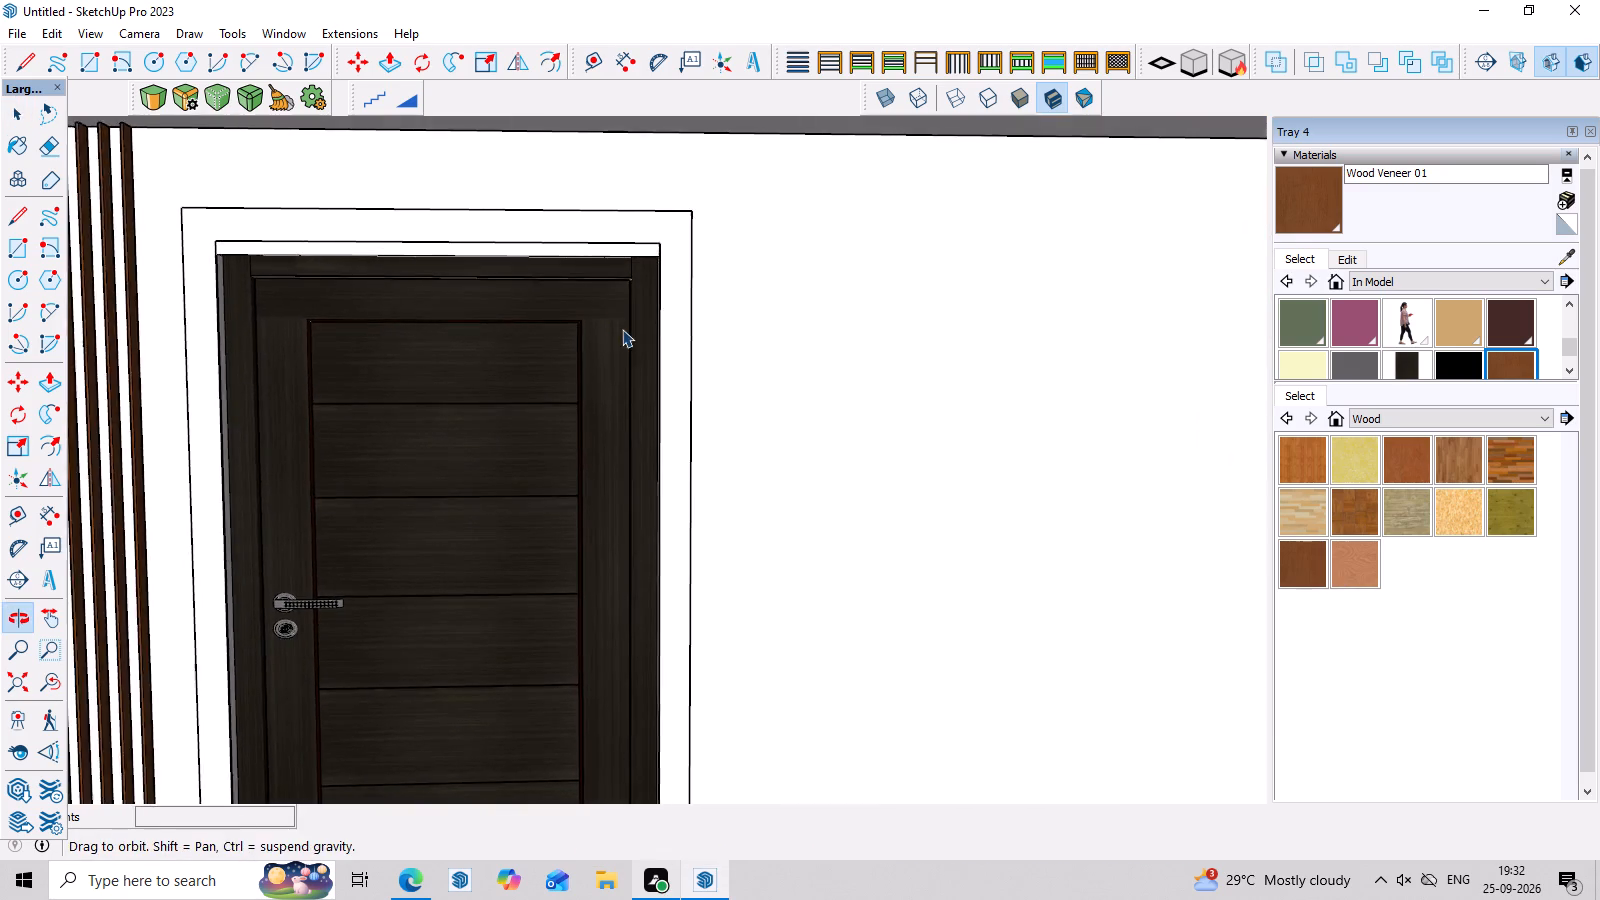
{"action": "scroll", "coordinate": [669, 258], "scroll_direction": "up", "scroll_amount": 7}
{"action": "left_click", "coordinate": [650, 236]}
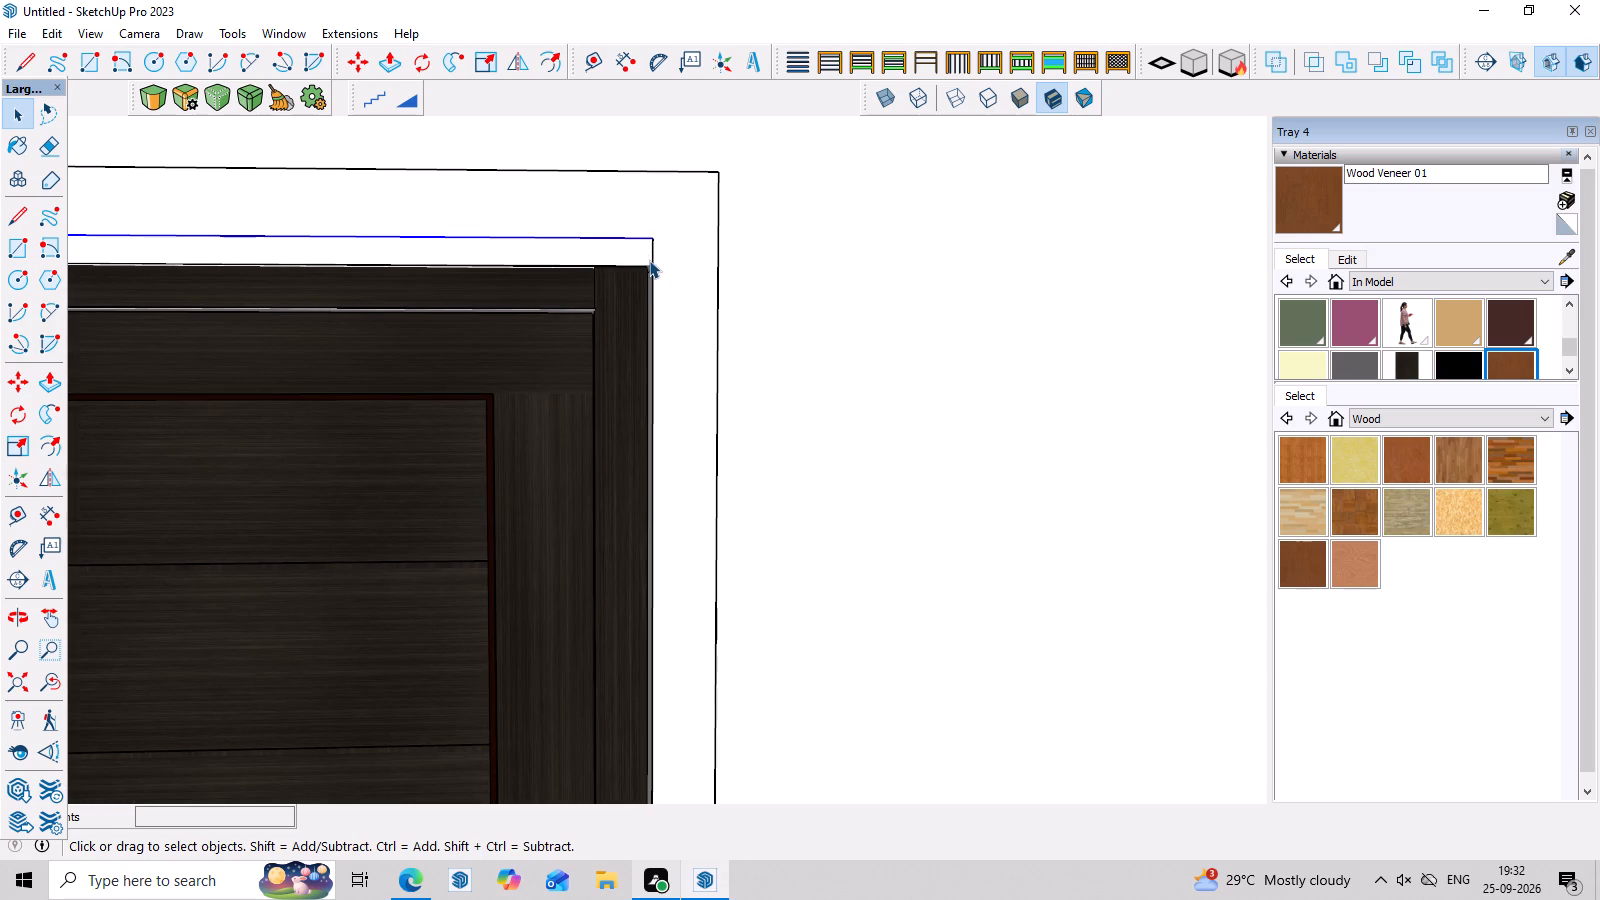
{"action": "key", "text": "m"}
{"action": "left_click", "coordinate": [654, 237]}
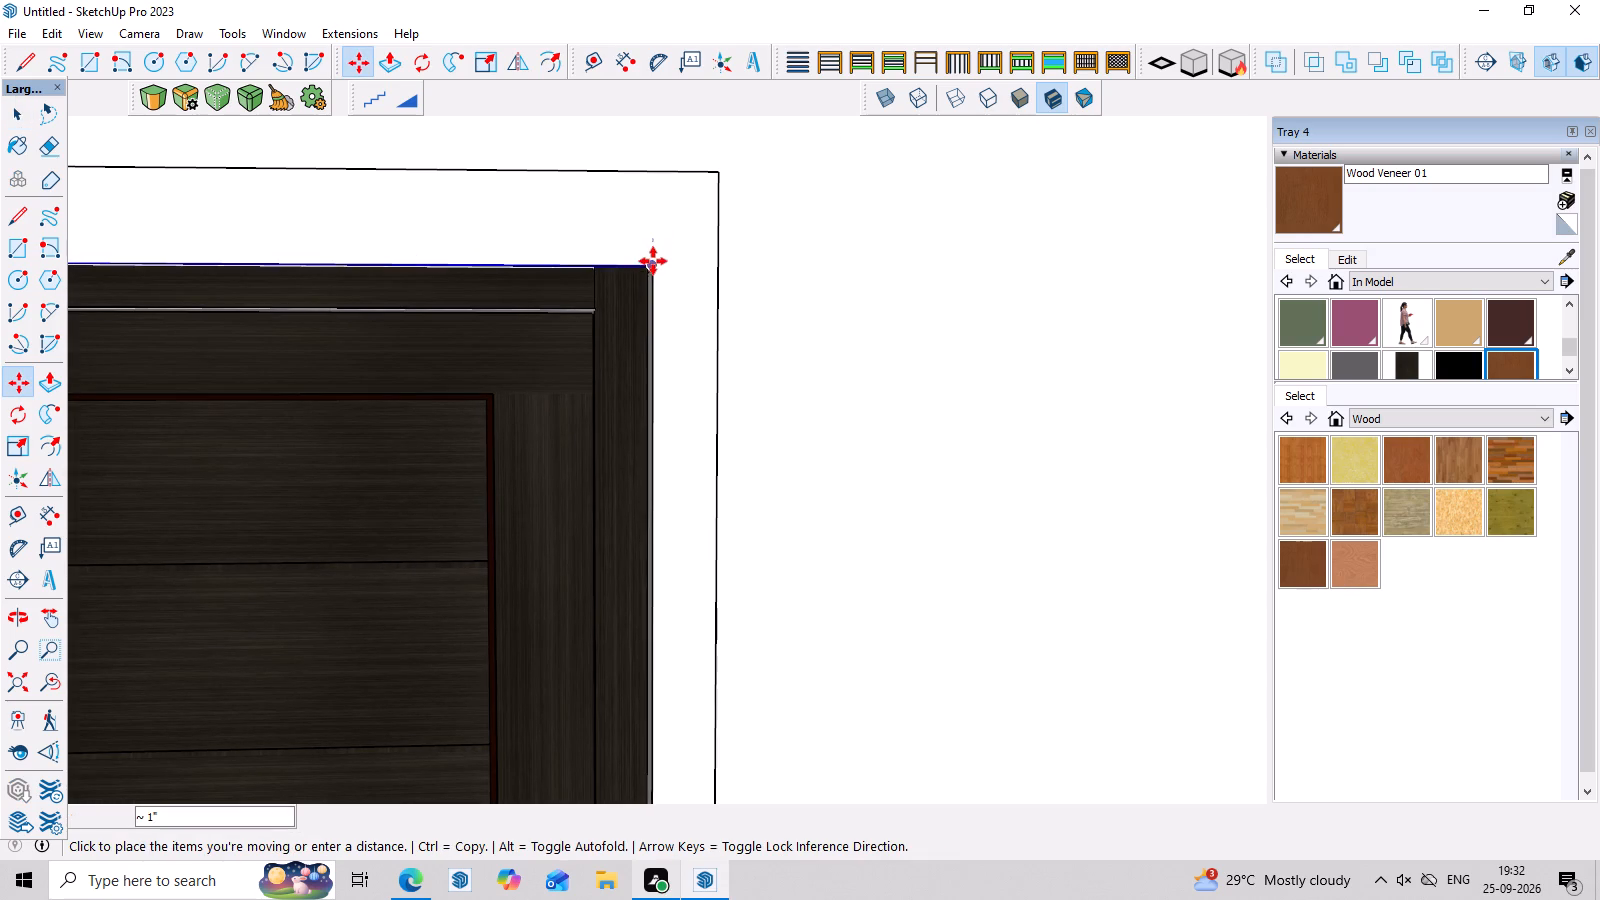
{"action": "left_click", "coordinate": [653, 261]}
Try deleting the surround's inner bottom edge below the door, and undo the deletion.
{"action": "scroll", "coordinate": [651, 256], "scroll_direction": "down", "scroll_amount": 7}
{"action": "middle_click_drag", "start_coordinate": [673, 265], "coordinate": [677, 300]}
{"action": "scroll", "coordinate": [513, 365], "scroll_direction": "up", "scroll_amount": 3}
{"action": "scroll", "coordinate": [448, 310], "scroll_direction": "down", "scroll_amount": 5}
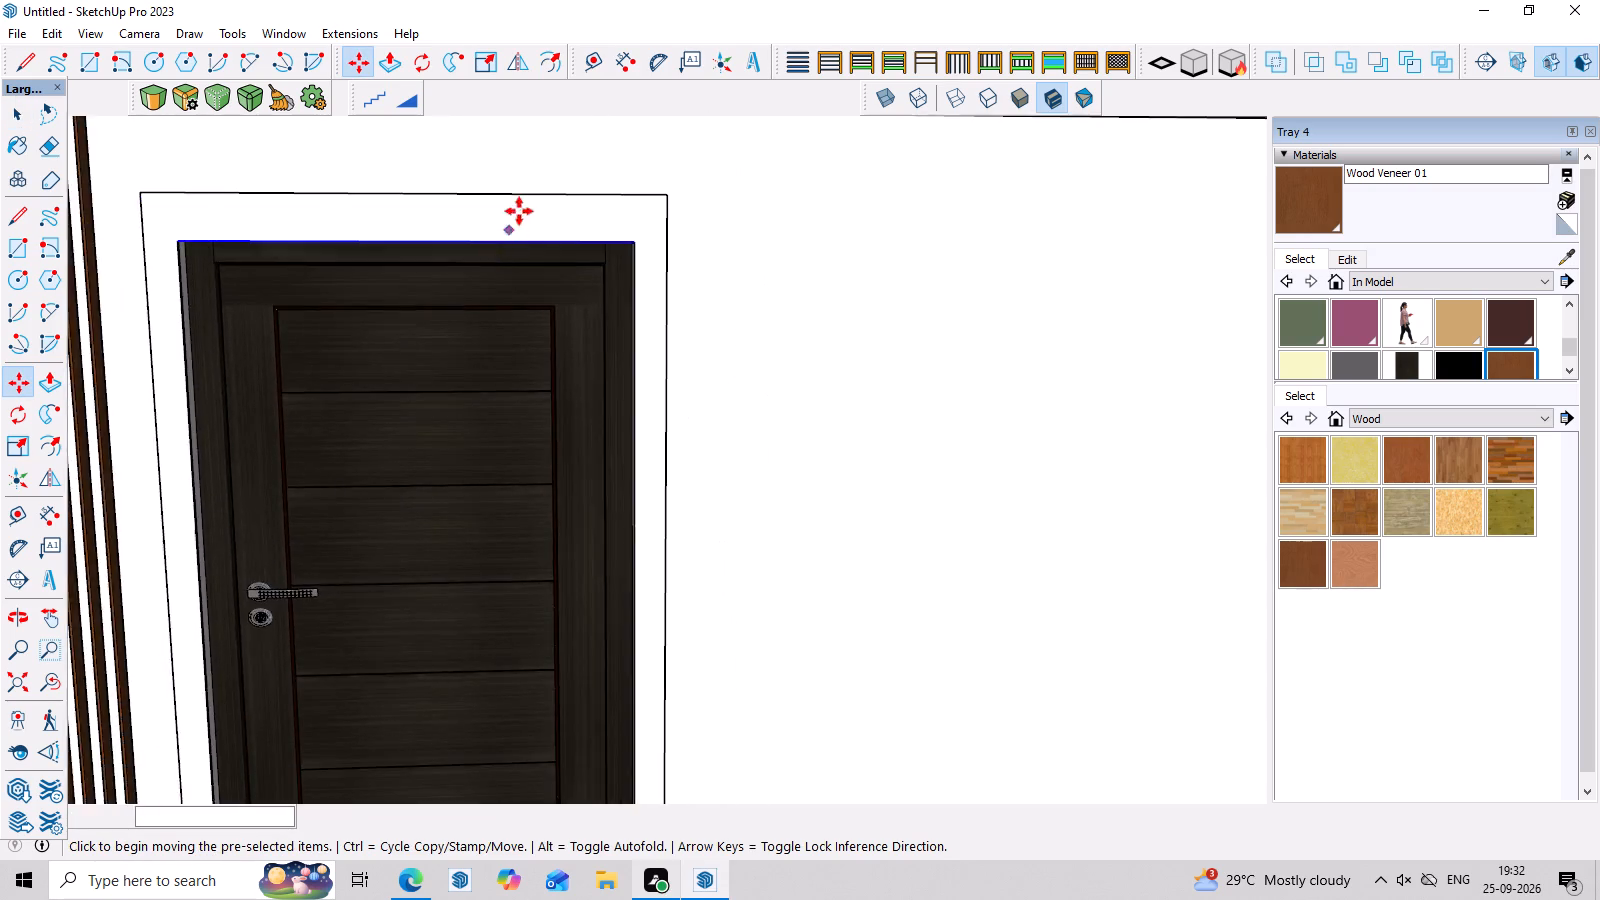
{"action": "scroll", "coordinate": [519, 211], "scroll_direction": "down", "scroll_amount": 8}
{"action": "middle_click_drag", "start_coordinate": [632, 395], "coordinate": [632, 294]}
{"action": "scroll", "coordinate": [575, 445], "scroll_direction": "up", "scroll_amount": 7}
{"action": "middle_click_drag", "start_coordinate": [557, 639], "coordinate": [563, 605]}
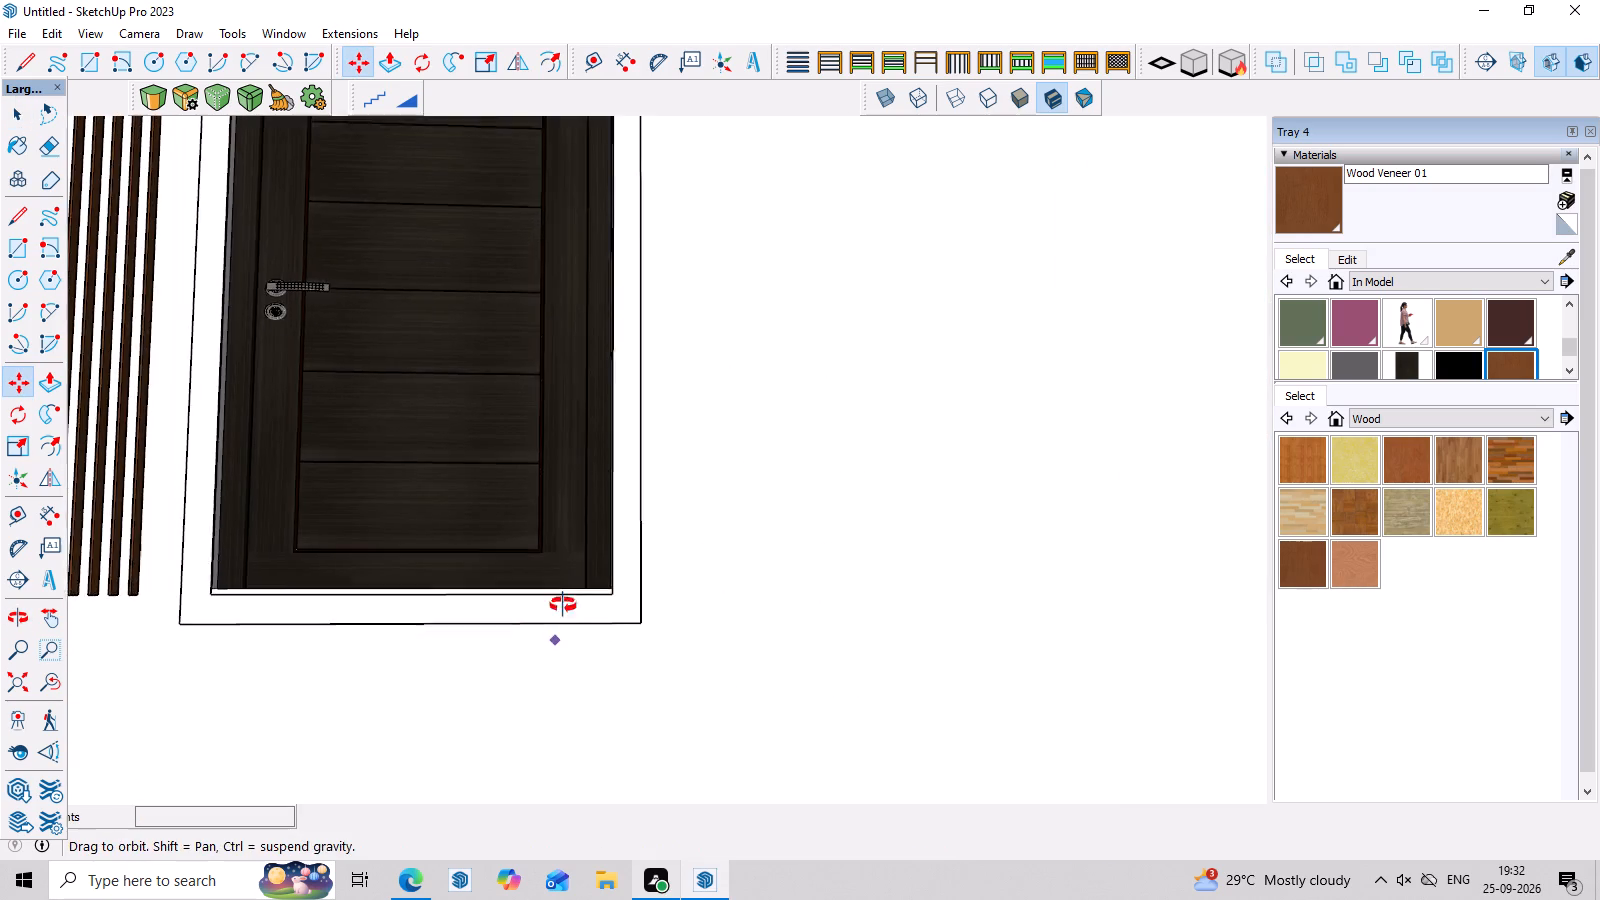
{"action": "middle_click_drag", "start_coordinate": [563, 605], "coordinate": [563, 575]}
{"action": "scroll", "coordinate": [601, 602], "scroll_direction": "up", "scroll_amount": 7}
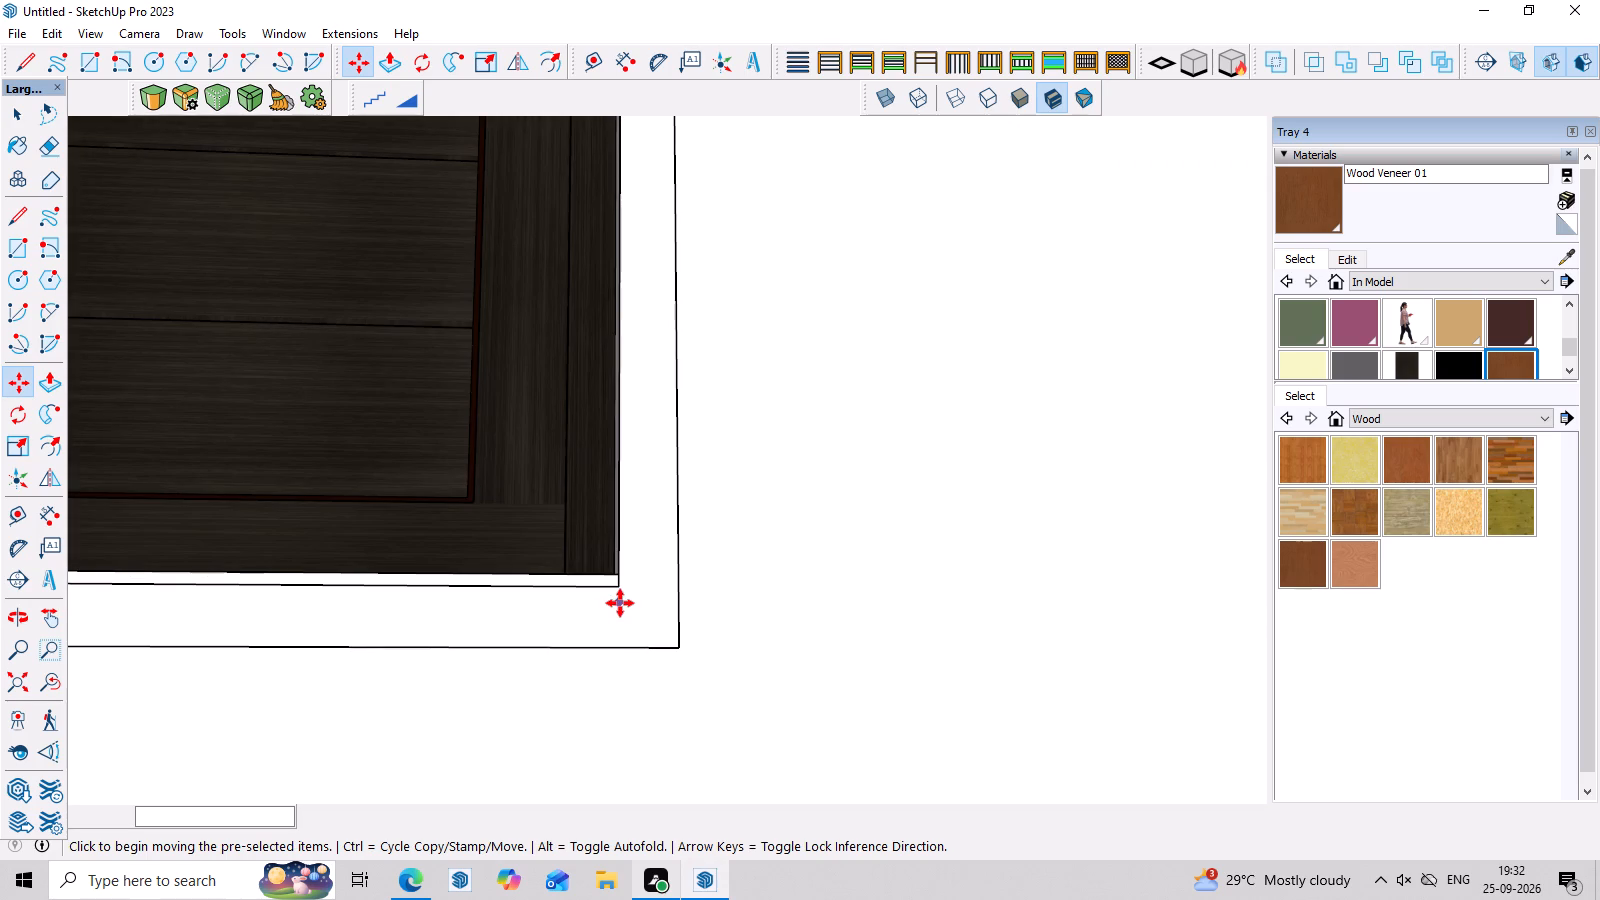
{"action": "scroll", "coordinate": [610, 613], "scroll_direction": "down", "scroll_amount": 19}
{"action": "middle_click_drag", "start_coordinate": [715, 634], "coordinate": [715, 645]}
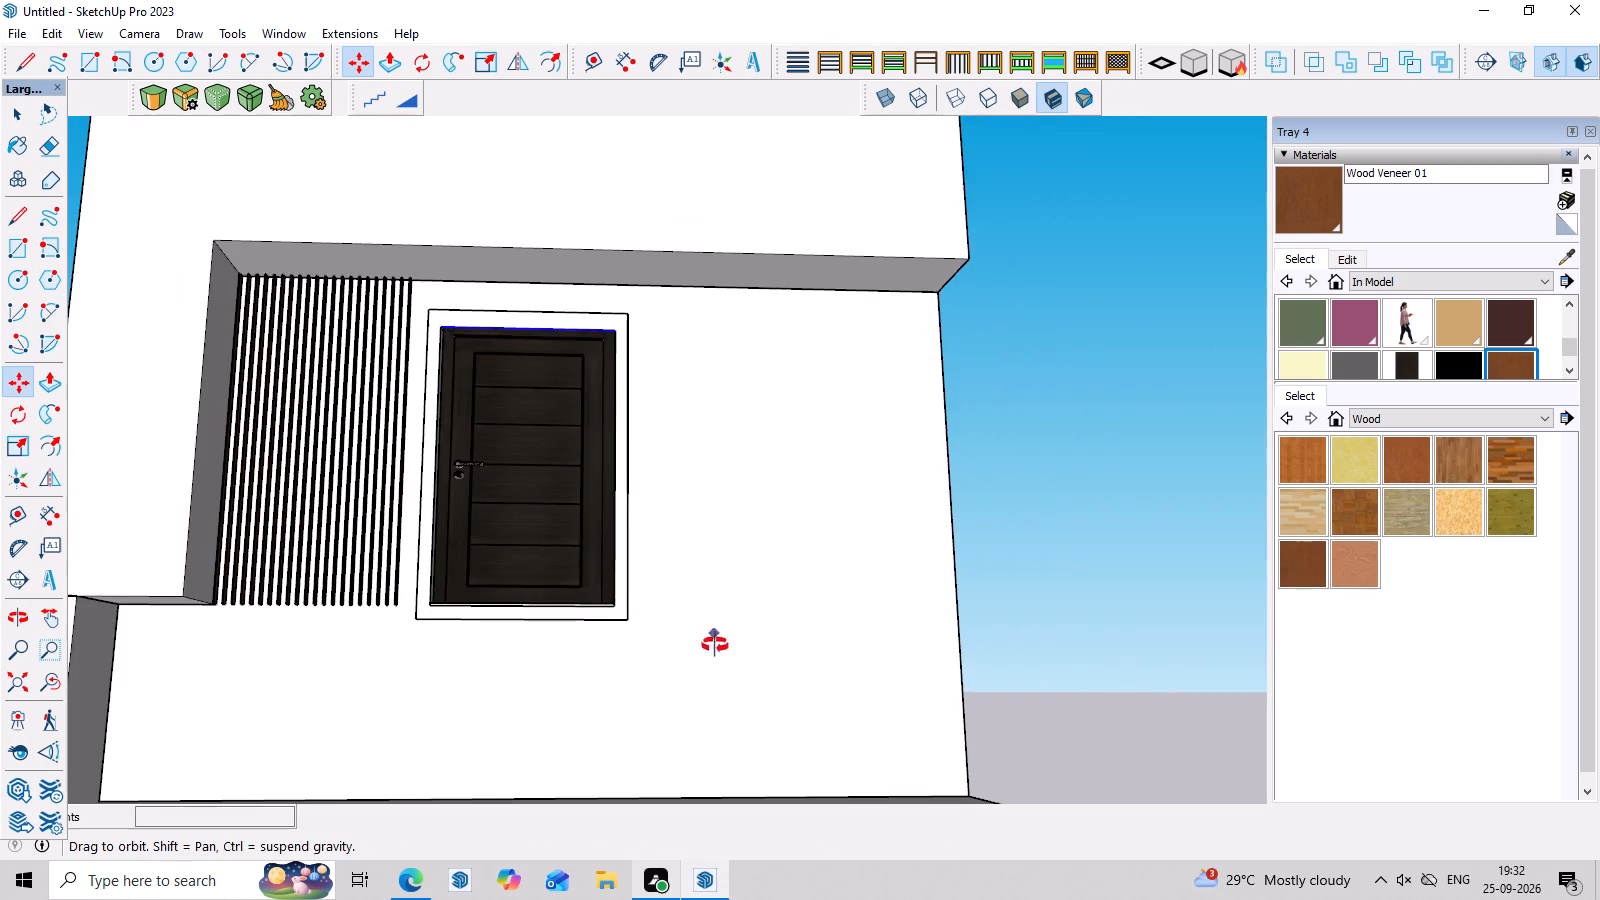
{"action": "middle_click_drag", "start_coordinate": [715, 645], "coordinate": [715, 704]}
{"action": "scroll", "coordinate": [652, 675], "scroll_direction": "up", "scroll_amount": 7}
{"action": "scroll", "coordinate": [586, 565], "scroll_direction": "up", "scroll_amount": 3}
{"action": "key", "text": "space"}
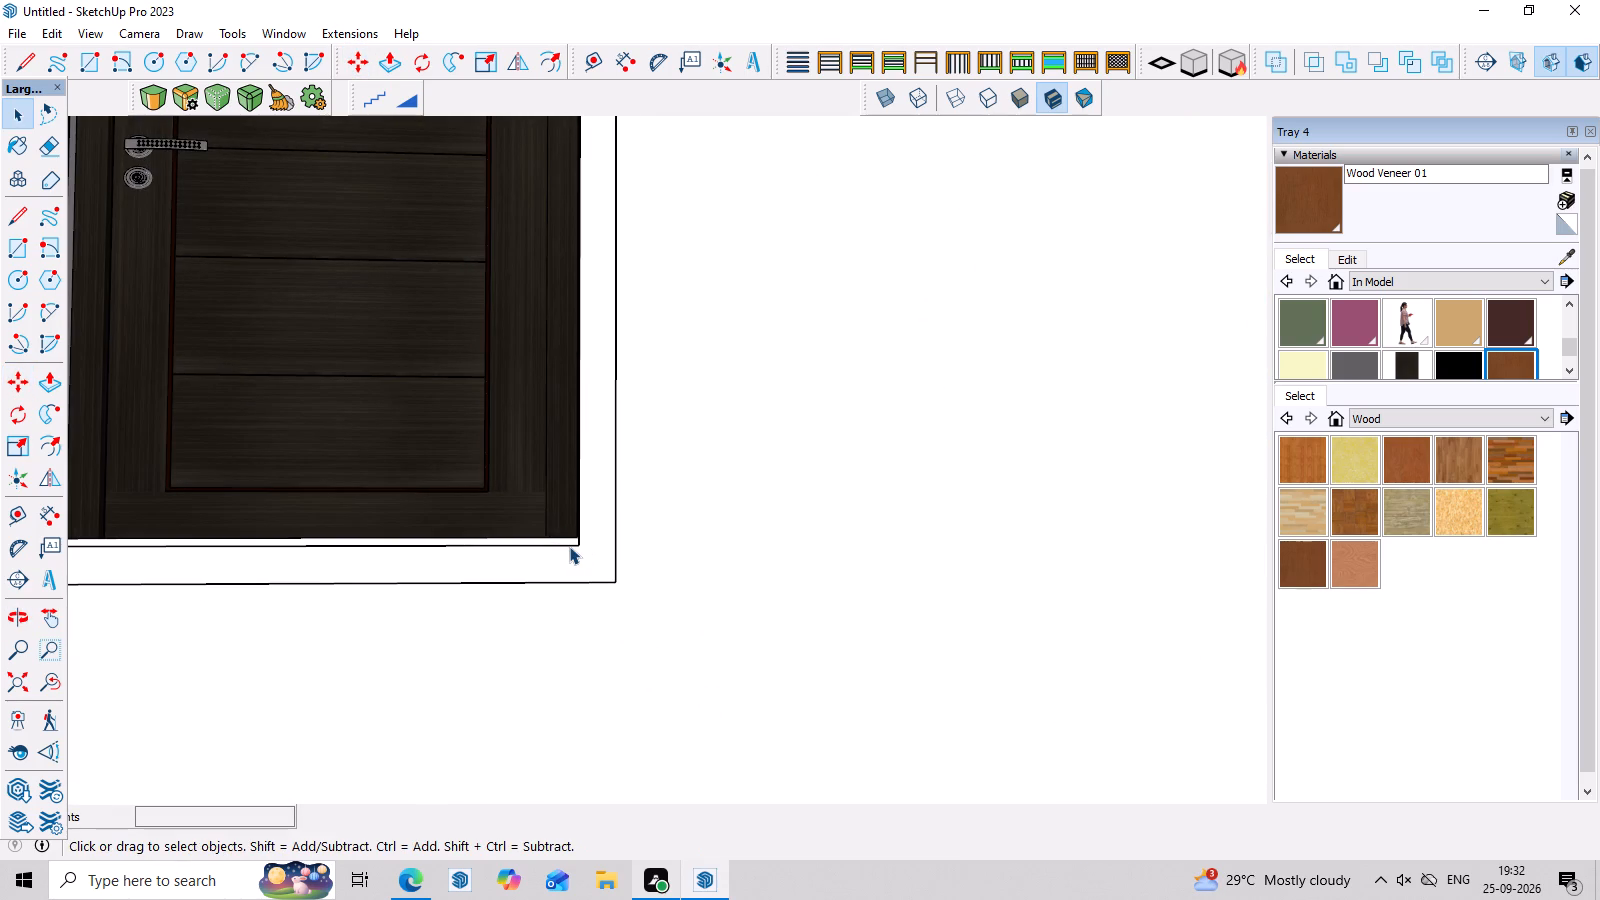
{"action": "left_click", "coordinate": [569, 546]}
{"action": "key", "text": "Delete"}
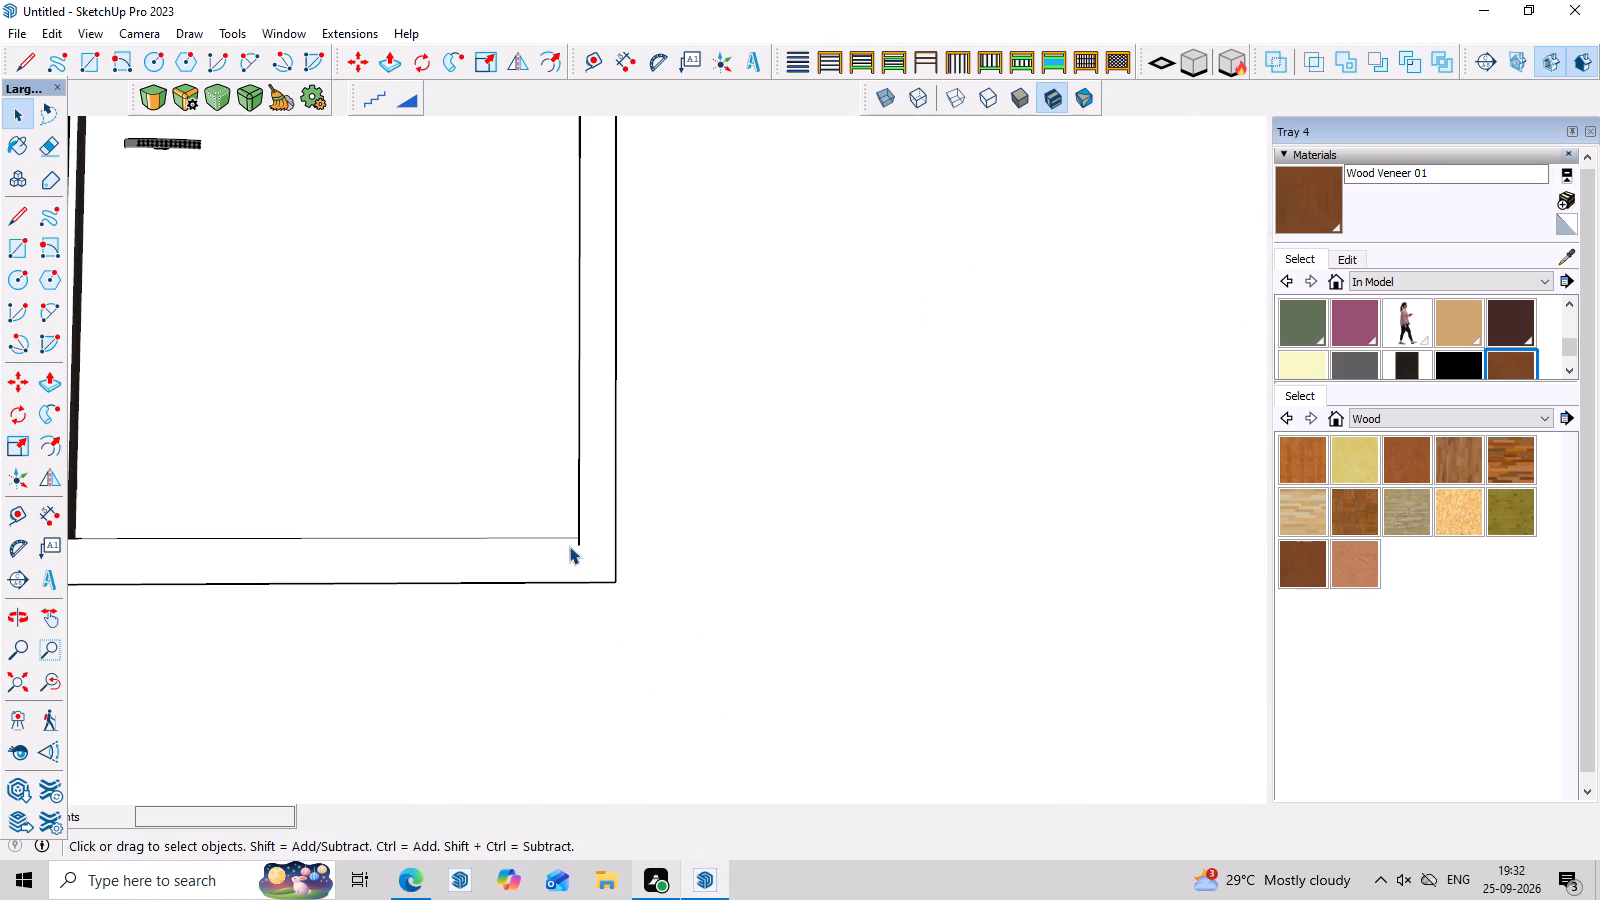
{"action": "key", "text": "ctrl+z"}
Draw a vertical line of about 3" from the inner bottom corner farthest from the wood strips to the outer bottom edge.
{"action": "scroll", "coordinate": [574, 542], "scroll_direction": "up", "scroll_amount": 4}
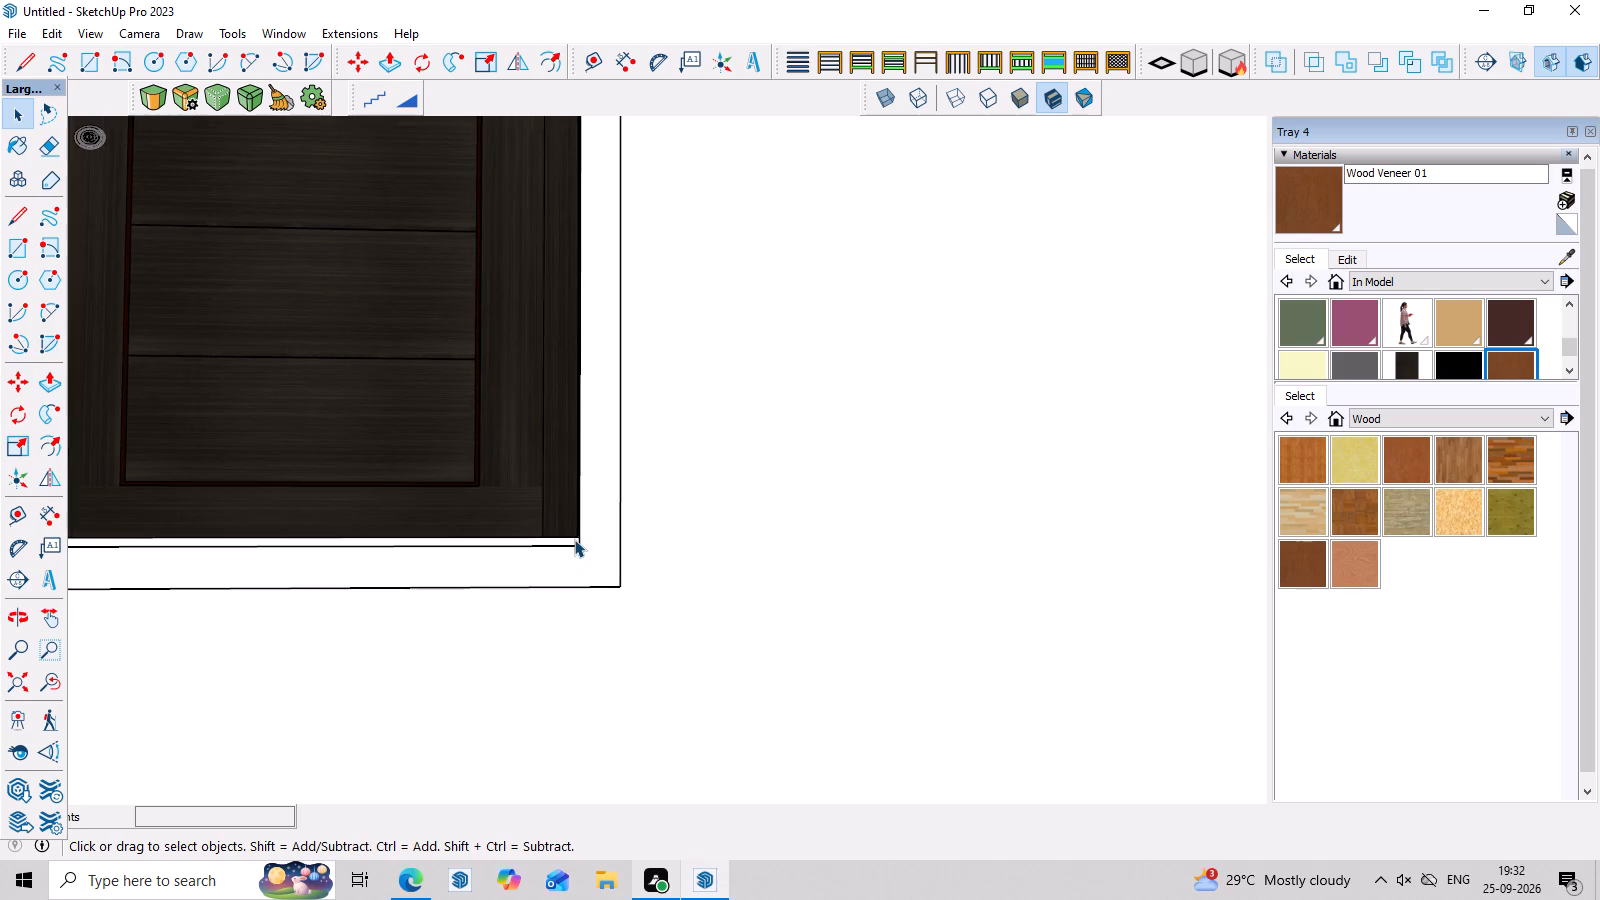
{"action": "scroll", "coordinate": [574, 539], "scroll_direction": "up", "scroll_amount": 2}
{"action": "key", "text": "l"}
{"action": "scroll", "coordinate": [574, 539], "scroll_direction": "up", "scroll_amount": 6}
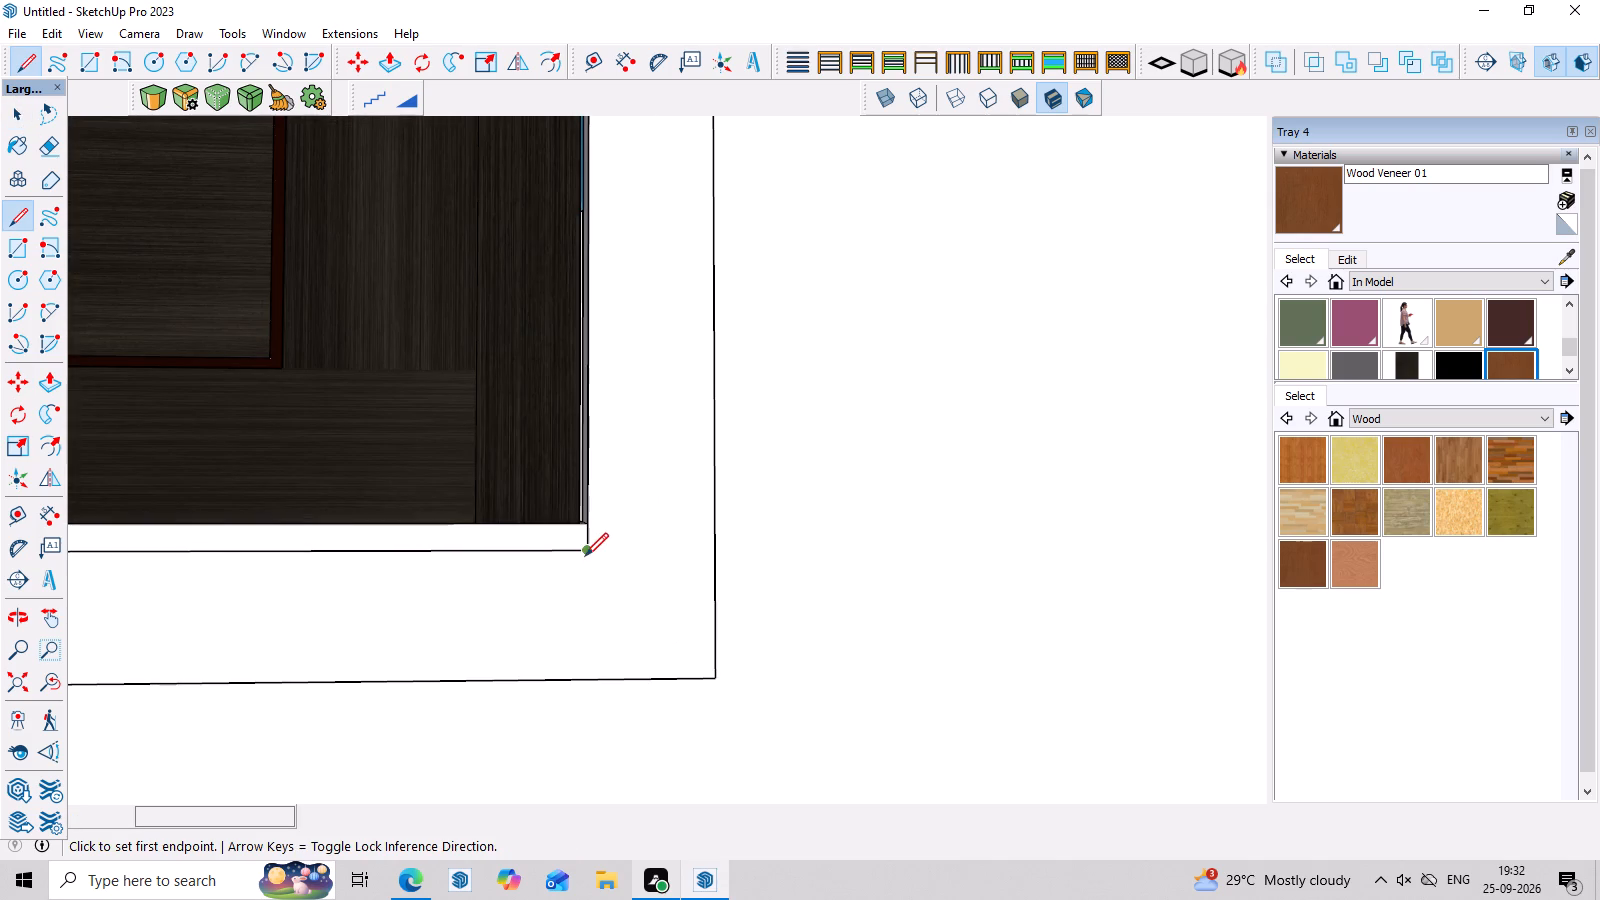
{"action": "left_click", "coordinate": [585, 556]}
{"action": "right_click", "coordinate": [585, 556]}
{"action": "key", "text": "space"}
{"action": "key", "text": "Escape"}
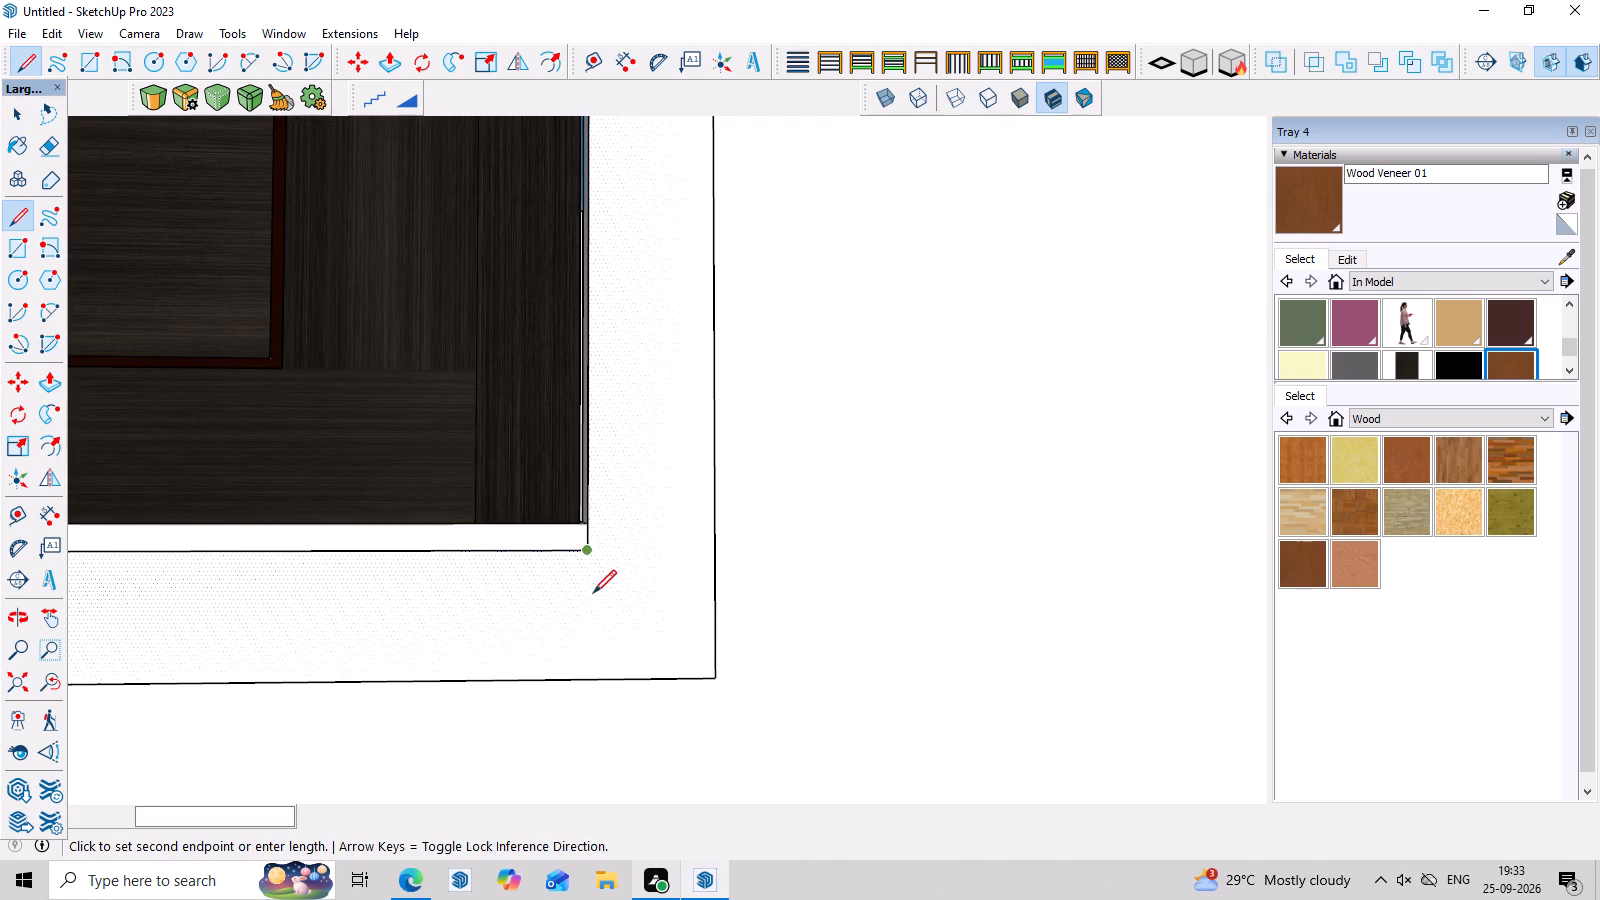
{"action": "left_click", "coordinate": [588, 550]}
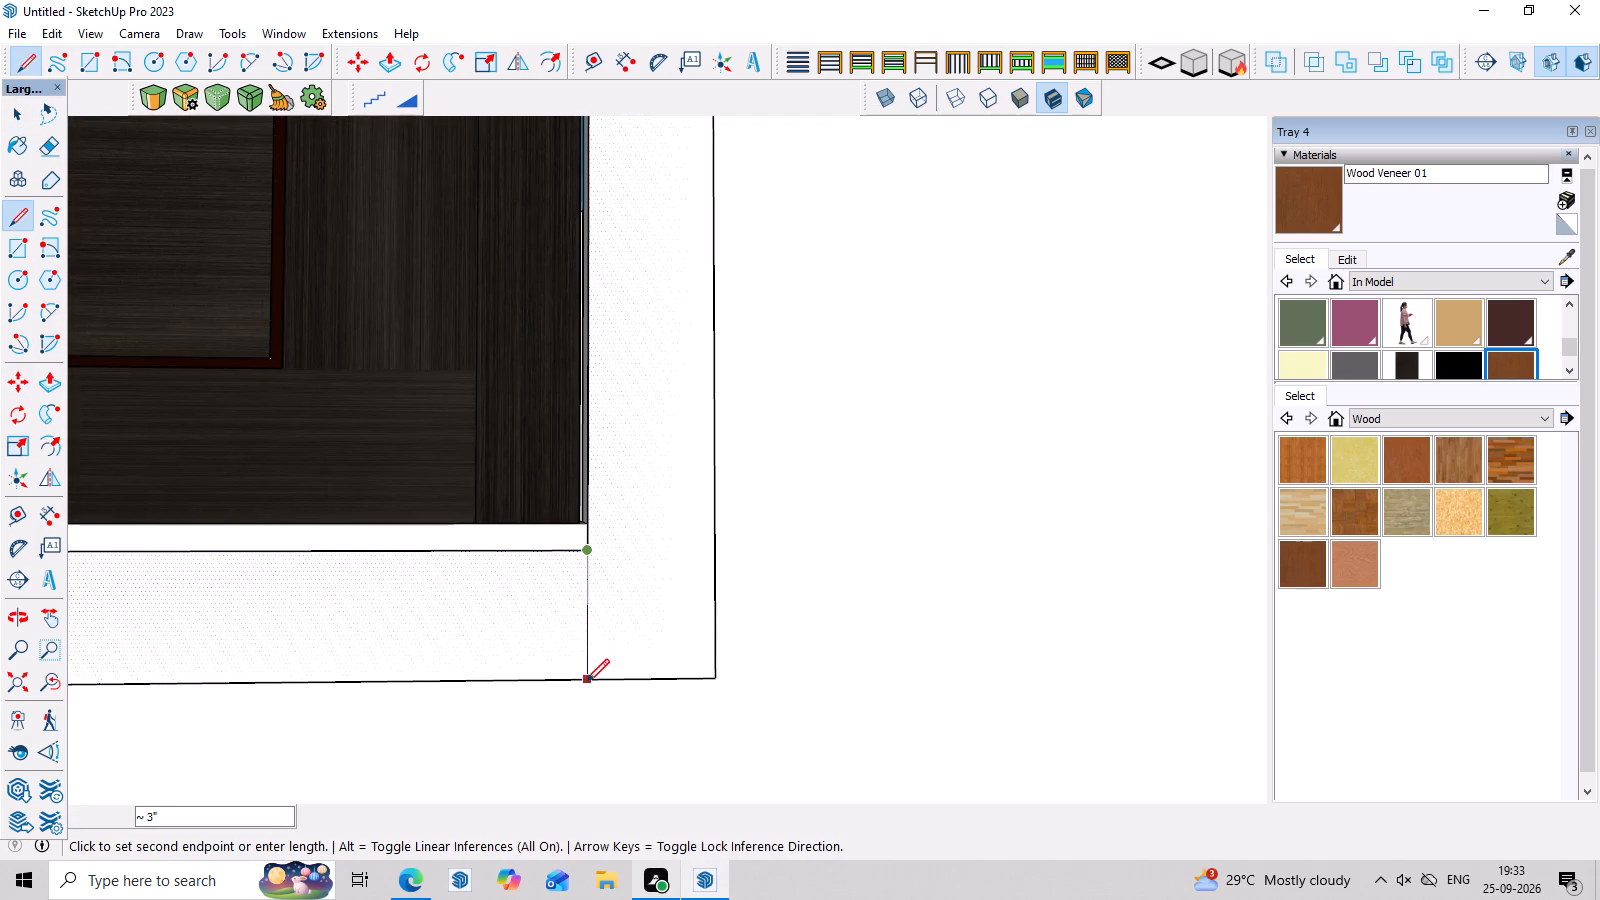
{"action": "left_click", "coordinate": [586, 682]}
{"action": "key", "text": "space"}
Delete the surround's inner bottom edge beneath the door.
{"action": "left_click", "coordinate": [548, 552]}
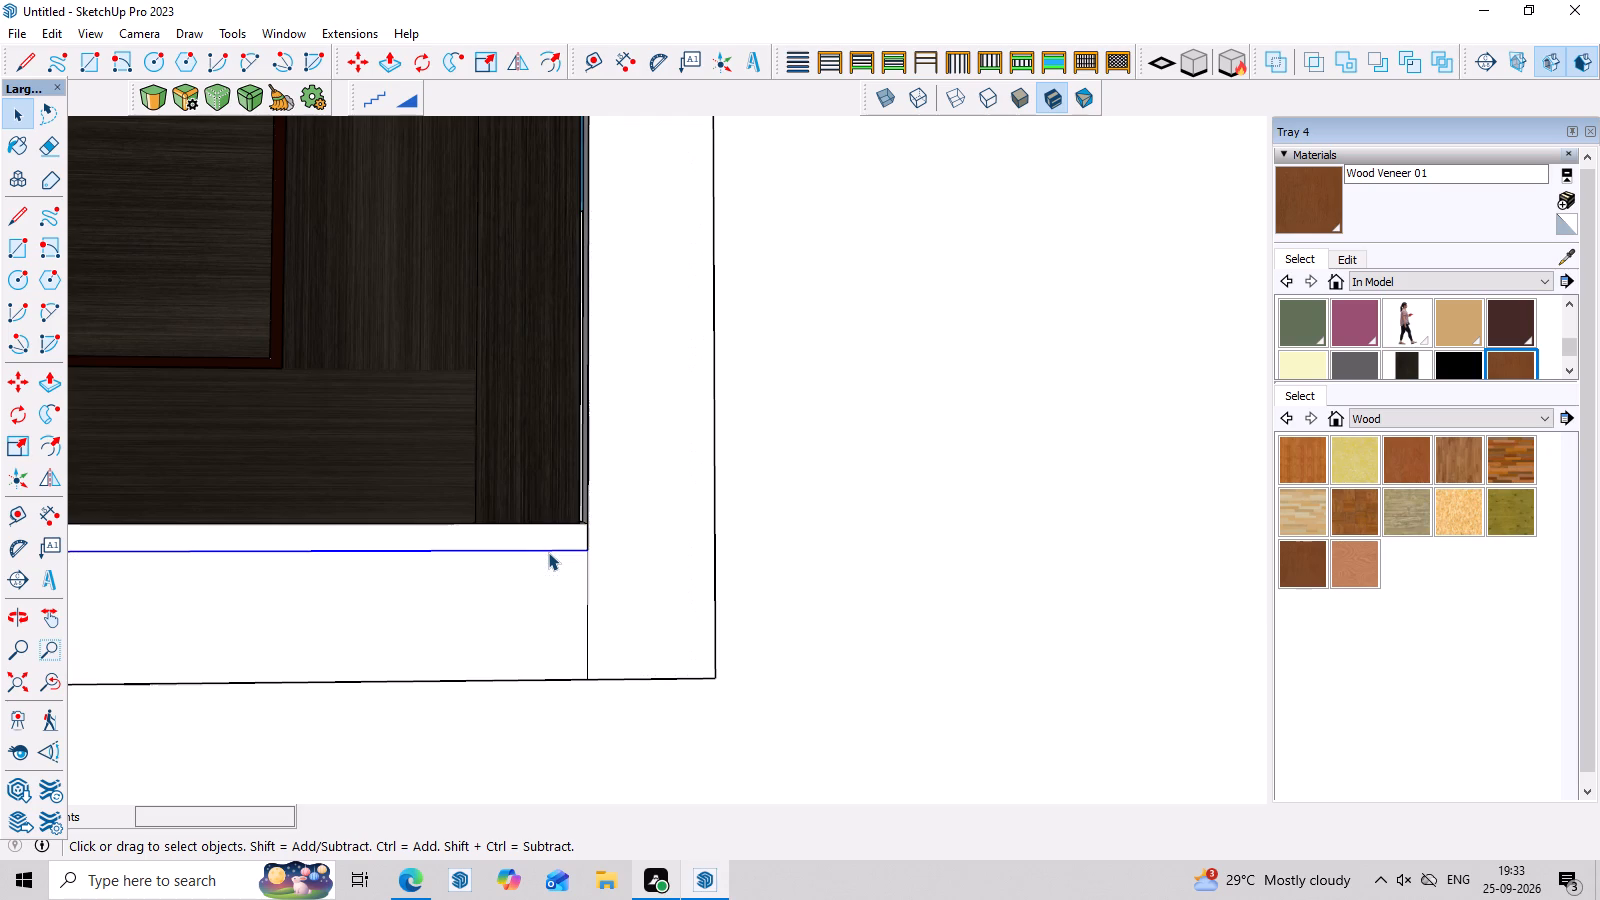
{"action": "key", "text": "Delete"}
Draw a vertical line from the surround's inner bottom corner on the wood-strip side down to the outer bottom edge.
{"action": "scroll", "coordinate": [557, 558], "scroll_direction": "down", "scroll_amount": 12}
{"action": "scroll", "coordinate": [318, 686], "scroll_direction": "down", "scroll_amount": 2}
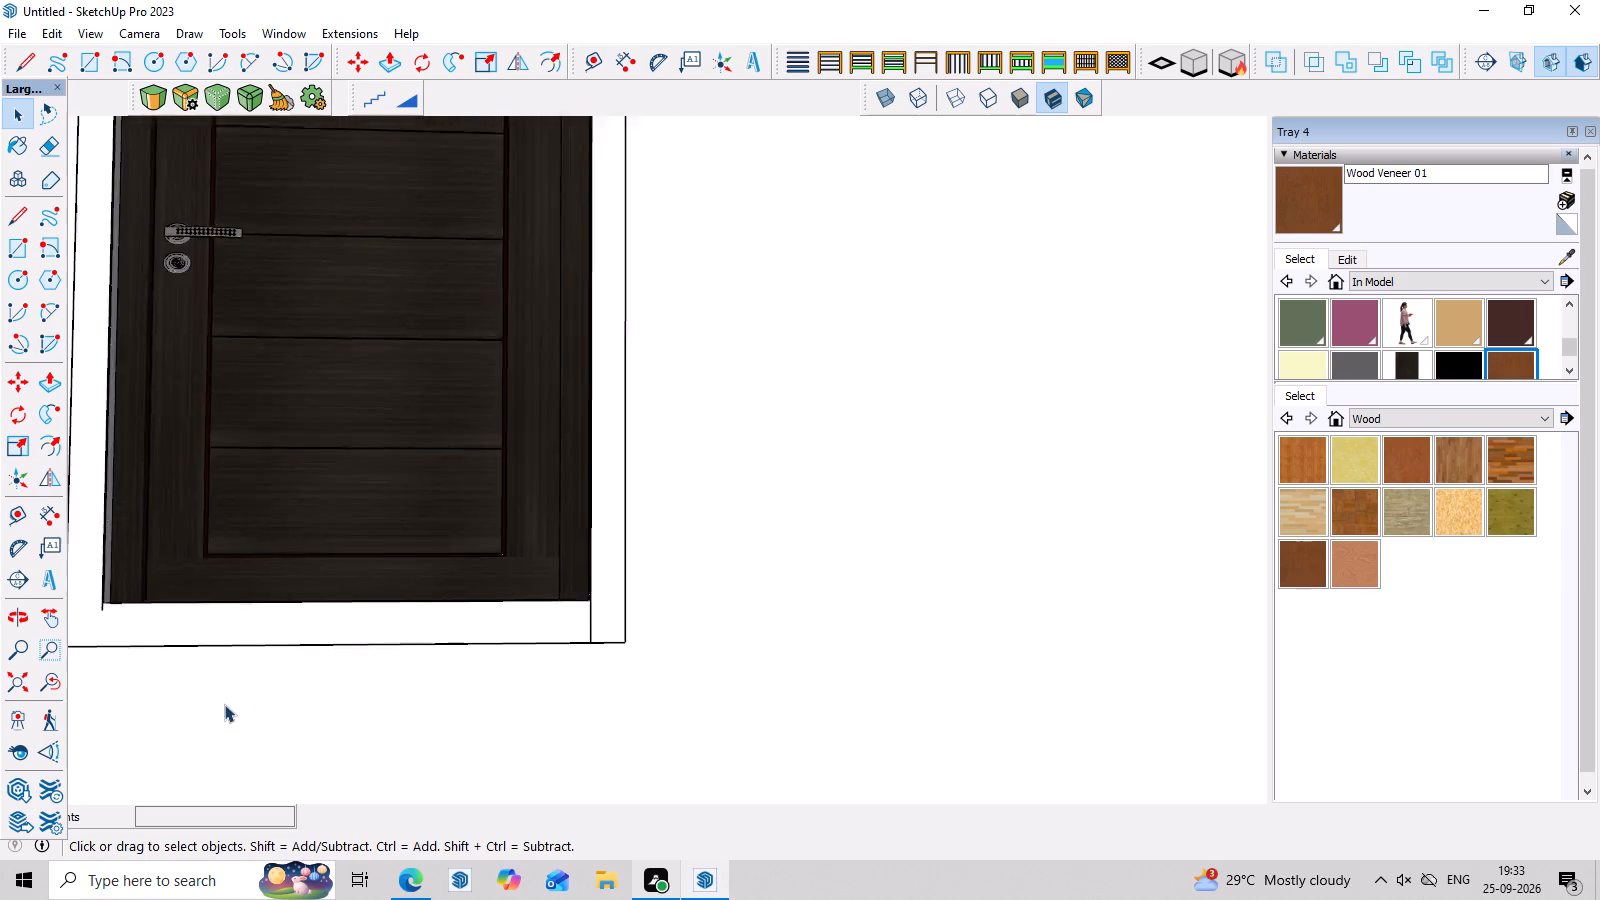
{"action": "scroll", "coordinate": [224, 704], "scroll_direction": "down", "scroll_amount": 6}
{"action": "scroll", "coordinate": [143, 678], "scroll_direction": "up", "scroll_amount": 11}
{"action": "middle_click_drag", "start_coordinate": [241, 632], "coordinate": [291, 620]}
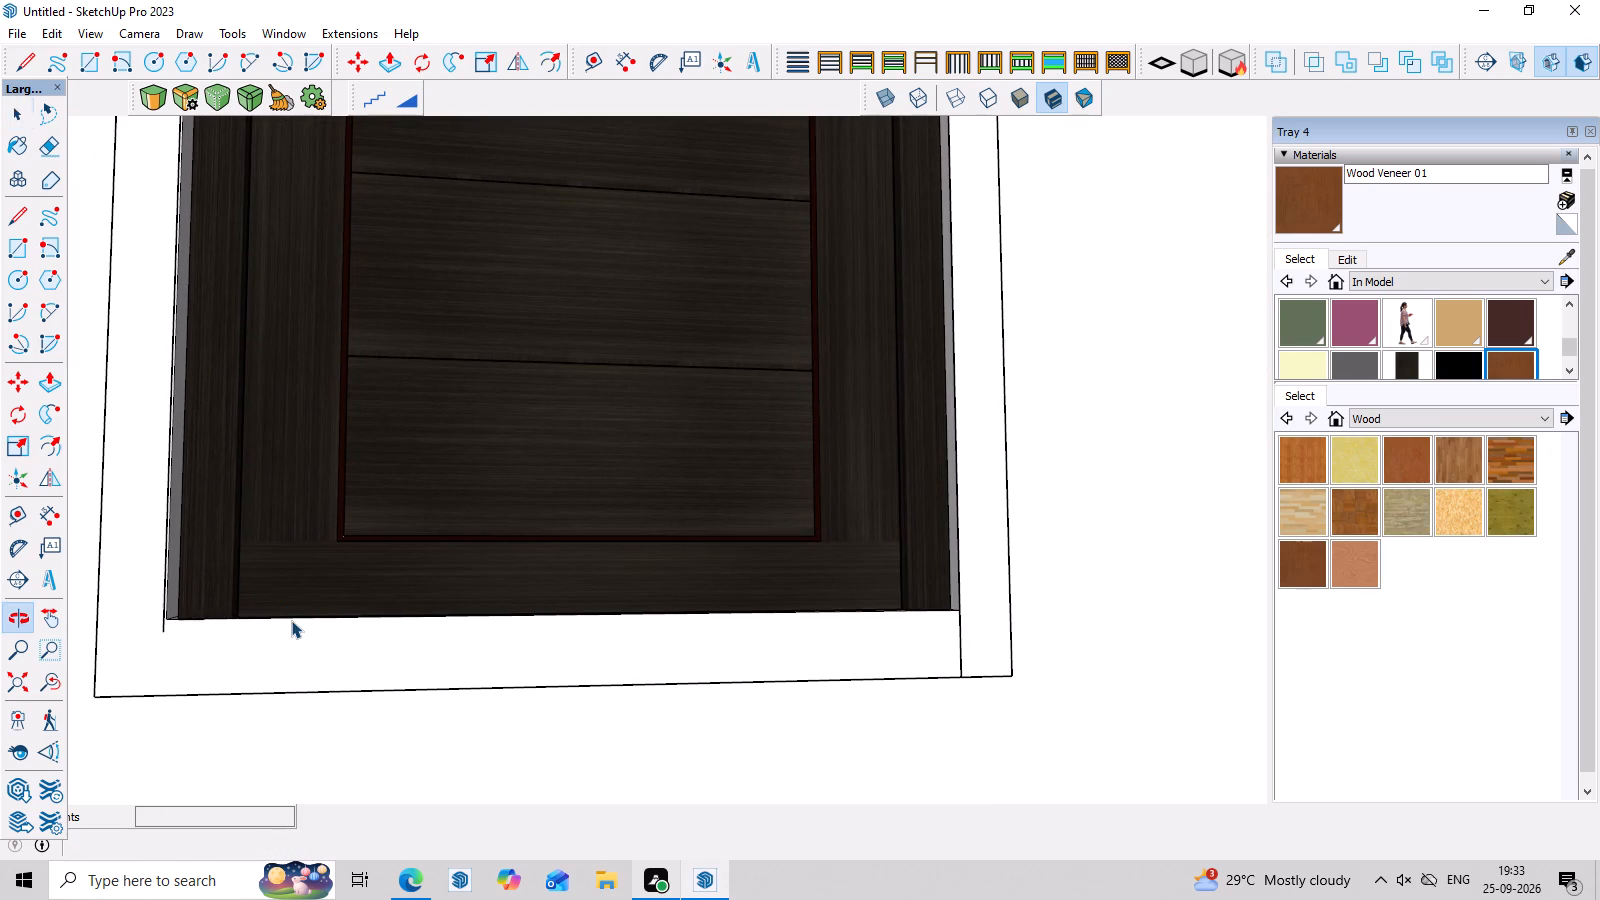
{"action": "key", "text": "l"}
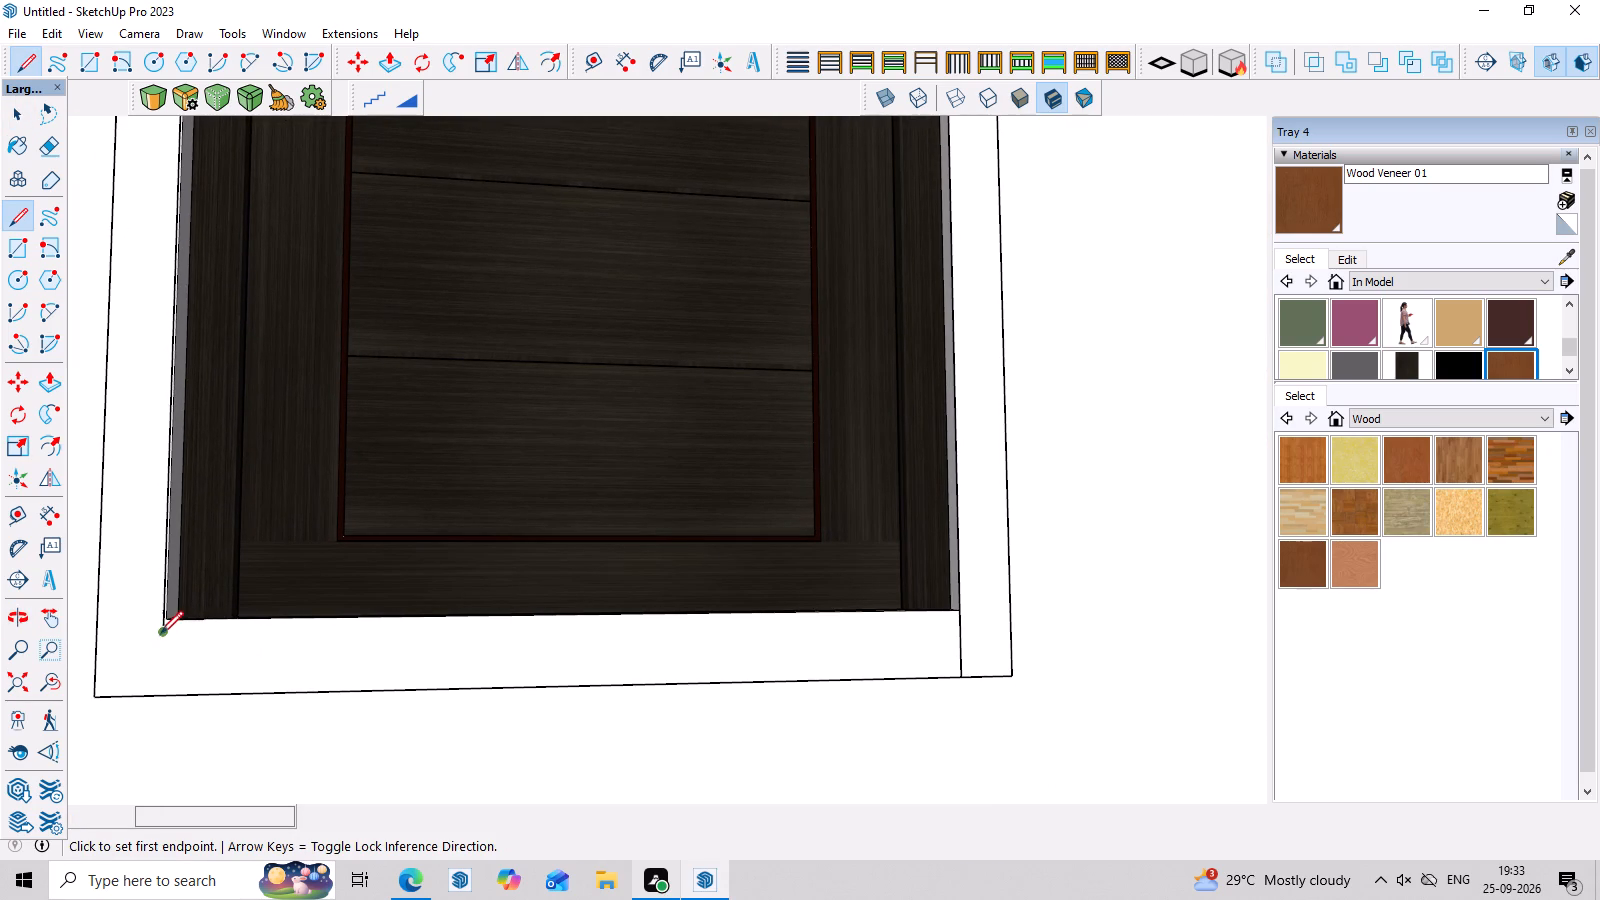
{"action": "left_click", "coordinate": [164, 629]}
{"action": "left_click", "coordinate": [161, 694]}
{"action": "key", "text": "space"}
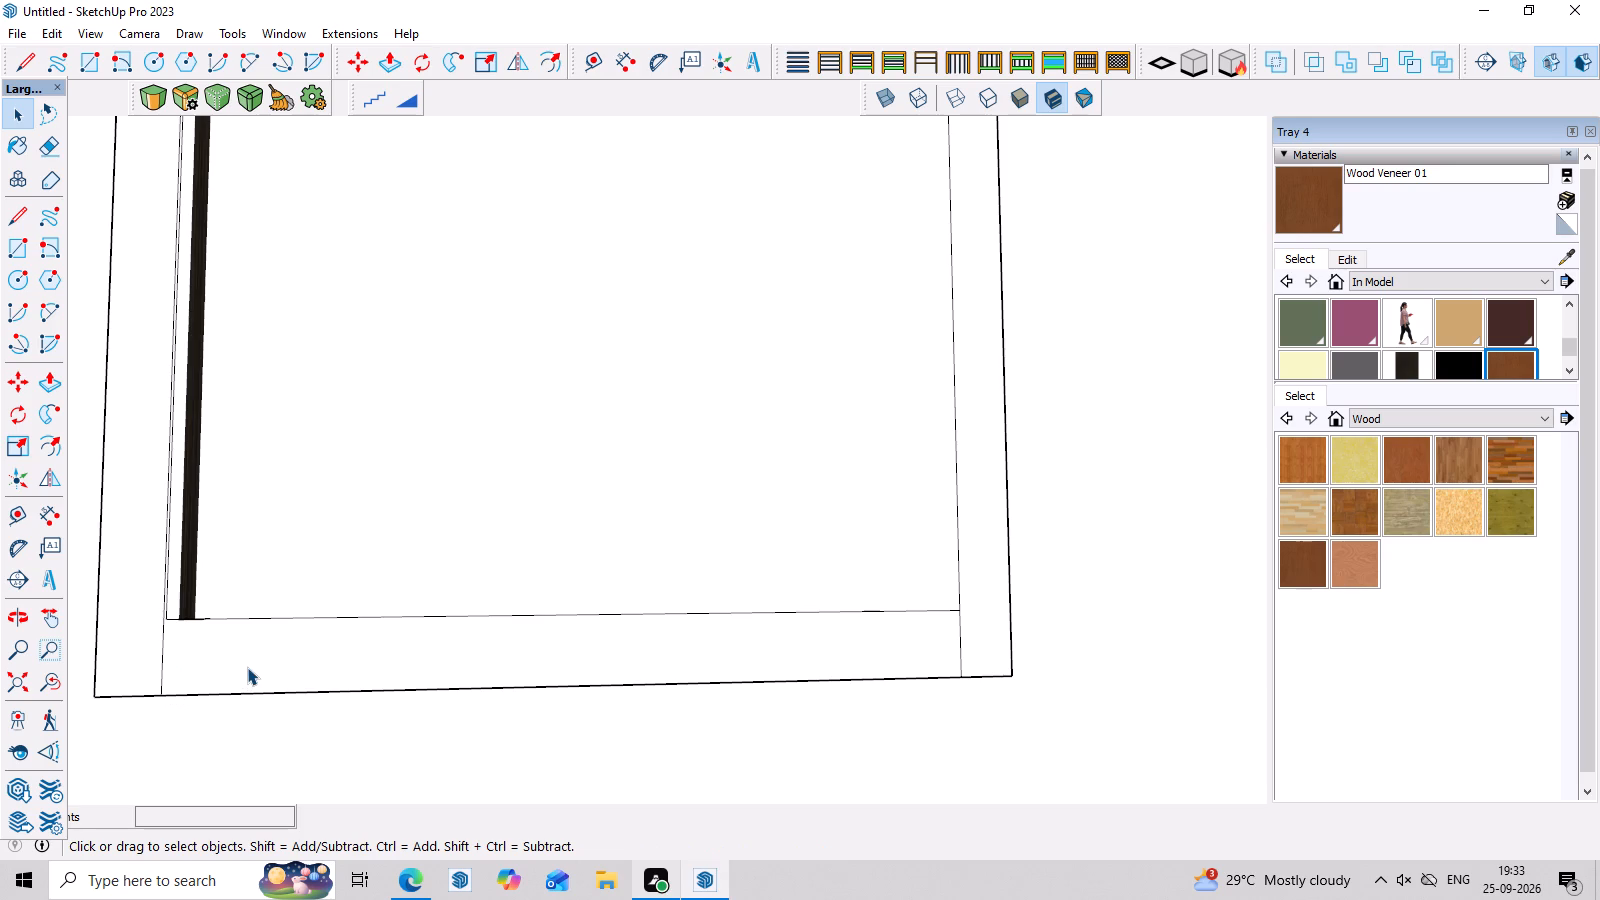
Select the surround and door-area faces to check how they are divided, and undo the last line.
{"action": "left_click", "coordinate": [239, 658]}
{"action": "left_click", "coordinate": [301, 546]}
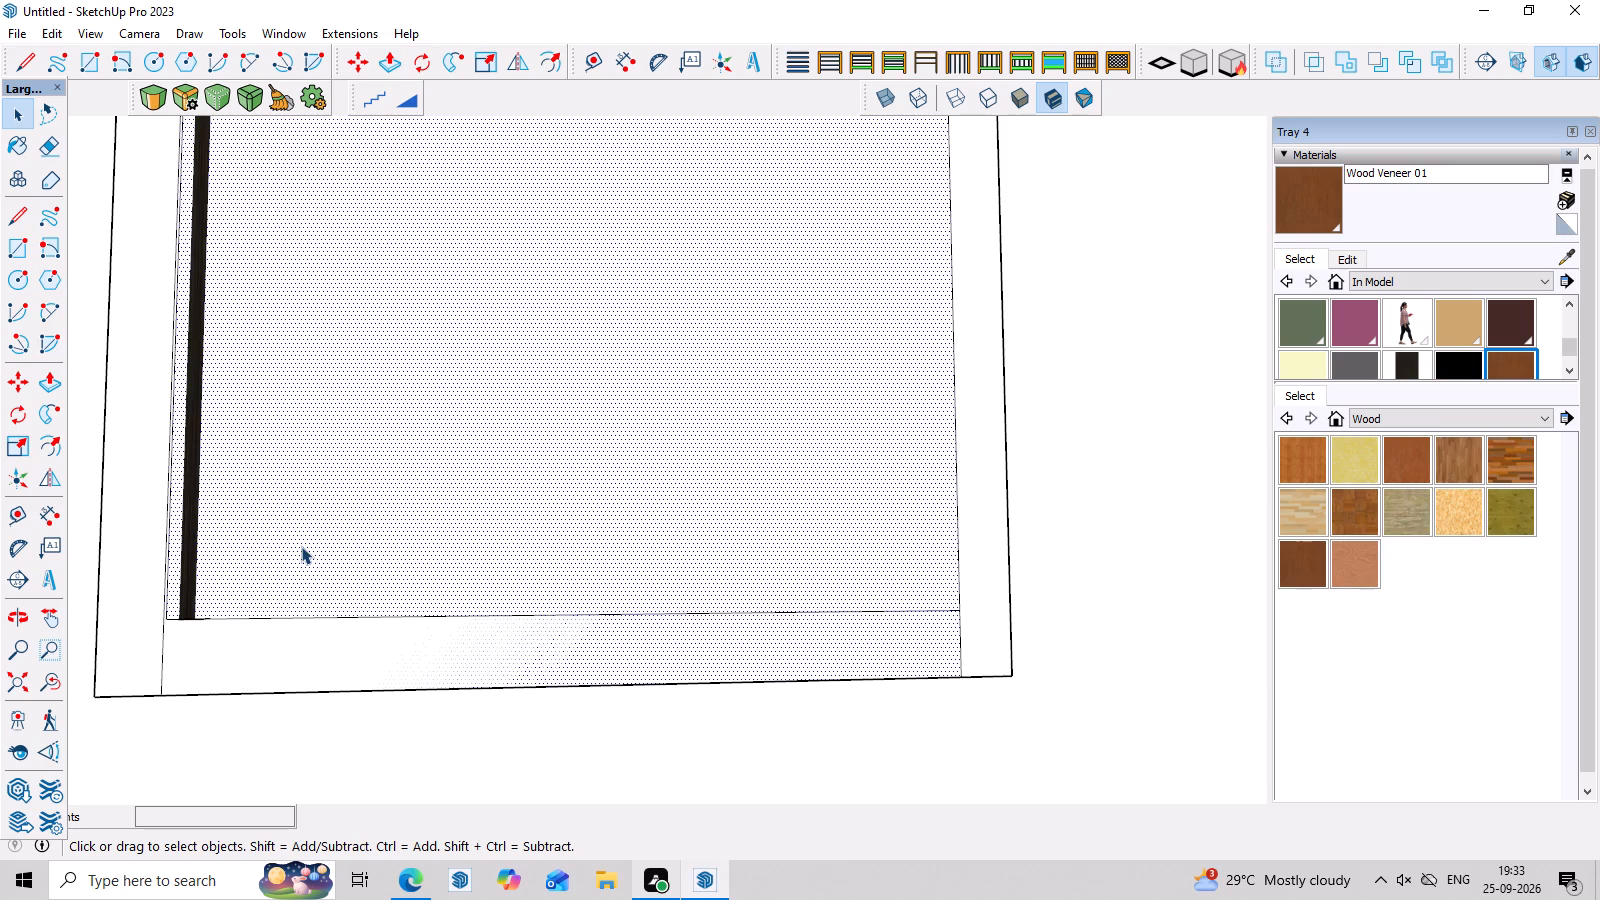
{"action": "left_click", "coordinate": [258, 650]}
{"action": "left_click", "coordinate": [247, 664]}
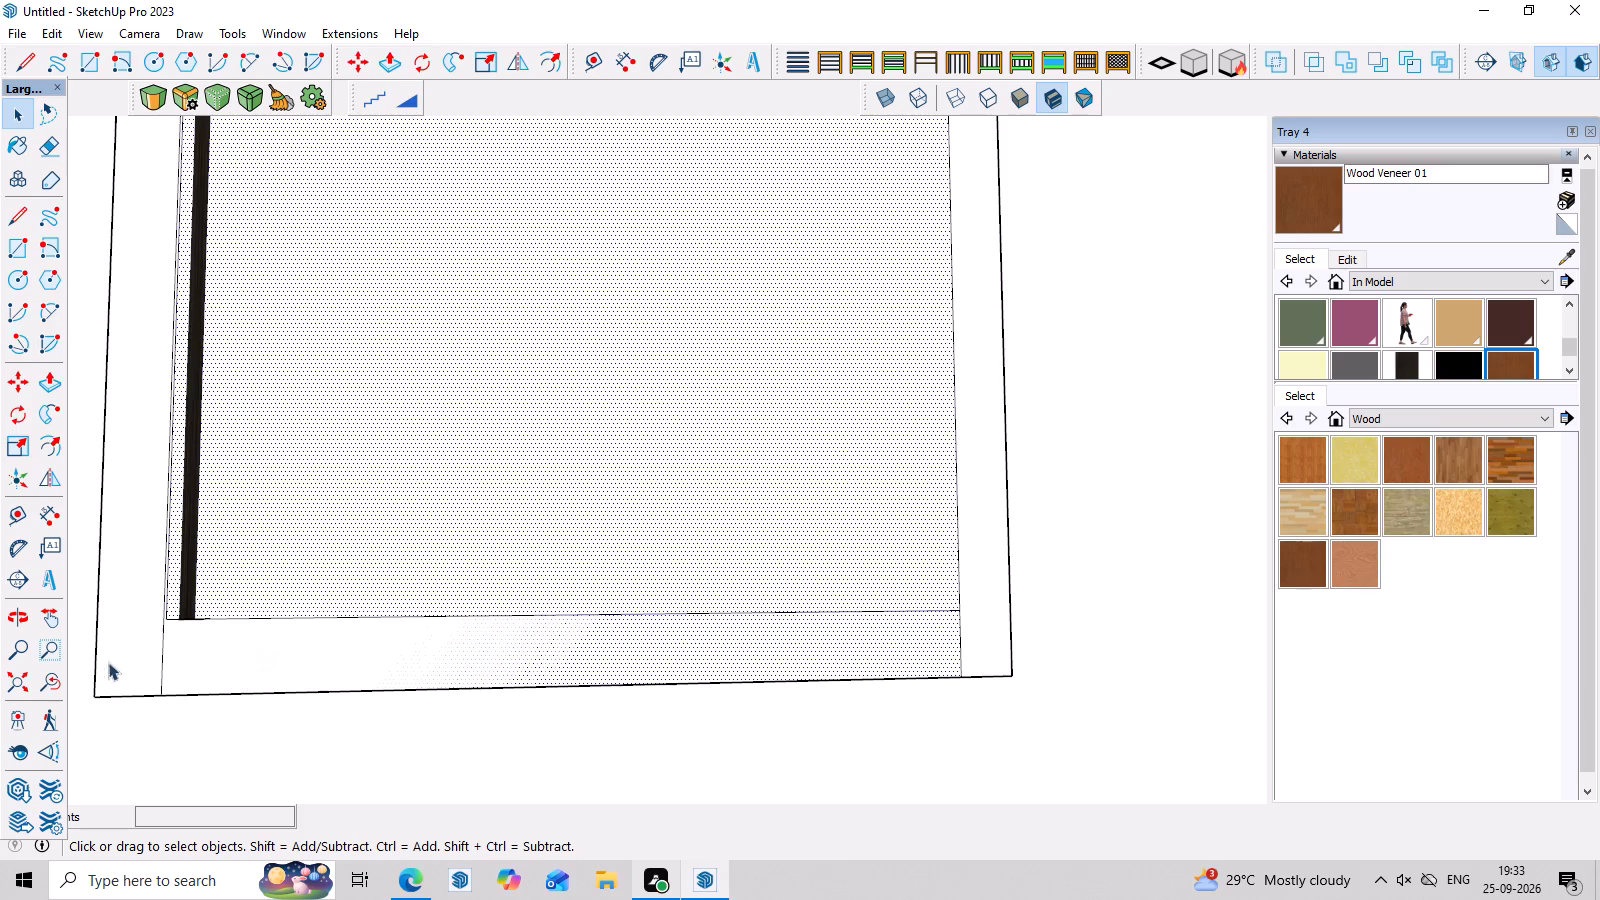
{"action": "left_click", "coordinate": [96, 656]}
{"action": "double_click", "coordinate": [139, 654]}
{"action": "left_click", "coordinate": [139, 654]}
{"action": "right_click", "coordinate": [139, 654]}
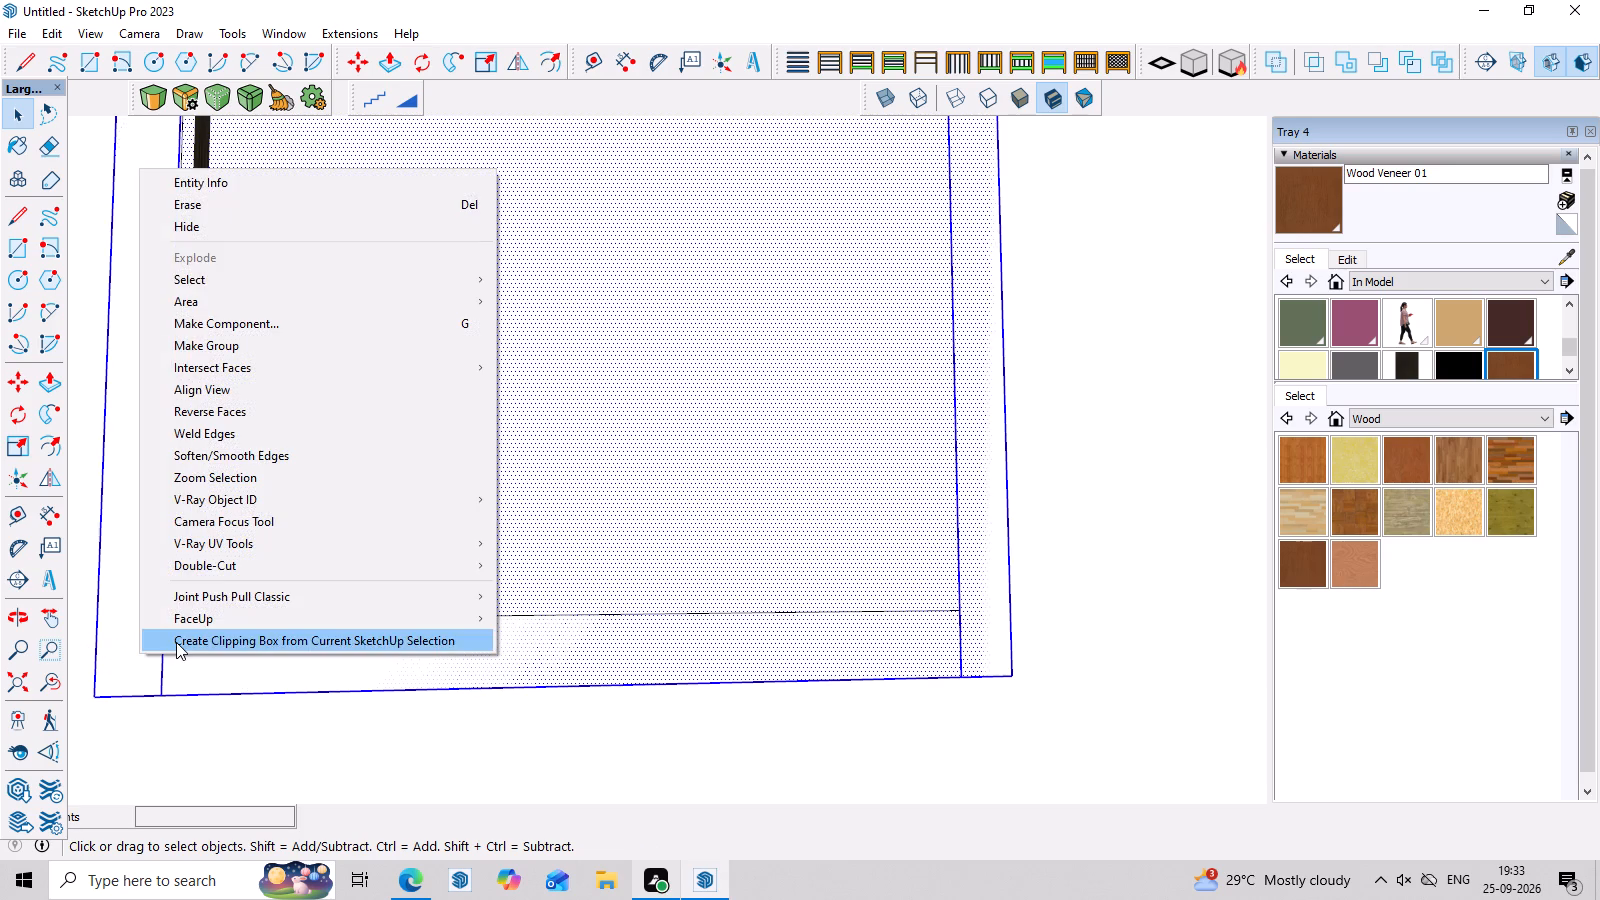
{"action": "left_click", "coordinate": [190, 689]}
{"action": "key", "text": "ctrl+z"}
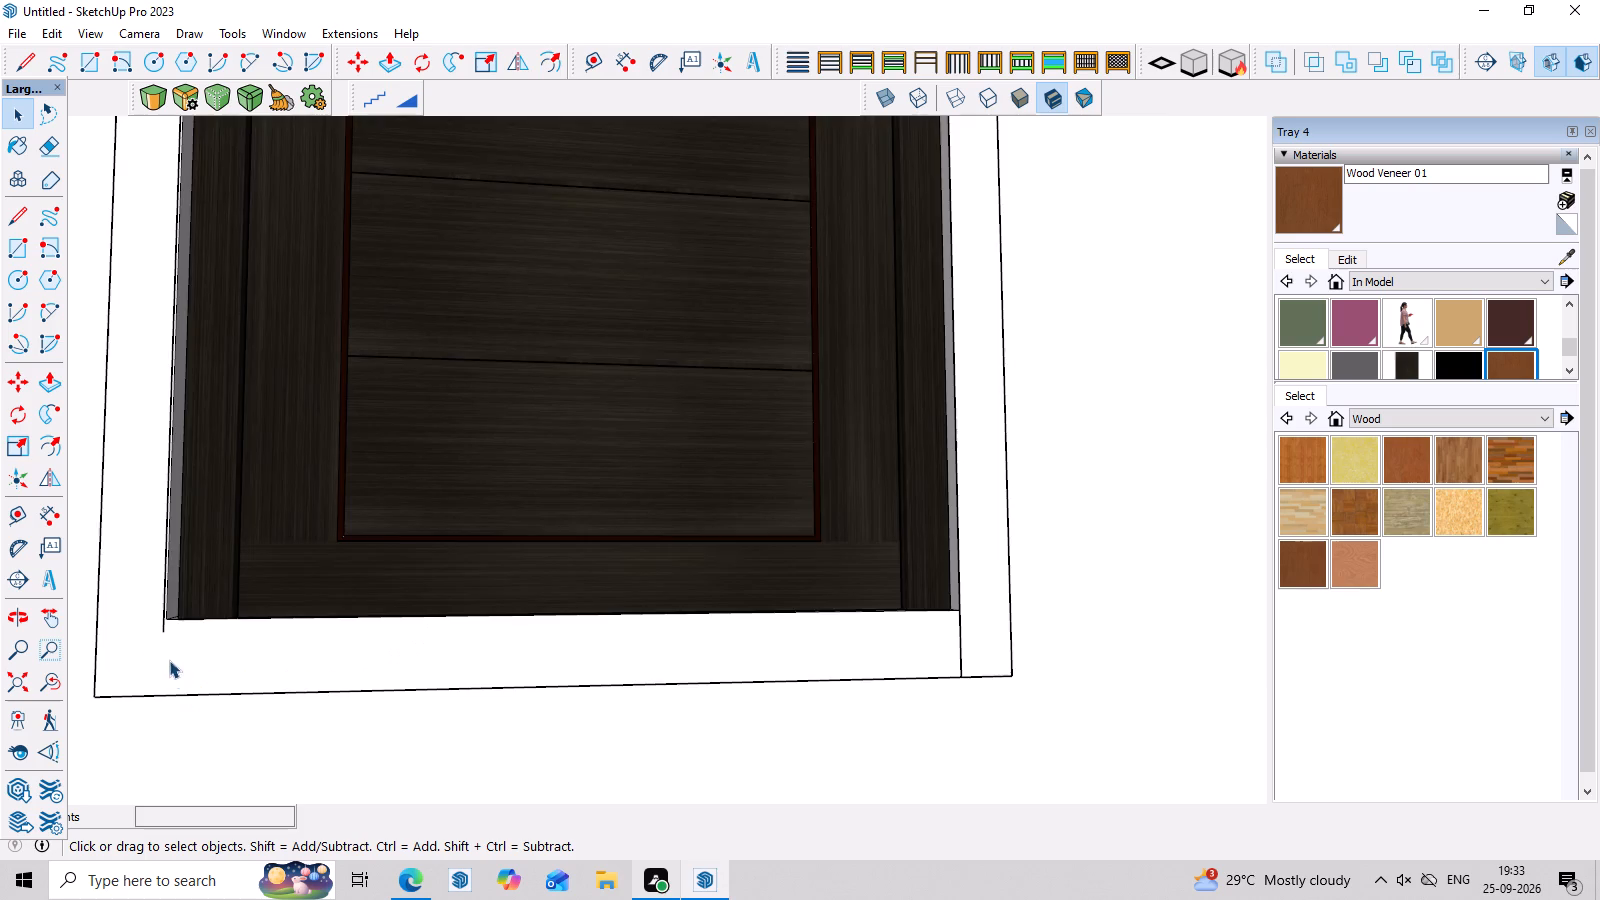
Draw a vertical line of about 3" from the surround's loose inner edge end on the wood-strip side down to the outer bottom edge.
{"action": "scroll", "coordinate": [161, 642], "scroll_direction": "up", "scroll_amount": 5}
{"action": "key", "text": "l"}
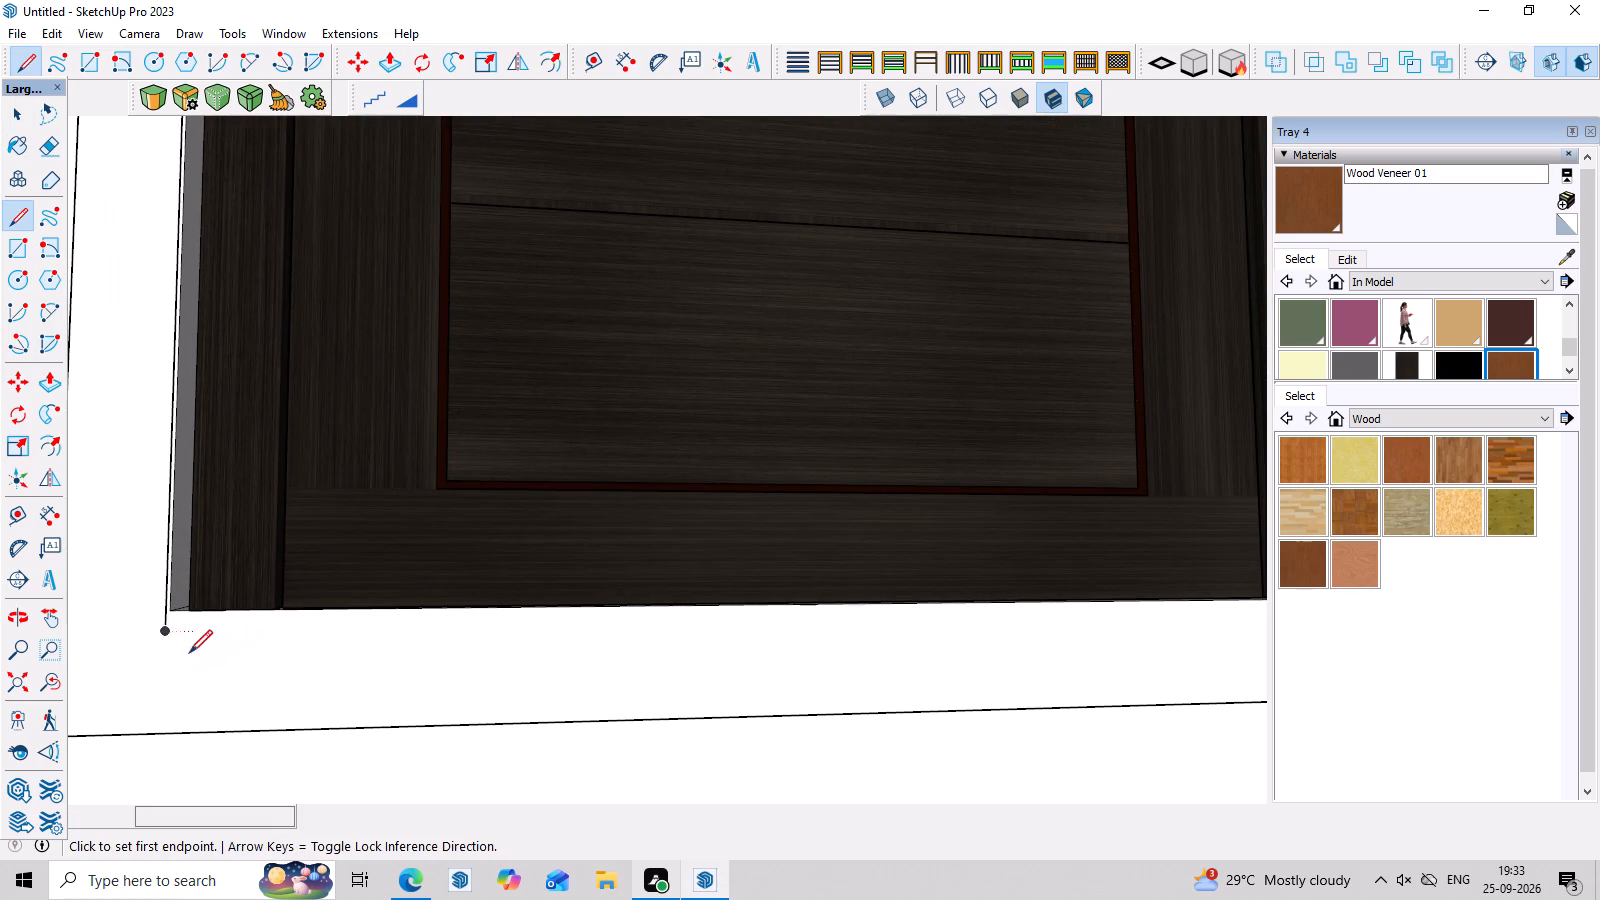
{"action": "left_click", "coordinate": [160, 635]}
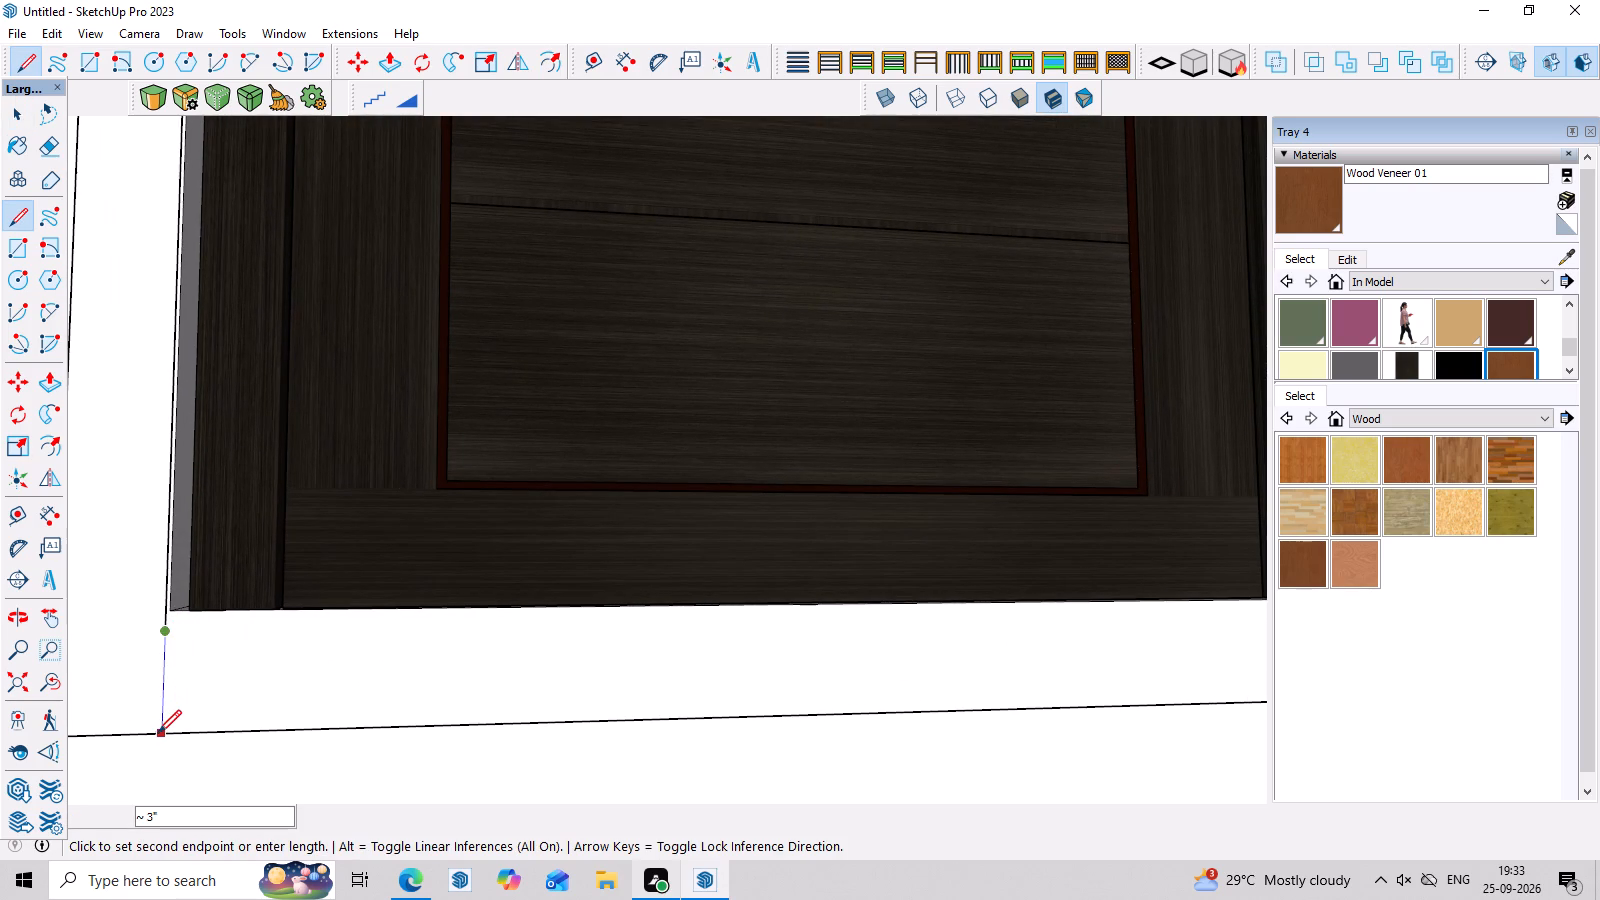
{"action": "left_click", "coordinate": [159, 733]}
{"action": "key", "text": "space"}
Cut away the face between the surround's two legs that spans the door area and the strip beneath it.
{"action": "left_click", "coordinate": [326, 518]}
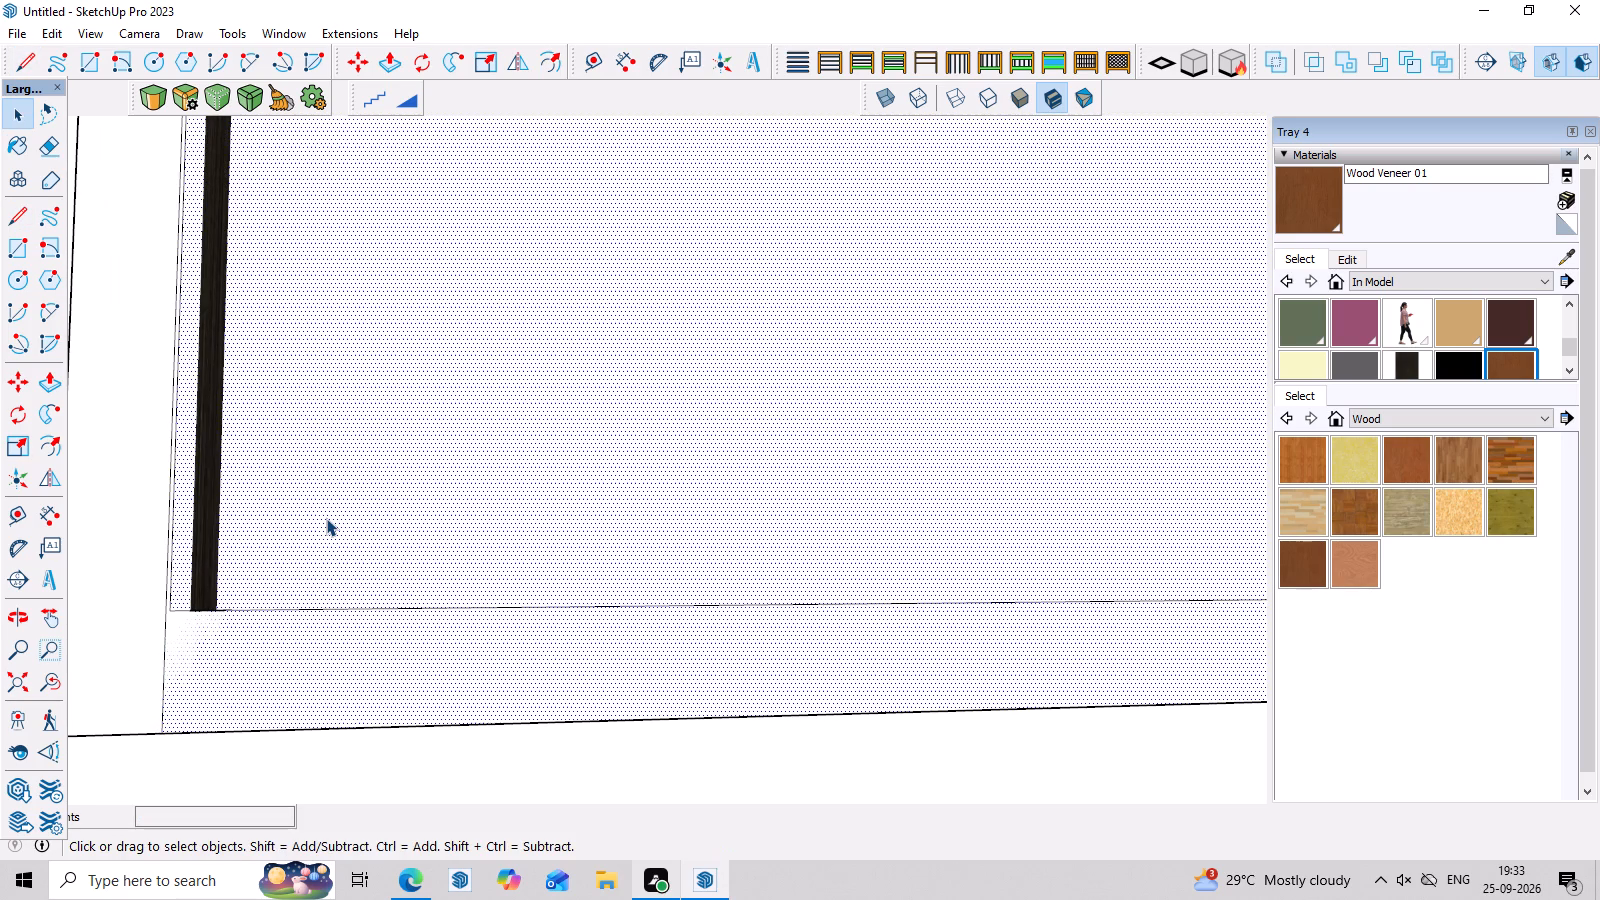
{"action": "key", "text": "ctrl+x"}
Delete the outer bottom edge beneath the door, between the surround's two legs.
{"action": "scroll", "coordinate": [354, 581], "scroll_direction": "down", "scroll_amount": 11}
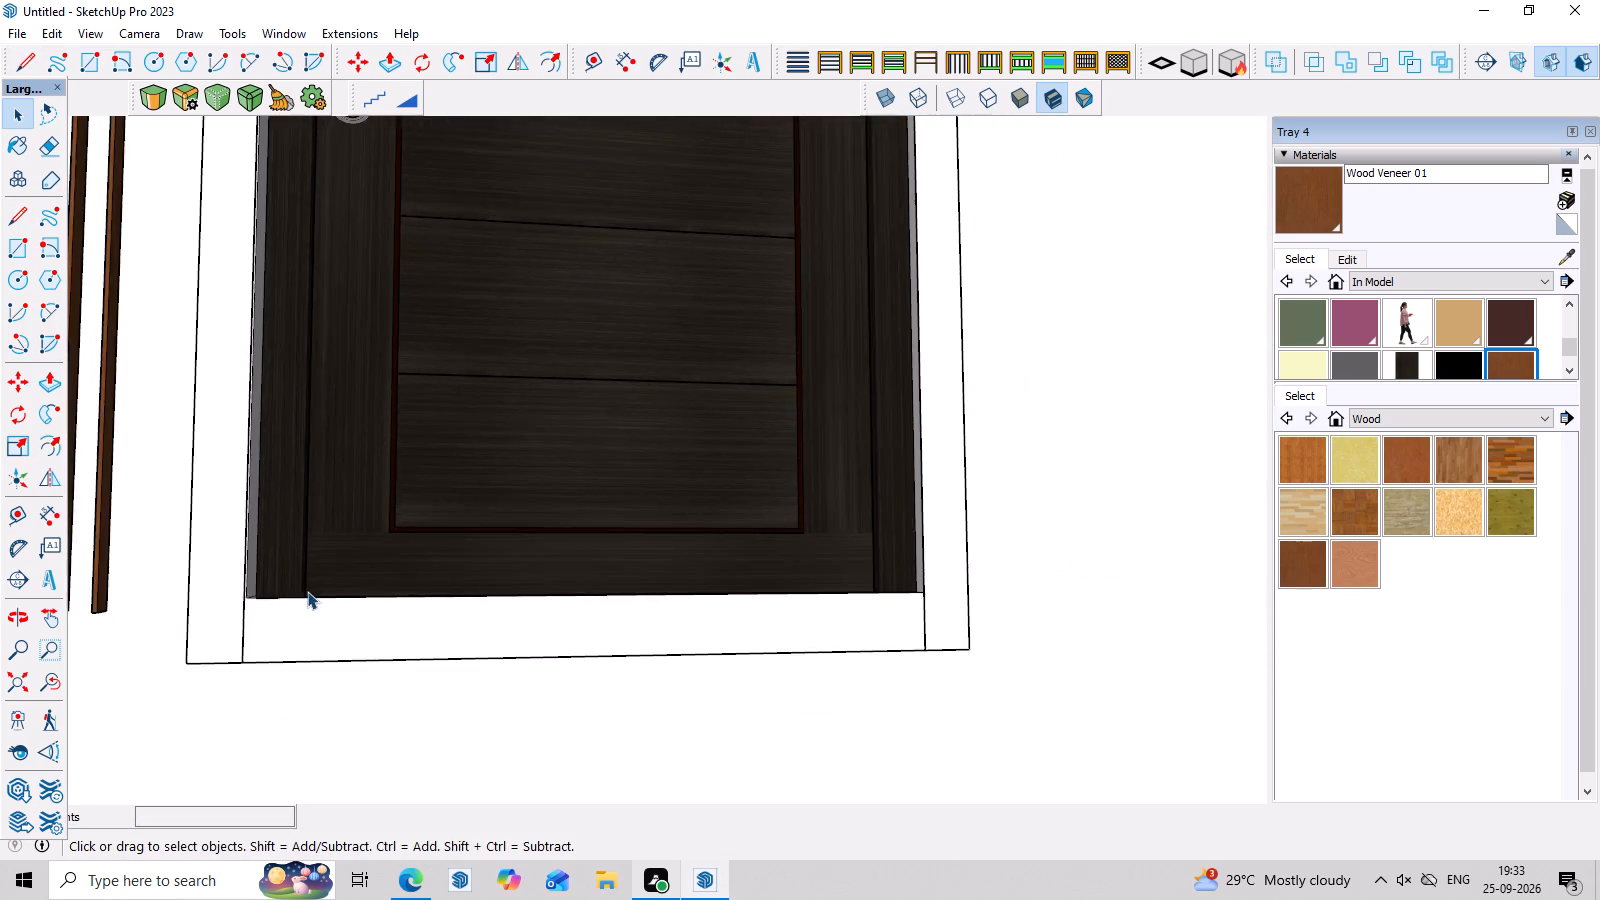
{"action": "scroll", "coordinate": [307, 591], "scroll_direction": "down", "scroll_amount": 7}
{"action": "middle_click_drag", "start_coordinate": [520, 618], "coordinate": [521, 764]}
{"action": "left_click", "coordinate": [560, 602]}
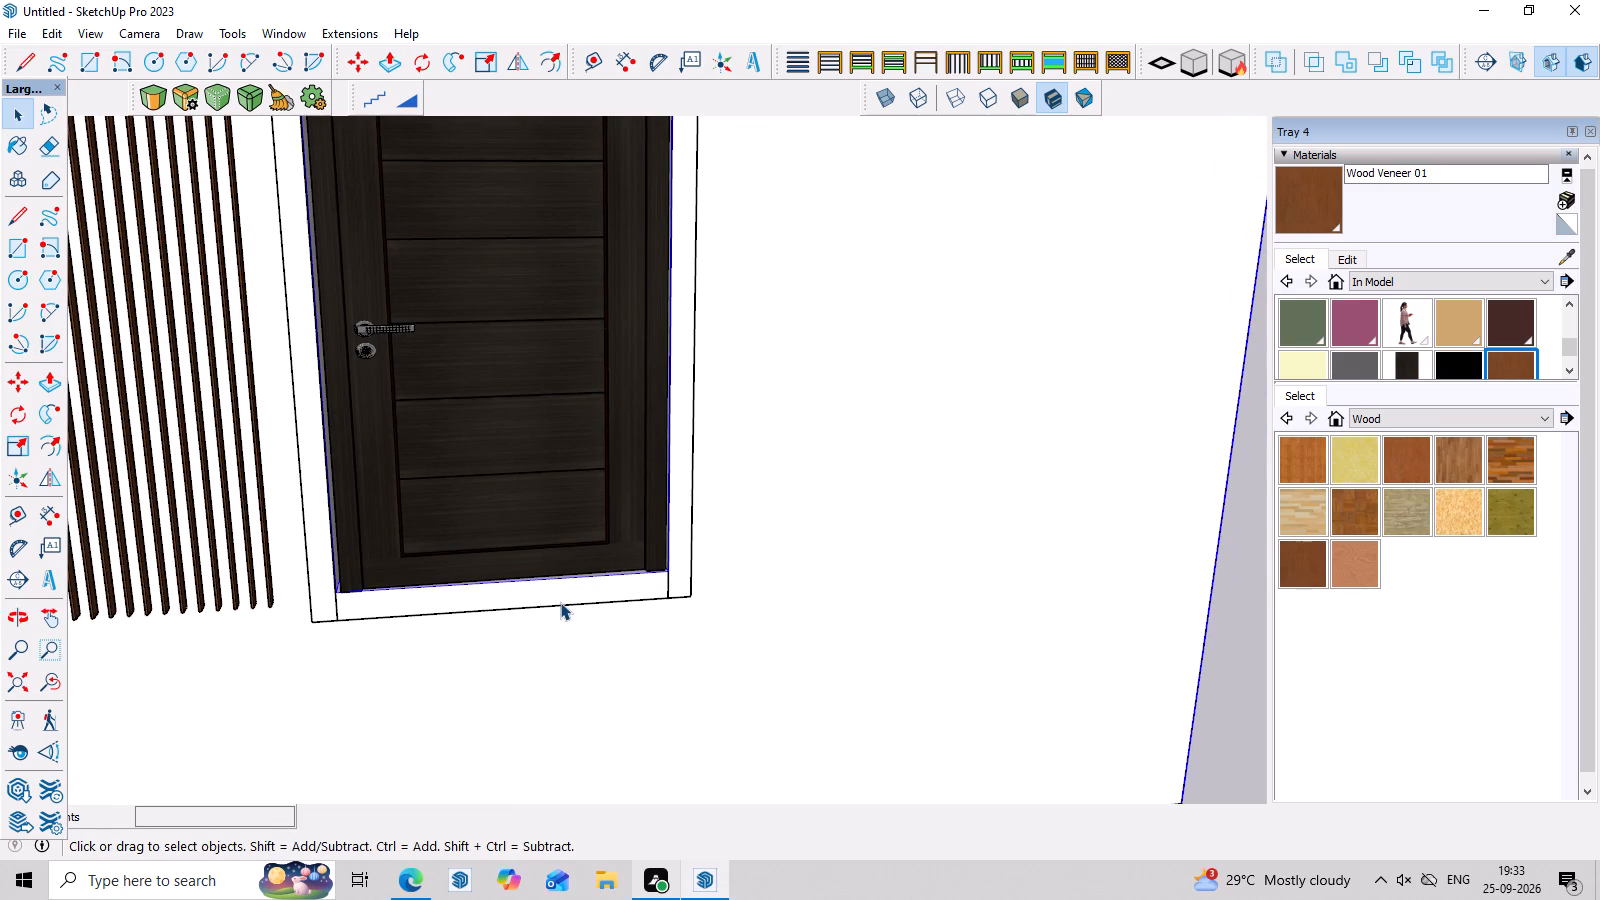
{"action": "left_click", "coordinate": [566, 609]}
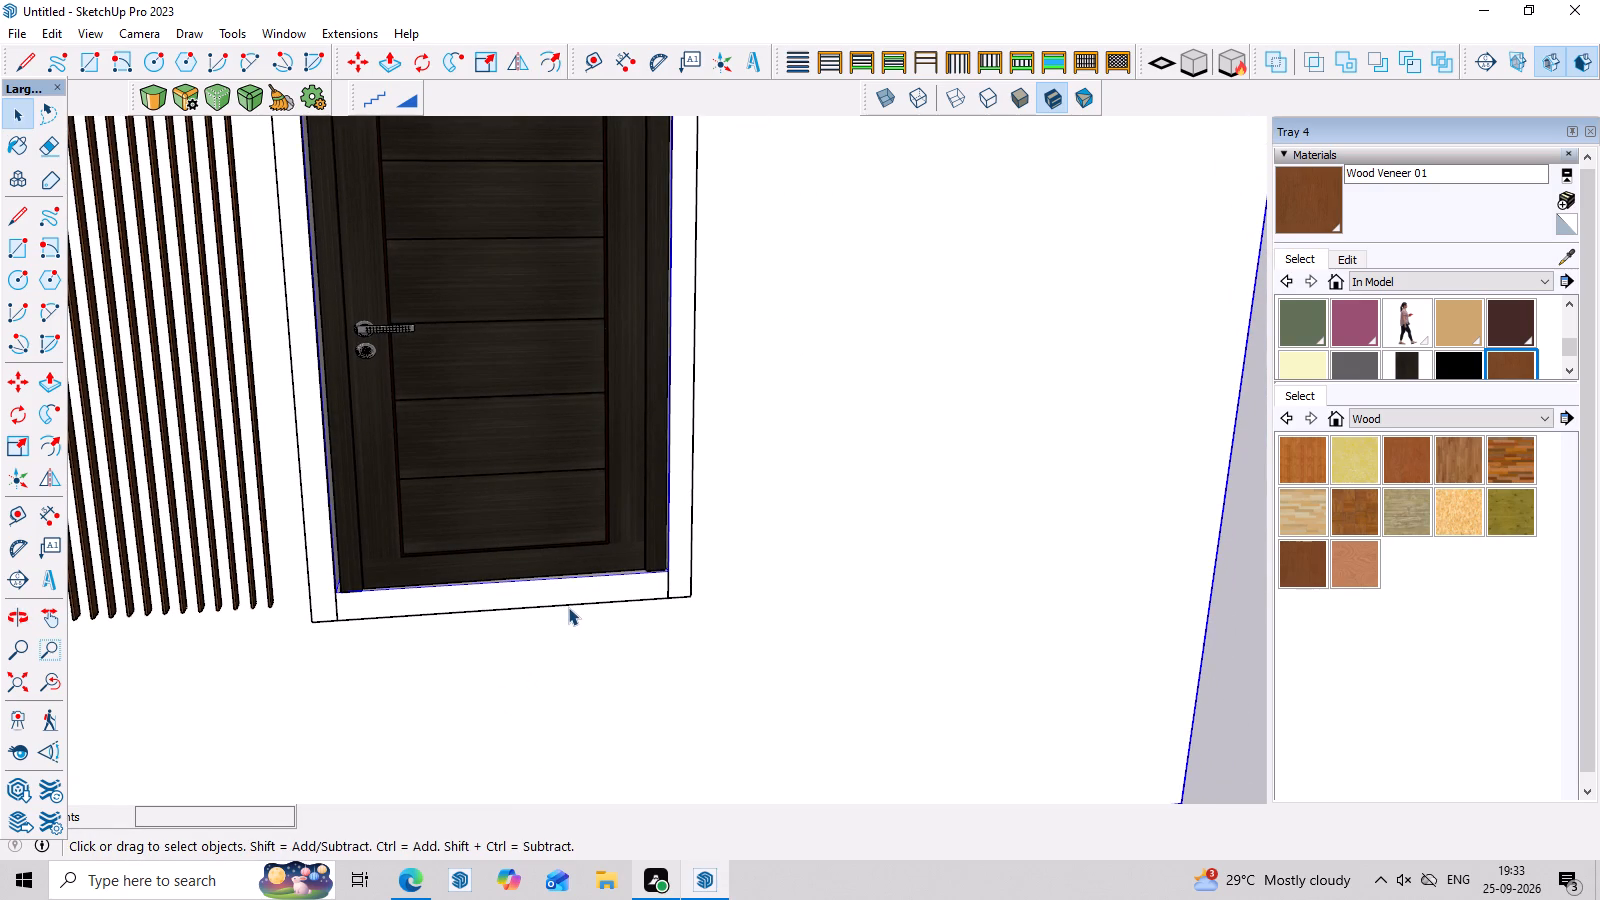
{"action": "left_click", "coordinate": [570, 602]}
{"action": "key", "text": "Delete"}
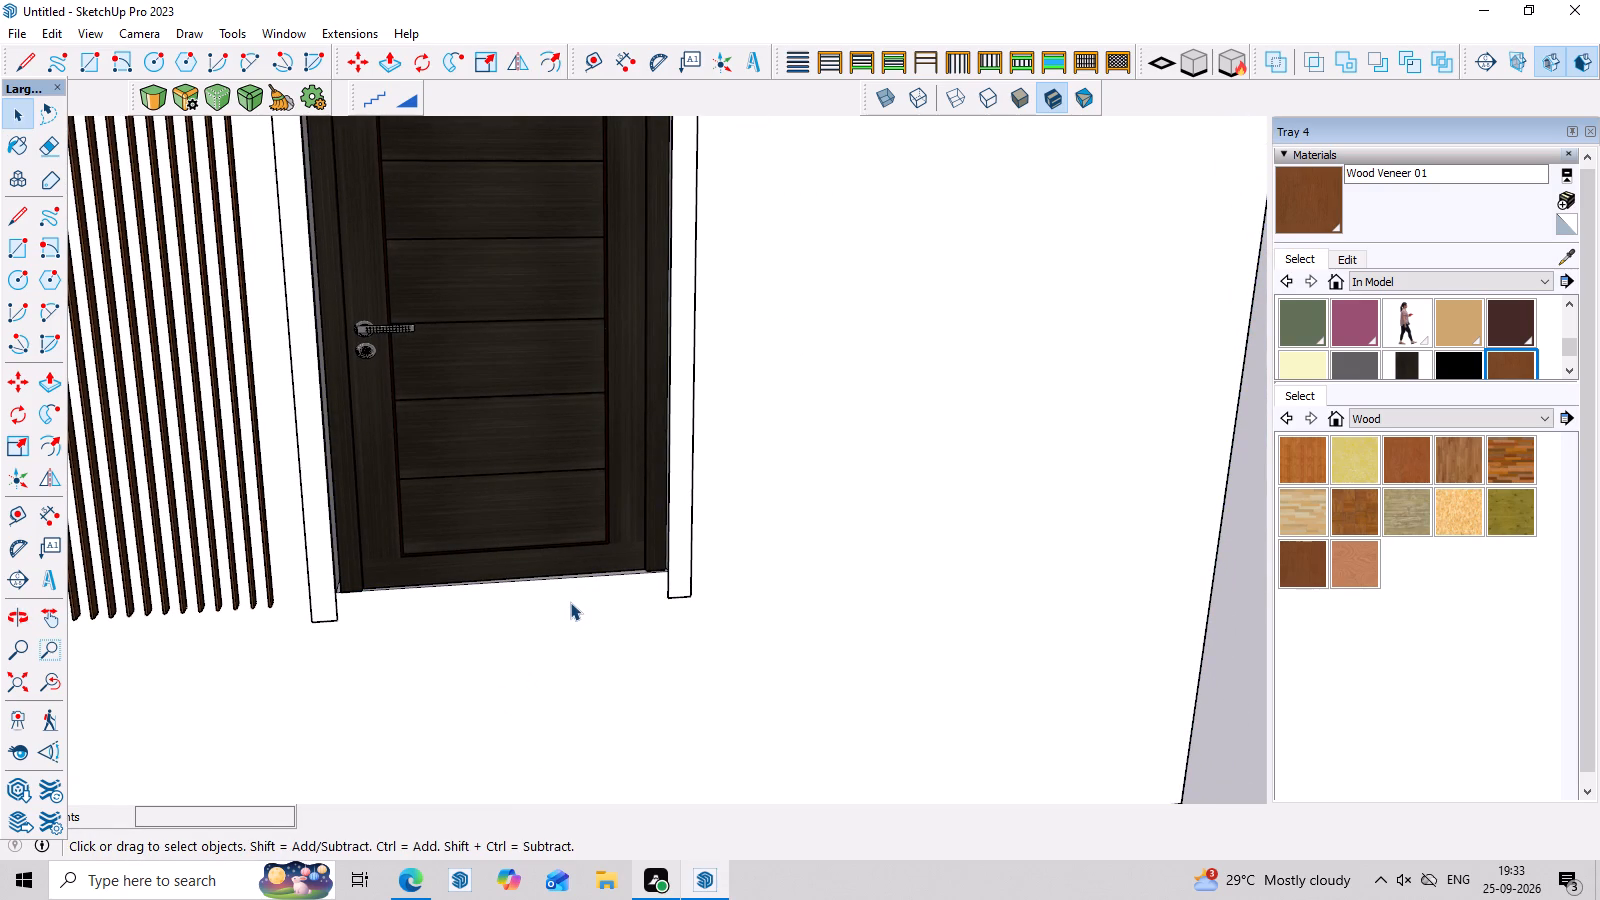
Examine the three-sided door surround and the upper front façade from closer and farther views.
{"action": "scroll", "coordinate": [570, 606], "scroll_direction": "down", "scroll_amount": 12}
{"action": "middle_click_drag", "start_coordinate": [623, 738], "coordinate": [580, 523]}
{"action": "scroll", "coordinate": [575, 510], "scroll_direction": "up", "scroll_amount": 3}
{"action": "middle_click_drag", "start_coordinate": [752, 637], "coordinate": [738, 643]}
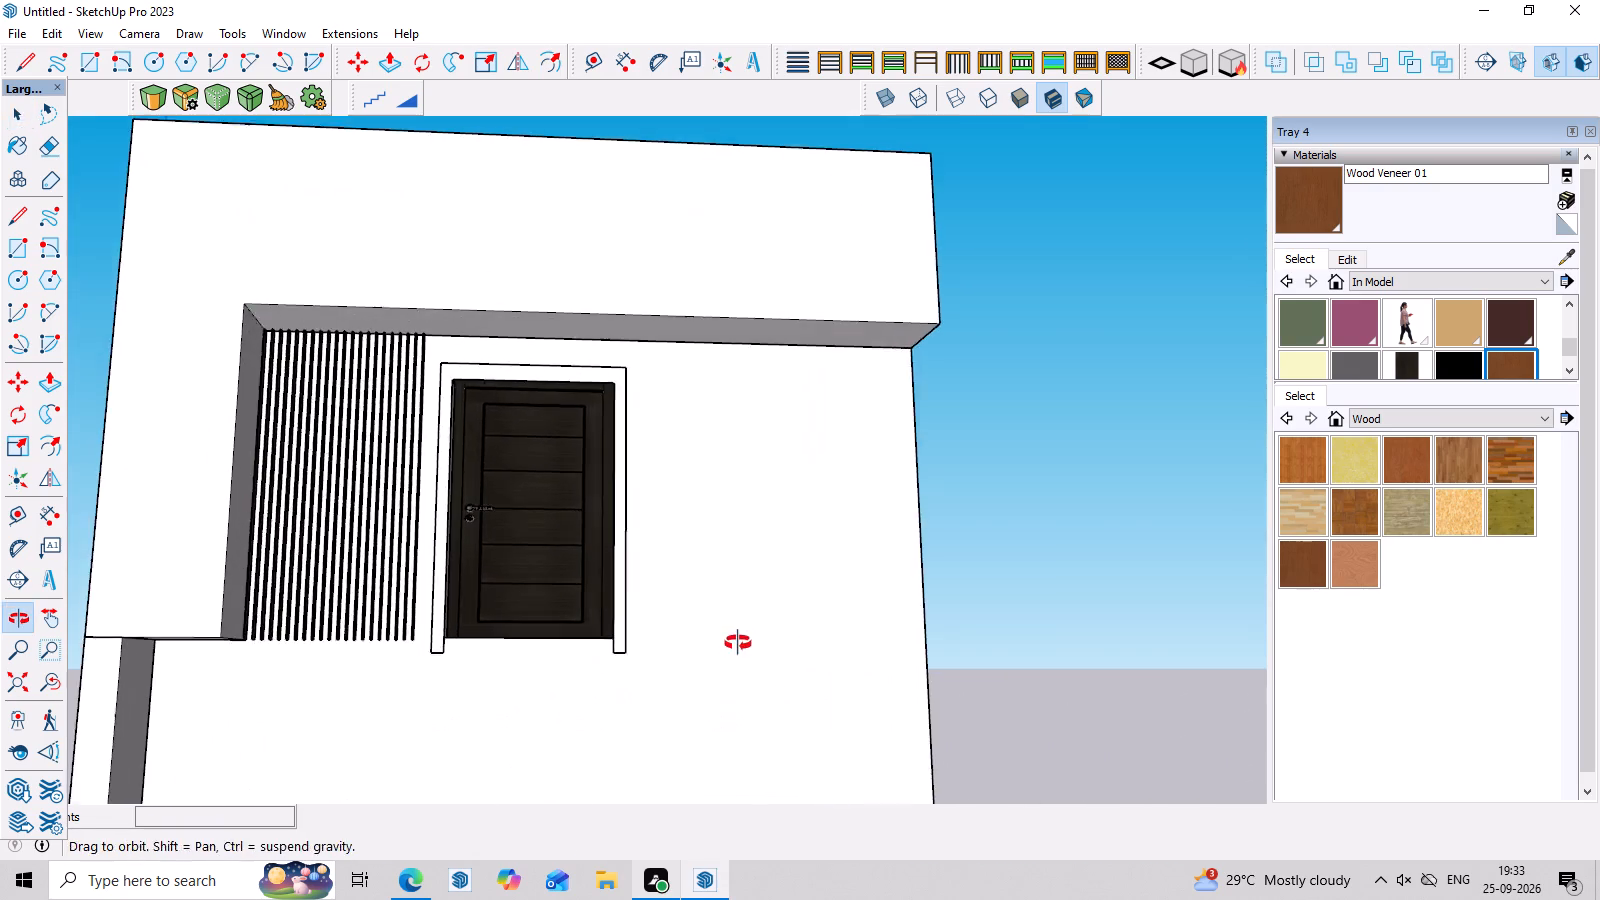
{"action": "middle_click_drag", "start_coordinate": [738, 643], "coordinate": [729, 644]}
{"action": "scroll", "coordinate": [726, 644], "scroll_direction": "up", "scroll_amount": 4}
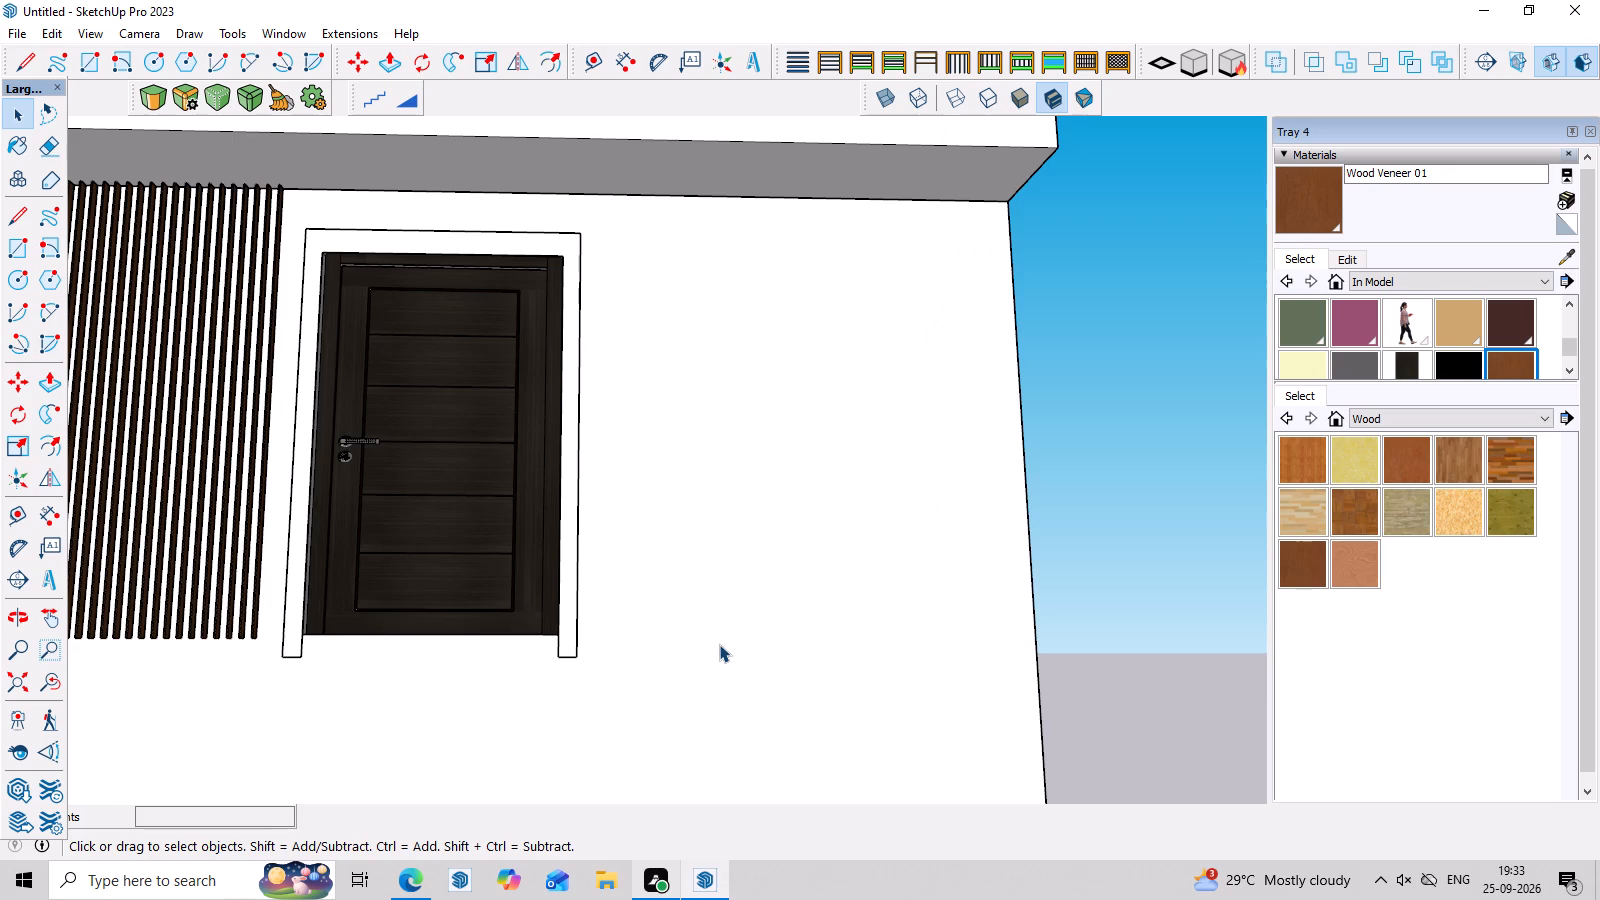
{"action": "middle_click", "coordinate": [719, 644]}
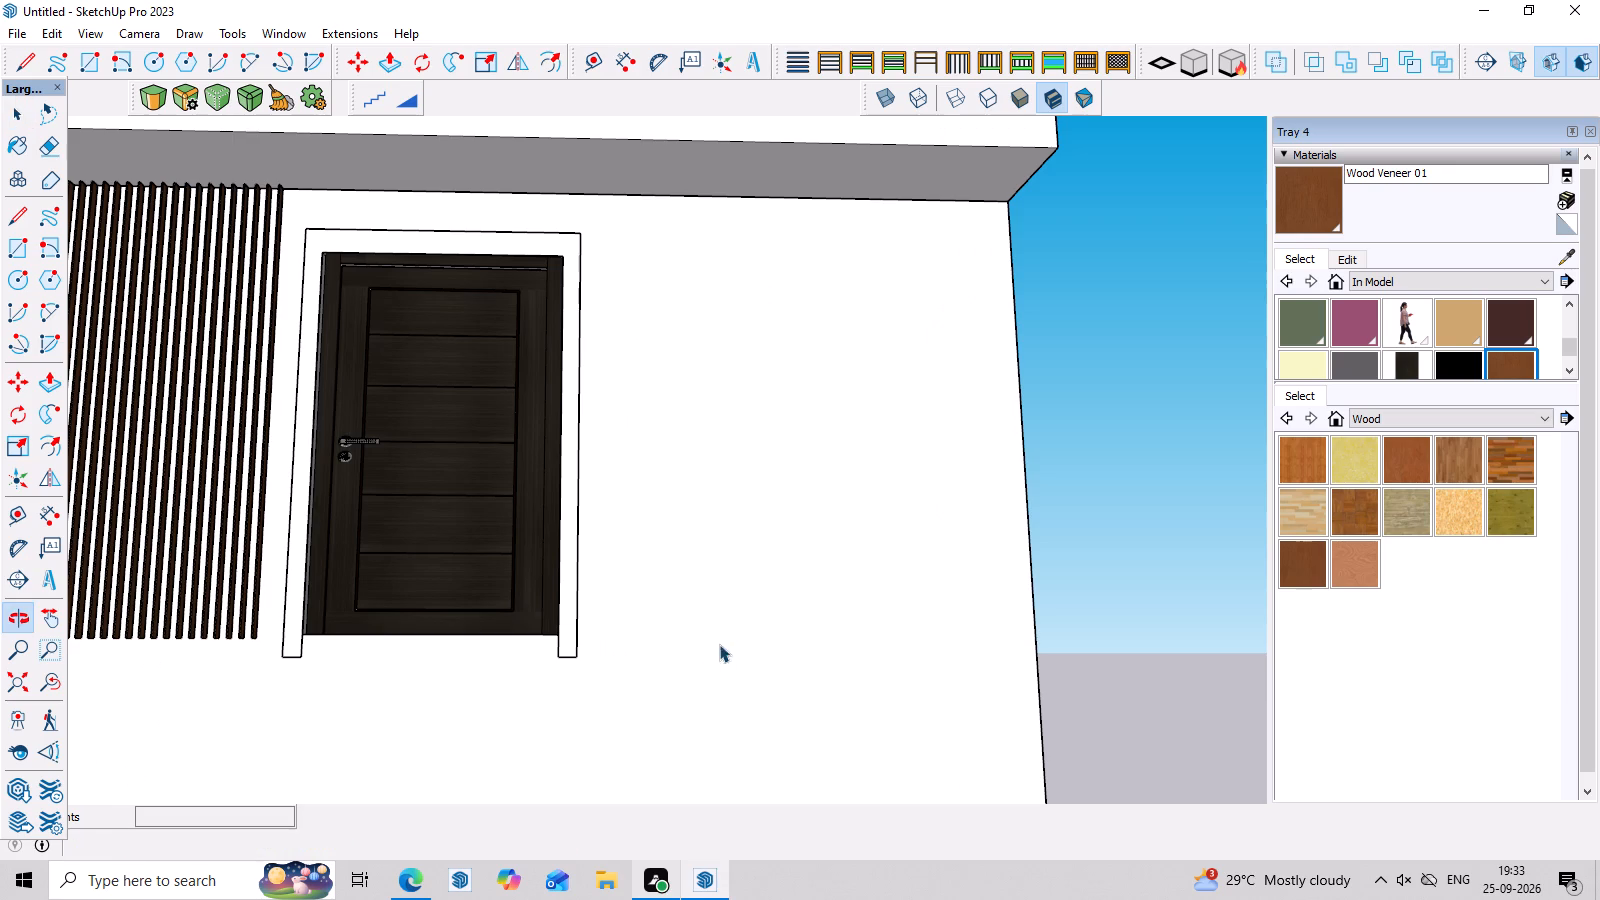
{"action": "scroll", "coordinate": [473, 645], "scroll_direction": "down", "scroll_amount": 7}
{"action": "middle_click_drag", "start_coordinate": [528, 678], "coordinate": [514, 702]}
{"action": "scroll", "coordinate": [271, 701], "scroll_direction": "up", "scroll_amount": 1}
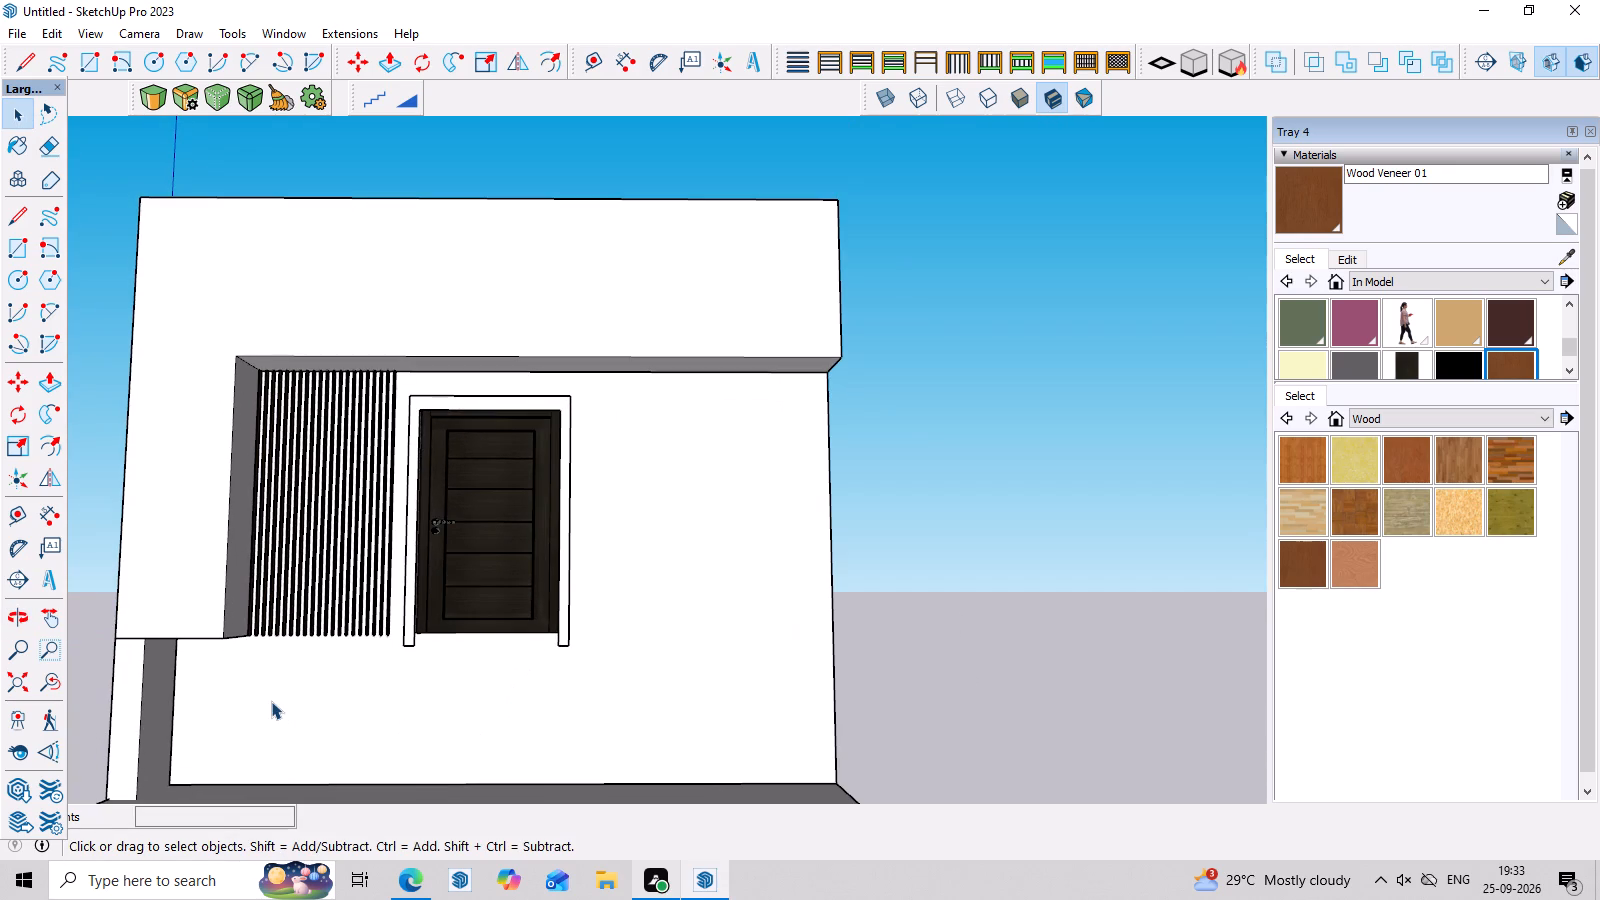
{"action": "scroll", "coordinate": [271, 701], "scroll_direction": "down", "scroll_amount": 4}
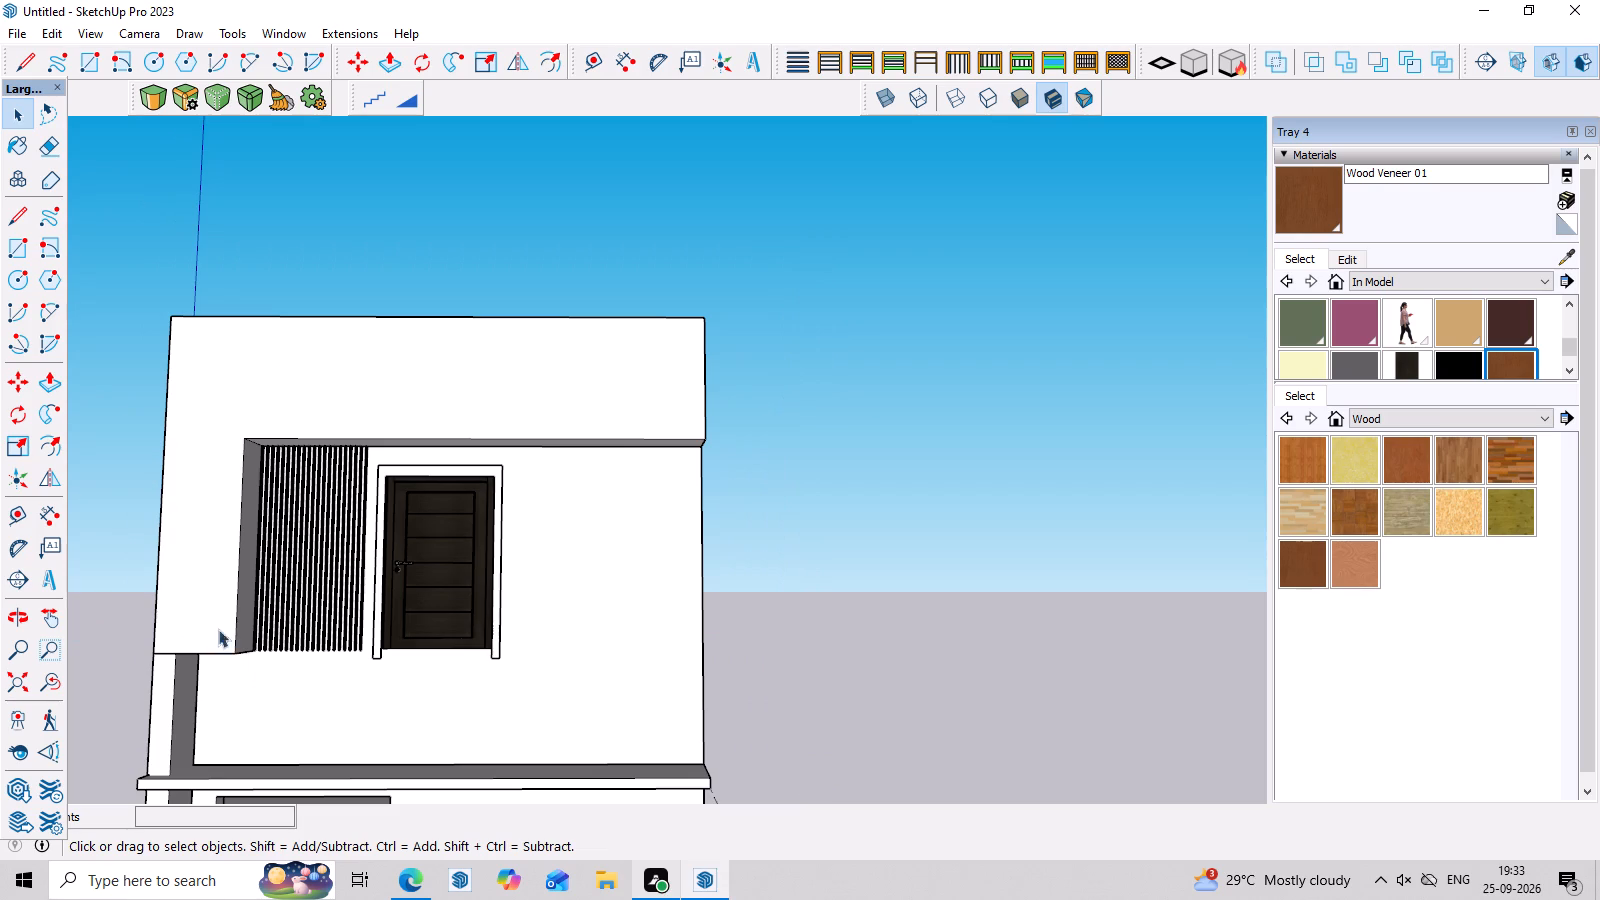
Move the tall side column beneath the upper frame straight down by about 1' 8".
{"action": "left_click", "coordinate": [220, 660]}
{"action": "middle_click_drag", "start_coordinate": [220, 660], "coordinate": [248, 475]}
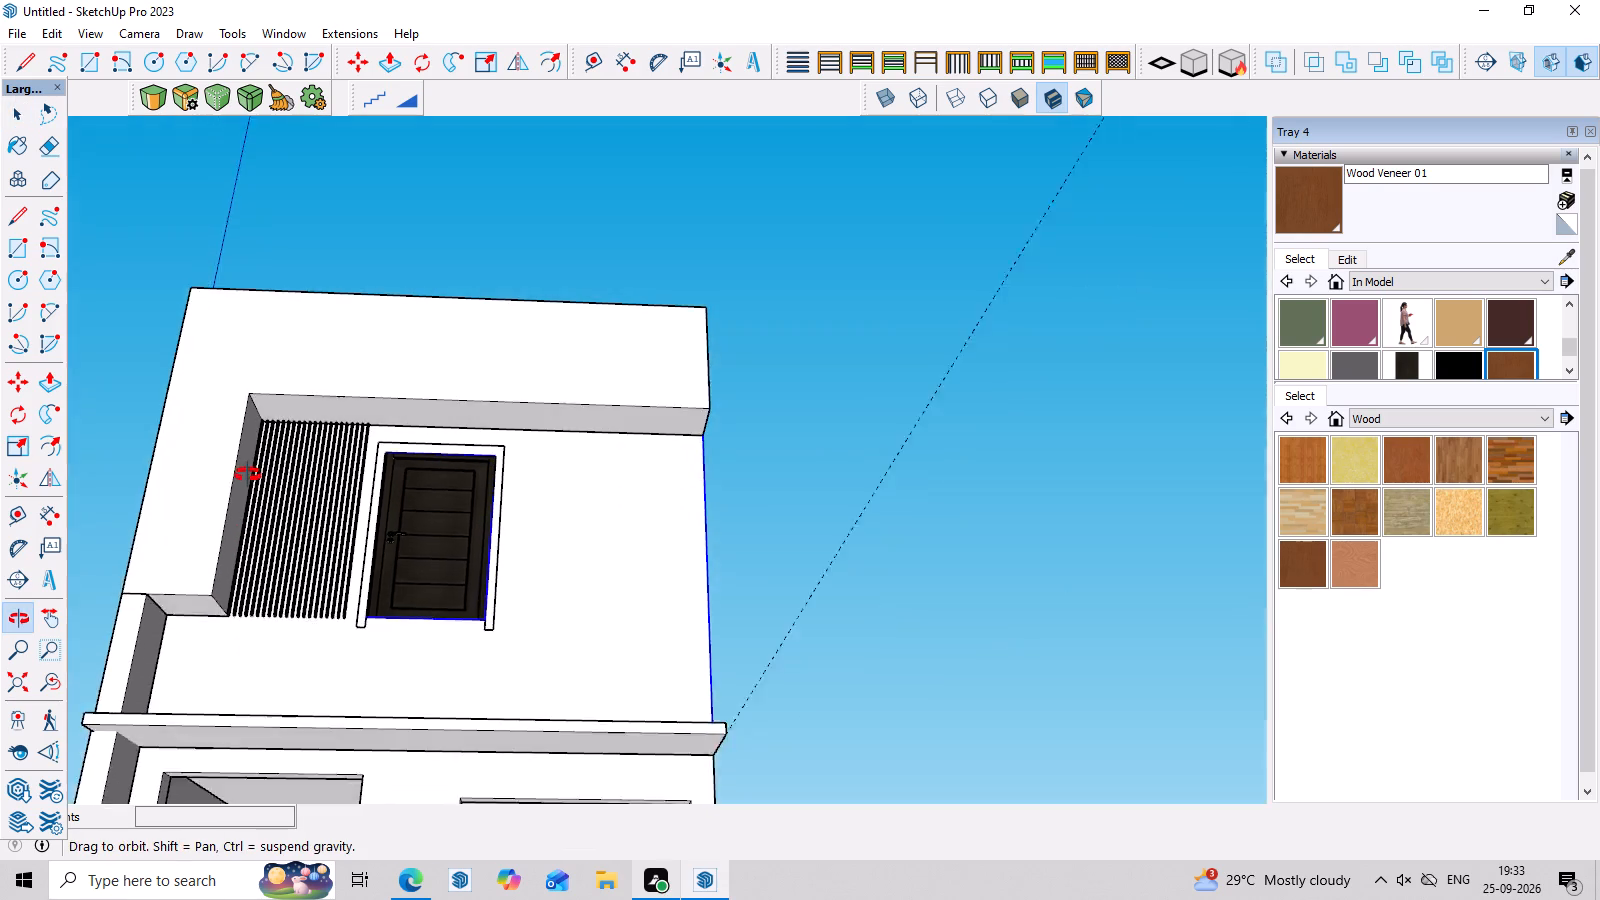
{"action": "middle_click_drag", "start_coordinate": [248, 475], "coordinate": [252, 462]}
{"action": "scroll", "coordinate": [205, 556], "scroll_direction": "up", "scroll_amount": 2}
{"action": "middle_click_drag", "start_coordinate": [191, 601], "coordinate": [182, 653]}
{"action": "key", "text": "space"}
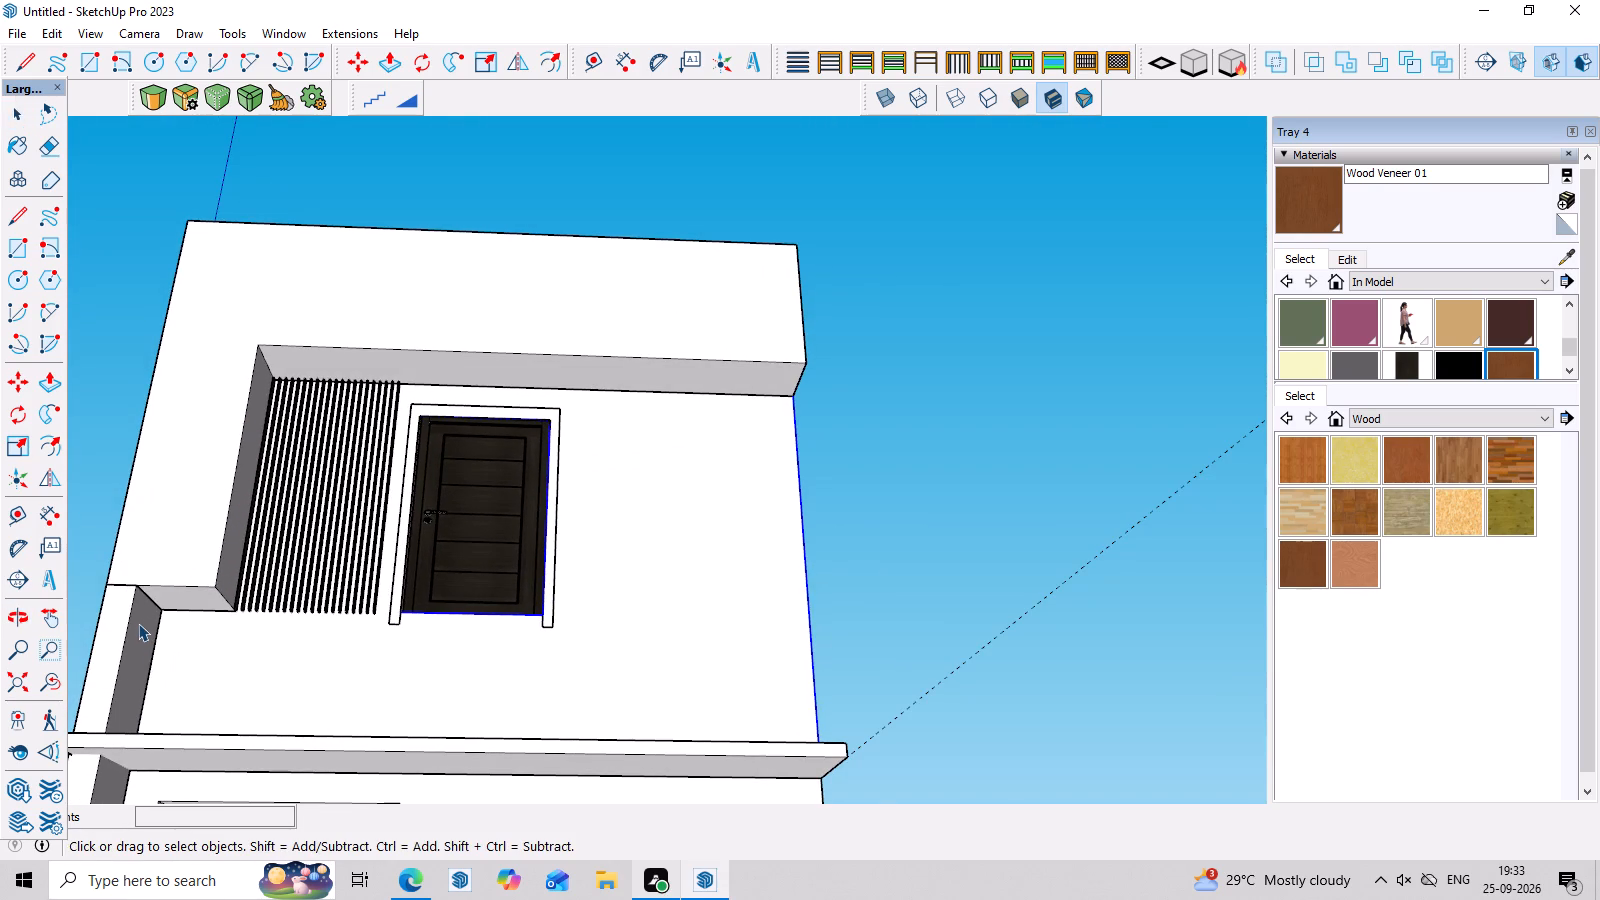
{"action": "left_click", "coordinate": [138, 623]}
{"action": "scroll", "coordinate": [138, 623], "scroll_direction": "up", "scroll_amount": 2}
{"action": "middle_click", "coordinate": [138, 623]}
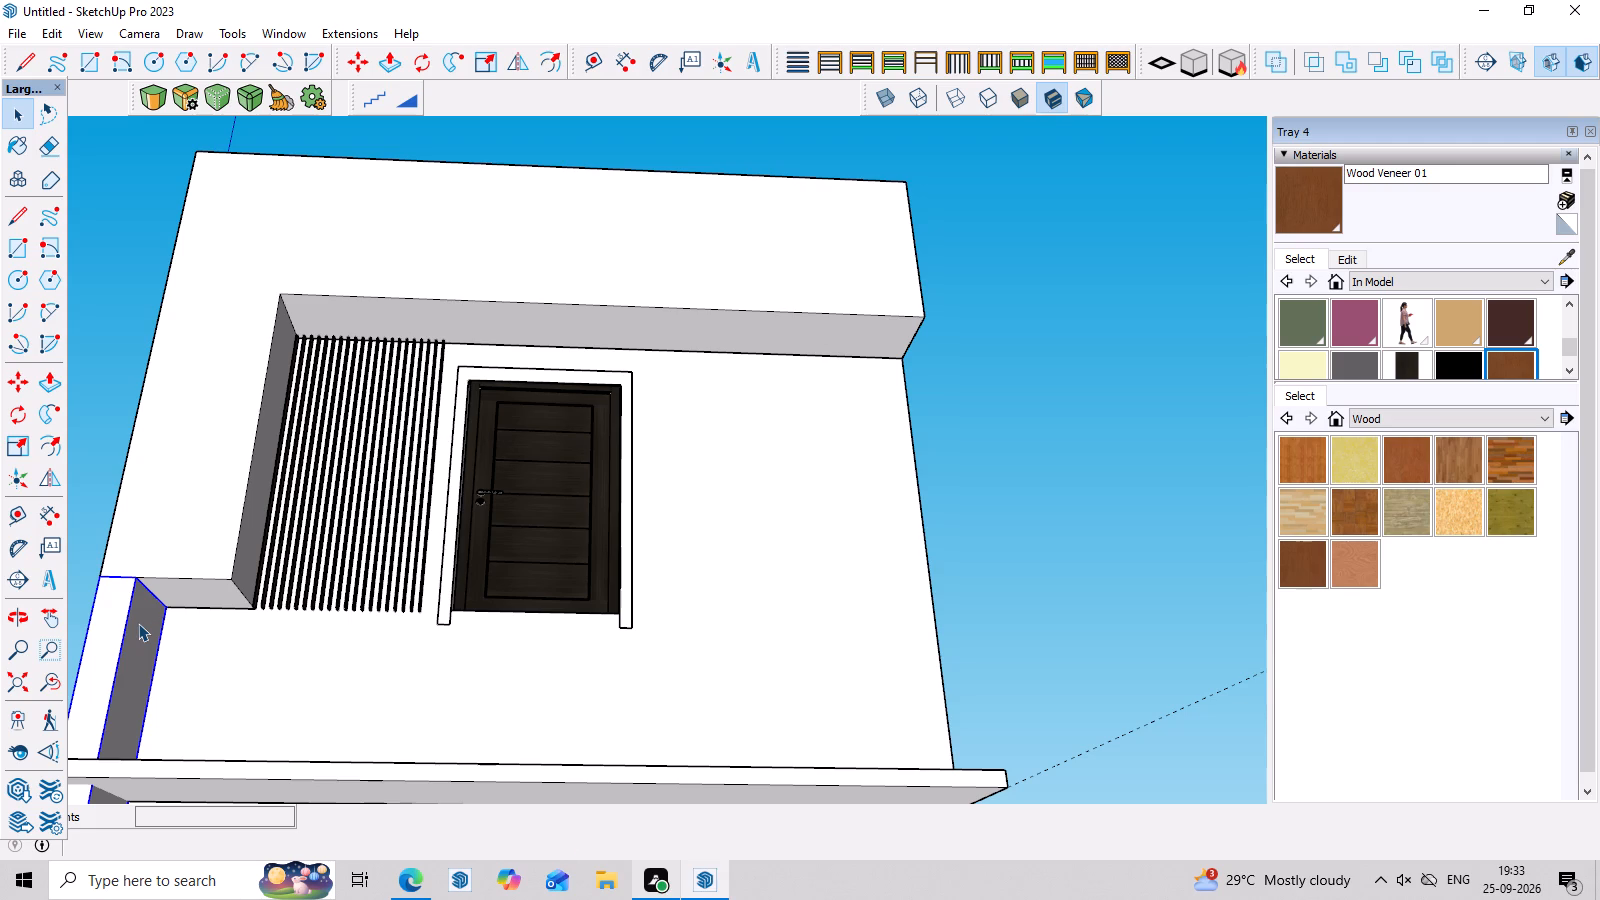
{"action": "key", "text": "space"}
{"action": "scroll", "coordinate": [186, 614], "scroll_direction": "down", "scroll_amount": 13}
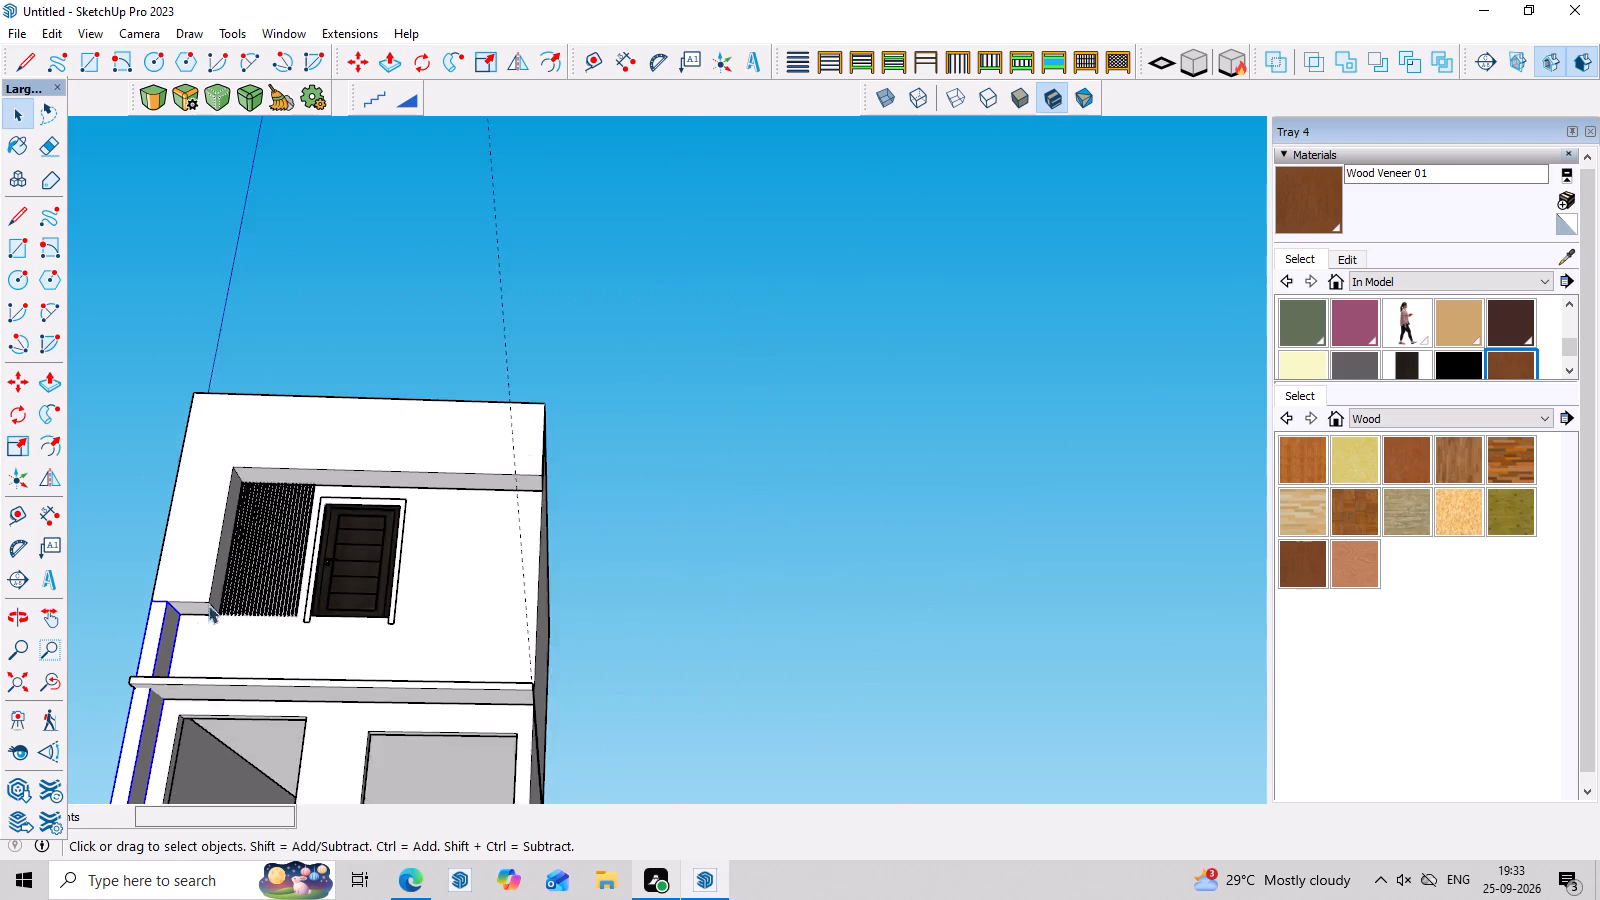
{"action": "scroll", "coordinate": [208, 605], "scroll_direction": "down", "scroll_amount": 8}
{"action": "middle_click_drag", "start_coordinate": [241, 670], "coordinate": [241, 683]}
{"action": "scroll", "coordinate": [181, 732], "scroll_direction": "up", "scroll_amount": 11}
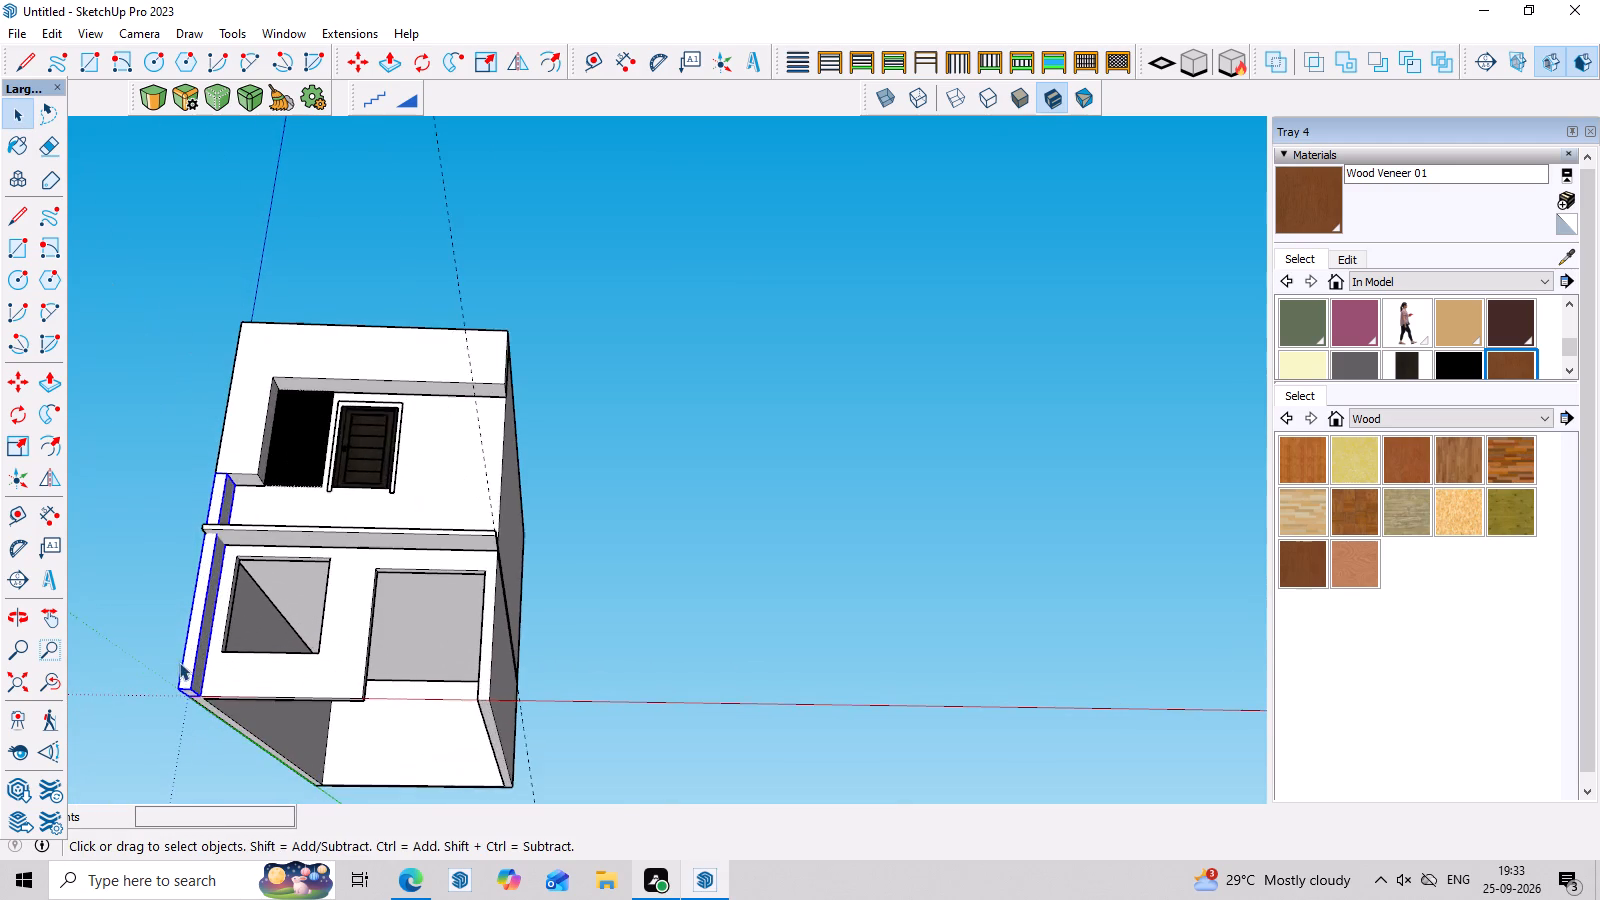
{"action": "scroll", "coordinate": [198, 710], "scroll_direction": "up", "scroll_amount": 3}
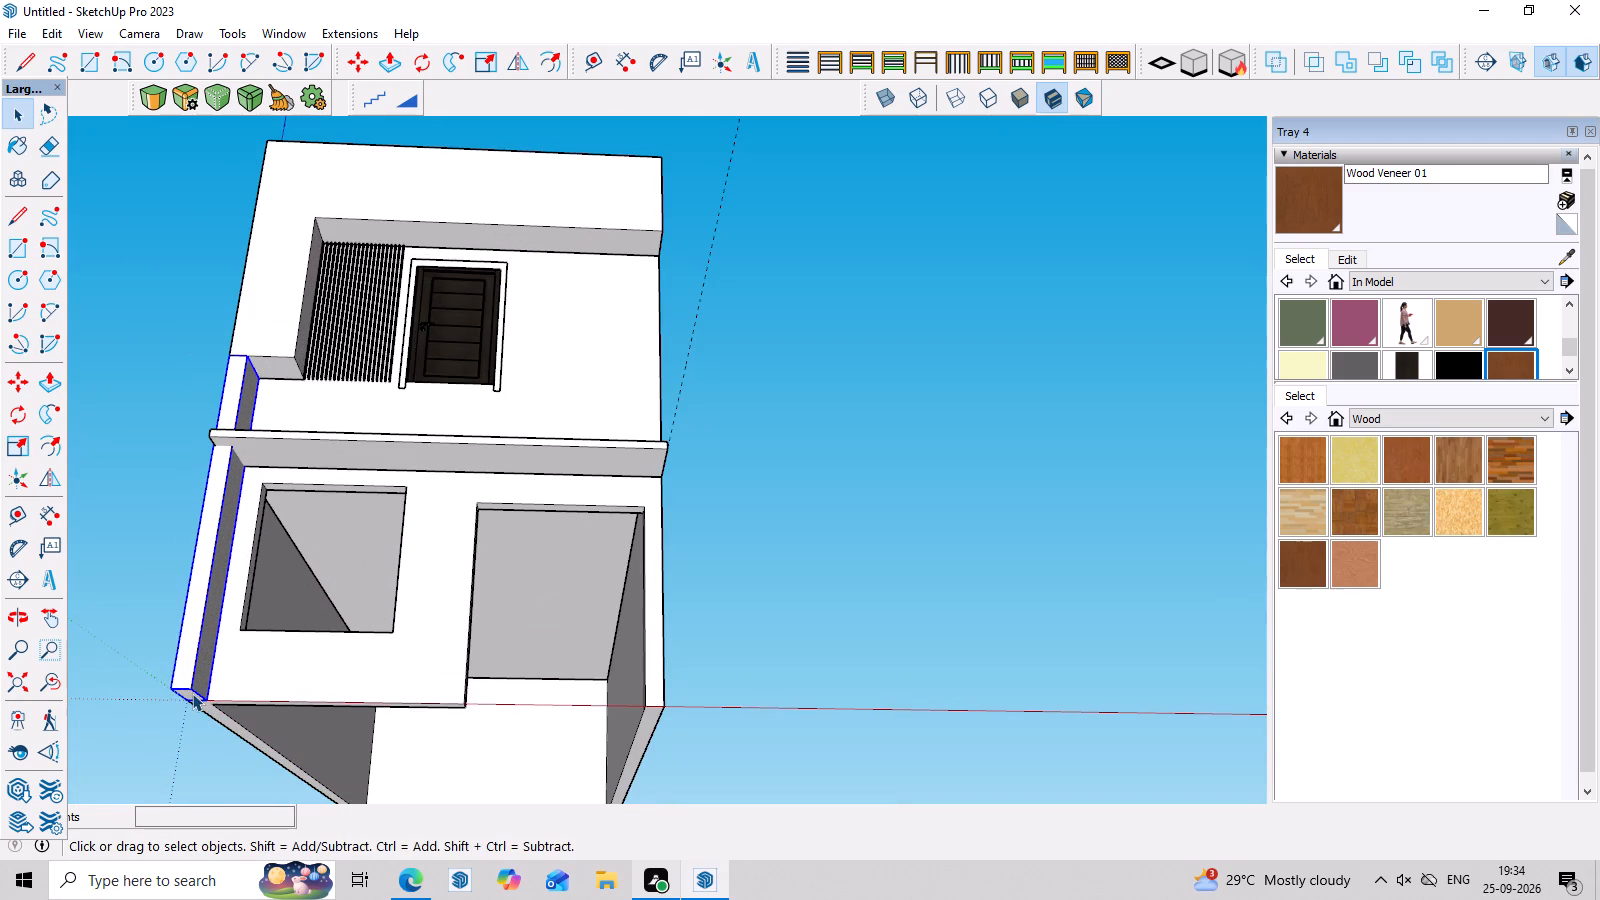
{"action": "key", "text": "m"}
{"action": "left_click", "coordinate": [205, 700]}
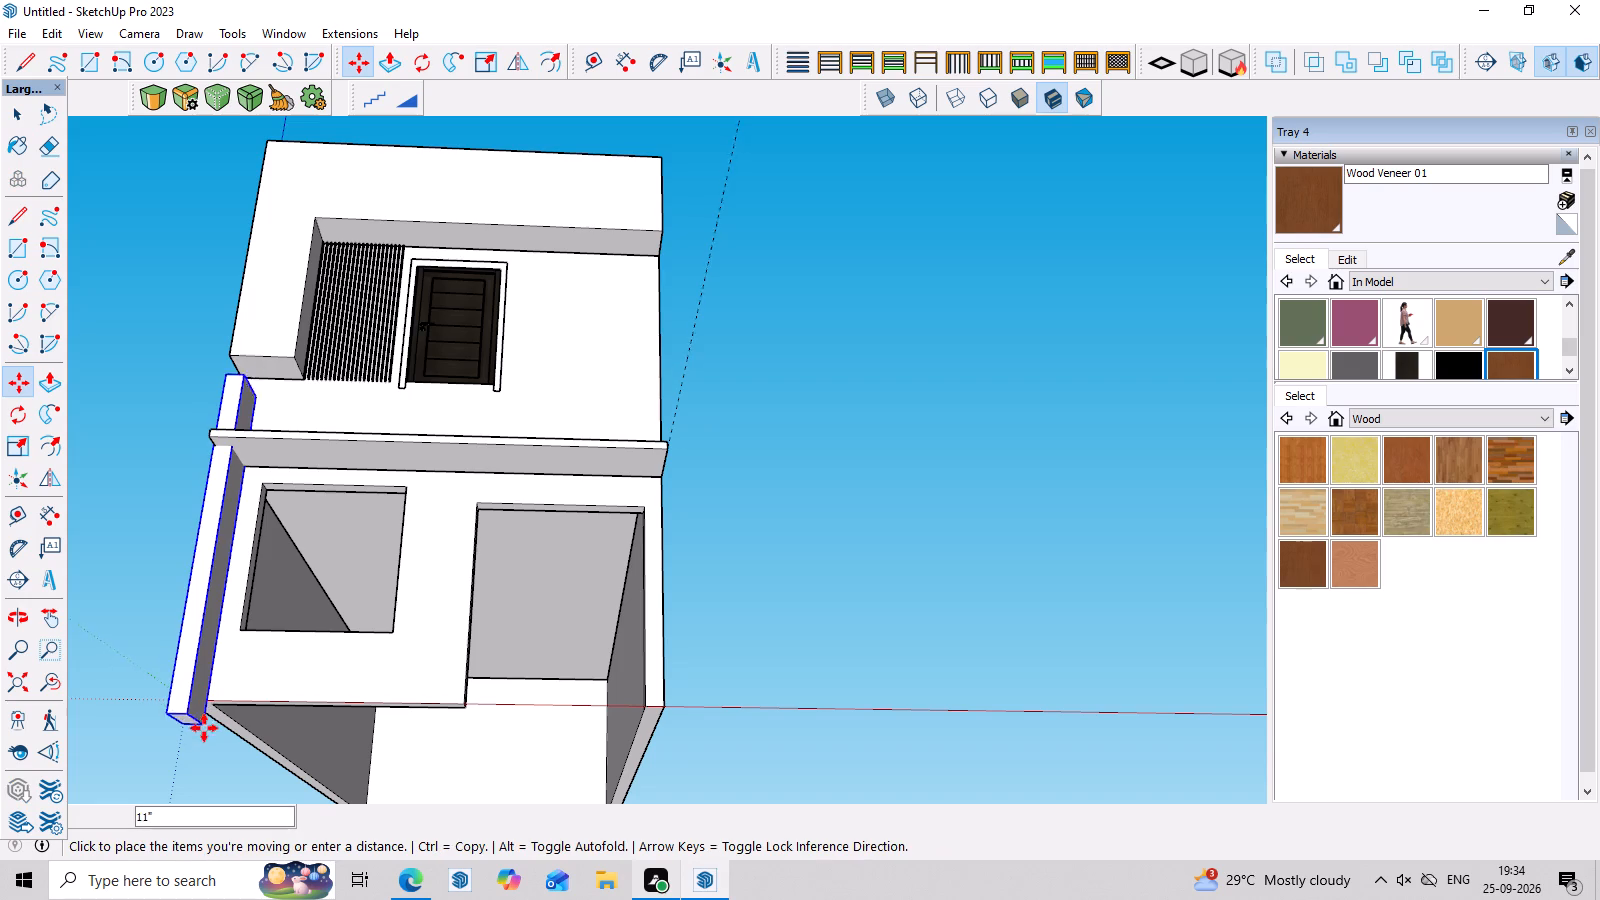
{"action": "left_click", "coordinate": [202, 744]}
Push/Pull the underside of the upper frame's vertical leg down 1' 8" to the top of the side column.
{"action": "middle_click_drag", "start_coordinate": [367, 375], "coordinate": [335, 661]}
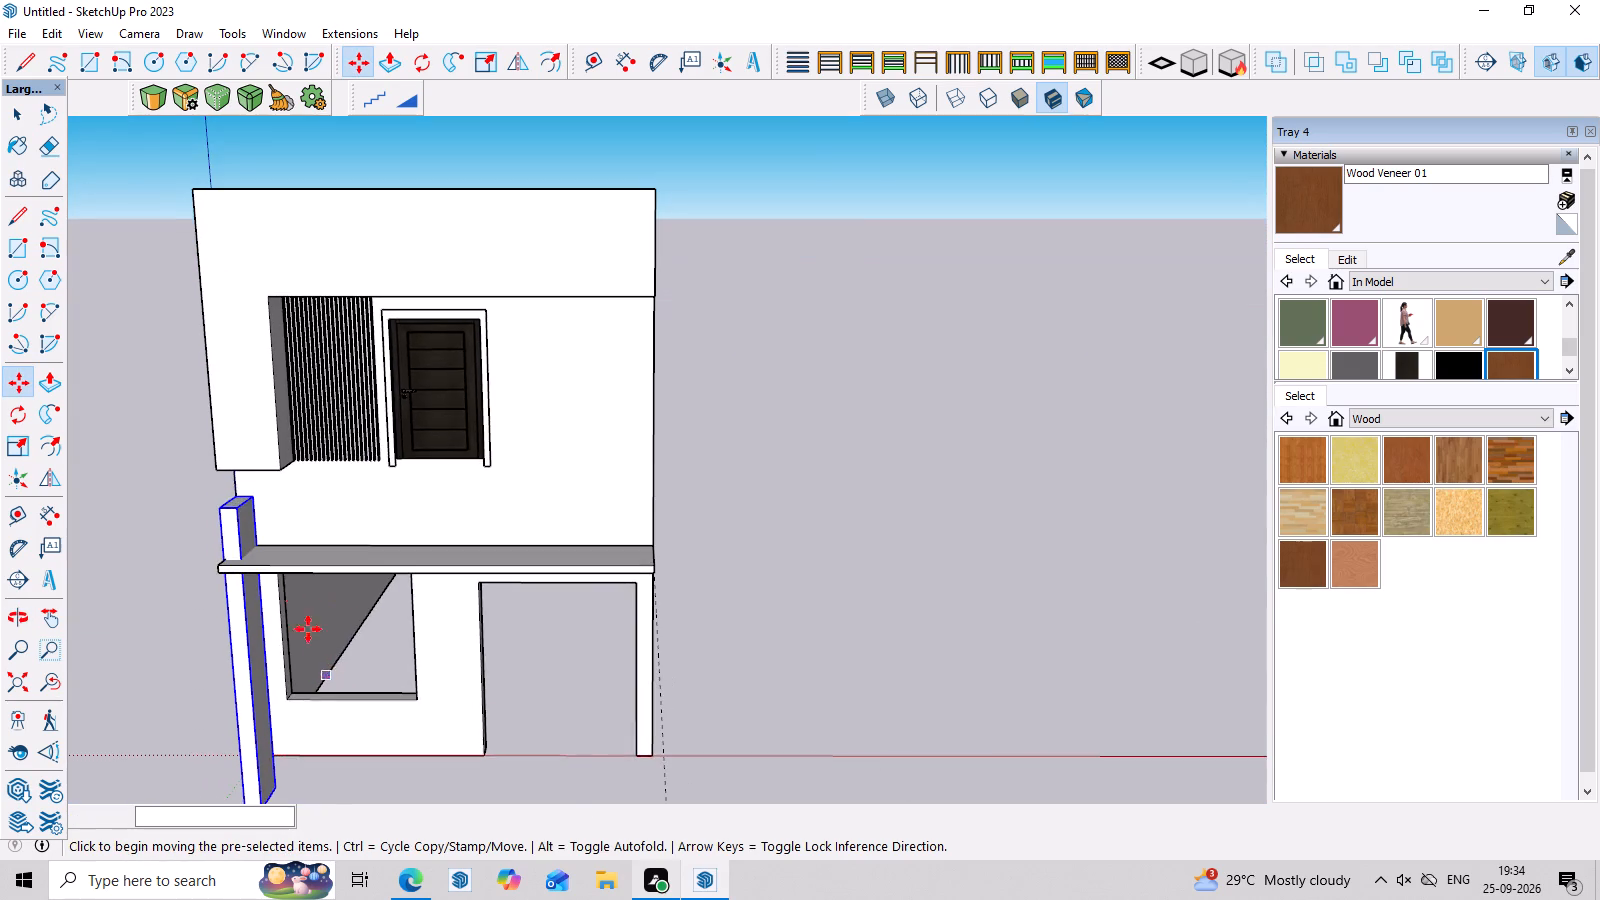
{"action": "scroll", "coordinate": [276, 512], "scroll_direction": "up", "scroll_amount": 4}
{"action": "key", "text": "space"}
{"action": "middle_click_drag", "start_coordinate": [261, 470], "coordinate": [289, 270]}
{"action": "scroll", "coordinate": [279, 377], "scroll_direction": "up", "scroll_amount": 2}
{"action": "key", "text": "space"}
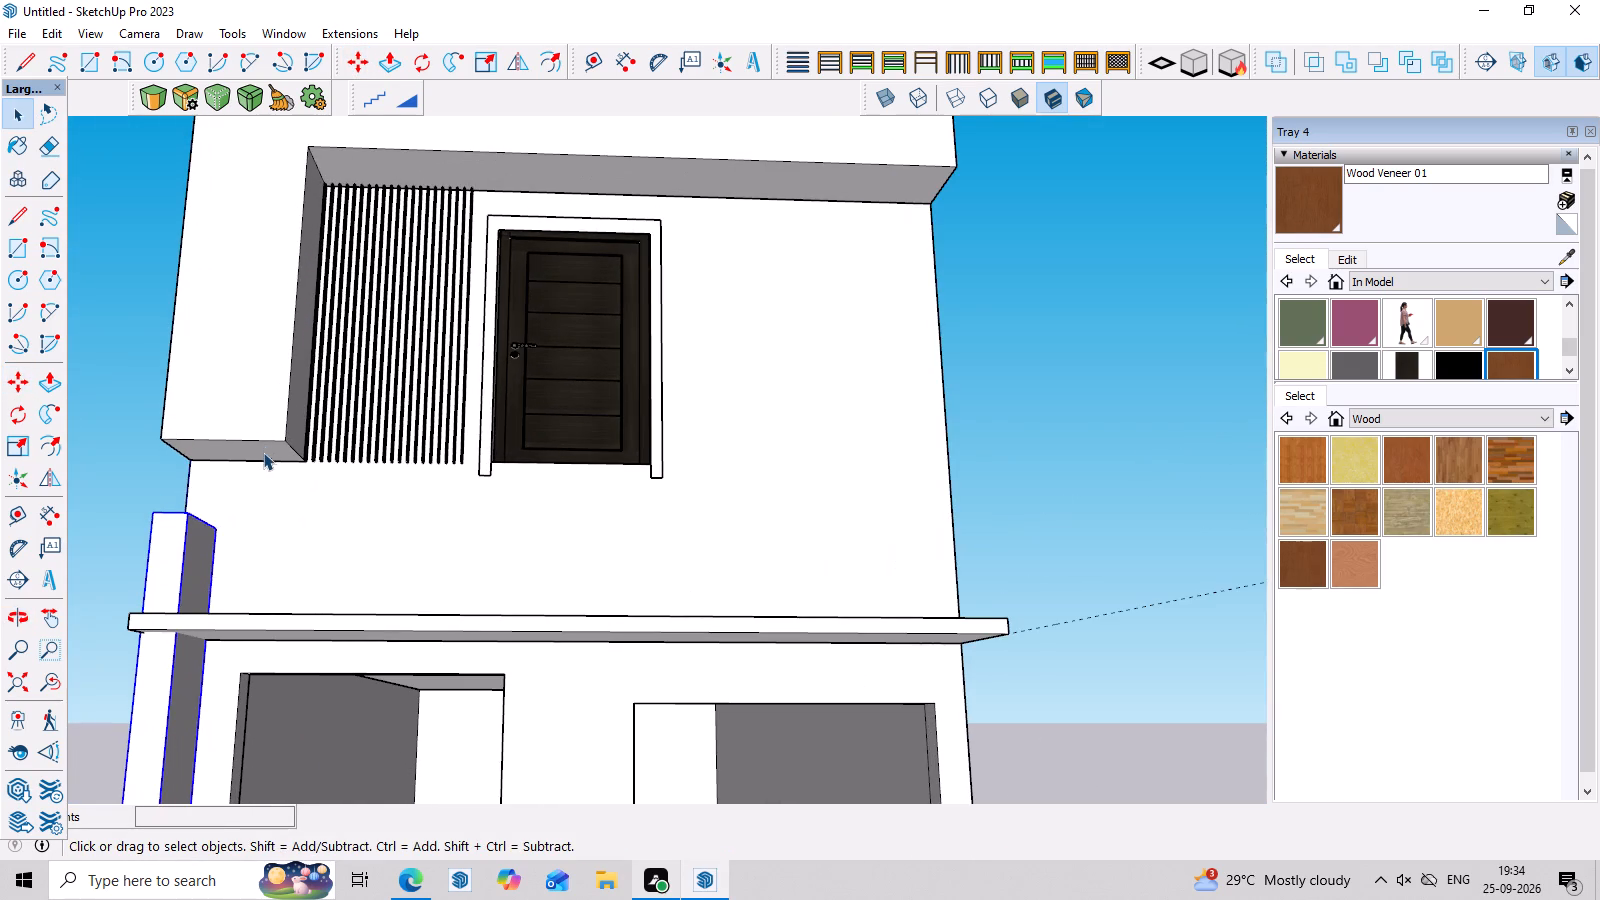
{"action": "left_click", "coordinate": [261, 454]}
{"action": "left_click", "coordinate": [261, 454]}
{"action": "scroll", "coordinate": [261, 454], "scroll_direction": "up", "scroll_amount": 3}
{"action": "double_click", "coordinate": [261, 451]}
{"action": "left_click", "coordinate": [261, 451]}
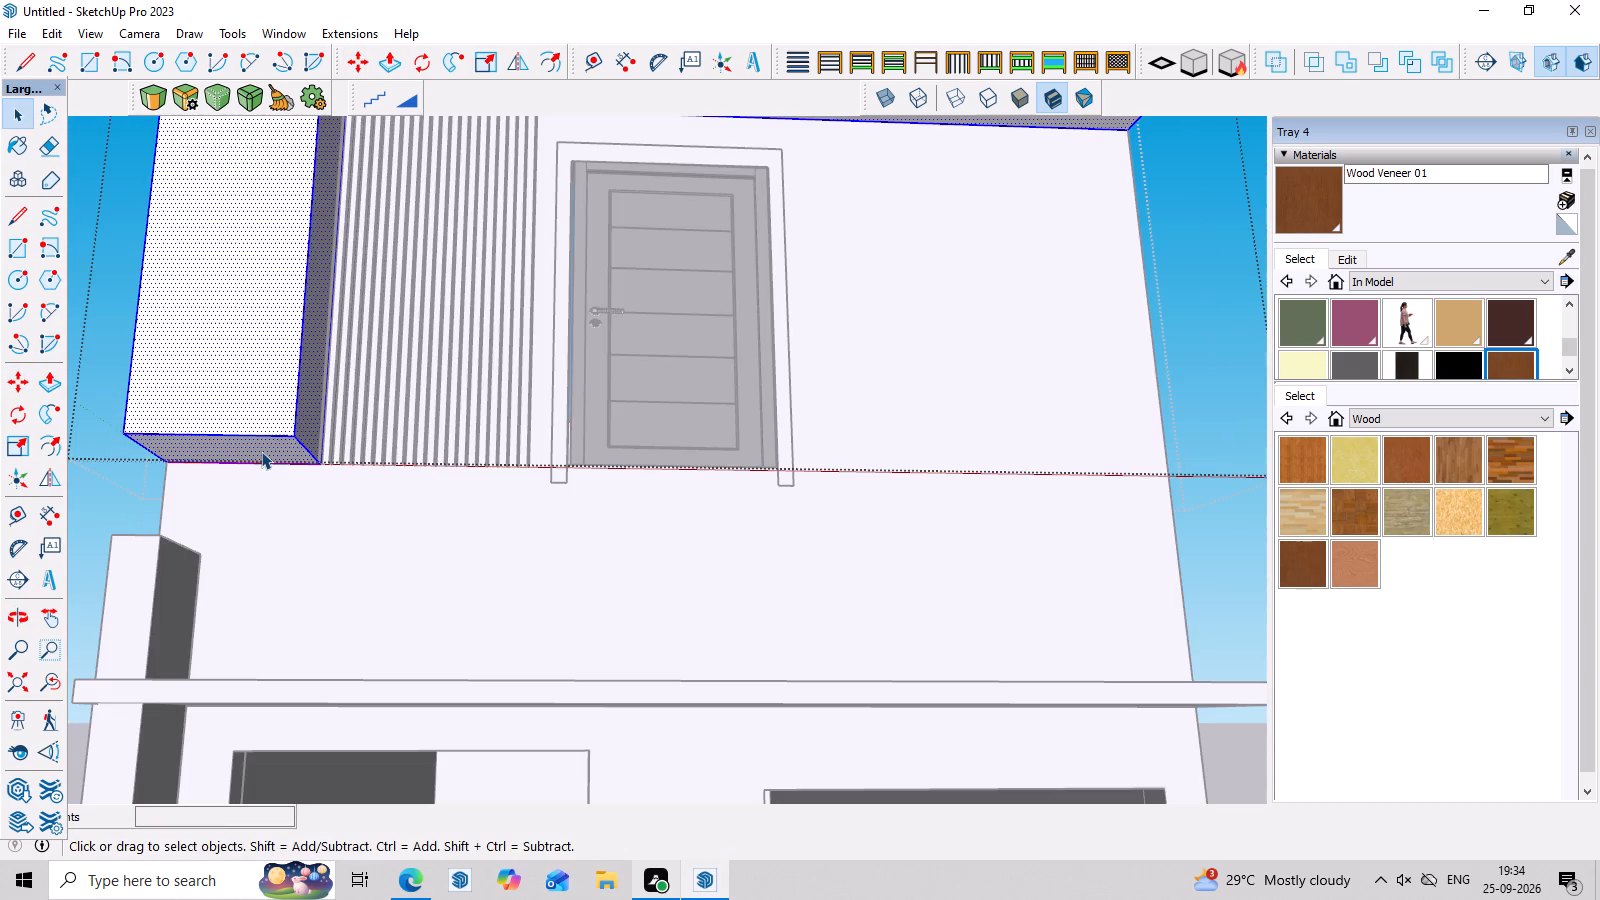
{"action": "left_click", "coordinate": [261, 451]}
{"action": "key", "text": "p"}
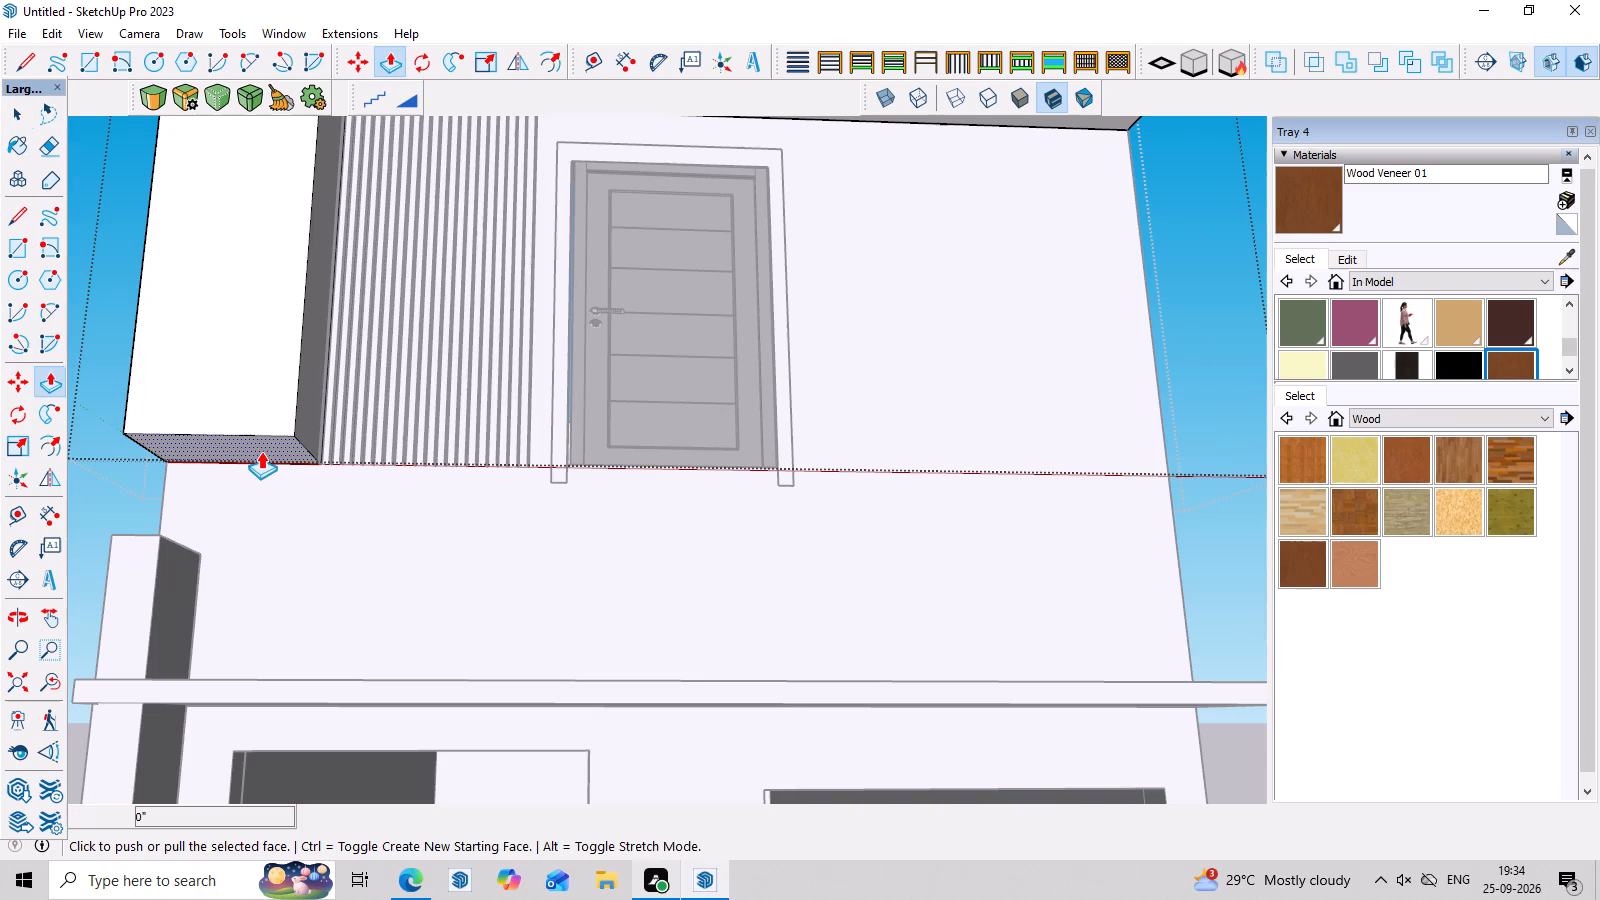
{"action": "left_click", "coordinate": [130, 434]}
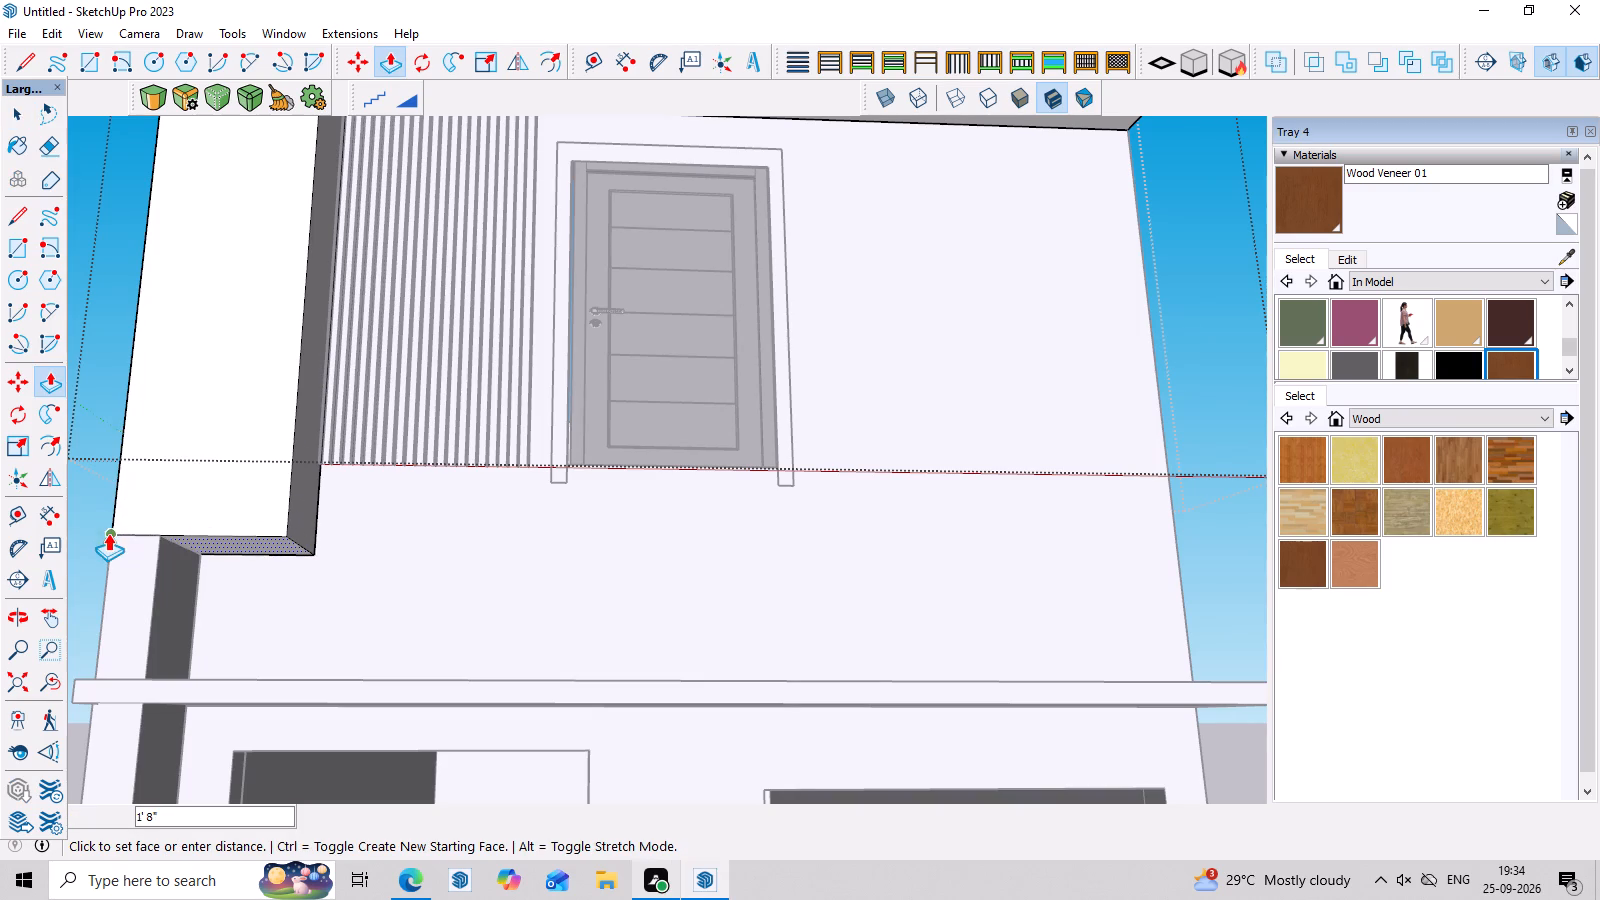
{"action": "left_click", "coordinate": [108, 538]}
{"action": "scroll", "coordinate": [230, 545], "scroll_direction": "down", "scroll_amount": 12}
{"action": "middle_click_drag", "start_coordinate": [525, 597], "coordinate": [542, 728]}
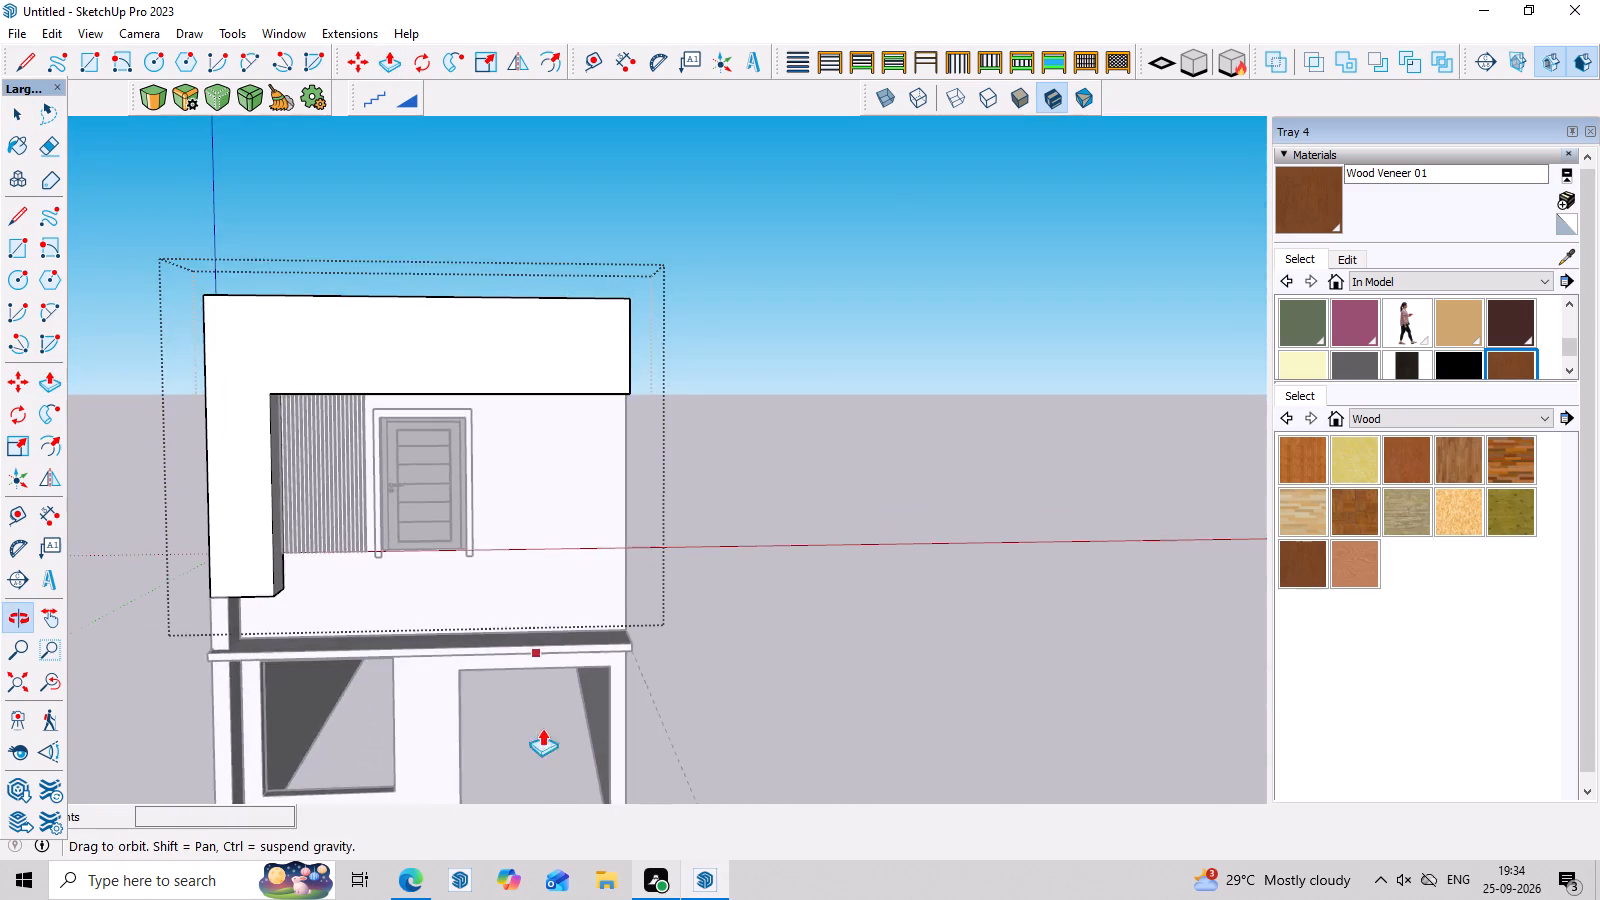
{"action": "scroll", "coordinate": [579, 517], "scroll_direction": "down", "scroll_amount": 4}
{"action": "middle_click_drag", "start_coordinate": [621, 577], "coordinate": [597, 444]}
{"action": "scroll", "coordinate": [388, 436], "scroll_direction": "up", "scroll_amount": 3}
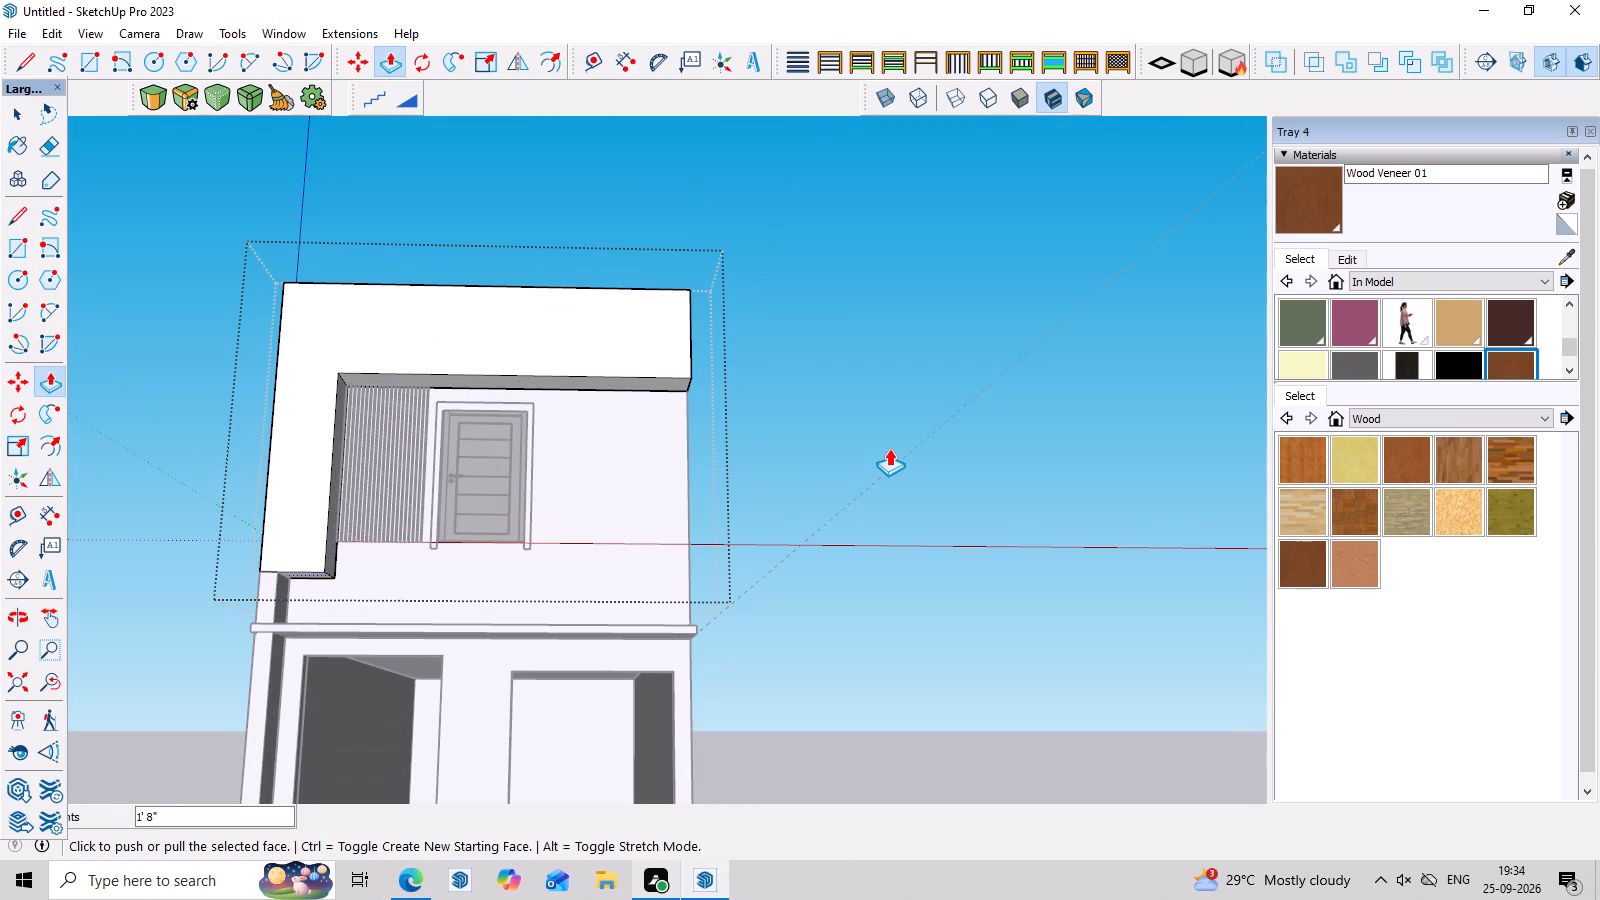
{"action": "key", "text": "space"}
{"action": "left_click", "coordinate": [895, 451]}
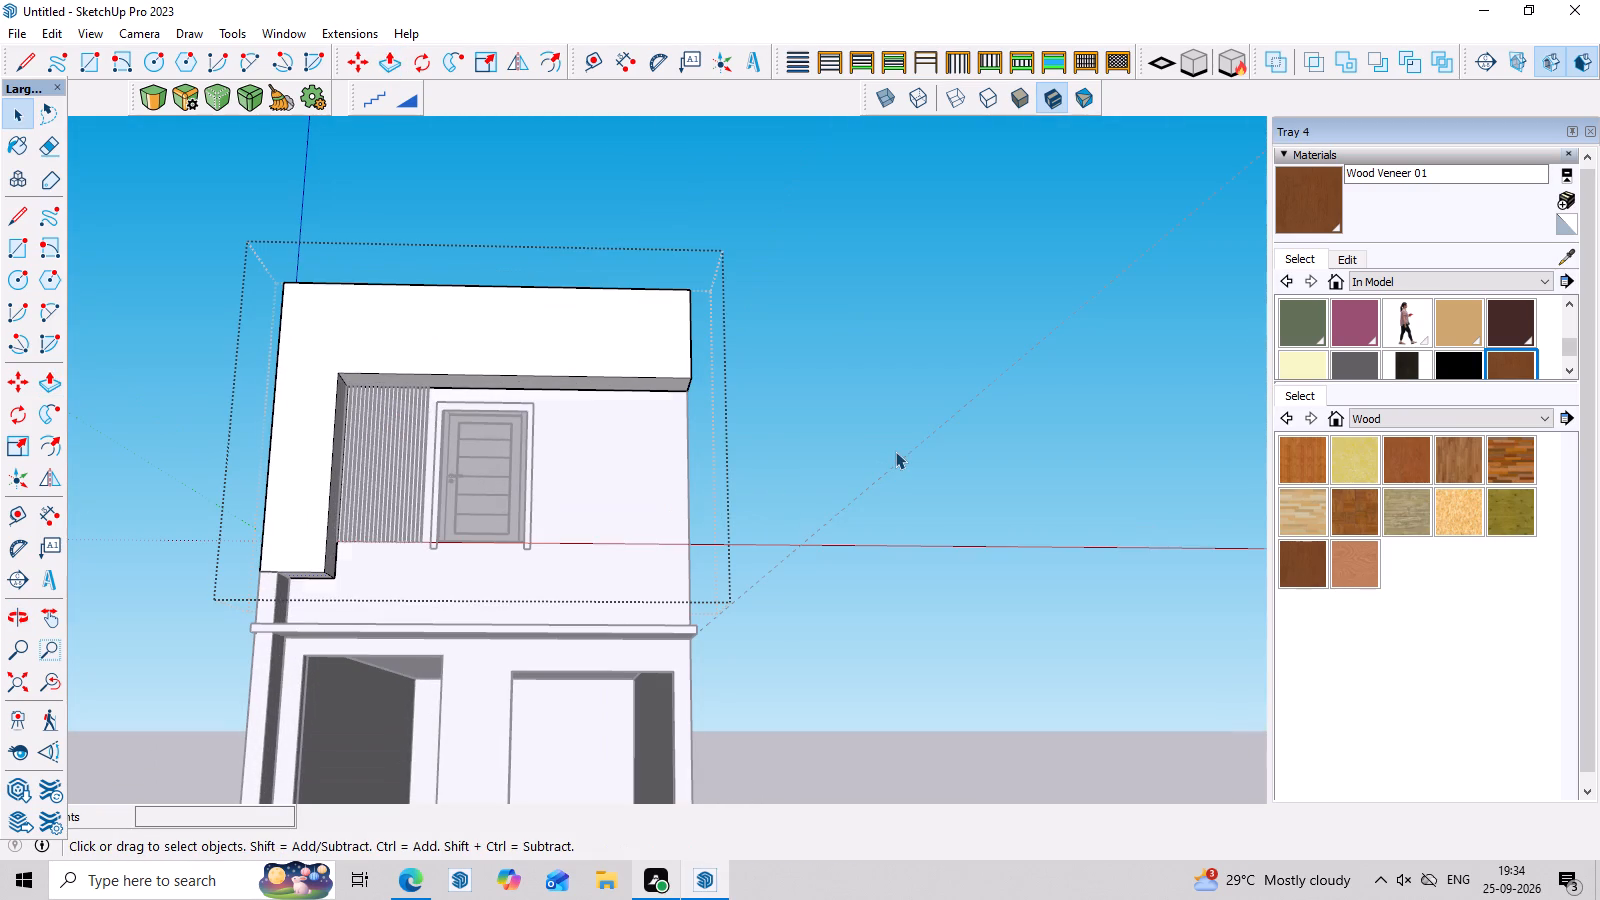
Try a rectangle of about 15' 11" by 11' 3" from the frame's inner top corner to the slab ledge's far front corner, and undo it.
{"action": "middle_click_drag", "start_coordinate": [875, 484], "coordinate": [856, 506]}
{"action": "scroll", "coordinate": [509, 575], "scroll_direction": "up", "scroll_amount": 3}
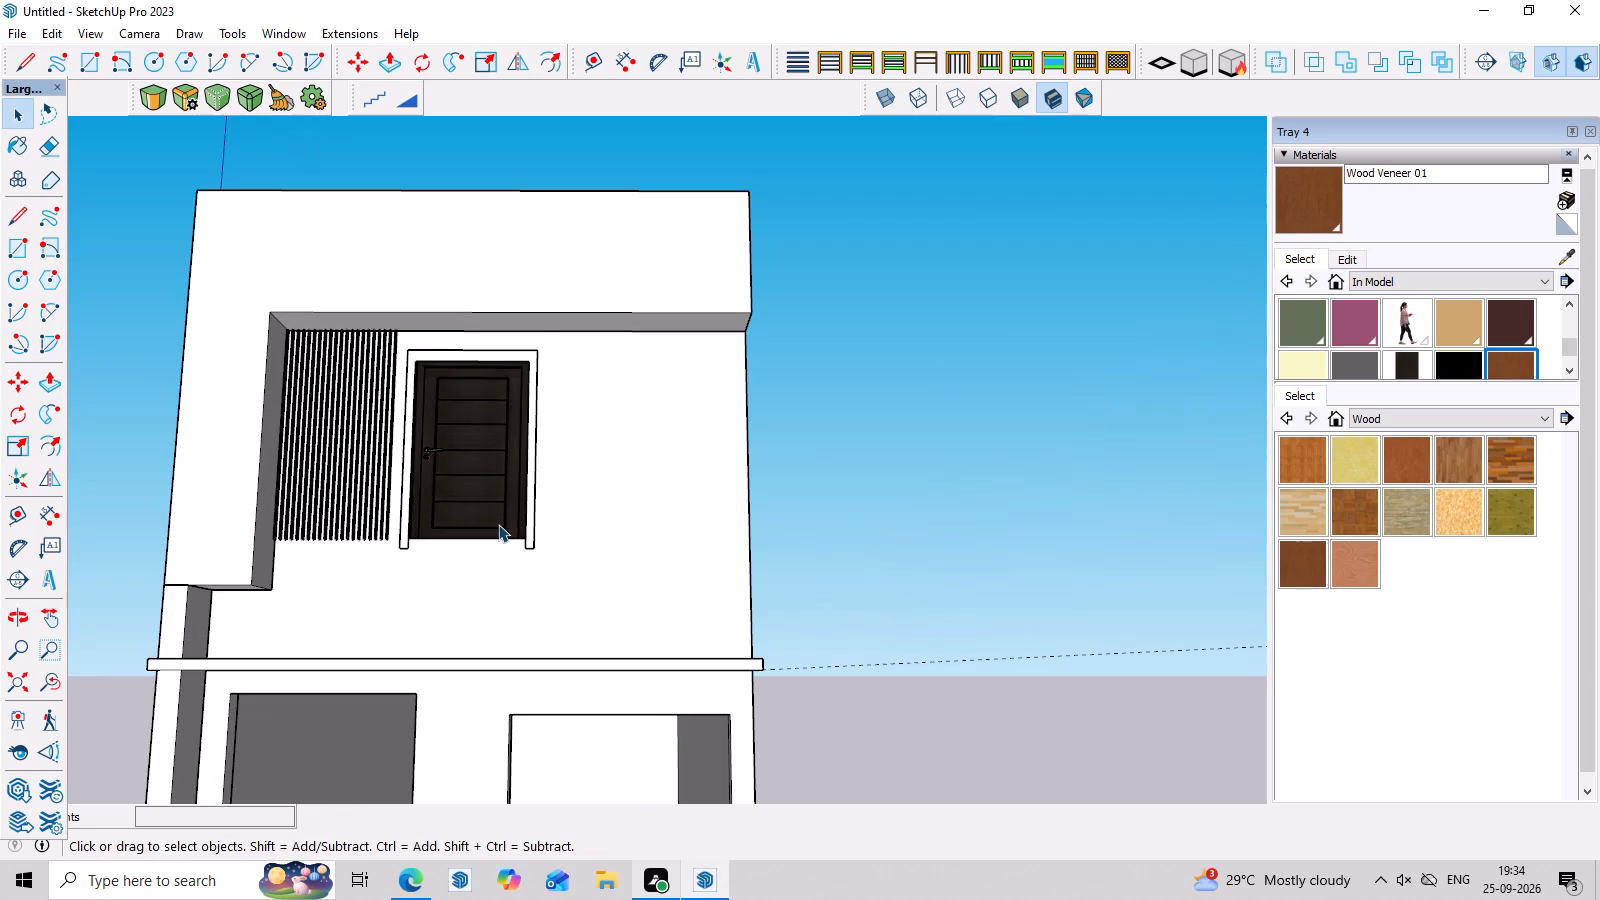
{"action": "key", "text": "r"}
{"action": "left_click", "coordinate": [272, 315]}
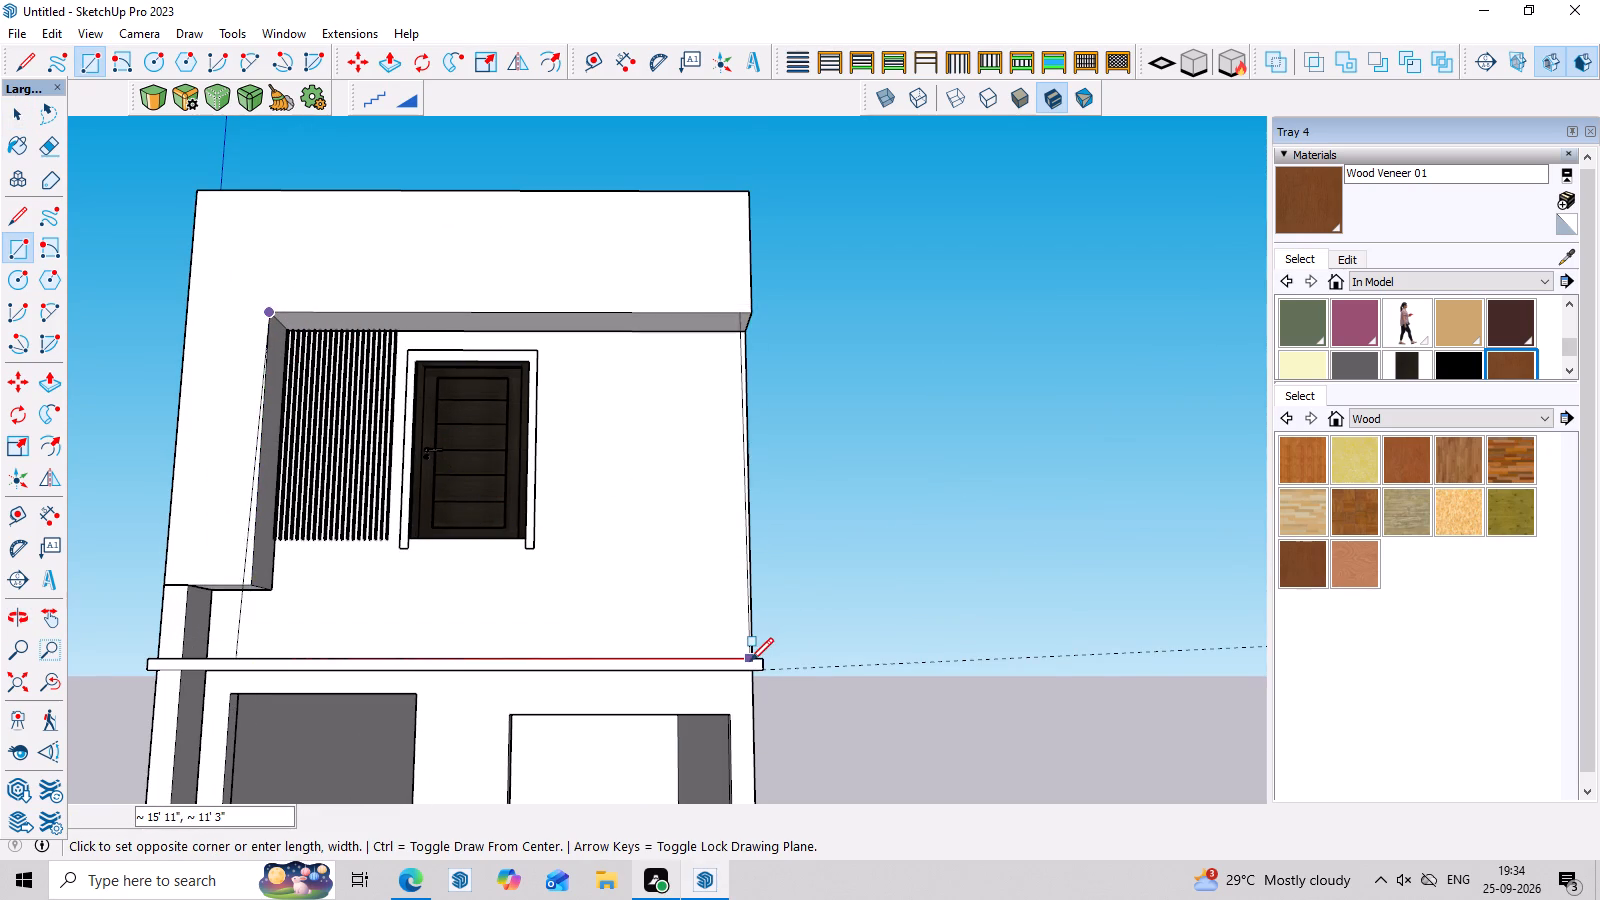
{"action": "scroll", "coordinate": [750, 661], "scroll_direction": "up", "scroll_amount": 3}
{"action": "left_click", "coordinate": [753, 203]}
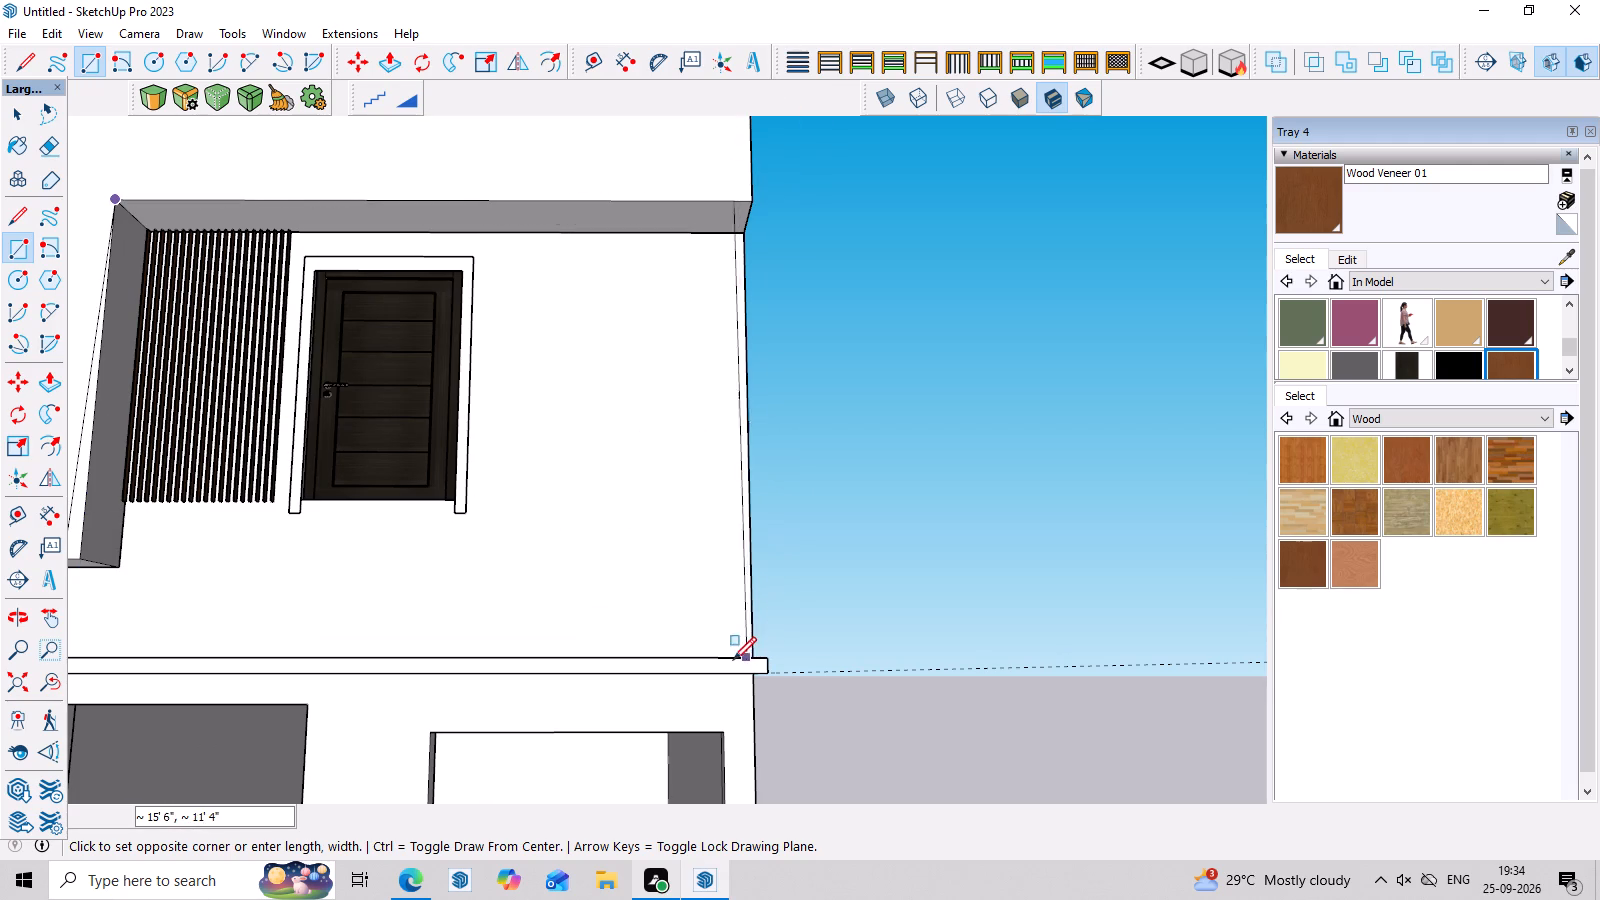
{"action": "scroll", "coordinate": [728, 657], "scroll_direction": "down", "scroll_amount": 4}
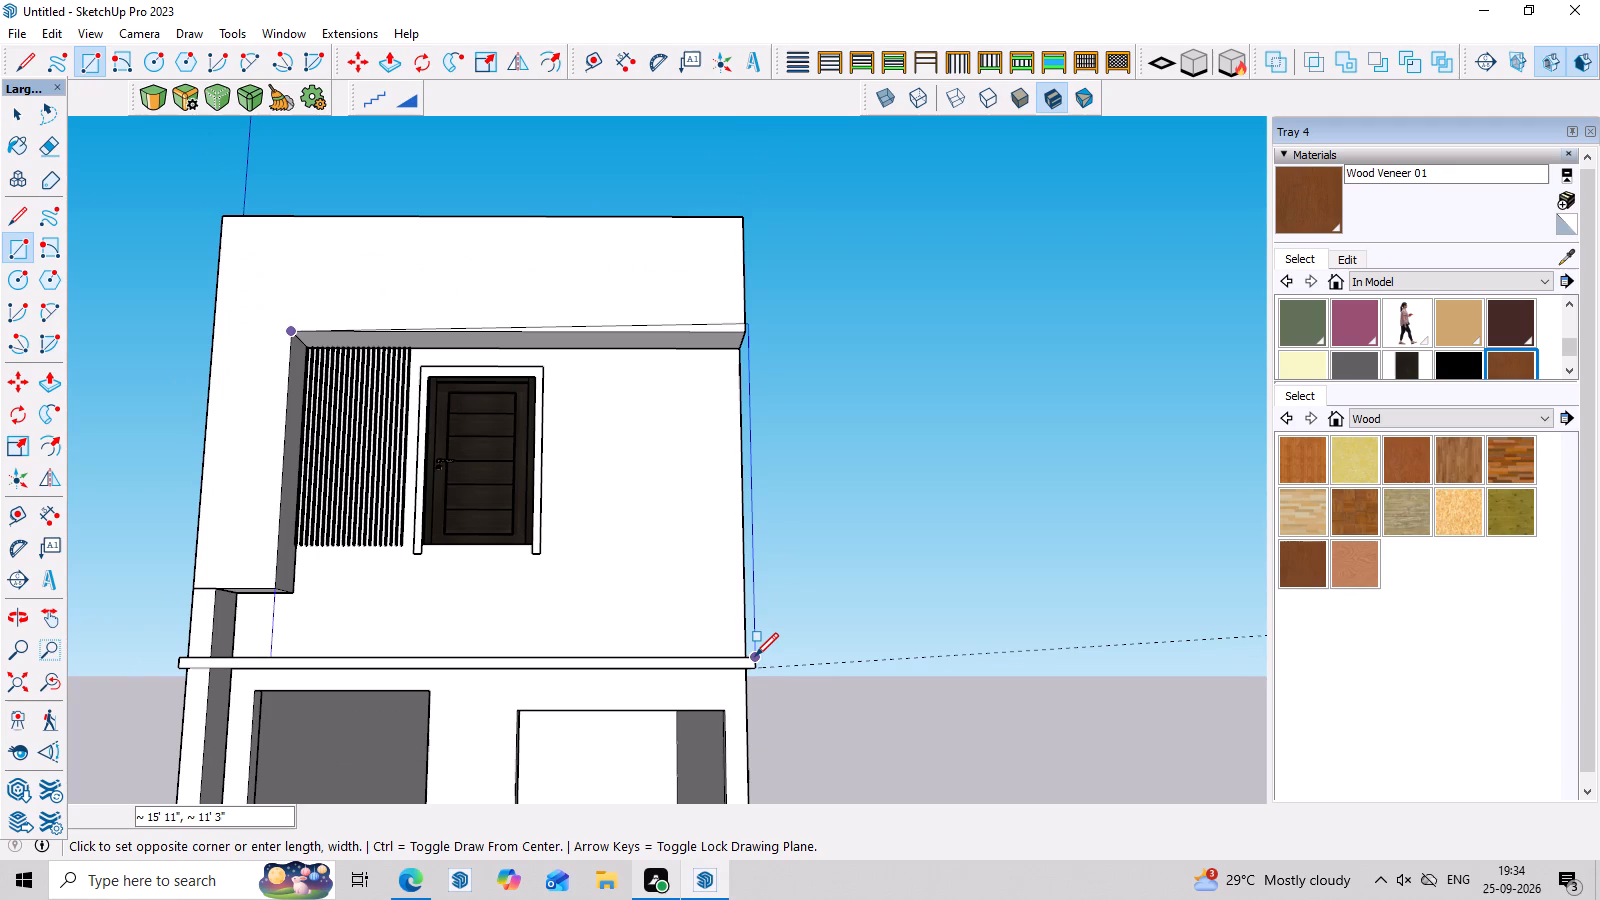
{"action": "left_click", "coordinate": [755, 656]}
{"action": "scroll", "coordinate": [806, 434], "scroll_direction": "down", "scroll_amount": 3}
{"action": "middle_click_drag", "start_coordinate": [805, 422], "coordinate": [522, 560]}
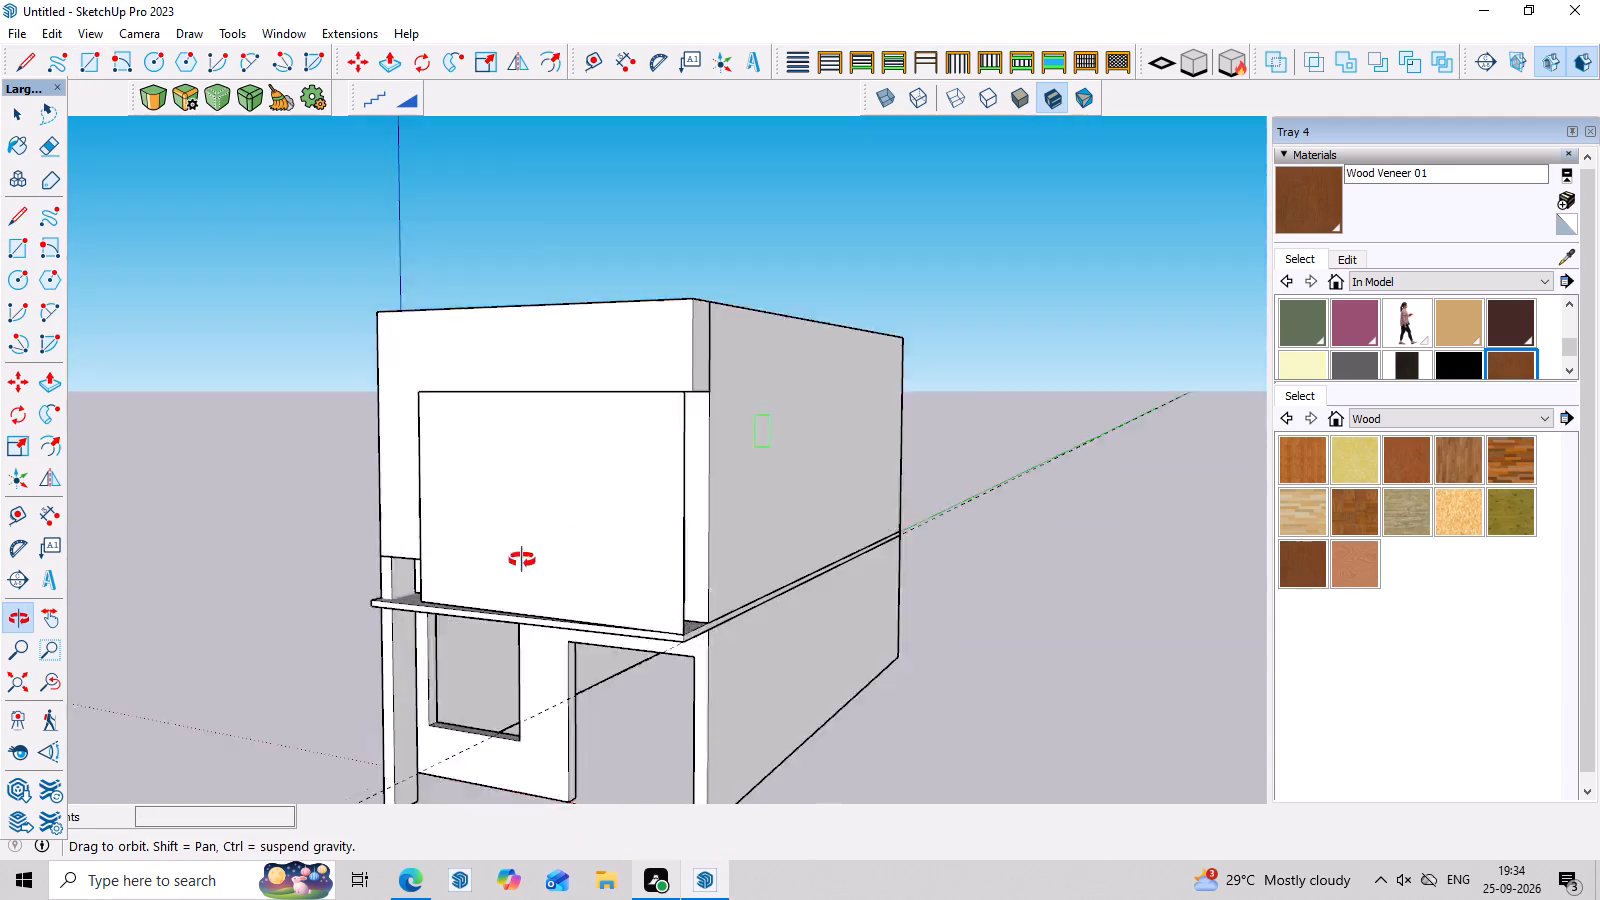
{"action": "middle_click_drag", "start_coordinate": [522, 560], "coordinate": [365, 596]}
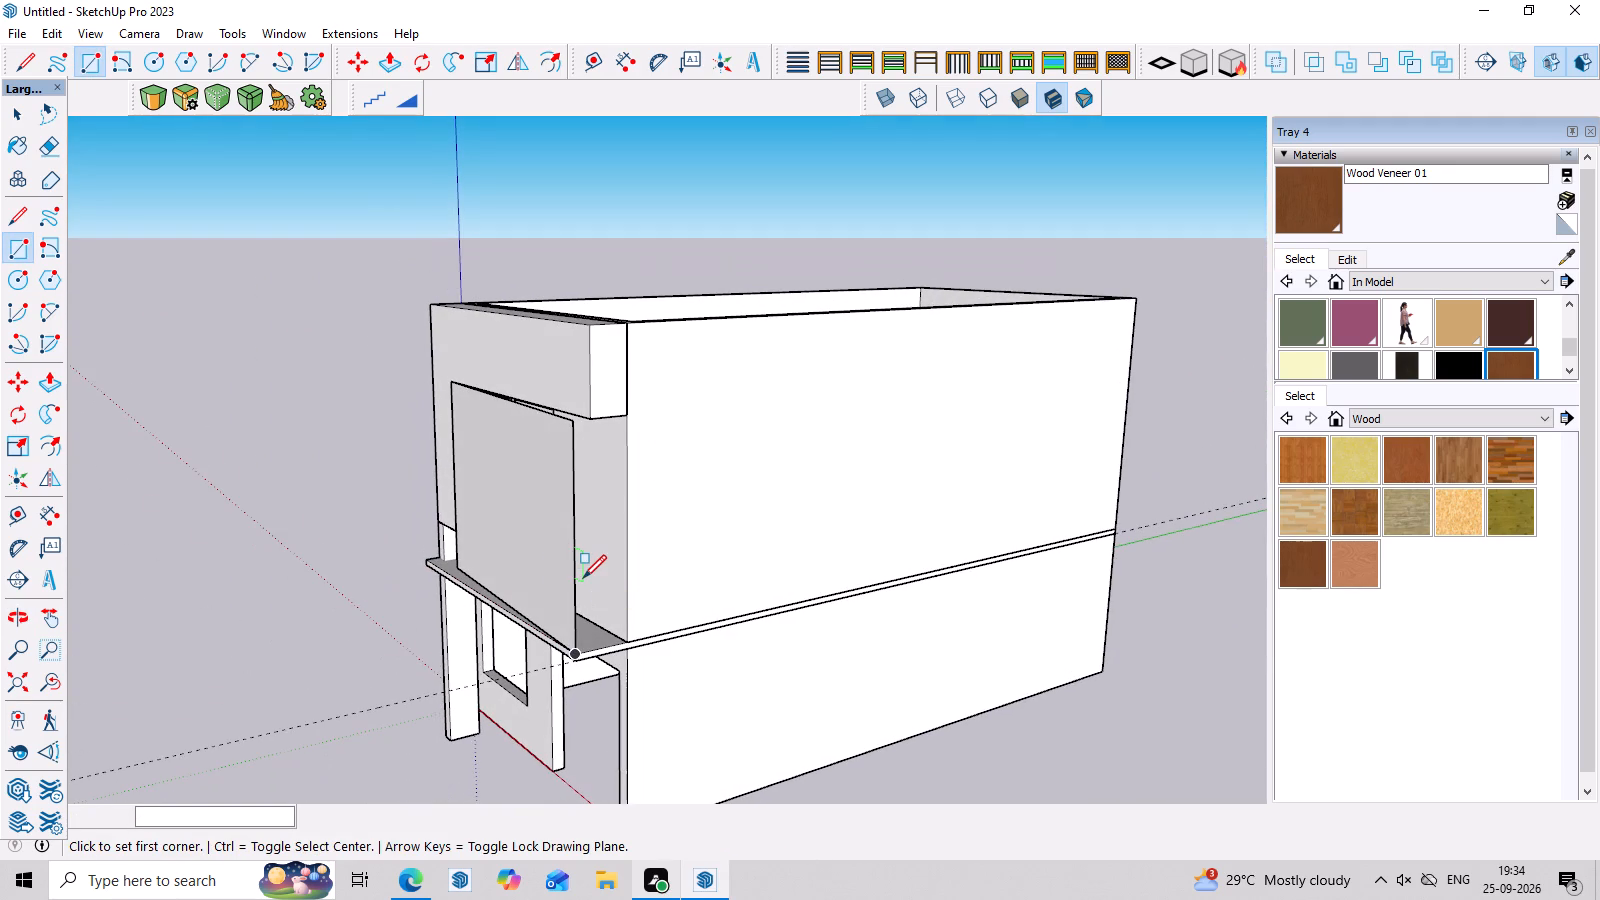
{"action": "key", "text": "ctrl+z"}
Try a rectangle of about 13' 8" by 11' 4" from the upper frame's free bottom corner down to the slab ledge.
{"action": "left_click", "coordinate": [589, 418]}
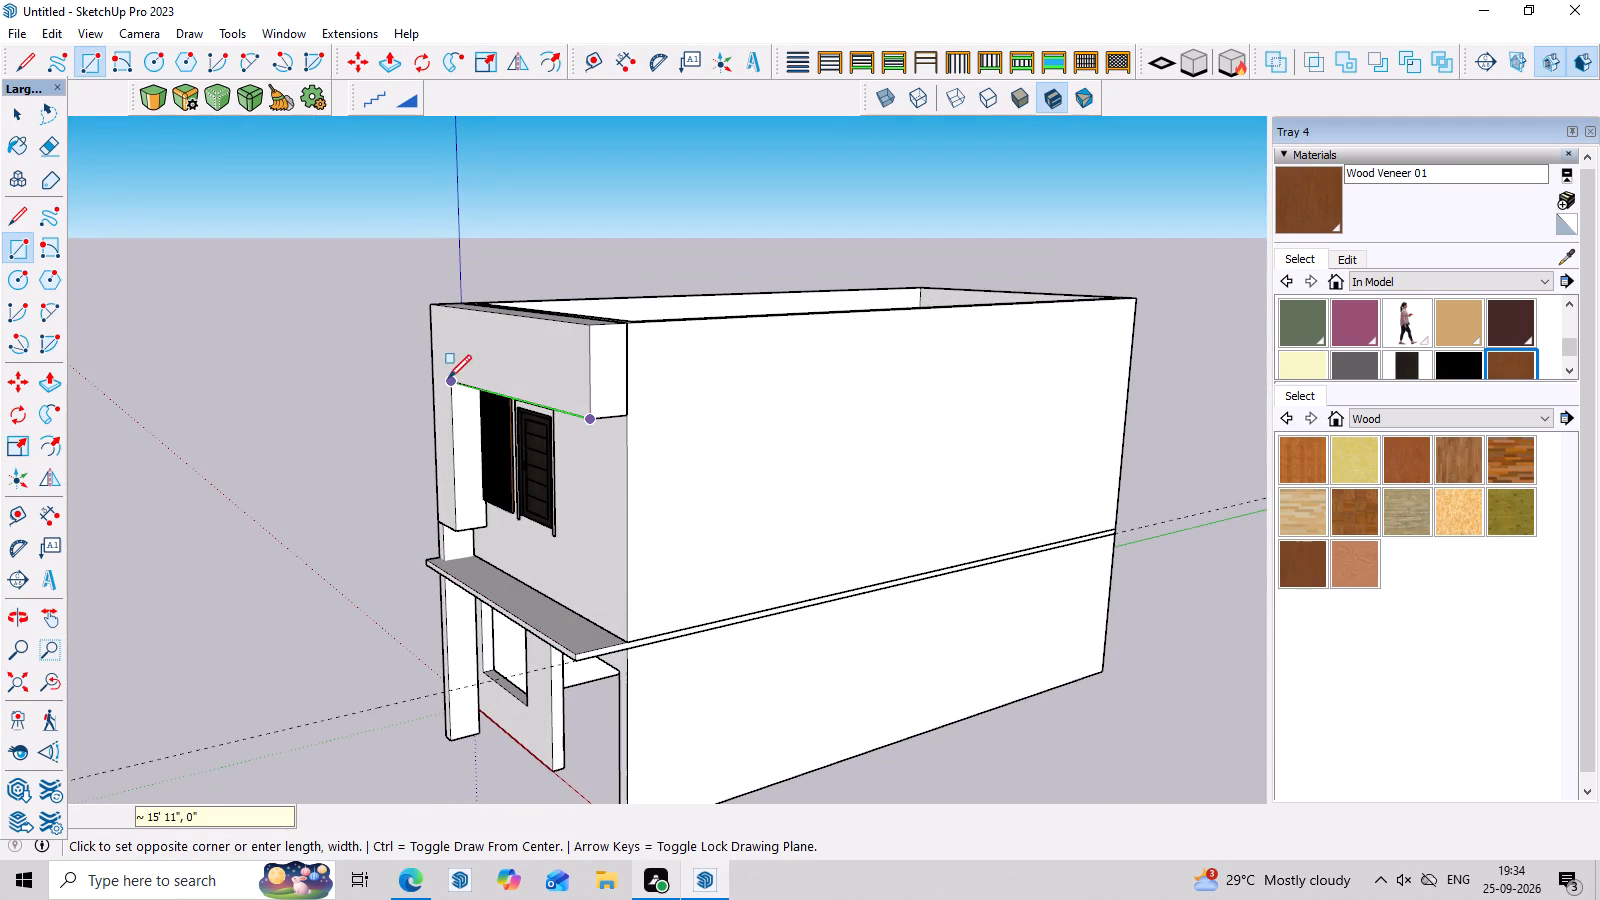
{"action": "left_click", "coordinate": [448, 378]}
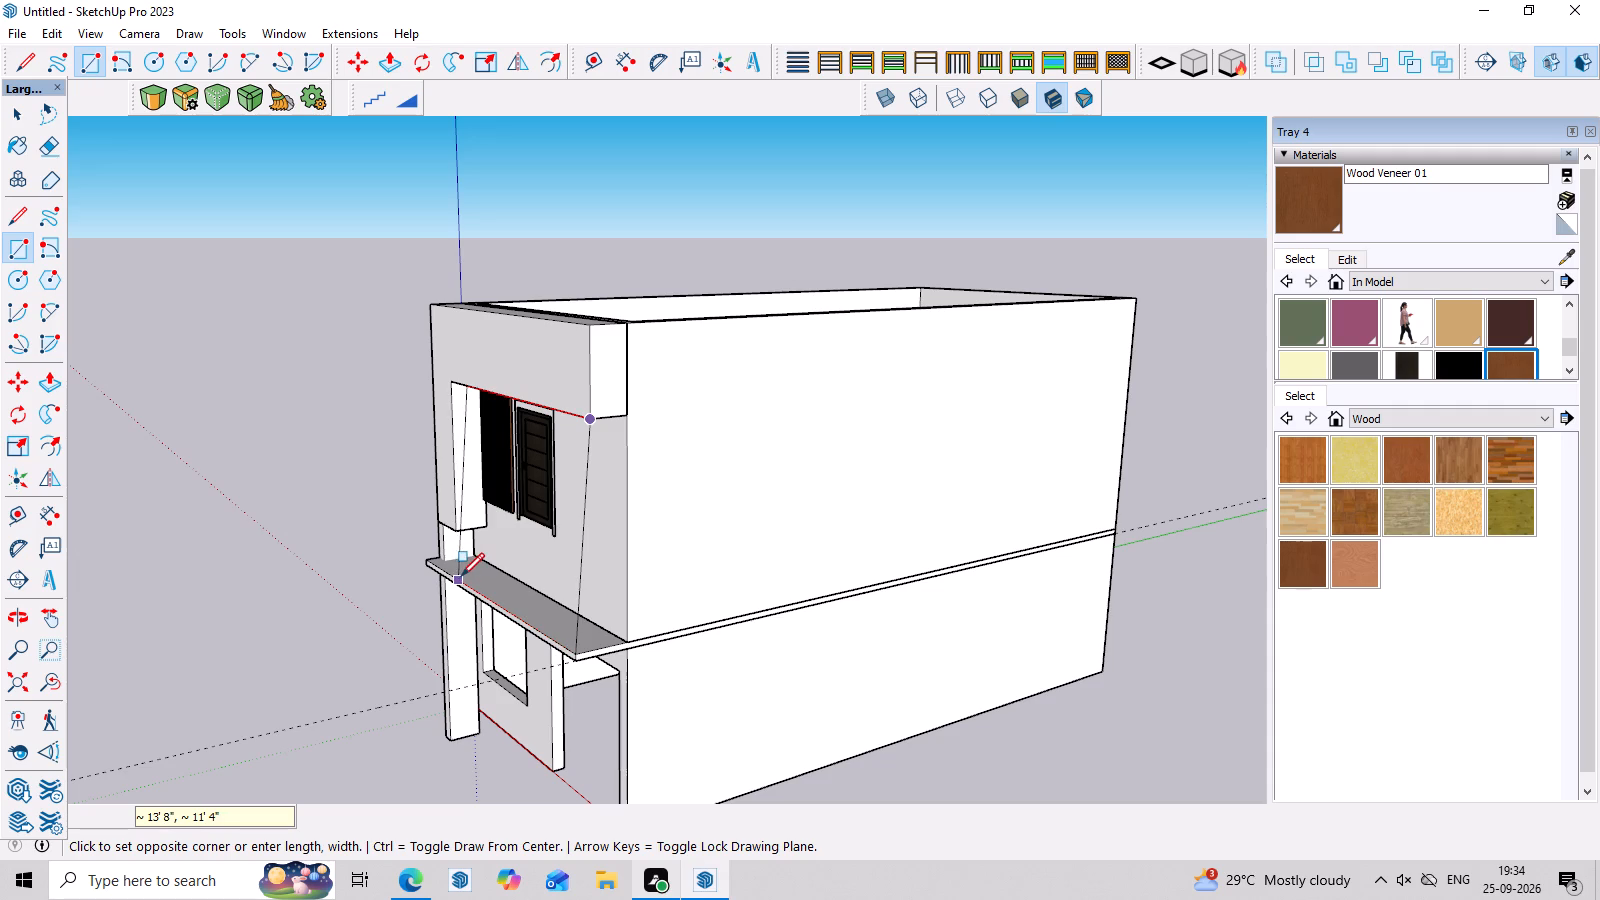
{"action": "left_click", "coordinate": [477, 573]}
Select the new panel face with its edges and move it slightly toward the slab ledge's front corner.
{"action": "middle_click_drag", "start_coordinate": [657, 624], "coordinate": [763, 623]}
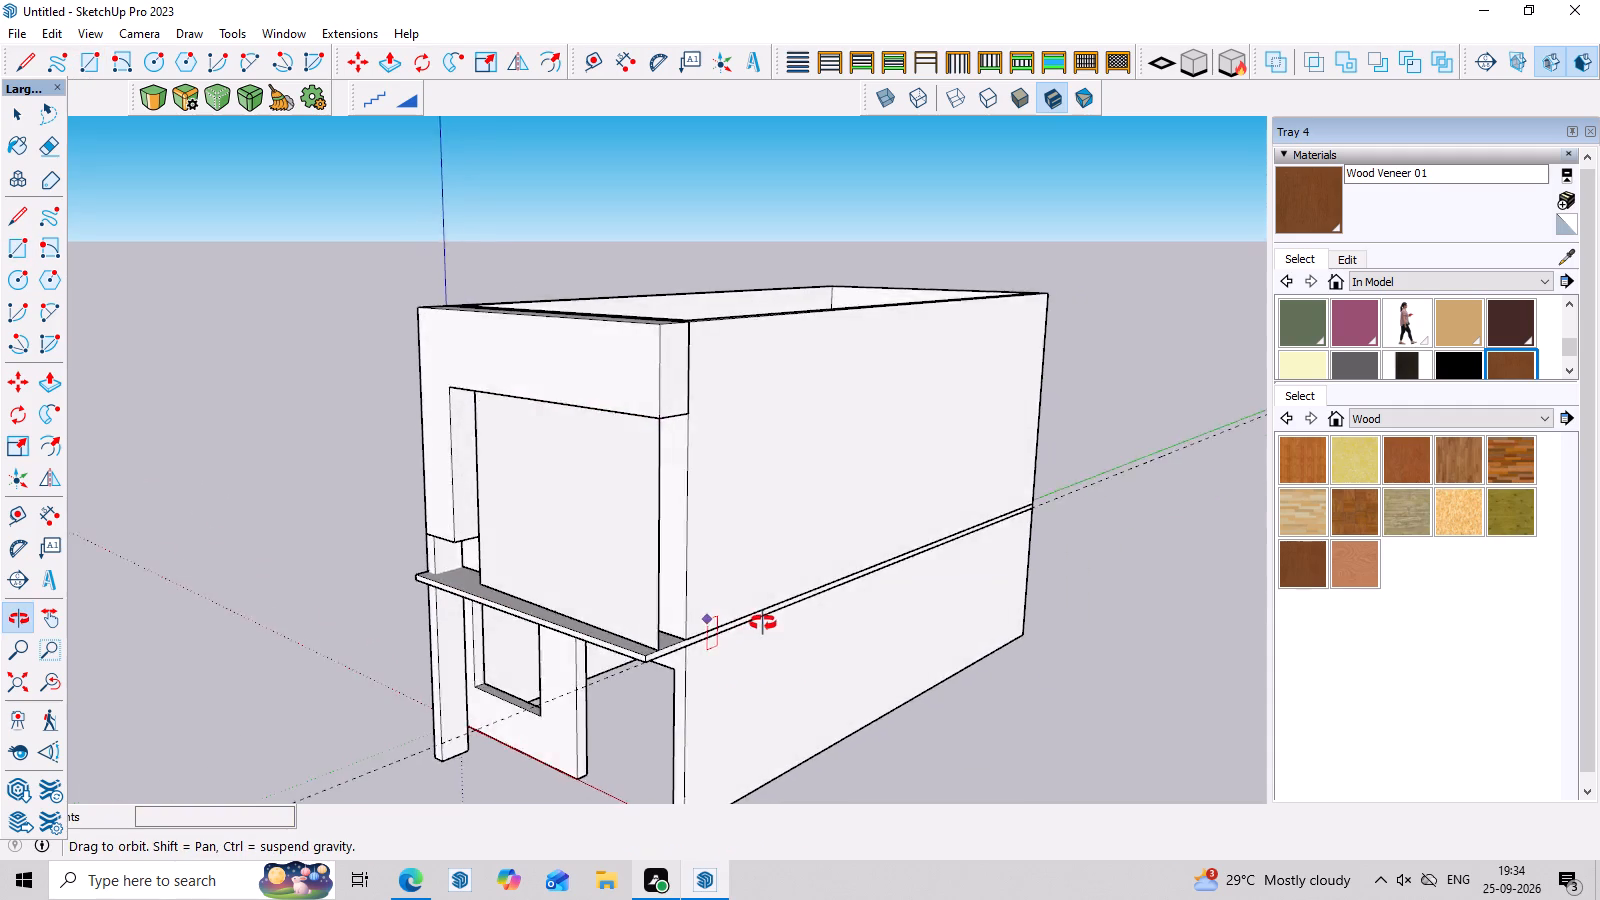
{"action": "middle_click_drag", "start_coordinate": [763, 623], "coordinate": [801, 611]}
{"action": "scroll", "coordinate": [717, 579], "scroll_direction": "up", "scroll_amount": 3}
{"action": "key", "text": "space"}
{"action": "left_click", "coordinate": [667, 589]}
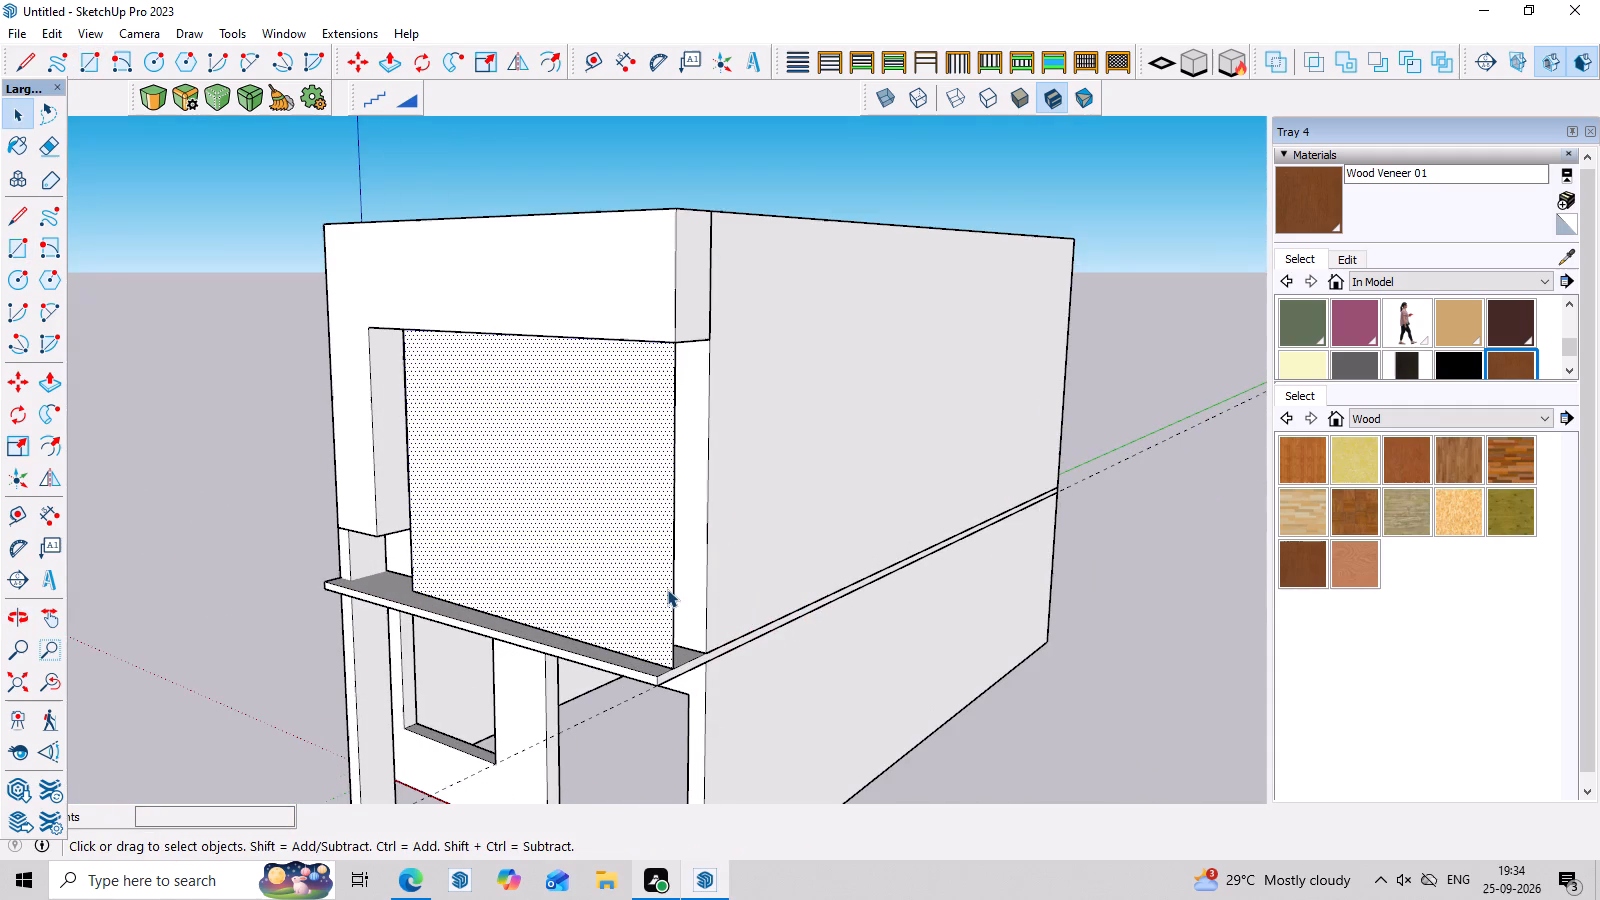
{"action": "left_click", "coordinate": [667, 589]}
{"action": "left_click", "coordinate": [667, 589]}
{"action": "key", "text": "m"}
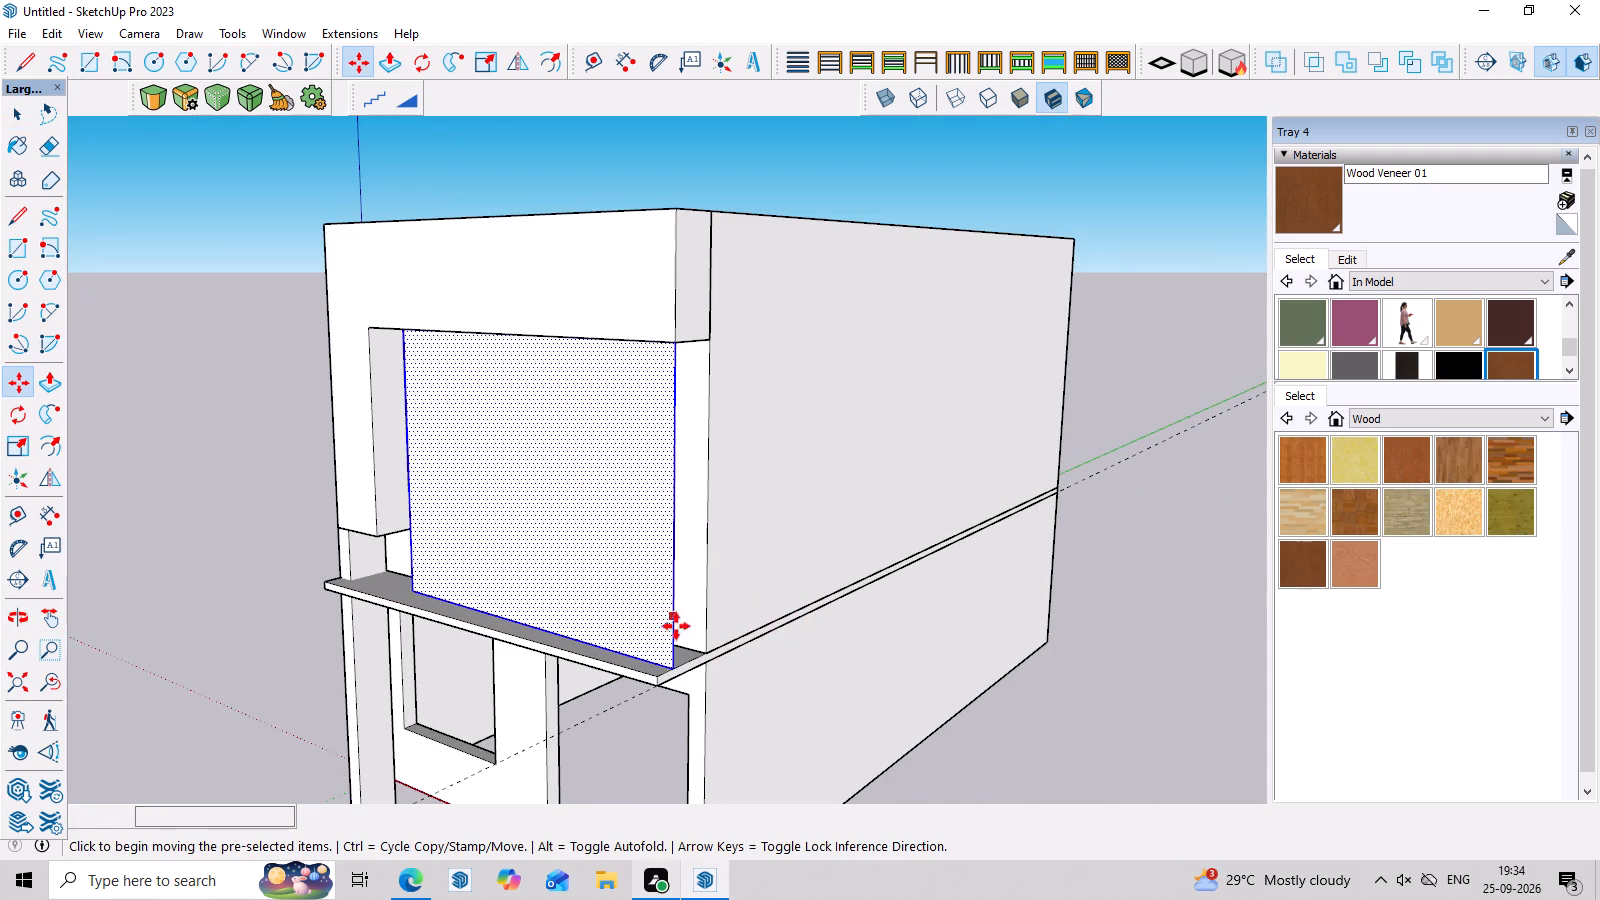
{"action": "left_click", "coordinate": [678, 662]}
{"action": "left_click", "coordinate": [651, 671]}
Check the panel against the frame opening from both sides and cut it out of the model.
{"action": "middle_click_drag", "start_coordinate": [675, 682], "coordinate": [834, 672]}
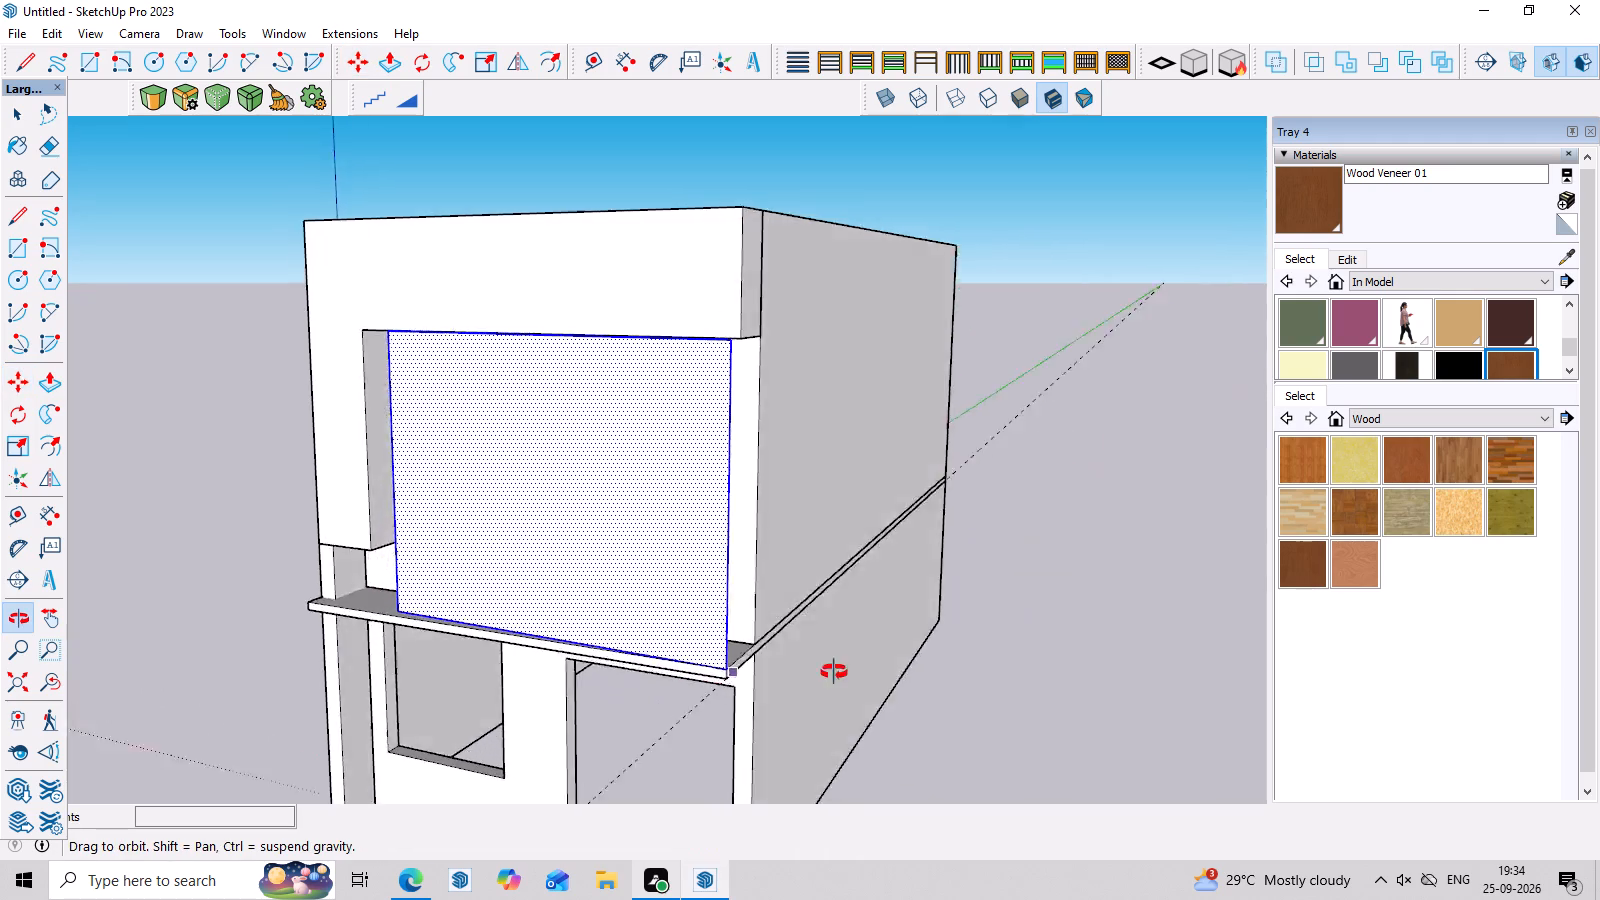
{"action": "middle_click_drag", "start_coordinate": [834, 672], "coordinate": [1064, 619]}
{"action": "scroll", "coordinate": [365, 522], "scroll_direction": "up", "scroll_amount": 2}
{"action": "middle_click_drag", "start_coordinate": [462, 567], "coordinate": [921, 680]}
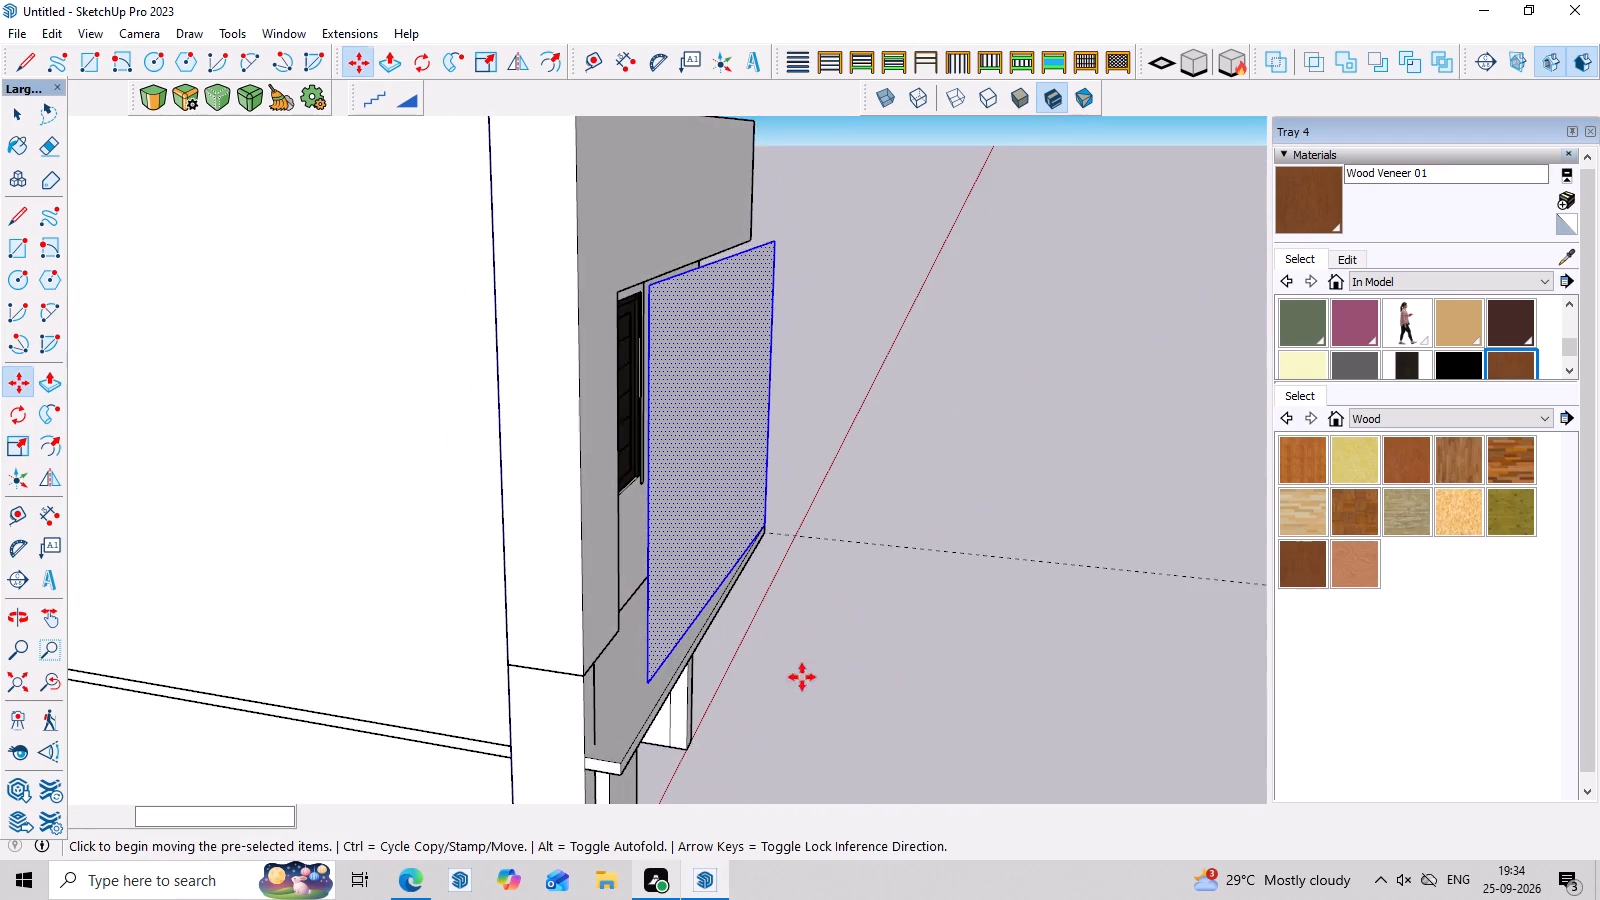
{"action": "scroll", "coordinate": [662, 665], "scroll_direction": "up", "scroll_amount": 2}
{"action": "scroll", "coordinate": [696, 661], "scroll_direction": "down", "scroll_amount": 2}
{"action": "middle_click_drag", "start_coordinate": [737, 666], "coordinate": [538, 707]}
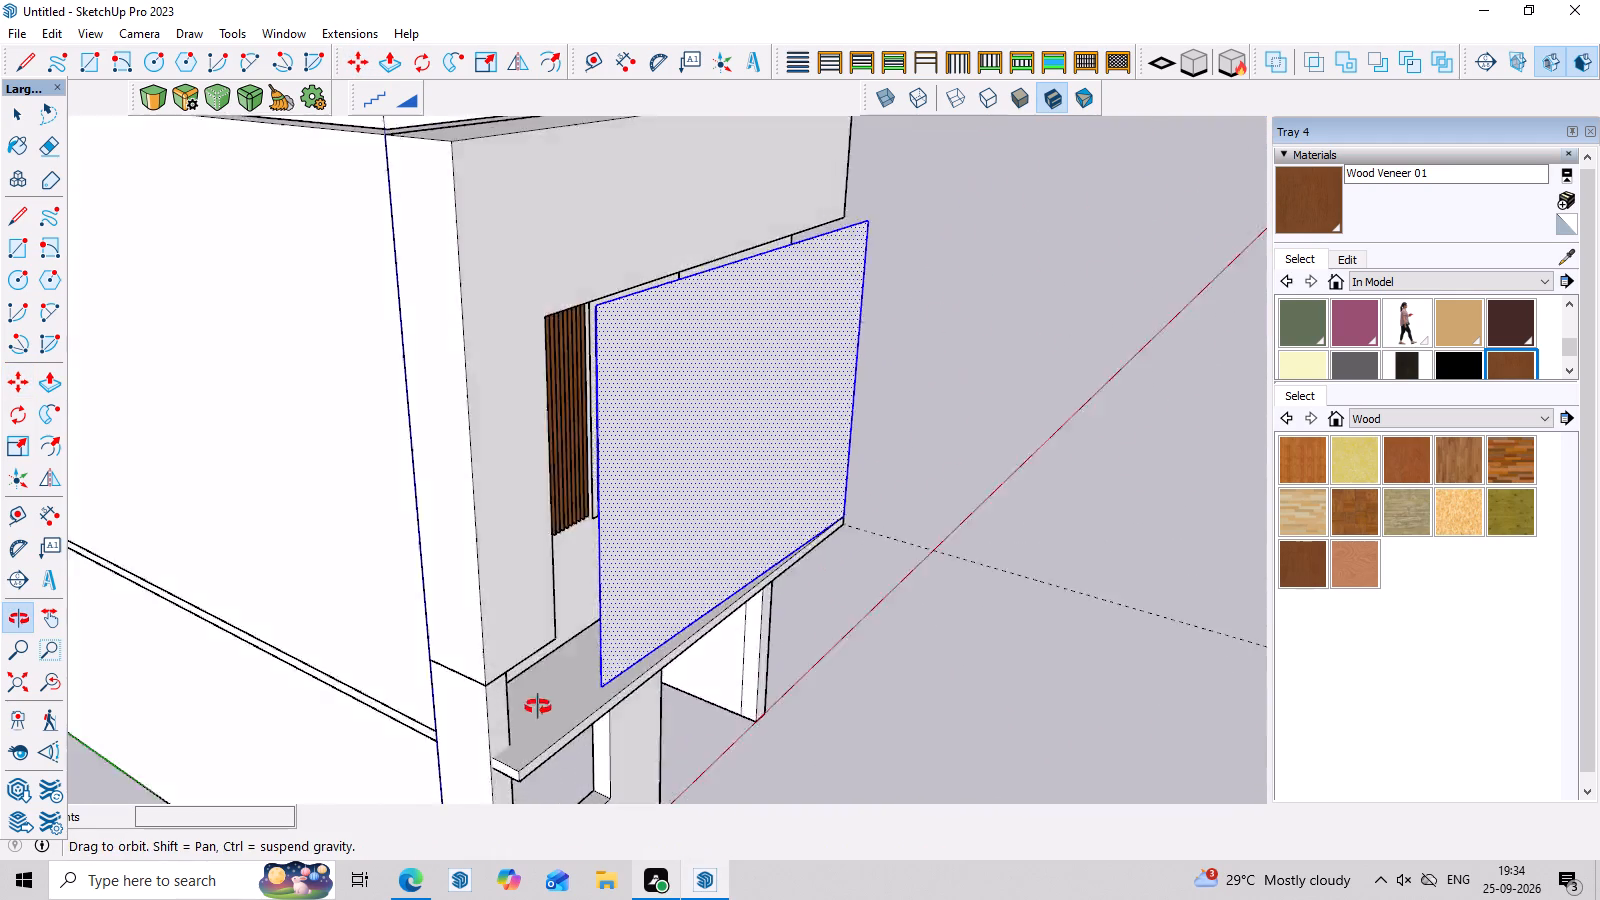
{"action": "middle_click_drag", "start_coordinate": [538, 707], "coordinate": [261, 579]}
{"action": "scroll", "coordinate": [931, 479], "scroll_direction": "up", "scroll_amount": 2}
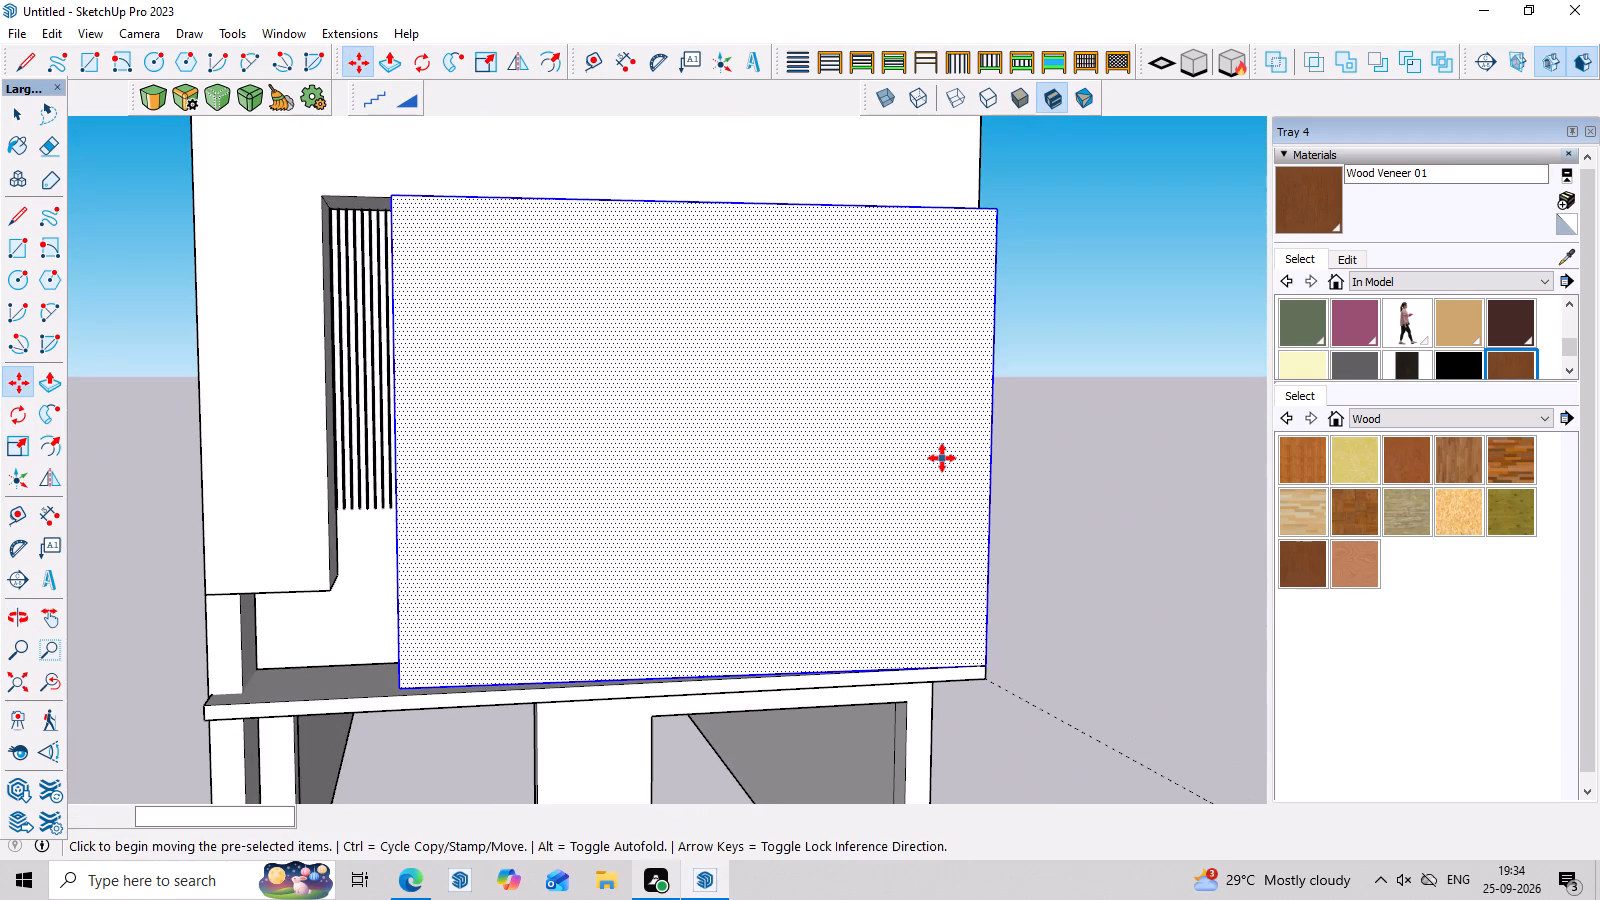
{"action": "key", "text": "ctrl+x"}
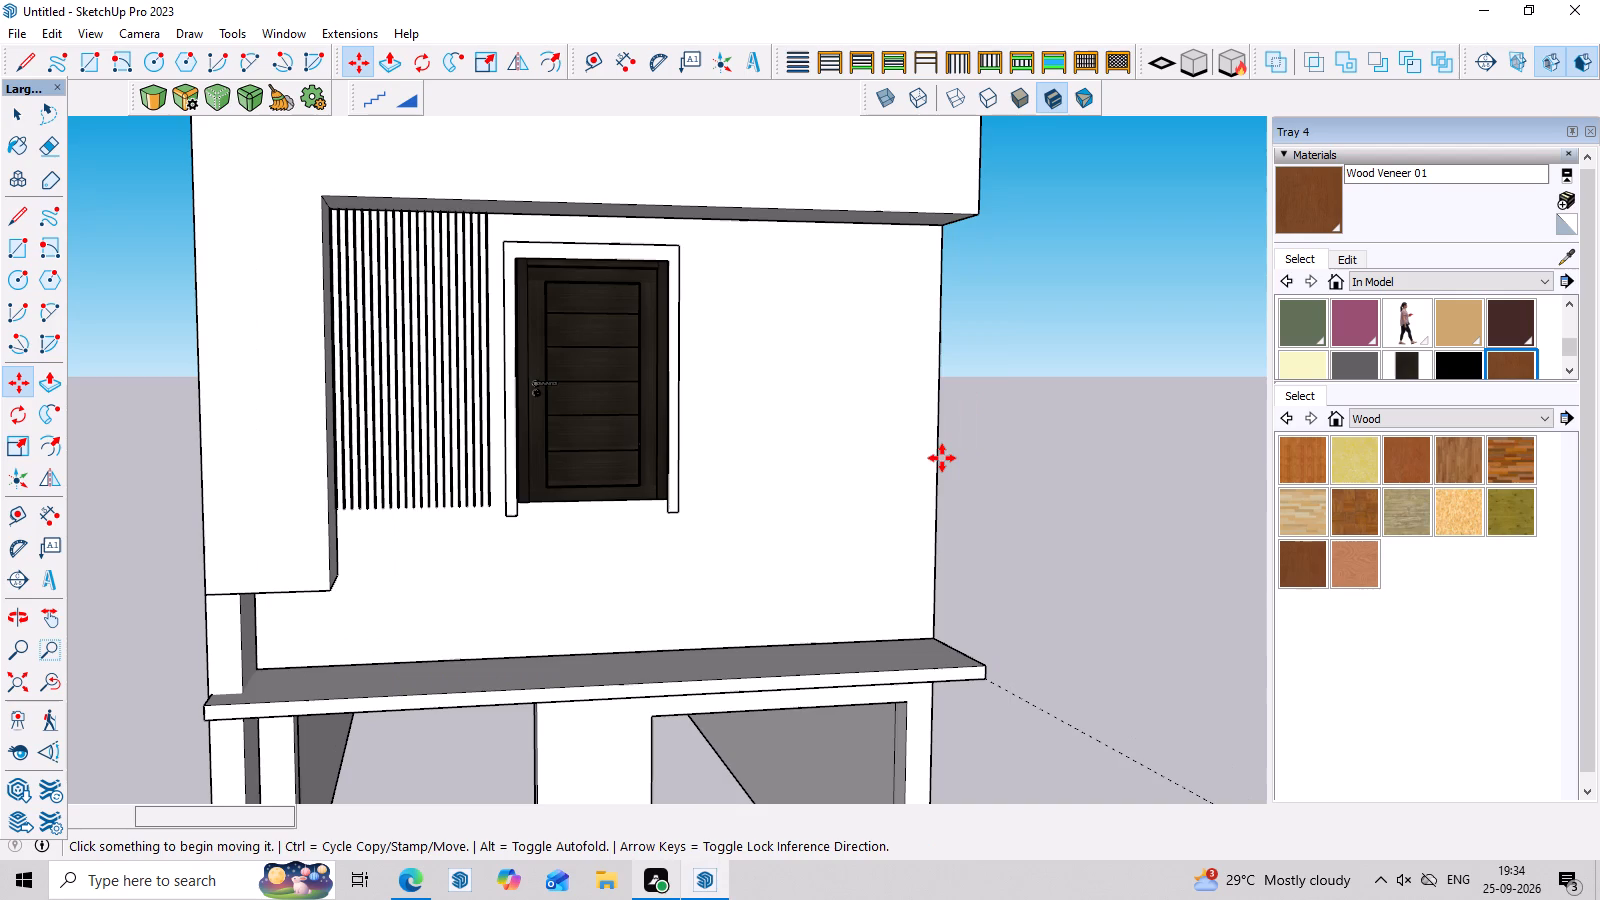
Examine the upper frame opening and slab ledge from below and from the front.
{"action": "middle_click_drag", "start_coordinate": [1001, 367], "coordinate": [849, 188]}
{"action": "scroll", "coordinate": [822, 158], "scroll_direction": "up", "scroll_amount": 1}
{"action": "scroll", "coordinate": [800, 134], "scroll_direction": "down", "scroll_amount": 4}
{"action": "middle_click_drag", "start_coordinate": [874, 425], "coordinate": [716, 292]}
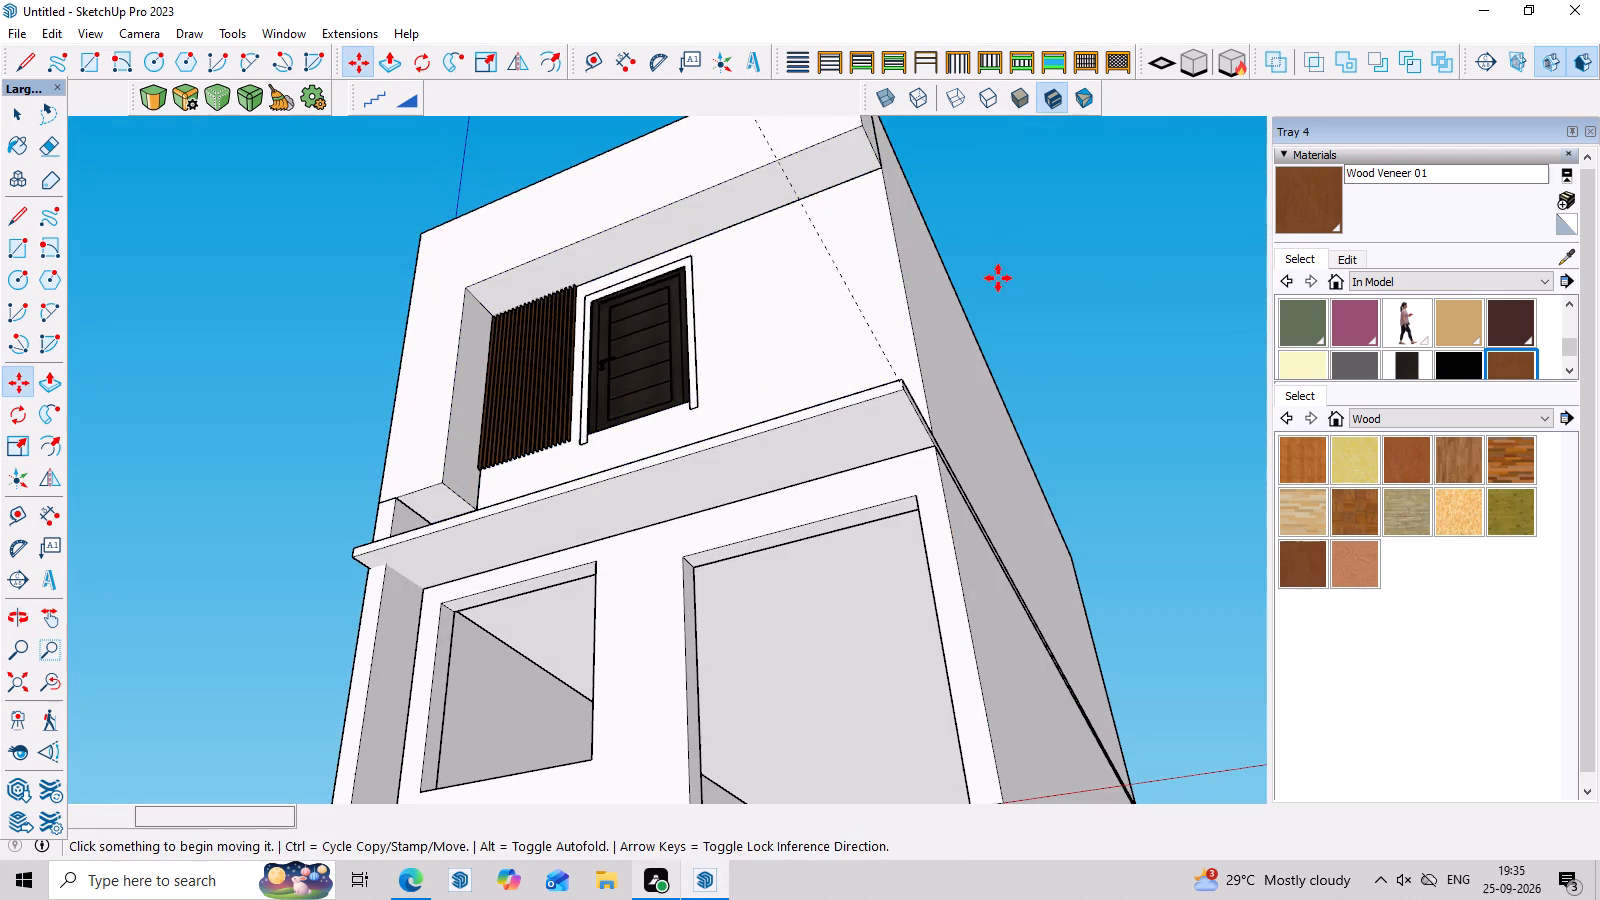
{"action": "key", "text": "space"}
{"action": "left_click", "coordinate": [1119, 351]}
{"action": "middle_click_drag", "start_coordinate": [1129, 356], "coordinate": [1192, 642]}
{"action": "scroll", "coordinate": [492, 607], "scroll_direction": "up", "scroll_amount": 2}
{"action": "middle_click_drag", "start_coordinate": [479, 581], "coordinate": [493, 625]}
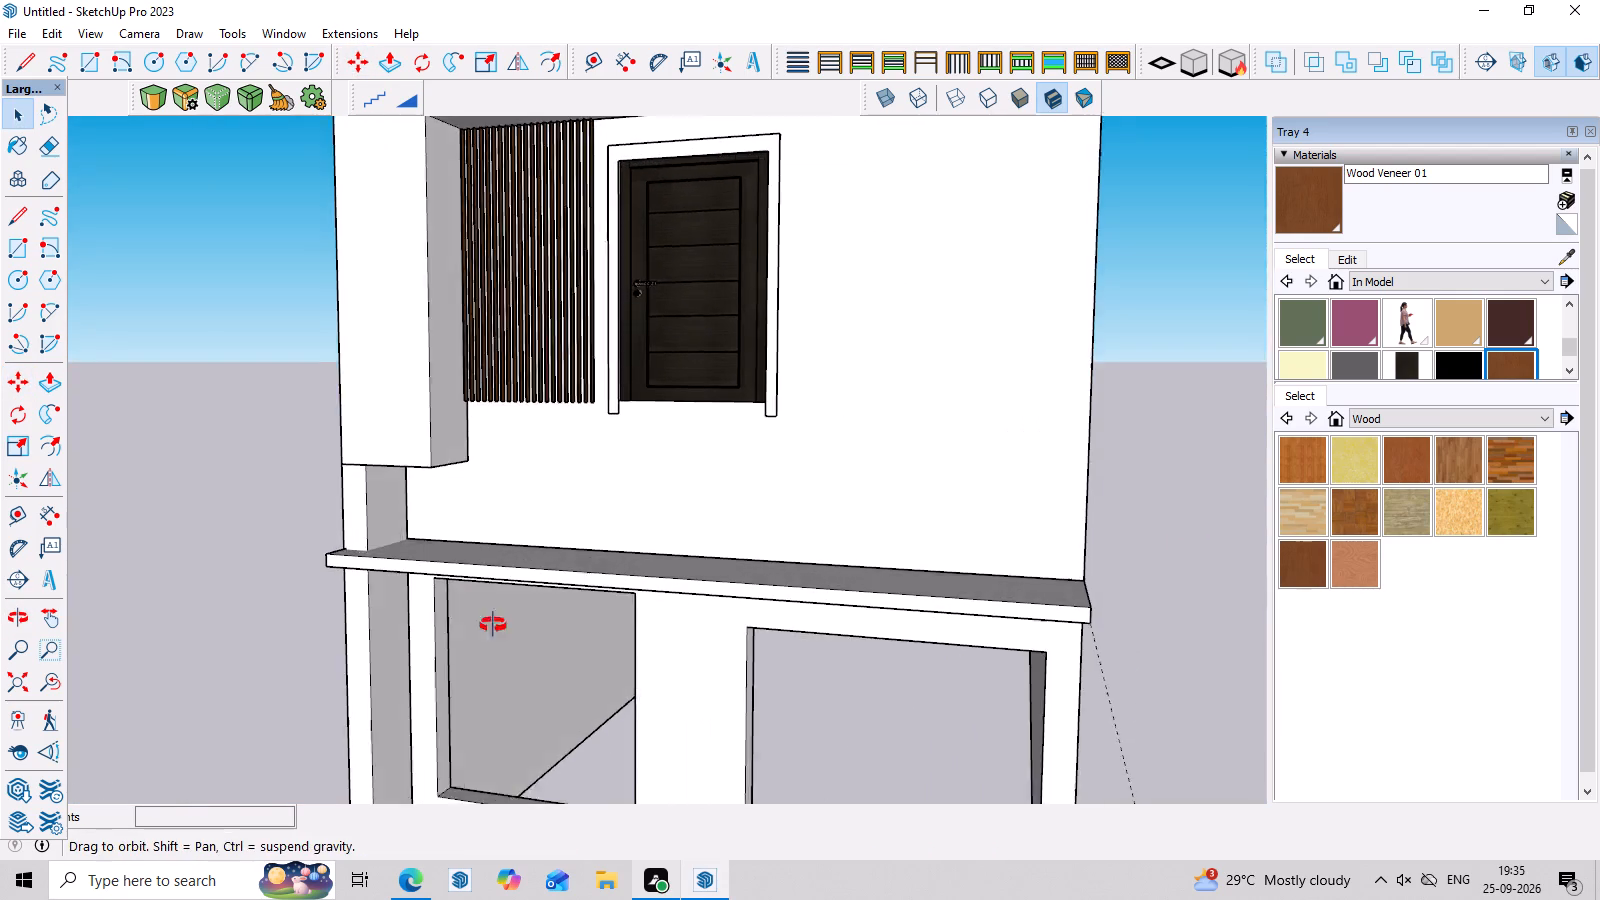
{"action": "middle_click_drag", "start_coordinate": [493, 625], "coordinate": [512, 699]}
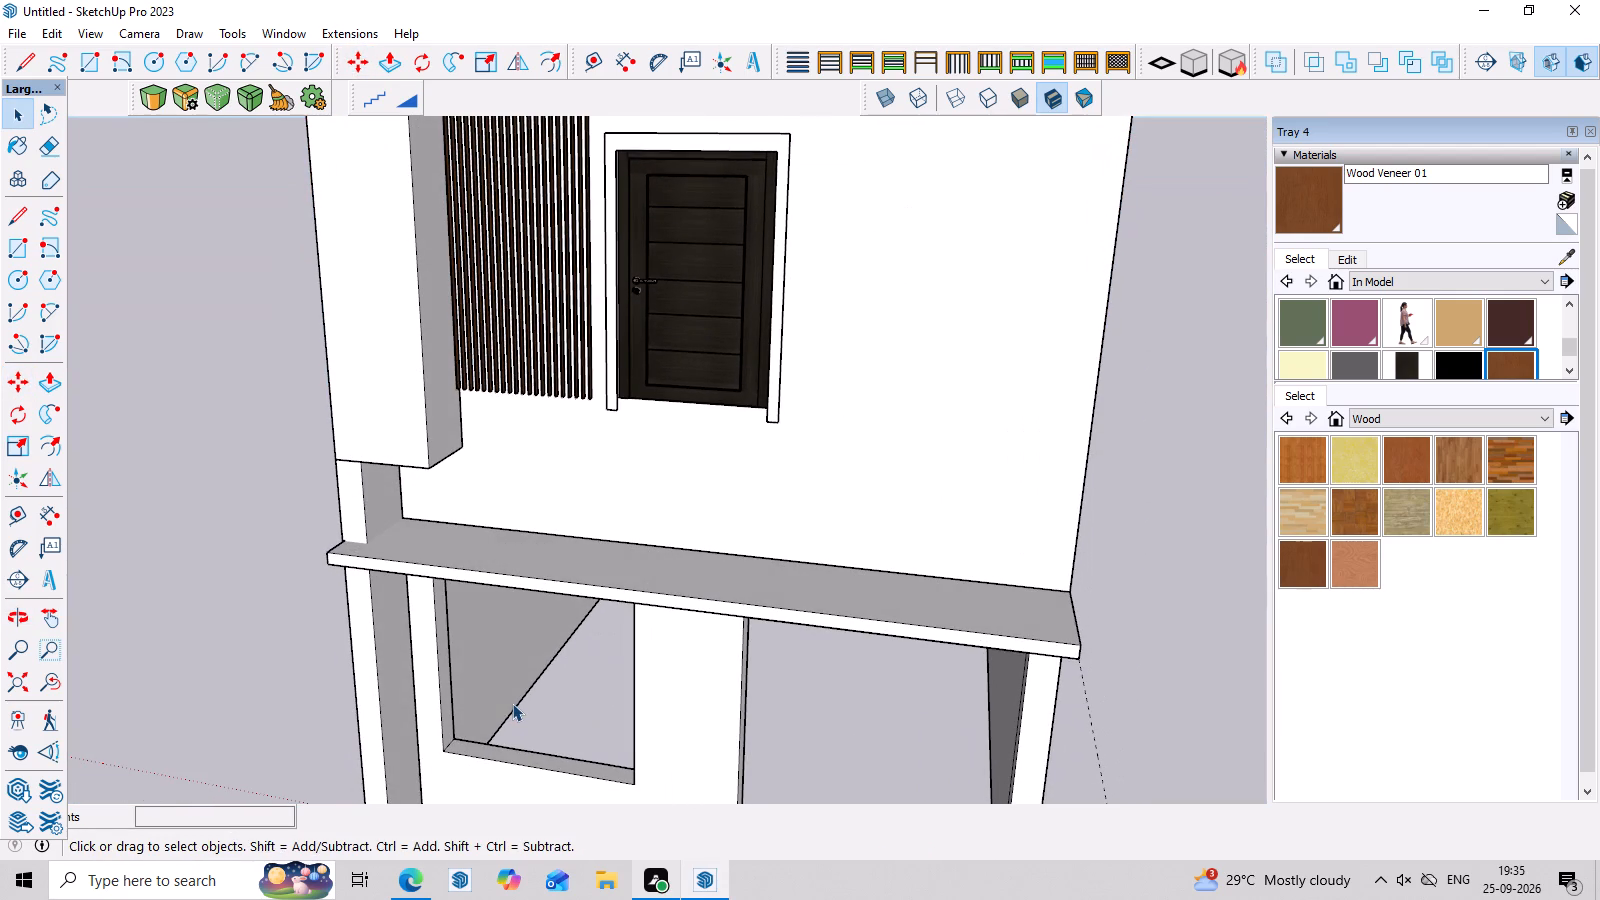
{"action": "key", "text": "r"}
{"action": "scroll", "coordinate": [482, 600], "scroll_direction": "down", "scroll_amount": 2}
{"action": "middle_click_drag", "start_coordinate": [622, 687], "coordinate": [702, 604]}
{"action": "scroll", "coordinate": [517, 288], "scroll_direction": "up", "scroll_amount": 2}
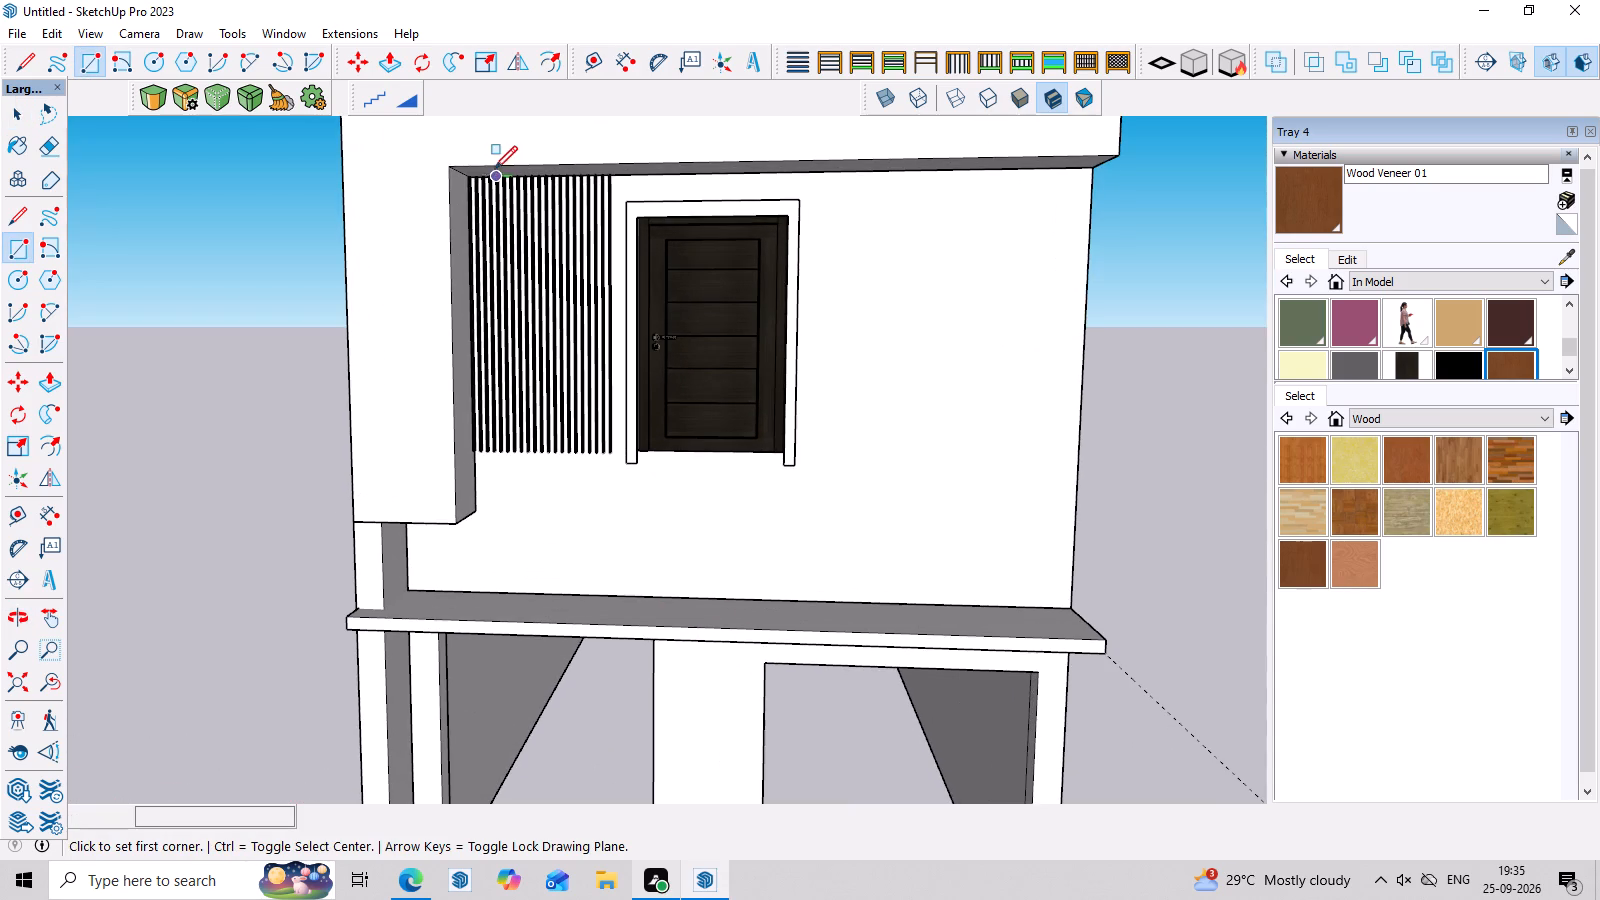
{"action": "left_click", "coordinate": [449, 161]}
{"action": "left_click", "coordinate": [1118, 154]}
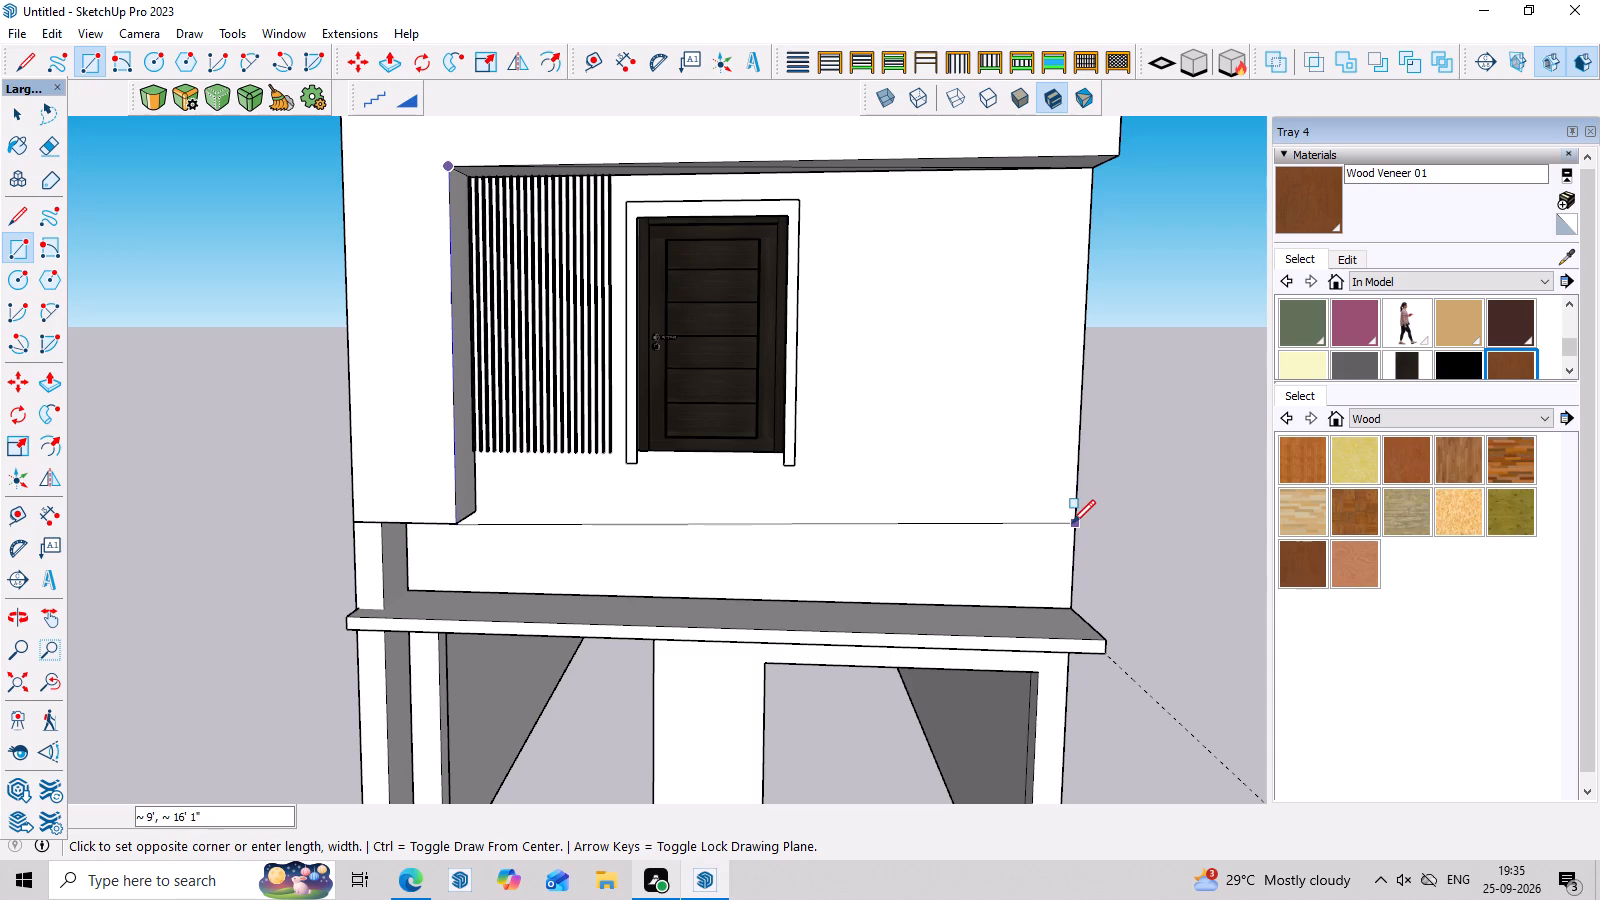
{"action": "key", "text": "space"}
Examine the gap between the upper frame's underside and the wood strips and door surround.
{"action": "middle_click_drag", "start_coordinate": [1073, 552], "coordinate": [1076, 509]}
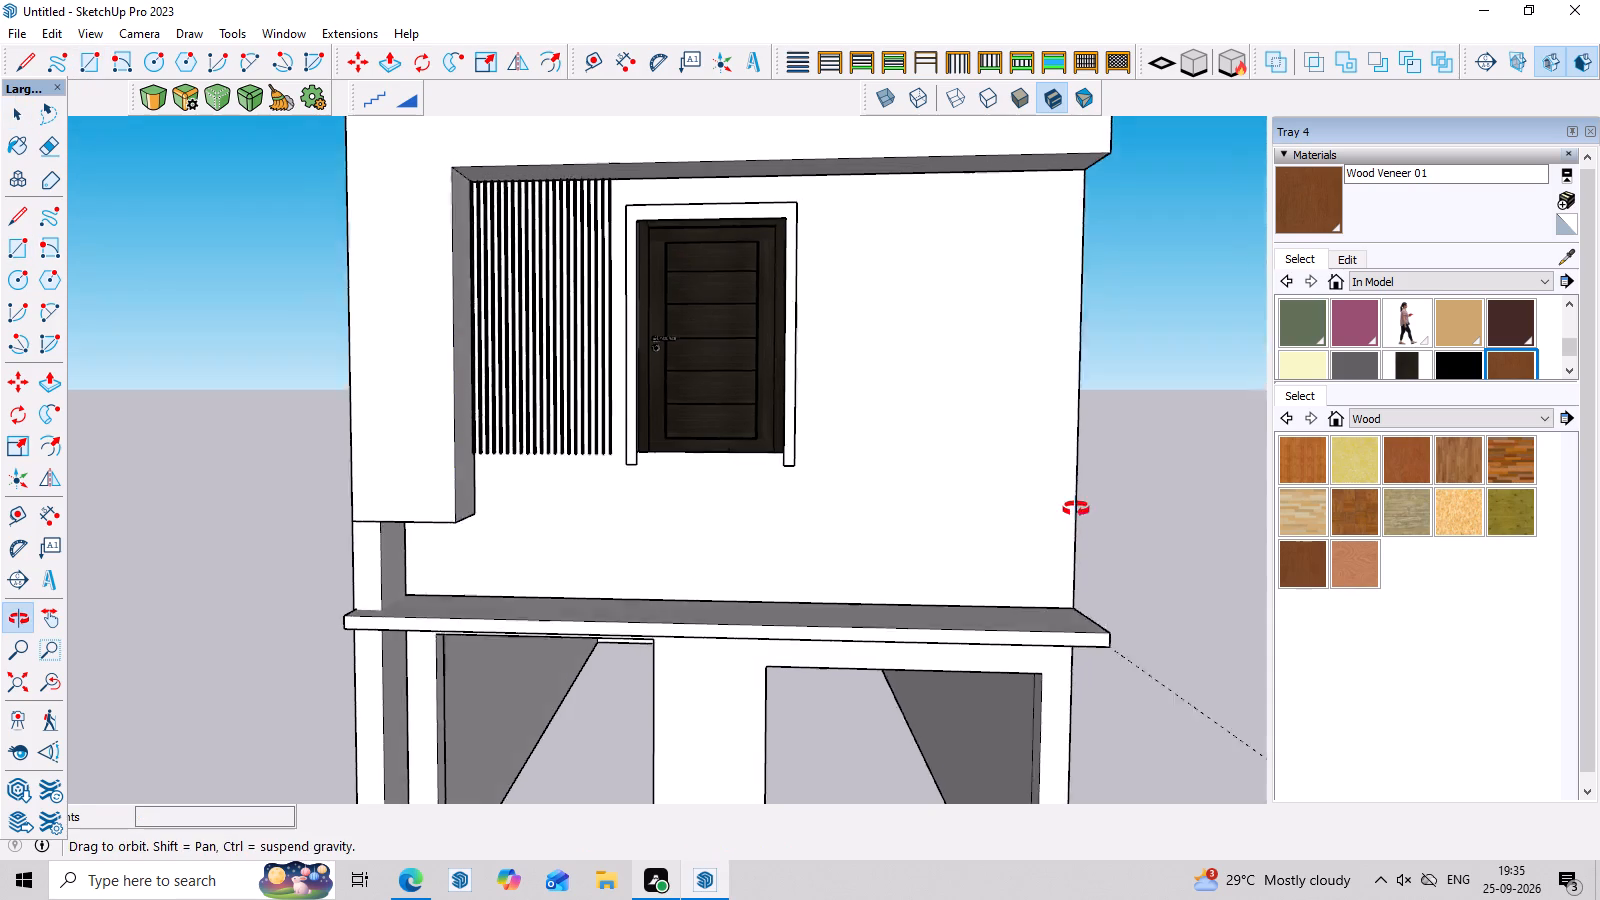
{"action": "middle_click_drag", "start_coordinate": [1076, 509], "coordinate": [1078, 447]}
{"action": "scroll", "coordinate": [1044, 520], "scroll_direction": "up", "scroll_amount": 3}
{"action": "middle_click_drag", "start_coordinate": [1032, 574], "coordinate": [1024, 603]}
{"action": "scroll", "coordinate": [394, 509], "scroll_direction": "down", "scroll_amount": 6}
{"action": "middle_click_drag", "start_coordinate": [432, 530], "coordinate": [445, 510]}
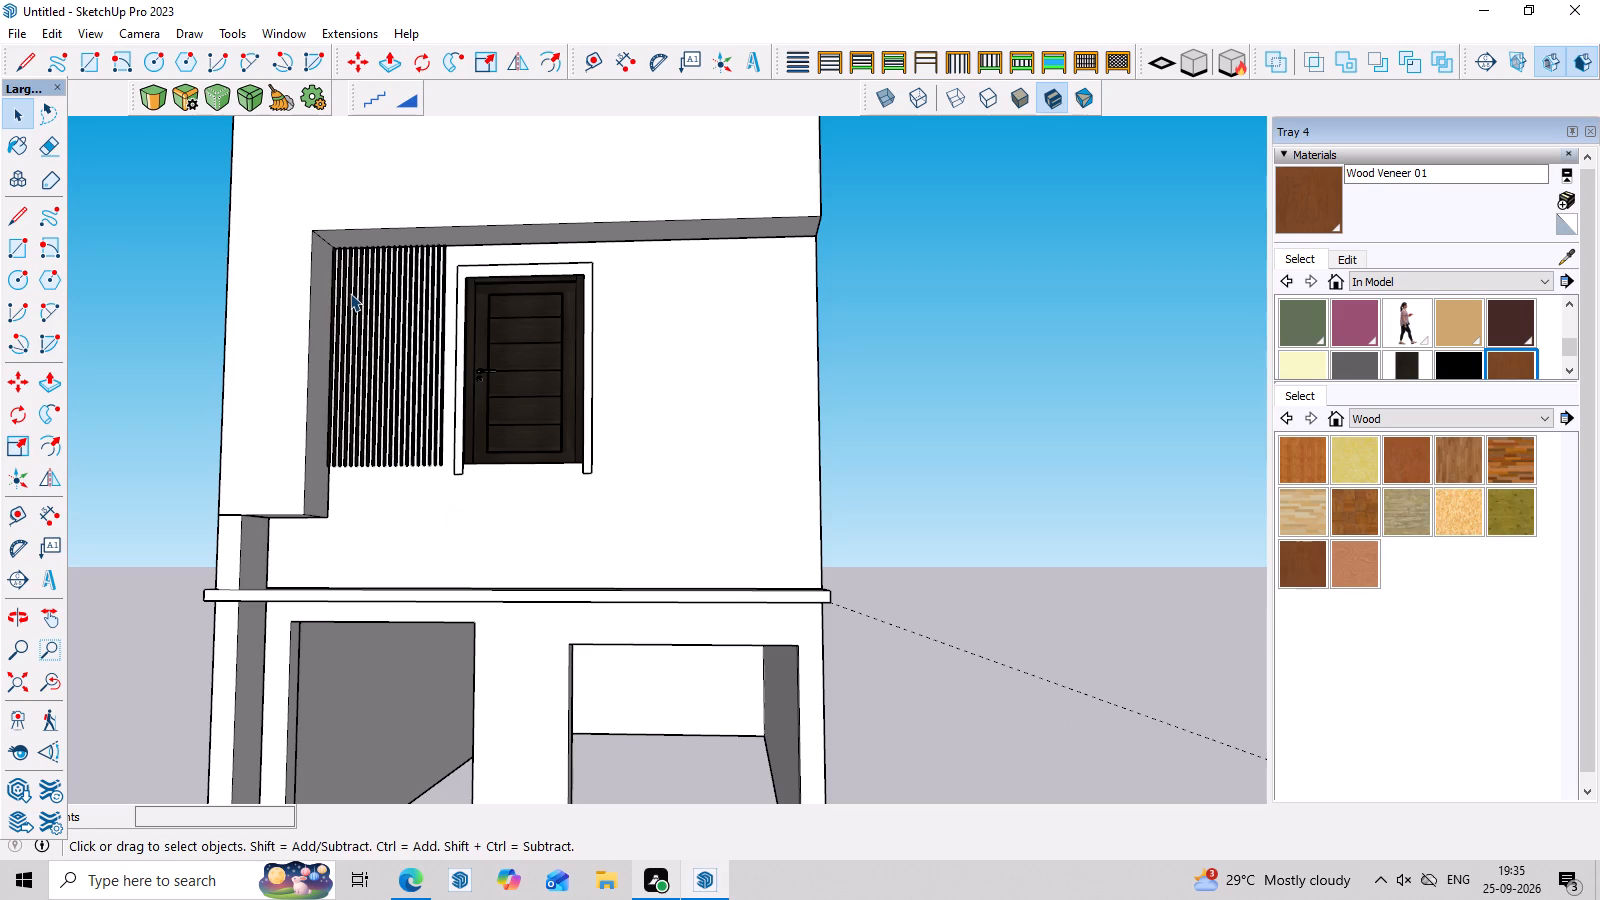
{"action": "scroll", "coordinate": [384, 311], "scroll_direction": "down", "scroll_amount": 3}
{"action": "middle_click_drag", "start_coordinate": [481, 384], "coordinate": [496, 449]}
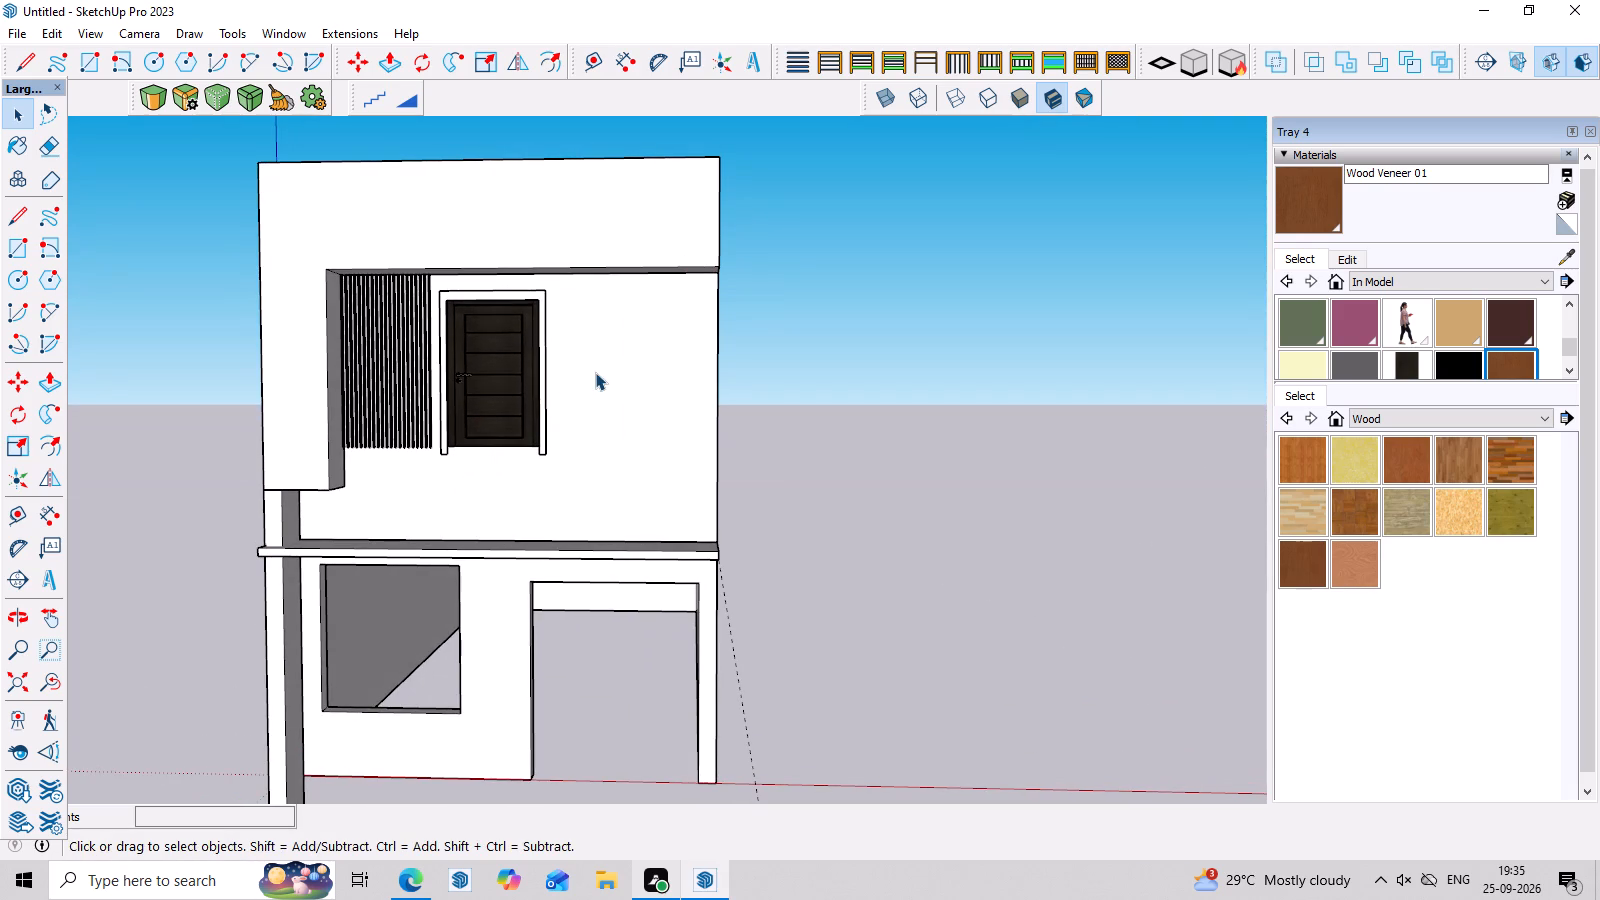
{"action": "middle_click_drag", "start_coordinate": [595, 372], "coordinate": [593, 383]}
{"action": "scroll", "coordinate": [593, 380], "scroll_direction": "up", "scroll_amount": 2}
{"action": "middle_click_drag", "start_coordinate": [623, 370], "coordinate": [622, 229]}
Open the upper frame for editing and Push/Pull the underside of its top beam up by about 7".
{"action": "left_click", "coordinate": [655, 261]}
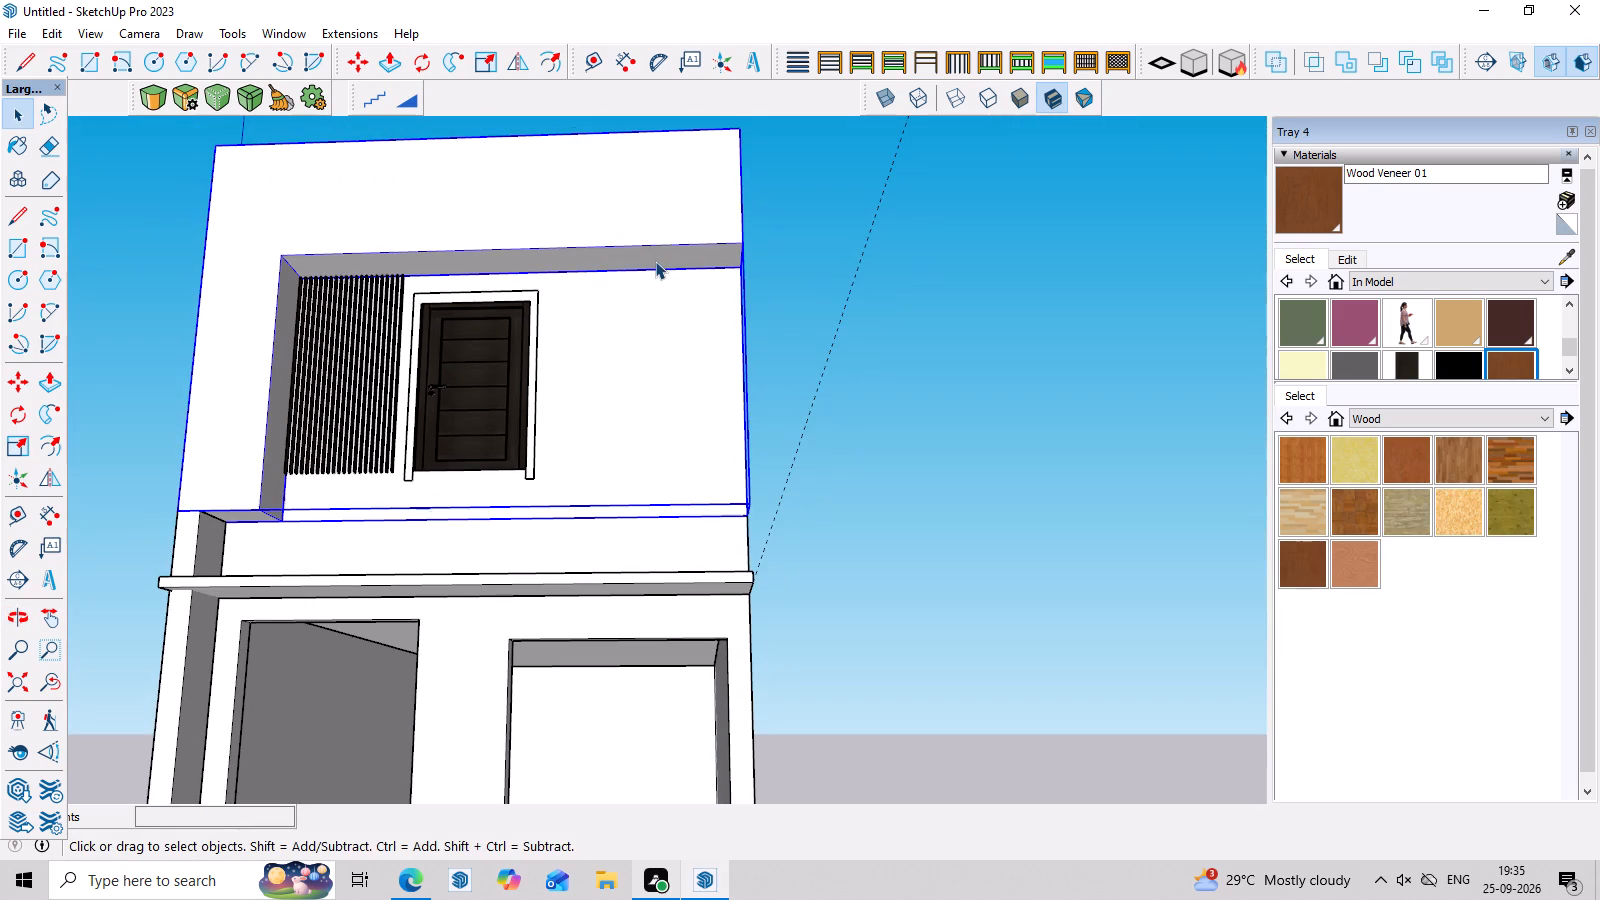
{"action": "double_click", "coordinate": [655, 260]}
{"action": "scroll", "coordinate": [655, 260], "scroll_direction": "up", "scroll_amount": 2}
{"action": "left_click", "coordinate": [655, 260]}
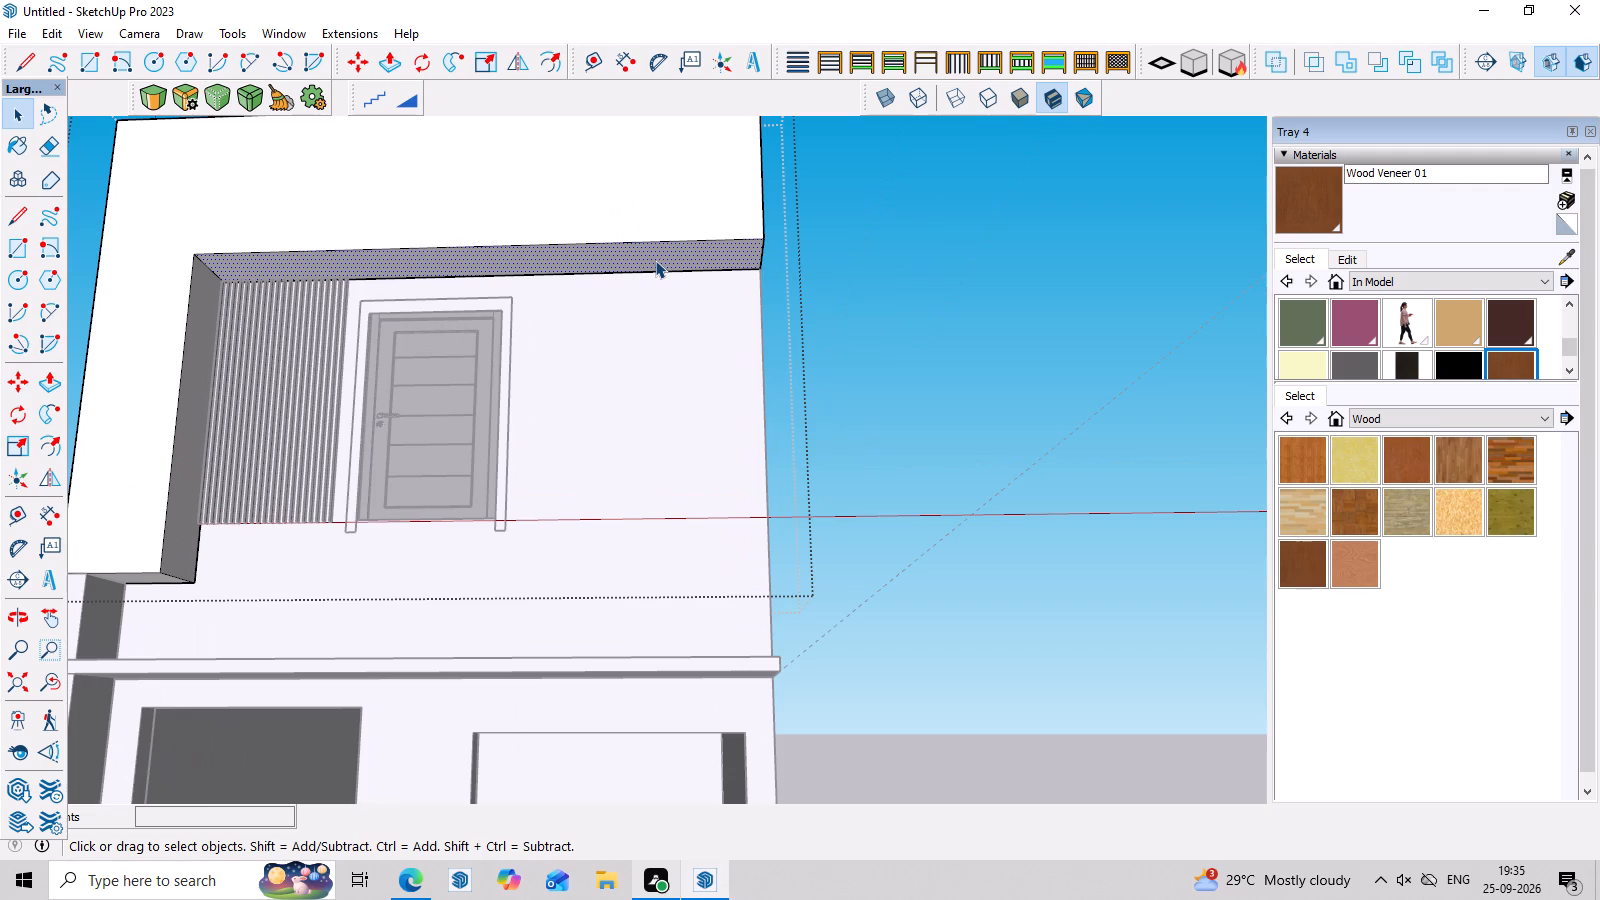
{"action": "left_click", "coordinate": [655, 260]}
{"action": "left_click", "coordinate": [641, 254]}
{"action": "key", "text": "p"}
{"action": "left_click", "coordinate": [641, 254]}
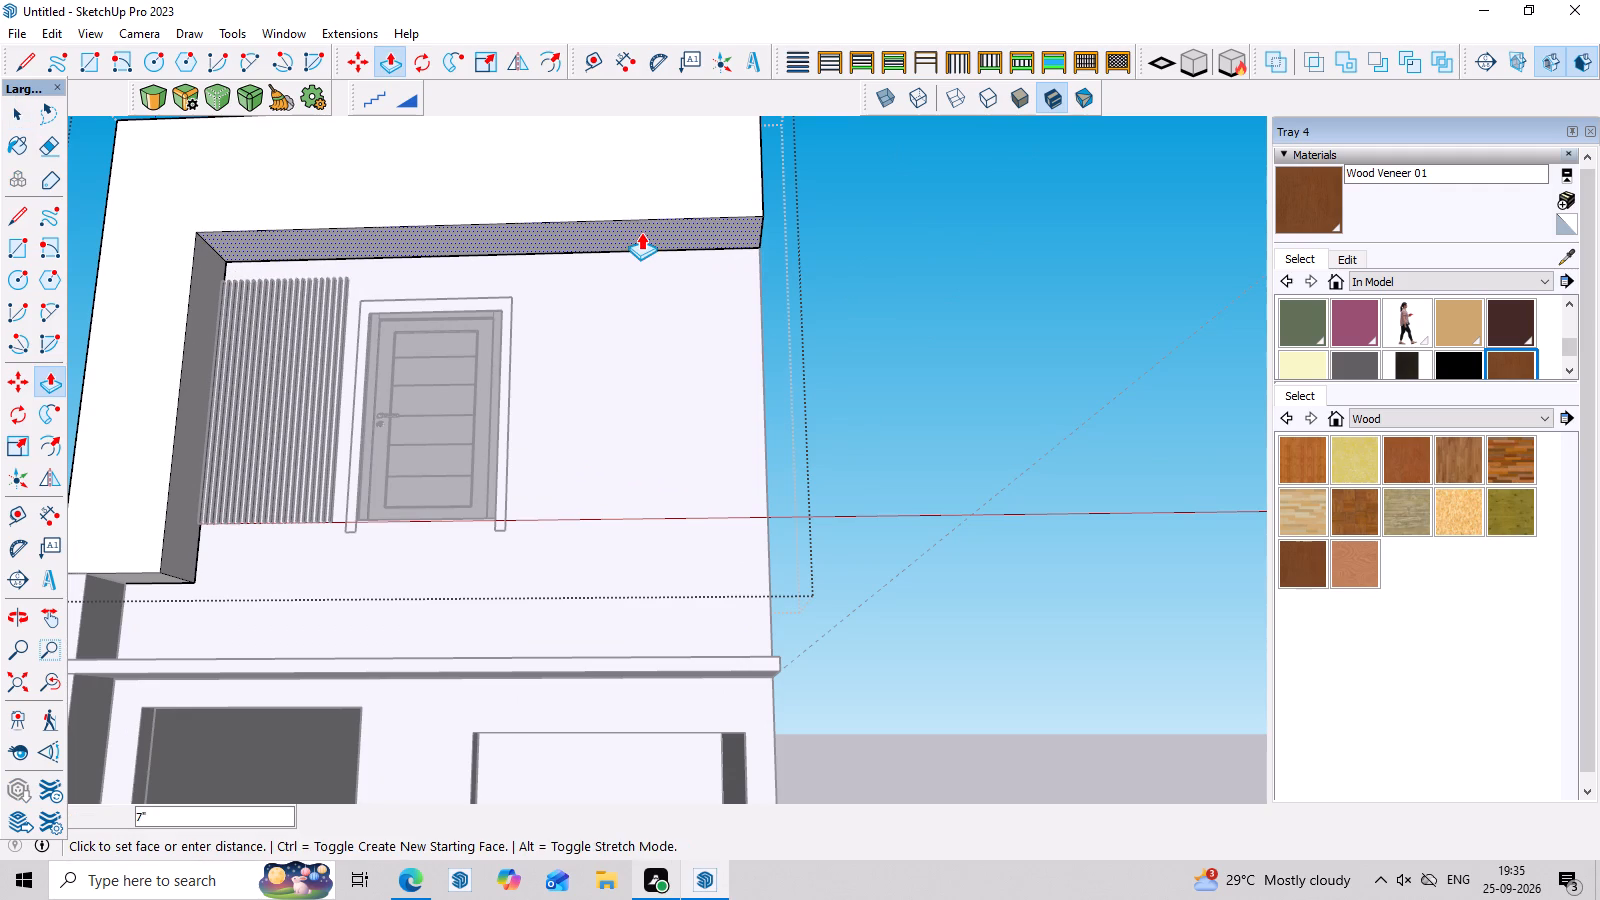
{"action": "left_click", "coordinate": [641, 236]}
{"action": "middle_click_drag", "start_coordinate": [681, 357], "coordinate": [686, 473]}
{"action": "key", "text": "space"}
{"action": "left_click", "coordinate": [837, 310]}
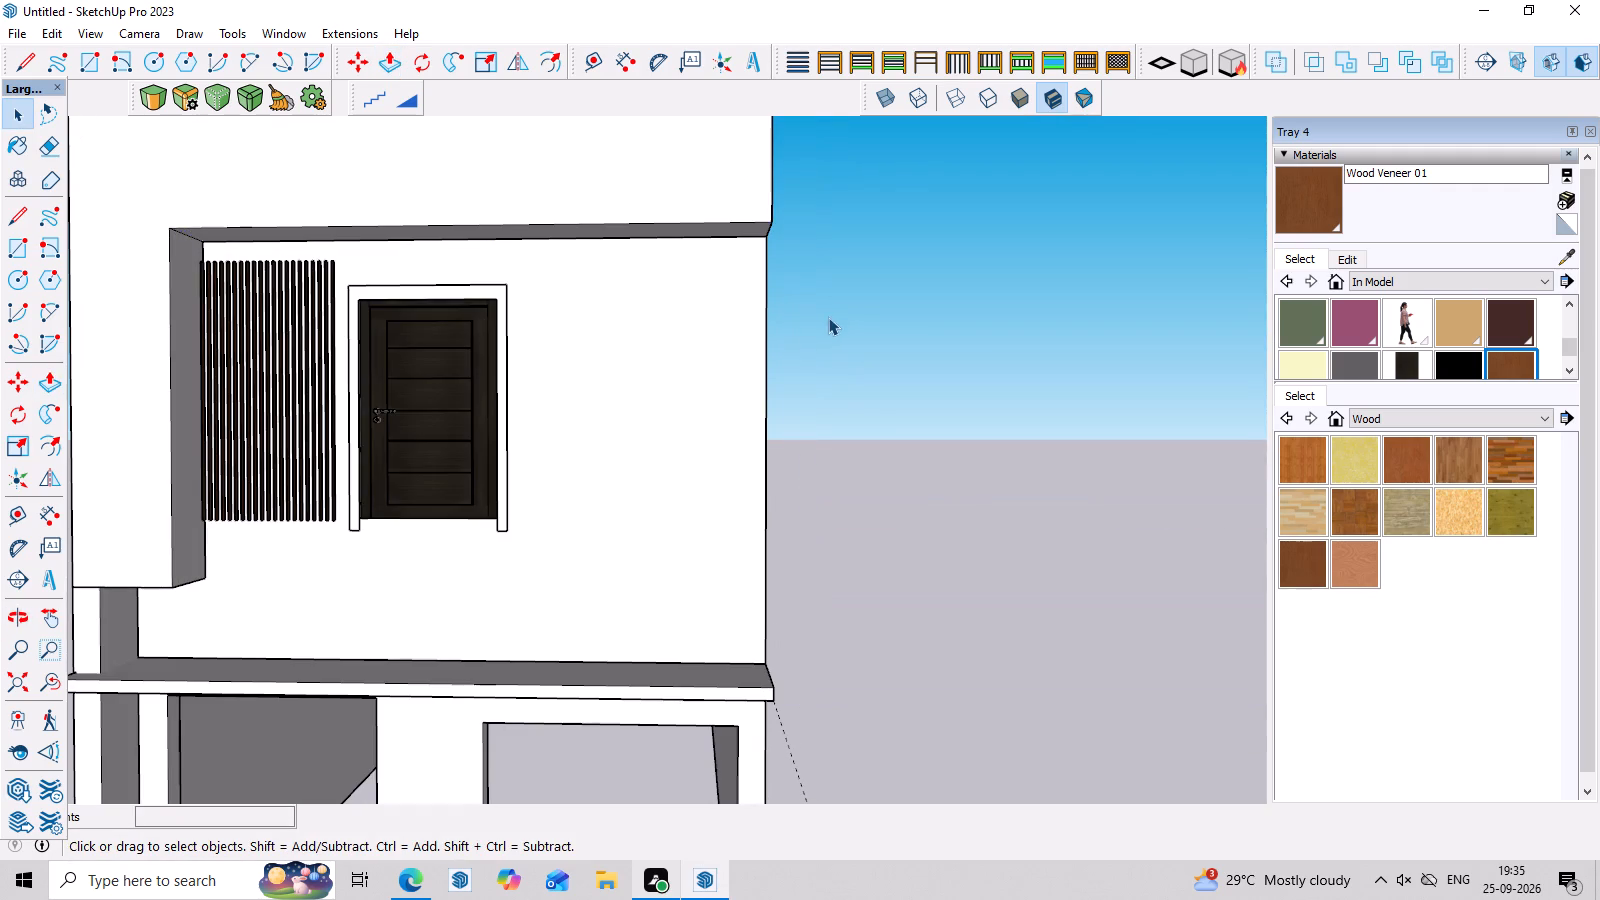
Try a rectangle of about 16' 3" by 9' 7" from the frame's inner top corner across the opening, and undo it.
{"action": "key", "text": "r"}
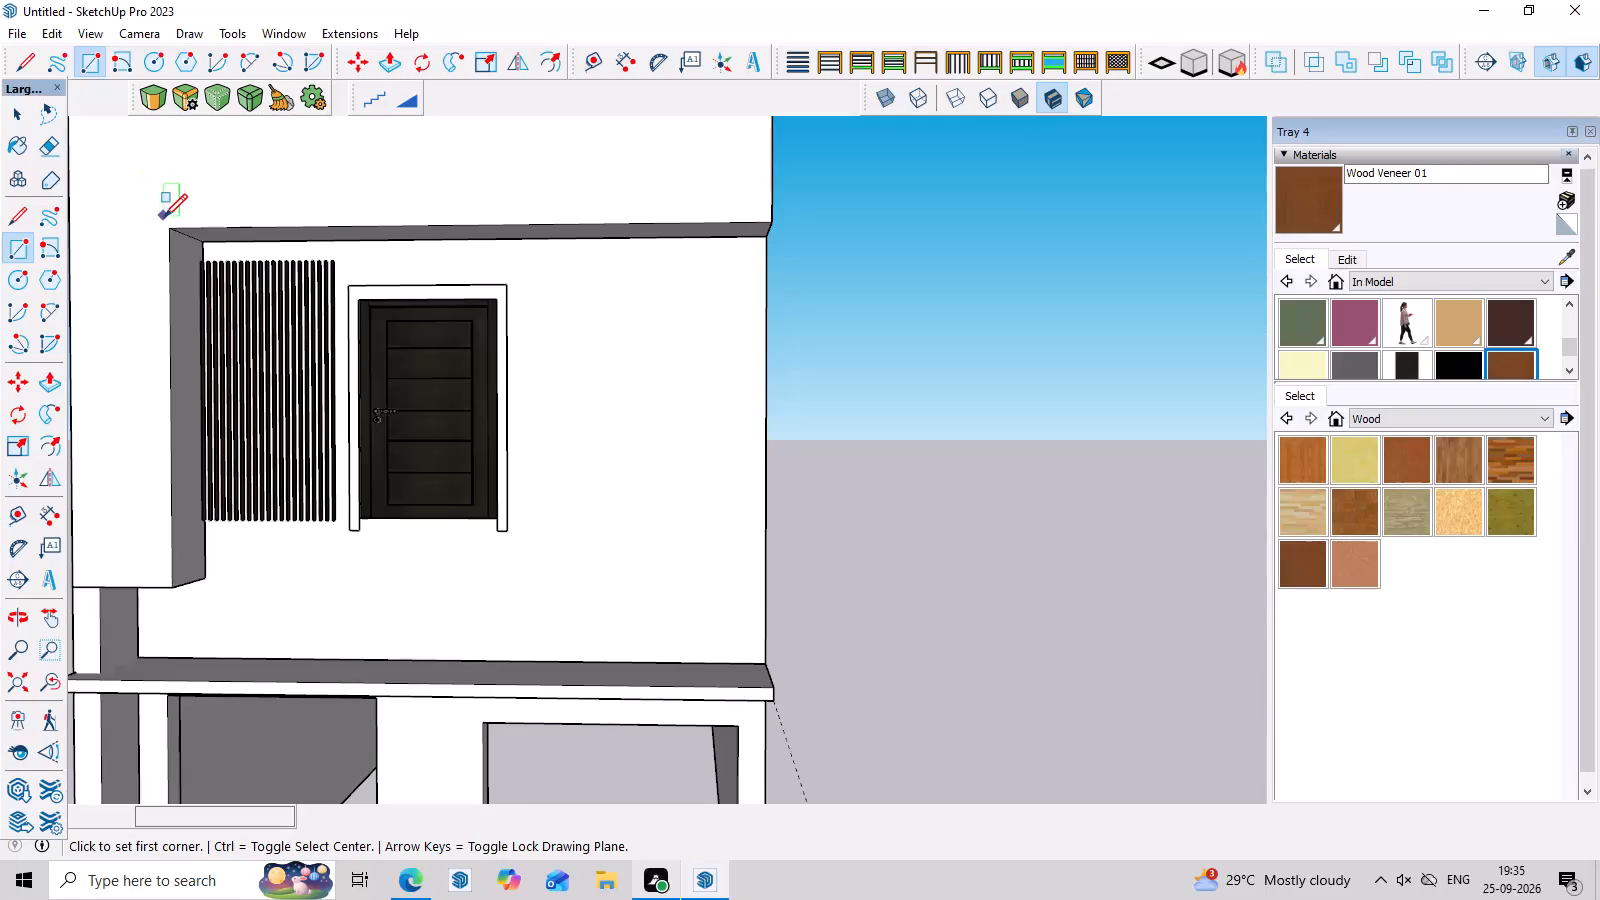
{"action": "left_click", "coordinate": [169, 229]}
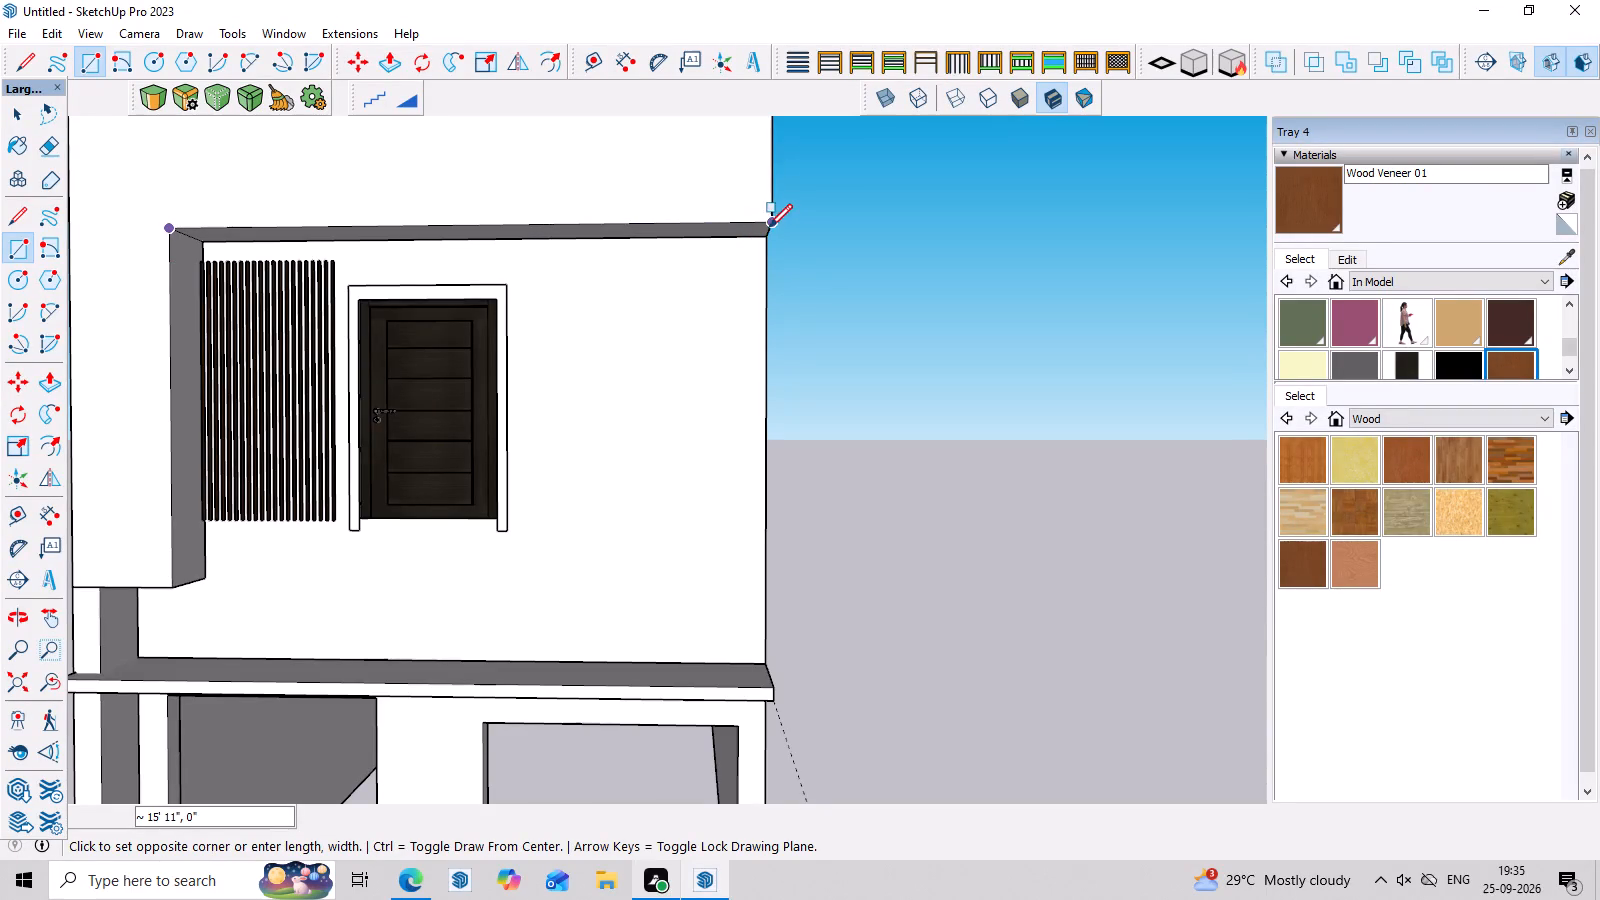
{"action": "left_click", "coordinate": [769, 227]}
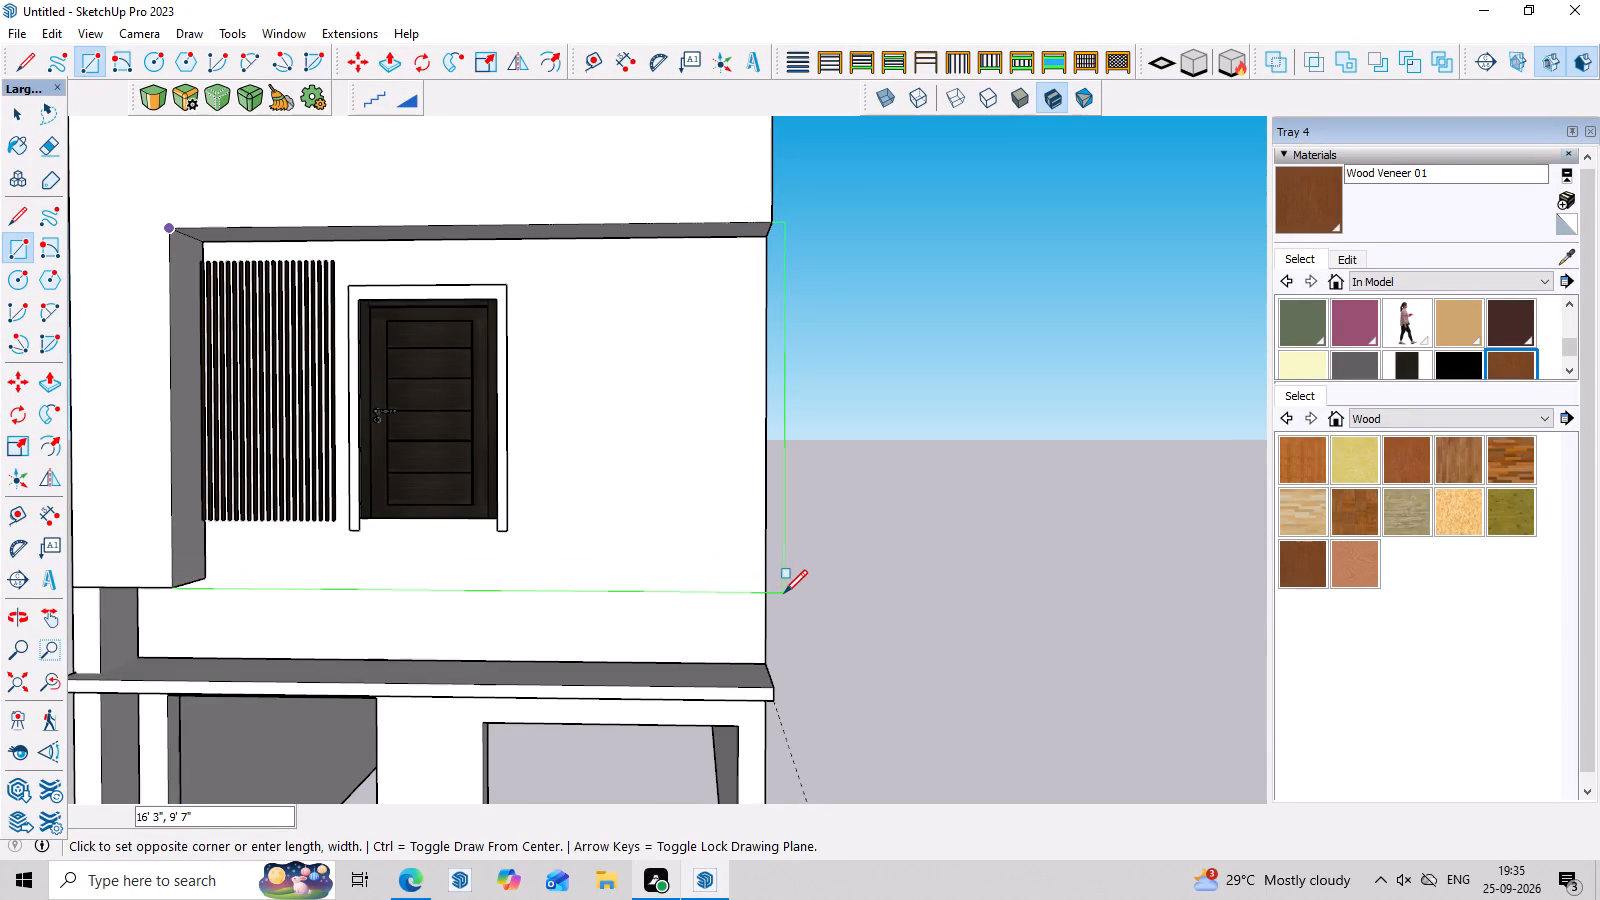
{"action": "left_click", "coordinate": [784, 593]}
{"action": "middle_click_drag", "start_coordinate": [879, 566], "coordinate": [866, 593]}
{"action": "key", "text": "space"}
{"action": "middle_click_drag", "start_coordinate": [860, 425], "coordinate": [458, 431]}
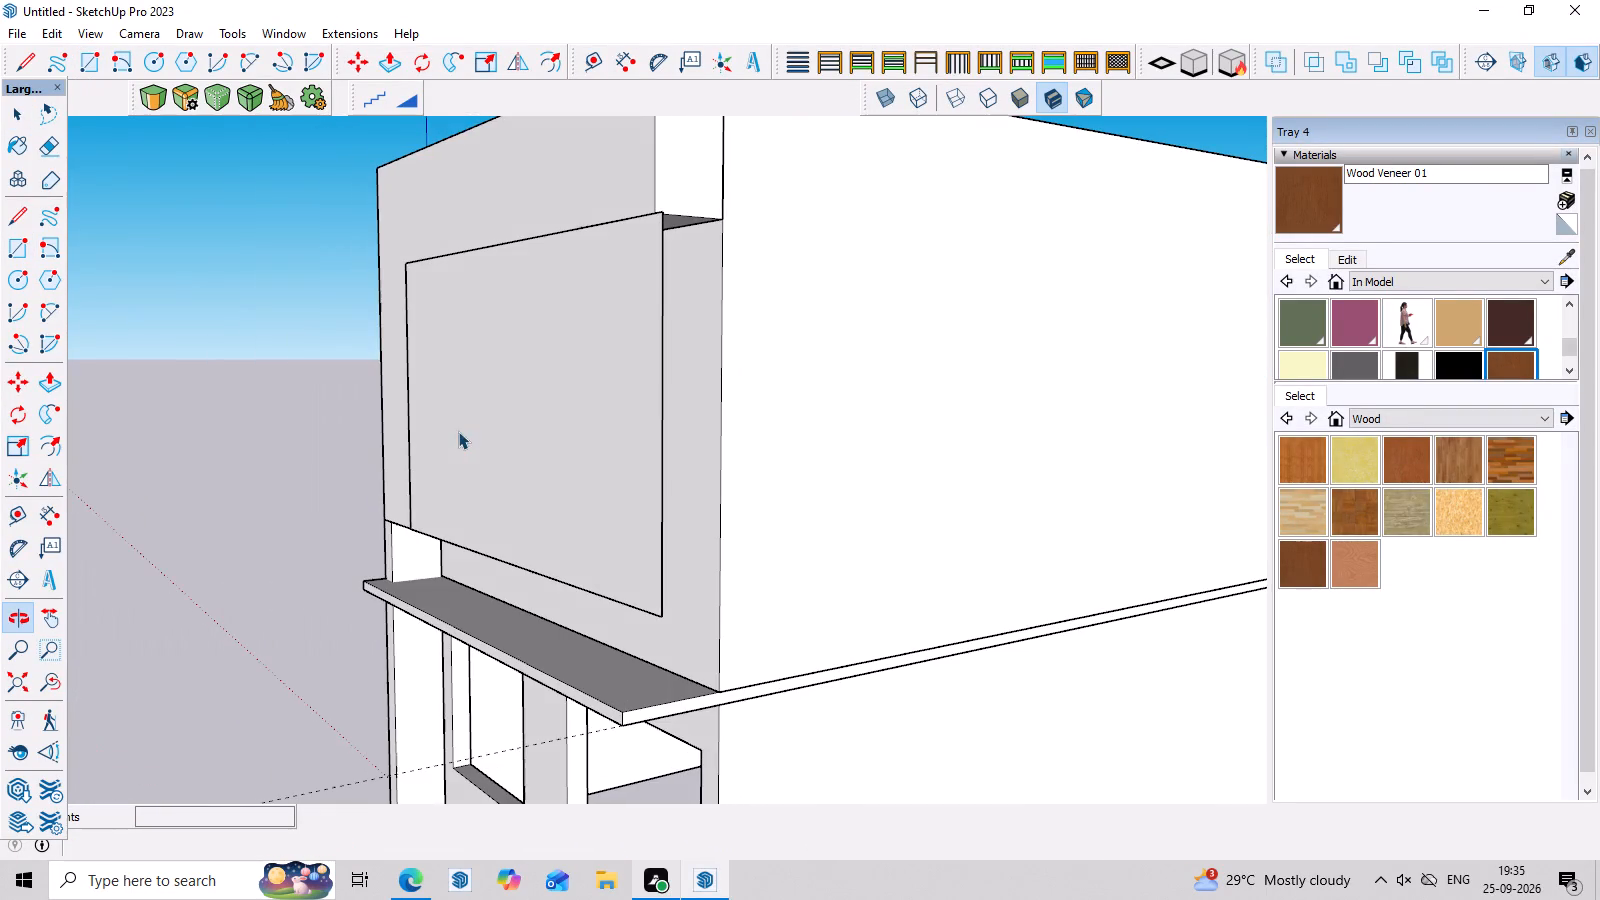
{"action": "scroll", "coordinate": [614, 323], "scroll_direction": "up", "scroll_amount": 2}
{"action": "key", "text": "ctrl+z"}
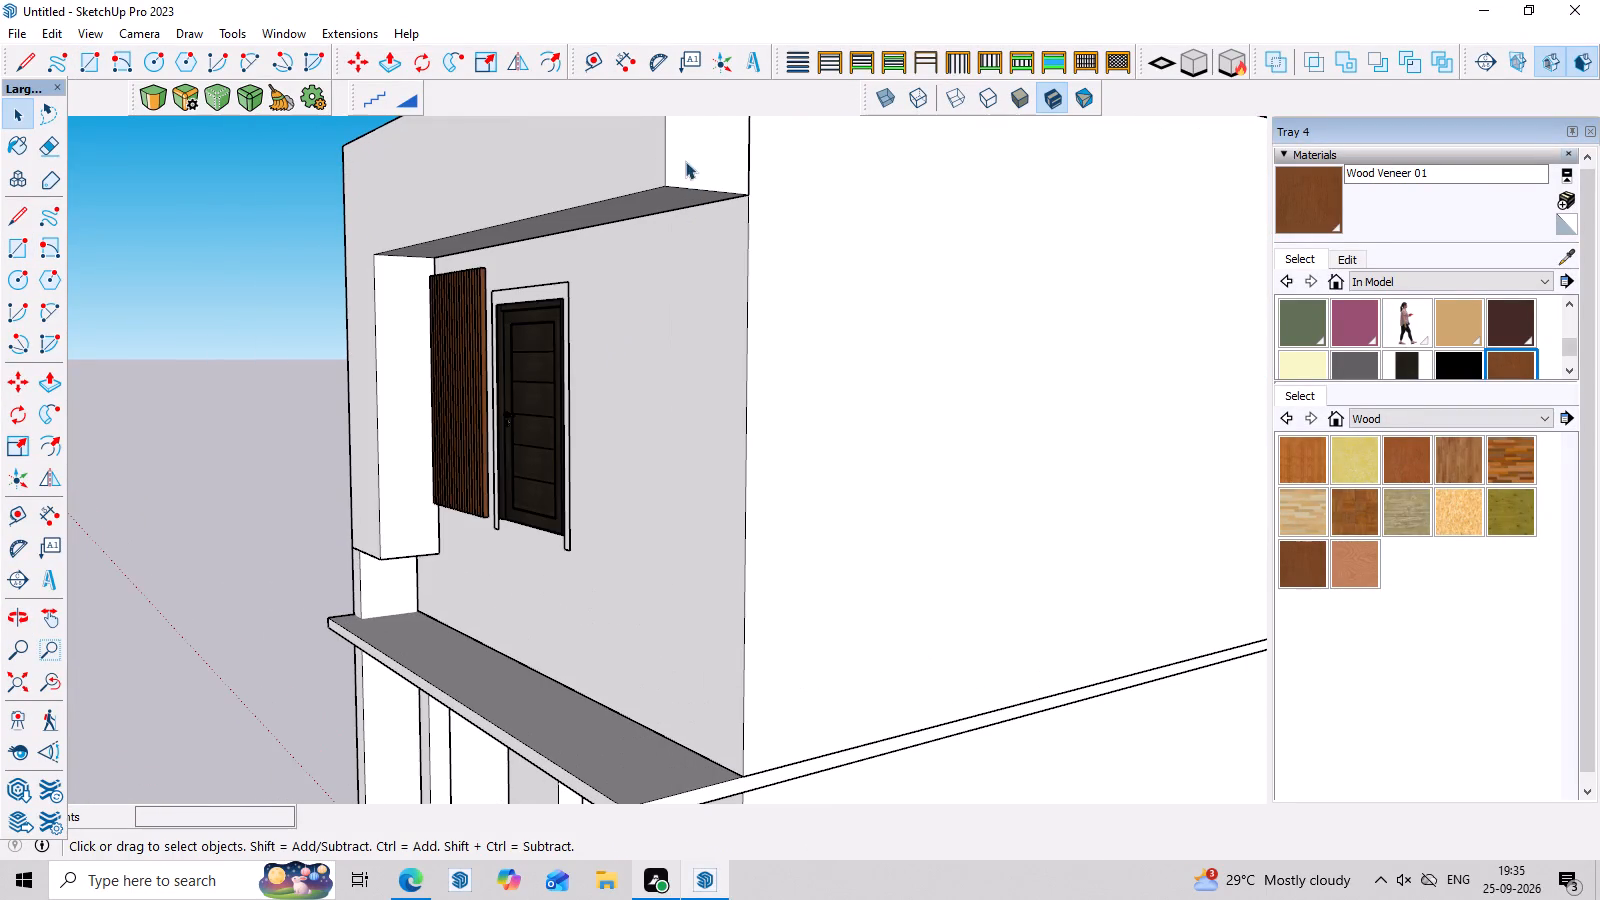
Draw a rectangle of about 15' 11" by 9' 7" from the top beam's free bottom corner to the vertical leg's inner bottom corner.
{"action": "key", "text": "r"}
{"action": "left_click", "coordinate": [664, 185]}
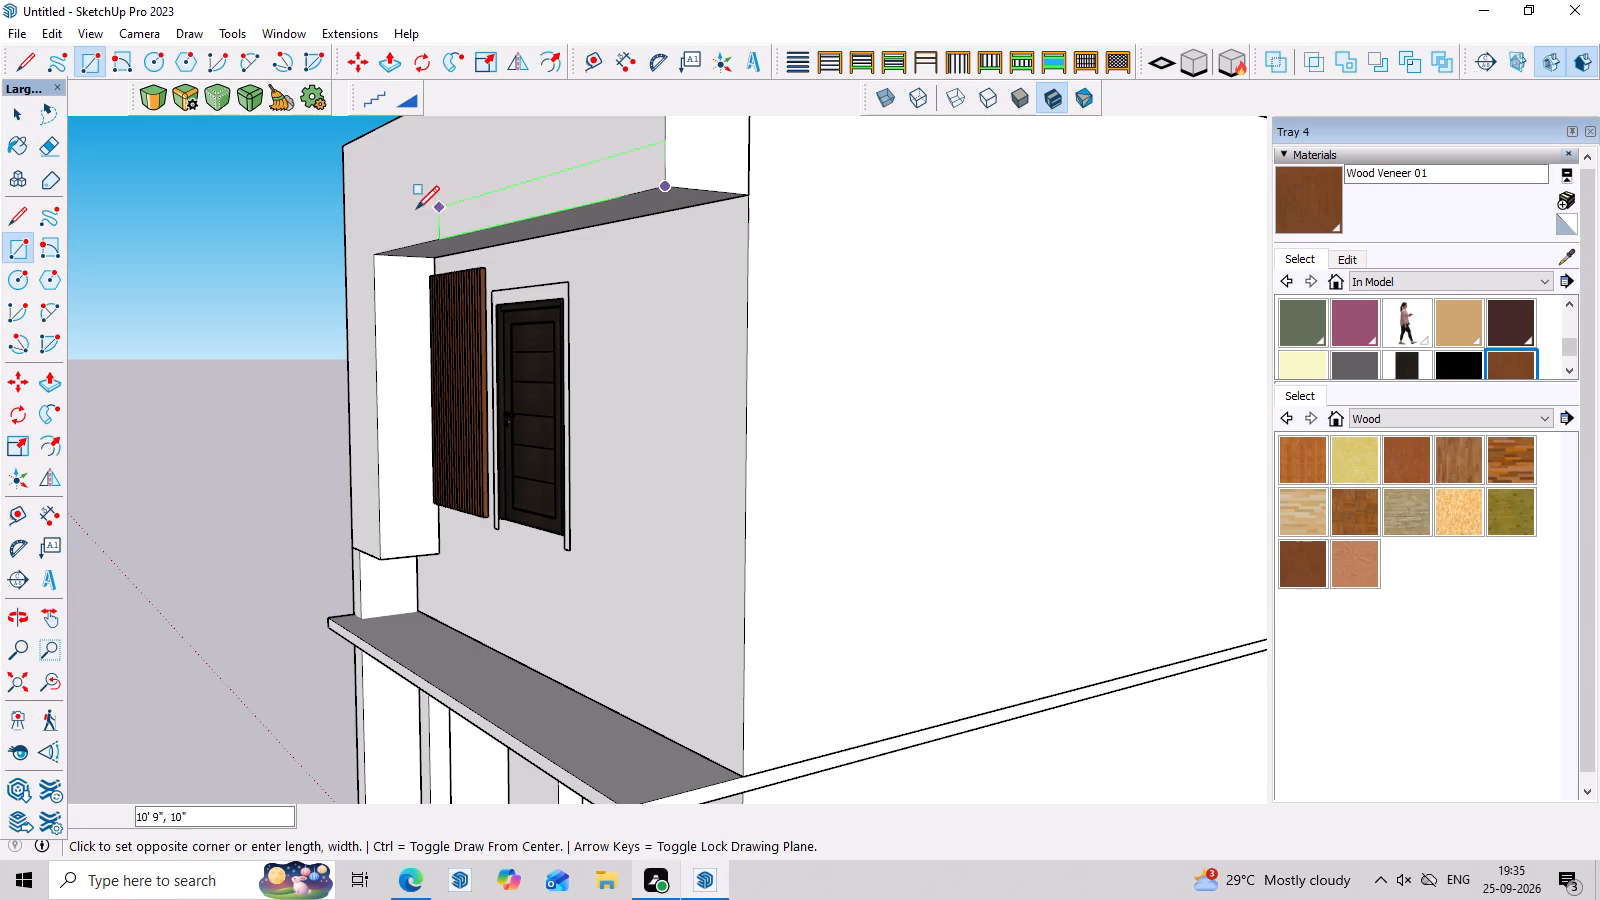
{"action": "left_click", "coordinate": [371, 251]}
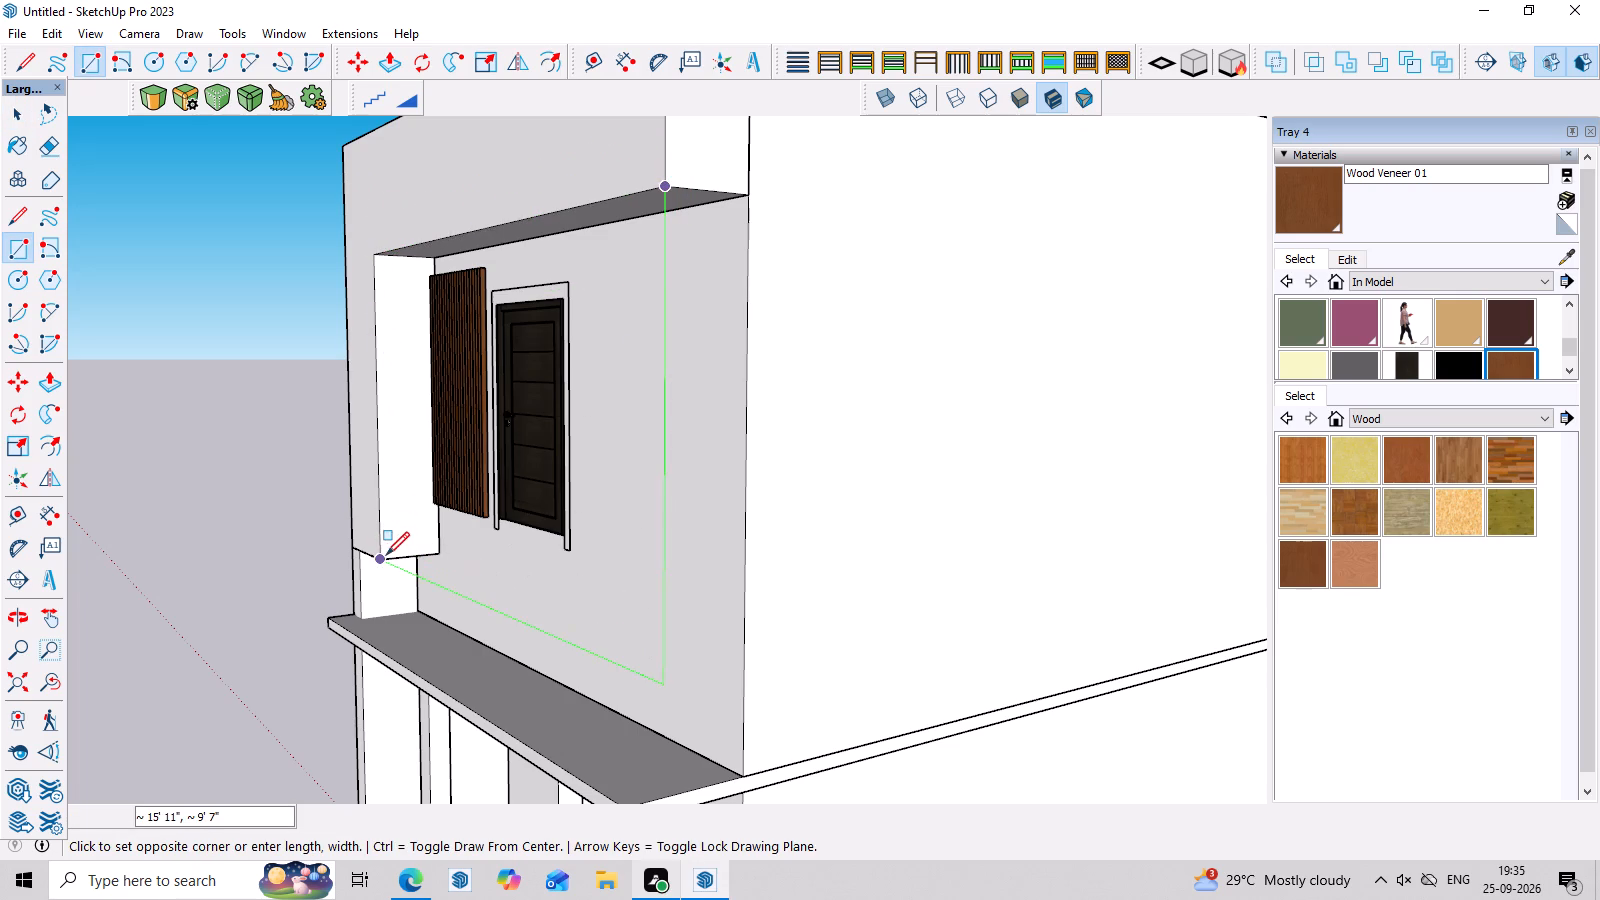
{"action": "left_click", "coordinate": [386, 555]}
{"action": "middle_click_drag", "start_coordinate": [520, 573], "coordinate": [961, 586]}
{"action": "key", "text": "space"}
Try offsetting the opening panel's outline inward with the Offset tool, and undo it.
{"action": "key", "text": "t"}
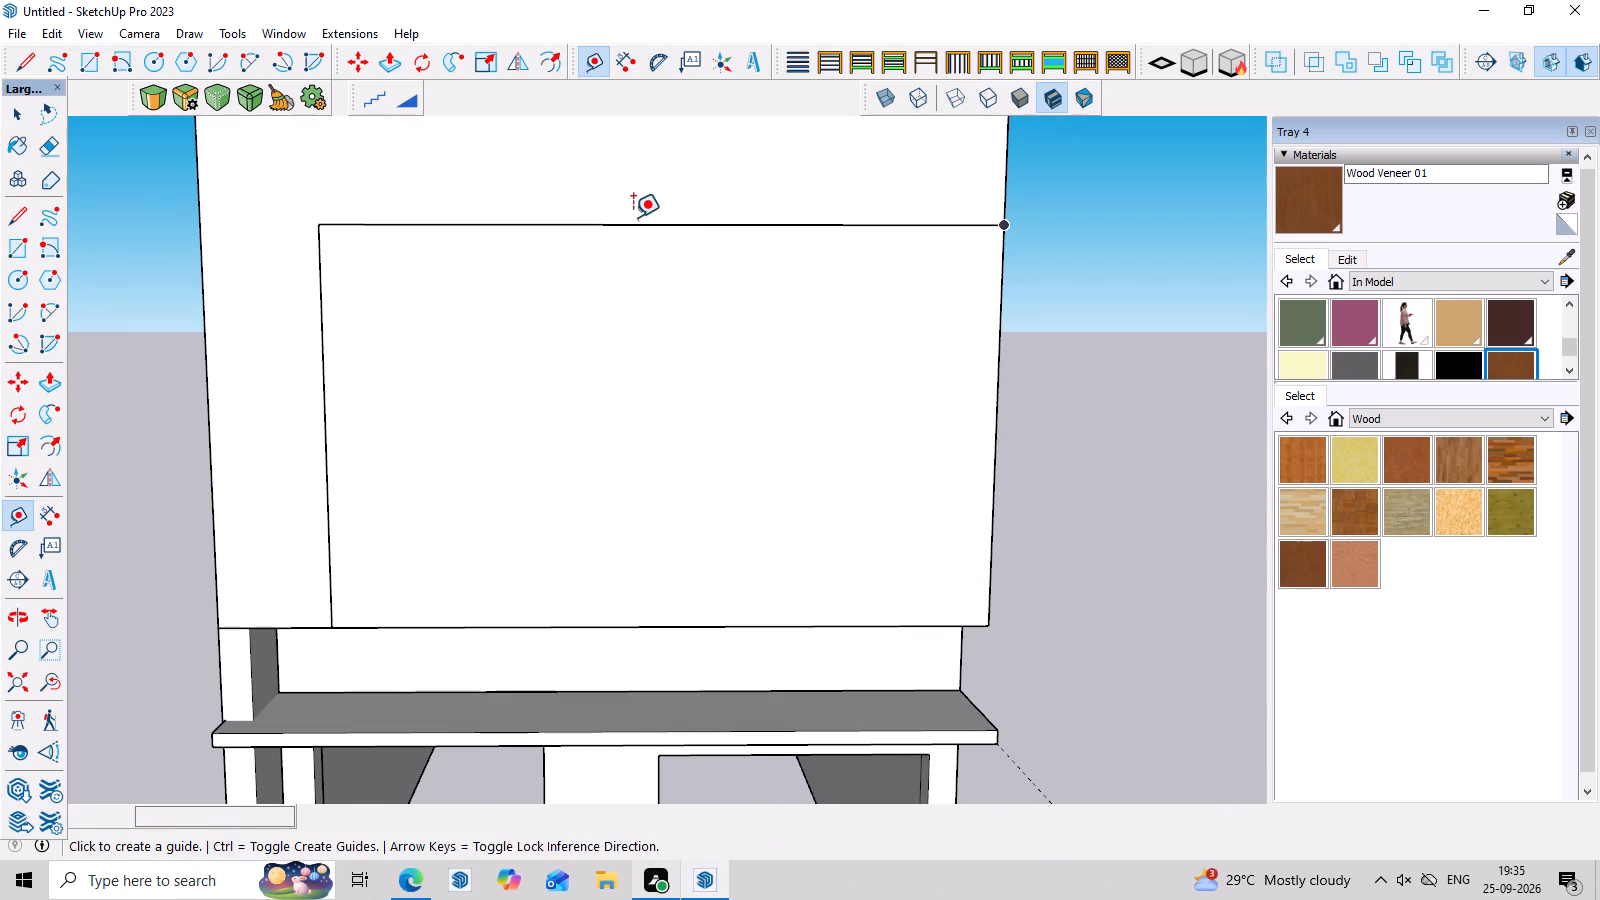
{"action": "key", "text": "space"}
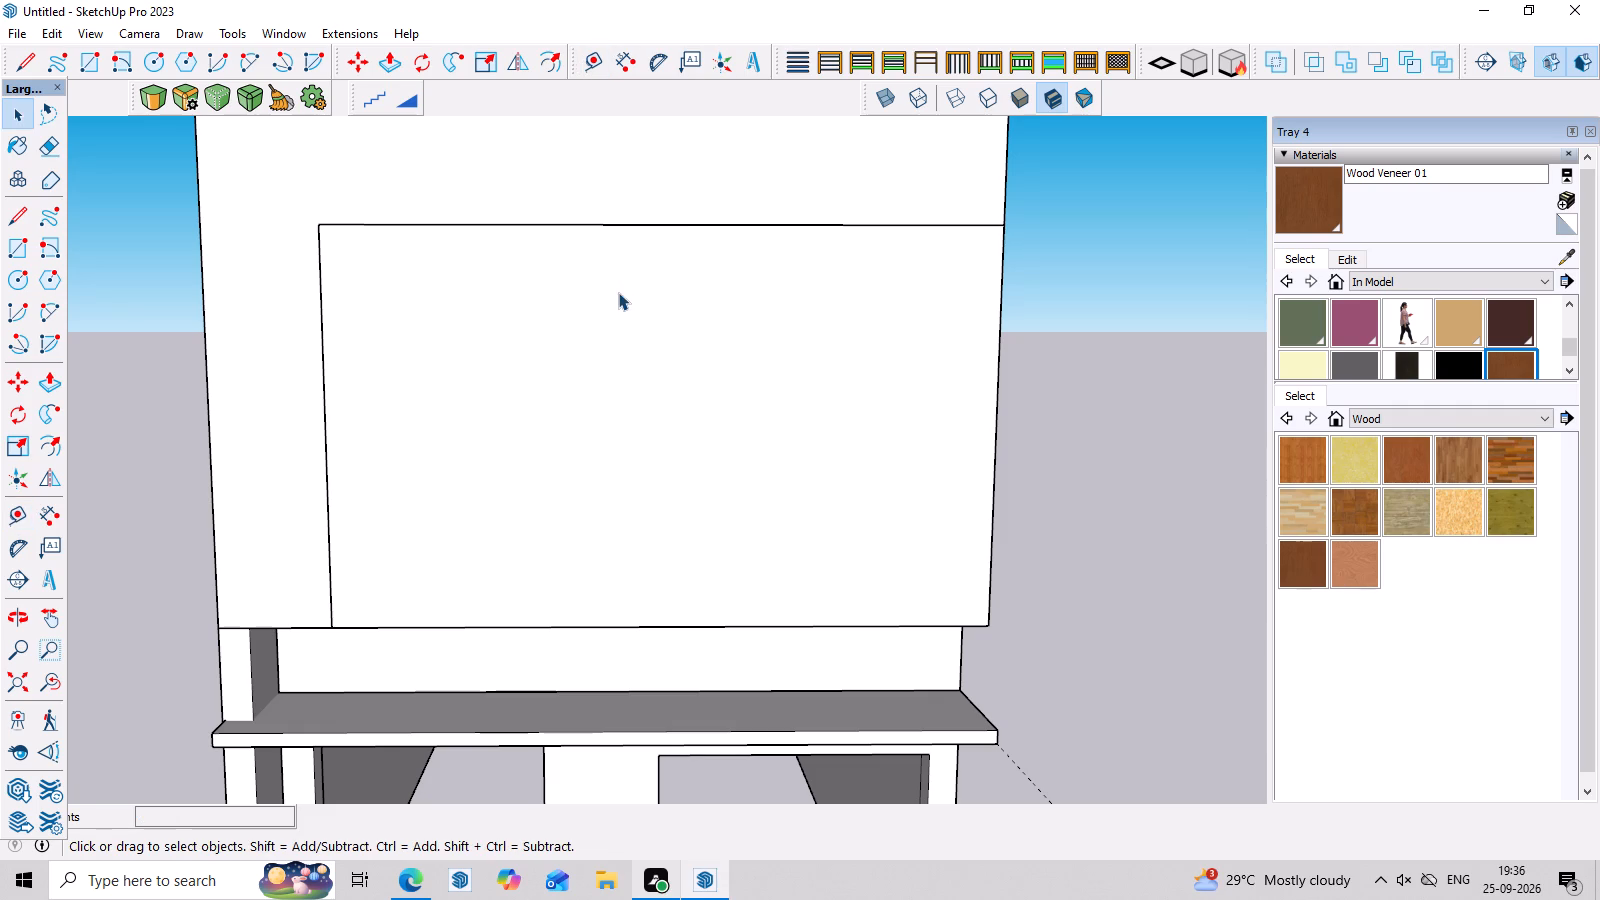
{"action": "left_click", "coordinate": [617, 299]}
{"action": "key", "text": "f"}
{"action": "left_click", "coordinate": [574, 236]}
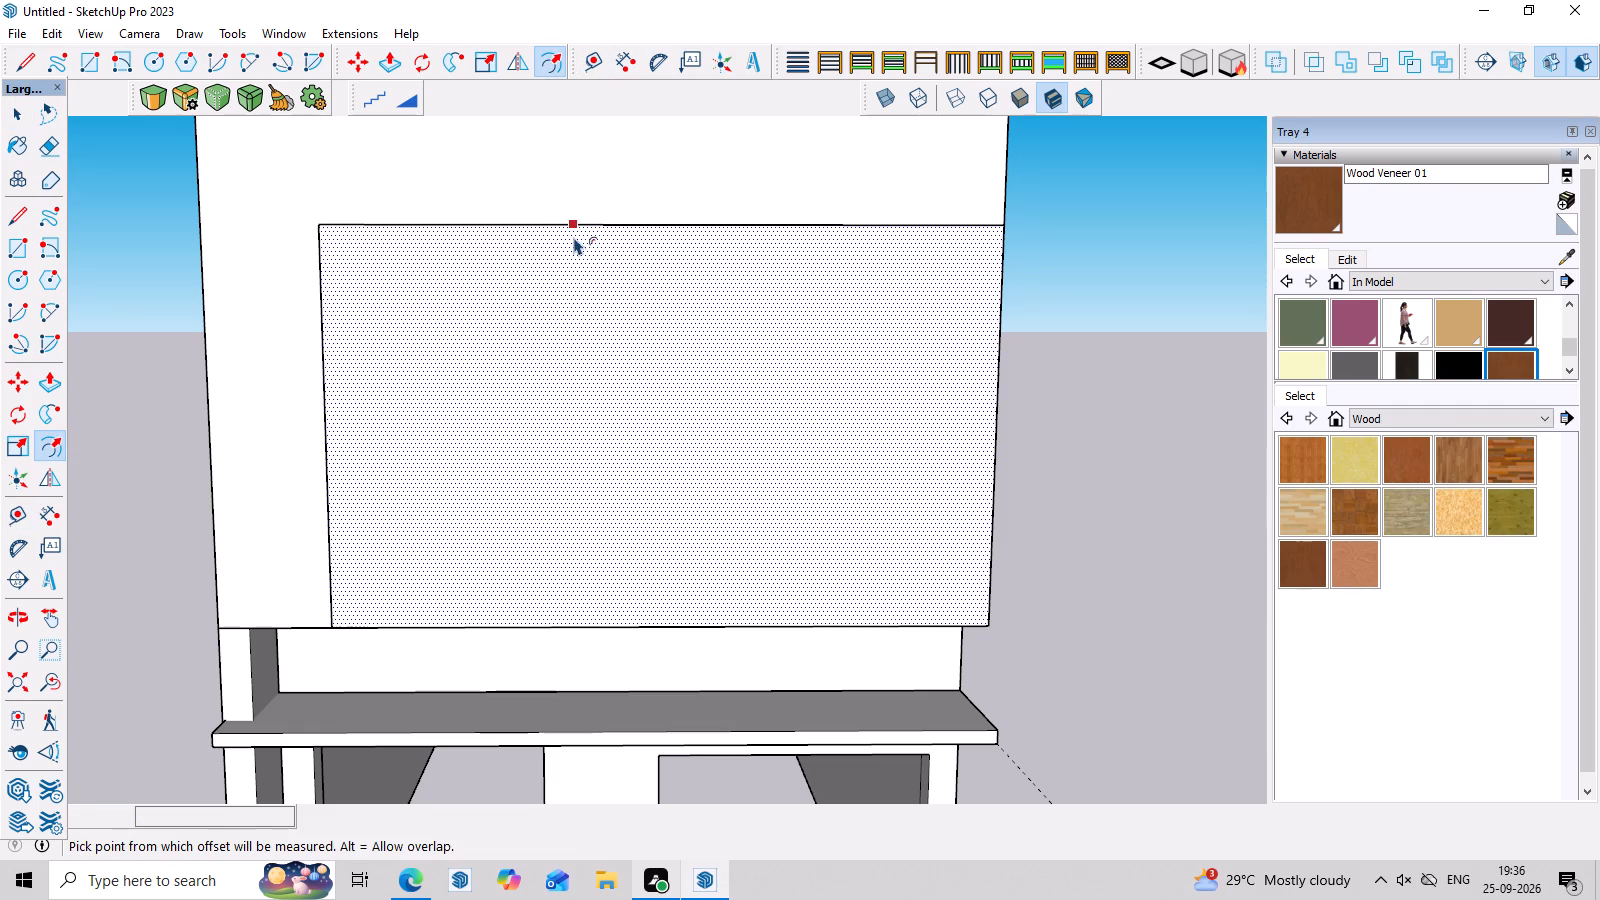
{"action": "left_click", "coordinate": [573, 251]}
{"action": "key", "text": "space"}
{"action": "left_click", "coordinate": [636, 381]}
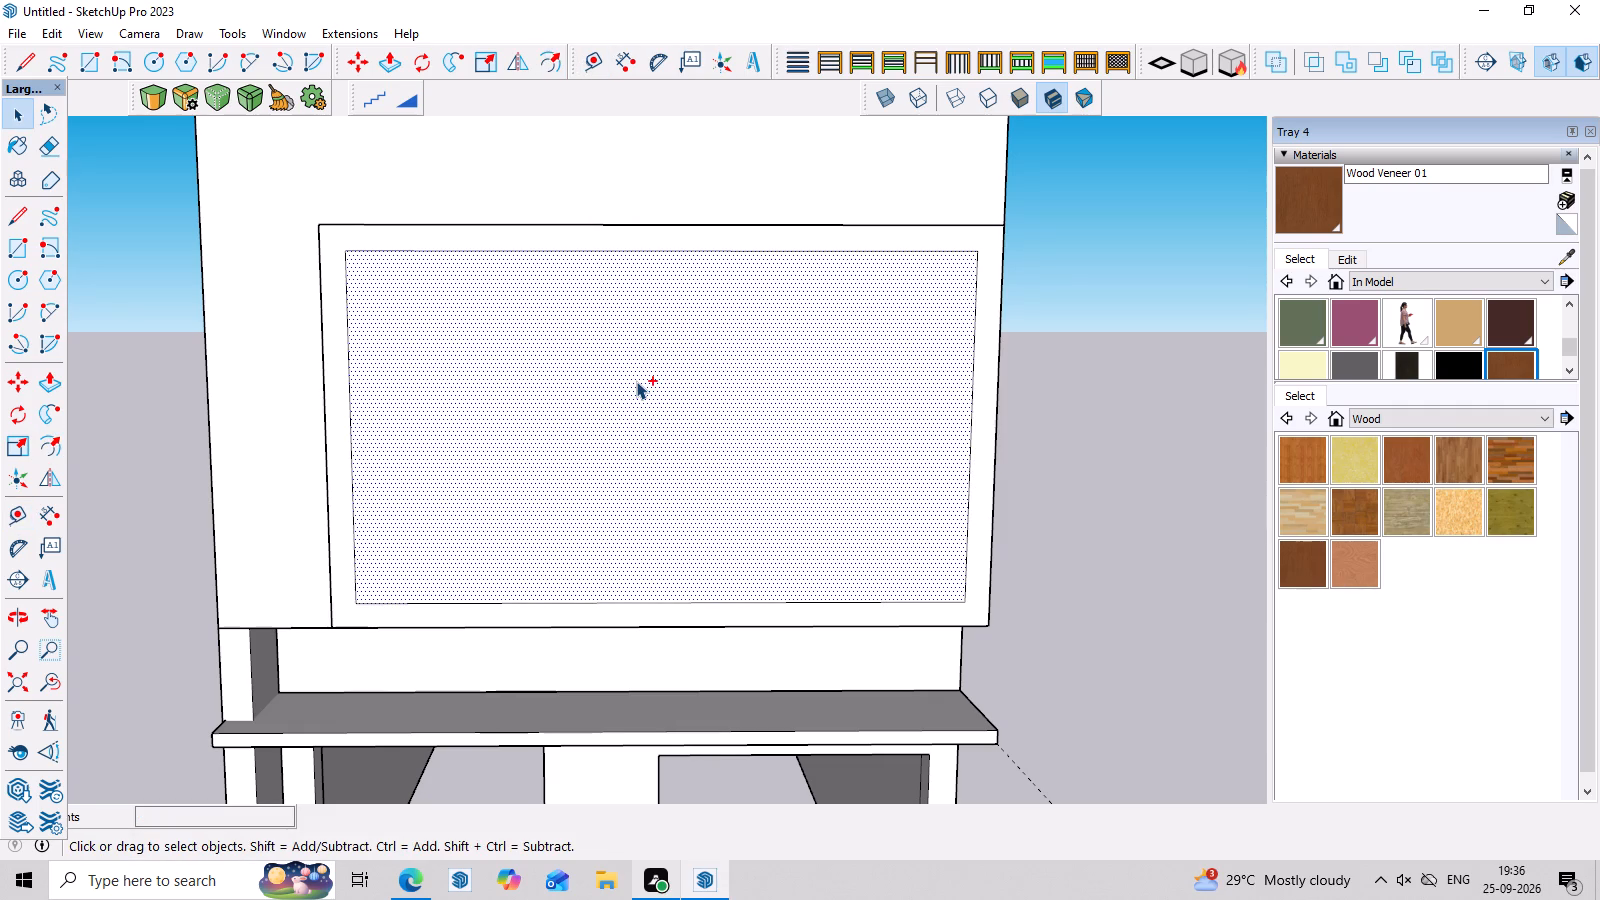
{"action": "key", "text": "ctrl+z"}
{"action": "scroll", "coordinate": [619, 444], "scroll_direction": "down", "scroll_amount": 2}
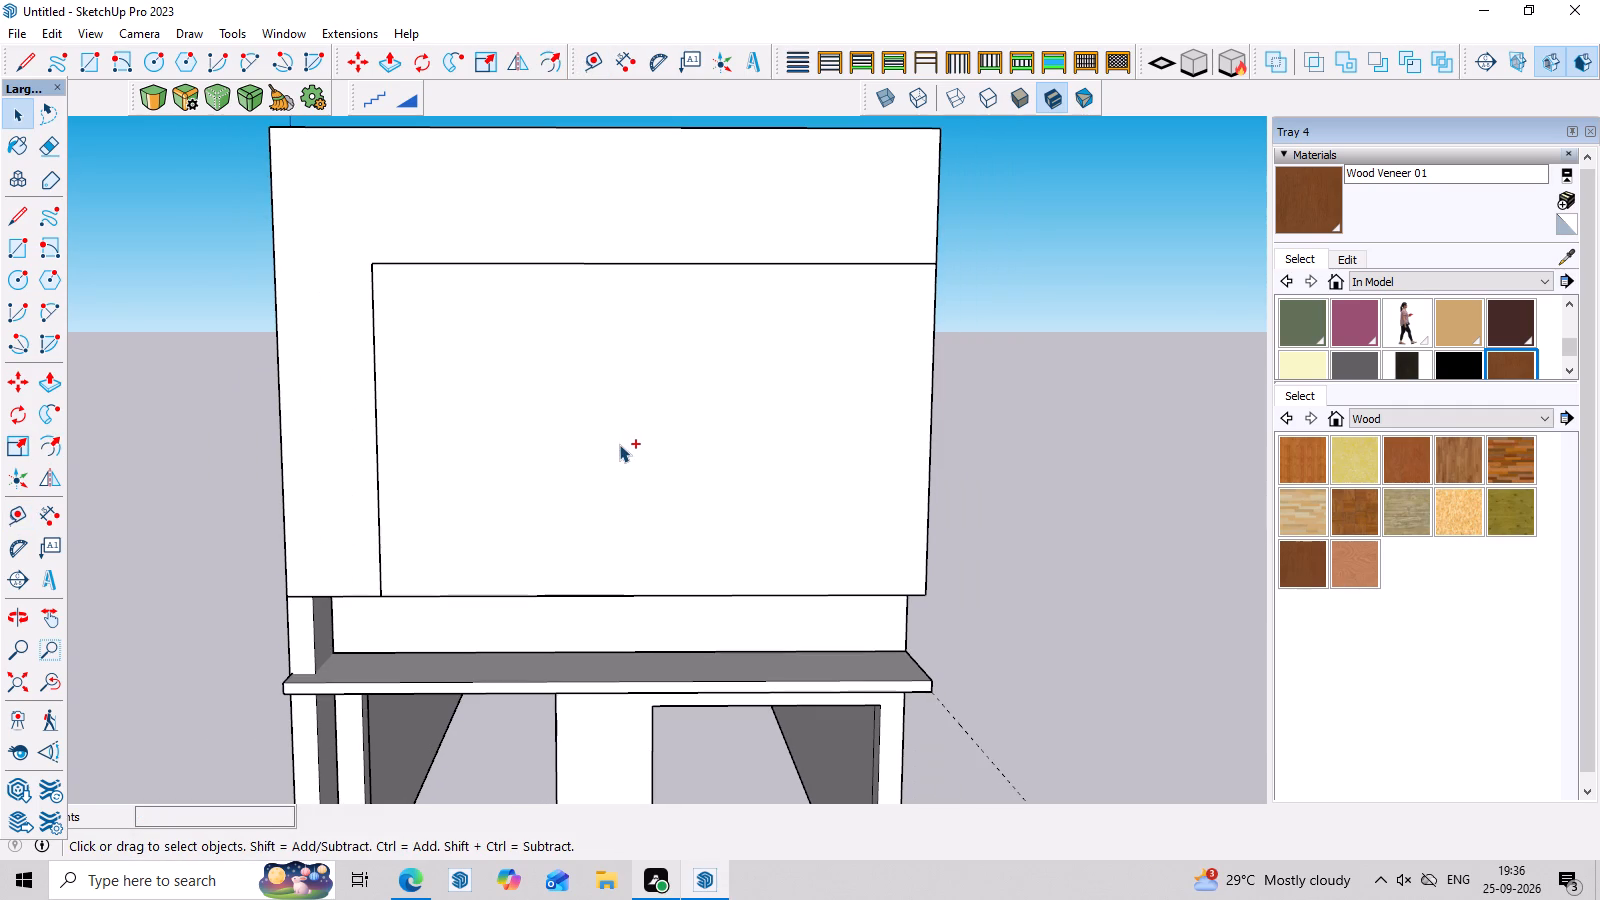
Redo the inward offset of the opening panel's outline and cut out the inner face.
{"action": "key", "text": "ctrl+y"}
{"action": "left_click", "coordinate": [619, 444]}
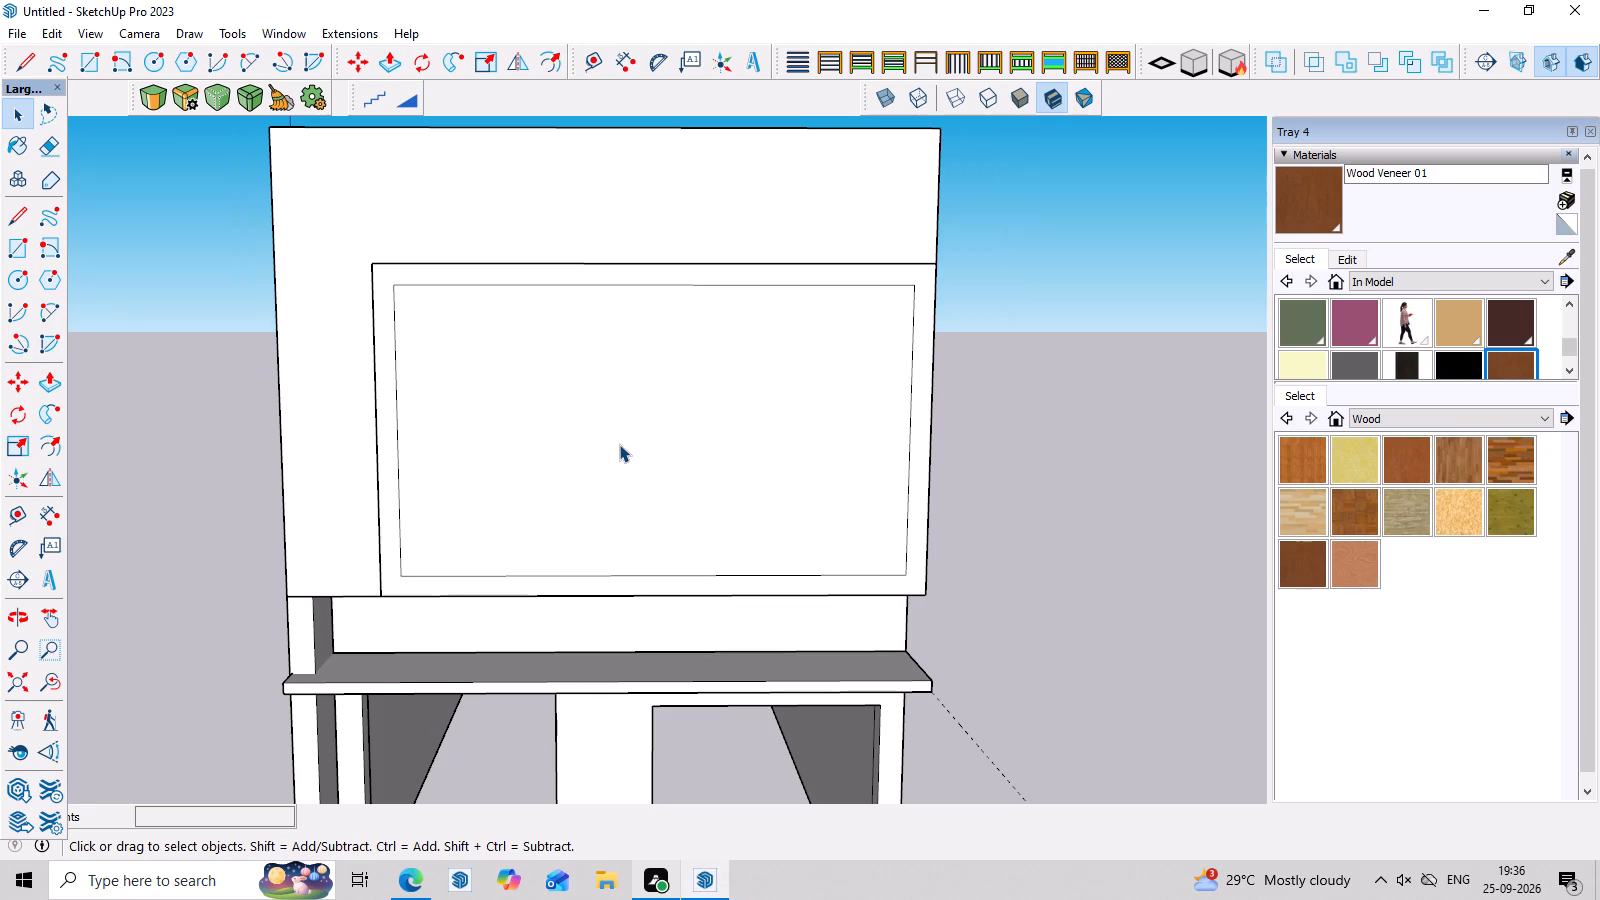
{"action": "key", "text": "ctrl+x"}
Examine the upper opening with its border, door and wood strips from the front.
{"action": "middle_click_drag", "start_coordinate": [619, 435], "coordinate": [619, 330]}
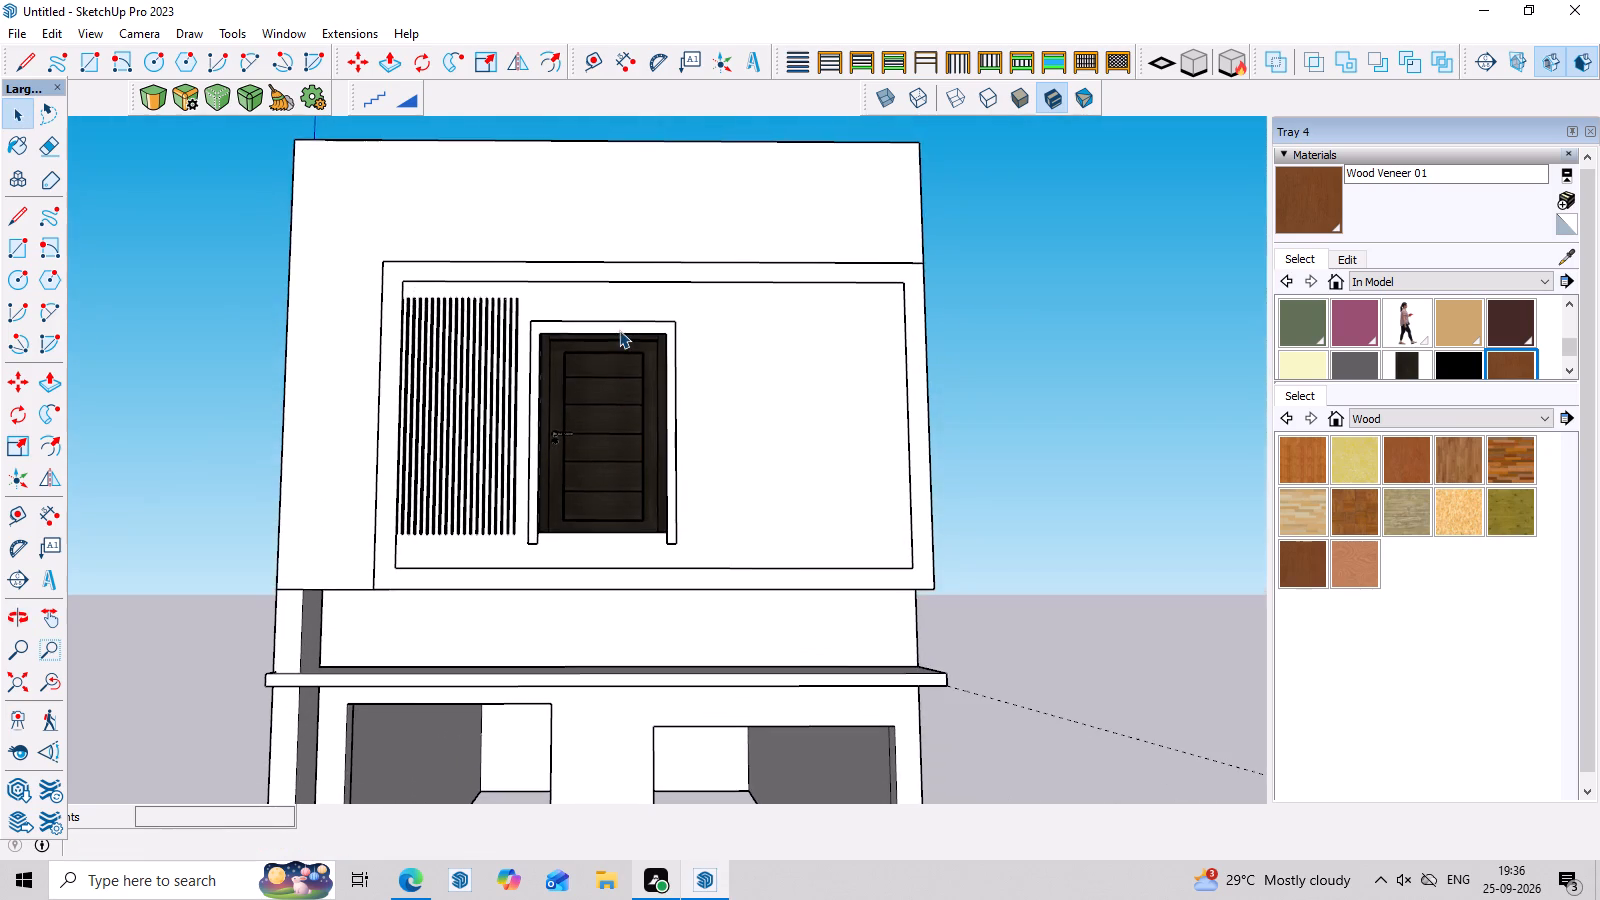
{"action": "middle_click_drag", "start_coordinate": [609, 343], "coordinate": [582, 420]}
{"action": "scroll", "coordinate": [559, 459], "scroll_direction": "up", "scroll_amount": 3}
{"action": "scroll", "coordinate": [548, 263], "scroll_direction": "down", "scroll_amount": 1}
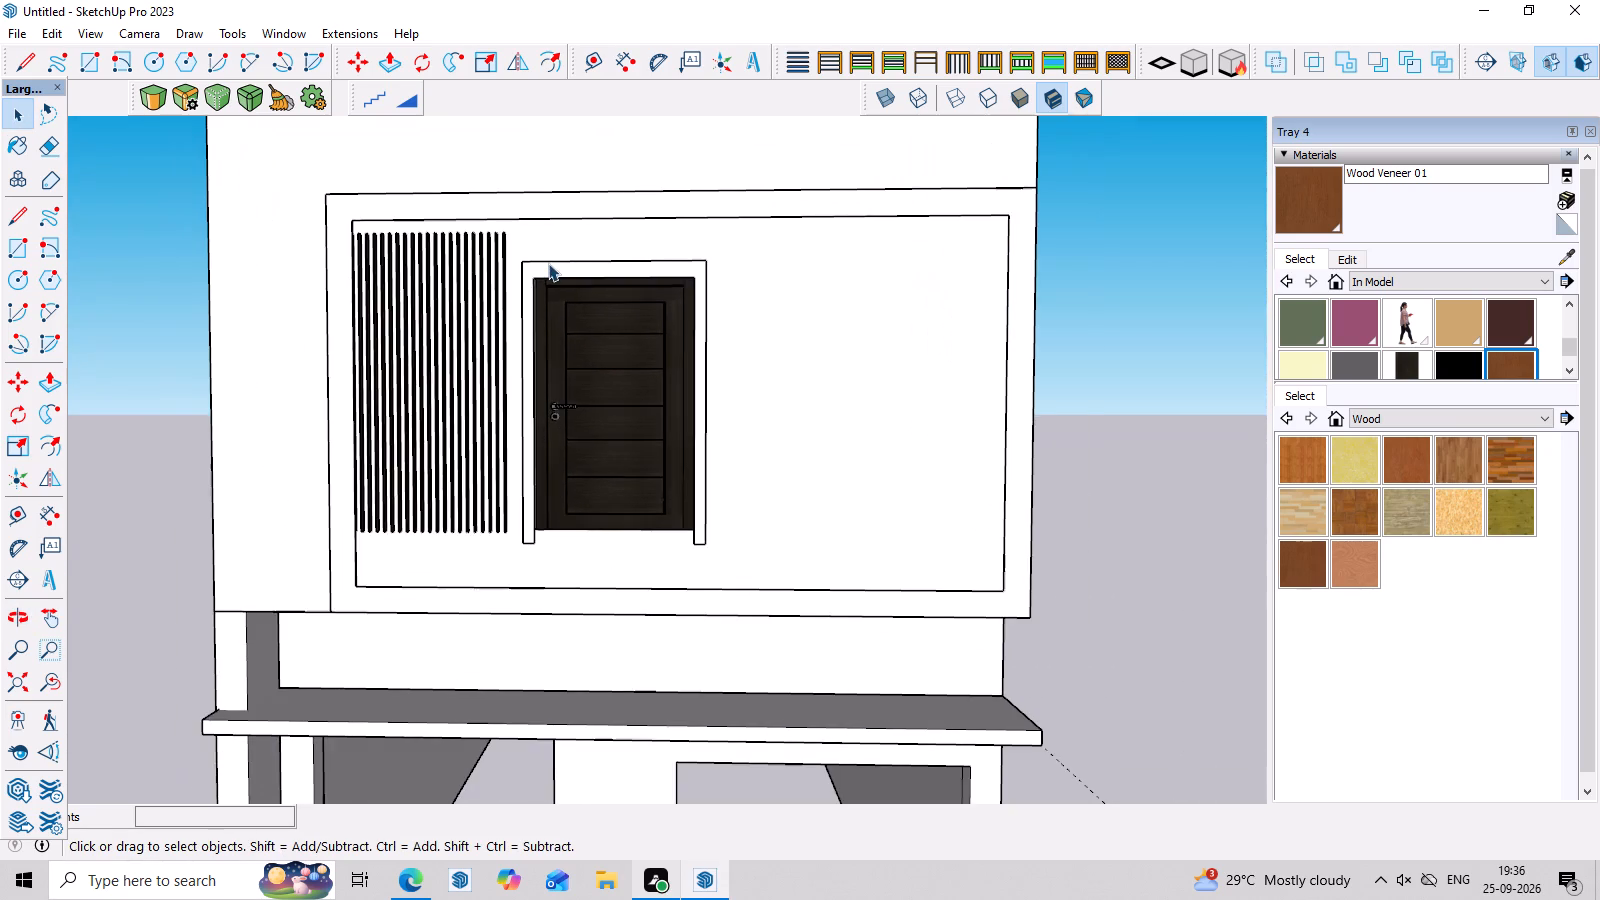
{"action": "scroll", "coordinate": [548, 263], "scroll_direction": "down", "scroll_amount": 3}
{"action": "middle_click_drag", "start_coordinate": [566, 345], "coordinate": [555, 423]}
{"action": "scroll", "coordinate": [940, 540], "scroll_direction": "down", "scroll_amount": 3}
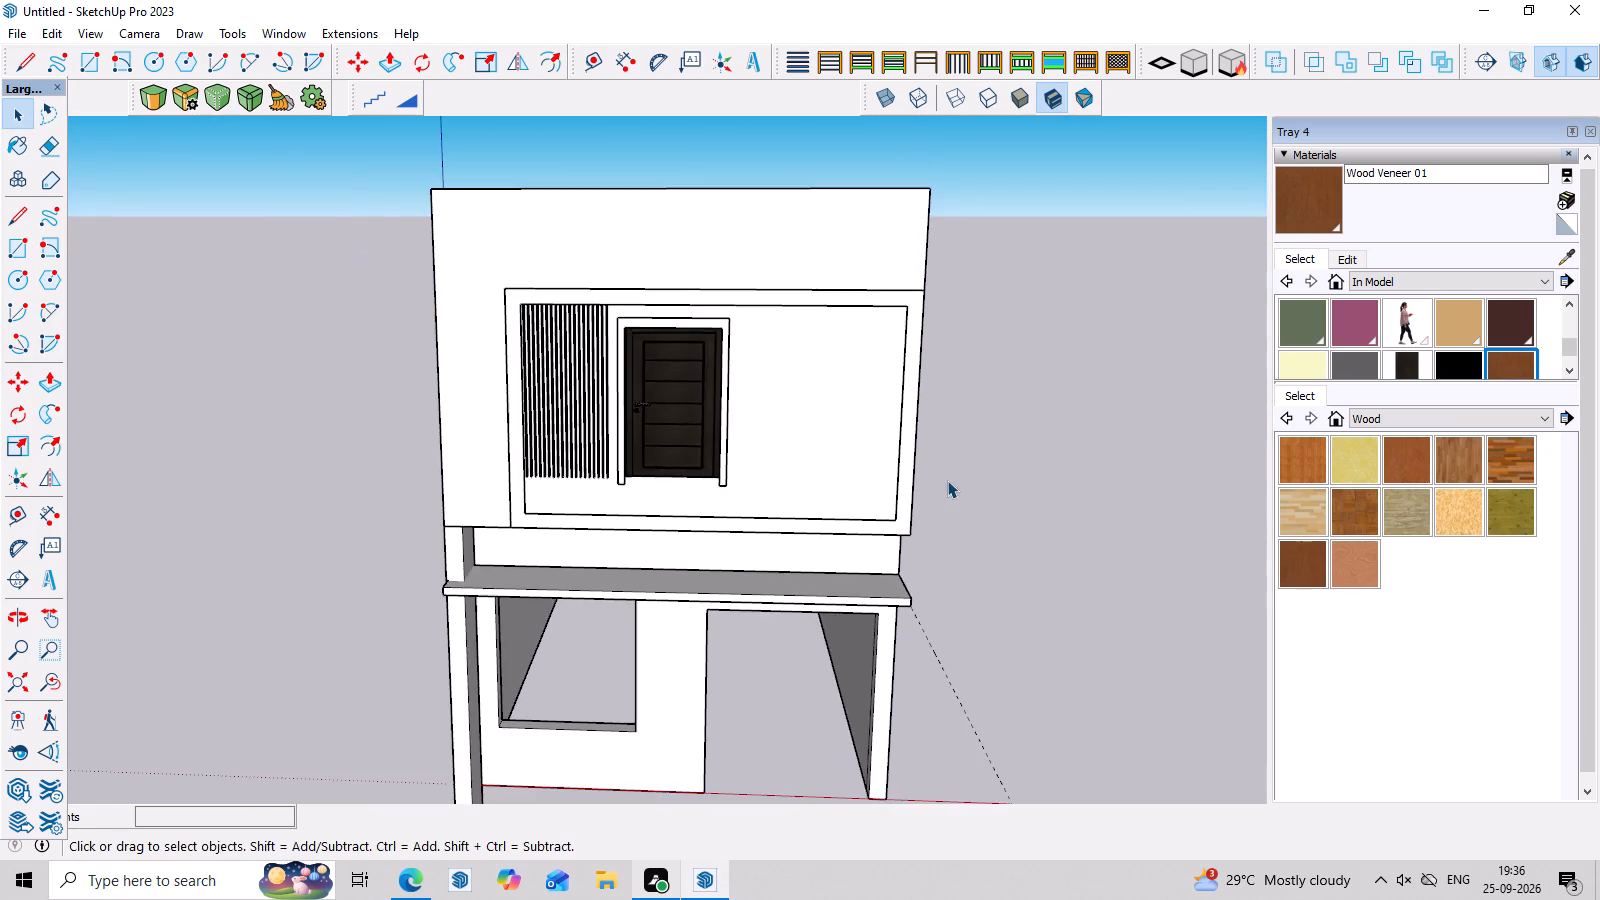
{"action": "scroll", "coordinate": [947, 480], "scroll_direction": "down", "scroll_amount": 3}
{"action": "middle_click_drag", "start_coordinate": [954, 560], "coordinate": [961, 515]}
{"action": "scroll", "coordinate": [961, 515], "scroll_direction": "up", "scroll_amount": 4}
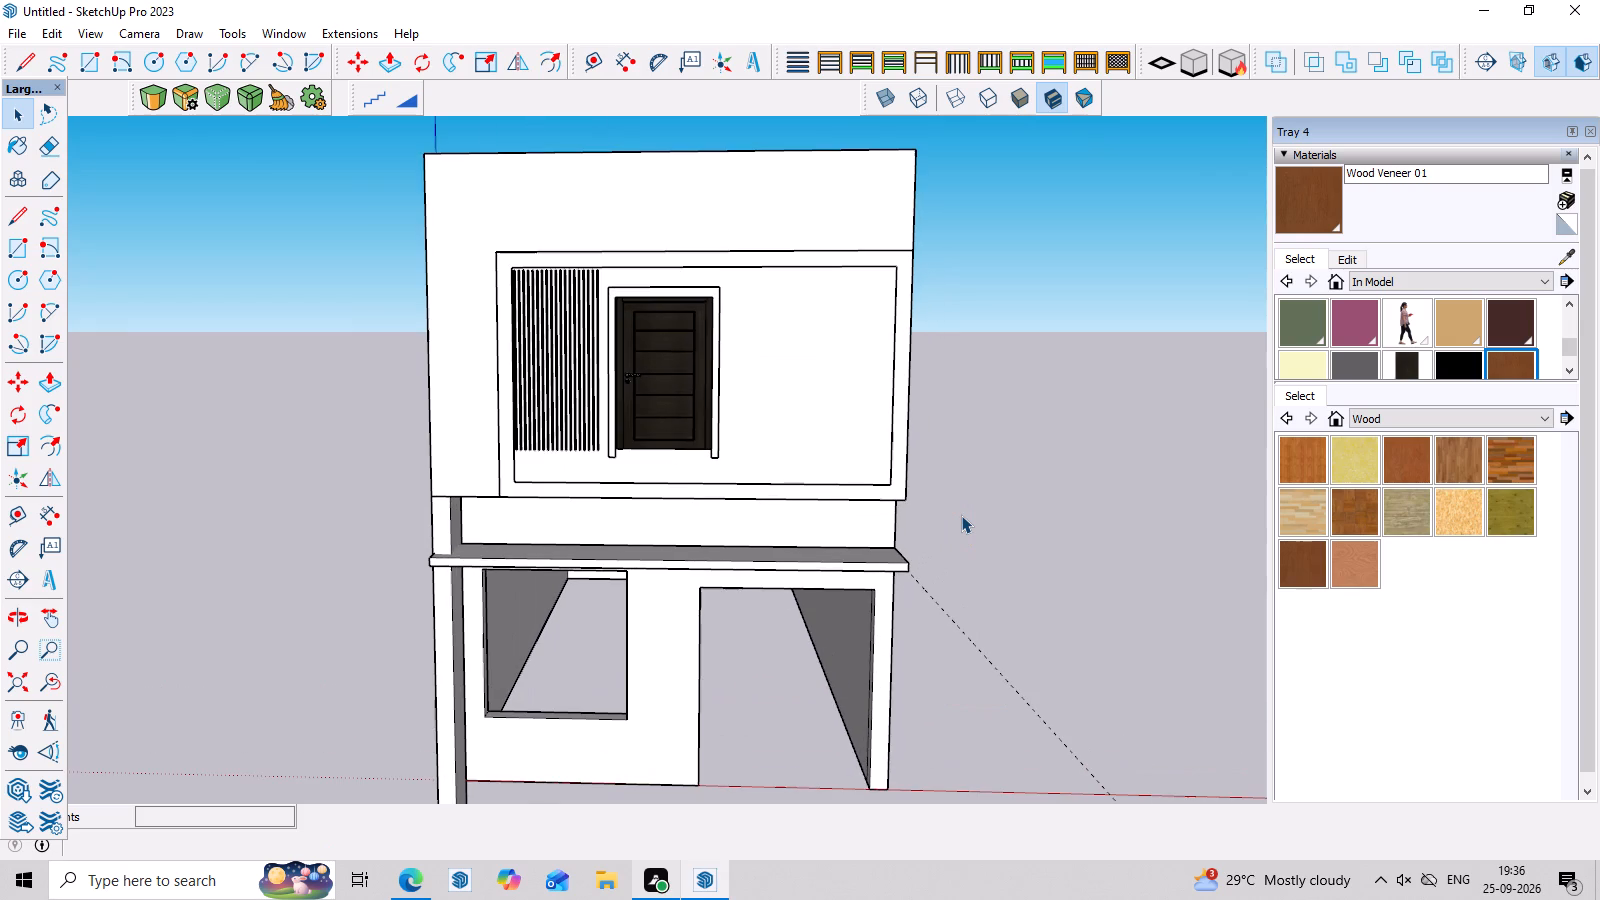
{"action": "middle_click", "coordinate": [961, 515]}
{"action": "scroll", "coordinate": [654, 285], "scroll_direction": "up", "scroll_amount": 7}
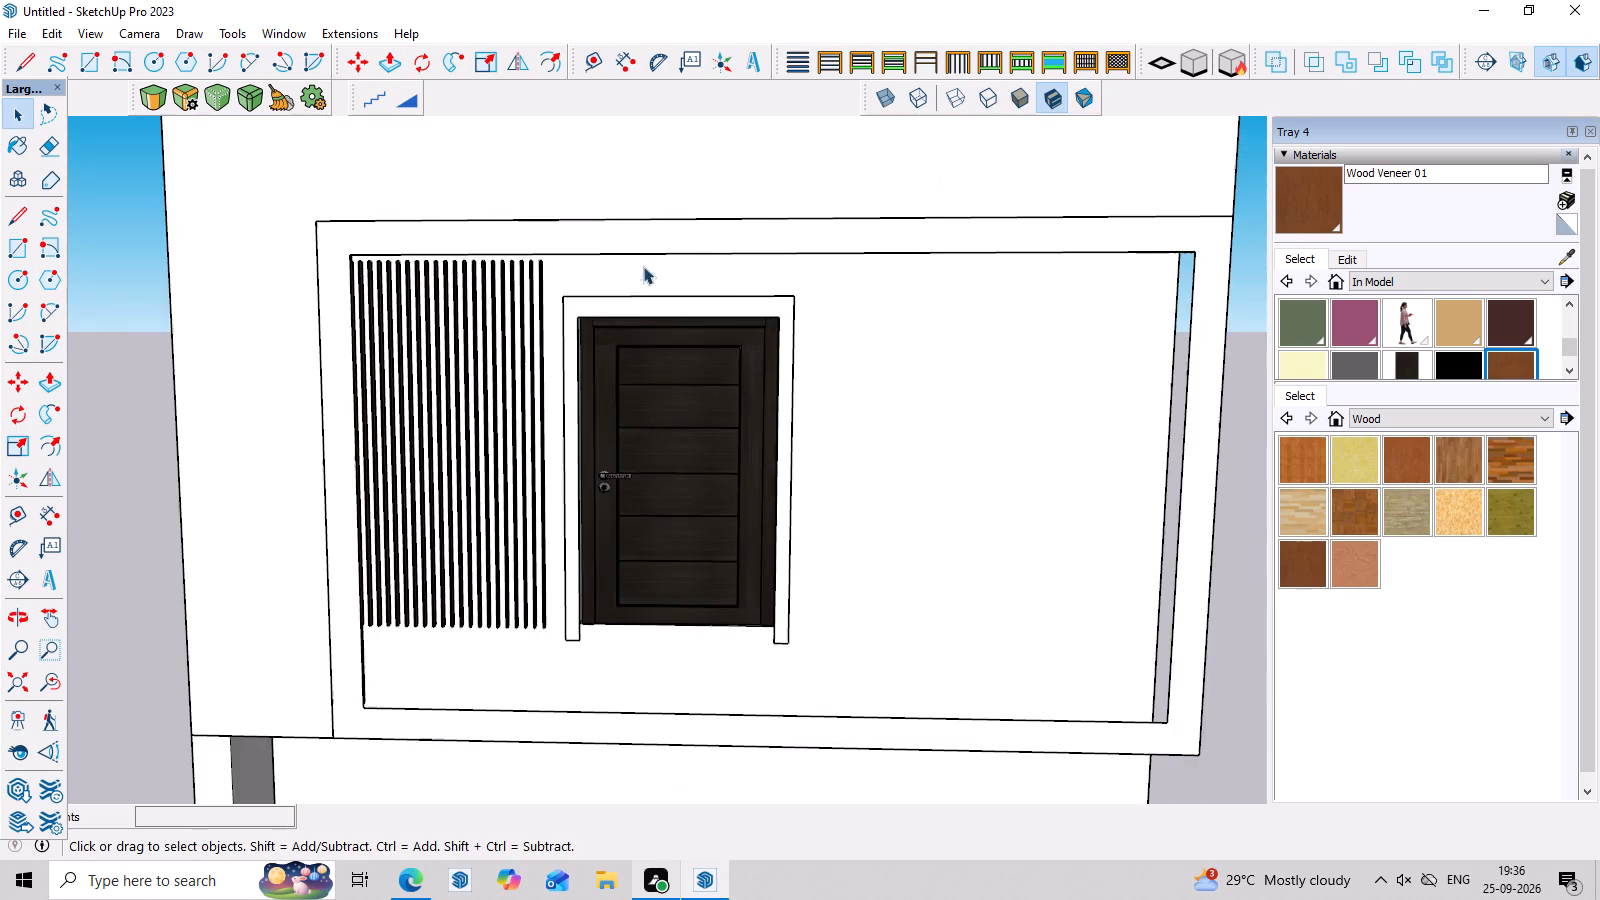
Examine the upper ends of the wood strips beside the door up close, and check the whole building.
{"action": "middle_click_drag", "start_coordinate": [627, 284], "coordinate": [601, 147]}
{"action": "scroll", "coordinate": [543, 232], "scroll_direction": "up", "scroll_amount": 10}
{"action": "scroll", "coordinate": [537, 320], "scroll_direction": "up", "scroll_amount": 3}
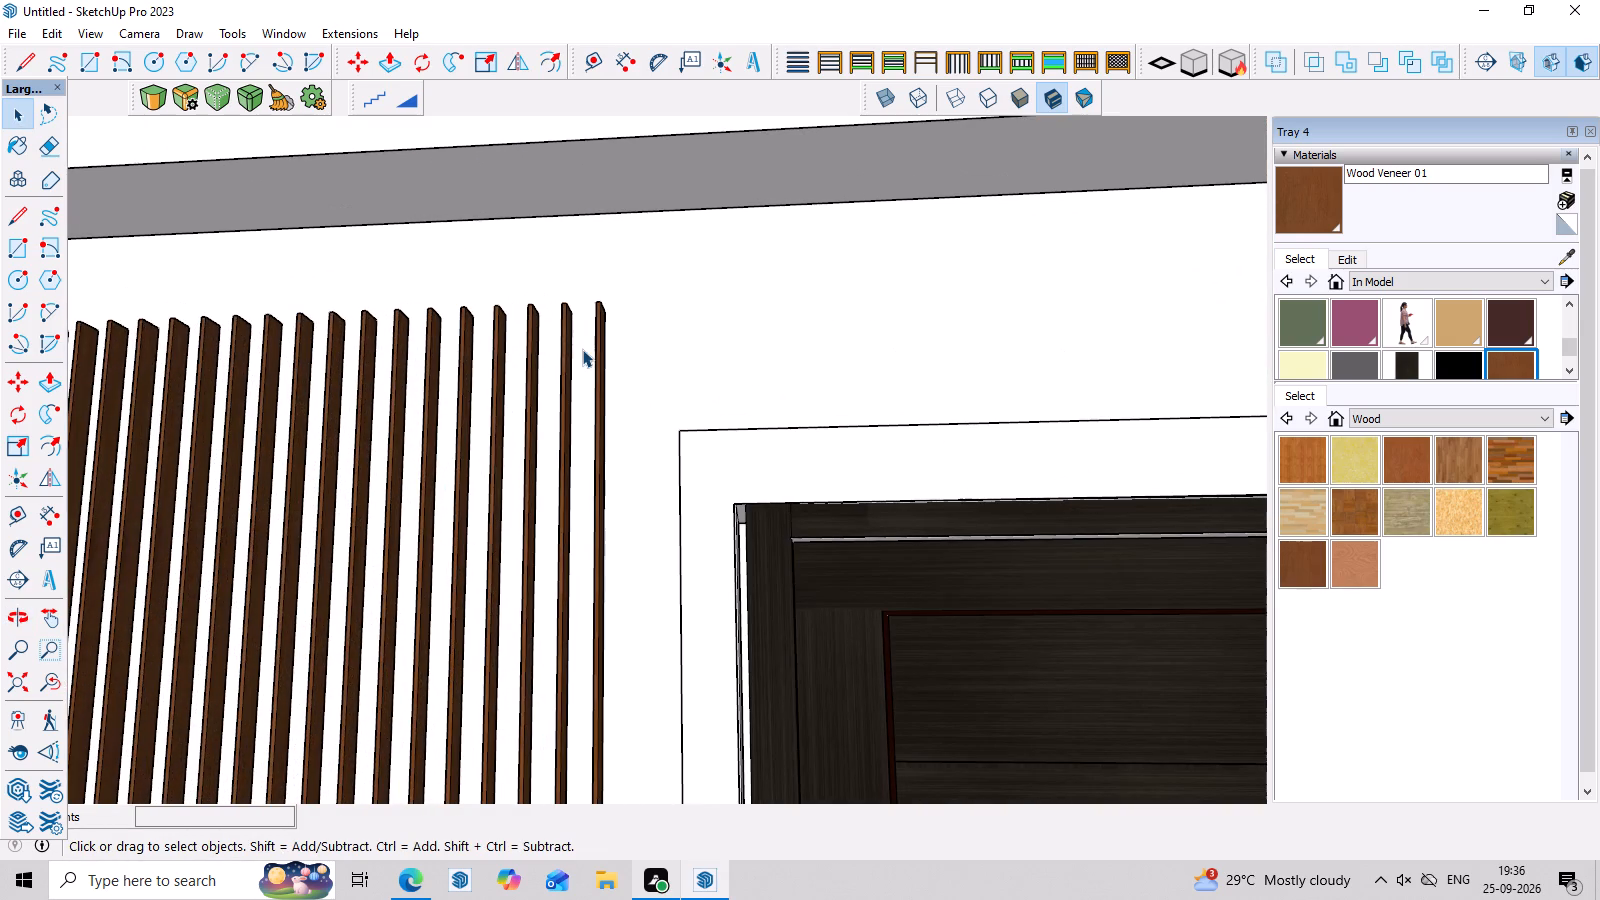
{"action": "double_click", "coordinate": [599, 342]}
{"action": "left_click", "coordinate": [599, 342]}
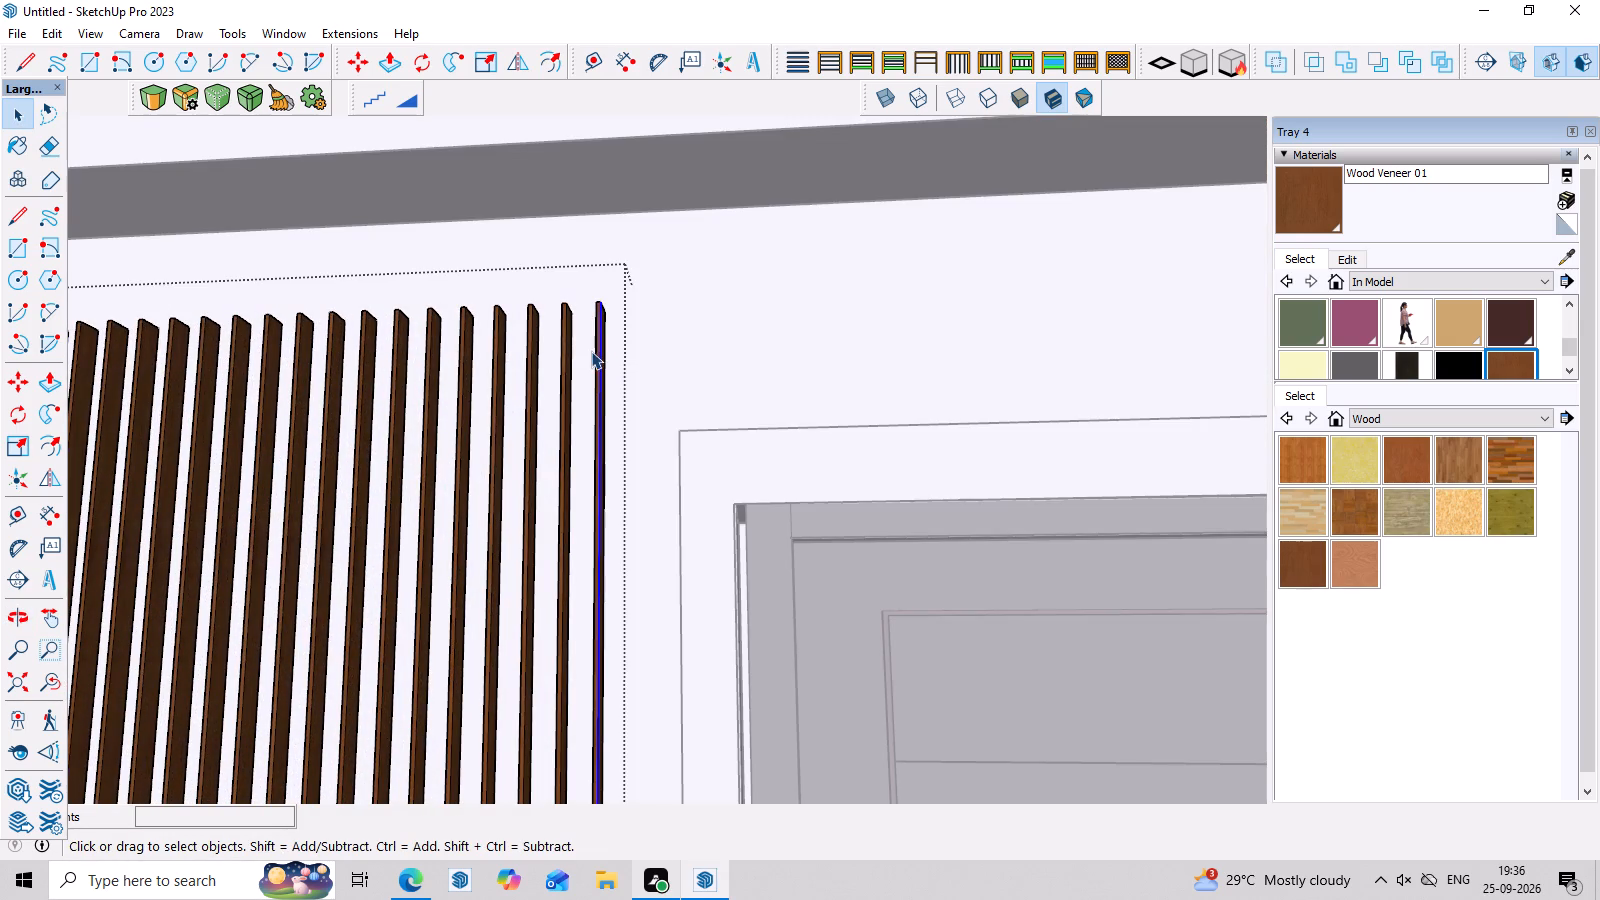
{"action": "key", "text": "space"}
{"action": "left_click", "coordinate": [744, 321]}
{"action": "left_click", "coordinate": [589, 373]}
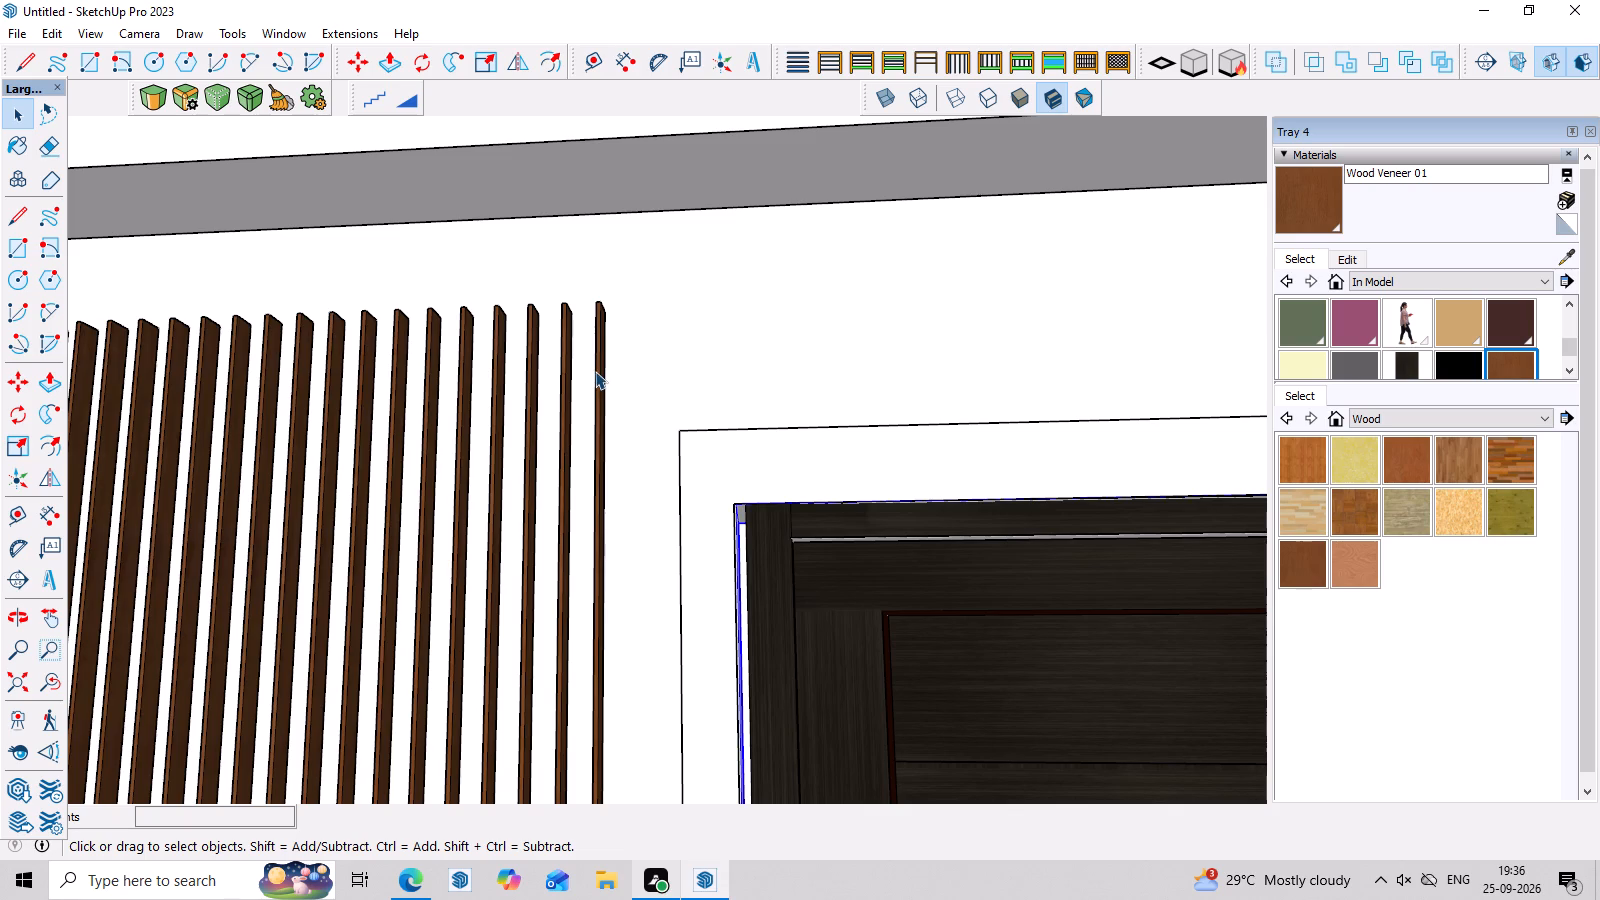
{"action": "left_click", "coordinate": [595, 371]}
{"action": "middle_click_drag", "start_coordinate": [603, 302], "coordinate": [605, 438]}
{"action": "scroll", "coordinate": [601, 333], "scroll_direction": "up", "scroll_amount": 10}
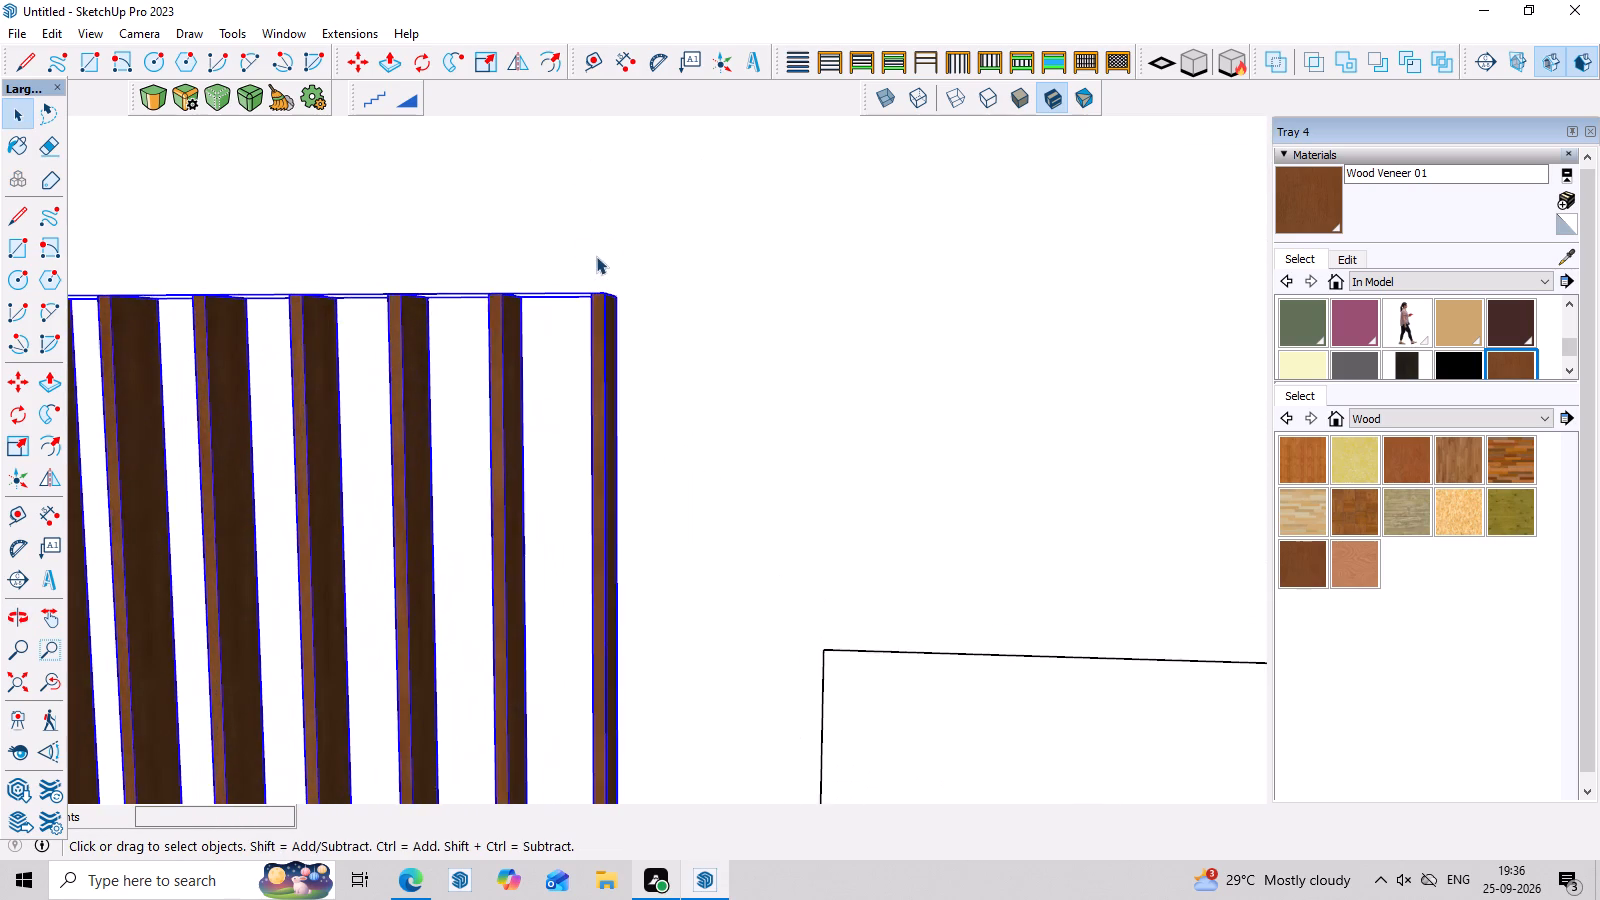
{"action": "middle_click_drag", "start_coordinate": [596, 256], "coordinate": [599, 324]}
{"action": "scroll", "coordinate": [594, 378], "scroll_direction": "down", "scroll_amount": 7}
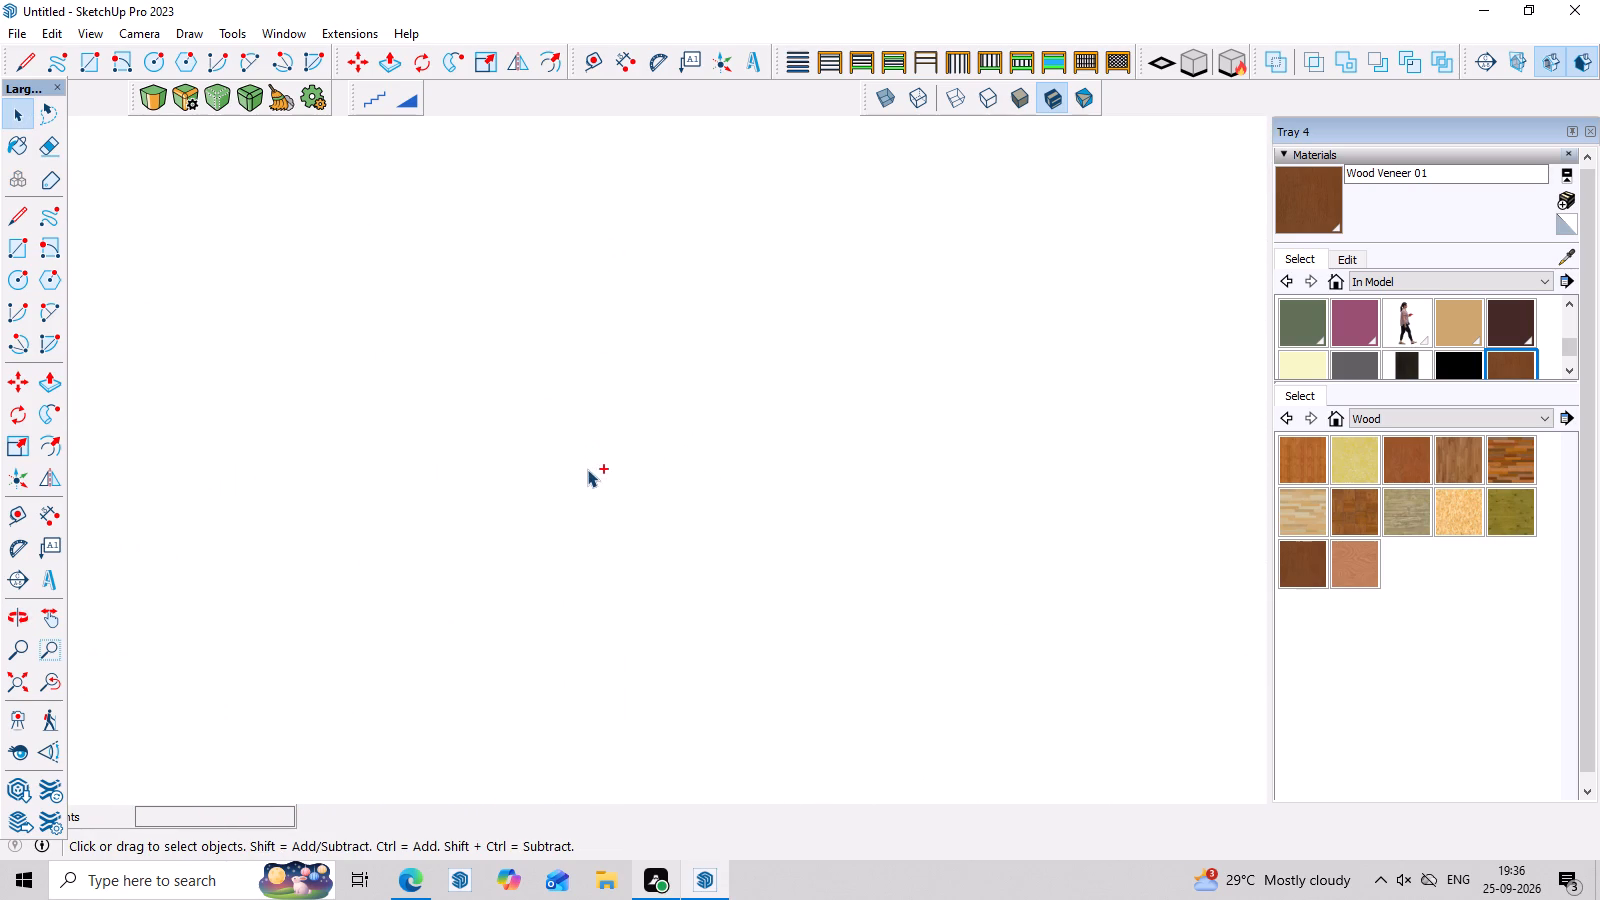
{"action": "left_click", "coordinate": [20, 683]}
{"action": "scroll", "coordinate": [83, 609], "scroll_direction": "down", "scroll_amount": 5}
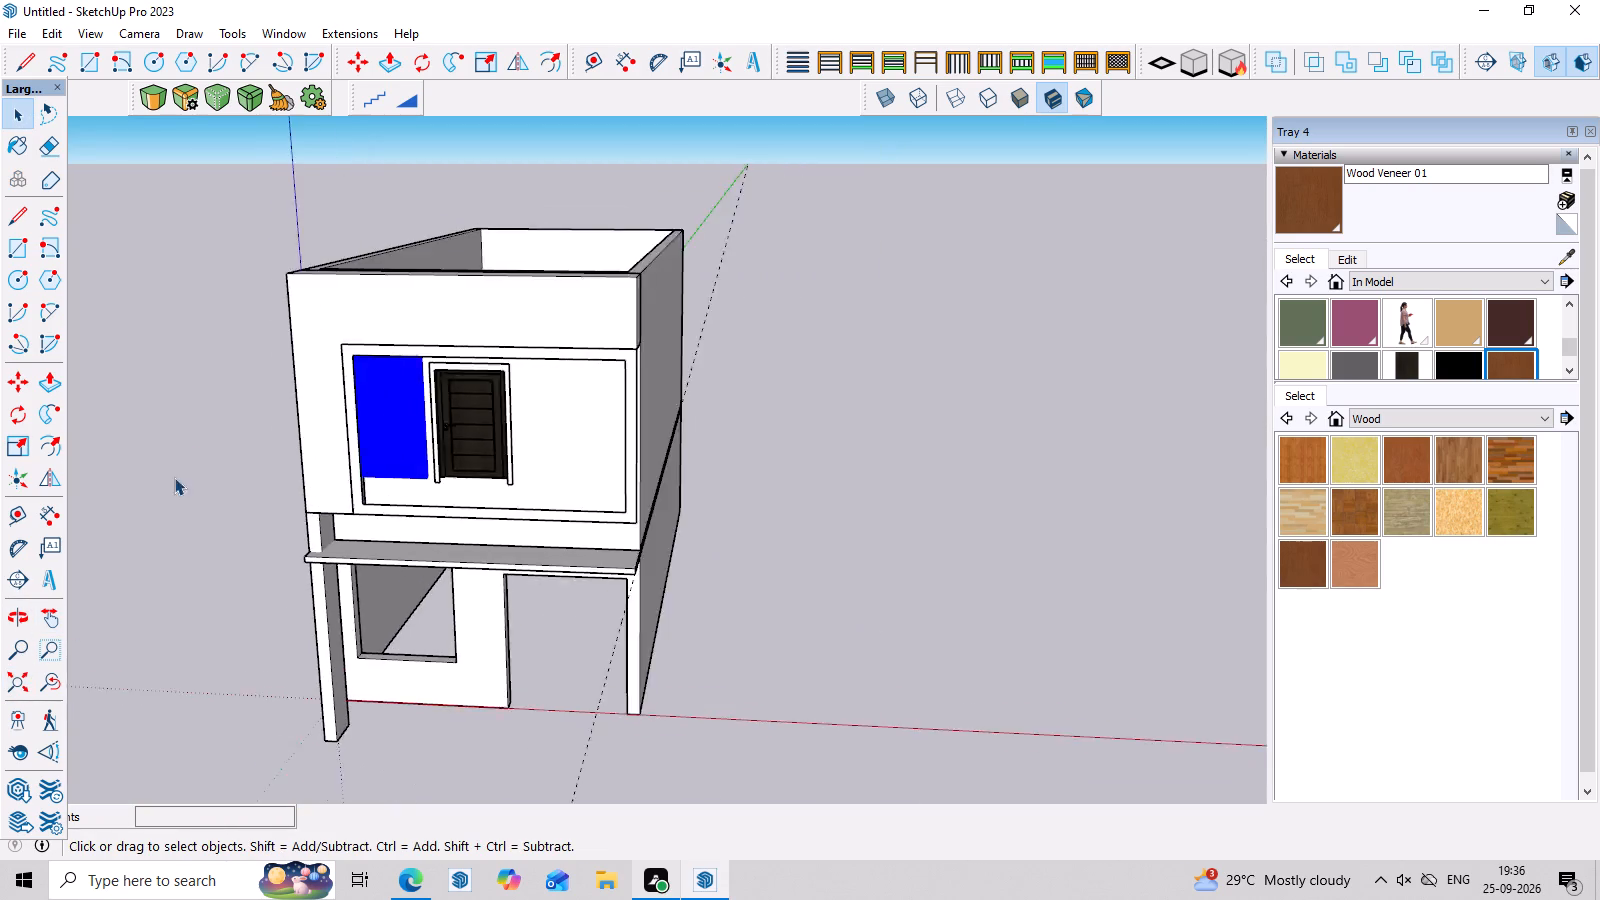
{"action": "scroll", "coordinate": [174, 477], "scroll_direction": "down", "scroll_amount": 3}
{"action": "middle_click_drag", "start_coordinate": [339, 460], "coordinate": [413, 352]}
{"action": "key", "text": "space"}
{"action": "left_click", "coordinate": [589, 340]}
{"action": "scroll", "coordinate": [588, 376], "scroll_direction": "up", "scroll_amount": 4}
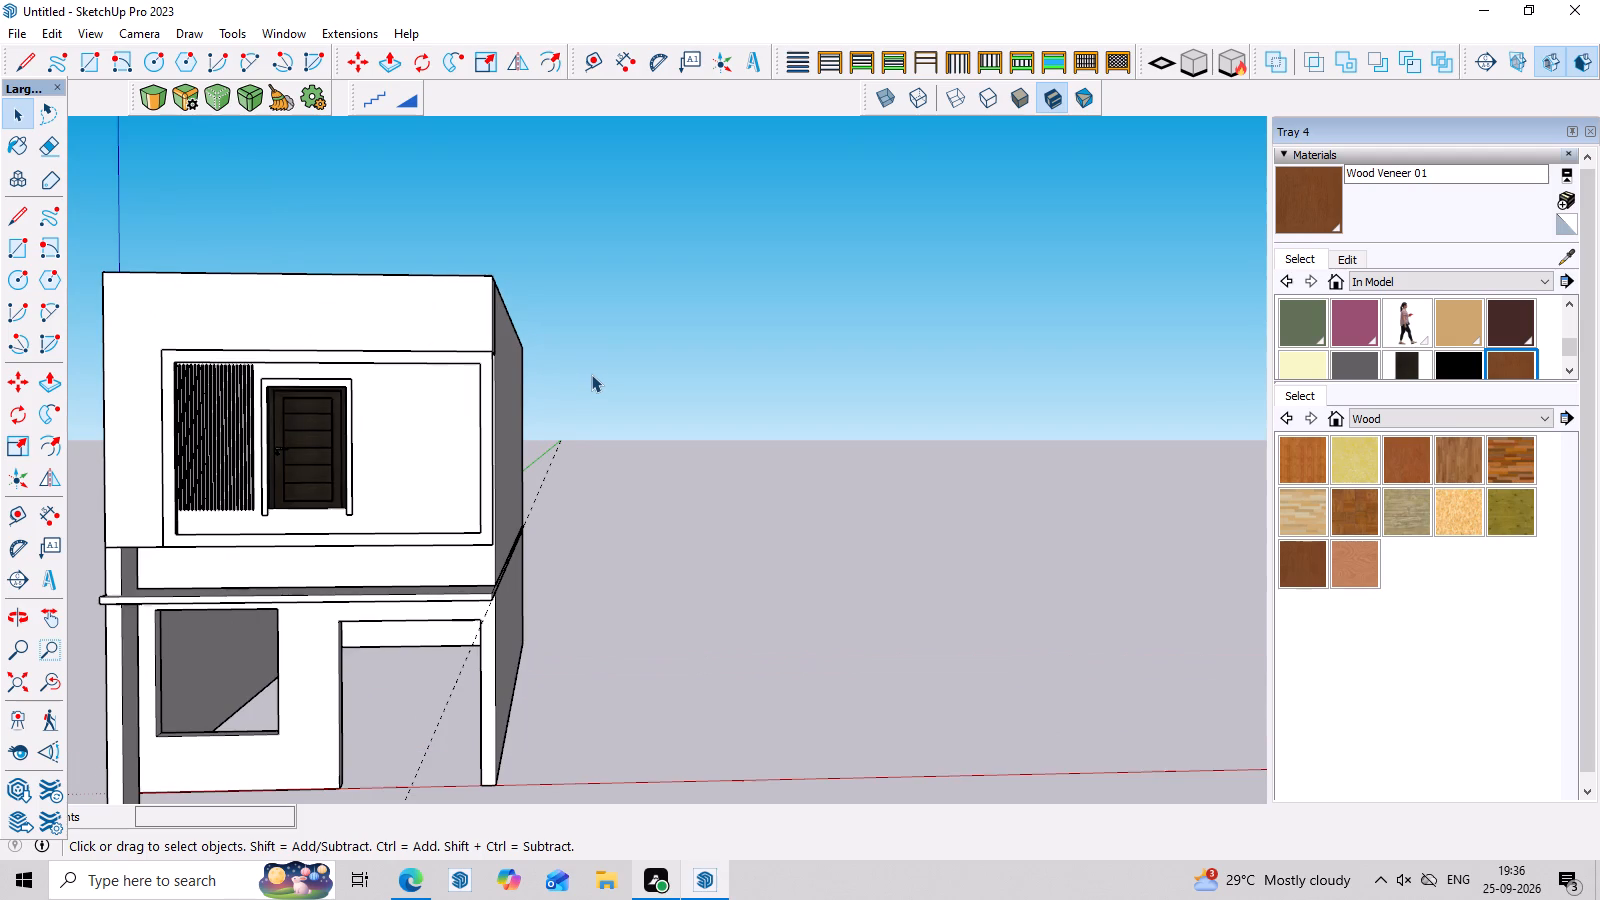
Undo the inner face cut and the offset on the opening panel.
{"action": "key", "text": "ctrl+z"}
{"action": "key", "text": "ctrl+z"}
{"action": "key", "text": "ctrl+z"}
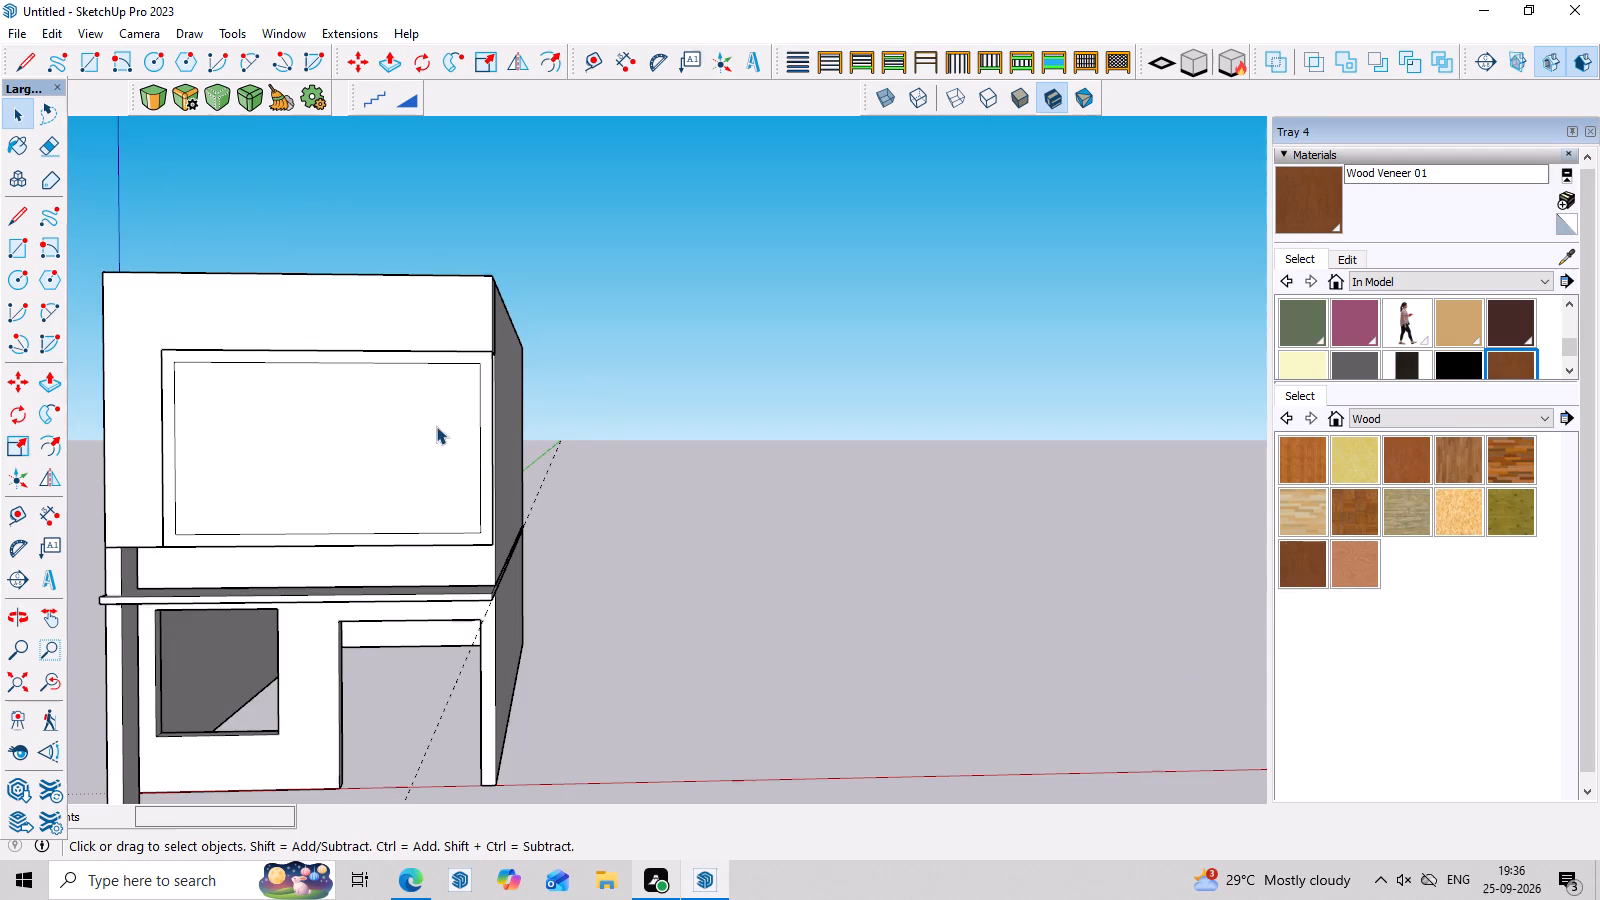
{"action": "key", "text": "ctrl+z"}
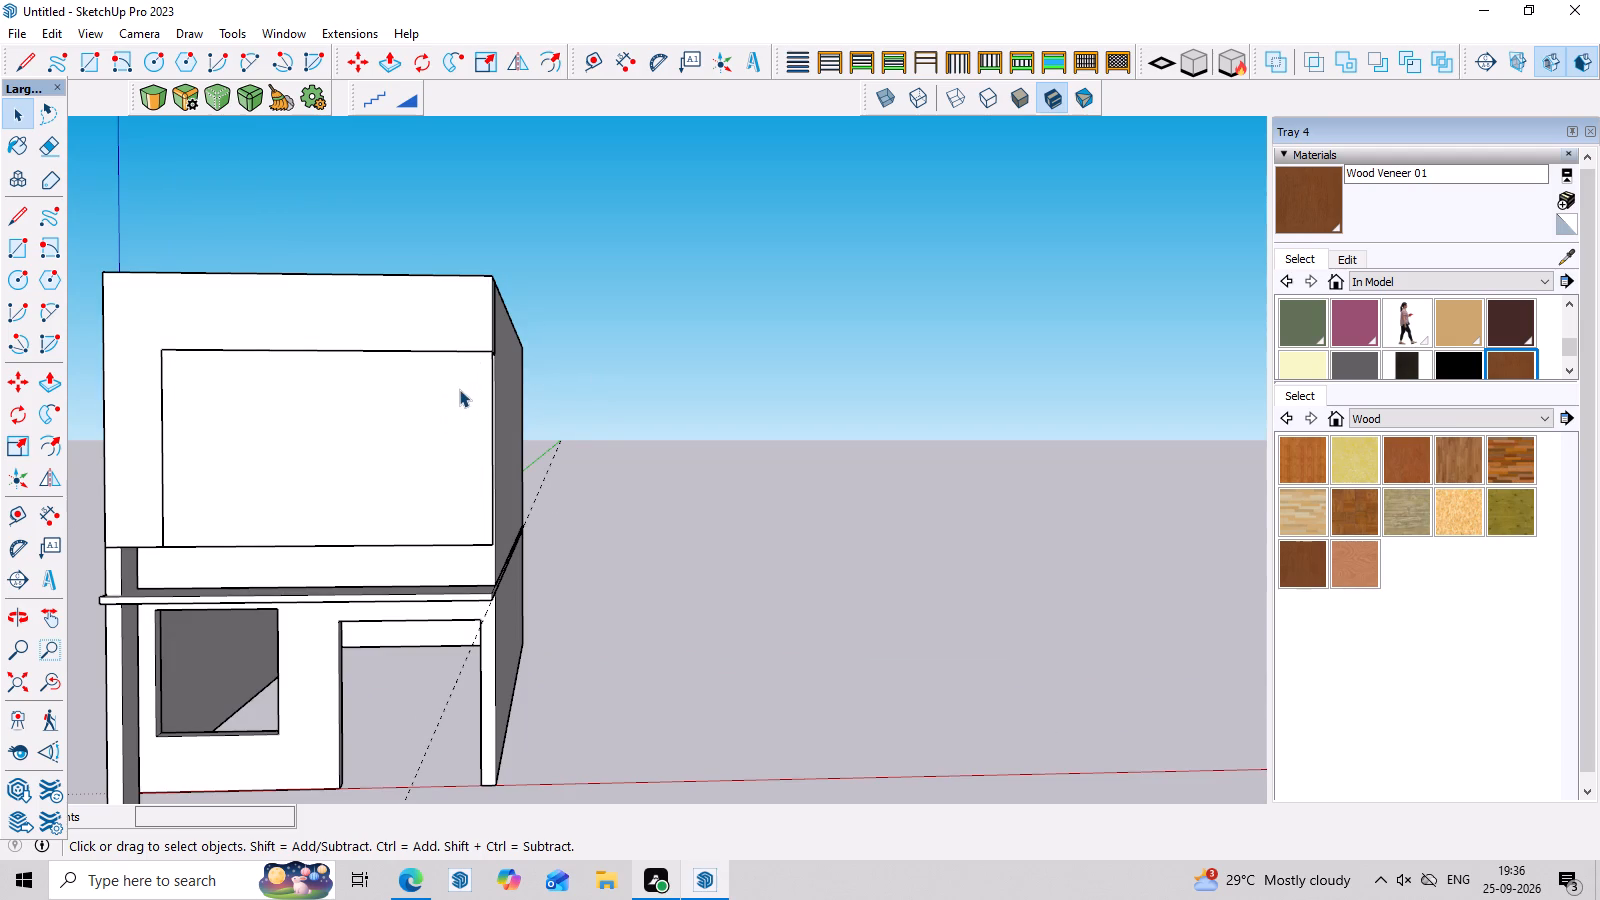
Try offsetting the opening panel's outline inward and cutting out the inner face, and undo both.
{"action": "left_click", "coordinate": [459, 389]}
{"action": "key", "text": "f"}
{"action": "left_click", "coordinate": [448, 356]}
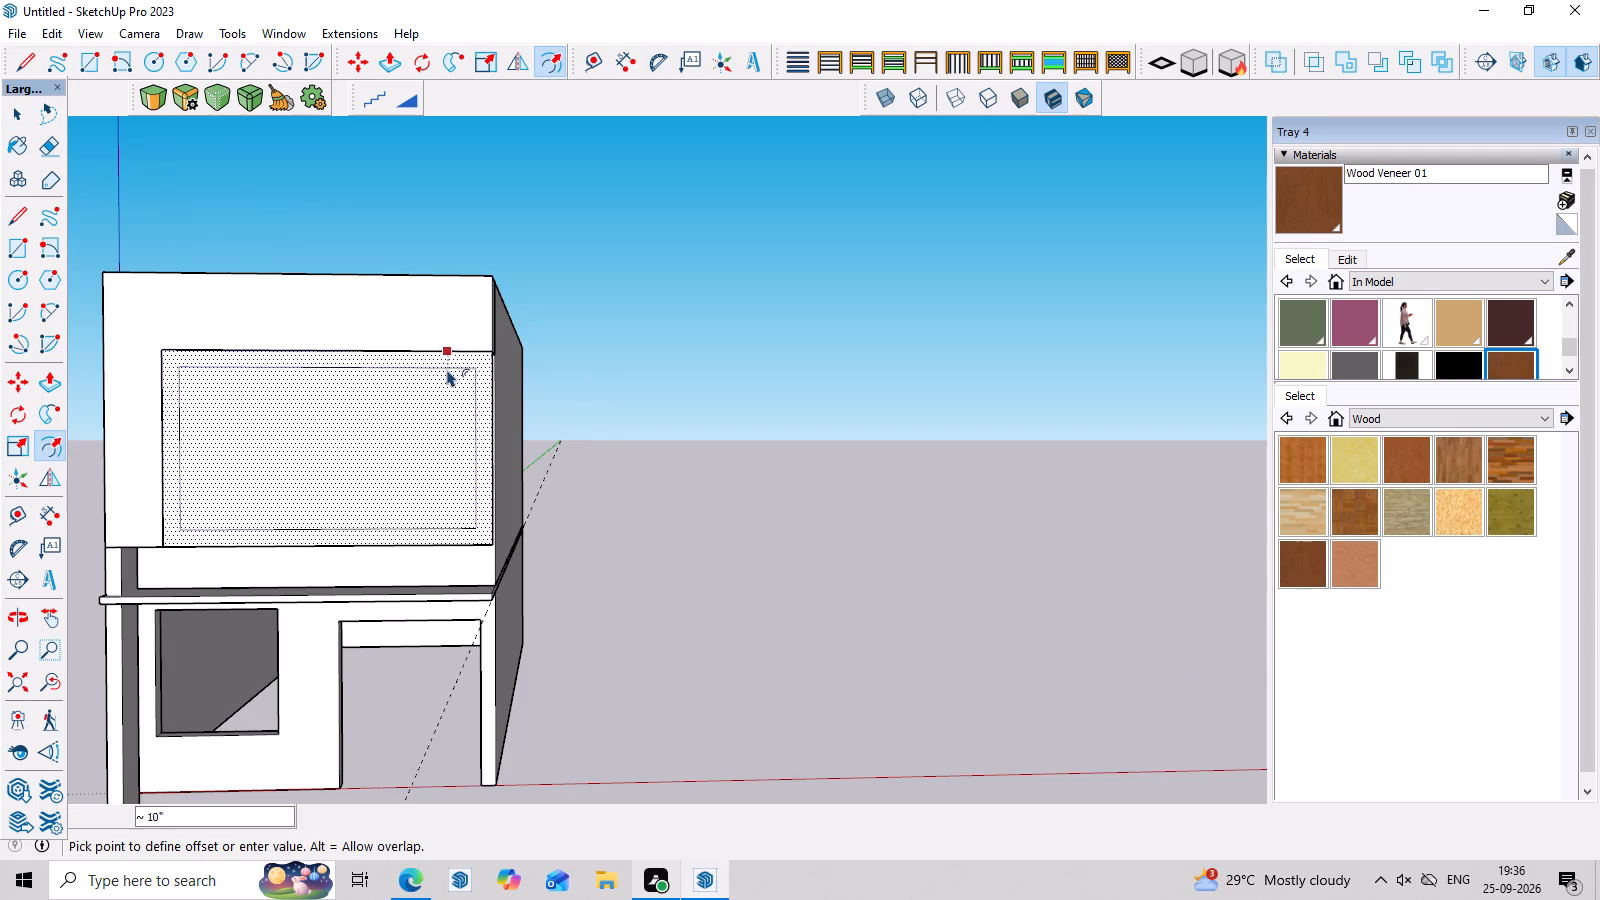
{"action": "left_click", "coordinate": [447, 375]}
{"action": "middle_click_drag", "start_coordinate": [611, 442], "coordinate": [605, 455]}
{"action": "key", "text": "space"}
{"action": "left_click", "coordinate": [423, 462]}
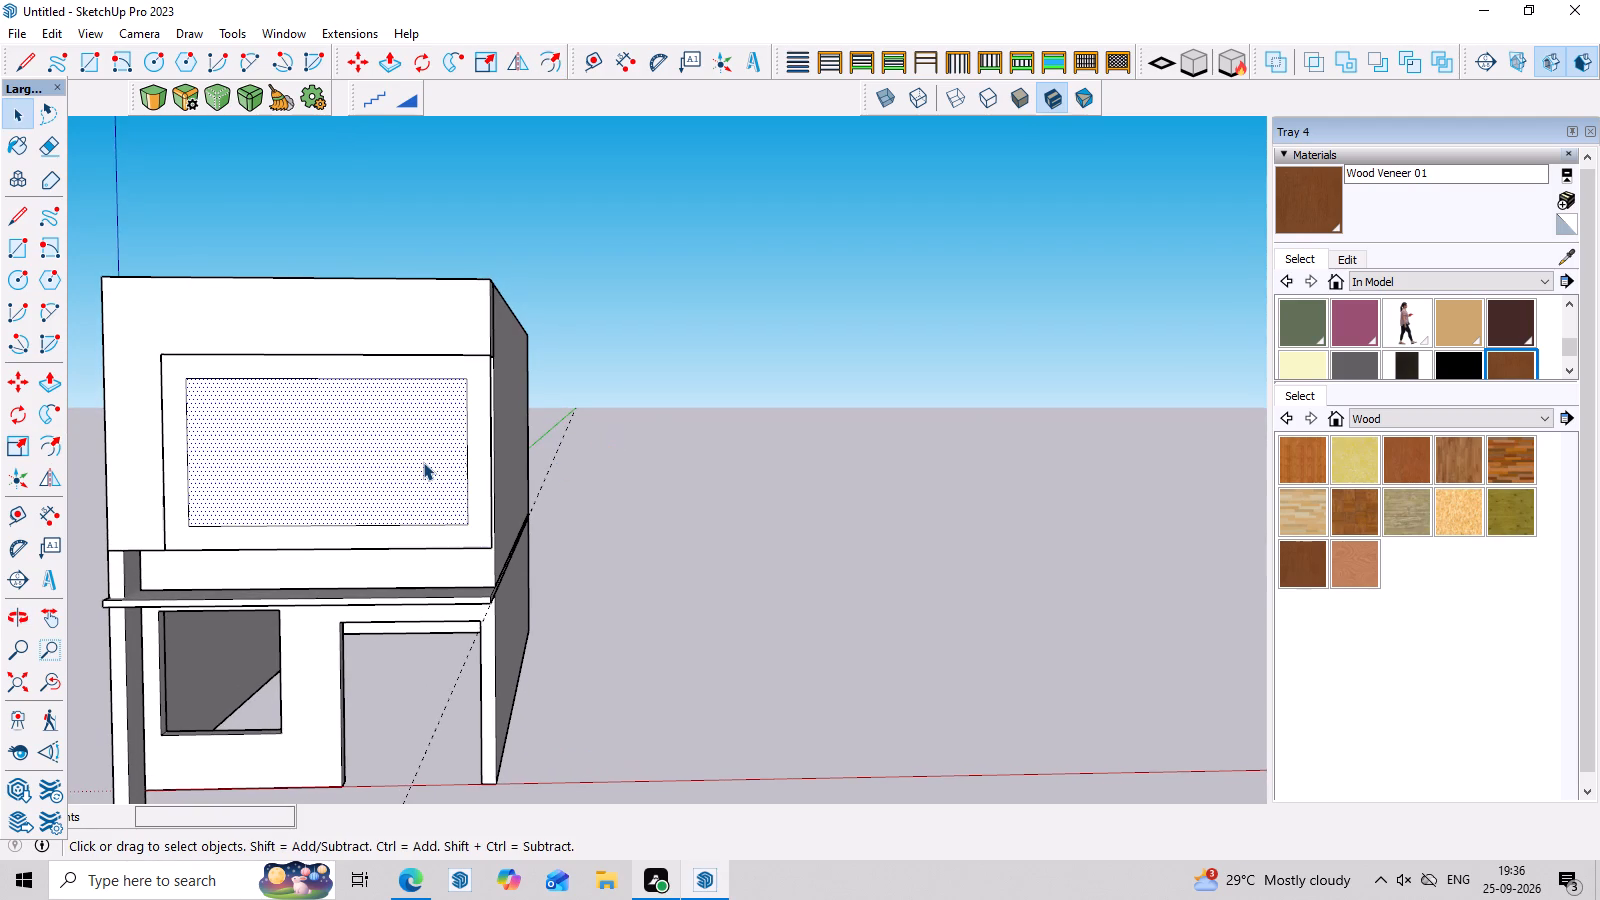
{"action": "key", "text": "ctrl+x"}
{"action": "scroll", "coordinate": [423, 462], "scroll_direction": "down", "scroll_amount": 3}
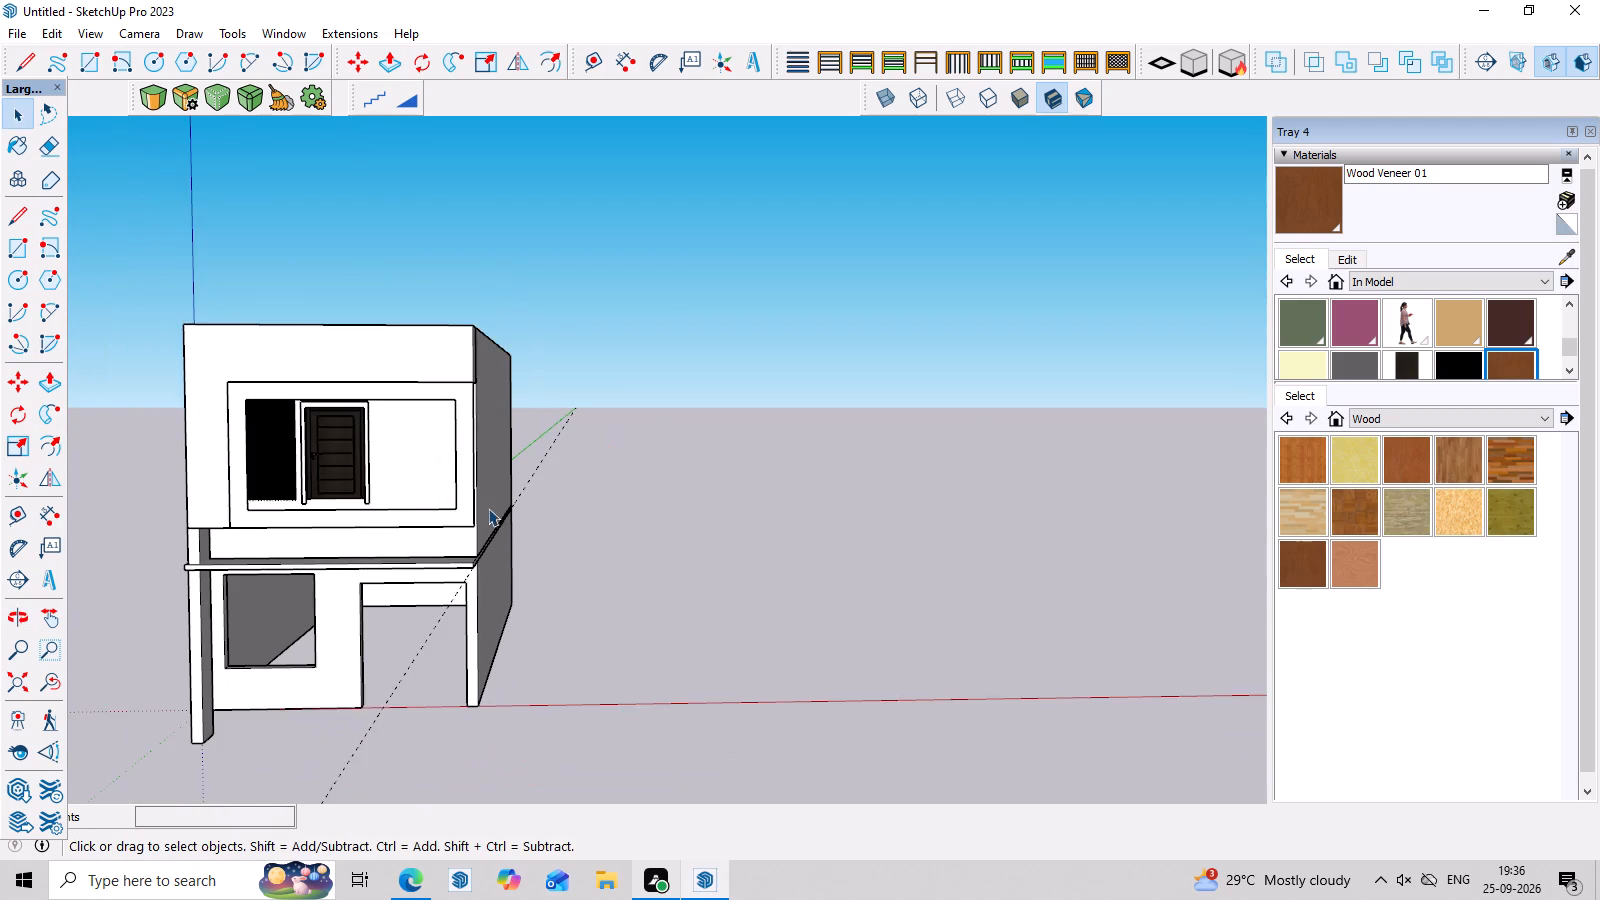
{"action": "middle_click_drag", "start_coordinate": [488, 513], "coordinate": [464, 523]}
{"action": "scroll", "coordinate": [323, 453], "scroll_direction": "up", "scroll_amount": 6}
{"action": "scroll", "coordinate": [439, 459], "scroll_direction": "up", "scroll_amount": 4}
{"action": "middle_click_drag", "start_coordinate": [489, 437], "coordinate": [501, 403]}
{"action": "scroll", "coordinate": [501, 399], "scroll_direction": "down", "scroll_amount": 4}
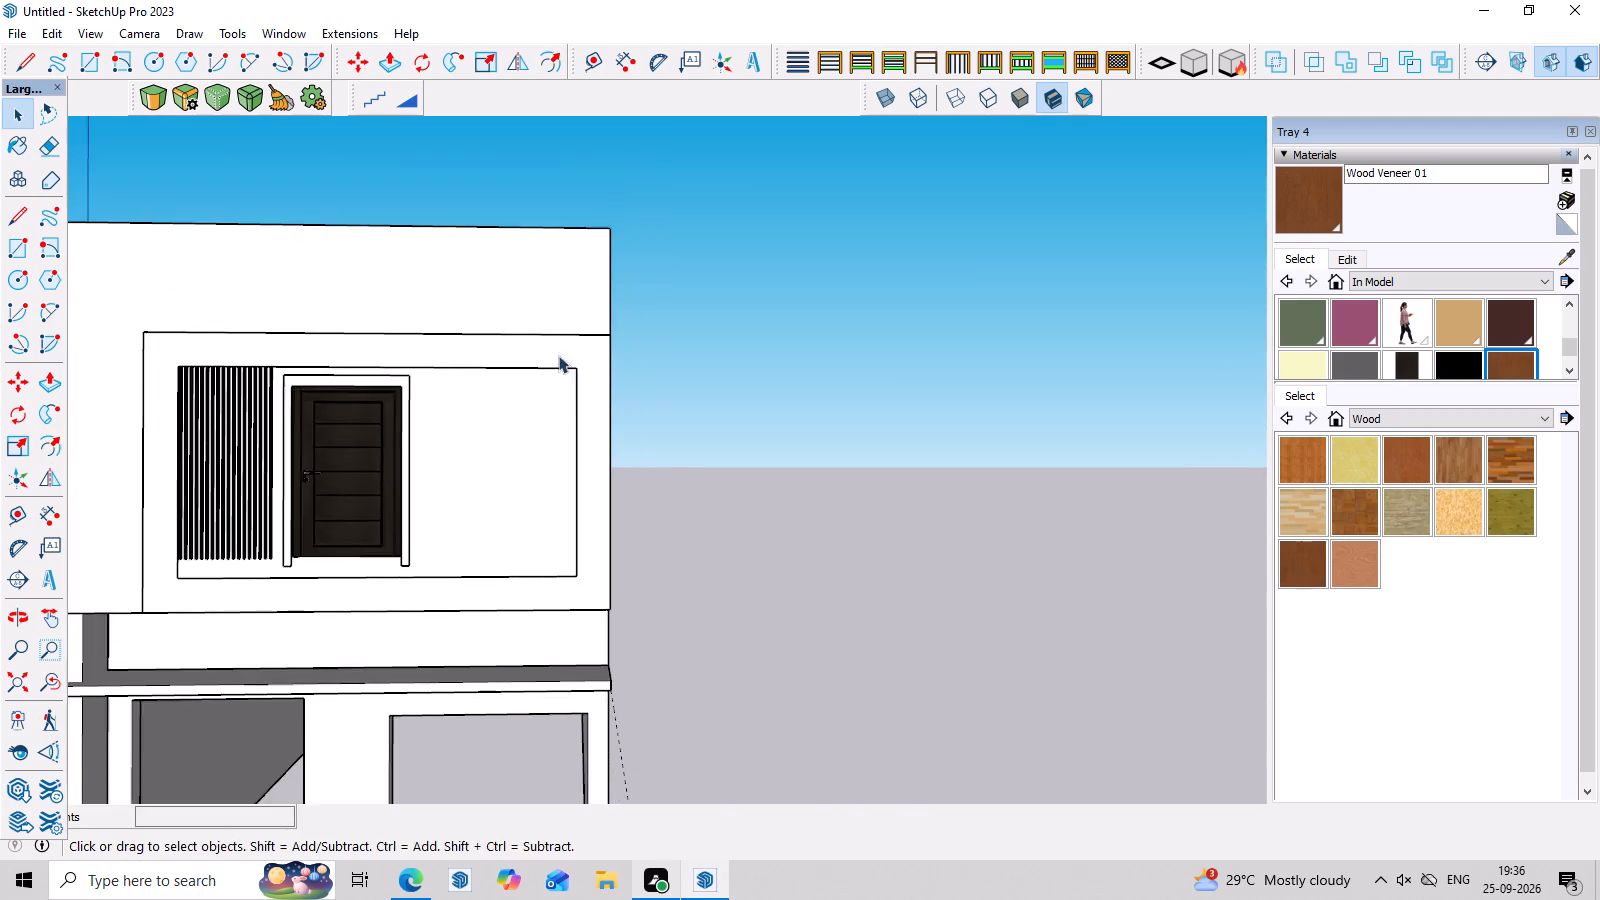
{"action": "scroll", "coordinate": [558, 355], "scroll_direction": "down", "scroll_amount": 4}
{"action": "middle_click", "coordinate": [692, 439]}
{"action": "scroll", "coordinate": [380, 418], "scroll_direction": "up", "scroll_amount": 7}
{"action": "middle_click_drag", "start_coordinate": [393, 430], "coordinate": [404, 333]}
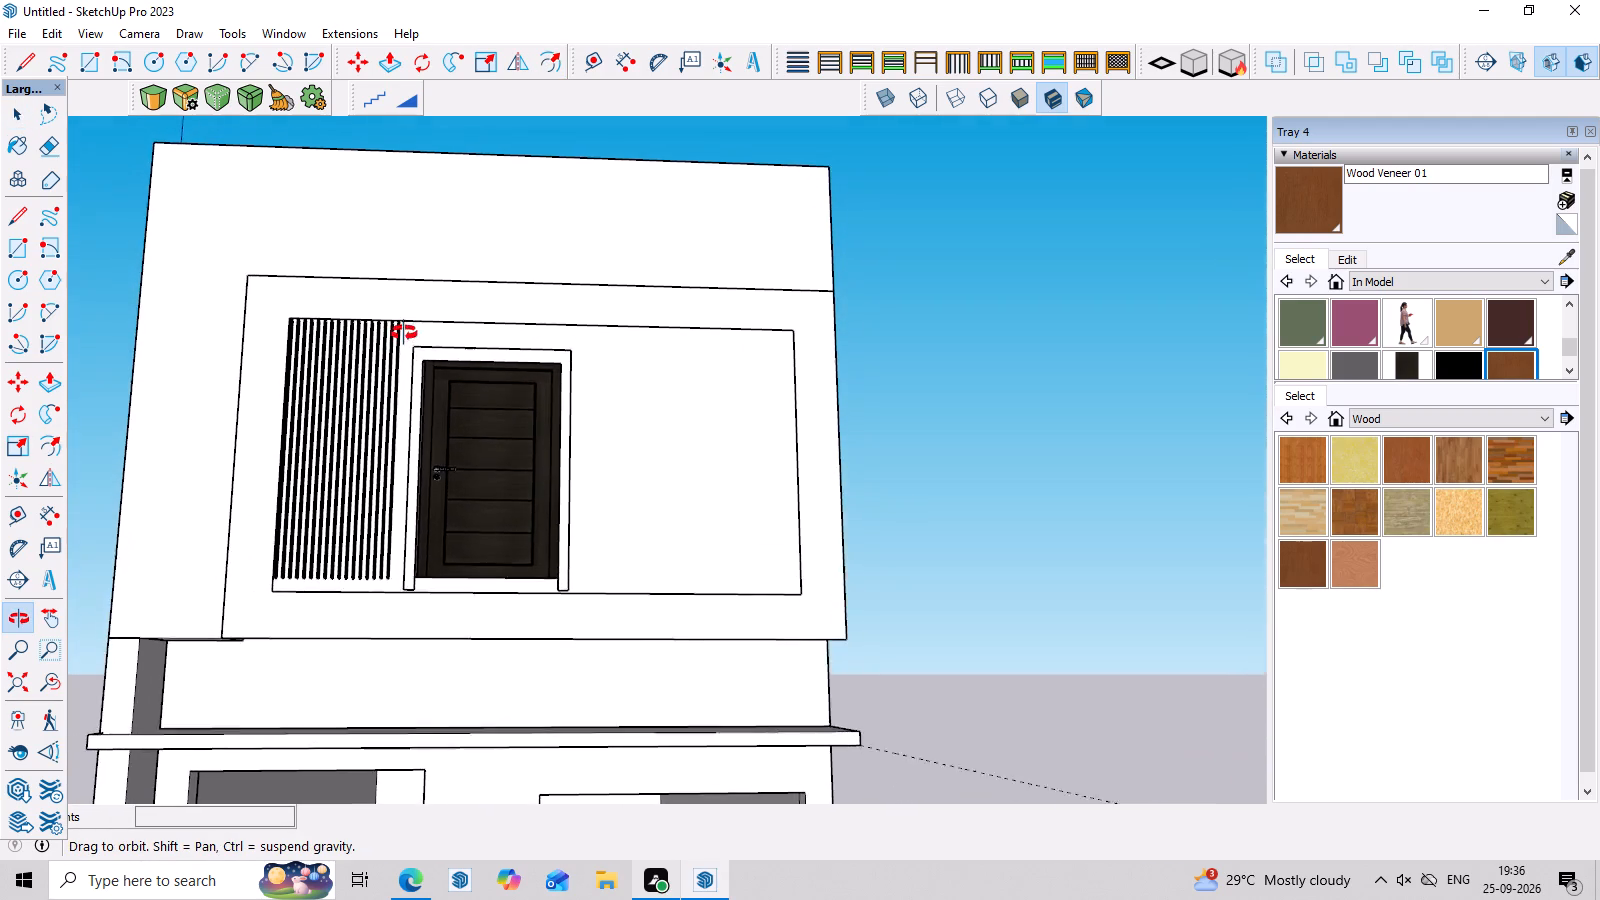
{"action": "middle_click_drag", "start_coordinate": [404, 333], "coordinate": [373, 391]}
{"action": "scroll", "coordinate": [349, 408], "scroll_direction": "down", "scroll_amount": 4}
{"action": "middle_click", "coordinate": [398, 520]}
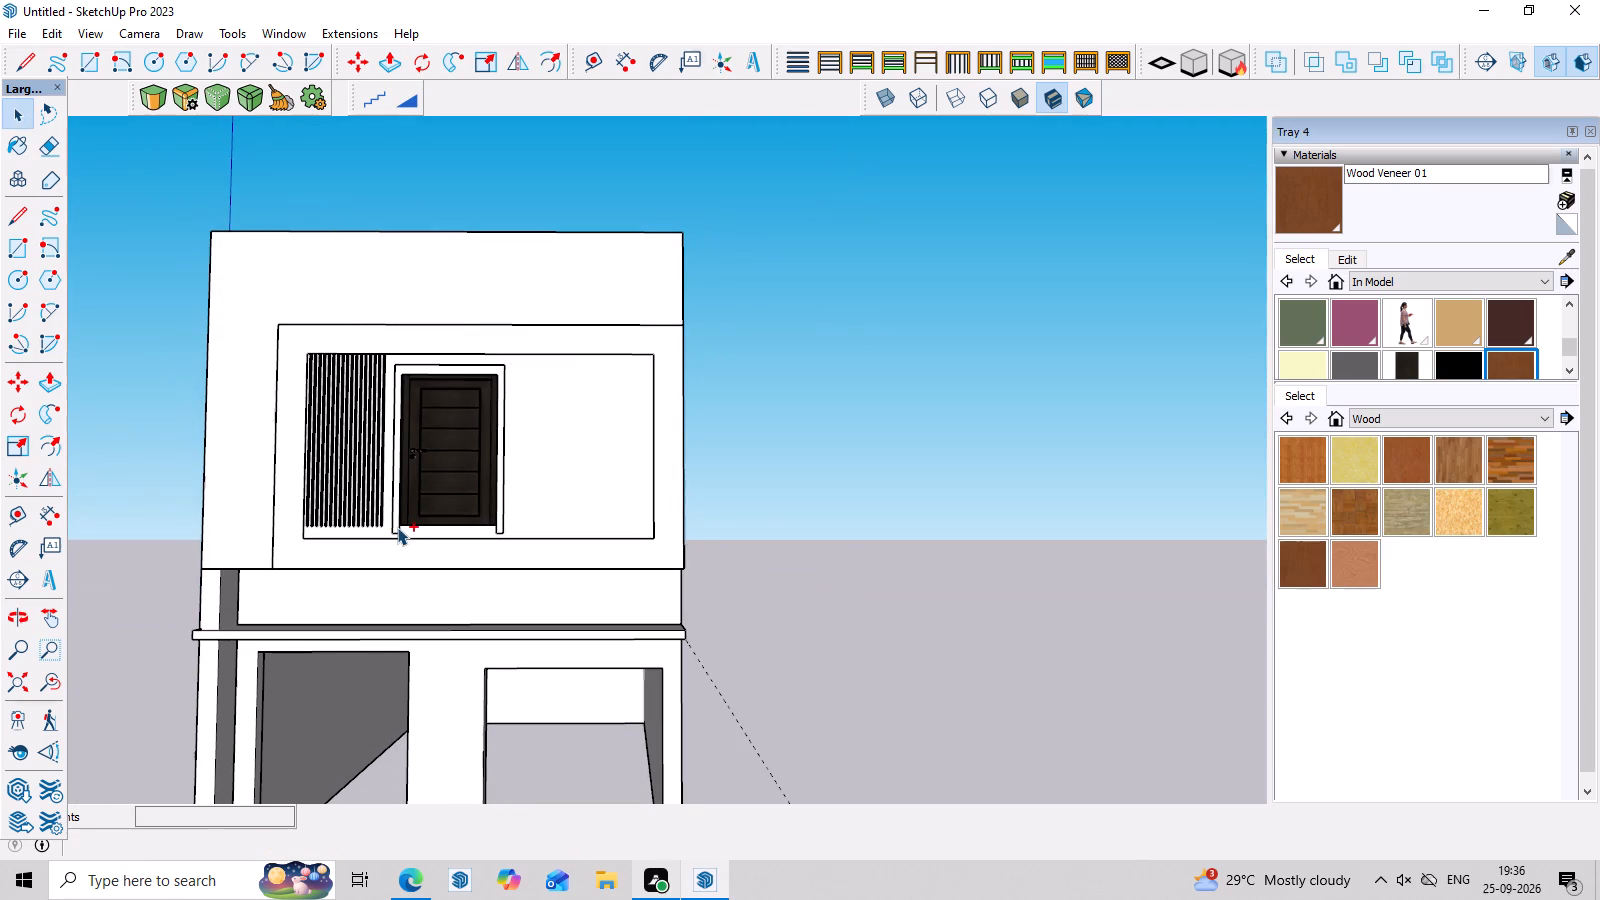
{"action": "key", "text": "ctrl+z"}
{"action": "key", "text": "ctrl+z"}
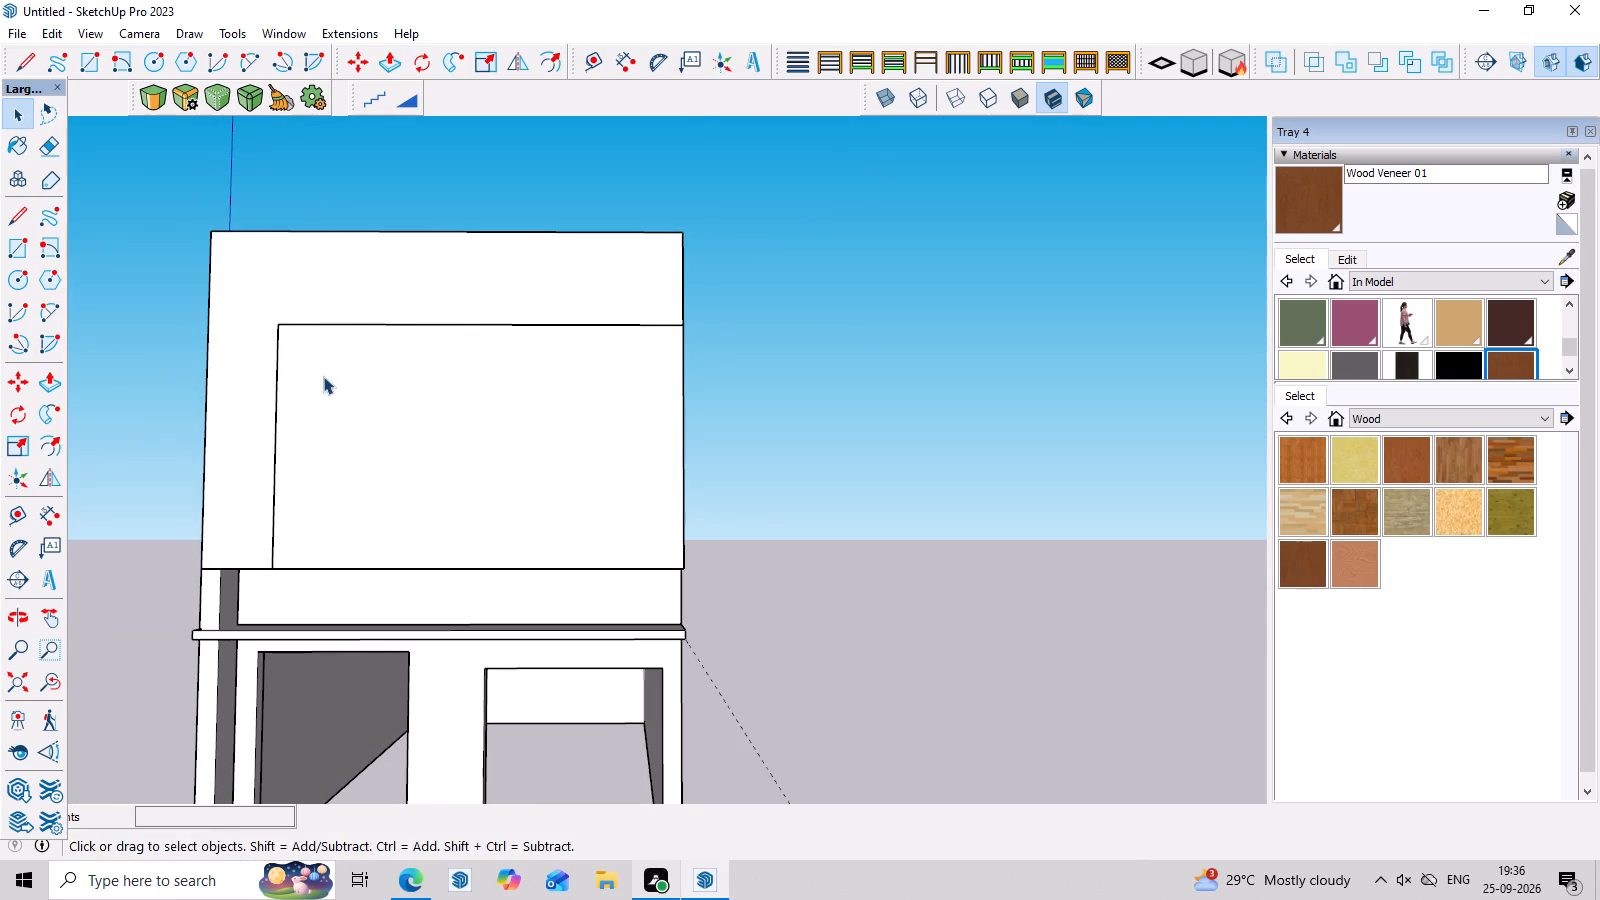
Offset the opening panel's outline inward by about 8" and cut out the inner face, leaving a border.
{"action": "left_click", "coordinate": [323, 376]}
{"action": "key", "text": "f"}
{"action": "left_click", "coordinate": [333, 332]}
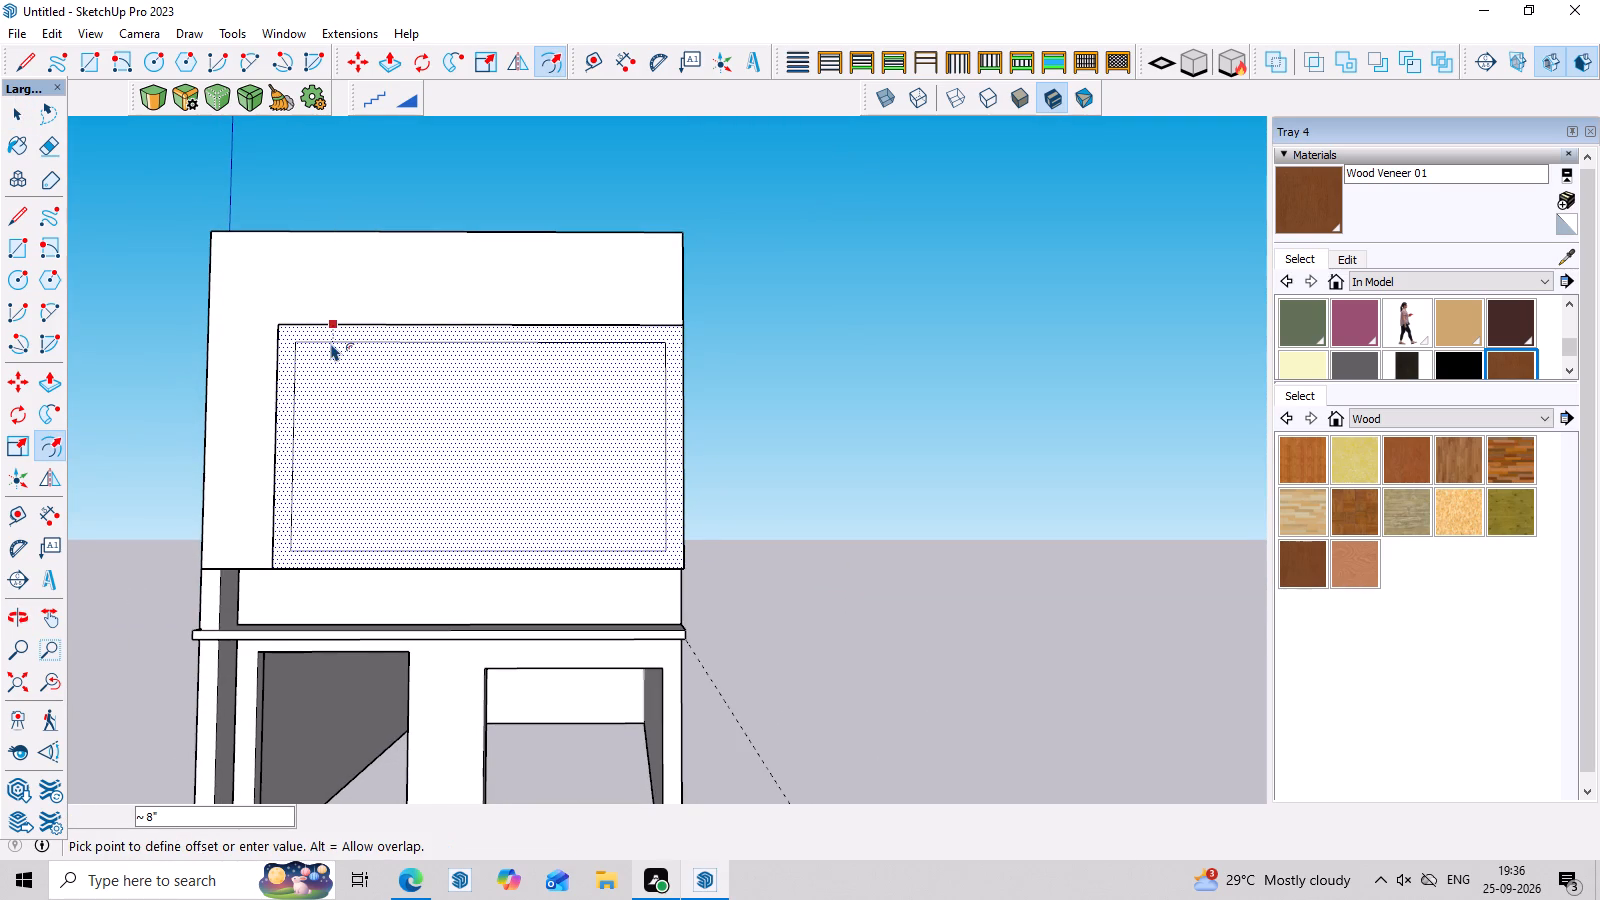
{"action": "left_click", "coordinate": [331, 345]}
{"action": "key", "text": "space"}
{"action": "left_click", "coordinate": [403, 415]}
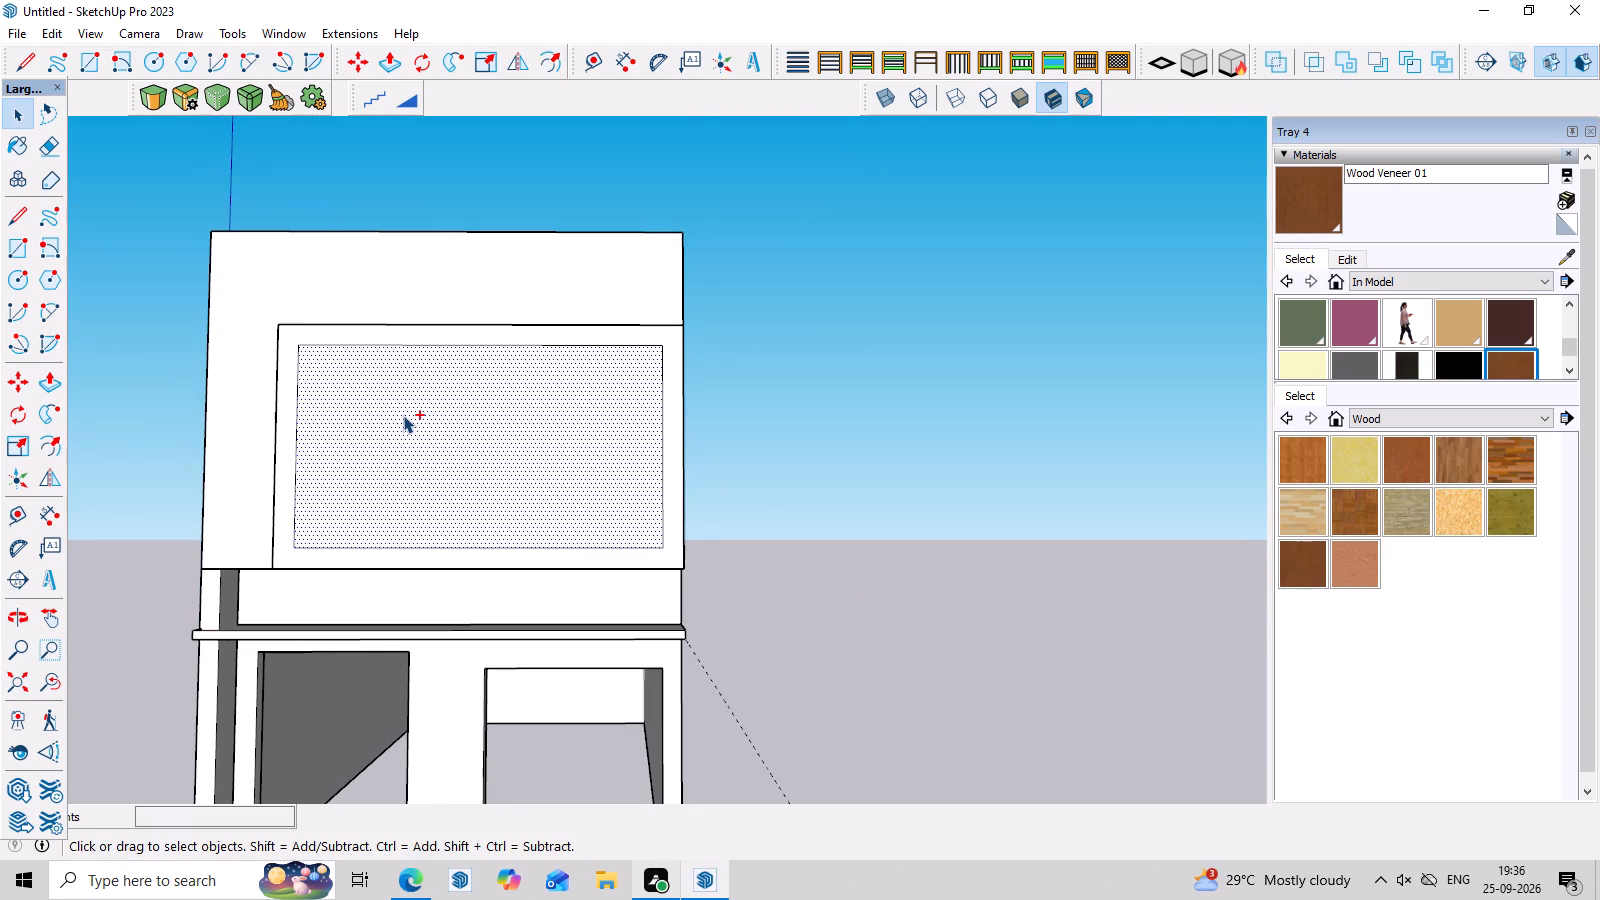
{"action": "key", "text": "ctrl+x"}
Draw a line across the back of the border at its free bottom corner, from the inner corner to the outer vertical edge.
{"action": "middle_click_drag", "start_coordinate": [402, 448], "coordinate": [368, 412]}
{"action": "scroll", "coordinate": [367, 412], "scroll_direction": "up", "scroll_amount": 2}
{"action": "middle_click_drag", "start_coordinate": [376, 449], "coordinate": [377, 522]}
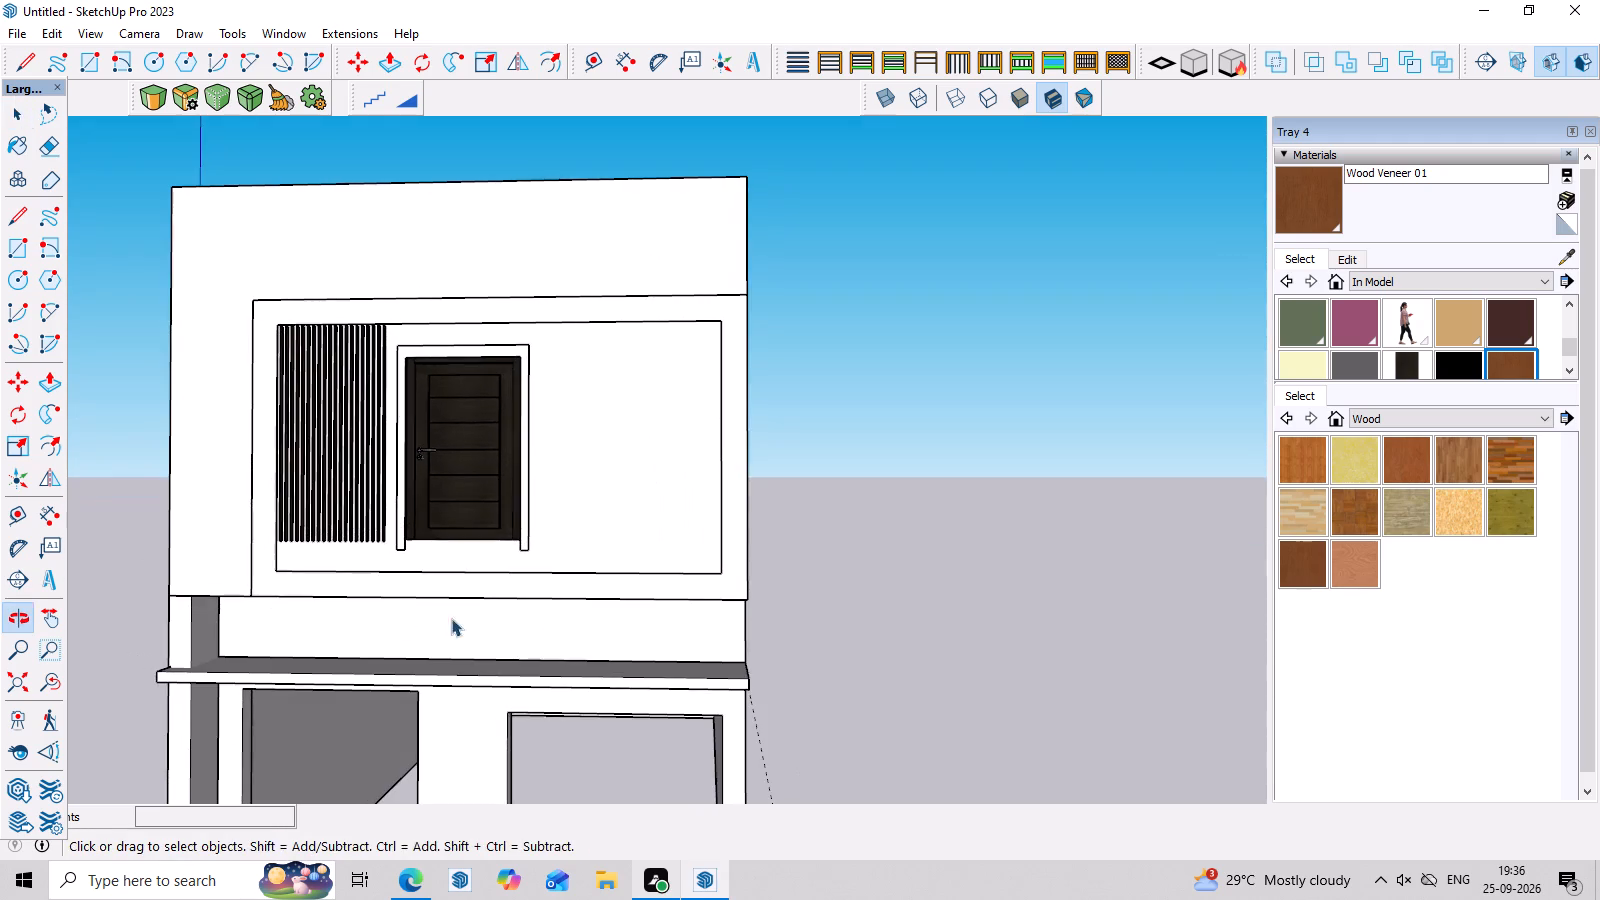
{"action": "scroll", "coordinate": [628, 576], "scroll_direction": "down", "scroll_amount": 3}
{"action": "middle_click_drag", "start_coordinate": [755, 642], "coordinate": [768, 675]}
{"action": "scroll", "coordinate": [715, 659], "scroll_direction": "up", "scroll_amount": 3}
{"action": "middle_click_drag", "start_coordinate": [713, 651], "coordinate": [737, 669]}
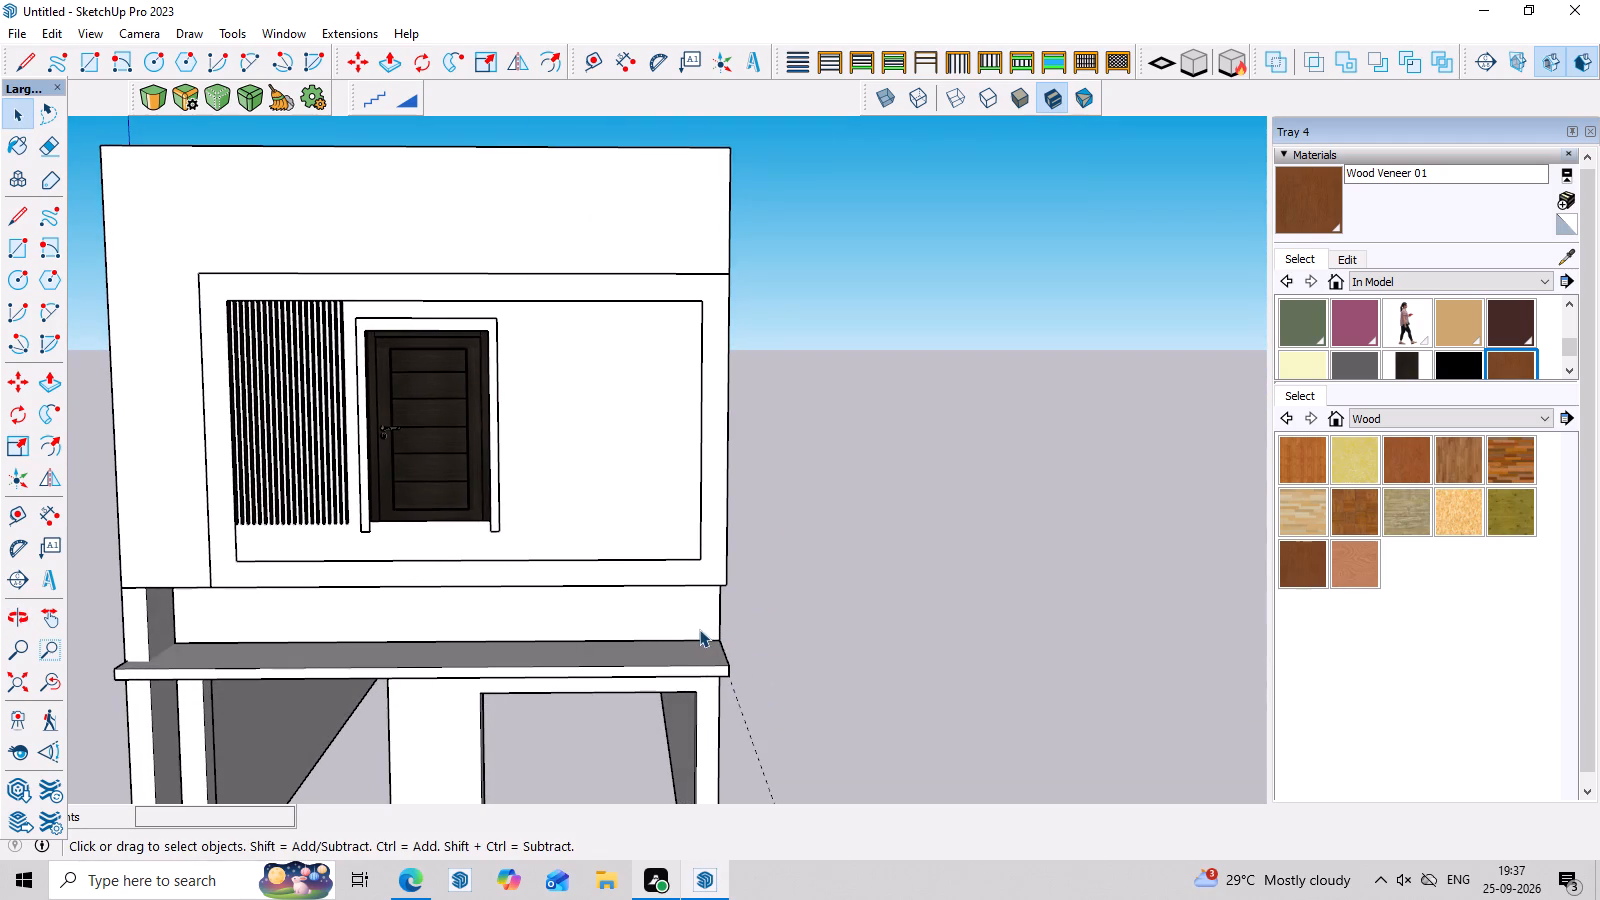
{"action": "middle_click_drag", "start_coordinate": [699, 626], "coordinate": [167, 622]}
{"action": "scroll", "coordinate": [503, 569], "scroll_direction": "up", "scroll_amount": 2}
{"action": "middle_click_drag", "start_coordinate": [662, 598], "coordinate": [371, 586]}
{"action": "scroll", "coordinate": [459, 548], "scroll_direction": "up", "scroll_amount": 2}
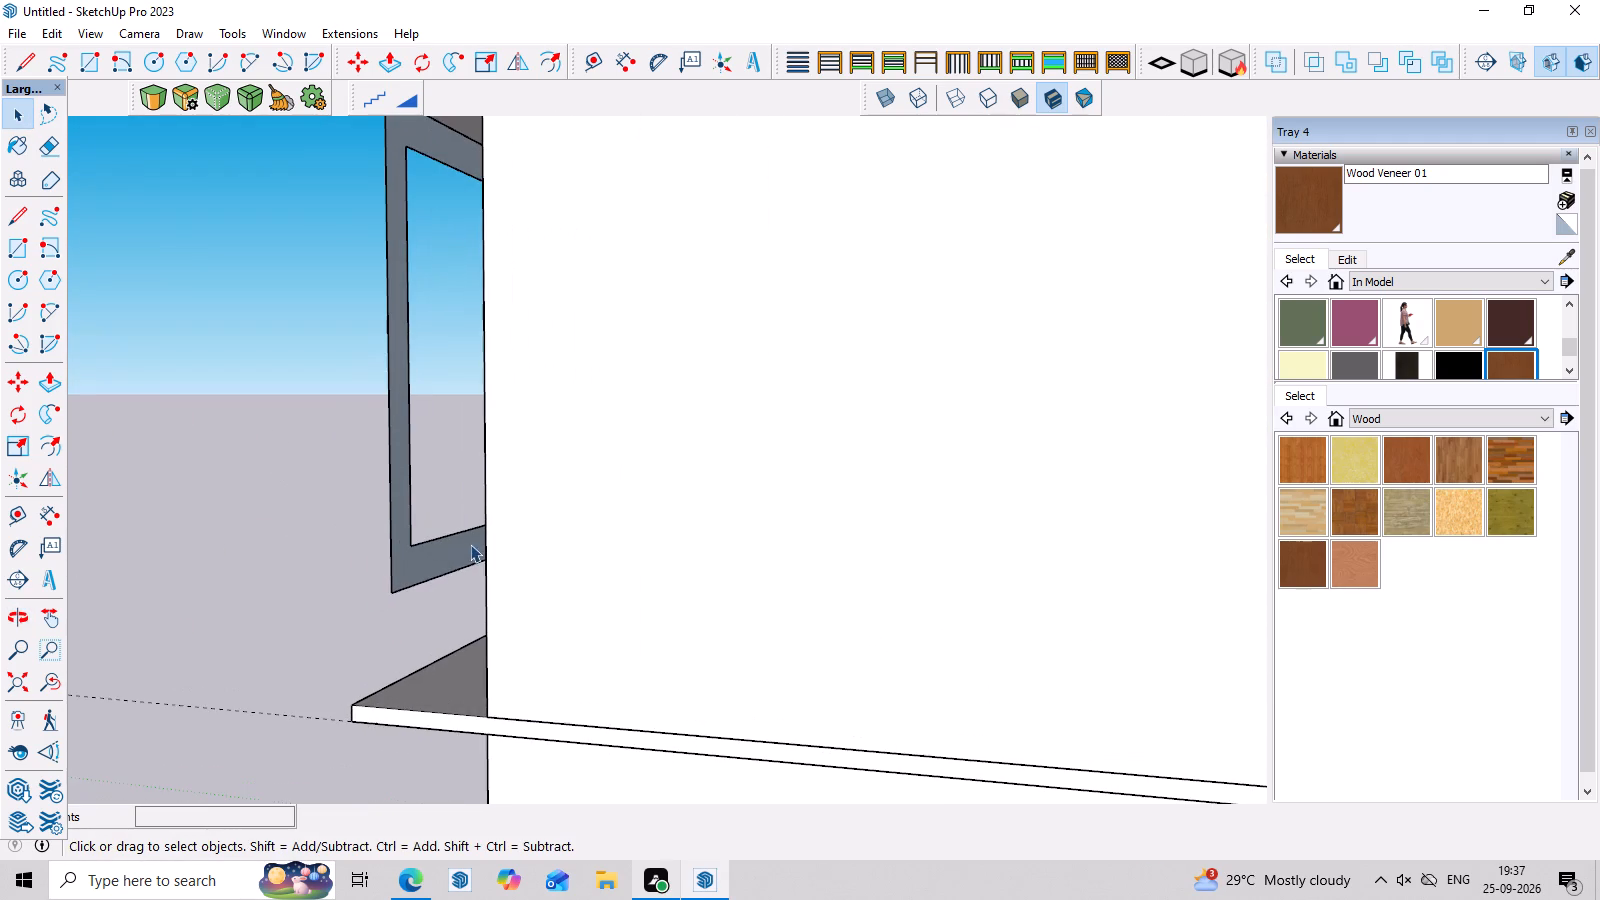
{"action": "left_click", "coordinate": [419, 559]}
{"action": "triple_click", "coordinate": [415, 573]}
{"action": "scroll", "coordinate": [411, 559], "scroll_direction": "up", "scroll_amount": 3}
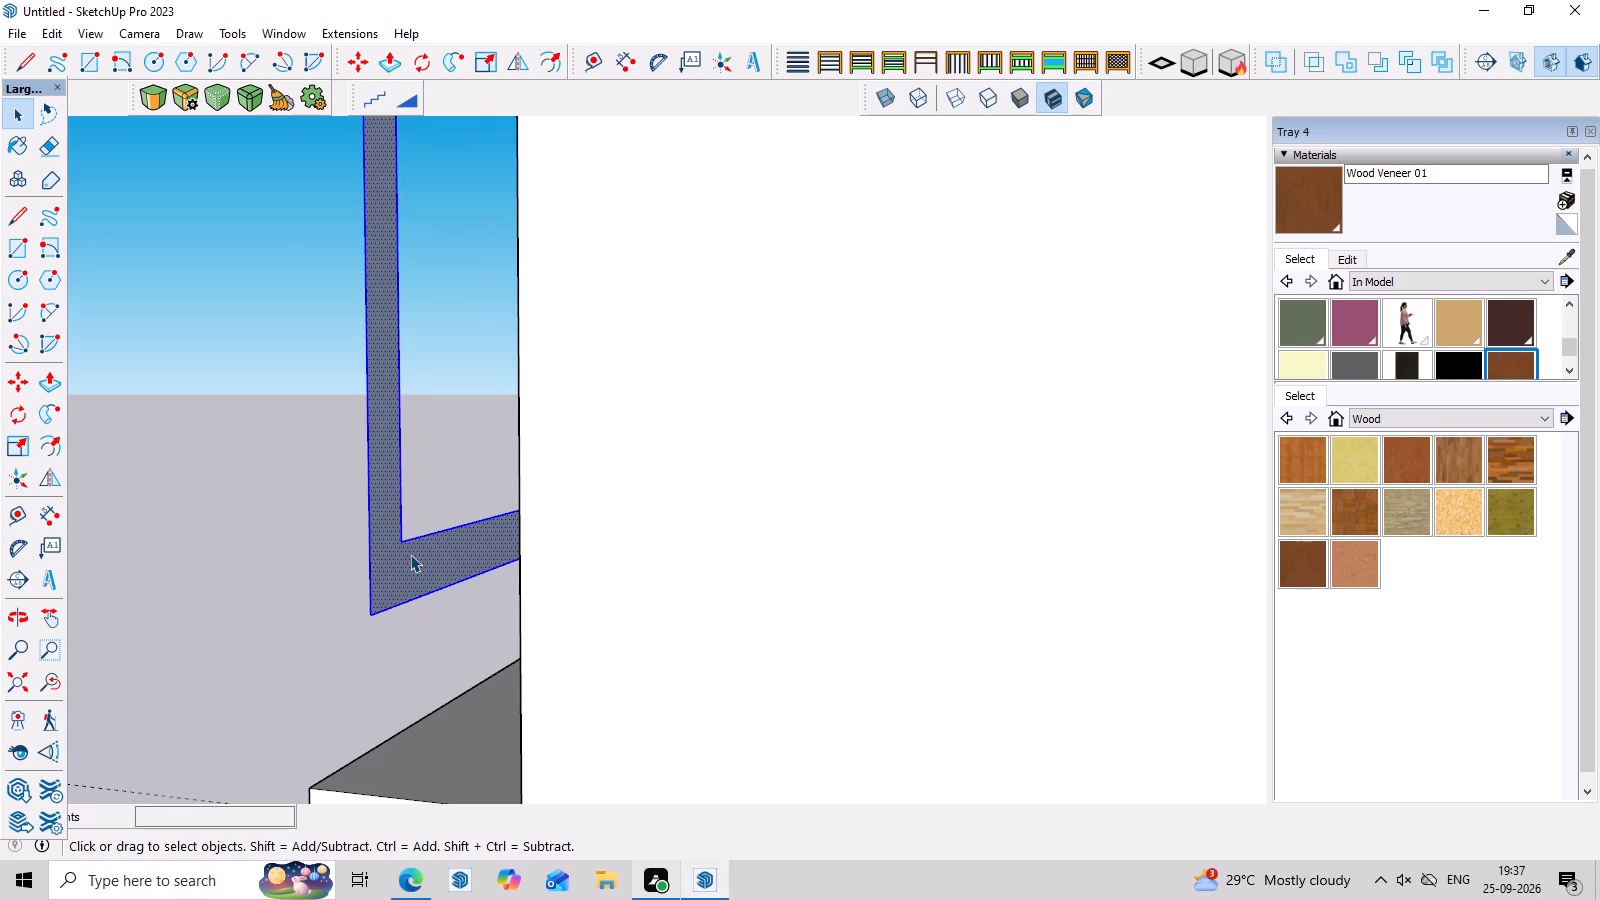
{"action": "key", "text": "l"}
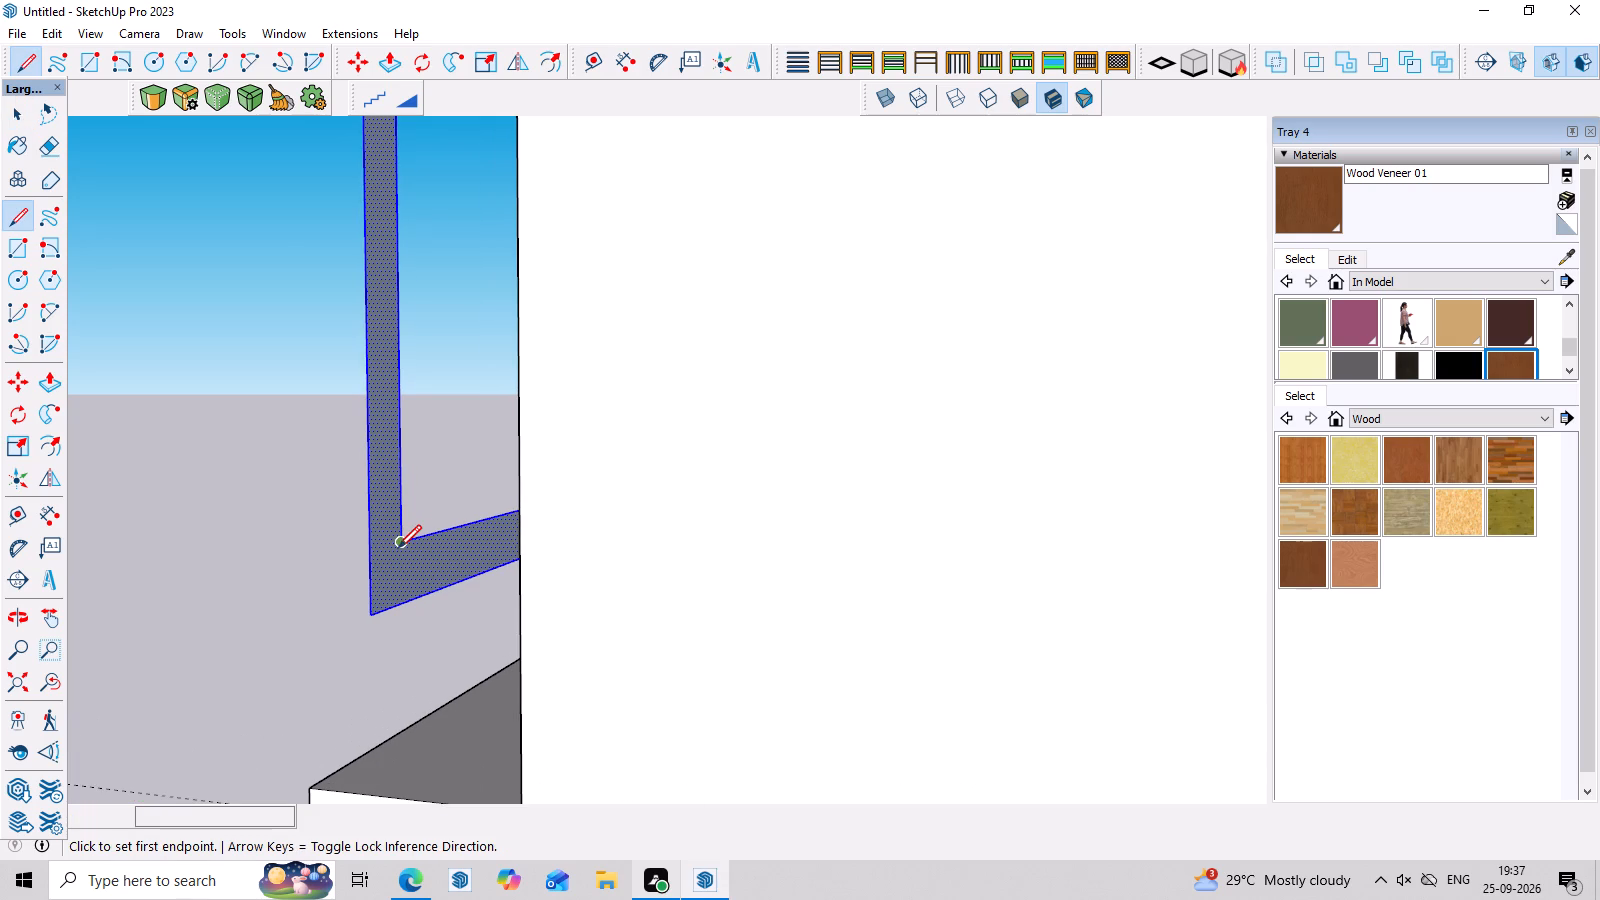
{"action": "left_click", "coordinate": [405, 540]}
{"action": "left_click", "coordinate": [367, 554]}
{"action": "key", "text": "space"}
{"action": "left_click", "coordinate": [409, 575]}
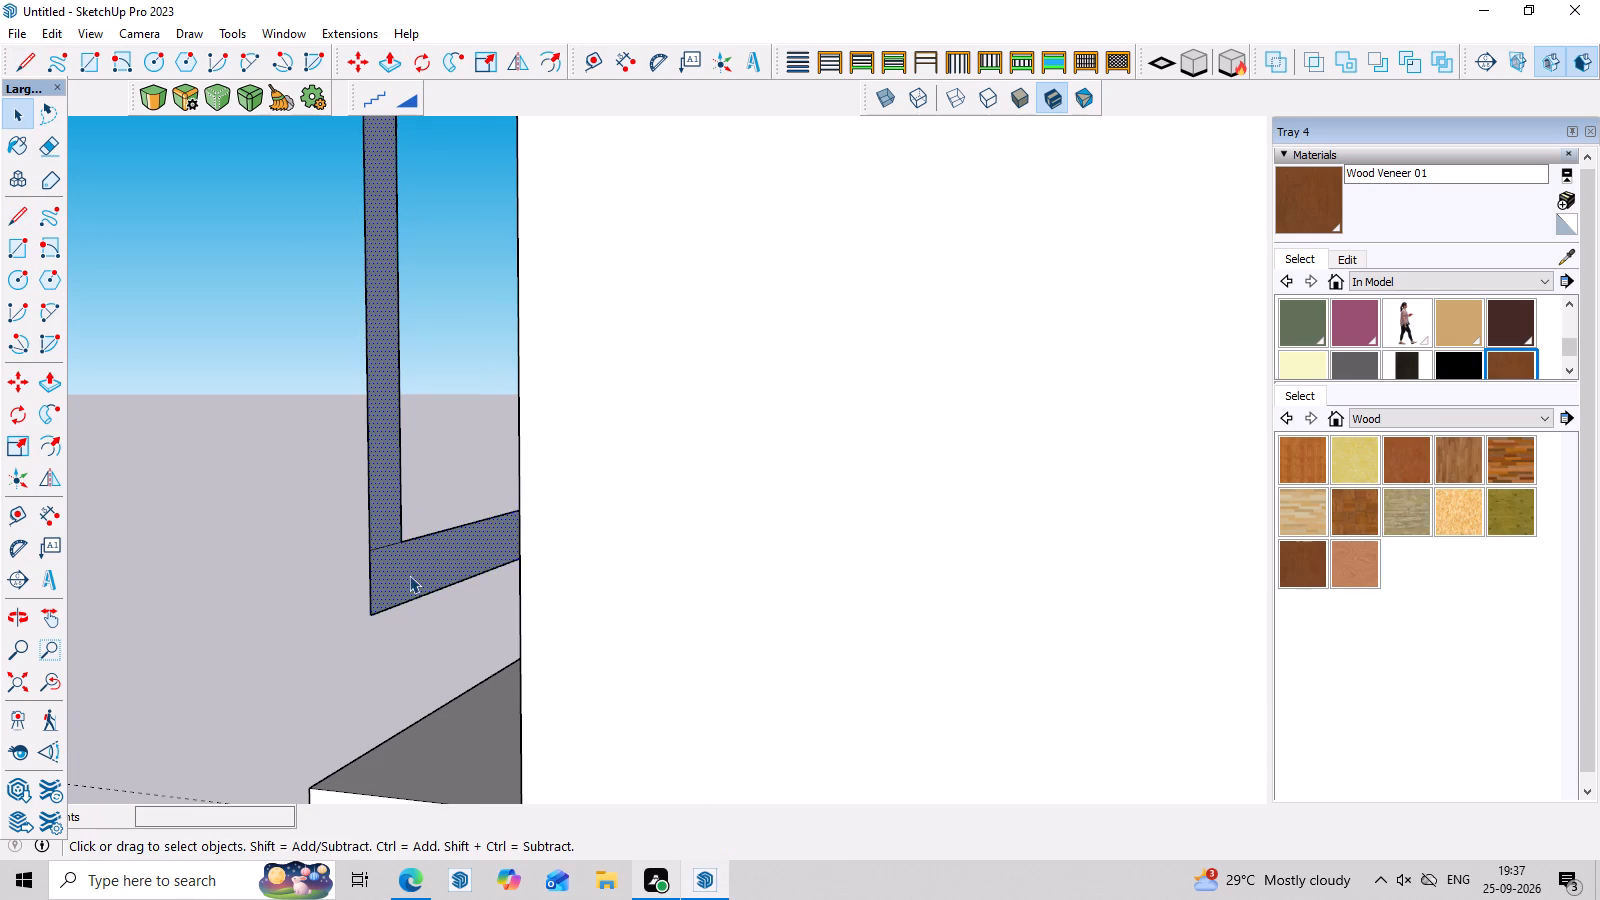
{"action": "scroll", "coordinate": [397, 573], "scroll_direction": "up", "scroll_amount": 3}
{"action": "left_click", "coordinate": [396, 572]}
{"action": "scroll", "coordinate": [399, 541], "scroll_direction": "up", "scroll_amount": 3}
{"action": "left_click", "coordinate": [396, 540]}
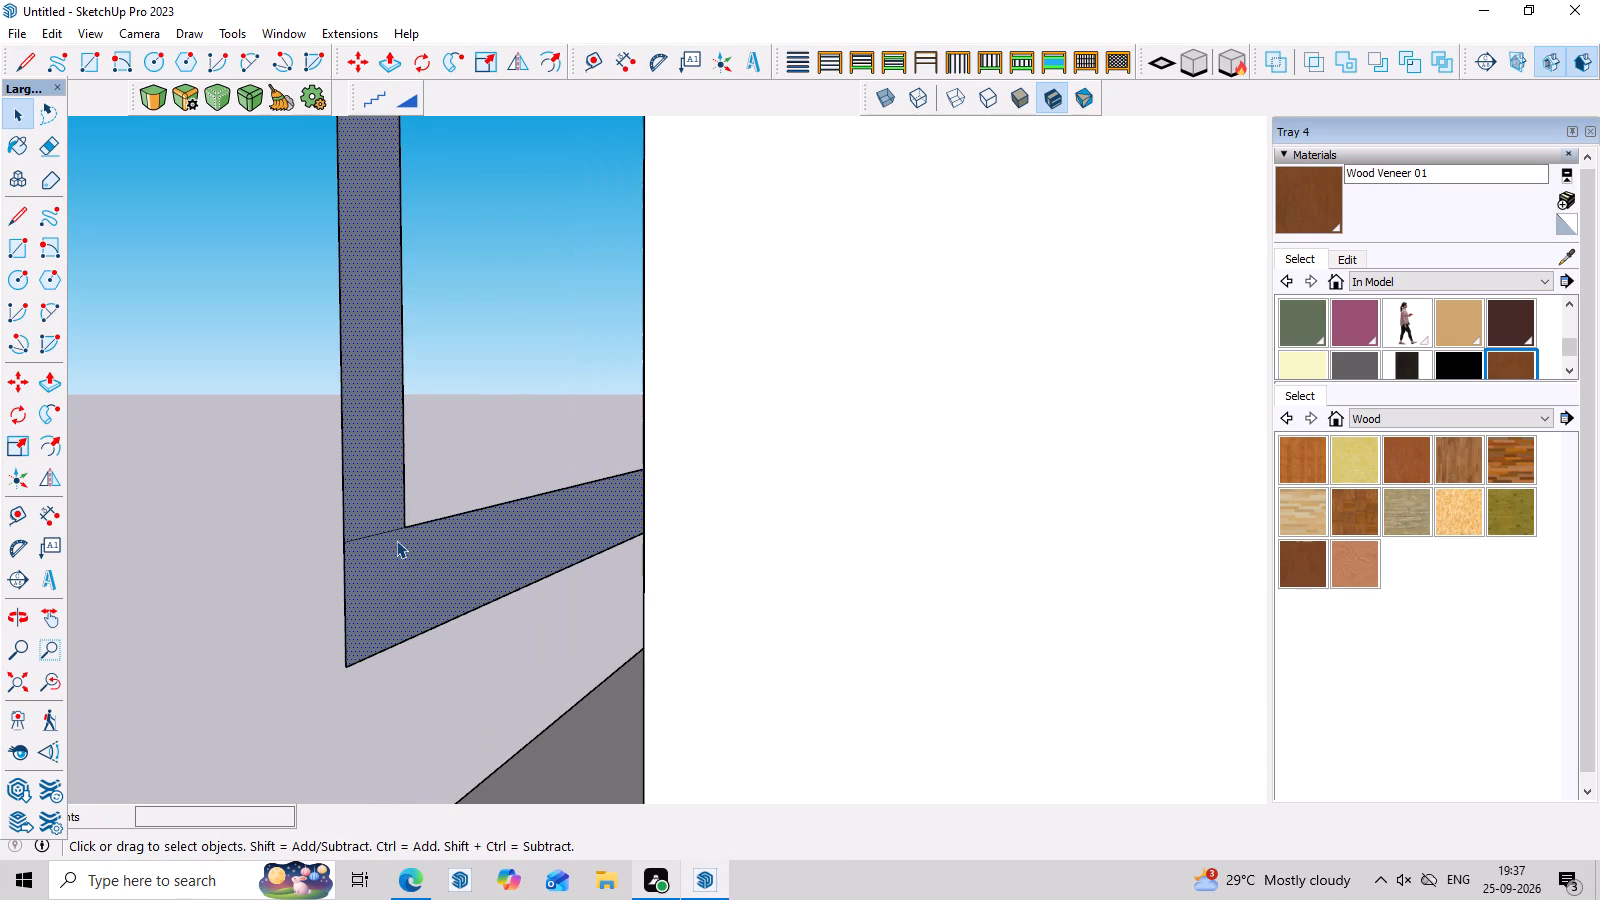
Redraw the line across the back of the border at its free bottom corner, from the inner corner to the outer vertical edge.
{"action": "key", "text": "l"}
{"action": "left_click", "coordinate": [405, 531]}
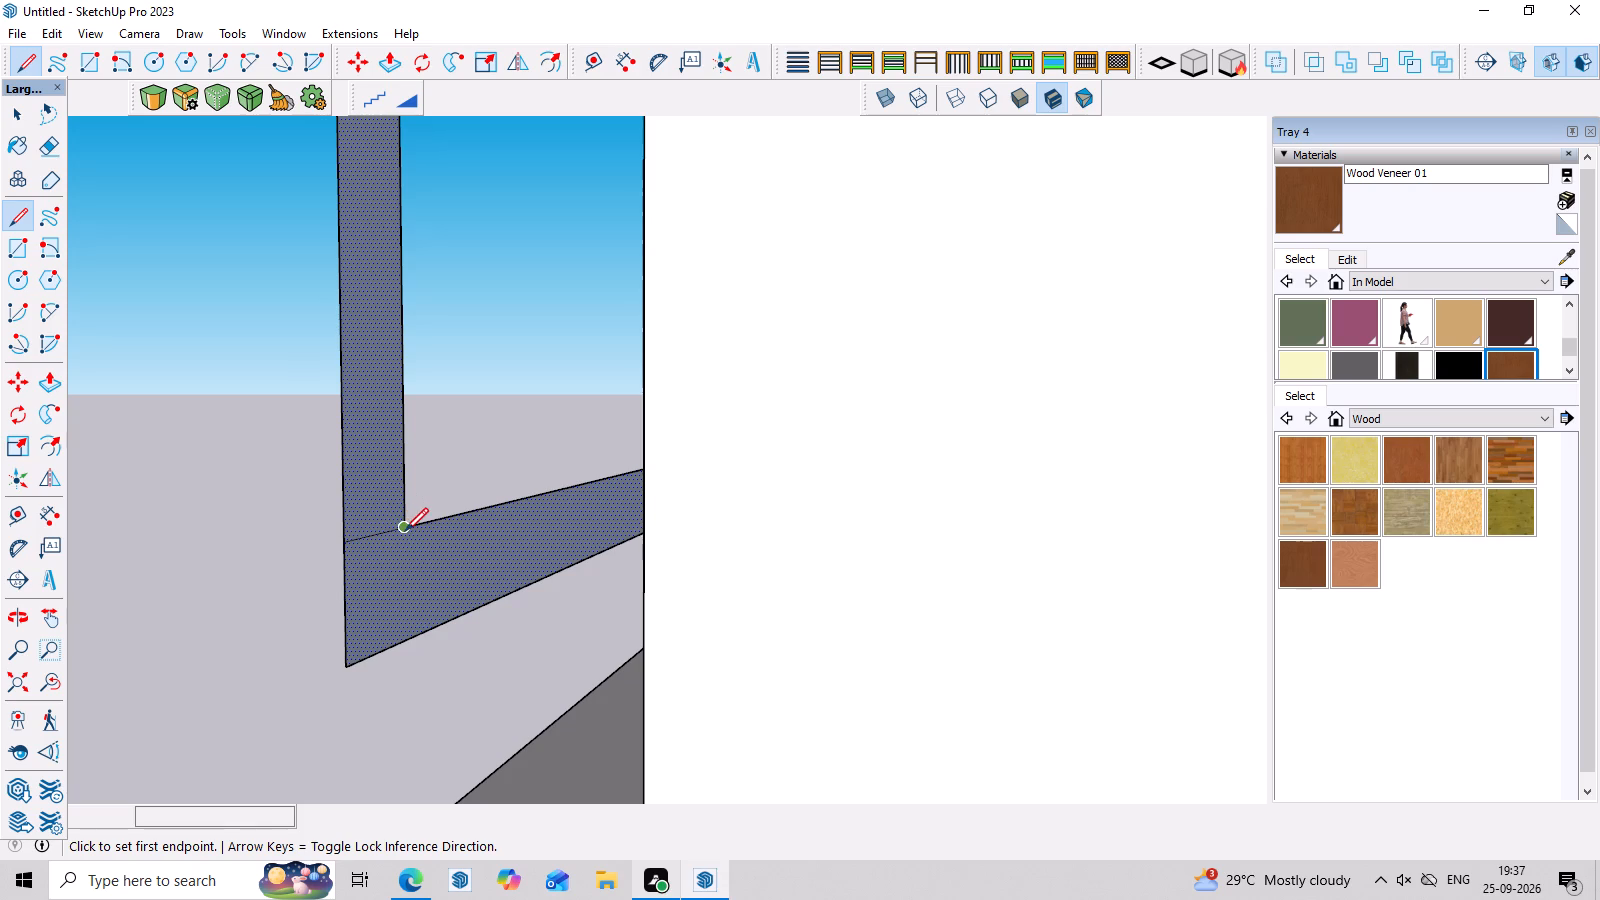
{"action": "left_click", "coordinate": [344, 551]}
{"action": "key", "text": "space"}
{"action": "scroll", "coordinate": [401, 569], "scroll_direction": "up", "scroll_amount": 5}
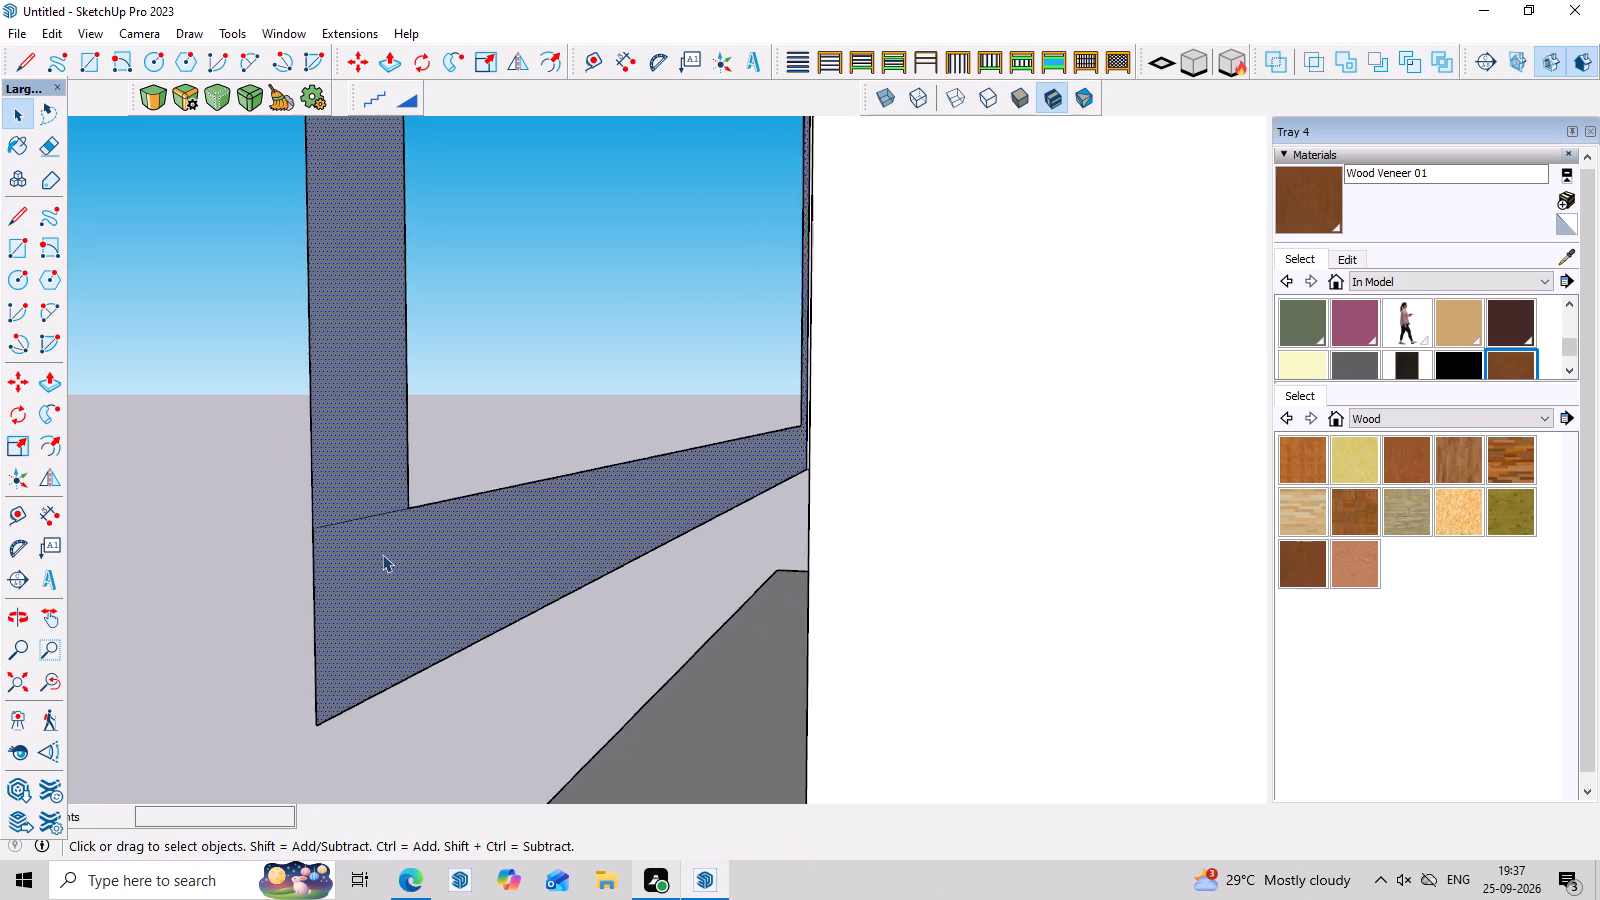
{"action": "scroll", "coordinate": [382, 554], "scroll_direction": "up", "scroll_amount": 1}
{"action": "middle_click_drag", "start_coordinate": [380, 546], "coordinate": [344, 542]}
{"action": "double_click", "coordinate": [344, 544]}
{"action": "key", "text": "space"}
{"action": "left_click", "coordinate": [345, 544]}
{"action": "scroll", "coordinate": [345, 544], "scroll_direction": "up", "scroll_amount": 6}
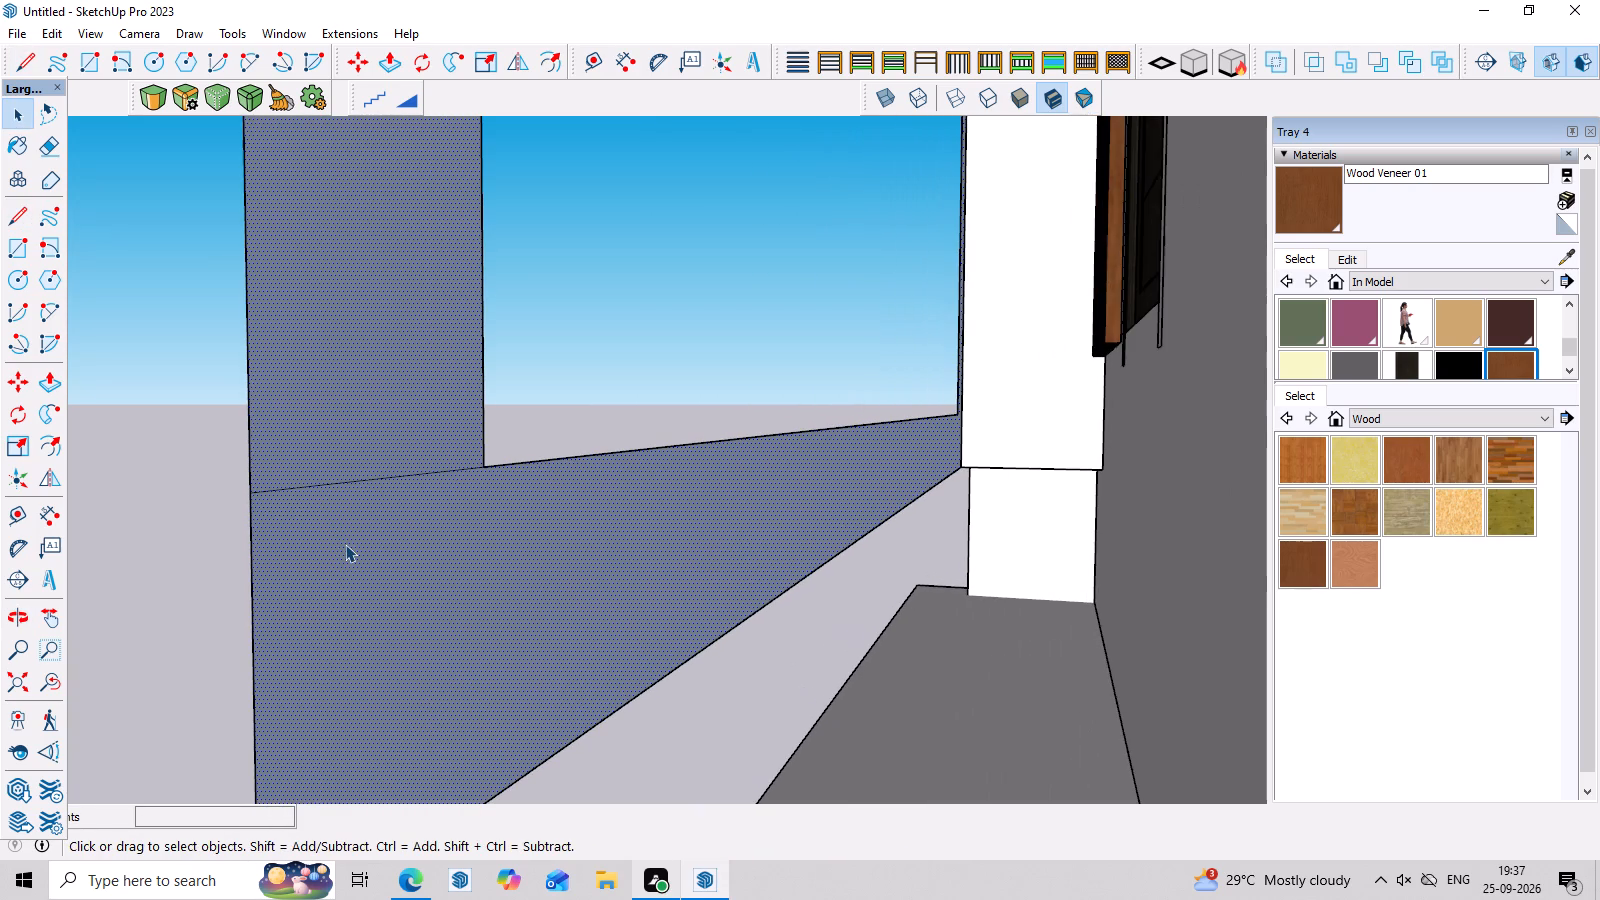
Draw a rectangle about 10" by 1" across the border's free vertical strip, just above the bottom corner line.
{"action": "key", "text": "r"}
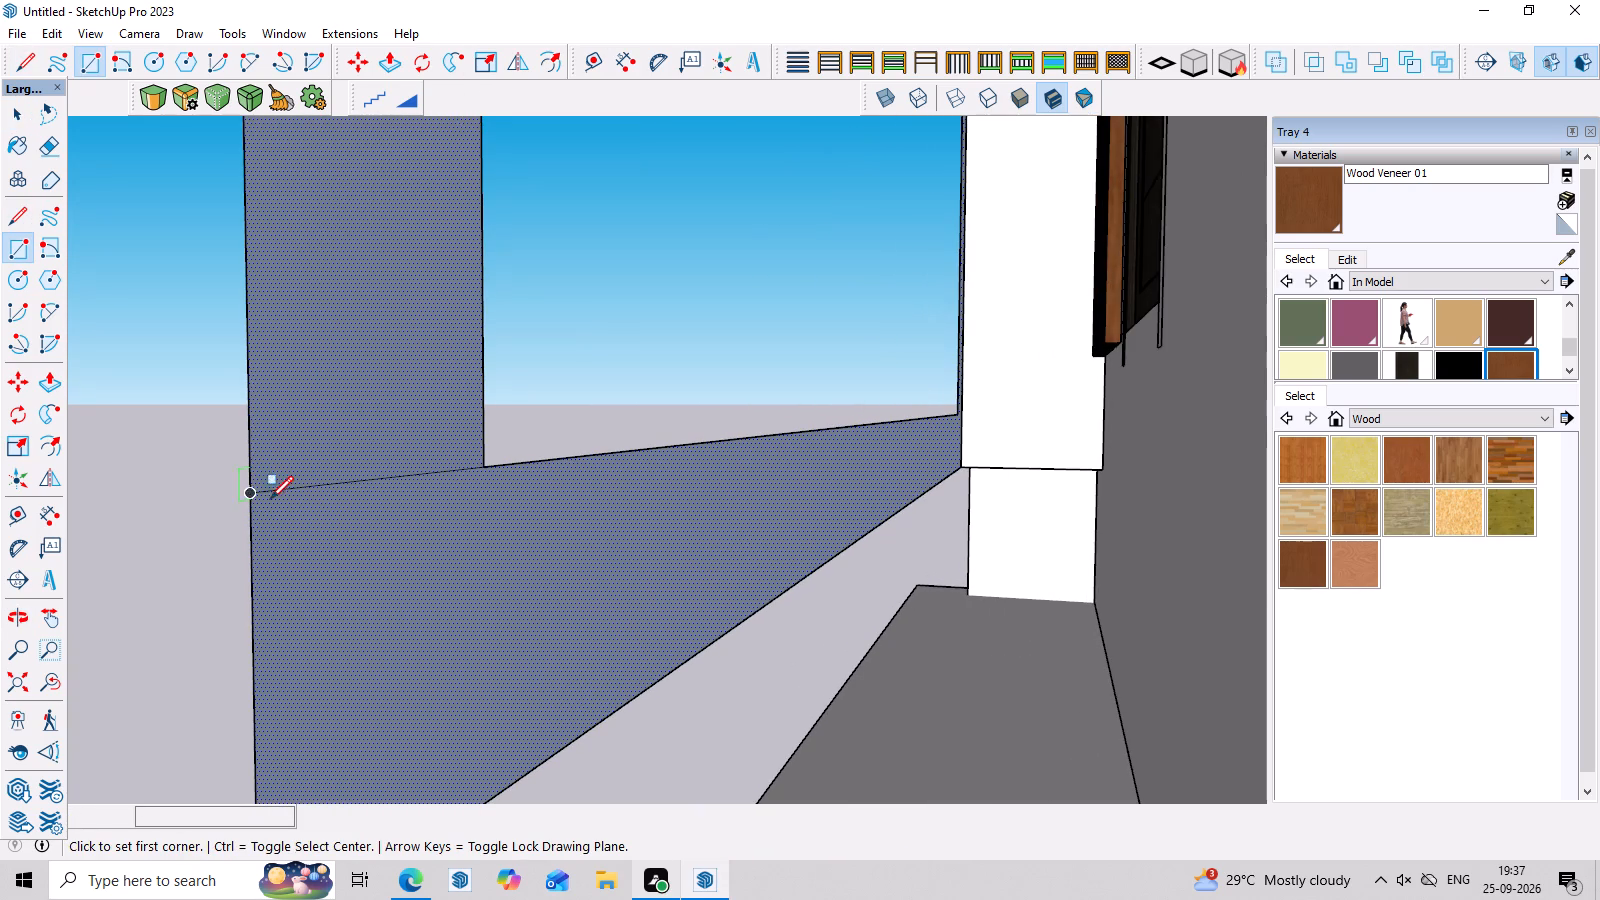
{"action": "left_click", "coordinate": [483, 467]}
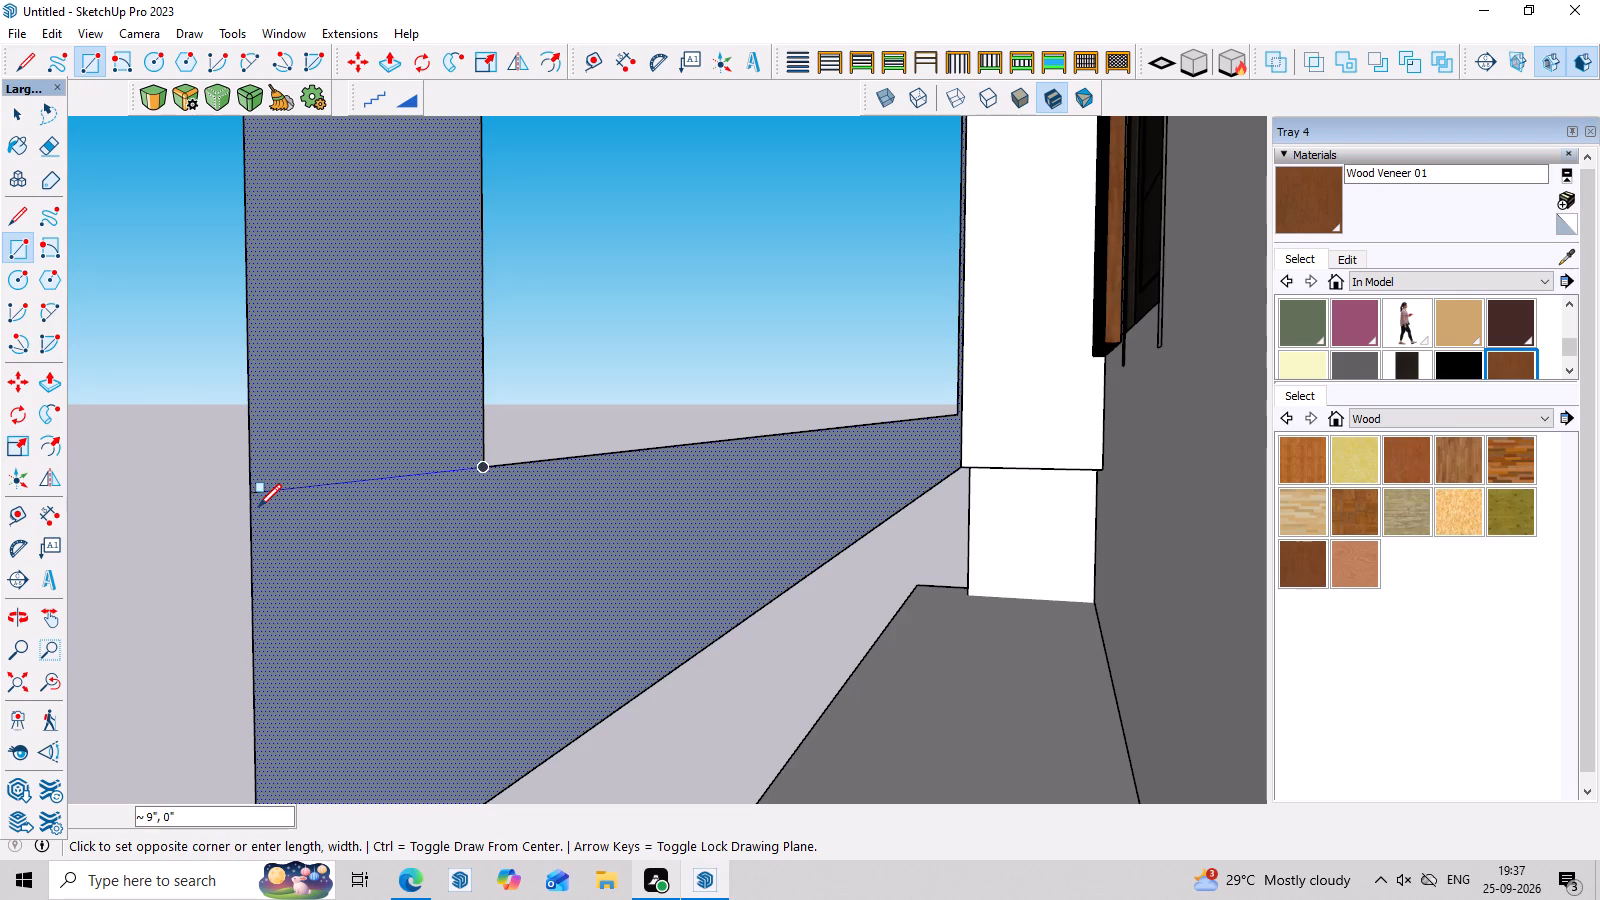
{"action": "left_click", "coordinate": [250, 500]}
{"action": "left_click", "coordinate": [255, 444]}
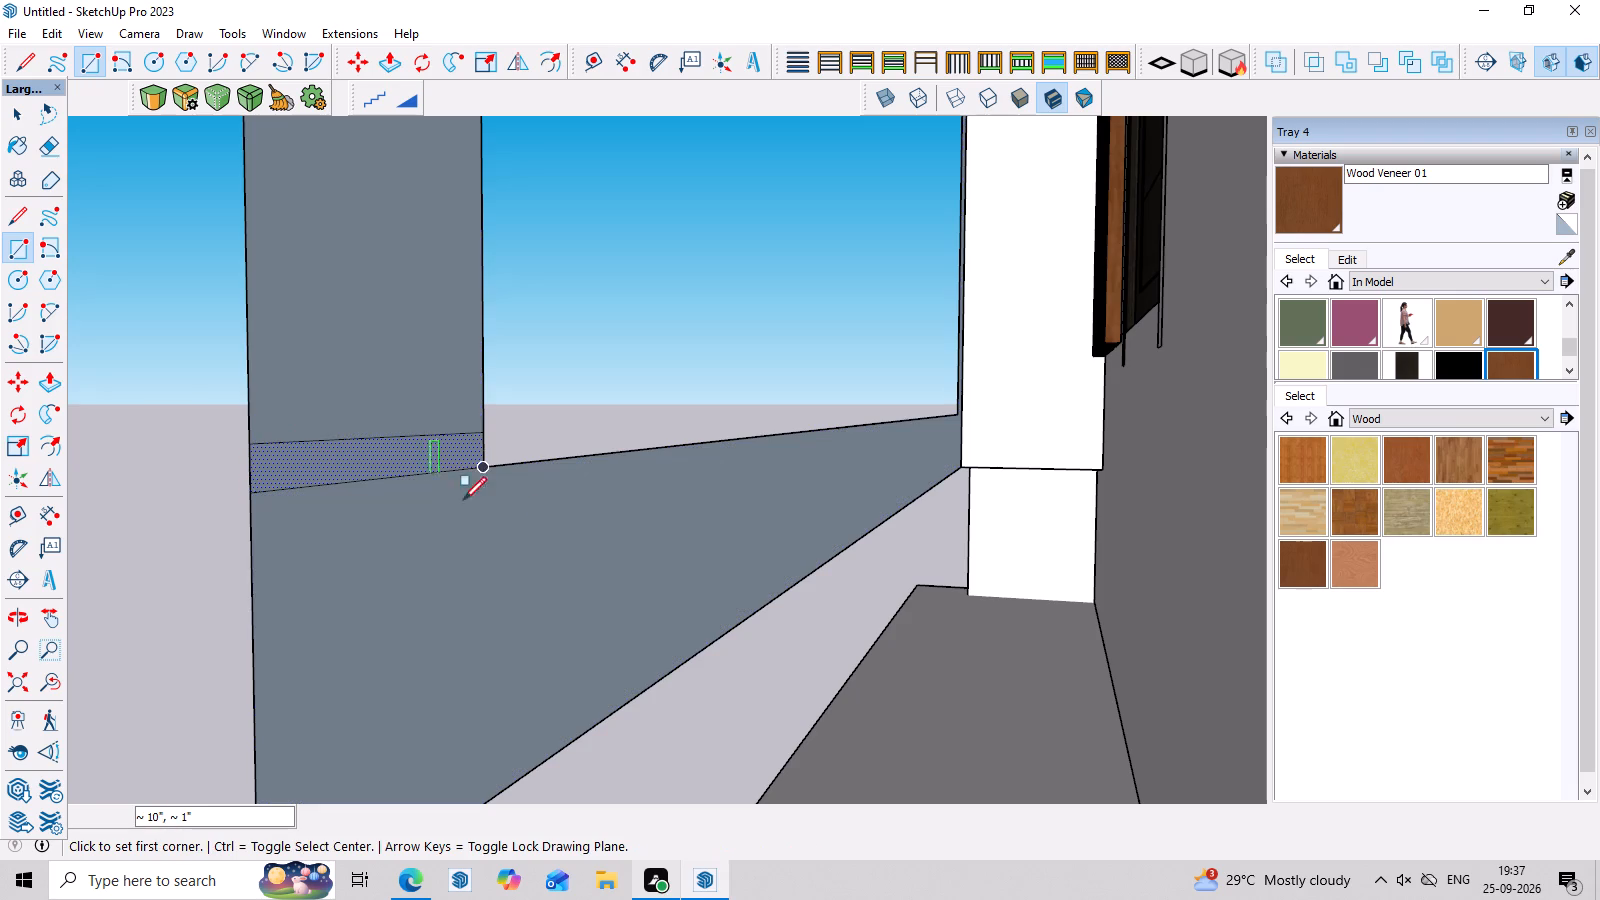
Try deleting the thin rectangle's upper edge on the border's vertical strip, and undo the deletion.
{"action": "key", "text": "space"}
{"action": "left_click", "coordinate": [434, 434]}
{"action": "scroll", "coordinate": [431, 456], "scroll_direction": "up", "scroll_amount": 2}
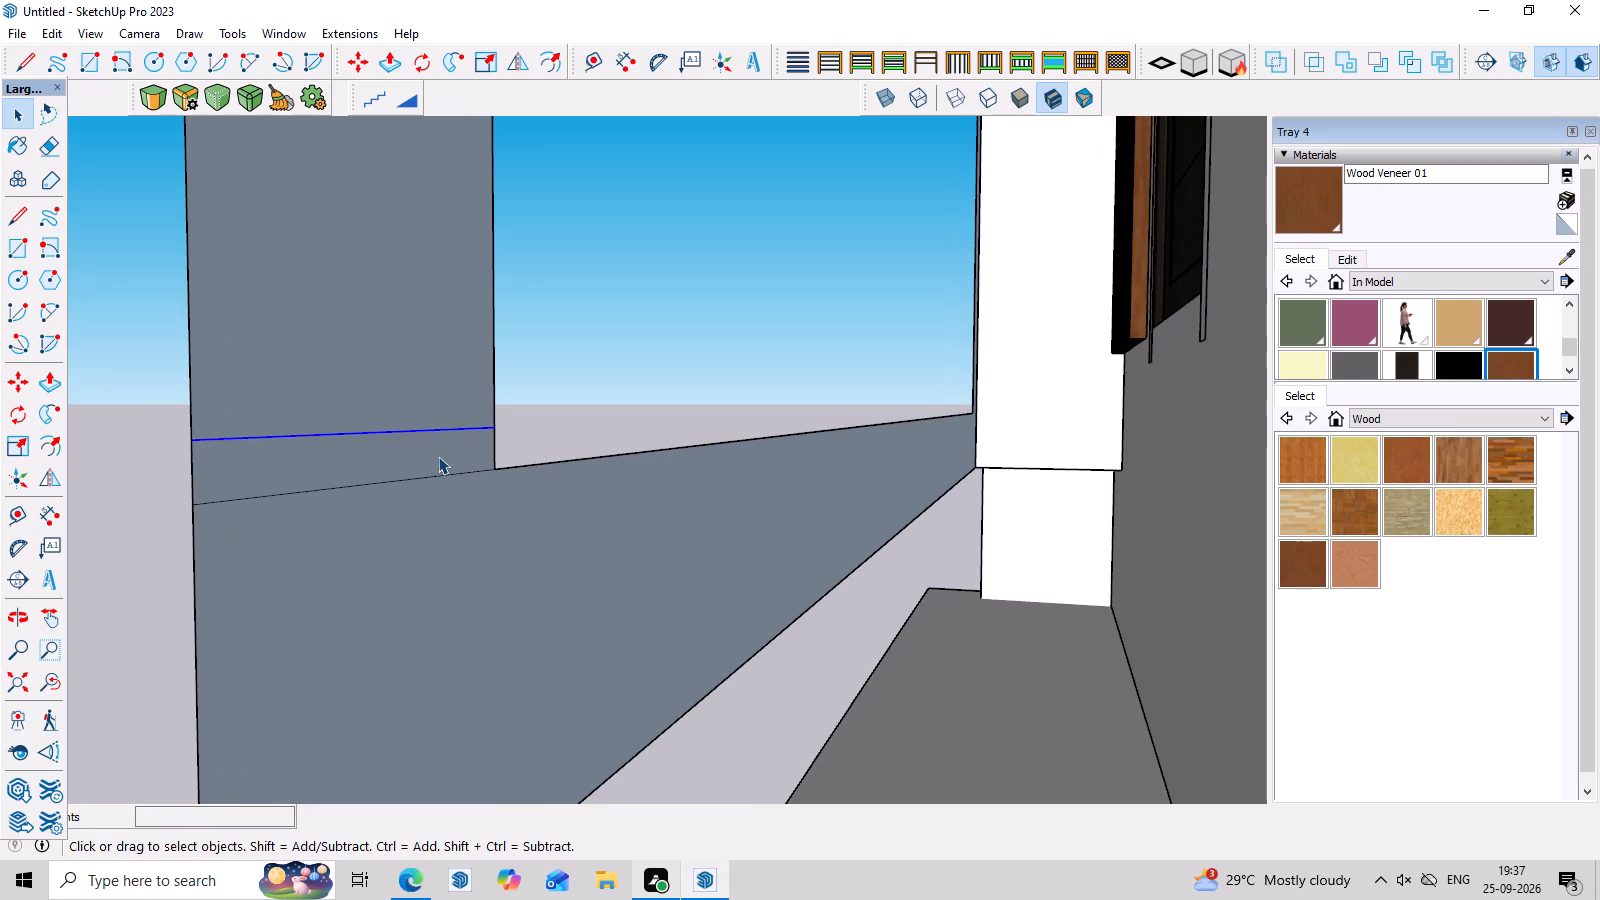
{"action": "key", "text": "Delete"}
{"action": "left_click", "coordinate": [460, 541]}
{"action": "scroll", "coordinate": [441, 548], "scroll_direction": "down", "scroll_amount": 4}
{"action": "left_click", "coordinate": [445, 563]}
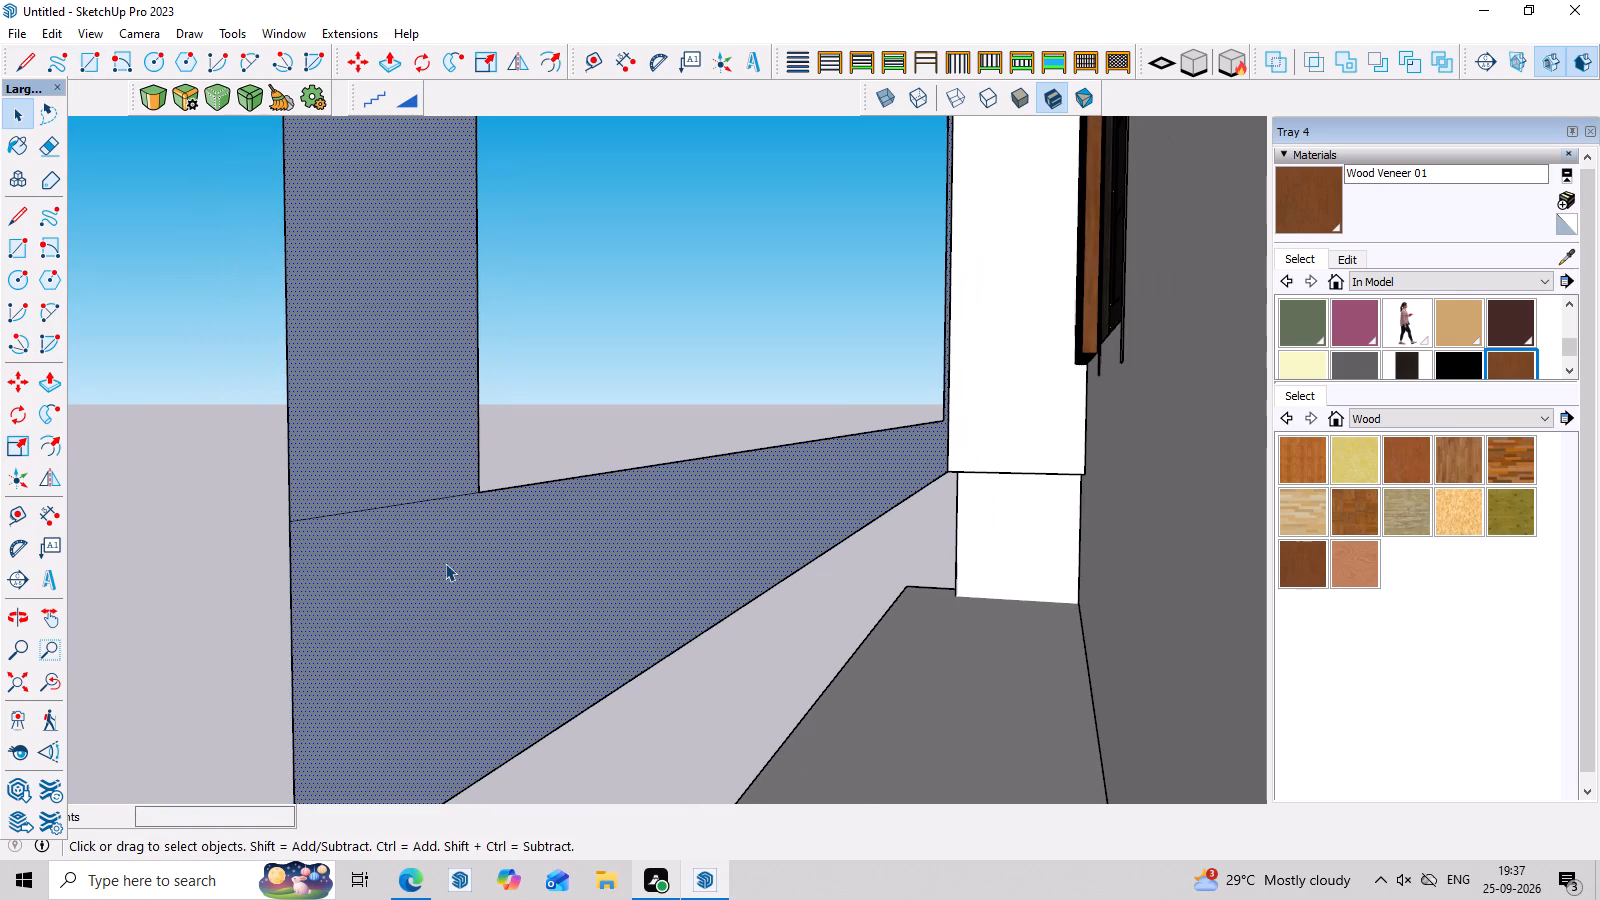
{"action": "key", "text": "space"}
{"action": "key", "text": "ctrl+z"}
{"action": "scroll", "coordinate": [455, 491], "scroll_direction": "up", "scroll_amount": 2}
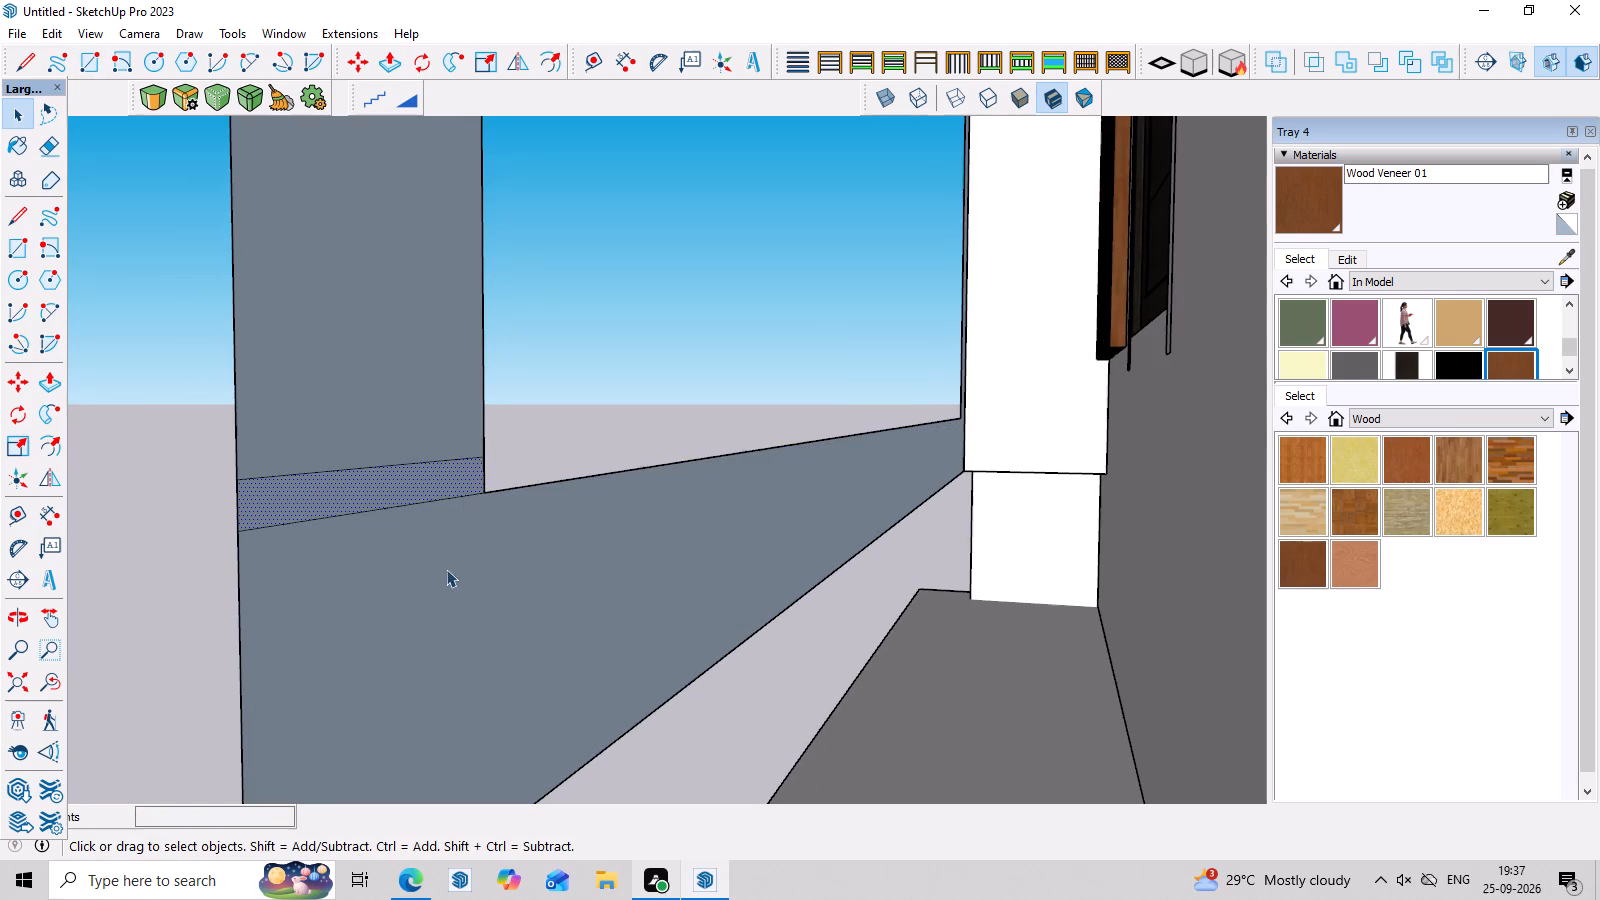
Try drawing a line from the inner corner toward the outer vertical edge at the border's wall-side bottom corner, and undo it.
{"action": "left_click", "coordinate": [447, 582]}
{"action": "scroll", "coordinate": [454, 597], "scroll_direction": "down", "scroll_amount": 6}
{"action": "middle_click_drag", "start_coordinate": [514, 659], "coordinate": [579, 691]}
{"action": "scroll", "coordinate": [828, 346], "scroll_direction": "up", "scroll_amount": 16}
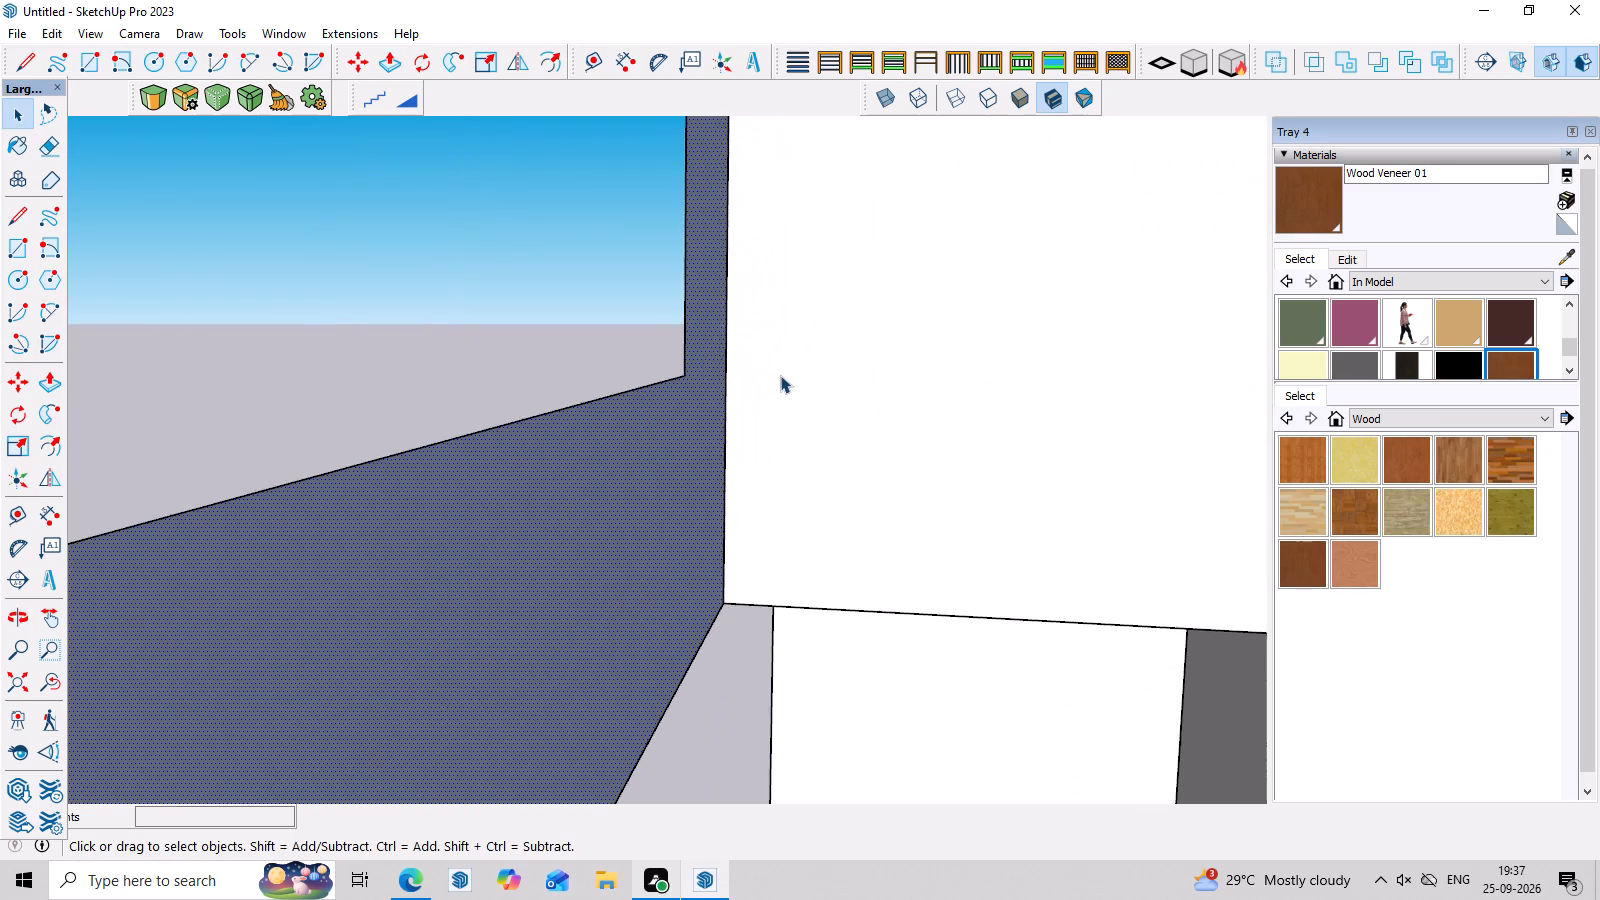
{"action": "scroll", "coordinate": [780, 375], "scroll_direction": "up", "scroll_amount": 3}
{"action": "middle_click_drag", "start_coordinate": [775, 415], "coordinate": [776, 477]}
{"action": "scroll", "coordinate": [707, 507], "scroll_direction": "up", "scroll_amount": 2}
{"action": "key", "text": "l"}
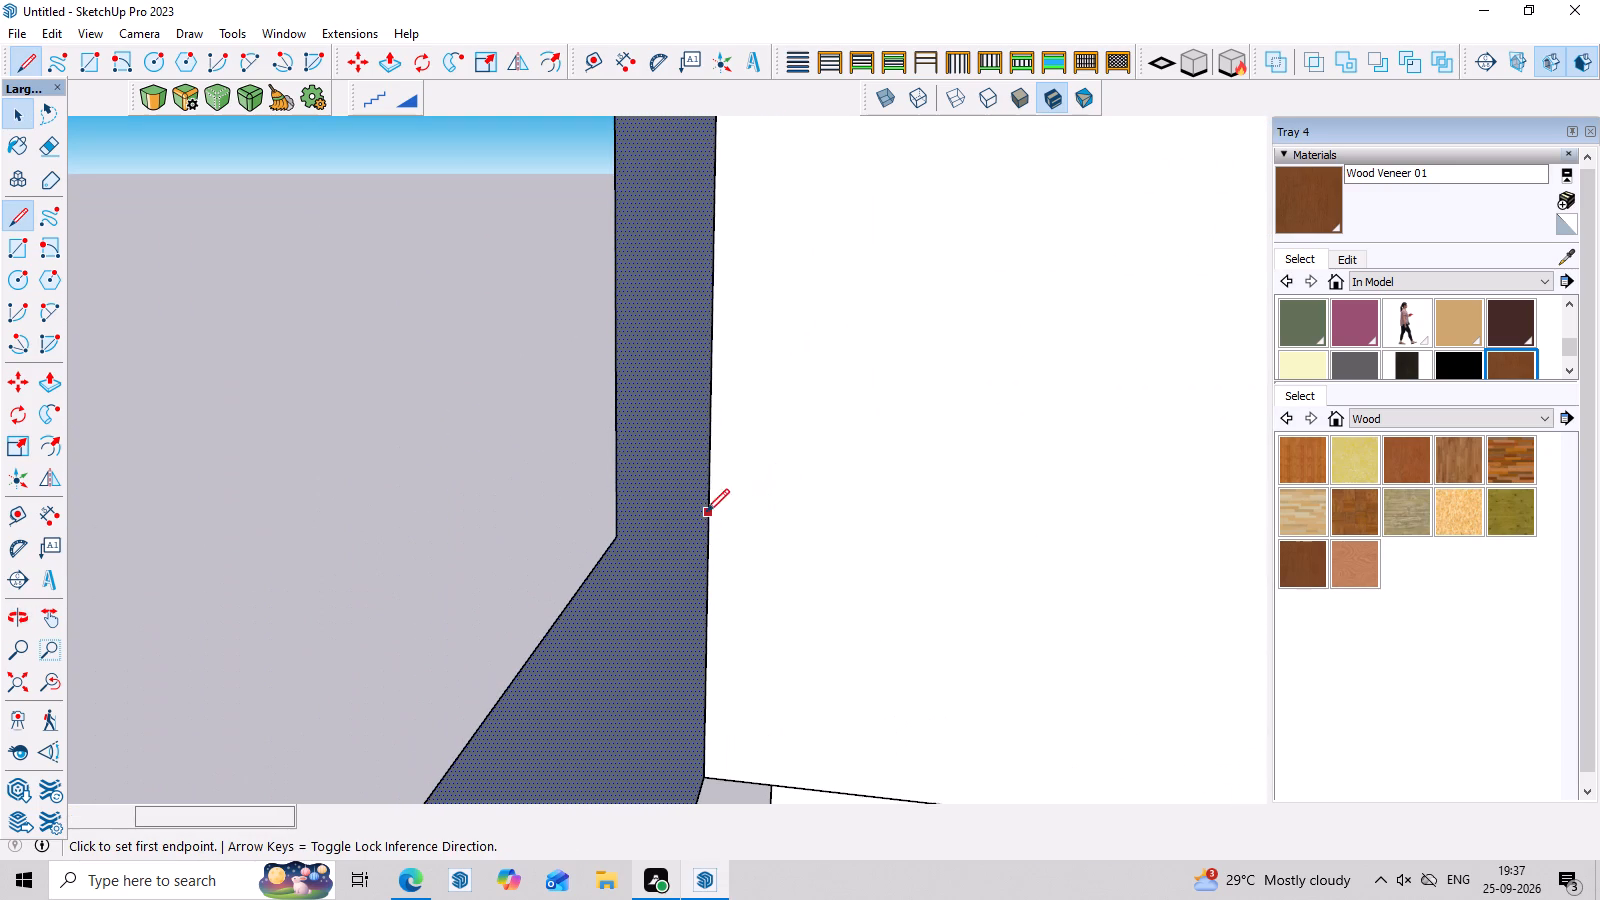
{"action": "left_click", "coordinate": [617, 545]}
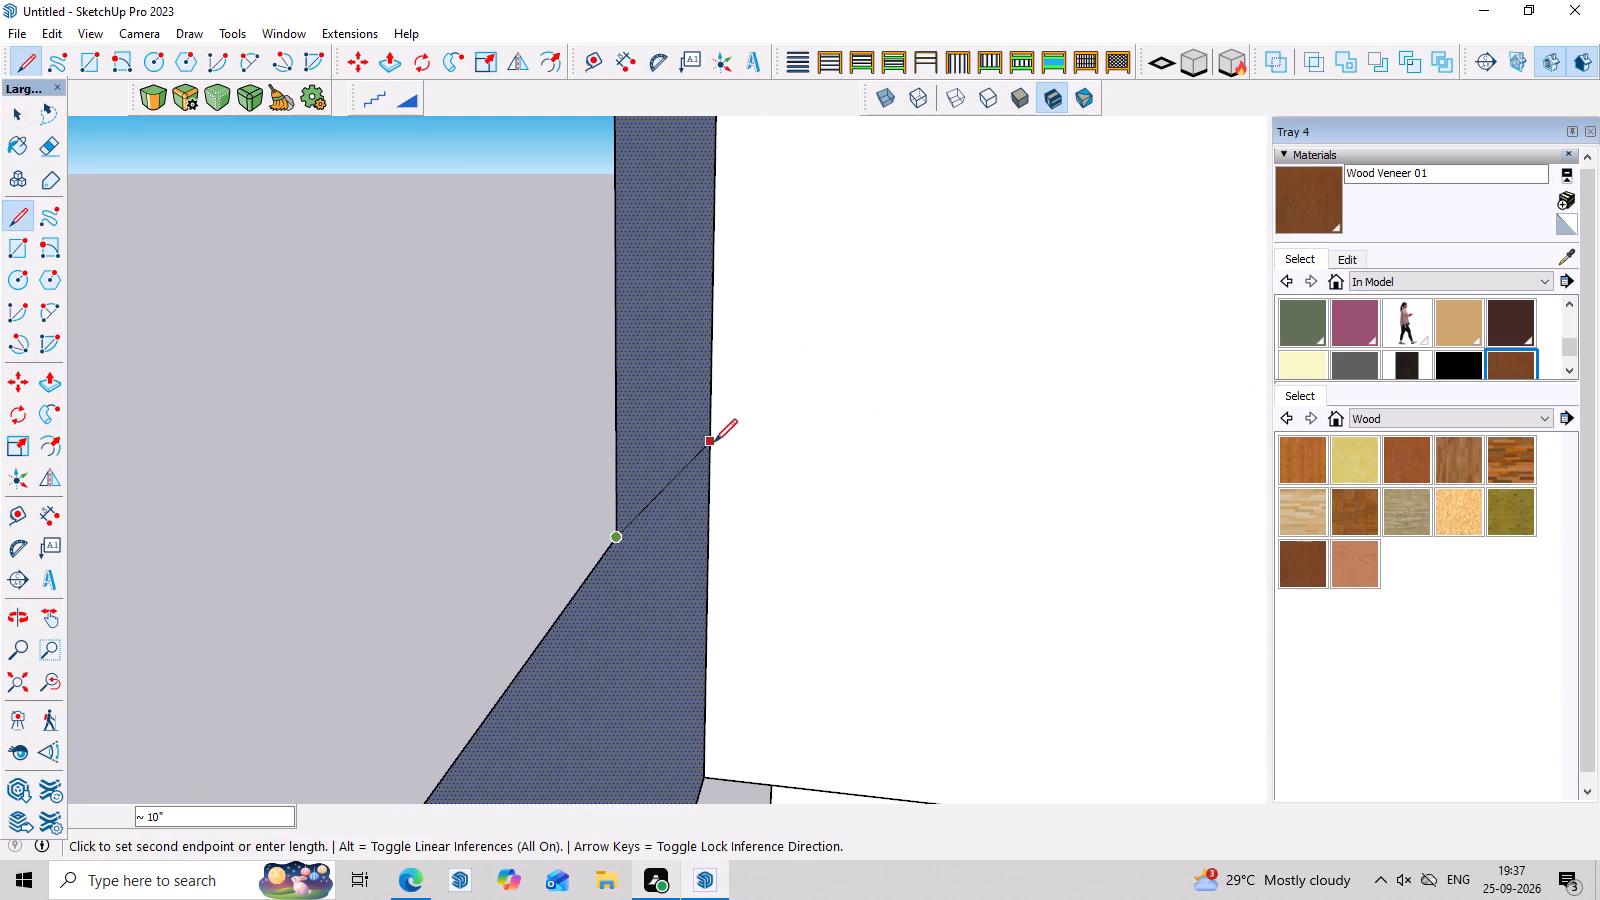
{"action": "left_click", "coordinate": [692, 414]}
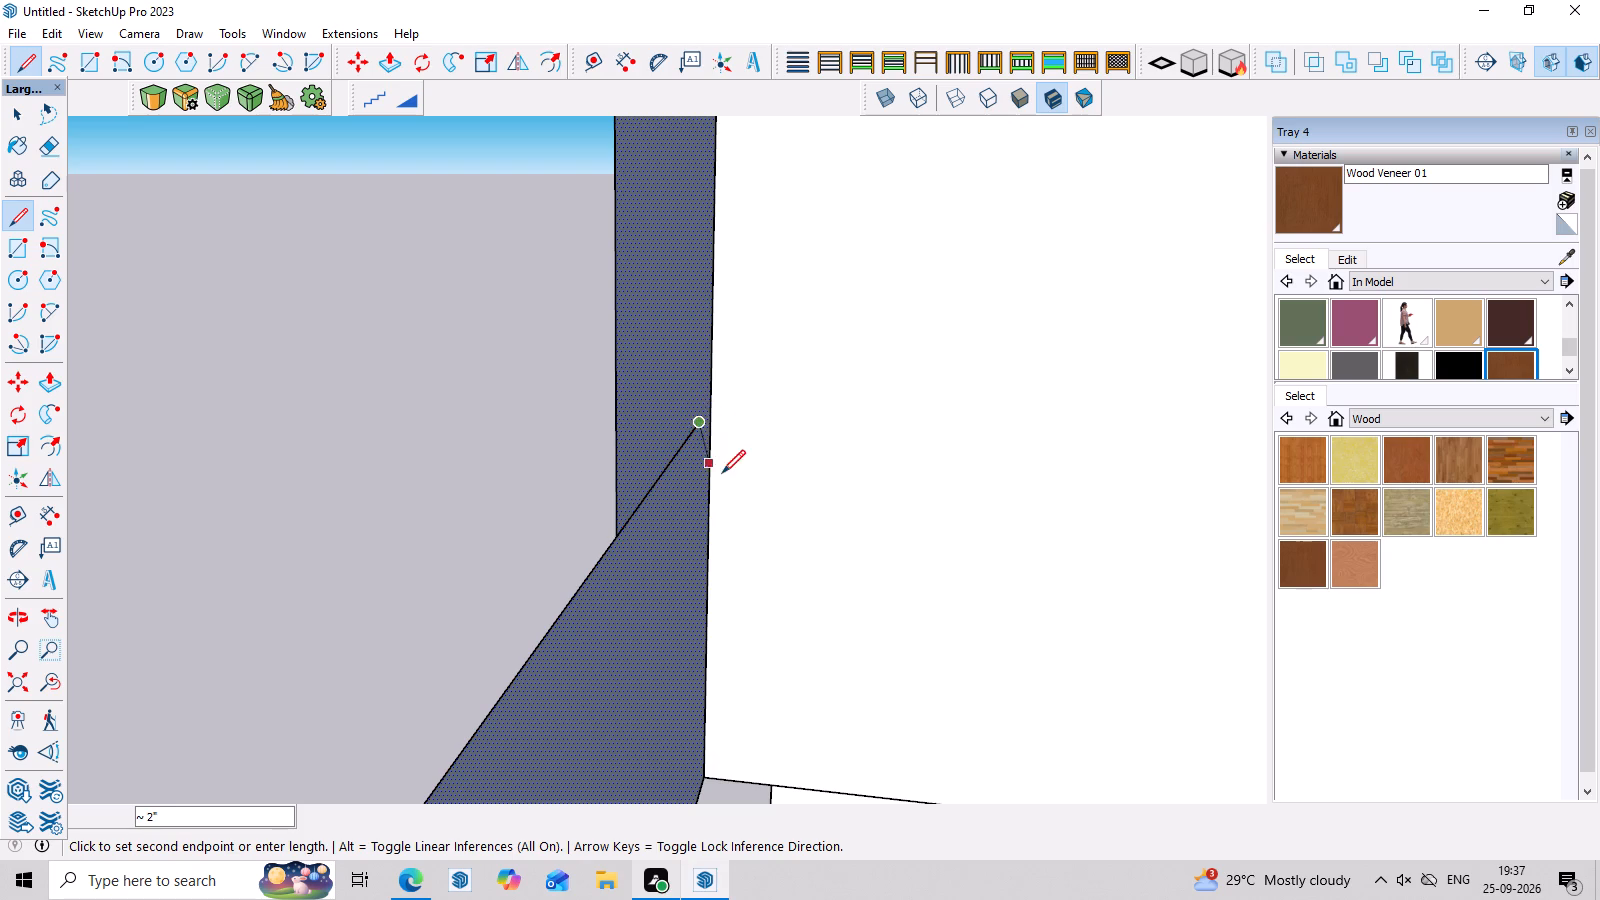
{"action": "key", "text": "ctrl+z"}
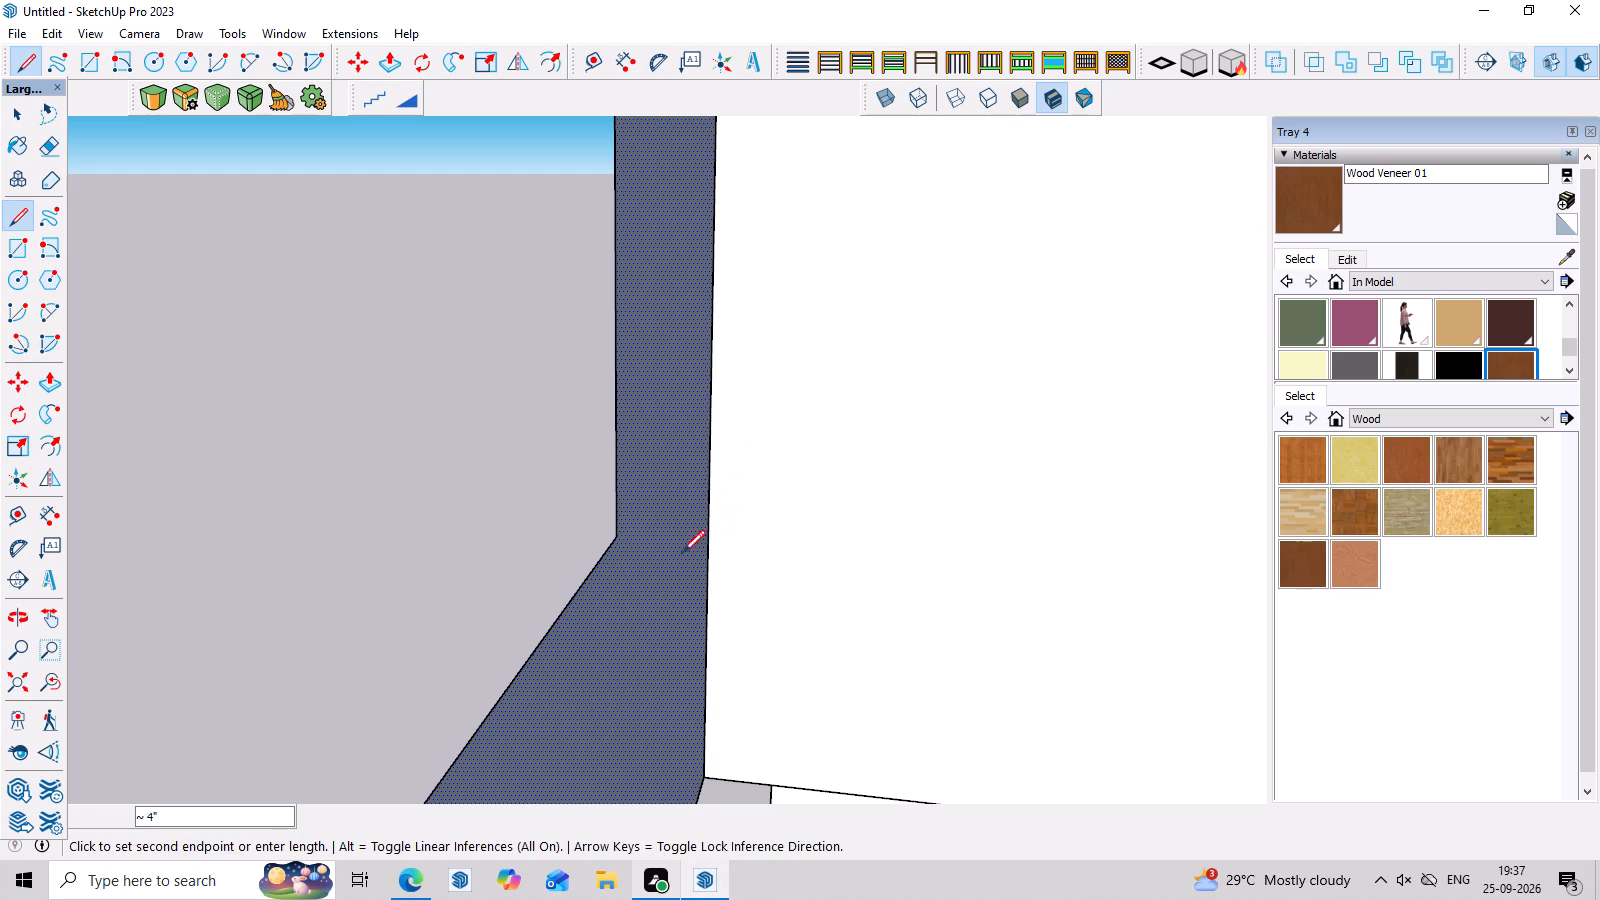
Draw a line about 10" long across the border at its wall-side bottom corner, from the inner corner to the outer vertical edge.
{"action": "middle_click_drag", "start_coordinate": [625, 569], "coordinate": [530, 569]}
{"action": "scroll", "coordinate": [614, 544], "scroll_direction": "up", "scroll_amount": 3}
{"action": "middle_click_drag", "start_coordinate": [708, 557], "coordinate": [1275, 610]}
{"action": "left_click", "coordinate": [608, 582]}
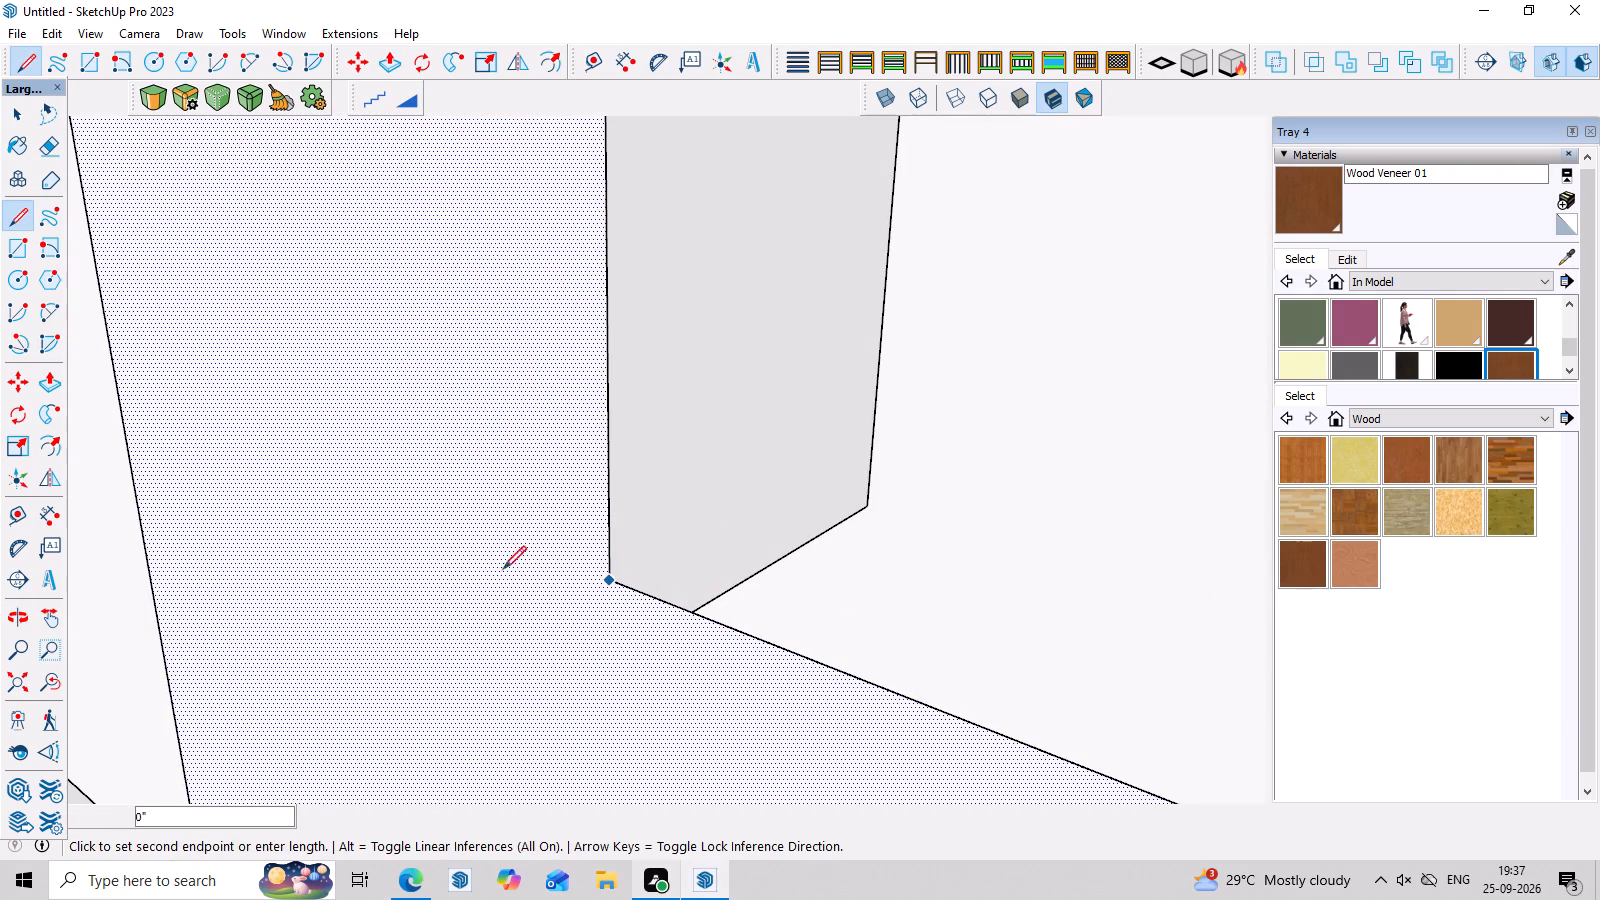
{"action": "left_click", "coordinate": [130, 458]}
{"action": "left_click_drag", "start_coordinate": [41, 453], "coordinate": [0, 435]}
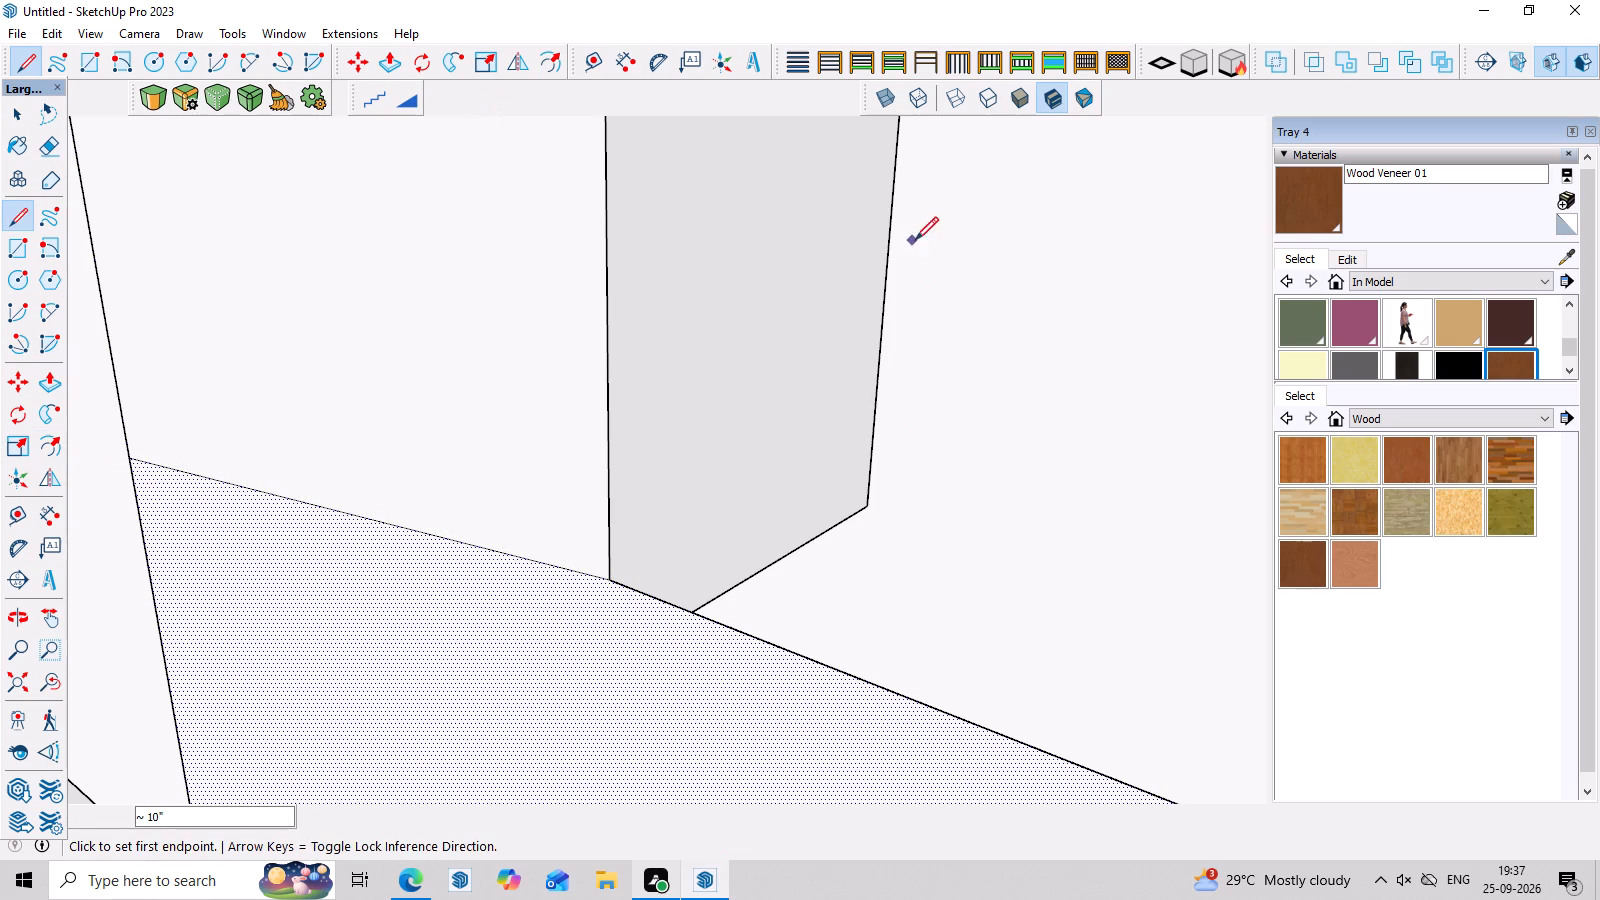
{"action": "scroll", "coordinate": [1599, 0], "scroll_direction": "up", "scroll_amount": 2}
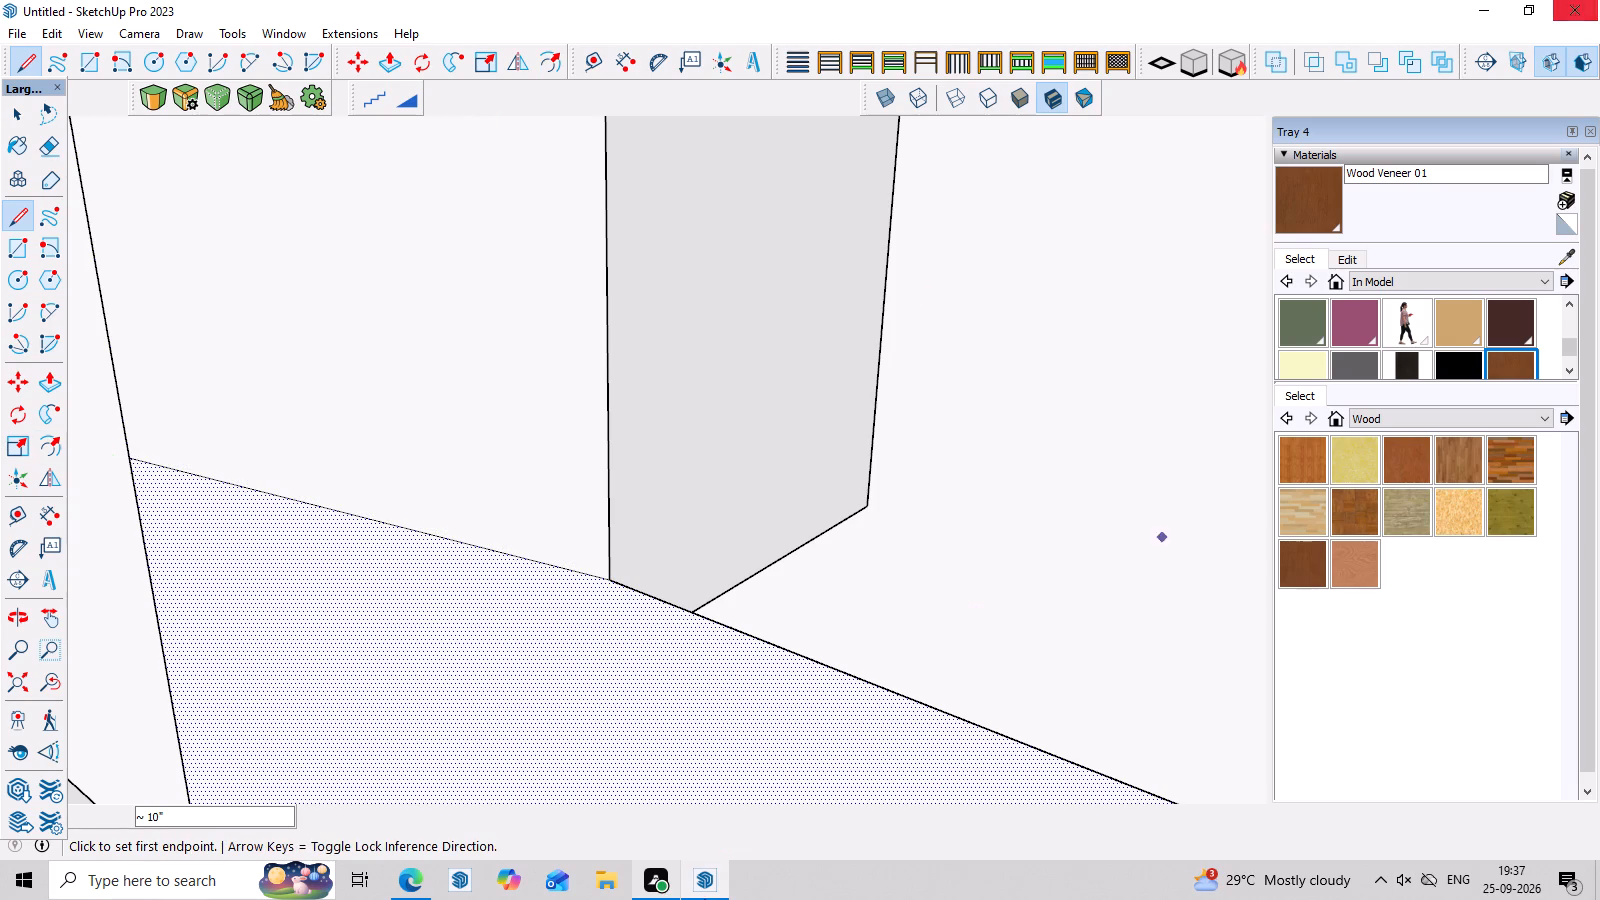
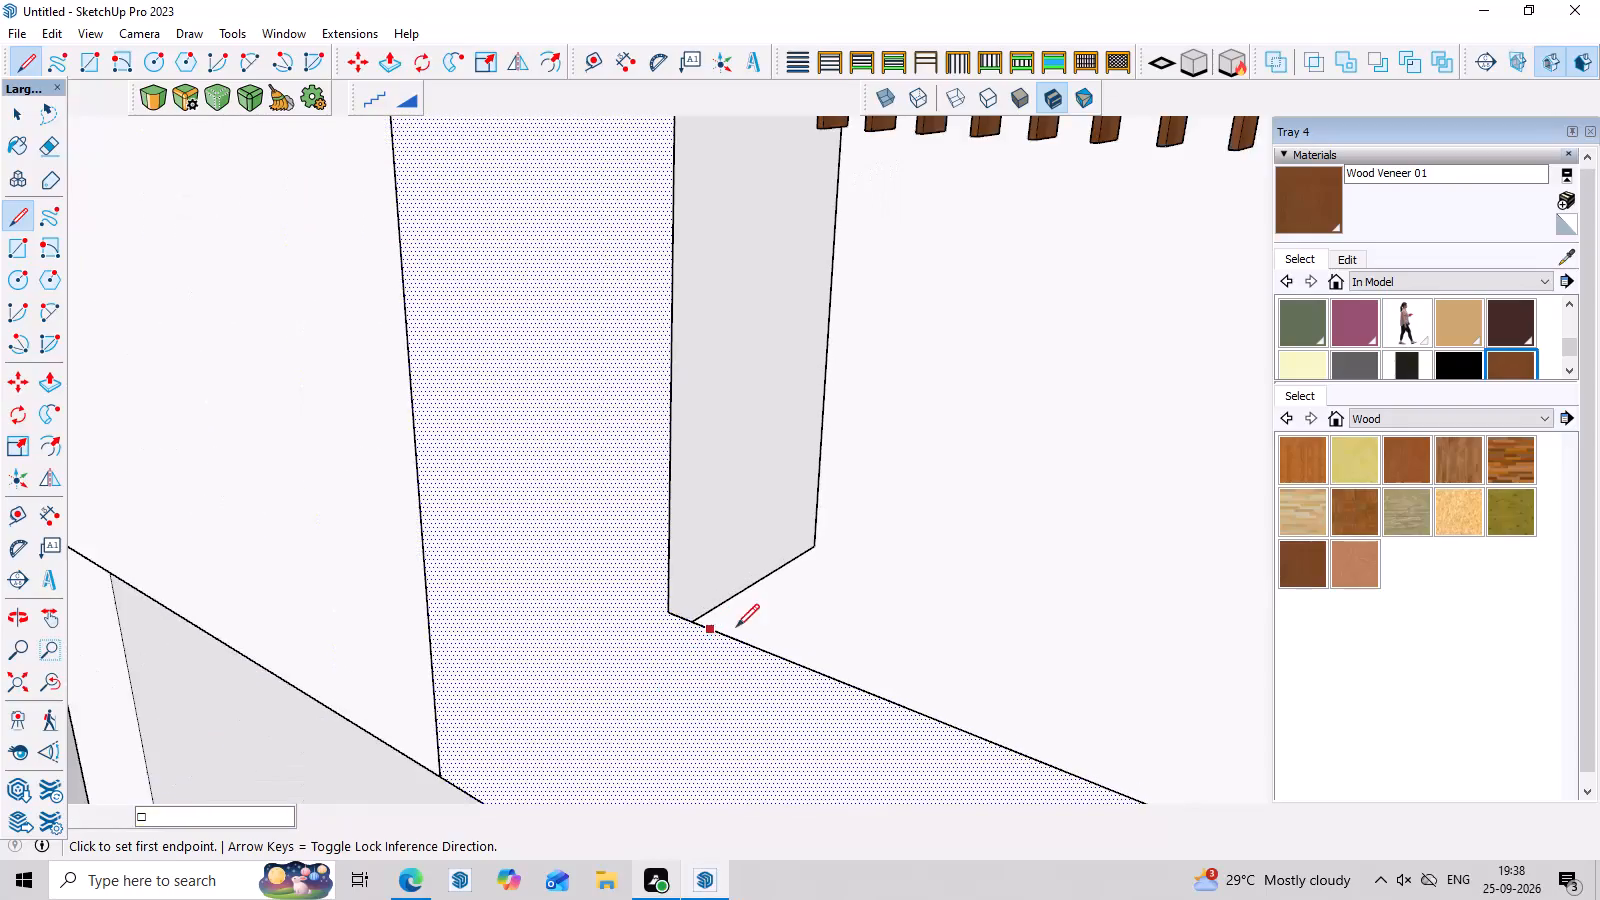
Draw a horizontal line across the border at its other bottom corner, from the inner corner to the outer vertical edge.
{"action": "middle_click_drag", "start_coordinate": [913, 677], "coordinate": [1208, 677]}
{"action": "scroll", "coordinate": [1012, 539], "scroll_direction": "up", "scroll_amount": 4}
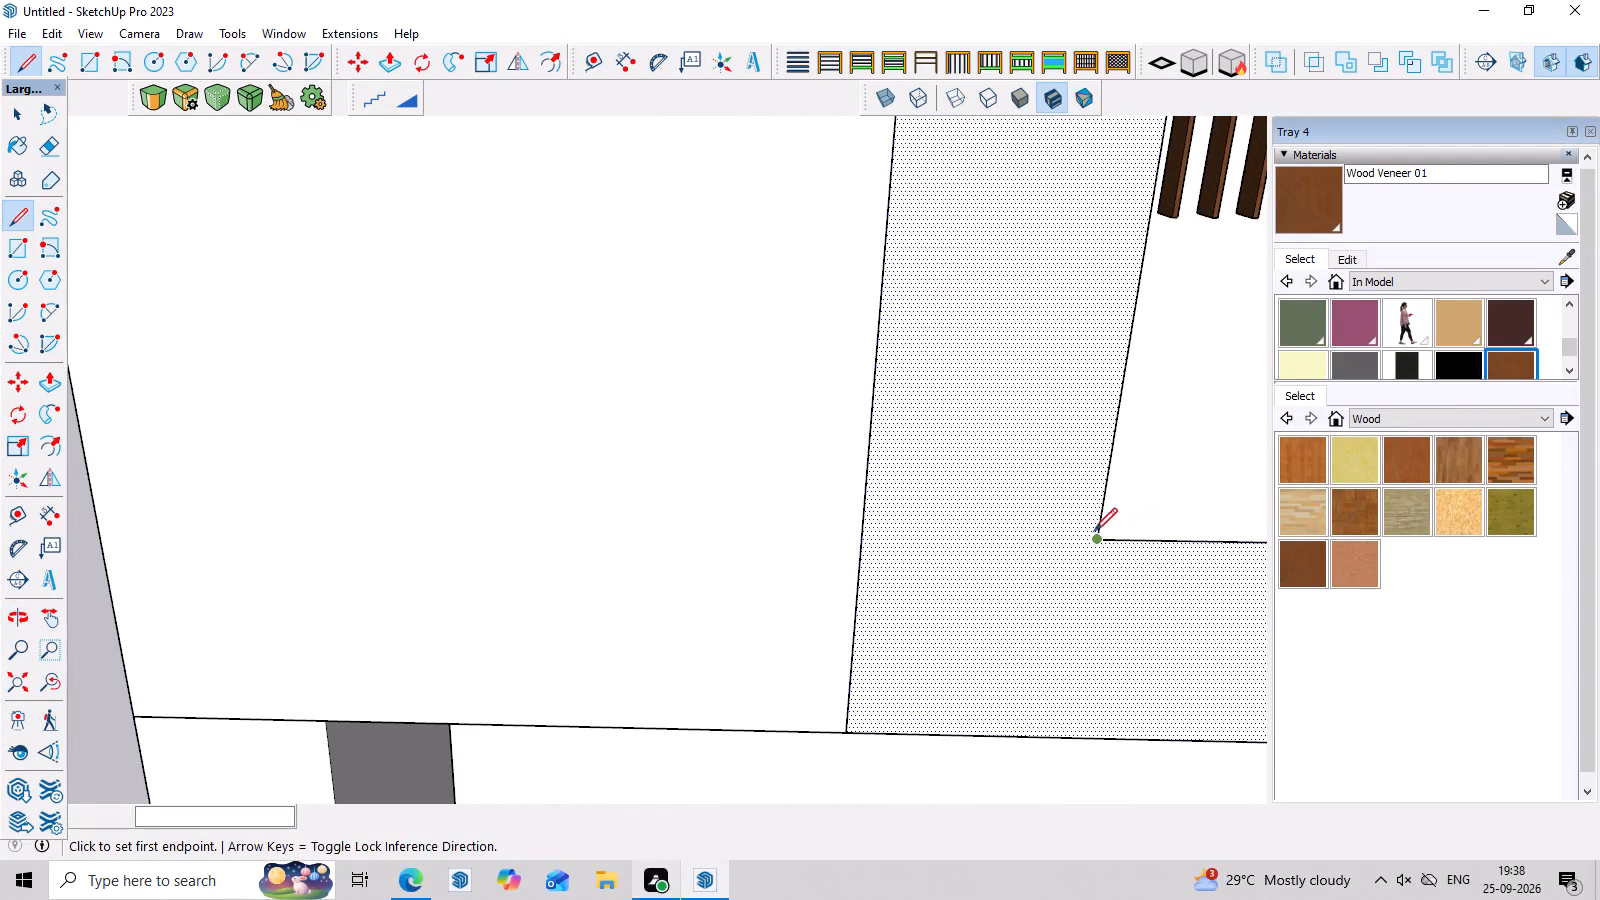
{"action": "left_click", "coordinate": [1097, 540]}
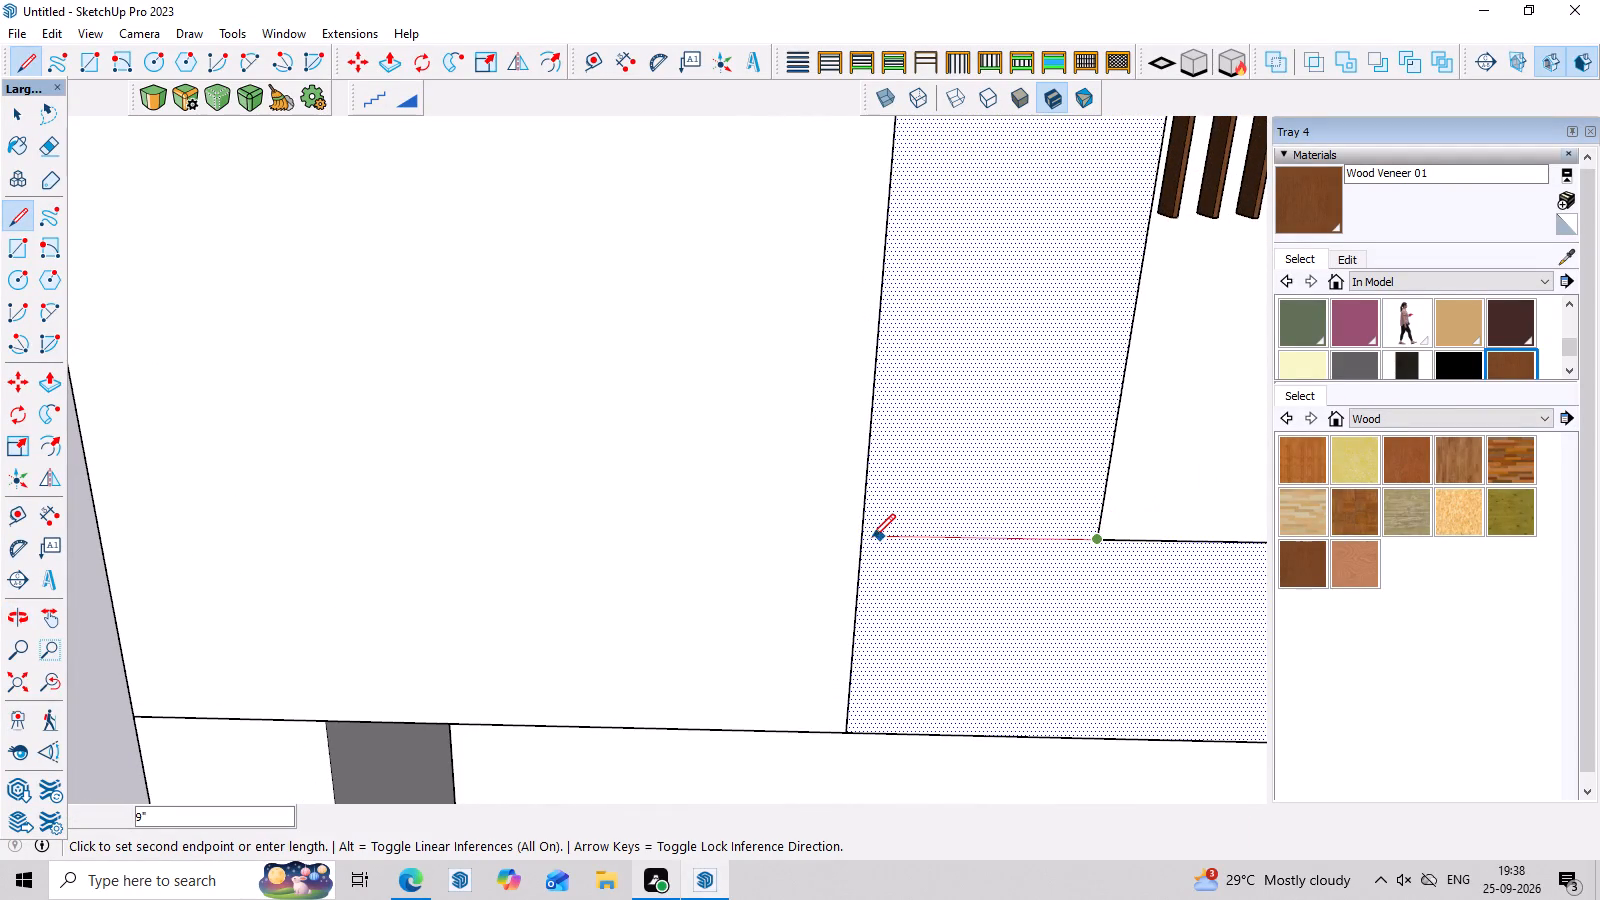
{"action": "left_click", "coordinate": [862, 538]}
{"action": "key", "text": "space"}
Select the bottom horizontal strip of the upper-floor opening's border, viewed from its inner side.
{"action": "scroll", "coordinate": [1018, 536], "scroll_direction": "down", "scroll_amount": 8}
{"action": "middle_click_drag", "start_coordinate": [1047, 517], "coordinate": [103, 527]}
{"action": "scroll", "coordinate": [373, 543], "scroll_direction": "down", "scroll_amount": 4}
{"action": "scroll", "coordinate": [843, 749], "scroll_direction": "down", "scroll_amount": 6}
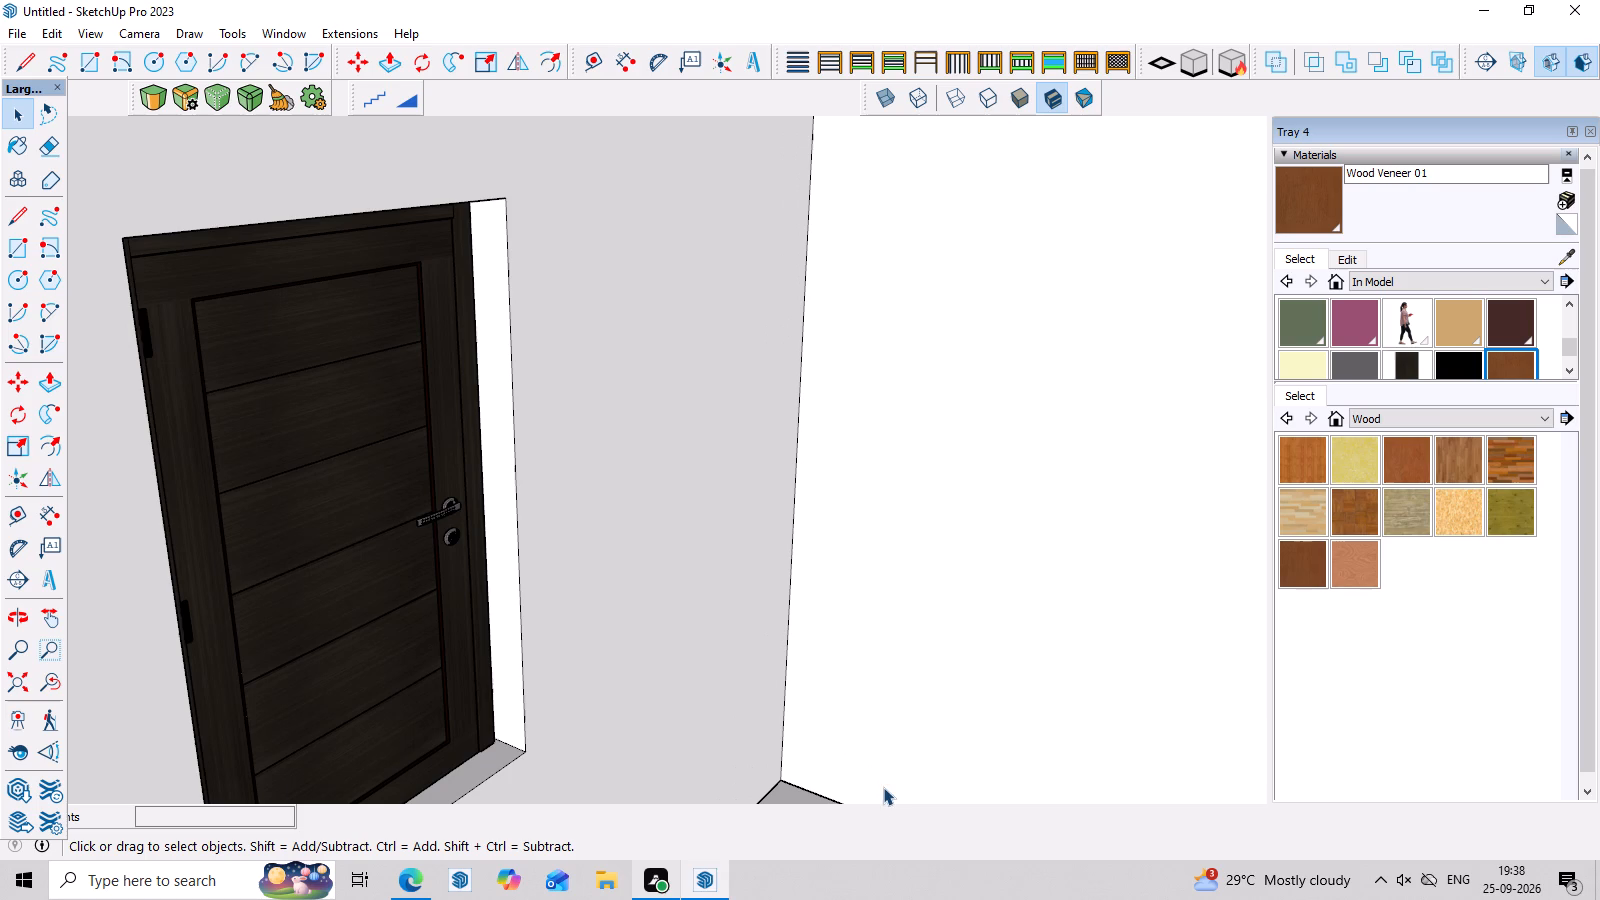
{"action": "scroll", "coordinate": [838, 895], "scroll_direction": "down", "scroll_amount": 11}
{"action": "scroll", "coordinate": [864, 805], "scroll_direction": "down", "scroll_amount": 3}
{"action": "scroll", "coordinate": [519, 474], "scroll_direction": "down", "scroll_amount": 6}
{"action": "left_click", "coordinate": [25, 684]}
{"action": "scroll", "coordinate": [443, 710], "scroll_direction": "down", "scroll_amount": 4}
{"action": "middle_click_drag", "start_coordinate": [507, 680], "coordinate": [1041, 667]}
{"action": "scroll", "coordinate": [508, 585], "scroll_direction": "up", "scroll_amount": 7}
{"action": "middle_click_drag", "start_coordinate": [560, 509], "coordinate": [889, 472]}
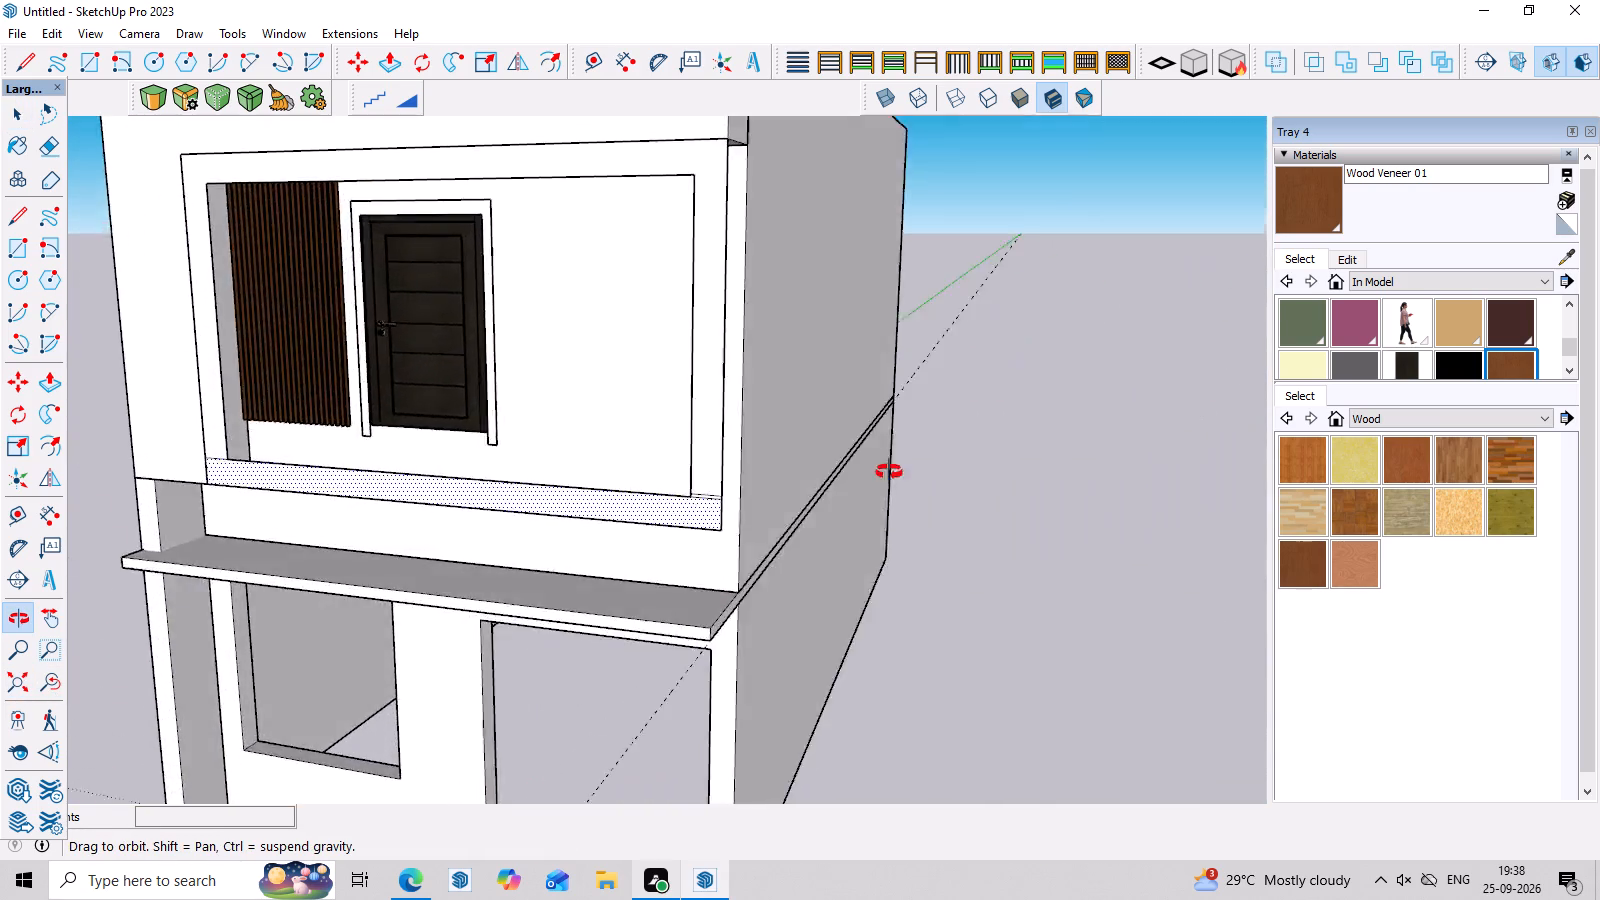
{"action": "middle_click_drag", "start_coordinate": [889, 472], "coordinate": [434, 584]}
{"action": "scroll", "coordinate": [429, 552], "scroll_direction": "up", "scroll_amount": 4}
{"action": "middle_click_drag", "start_coordinate": [442, 541], "coordinate": [371, 554]}
{"action": "scroll", "coordinate": [379, 537], "scroll_direction": "up", "scroll_amount": 3}
{"action": "left_click", "coordinate": [330, 537]}
{"action": "scroll", "coordinate": [330, 537], "scroll_direction": "up", "scroll_amount": 3}
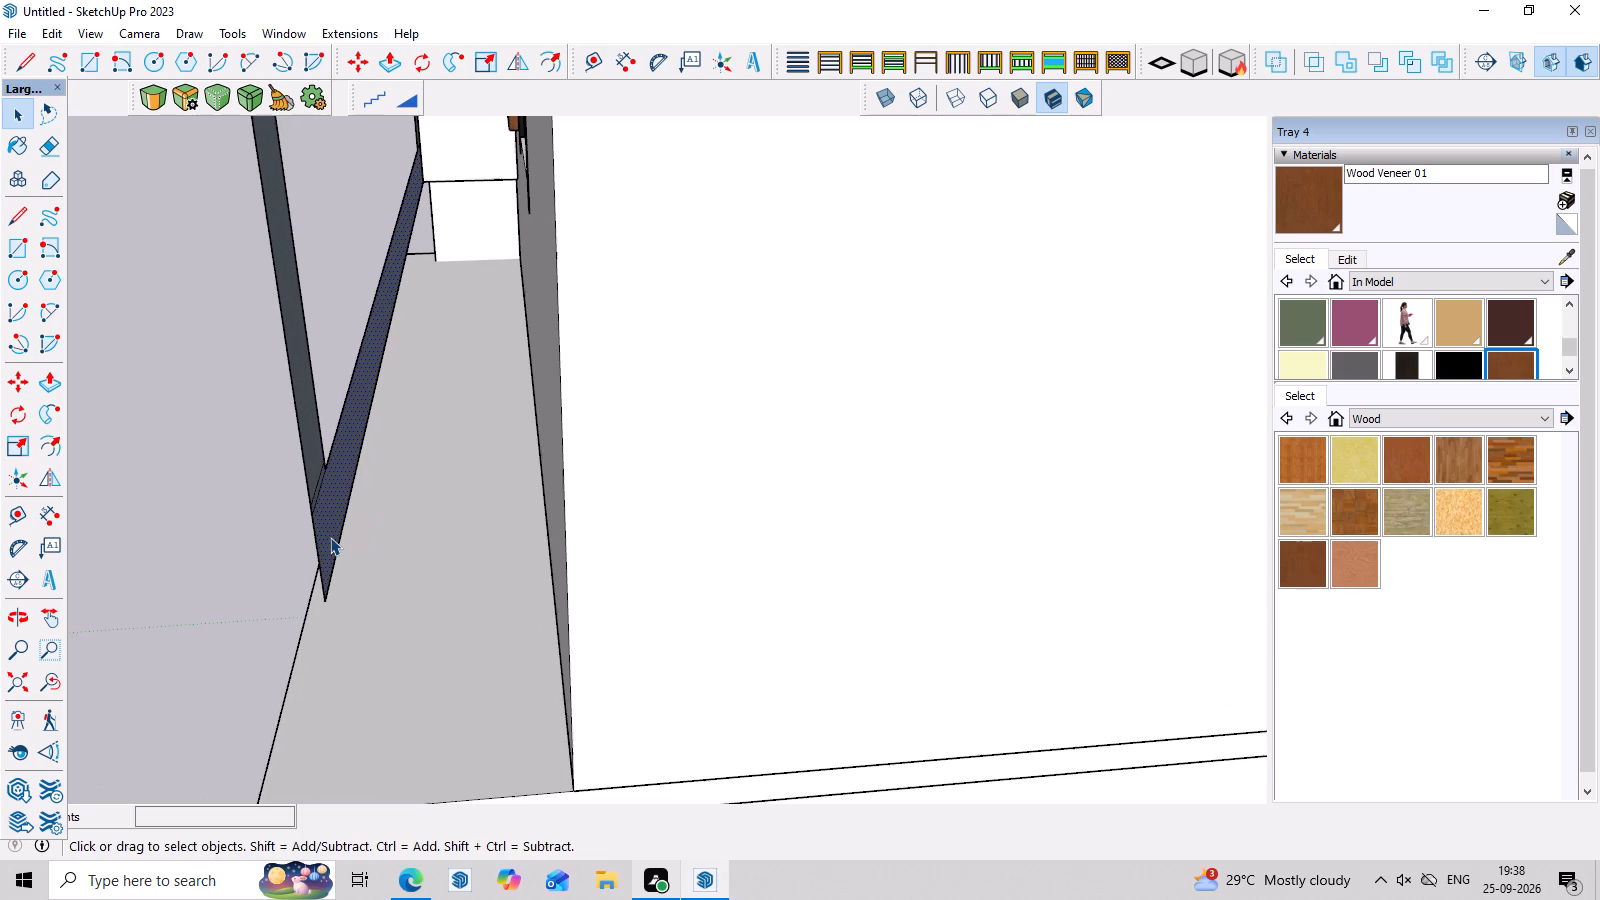
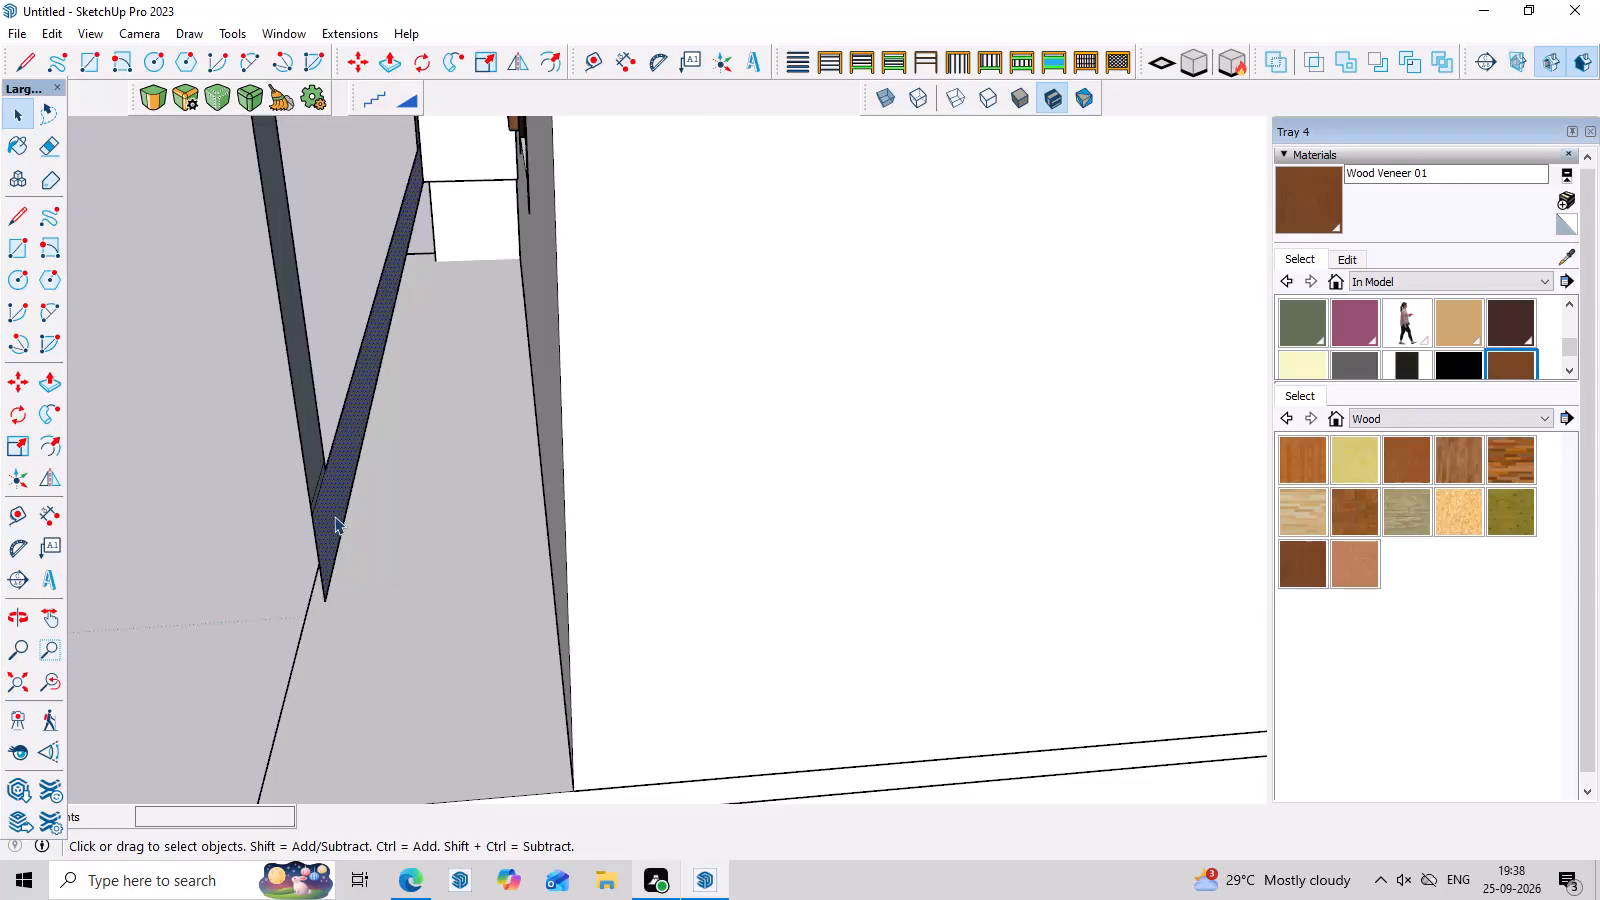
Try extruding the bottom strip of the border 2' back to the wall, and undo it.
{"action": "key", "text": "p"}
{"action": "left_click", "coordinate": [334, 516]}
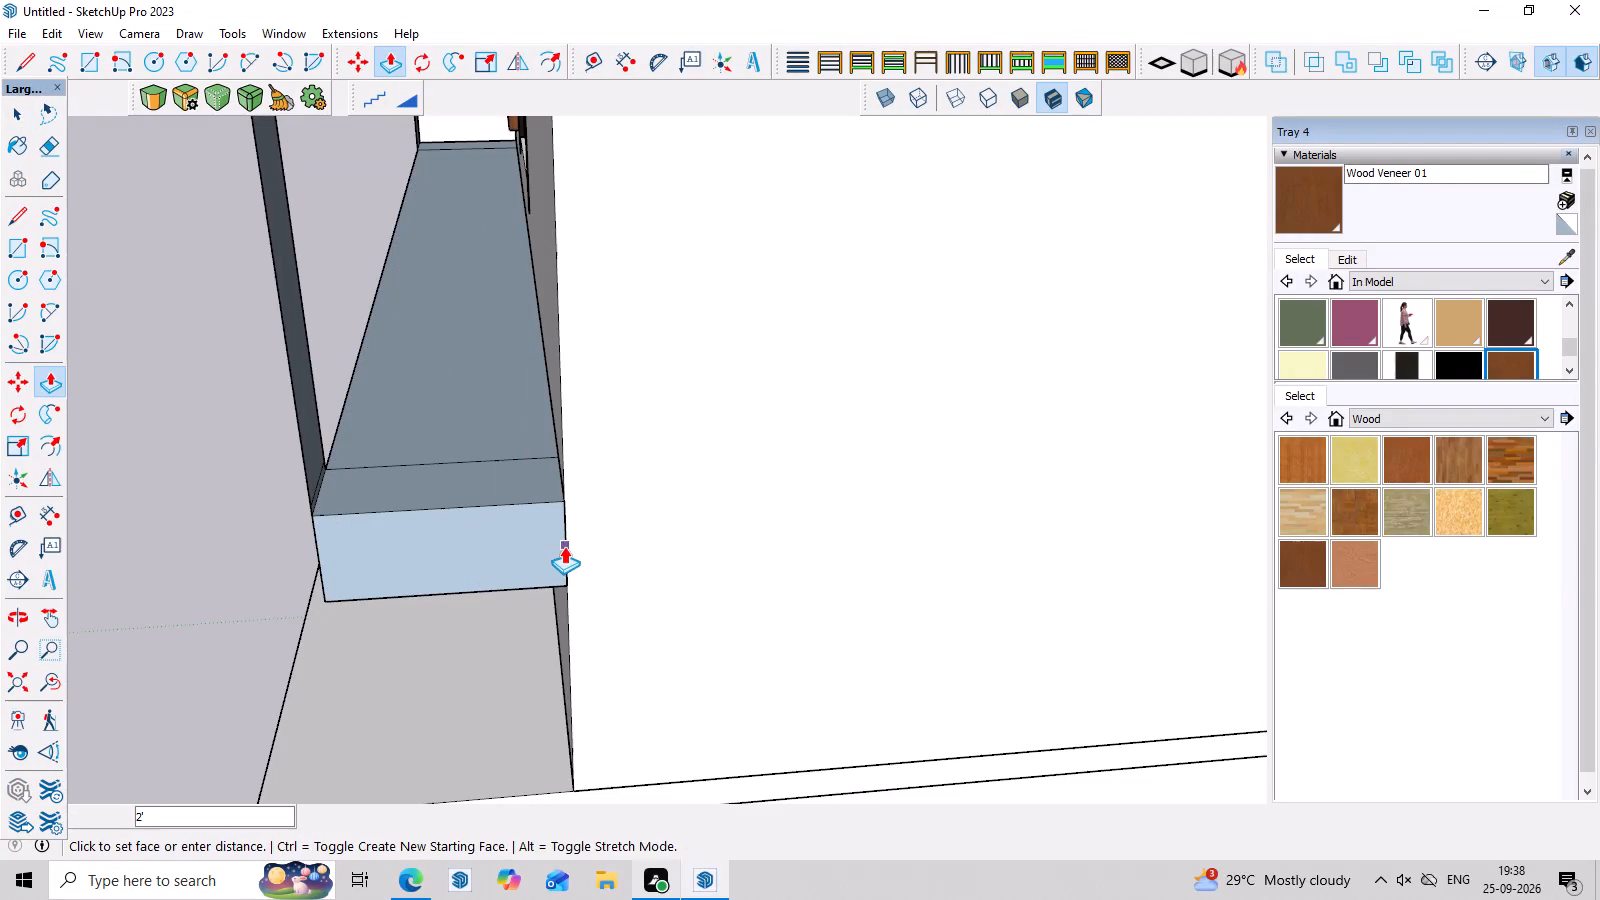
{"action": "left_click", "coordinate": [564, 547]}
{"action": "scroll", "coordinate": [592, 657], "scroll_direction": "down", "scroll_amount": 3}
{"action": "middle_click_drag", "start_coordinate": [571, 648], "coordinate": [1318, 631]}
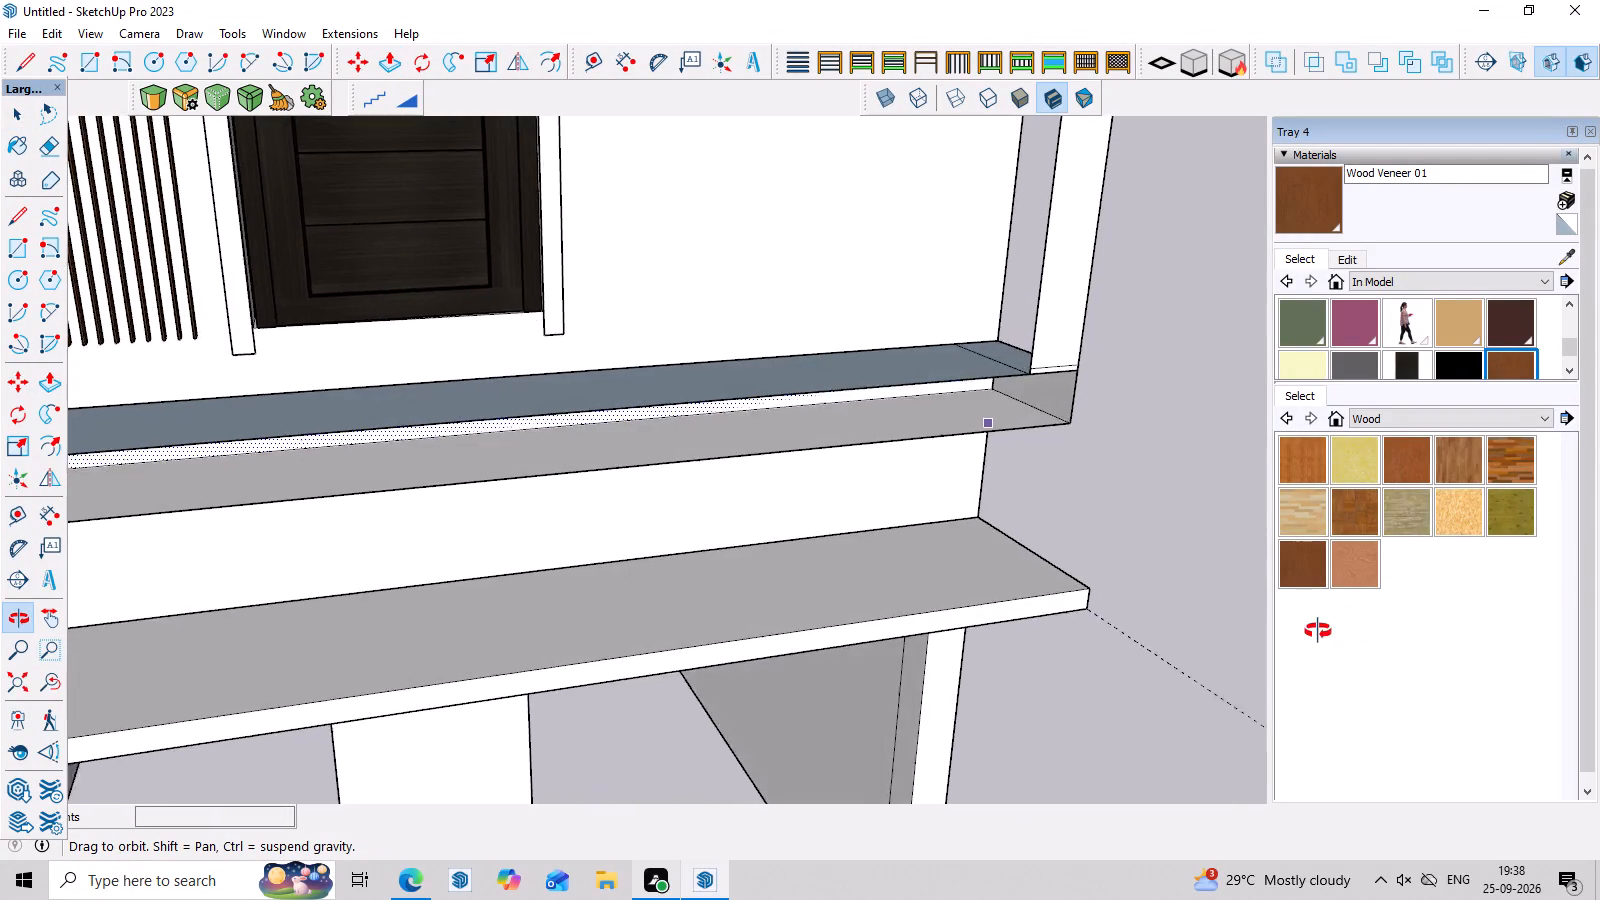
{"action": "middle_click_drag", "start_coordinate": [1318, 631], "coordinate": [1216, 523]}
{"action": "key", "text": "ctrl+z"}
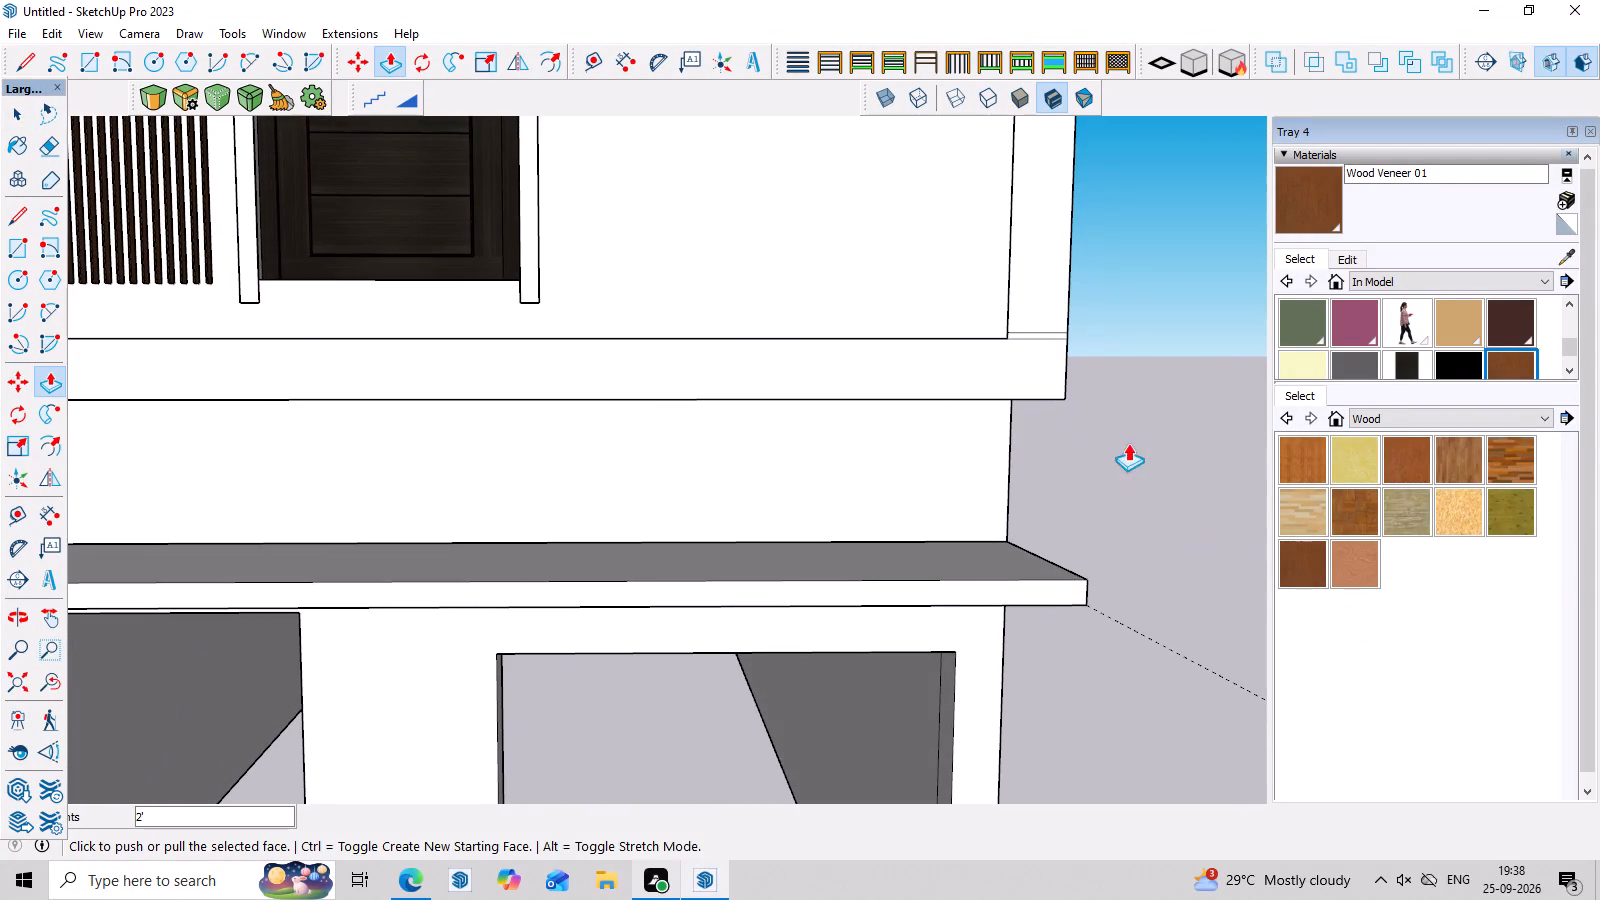
Group the bottom strip of the upper-floor opening's border together with its bounding edges.
{"action": "middle_click_drag", "start_coordinate": [1083, 372], "coordinate": [616, 432]}
{"action": "key", "text": "space"}
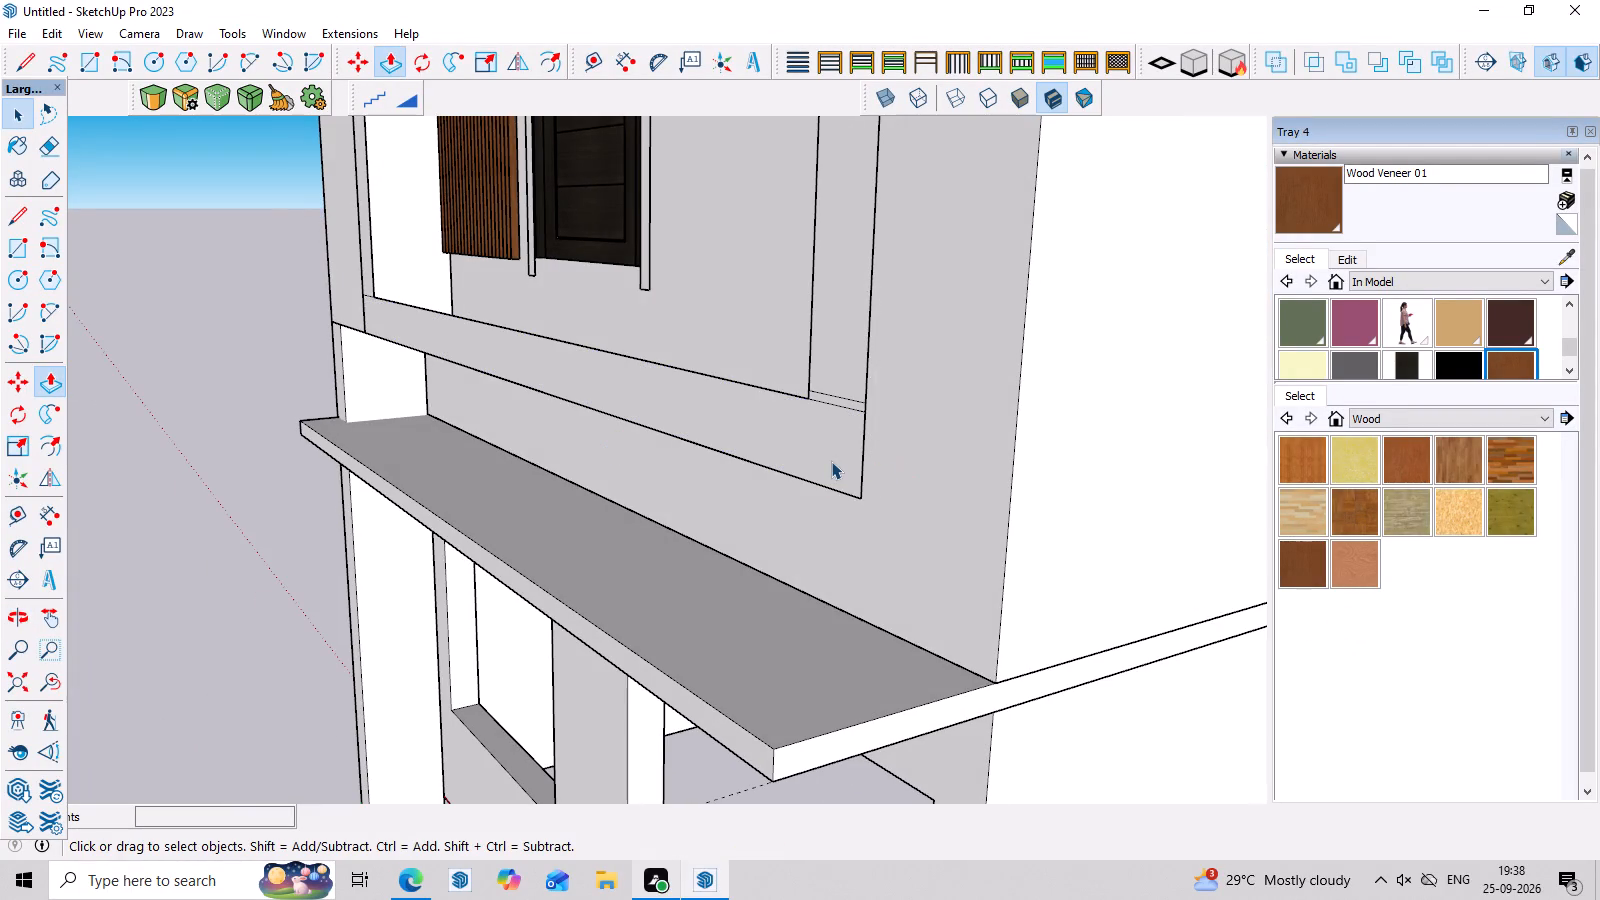
{"action": "triple_click", "coordinate": [831, 461]}
{"action": "left_click", "coordinate": [831, 461]}
{"action": "right_click", "coordinate": [831, 461]}
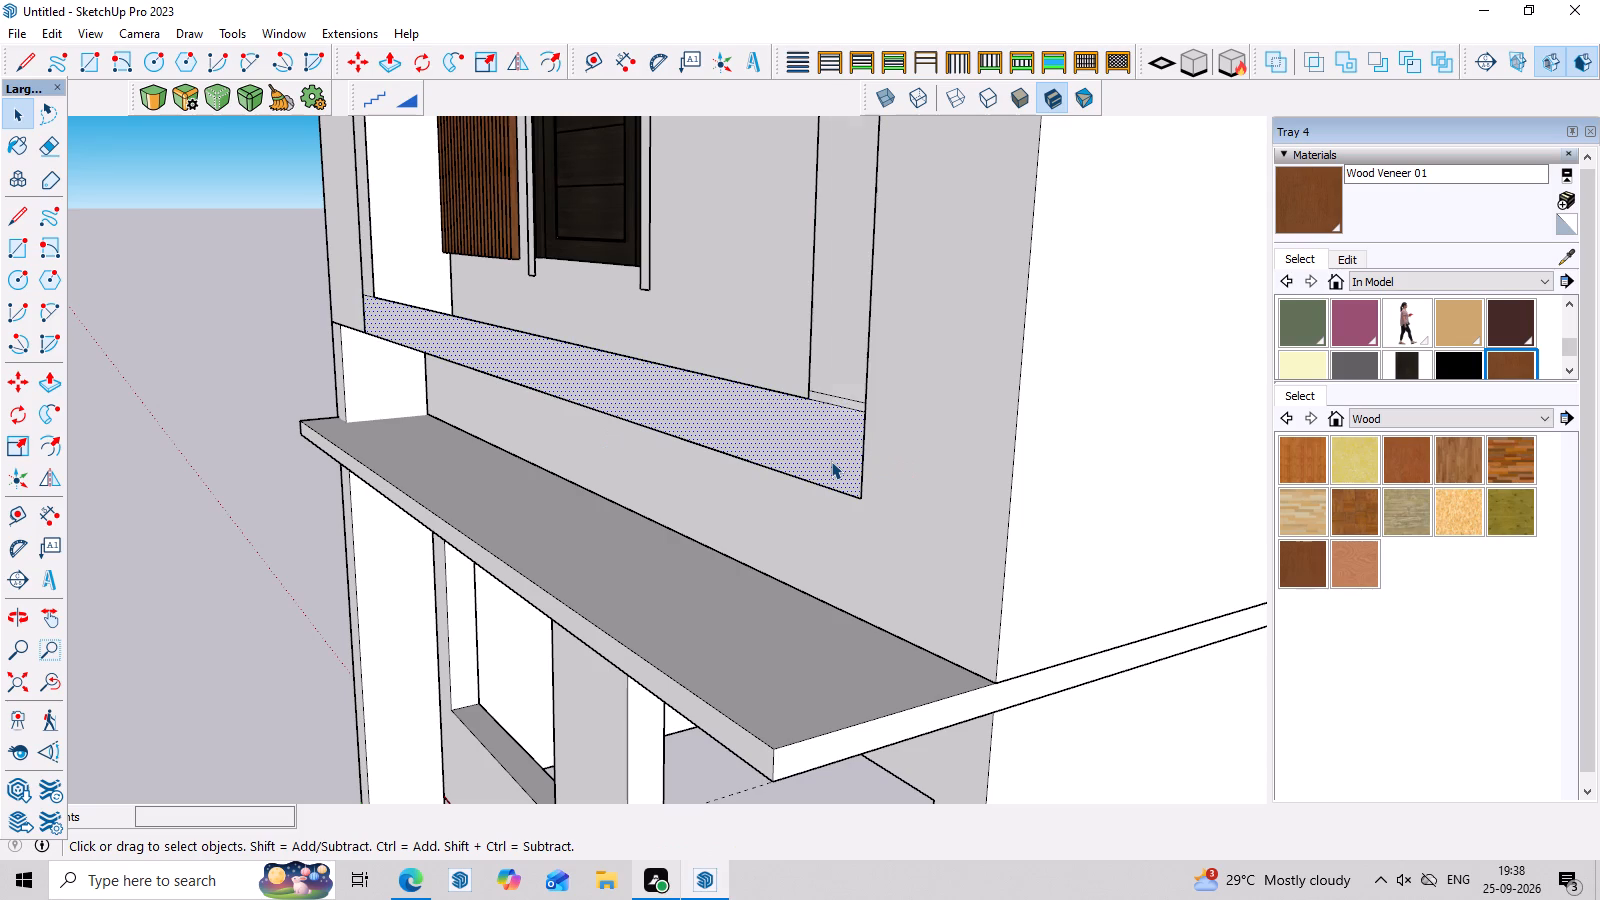
{"action": "left_click", "coordinate": [831, 461]}
{"action": "left_click", "coordinate": [831, 461]}
{"action": "double_click", "coordinate": [831, 461]}
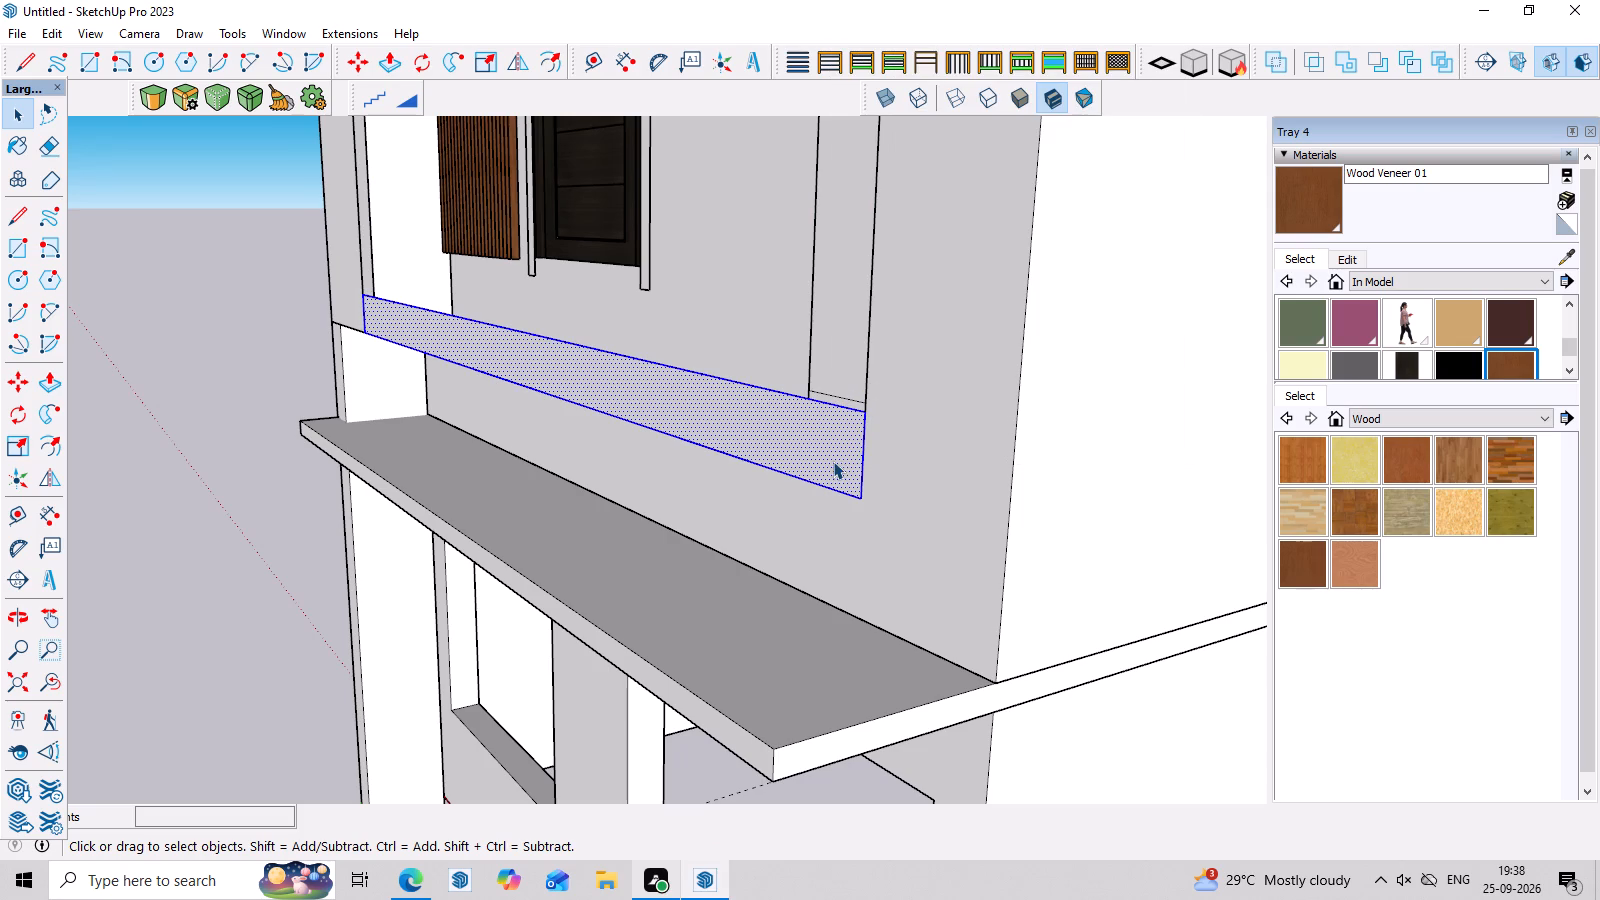
{"action": "right_click", "coordinate": [843, 458]}
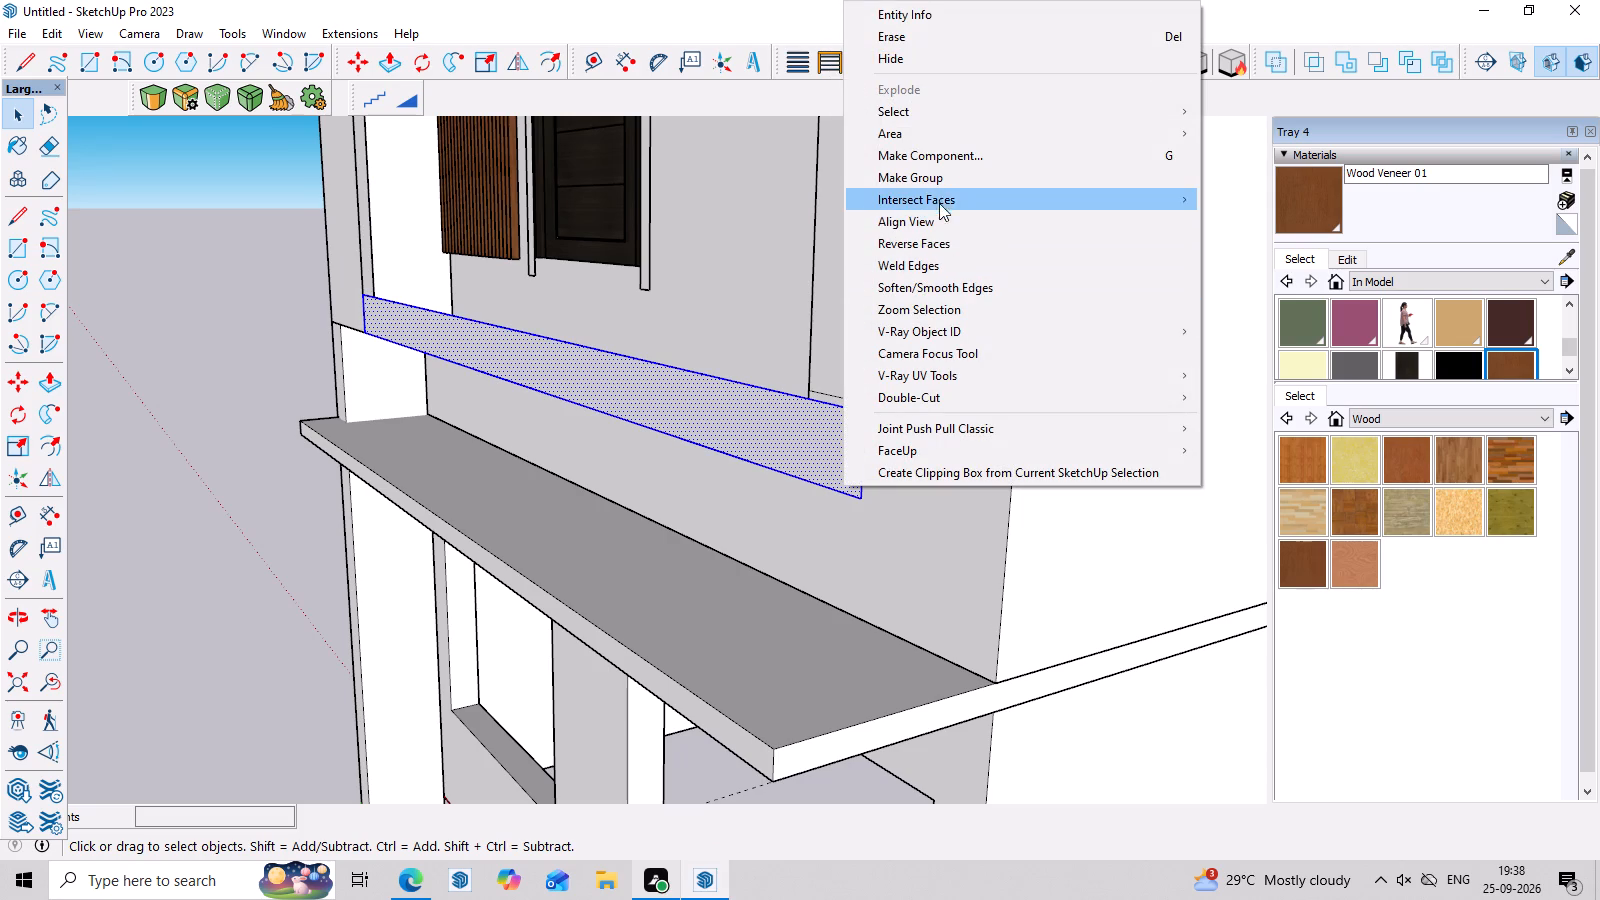
{"action": "left_click", "coordinate": [950, 185]}
Inside the bottom strip's group, extrude the strip 2' back to the wall's edge, and close the group.
{"action": "double_click", "coordinate": [819, 460]}
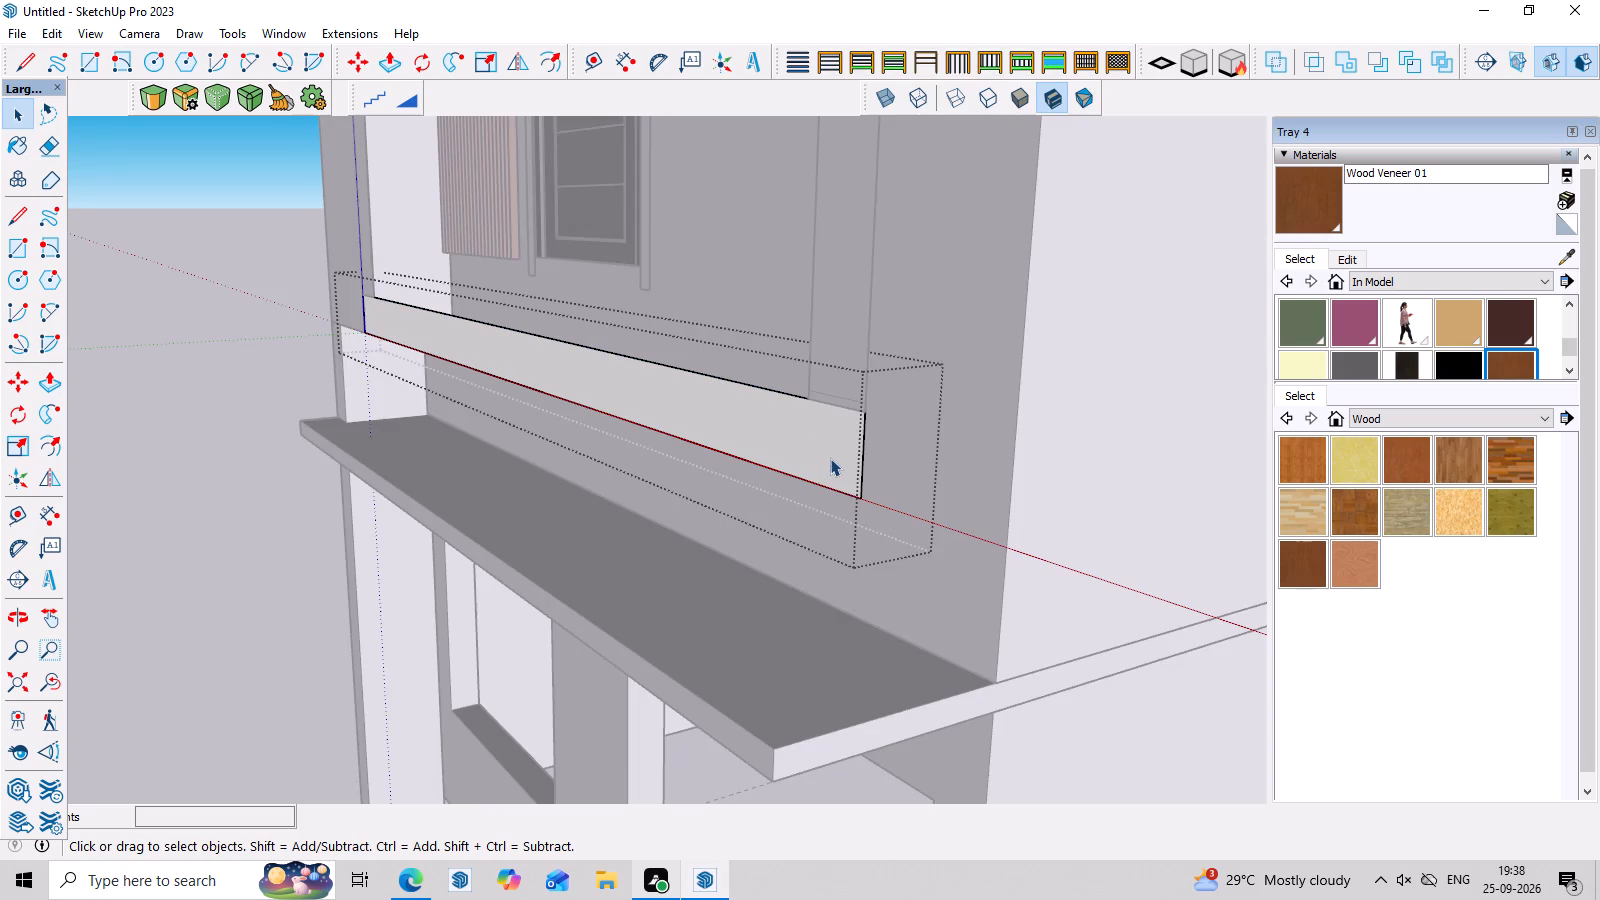
{"action": "left_click", "coordinate": [866, 458]}
{"action": "left_click", "coordinate": [844, 465]}
{"action": "middle_click_drag", "start_coordinate": [974, 481], "coordinate": [764, 516]}
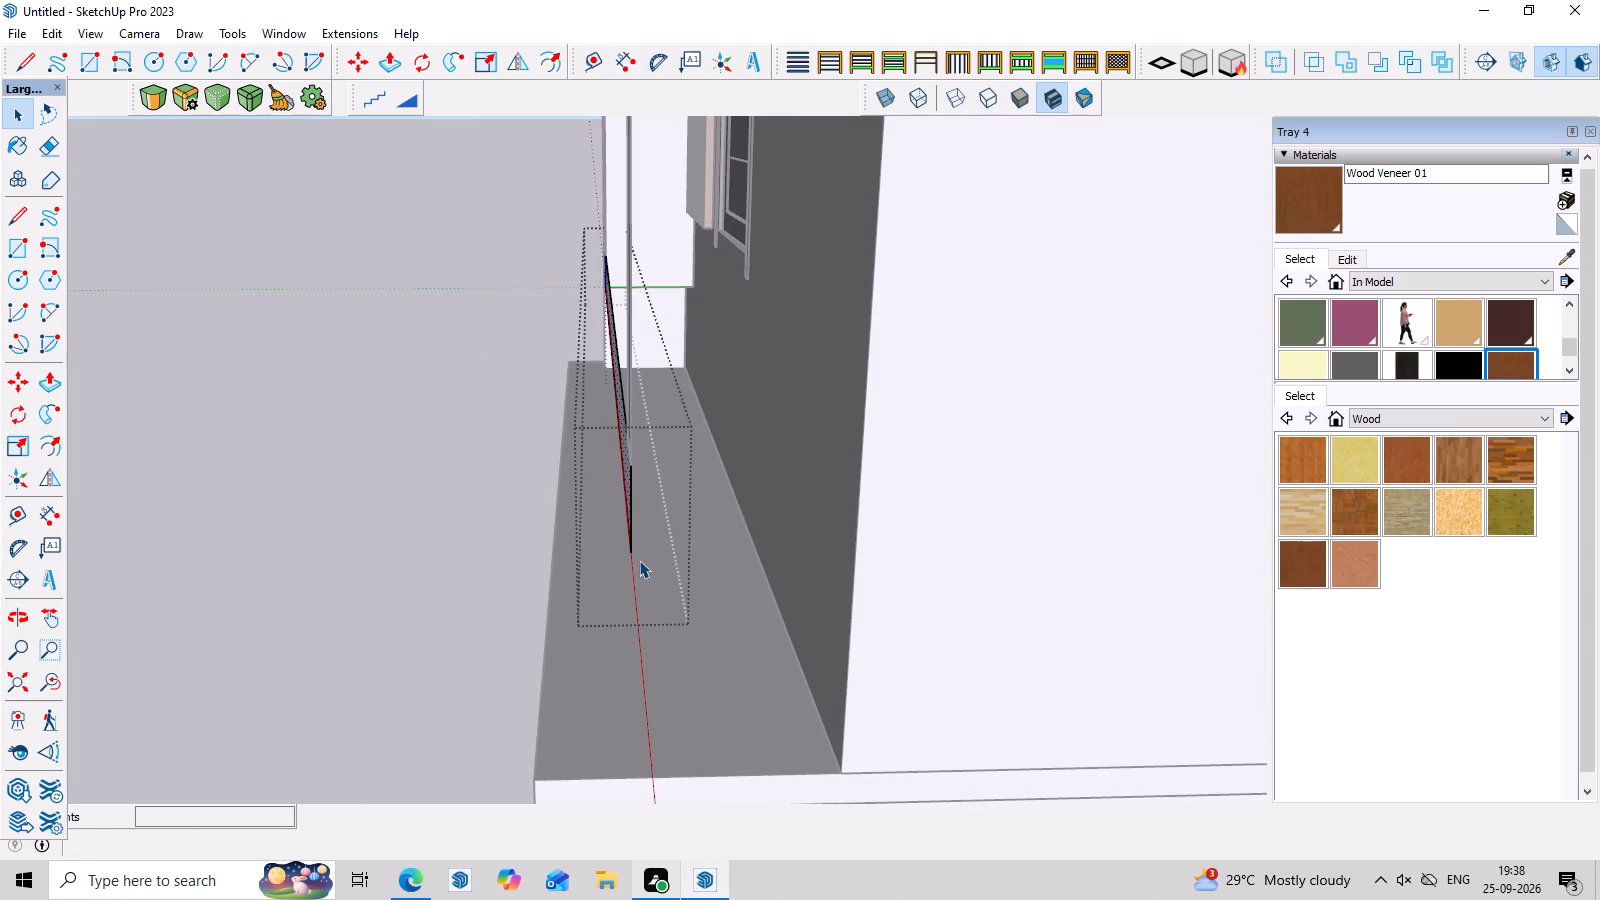
{"action": "key", "text": "p"}
{"action": "left_click", "coordinate": [618, 500]}
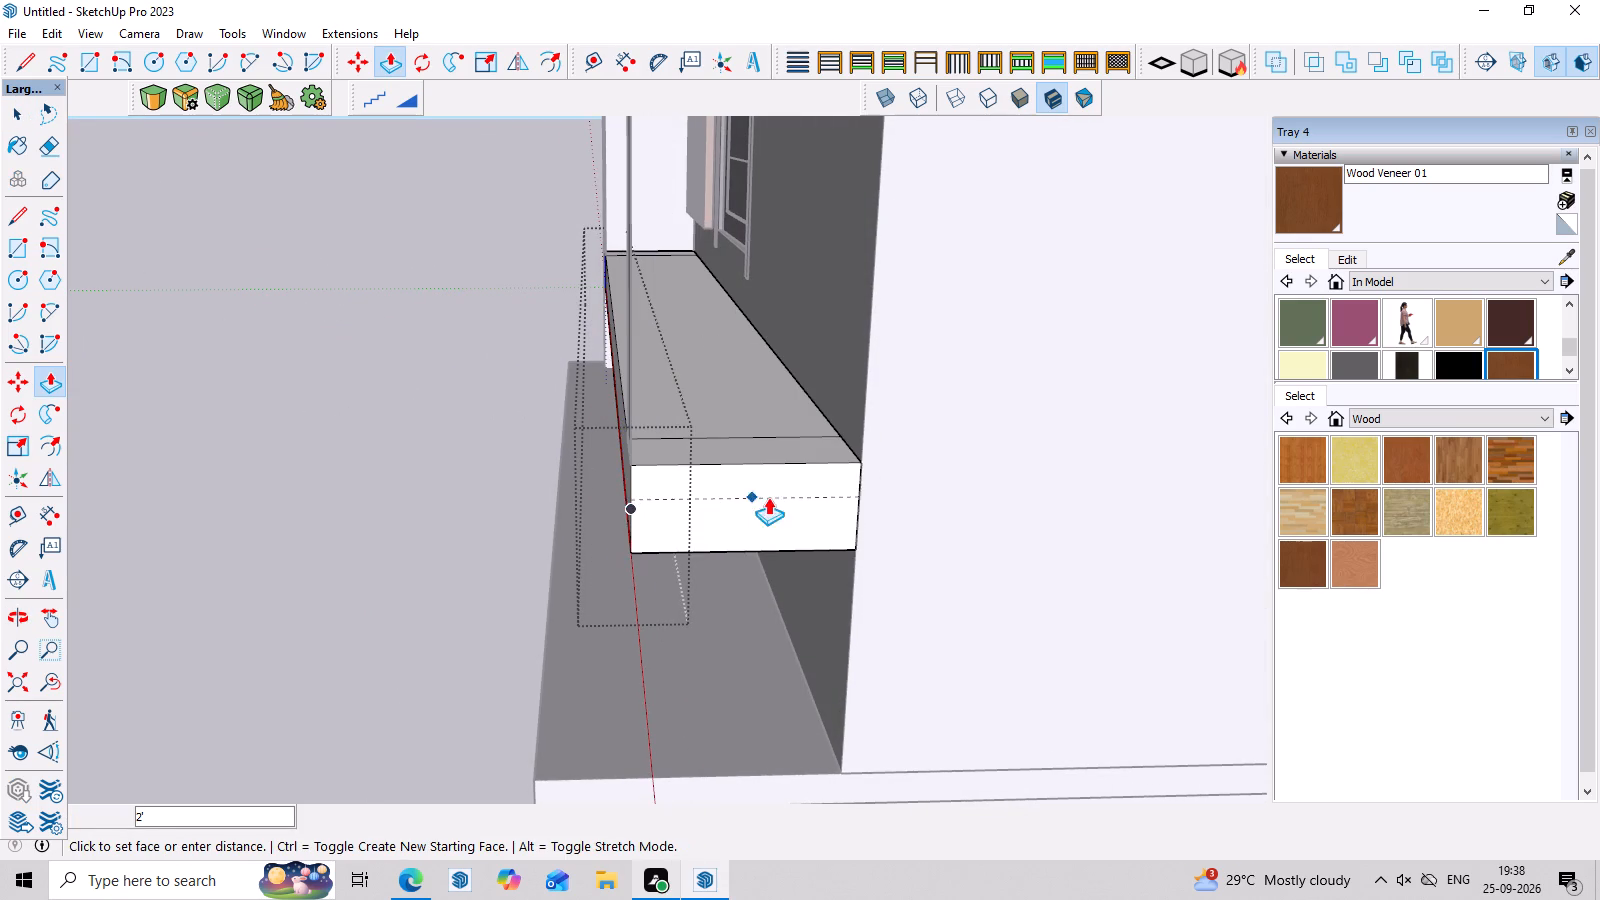
{"action": "left_click", "coordinate": [862, 537]}
{"action": "scroll", "coordinate": [769, 605], "scroll_direction": "down", "scroll_amount": 3}
{"action": "middle_click_drag", "start_coordinate": [652, 598], "coordinate": [1127, 663]}
{"action": "scroll", "coordinate": [1084, 643], "scroll_direction": "down", "scroll_amount": 6}
{"action": "key", "text": "space"}
{"action": "left_click", "coordinate": [1187, 571]}
Delete the leftover short line across the border's bottom corner on the side away from the wood strips.
{"action": "scroll", "coordinate": [1138, 448], "scroll_direction": "up", "scroll_amount": 3}
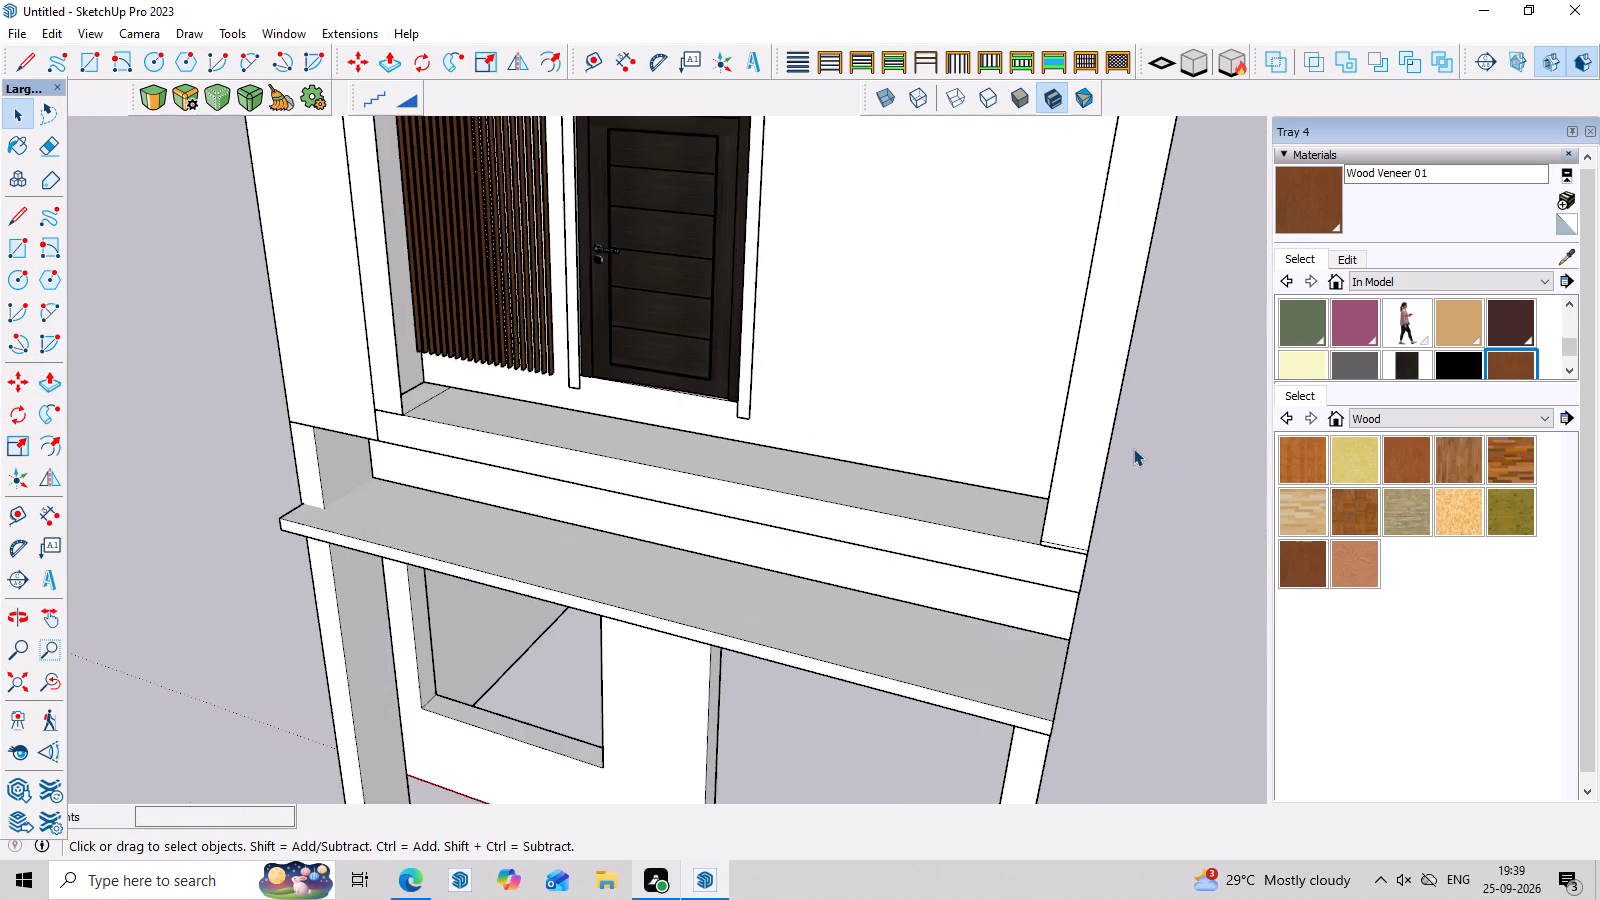
{"action": "middle_click_drag", "start_coordinate": [1111, 526], "coordinate": [1136, 436]}
{"action": "scroll", "coordinate": [1062, 518], "scroll_direction": "up", "scroll_amount": 7}
{"action": "left_click", "coordinate": [1087, 479]}
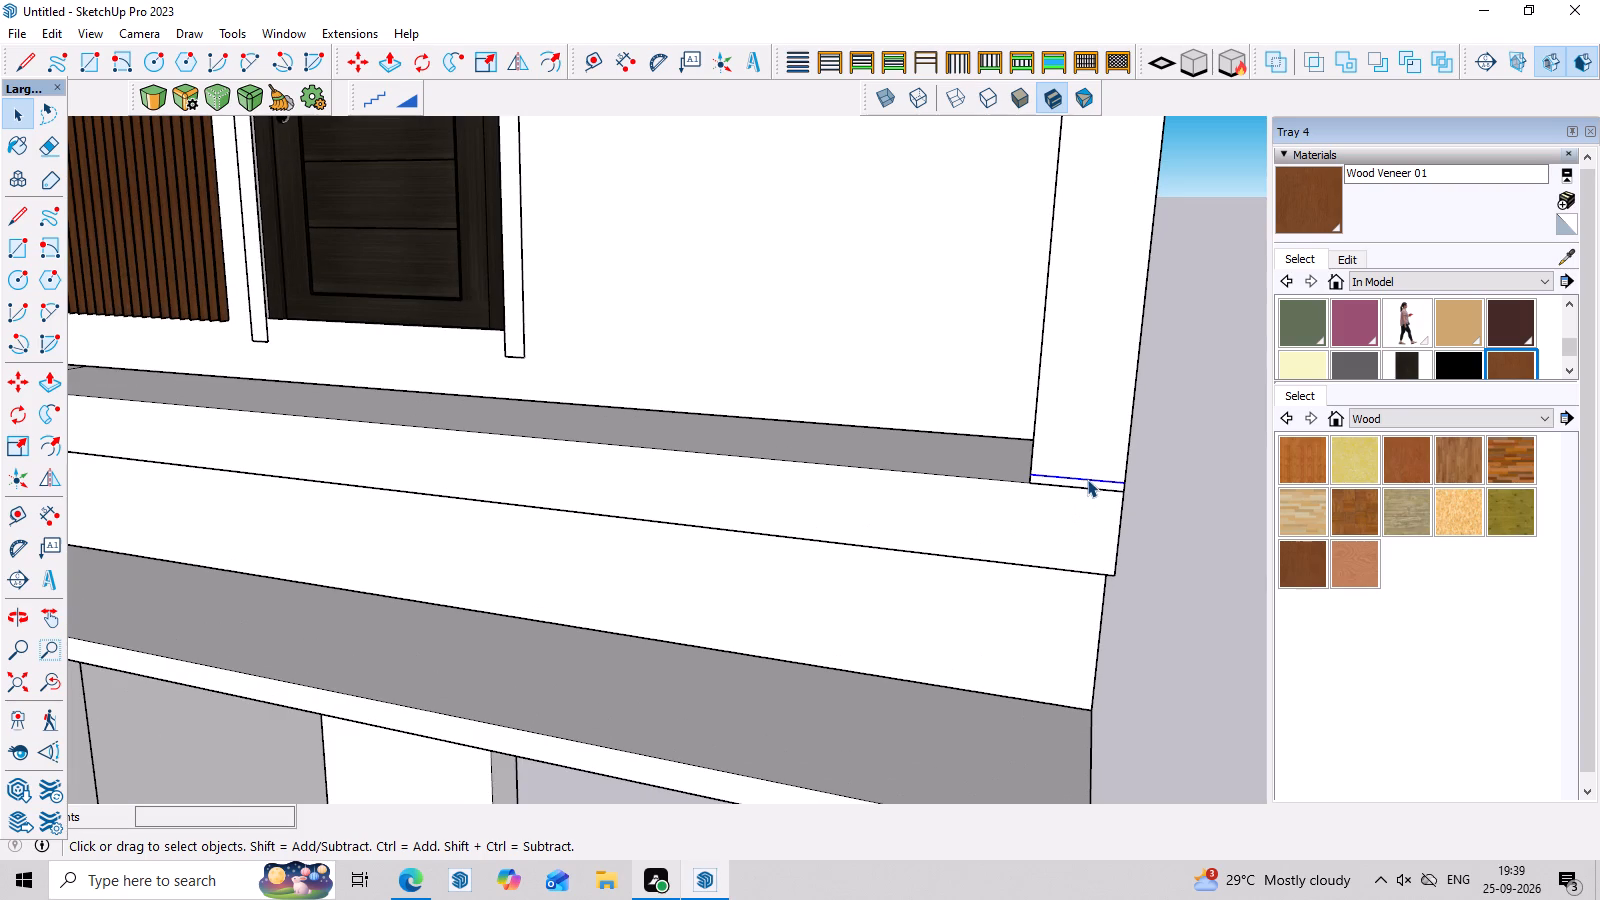
{"action": "key", "text": "Delete"}
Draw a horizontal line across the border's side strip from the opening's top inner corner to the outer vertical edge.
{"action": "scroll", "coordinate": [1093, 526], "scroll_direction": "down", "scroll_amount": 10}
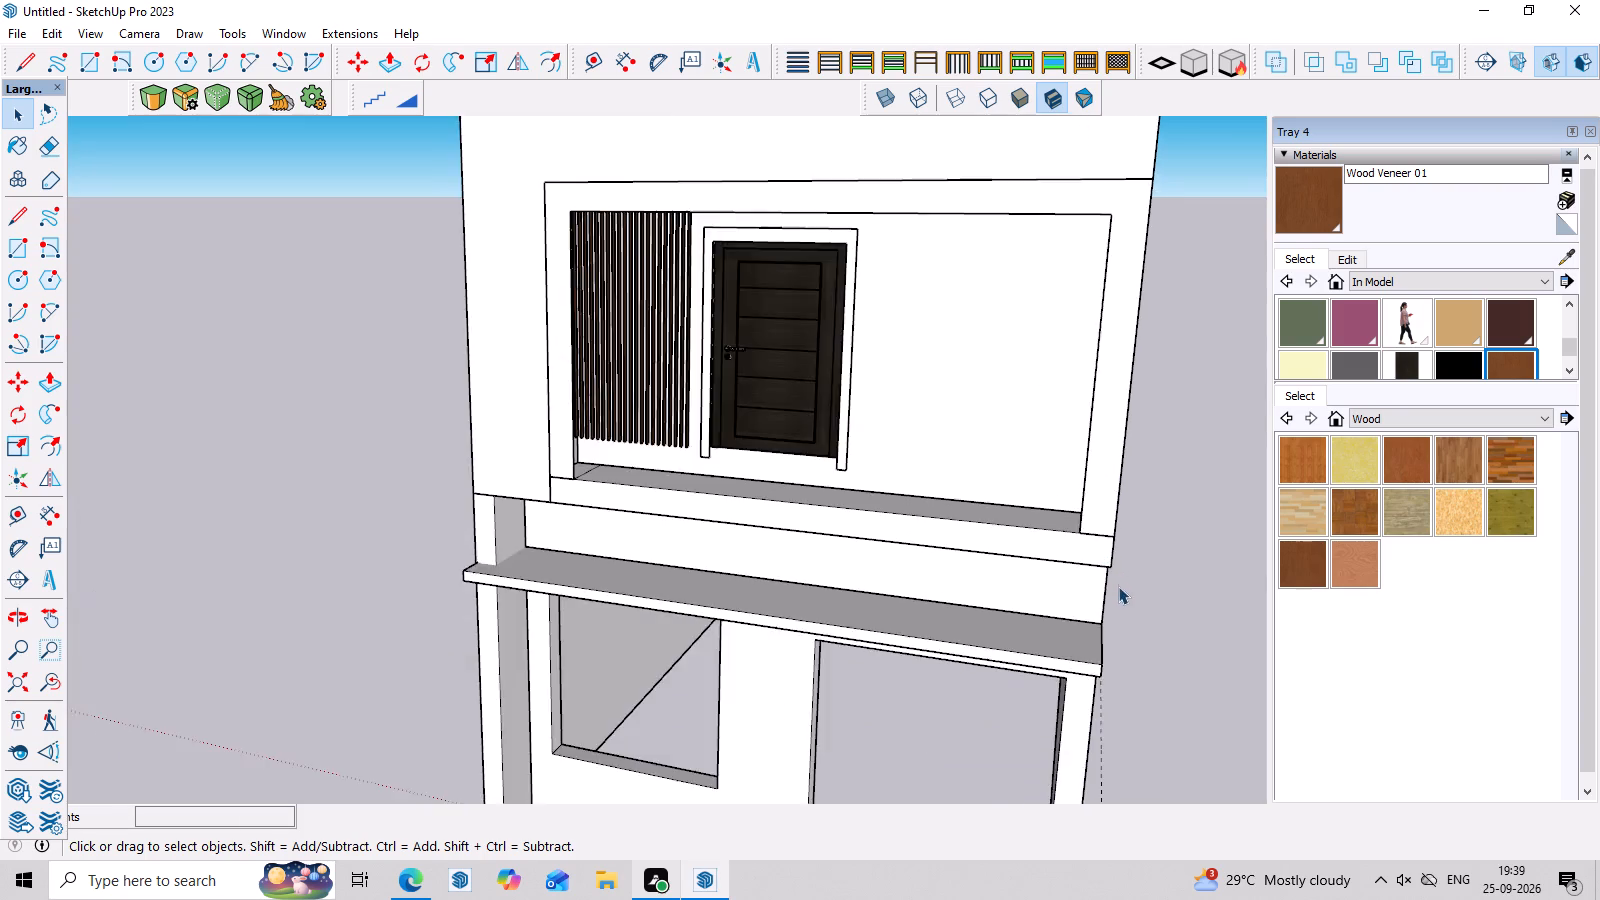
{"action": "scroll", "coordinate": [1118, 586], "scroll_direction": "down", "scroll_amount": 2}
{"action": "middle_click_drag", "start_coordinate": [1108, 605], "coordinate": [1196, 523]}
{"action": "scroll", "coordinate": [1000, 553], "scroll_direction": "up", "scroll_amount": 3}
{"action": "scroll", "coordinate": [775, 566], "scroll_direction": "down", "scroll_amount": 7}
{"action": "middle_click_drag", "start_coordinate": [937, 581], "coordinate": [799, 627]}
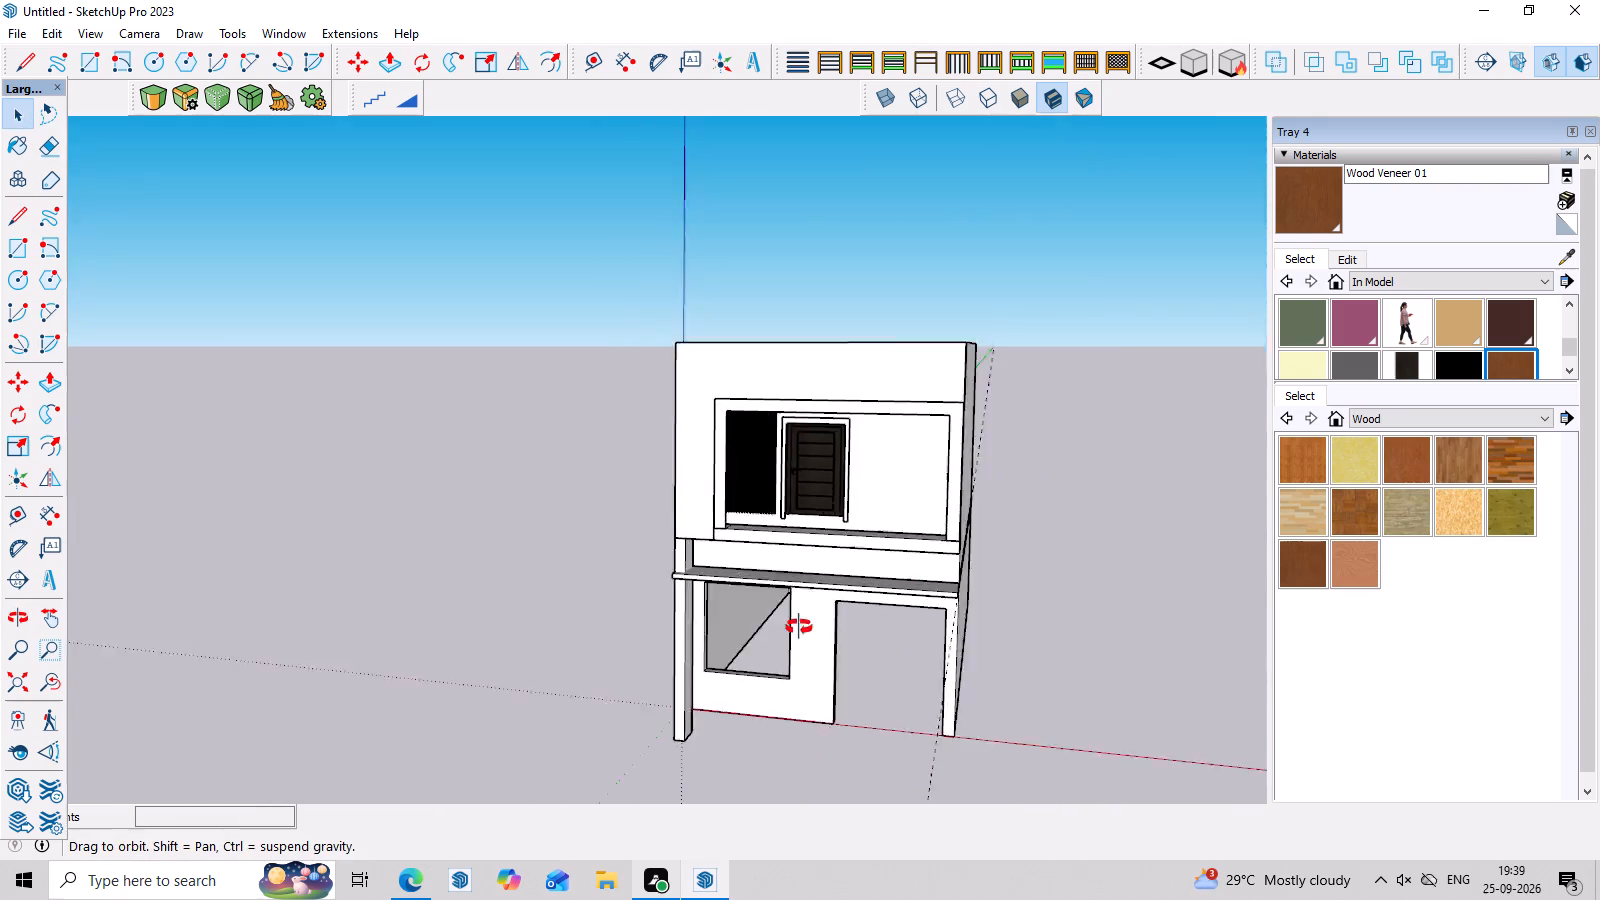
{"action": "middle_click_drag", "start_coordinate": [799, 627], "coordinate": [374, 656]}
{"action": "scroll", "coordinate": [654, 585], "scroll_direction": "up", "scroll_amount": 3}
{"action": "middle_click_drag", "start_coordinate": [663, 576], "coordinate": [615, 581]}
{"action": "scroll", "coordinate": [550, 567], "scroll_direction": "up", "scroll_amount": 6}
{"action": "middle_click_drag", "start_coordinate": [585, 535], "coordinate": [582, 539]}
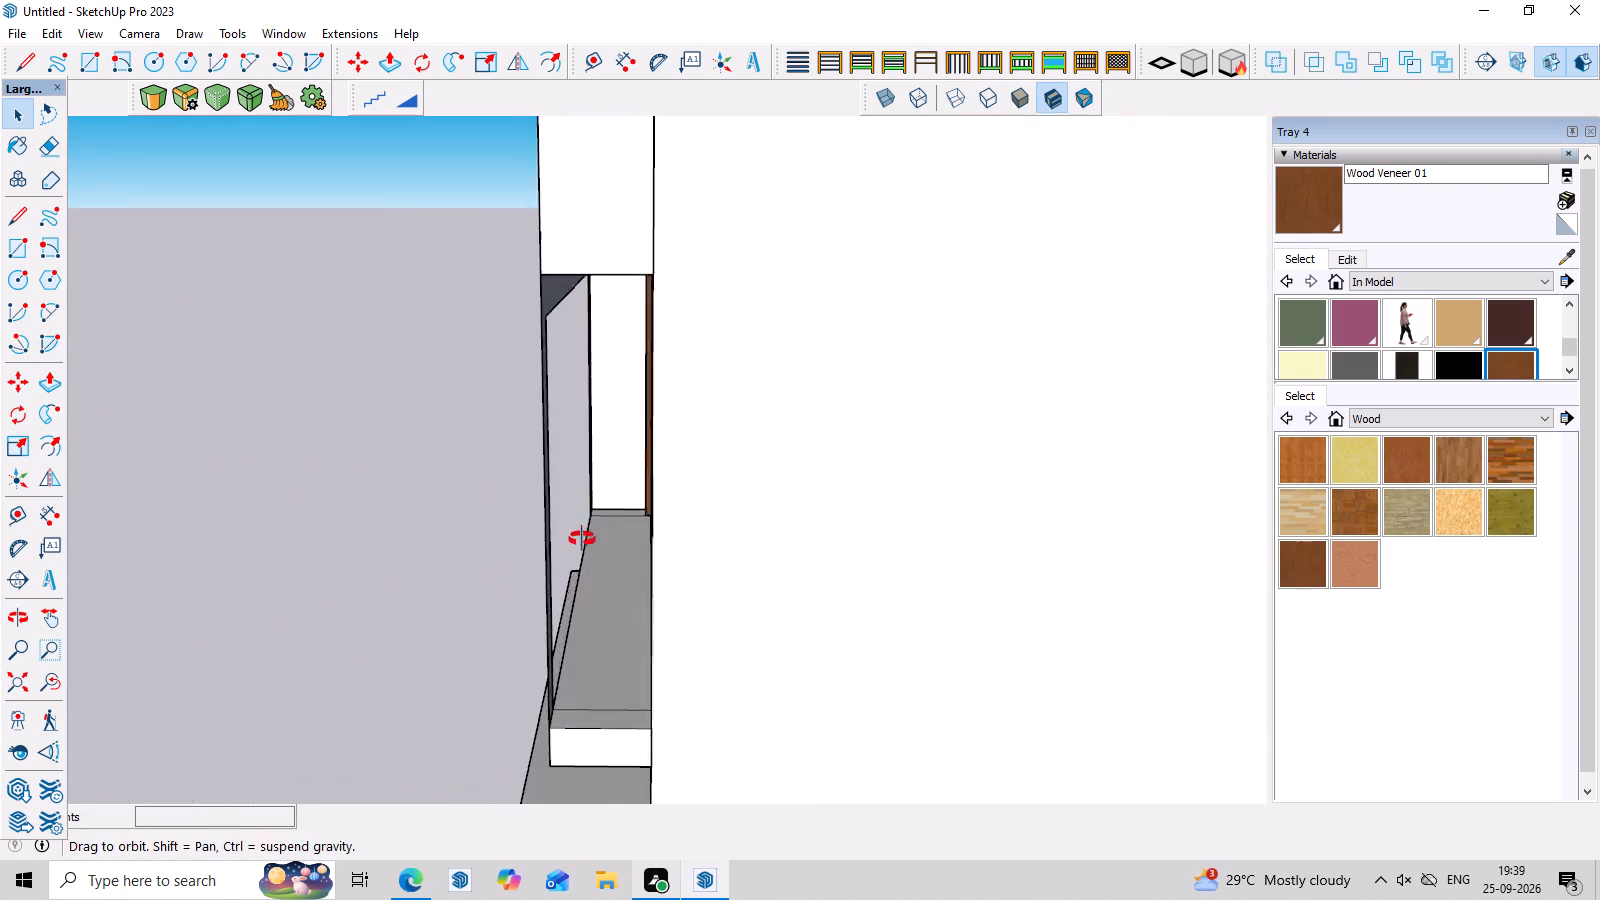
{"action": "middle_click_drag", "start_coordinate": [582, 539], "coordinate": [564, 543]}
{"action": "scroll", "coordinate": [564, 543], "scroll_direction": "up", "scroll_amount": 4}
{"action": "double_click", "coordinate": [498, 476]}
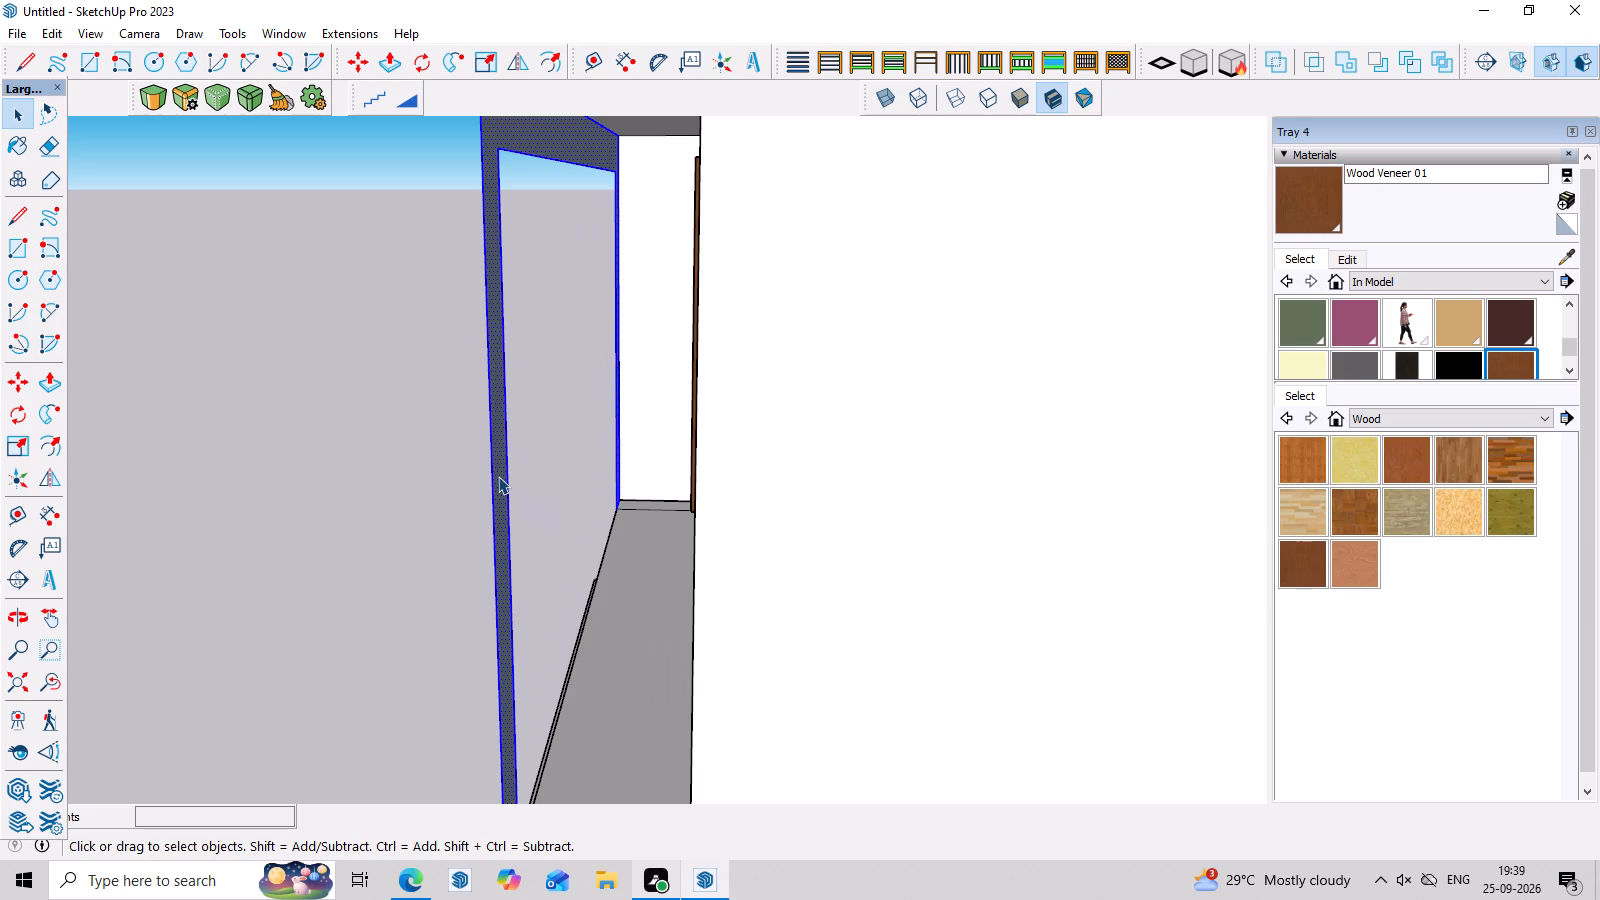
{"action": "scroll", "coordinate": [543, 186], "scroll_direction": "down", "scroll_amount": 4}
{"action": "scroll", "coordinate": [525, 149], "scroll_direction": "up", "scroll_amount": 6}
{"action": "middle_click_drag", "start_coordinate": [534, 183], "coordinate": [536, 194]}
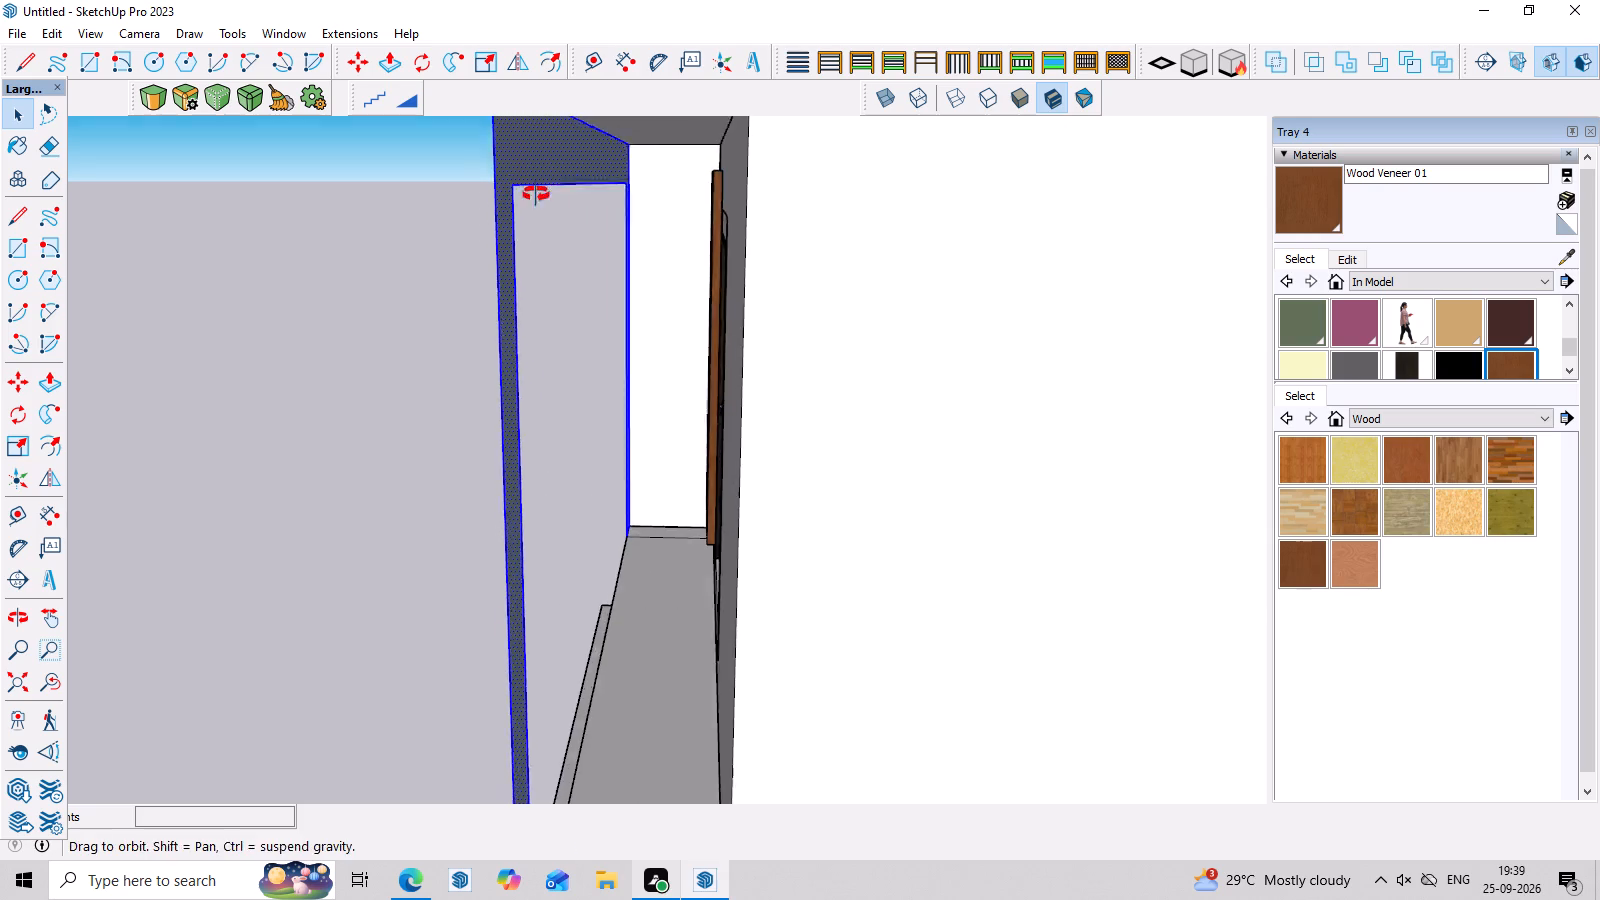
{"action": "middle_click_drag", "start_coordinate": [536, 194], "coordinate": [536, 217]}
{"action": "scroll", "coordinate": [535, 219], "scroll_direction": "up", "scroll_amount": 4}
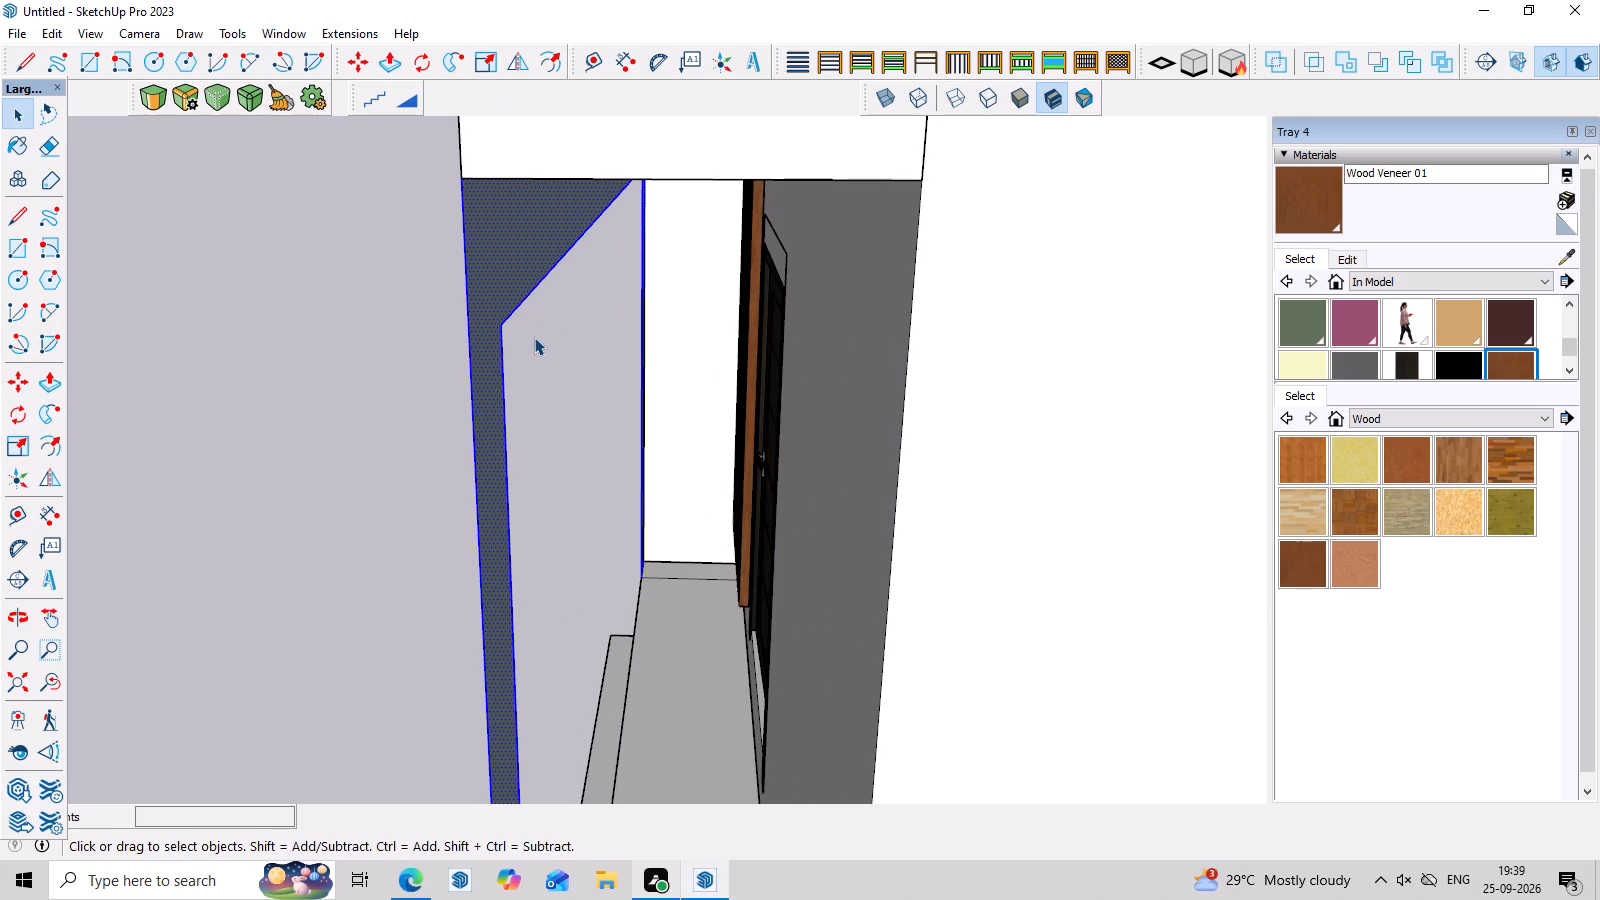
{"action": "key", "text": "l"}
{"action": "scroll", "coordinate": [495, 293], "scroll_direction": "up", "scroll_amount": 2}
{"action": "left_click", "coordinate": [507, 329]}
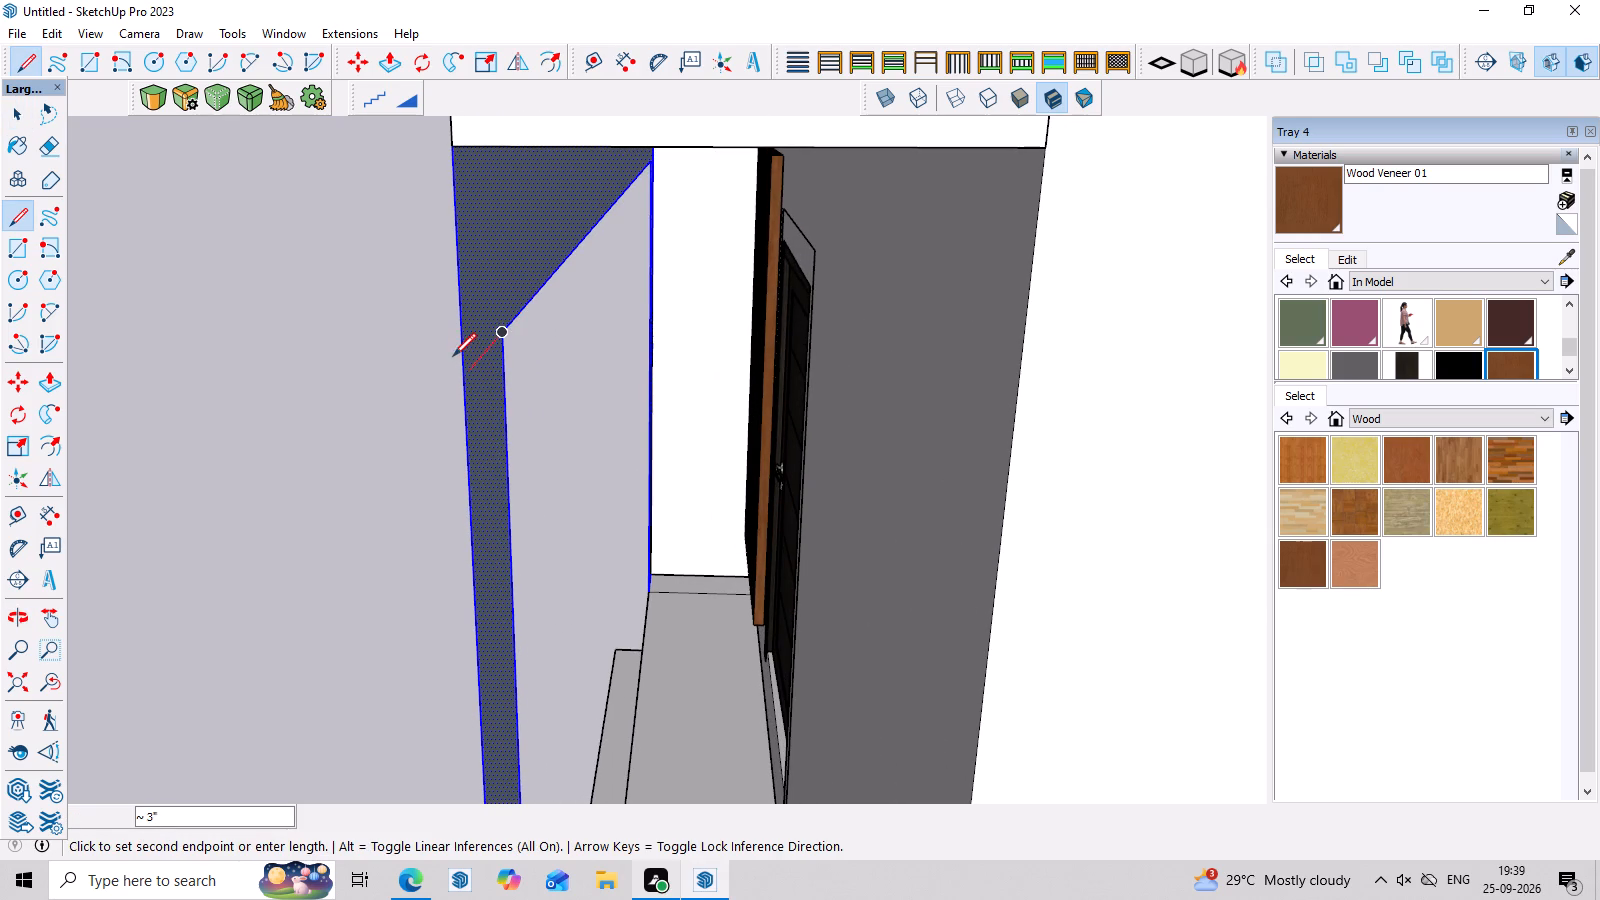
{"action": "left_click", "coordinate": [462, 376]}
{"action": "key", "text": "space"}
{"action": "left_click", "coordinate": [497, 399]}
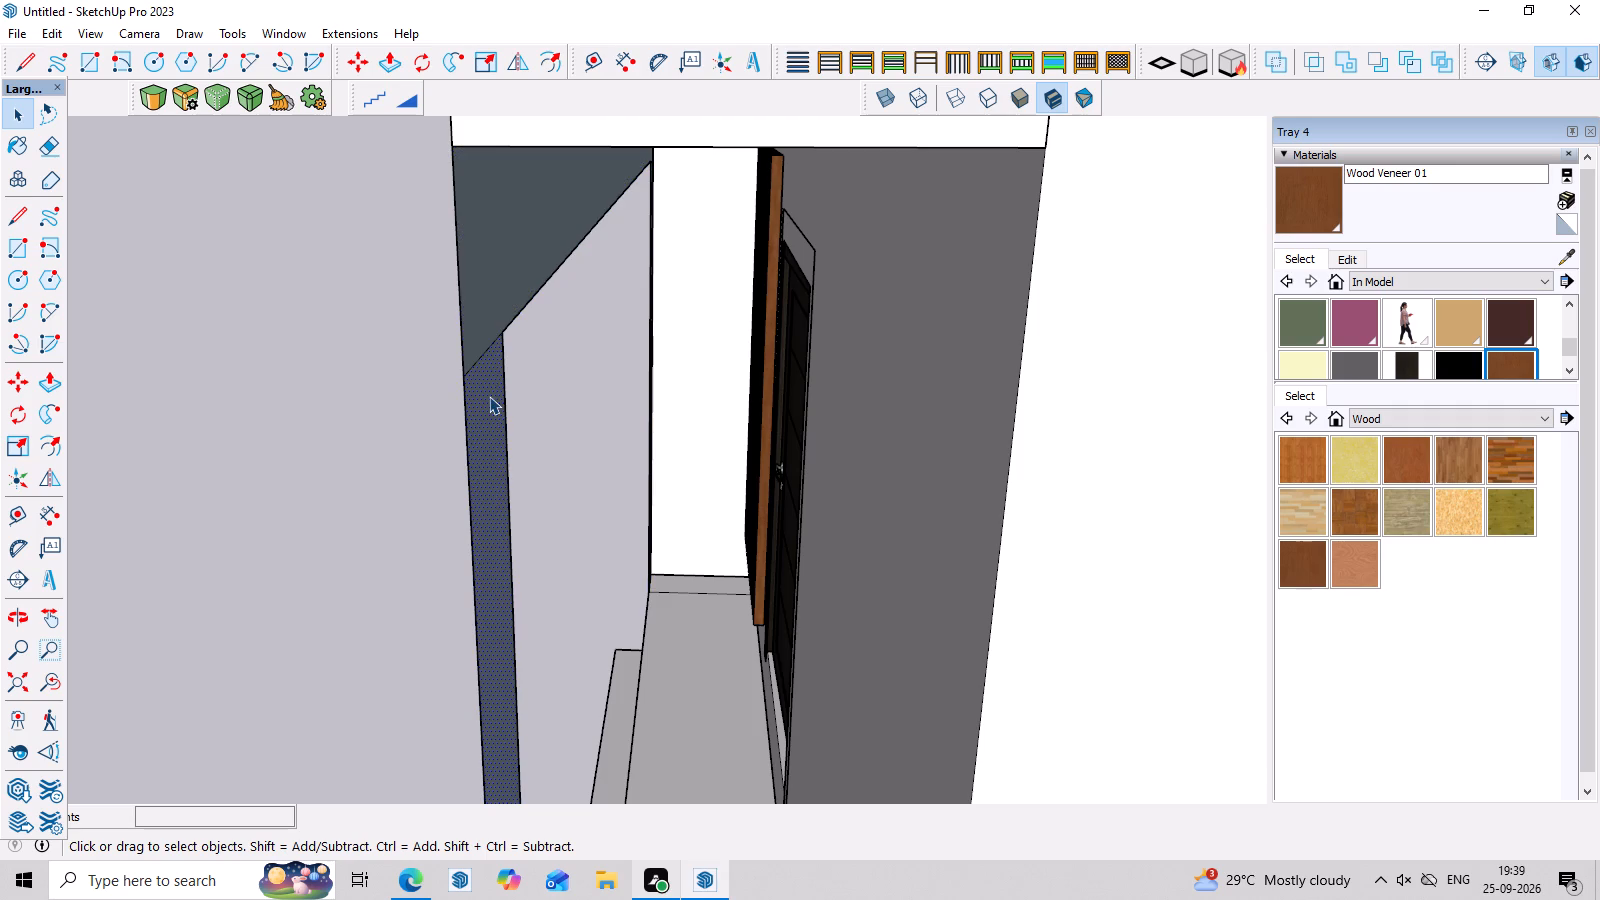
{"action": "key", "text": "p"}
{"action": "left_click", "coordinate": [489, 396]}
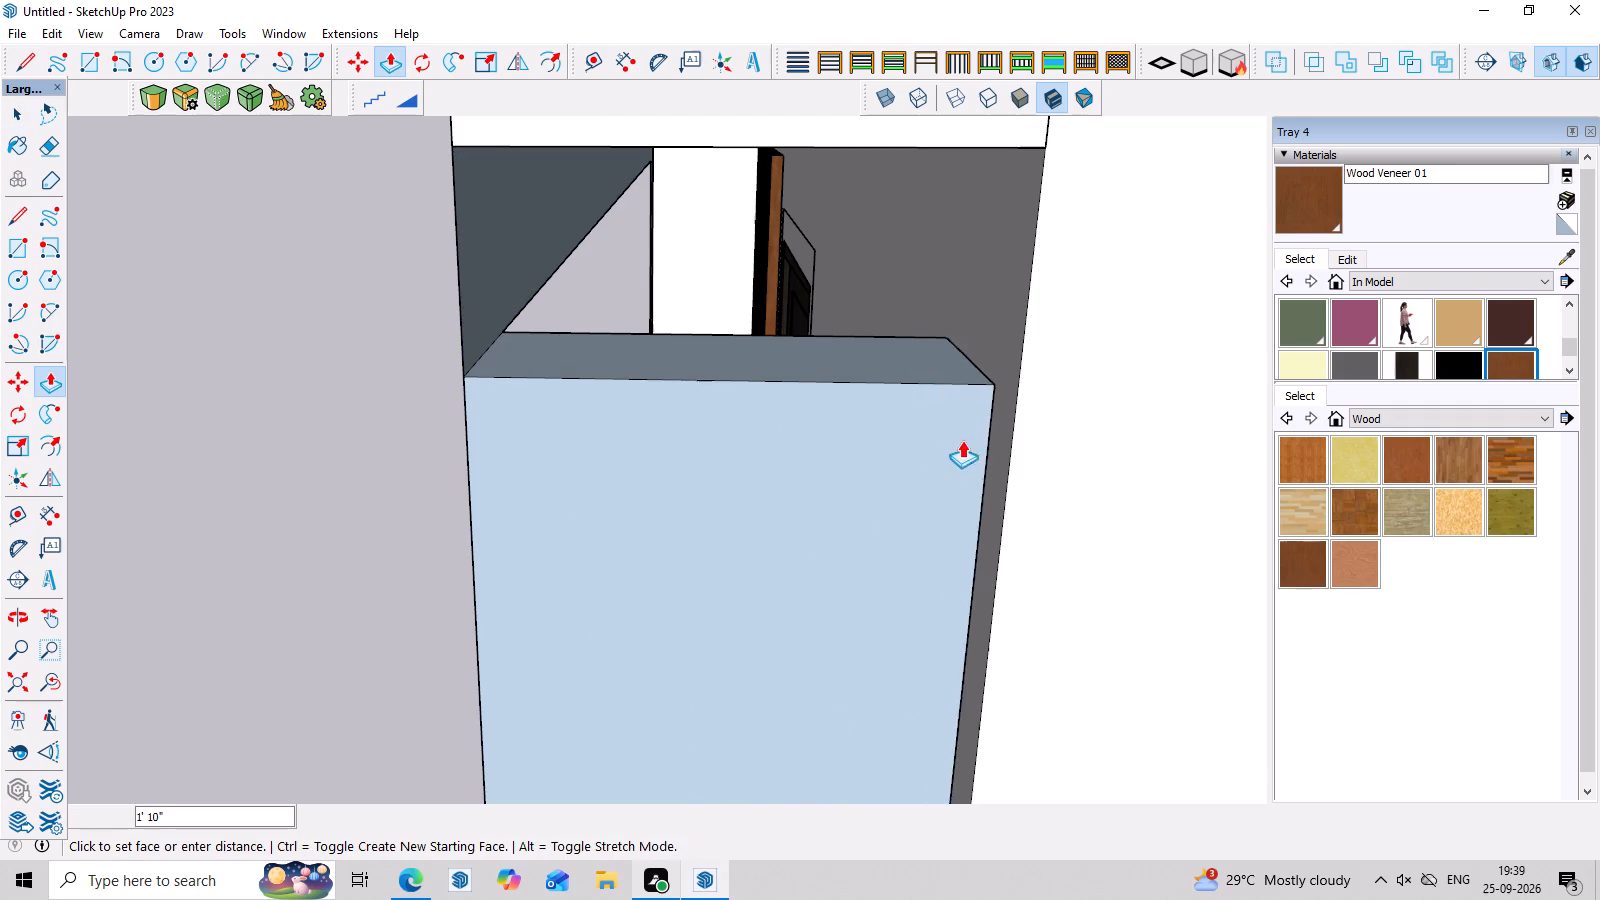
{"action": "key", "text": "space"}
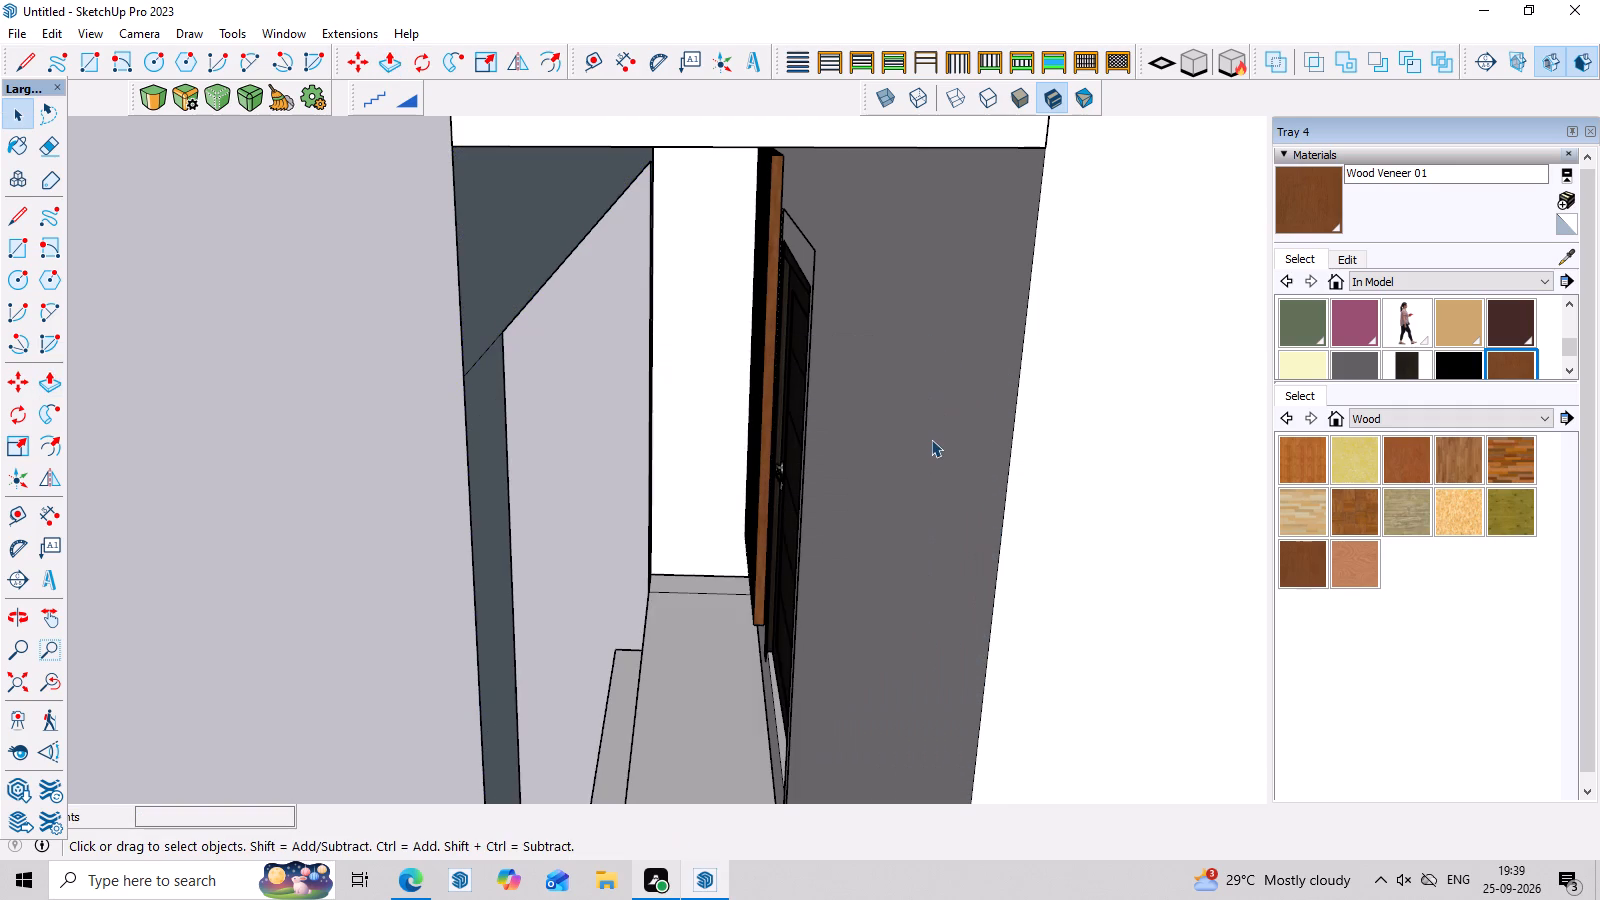
Draw a vertical line about 10" long from the opening's top inner corner up to the border's top edge.
{"action": "middle_click_drag", "start_coordinate": [931, 439], "coordinate": [920, 378]}
{"action": "scroll", "coordinate": [548, 248], "scroll_direction": "up", "scroll_amount": 3}
{"action": "middle_click_drag", "start_coordinate": [577, 255], "coordinate": [556, 260]}
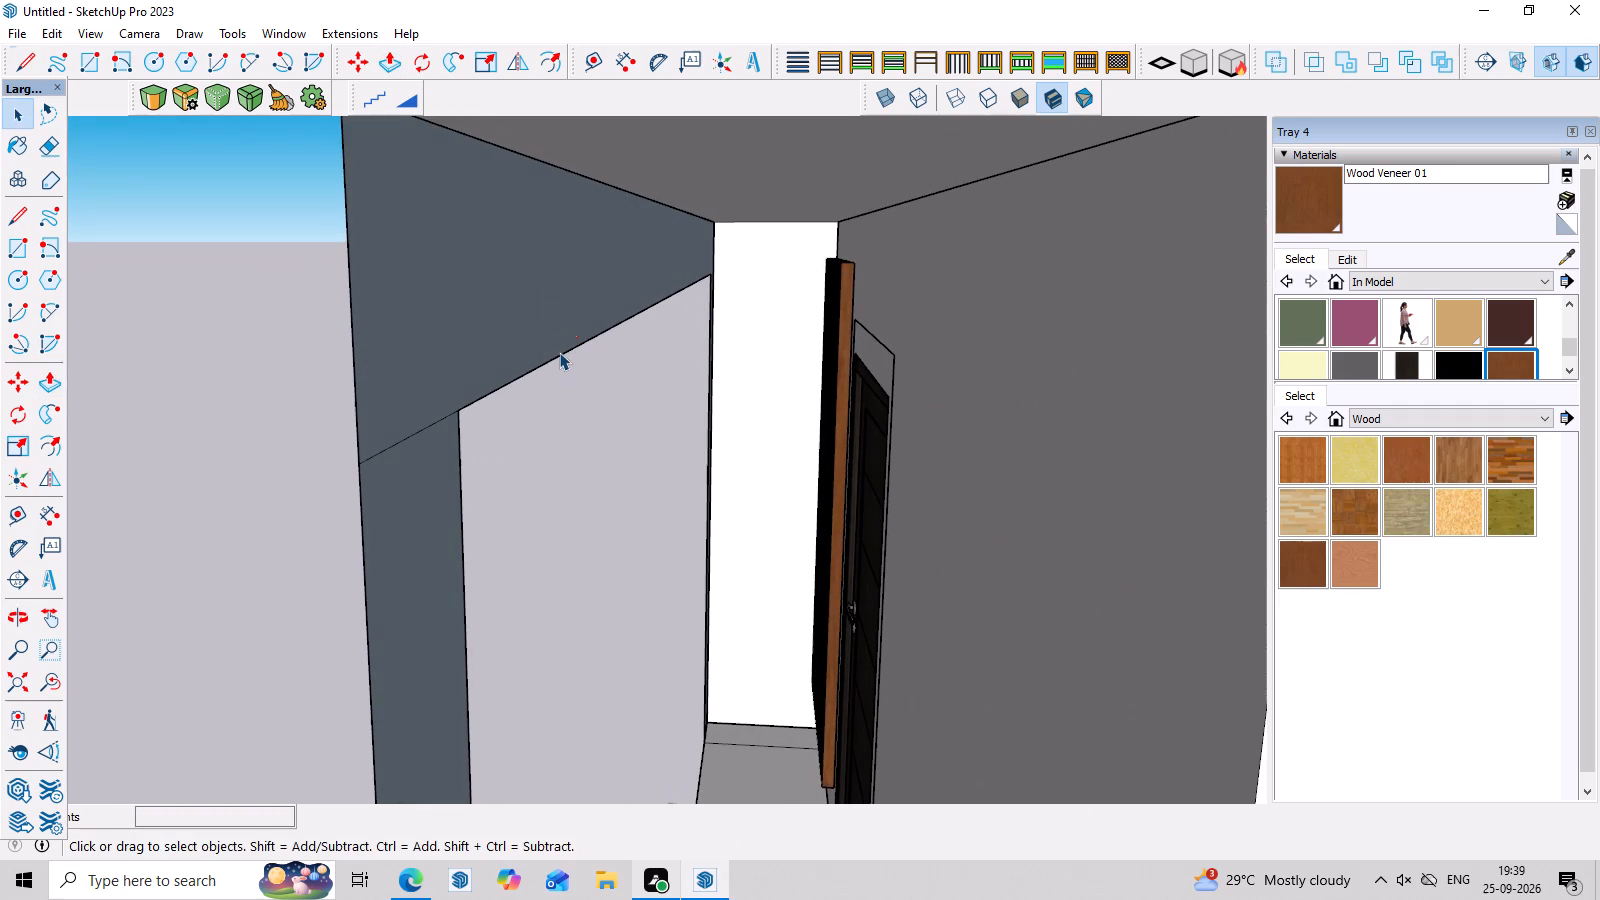
{"action": "key", "text": "l"}
{"action": "left_click", "coordinate": [459, 412]}
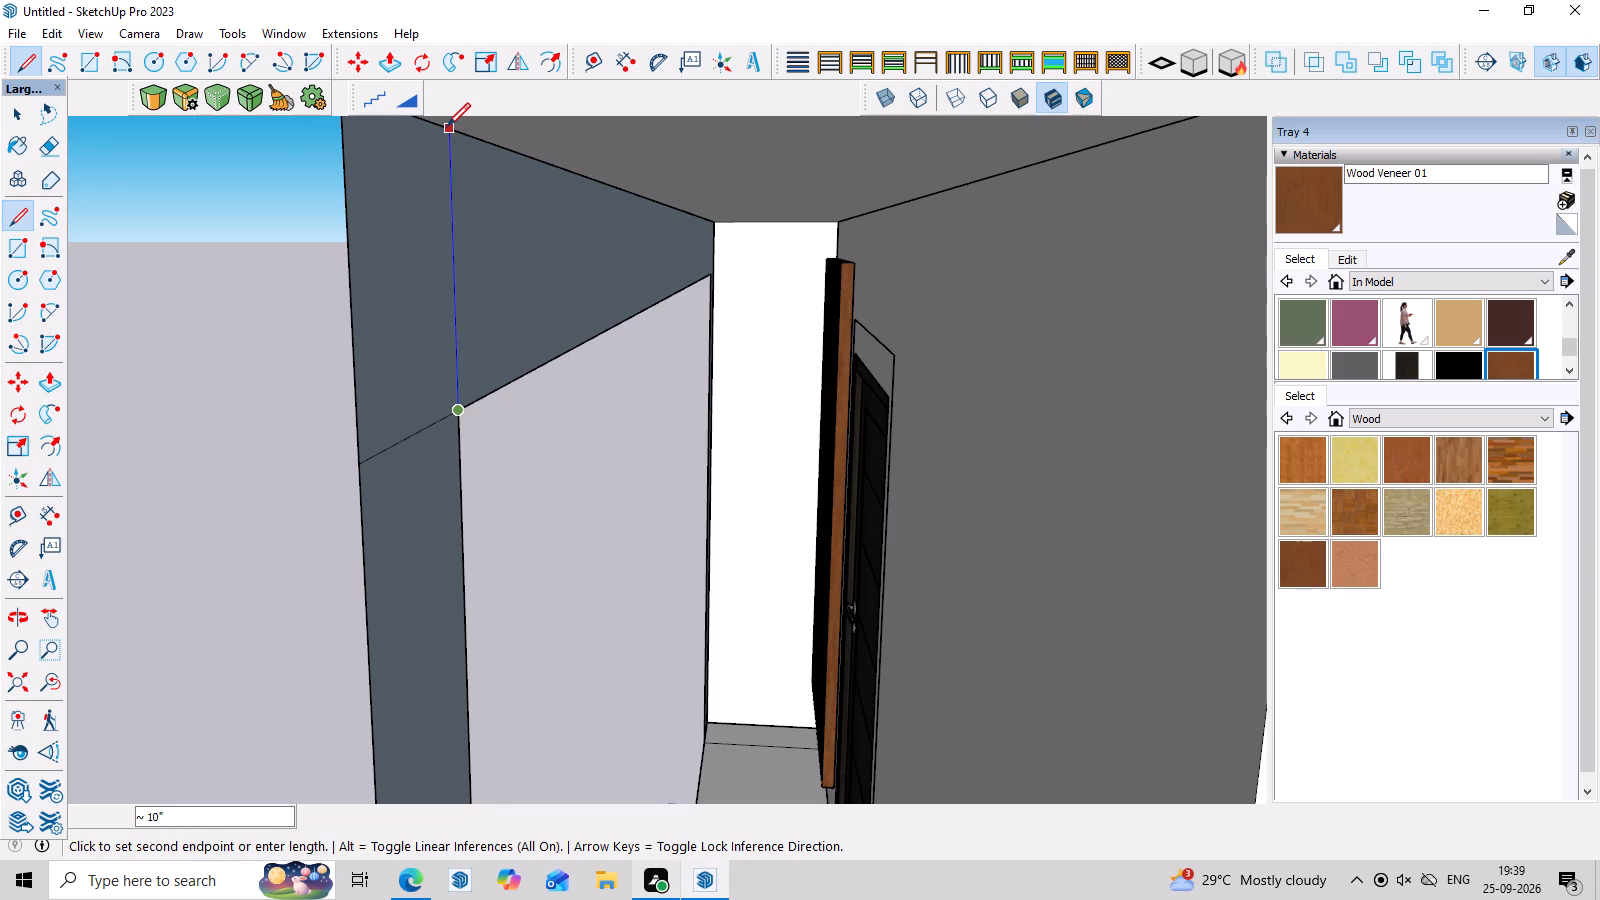
{"action": "left_click", "coordinate": [447, 126]}
{"action": "key", "text": "space"}
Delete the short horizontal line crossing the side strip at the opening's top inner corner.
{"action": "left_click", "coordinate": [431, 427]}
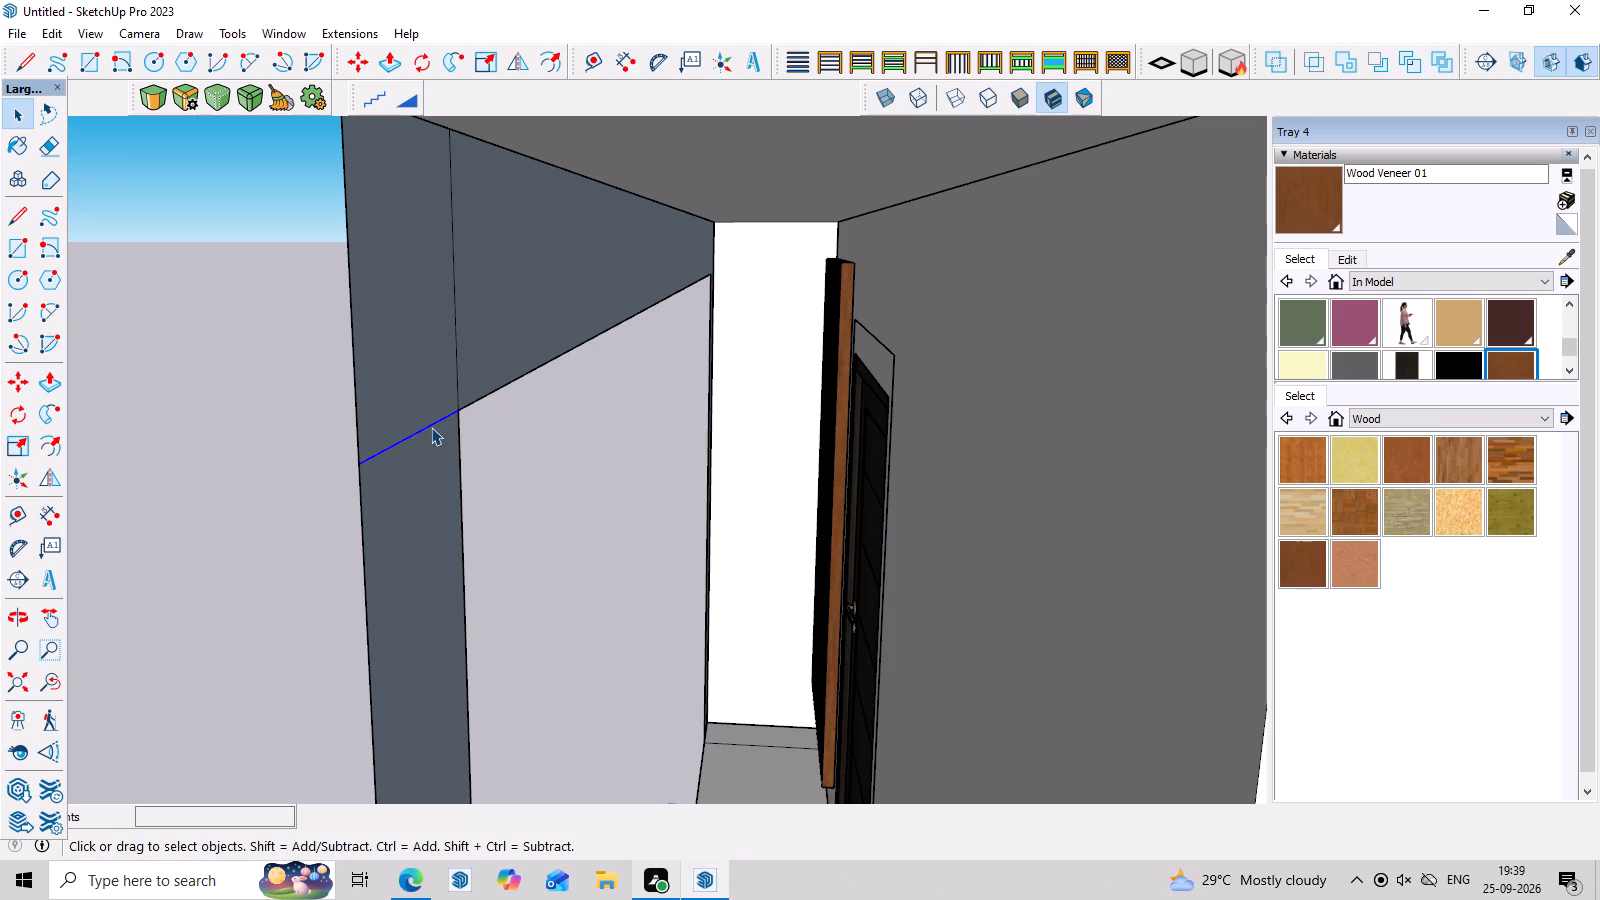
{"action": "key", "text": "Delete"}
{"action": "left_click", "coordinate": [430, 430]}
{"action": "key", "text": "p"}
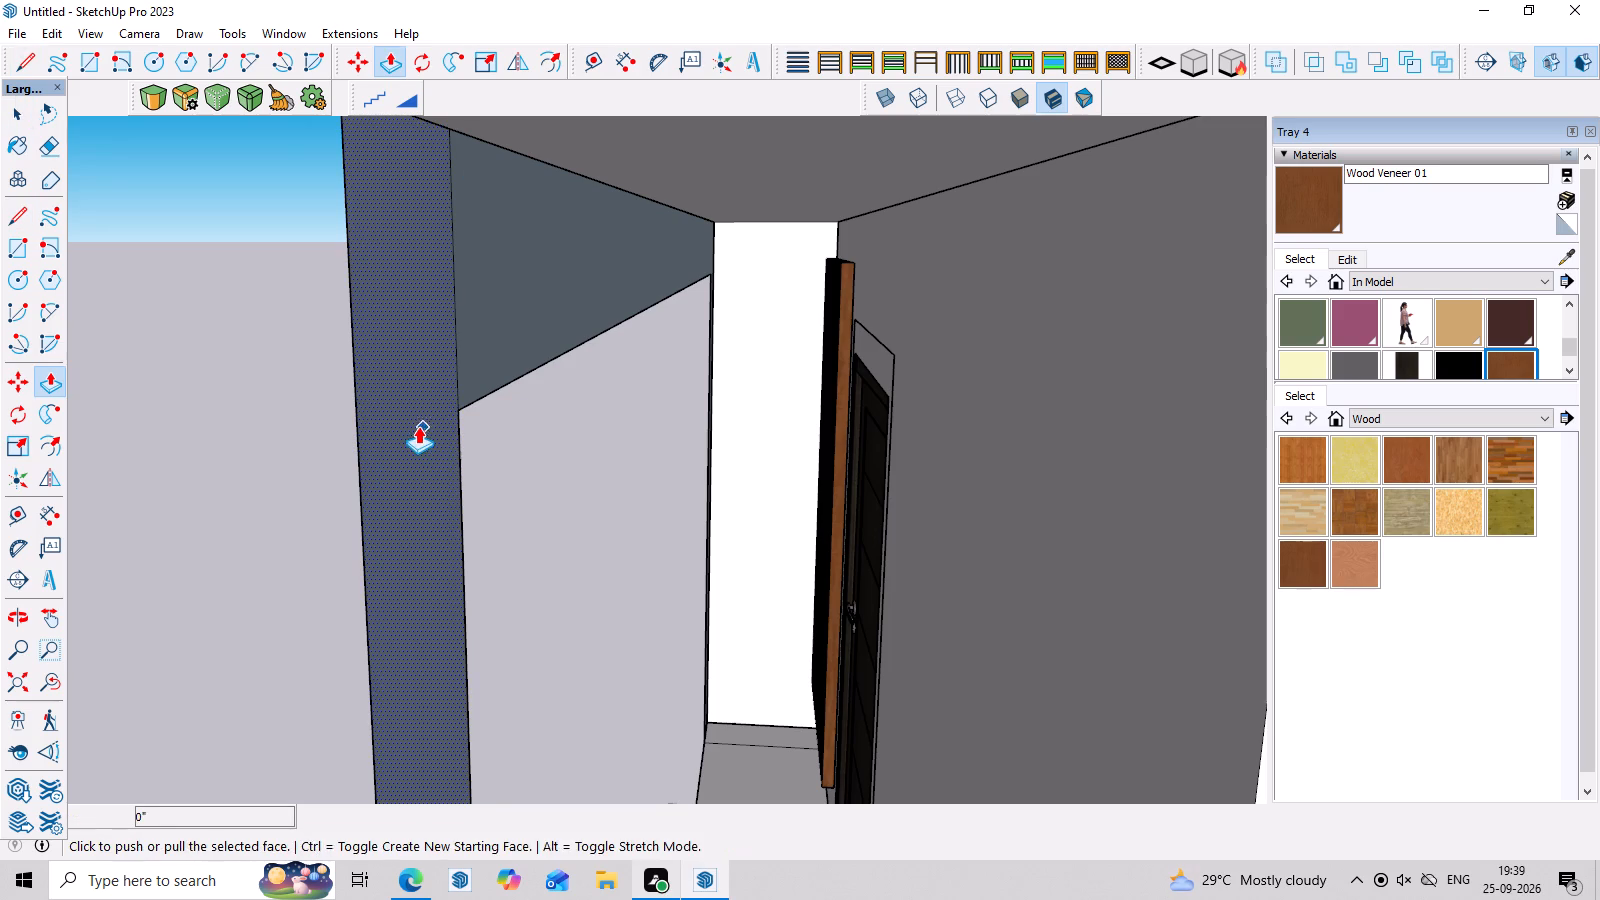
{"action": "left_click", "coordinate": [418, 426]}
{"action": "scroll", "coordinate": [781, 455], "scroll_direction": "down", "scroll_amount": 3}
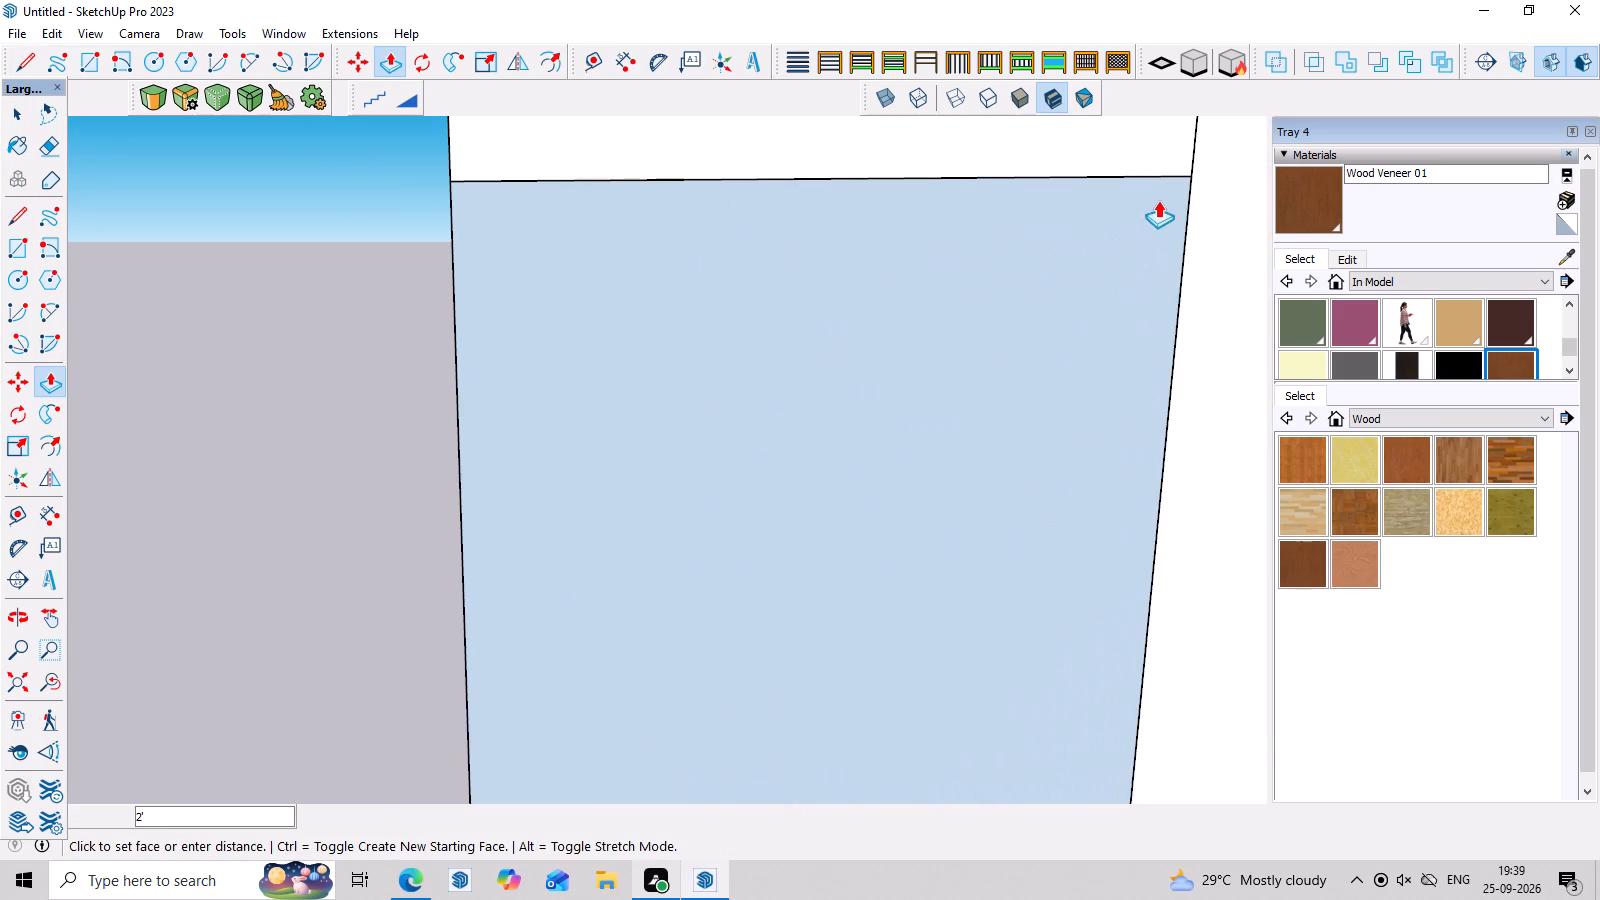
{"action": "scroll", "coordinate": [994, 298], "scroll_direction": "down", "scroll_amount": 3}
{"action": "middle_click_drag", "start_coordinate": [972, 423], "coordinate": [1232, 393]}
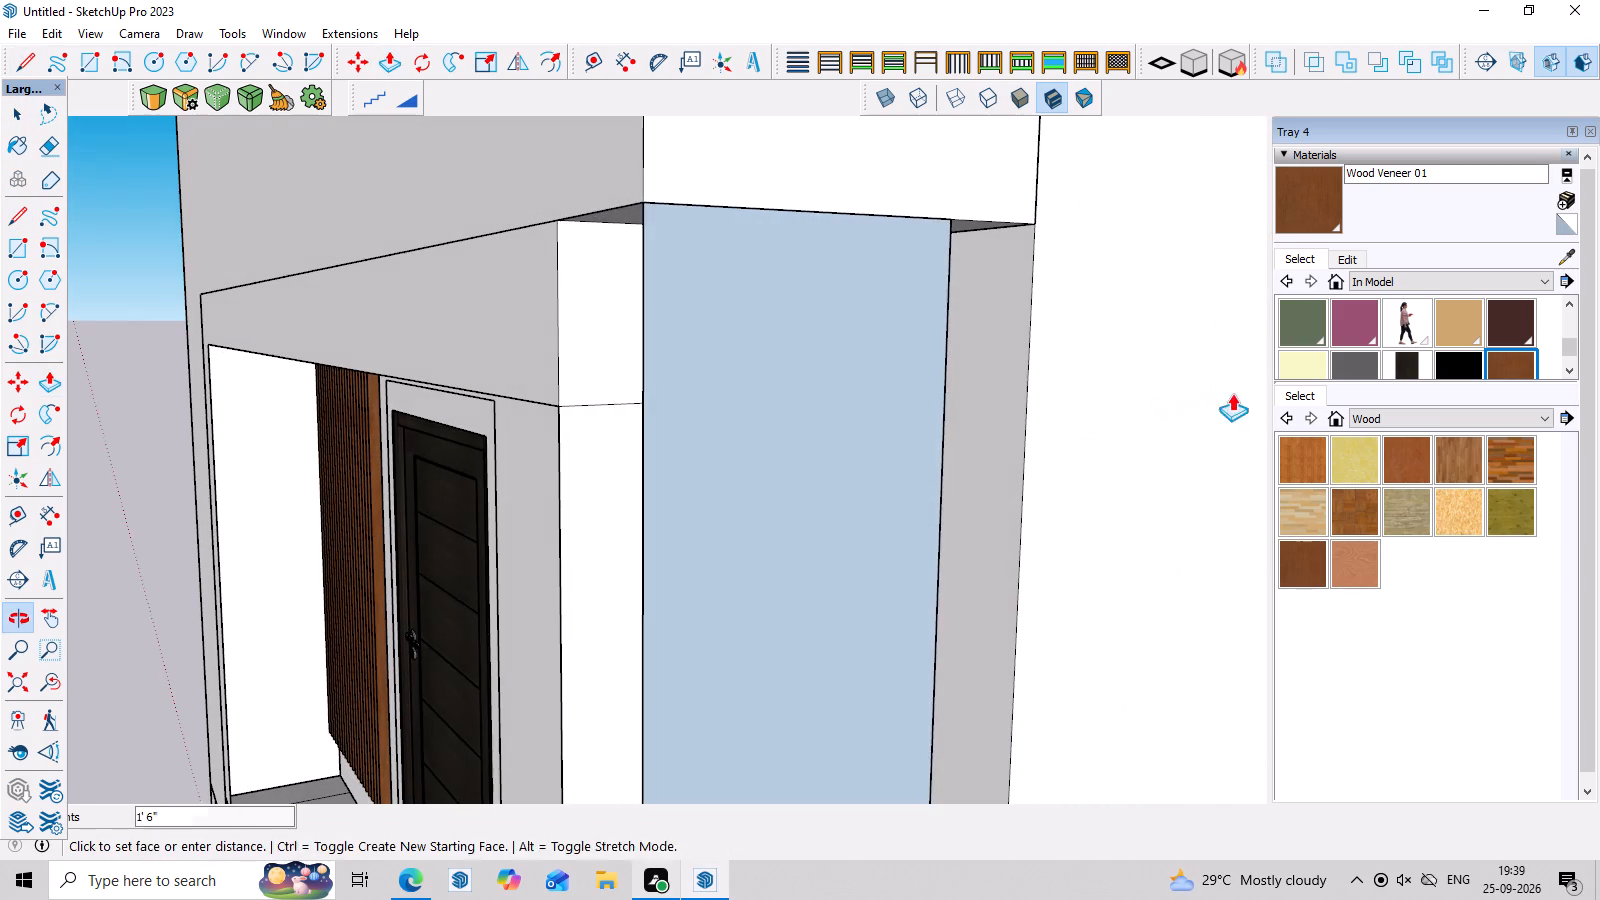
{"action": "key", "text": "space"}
Extrude the border's vertical side strip, away from the wood strips, 2' back to the wall's edge.
{"action": "left_click", "coordinate": [606, 354]}
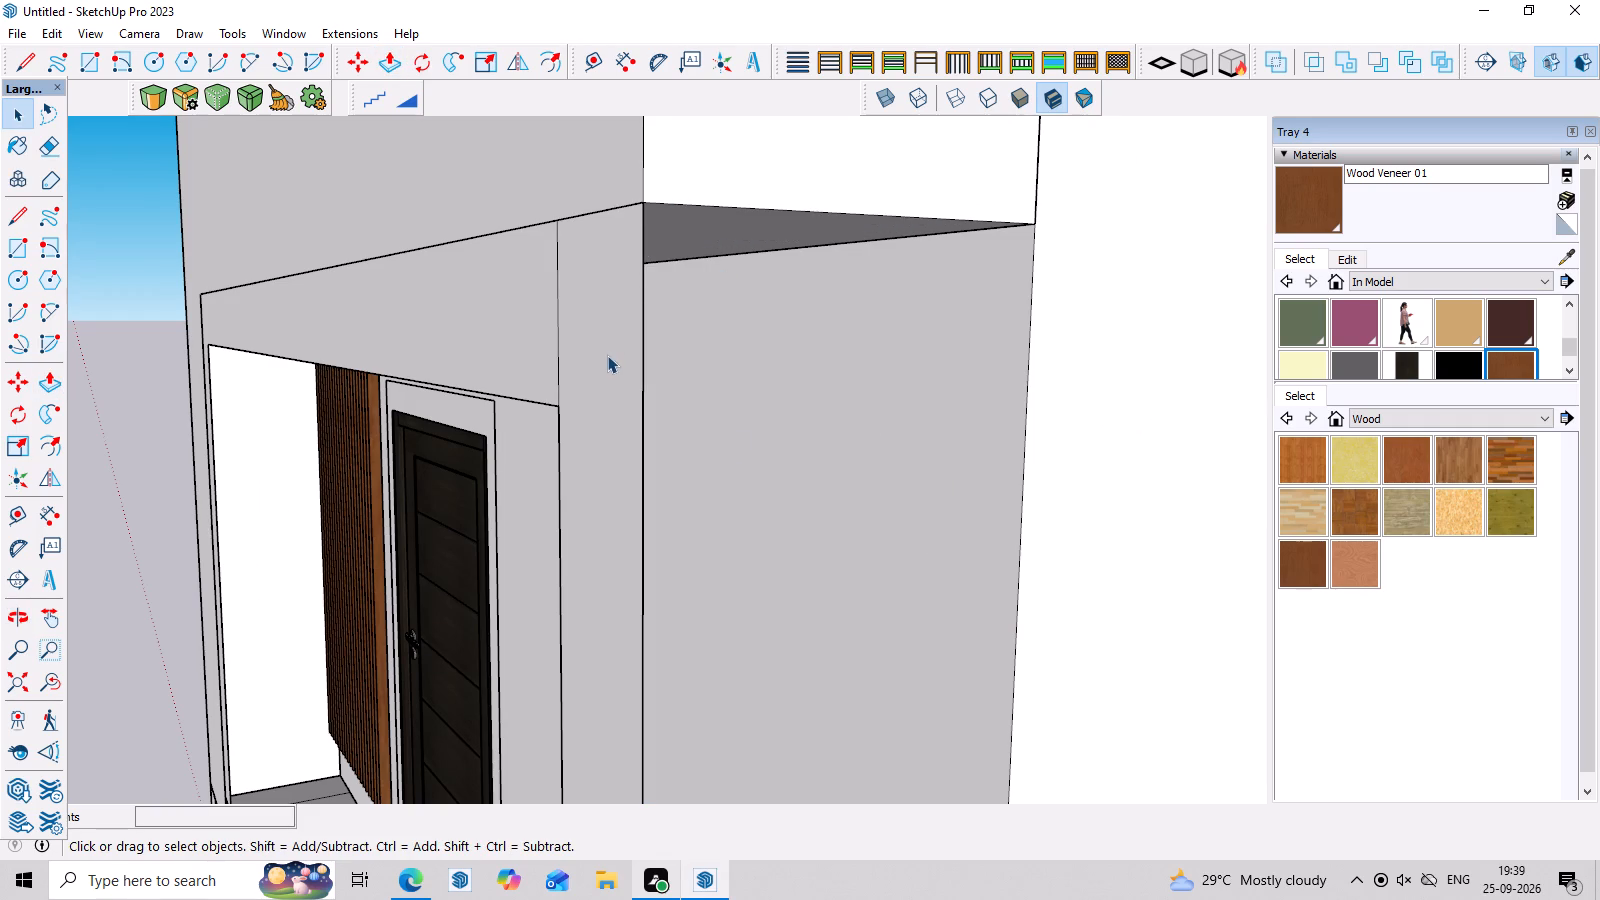
{"action": "key", "text": "p"}
{"action": "left_click", "coordinate": [607, 355]}
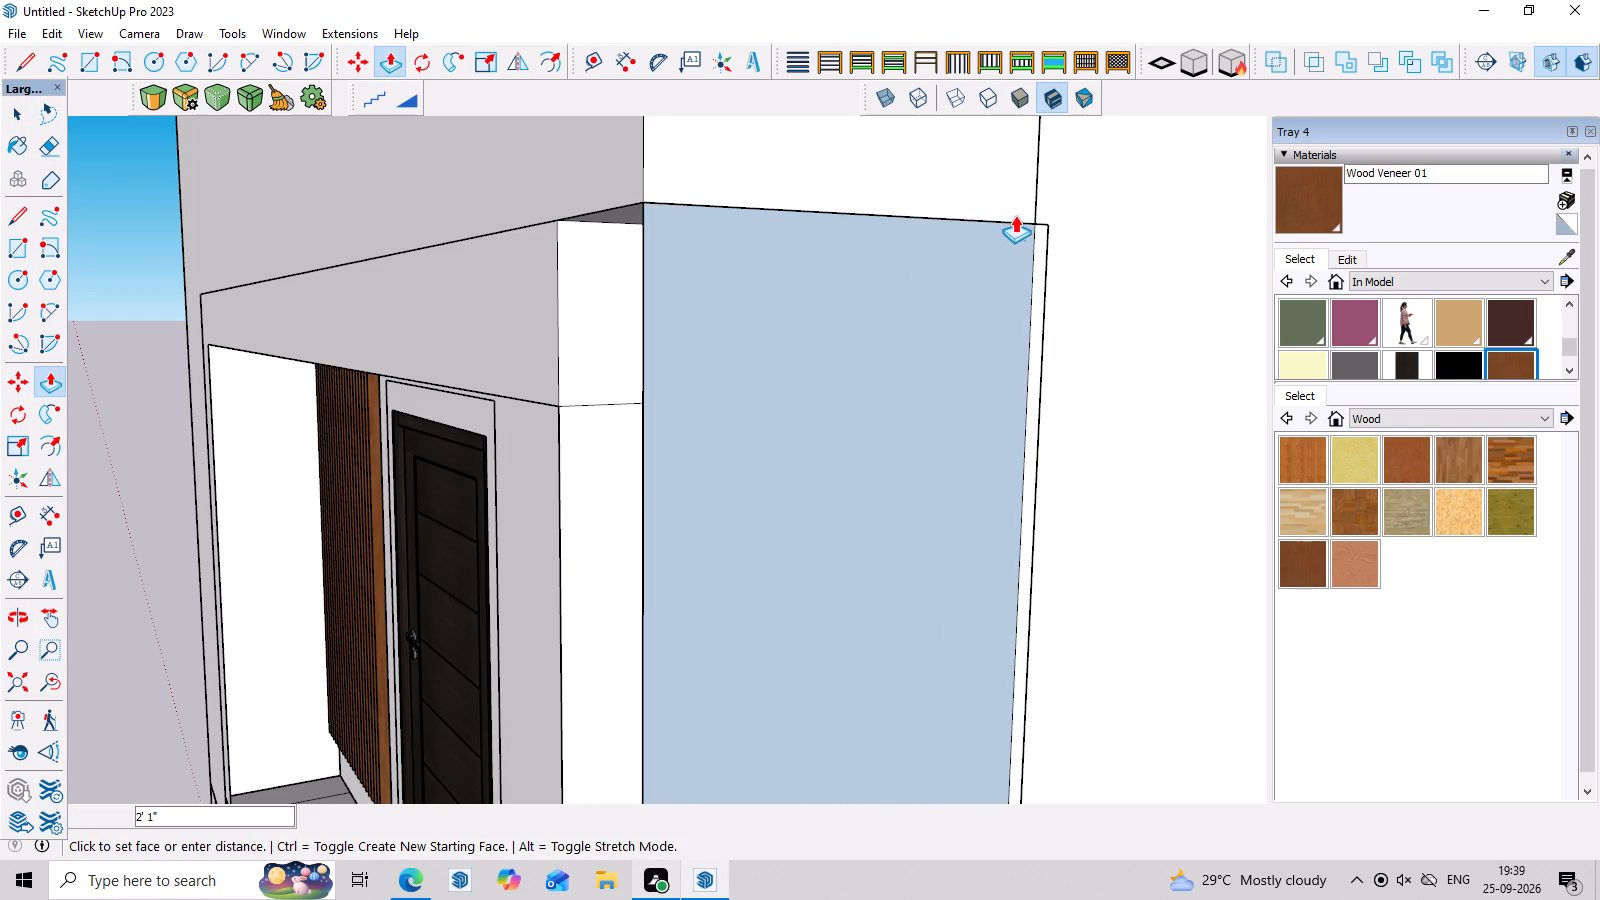
{"action": "left_click", "coordinate": [1034, 219]}
Draw a rectangle about 8' 9" by 10" over the open front of the extruded vertical strip.
{"action": "scroll", "coordinate": [930, 356], "scroll_direction": "down", "scroll_amount": 8}
{"action": "middle_click_drag", "start_coordinate": [791, 497], "coordinate": [846, 500]}
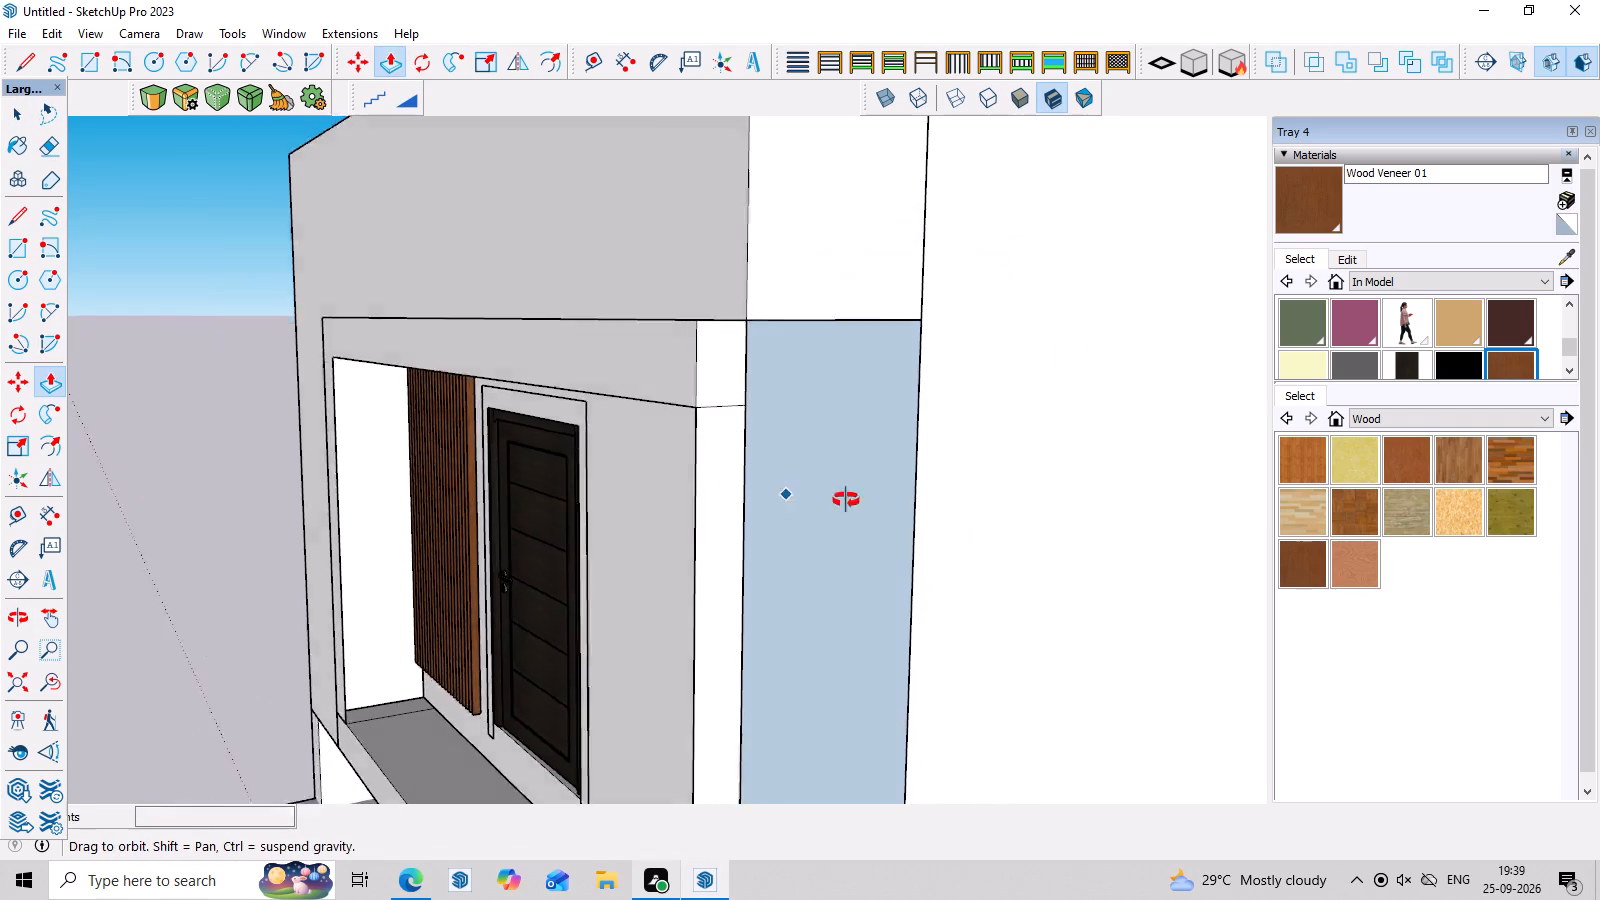
{"action": "middle_click_drag", "start_coordinate": [846, 500], "coordinate": [1069, 486]}
{"action": "scroll", "coordinate": [945, 386], "scroll_direction": "down", "scroll_amount": 8}
{"action": "middle_click_drag", "start_coordinate": [975, 537], "coordinate": [1077, 602]}
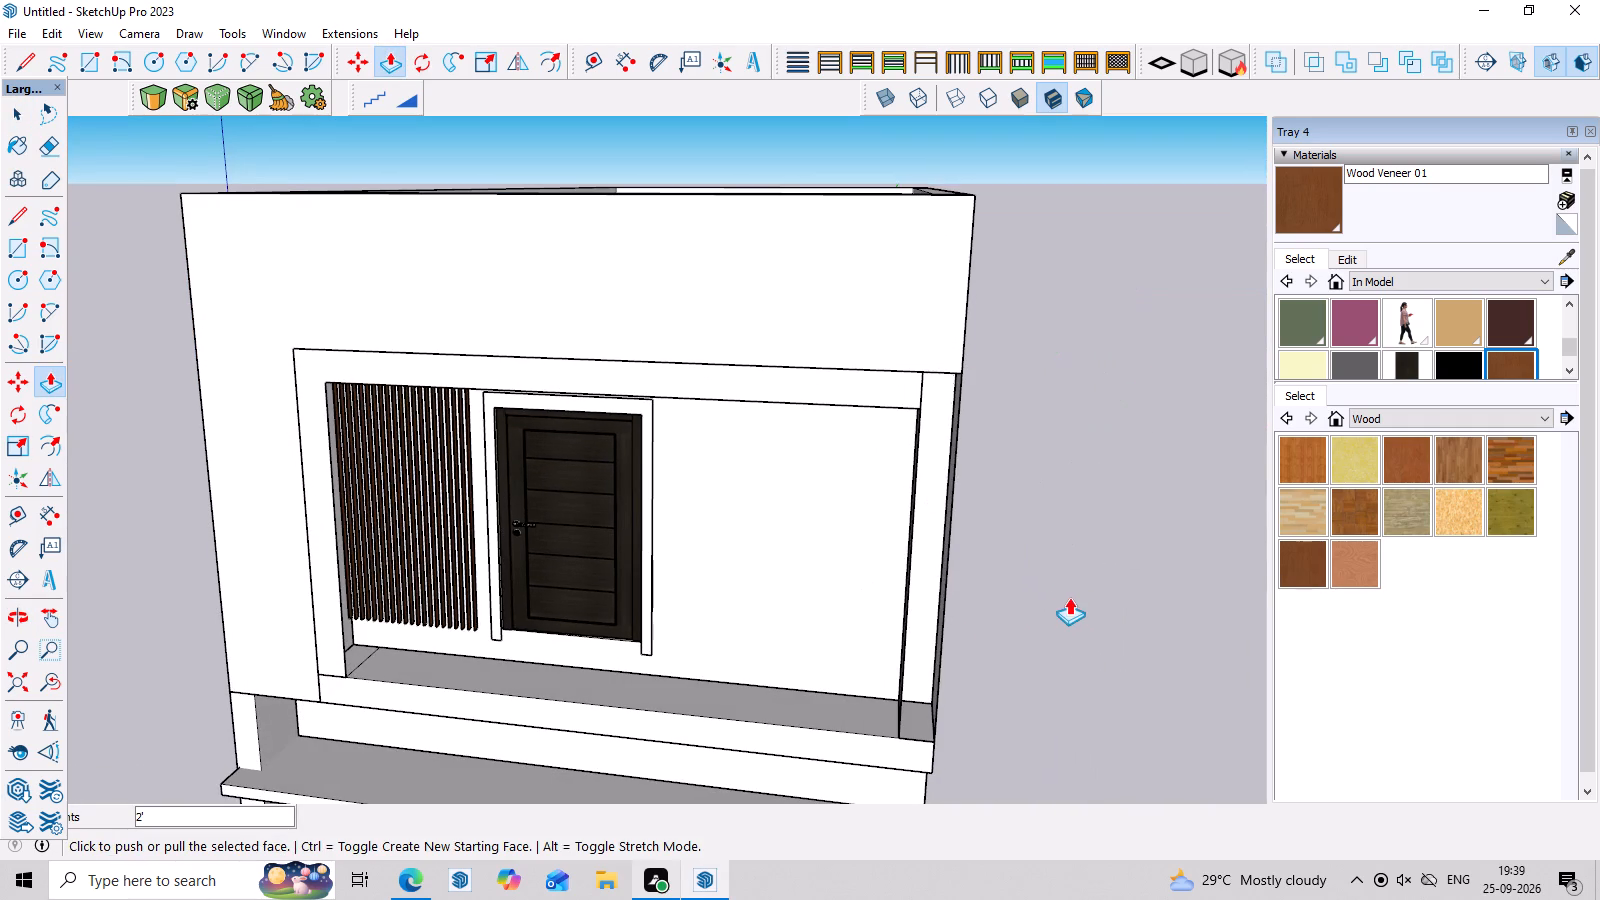
{"action": "key", "text": "r"}
{"action": "middle_click_drag", "start_coordinate": [962, 546], "coordinate": [991, 405]}
{"action": "scroll", "coordinate": [923, 316], "scroll_direction": "up", "scroll_amount": 3}
{"action": "left_click", "coordinate": [918, 330]}
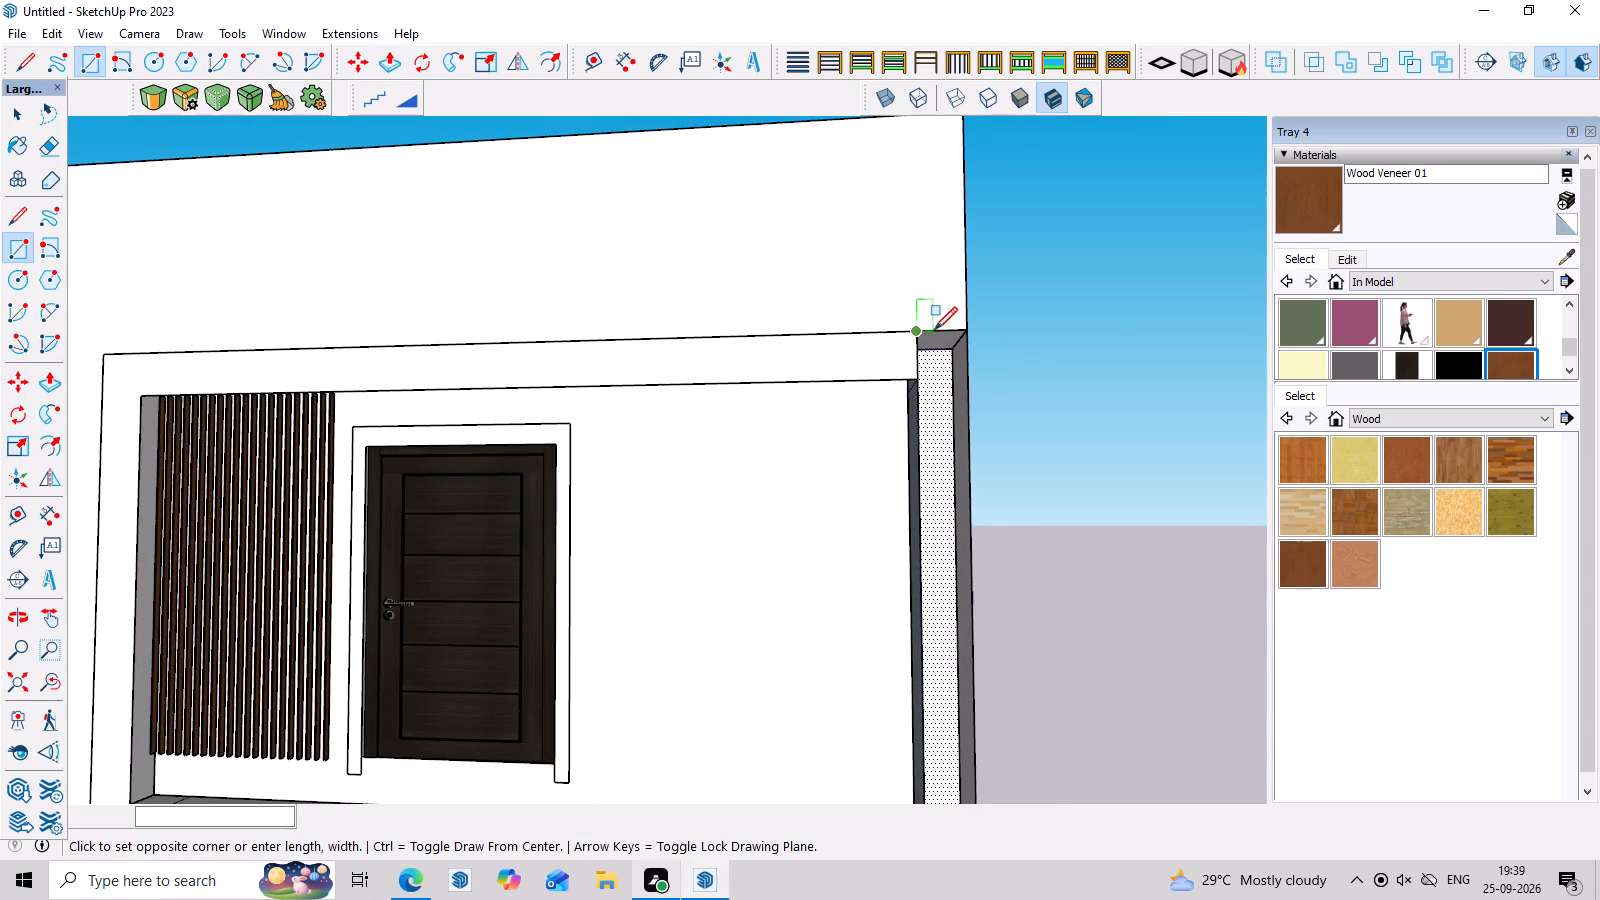
{"action": "scroll", "coordinate": [1009, 574], "scroll_direction": "down", "scroll_amount": 4}
{"action": "left_click", "coordinate": [988, 727]}
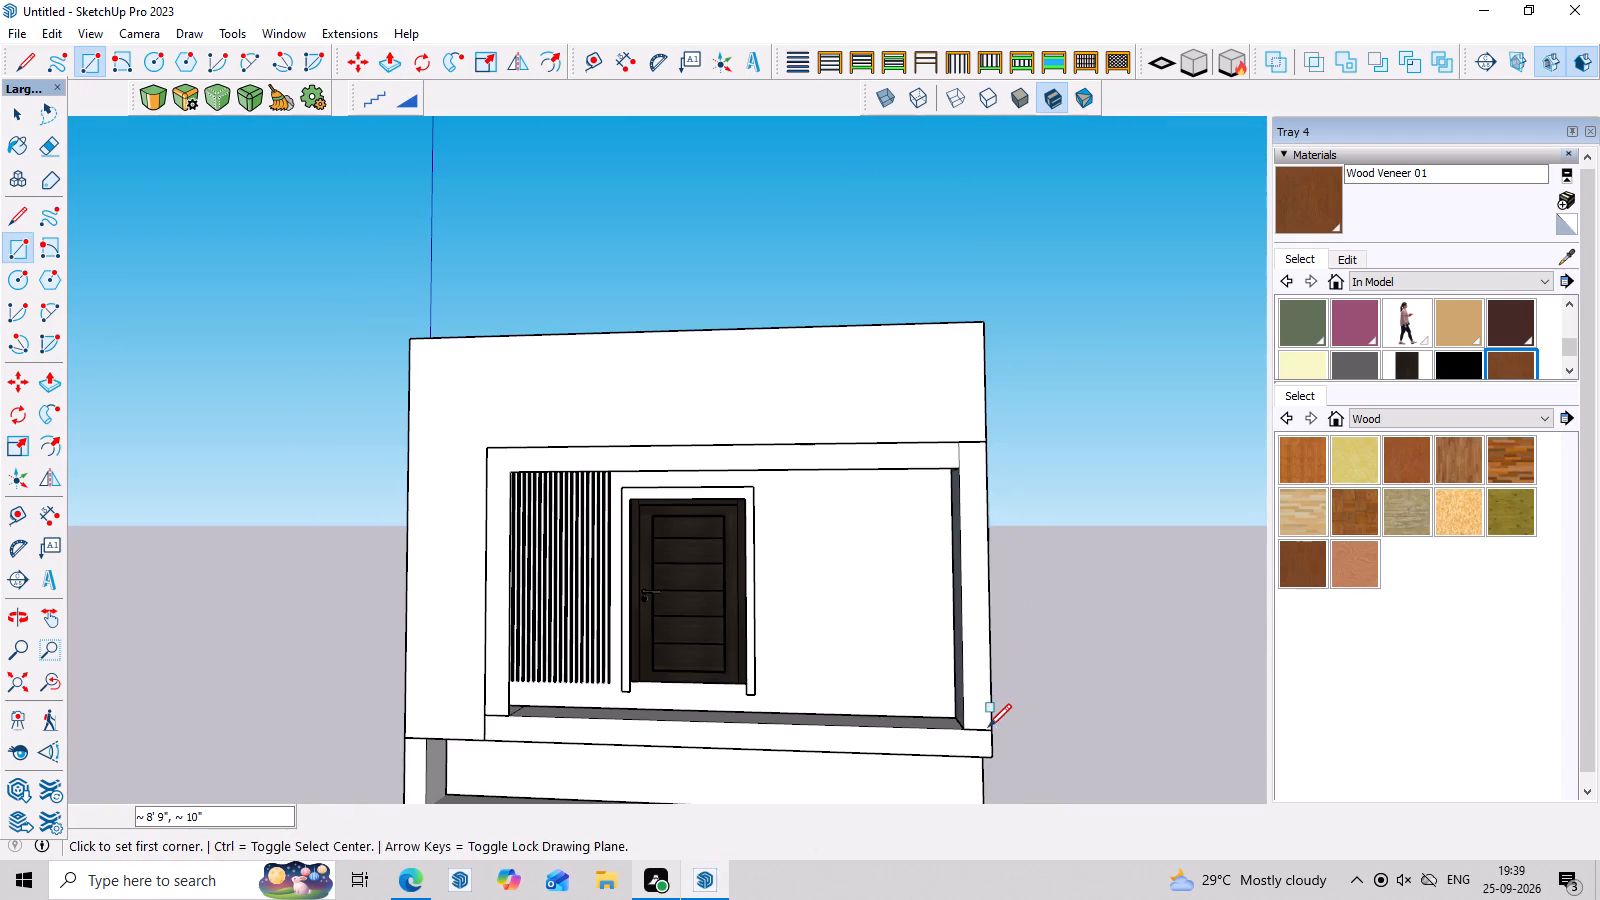
{"action": "key", "text": "space"}
{"action": "scroll", "coordinate": [1054, 678], "scroll_direction": "down", "scroll_amount": 3}
{"action": "middle_click_drag", "start_coordinate": [1055, 683], "coordinate": [1076, 706]}
{"action": "scroll", "coordinate": [976, 542], "scroll_direction": "up", "scroll_amount": 7}
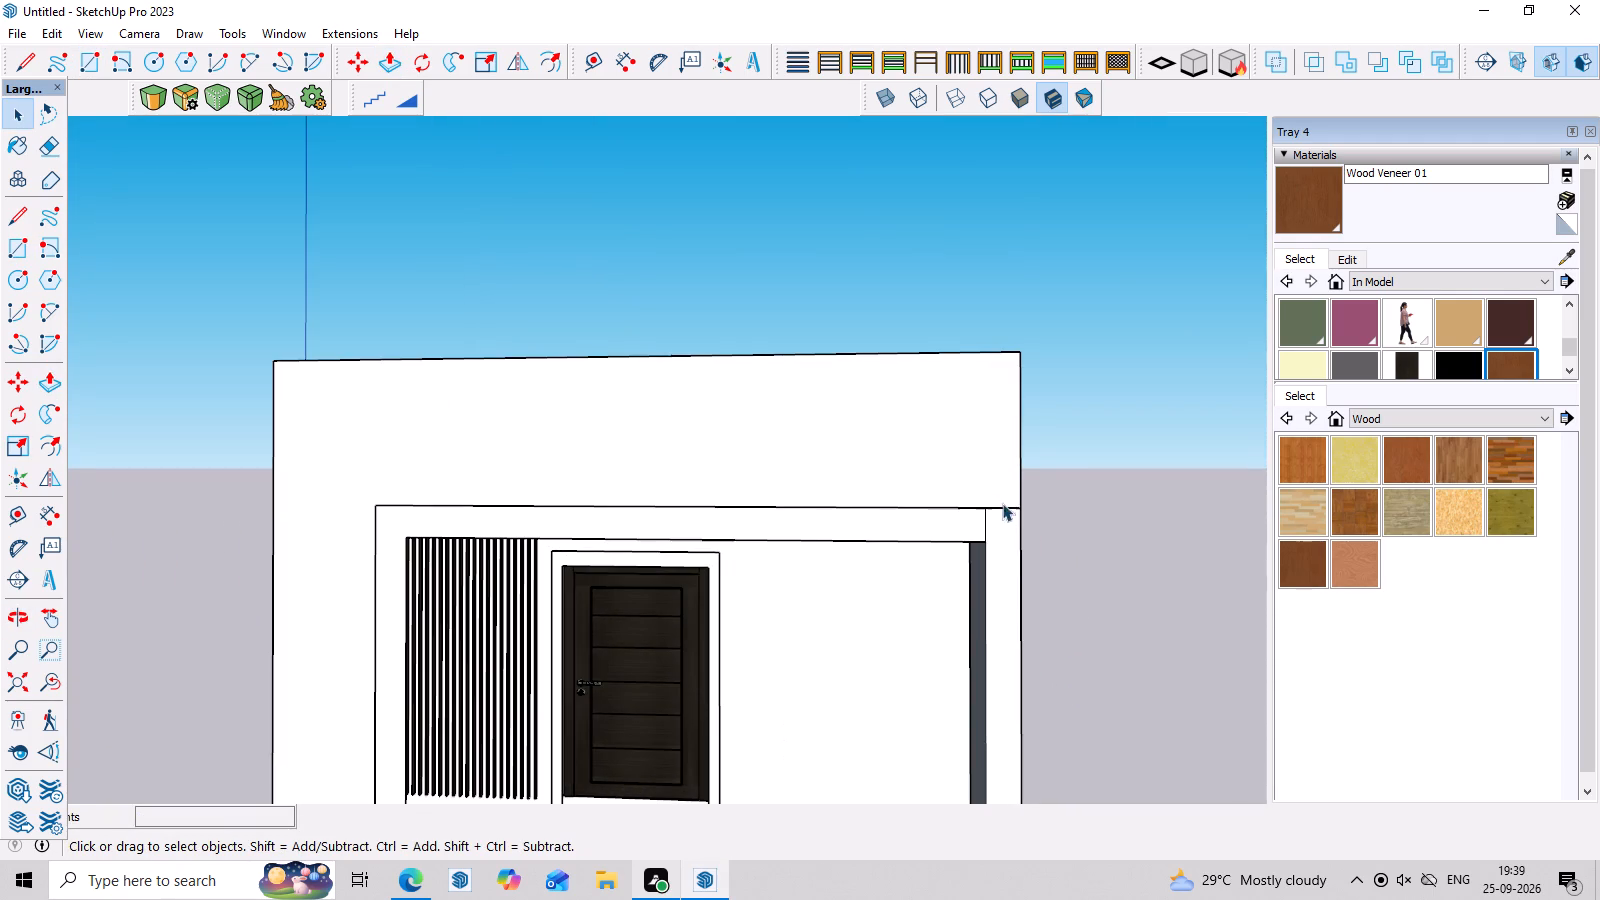
Delete the short vertical line dividing the border's top strip from the extruded side strip.
{"action": "left_click", "coordinate": [982, 521]}
{"action": "scroll", "coordinate": [982, 521], "scroll_direction": "up", "scroll_amount": 1}
{"action": "key", "text": "Delete"}
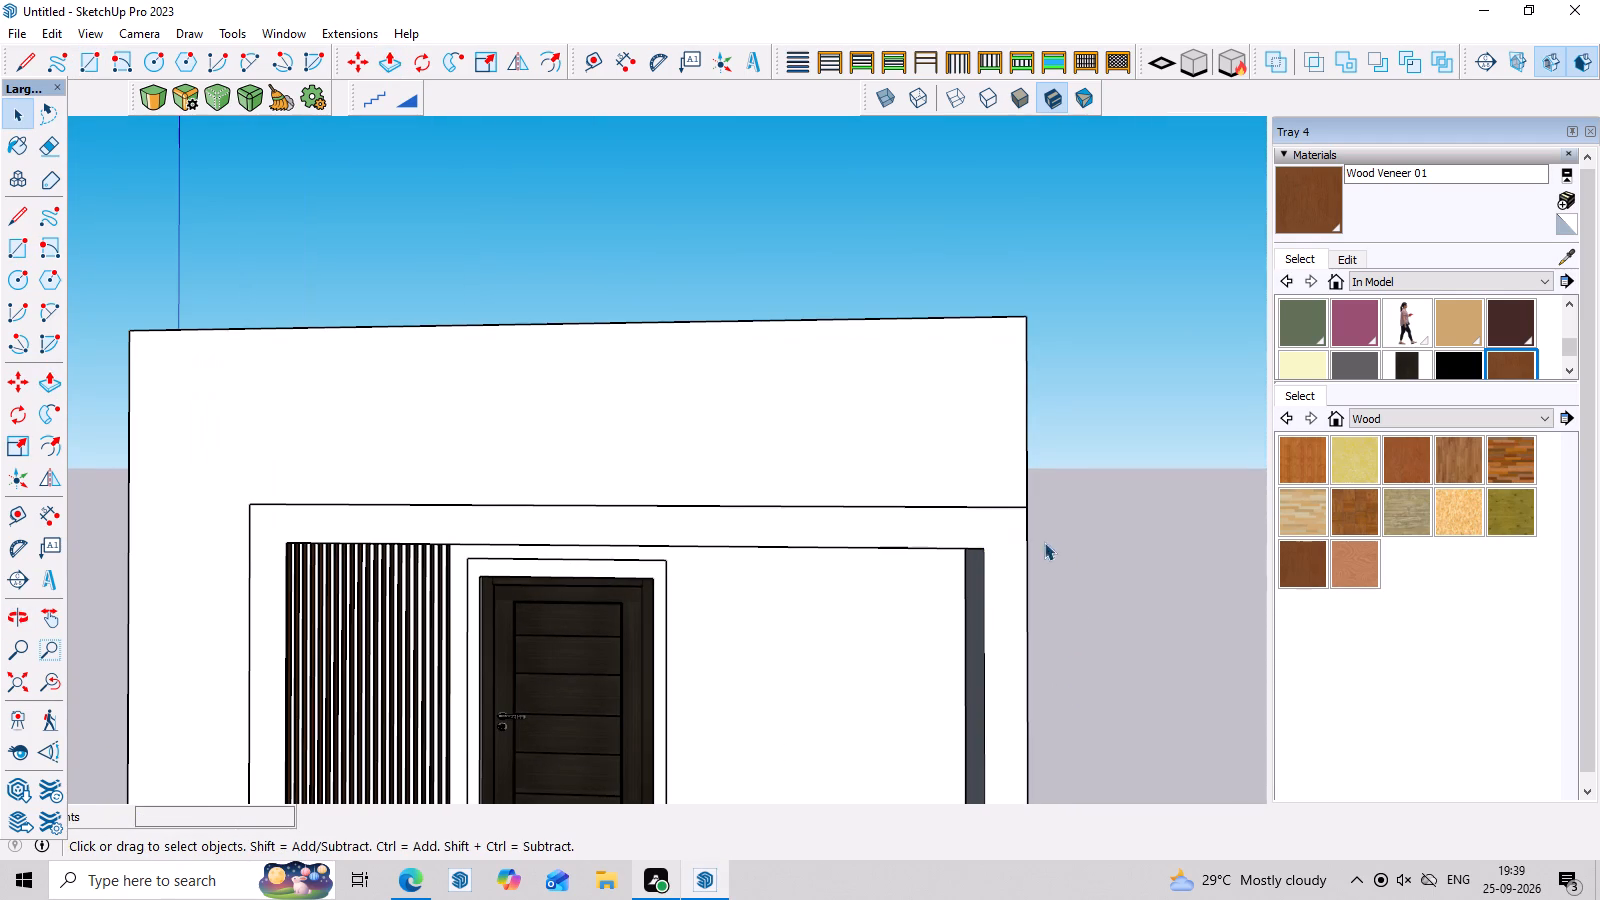
Draw a rectangle 2' by about 10" over the gap behind the border, at the extruded side strip's top inner corner.
{"action": "scroll", "coordinate": [1061, 549], "scroll_direction": "down", "scroll_amount": 8}
{"action": "middle_click", "coordinate": [1098, 649]}
{"action": "scroll", "coordinate": [1049, 703], "scroll_direction": "up", "scroll_amount": 6}
{"action": "middle_click_drag", "start_coordinate": [1099, 690], "coordinate": [1199, 681]}
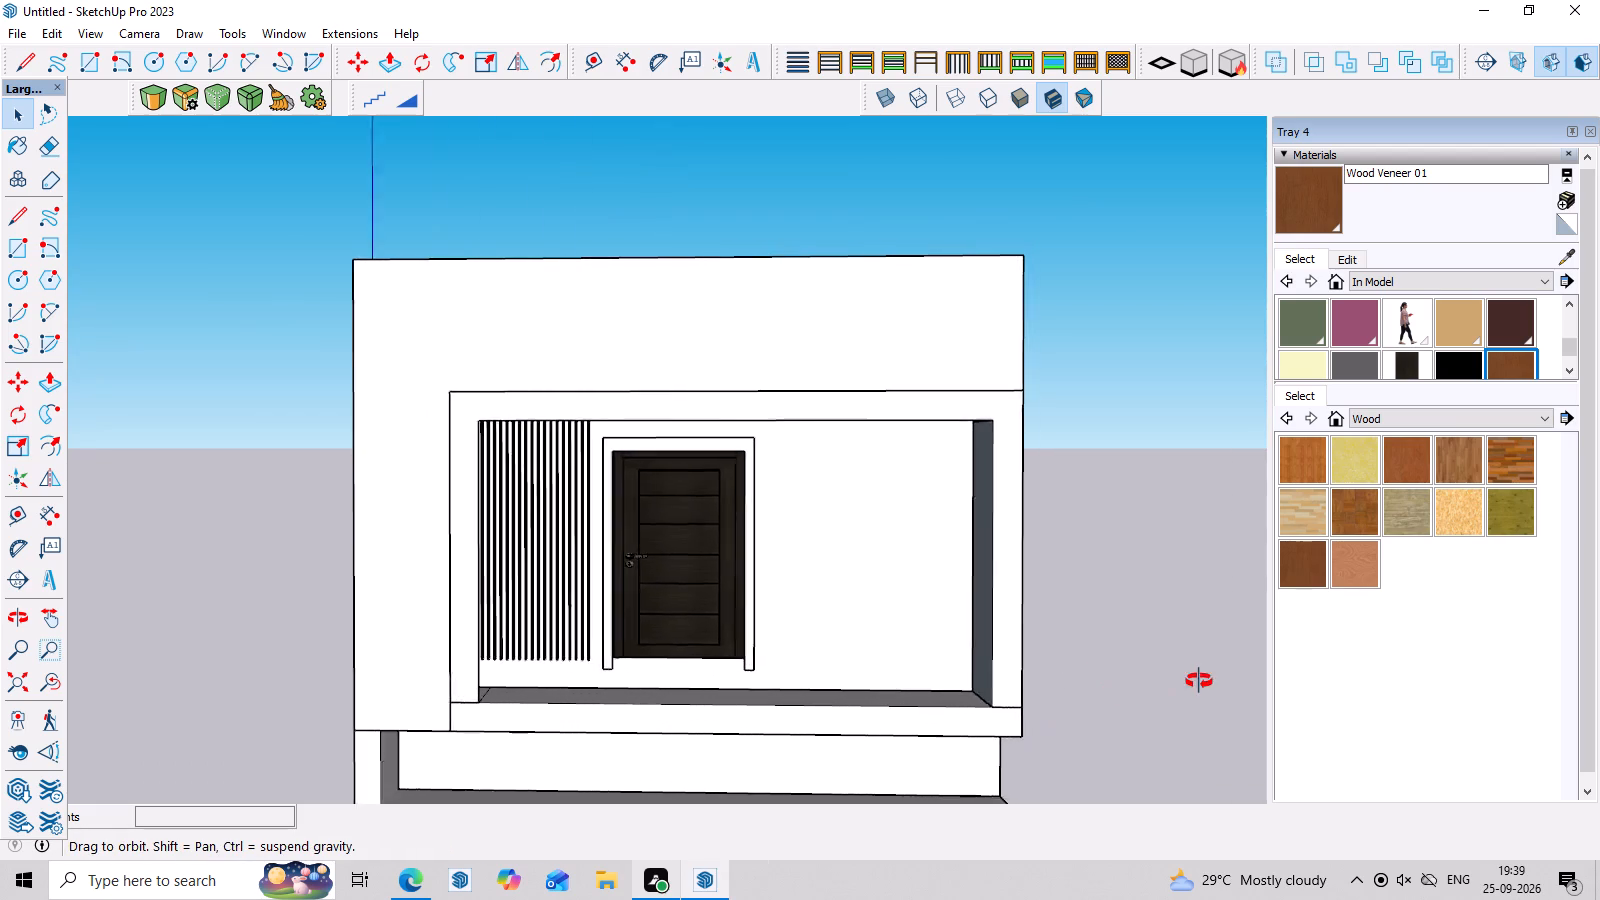
{"action": "middle_click_drag", "start_coordinate": [1199, 681], "coordinate": [1178, 524]}
{"action": "scroll", "coordinate": [904, 432], "scroll_direction": "up", "scroll_amount": 5}
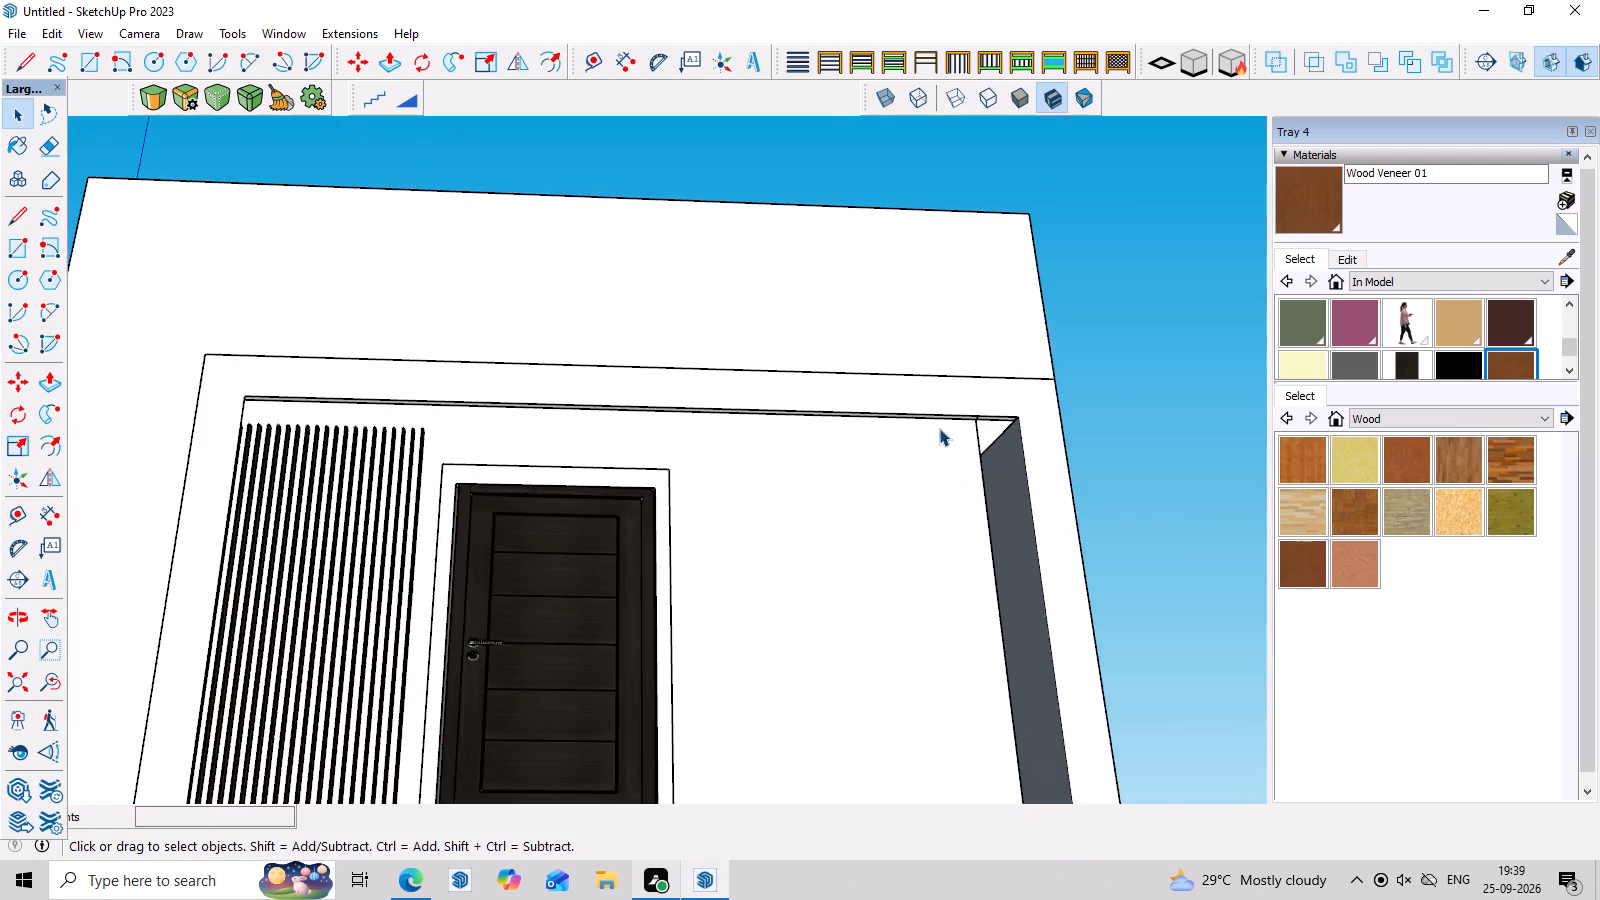
{"action": "scroll", "coordinate": [939, 428], "scroll_direction": "up", "scroll_amount": 2}
{"action": "middle_click_drag", "start_coordinate": [1063, 471], "coordinate": [1194, 432]}
{"action": "scroll", "coordinate": [889, 458], "scroll_direction": "up", "scroll_amount": 5}
{"action": "middle_click_drag", "start_coordinate": [1012, 475], "coordinate": [1251, 447]}
{"action": "scroll", "coordinate": [791, 555], "scroll_direction": "up", "scroll_amount": 4}
{"action": "middle_click_drag", "start_coordinate": [929, 573], "coordinate": [1081, 580]}
{"action": "scroll", "coordinate": [1079, 573], "scroll_direction": "up", "scroll_amount": 3}
{"action": "left_click", "coordinate": [1076, 562]}
{"action": "scroll", "coordinate": [1027, 586], "scroll_direction": "up", "scroll_amount": 1}
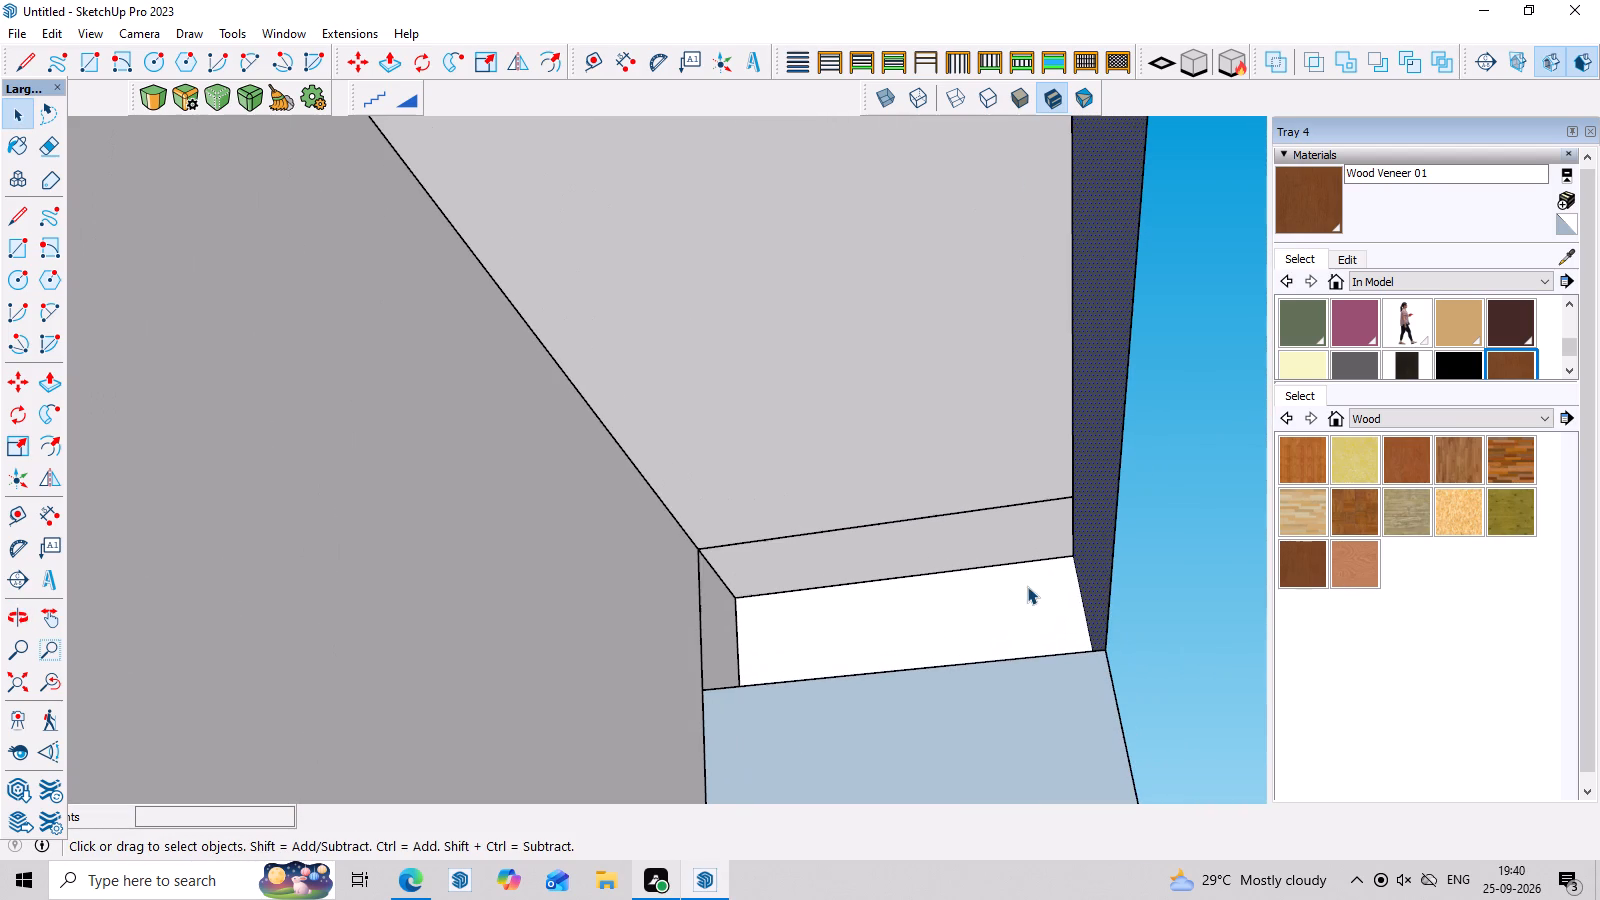
{"action": "left_click_drag", "start_coordinate": [1039, 604], "coordinate": [1148, 621]}
{"action": "key", "text": "space"}
{"action": "middle_click_drag", "start_coordinate": [1001, 640], "coordinate": [1009, 766]}
{"action": "scroll", "coordinate": [1009, 619], "scroll_direction": "up", "scroll_amount": 3}
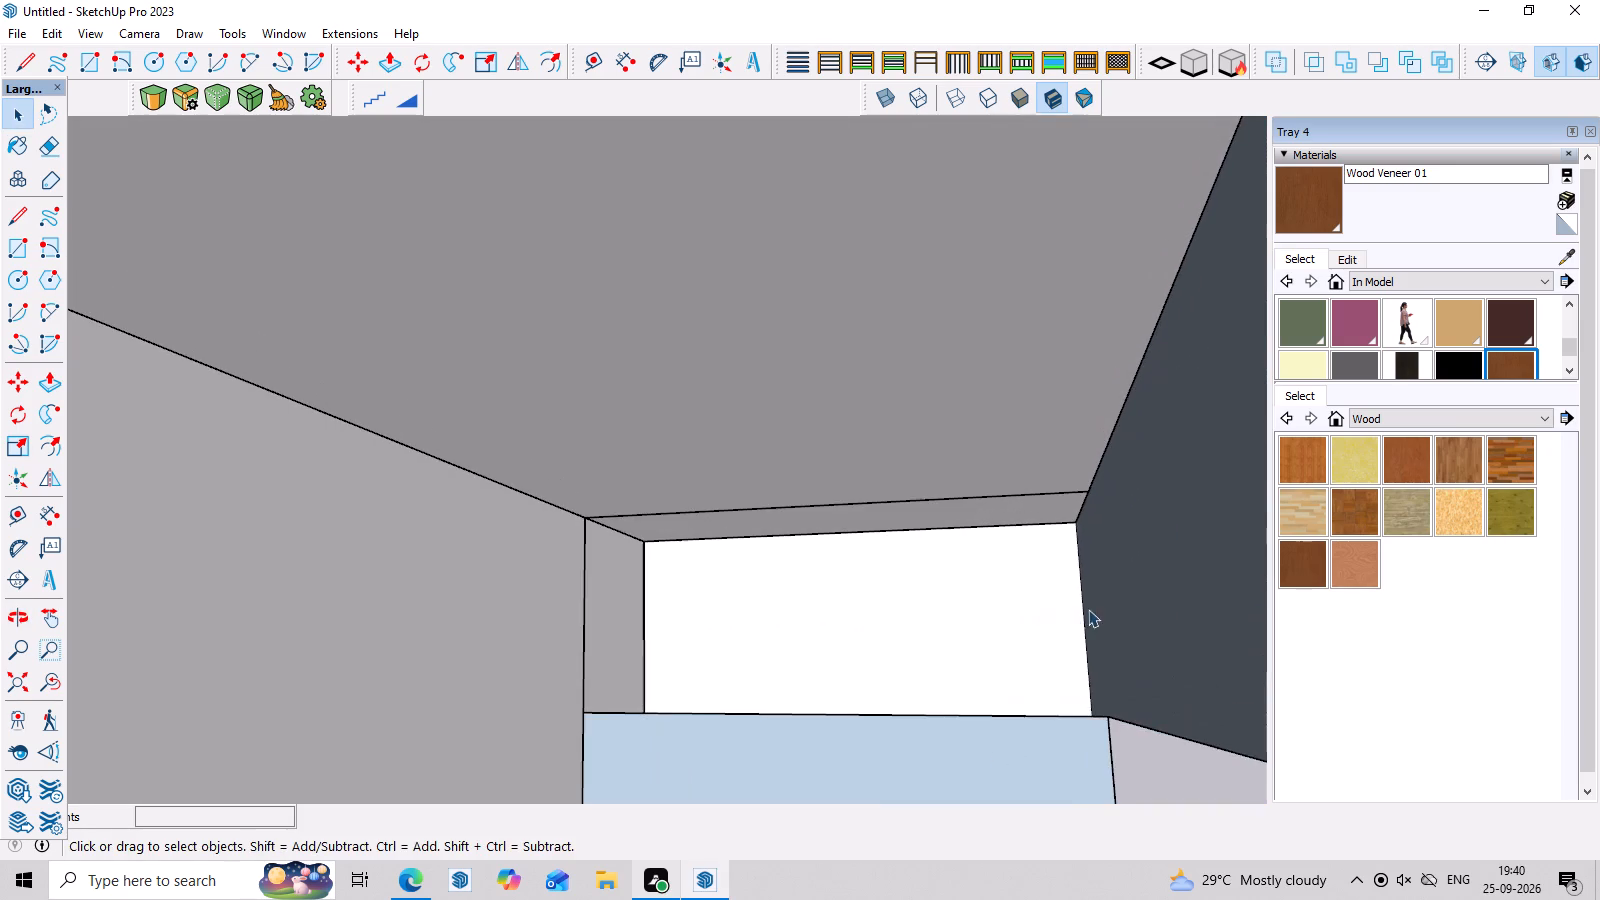
{"action": "middle_click_drag", "start_coordinate": [1093, 612], "coordinate": [1138, 619]}
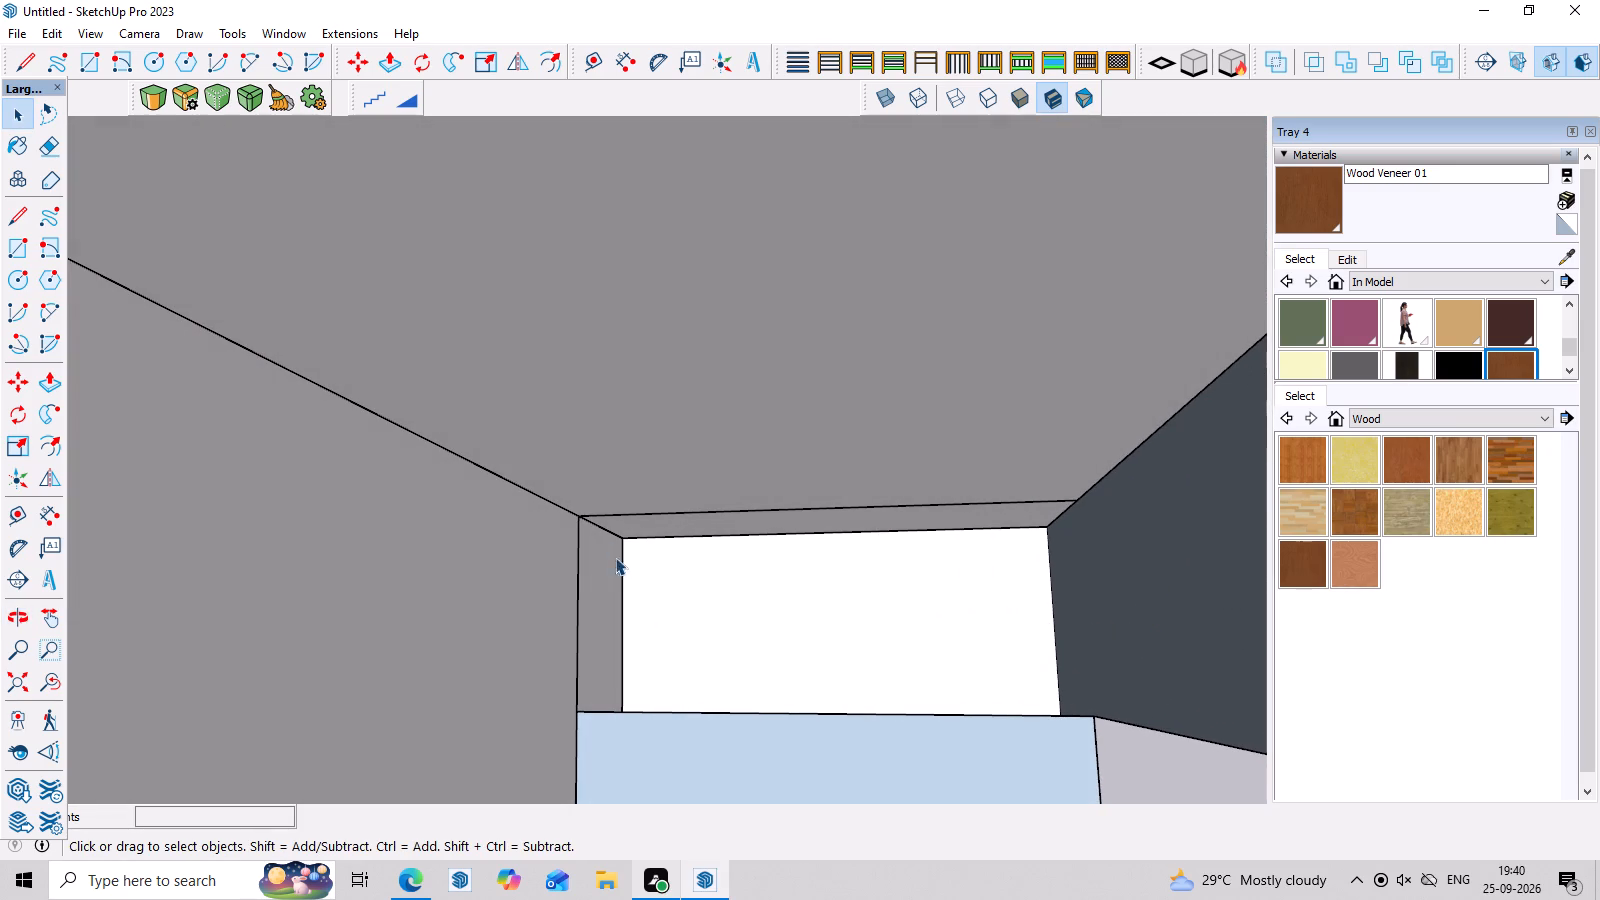
{"action": "key", "text": "r"}
{"action": "left_click", "coordinate": [576, 511]}
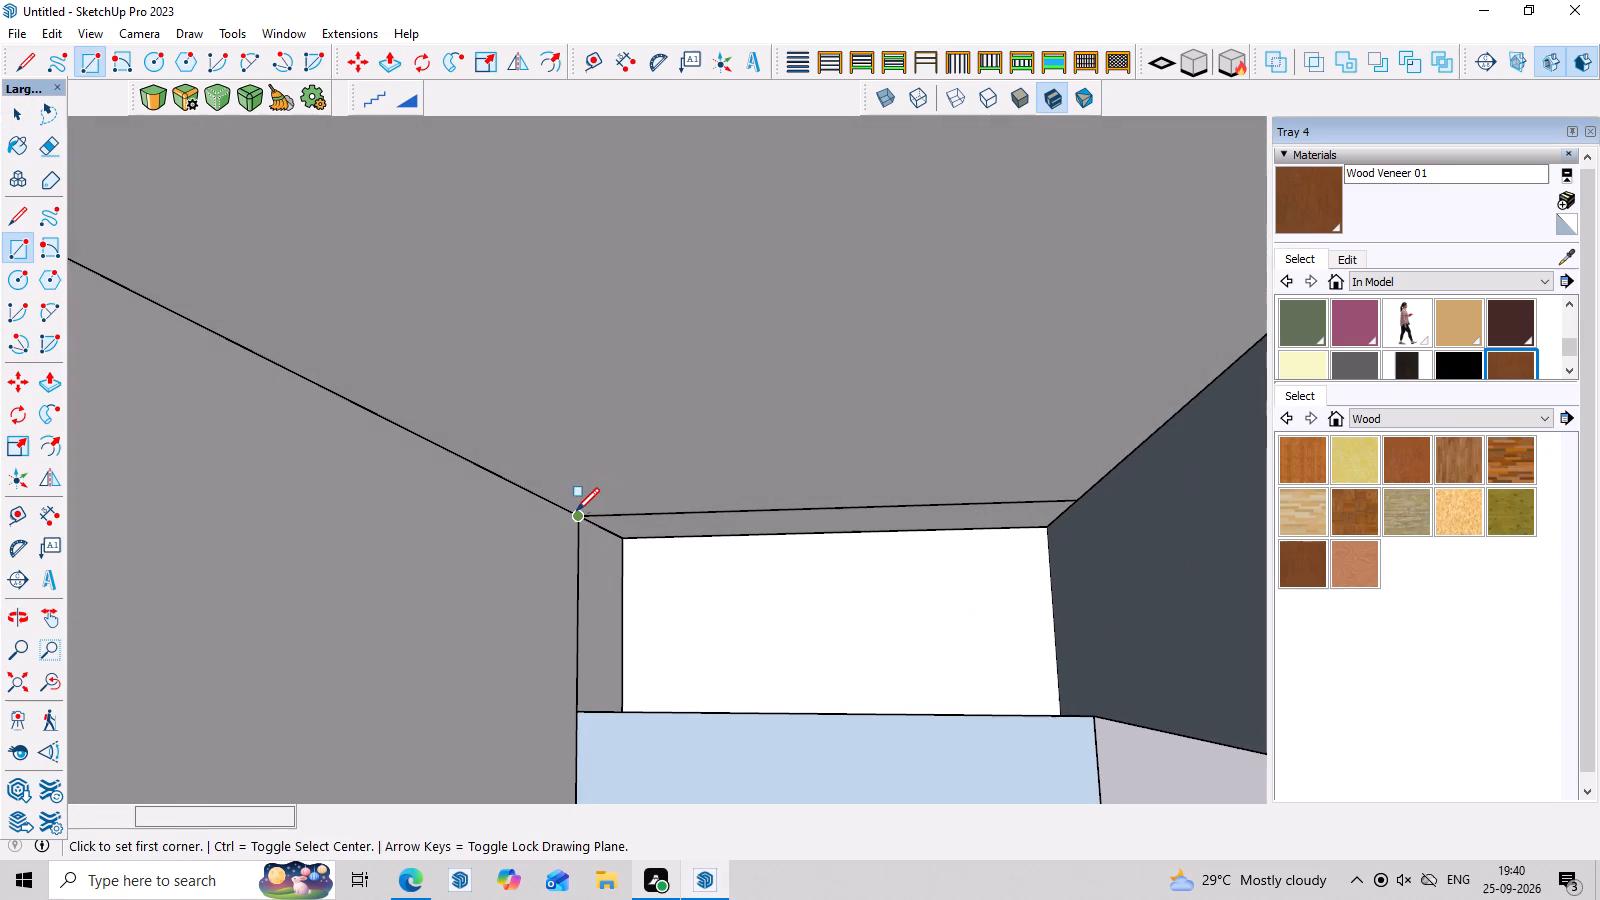
{"action": "left_click", "coordinate": [1087, 720]}
Hide the short vertical edge on the border's front face above the opening's top inner corner.
{"action": "key", "text": "space"}
{"action": "scroll", "coordinate": [1033, 695], "scroll_direction": "down", "scroll_amount": 10}
{"action": "middle_click_drag", "start_coordinate": [1055, 684], "coordinate": [808, 668]}
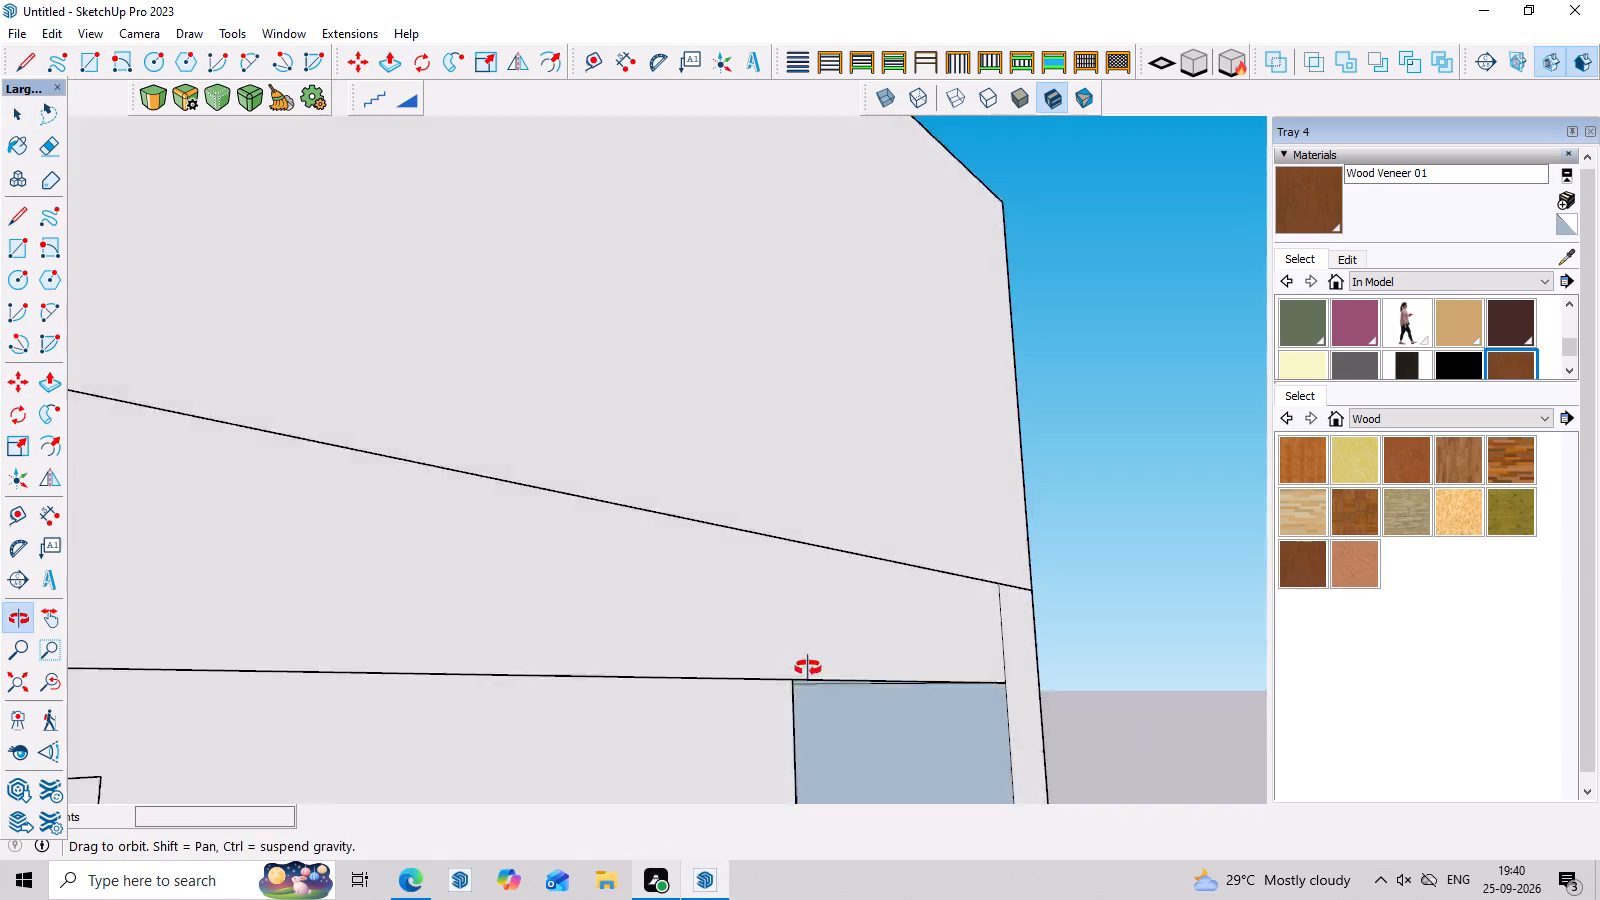
{"action": "middle_click_drag", "start_coordinate": [808, 668], "coordinate": [722, 655]}
{"action": "scroll", "coordinate": [710, 648], "scroll_direction": "down", "scroll_amount": 4}
{"action": "middle_click_drag", "start_coordinate": [912, 649], "coordinate": [752, 686]}
{"action": "scroll", "coordinate": [909, 663], "scroll_direction": "up", "scroll_amount": 3}
{"action": "left_click", "coordinate": [911, 632]}
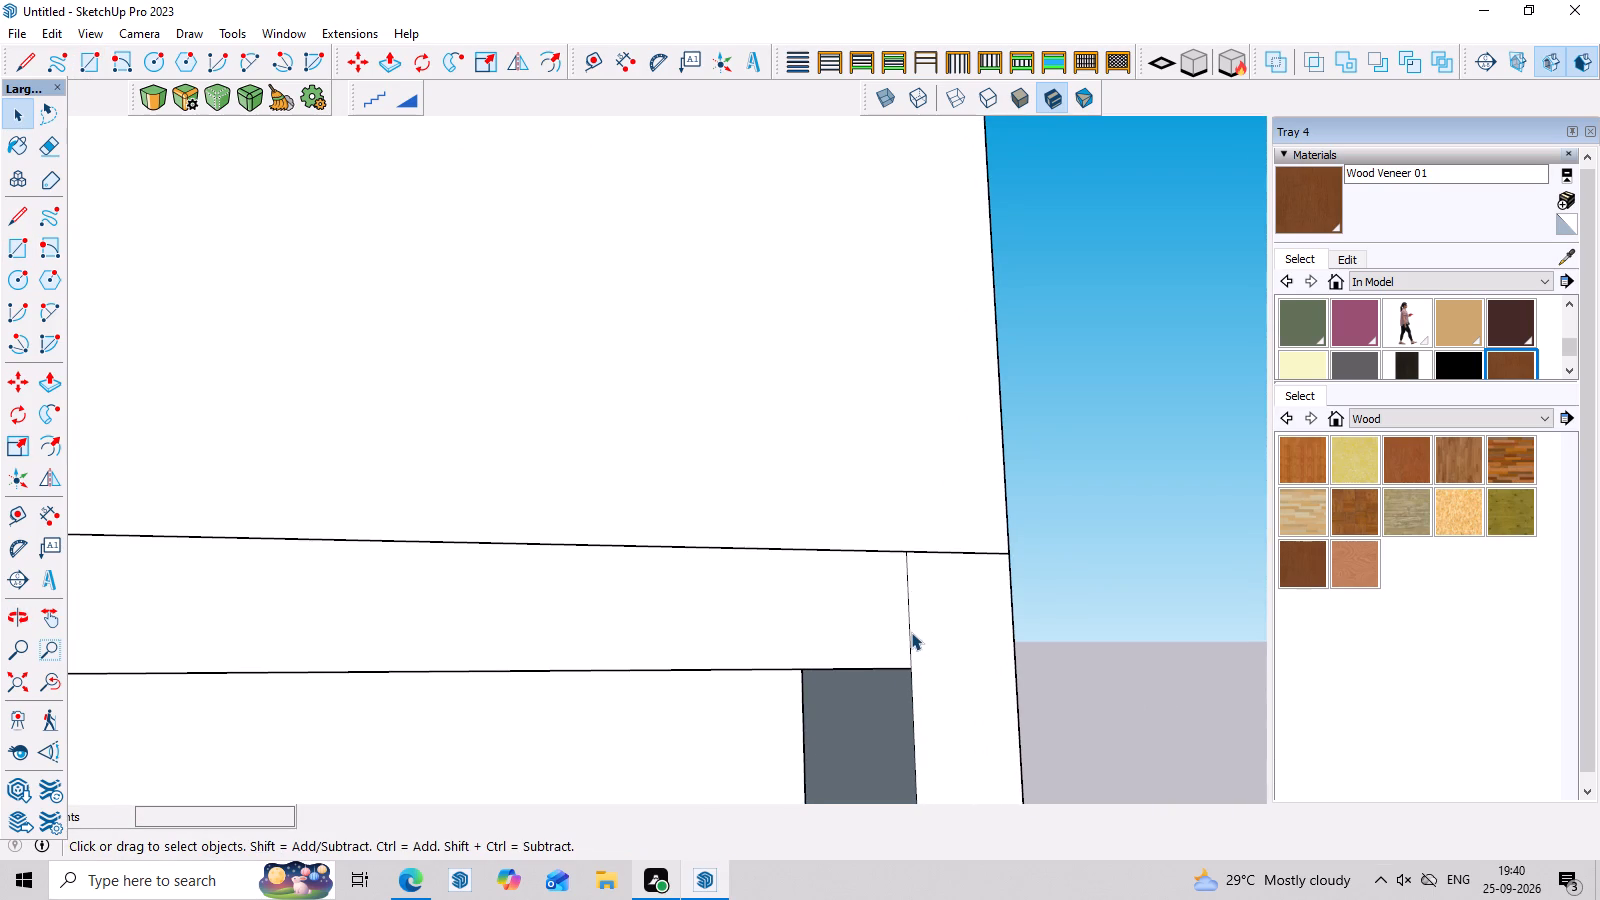
{"action": "right_click", "coordinate": [908, 632]}
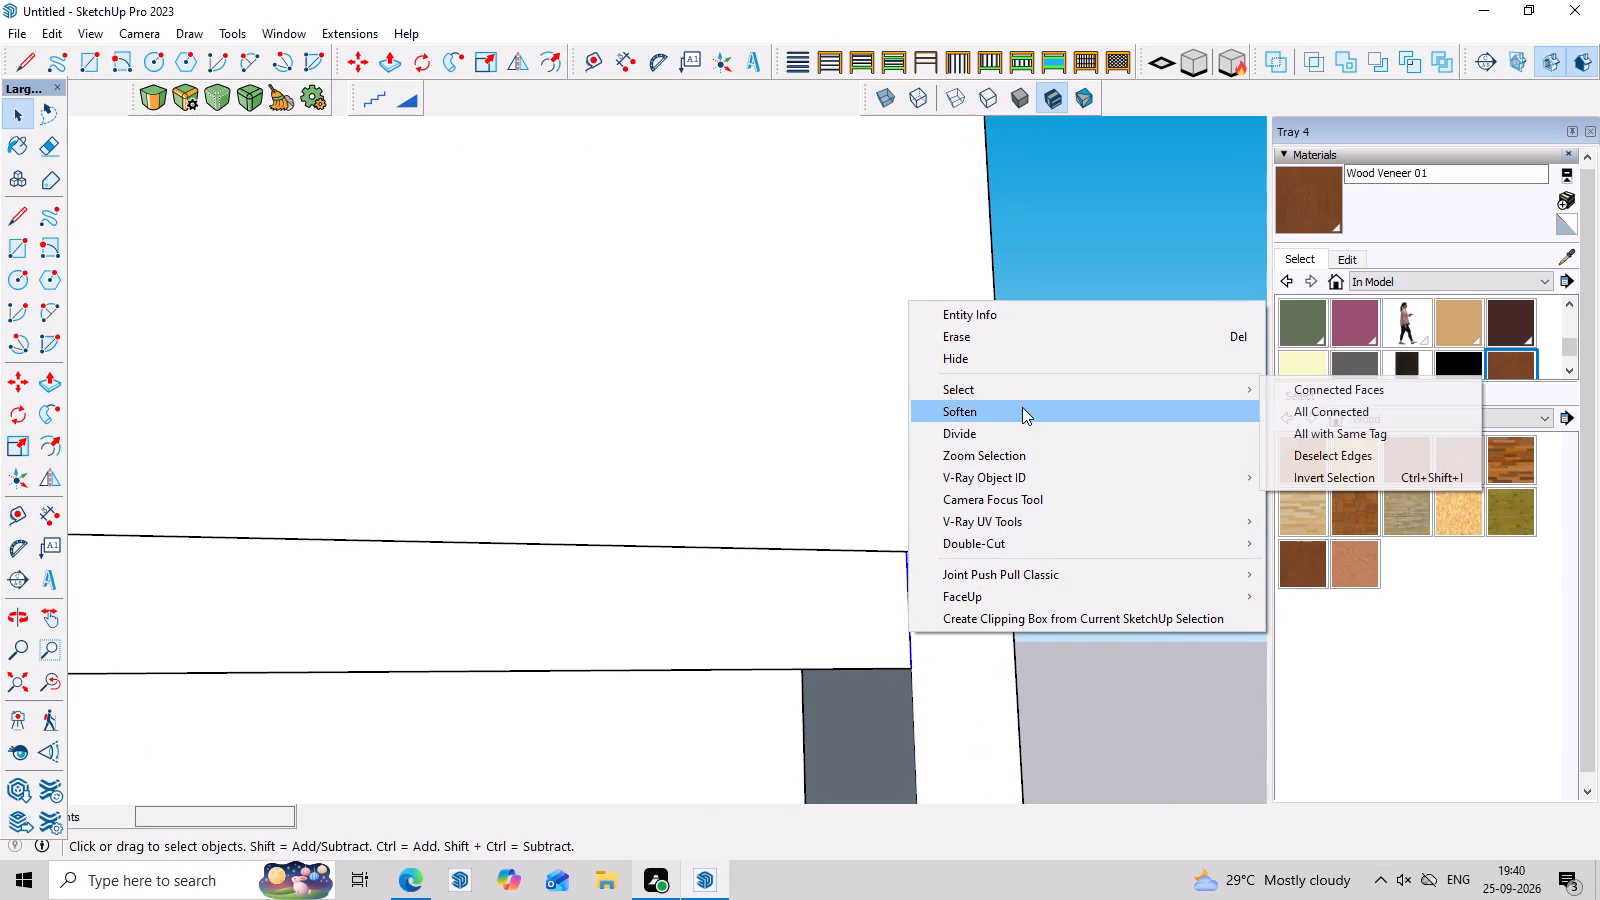
{"action": "left_click", "coordinate": [1023, 361]}
Extrude the border's vertical side strip beside the wood strips 2' back to the wall.
{"action": "scroll", "coordinate": [1008, 511], "scroll_direction": "down", "scroll_amount": 11}
{"action": "middle_click_drag", "start_coordinate": [1030, 592], "coordinate": [1030, 603]}
{"action": "middle_click_drag", "start_coordinate": [1092, 615], "coordinate": [869, 633]}
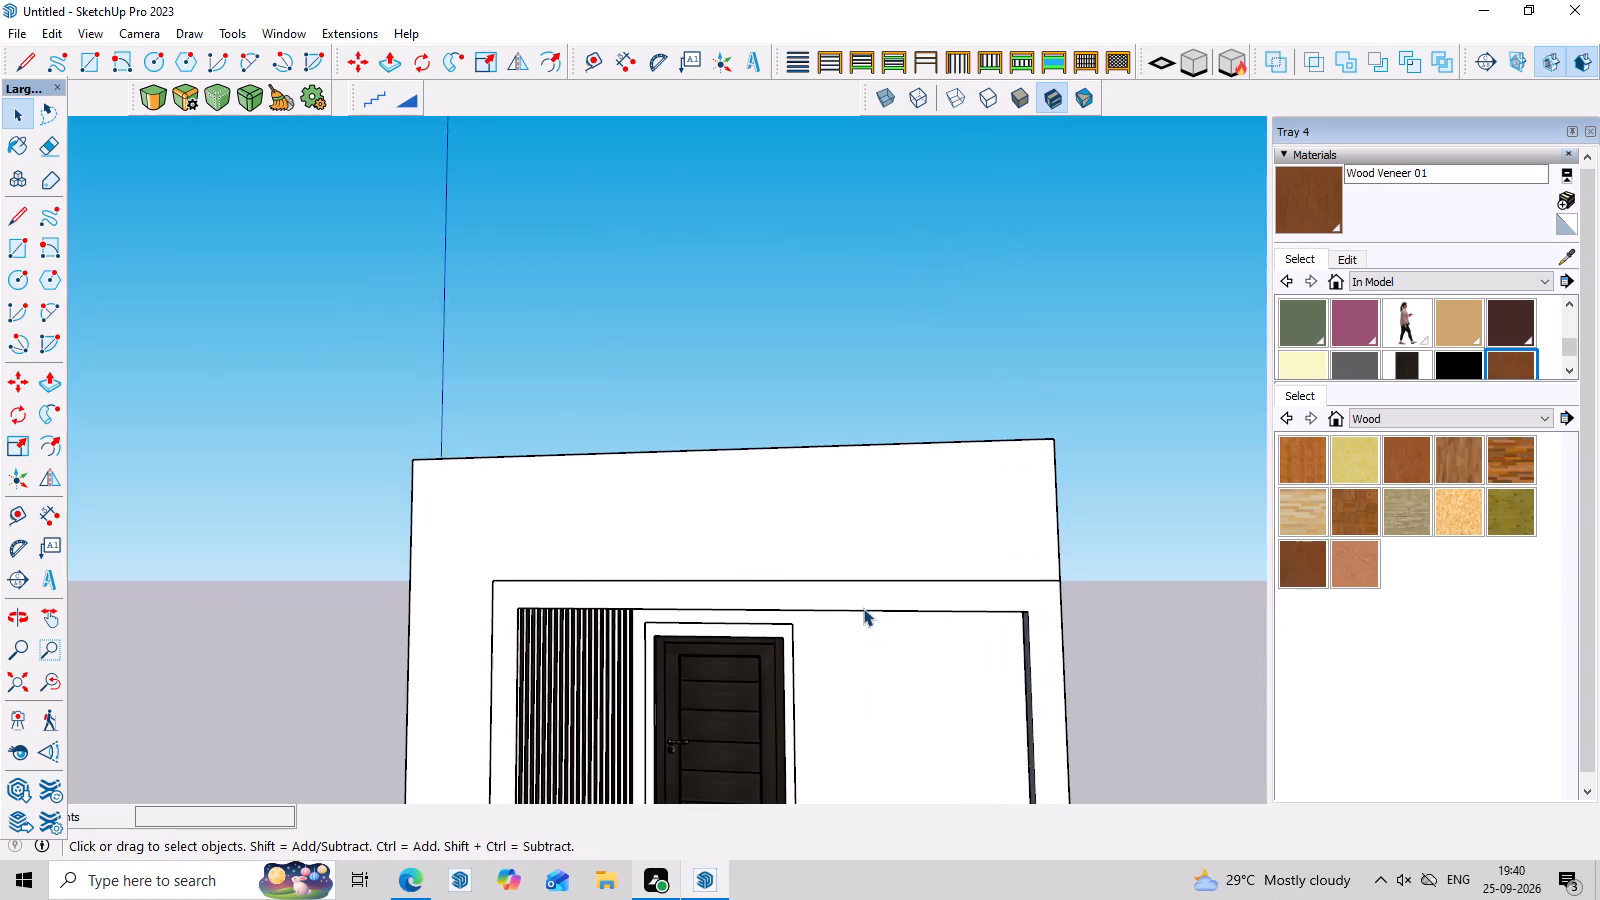
{"action": "scroll", "coordinate": [863, 607], "scroll_direction": "down", "scroll_amount": 8}
{"action": "middle_click_drag", "start_coordinate": [903, 656], "coordinate": [900, 705]}
{"action": "scroll", "coordinate": [869, 726], "scroll_direction": "up", "scroll_amount": 6}
{"action": "middle_click_drag", "start_coordinate": [929, 707], "coordinate": [972, 637]}
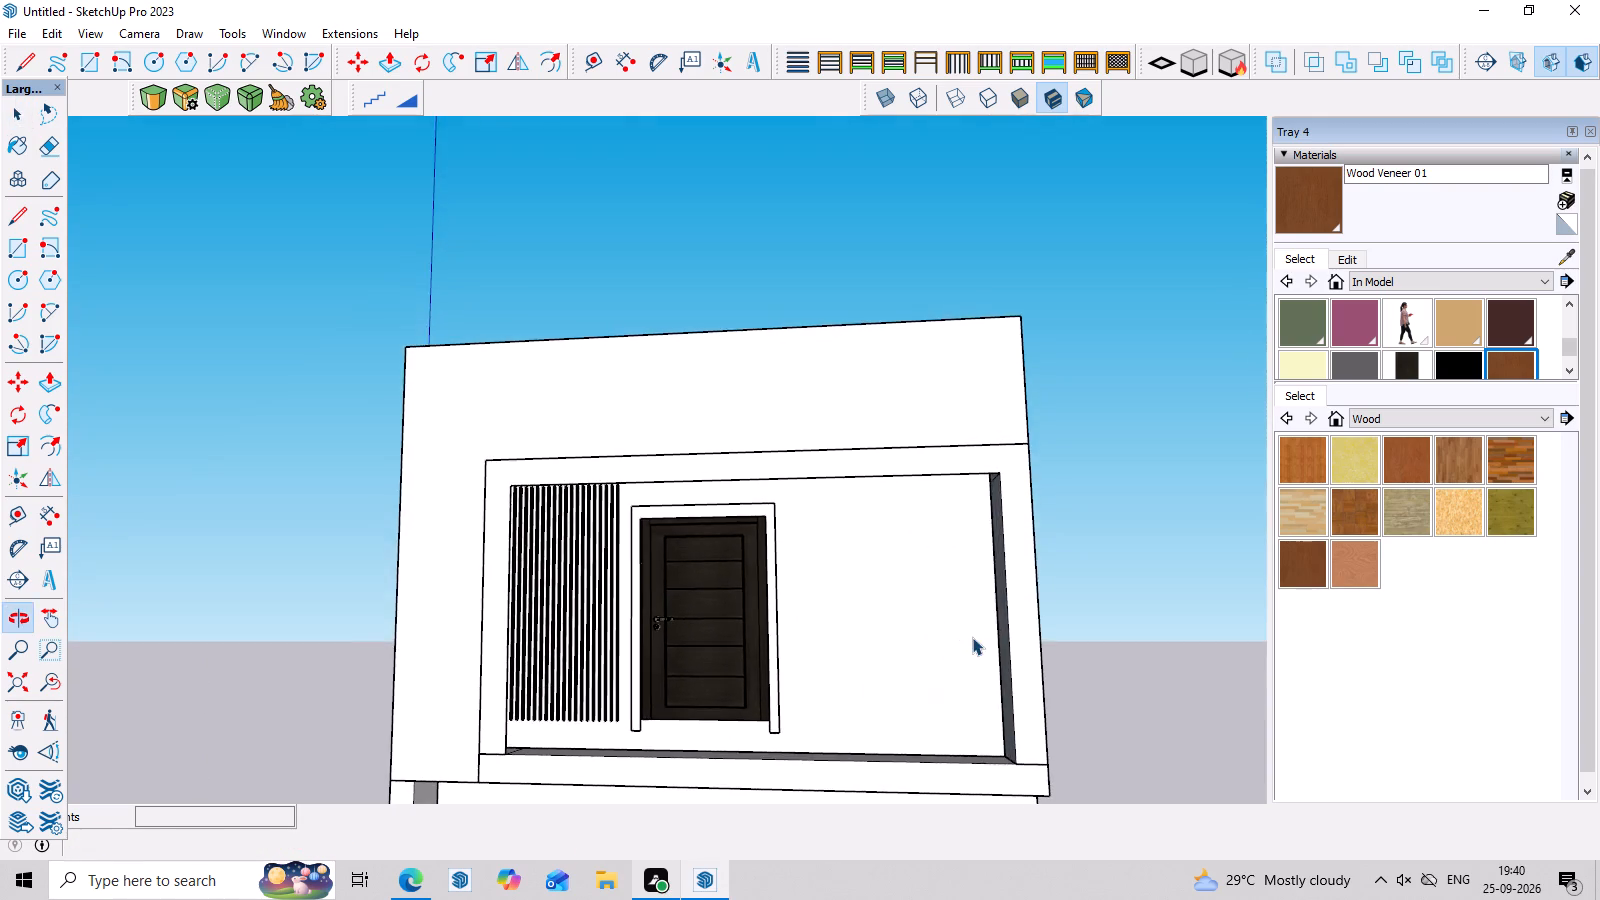
{"action": "scroll", "coordinate": [985, 667], "scroll_direction": "down", "scroll_amount": 4}
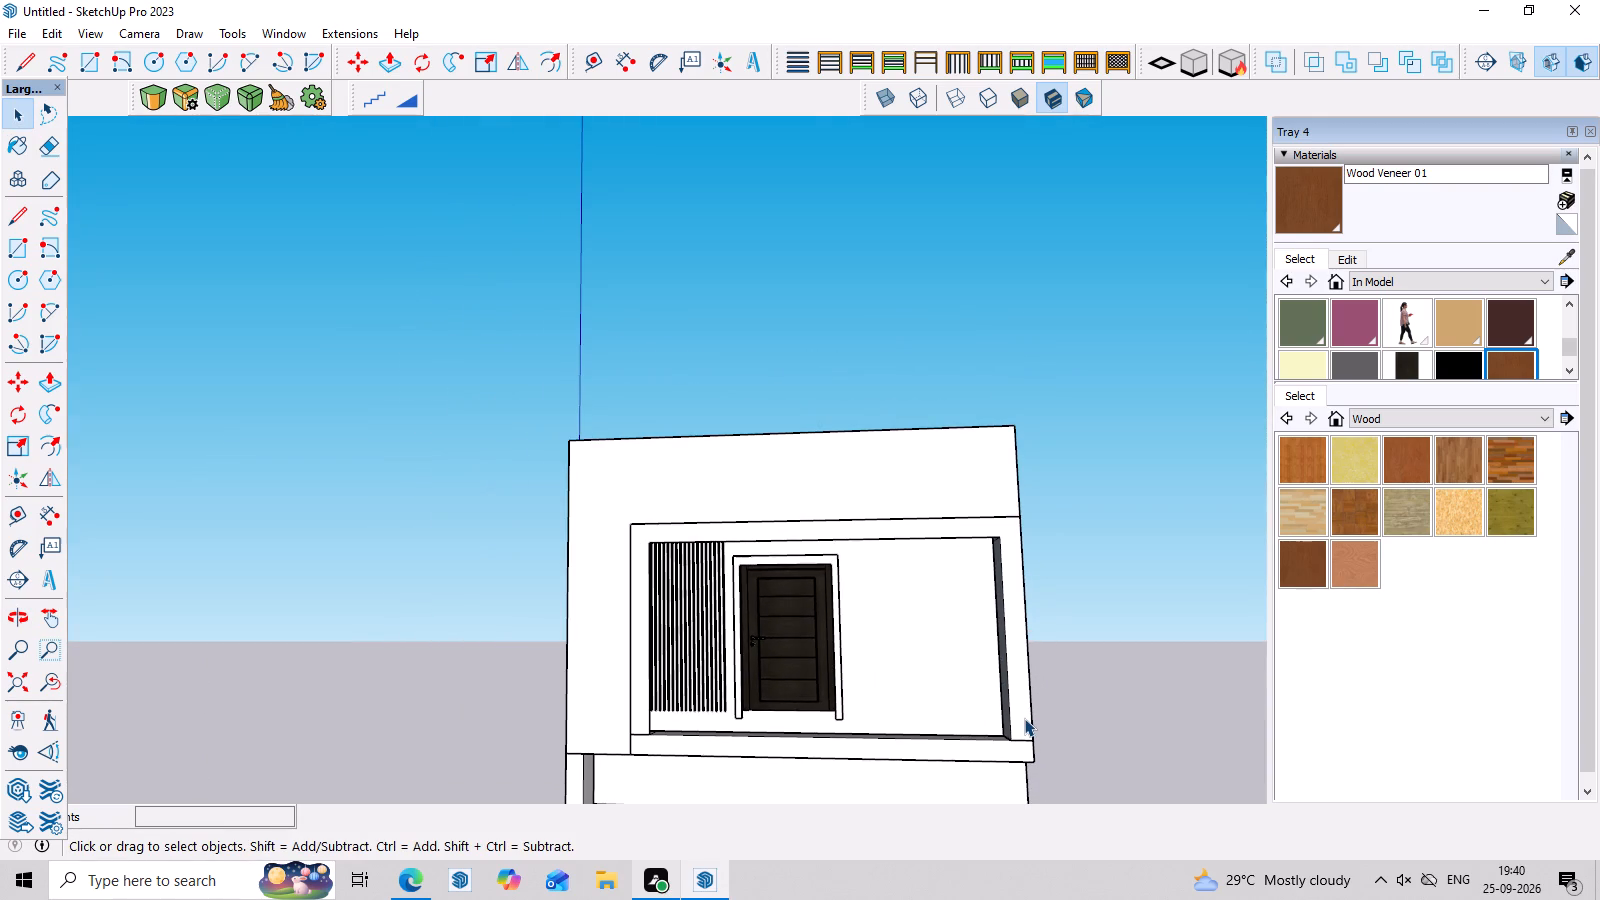
{"action": "middle_click_drag", "start_coordinate": [916, 656], "coordinate": [917, 709]}
{"action": "scroll", "coordinate": [767, 754], "scroll_direction": "up", "scroll_amount": 2}
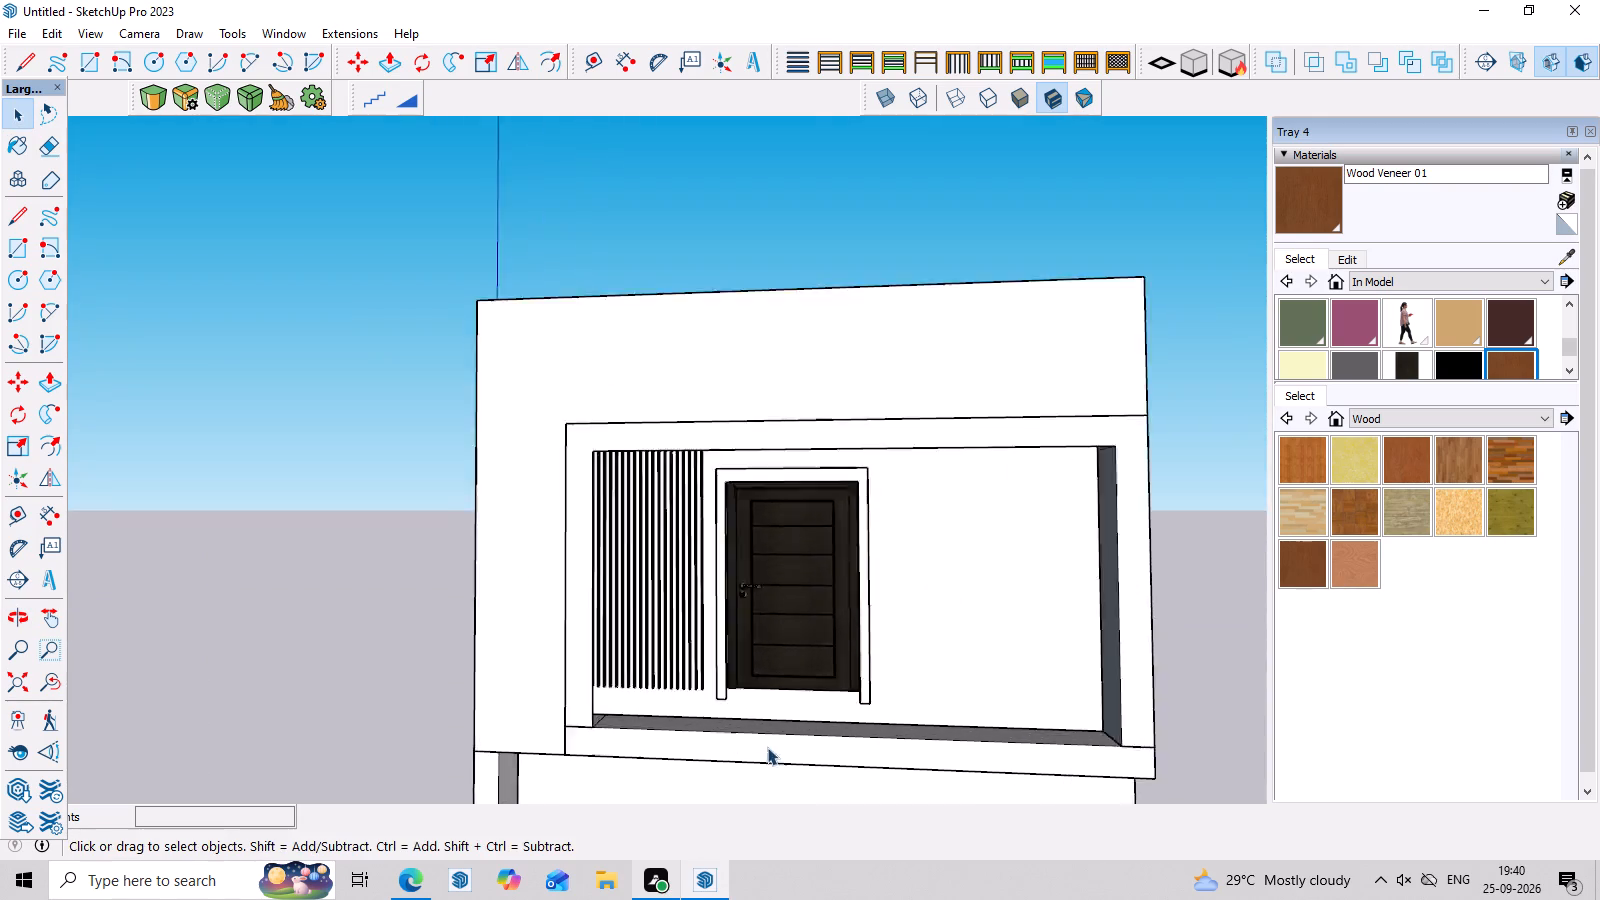
{"action": "scroll", "coordinate": [767, 747], "scroll_direction": "up", "scroll_amount": 4}
{"action": "middle_click_drag", "start_coordinate": [771, 734], "coordinate": [790, 798]}
{"action": "scroll", "coordinate": [626, 699], "scroll_direction": "up", "scroll_amount": 3}
{"action": "middle_click_drag", "start_coordinate": [628, 714], "coordinate": [637, 735]}
{"action": "scroll", "coordinate": [628, 730], "scroll_direction": "up", "scroll_amount": 3}
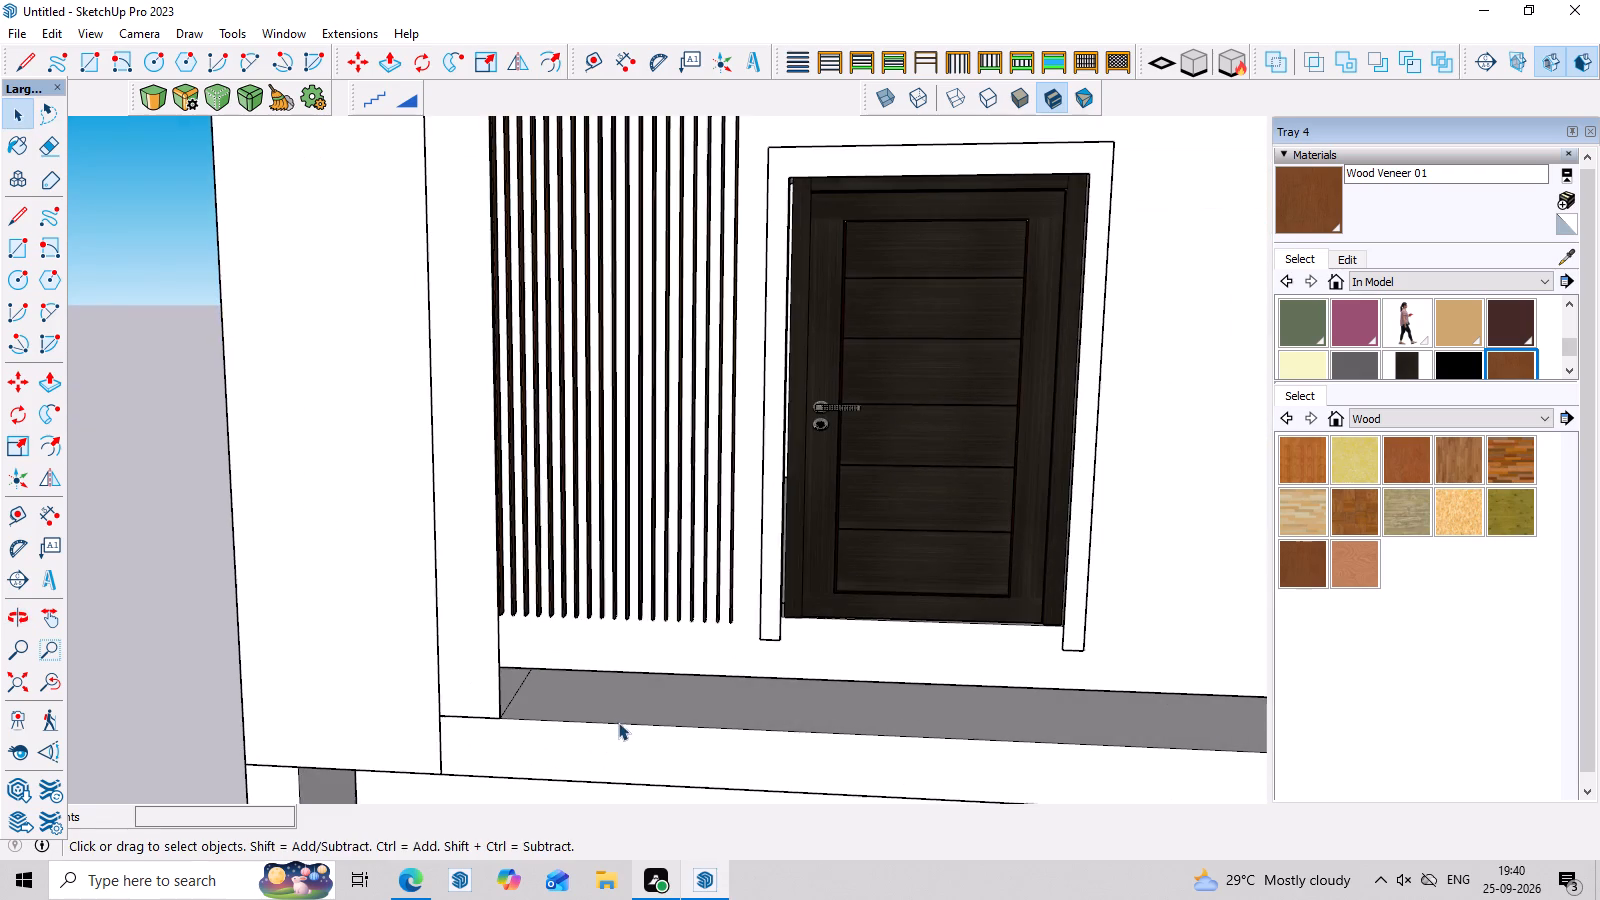
{"action": "middle_click_drag", "start_coordinate": [626, 722], "coordinate": [654, 714]}
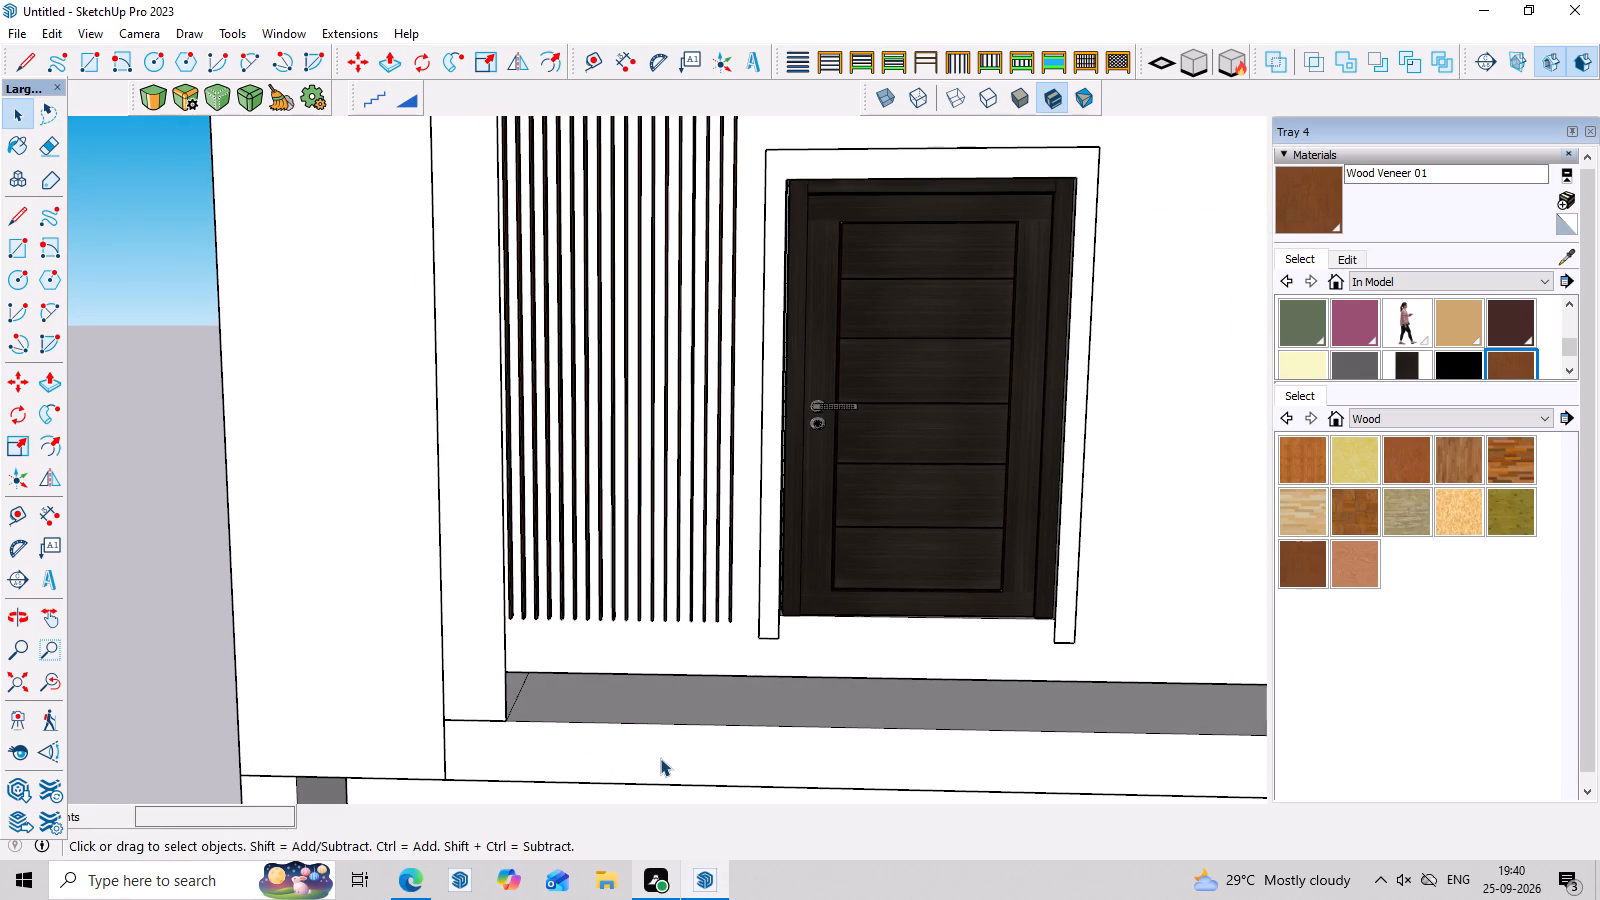
{"action": "middle_click_drag", "start_coordinate": [660, 758], "coordinate": [332, 850]}
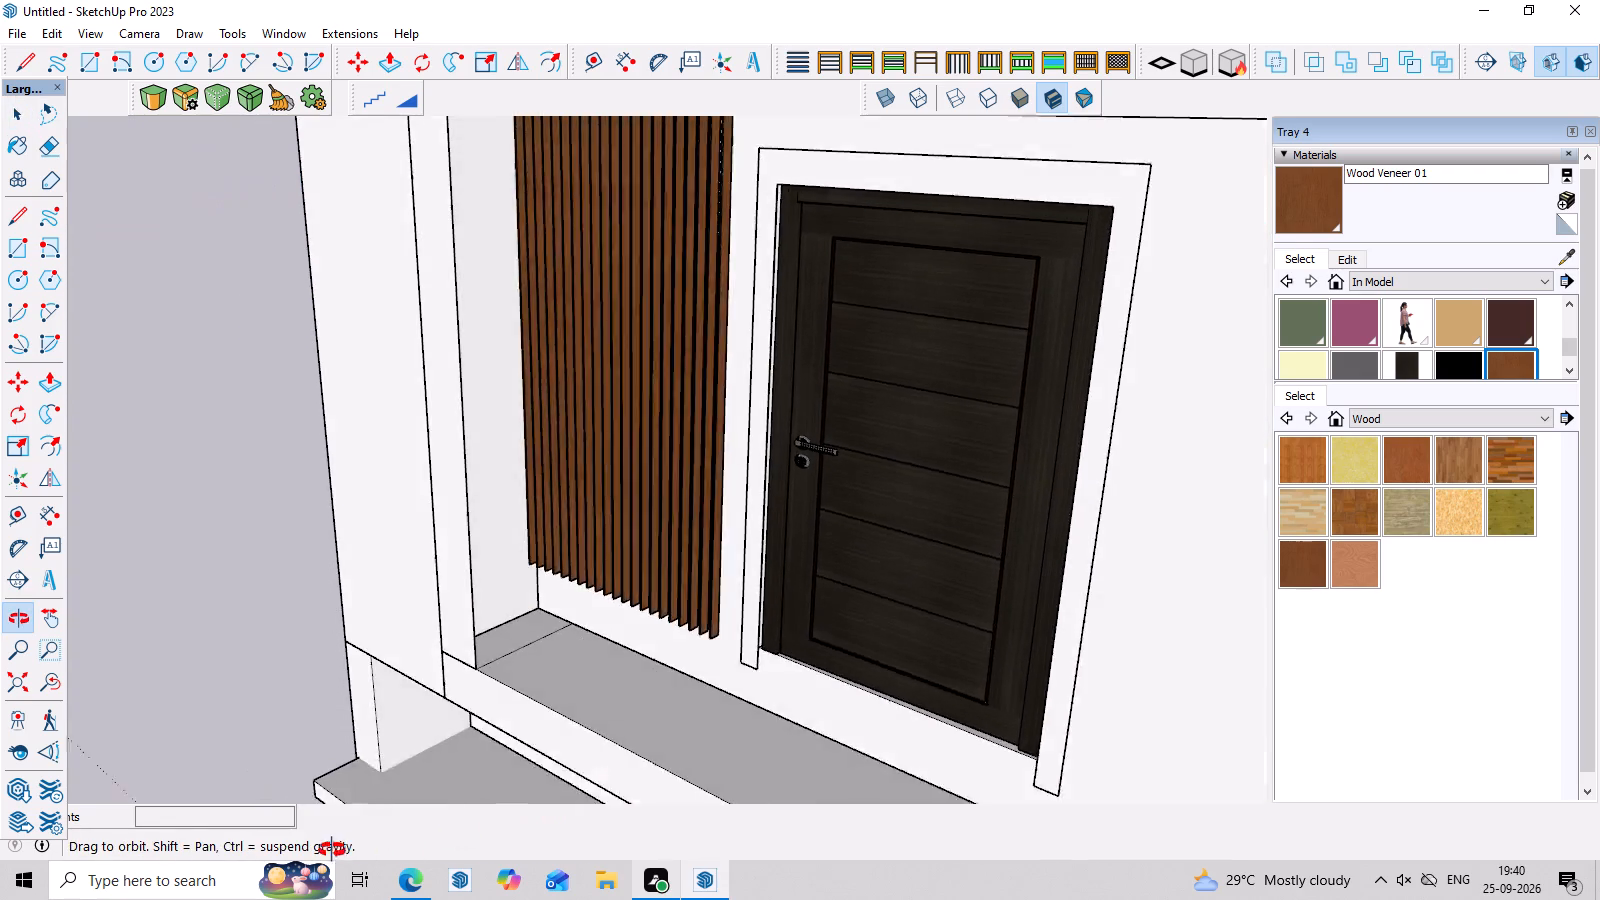
{"action": "middle_click_drag", "start_coordinate": [332, 850], "coordinate": [330, 850]}
{"action": "scroll", "coordinate": [460, 712], "scroll_direction": "up", "scroll_amount": 3}
{"action": "middle_click_drag", "start_coordinate": [589, 694], "coordinate": [483, 744]}
{"action": "scroll", "coordinate": [535, 509], "scroll_direction": "up", "scroll_amount": 3}
{"action": "middle_click_drag", "start_coordinate": [468, 549], "coordinate": [393, 597]}
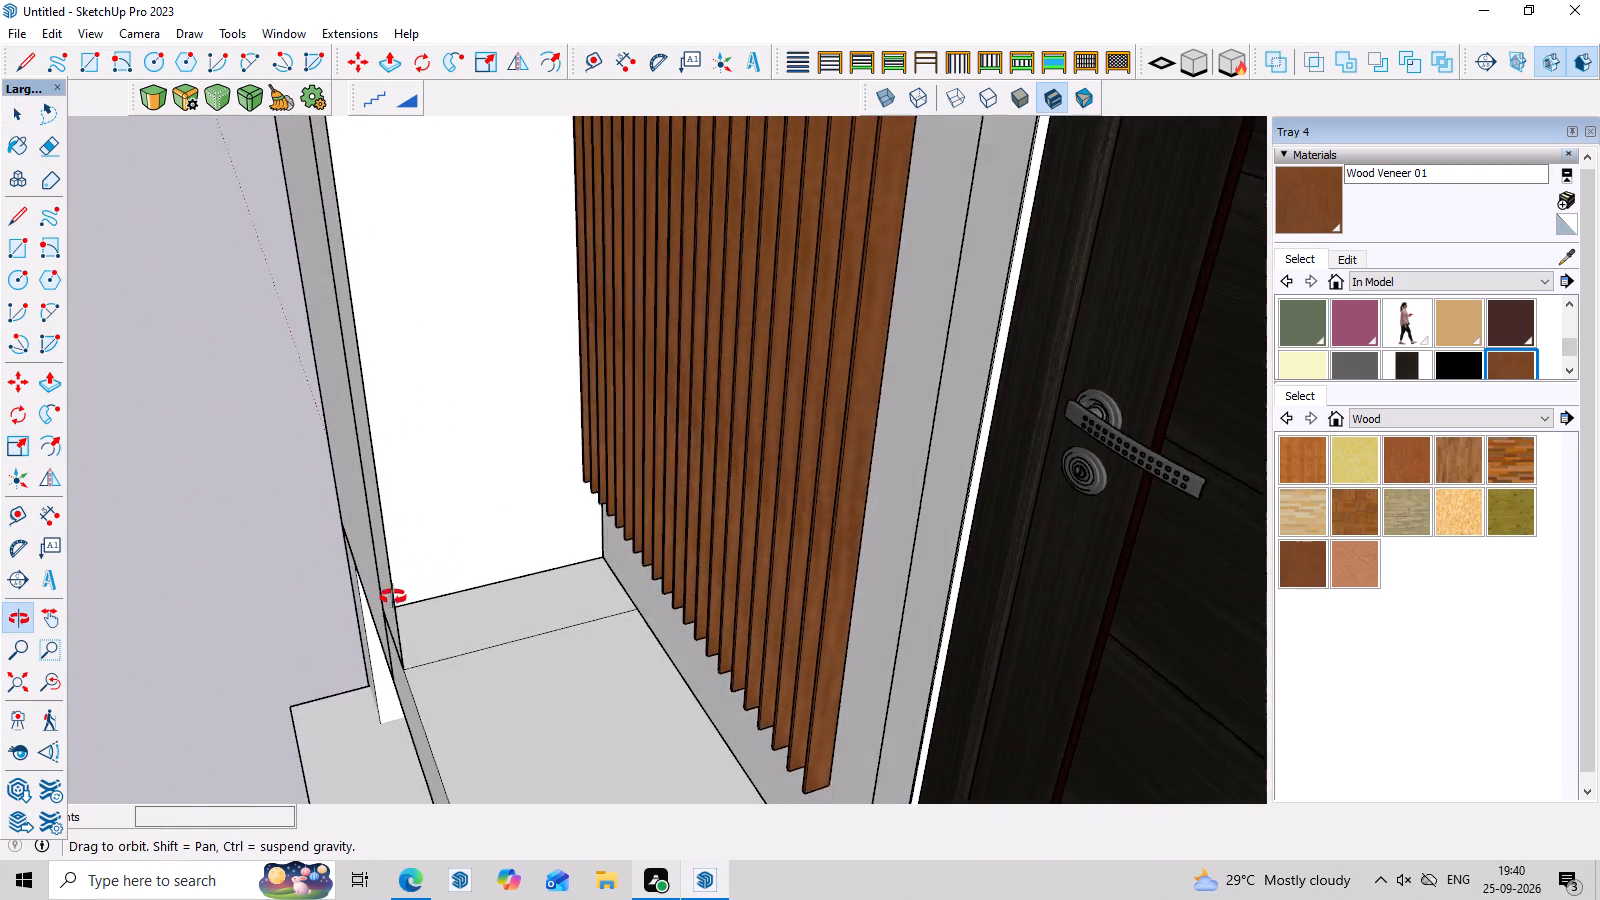
{"action": "middle_click_drag", "start_coordinate": [393, 597], "coordinate": [390, 599]}
{"action": "scroll", "coordinate": [405, 595], "scroll_direction": "up", "scroll_amount": 2}
{"action": "middle_click_drag", "start_coordinate": [416, 599], "coordinate": [328, 622]}
{"action": "scroll", "coordinate": [334, 573], "scroll_direction": "up", "scroll_amount": 2}
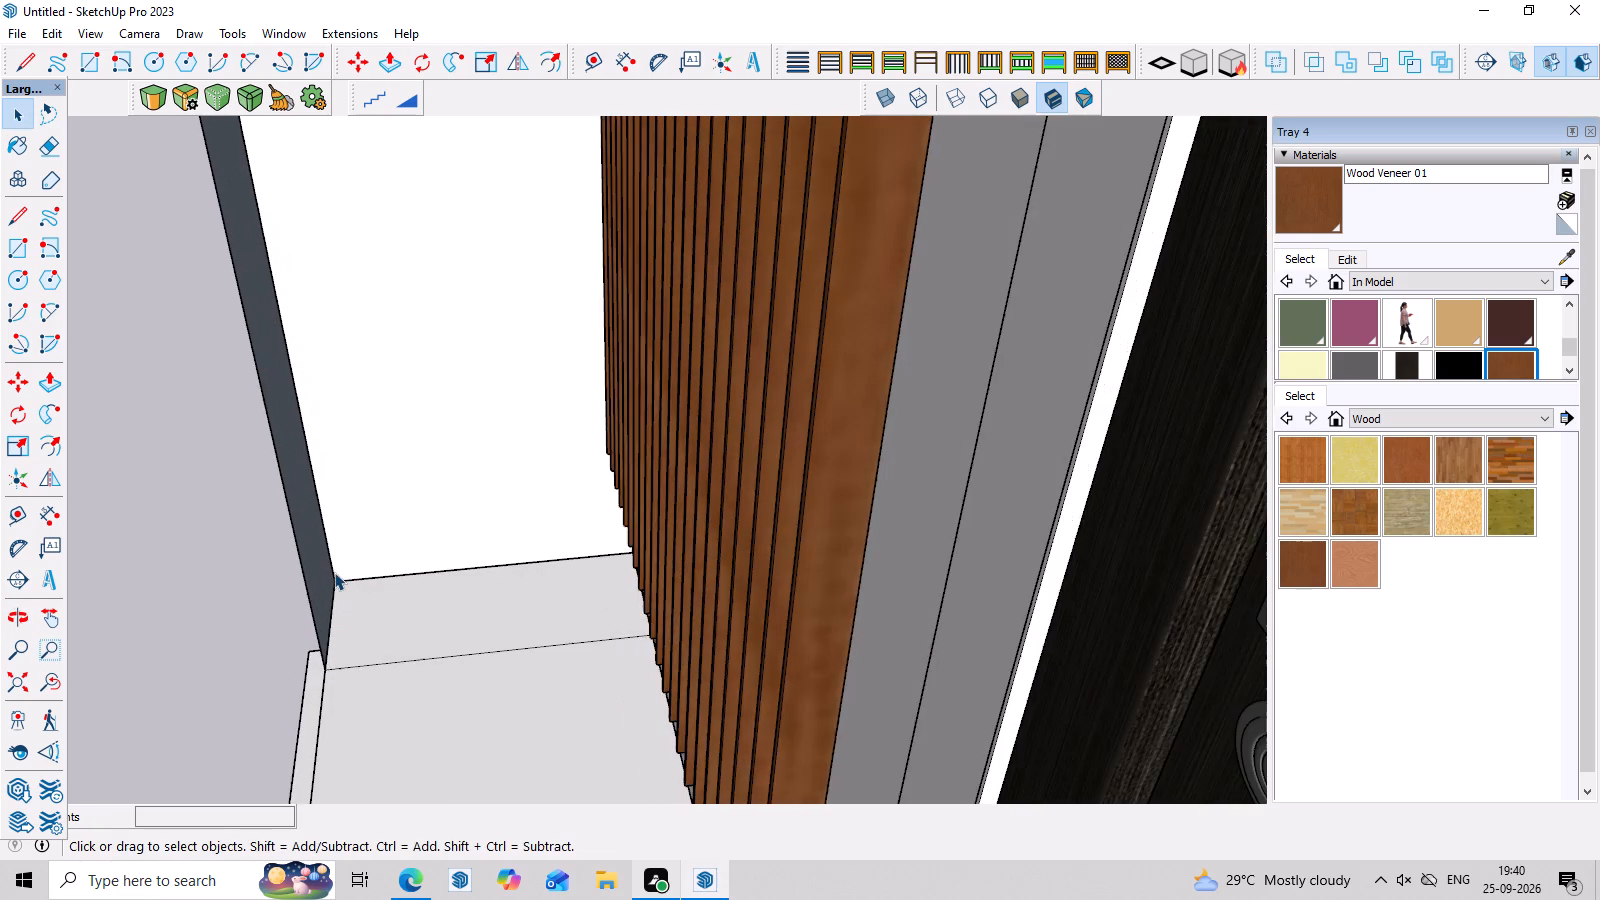
{"action": "left_click", "coordinate": [315, 575]}
{"action": "key", "text": "p"}
{"action": "left_click", "coordinate": [315, 575]}
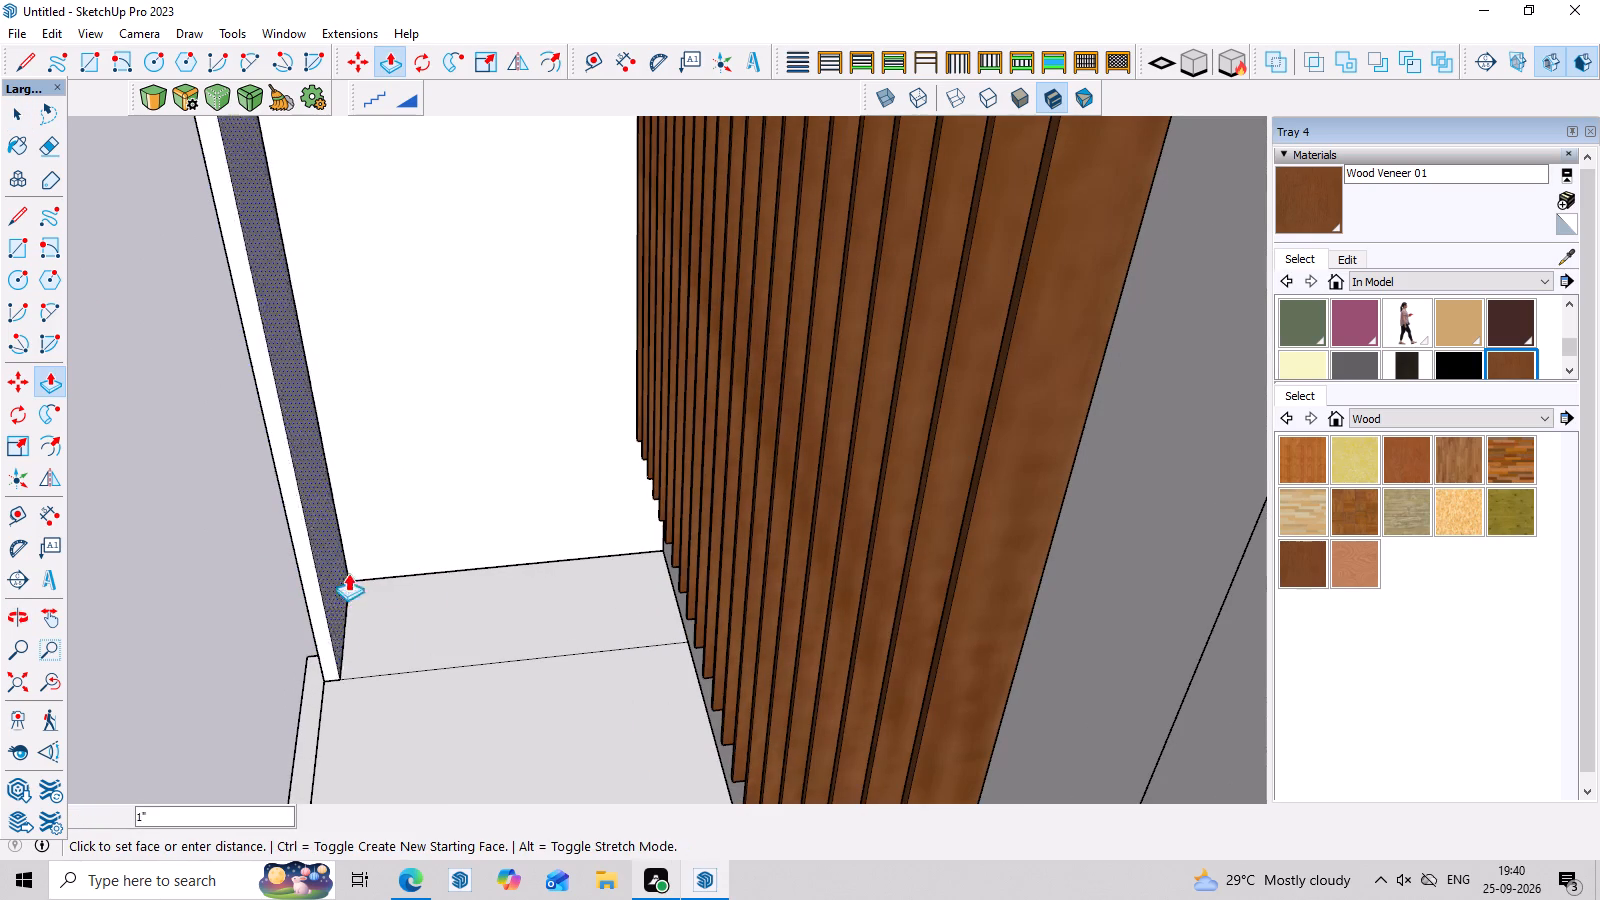
{"action": "left_click", "coordinate": [683, 636]}
{"action": "scroll", "coordinate": [641, 641], "scroll_direction": "down", "scroll_amount": 6}
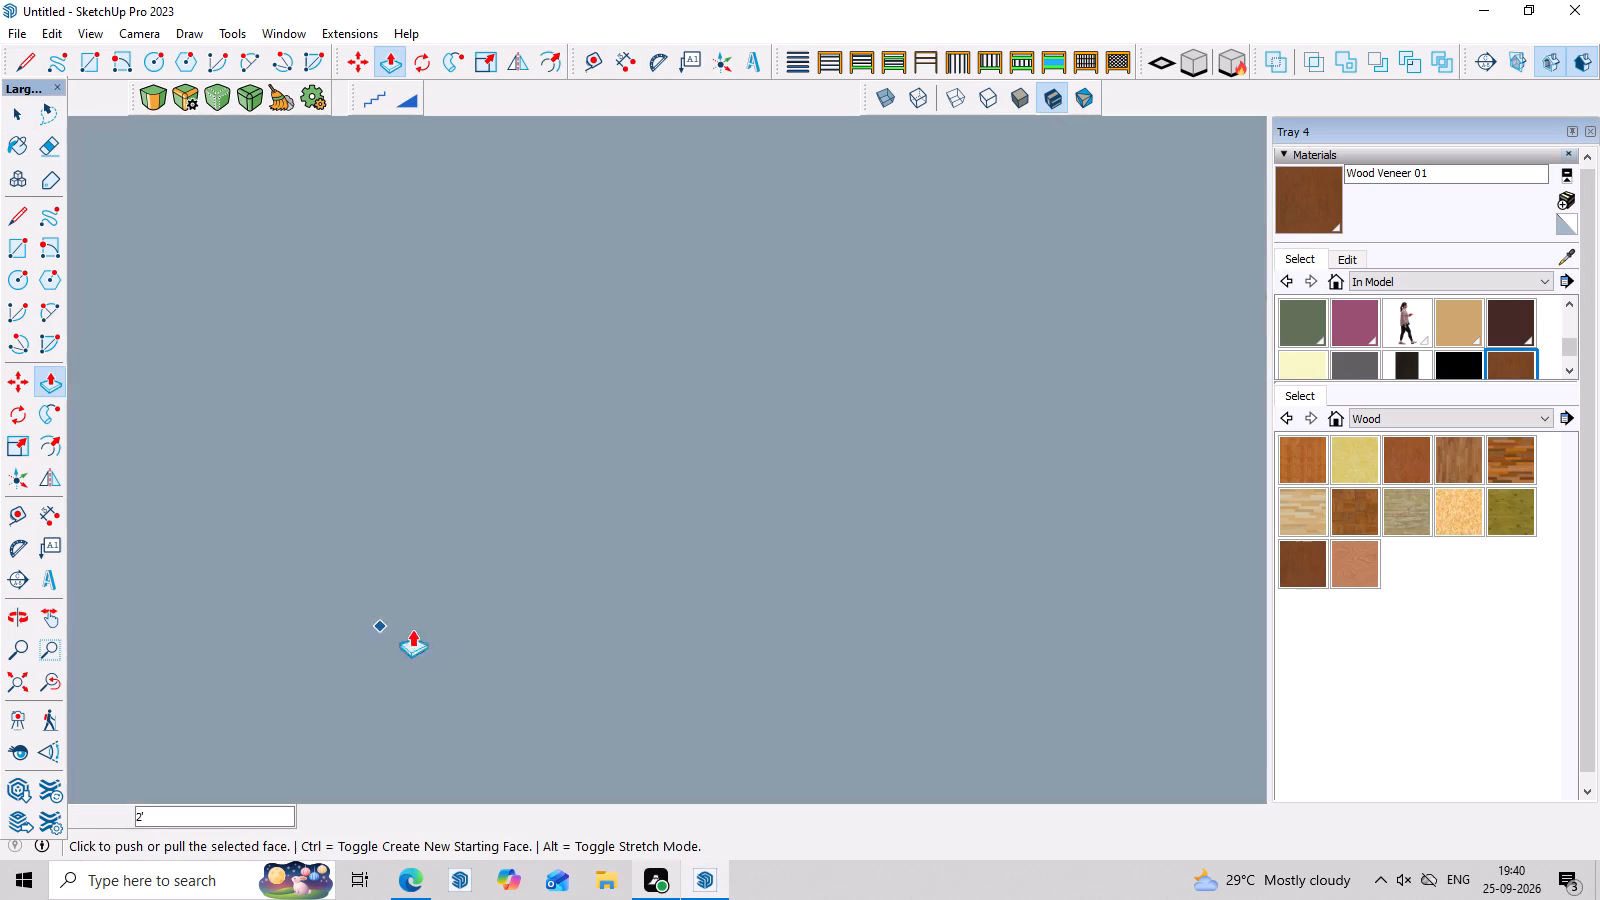
{"action": "middle_click_drag", "start_coordinate": [480, 645], "coordinate": [777, 638]}
{"action": "key", "text": "space"}
{"action": "left_click", "coordinate": [15, 678]}
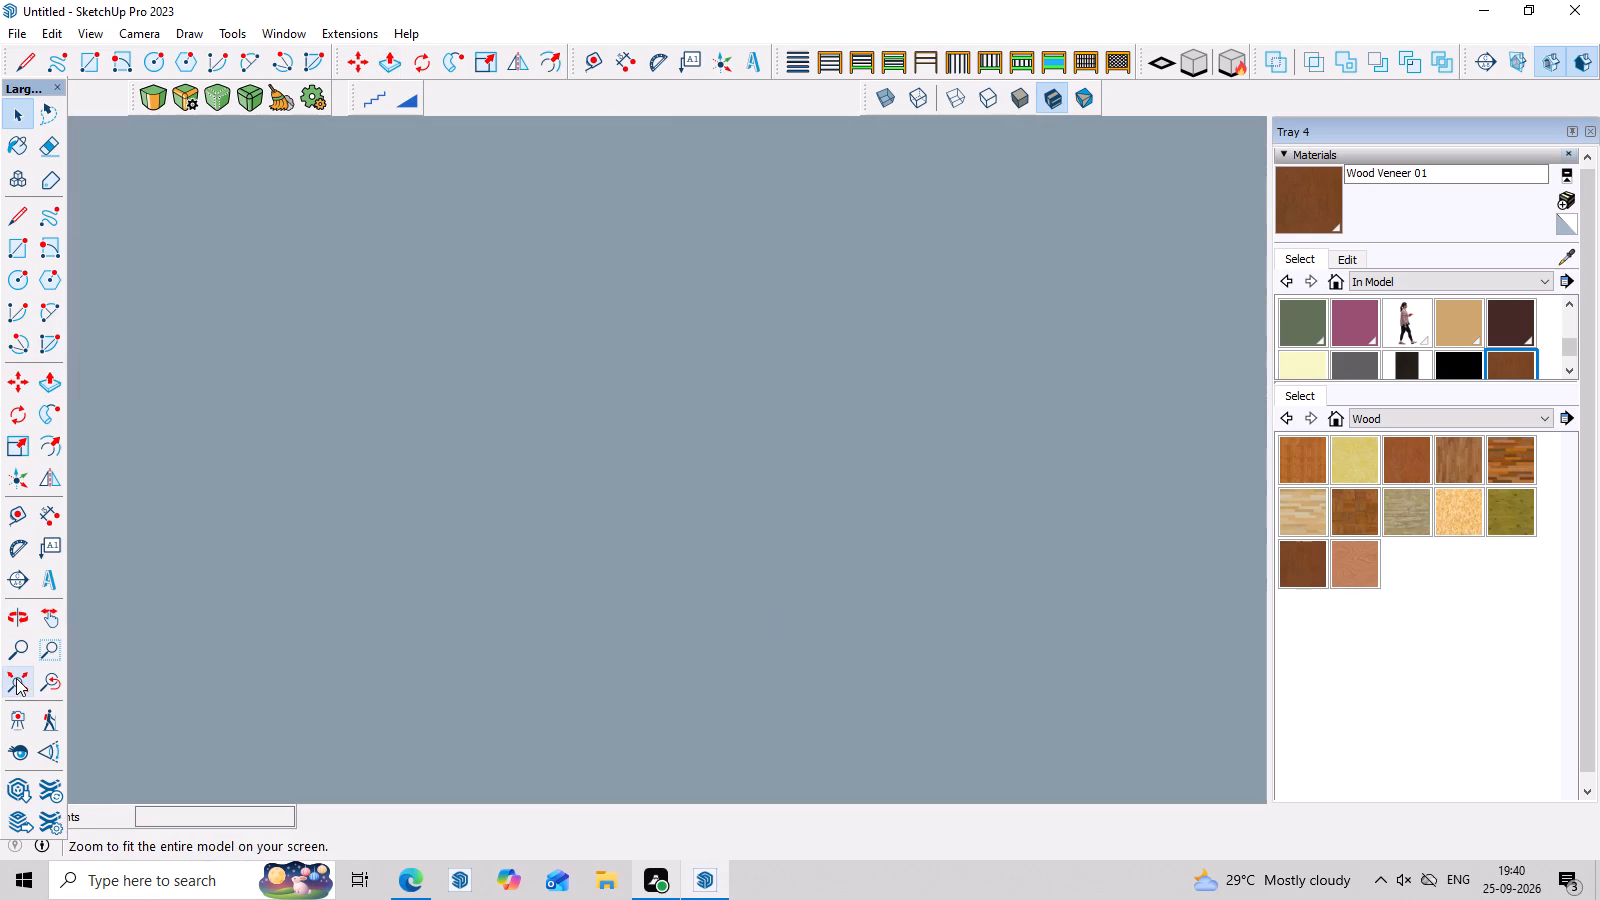
Examine the upper opening, its extruded side strips and its floor from the front, above and below.
{"action": "scroll", "coordinate": [91, 698], "scroll_direction": "down", "scroll_amount": 5}
{"action": "middle_click_drag", "start_coordinate": [409, 681], "coordinate": [610, 587]}
{"action": "scroll", "coordinate": [444, 604], "scroll_direction": "up", "scroll_amount": 3}
{"action": "middle_click_drag", "start_coordinate": [466, 605], "coordinate": [546, 538]}
{"action": "scroll", "coordinate": [472, 599], "scroll_direction": "up", "scroll_amount": 1}
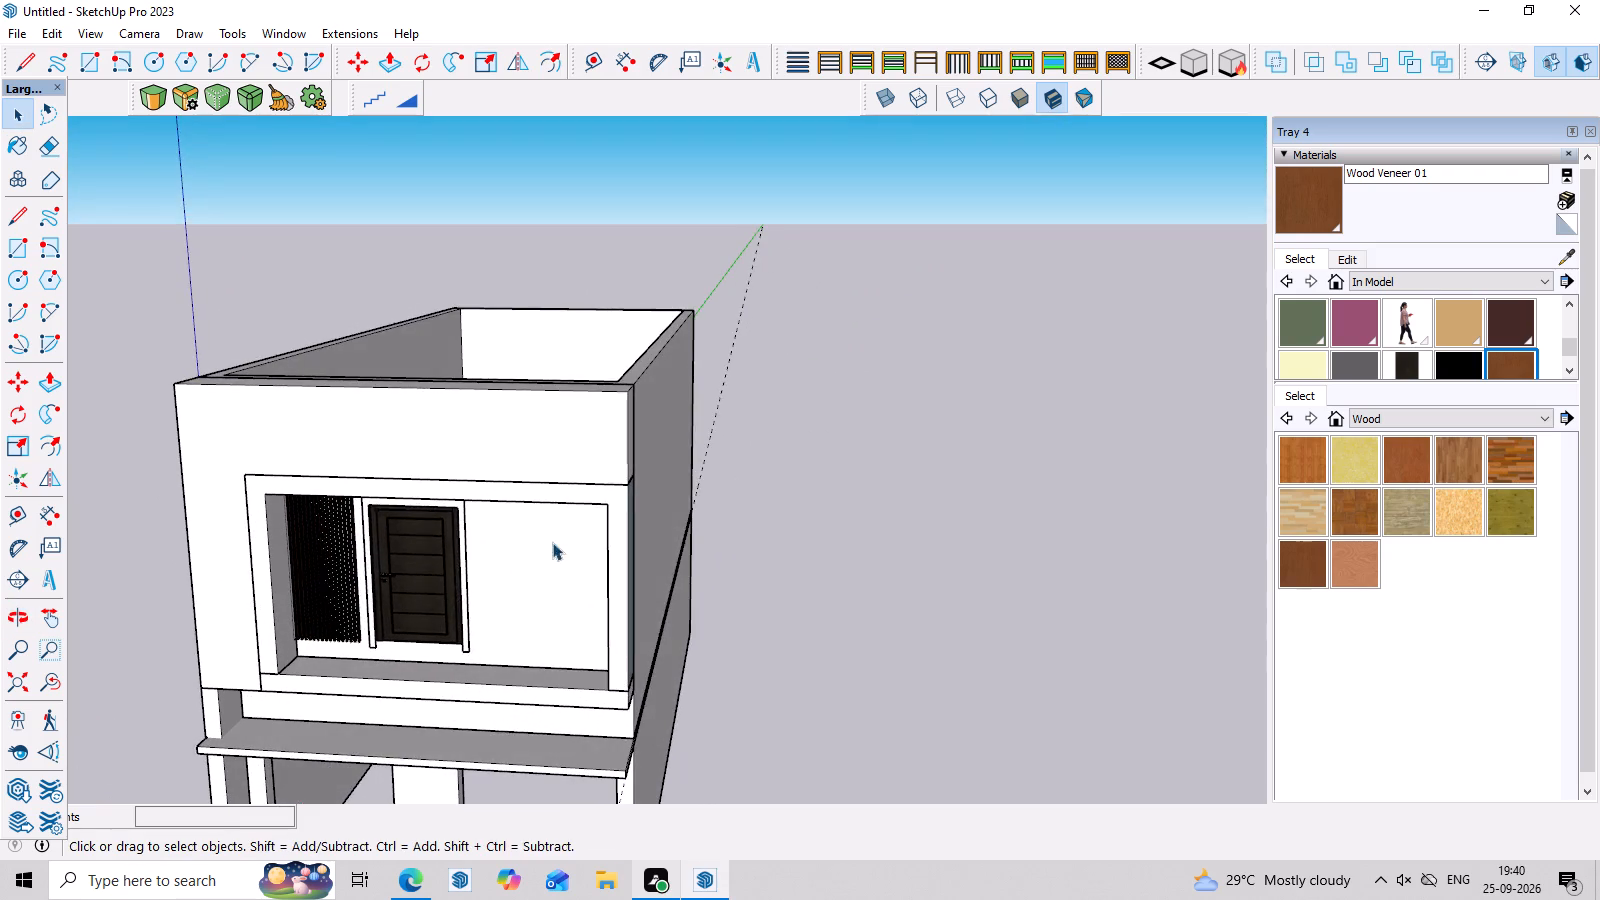
{"action": "scroll", "coordinate": [462, 653], "scroll_direction": "up", "scroll_amount": 3}
{"action": "middle_click_drag", "start_coordinate": [479, 661], "coordinate": [587, 581]}
{"action": "middle_click_drag", "start_coordinate": [587, 581], "coordinate": [568, 586]}
{"action": "scroll", "coordinate": [431, 608], "scroll_direction": "up", "scroll_amount": 2}
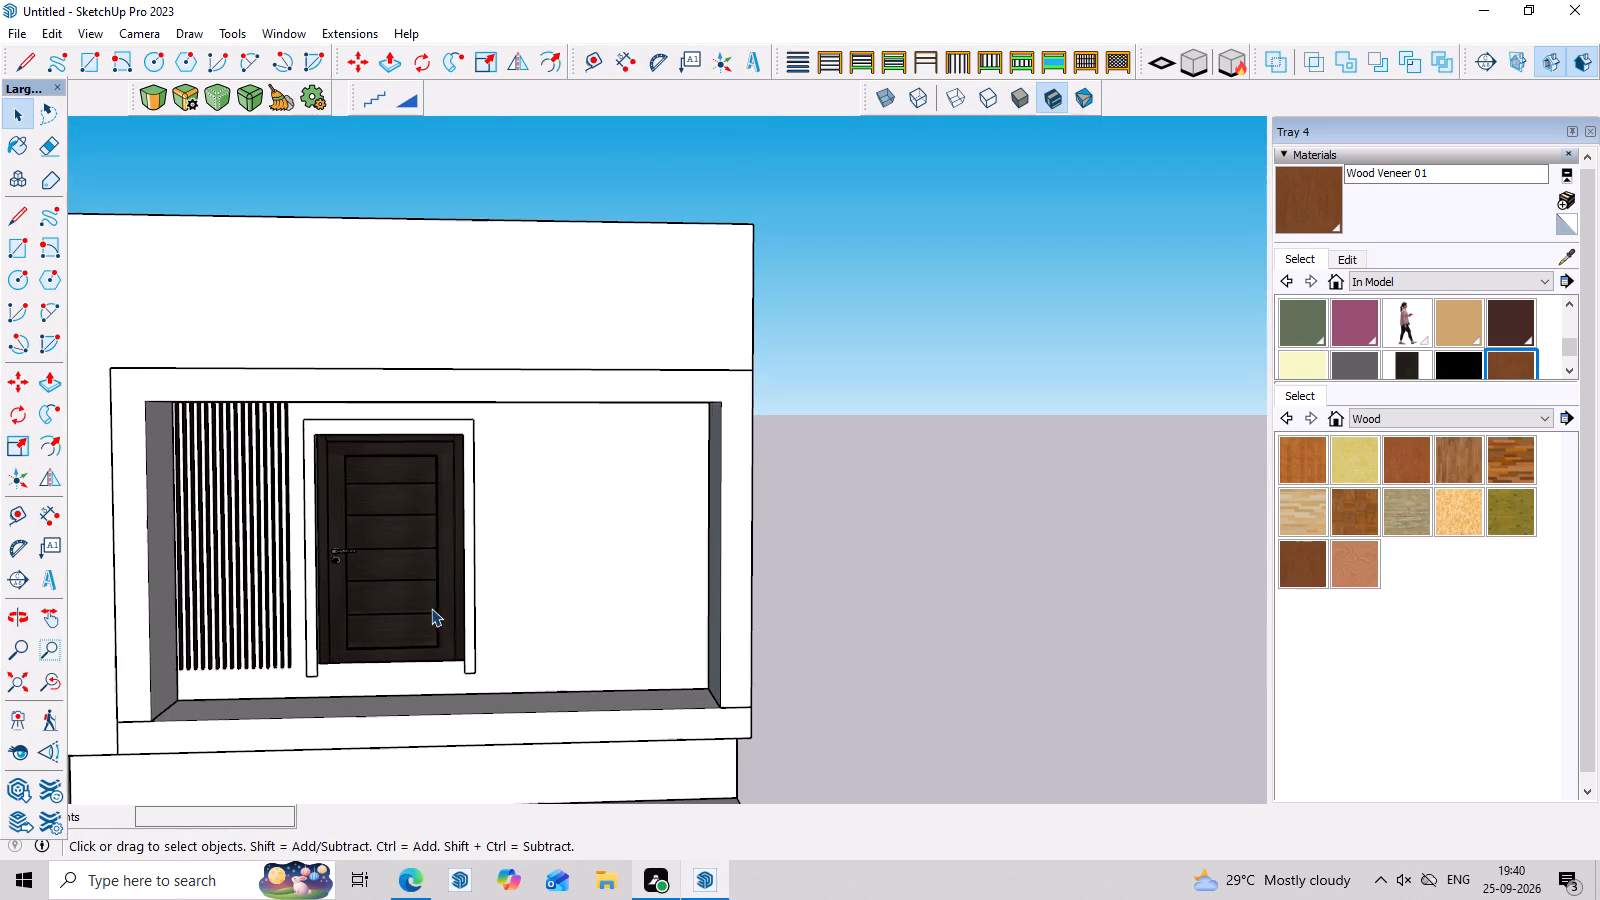
{"action": "middle_click_drag", "start_coordinate": [481, 618], "coordinate": [411, 635]}
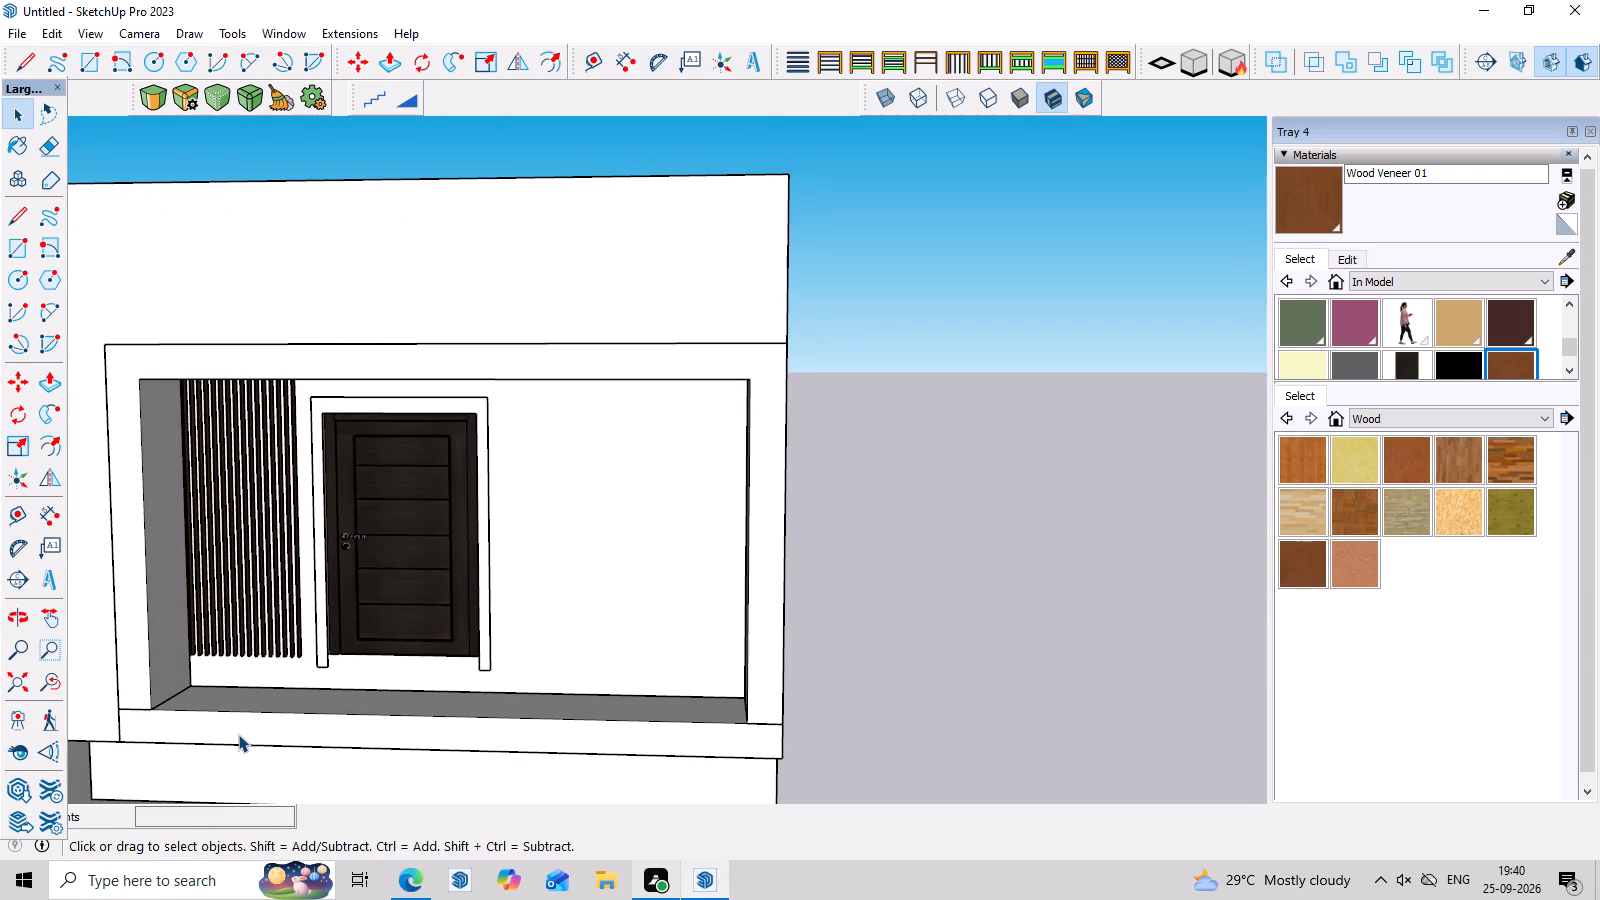
{"action": "middle_click_drag", "start_coordinate": [299, 699], "coordinate": [409, 653]}
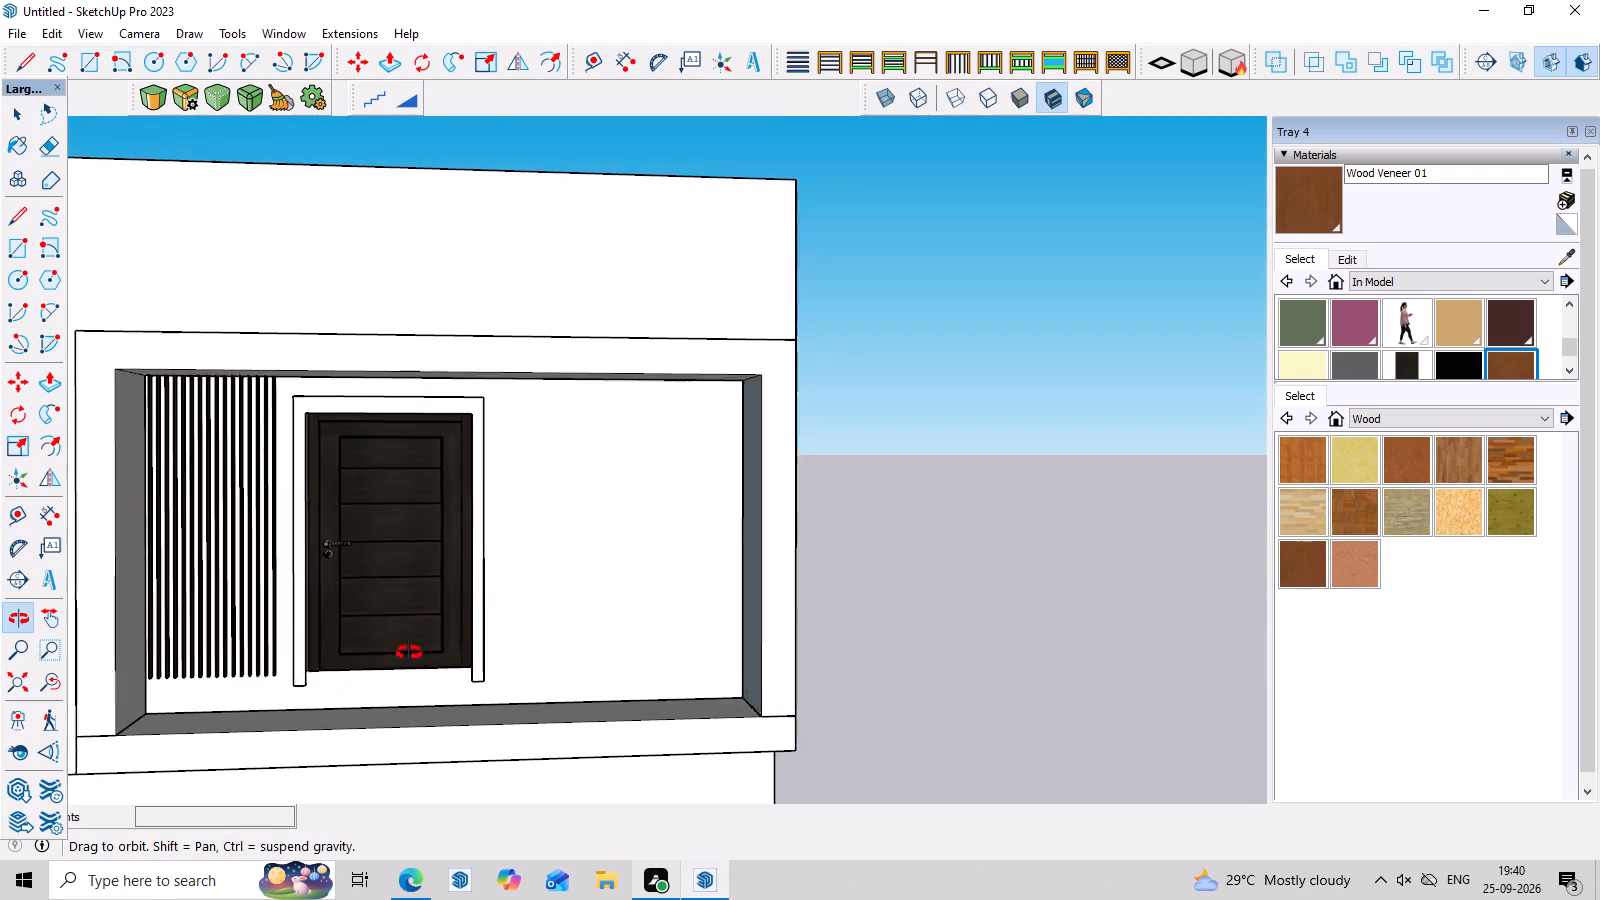
{"action": "middle_click_drag", "start_coordinate": [409, 653], "coordinate": [418, 651]}
{"action": "scroll", "coordinate": [418, 651], "scroll_direction": "down", "scroll_amount": 6}
{"action": "middle_click_drag", "start_coordinate": [821, 676], "coordinate": [777, 699]}
{"action": "scroll", "coordinate": [457, 702], "scroll_direction": "up", "scroll_amount": 3}
{"action": "middle_click_drag", "start_coordinate": [501, 710], "coordinate": [518, 665]}
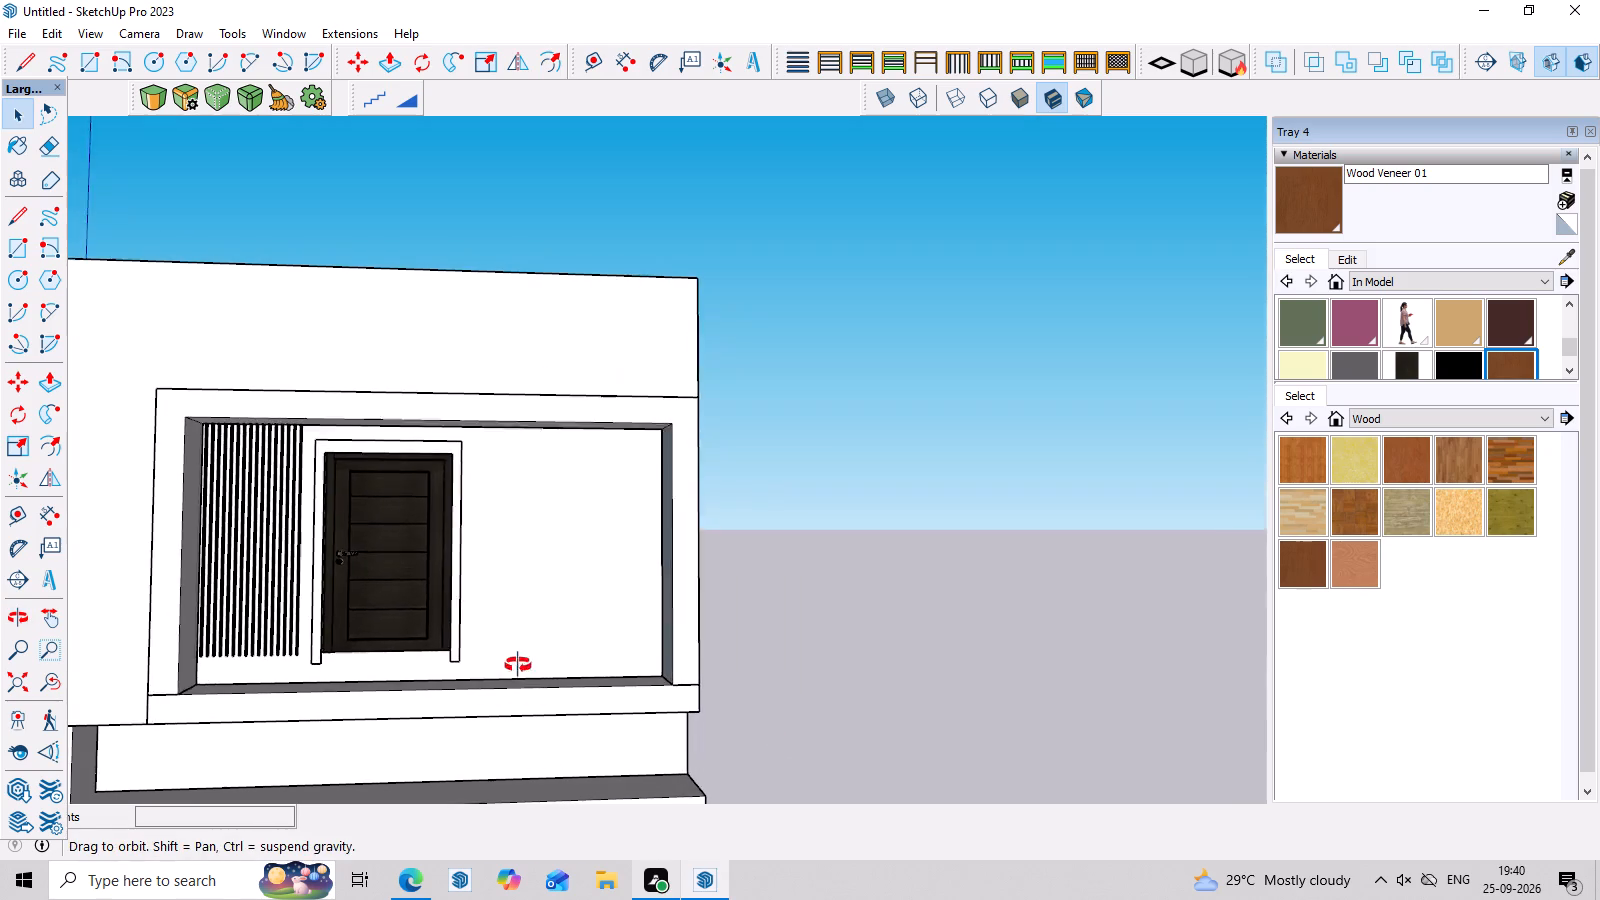
{"action": "middle_click_drag", "start_coordinate": [518, 665], "coordinate": [520, 650]}
{"action": "scroll", "coordinate": [546, 856], "scroll_direction": "up", "scroll_amount": 2}
{"action": "middle_click_drag", "start_coordinate": [538, 898], "coordinate": [520, 899]}
{"action": "middle_click_drag", "start_coordinate": [522, 680], "coordinate": [483, 857]}
{"action": "scroll", "coordinate": [468, 614], "scroll_direction": "up", "scroll_amount": 3}
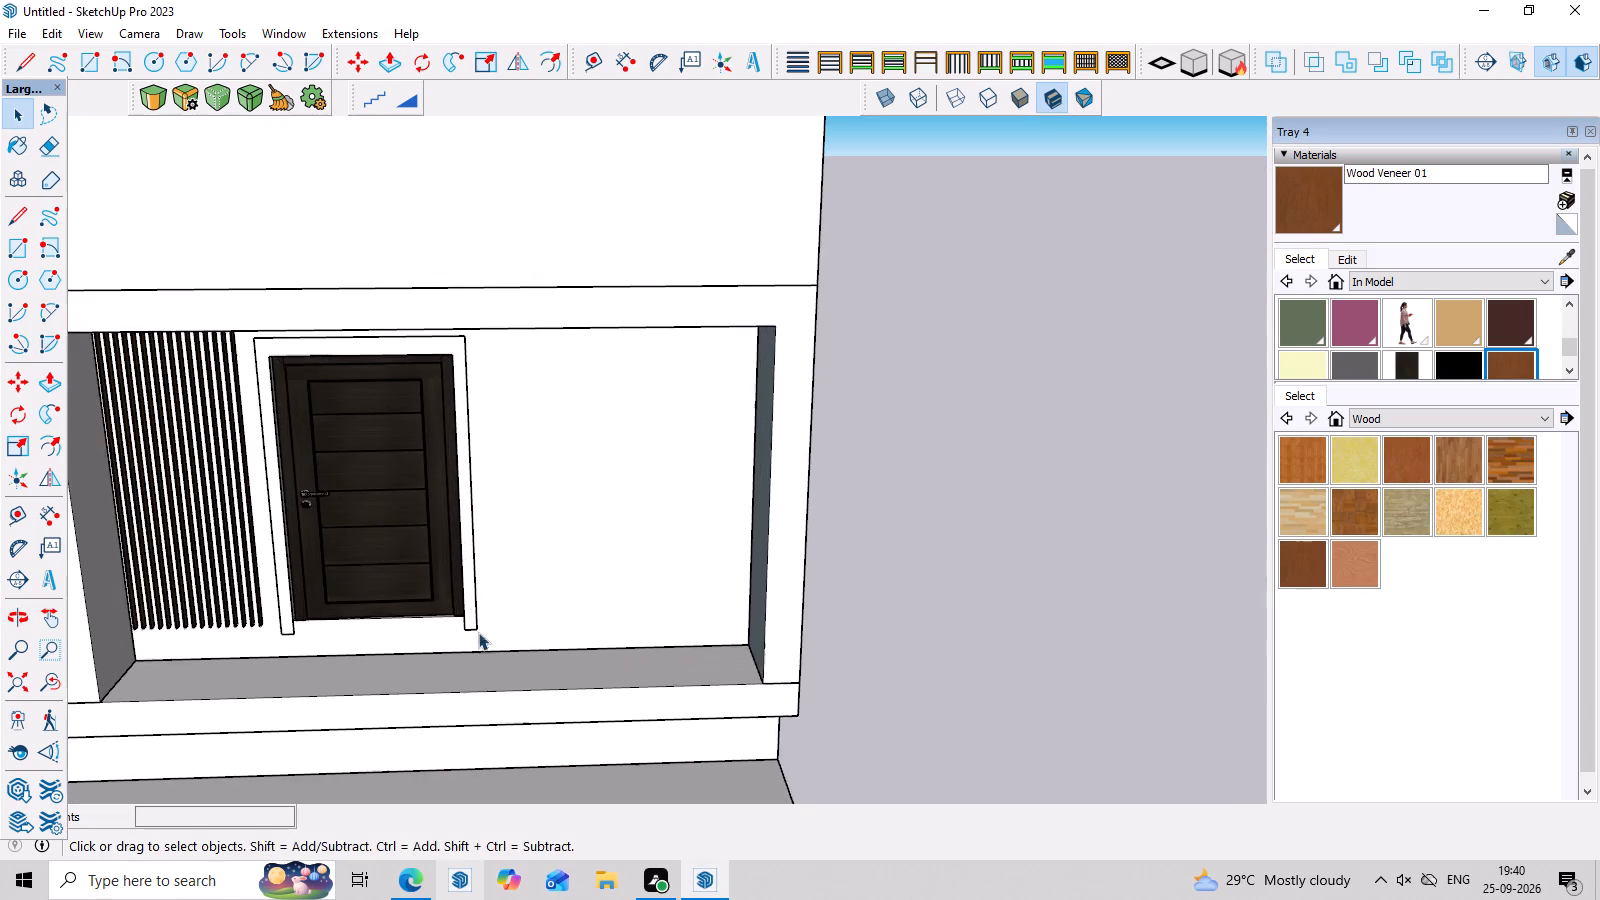
{"action": "middle_click_drag", "start_coordinate": [506, 676], "coordinate": [499, 746]}
{"action": "scroll", "coordinate": [579, 690], "scroll_direction": "down", "scroll_amount": 8}
{"action": "middle_click_drag", "start_coordinate": [616, 721], "coordinate": [639, 500]}
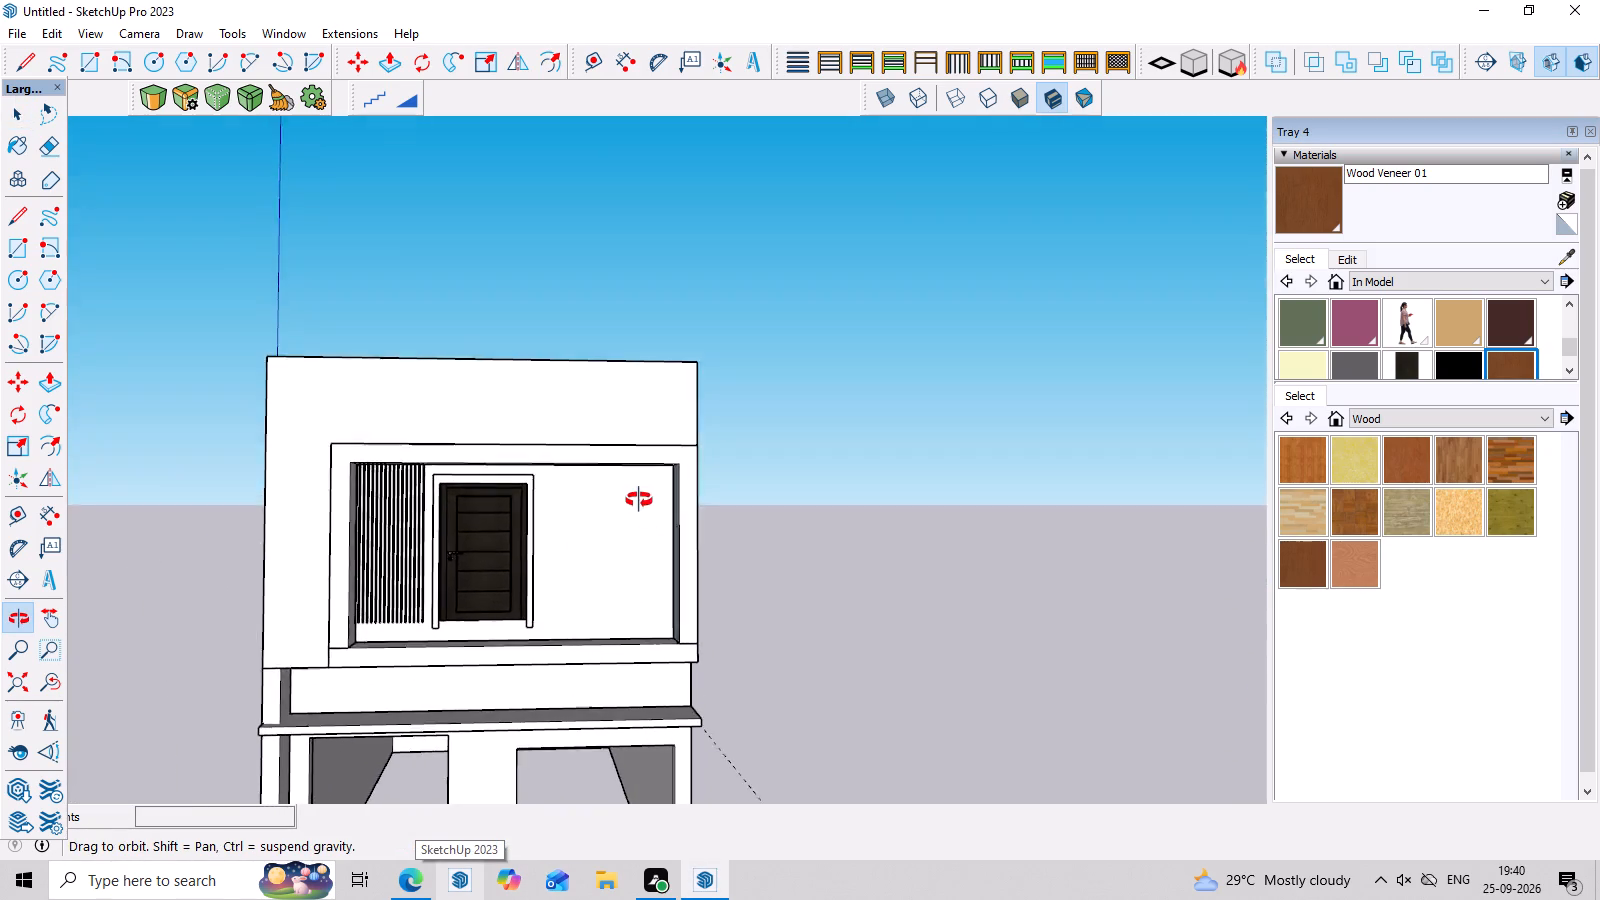
{"action": "middle_click_drag", "start_coordinate": [639, 500], "coordinate": [585, 813]}
{"action": "scroll", "coordinate": [472, 739], "scroll_direction": "down", "scroll_amount": 2}
{"action": "middle_click_drag", "start_coordinate": [478, 720], "coordinate": [476, 769]}
{"action": "scroll", "coordinate": [403, 731], "scroll_direction": "up", "scroll_amount": 8}
{"action": "middle_click_drag", "start_coordinate": [409, 648], "coordinate": [412, 632]}
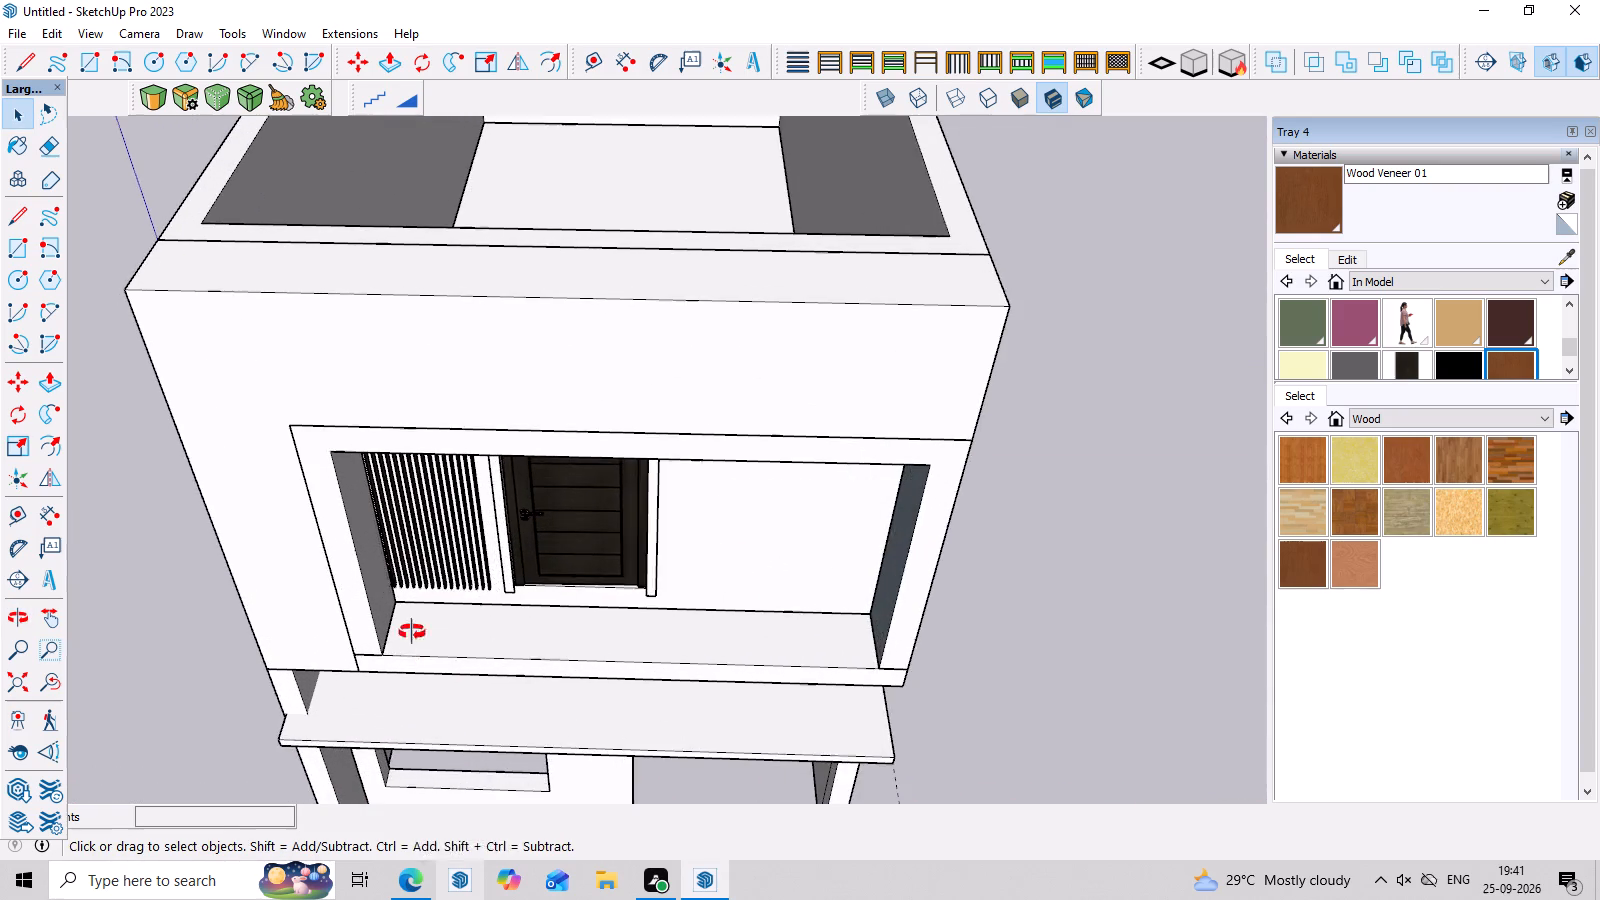
{"action": "middle_click_drag", "start_coordinate": [412, 632], "coordinate": [422, 579]}
{"action": "scroll", "coordinate": [416, 645], "scroll_direction": "up", "scroll_amount": 2}
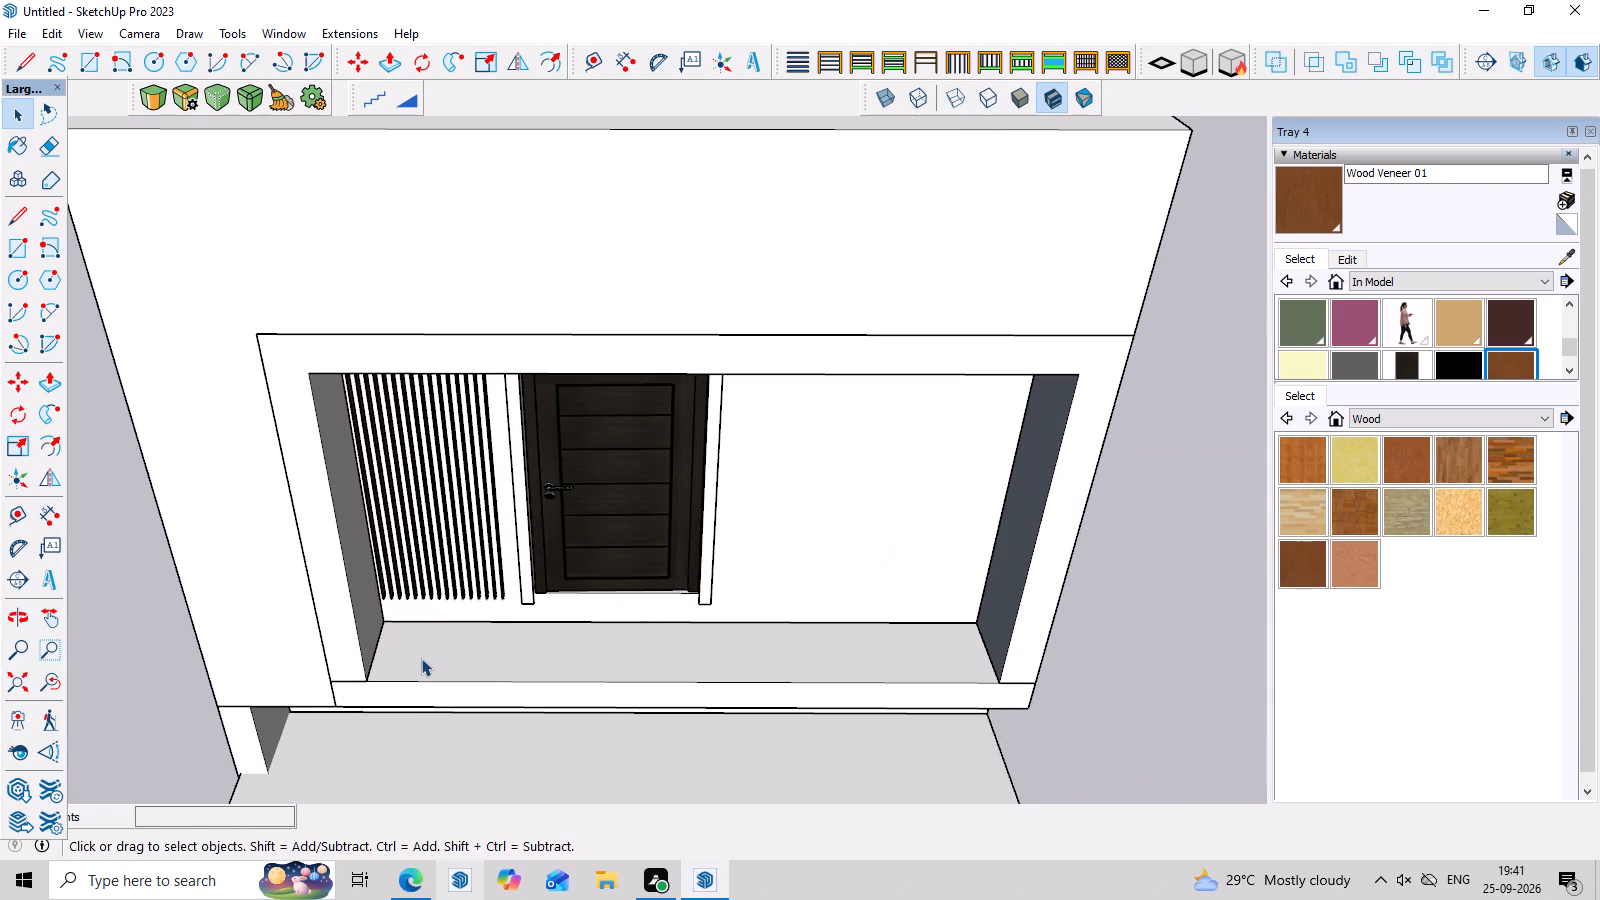
{"action": "middle_click_drag", "start_coordinate": [425, 644], "coordinate": [447, 460]}
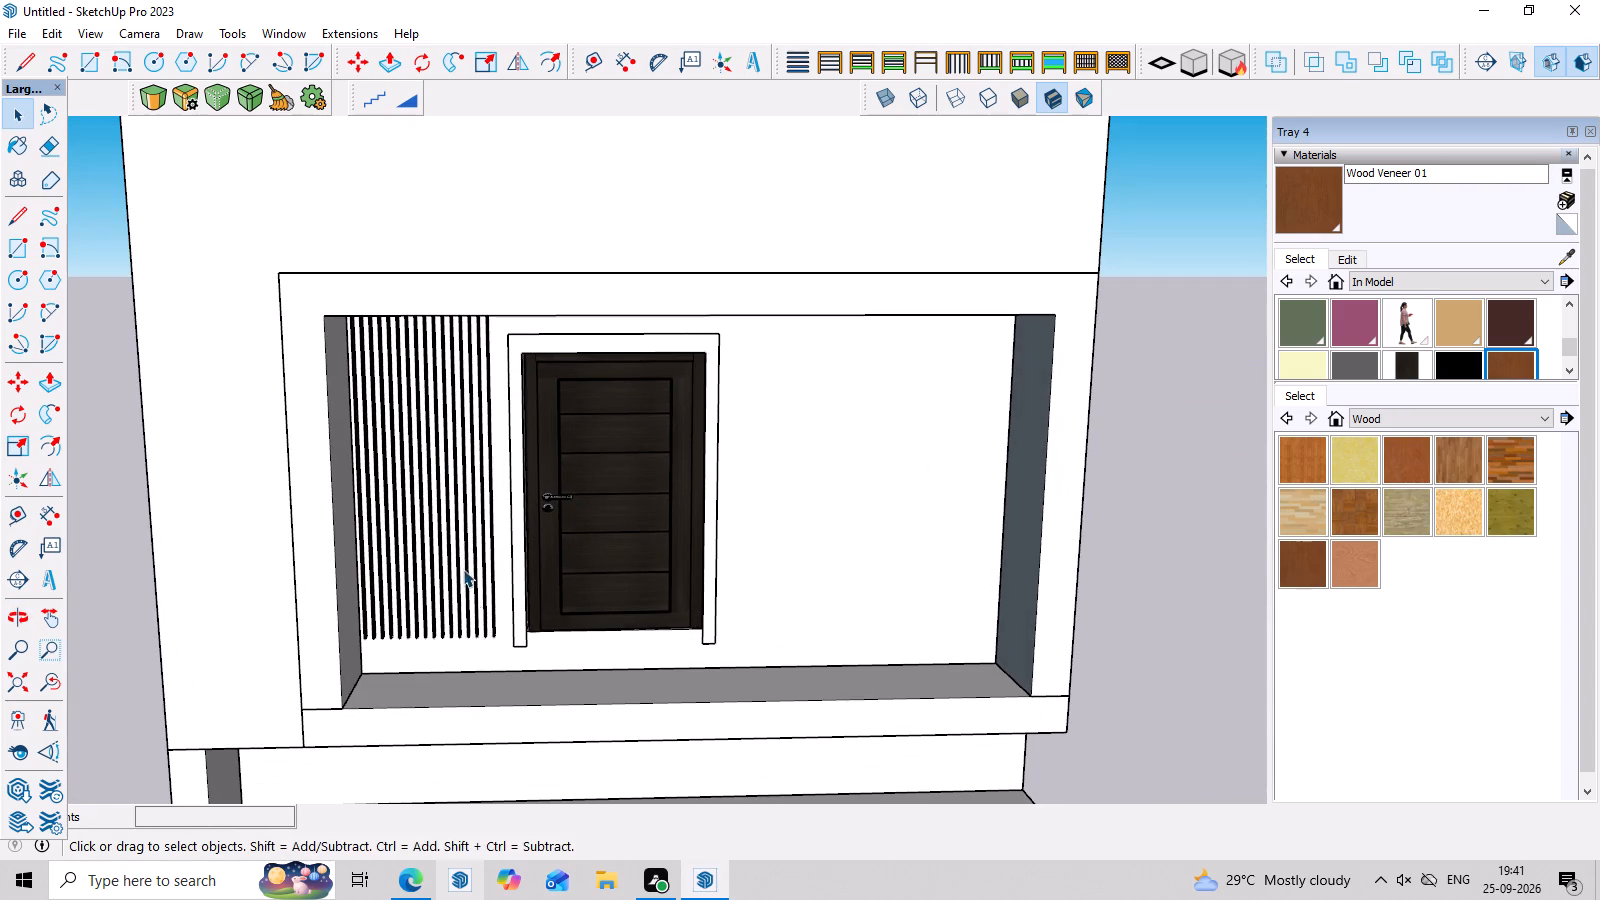
Draw a rectangle about 8' 7" by 2' on the upper opening's floor, starting at the inner corner beside the wood strips.
{"action": "key", "text": "r"}
{"action": "middle_click_drag", "start_coordinate": [472, 653], "coordinate": [469, 715]}
{"action": "scroll", "coordinate": [416, 705], "scroll_direction": "up", "scroll_amount": 3}
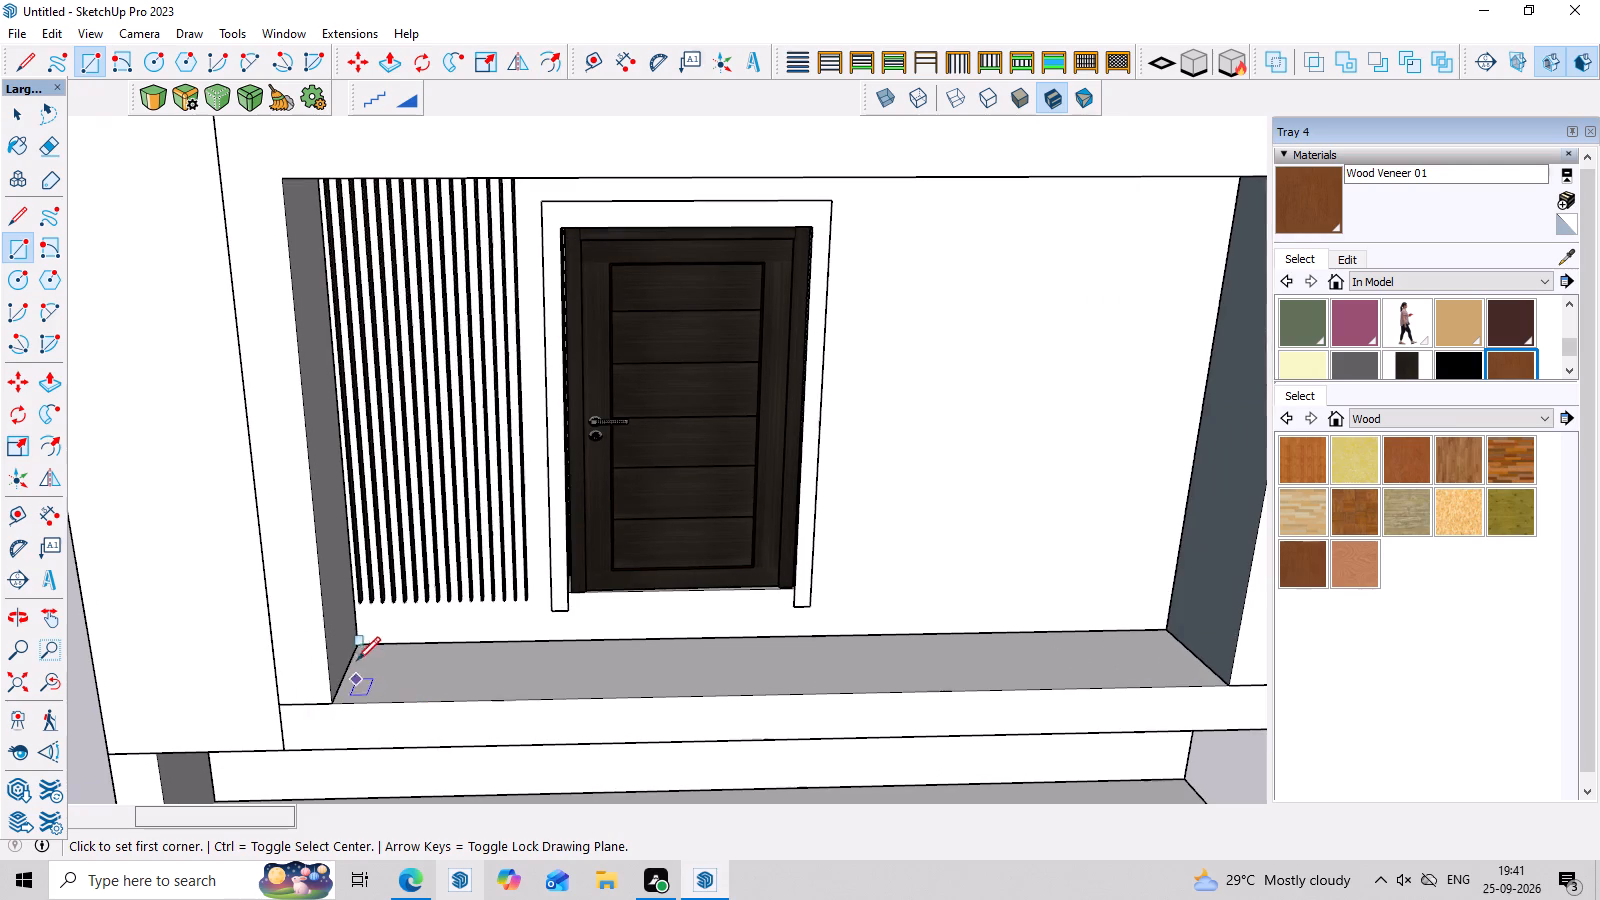
{"action": "left_click", "coordinate": [361, 643]}
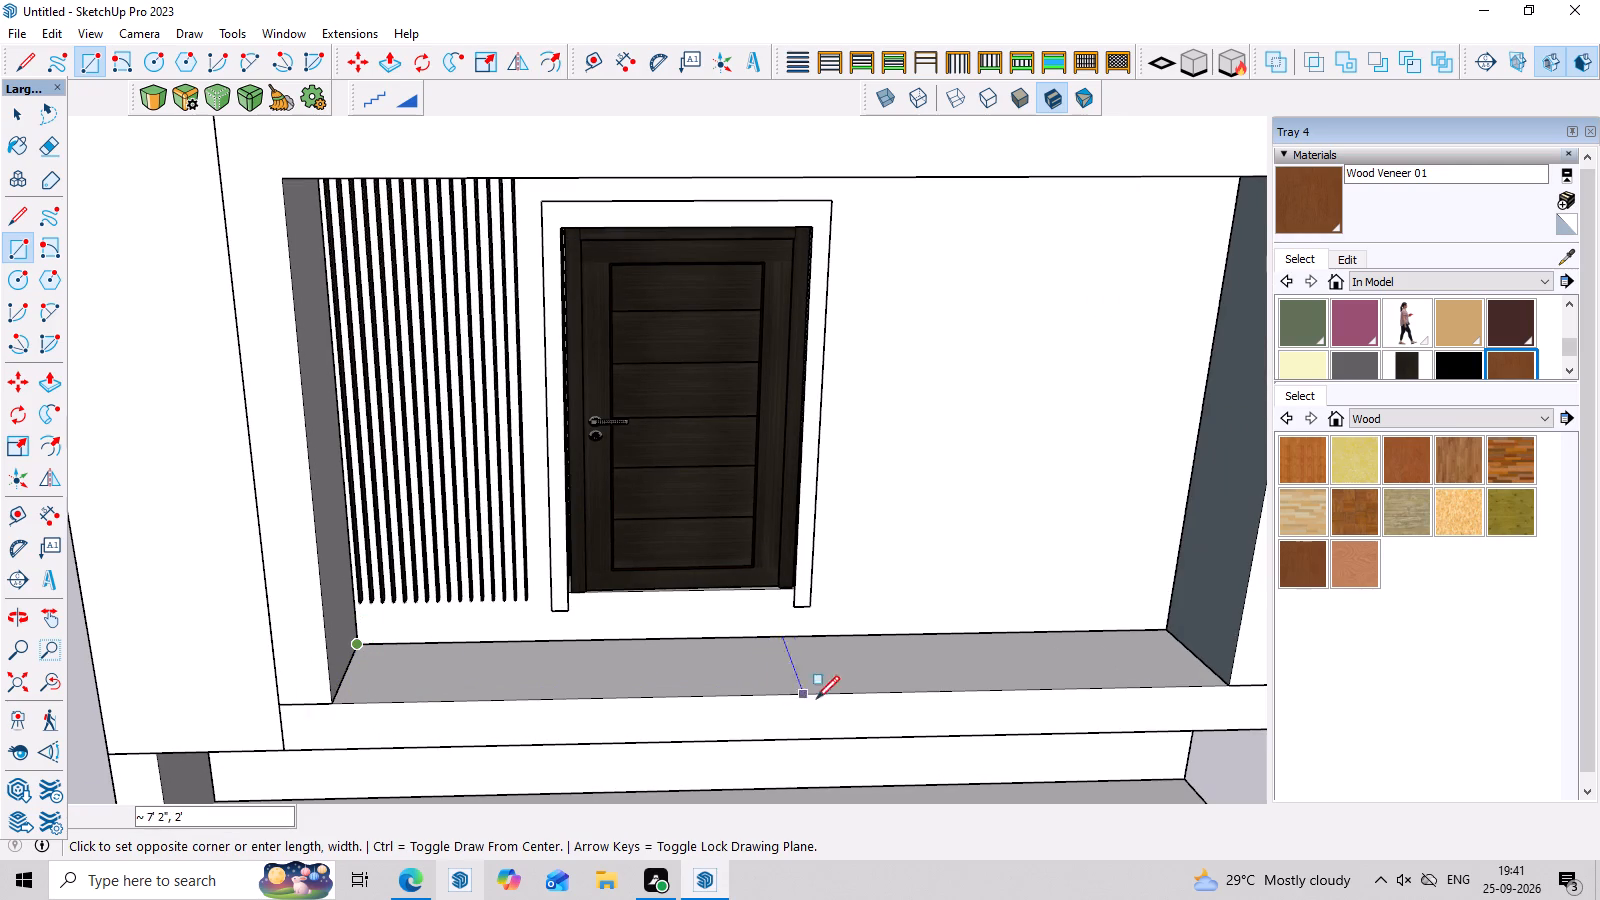
{"action": "left_click", "coordinate": [887, 688]}
Make a group of the new floor rectangle's face and edges.
{"action": "key", "text": "space"}
{"action": "double_click", "coordinate": [772, 653]}
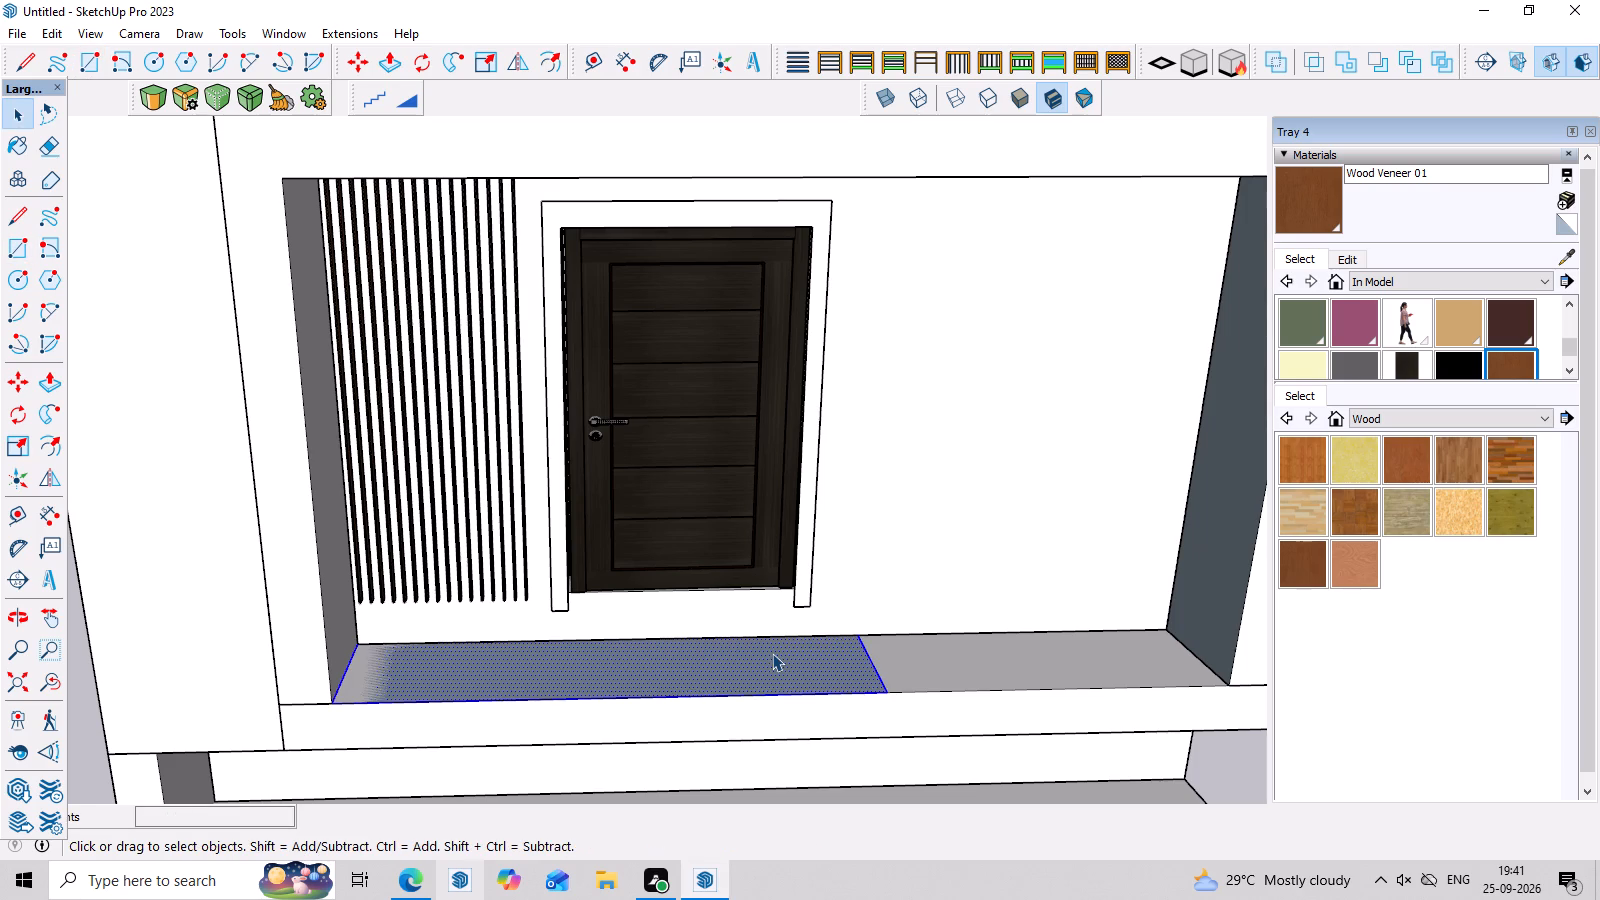
{"action": "right_click", "coordinate": [772, 653]}
{"action": "left_click", "coordinate": [887, 365]}
Extrude the grouped floor rectangle upward about 1' 6" into a low block in front of the strips and door.
{"action": "double_click", "coordinate": [815, 650]}
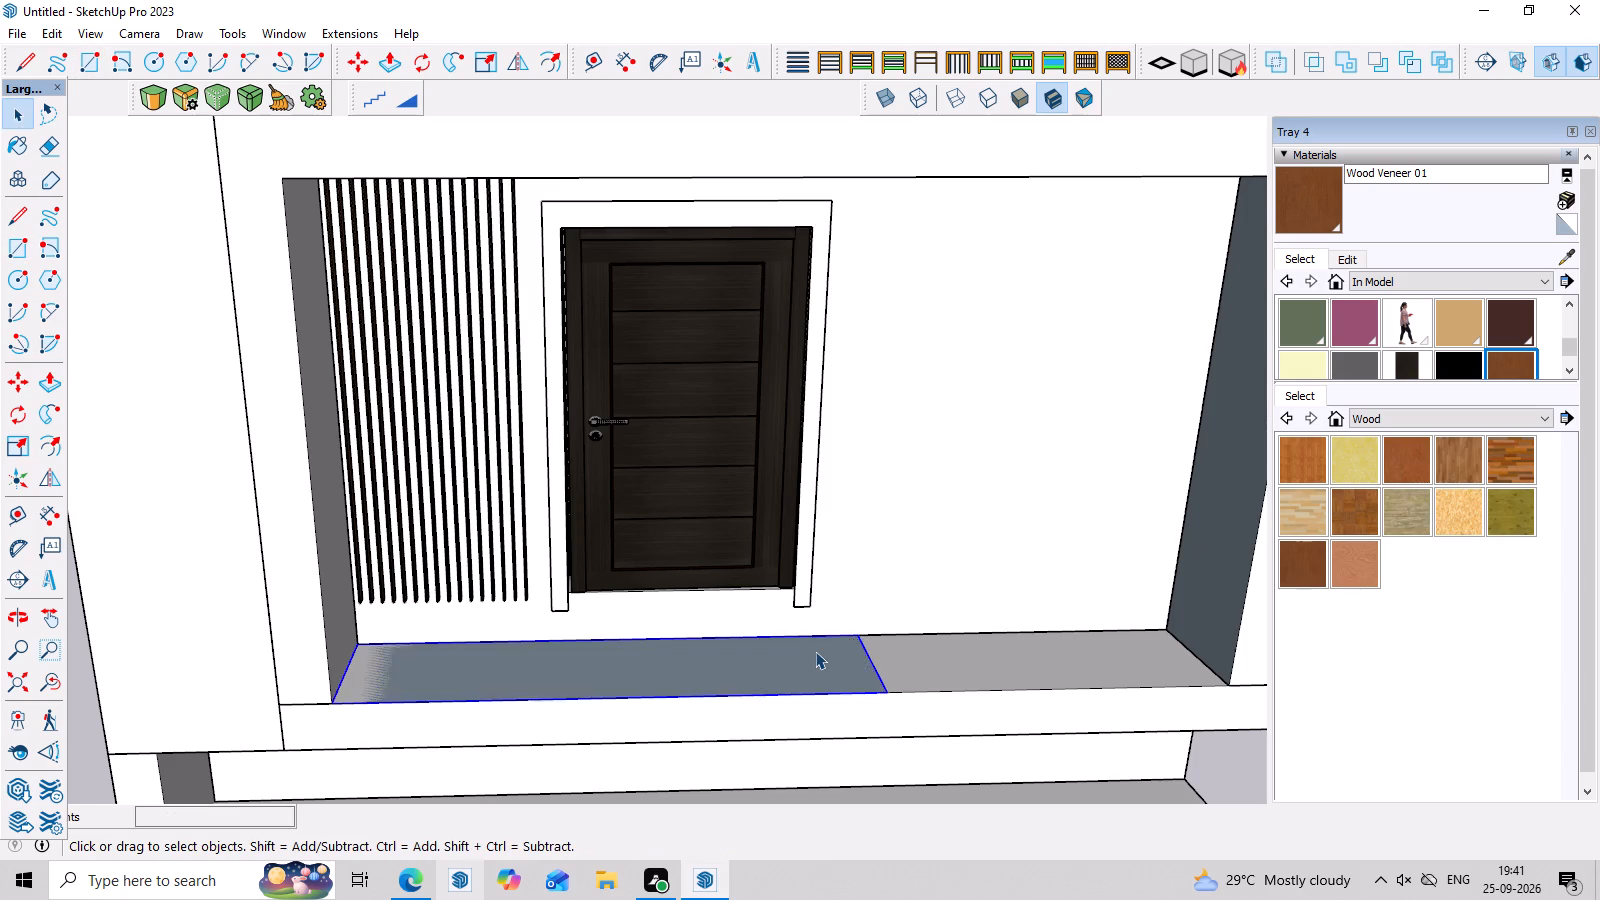
{"action": "scroll", "coordinate": [812, 653], "scroll_direction": "up", "scroll_amount": 2}
{"action": "left_click", "coordinate": [812, 655]}
{"action": "key", "text": "p"}
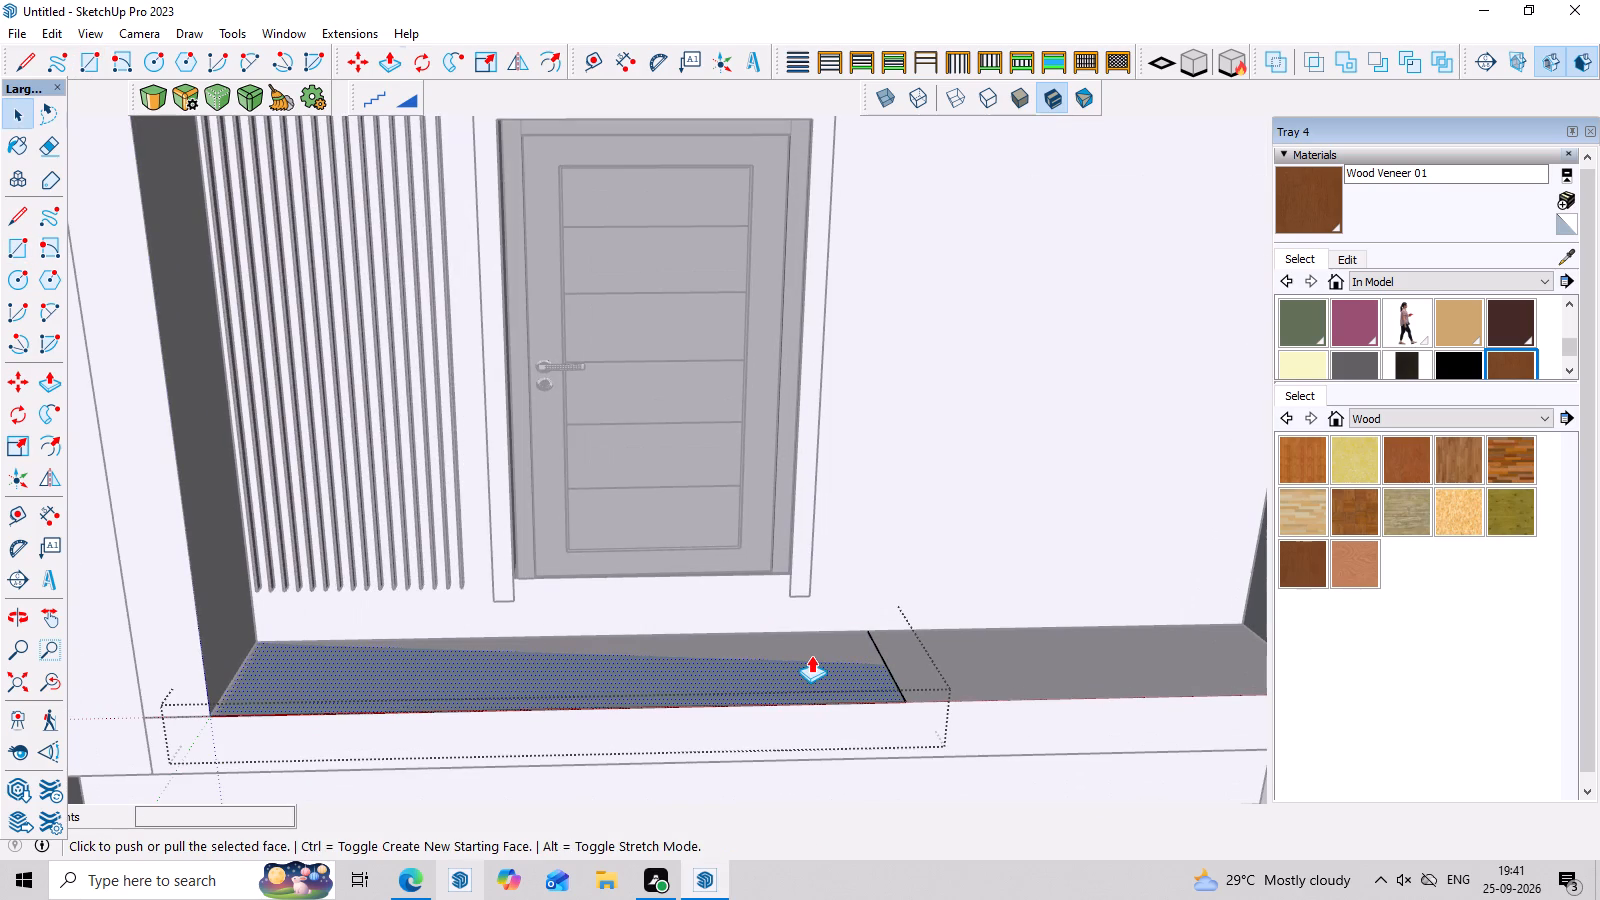
{"action": "left_click", "coordinate": [811, 655]}
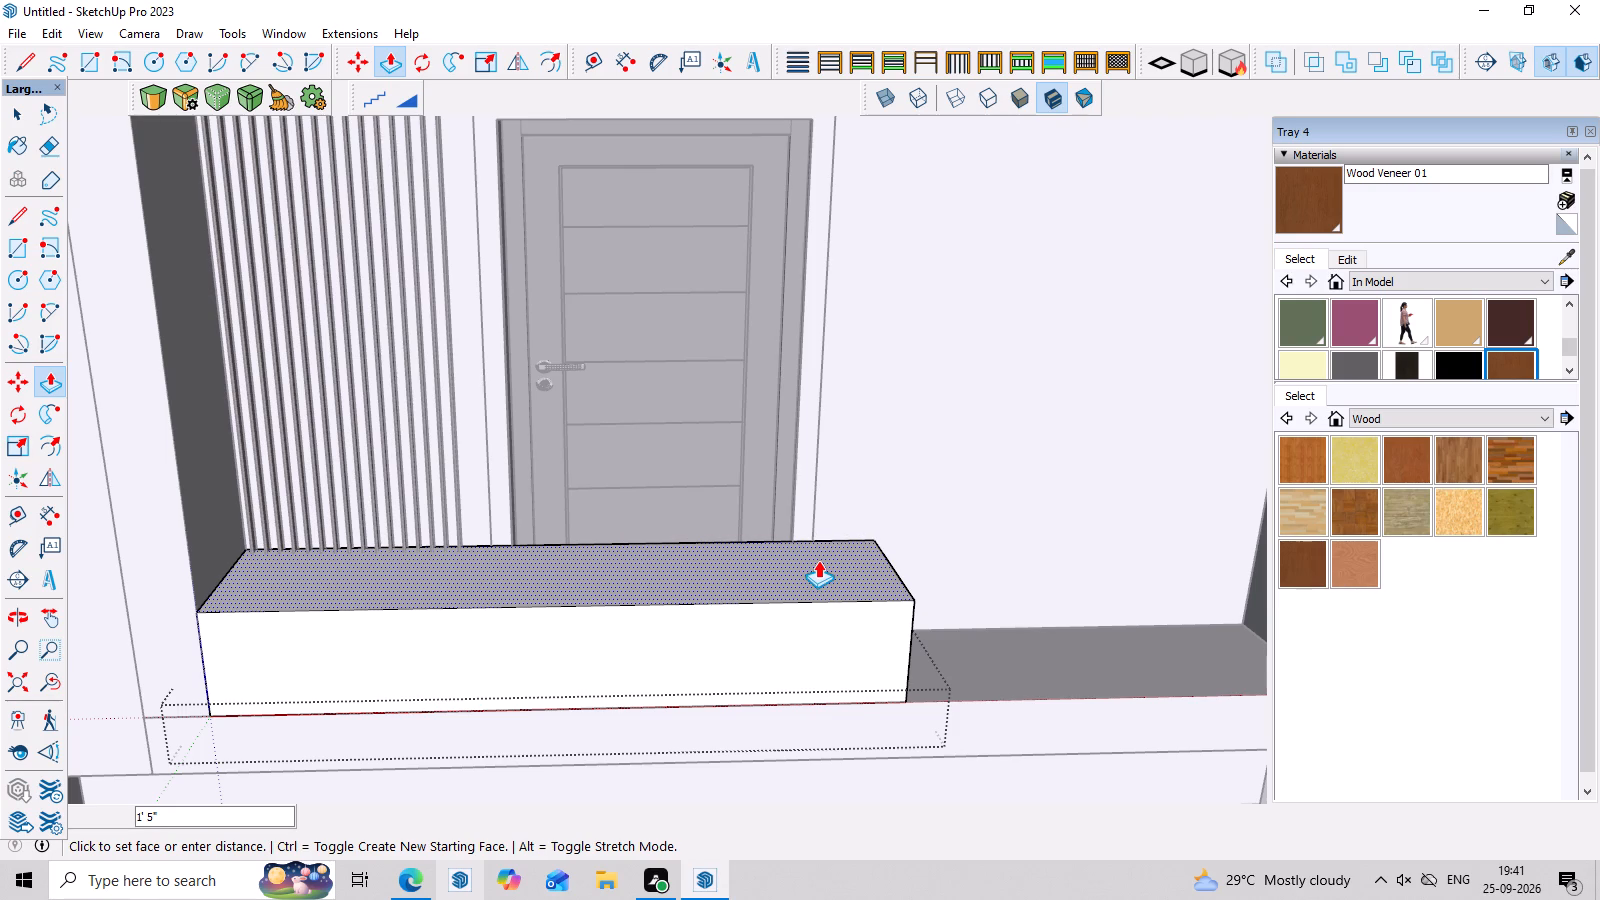
{"action": "left_click", "coordinate": [818, 555]}
{"action": "middle_click_drag", "start_coordinate": [805, 660], "coordinate": [812, 506]}
{"action": "key", "text": "space"}
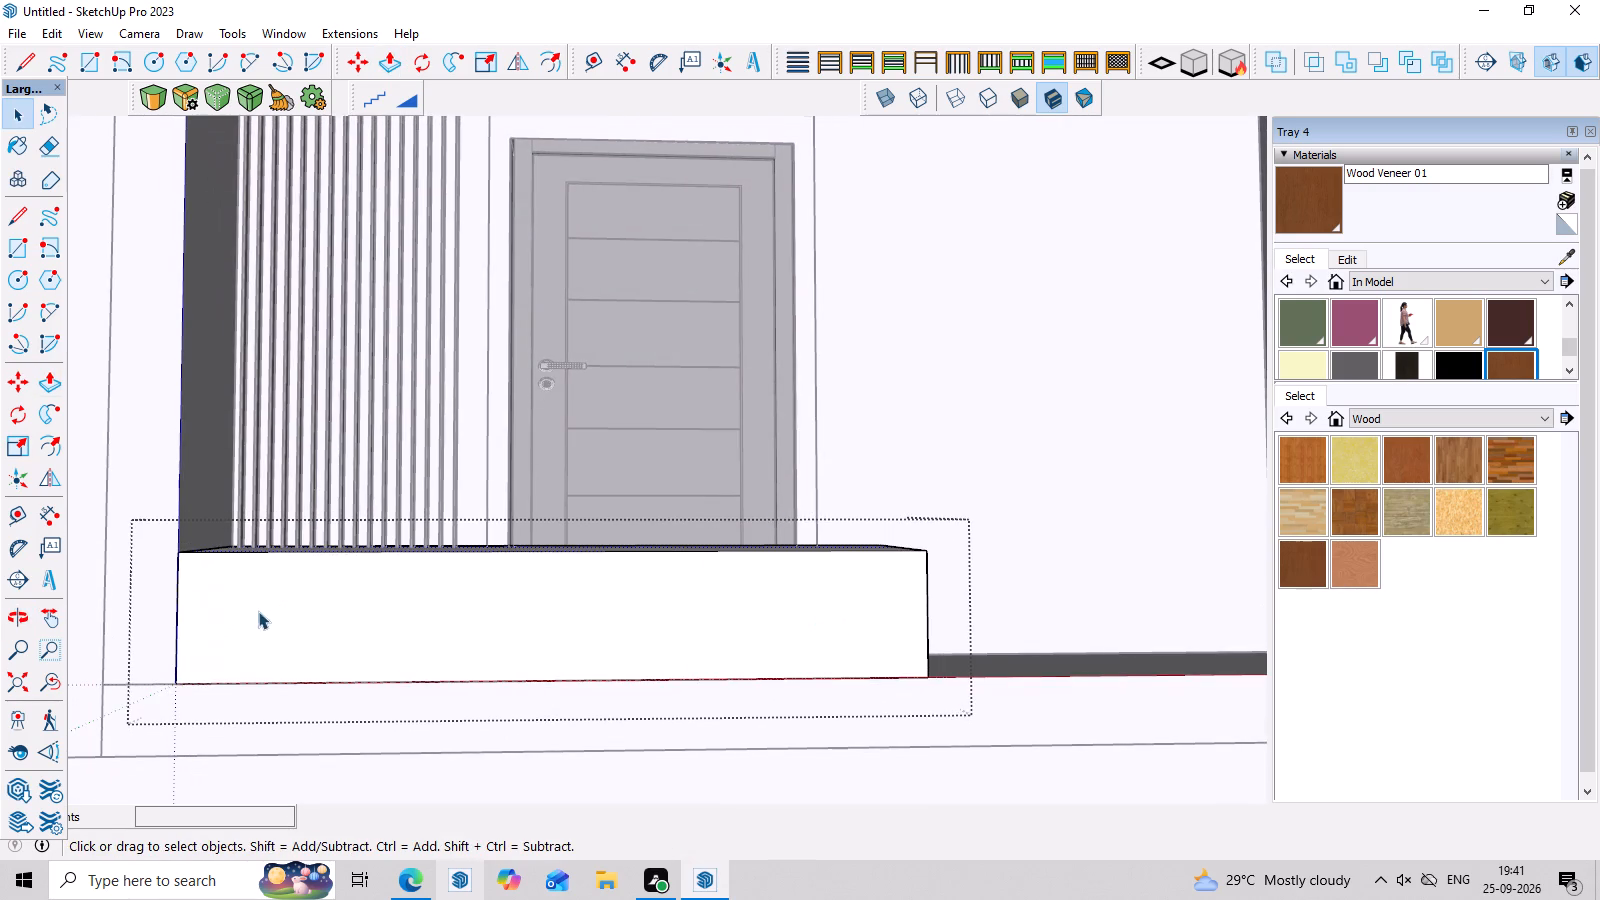
Draw two vertical lines from bottom to top edge across the block's front face, dividing it into three panels.
{"action": "scroll", "coordinate": [279, 591], "scroll_direction": "up", "scroll_amount": 1}
{"action": "middle_click_drag", "start_coordinate": [386, 655], "coordinate": [386, 669]}
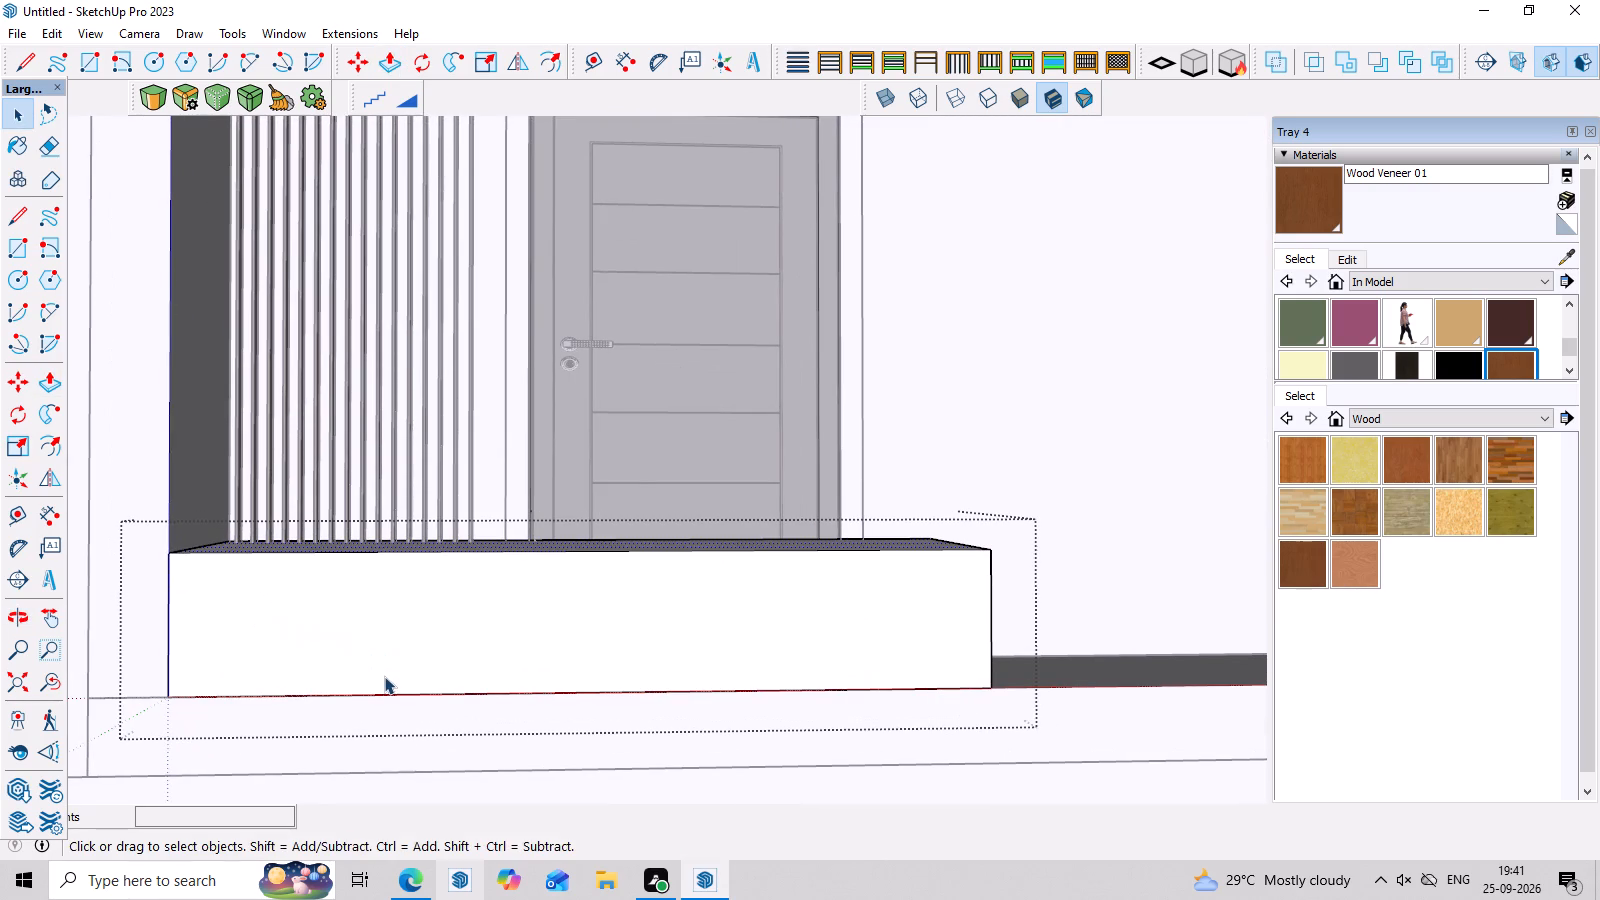
{"action": "key", "text": "l"}
{"action": "left_click", "coordinate": [358, 696]}
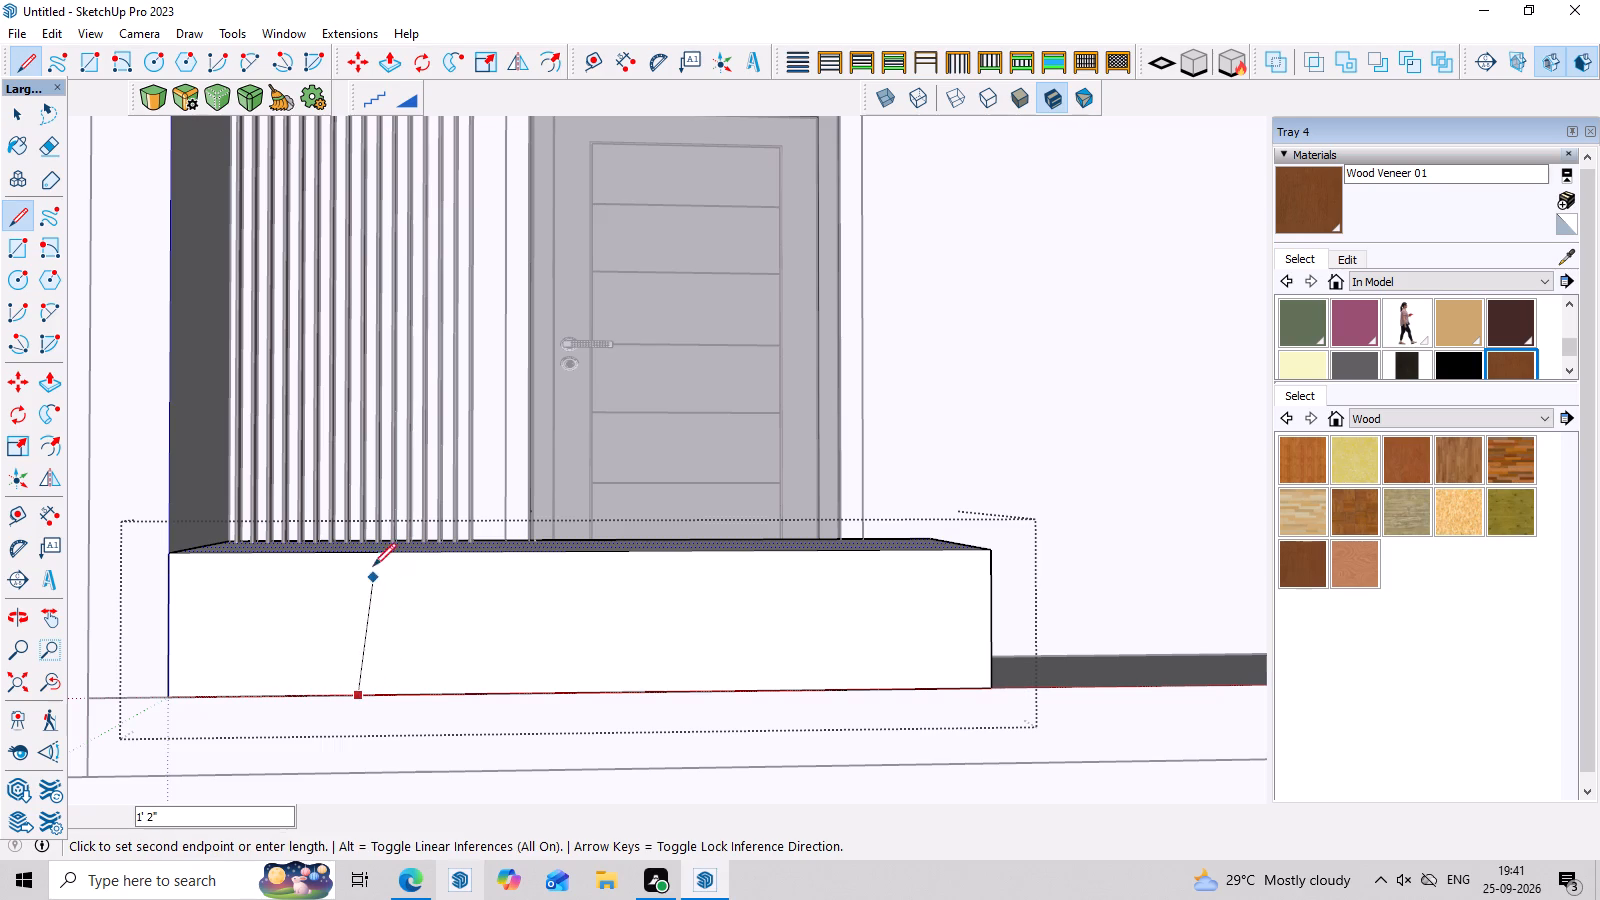
{"action": "left_click", "coordinate": [367, 556]}
{"action": "key", "text": "space"}
{"action": "left_click", "coordinate": [306, 601]}
{"action": "middle_click_drag", "start_coordinate": [541, 638], "coordinate": [514, 660]}
{"action": "key", "text": "l"}
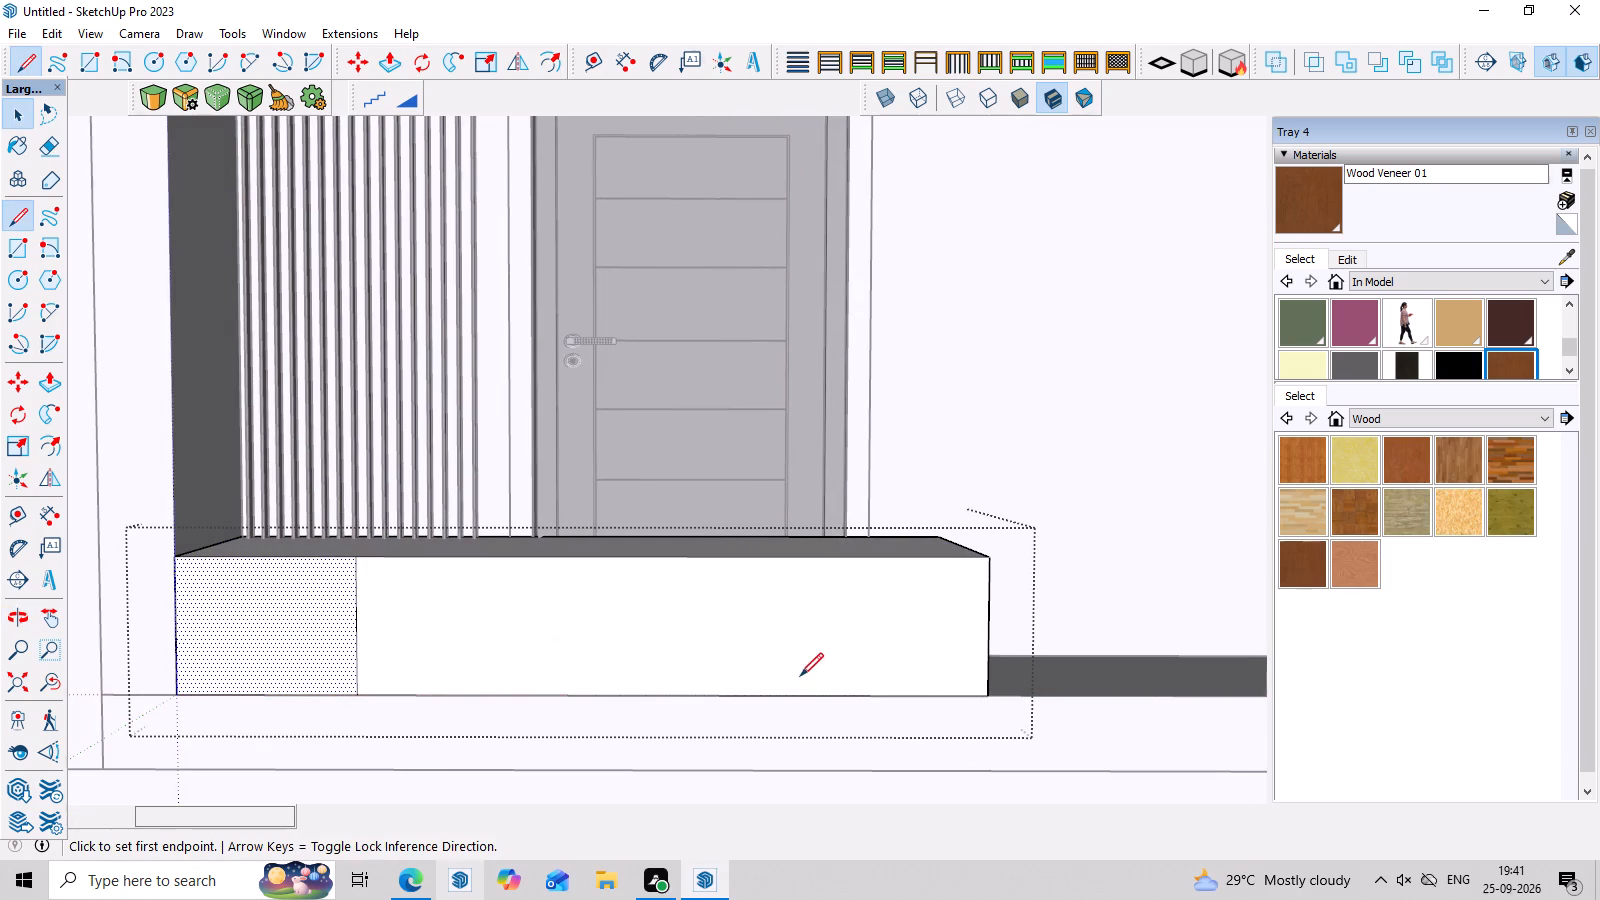
{"action": "left_click", "coordinate": [645, 696]}
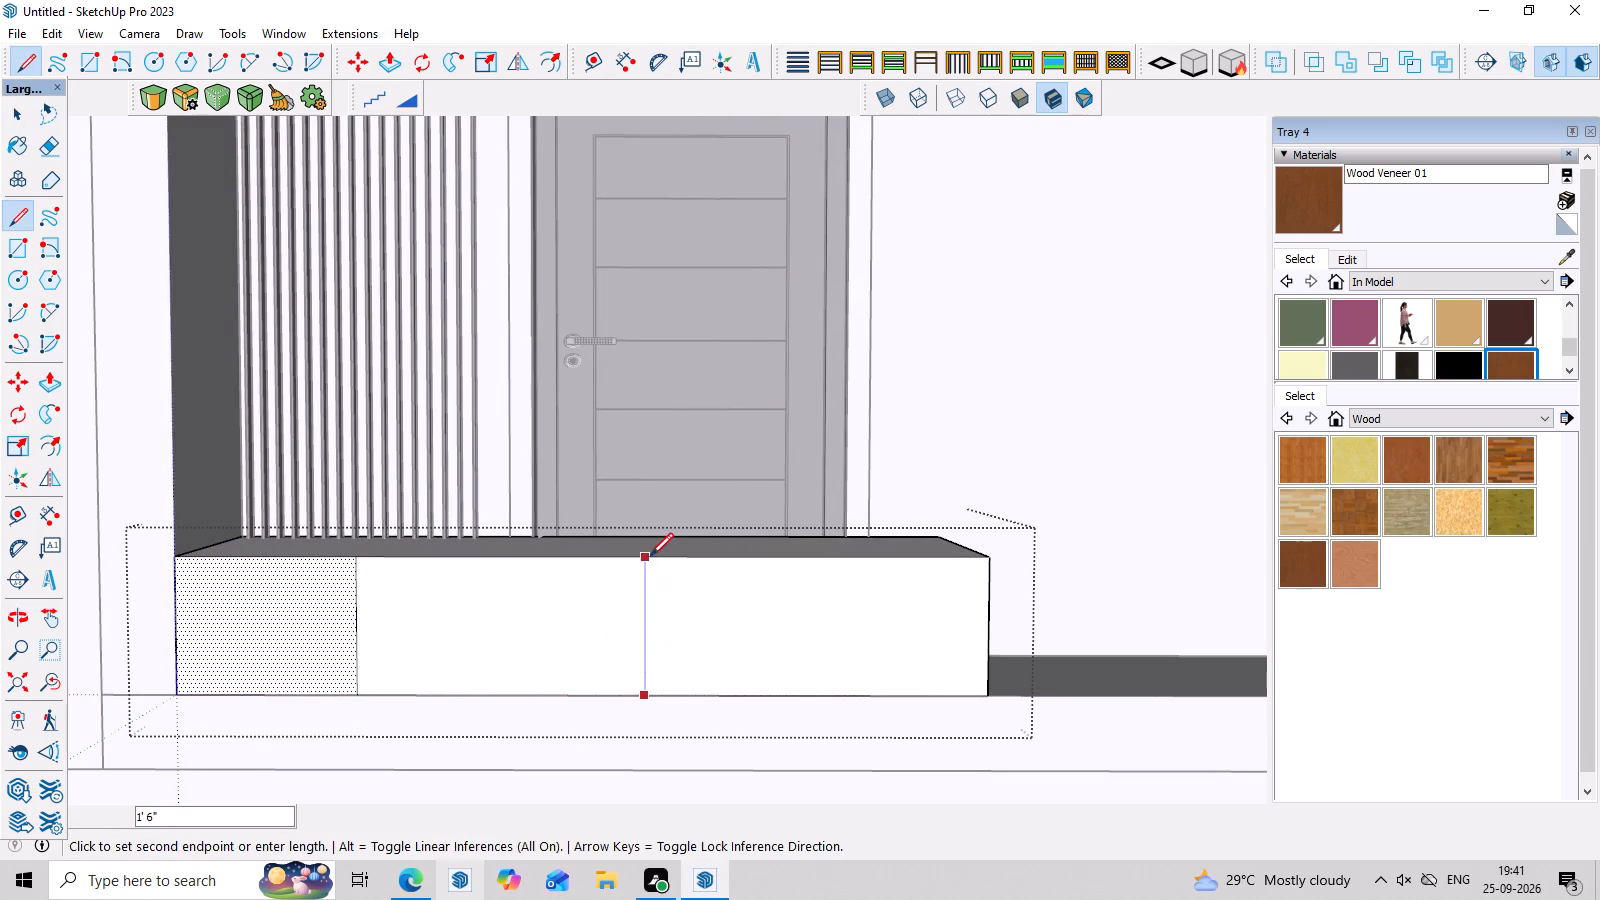
{"action": "left_click", "coordinate": [650, 556]}
{"action": "key", "text": "space"}
{"action": "left_click", "coordinate": [571, 601]}
Draw a third vertical line on the block's front face, splitting the panel at its free end in two.
{"action": "middle_click_drag", "start_coordinate": [736, 642], "coordinate": [646, 696]}
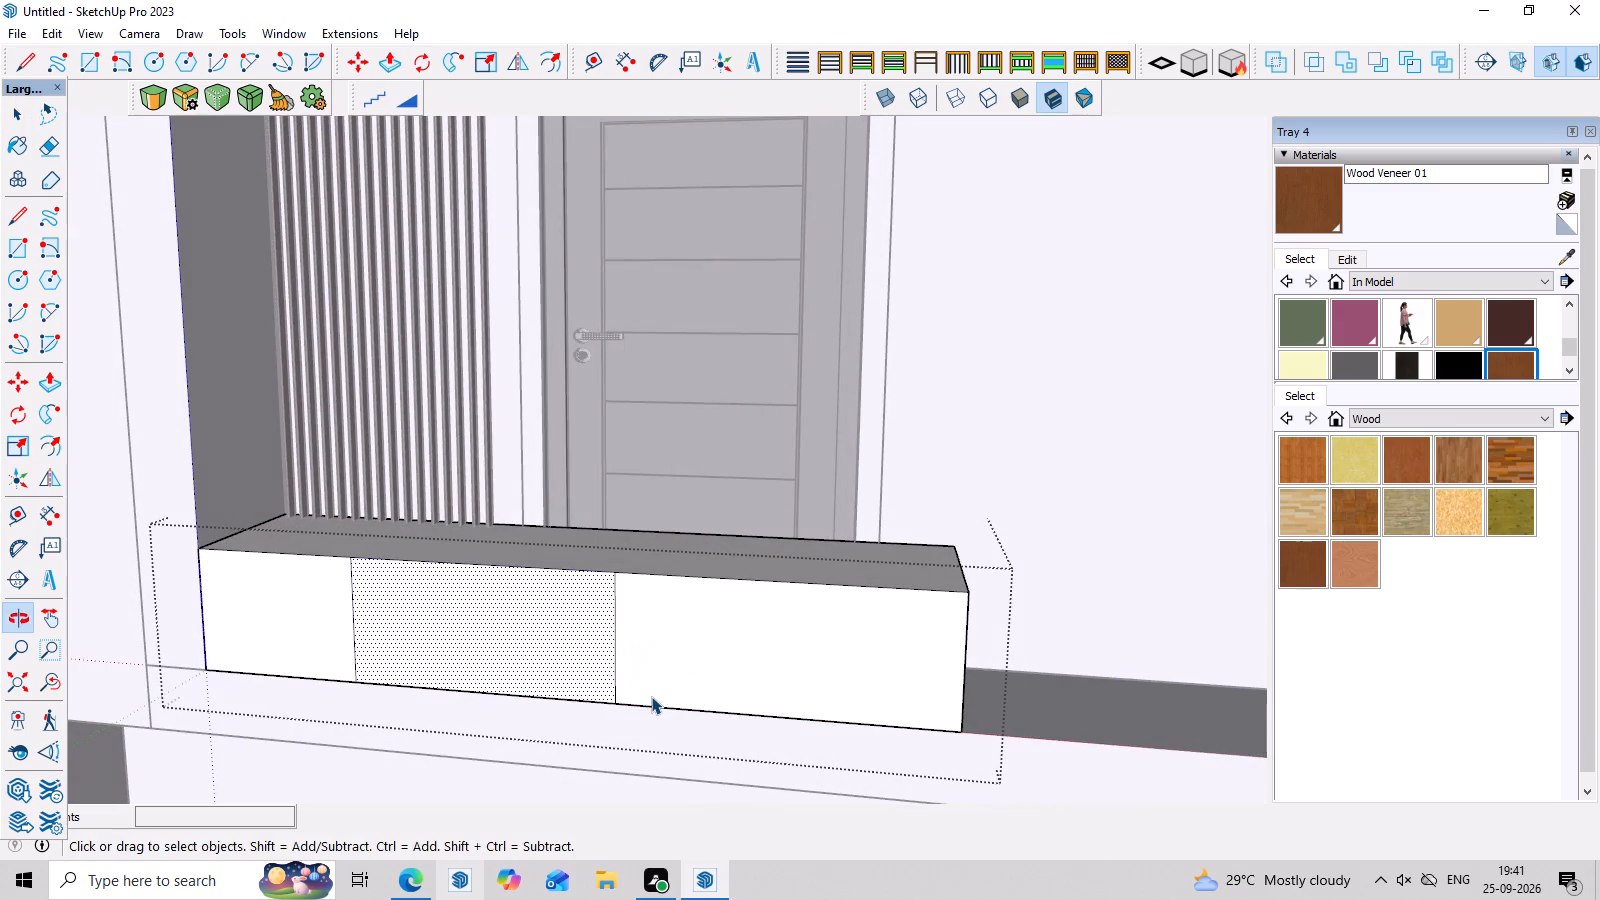
{"action": "key", "text": "l"}
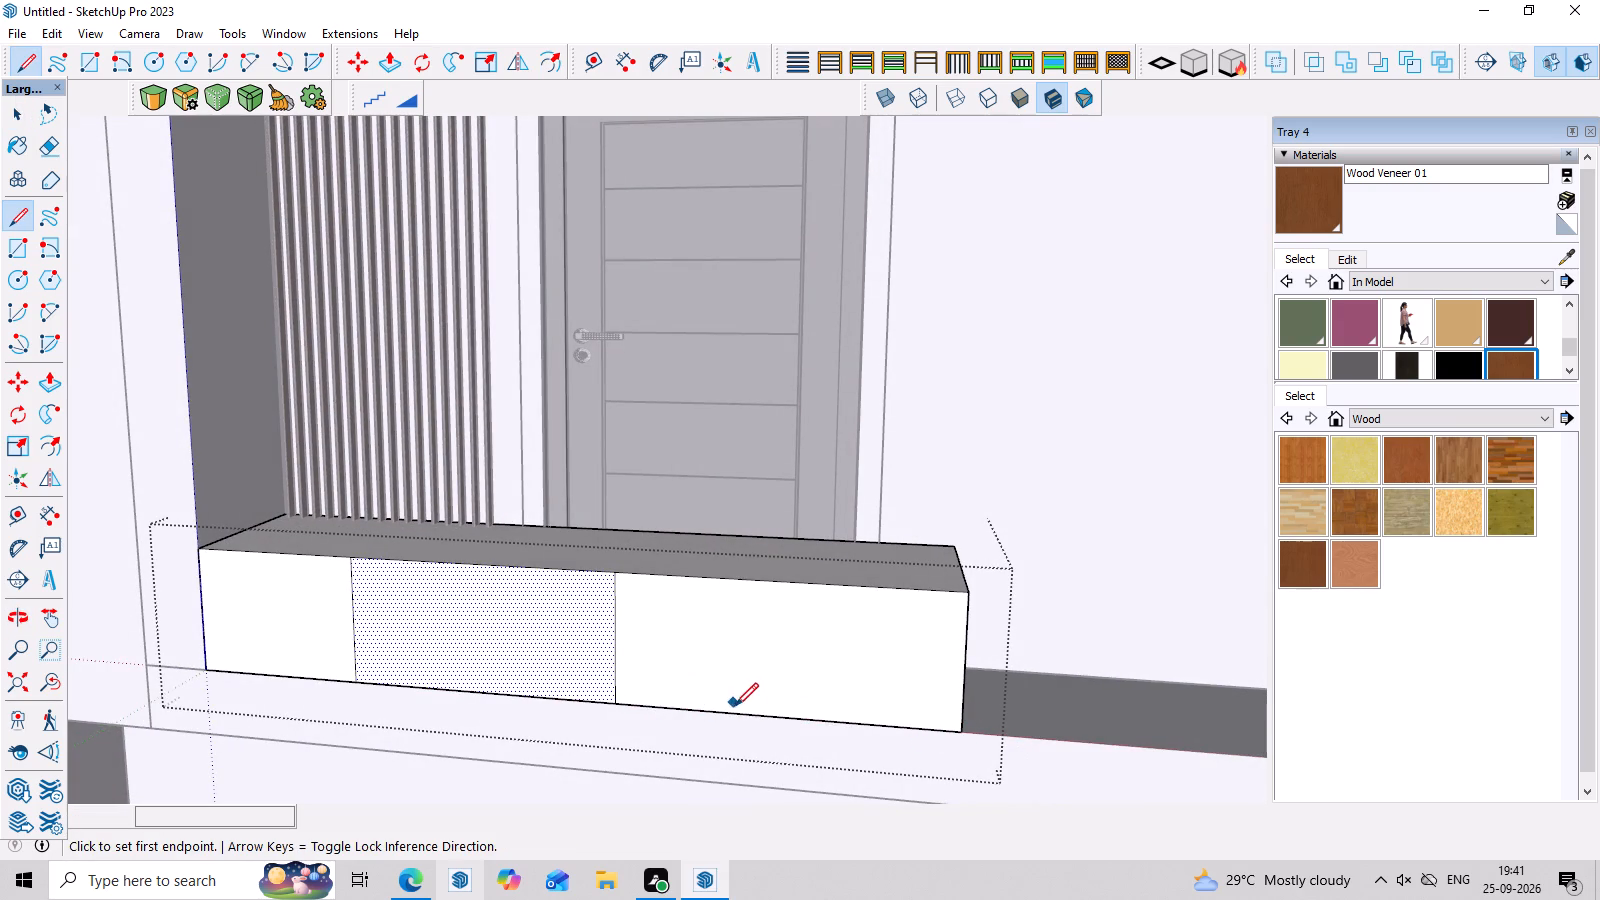
{"action": "left_click", "coordinate": [738, 708]}
{"action": "left_click", "coordinate": [745, 583]}
{"action": "key", "text": "space"}
{"action": "left_click", "coordinate": [715, 643]}
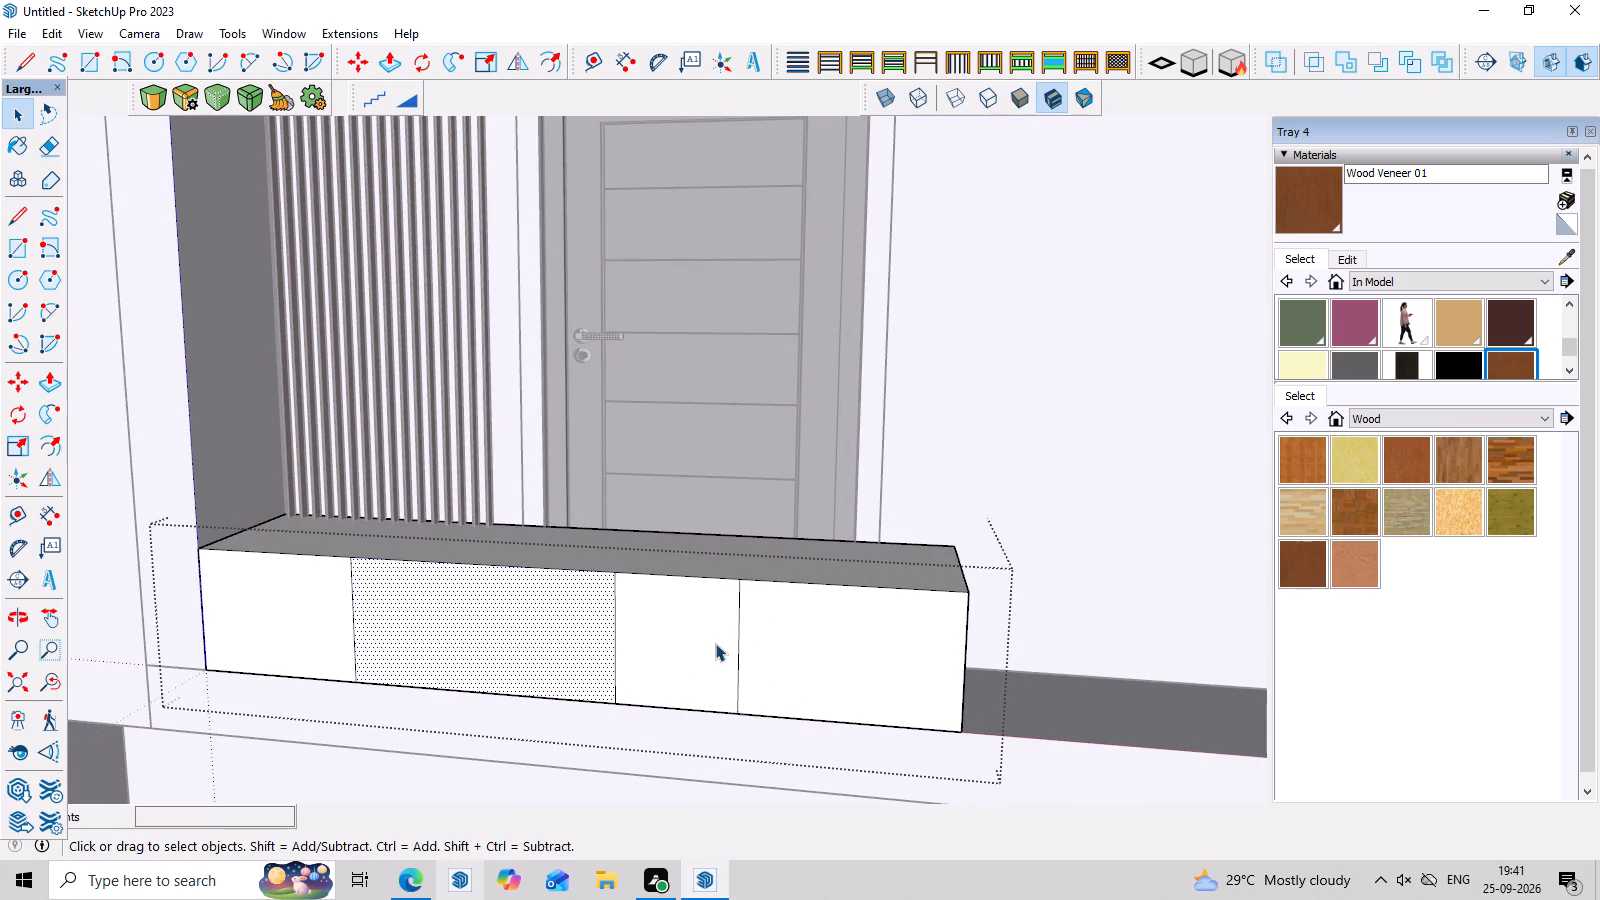
Pull the block's second front panel from the wood strip side forward 1" and leave the group.
{"action": "left_click", "coordinate": [576, 640]}
{"action": "key", "text": "p"}
{"action": "left_click", "coordinate": [568, 635]}
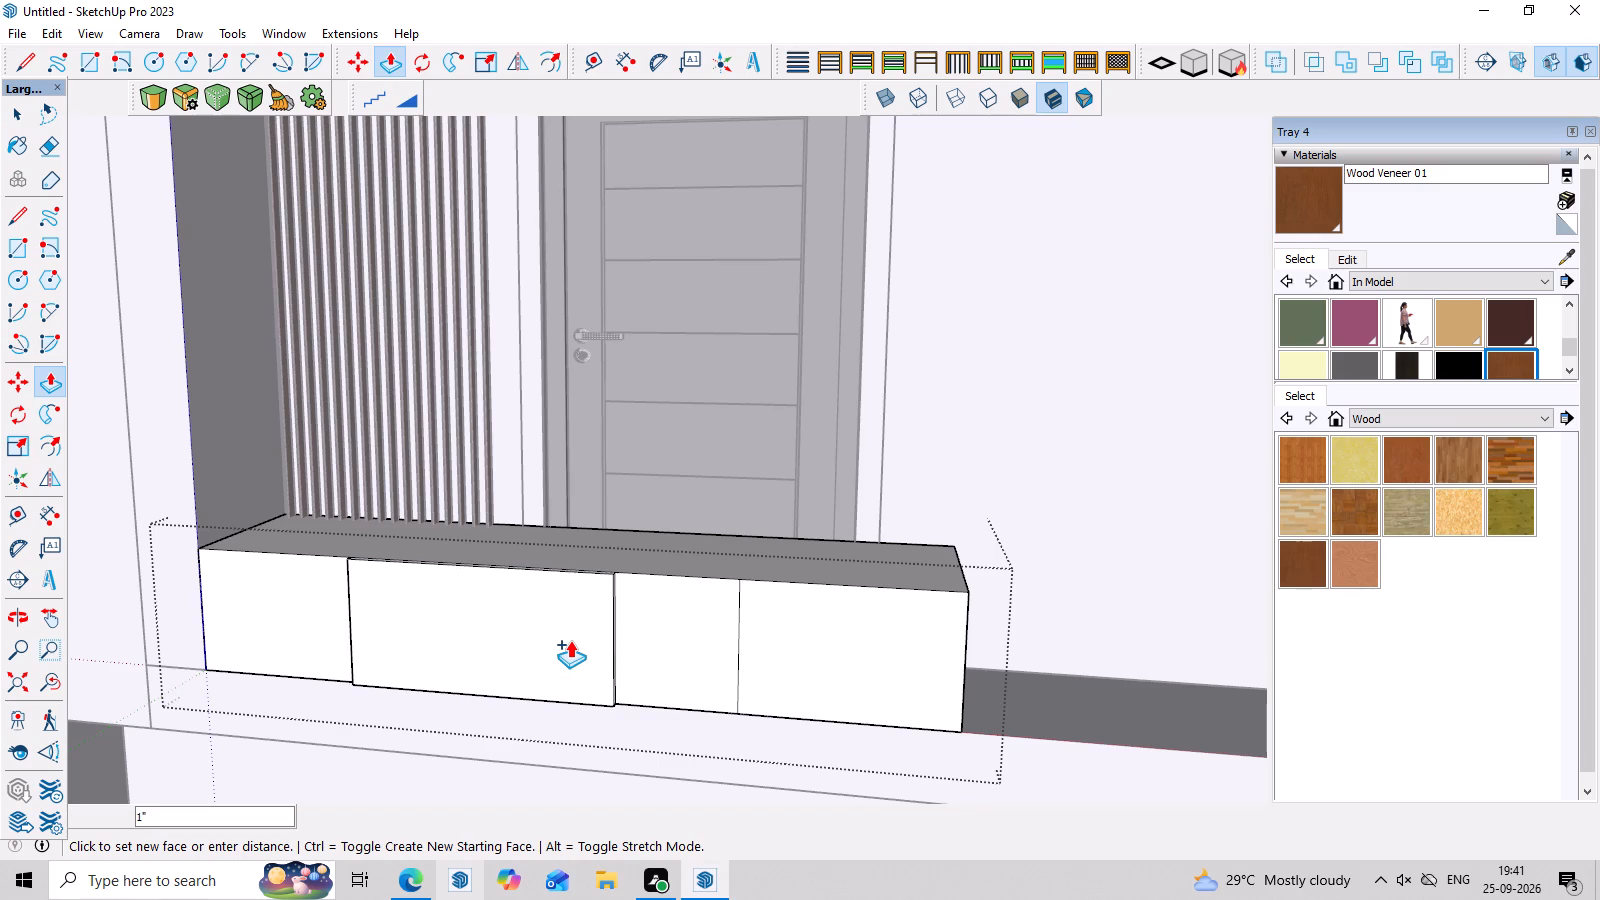
{"action": "left_click", "coordinate": [570, 640]}
{"action": "scroll", "coordinate": [549, 650], "scroll_direction": "down", "scroll_amount": 5}
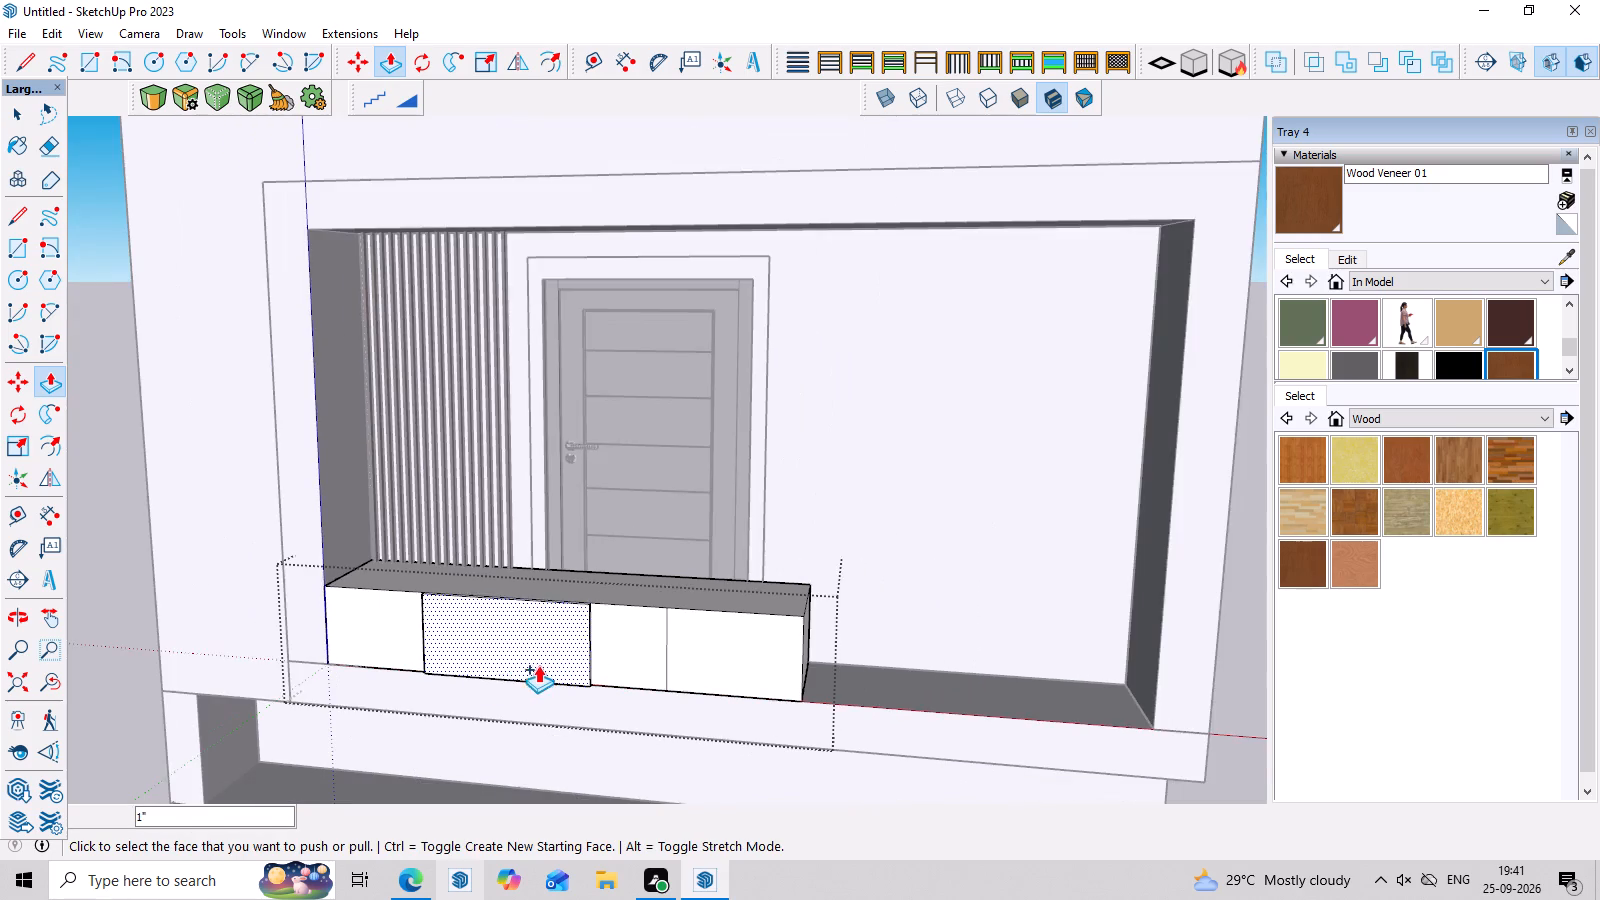
{"action": "scroll", "coordinate": [538, 665], "scroll_direction": "down", "scroll_amount": 4}
{"action": "middle_click_drag", "start_coordinate": [466, 709], "coordinate": [535, 758]}
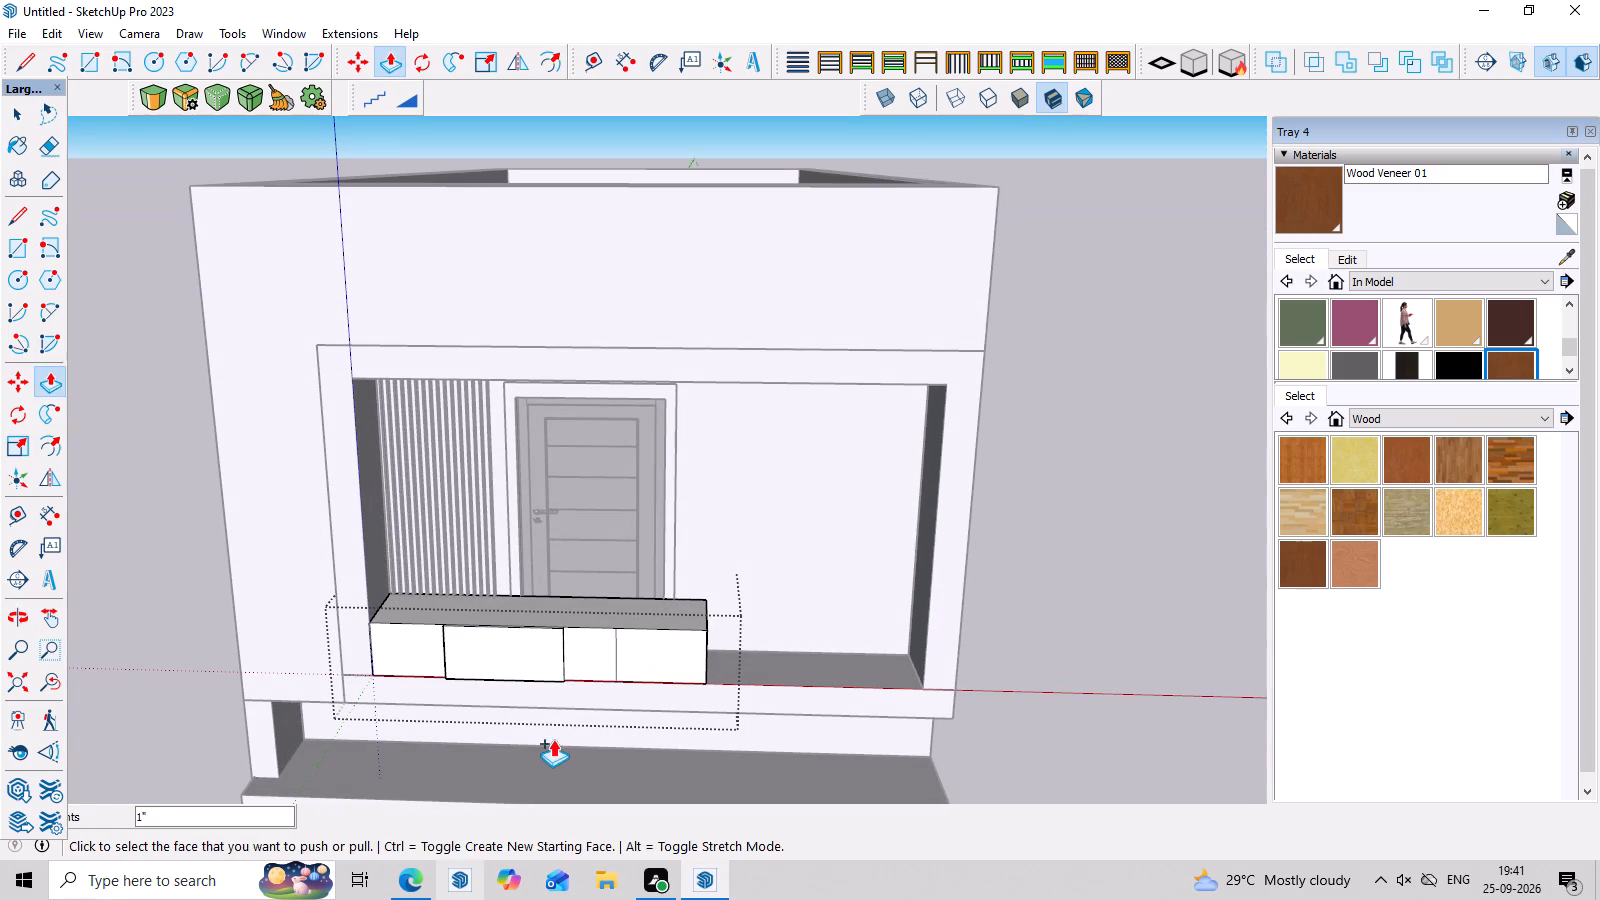
{"action": "key", "text": "space"}
{"action": "left_click", "coordinate": [1046, 466]}
Offset the outline of the block's top face inward by about 3" inside its group.
{"action": "middle_click_drag", "start_coordinate": [390, 600], "coordinate": [404, 734]}
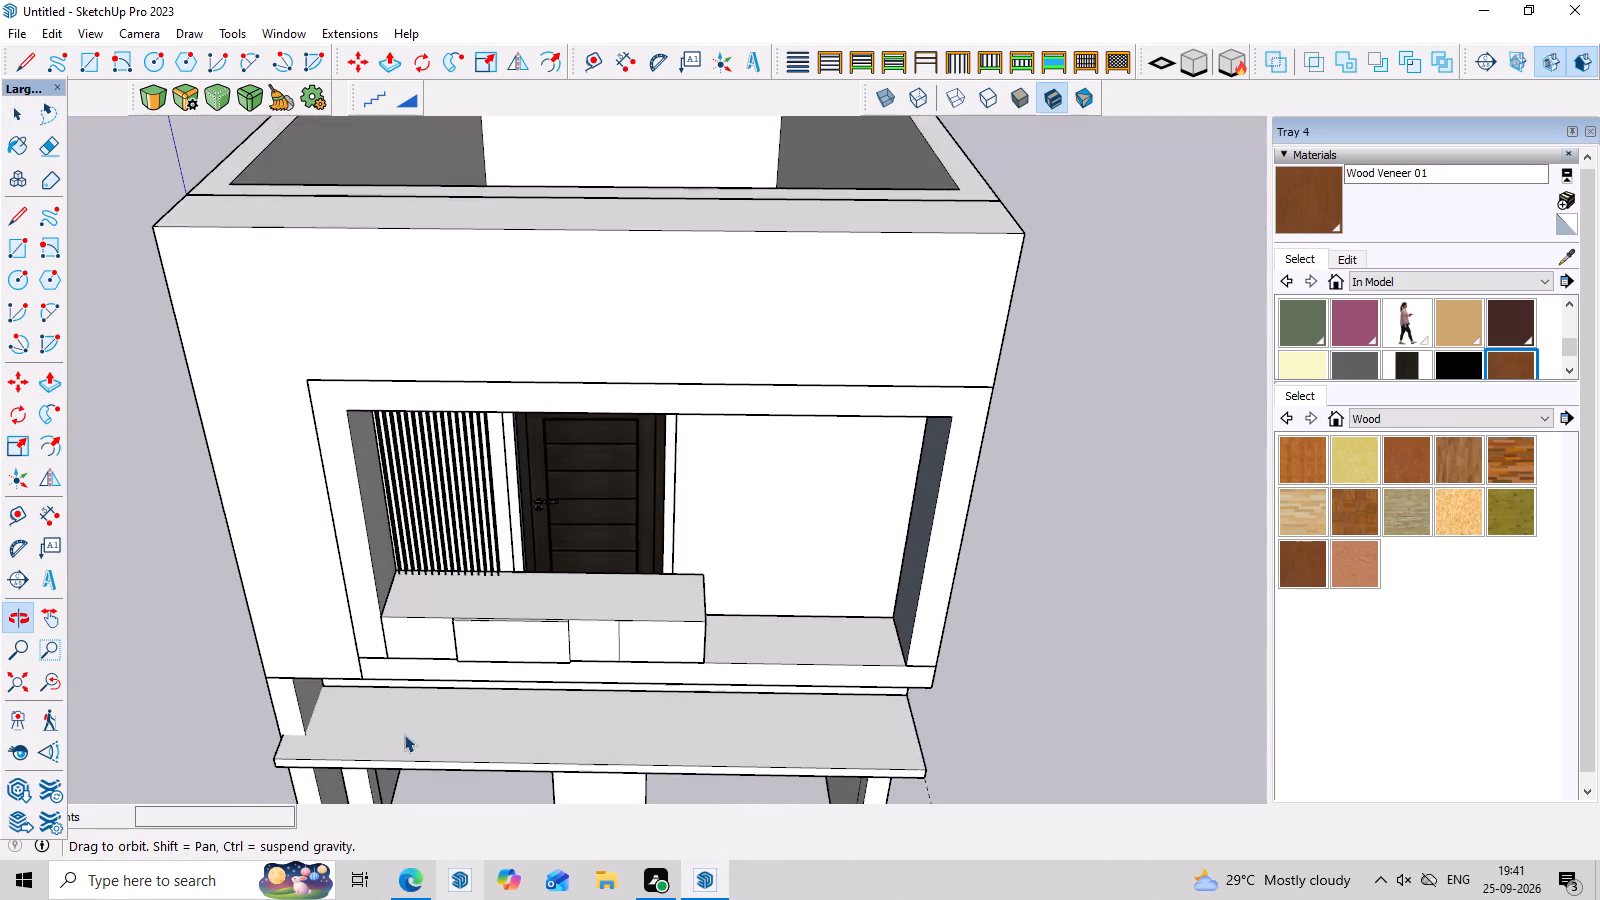
{"action": "scroll", "coordinate": [515, 596], "scroll_direction": "up", "scroll_amount": 2}
{"action": "left_click", "coordinate": [518, 592]}
{"action": "scroll", "coordinate": [518, 592], "scroll_direction": "up", "scroll_amount": 3}
{"action": "double_click", "coordinate": [518, 592]}
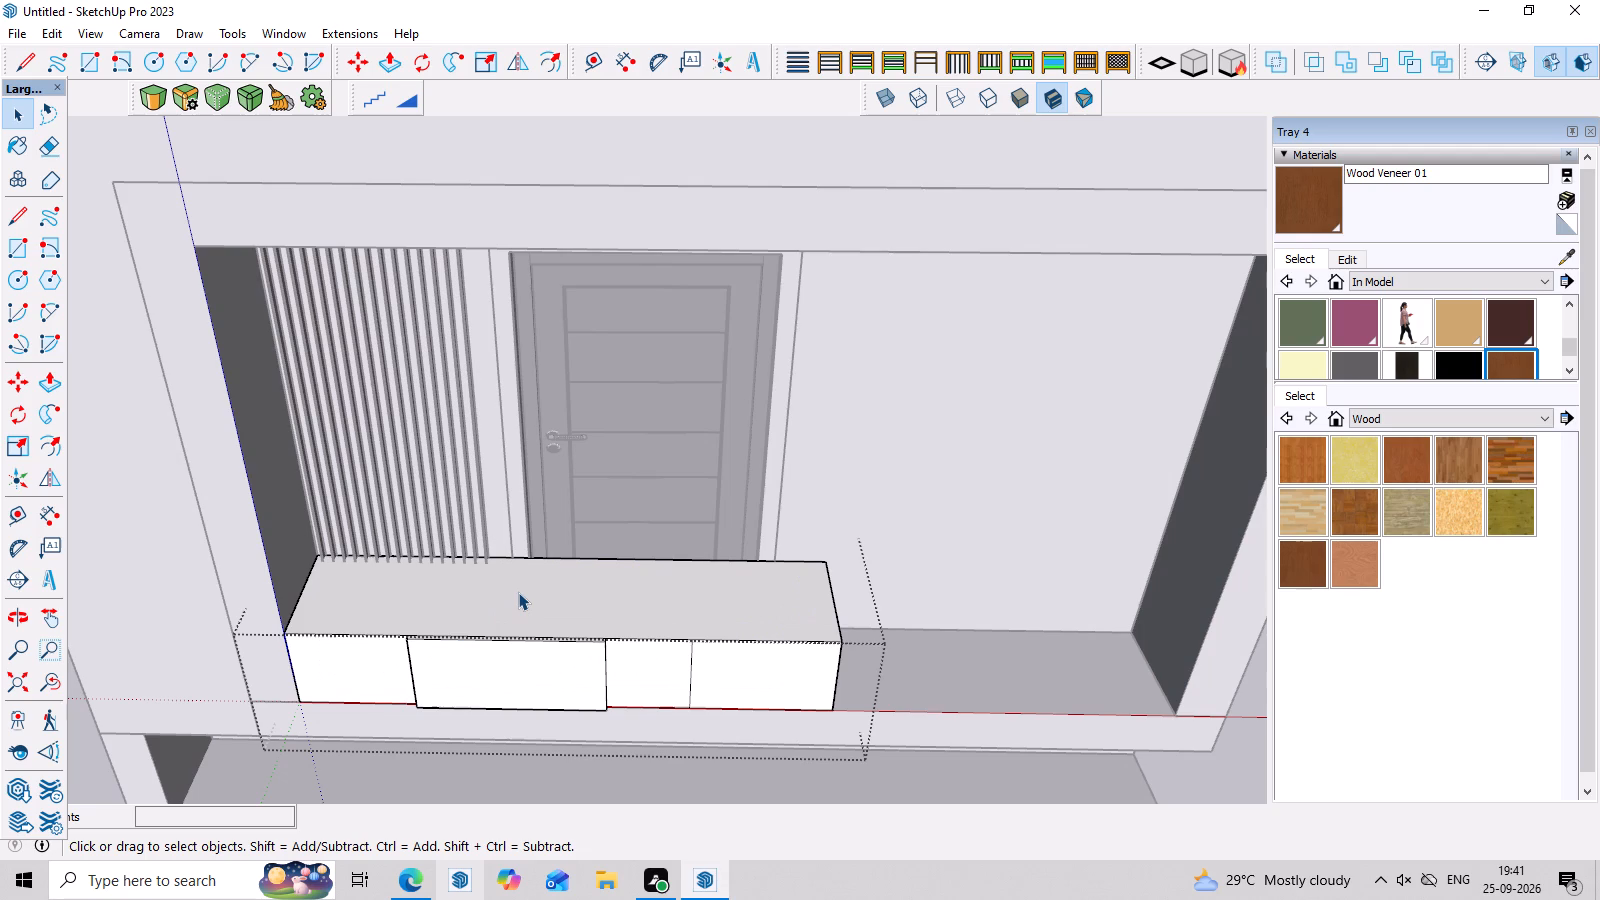
{"action": "left_click", "coordinate": [518, 592]}
{"action": "key", "text": "f"}
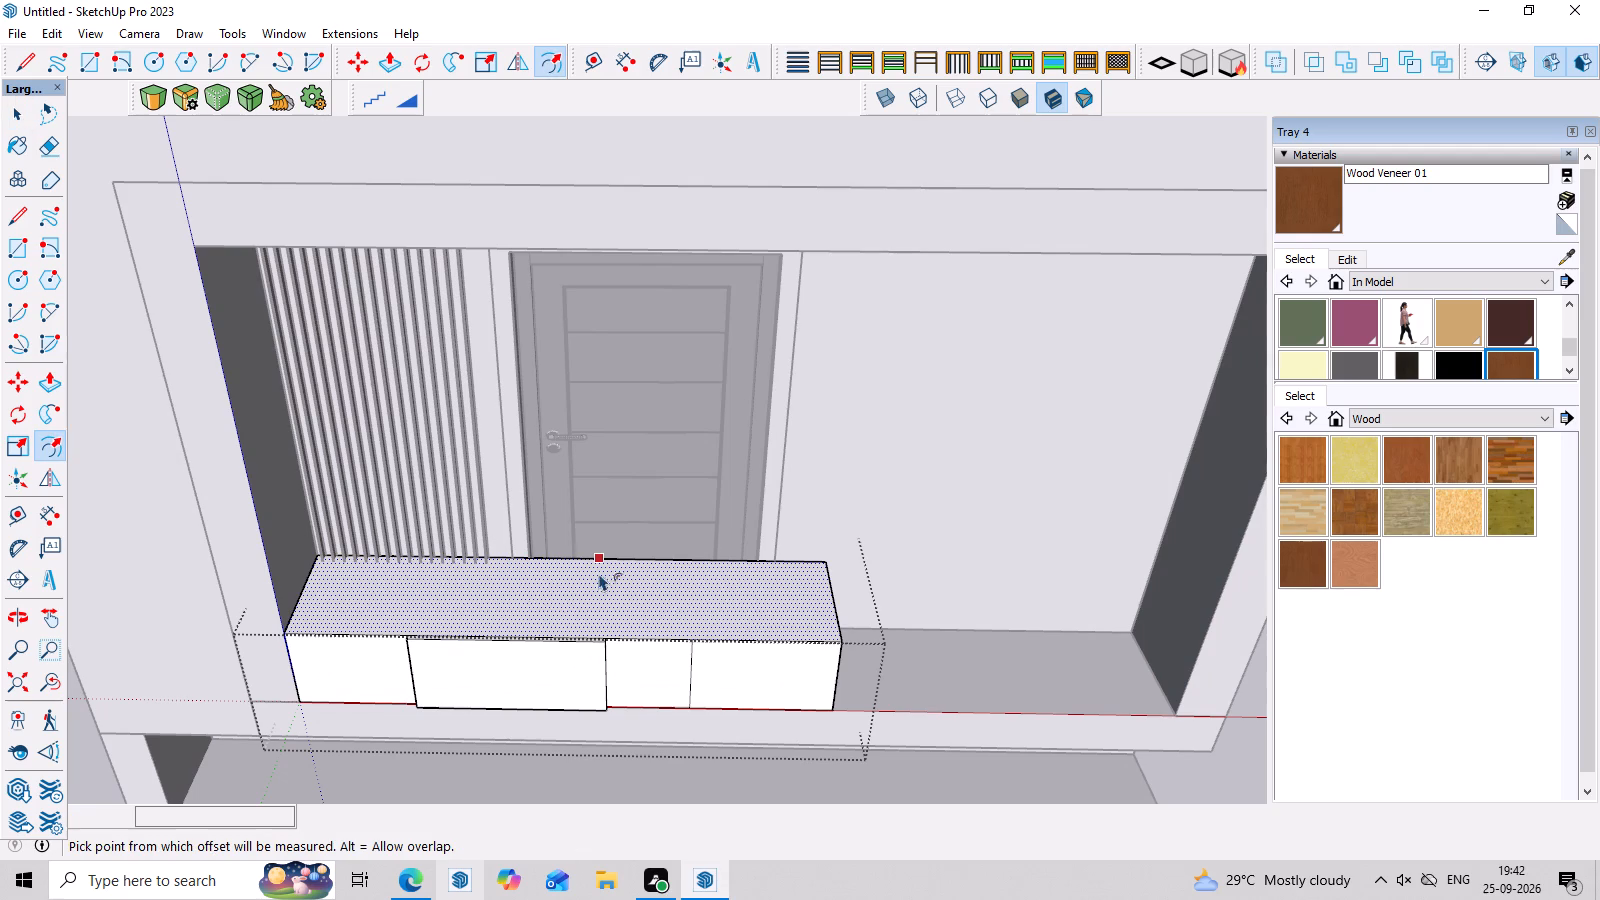
{"action": "left_click", "coordinate": [599, 567]}
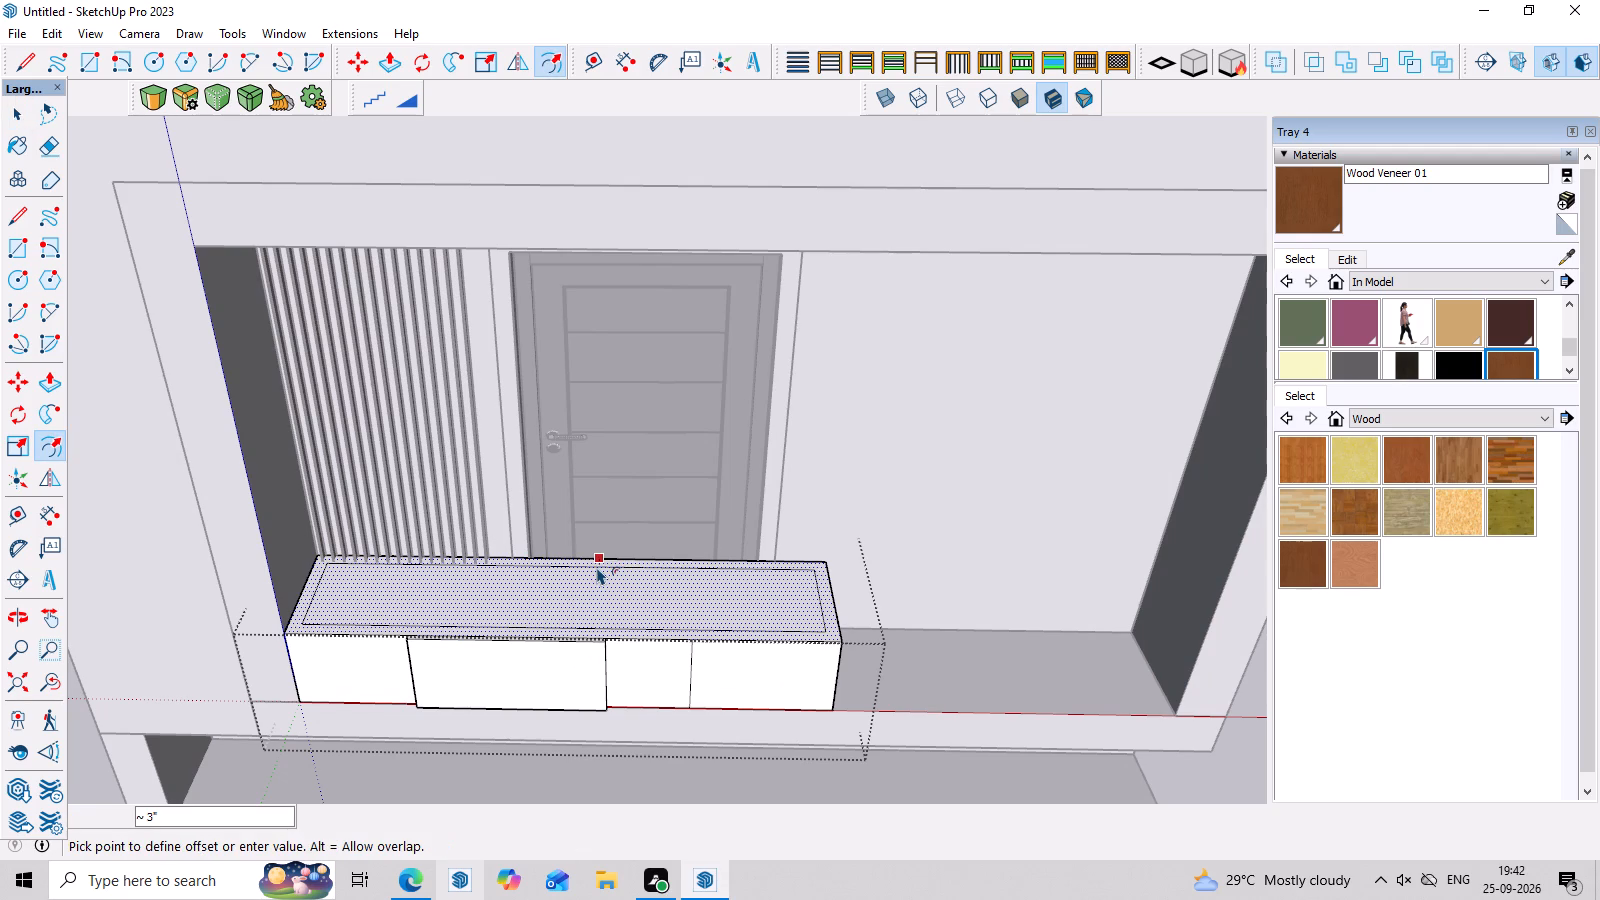
{"action": "left_click", "coordinate": [597, 567]}
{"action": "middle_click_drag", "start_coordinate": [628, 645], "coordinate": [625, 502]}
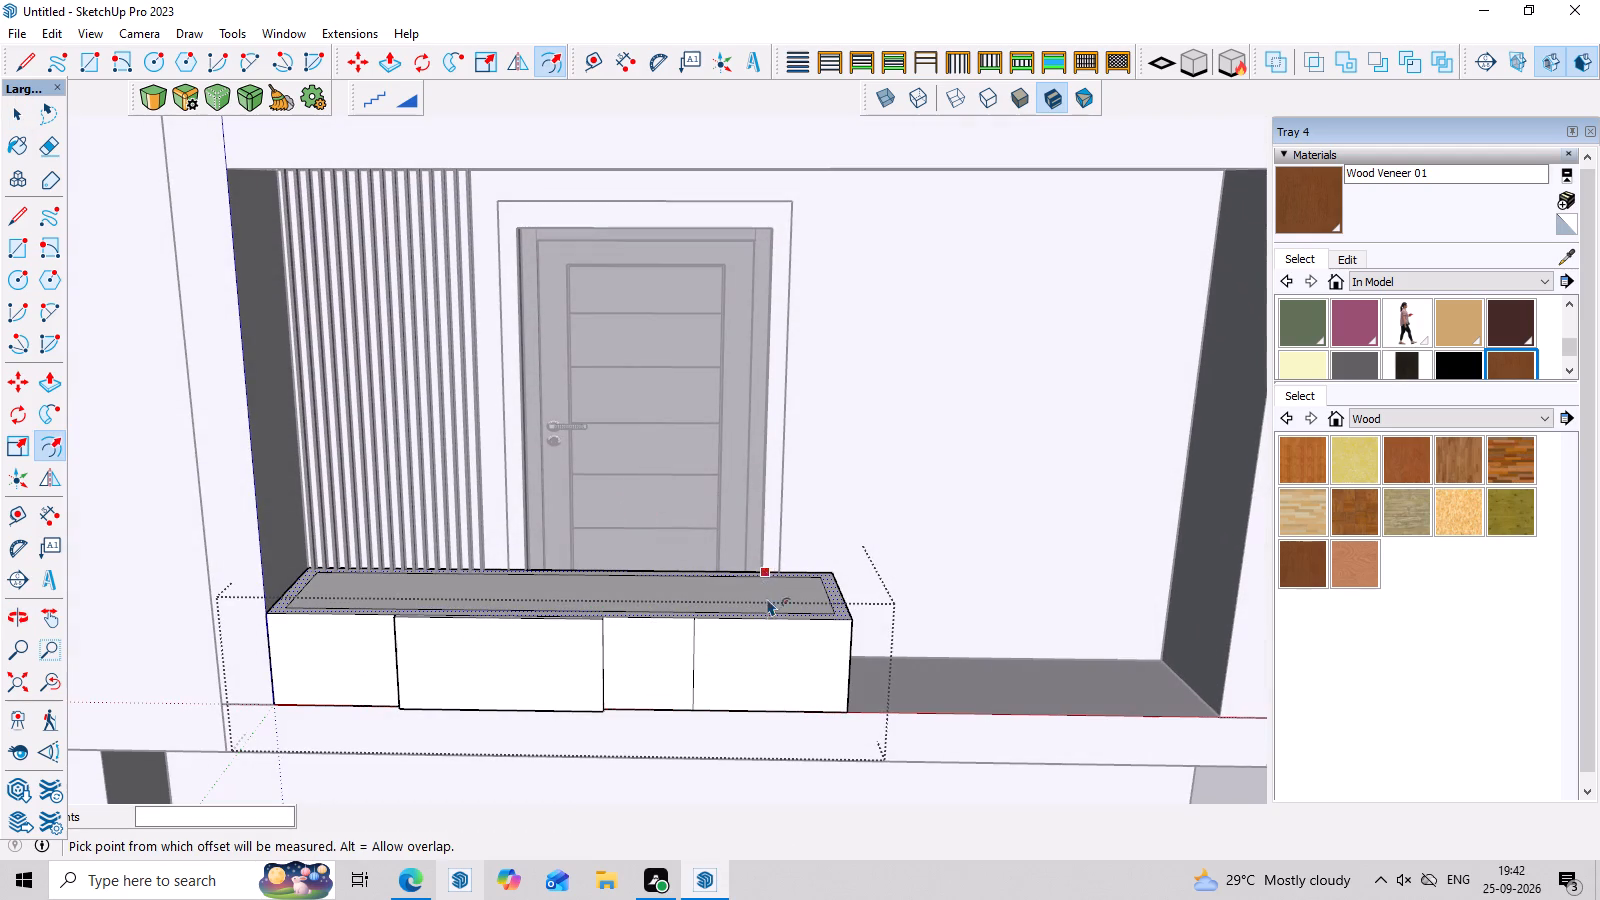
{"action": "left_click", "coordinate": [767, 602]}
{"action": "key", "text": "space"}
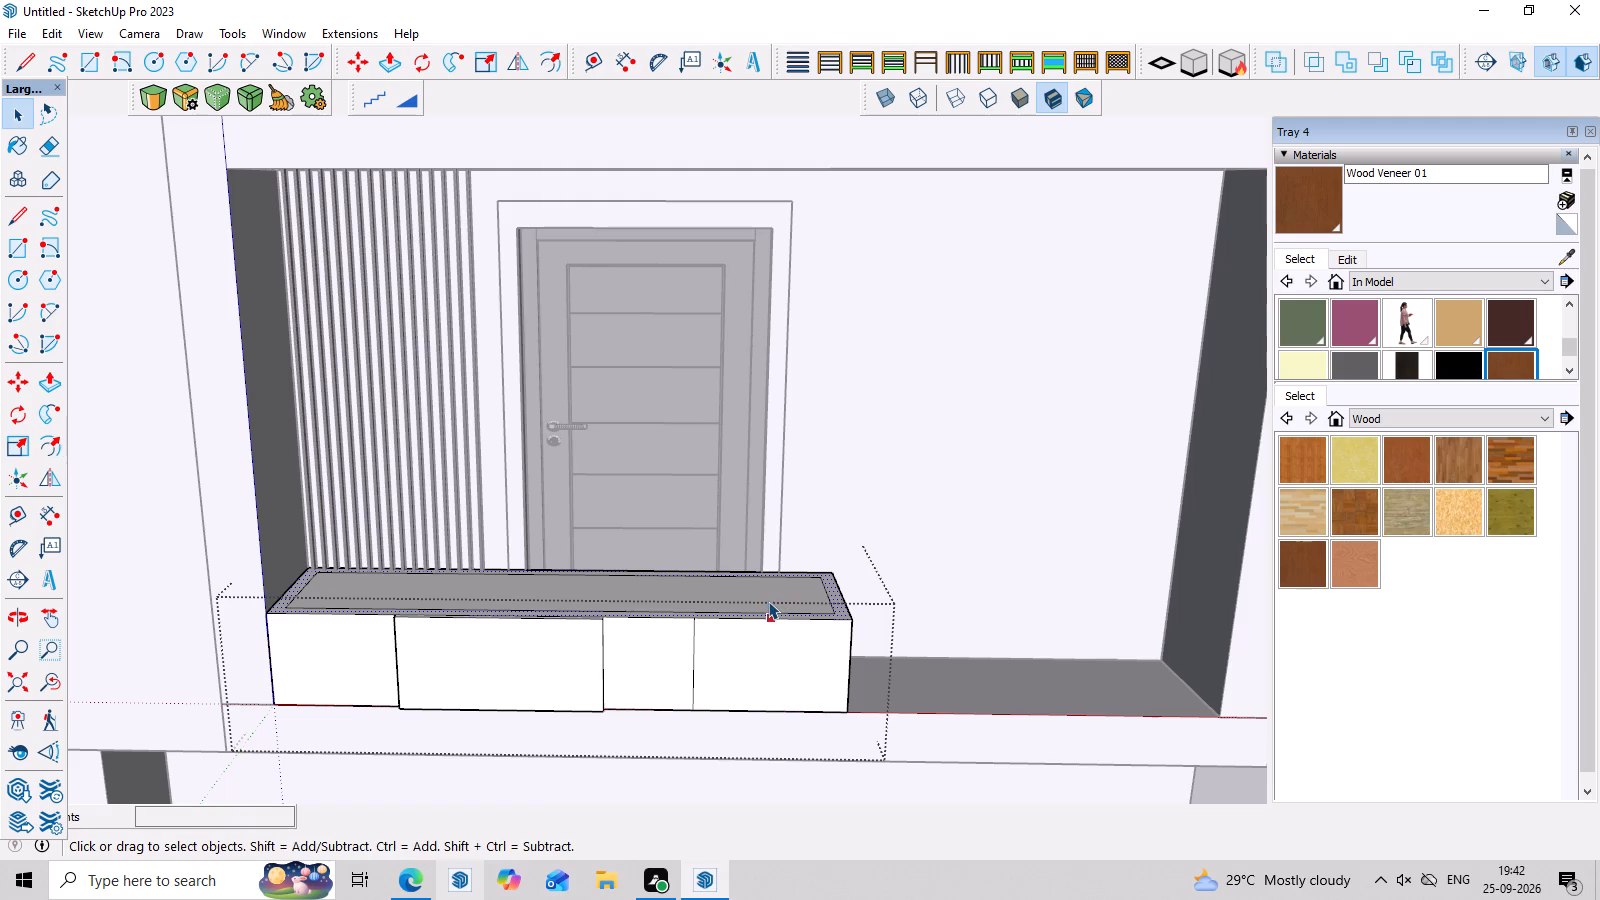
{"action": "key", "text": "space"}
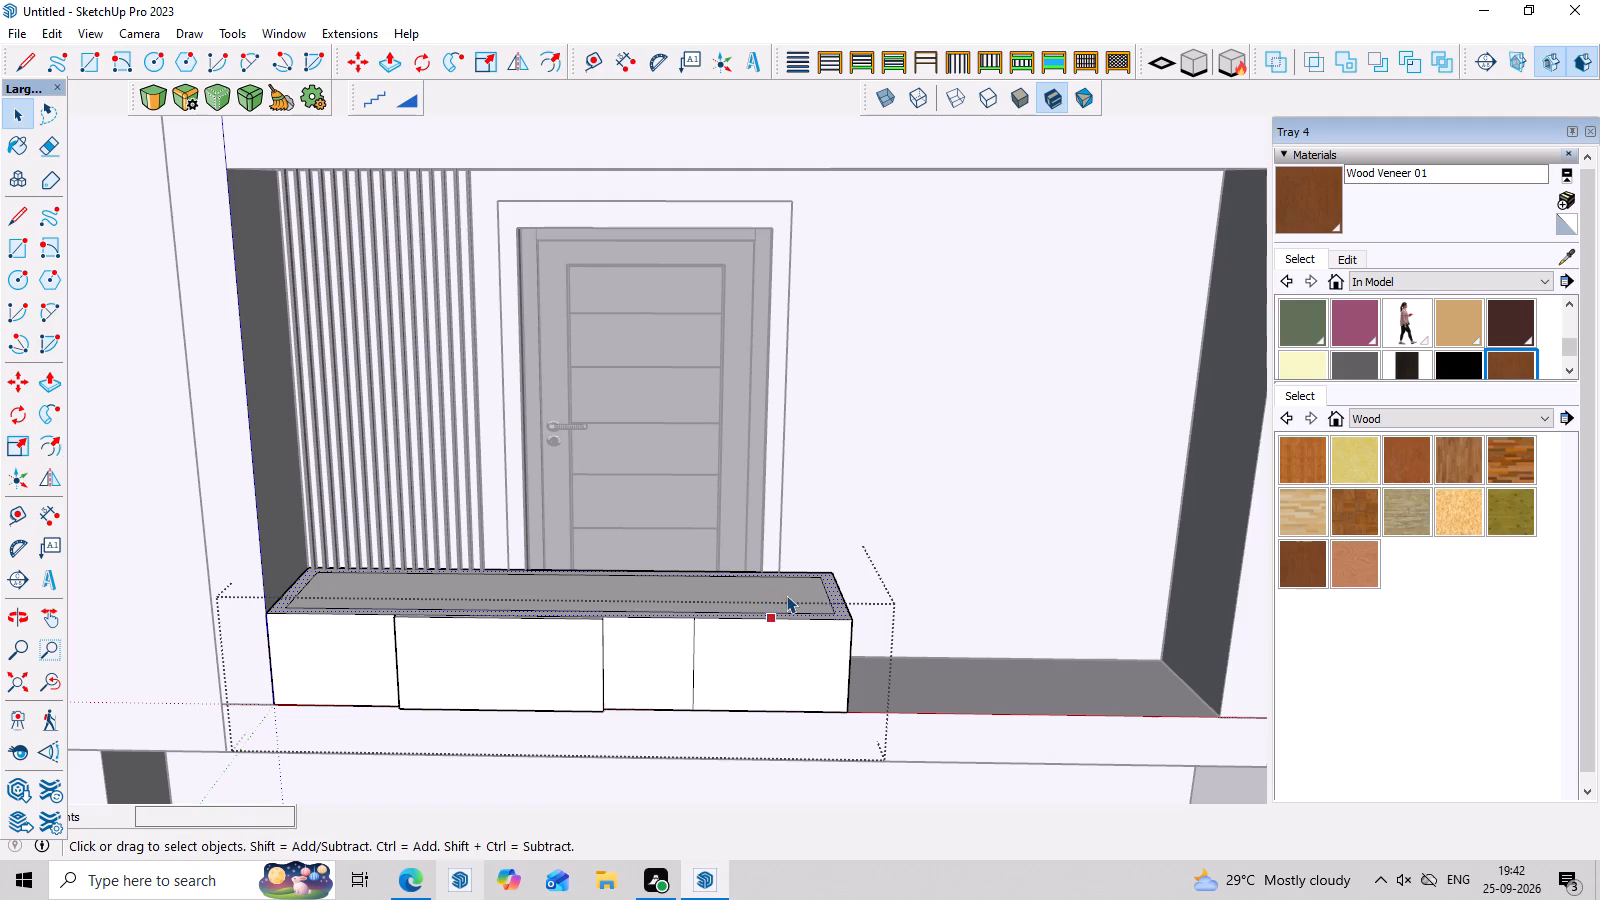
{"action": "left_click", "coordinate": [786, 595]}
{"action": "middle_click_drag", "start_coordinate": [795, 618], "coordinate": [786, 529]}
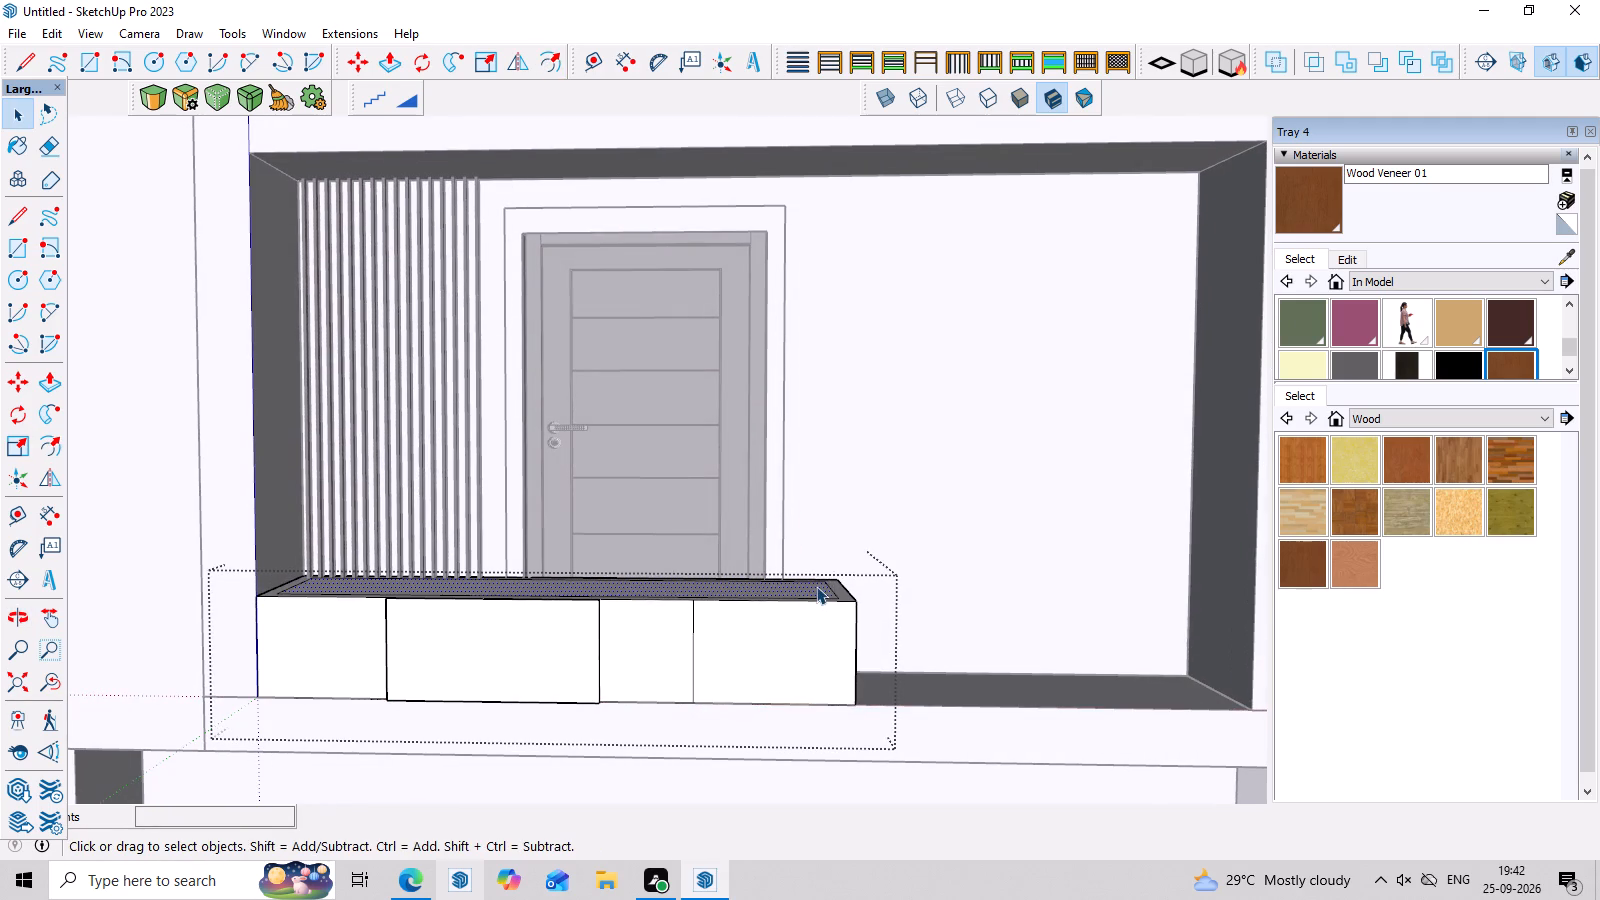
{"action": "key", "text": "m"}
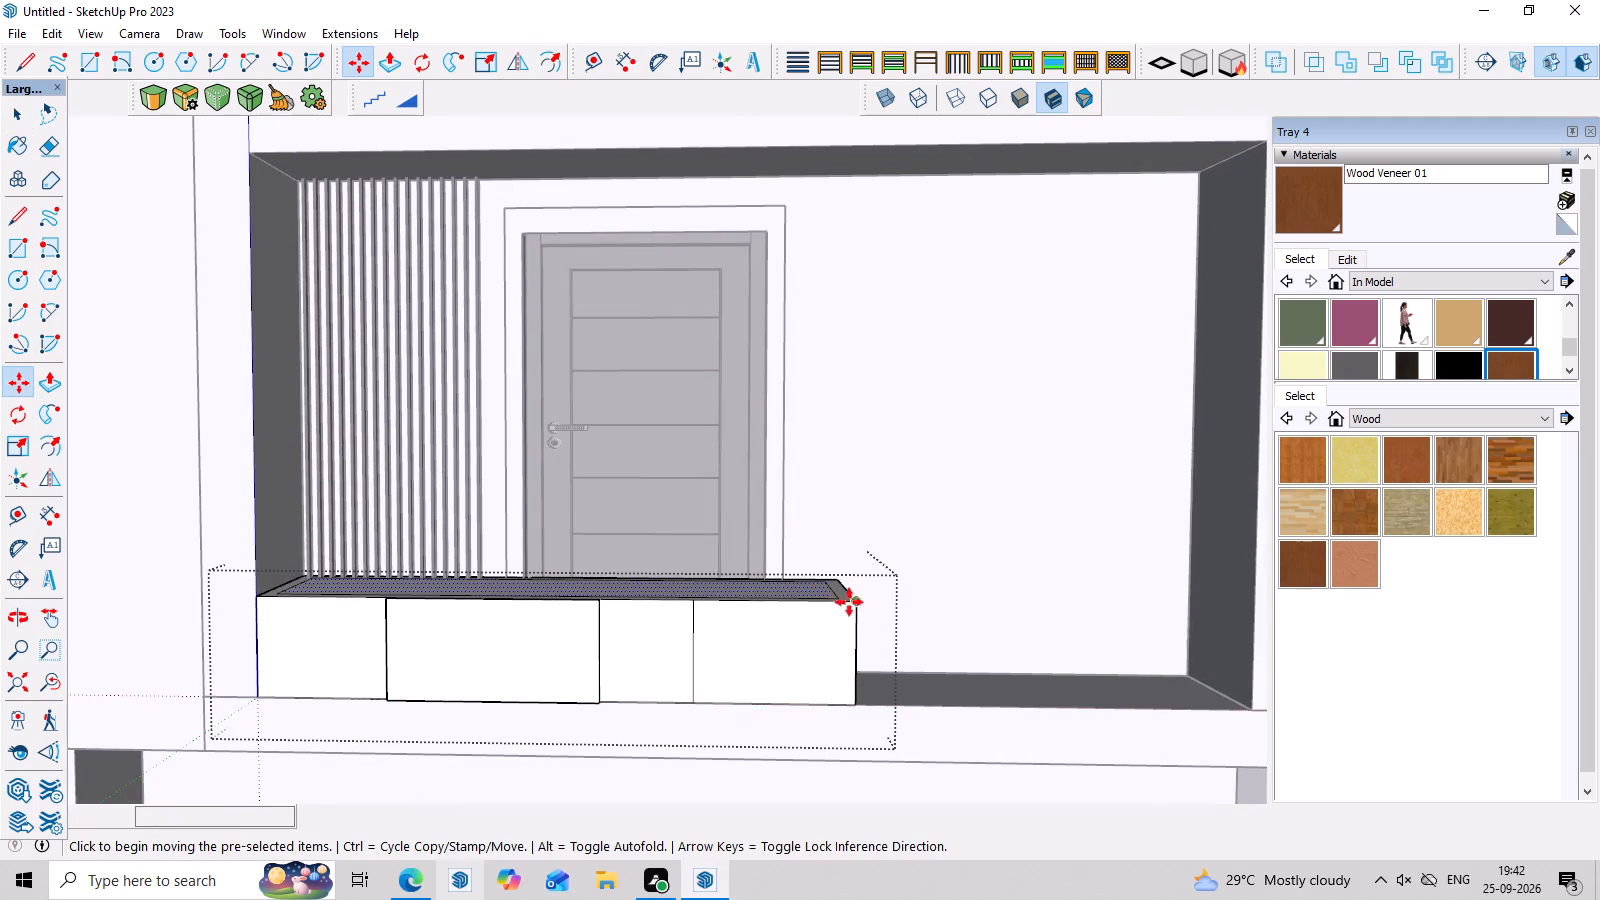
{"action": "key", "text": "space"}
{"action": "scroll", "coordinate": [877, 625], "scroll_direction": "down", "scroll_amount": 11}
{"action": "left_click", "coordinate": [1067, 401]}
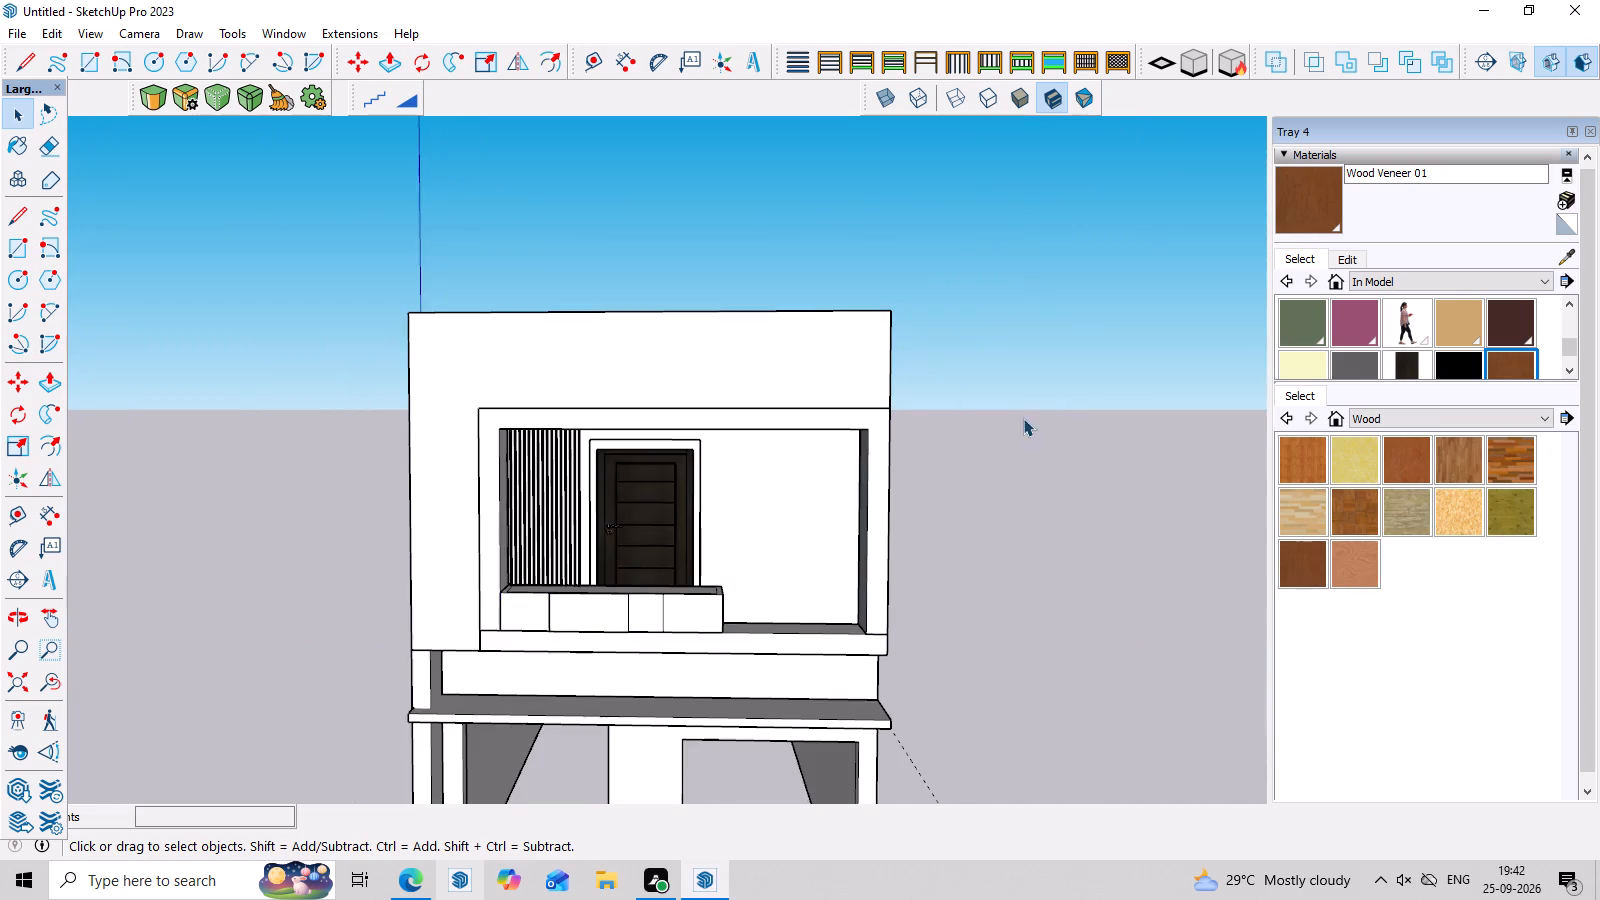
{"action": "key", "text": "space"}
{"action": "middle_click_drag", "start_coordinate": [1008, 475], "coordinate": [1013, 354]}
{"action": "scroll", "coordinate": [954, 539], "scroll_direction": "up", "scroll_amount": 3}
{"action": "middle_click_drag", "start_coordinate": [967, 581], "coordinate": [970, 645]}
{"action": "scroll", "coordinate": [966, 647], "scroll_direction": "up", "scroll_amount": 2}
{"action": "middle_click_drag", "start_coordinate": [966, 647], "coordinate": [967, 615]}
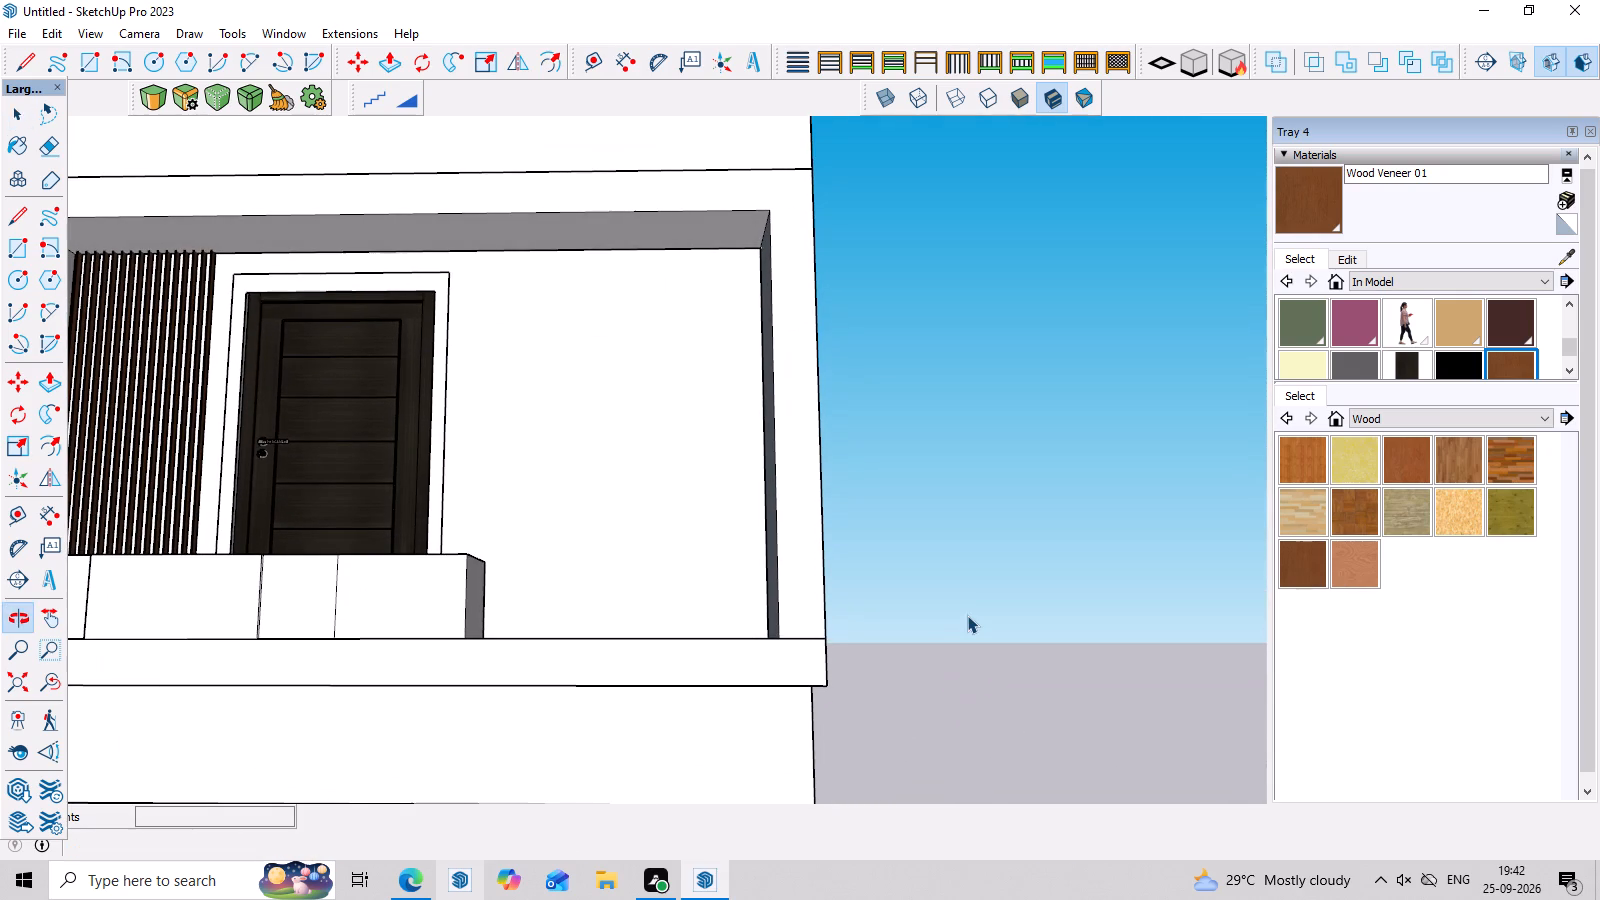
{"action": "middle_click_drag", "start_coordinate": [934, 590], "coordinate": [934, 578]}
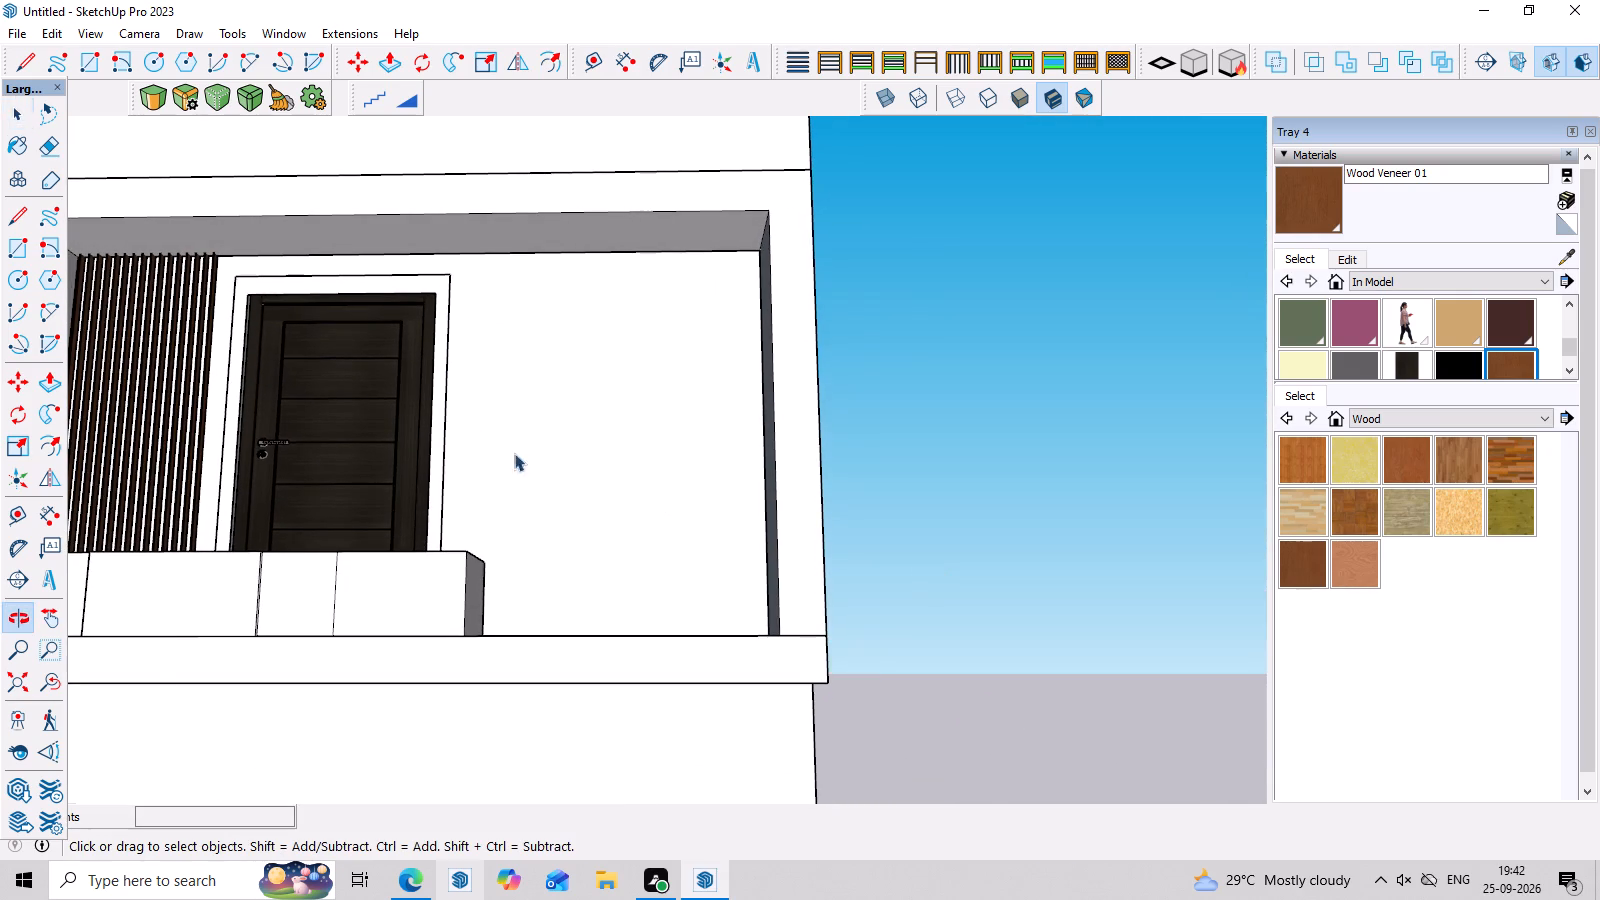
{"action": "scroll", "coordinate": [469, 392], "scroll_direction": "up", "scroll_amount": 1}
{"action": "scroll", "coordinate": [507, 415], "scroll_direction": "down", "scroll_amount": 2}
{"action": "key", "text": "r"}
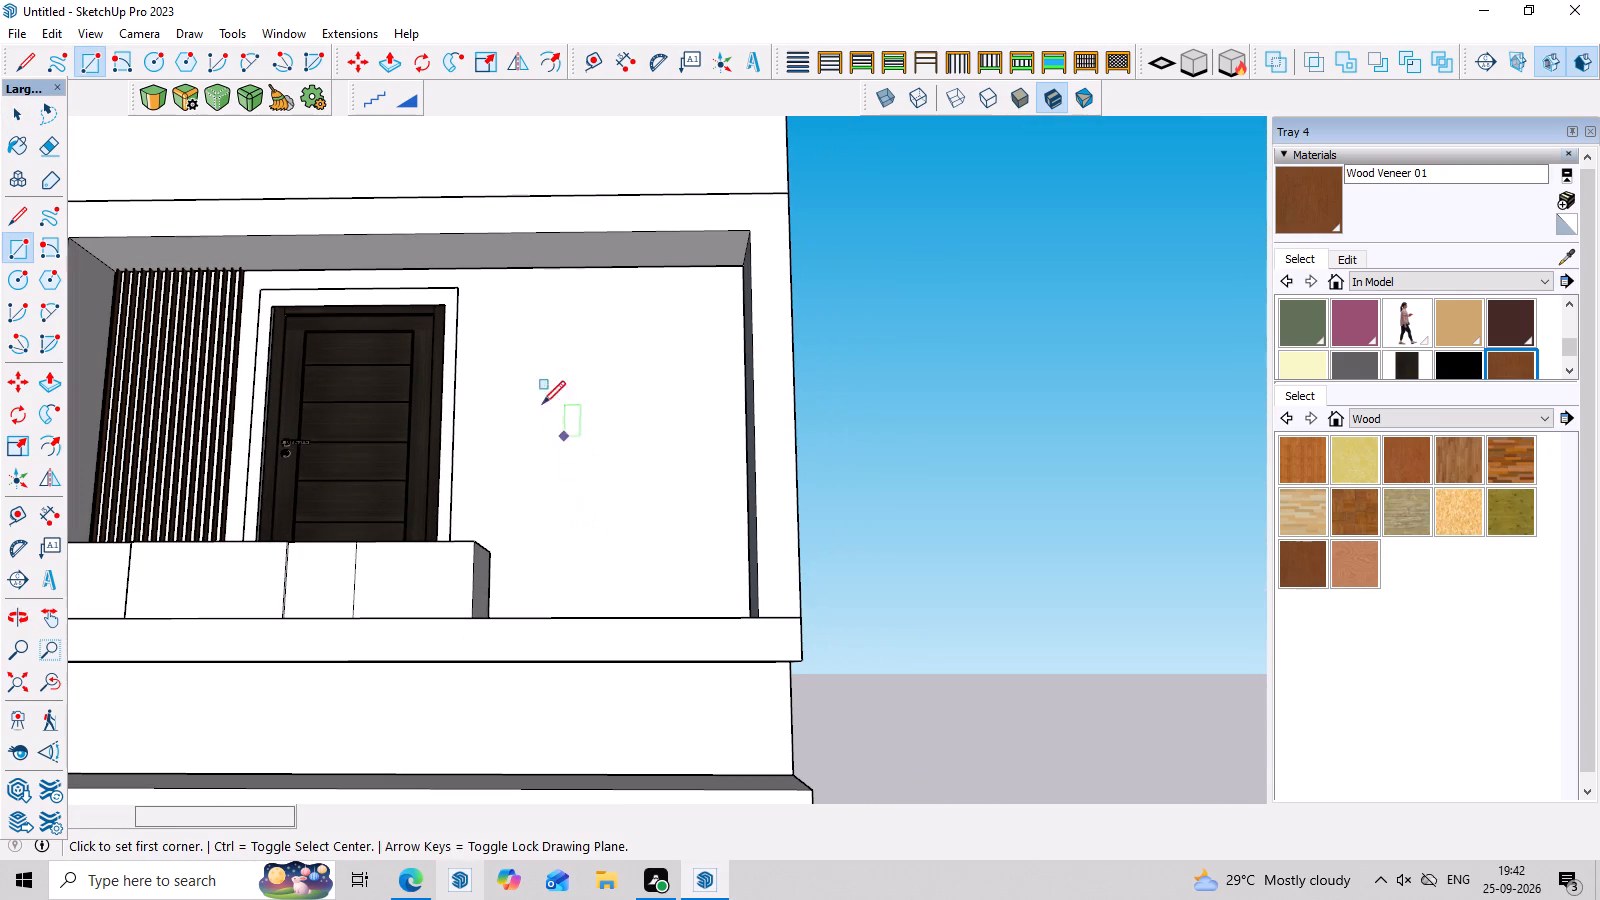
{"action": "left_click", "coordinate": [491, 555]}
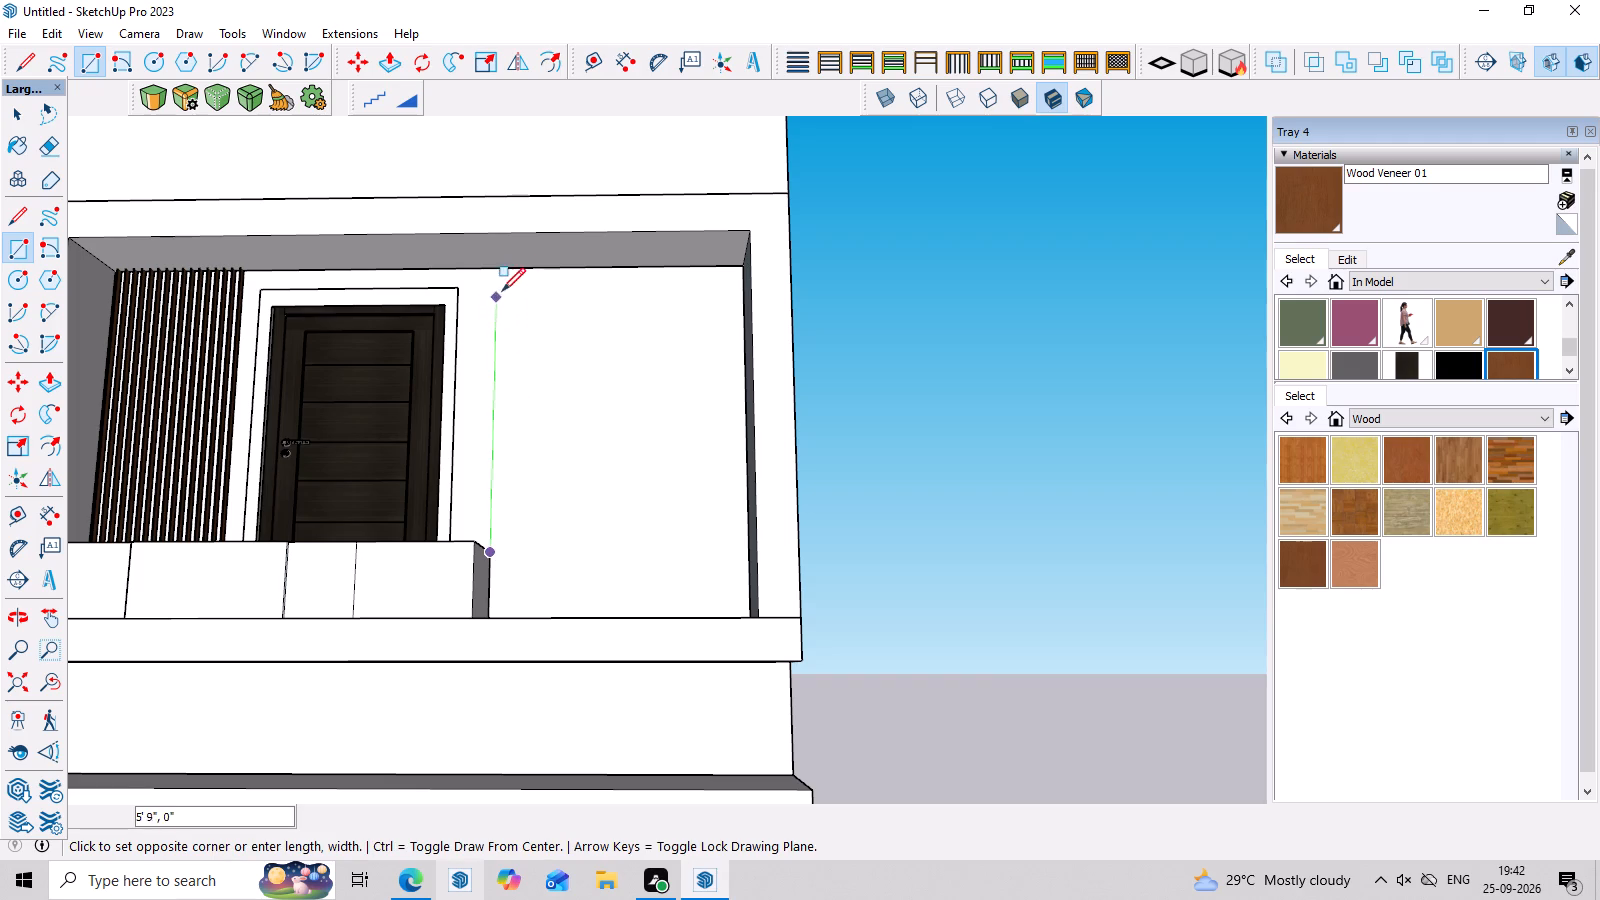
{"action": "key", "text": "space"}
Draw a rectangle about 7' 11" by 5' 7" on the back wall, from the block's rear bottom corner to the opening's far top corner.
{"action": "middle_click_drag", "start_coordinate": [515, 680], "coordinate": [516, 733]}
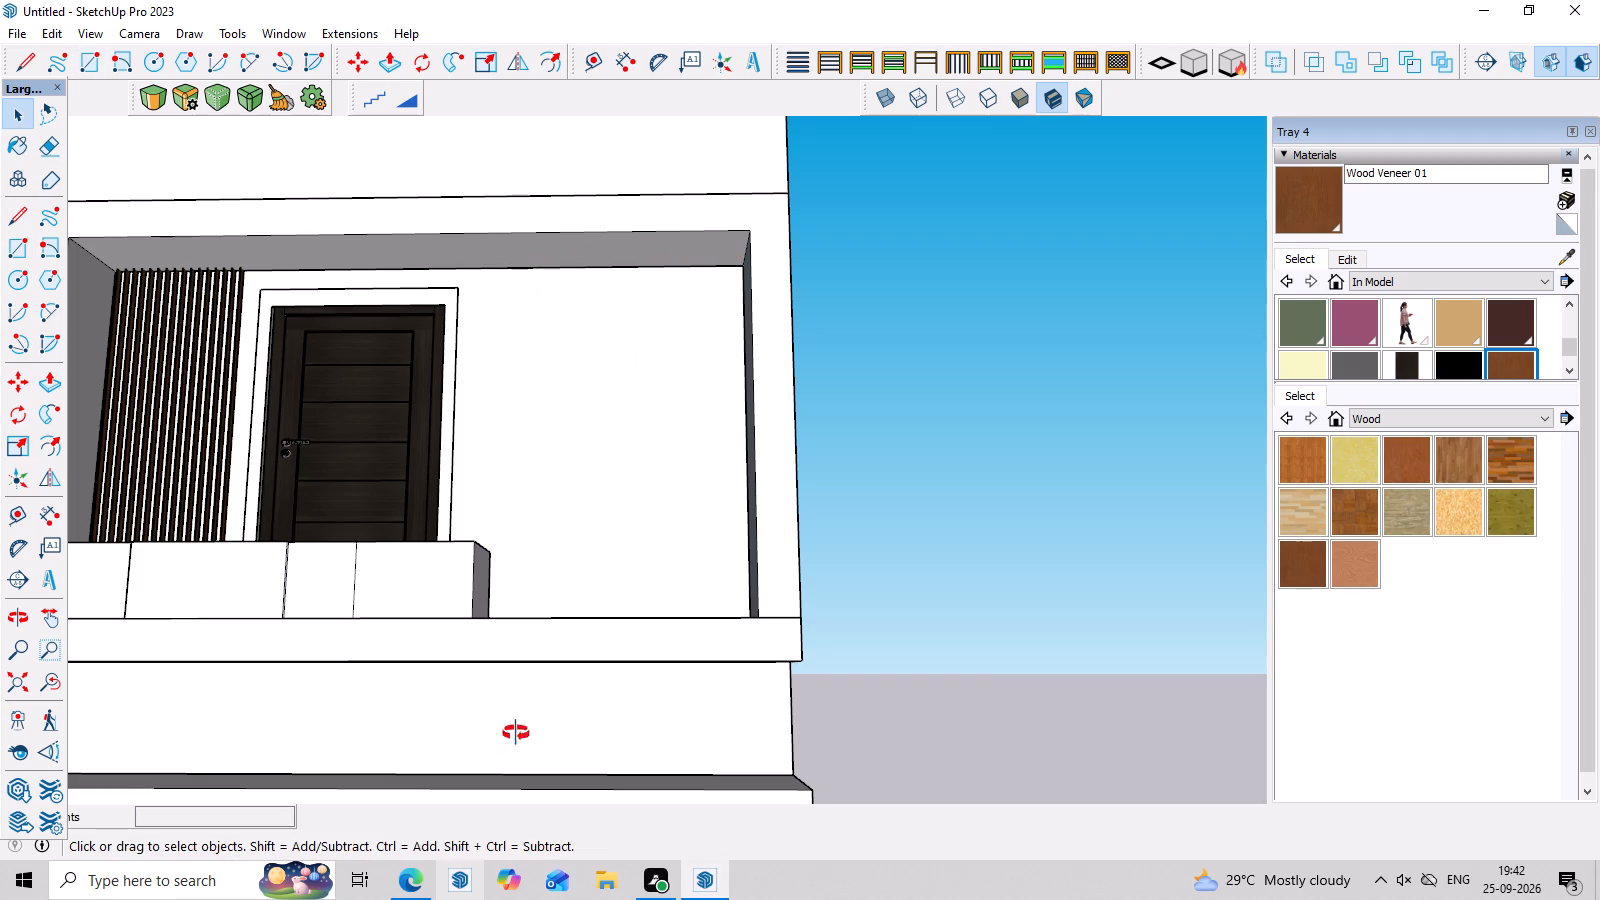
{"action": "middle_click_drag", "start_coordinate": [516, 733], "coordinate": [516, 767]}
{"action": "key", "text": "r"}
{"action": "scroll", "coordinate": [524, 604], "scroll_direction": "up", "scroll_amount": 2}
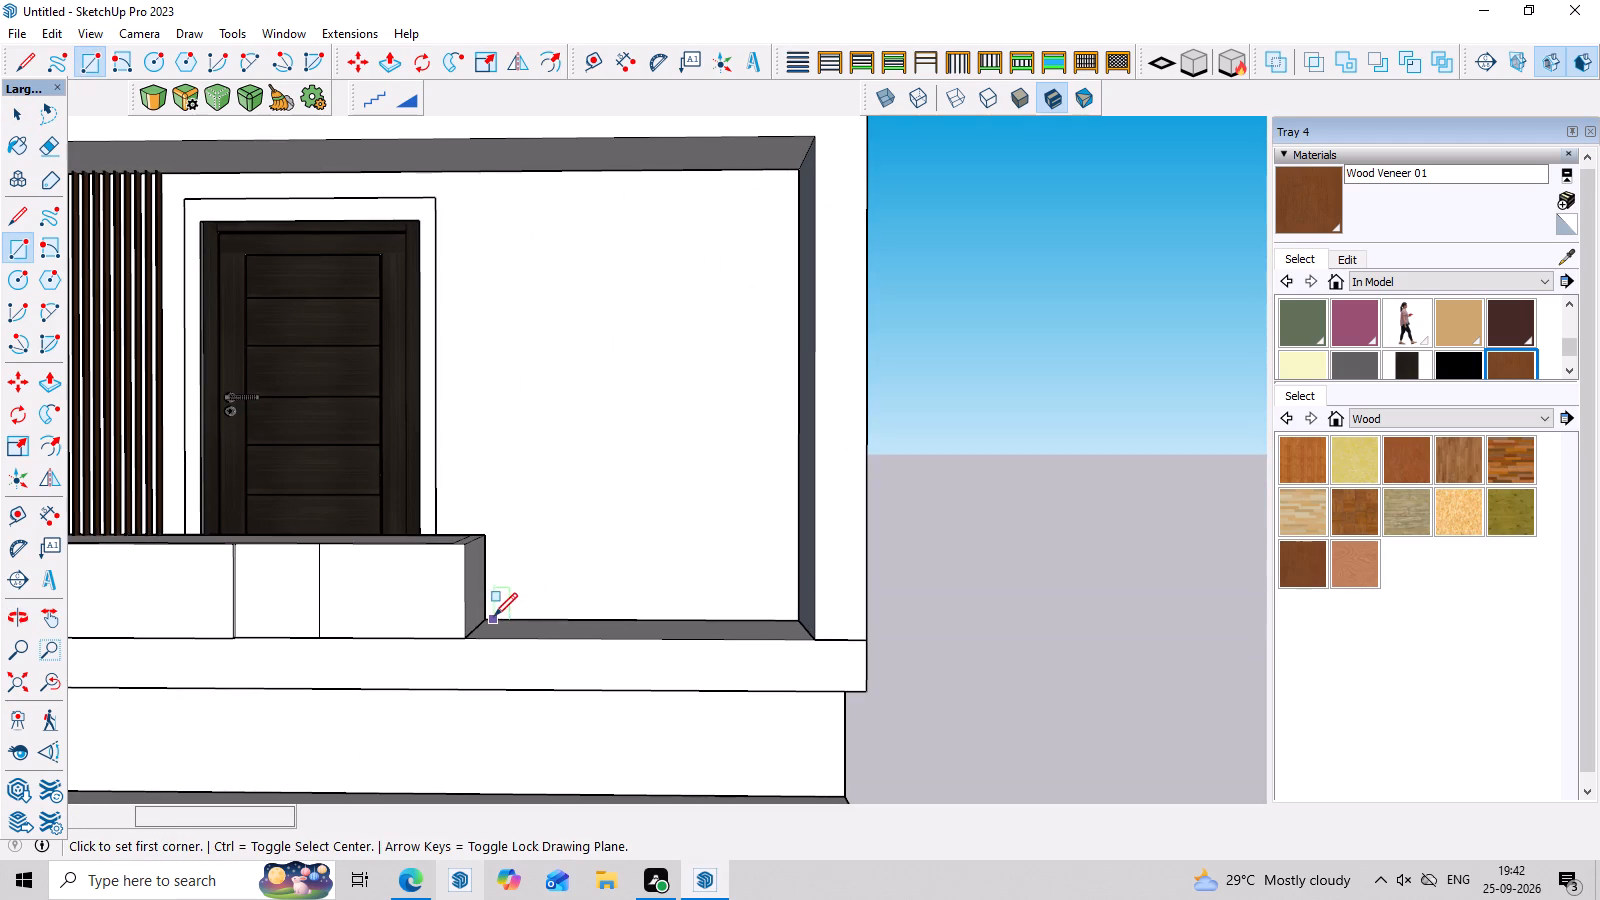
{"action": "left_click", "coordinate": [481, 615]}
{"action": "left_click", "coordinate": [799, 170]}
Group the rectangle beside the block on the back wall and open the group with its face selected.
{"action": "key", "text": "space"}
{"action": "left_click", "coordinate": [660, 298]}
{"action": "right_click", "coordinate": [660, 298]}
{"action": "triple_click", "coordinate": [660, 298]}
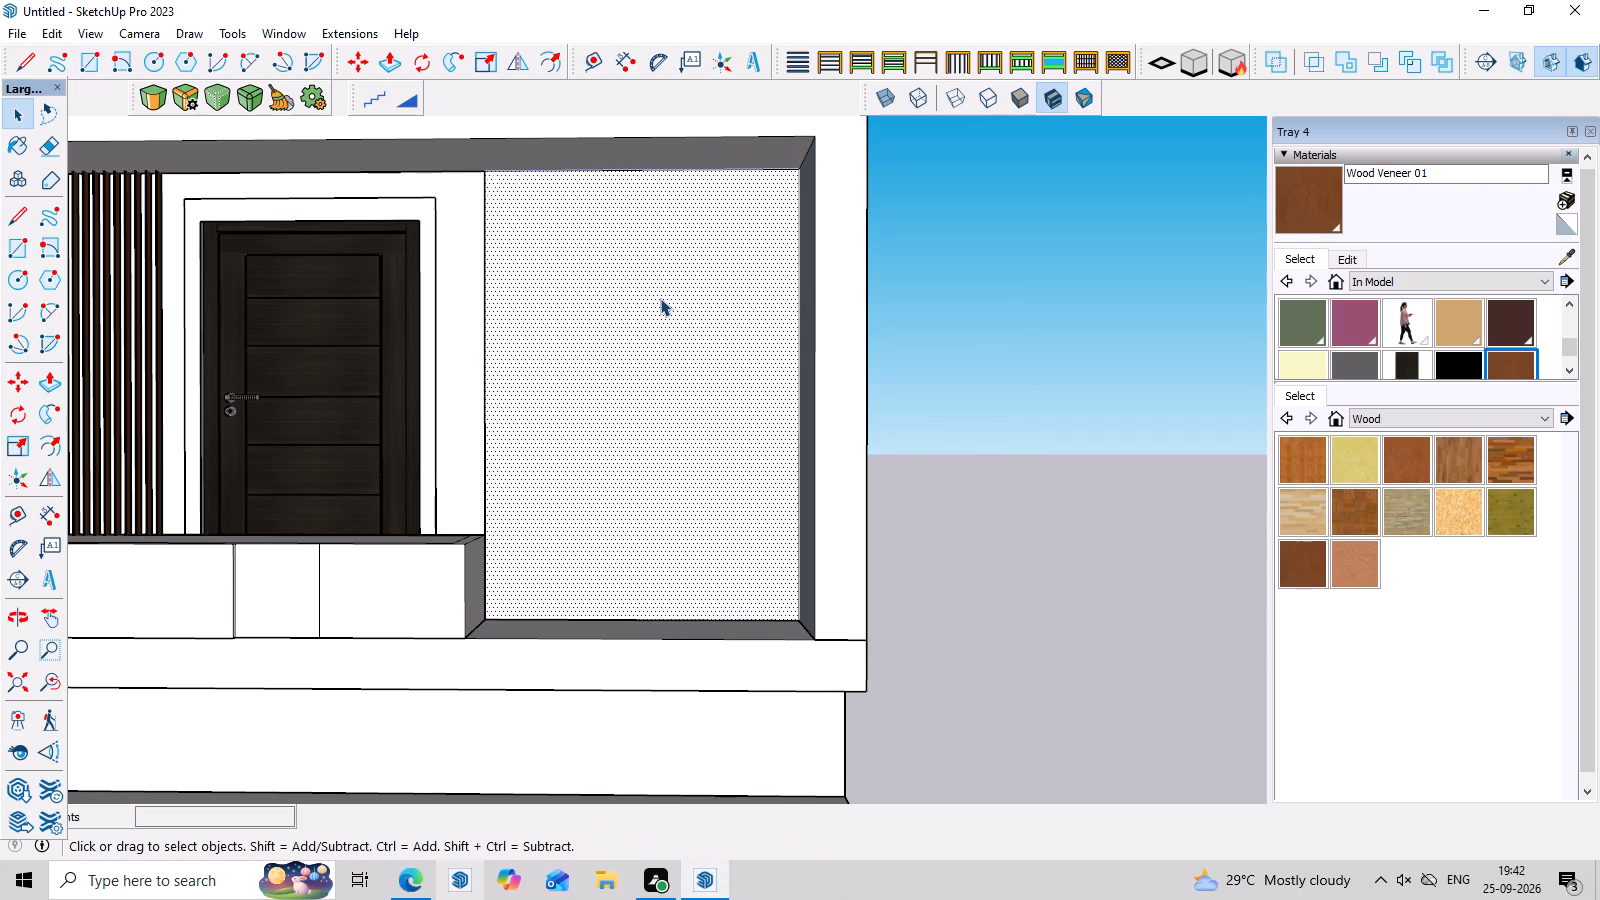
{"action": "left_click", "coordinate": [660, 298]}
{"action": "left_click", "coordinate": [660, 298]}
{"action": "double_click", "coordinate": [660, 298]}
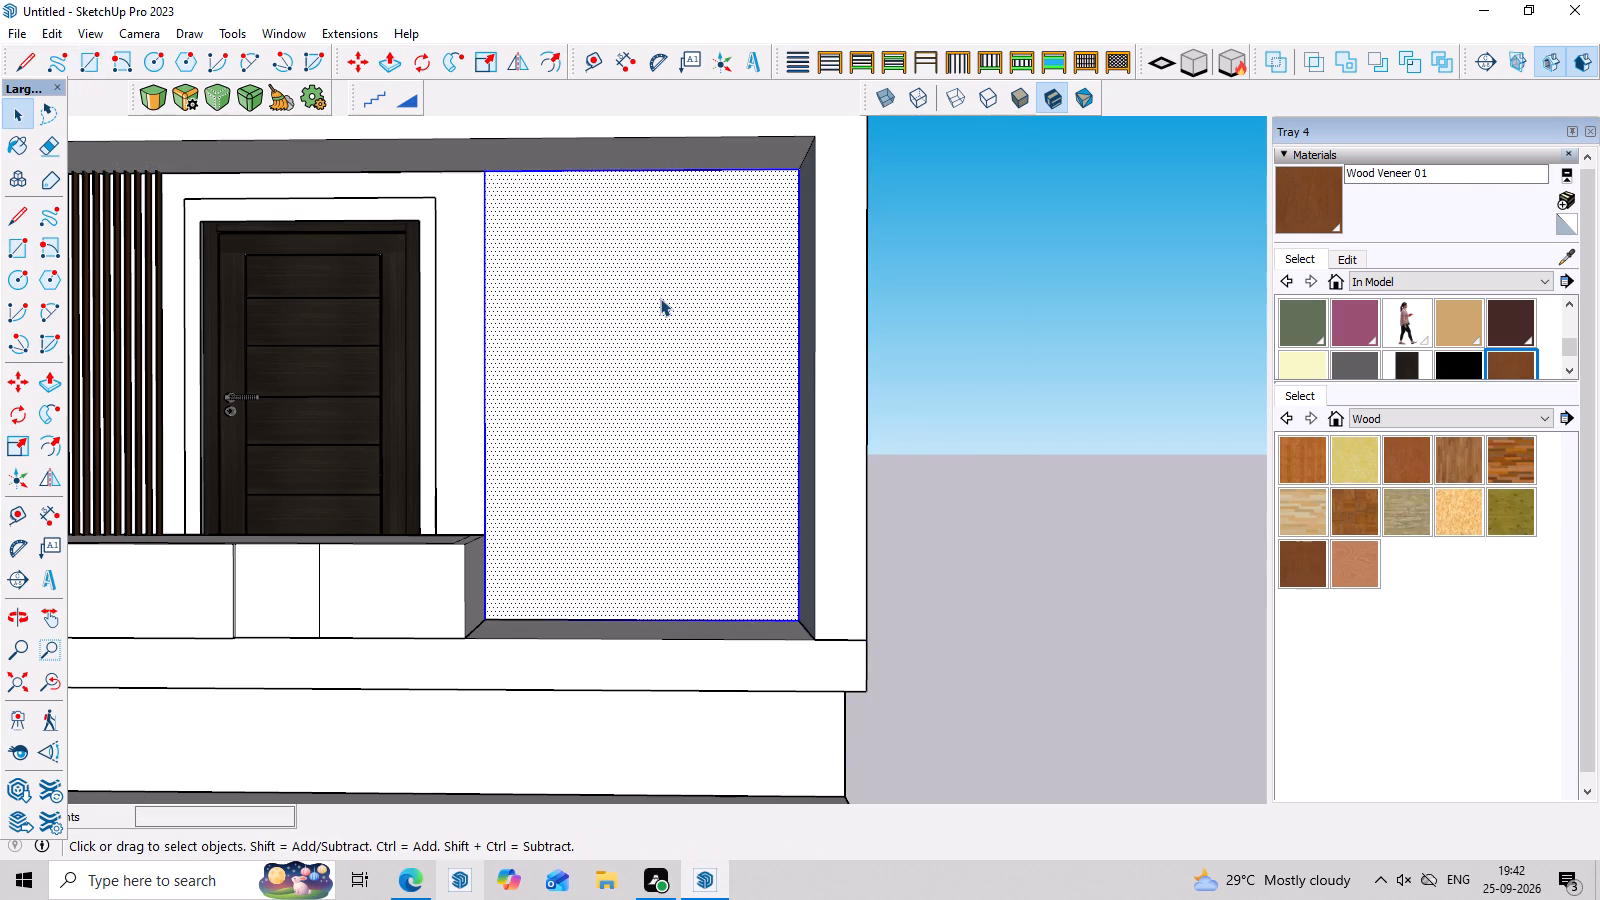
{"action": "left_click", "coordinate": [660, 298]}
{"action": "left_click", "coordinate": [660, 298]}
{"action": "right_click", "coordinate": [660, 298]}
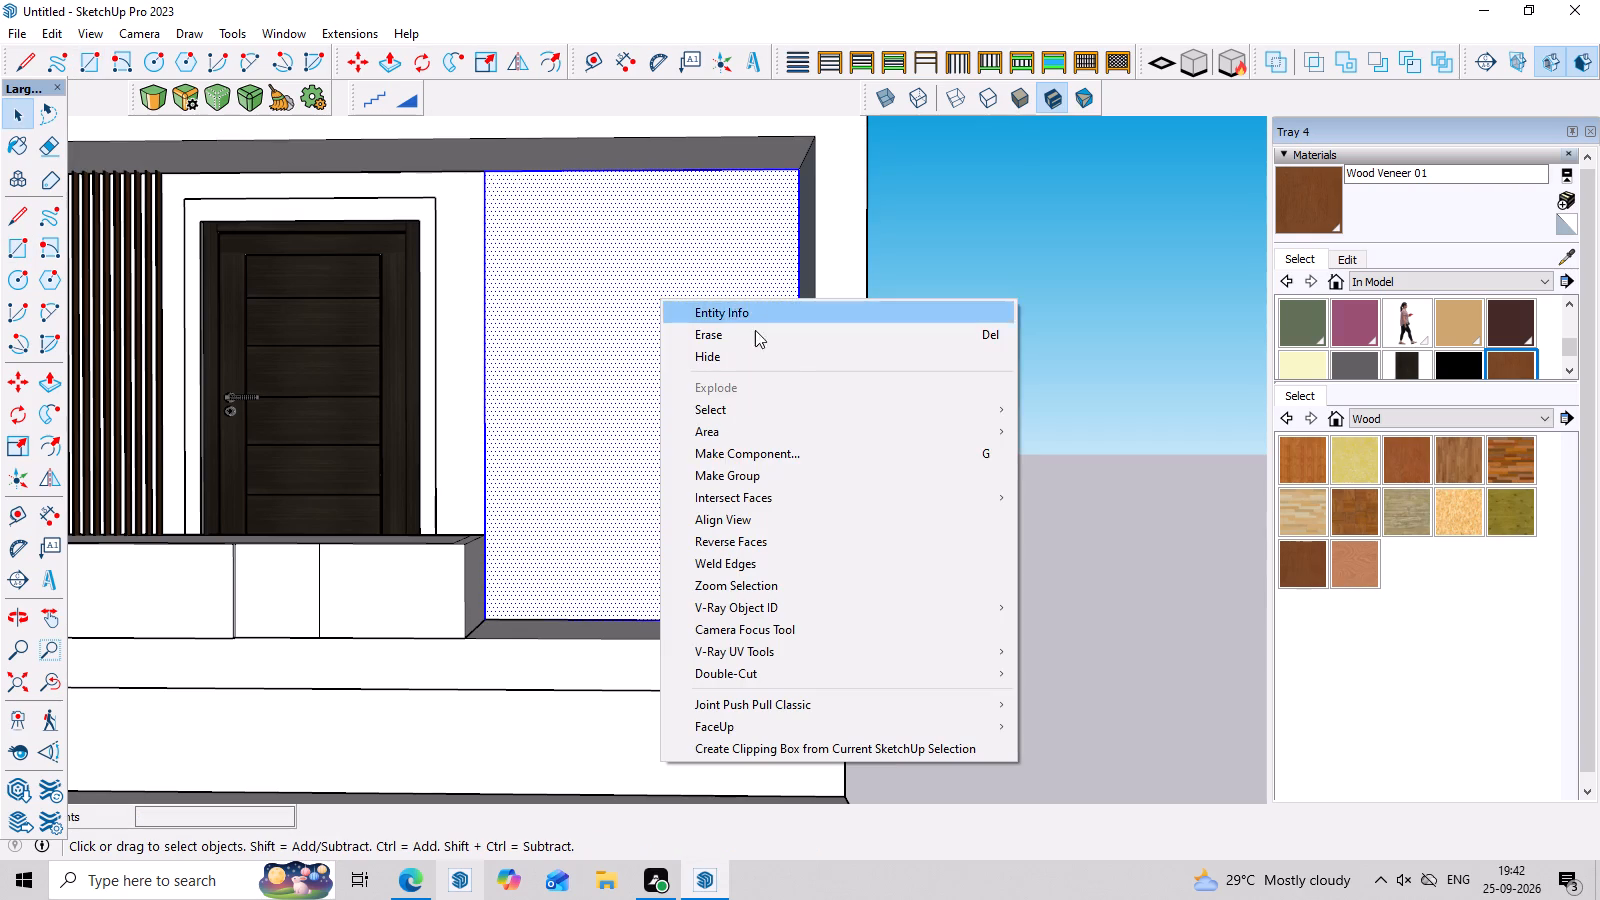
{"action": "left_click", "coordinate": [820, 477]}
{"action": "triple_click", "coordinate": [738, 355]}
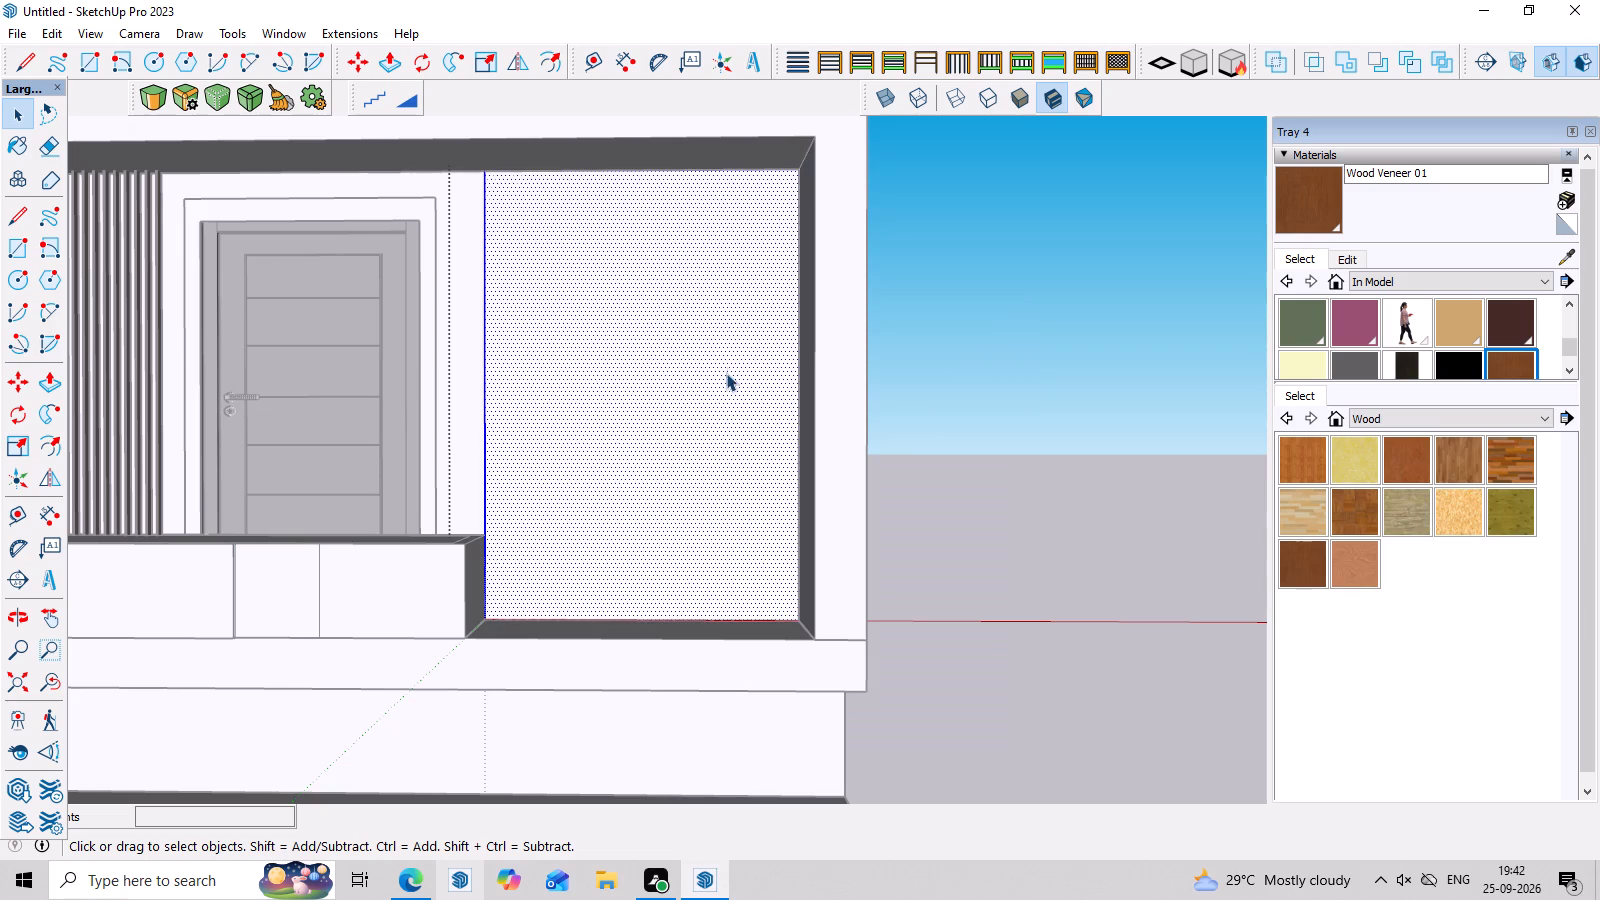
Offset the wall panel's outline inward by about 9".
{"action": "scroll", "coordinate": [667, 549], "scroll_direction": "down", "scroll_amount": 6}
{"action": "middle_click_drag", "start_coordinate": [667, 551], "coordinate": [649, 613]}
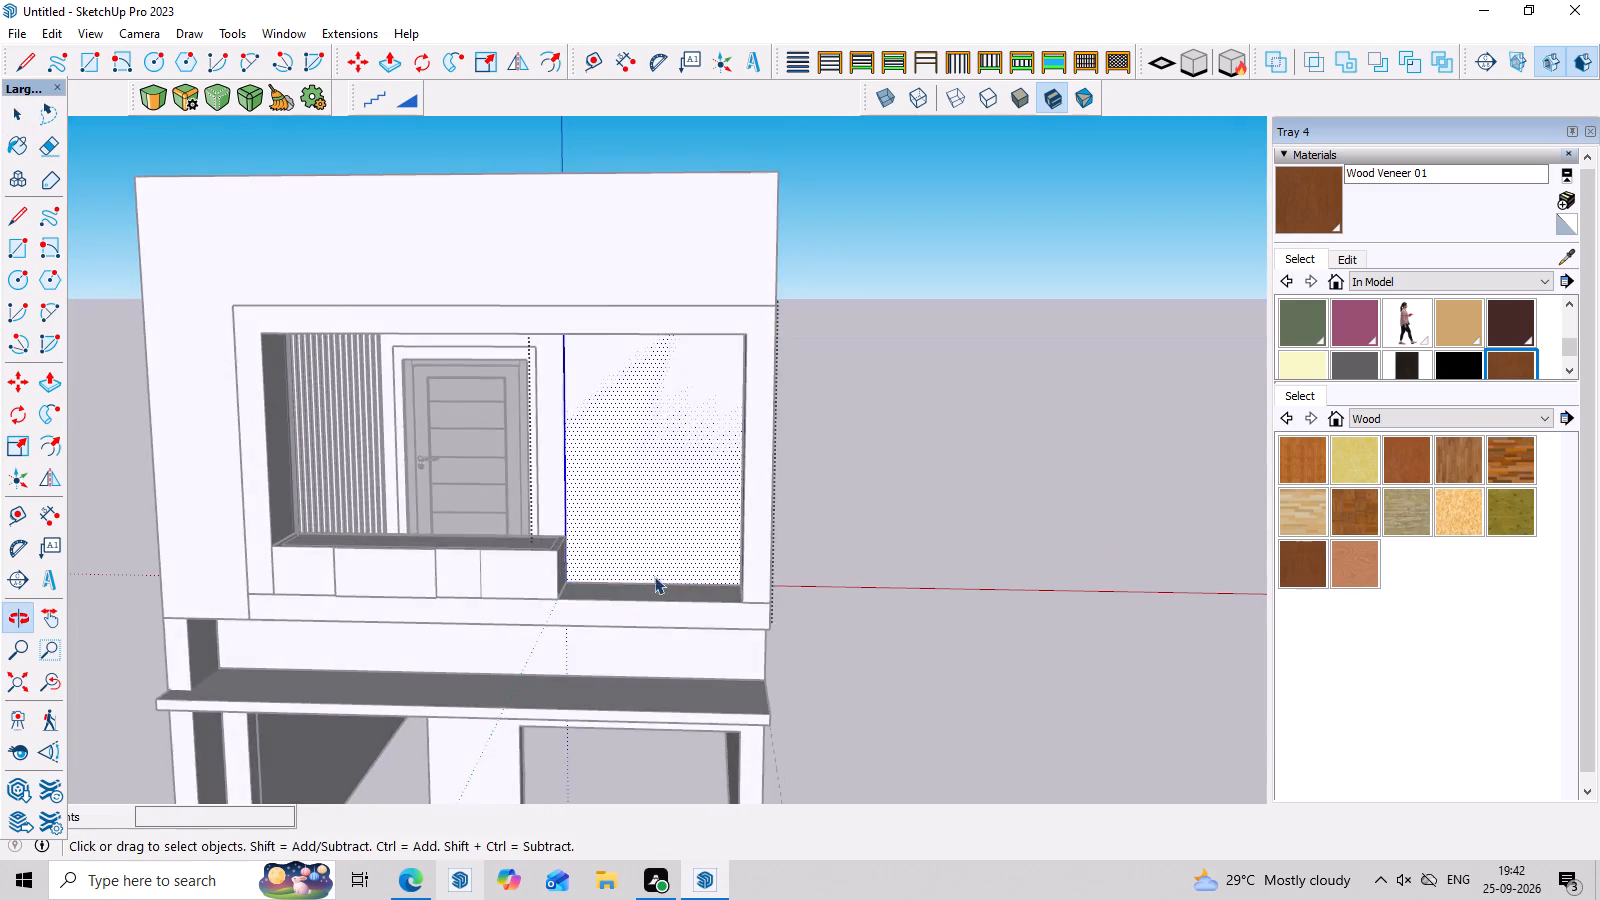
{"action": "scroll", "coordinate": [655, 569], "scroll_direction": "up", "scroll_amount": 5}
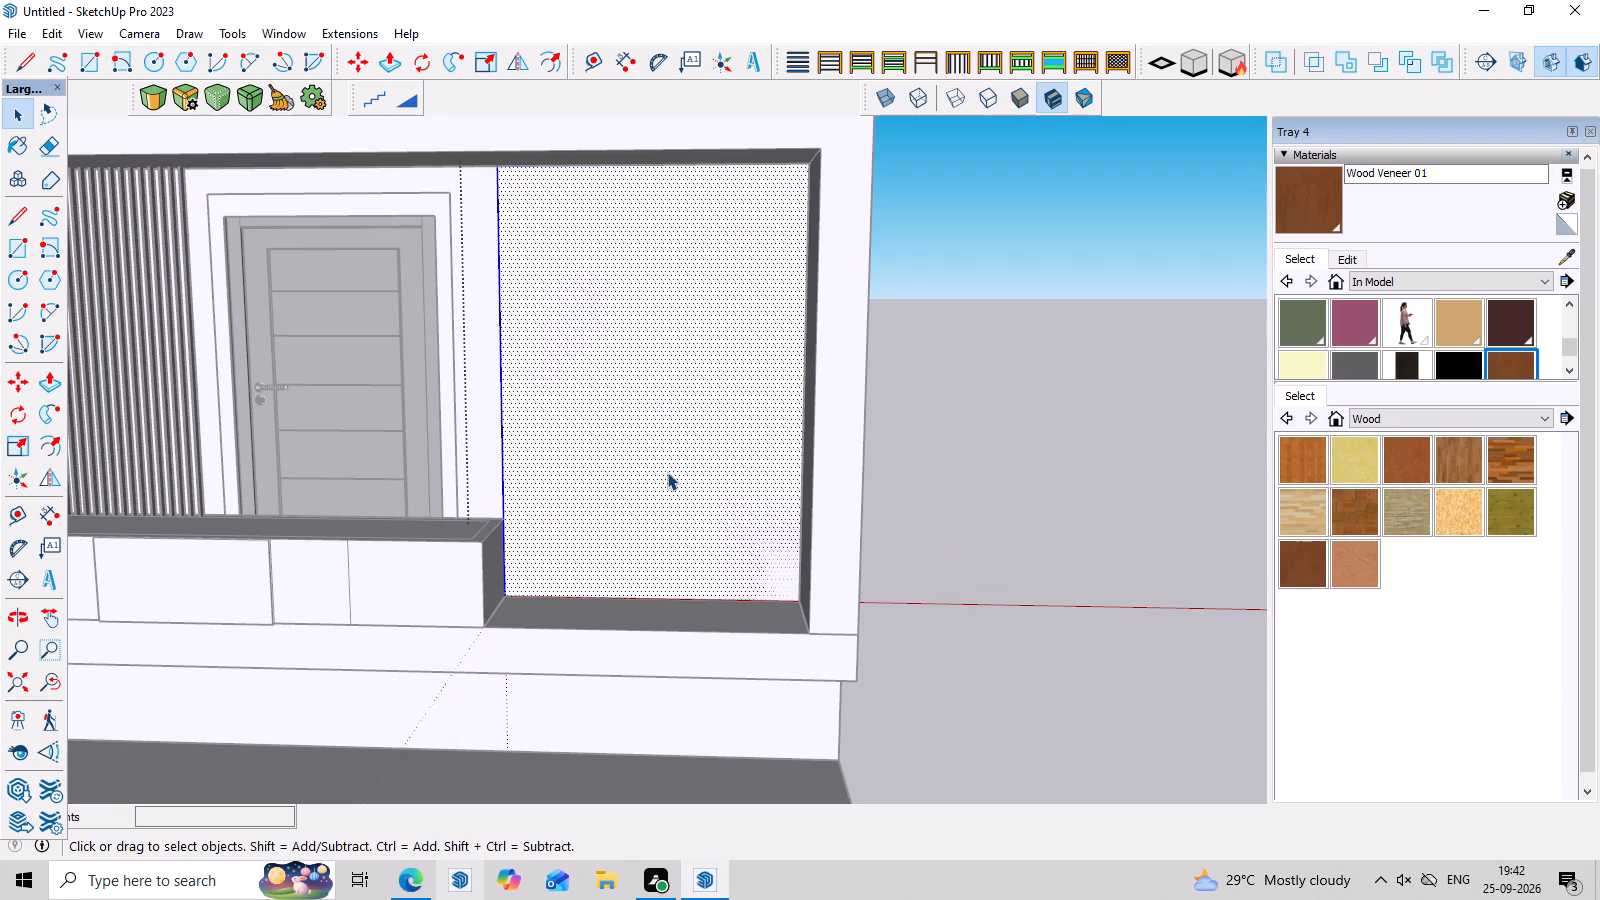
{"action": "key", "text": "r"}
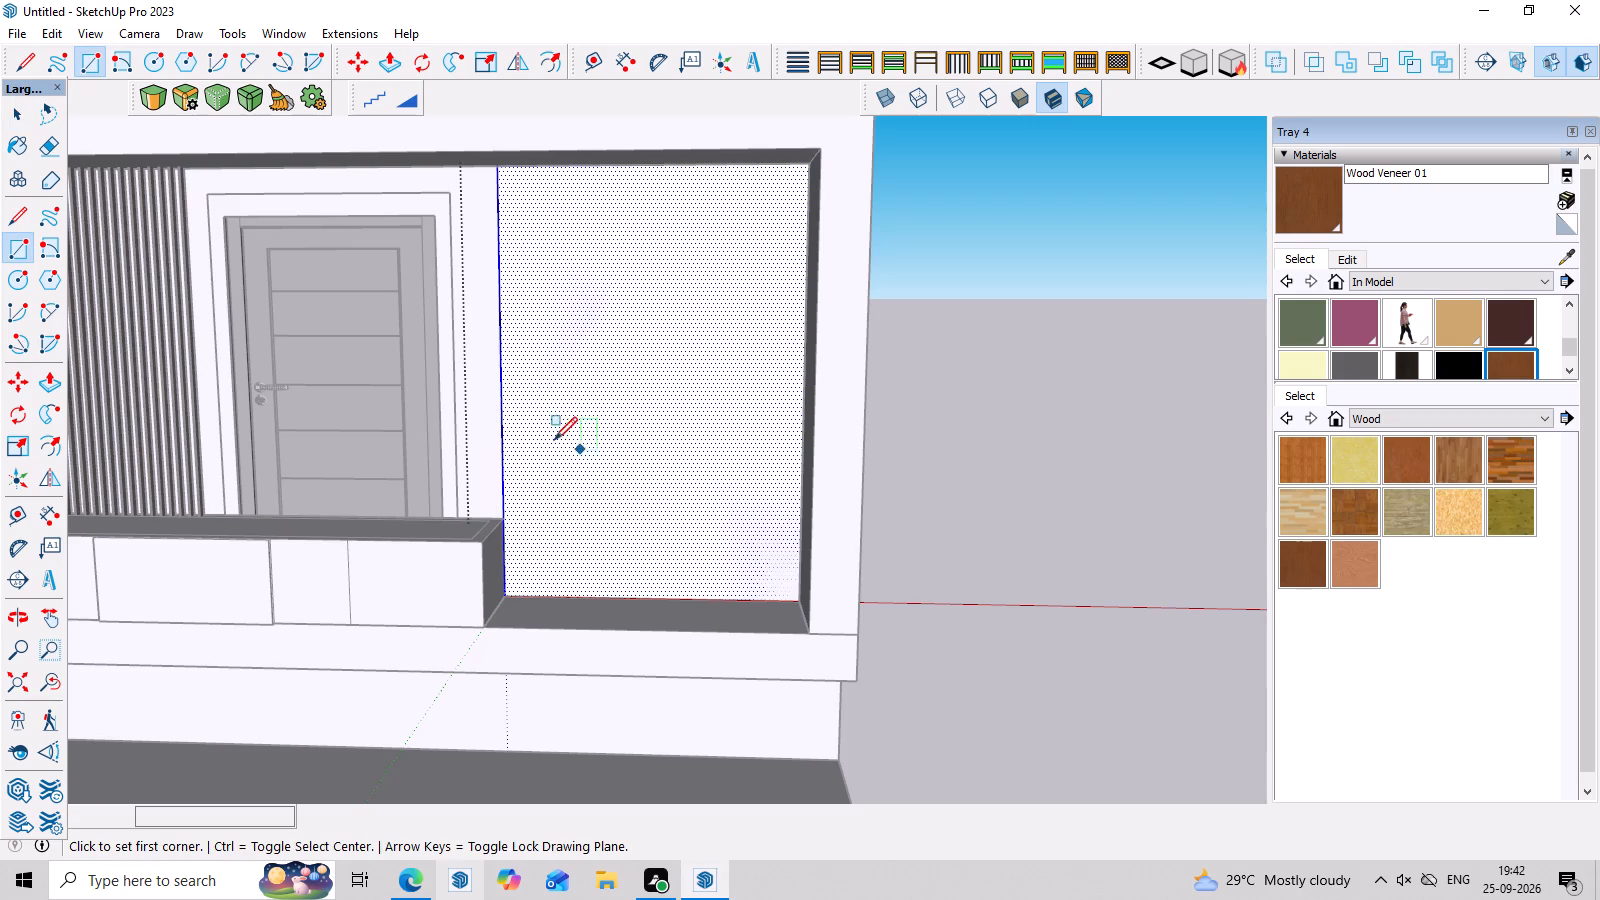
{"action": "key", "text": "f"}
{"action": "left_click", "coordinate": [502, 411]}
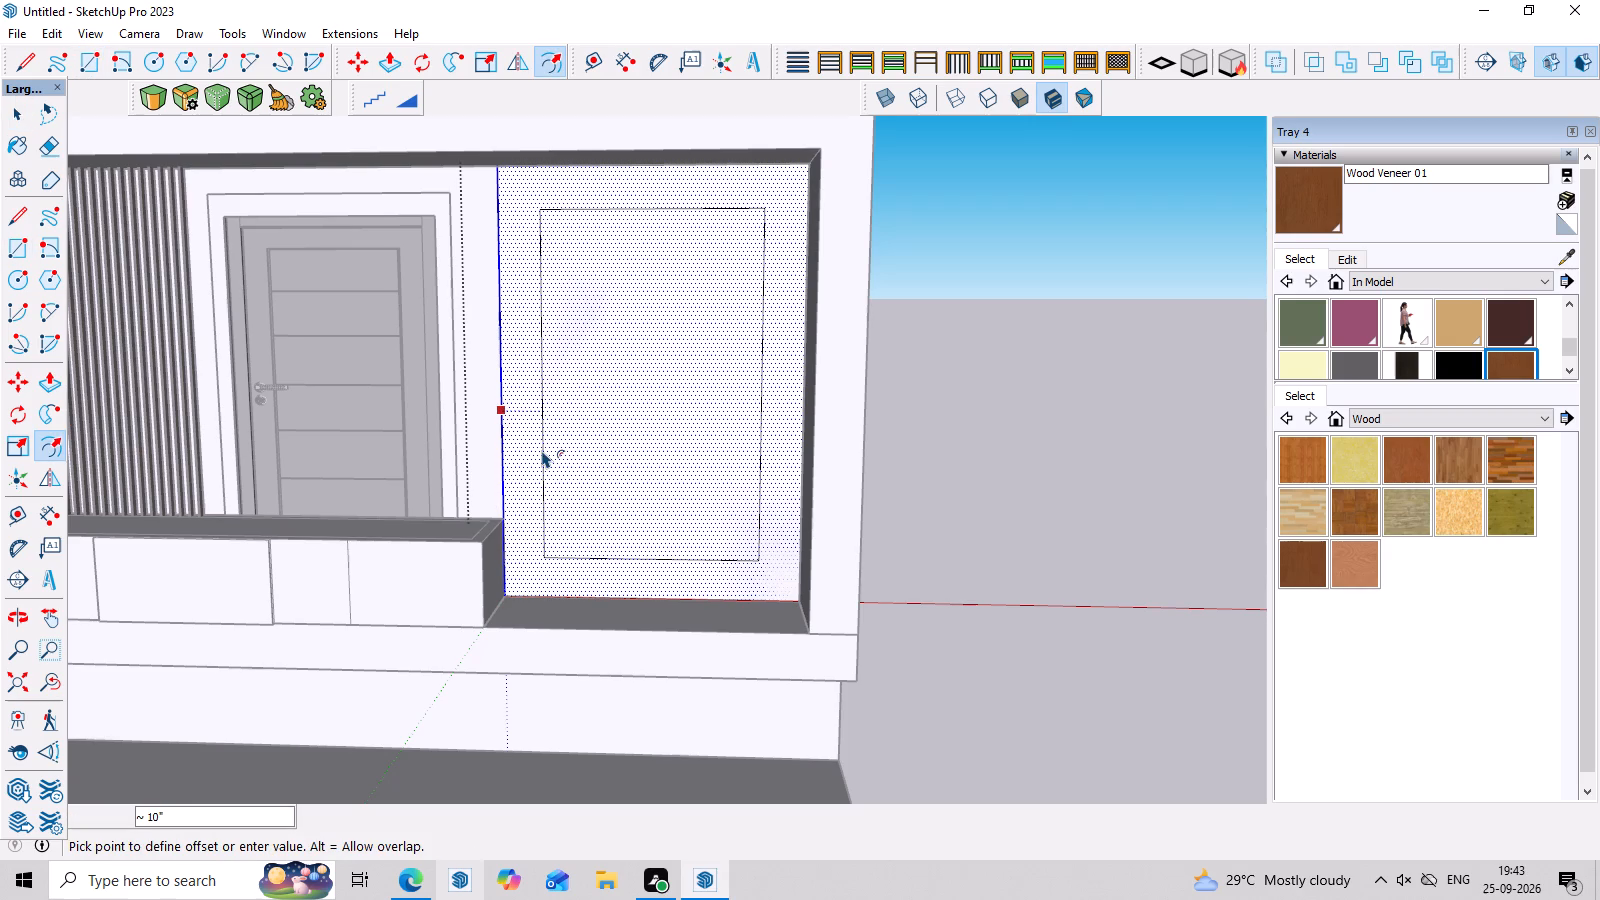
{"action": "left_click", "coordinate": [544, 450]}
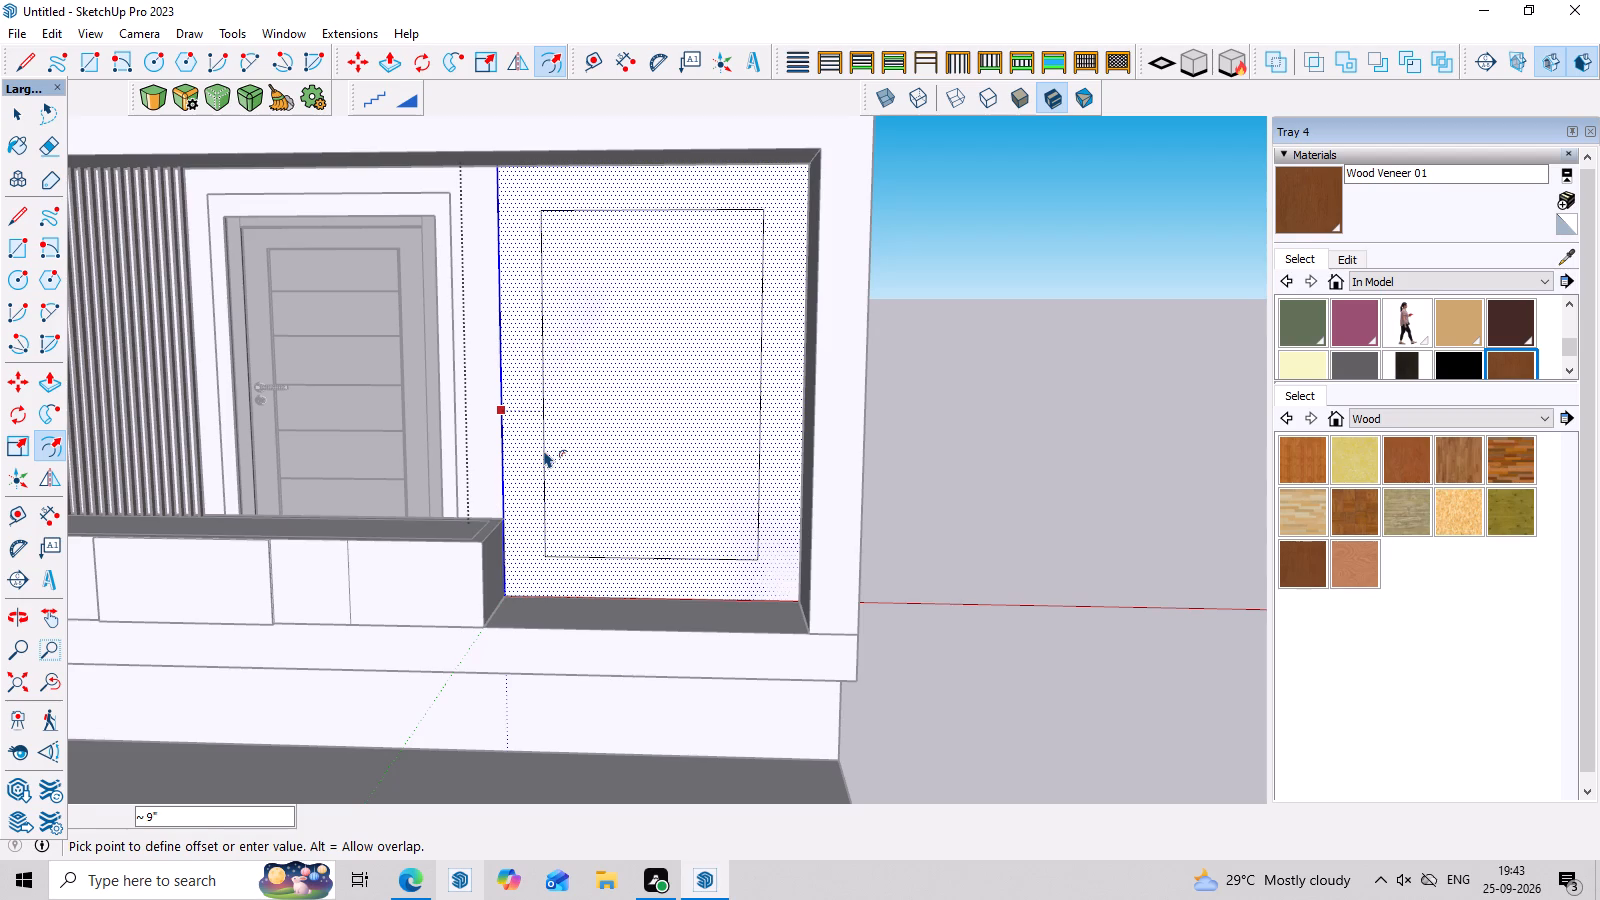
Offset the inner rectangle's outline inward again to form a narrow frame on the wall panel.
{"action": "key", "text": "space"}
{"action": "left_click", "coordinate": [594, 435]}
{"action": "key", "text": "f"}
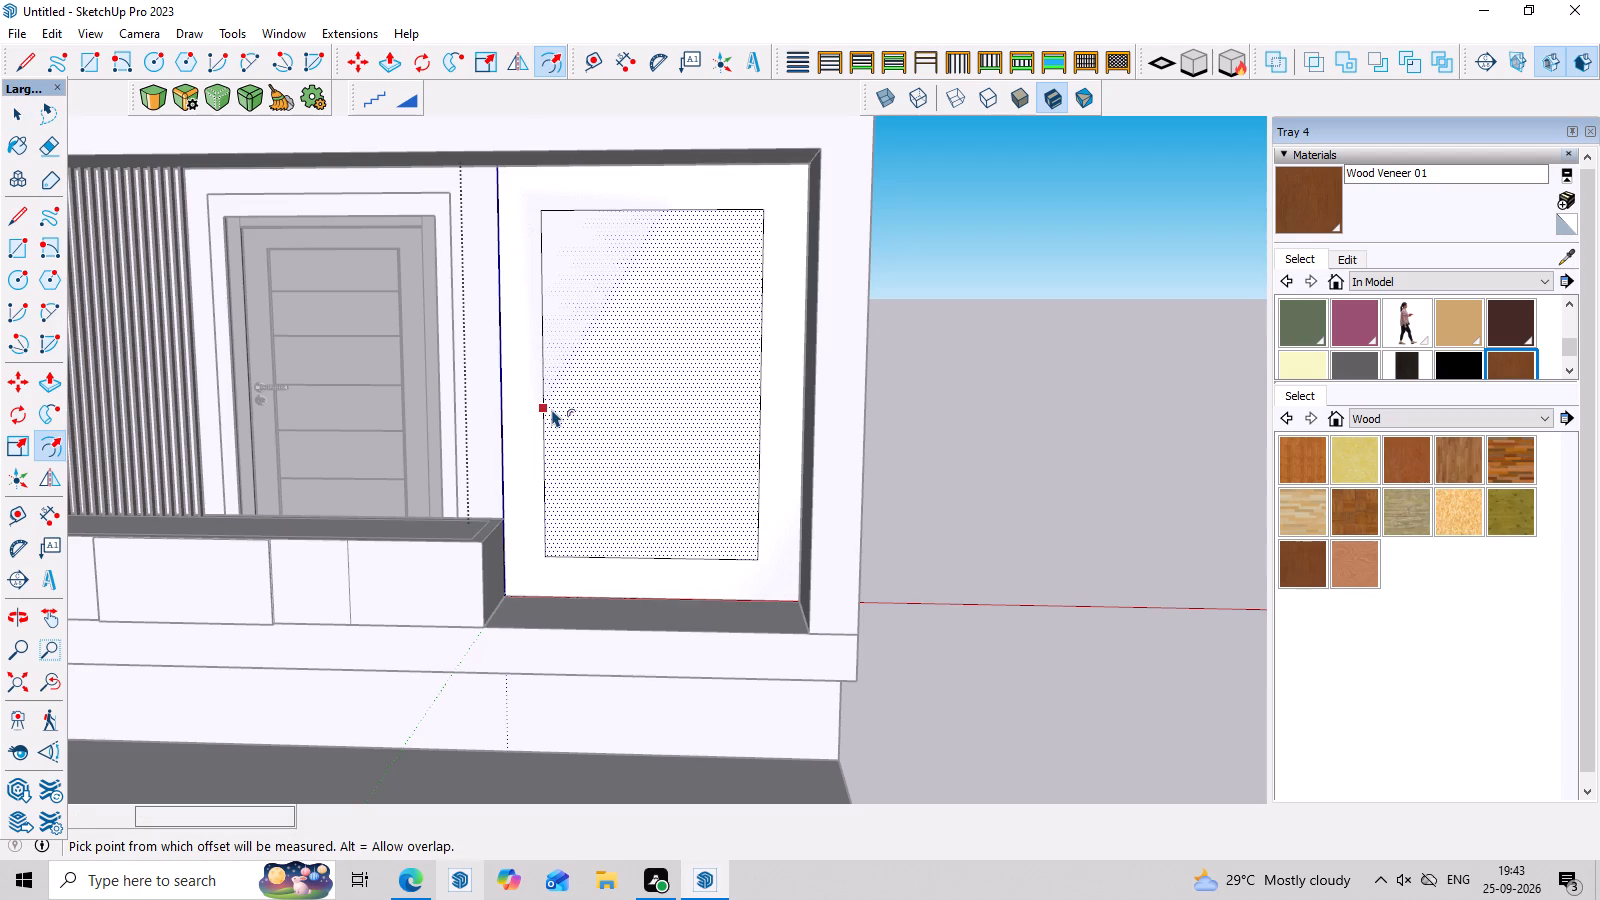
{"action": "left_click", "coordinate": [552, 409]}
{"action": "left_click", "coordinate": [570, 417]}
{"action": "key", "text": "space"}
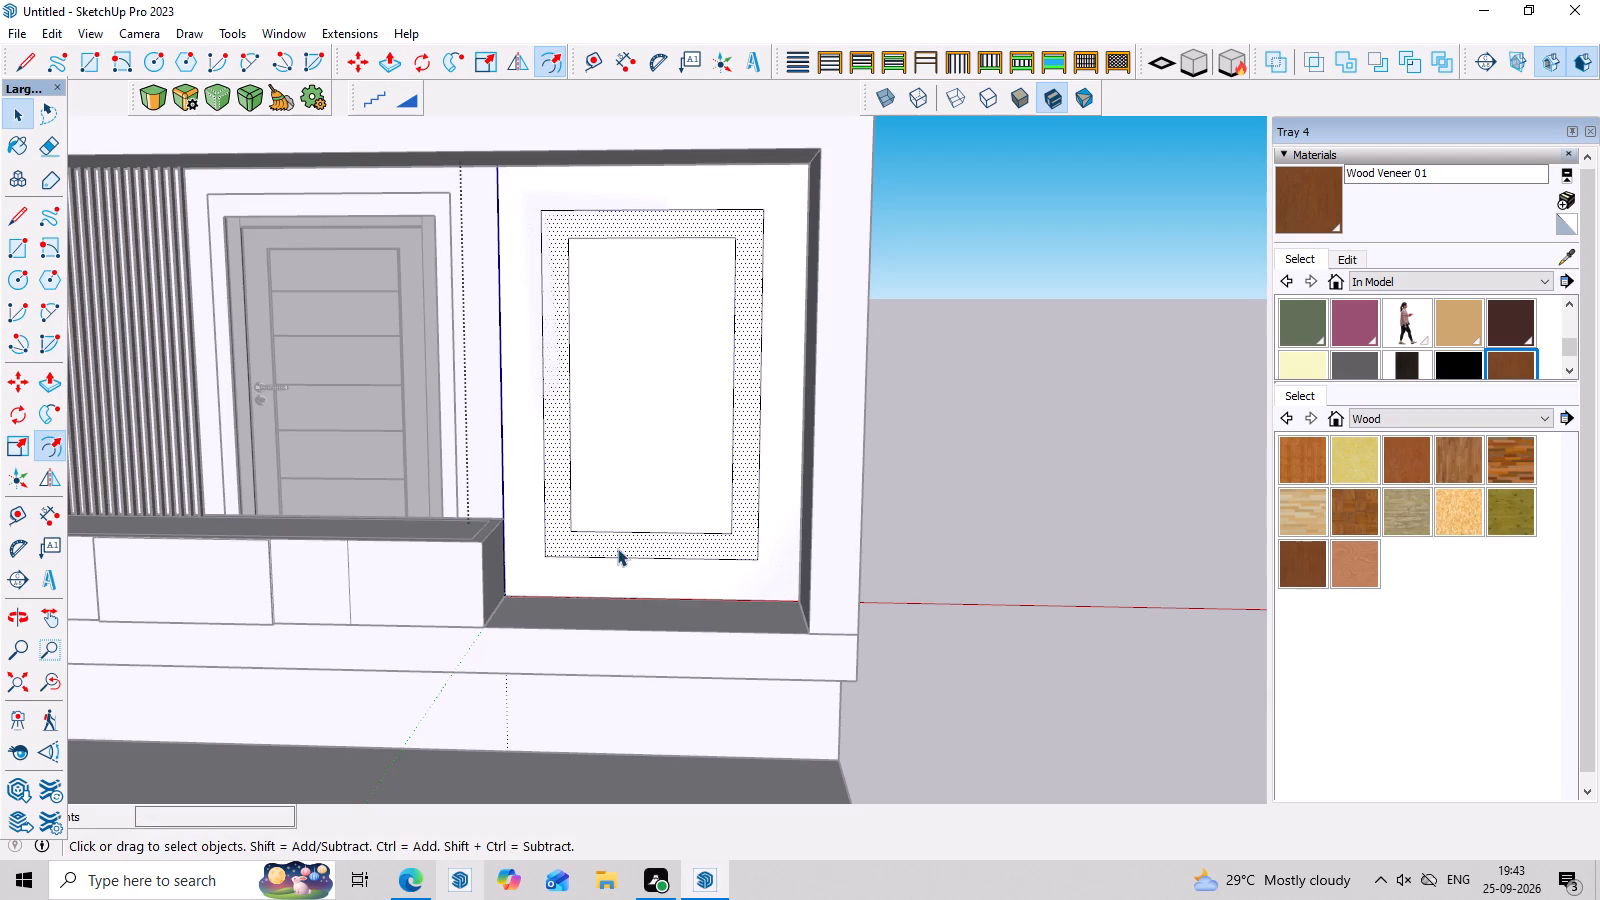
Draw vertical lines from the two nested outlines' bottom corners nearest the block down to the panel's base.
{"action": "scroll", "coordinate": [603, 540], "scroll_direction": "up", "scroll_amount": 5}
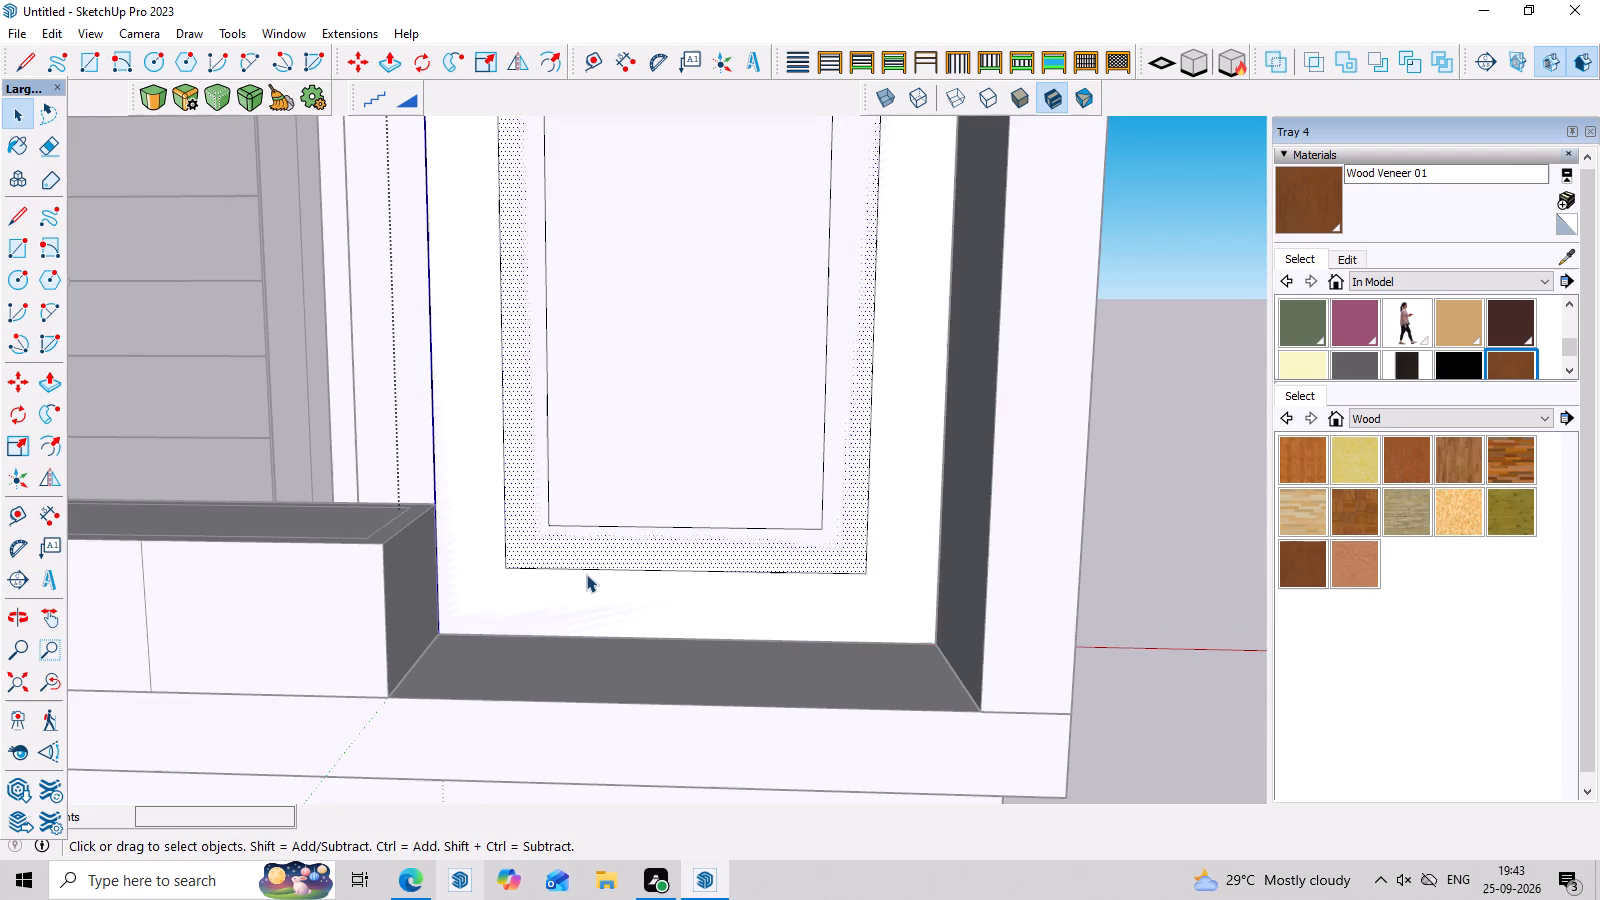
{"action": "key", "text": "l"}
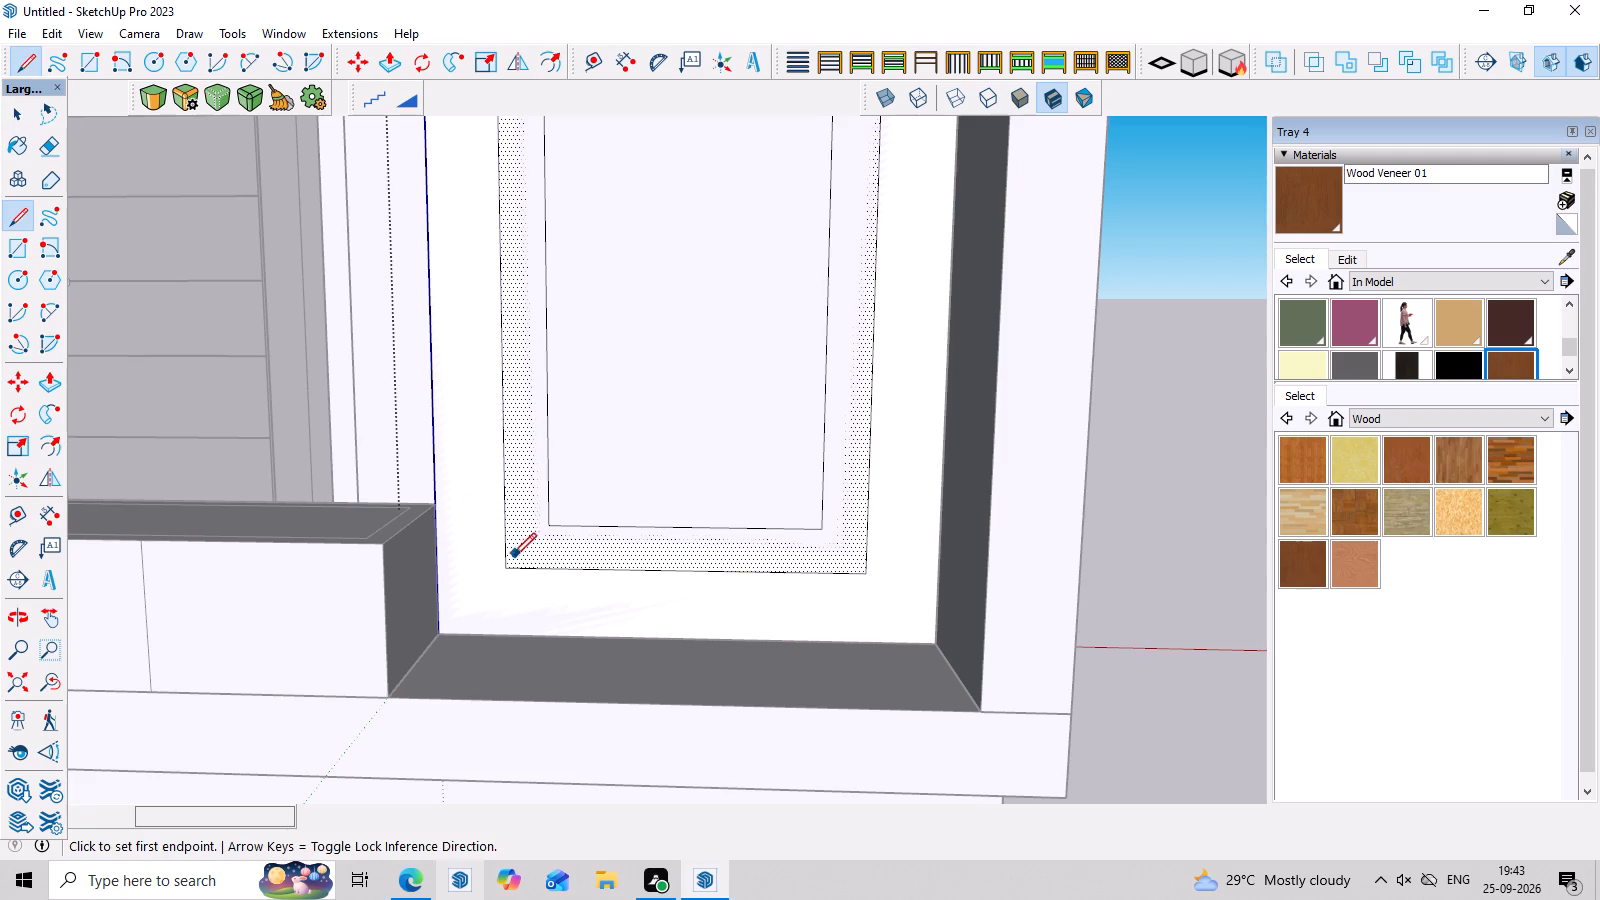
{"action": "left_click", "coordinate": [510, 569]}
{"action": "left_click", "coordinate": [508, 638]}
{"action": "key", "text": "space"}
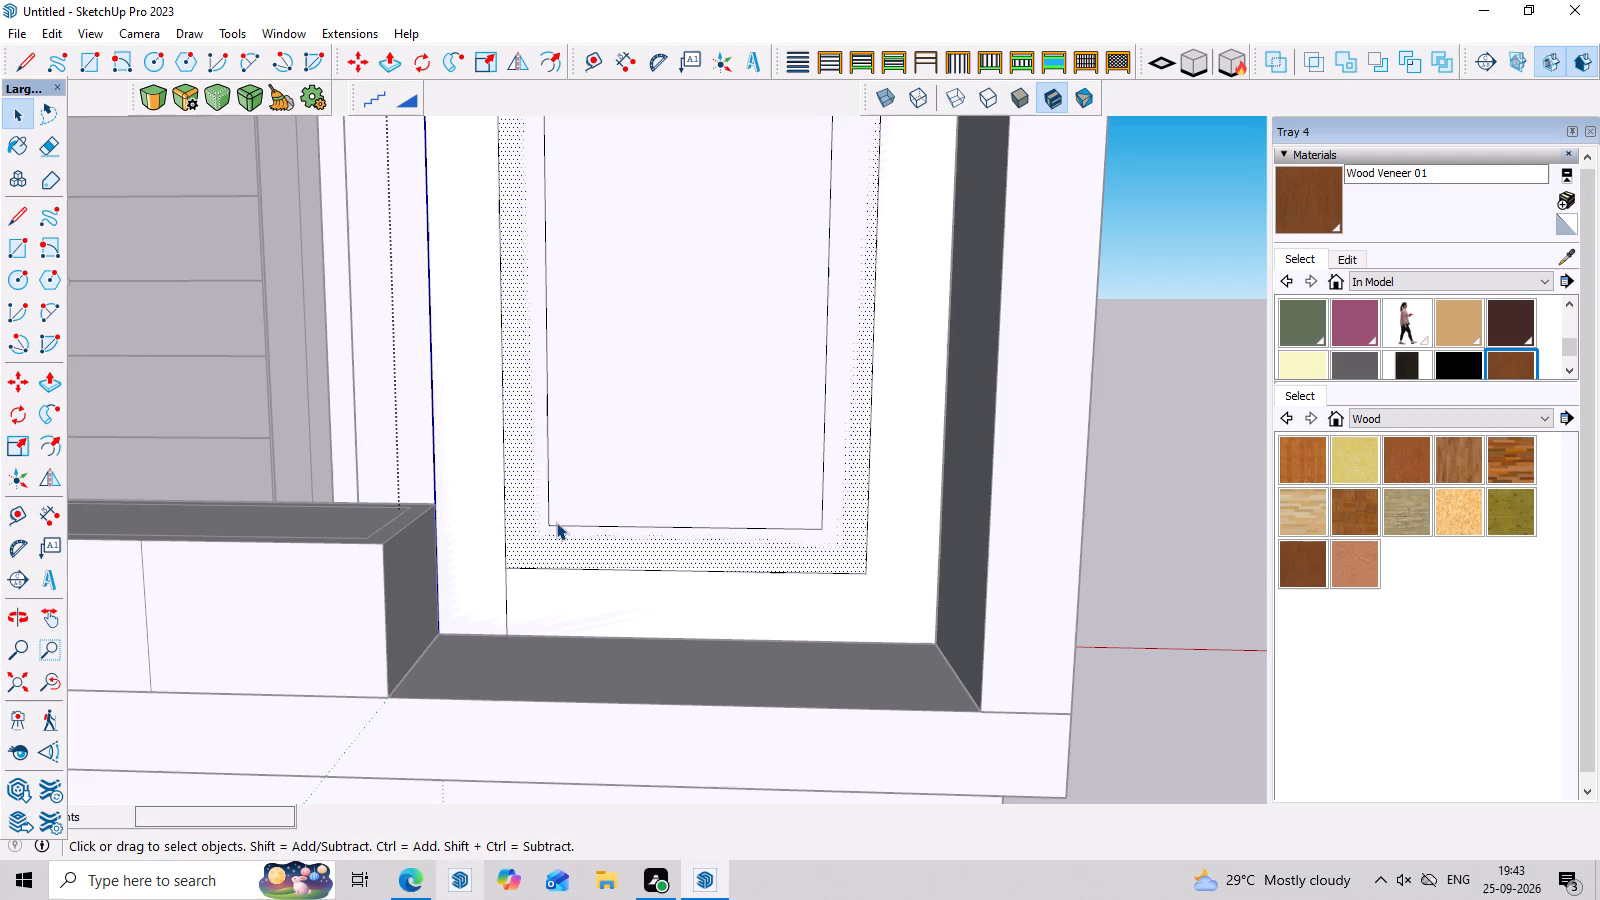
{"action": "key", "text": "l"}
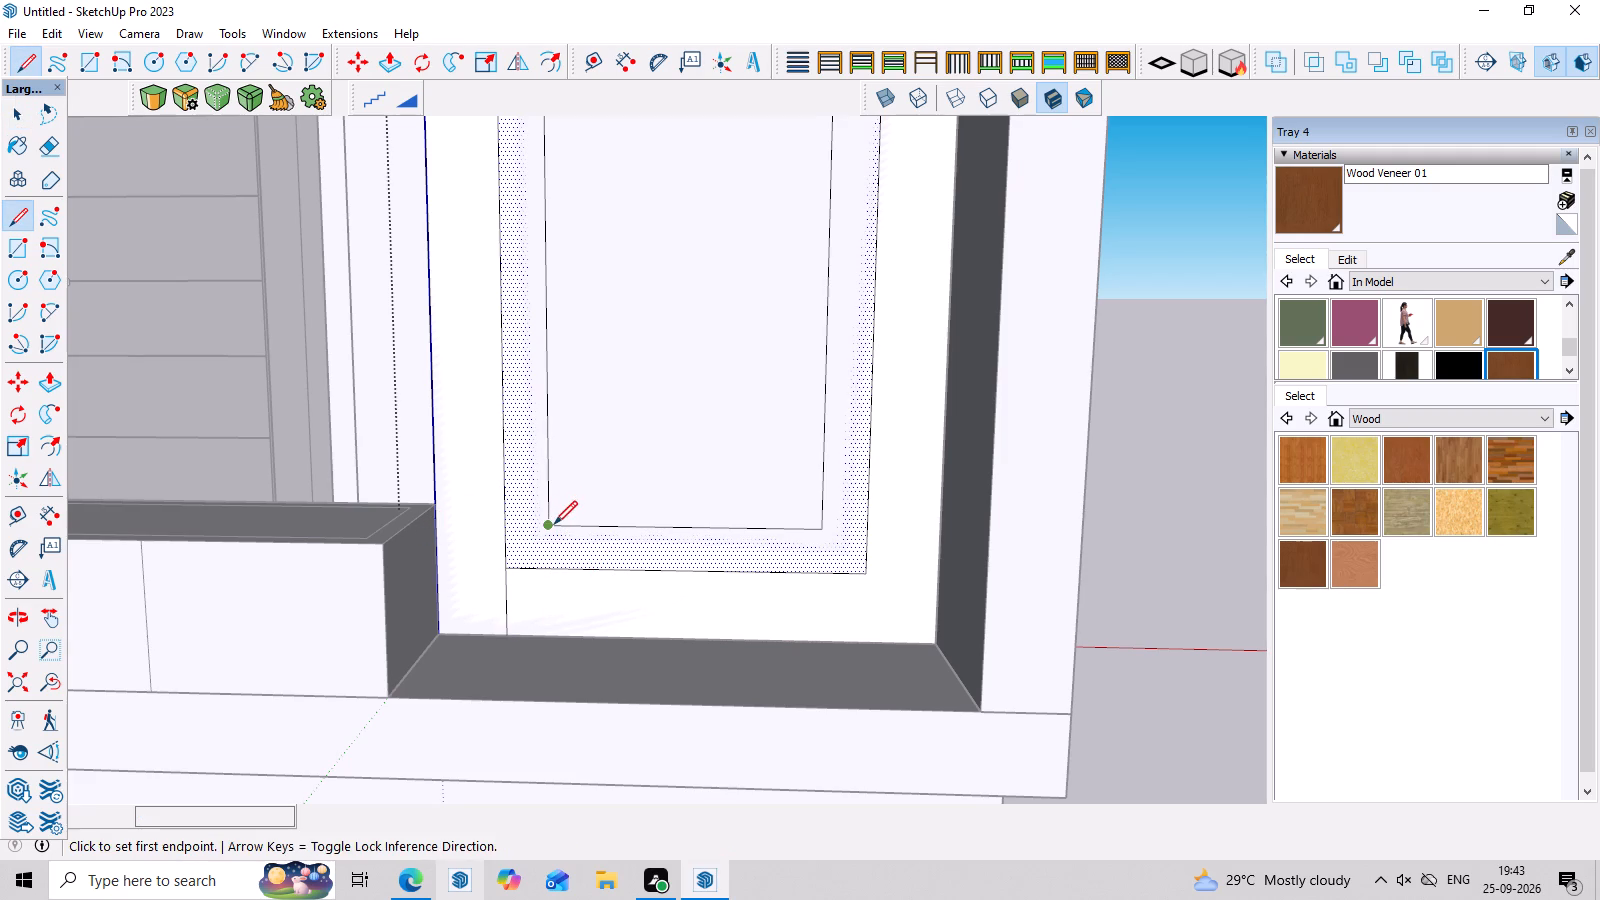
{"action": "left_click", "coordinate": [554, 524]}
{"action": "left_click", "coordinate": [548, 633]}
{"action": "key", "text": "space"}
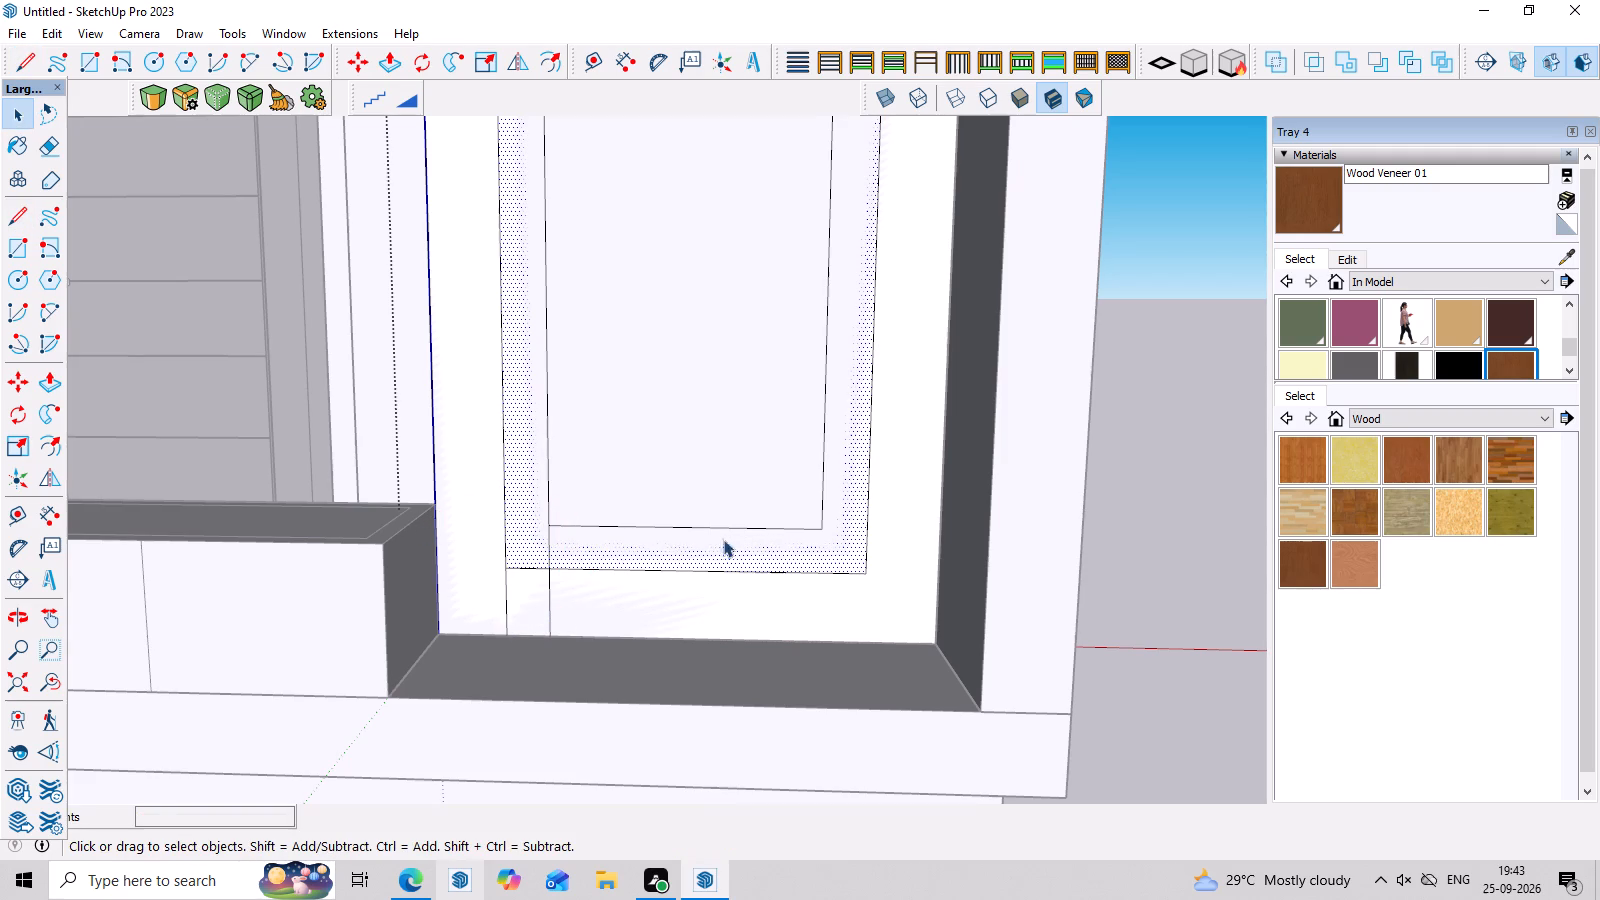
Draw vertical lines from the two nested outlines' bottom corners on the far side down to the panel's base.
{"action": "key", "text": "l"}
{"action": "left_click", "coordinate": [829, 527]}
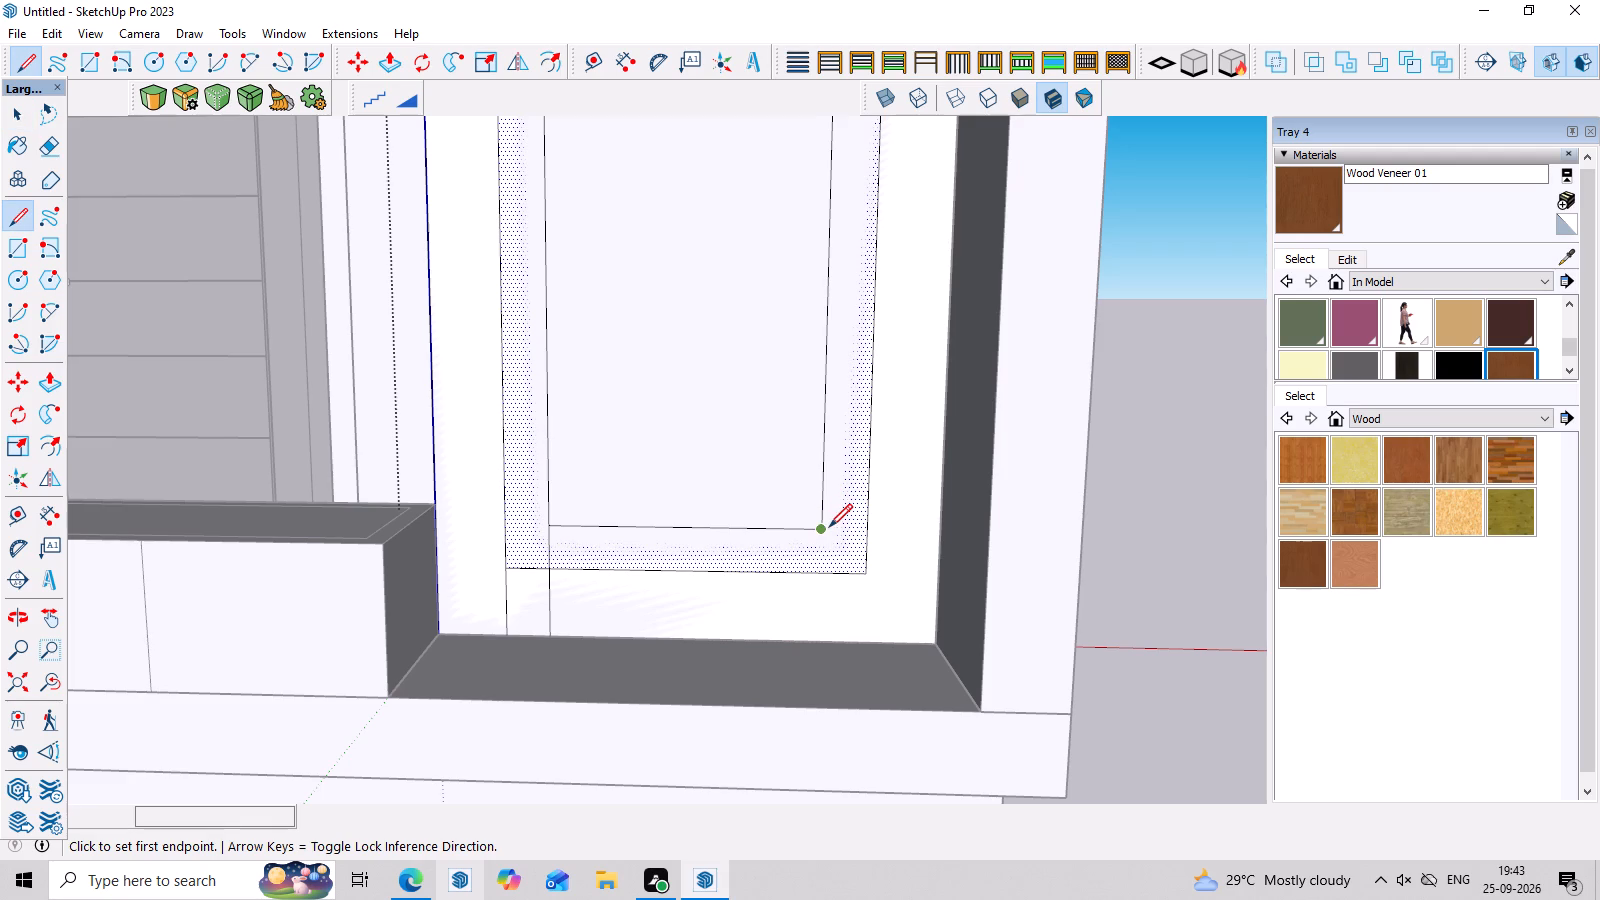
{"action": "left_click", "coordinate": [820, 632]}
{"action": "key", "text": "space"}
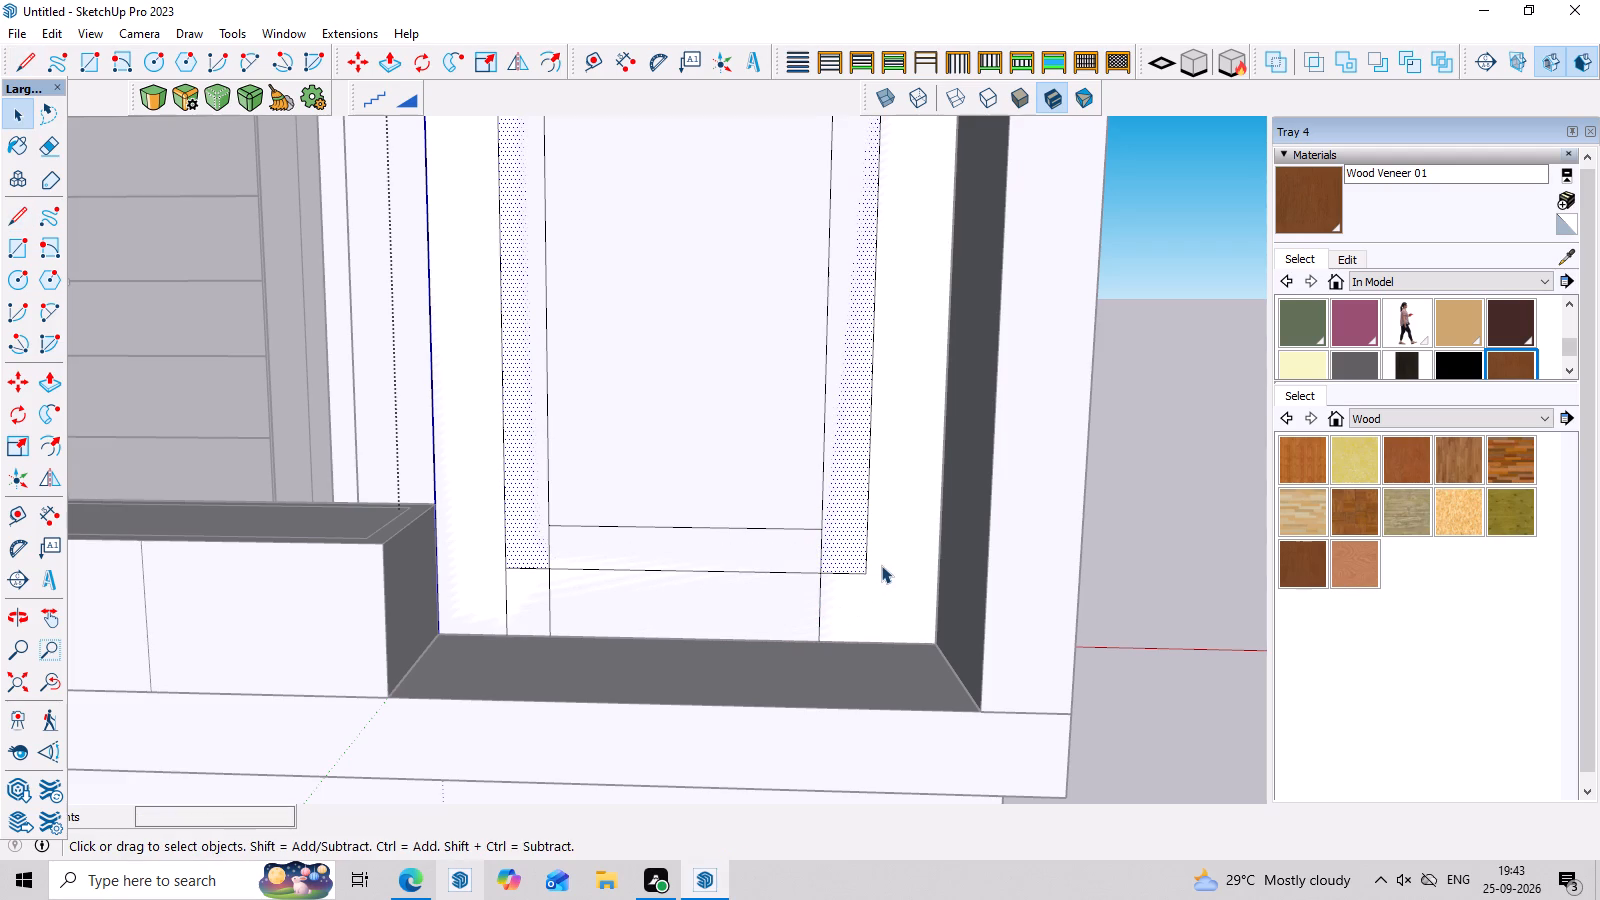
{"action": "key", "text": "l"}
{"action": "left_click", "coordinate": [863, 575]}
{"action": "left_click", "coordinate": [860, 647]}
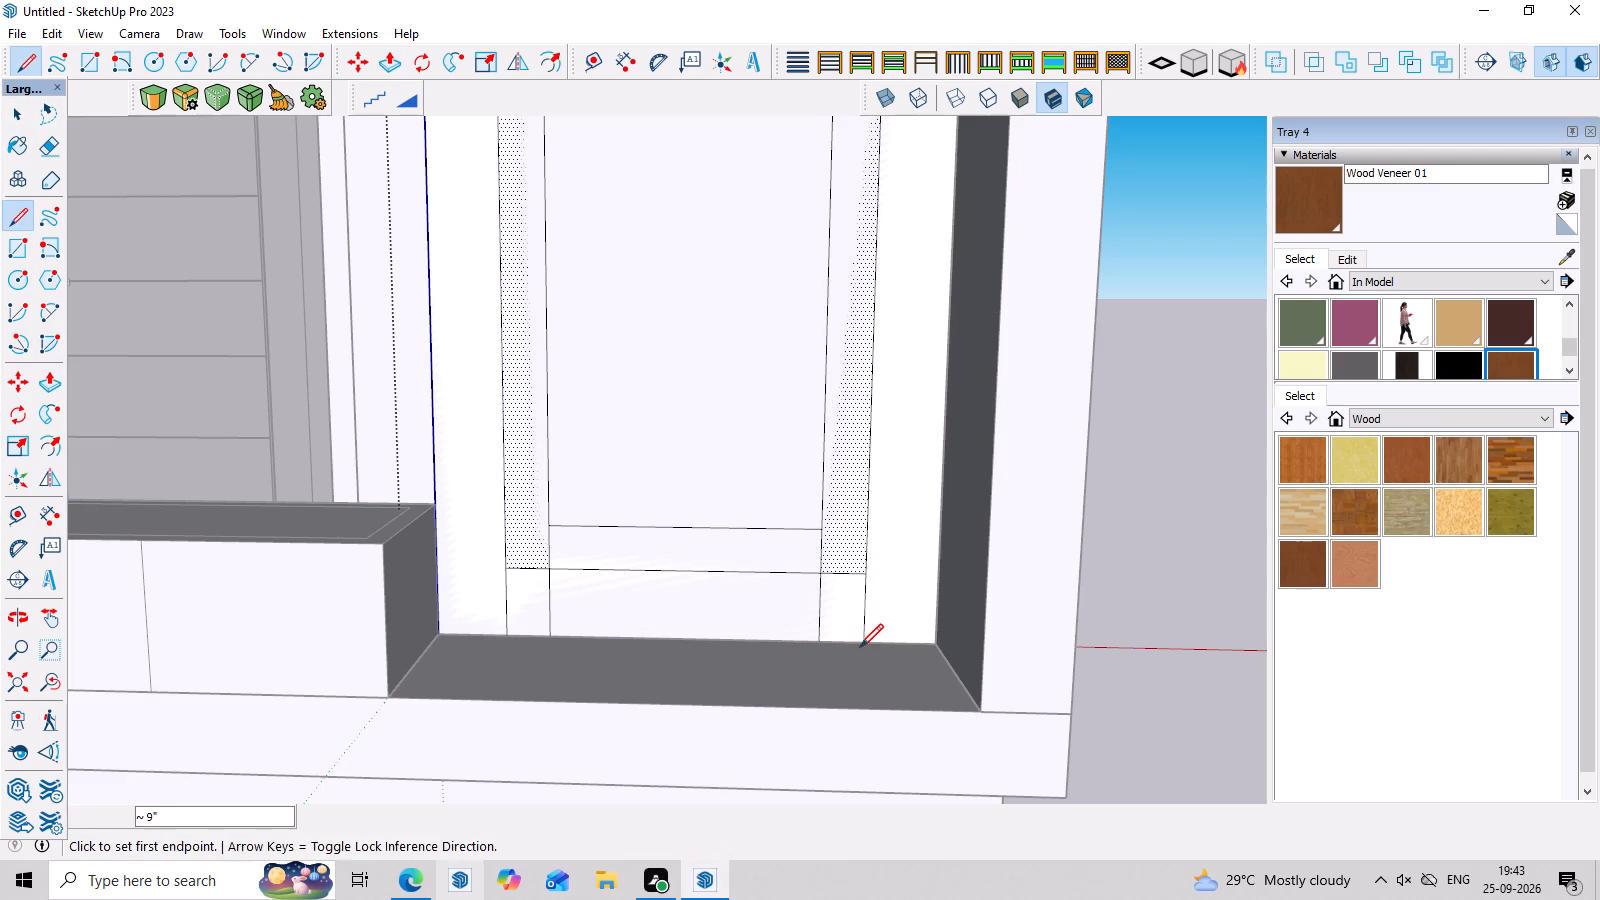
{"action": "key", "text": "space"}
Erase the horizontal bottom edges of both nested outlines so the frame runs down to the floor.
{"action": "key", "text": "e"}
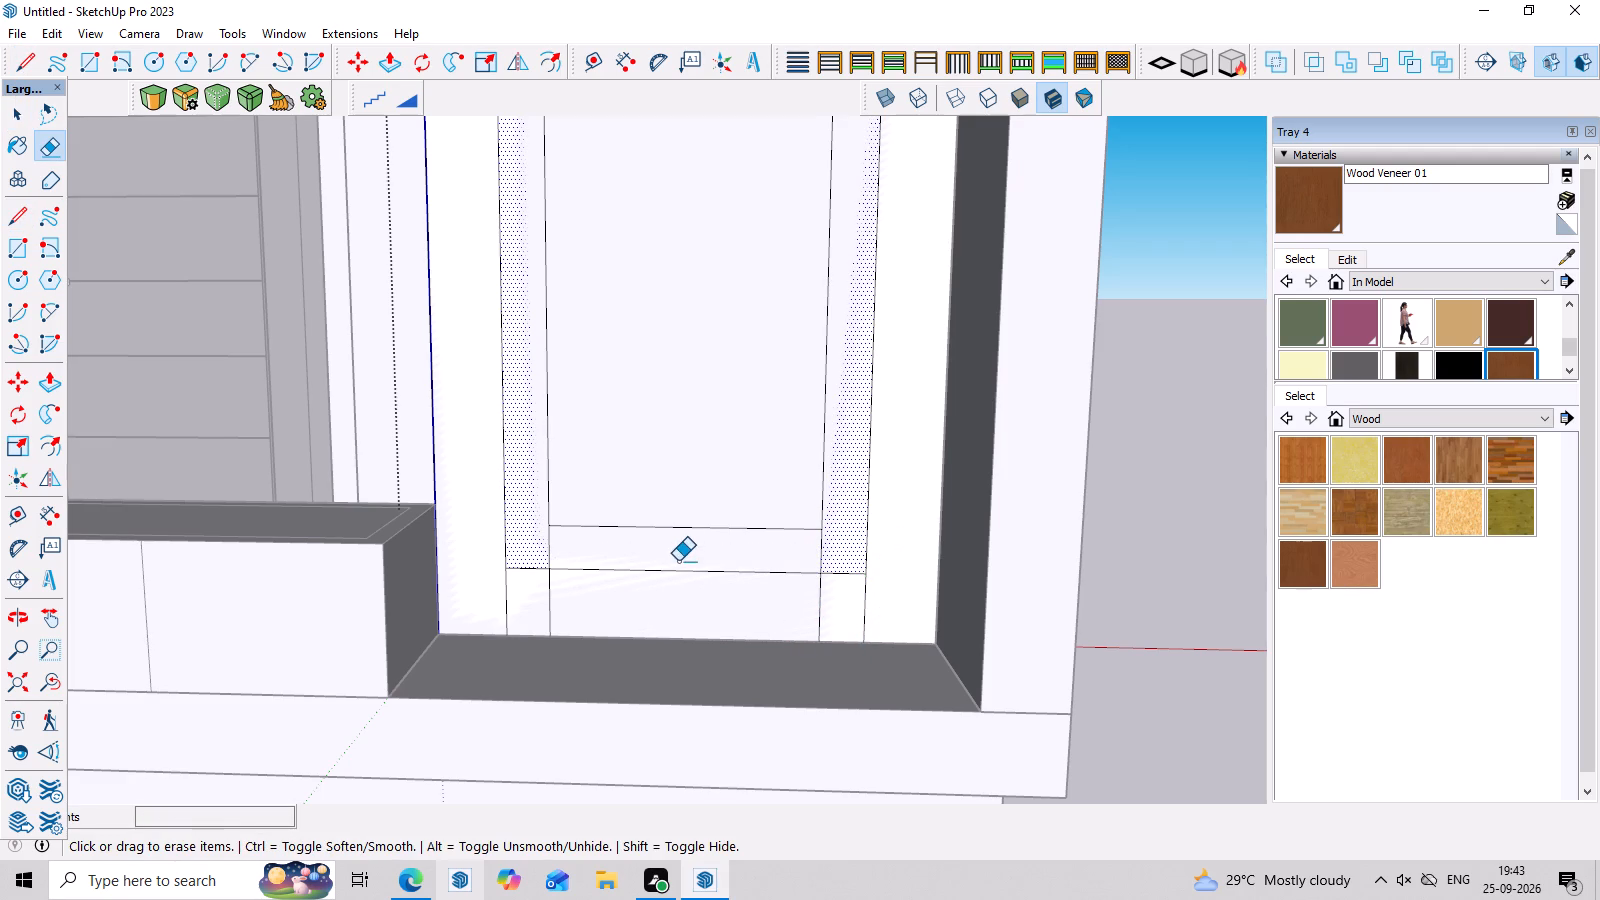
{"action": "left_click", "coordinate": [679, 574]}
{"action": "left_click", "coordinate": [686, 531]}
{"action": "left_click", "coordinate": [691, 525]}
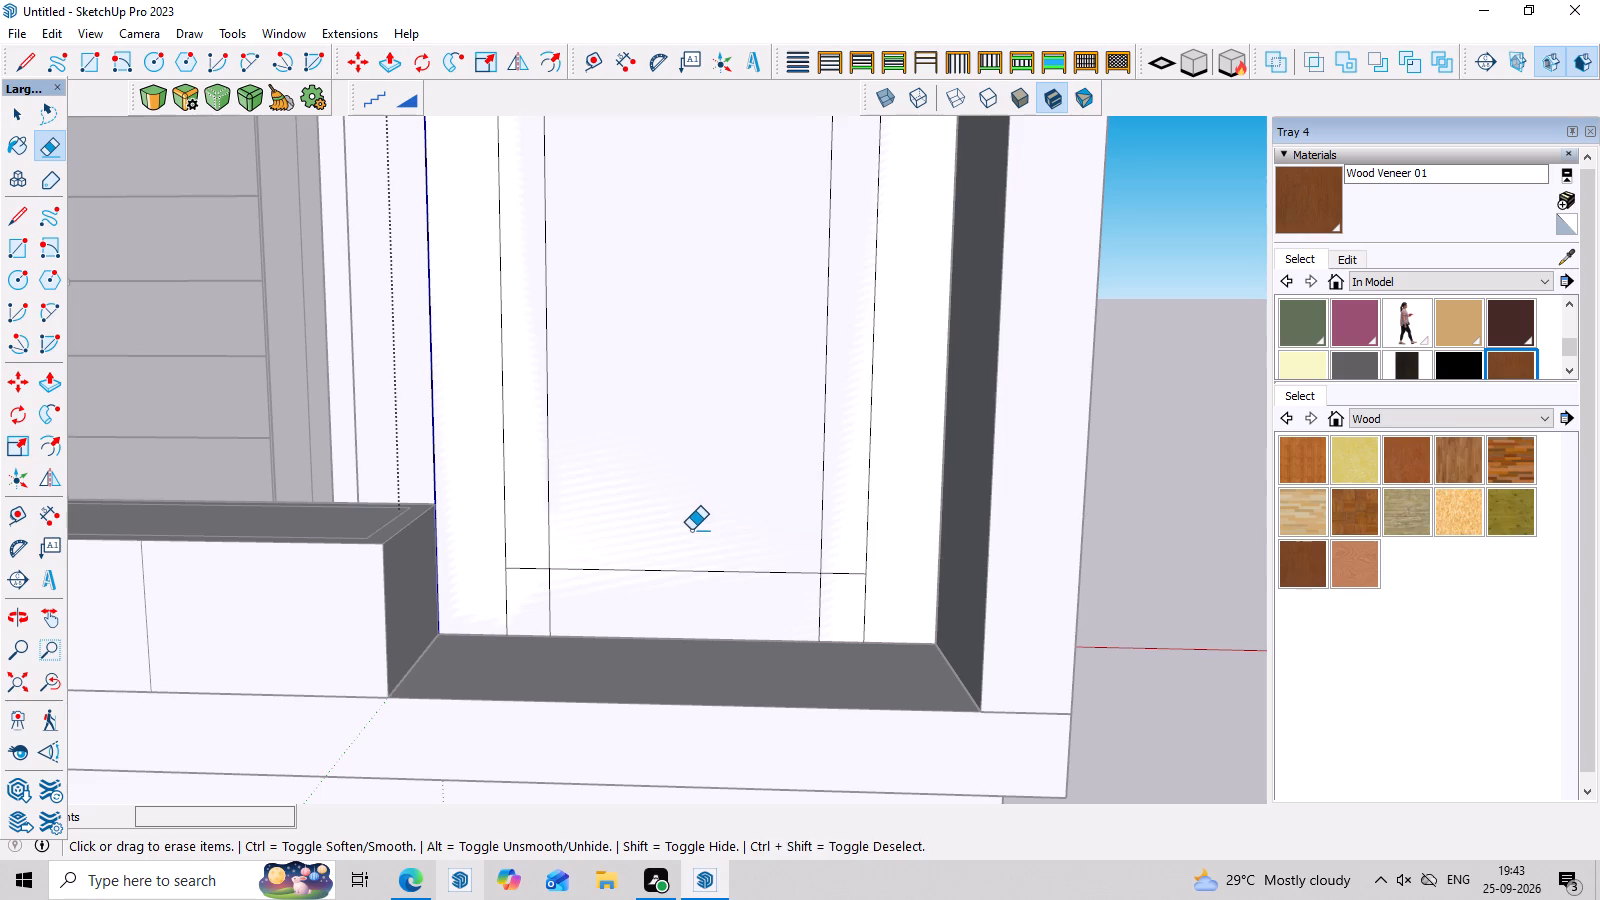
{"action": "left_click", "coordinate": [691, 571]}
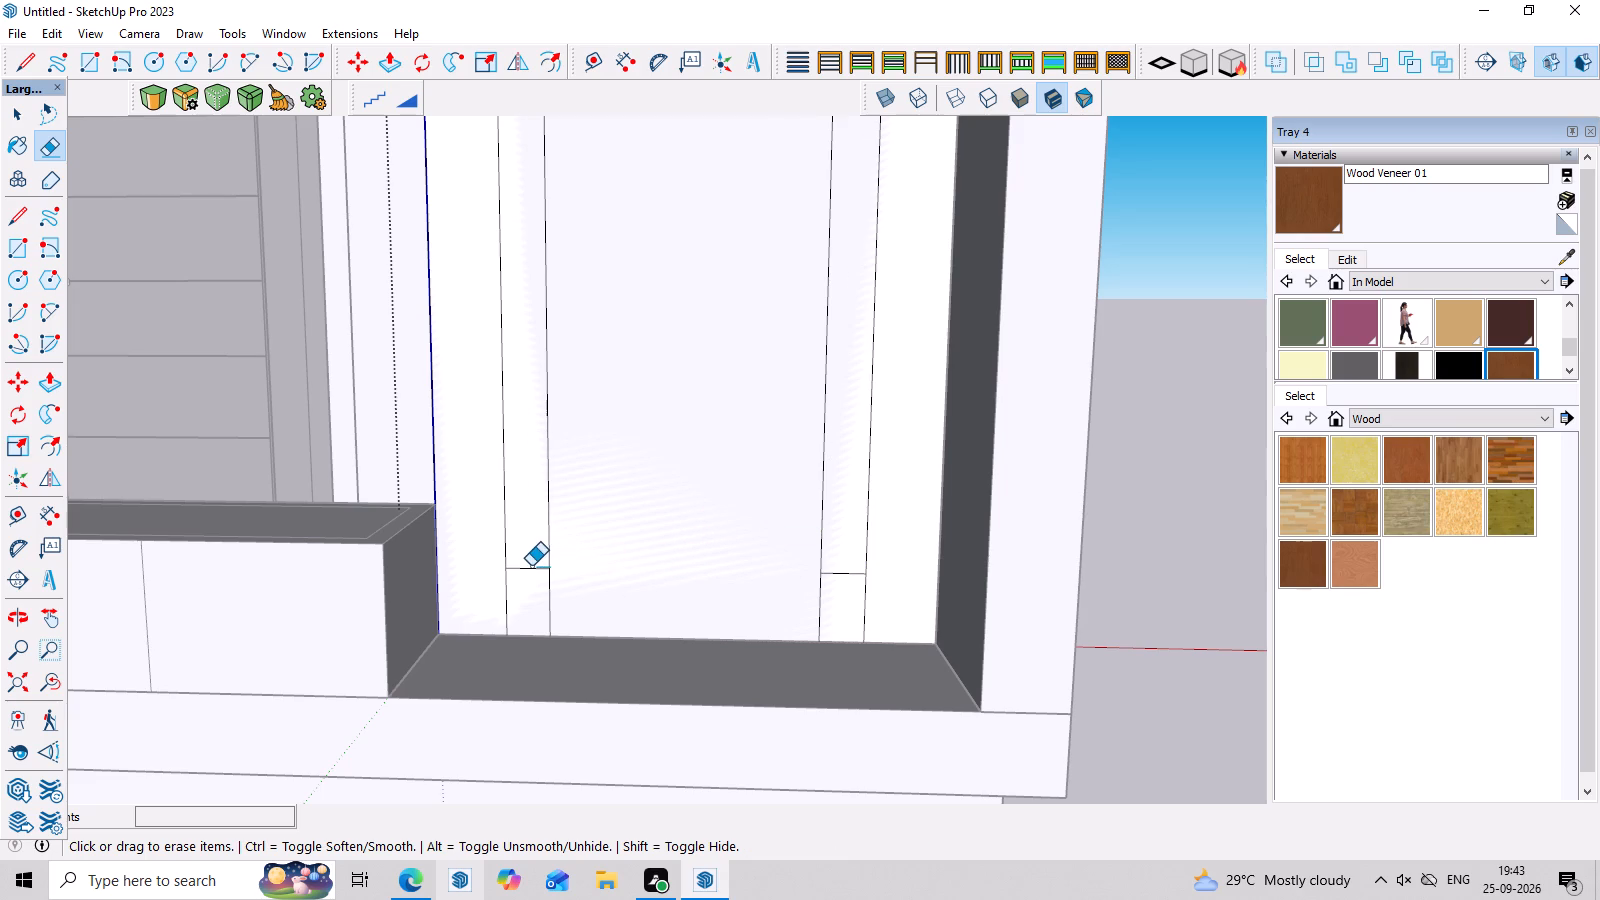
{"action": "left_click", "coordinate": [531, 566]}
{"action": "left_click", "coordinate": [847, 572]}
Pull the door-shaped frame forward about 5" from the wall panel and leave the group.
{"action": "scroll", "coordinate": [813, 590], "scroll_direction": "down", "scroll_amount": 4}
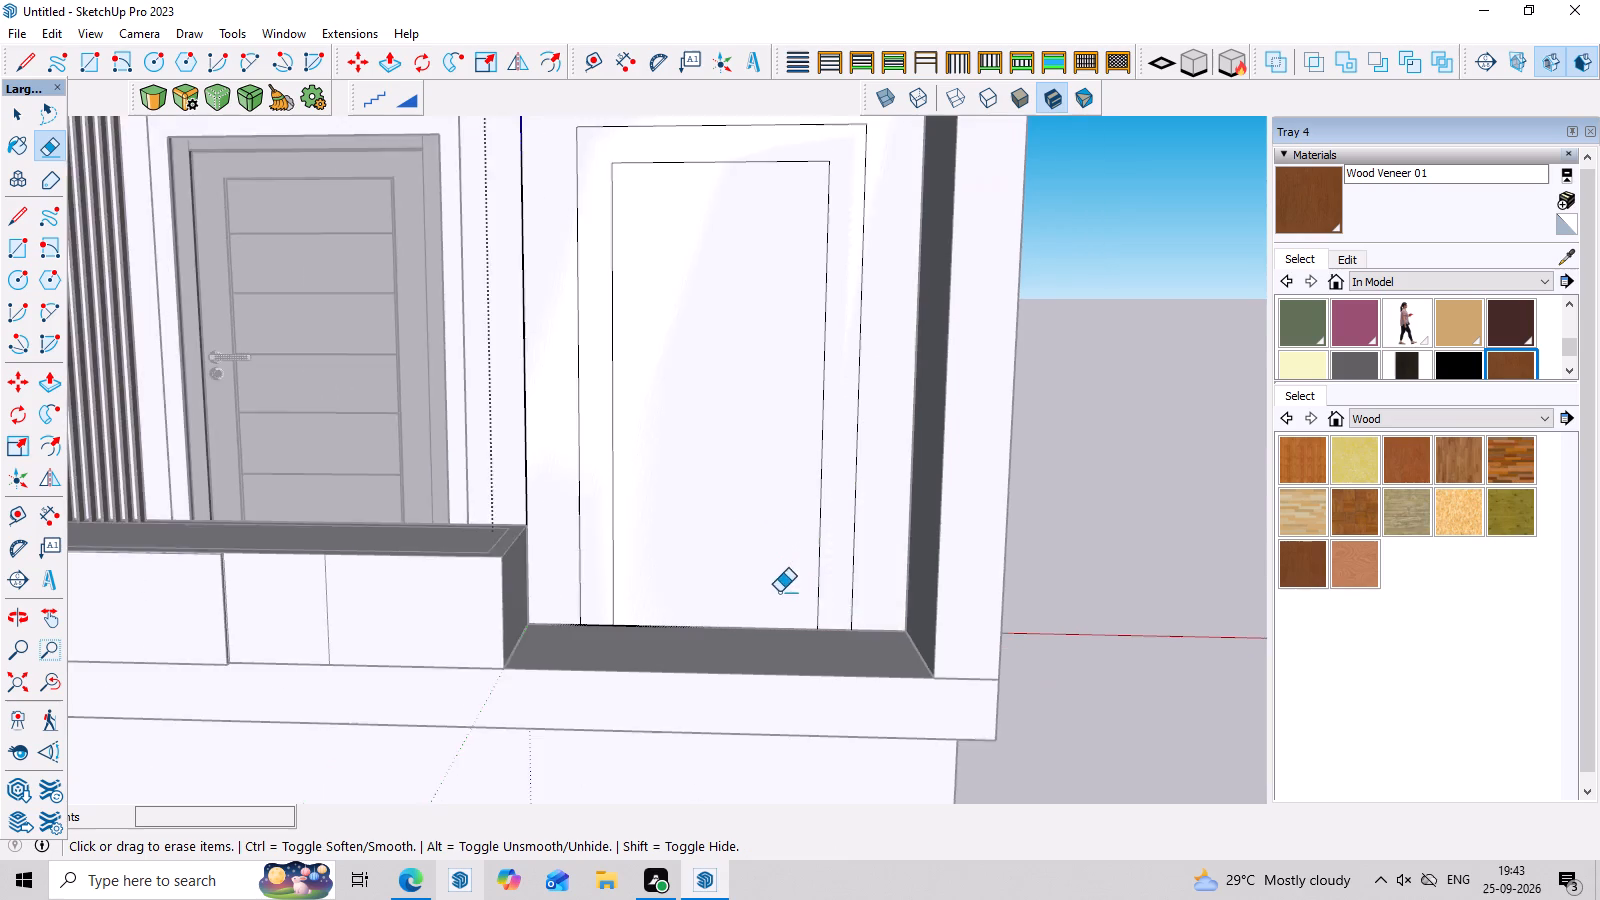
{"action": "scroll", "coordinate": [779, 592], "scroll_direction": "down", "scroll_amount": 3}
{"action": "middle_click_drag", "start_coordinate": [778, 639], "coordinate": [777, 668]}
{"action": "key", "text": "space"}
{"action": "left_click", "coordinate": [834, 466]}
{"action": "left_click", "coordinate": [827, 474]}
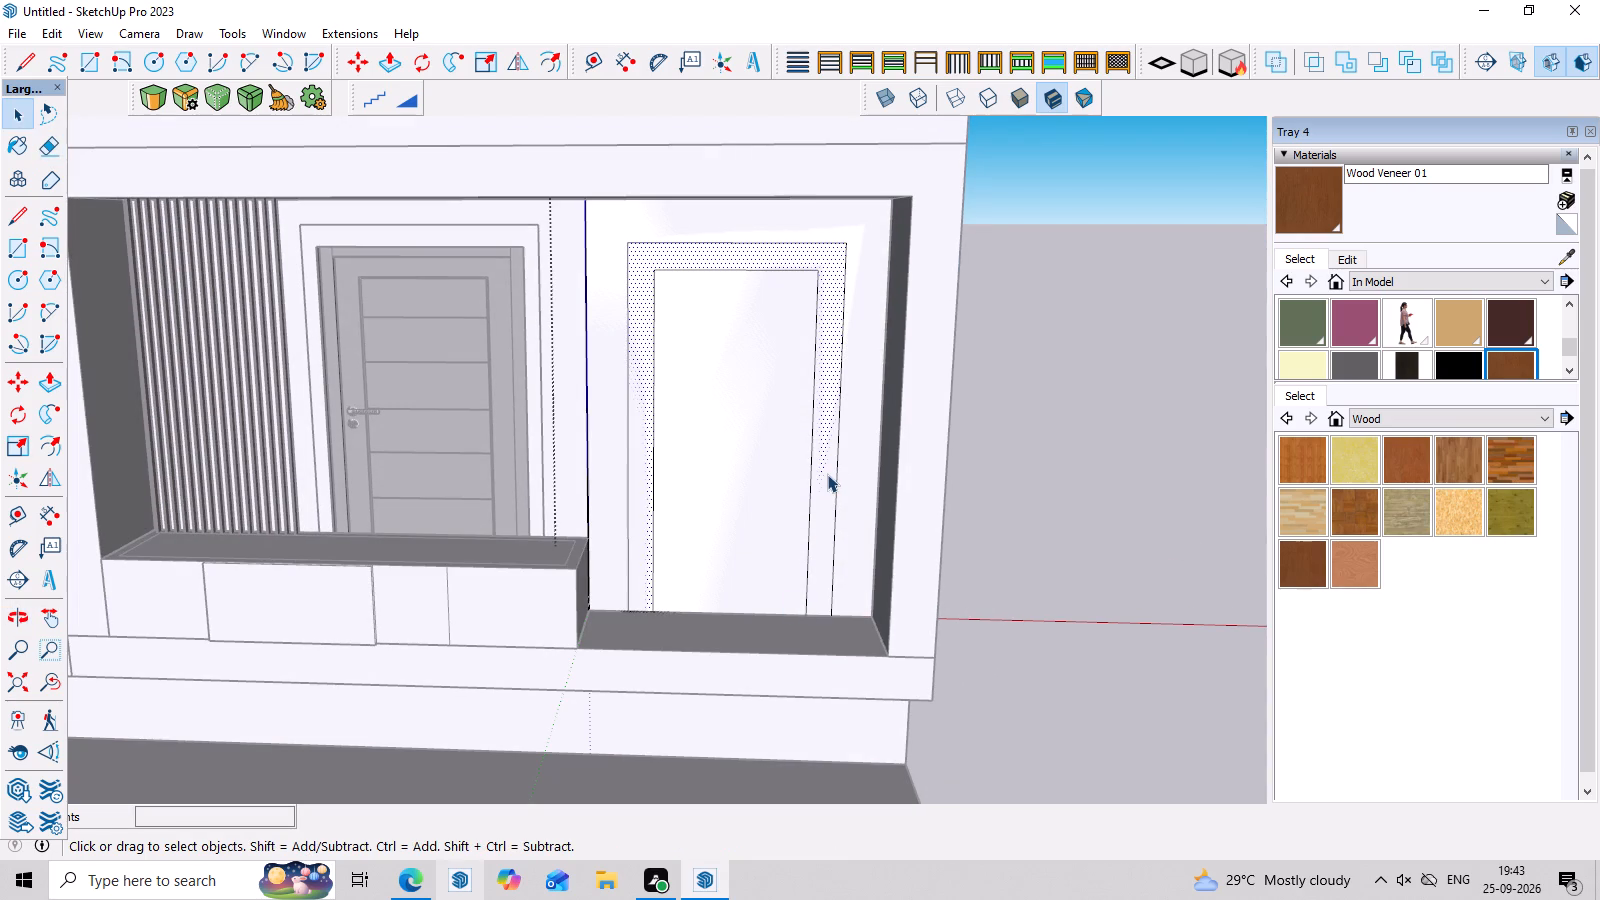
{"action": "key", "text": "p"}
{"action": "left_click", "coordinate": [827, 474]}
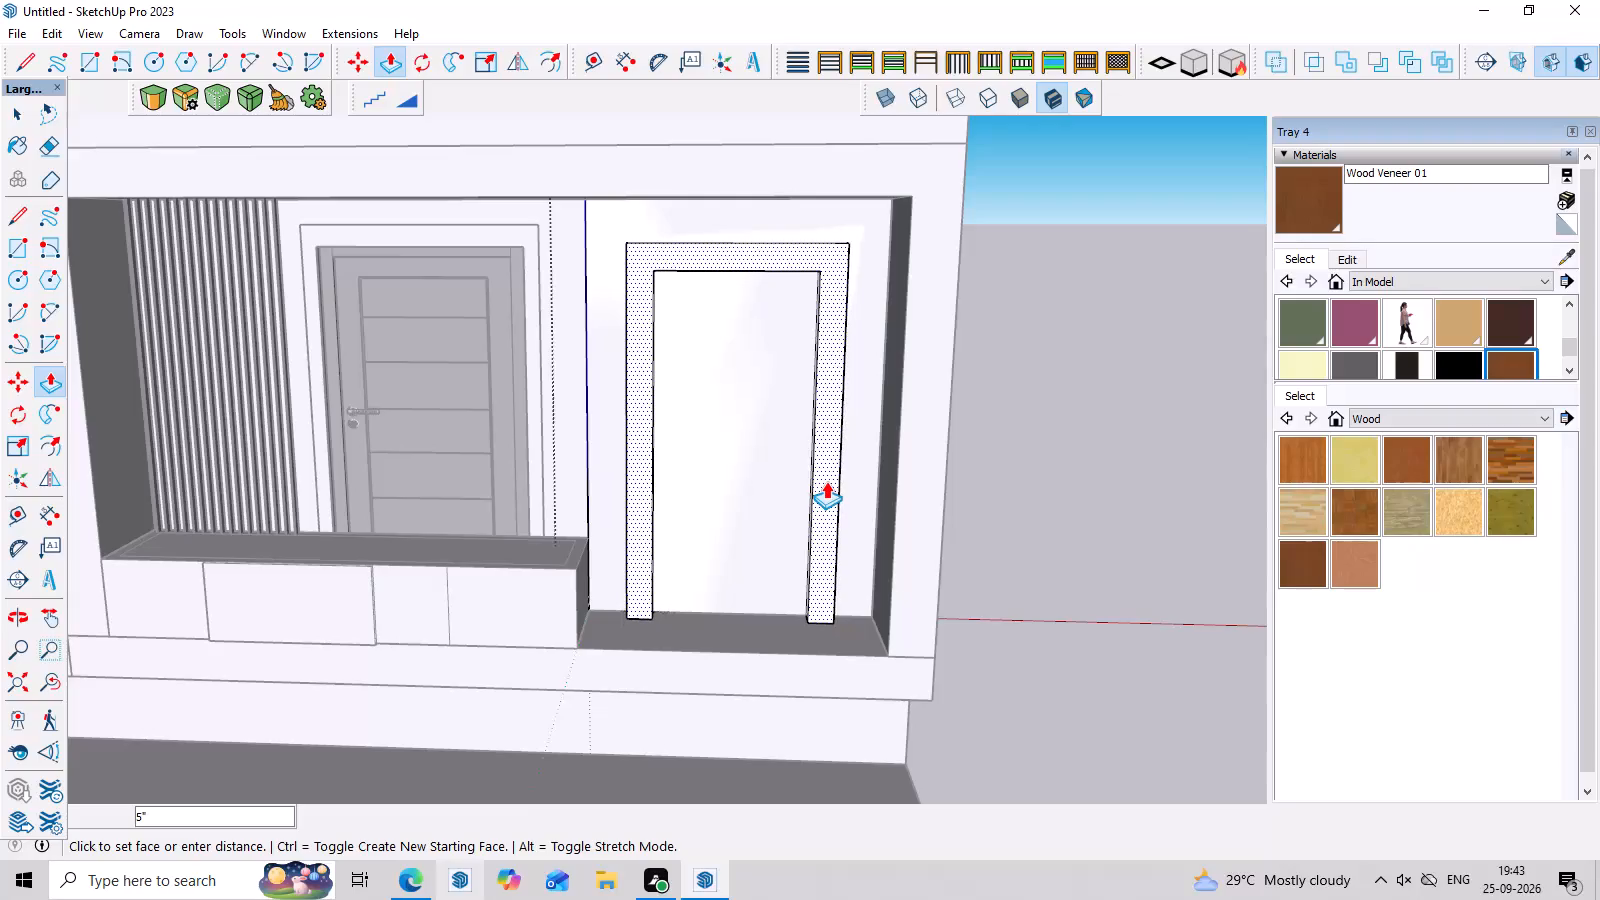
{"action": "left_click", "coordinate": [826, 481]}
{"action": "key", "text": "space"}
{"action": "double_click", "coordinate": [776, 467]}
{"action": "middle_click_drag", "start_coordinate": [776, 467], "coordinate": [713, 505]}
{"action": "left_click", "coordinate": [719, 460]}
{"action": "left_click", "coordinate": [1026, 458]}
Reopen the wall panel group and push the face inside the frame back about 9".
{"action": "left_click", "coordinate": [735, 438]}
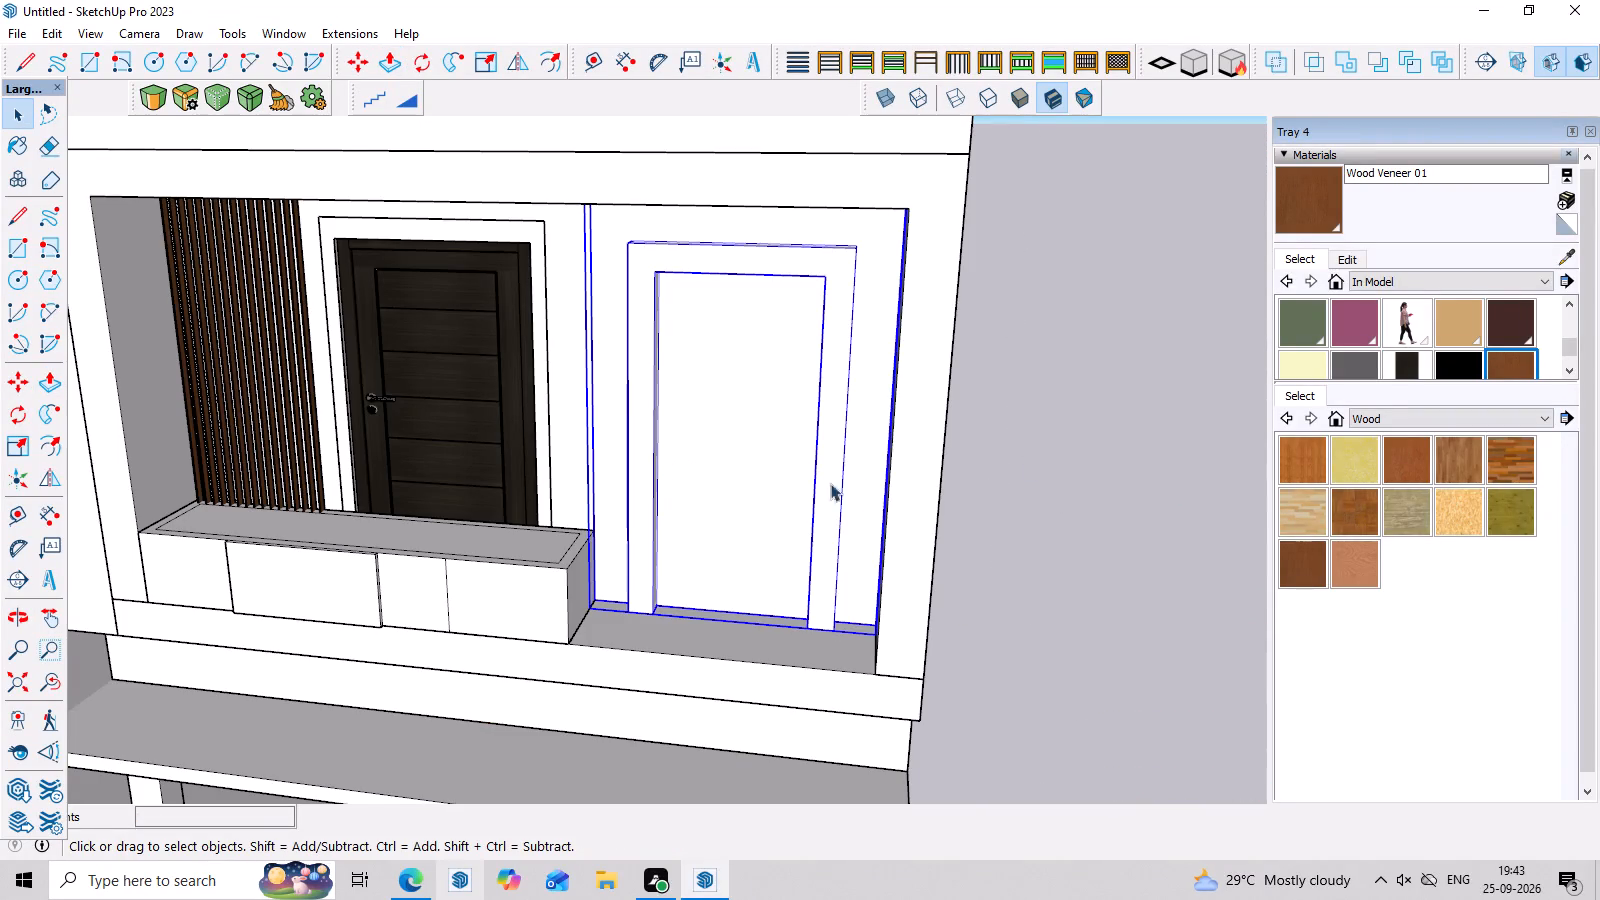
{"action": "middle_click_drag", "start_coordinate": [853, 496], "coordinate": [848, 505]}
{"action": "double_click", "coordinate": [797, 479]}
{"action": "scroll", "coordinate": [766, 467], "scroll_direction": "up", "scroll_amount": 3}
{"action": "left_click", "coordinate": [766, 466]}
{"action": "scroll", "coordinate": [766, 466], "scroll_direction": "down", "scroll_amount": 3}
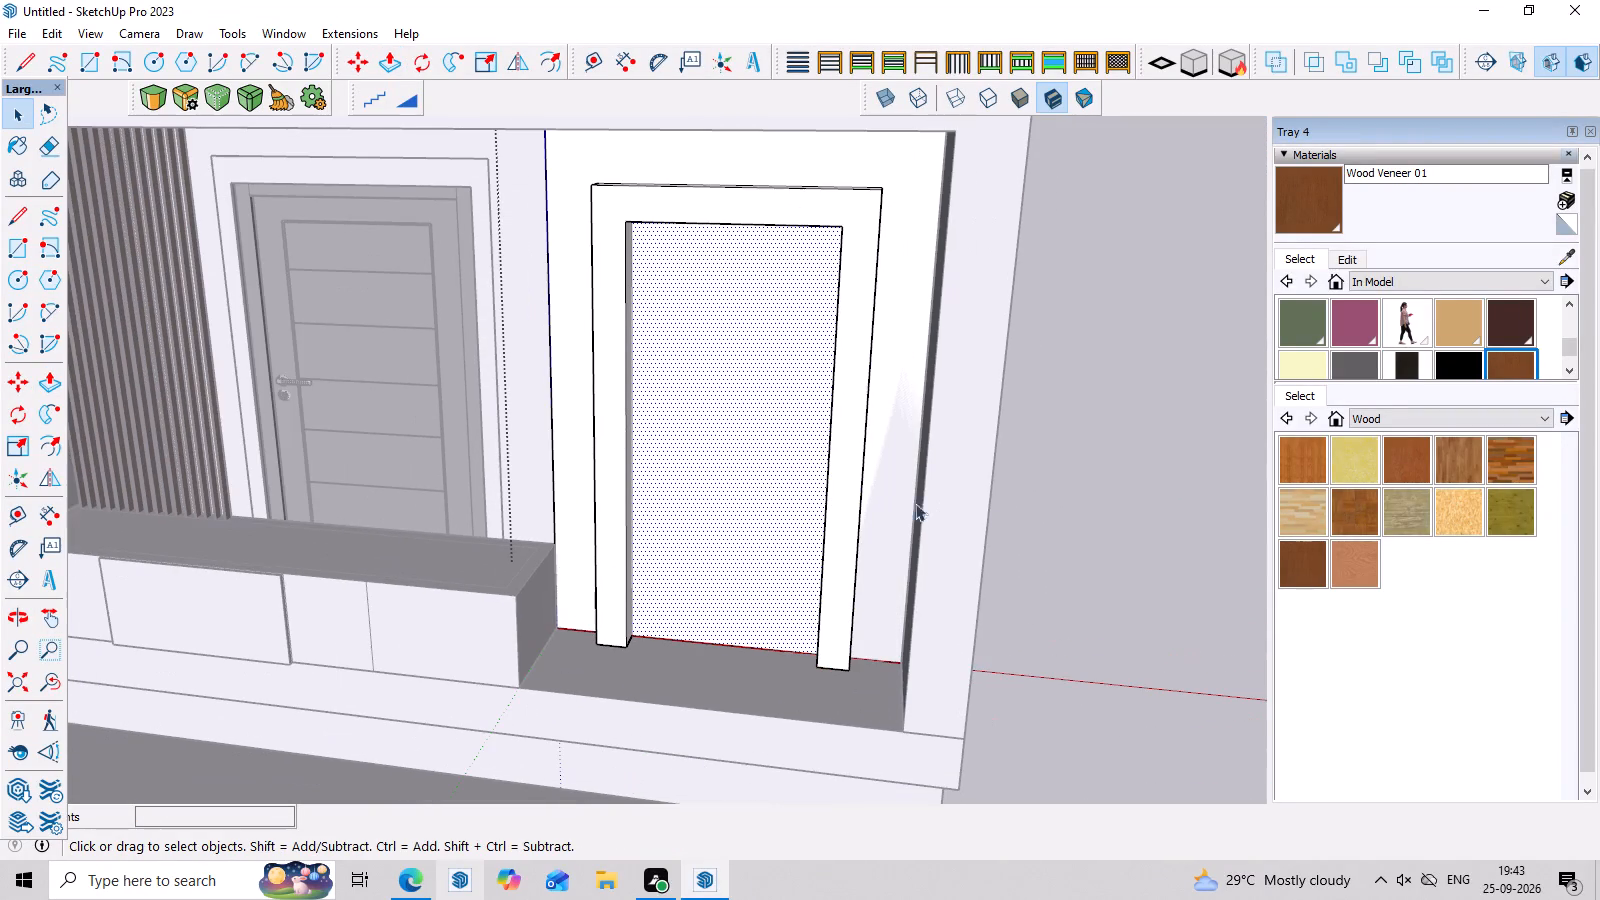
{"action": "middle_click_drag", "start_coordinate": [1021, 517], "coordinate": [992, 547]}
{"action": "key", "text": "p"}
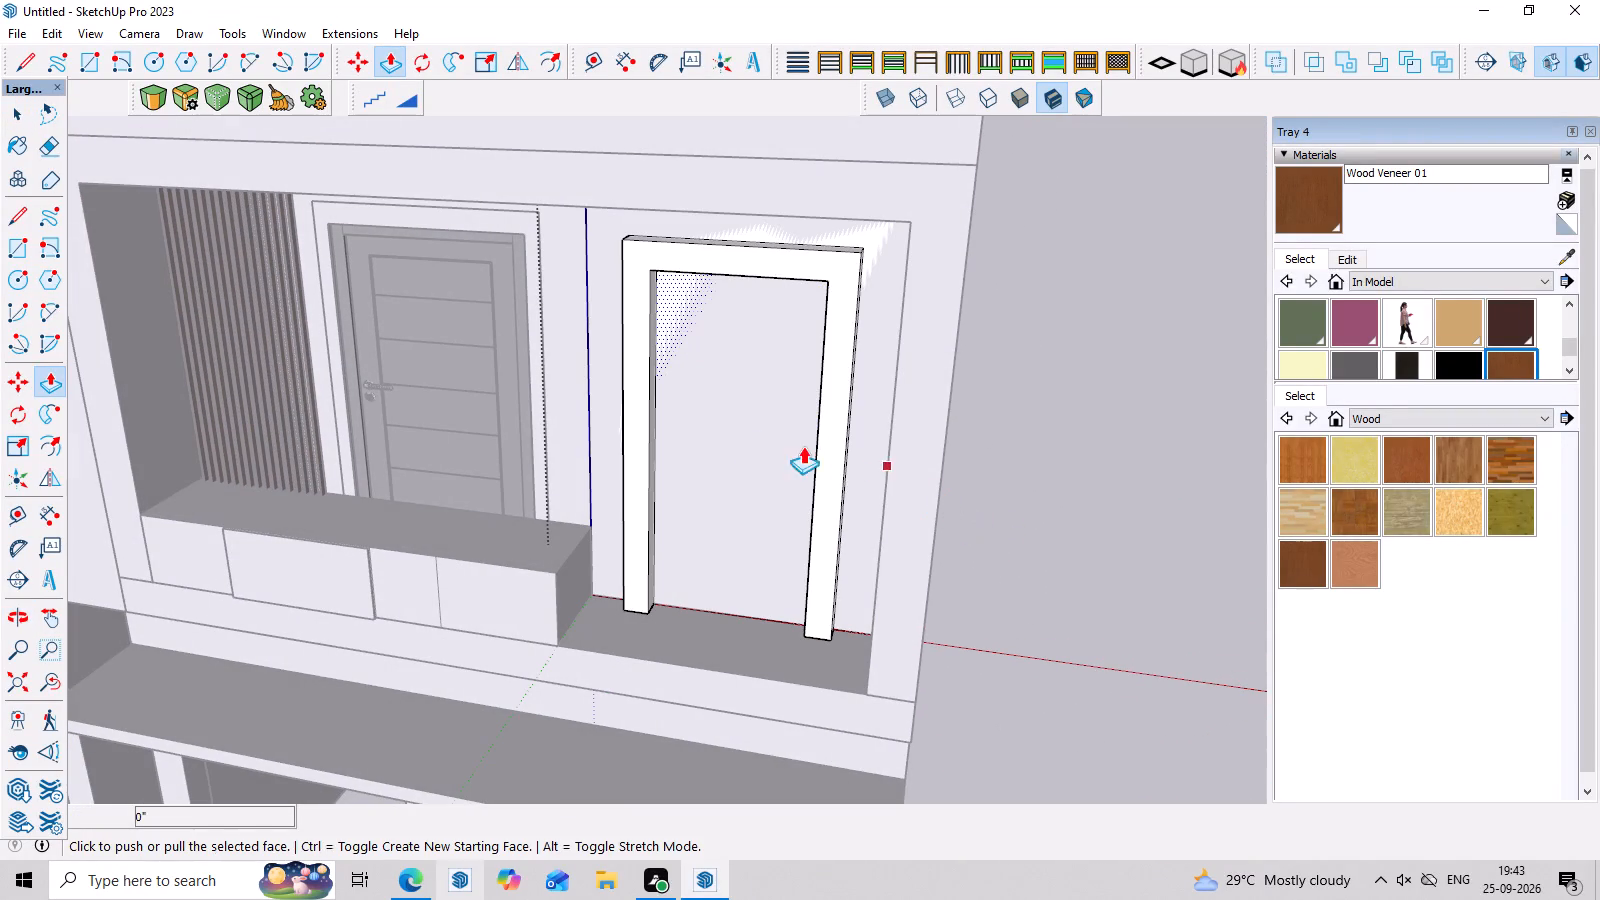
{"action": "left_click", "coordinate": [753, 440]}
{"action": "scroll", "coordinate": [809, 323], "scroll_direction": "down", "scroll_amount": 3}
{"action": "middle_click_drag", "start_coordinate": [816, 311], "coordinate": [787, 381]}
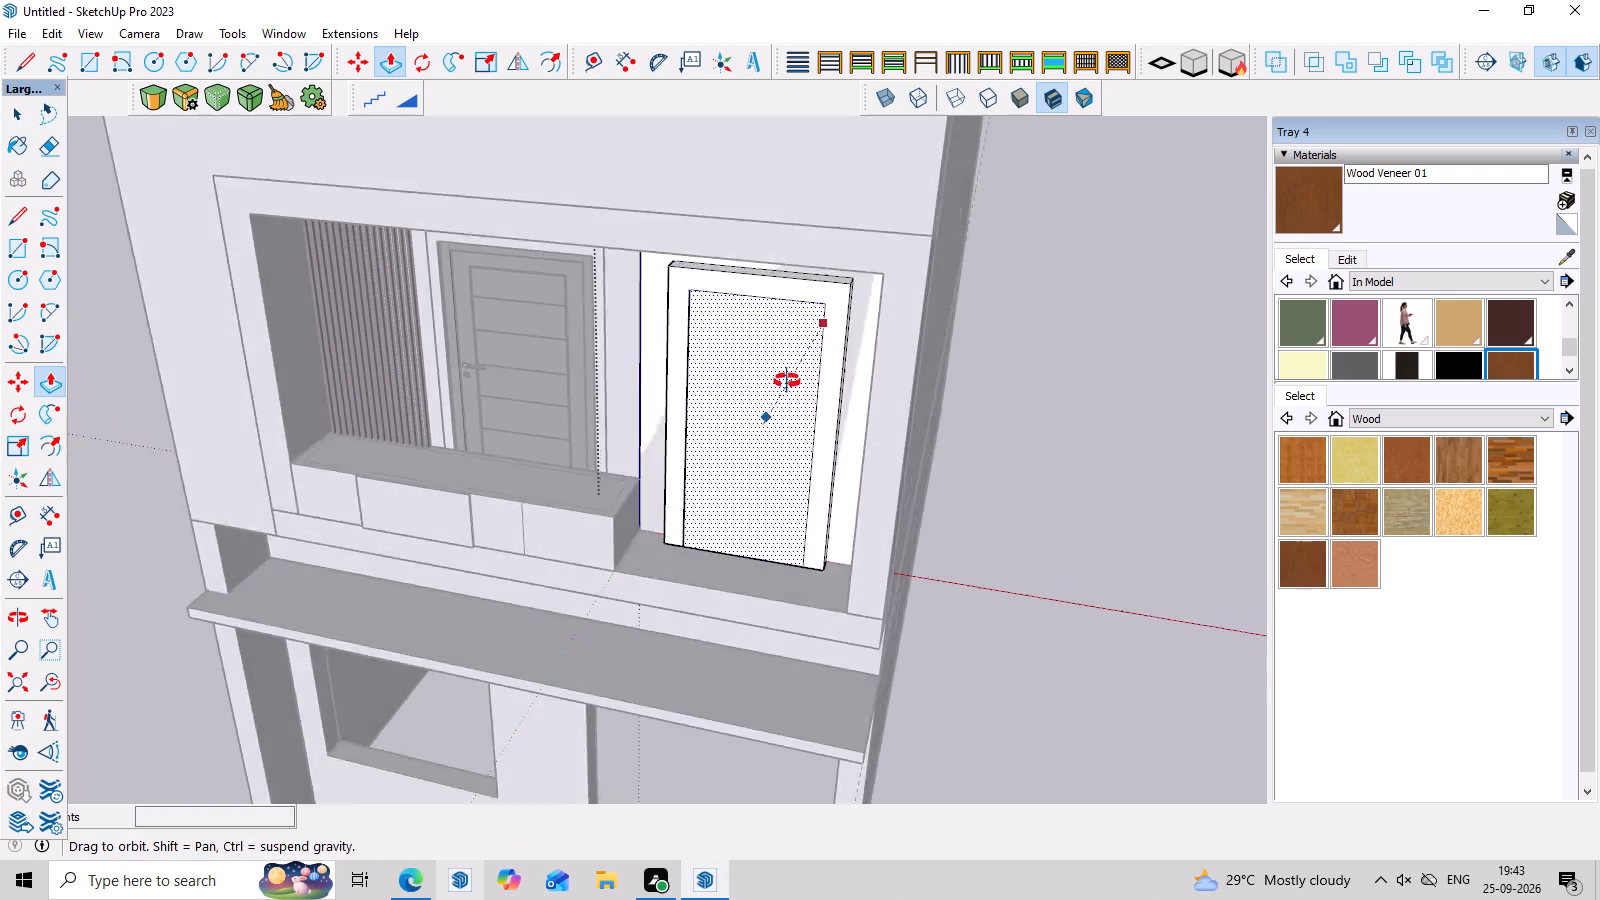
{"action": "middle_click_drag", "start_coordinate": [787, 381], "coordinate": [729, 473]}
{"action": "scroll", "coordinate": [885, 211], "scroll_direction": "down", "scroll_amount": 7}
{"action": "middle_click_drag", "start_coordinate": [882, 216], "coordinate": [858, 297]}
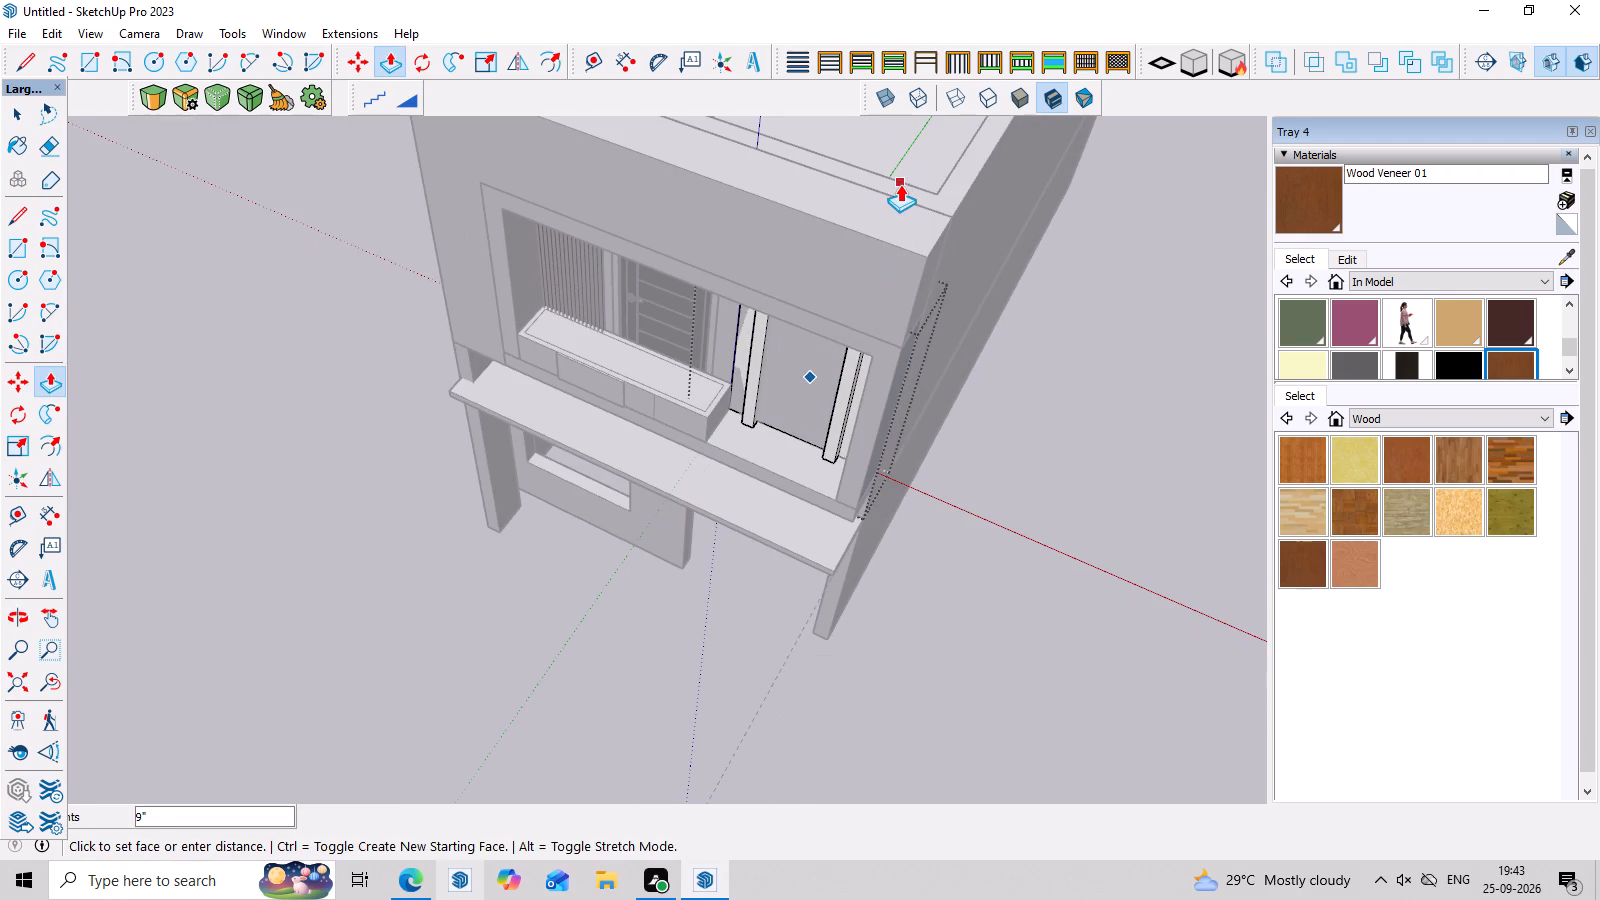
{"action": "left_click", "coordinate": [904, 181]}
{"action": "middle_click_drag", "start_coordinate": [852, 386], "coordinate": [1117, 101]}
{"action": "key", "text": "space"}
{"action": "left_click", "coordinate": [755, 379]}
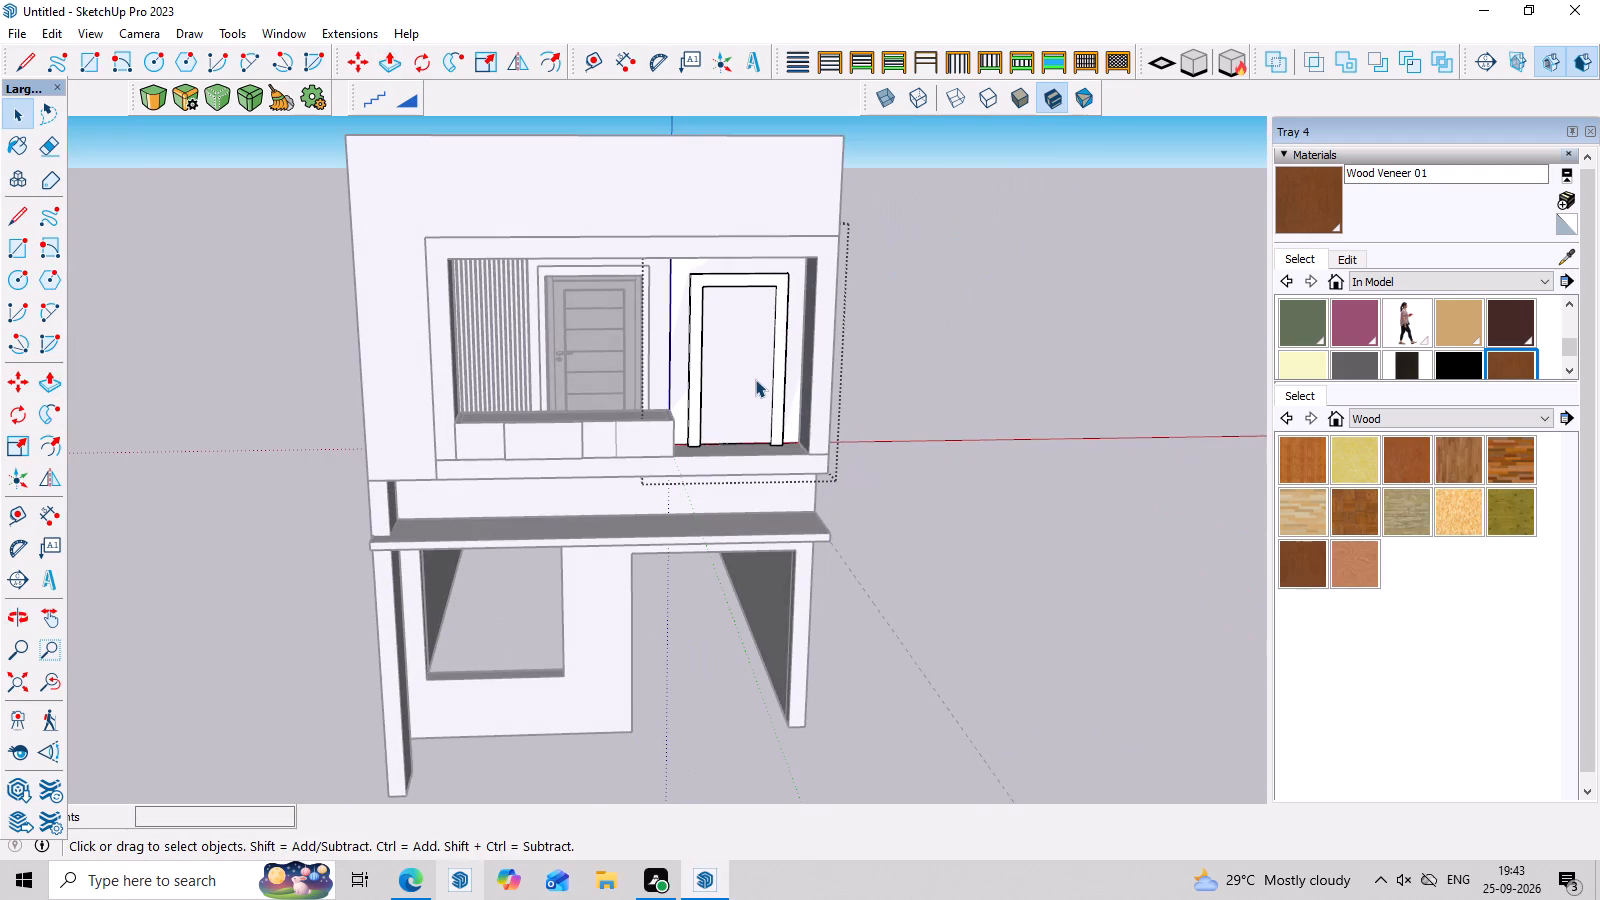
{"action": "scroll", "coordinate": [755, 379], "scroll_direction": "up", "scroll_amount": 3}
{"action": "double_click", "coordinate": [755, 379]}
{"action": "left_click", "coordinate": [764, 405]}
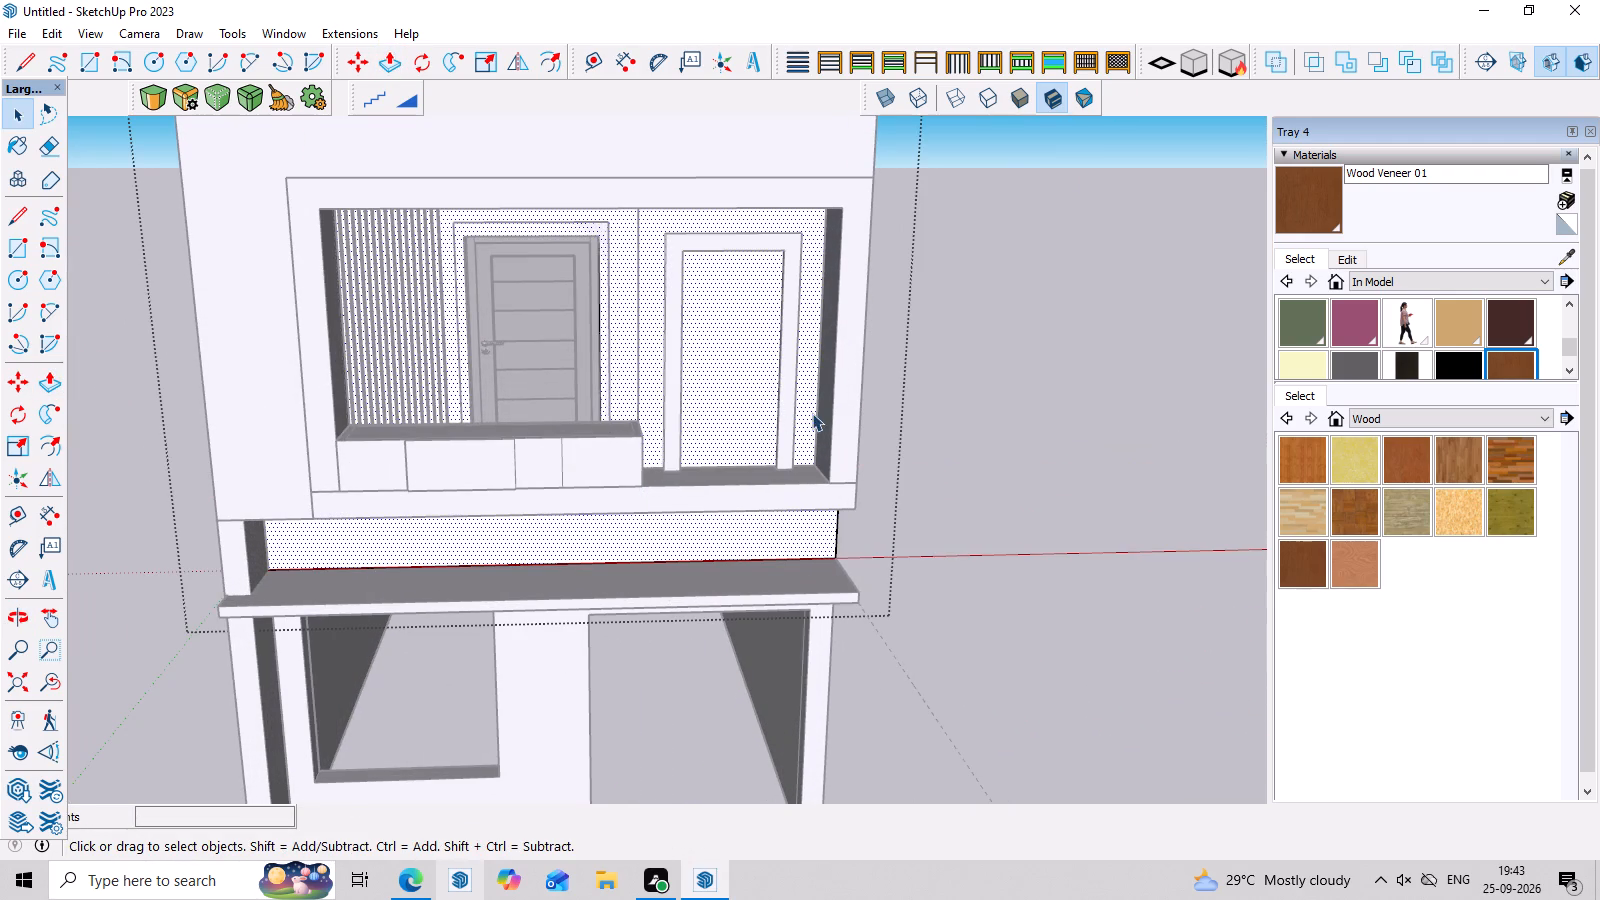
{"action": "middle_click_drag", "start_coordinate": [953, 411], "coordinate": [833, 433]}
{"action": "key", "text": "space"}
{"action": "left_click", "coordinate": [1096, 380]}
Draw a rectangle filling the frame's opening, from its top corner near the block to the opposite bottom corner.
{"action": "scroll", "coordinate": [912, 350], "scroll_direction": "down", "scroll_amount": 3}
{"action": "middle_click_drag", "start_coordinate": [955, 442], "coordinate": [980, 206]}
{"action": "scroll", "coordinate": [584, 248], "scroll_direction": "up", "scroll_amount": 5}
{"action": "middle_click_drag", "start_coordinate": [861, 395], "coordinate": [867, 505]}
{"action": "scroll", "coordinate": [885, 467], "scroll_direction": "up", "scroll_amount": 3}
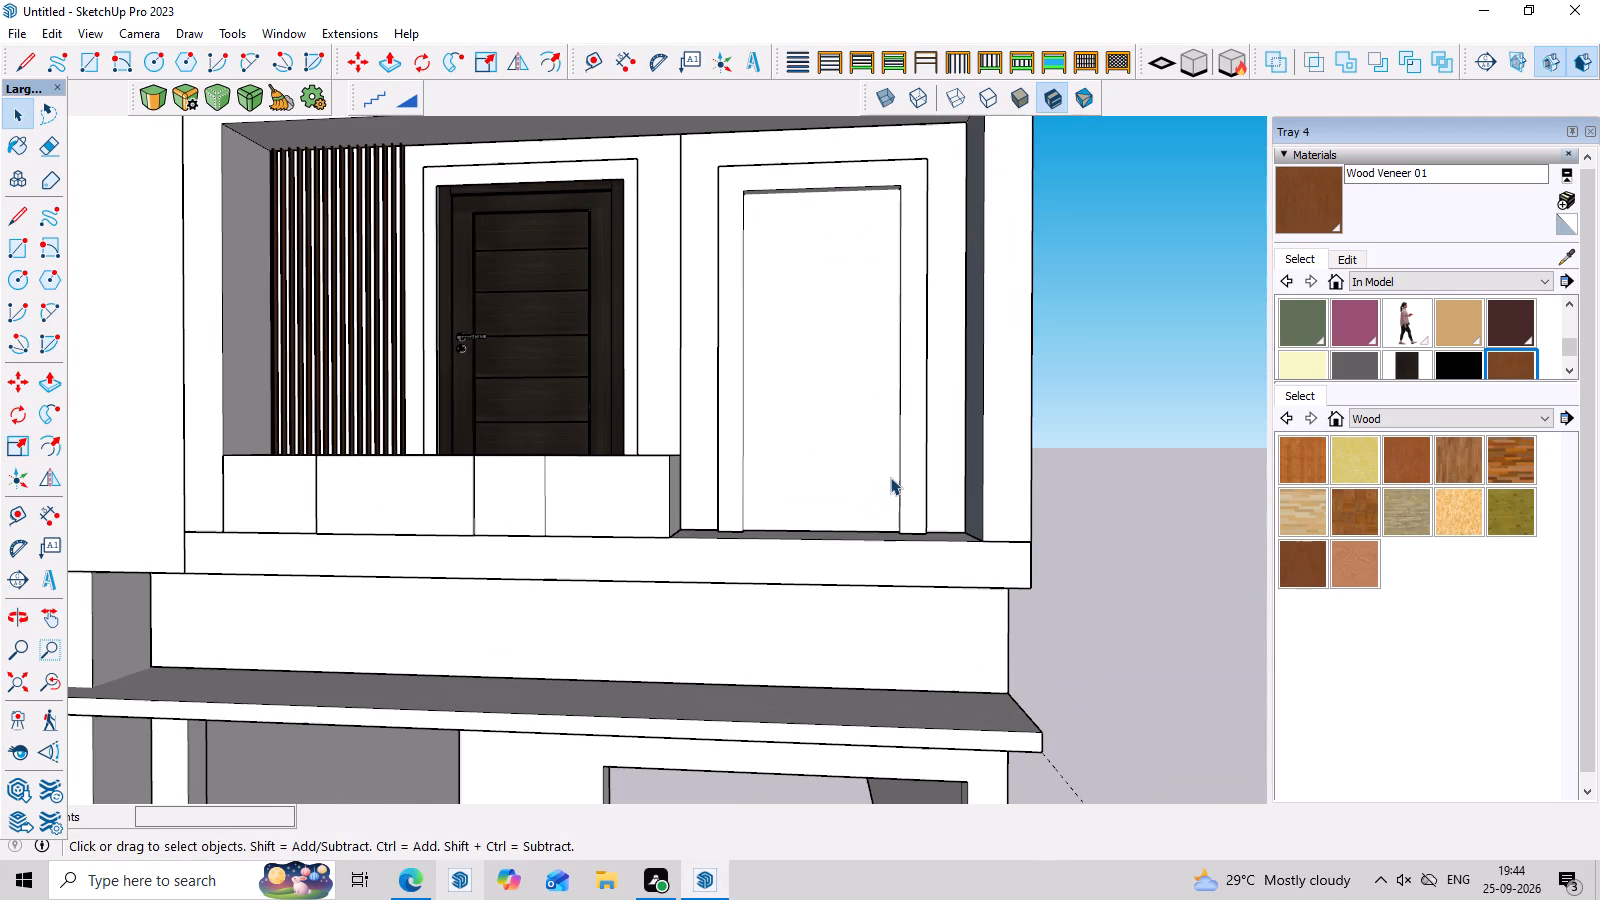
{"action": "key", "text": "r"}
{"action": "scroll", "coordinate": [801, 200], "scroll_direction": "up", "scroll_amount": 5}
{"action": "middle_click_drag", "start_coordinate": [745, 221], "coordinate": [715, 178]}
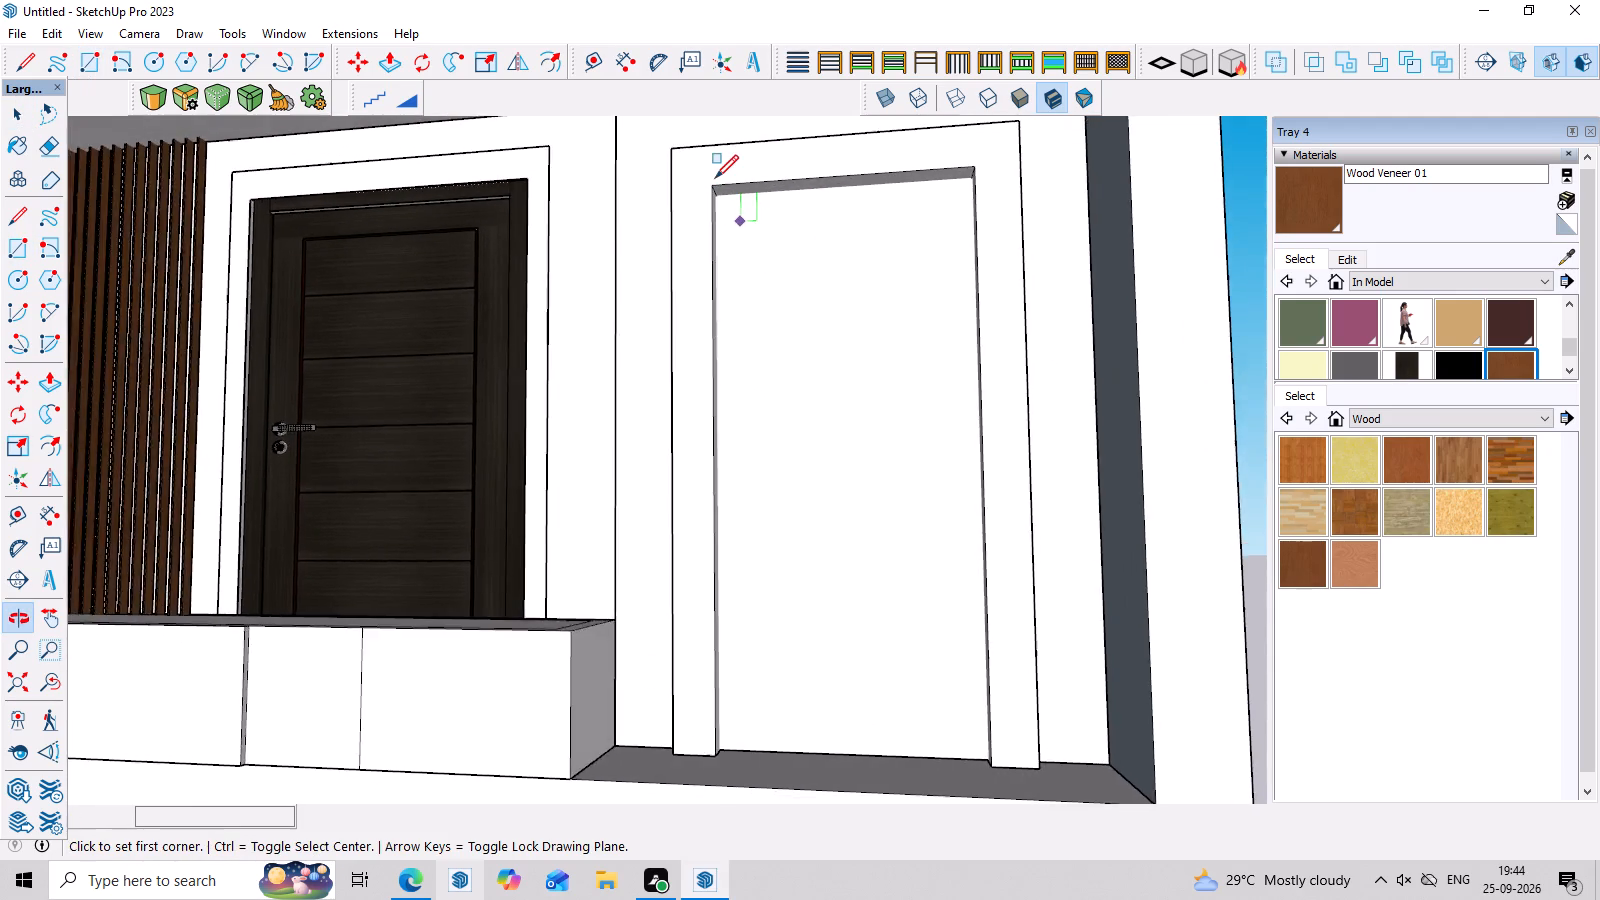
{"action": "scroll", "coordinate": [715, 178], "scroll_direction": "up", "scroll_amount": 2}
{"action": "left_click", "coordinate": [714, 181]}
{"action": "scroll", "coordinate": [912, 377], "scroll_direction": "down", "scroll_amount": 3}
{"action": "scroll", "coordinate": [954, 496], "scroll_direction": "down", "scroll_amount": 2}
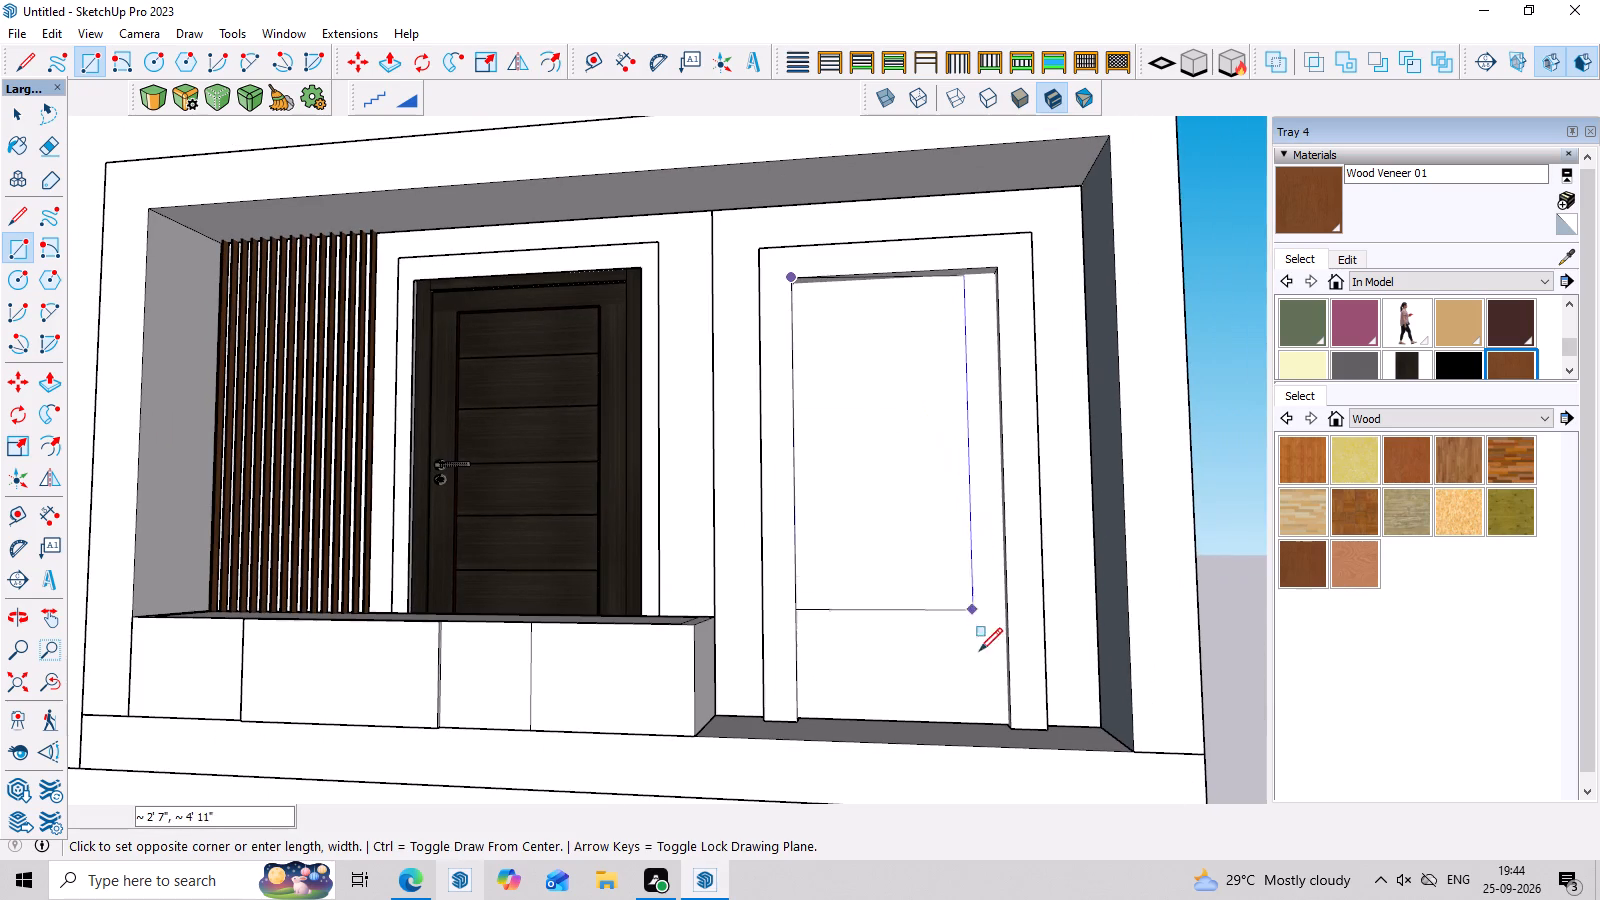
{"action": "left_click", "coordinate": [1012, 728]}
{"action": "middle_click_drag", "start_coordinate": [1008, 570], "coordinate": [1008, 661]}
{"action": "key", "text": "space"}
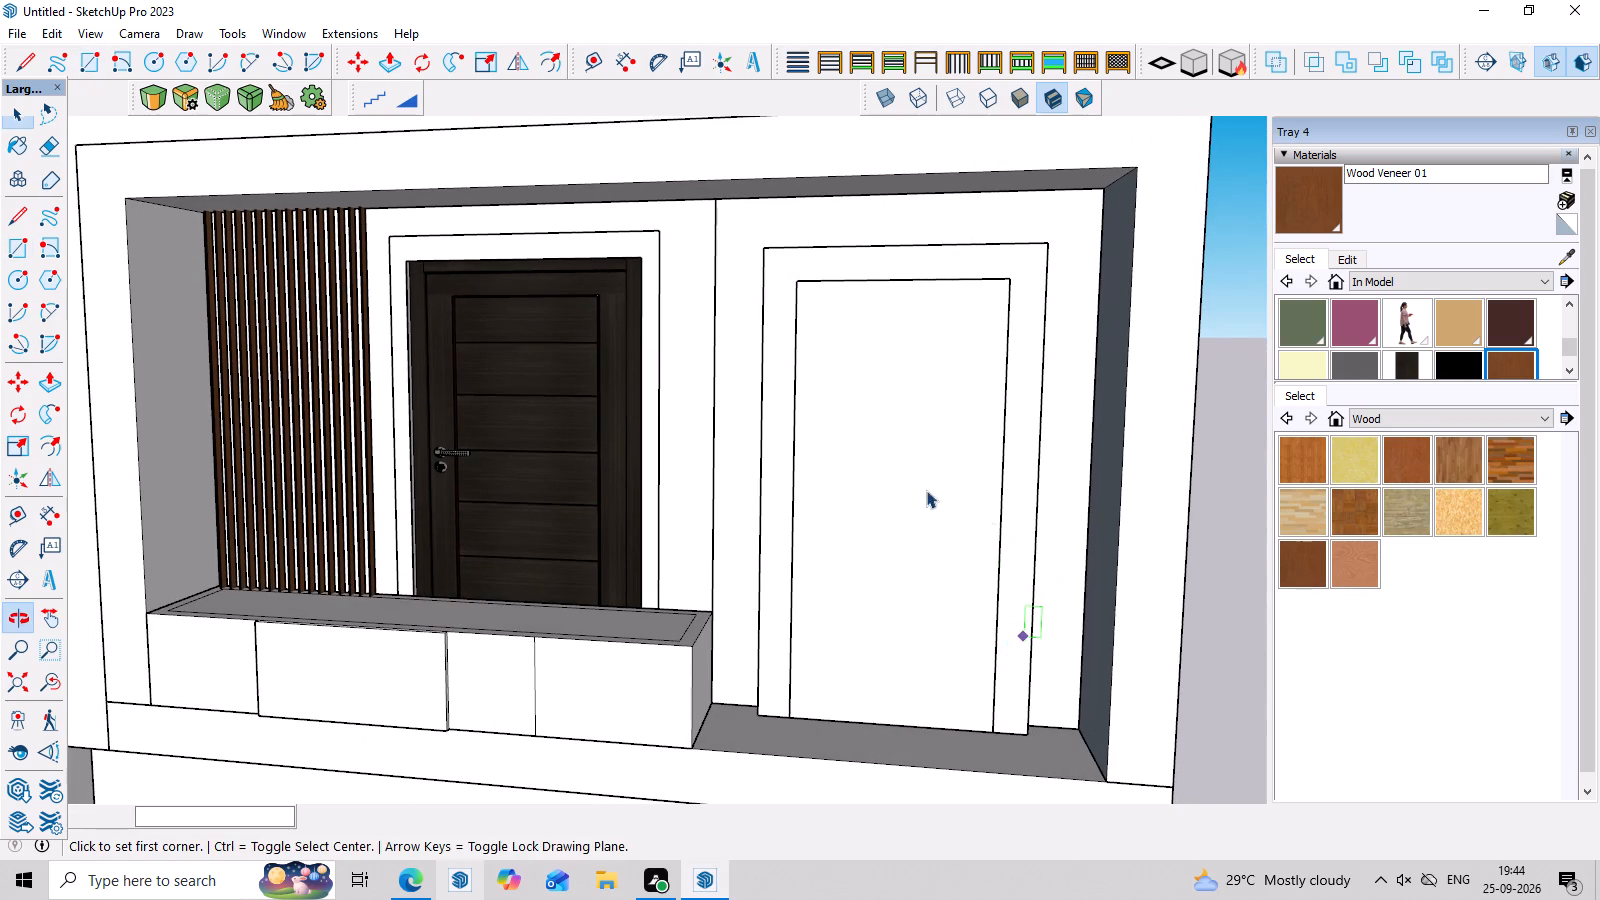
Select the face inside the frame and browse the material collections for it.
{"action": "left_click", "coordinate": [905, 482]}
{"action": "left_click", "coordinate": [1465, 413]}
{"action": "scroll", "coordinate": [1449, 511], "scroll_direction": "up", "scroll_amount": 2}
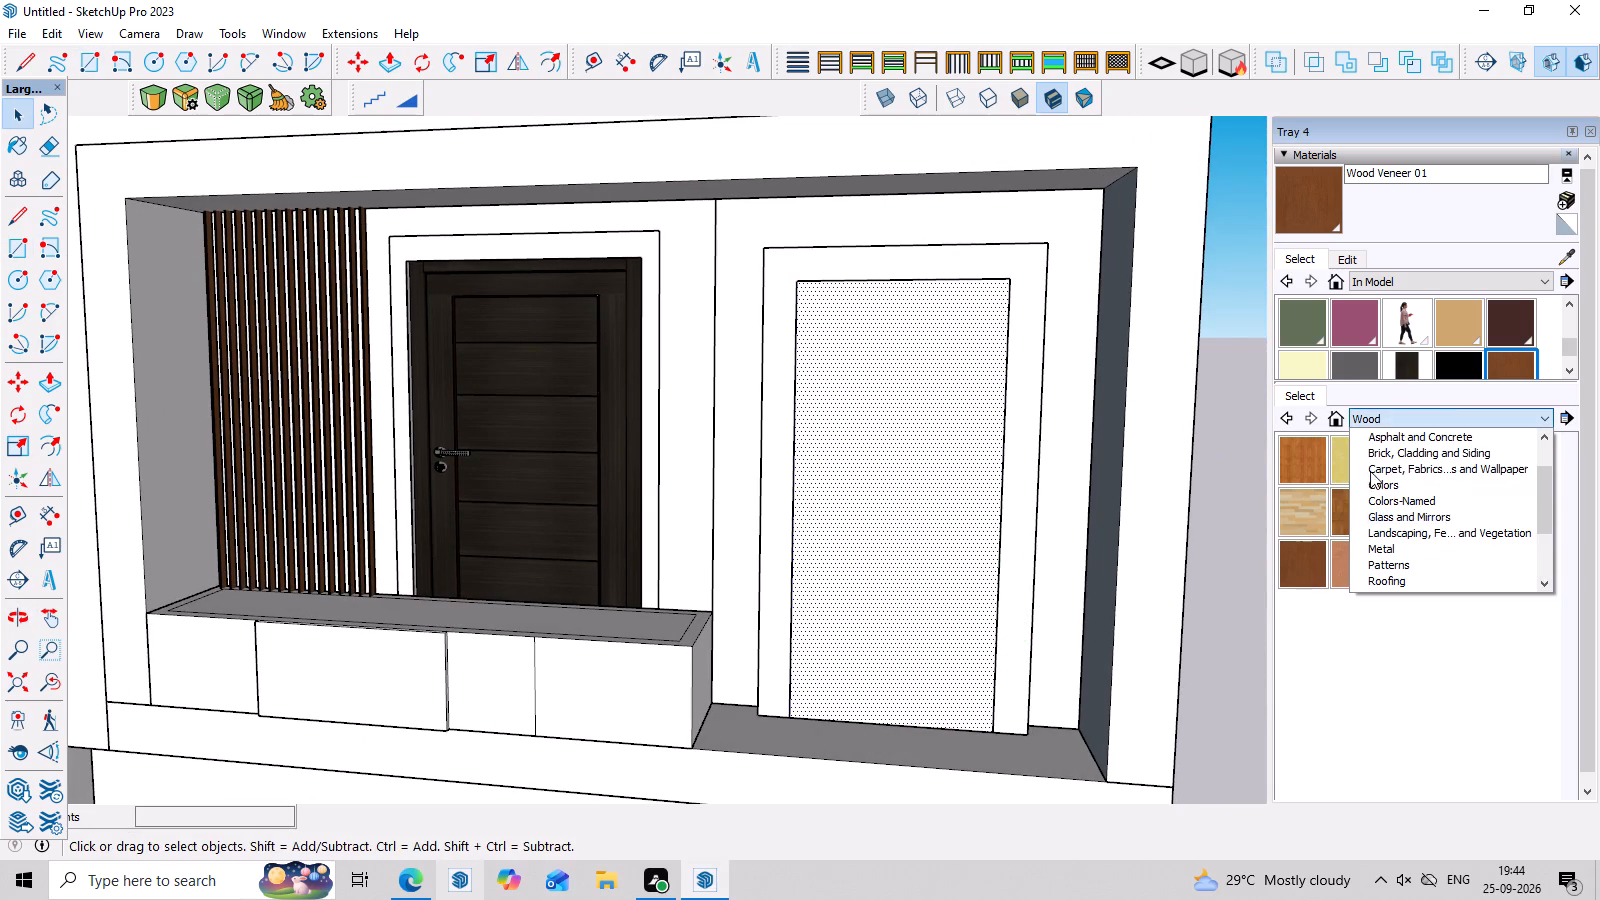
{"action": "scroll", "coordinate": [1434, 531], "scroll_direction": "up", "scroll_amount": 3}
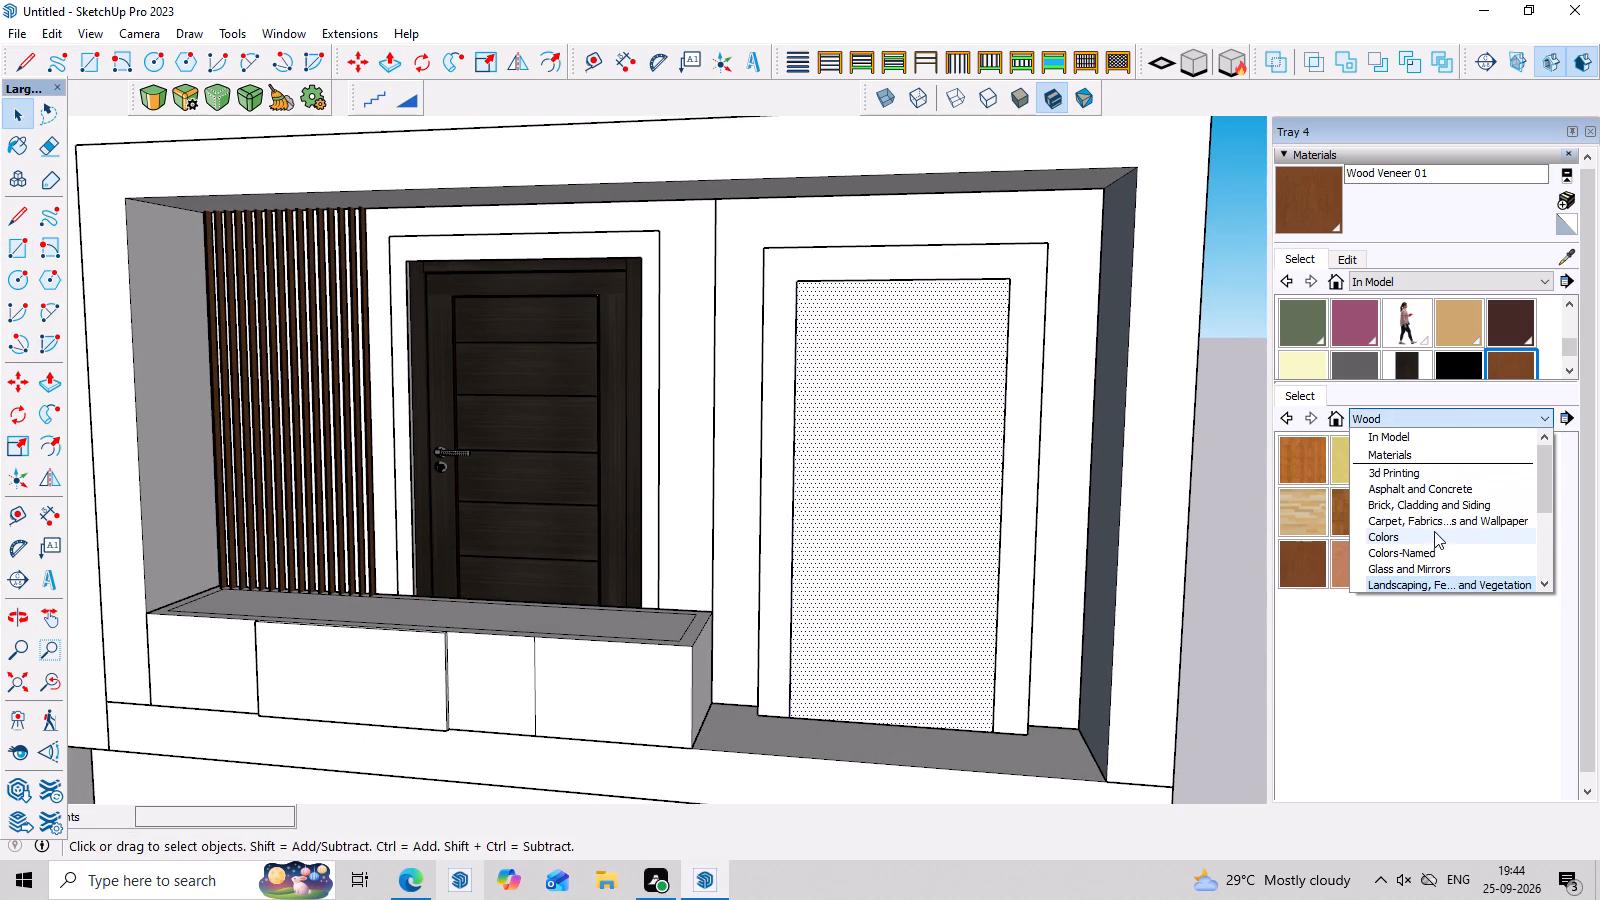
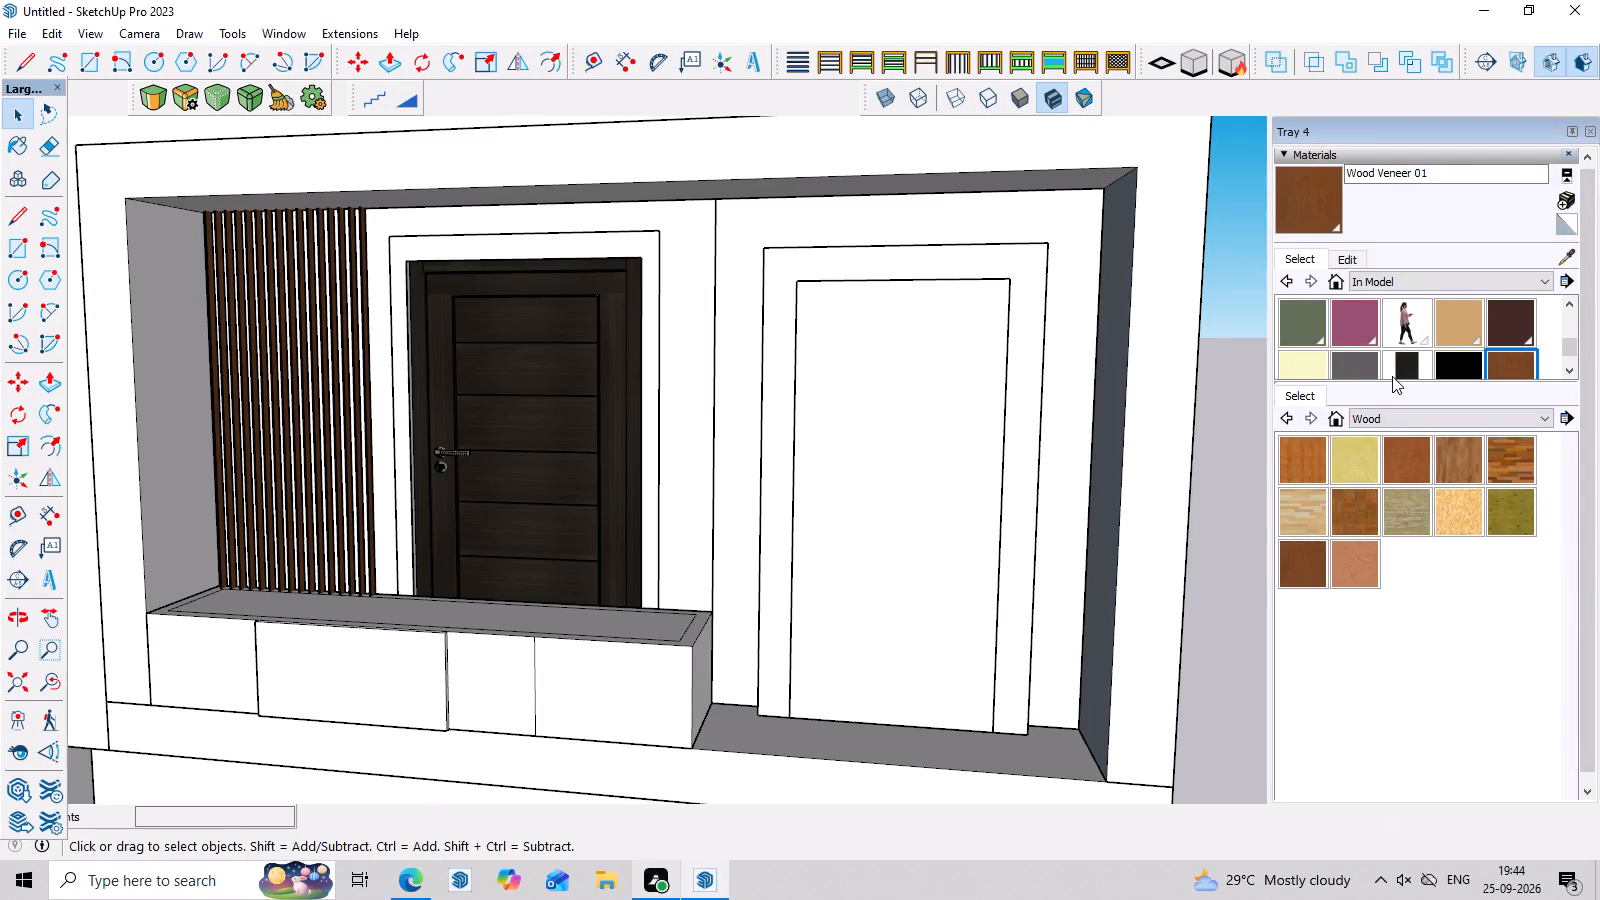
Paint the face inside the frame with Translucent Glass Gray from the Glass and Mirrors collection.
{"action": "left_click", "coordinate": [1399, 424]}
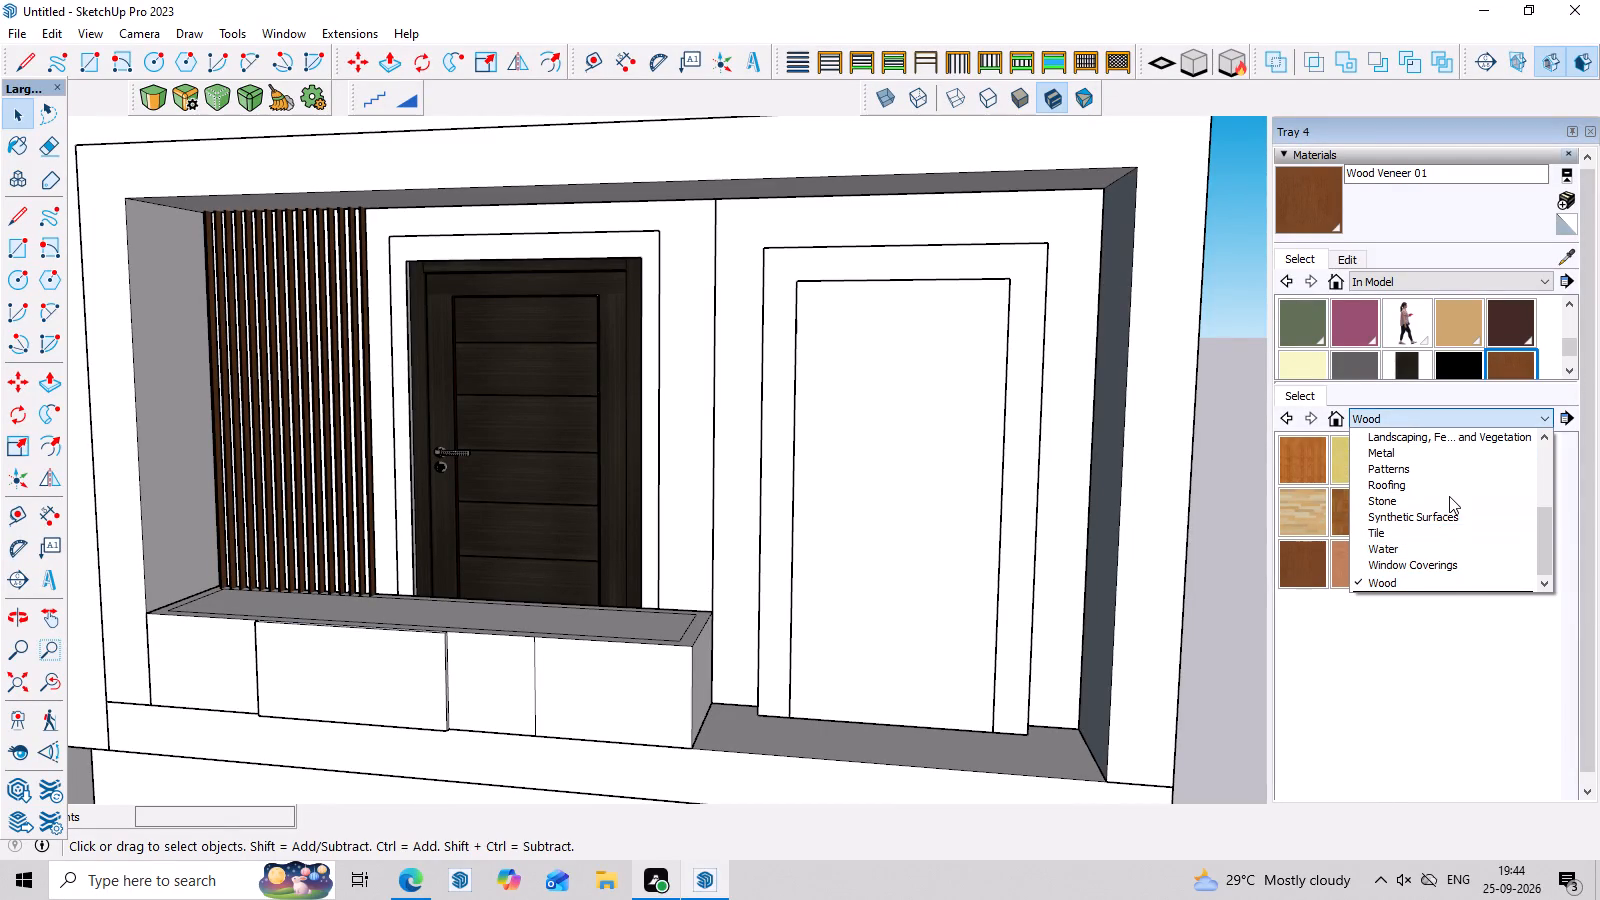
{"action": "scroll", "coordinate": [1449, 496], "scroll_direction": "up", "scroll_amount": 4}
{"action": "scroll", "coordinate": [1445, 578], "scroll_direction": "down", "scroll_amount": 2}
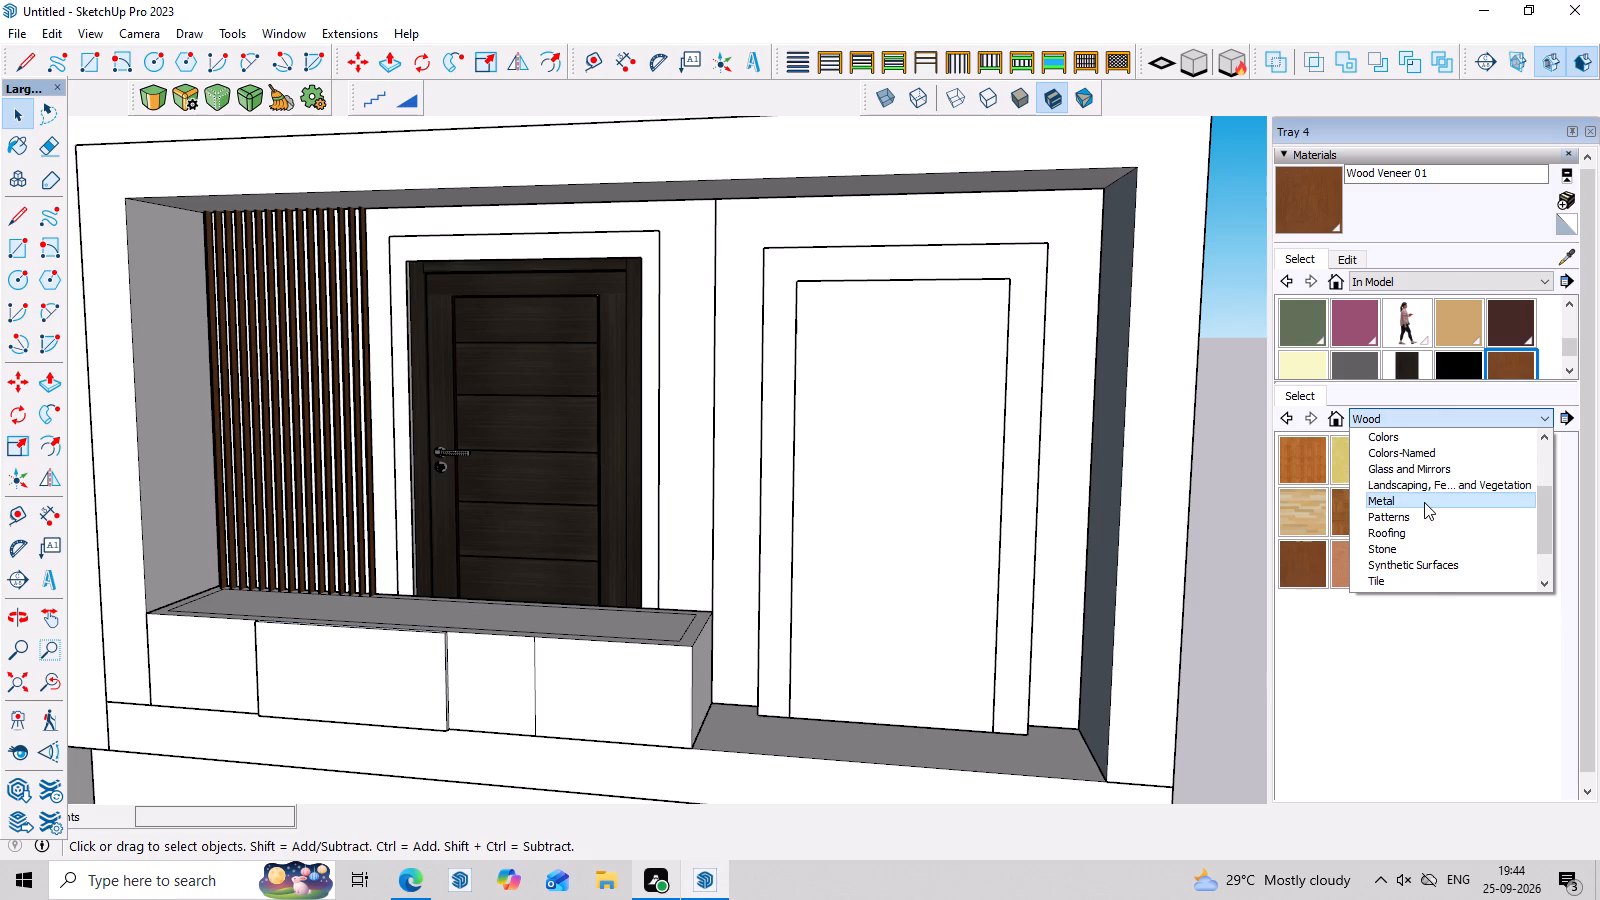
{"action": "scroll", "coordinate": [1424, 498], "scroll_direction": "up", "scroll_amount": 1}
{"action": "left_click", "coordinate": [1424, 518]}
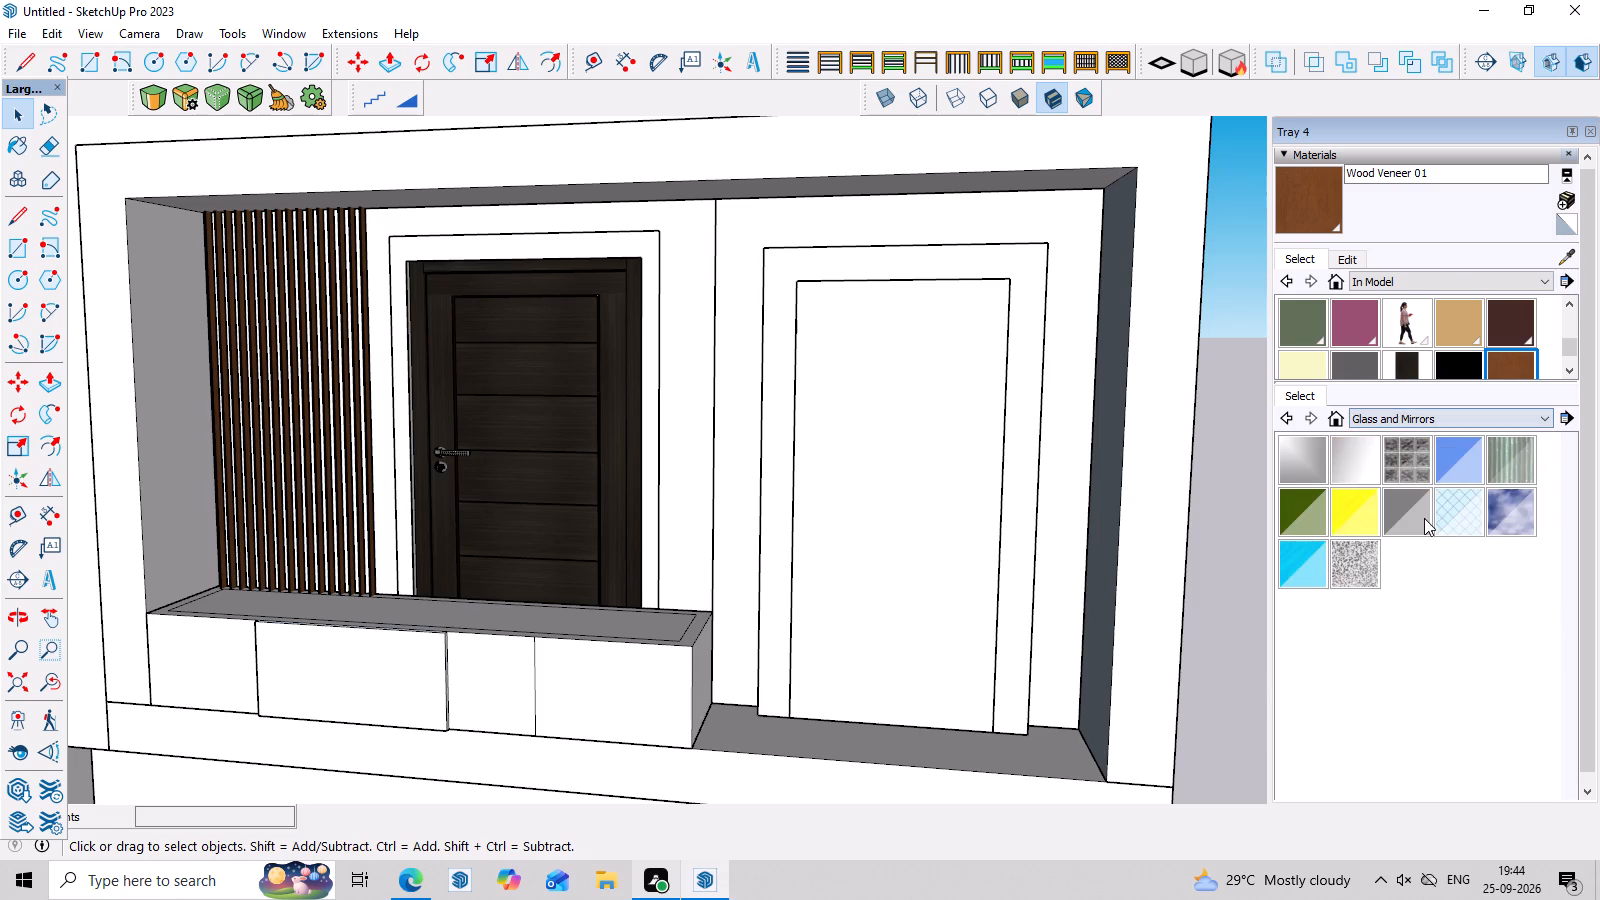
{"action": "left_click", "coordinate": [1424, 508]}
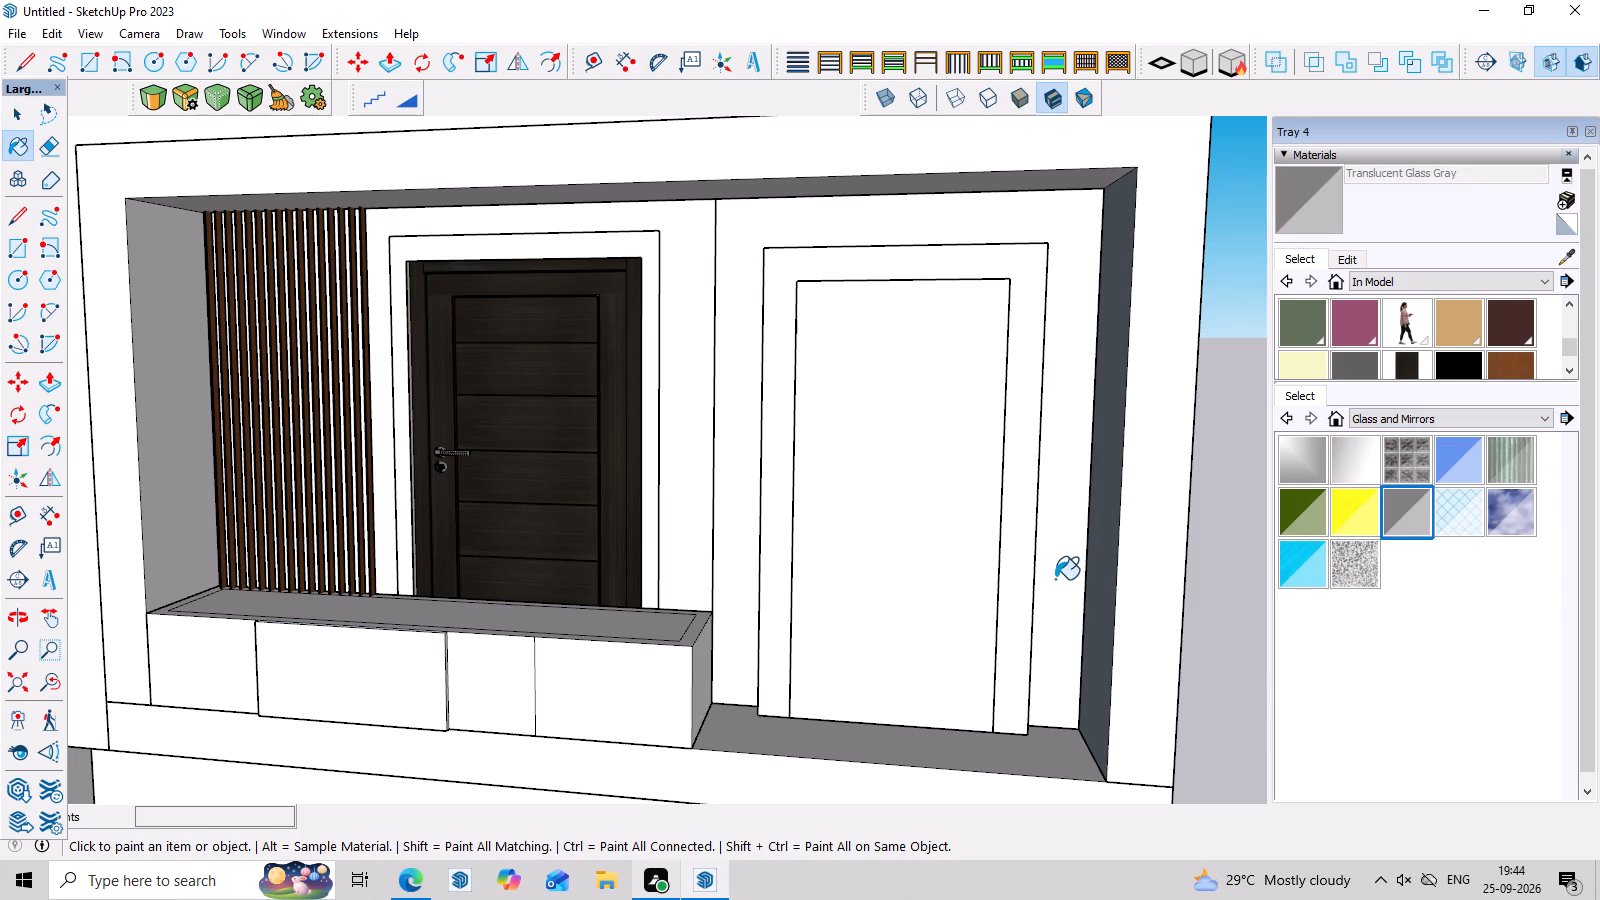
{"action": "left_click", "coordinate": [963, 542]}
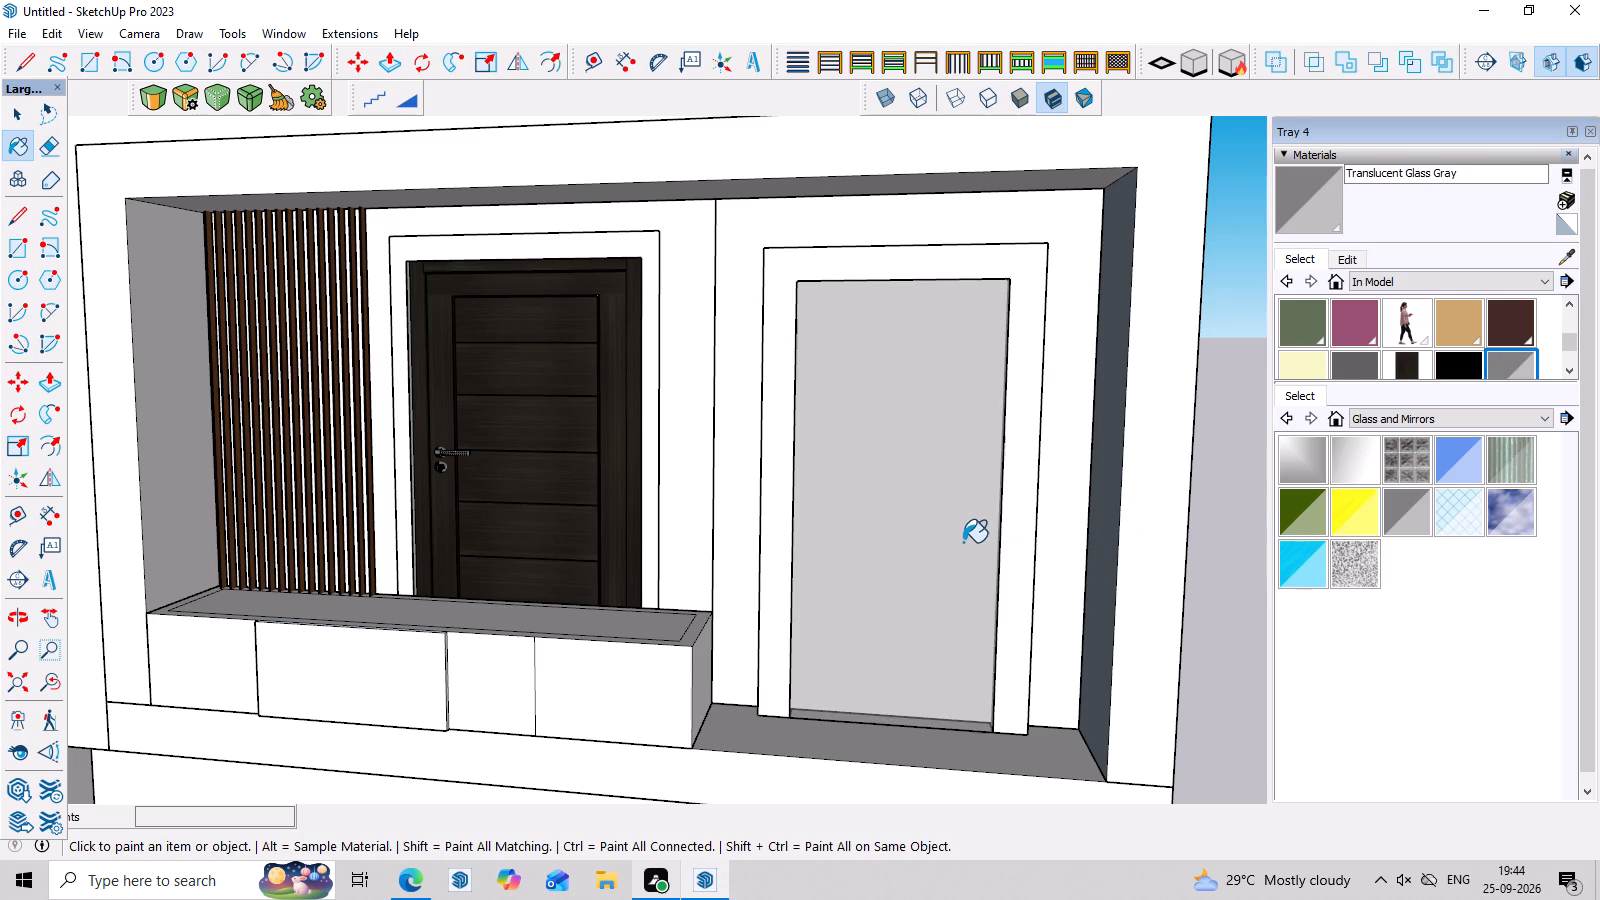
Open the frame group, paint its front face with Wood Veneer 01 from the Wood collection, and leave the group.
{"action": "scroll", "coordinate": [963, 542], "scroll_direction": "down", "scroll_amount": 3}
{"action": "middle_click_drag", "start_coordinate": [984, 585], "coordinate": [1017, 668]}
{"action": "scroll", "coordinate": [1084, 583], "scroll_direction": "up", "scroll_amount": 3}
{"action": "middle_click_drag", "start_coordinate": [1137, 590], "coordinate": [1172, 512]}
{"action": "scroll", "coordinate": [1113, 571], "scroll_direction": "up", "scroll_amount": 3}
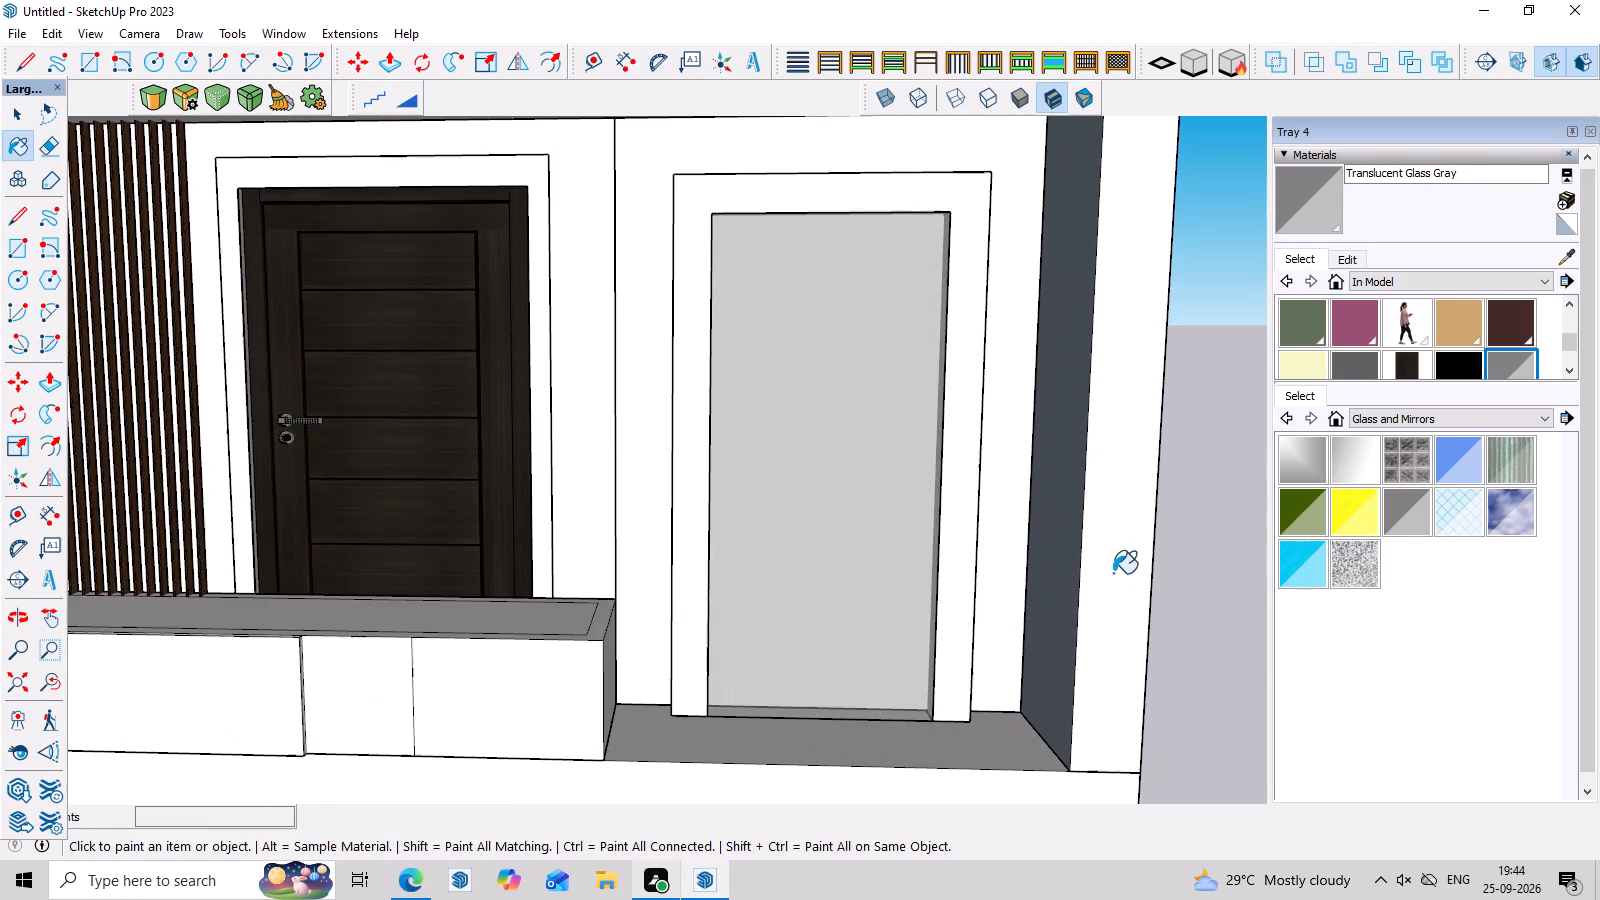
{"action": "middle_click_drag", "start_coordinate": [1113, 578], "coordinate": [1122, 632]}
{"action": "scroll", "coordinate": [1122, 632], "scroll_direction": "up", "scroll_amount": 3}
{"action": "scroll", "coordinate": [1122, 632], "scroll_direction": "down", "scroll_amount": 7}
{"action": "middle_click_drag", "start_coordinate": [1138, 613], "coordinate": [1148, 506]}
{"action": "key", "text": "space"}
{"action": "double_click", "coordinate": [994, 508]}
{"action": "double_click", "coordinate": [994, 508]}
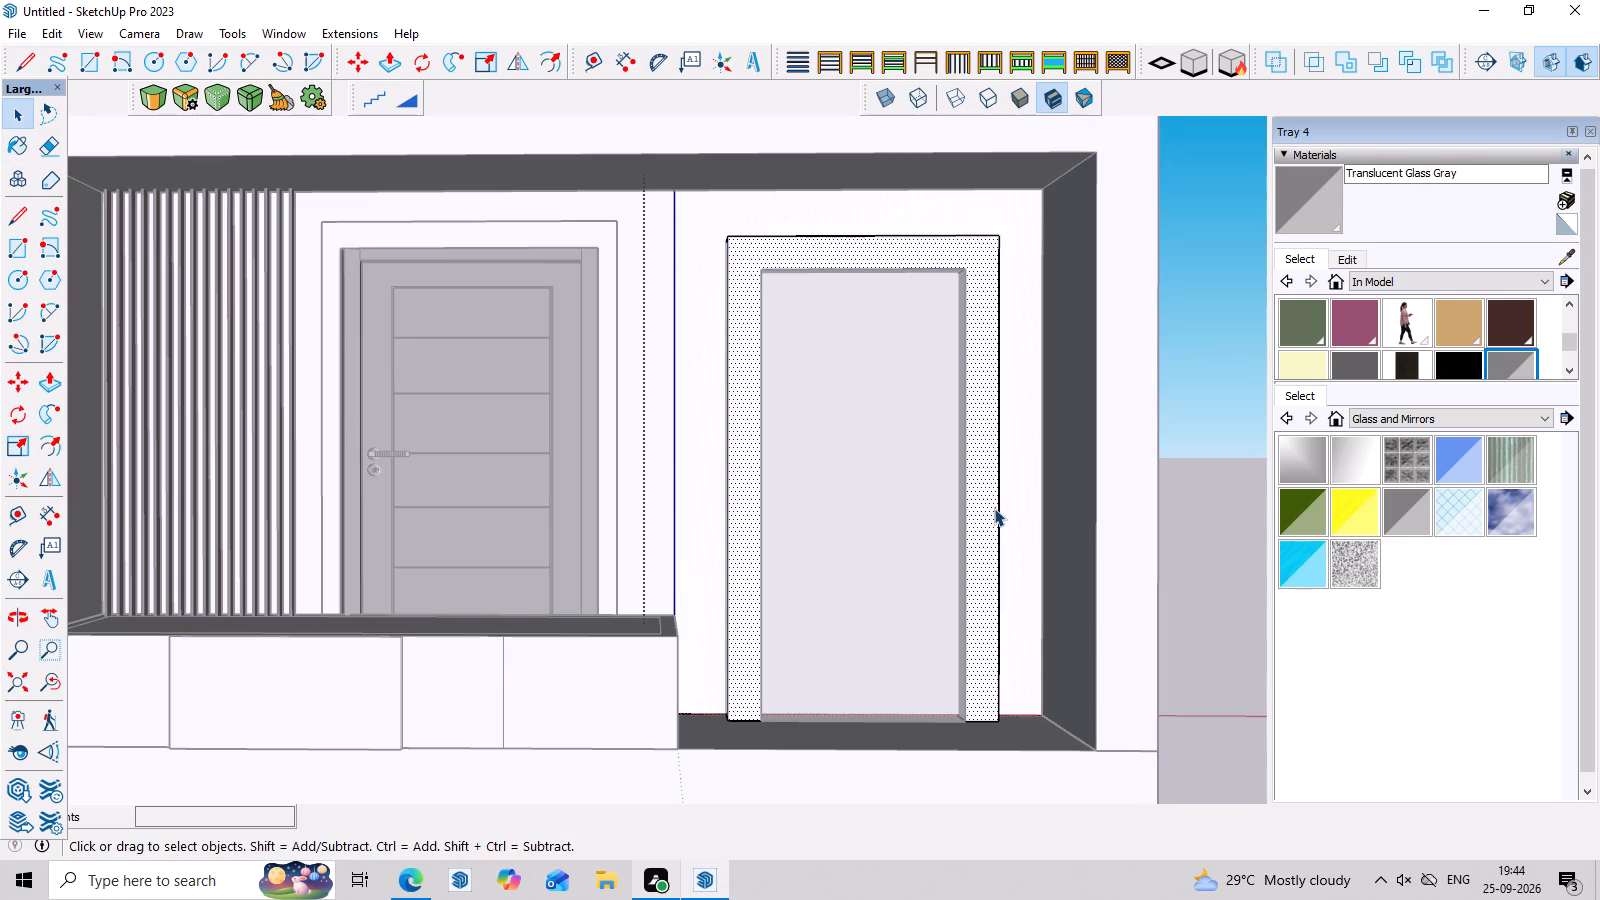
{"action": "left_click", "coordinate": [1420, 418]}
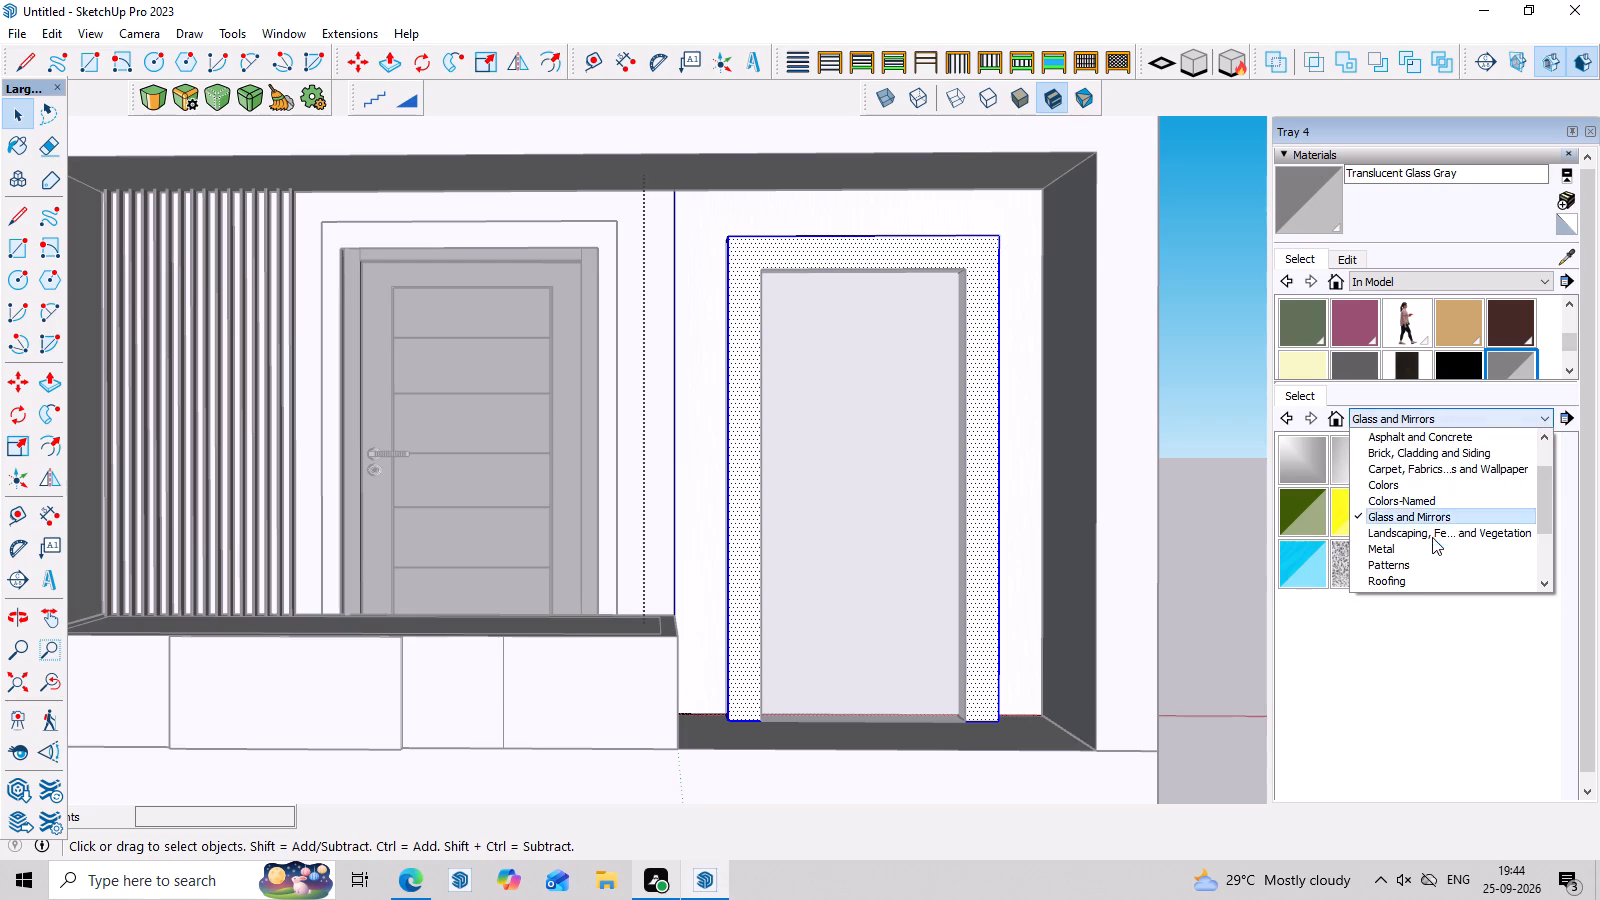
{"action": "scroll", "coordinate": [1421, 577], "scroll_direction": "up", "scroll_amount": 2}
{"action": "scroll", "coordinate": [1421, 577], "scroll_direction": "down", "scroll_amount": 6}
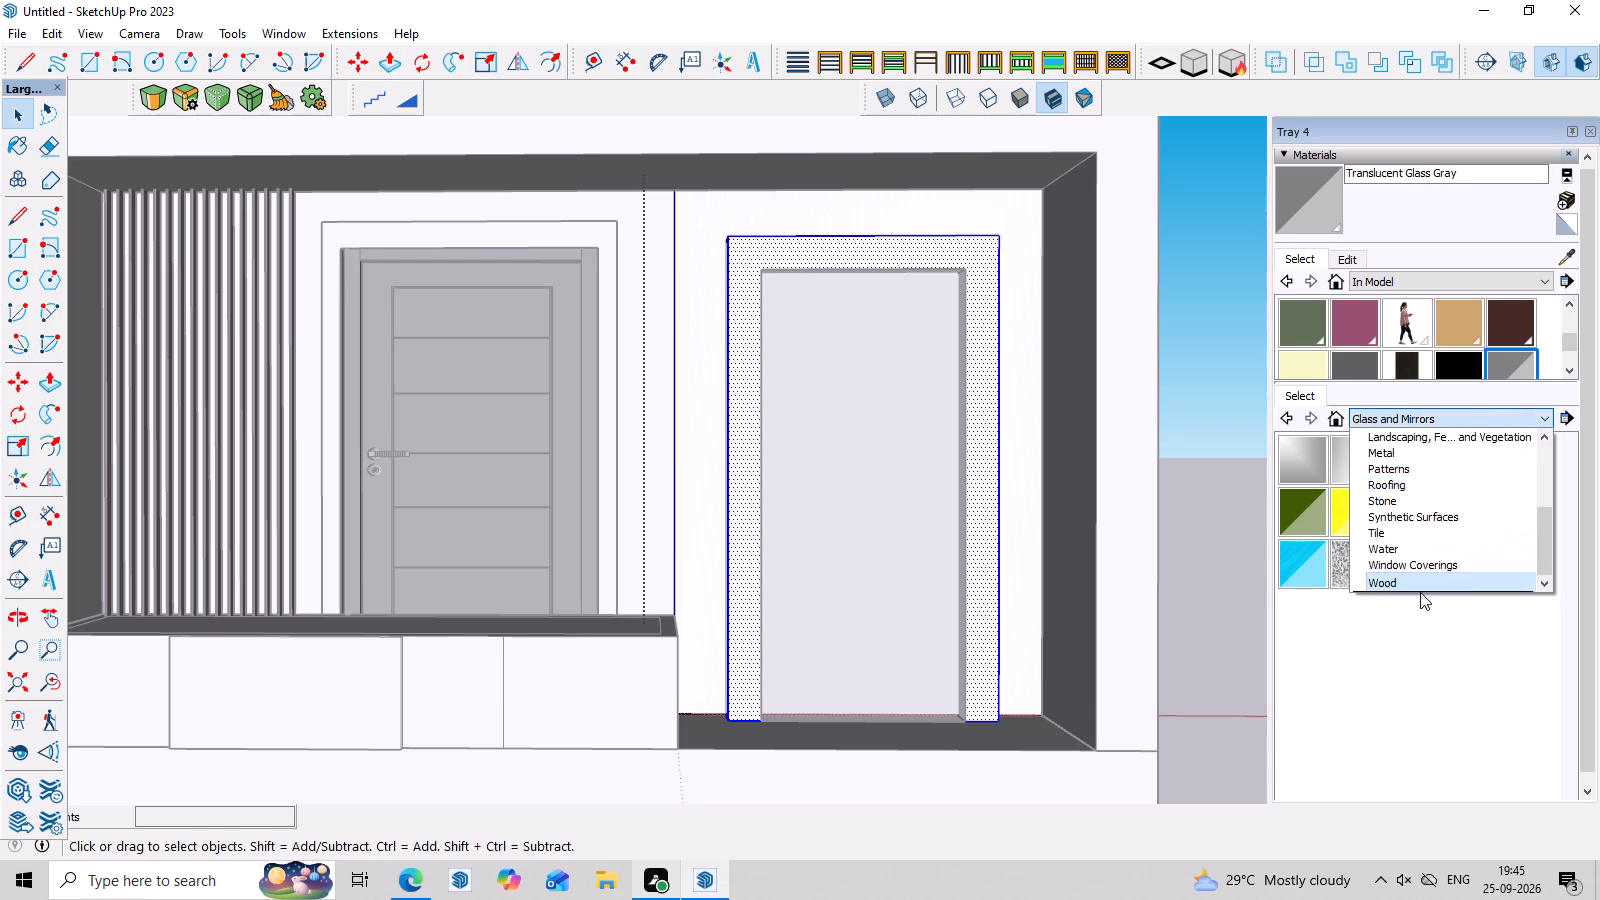
{"action": "left_click", "coordinate": [1420, 592]}
{"action": "left_click", "coordinate": [1431, 414]}
{"action": "scroll", "coordinate": [1428, 557], "scroll_direction": "down", "scroll_amount": 7}
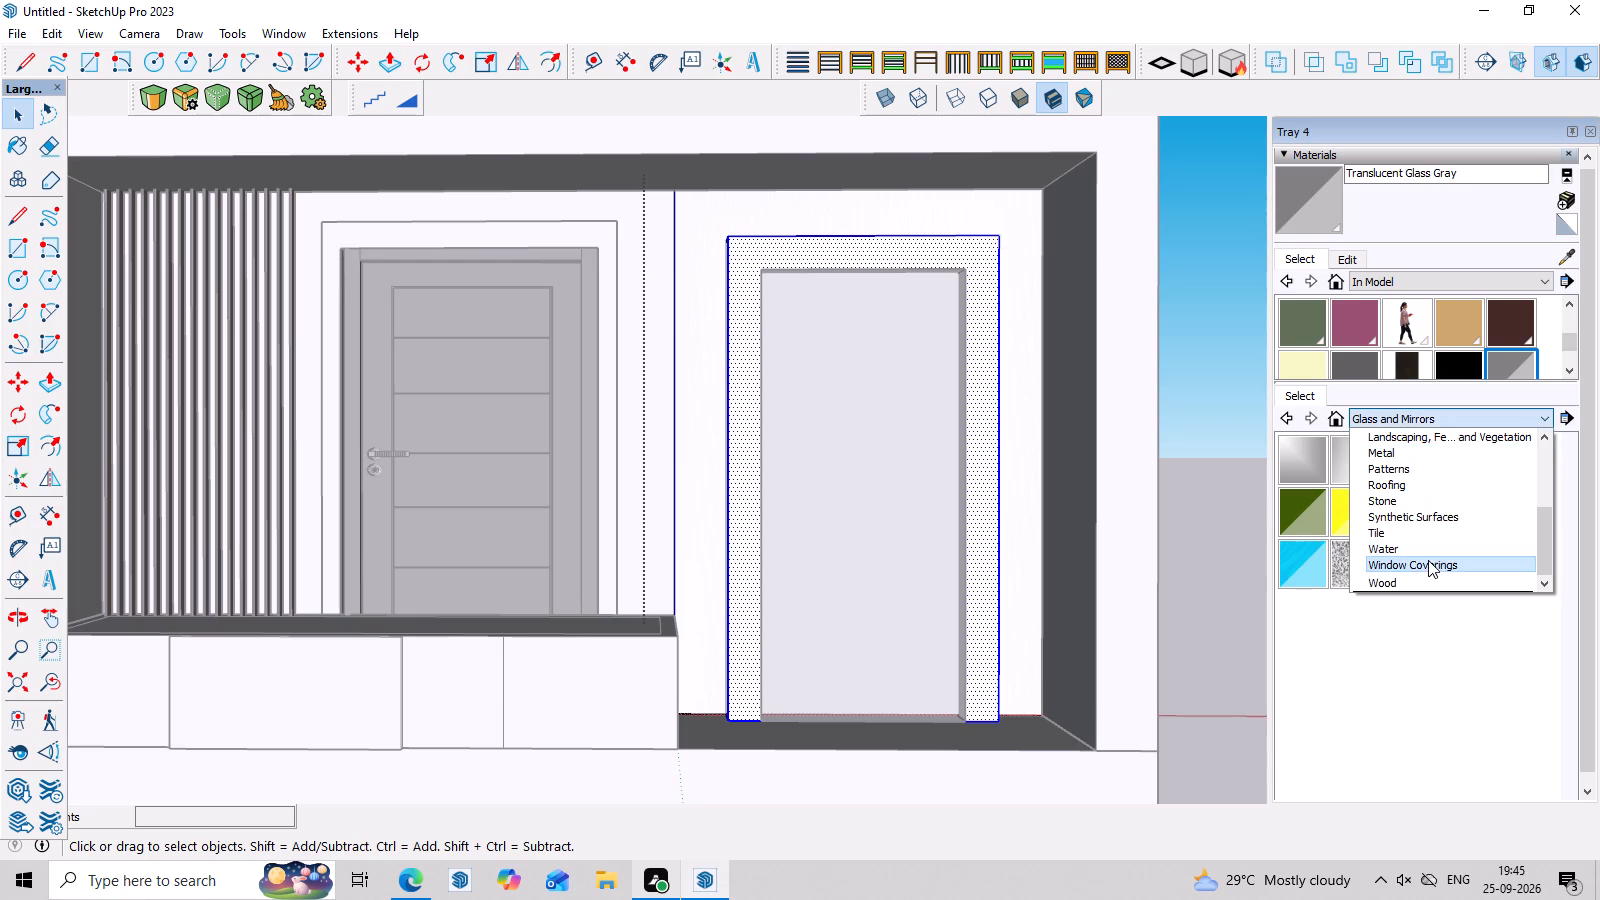
{"action": "left_click", "coordinate": [1420, 585]}
{"action": "left_click", "coordinate": [1315, 566]}
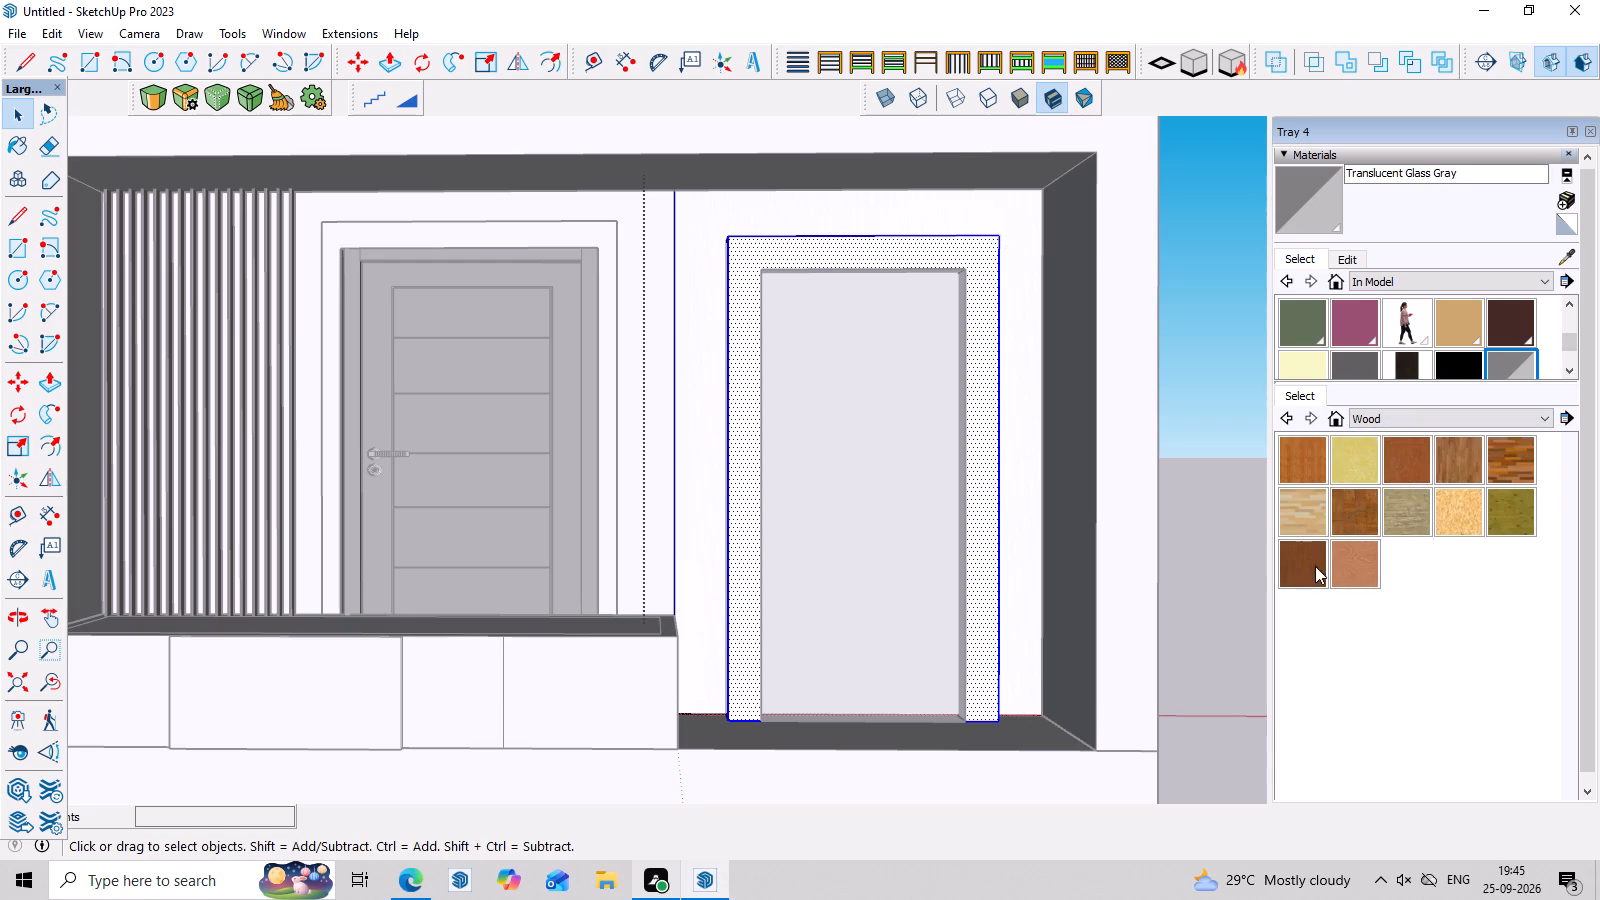
{"action": "left_click", "coordinate": [990, 478]}
{"action": "scroll", "coordinate": [990, 478], "scroll_direction": "down", "scroll_amount": 7}
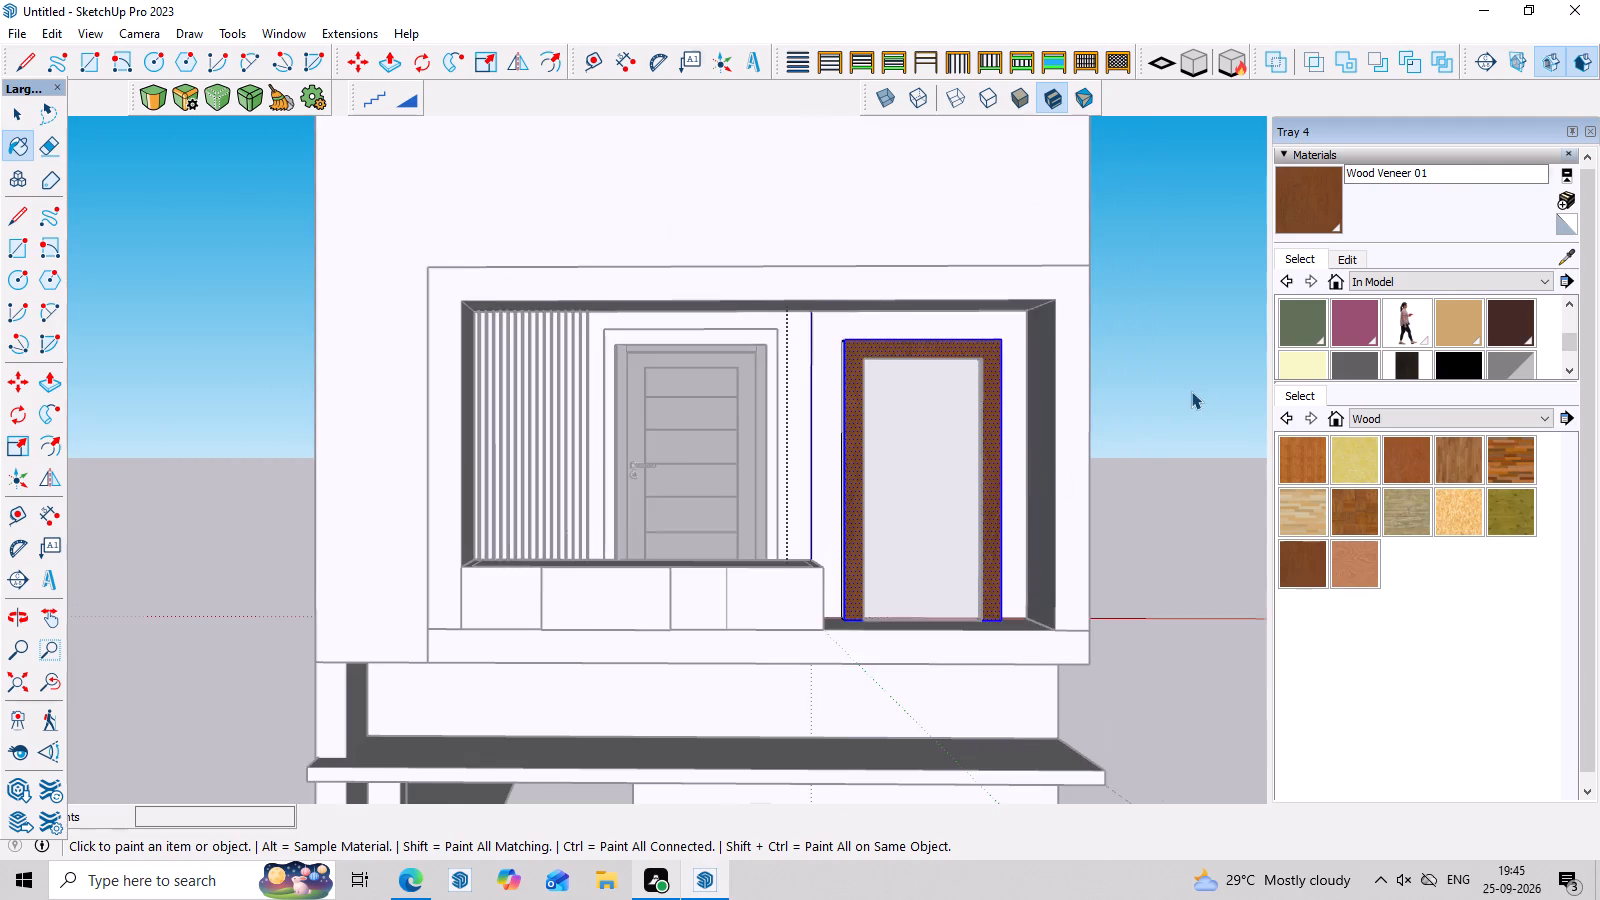
{"action": "key", "text": "space"}
{"action": "left_click", "coordinate": [1190, 388]}
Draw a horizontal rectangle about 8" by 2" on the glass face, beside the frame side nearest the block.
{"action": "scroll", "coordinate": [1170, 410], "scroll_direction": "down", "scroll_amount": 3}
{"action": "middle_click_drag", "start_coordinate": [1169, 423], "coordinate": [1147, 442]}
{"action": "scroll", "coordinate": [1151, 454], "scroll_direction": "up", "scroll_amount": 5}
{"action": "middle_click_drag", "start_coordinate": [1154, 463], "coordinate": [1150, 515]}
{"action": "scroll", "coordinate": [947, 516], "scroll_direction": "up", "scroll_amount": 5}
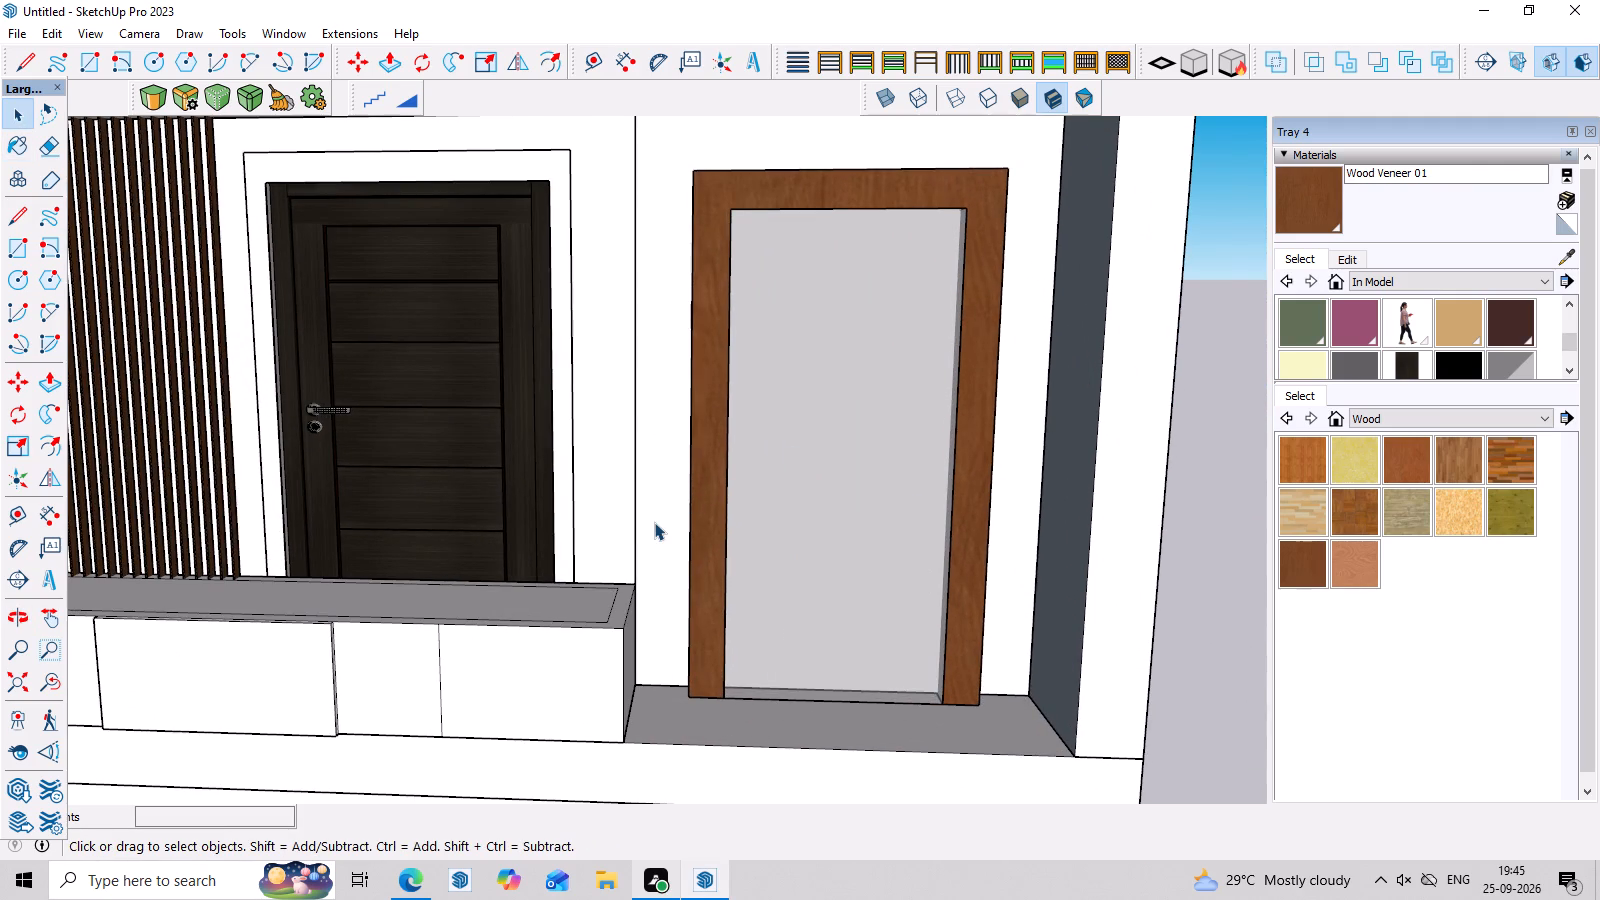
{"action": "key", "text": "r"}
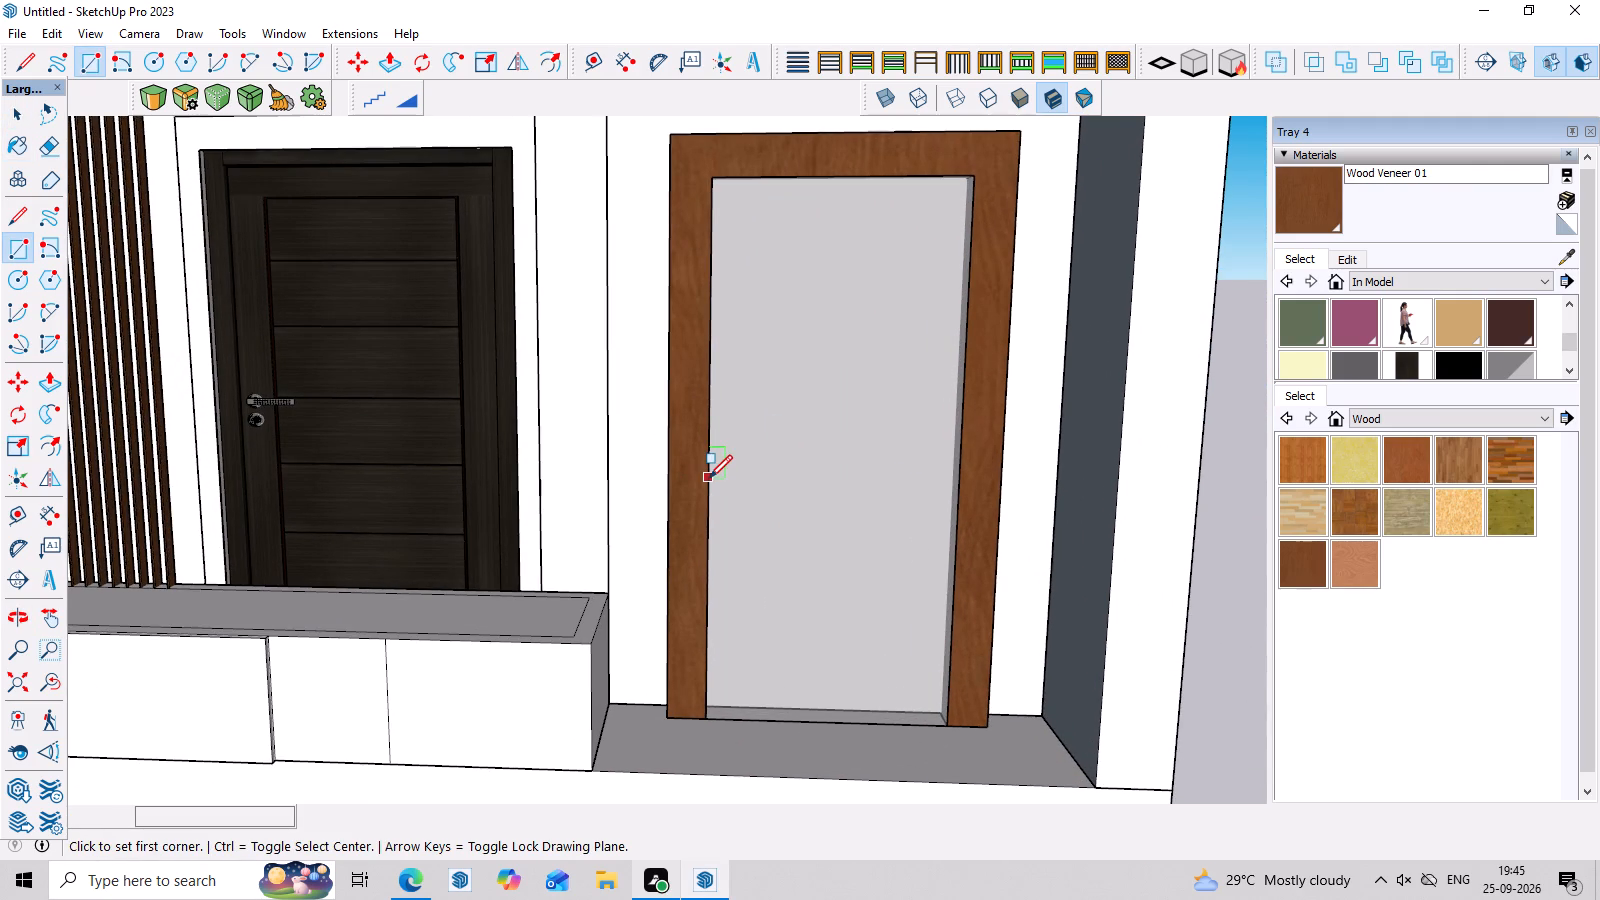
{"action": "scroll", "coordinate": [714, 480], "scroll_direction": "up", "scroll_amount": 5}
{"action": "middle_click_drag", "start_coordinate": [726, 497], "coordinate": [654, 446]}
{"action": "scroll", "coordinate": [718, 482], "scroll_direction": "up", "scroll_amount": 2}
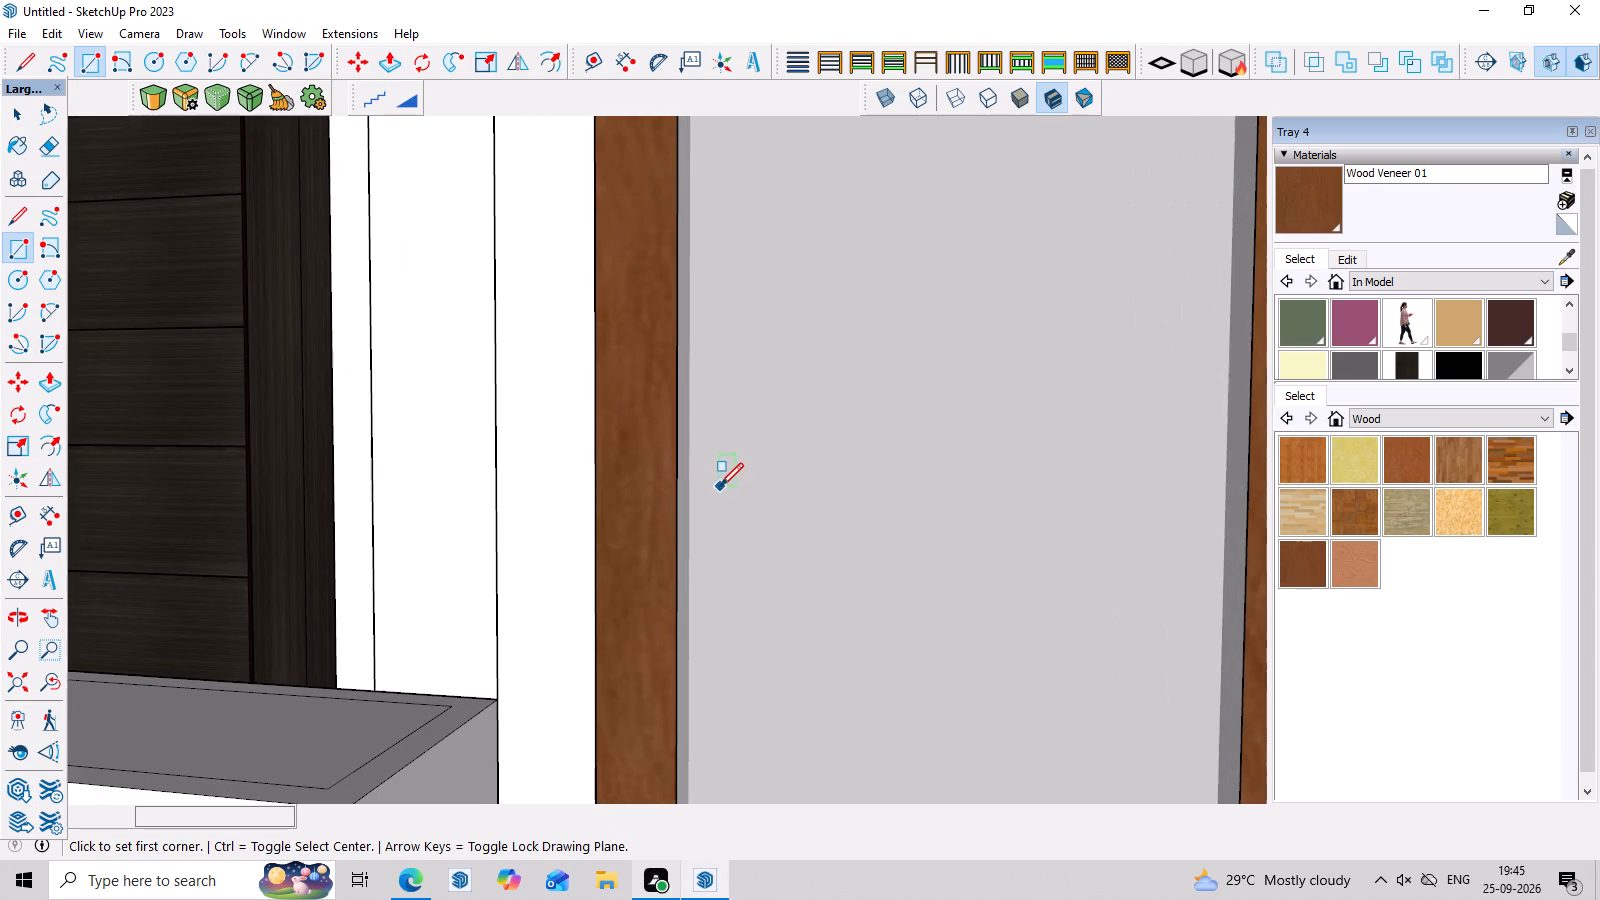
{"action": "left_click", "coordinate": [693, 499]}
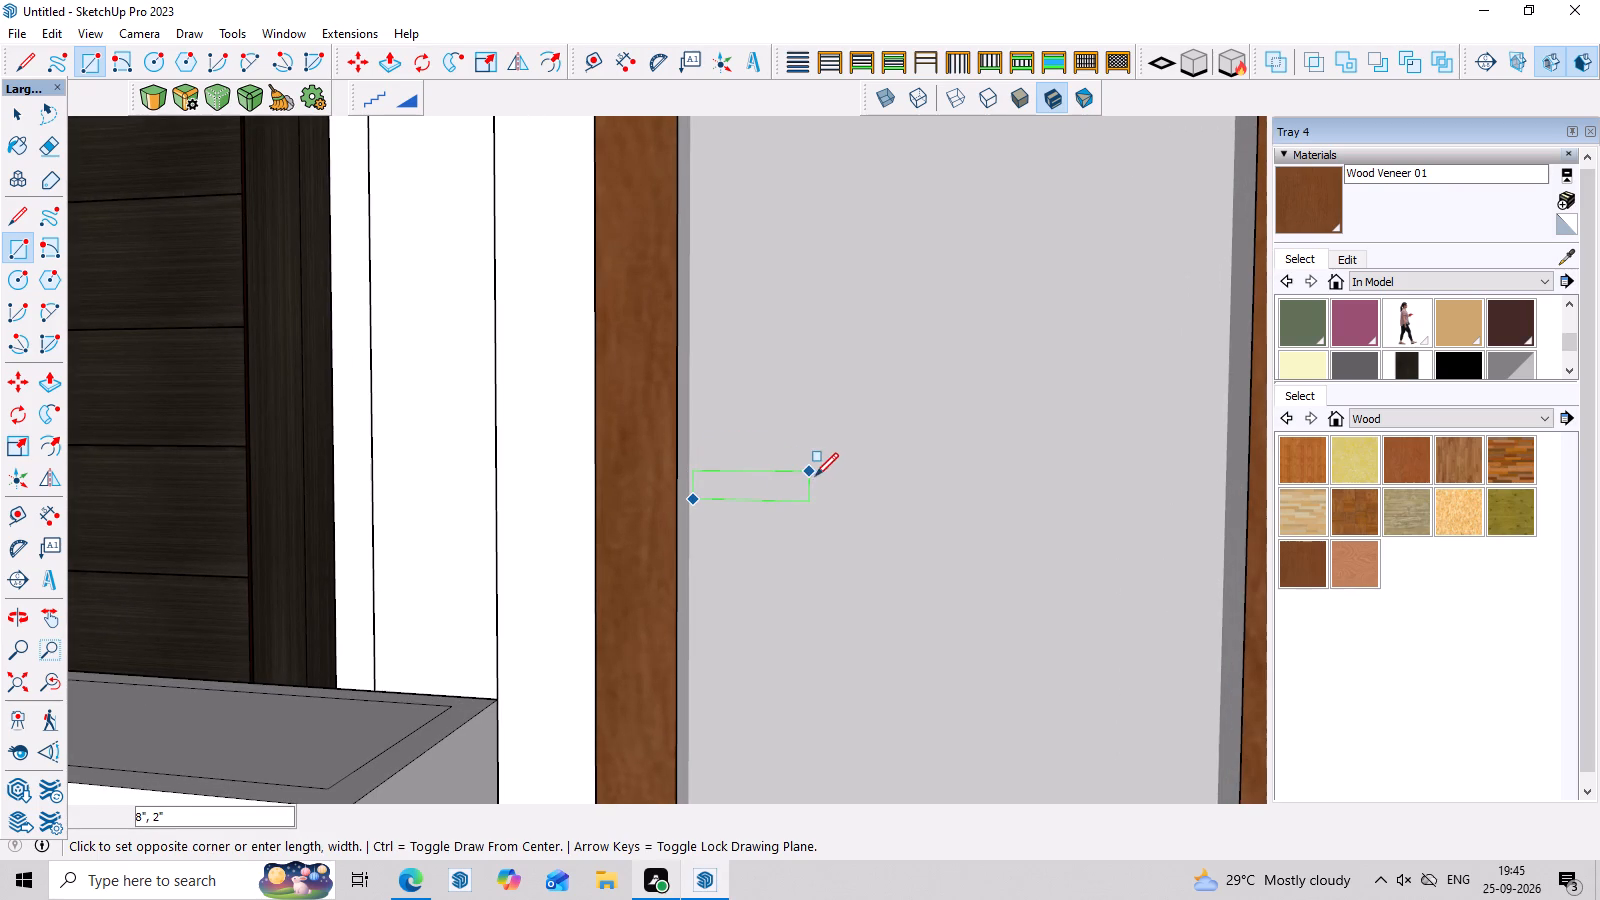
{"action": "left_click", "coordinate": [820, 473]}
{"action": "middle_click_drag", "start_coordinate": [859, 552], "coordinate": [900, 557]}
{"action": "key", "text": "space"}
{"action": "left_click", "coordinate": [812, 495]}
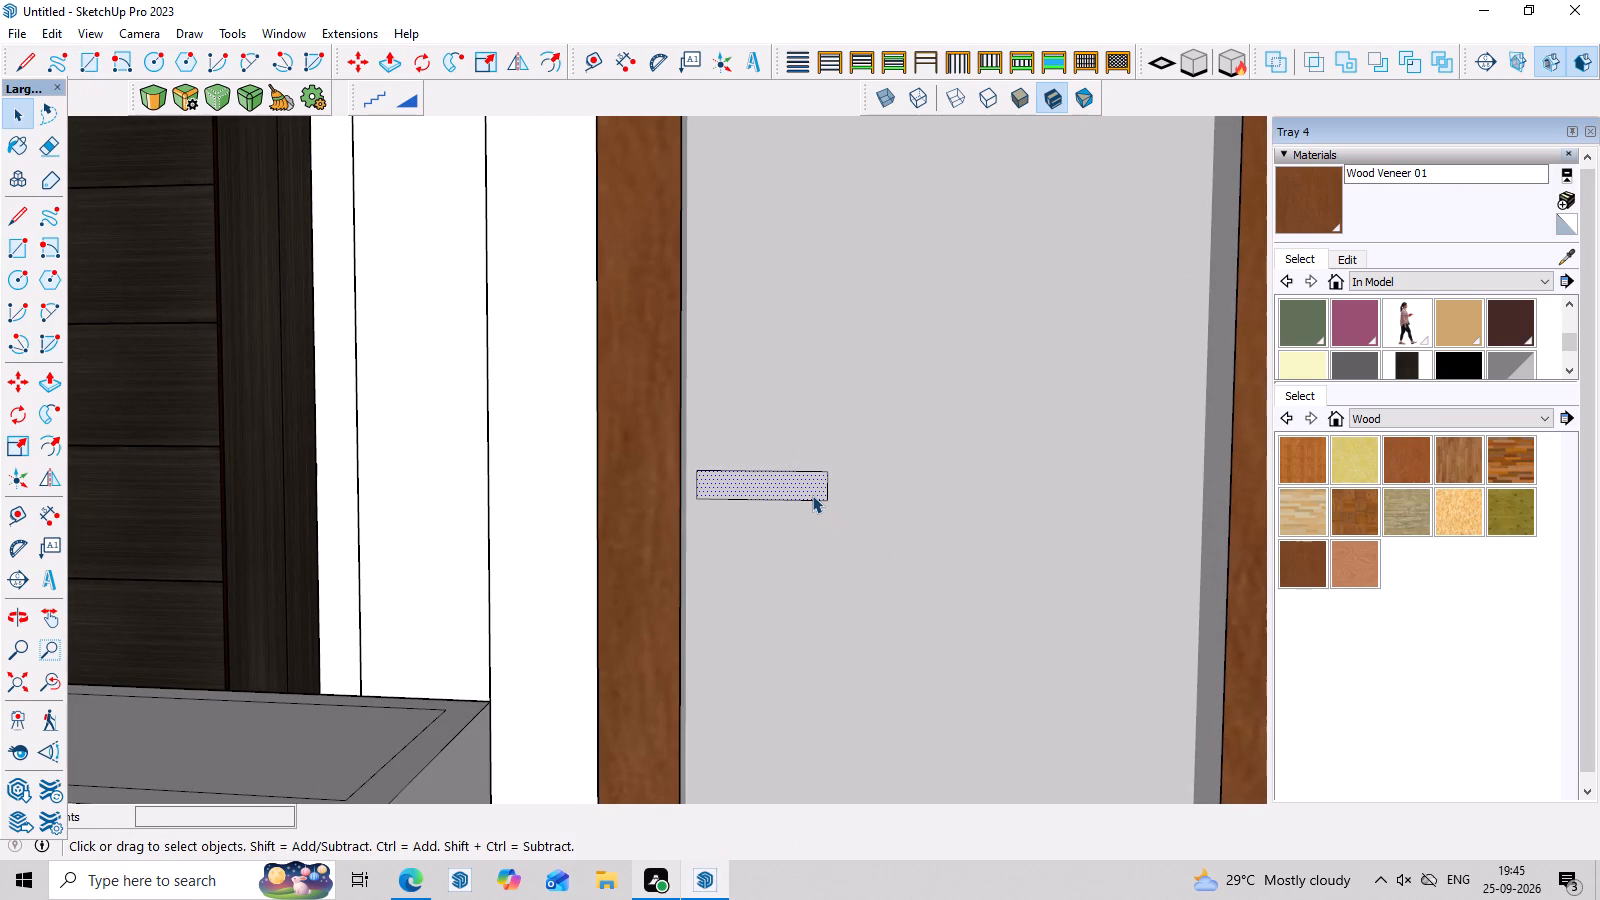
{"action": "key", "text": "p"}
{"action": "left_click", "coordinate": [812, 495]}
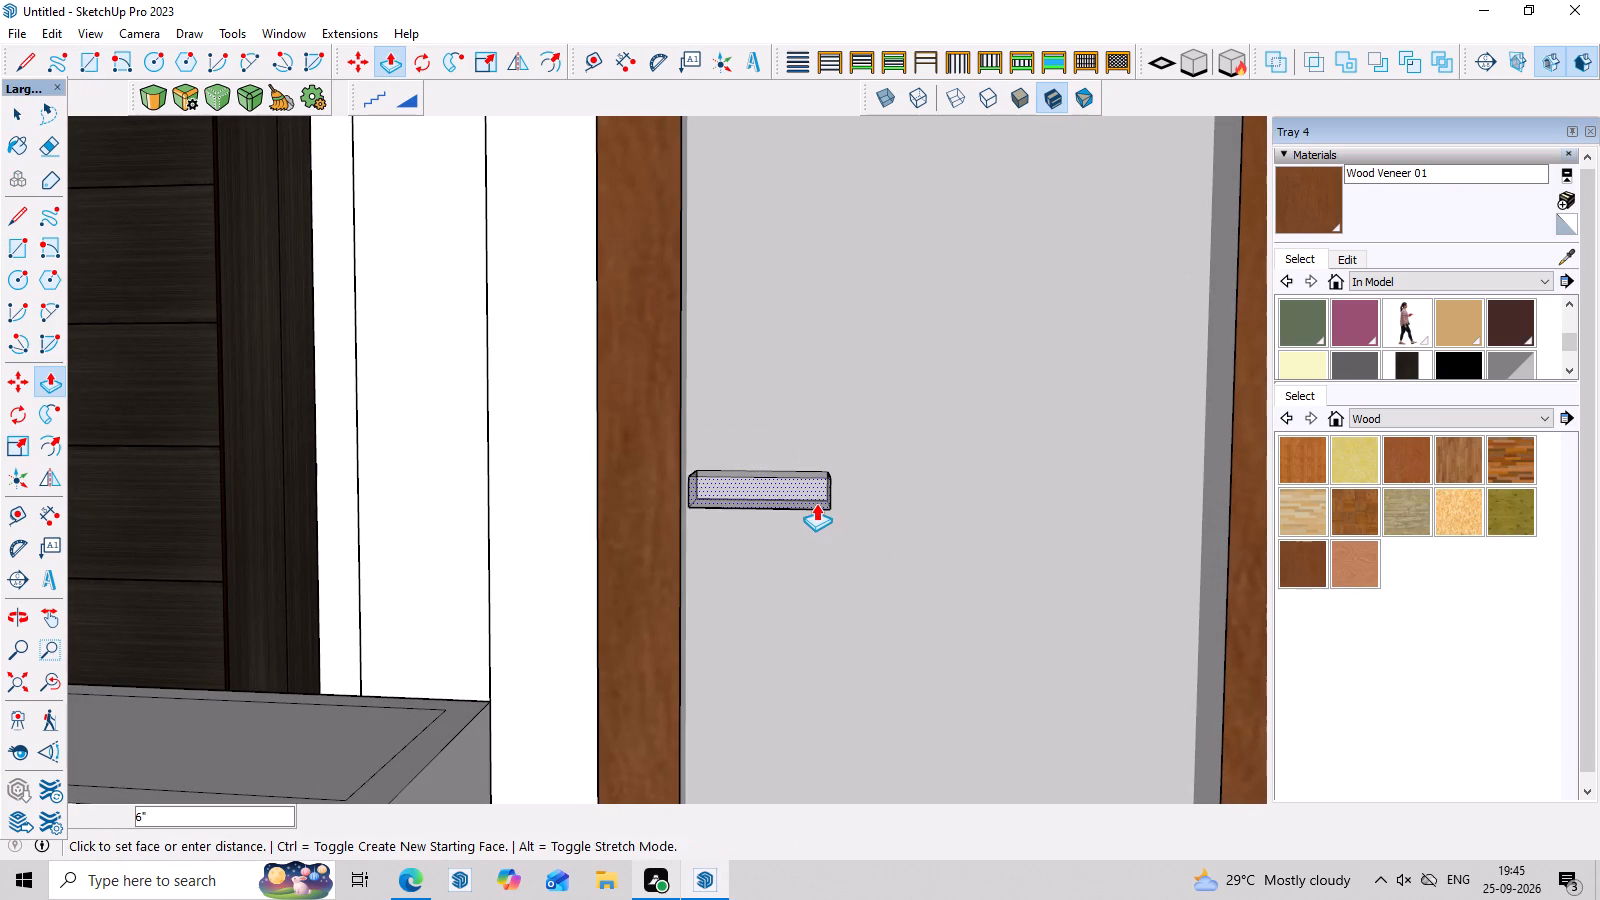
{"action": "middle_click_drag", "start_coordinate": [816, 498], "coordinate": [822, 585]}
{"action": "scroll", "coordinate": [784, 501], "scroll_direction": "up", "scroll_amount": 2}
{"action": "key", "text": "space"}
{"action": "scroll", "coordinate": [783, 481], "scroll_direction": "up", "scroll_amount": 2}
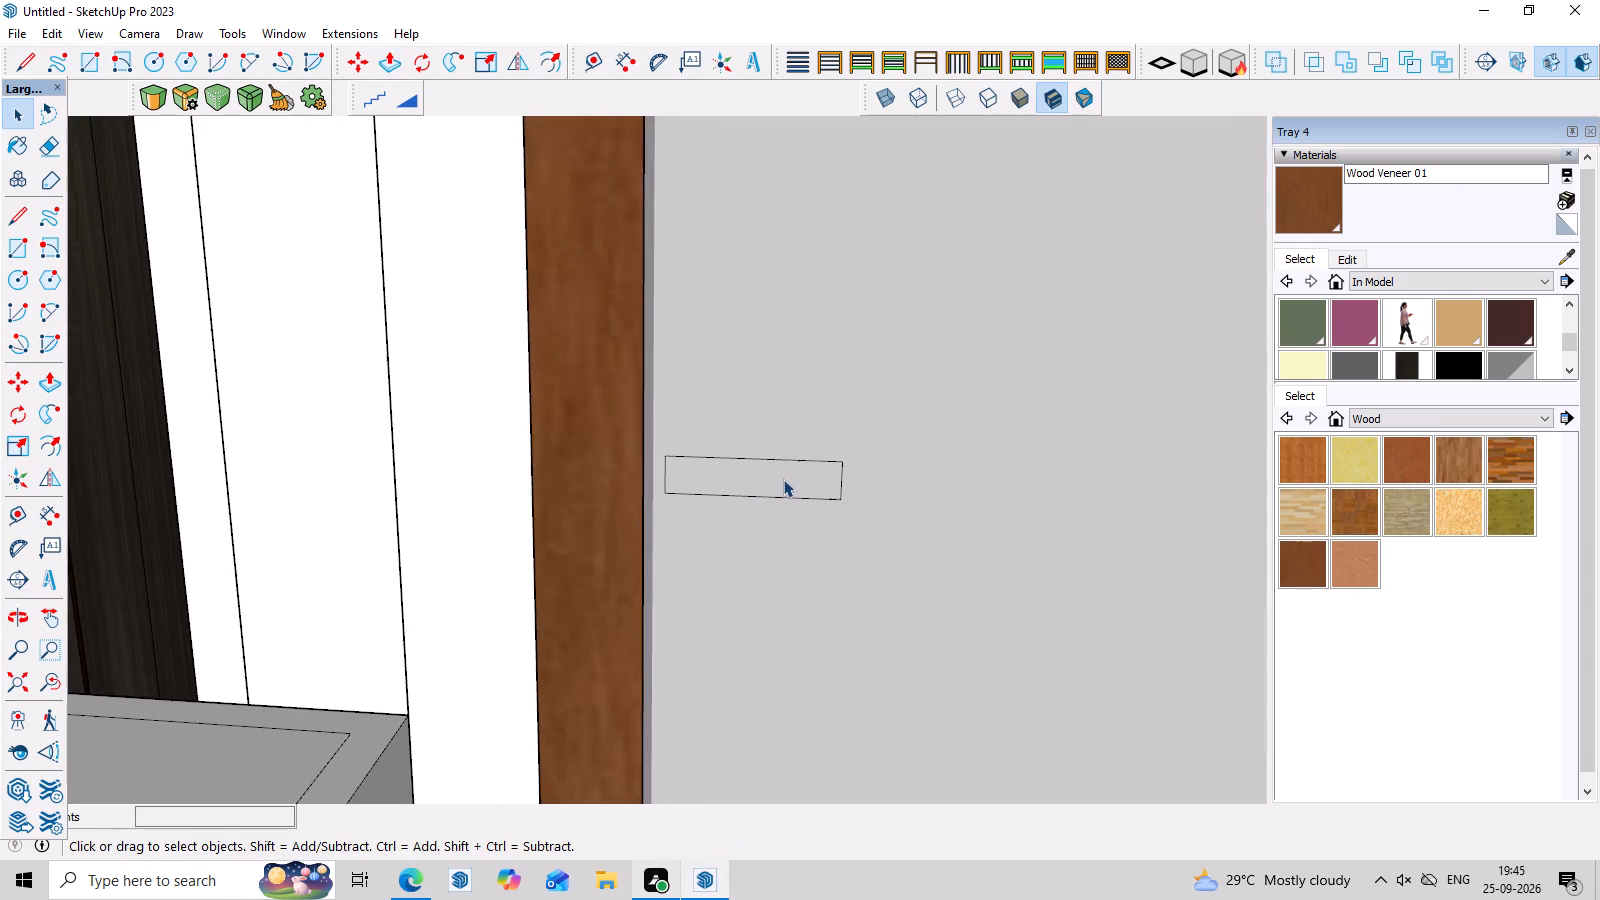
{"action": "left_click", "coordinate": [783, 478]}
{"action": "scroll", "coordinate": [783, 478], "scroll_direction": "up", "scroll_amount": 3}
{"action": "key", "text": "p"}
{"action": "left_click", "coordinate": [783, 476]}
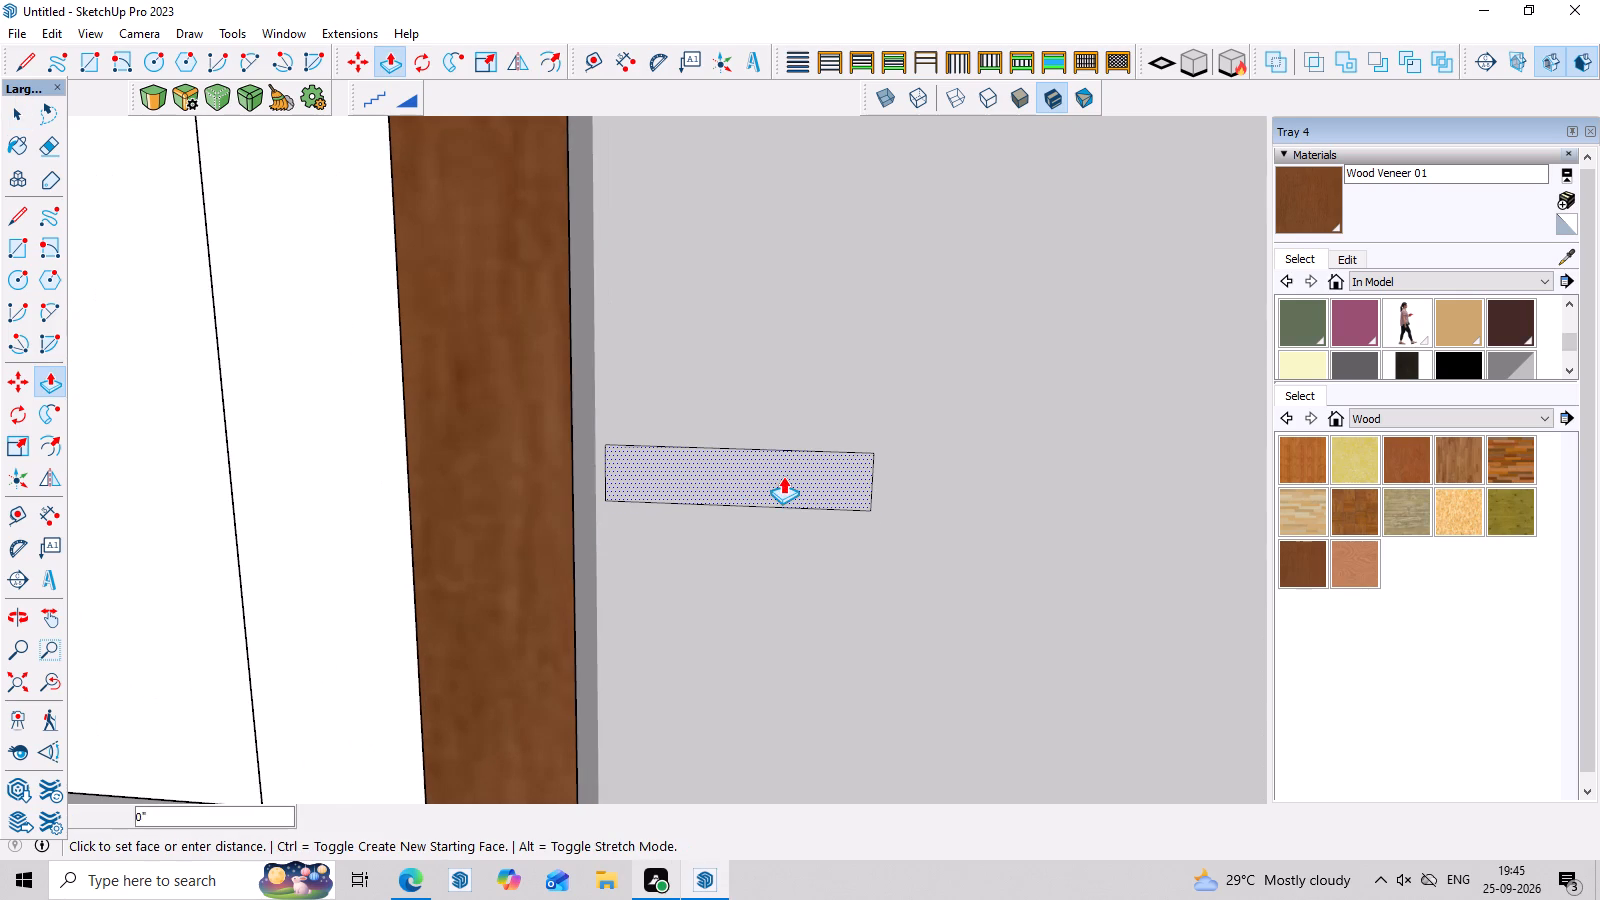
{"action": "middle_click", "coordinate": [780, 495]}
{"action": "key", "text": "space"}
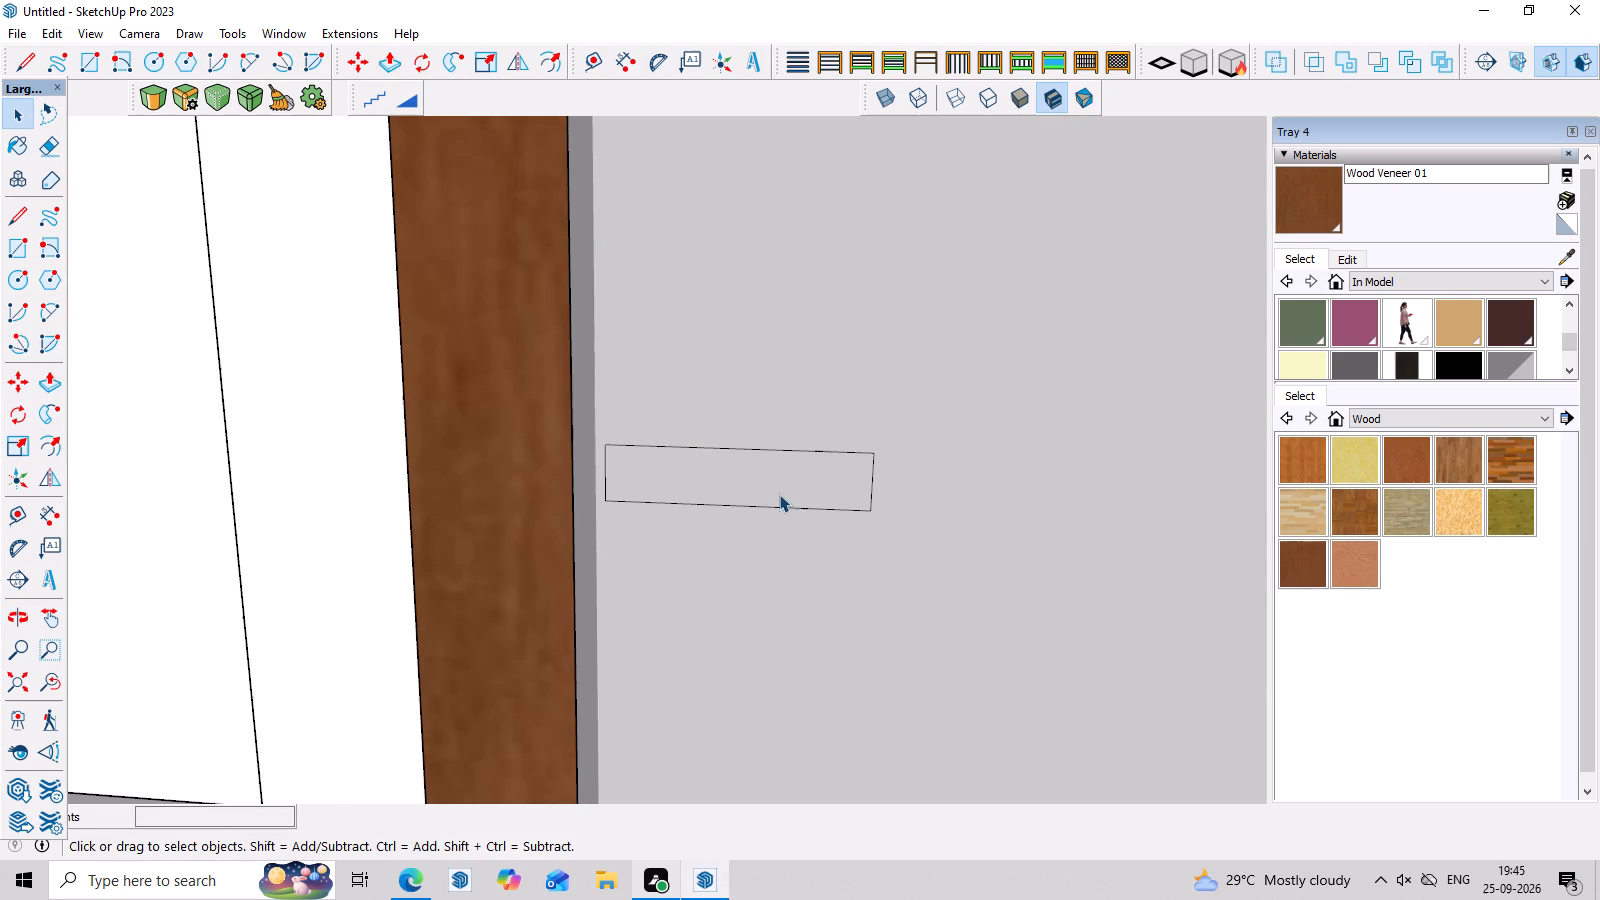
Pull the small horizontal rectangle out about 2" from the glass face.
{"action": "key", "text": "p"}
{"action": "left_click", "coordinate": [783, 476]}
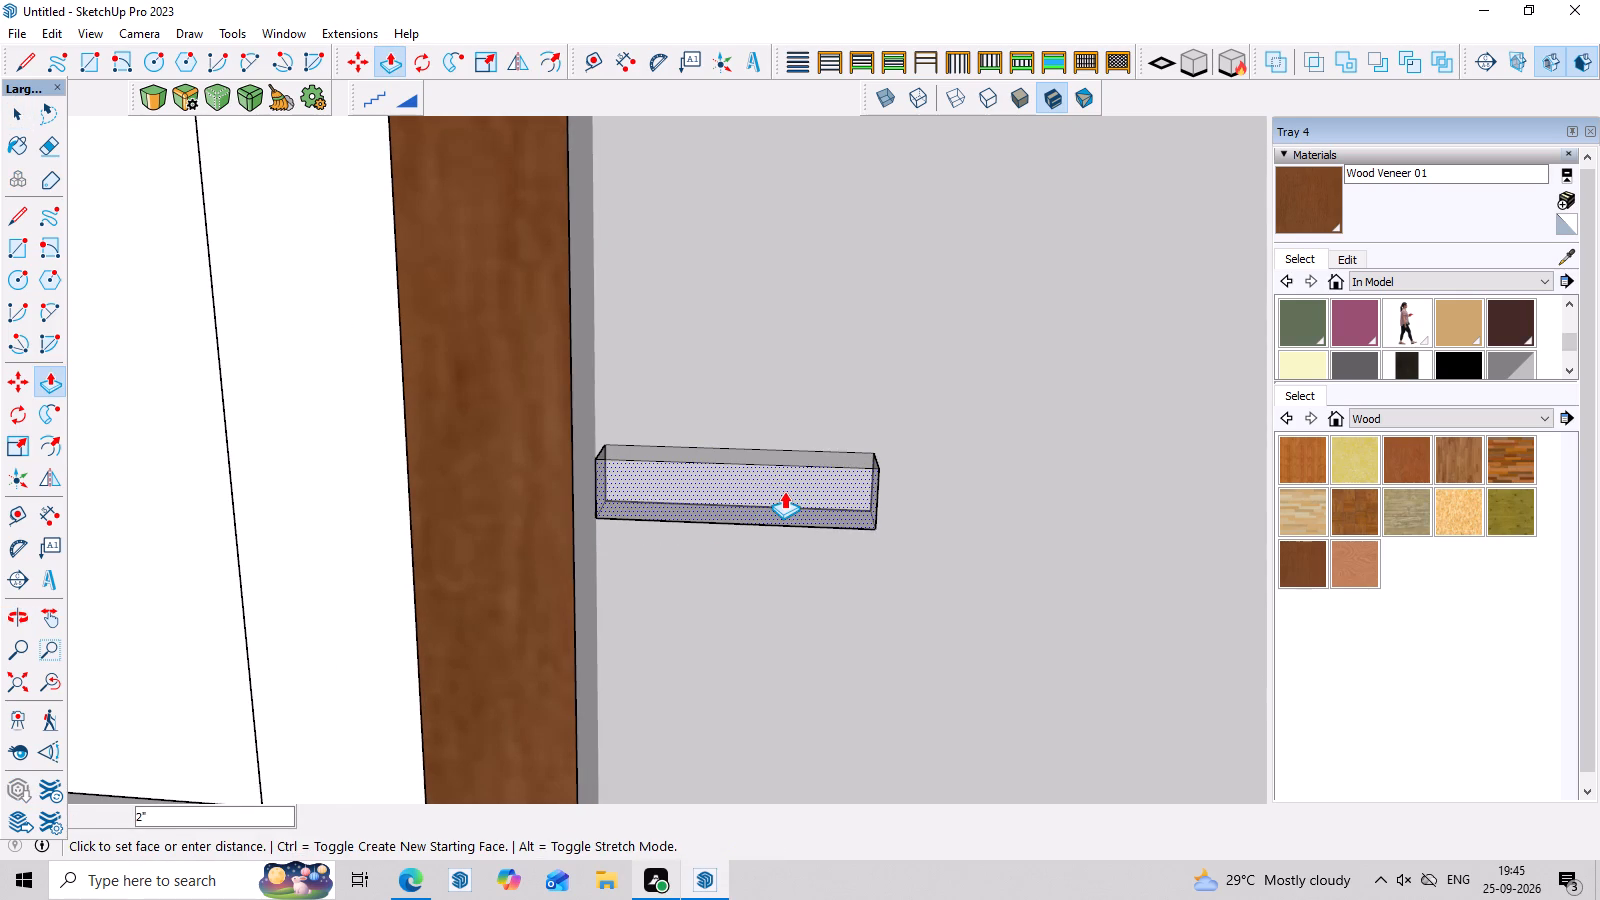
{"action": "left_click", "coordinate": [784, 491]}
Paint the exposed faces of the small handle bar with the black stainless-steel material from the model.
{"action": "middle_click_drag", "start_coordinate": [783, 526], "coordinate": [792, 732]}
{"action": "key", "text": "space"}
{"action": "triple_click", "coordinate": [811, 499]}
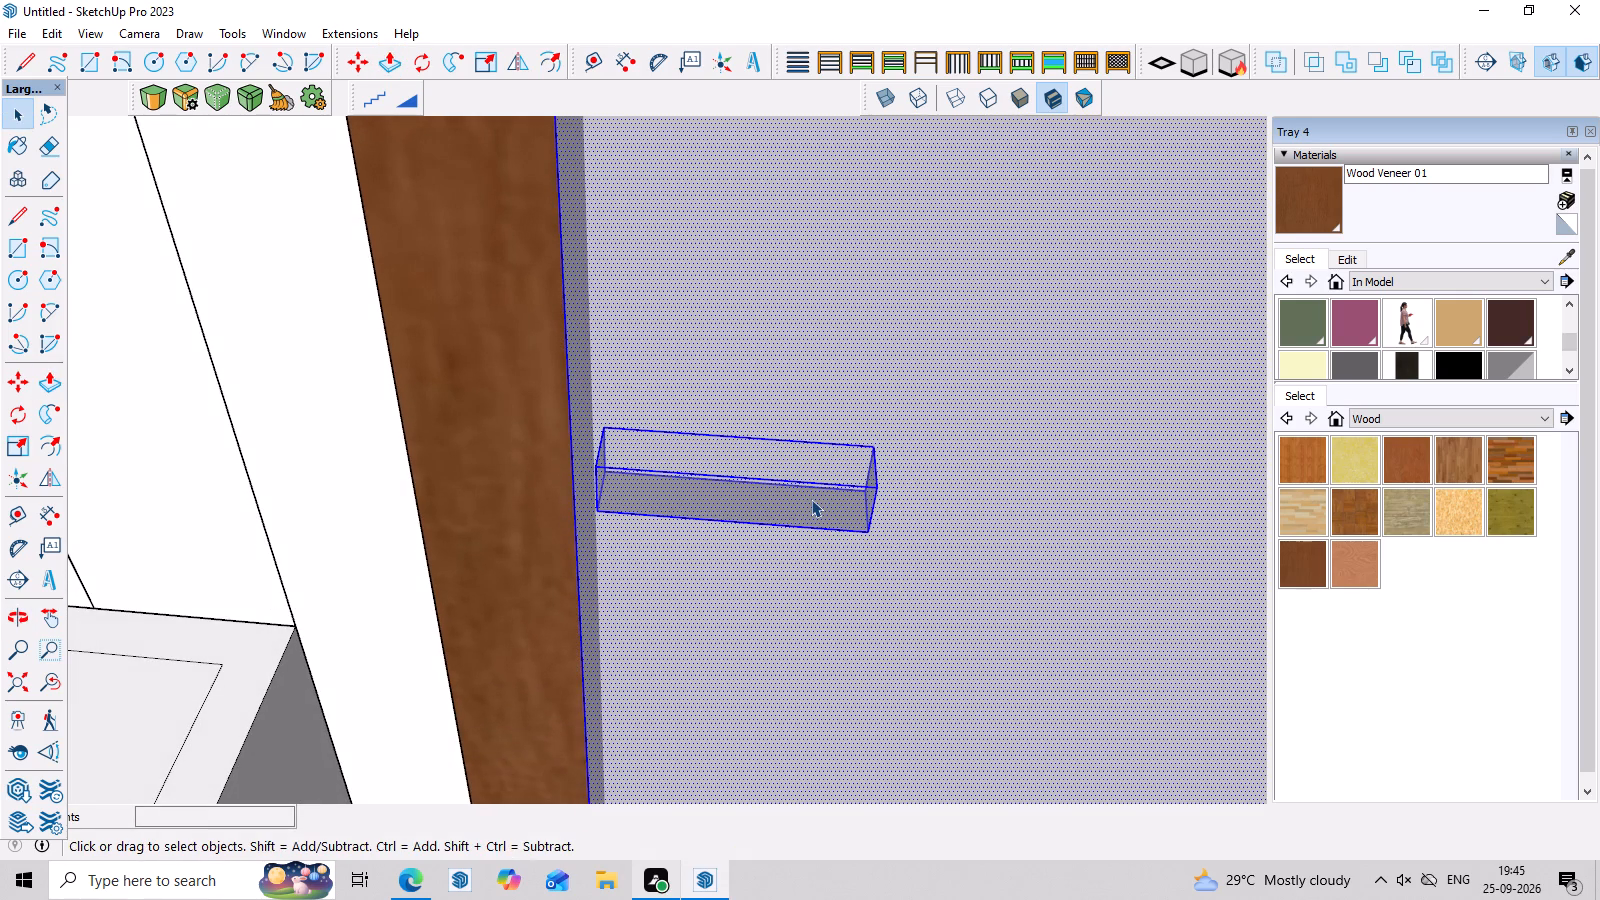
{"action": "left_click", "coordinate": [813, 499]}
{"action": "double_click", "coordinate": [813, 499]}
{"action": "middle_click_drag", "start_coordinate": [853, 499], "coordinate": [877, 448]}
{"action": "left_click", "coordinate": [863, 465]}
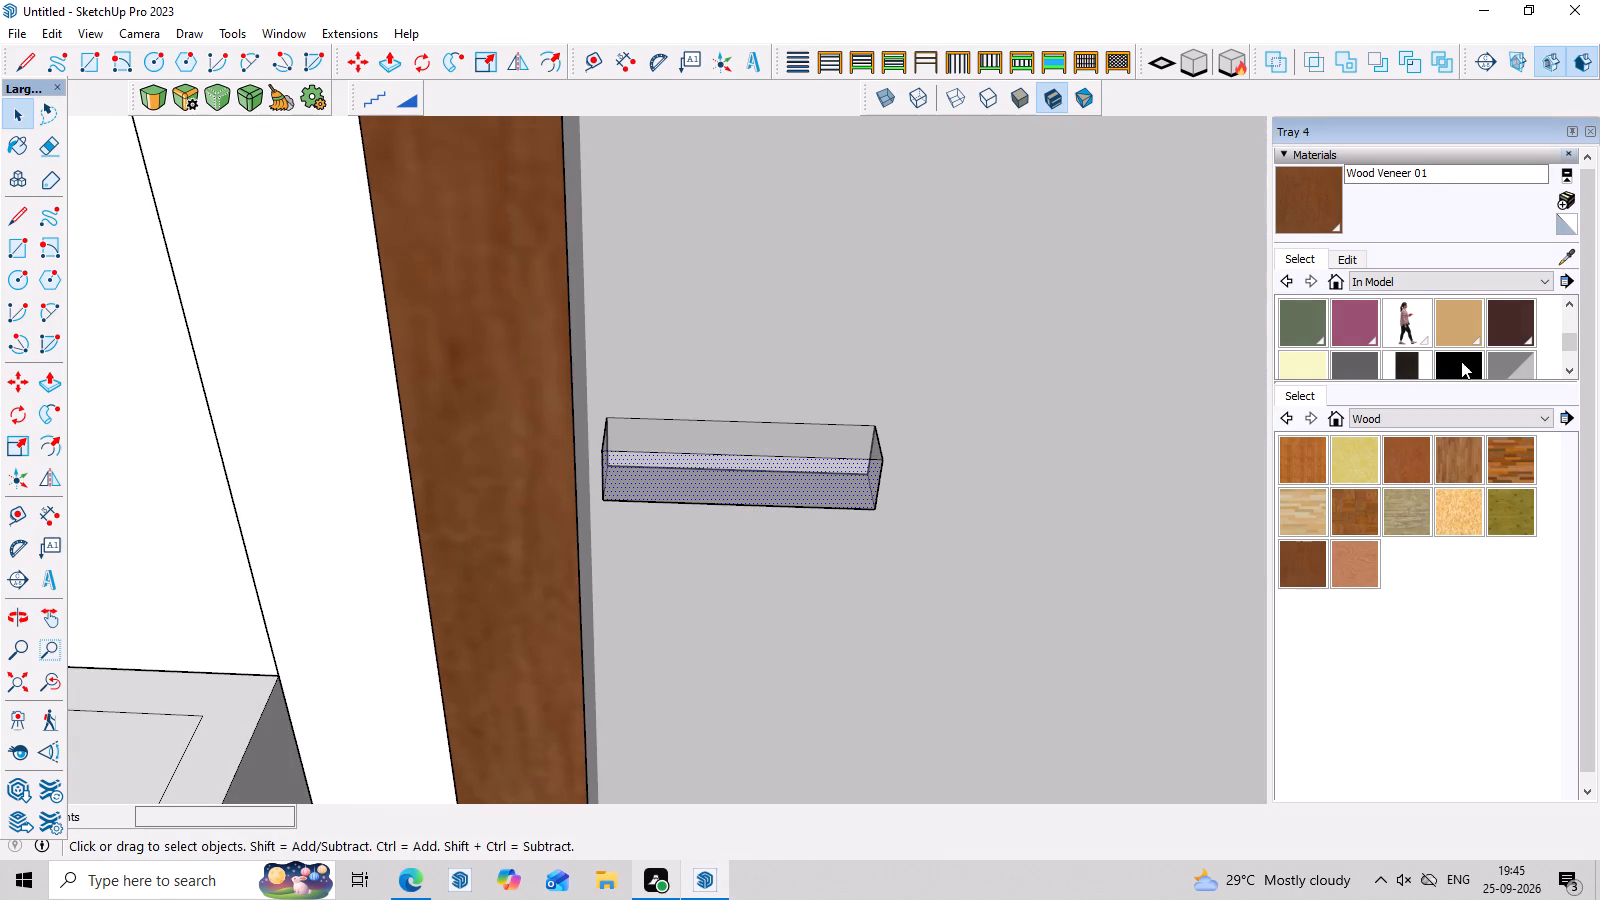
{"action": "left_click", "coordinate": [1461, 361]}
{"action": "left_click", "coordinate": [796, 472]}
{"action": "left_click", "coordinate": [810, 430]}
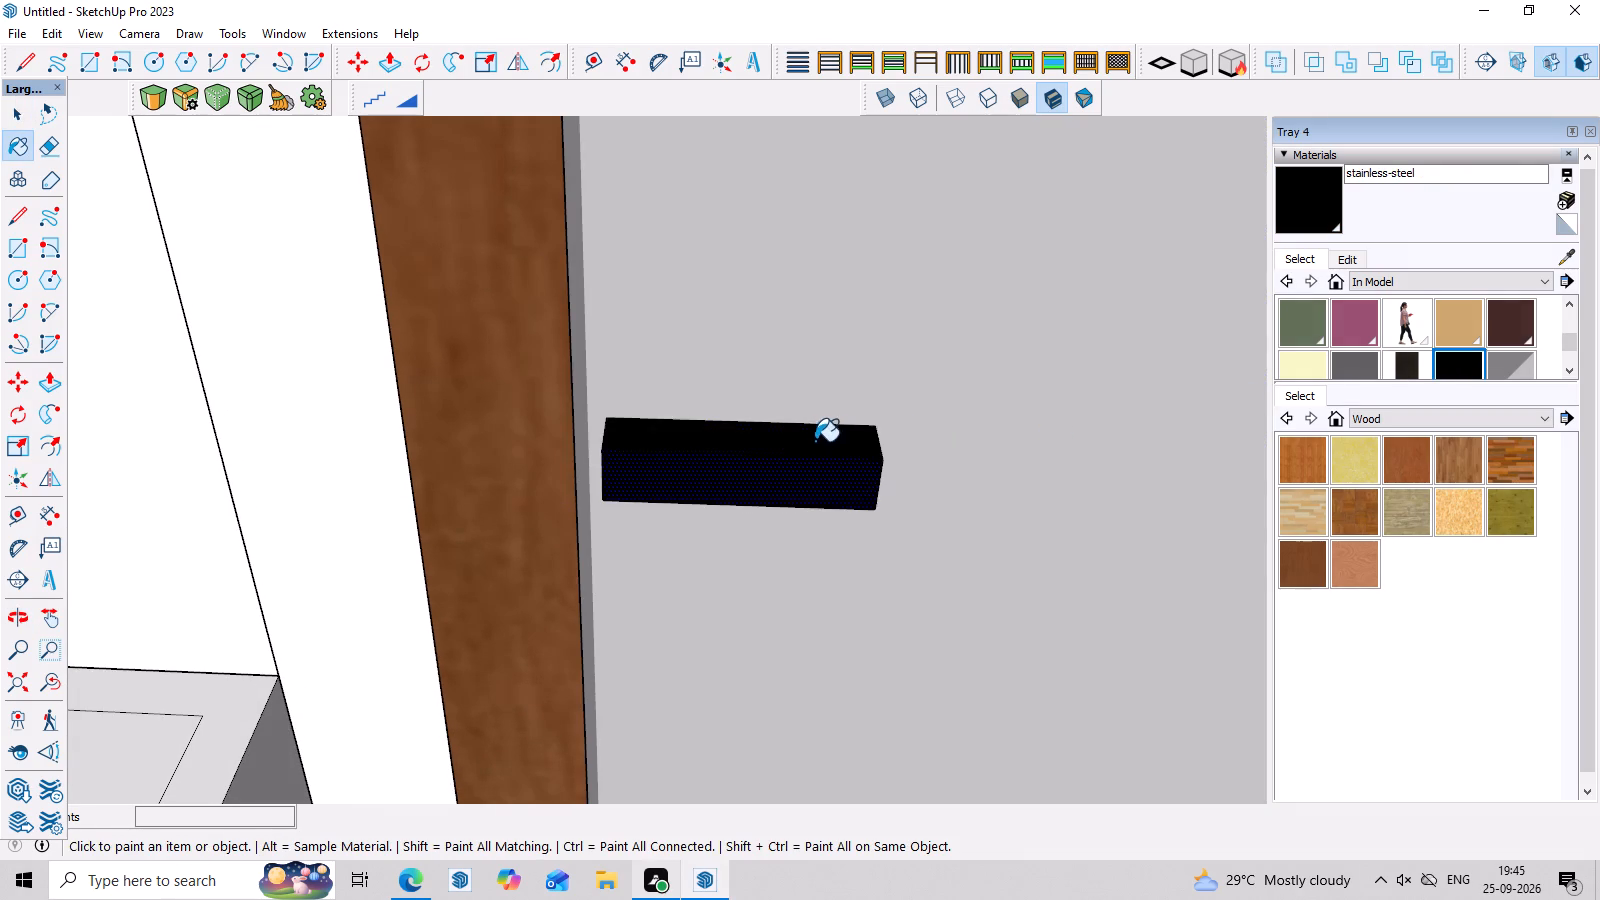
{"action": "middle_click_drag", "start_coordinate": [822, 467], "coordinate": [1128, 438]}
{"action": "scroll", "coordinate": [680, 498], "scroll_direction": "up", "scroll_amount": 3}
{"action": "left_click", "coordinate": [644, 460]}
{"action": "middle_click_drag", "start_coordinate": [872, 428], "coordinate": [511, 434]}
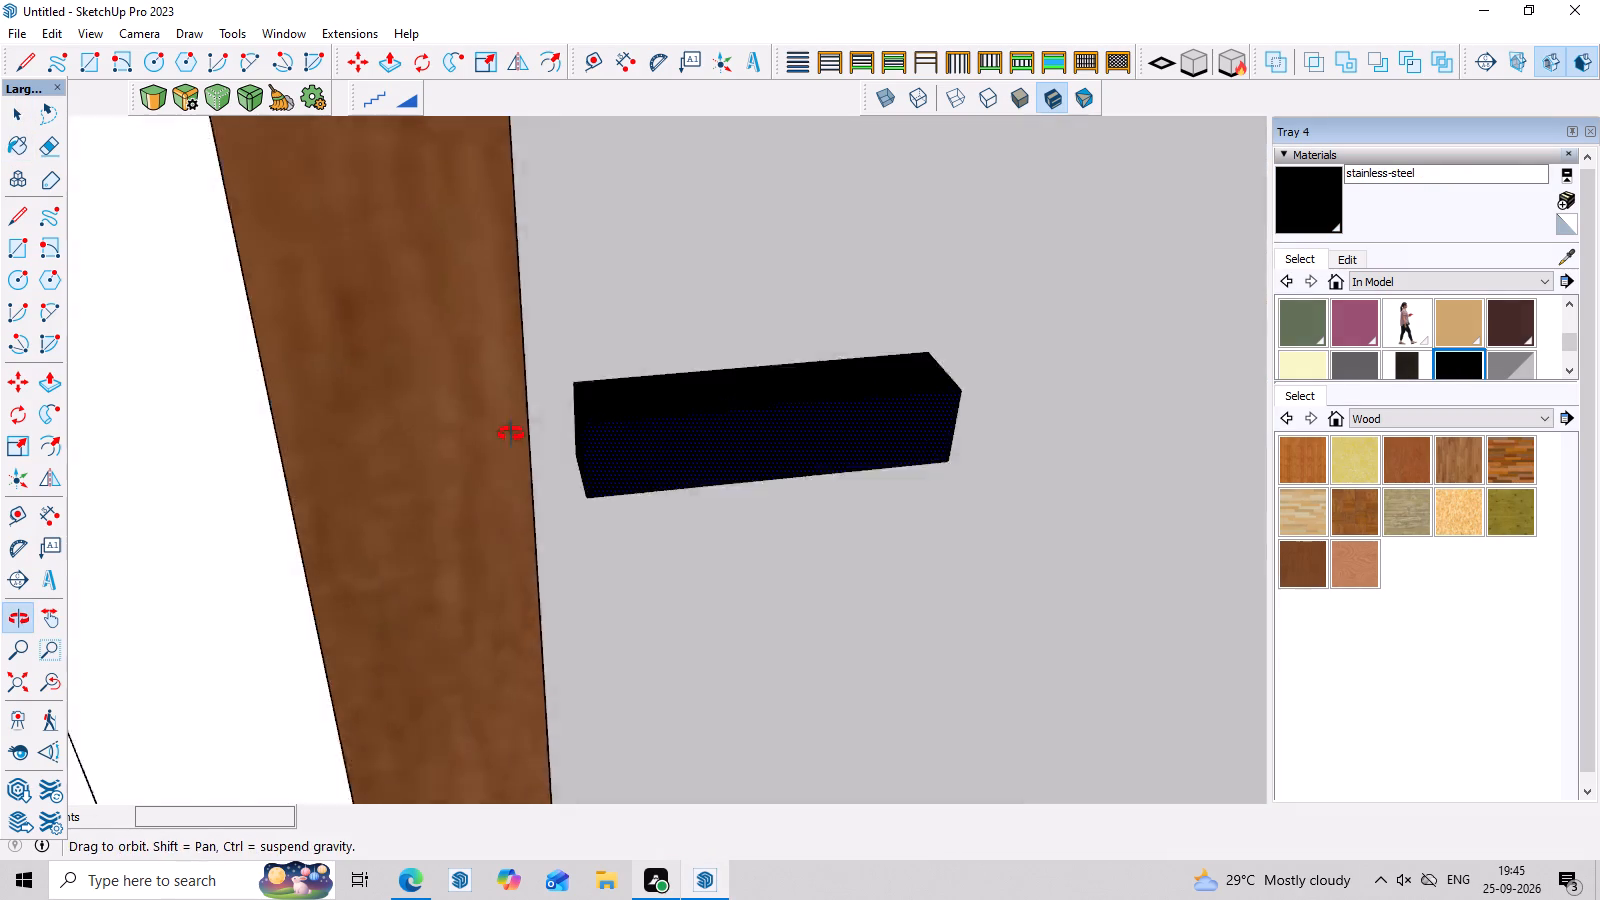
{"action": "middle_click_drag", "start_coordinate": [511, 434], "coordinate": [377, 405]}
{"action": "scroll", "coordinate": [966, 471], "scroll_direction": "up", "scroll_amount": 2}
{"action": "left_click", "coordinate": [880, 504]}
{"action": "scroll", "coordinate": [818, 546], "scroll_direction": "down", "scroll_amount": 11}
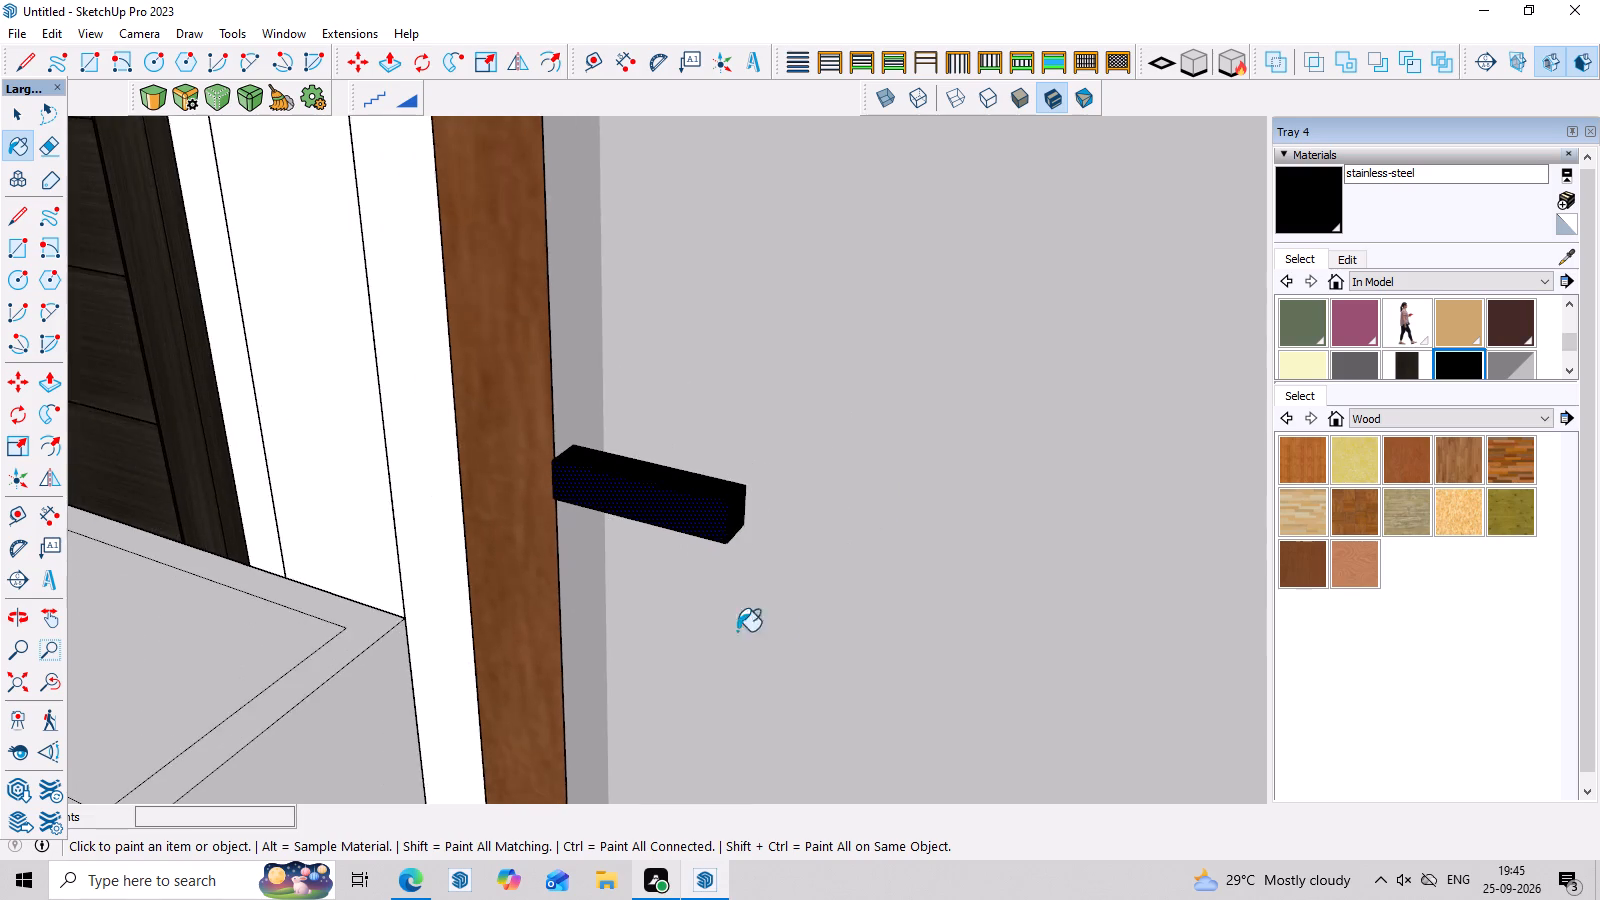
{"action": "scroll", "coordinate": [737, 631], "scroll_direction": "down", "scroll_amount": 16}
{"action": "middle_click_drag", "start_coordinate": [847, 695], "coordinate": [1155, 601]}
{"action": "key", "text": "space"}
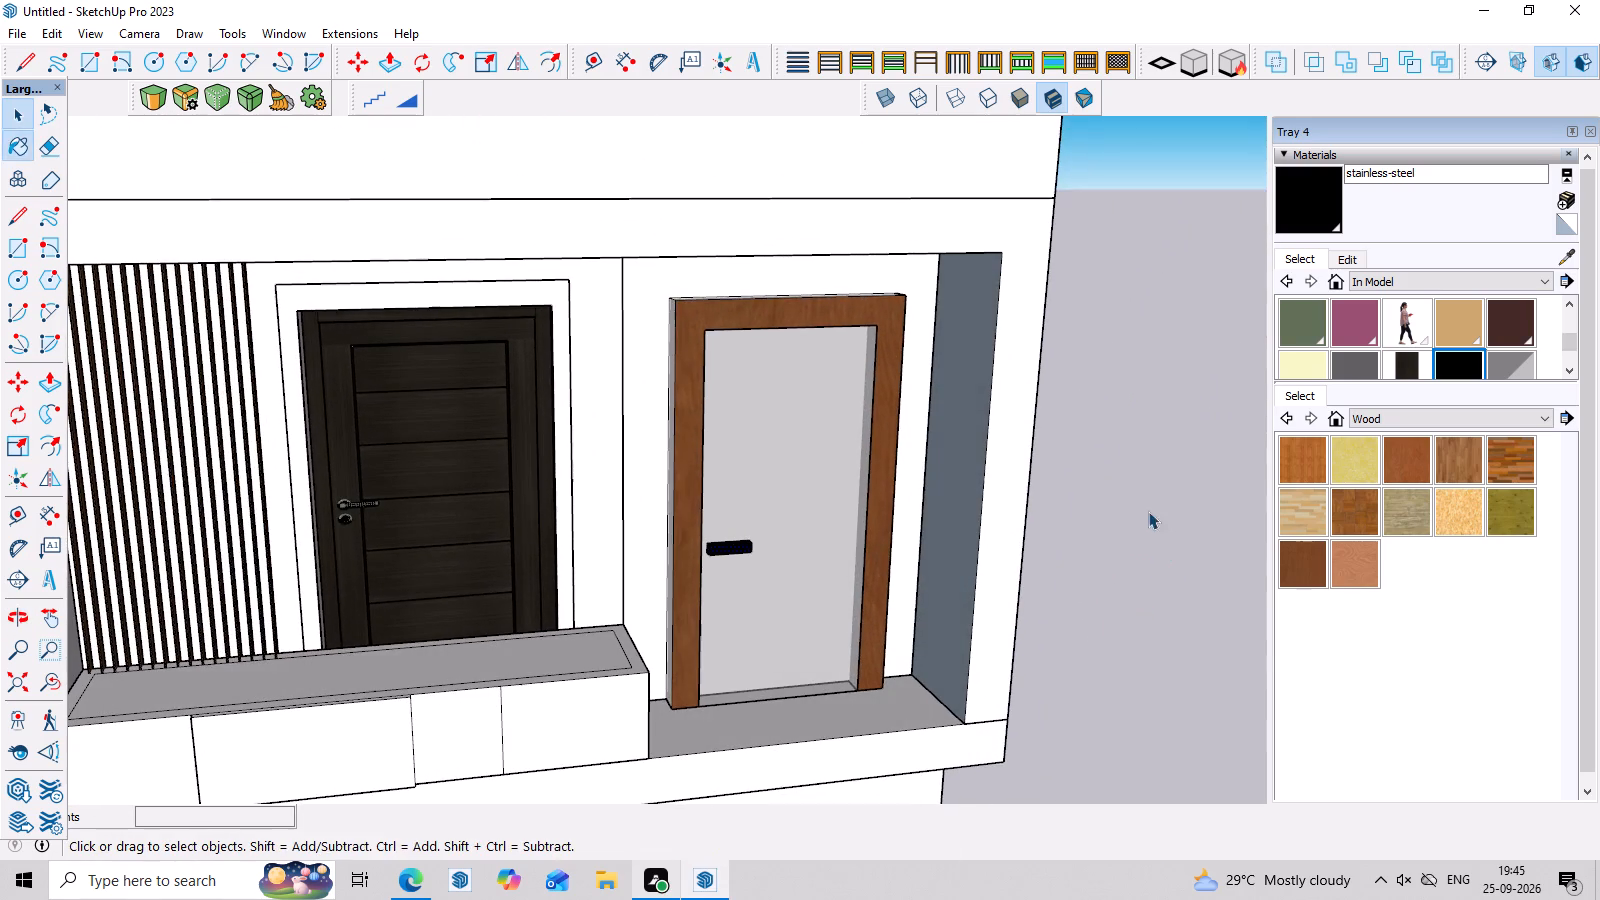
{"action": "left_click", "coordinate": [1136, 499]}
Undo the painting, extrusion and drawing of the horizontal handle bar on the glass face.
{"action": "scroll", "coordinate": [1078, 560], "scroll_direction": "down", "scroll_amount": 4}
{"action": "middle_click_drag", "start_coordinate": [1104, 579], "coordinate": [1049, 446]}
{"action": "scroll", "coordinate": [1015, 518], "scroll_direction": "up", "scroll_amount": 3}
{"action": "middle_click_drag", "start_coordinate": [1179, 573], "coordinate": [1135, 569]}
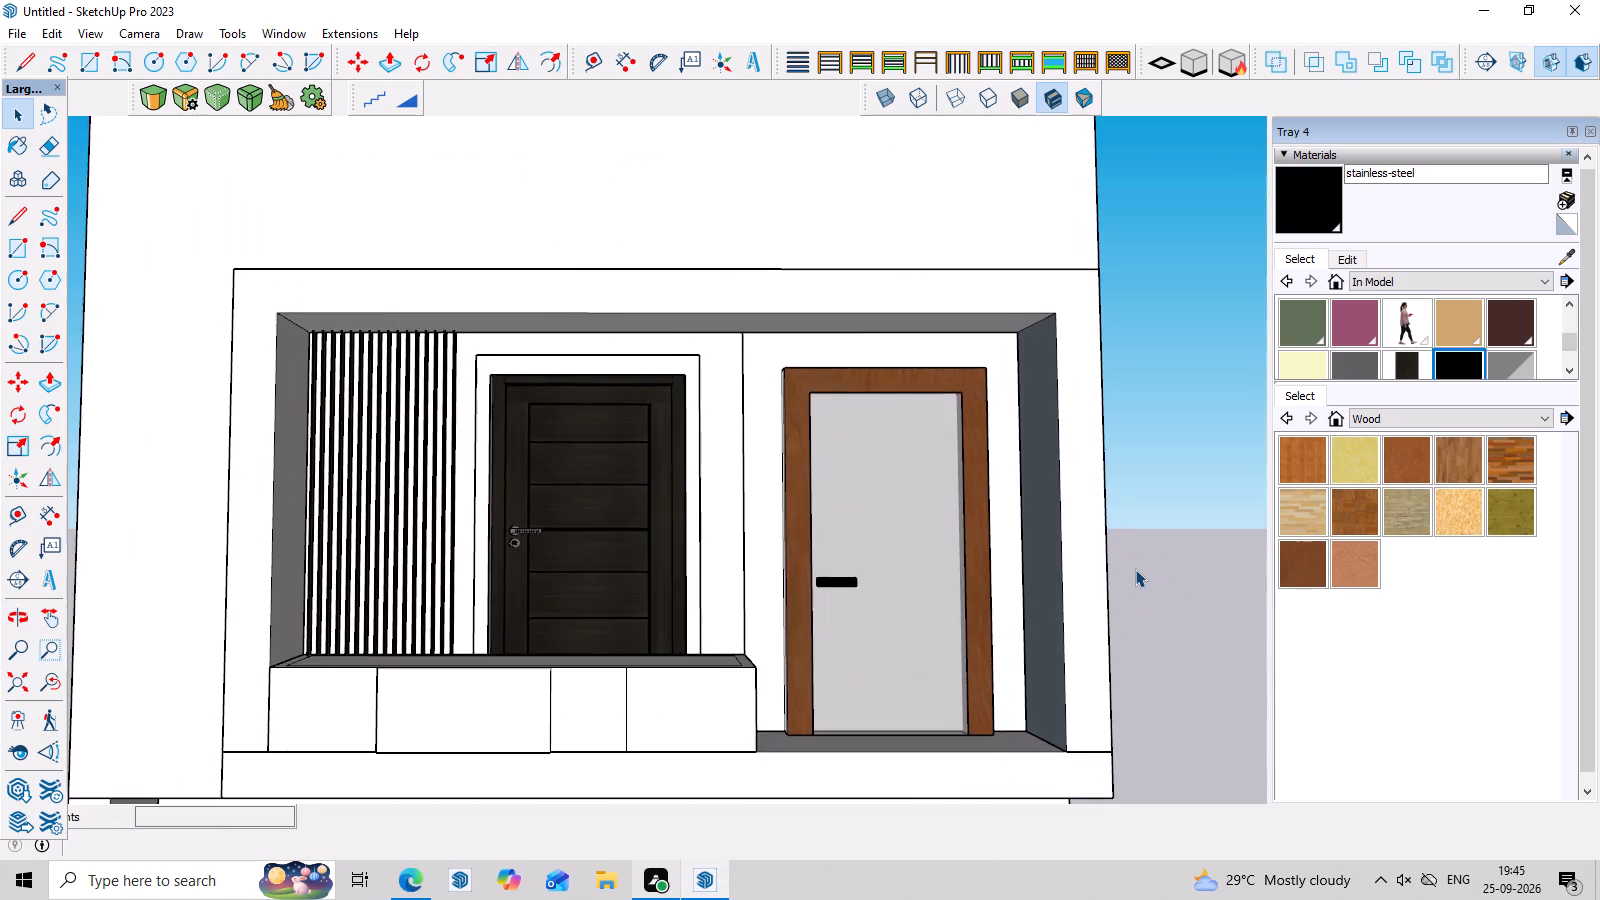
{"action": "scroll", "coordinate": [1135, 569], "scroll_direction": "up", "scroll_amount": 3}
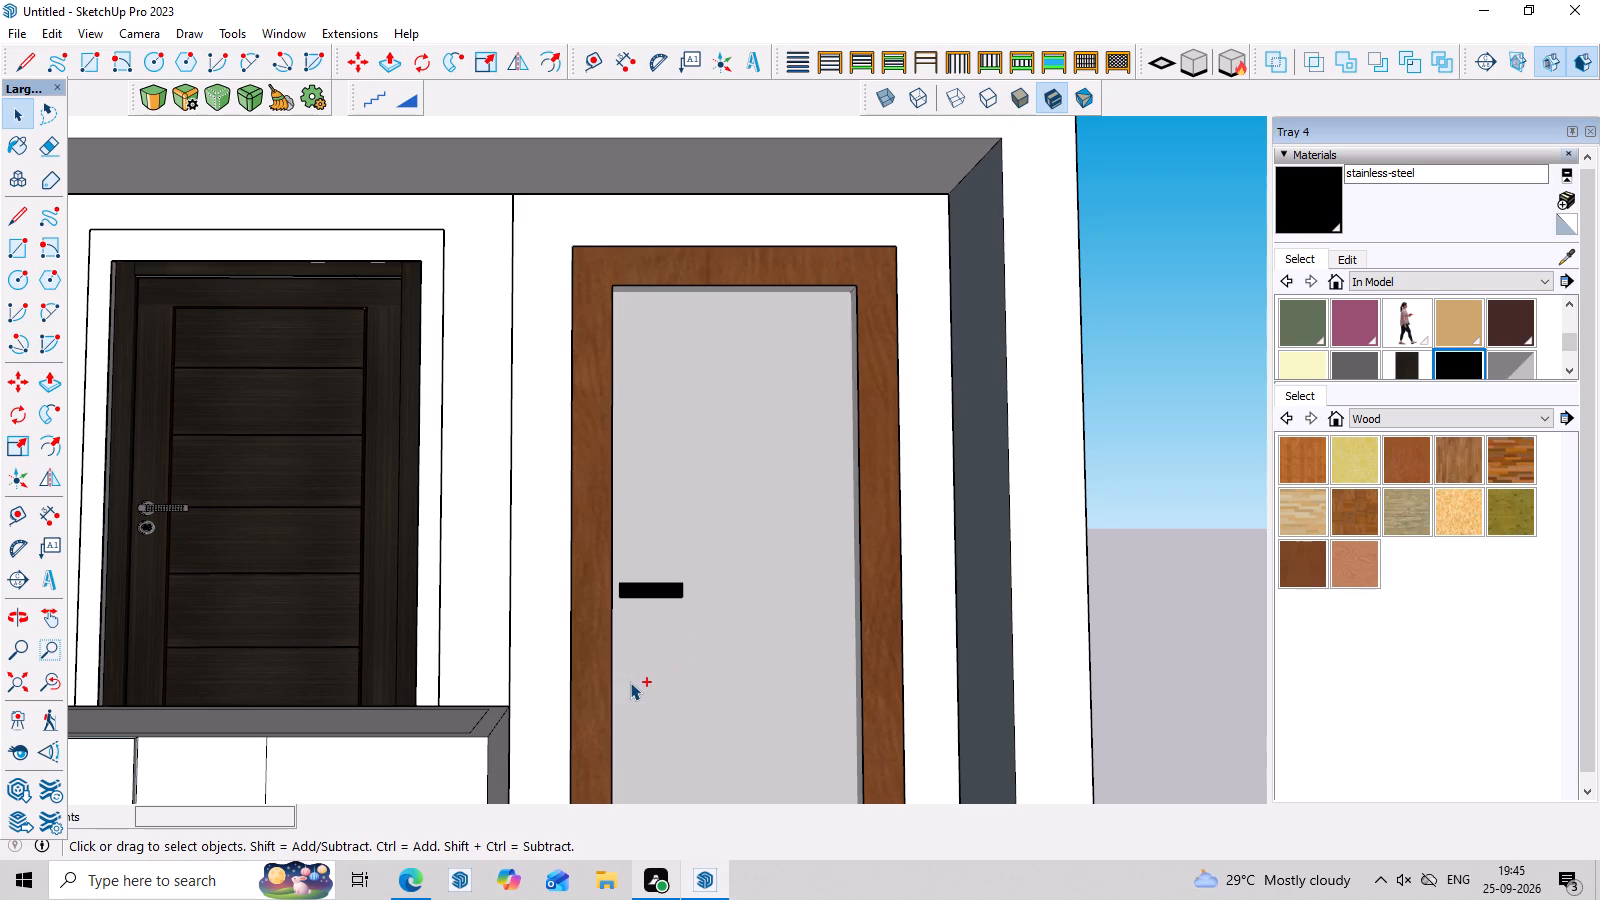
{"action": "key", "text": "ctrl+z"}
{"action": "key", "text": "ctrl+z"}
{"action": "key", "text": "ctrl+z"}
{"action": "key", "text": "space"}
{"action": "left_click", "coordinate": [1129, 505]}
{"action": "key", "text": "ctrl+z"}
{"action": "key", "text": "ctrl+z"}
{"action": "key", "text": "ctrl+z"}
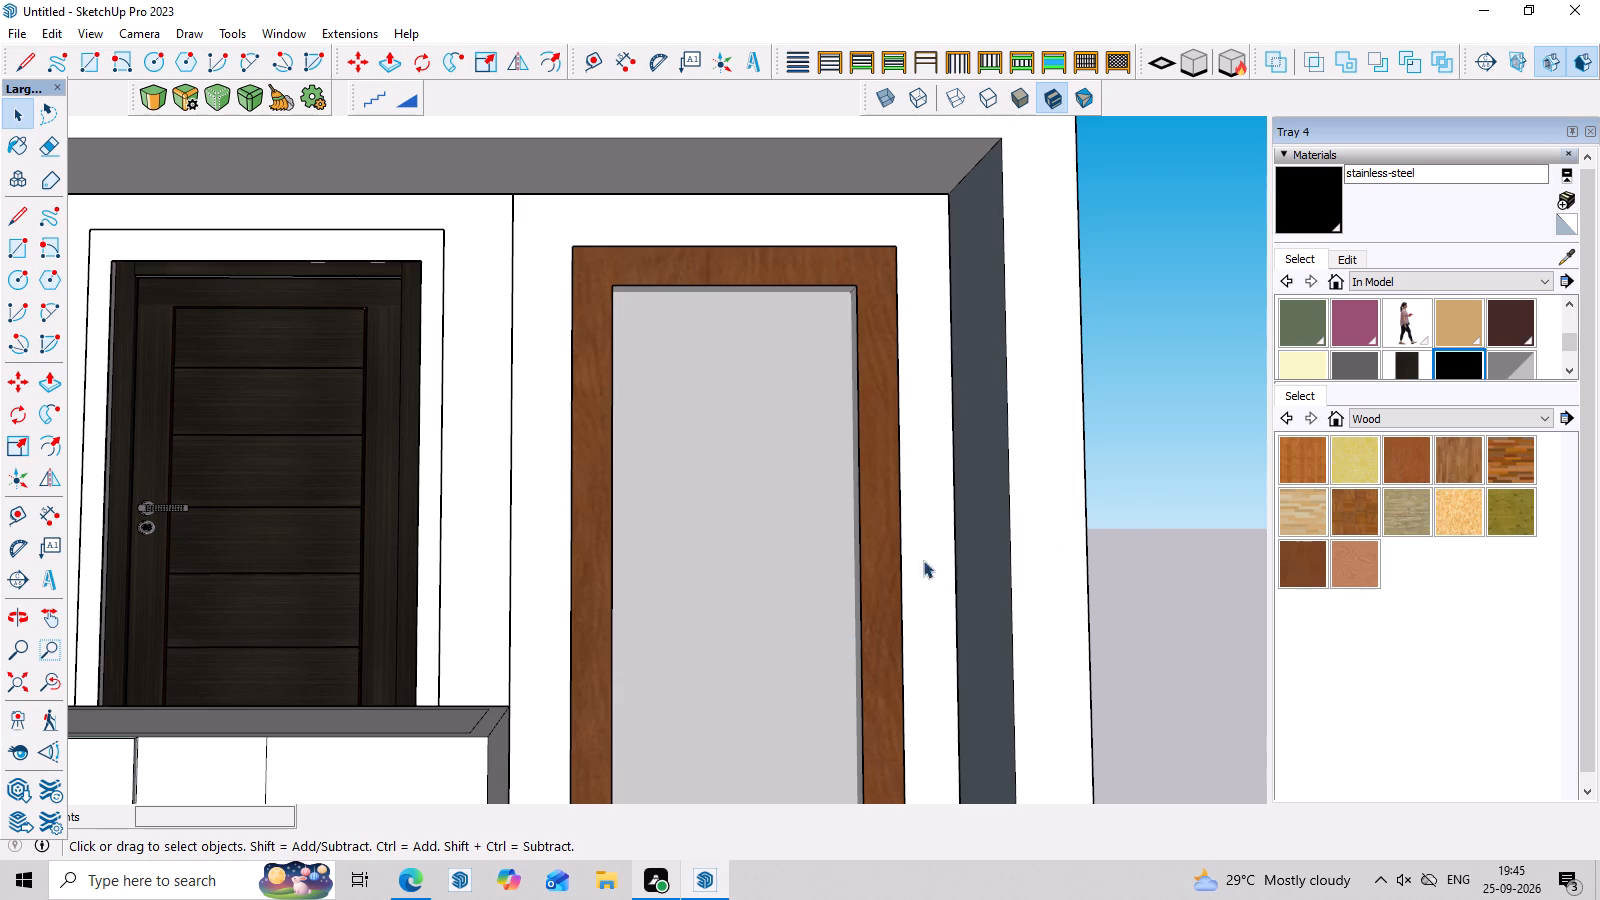
Draw a tall, narrow rectangle about 1' 11" high on the glass face, beside the frame side nearest the block.
{"action": "scroll", "coordinate": [786, 583], "scroll_direction": "down", "scroll_amount": 3}
{"action": "key", "text": "r"}
{"action": "scroll", "coordinate": [686, 558], "scroll_direction": "up", "scroll_amount": 3}
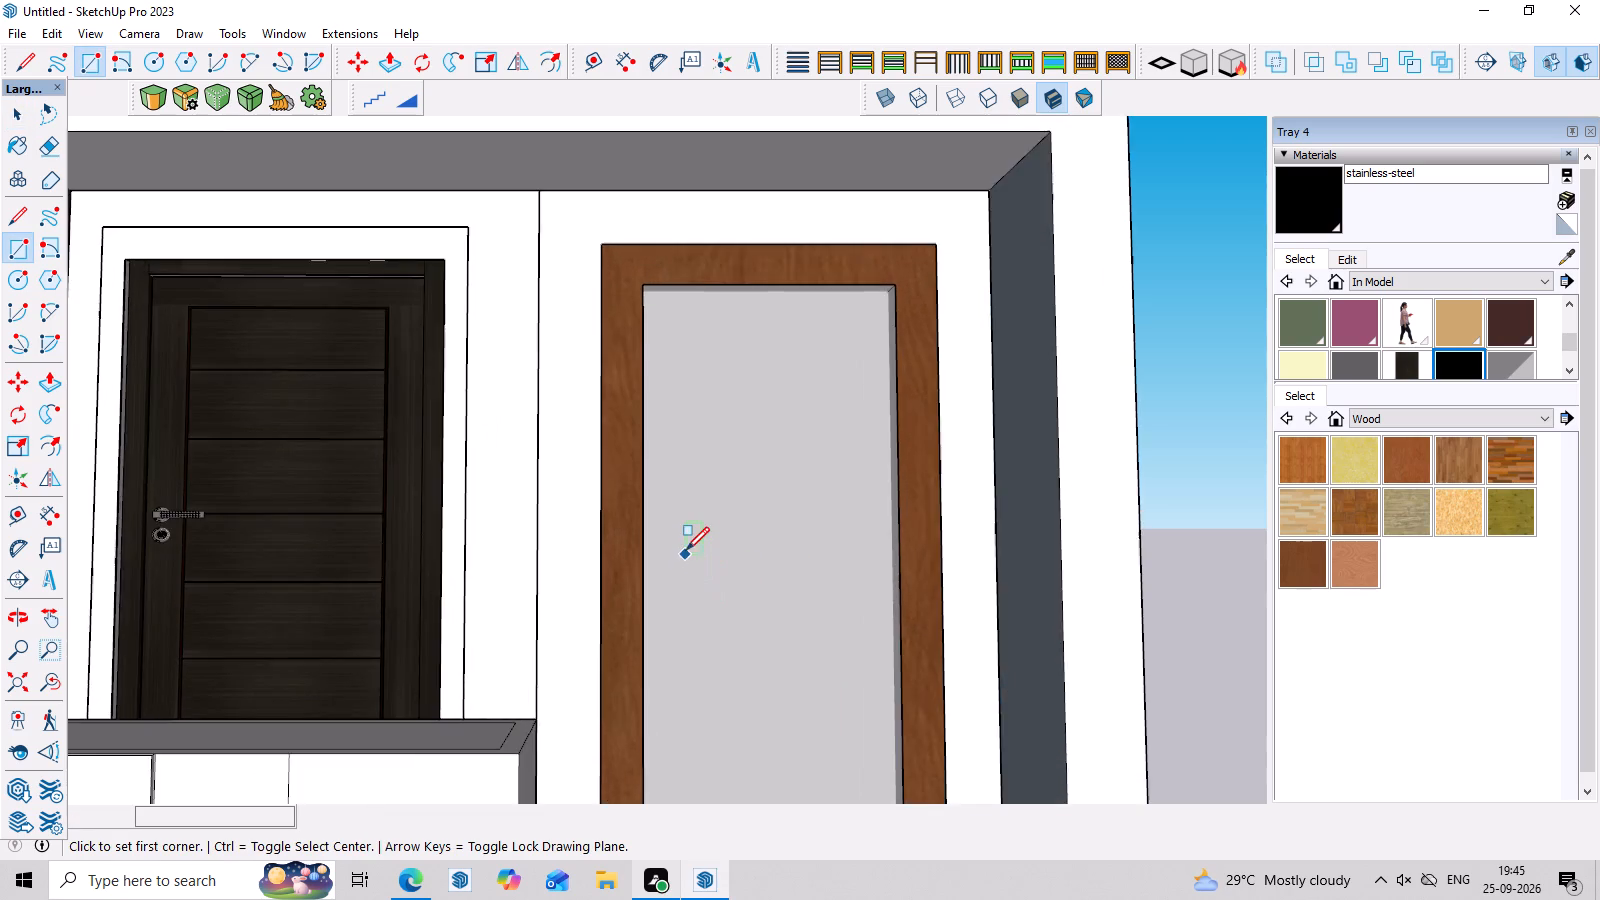
{"action": "scroll", "coordinate": [686, 550], "scroll_direction": "up", "scroll_amount": 2}
{"action": "left_click", "coordinate": [653, 512]}
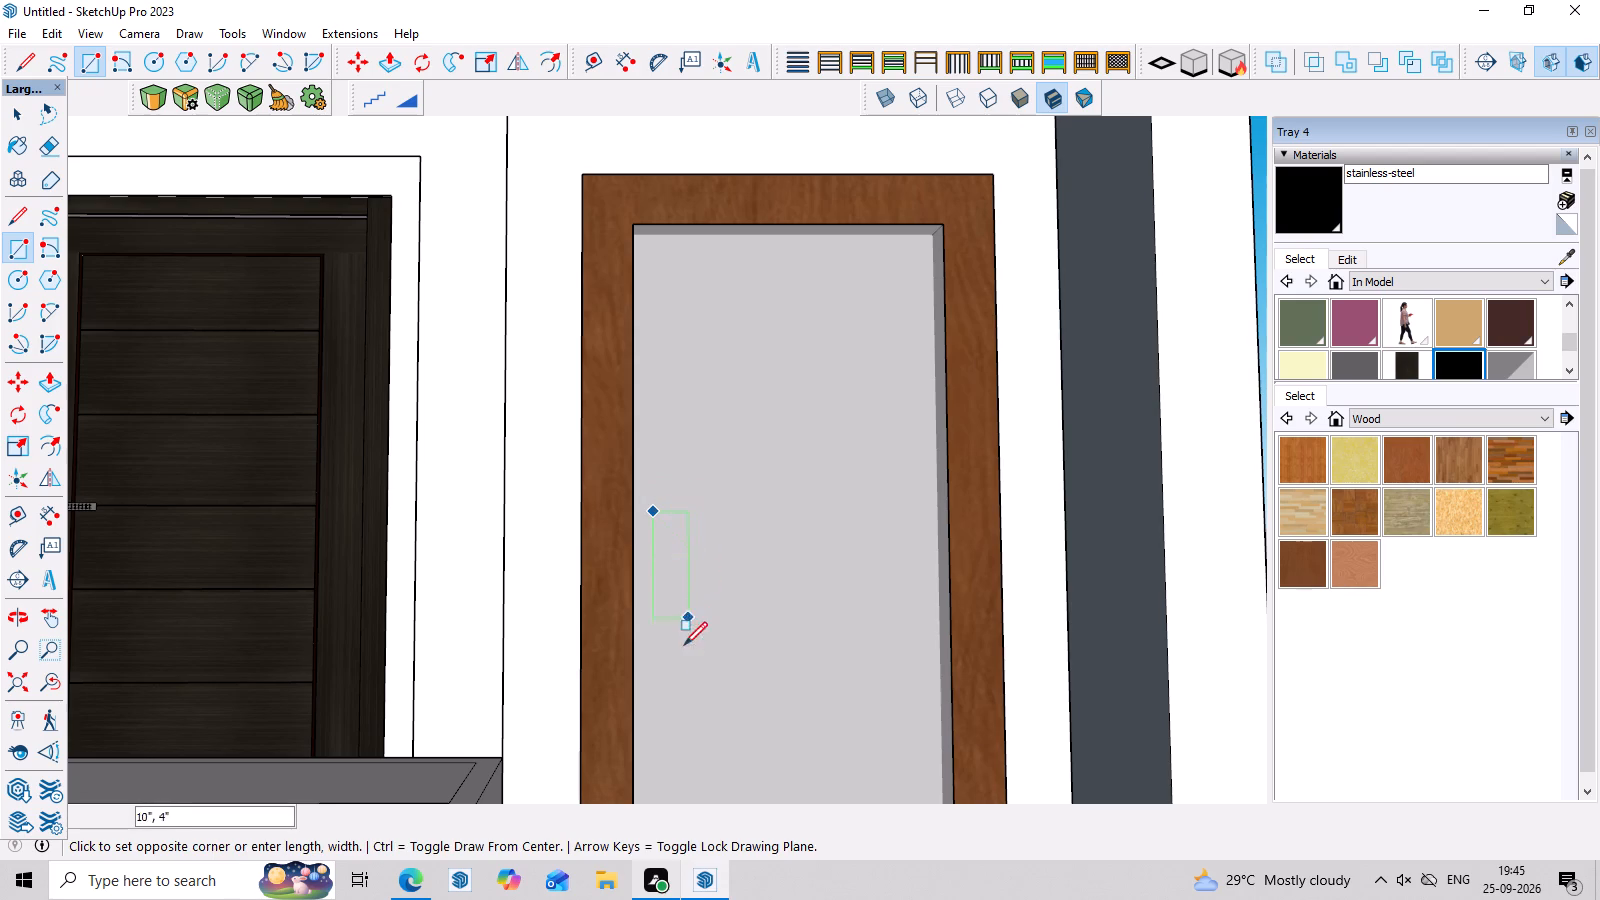
{"action": "scroll", "coordinate": [672, 714], "scroll_direction": "up", "scroll_amount": 5}
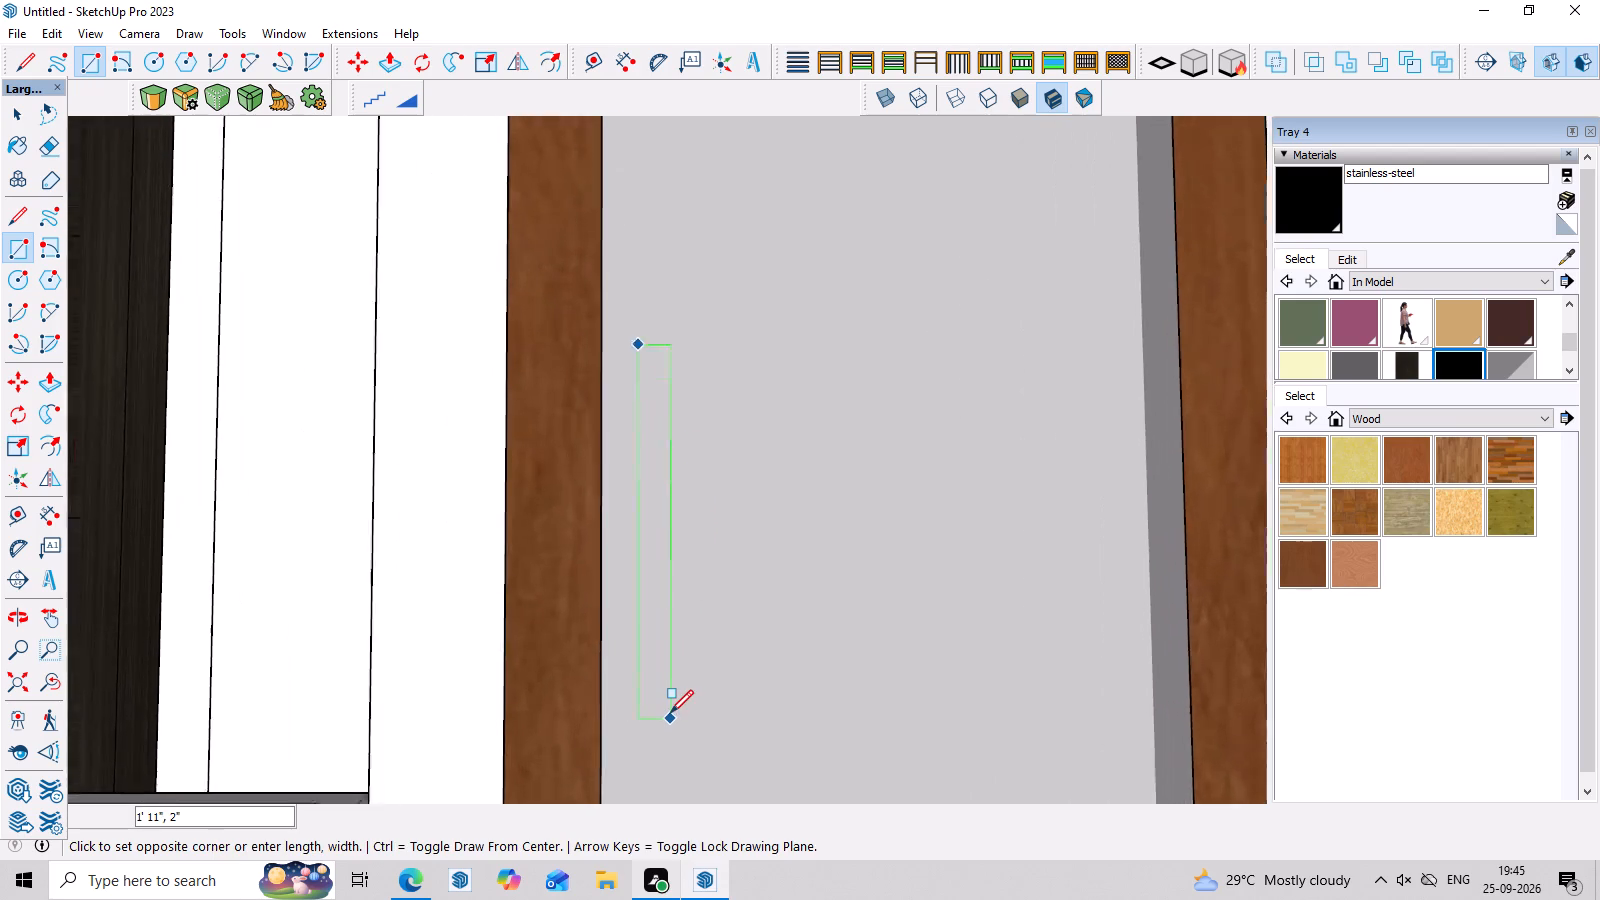
{"action": "scroll", "coordinate": [670, 713], "scroll_direction": "up", "scroll_amount": 2}
{"action": "left_click", "coordinate": [660, 719]}
{"action": "key", "text": "space"}
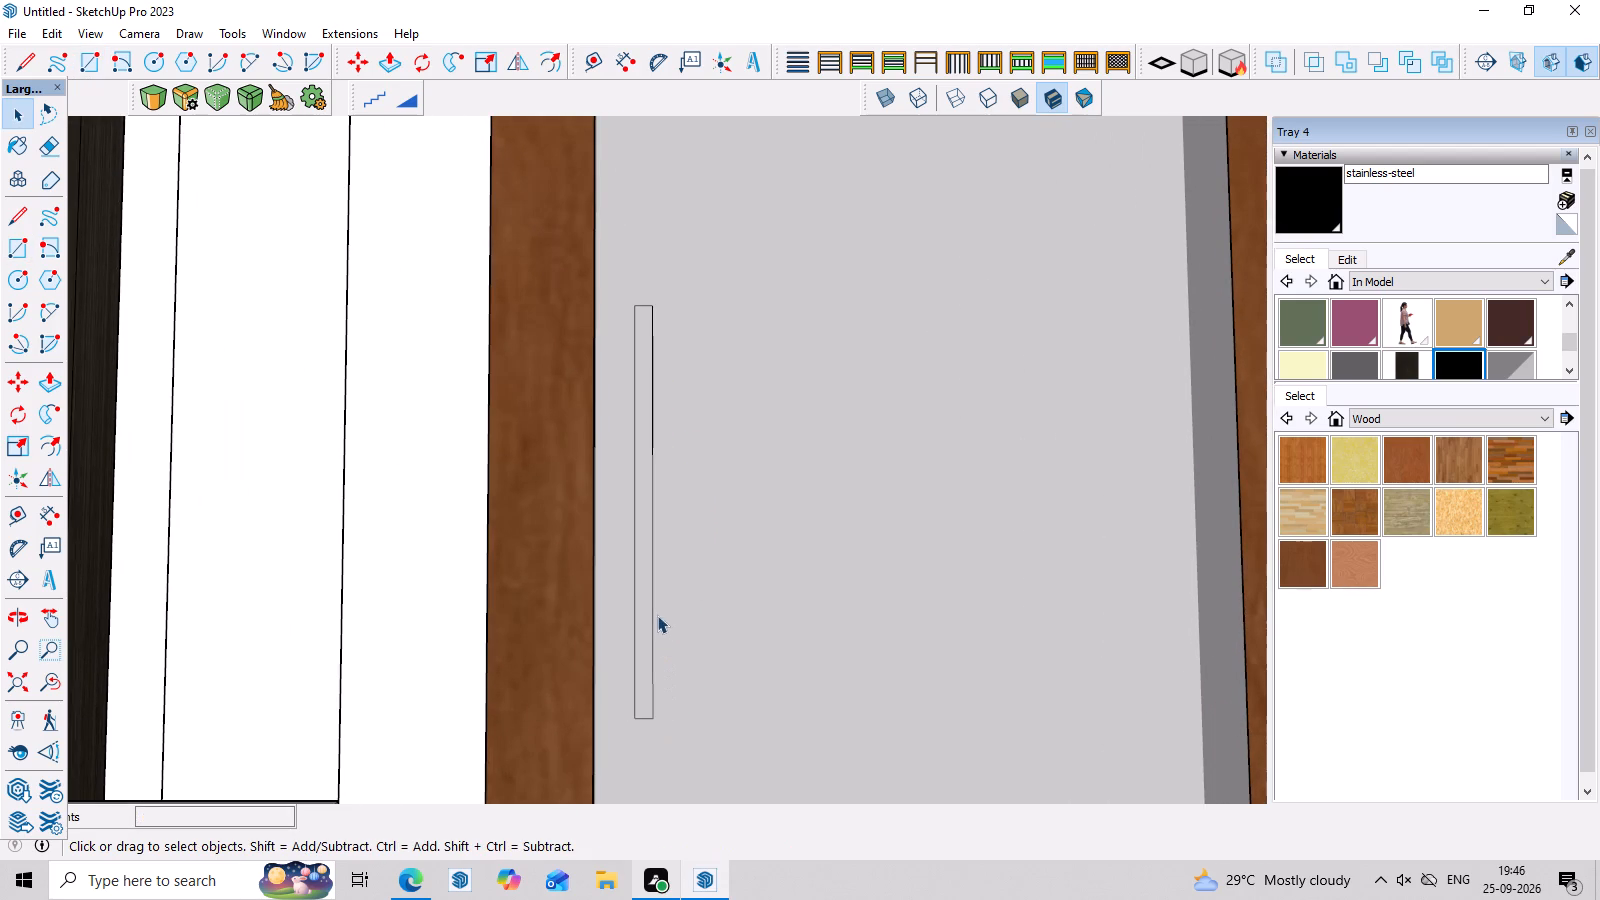
Group the tall rectangle with its edges, open the group and select the face inside it.
{"action": "double_click", "coordinate": [643, 632]}
{"action": "right_click", "coordinate": [643, 632]}
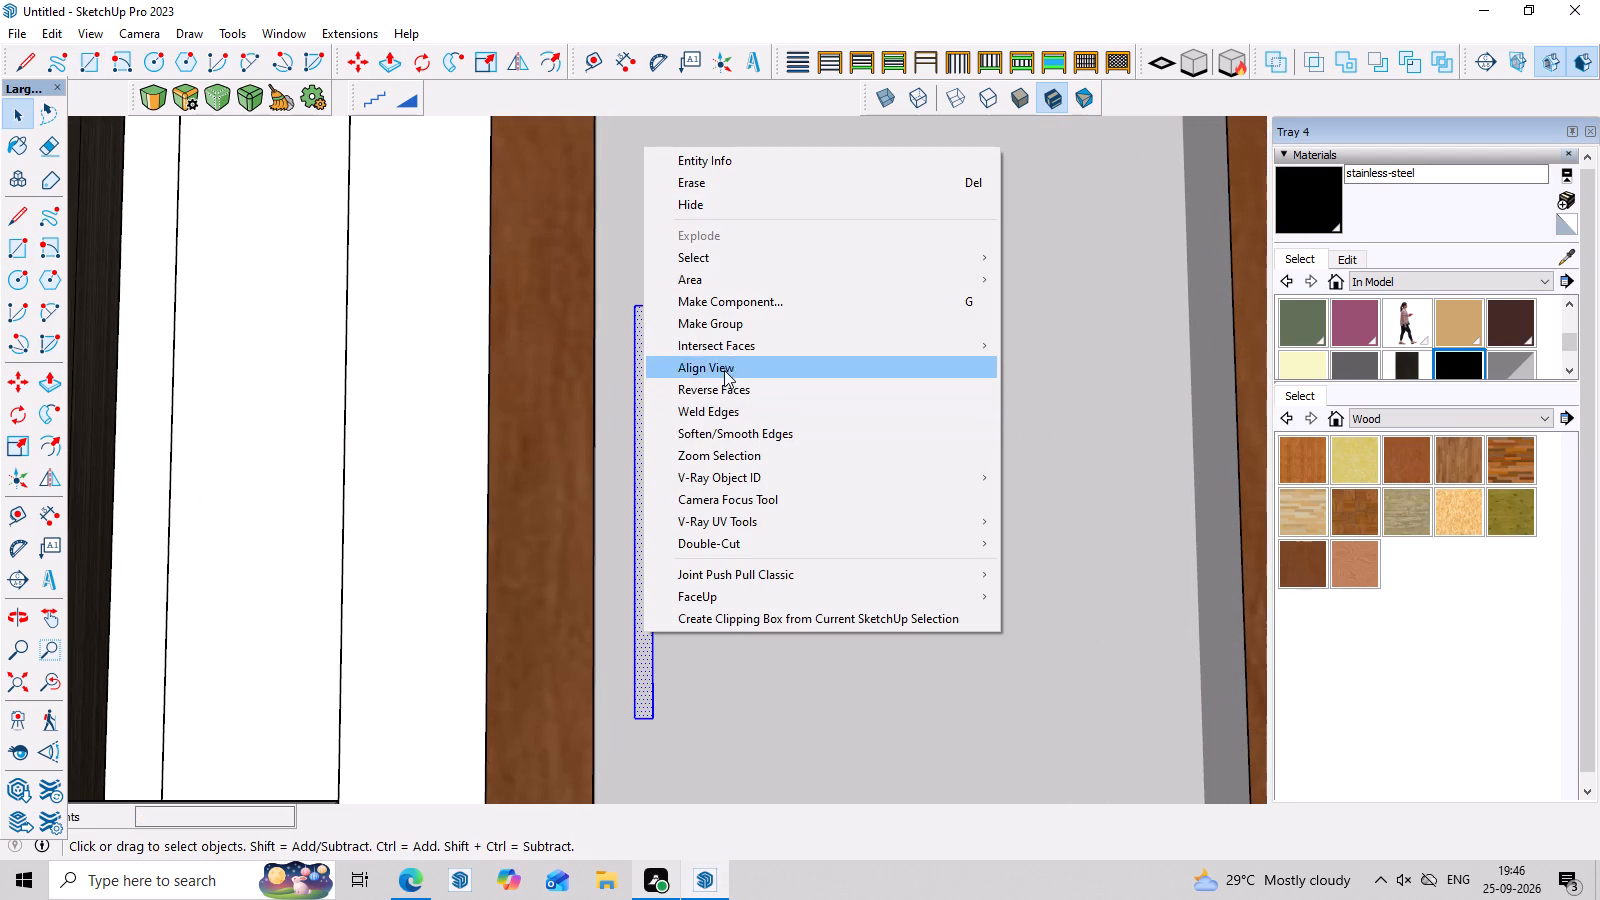
{"action": "left_click", "coordinate": [747, 322]}
{"action": "double_click", "coordinate": [644, 462]}
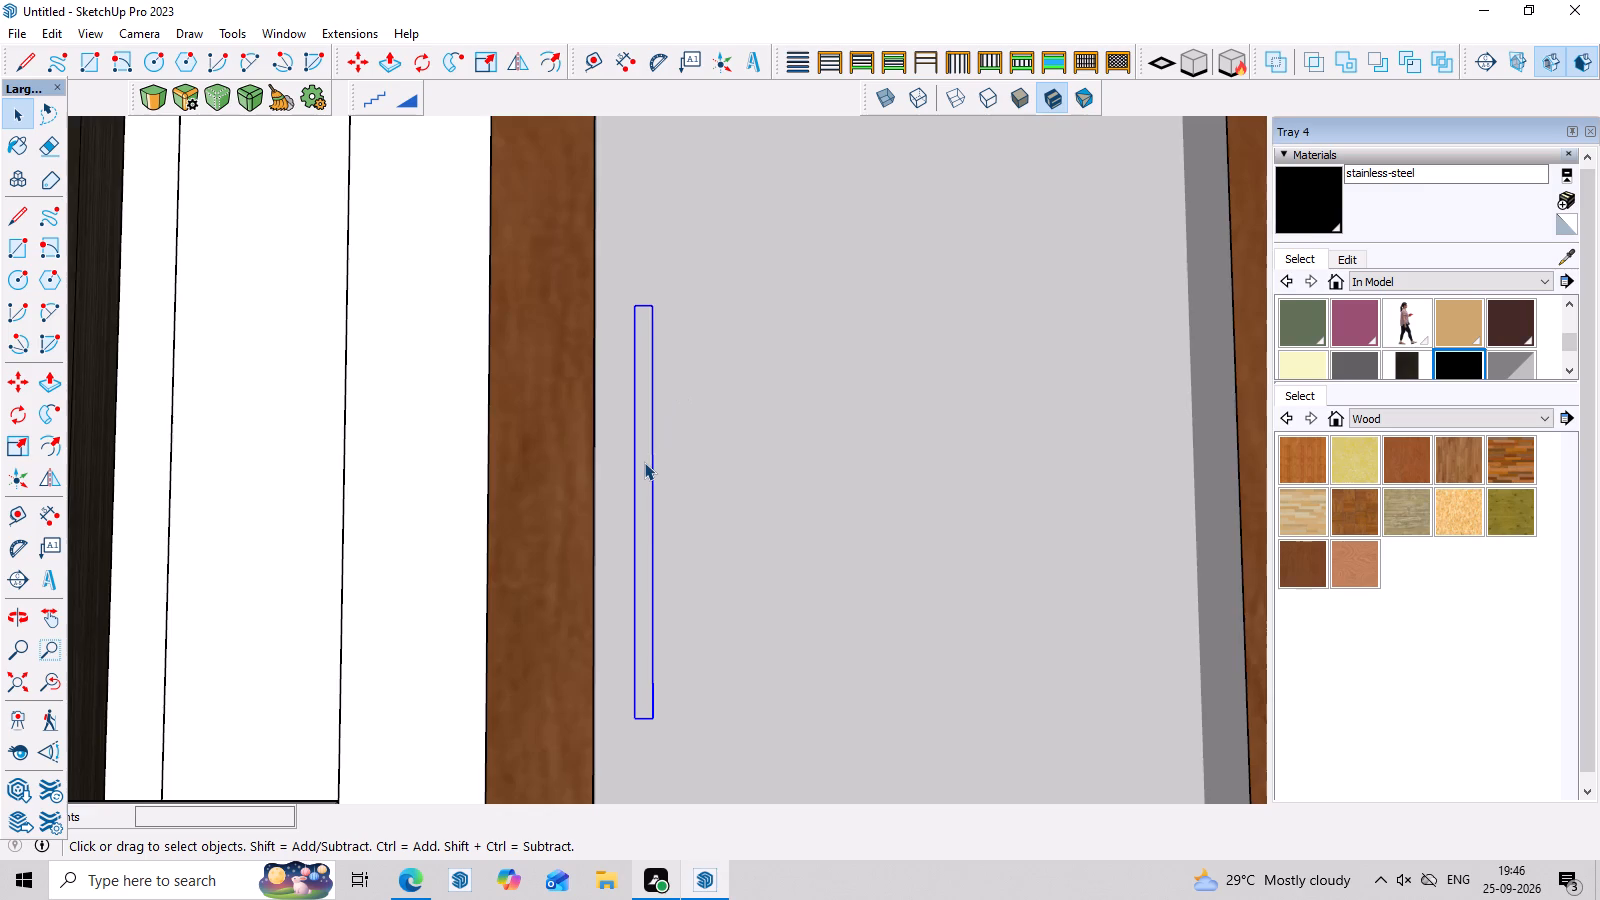
{"action": "scroll", "coordinate": [644, 462], "scroll_direction": "up", "scroll_amount": 1}
{"action": "left_click", "coordinate": [644, 462]}
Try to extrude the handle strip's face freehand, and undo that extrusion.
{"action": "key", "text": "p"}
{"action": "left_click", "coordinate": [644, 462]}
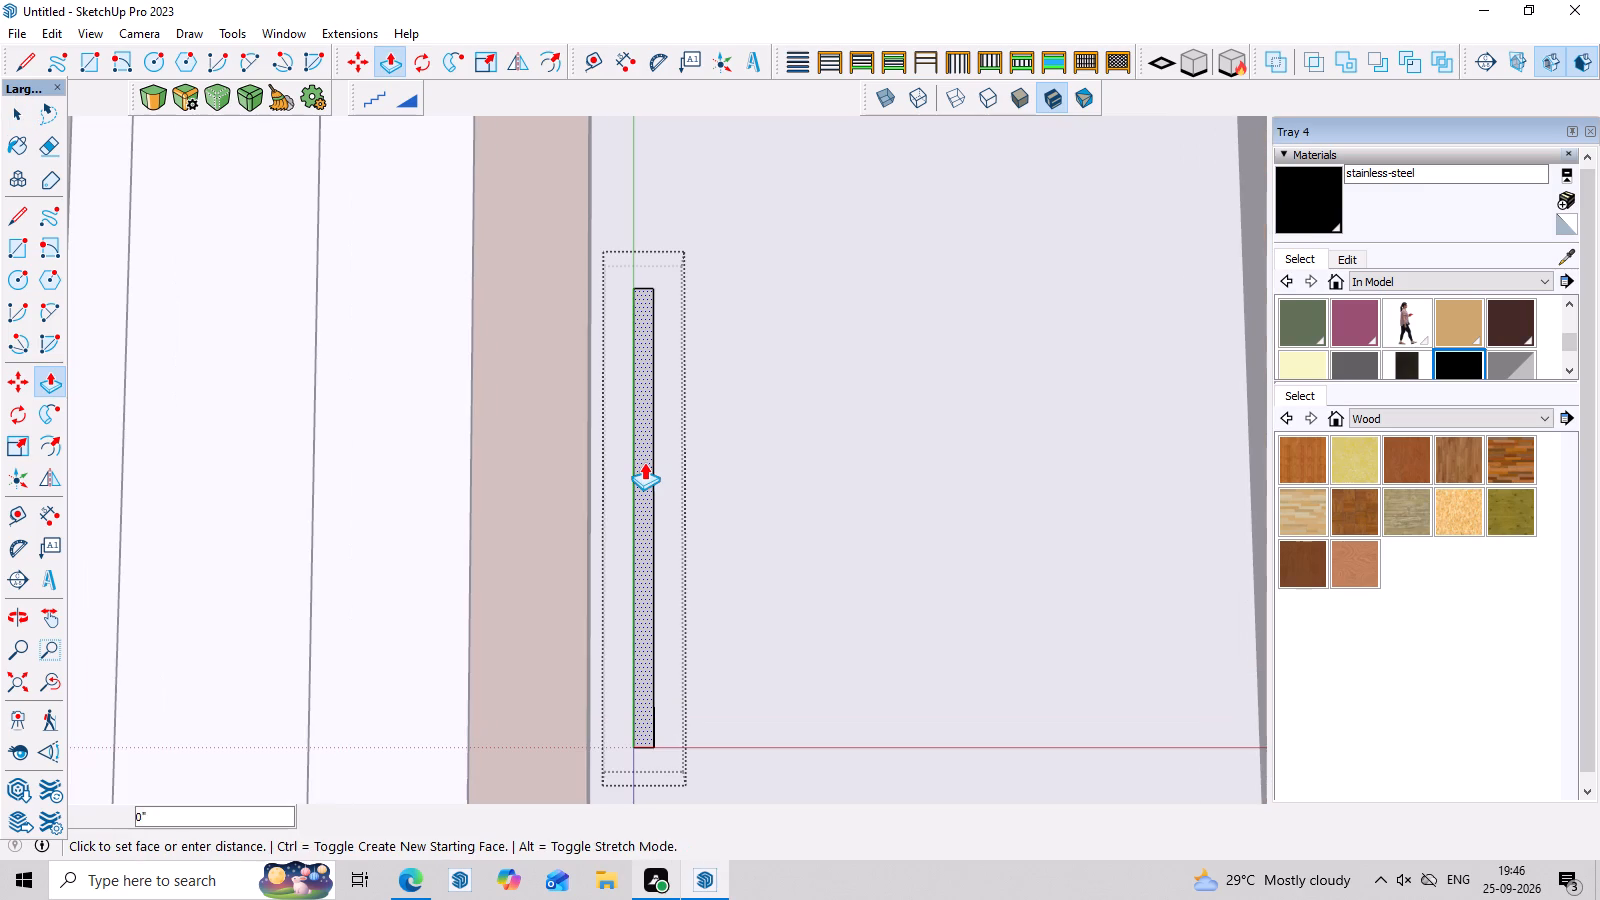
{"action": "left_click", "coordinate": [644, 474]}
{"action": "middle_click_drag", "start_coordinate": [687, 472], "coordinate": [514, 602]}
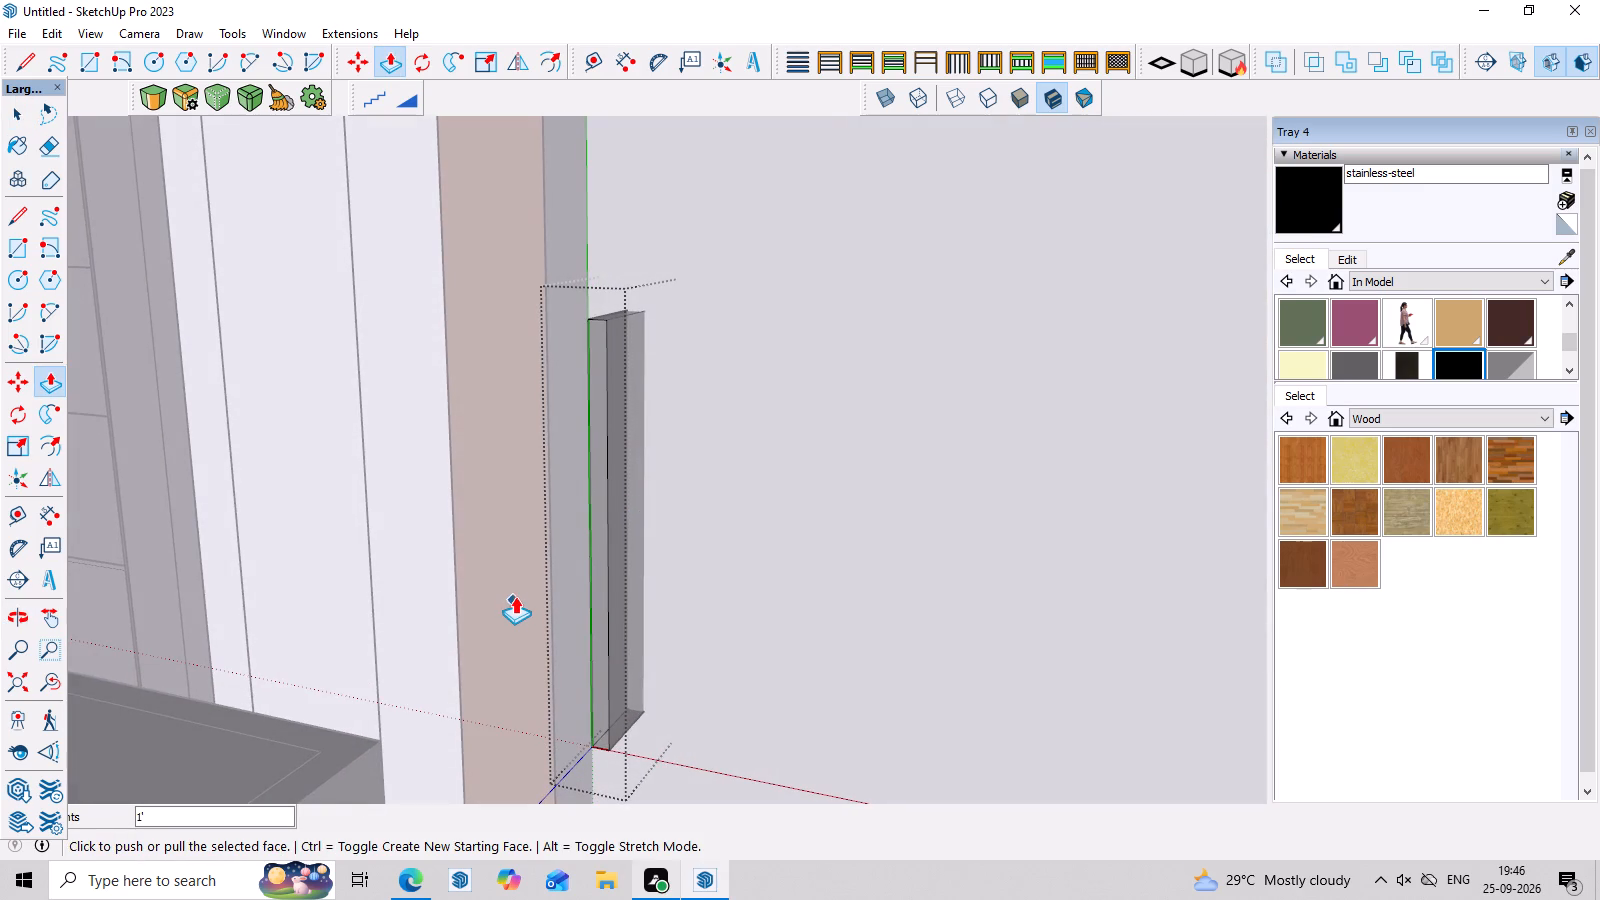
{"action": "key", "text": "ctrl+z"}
Pull the handle strip's face out 1" from the glass.
{"action": "left_click", "coordinate": [597, 503]}
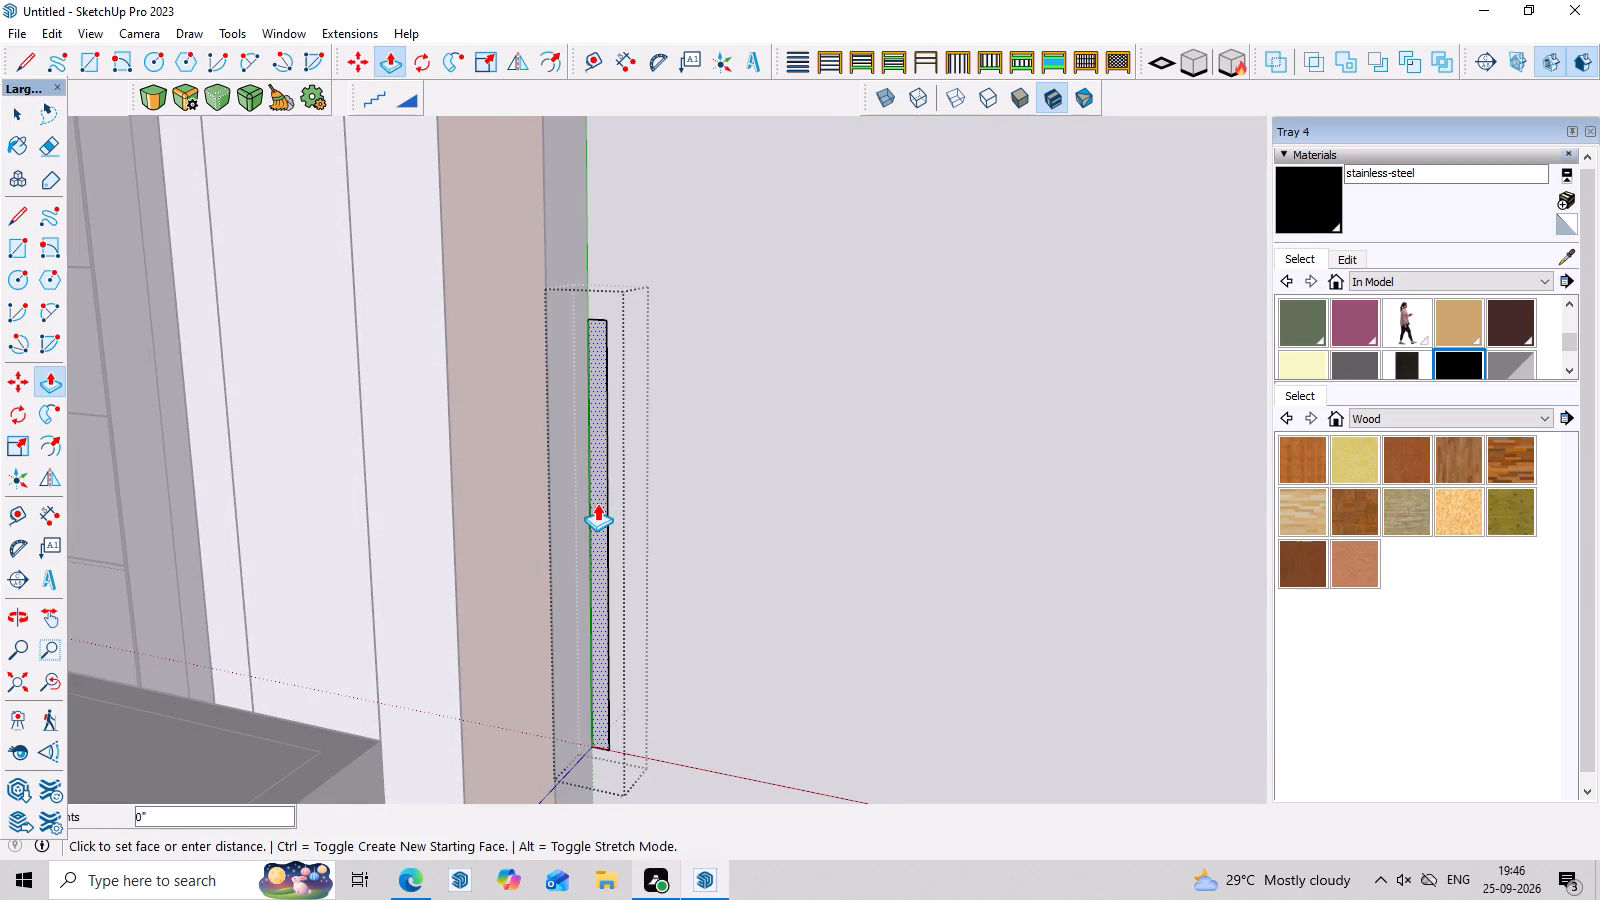
{"action": "key", "text": "1"}
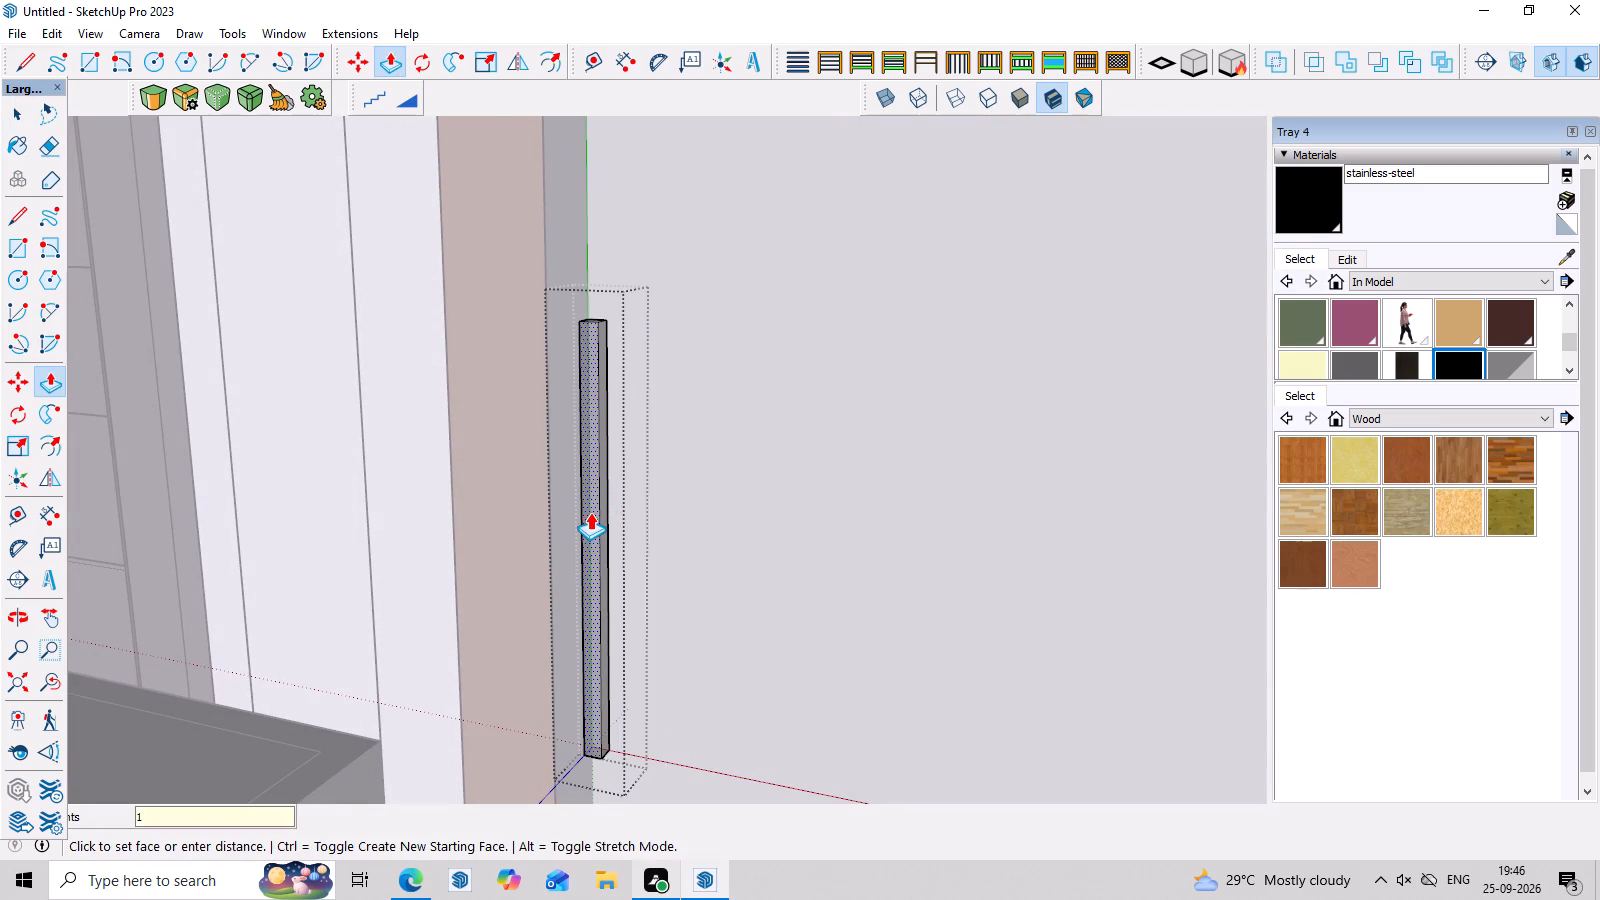
{"action": "key", "text": "Return"}
{"action": "key", "text": "space"}
Paint the whole vertical handle bar with the black stainless-steel material from the model and leave its group.
{"action": "triple_click", "coordinate": [587, 500]}
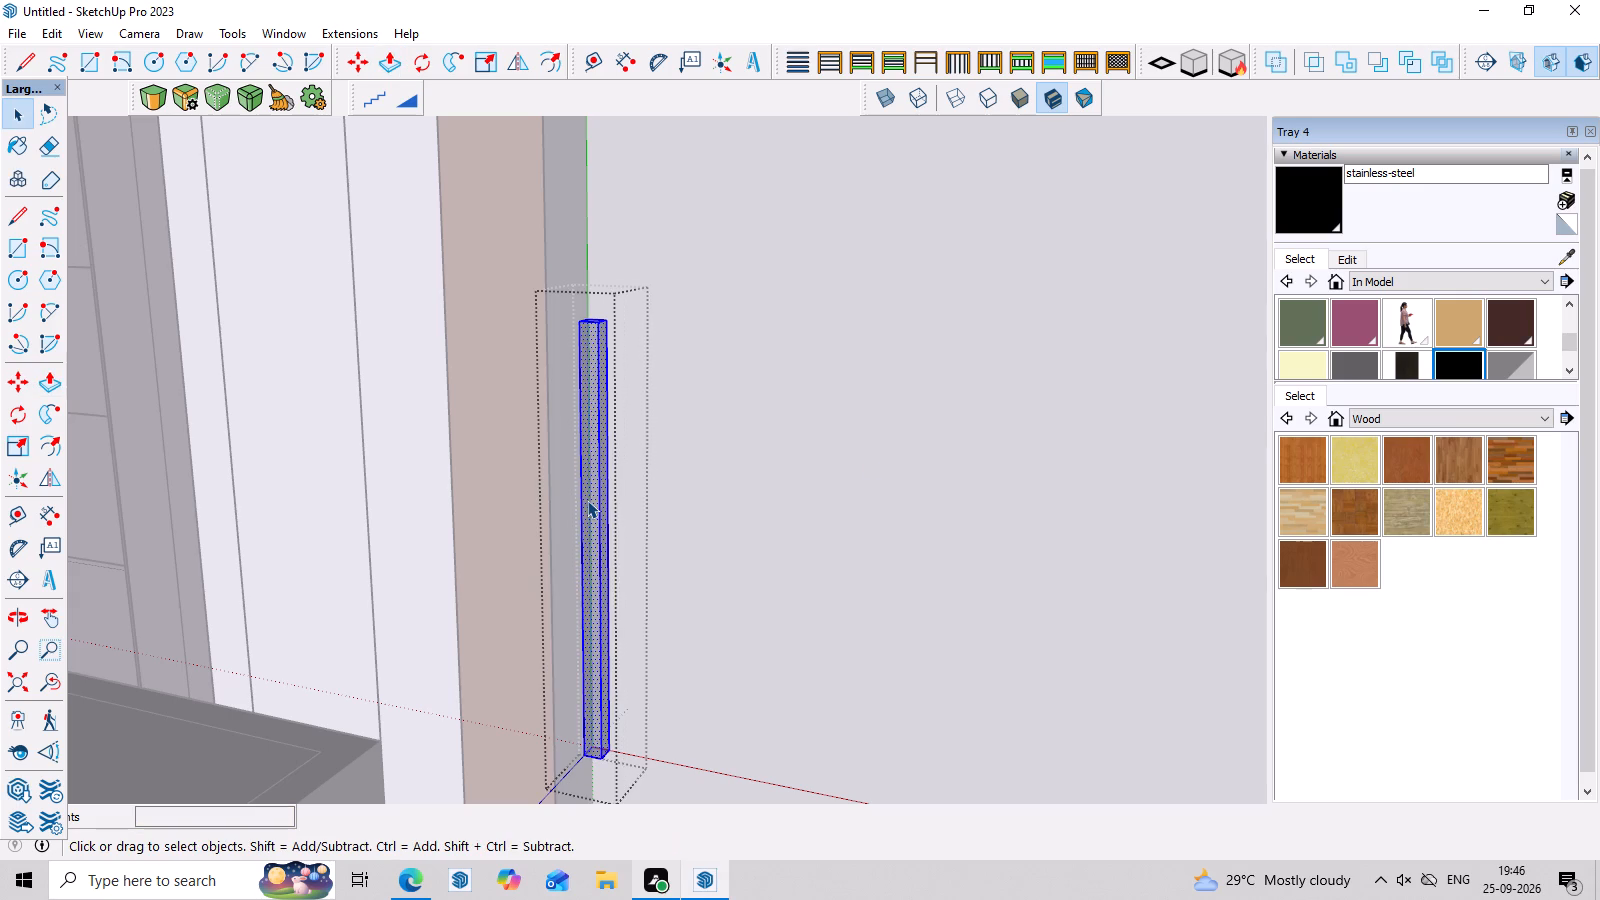
{"action": "left_click", "coordinate": [1442, 373]}
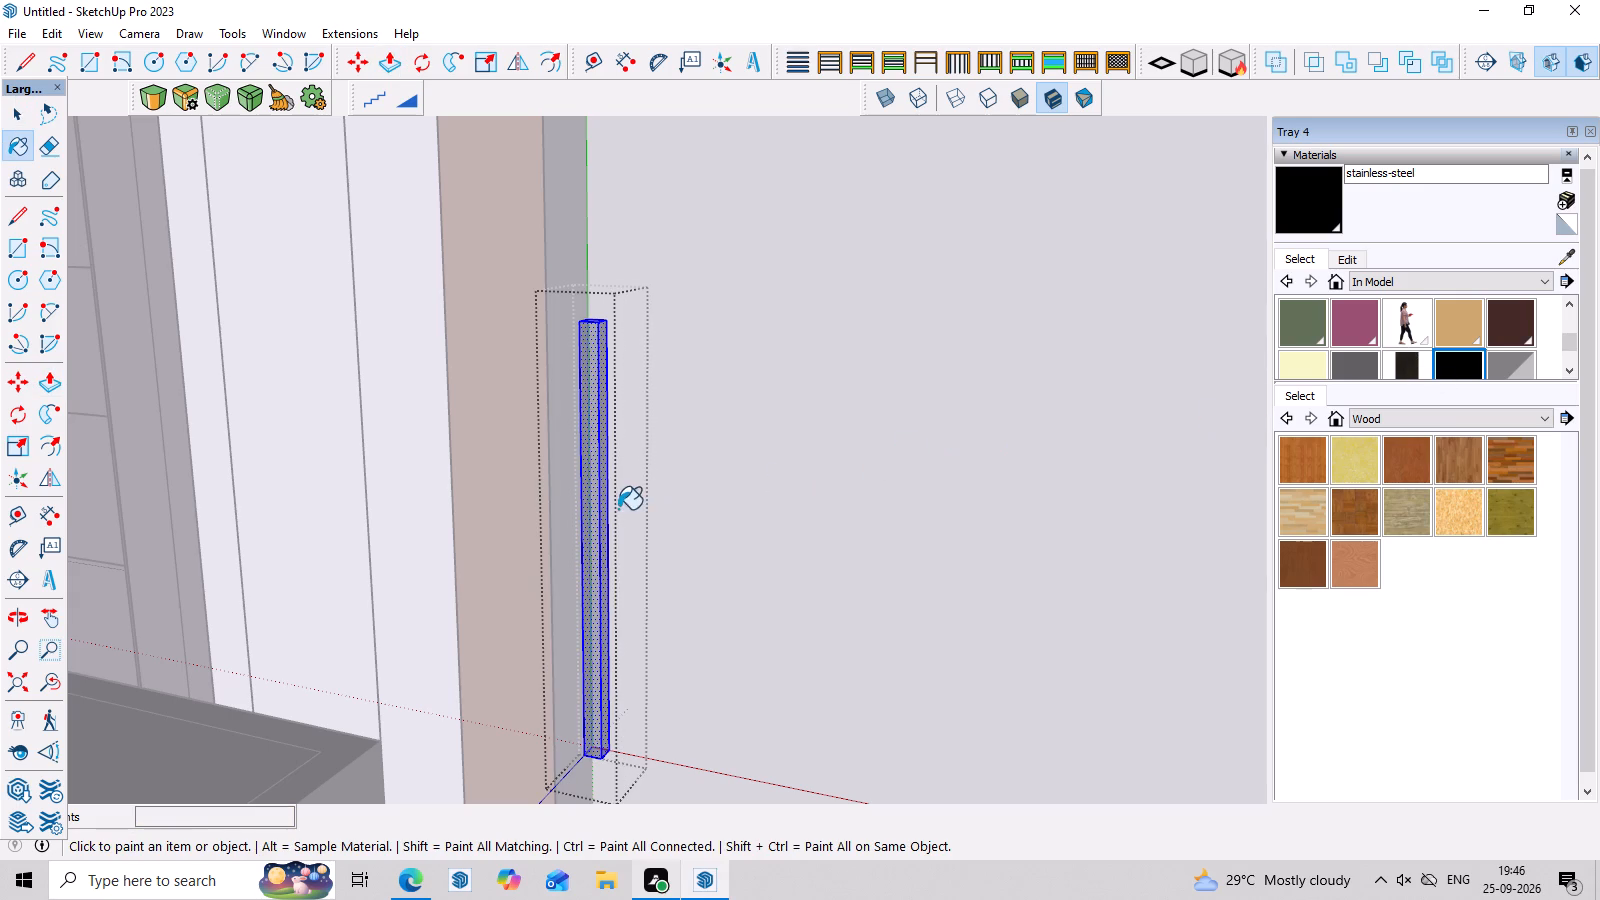
{"action": "left_click", "coordinate": [592, 506]}
{"action": "scroll", "coordinate": [597, 518], "scroll_direction": "down", "scroll_amount": 15}
{"action": "middle_click_drag", "start_coordinate": [895, 729], "coordinate": [988, 715]}
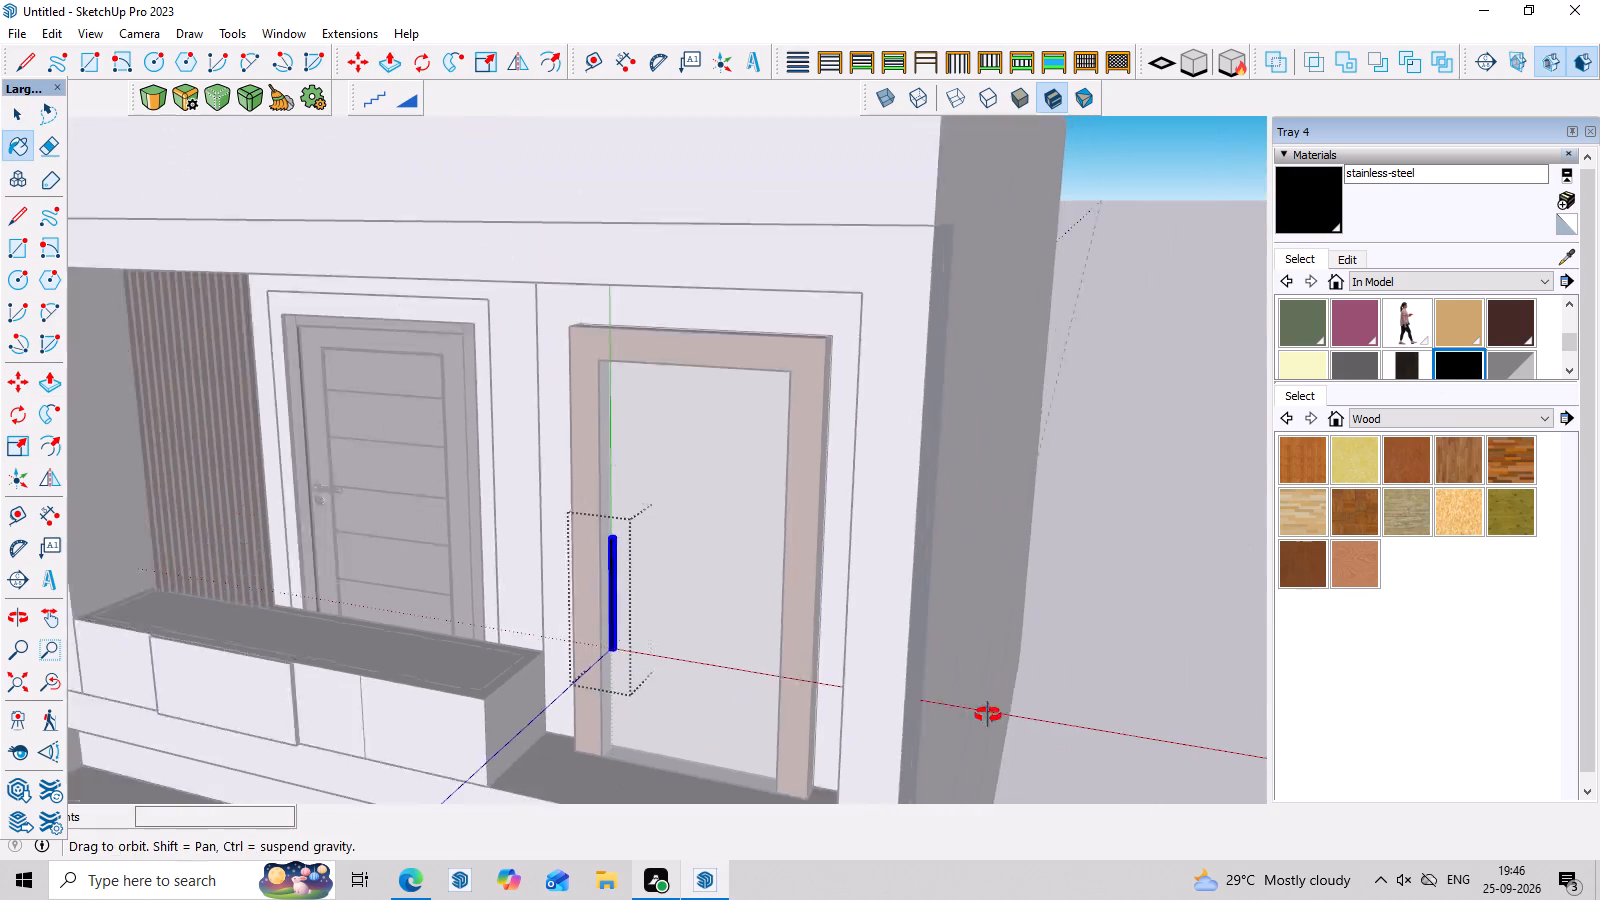
{"action": "middle_click_drag", "start_coordinate": [988, 715], "coordinate": [1091, 677]}
{"action": "key", "text": "space"}
{"action": "left_click", "coordinate": [1130, 538]}
Examine the front of the upper storey, checking the glass door's handle, the strips, the dark door and the low block.
{"action": "scroll", "coordinate": [1014, 576], "scroll_direction": "down", "scroll_amount": 4}
{"action": "middle_click_drag", "start_coordinate": [1068, 652], "coordinate": [1087, 533]}
{"action": "scroll", "coordinate": [1085, 539], "scroll_direction": "up", "scroll_amount": 3}
{"action": "middle_click_drag", "start_coordinate": [1108, 609], "coordinate": [1078, 712]}
{"action": "scroll", "coordinate": [1075, 720], "scroll_direction": "up", "scroll_amount": 2}
{"action": "middle_click_drag", "start_coordinate": [1075, 720], "coordinate": [1072, 668]}
{"action": "scroll", "coordinate": [1072, 668], "scroll_direction": "down", "scroll_amount": 6}
{"action": "middle_click_drag", "start_coordinate": [1073, 668], "coordinate": [1069, 713]}
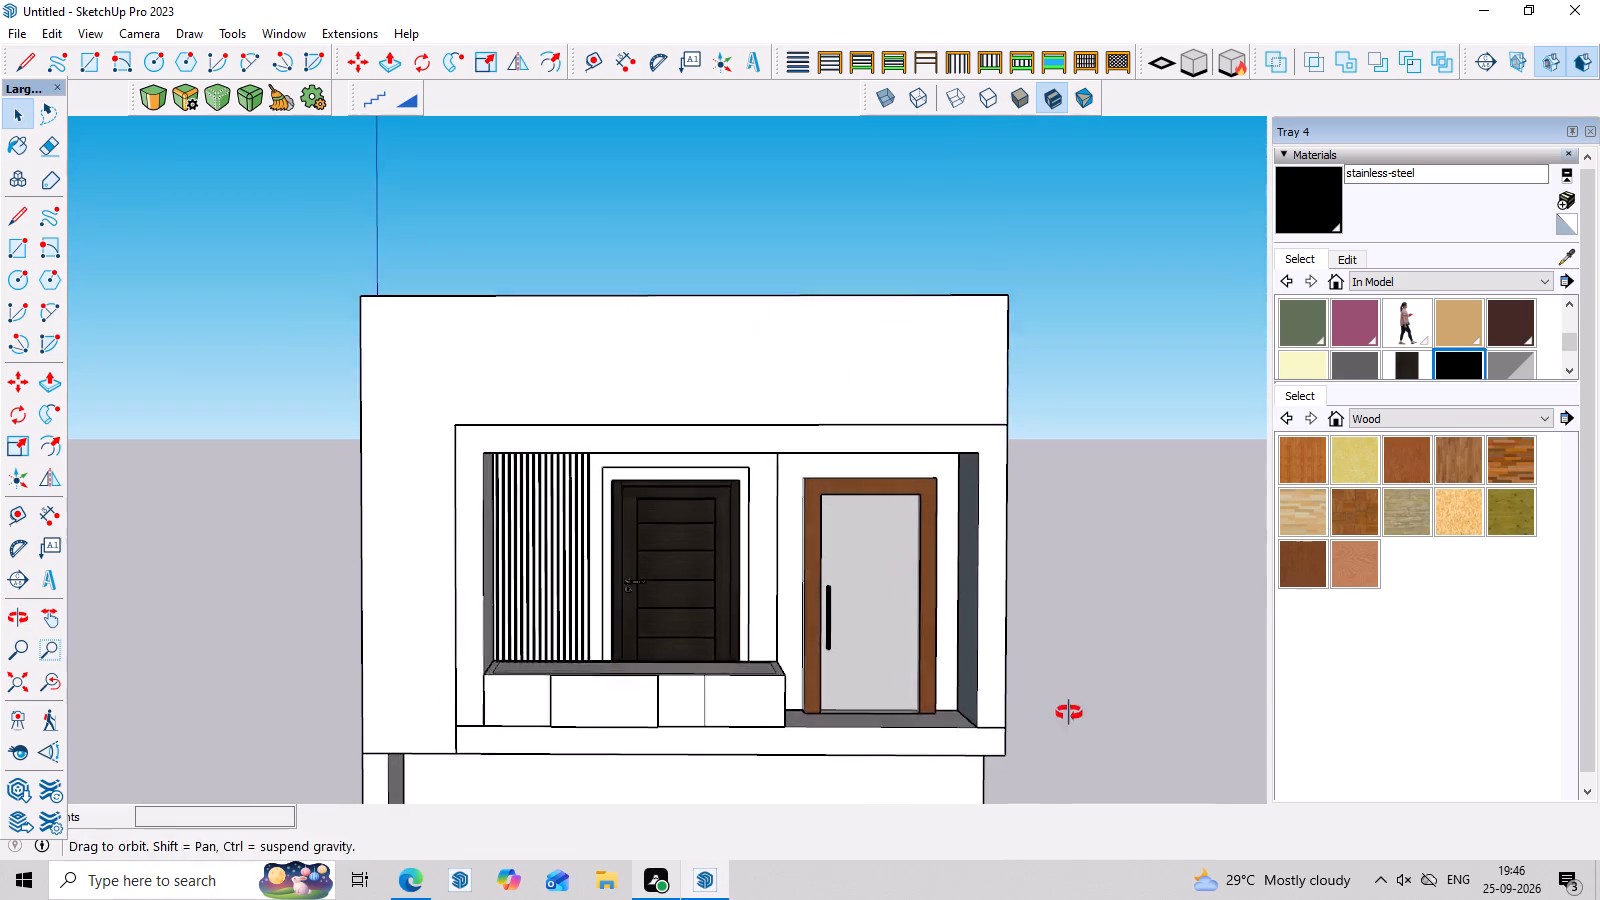
{"action": "middle_click_drag", "start_coordinate": [1069, 713], "coordinate": [1066, 727]}
{"action": "scroll", "coordinate": [1003, 692], "scroll_direction": "down", "scroll_amount": 3}
{"action": "middle_click_drag", "start_coordinate": [1018, 678], "coordinate": [1016, 601]}
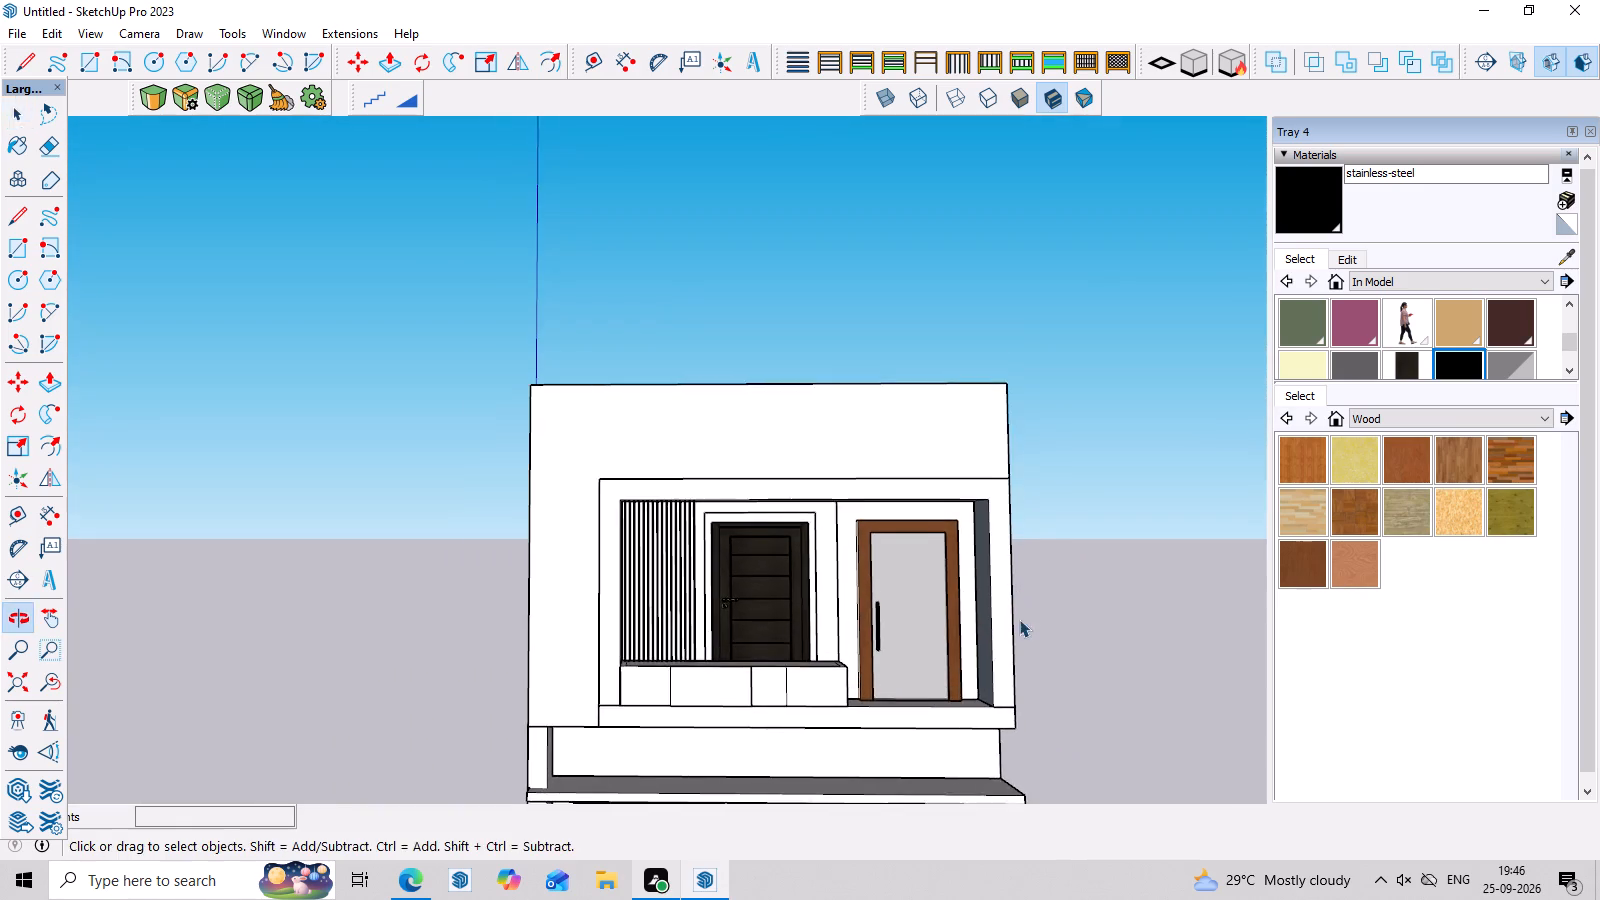
{"action": "scroll", "coordinate": [1019, 620], "scroll_direction": "up", "scroll_amount": 2}
{"action": "middle_click_drag", "start_coordinate": [1050, 656], "coordinate": [1019, 653]}
{"action": "middle_click_drag", "start_coordinate": [1134, 723], "coordinate": [1118, 727]}
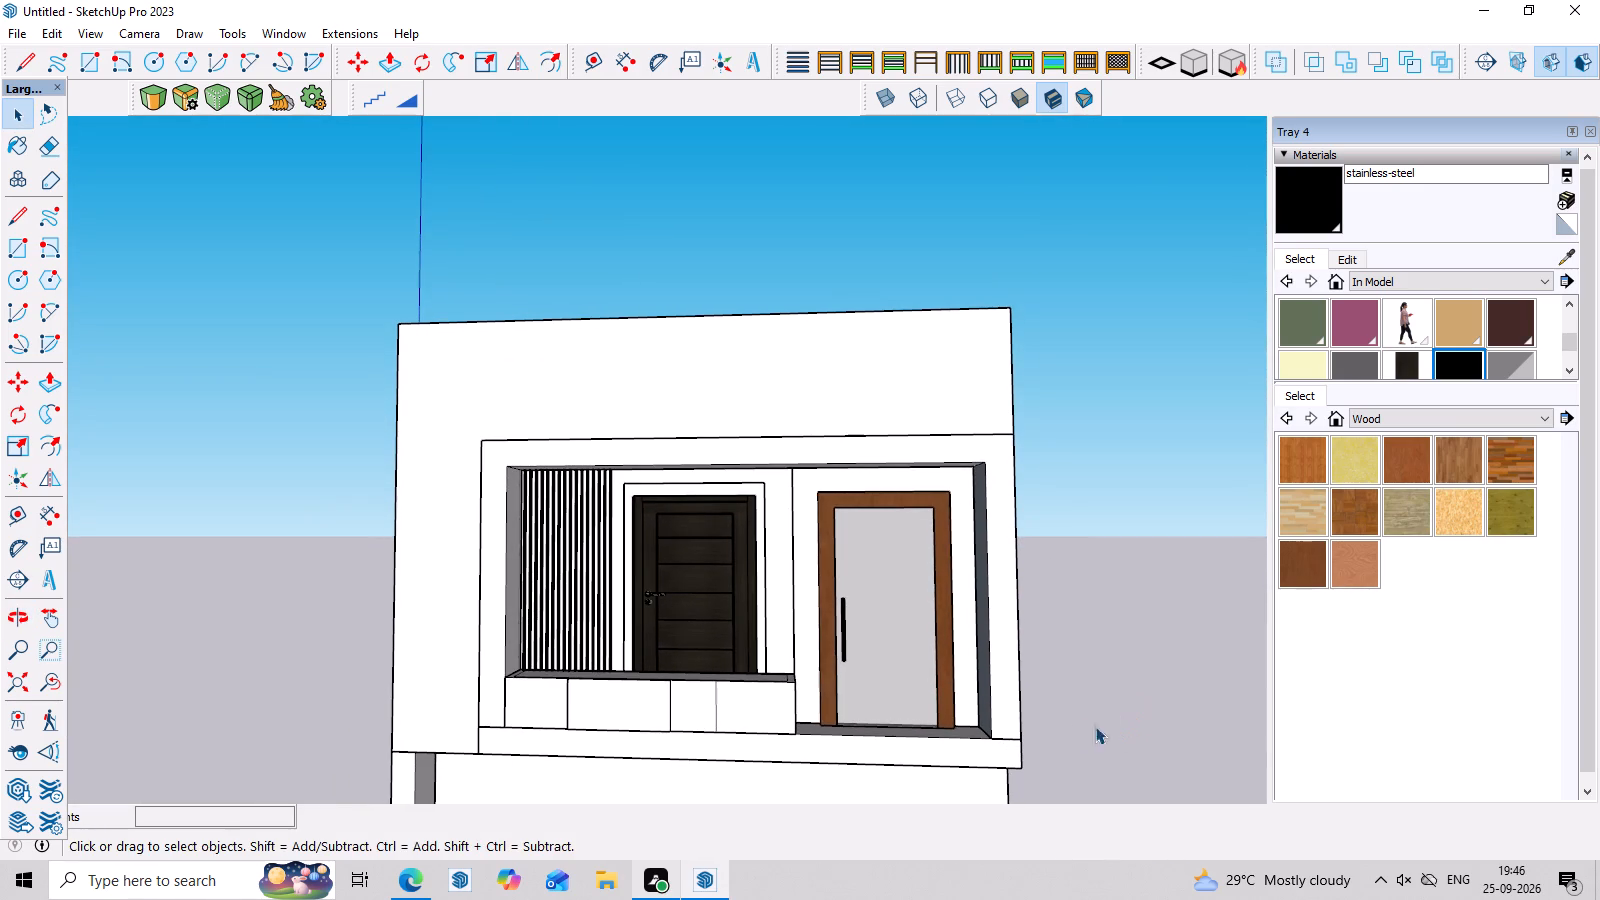
{"action": "middle_click_drag", "start_coordinate": [825, 703], "coordinate": [833, 766]}
{"action": "scroll", "coordinate": [818, 657], "scroll_direction": "up", "scroll_amount": 3}
{"action": "middle_click_drag", "start_coordinate": [816, 669], "coordinate": [824, 771]}
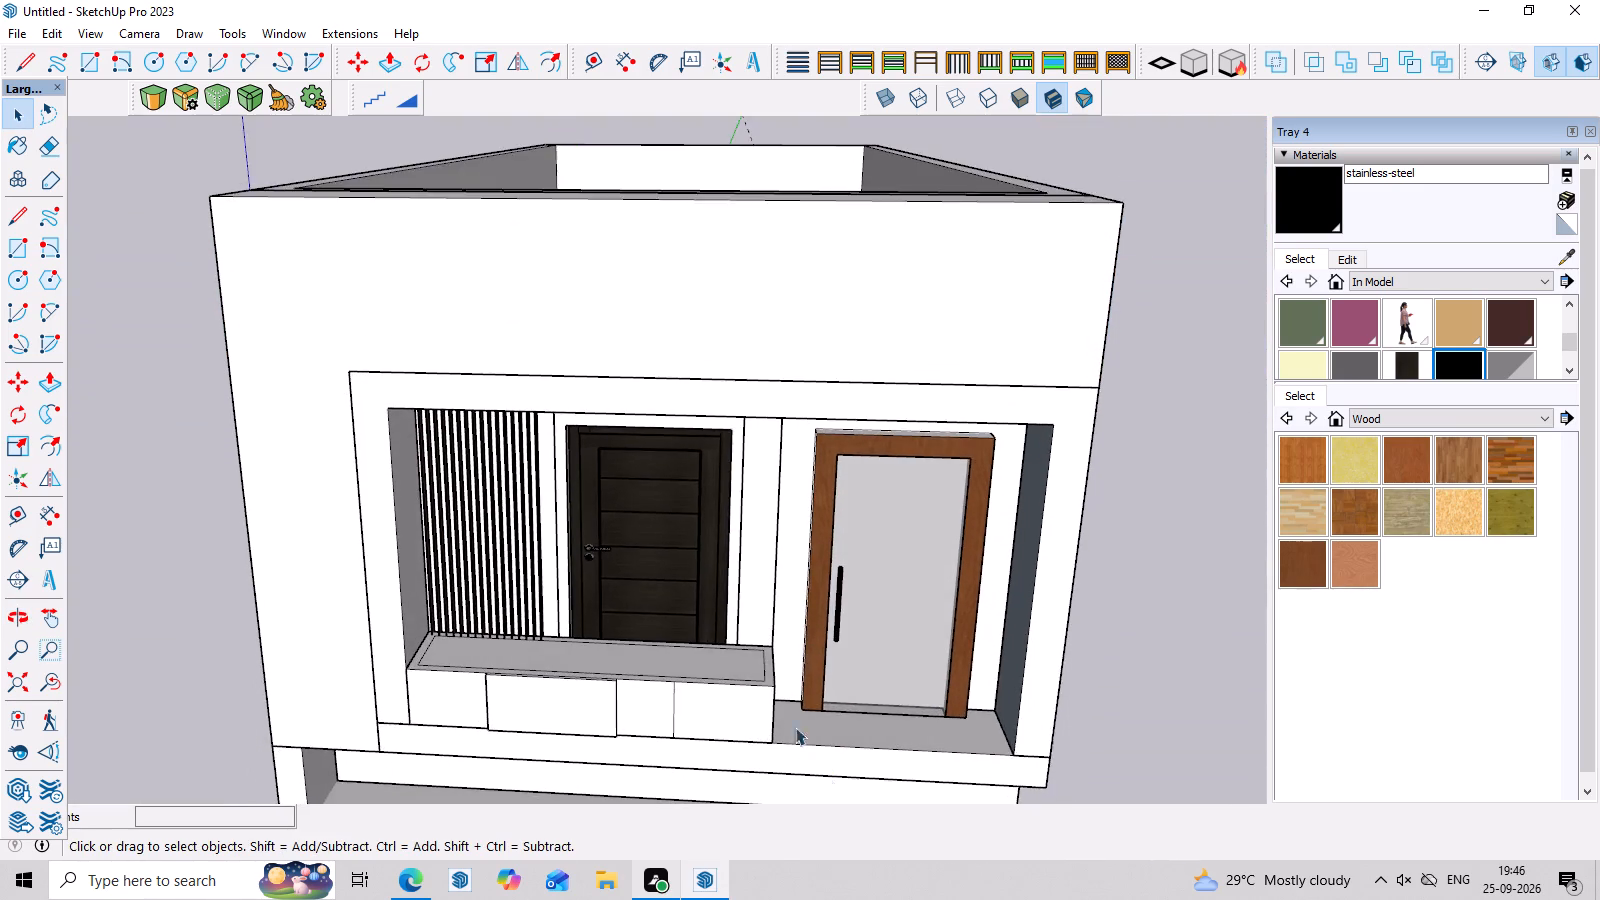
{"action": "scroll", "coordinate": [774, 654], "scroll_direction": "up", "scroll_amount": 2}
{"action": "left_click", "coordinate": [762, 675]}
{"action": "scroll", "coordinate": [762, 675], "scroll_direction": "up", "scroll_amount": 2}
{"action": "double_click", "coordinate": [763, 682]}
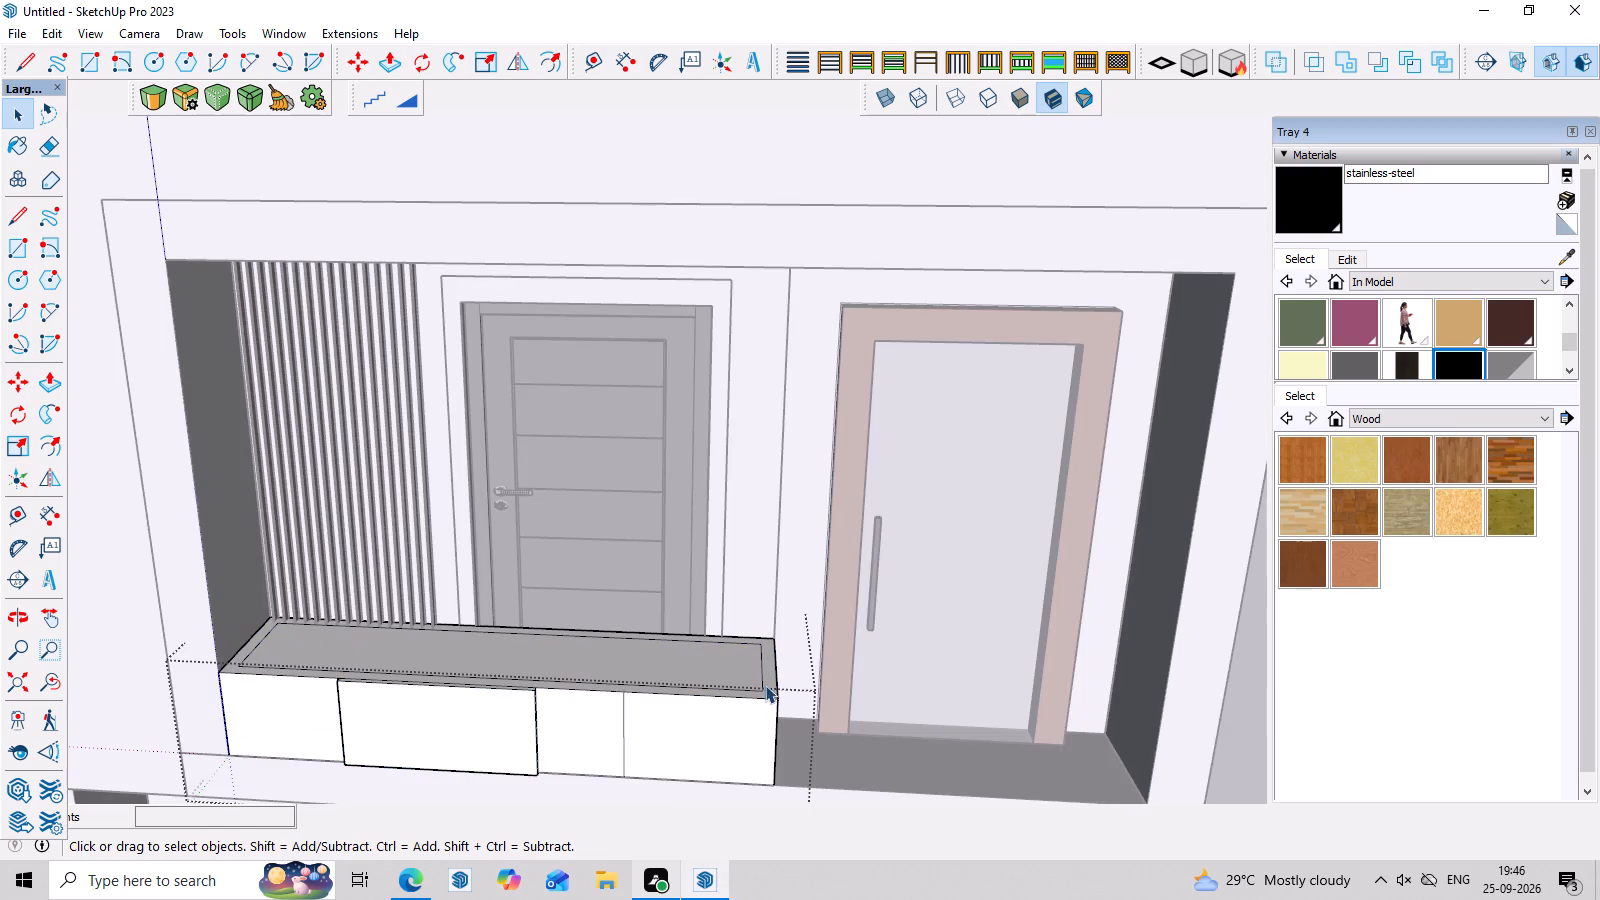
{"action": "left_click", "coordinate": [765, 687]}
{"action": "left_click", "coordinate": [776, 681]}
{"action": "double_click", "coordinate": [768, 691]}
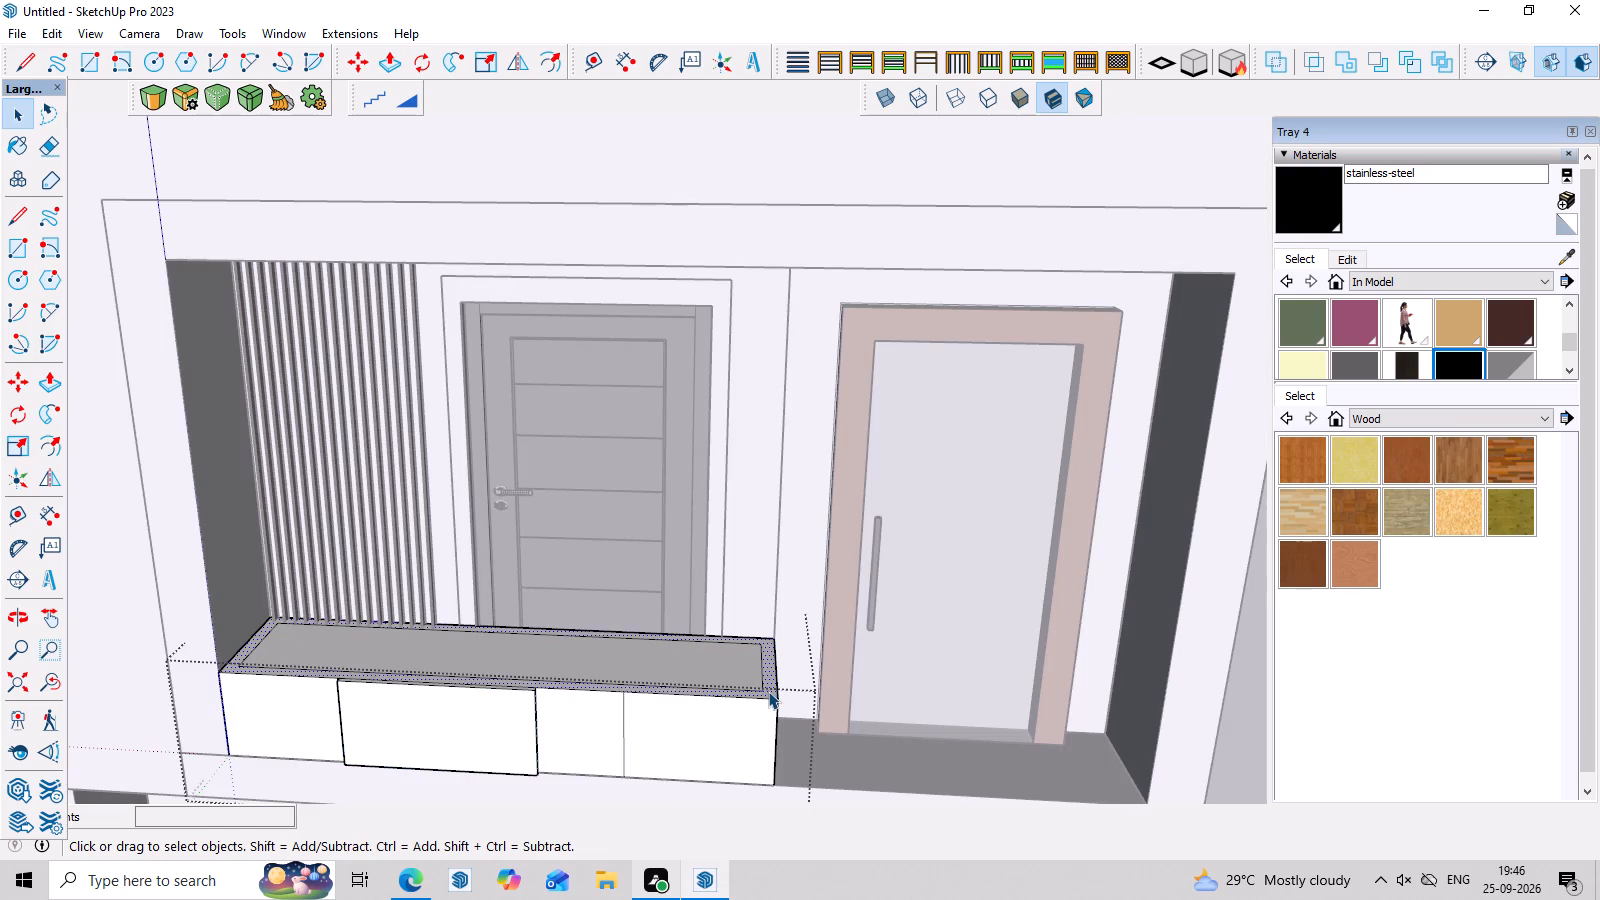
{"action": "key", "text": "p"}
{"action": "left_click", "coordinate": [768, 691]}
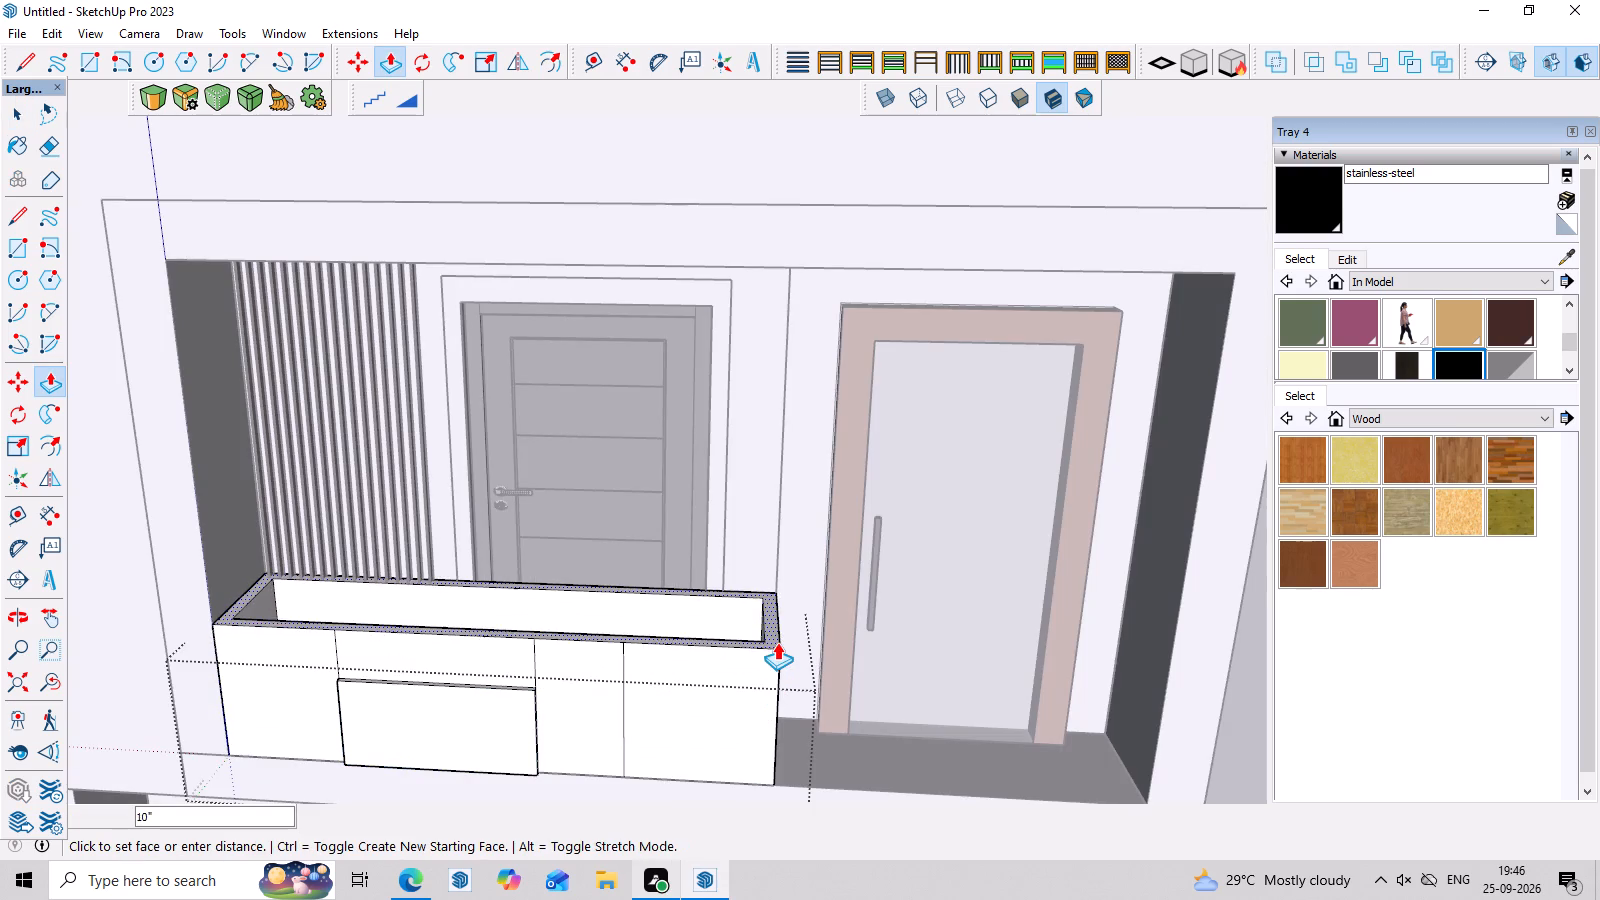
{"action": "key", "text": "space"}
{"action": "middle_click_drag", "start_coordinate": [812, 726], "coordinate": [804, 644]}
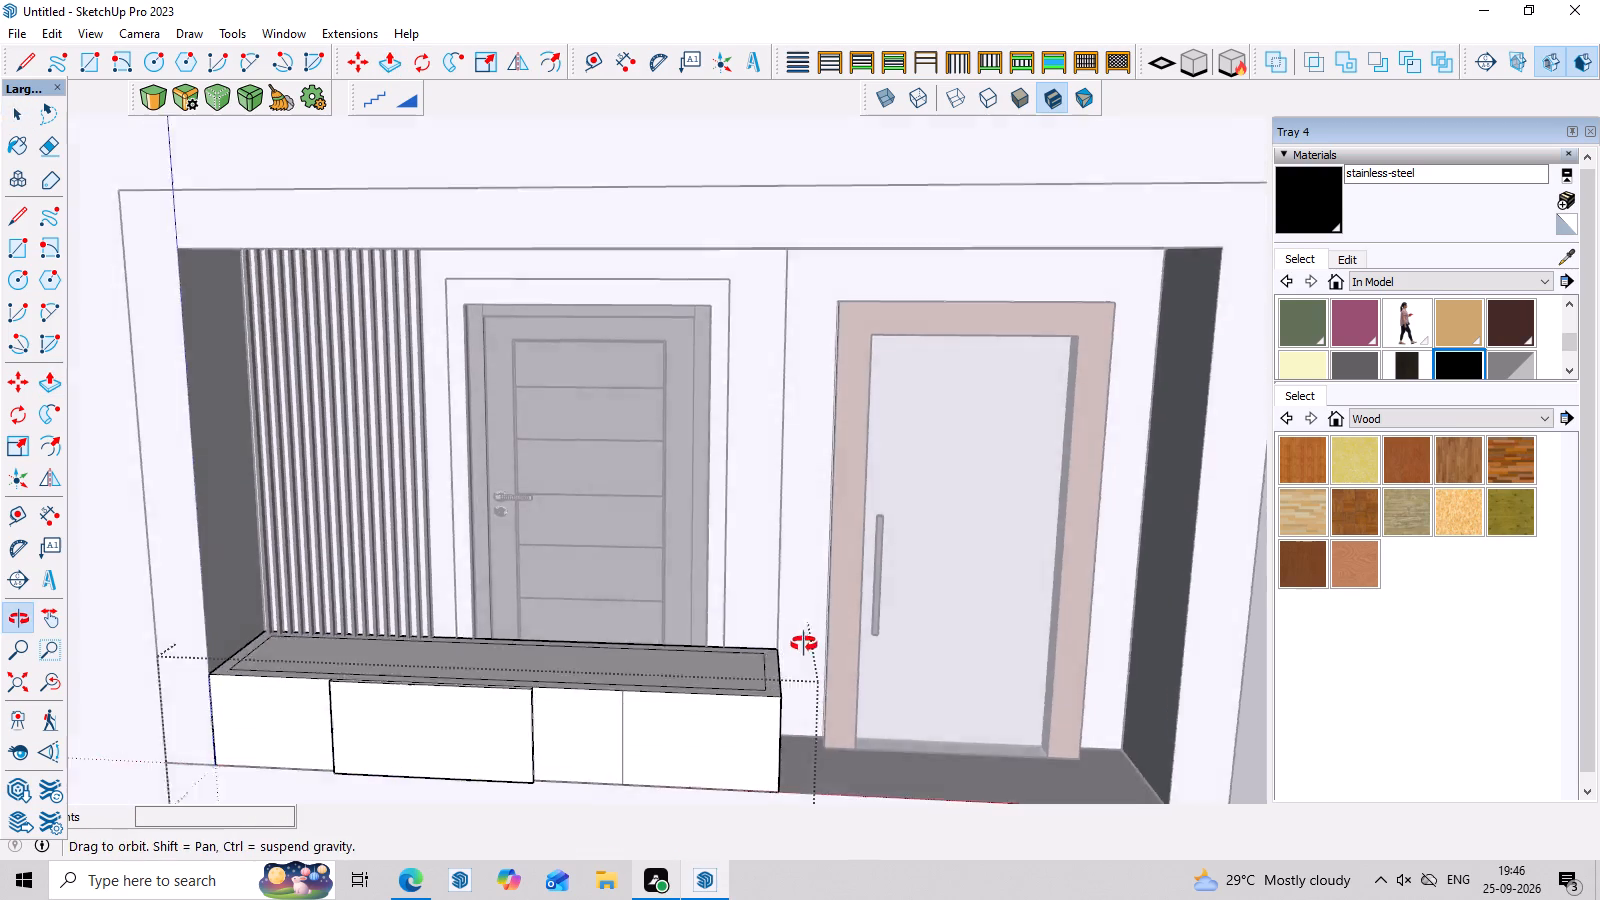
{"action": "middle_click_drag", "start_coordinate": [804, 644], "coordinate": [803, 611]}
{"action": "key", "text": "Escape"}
Open the low block's group and raise the border face around its top freehand to form a rim.
{"action": "scroll", "coordinate": [888, 727], "scroll_direction": "down", "scroll_amount": 2}
{"action": "middle_click_drag", "start_coordinate": [893, 751], "coordinate": [915, 672]}
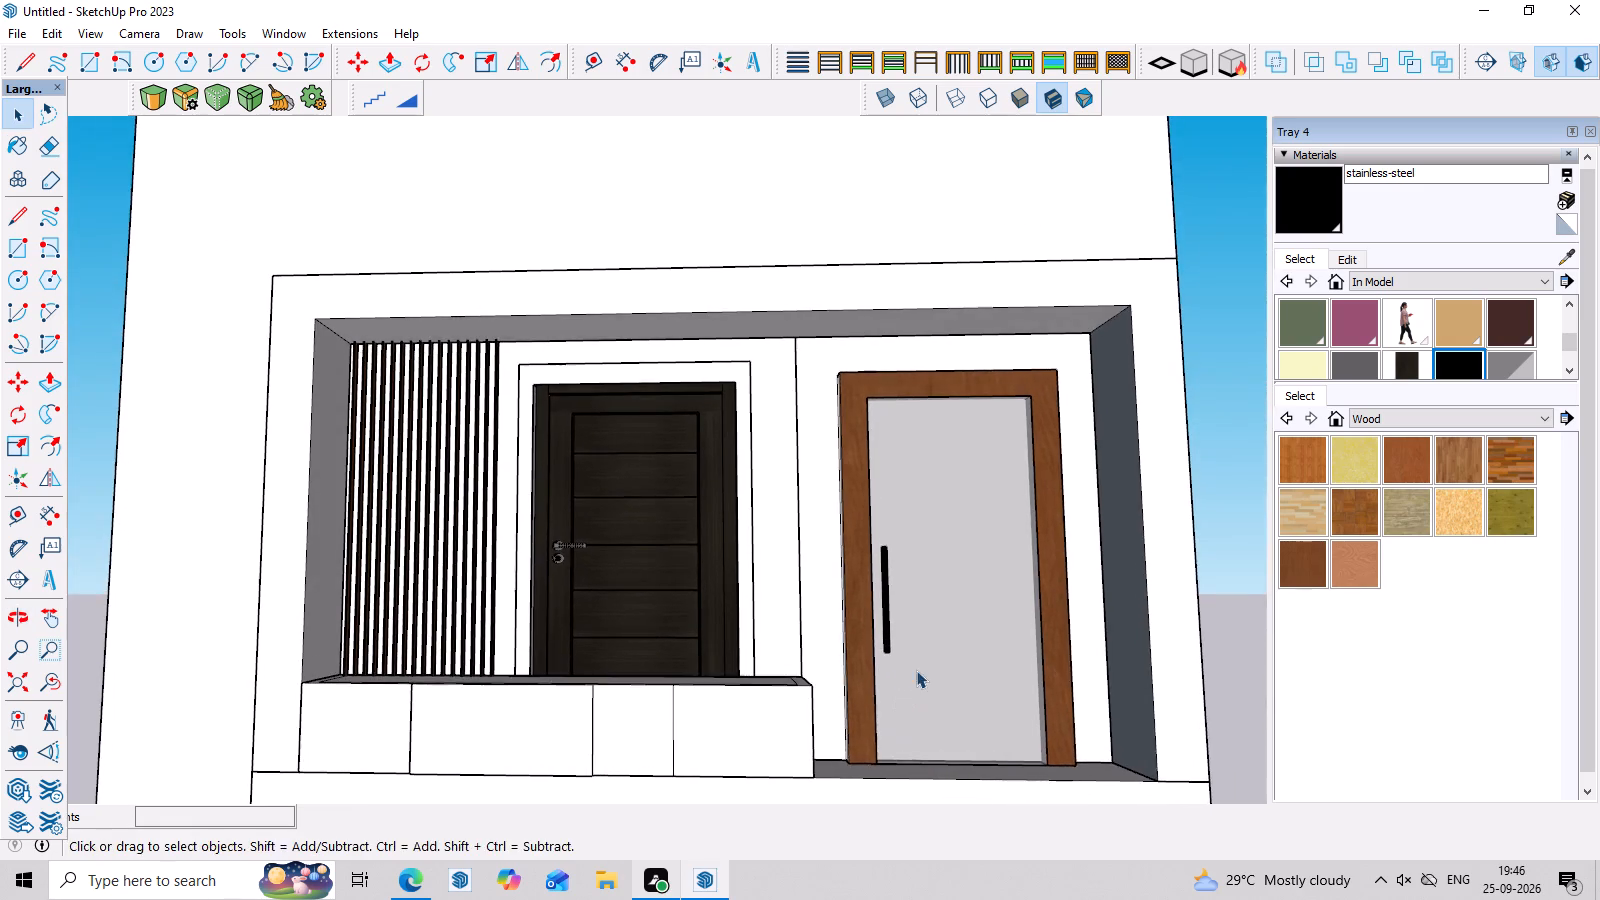
{"action": "middle_click_drag", "start_coordinate": [895, 682], "coordinate": [900, 828]}
{"action": "scroll", "coordinate": [778, 729], "scroll_direction": "up", "scroll_amount": 2}
{"action": "middle_click_drag", "start_coordinate": [784, 716], "coordinate": [788, 781]}
{"action": "key", "text": "space"}
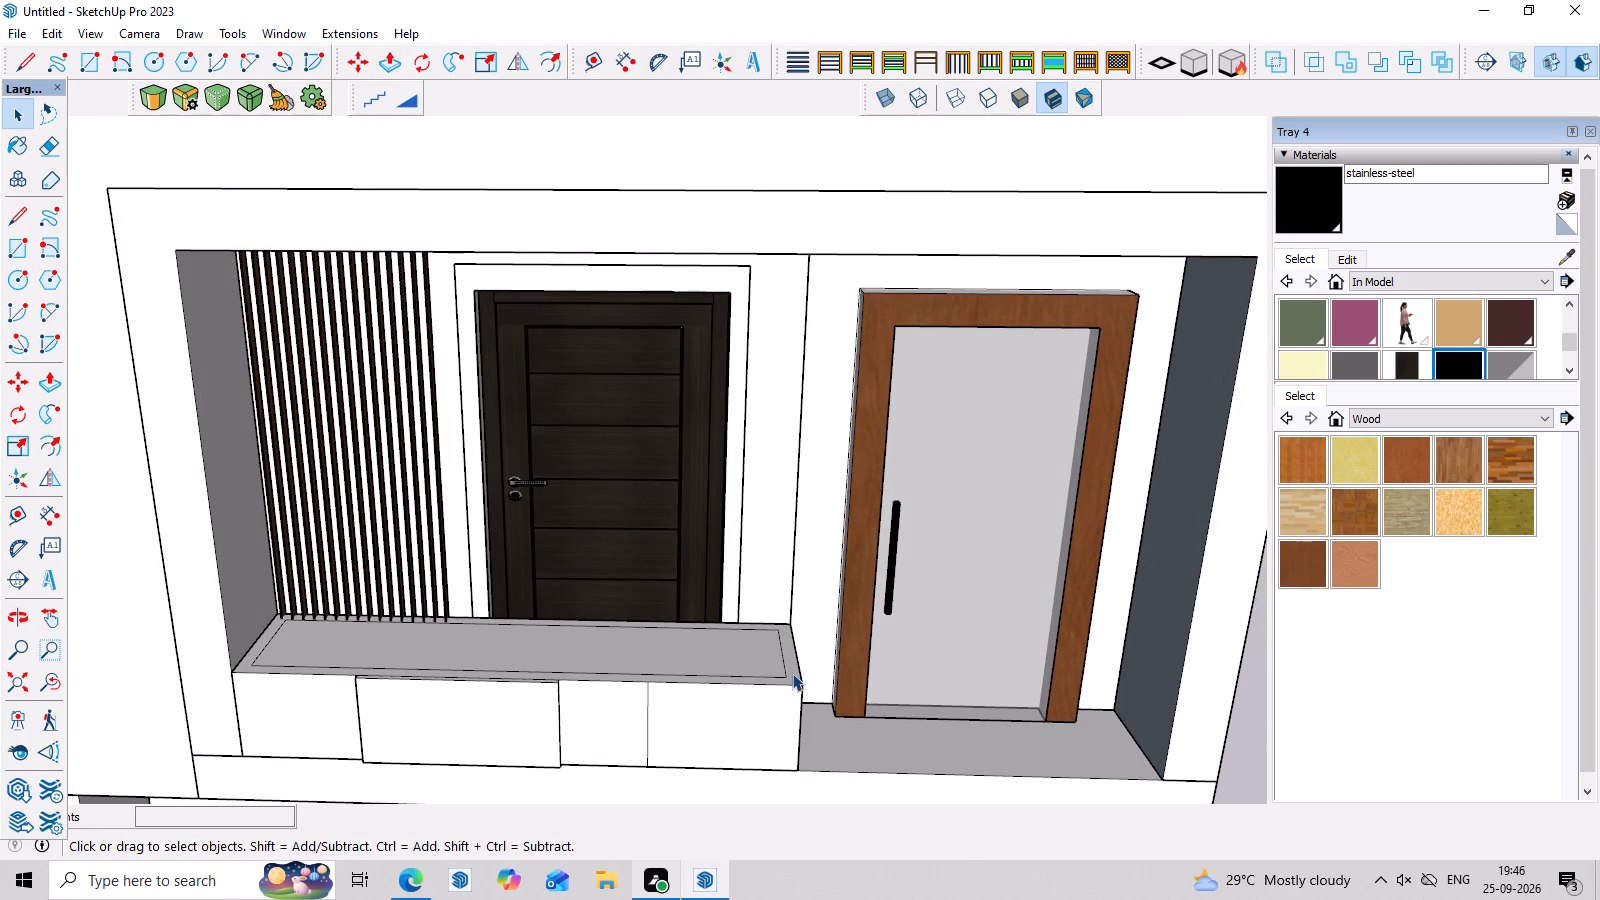
{"action": "double_click", "coordinate": [792, 673]}
{"action": "left_click", "coordinate": [792, 673]}
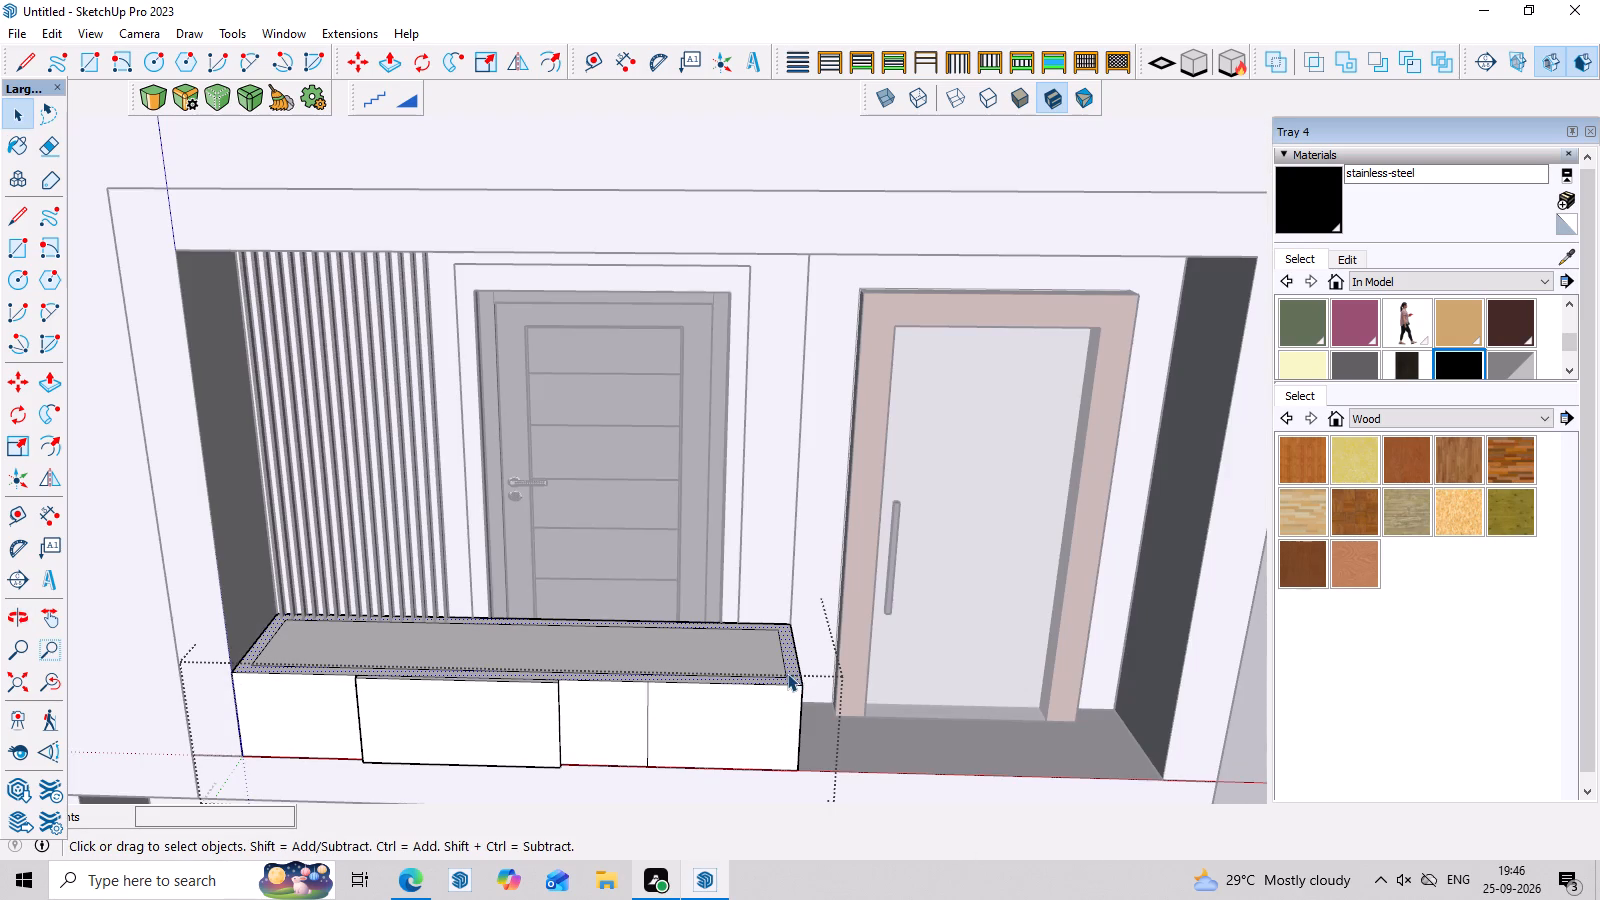
{"action": "key", "text": "p"}
{"action": "left_click", "coordinate": [787, 673]}
{"action": "left_click", "coordinate": [791, 648]}
{"action": "key", "text": "space"}
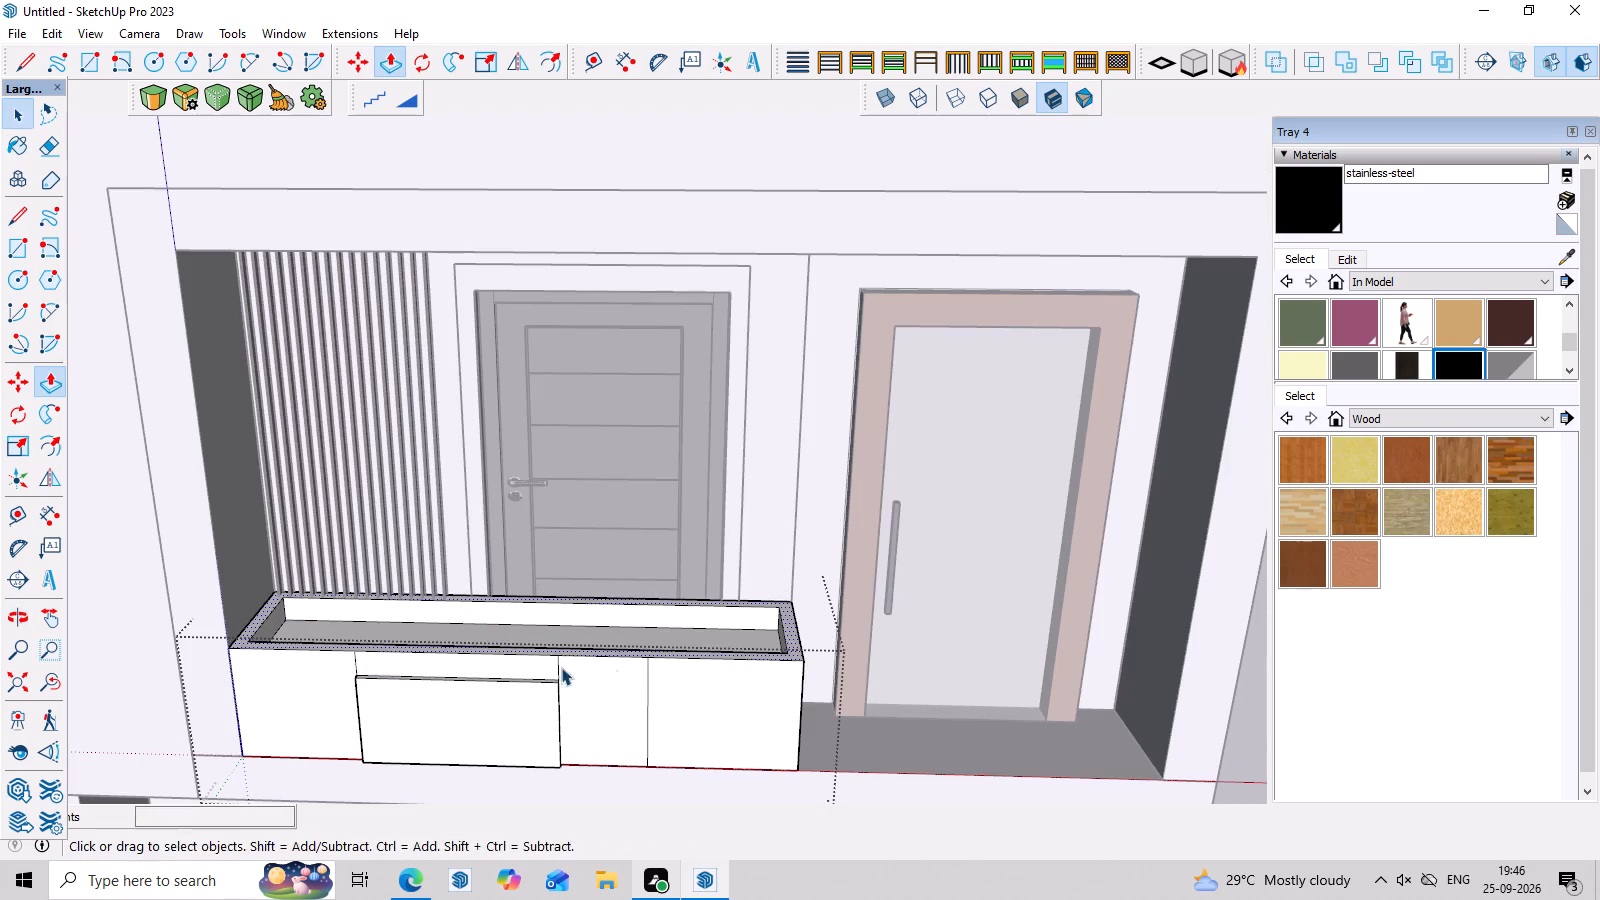
Extend the protruding front panel's top face upward to the level of the block's raised rim.
{"action": "middle_click_drag", "start_coordinate": [517, 668], "coordinate": [528, 734]}
{"action": "scroll", "coordinate": [502, 701], "scroll_direction": "up", "scroll_amount": 6}
{"action": "middle_click_drag", "start_coordinate": [510, 681], "coordinate": [509, 756]}
{"action": "scroll", "coordinate": [522, 685], "scroll_direction": "up", "scroll_amount": 3}
{"action": "key", "text": "space"}
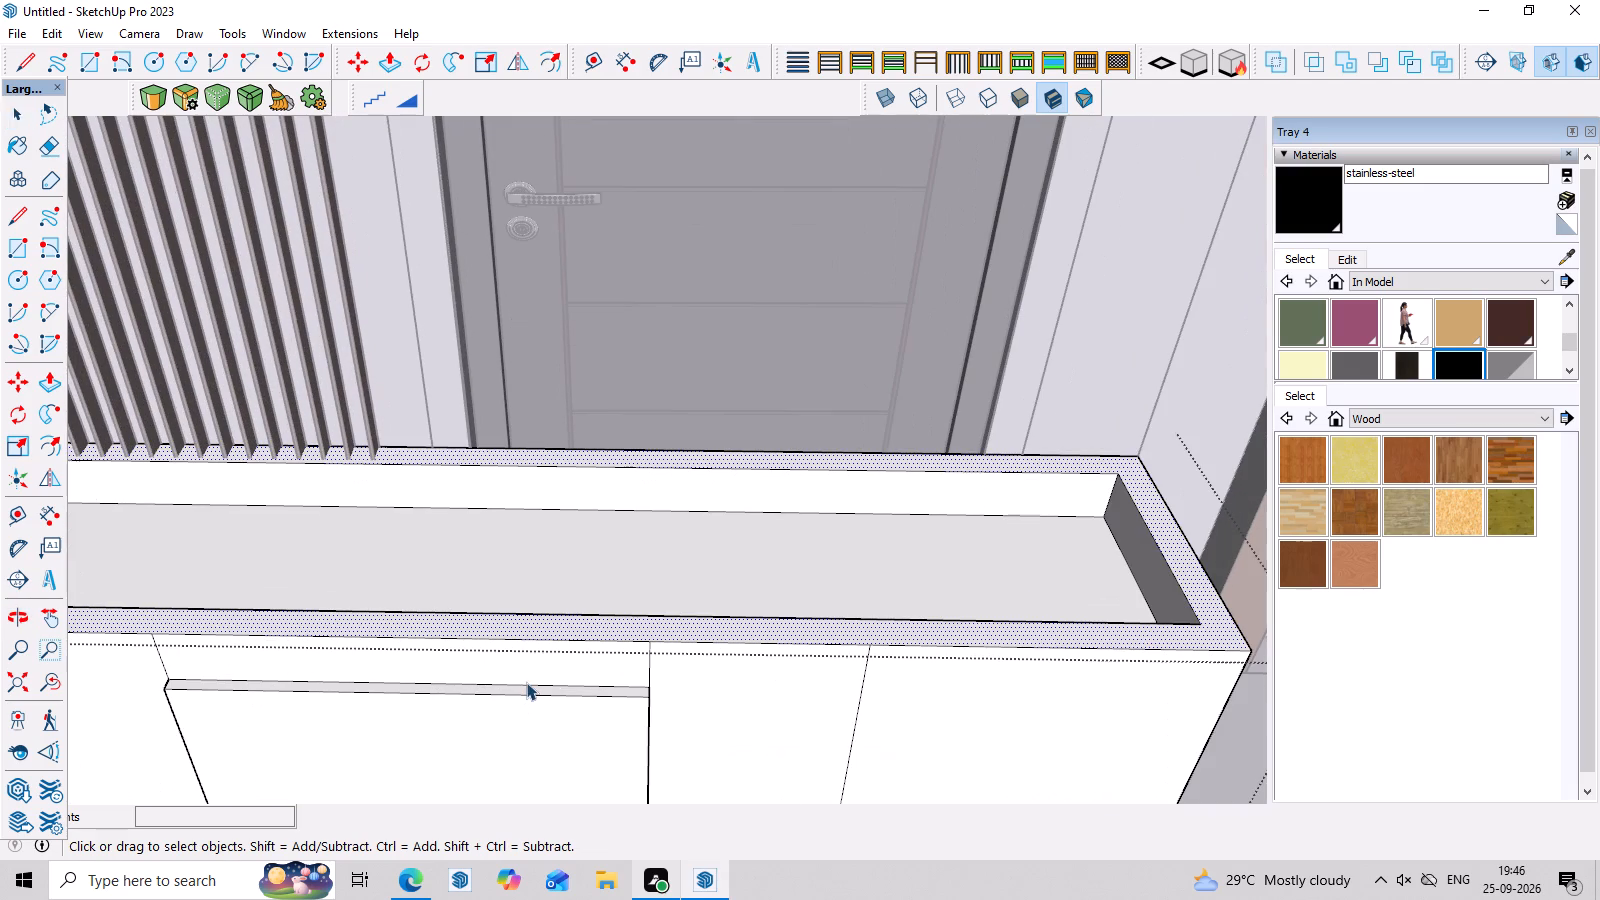
{"action": "double_click", "coordinate": [532, 691]}
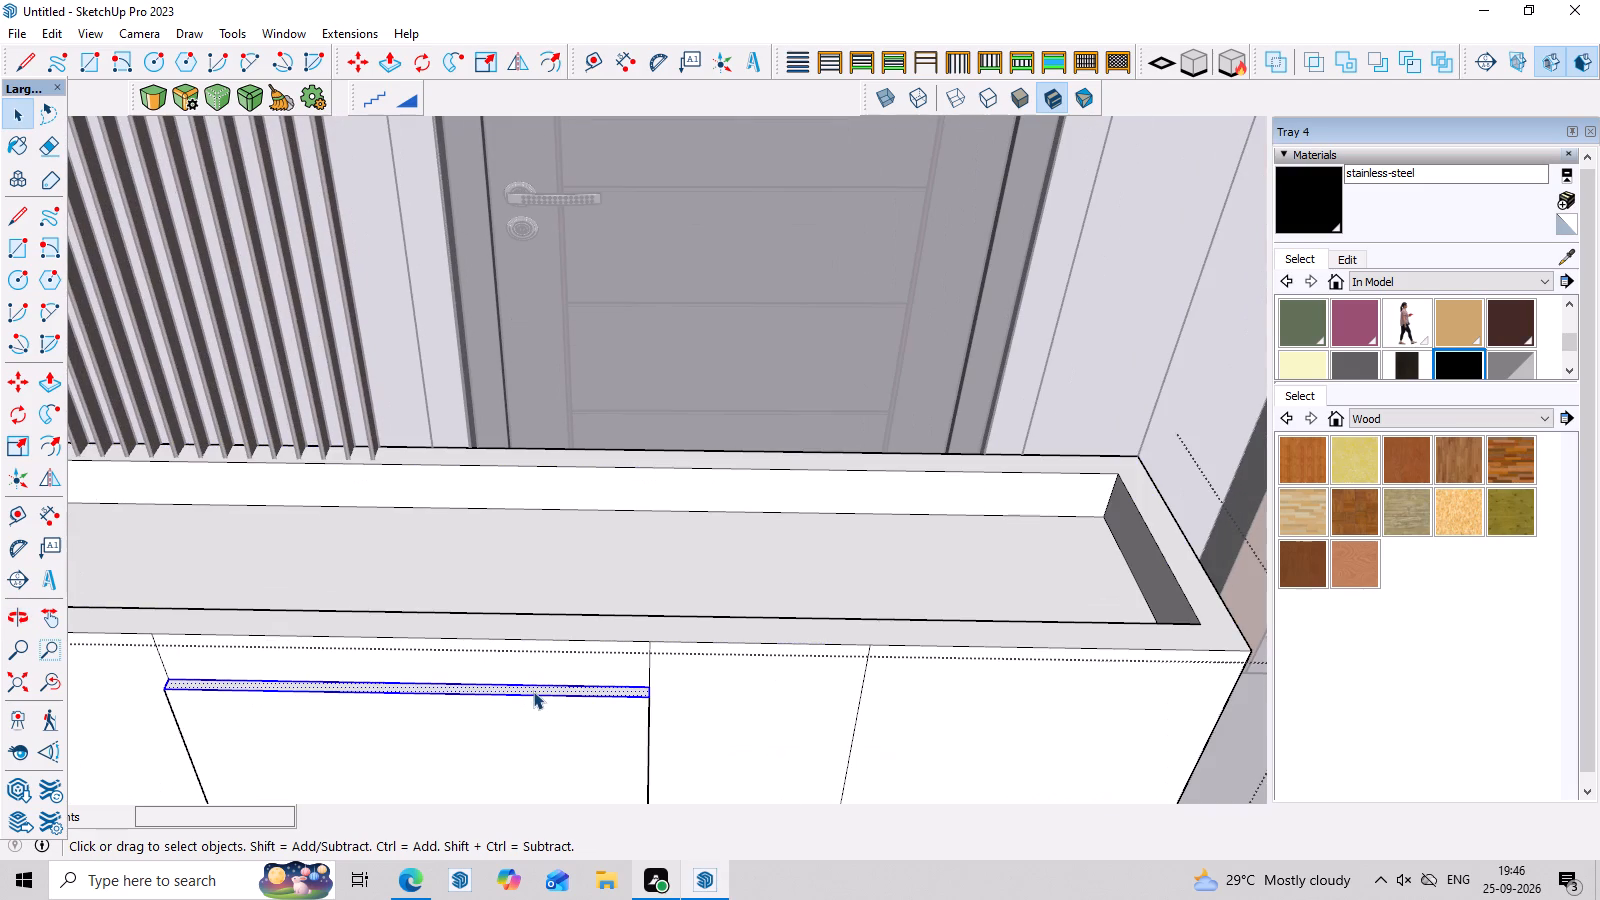
{"action": "key", "text": "p"}
{"action": "left_click", "coordinate": [533, 691]}
{"action": "left_click", "coordinate": [643, 644]}
{"action": "scroll", "coordinate": [650, 678], "scroll_direction": "down", "scroll_amount": 12}
{"action": "middle_click_drag", "start_coordinate": [826, 703], "coordinate": [833, 542]}
{"action": "key", "text": "space"}
Cut away the recessed face inside the block's rim and the face exposed beneath it.
{"action": "middle_click_drag", "start_coordinate": [806, 630], "coordinate": [806, 638]}
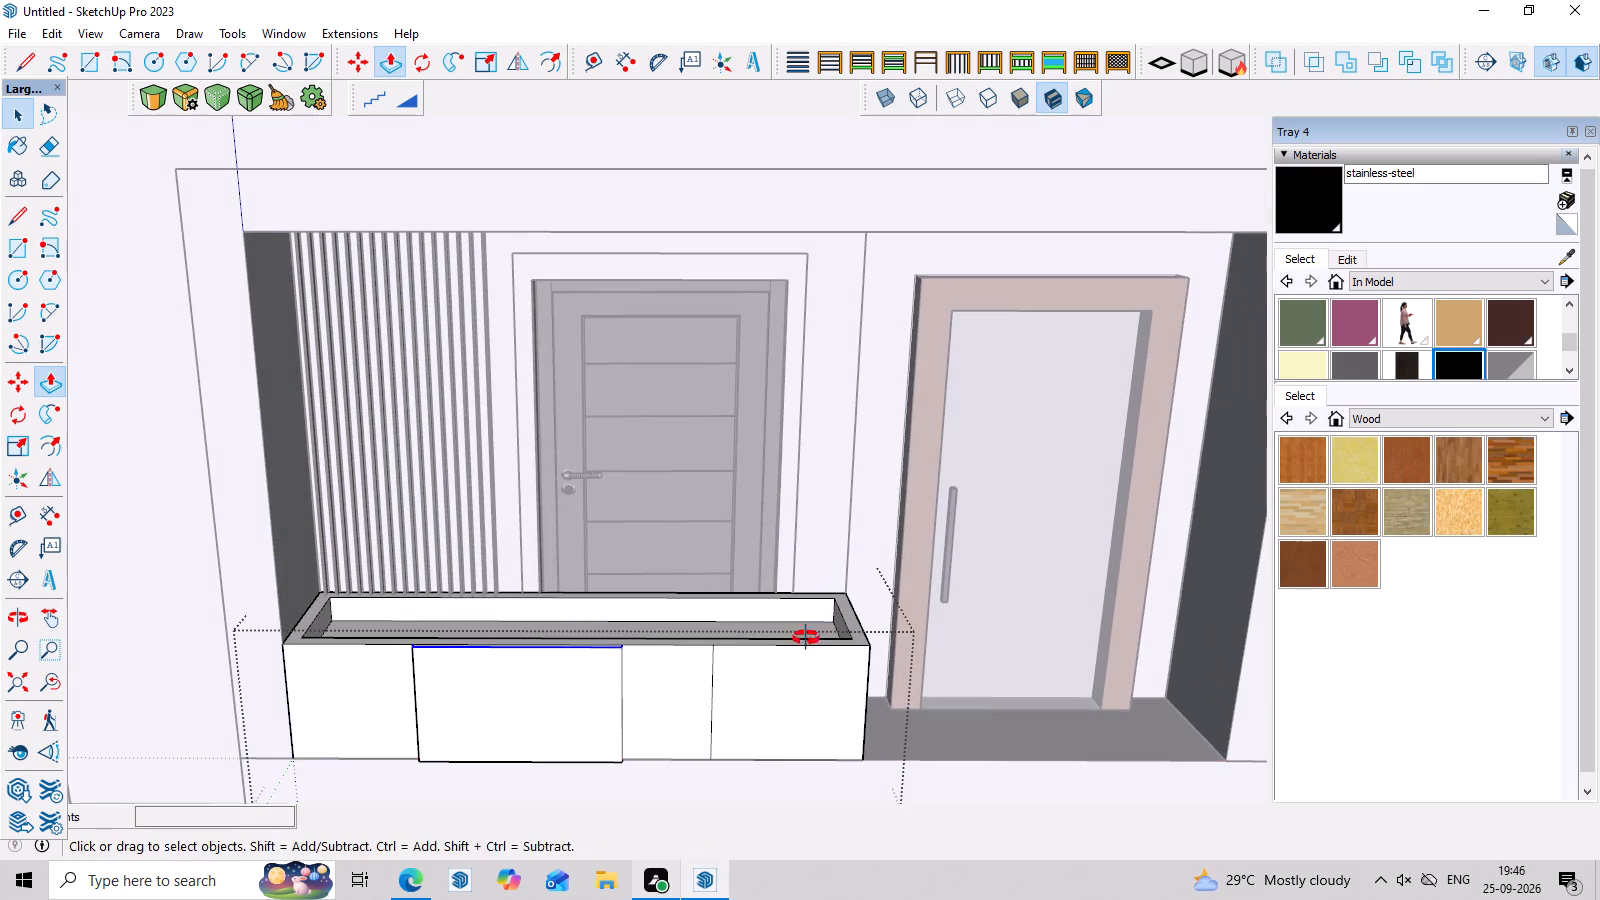
{"action": "middle_click_drag", "start_coordinate": [806, 638], "coordinate": [801, 754]}
{"action": "middle_click_drag", "start_coordinate": [776, 619], "coordinate": [777, 671]}
{"action": "left_click", "coordinate": [778, 615]}
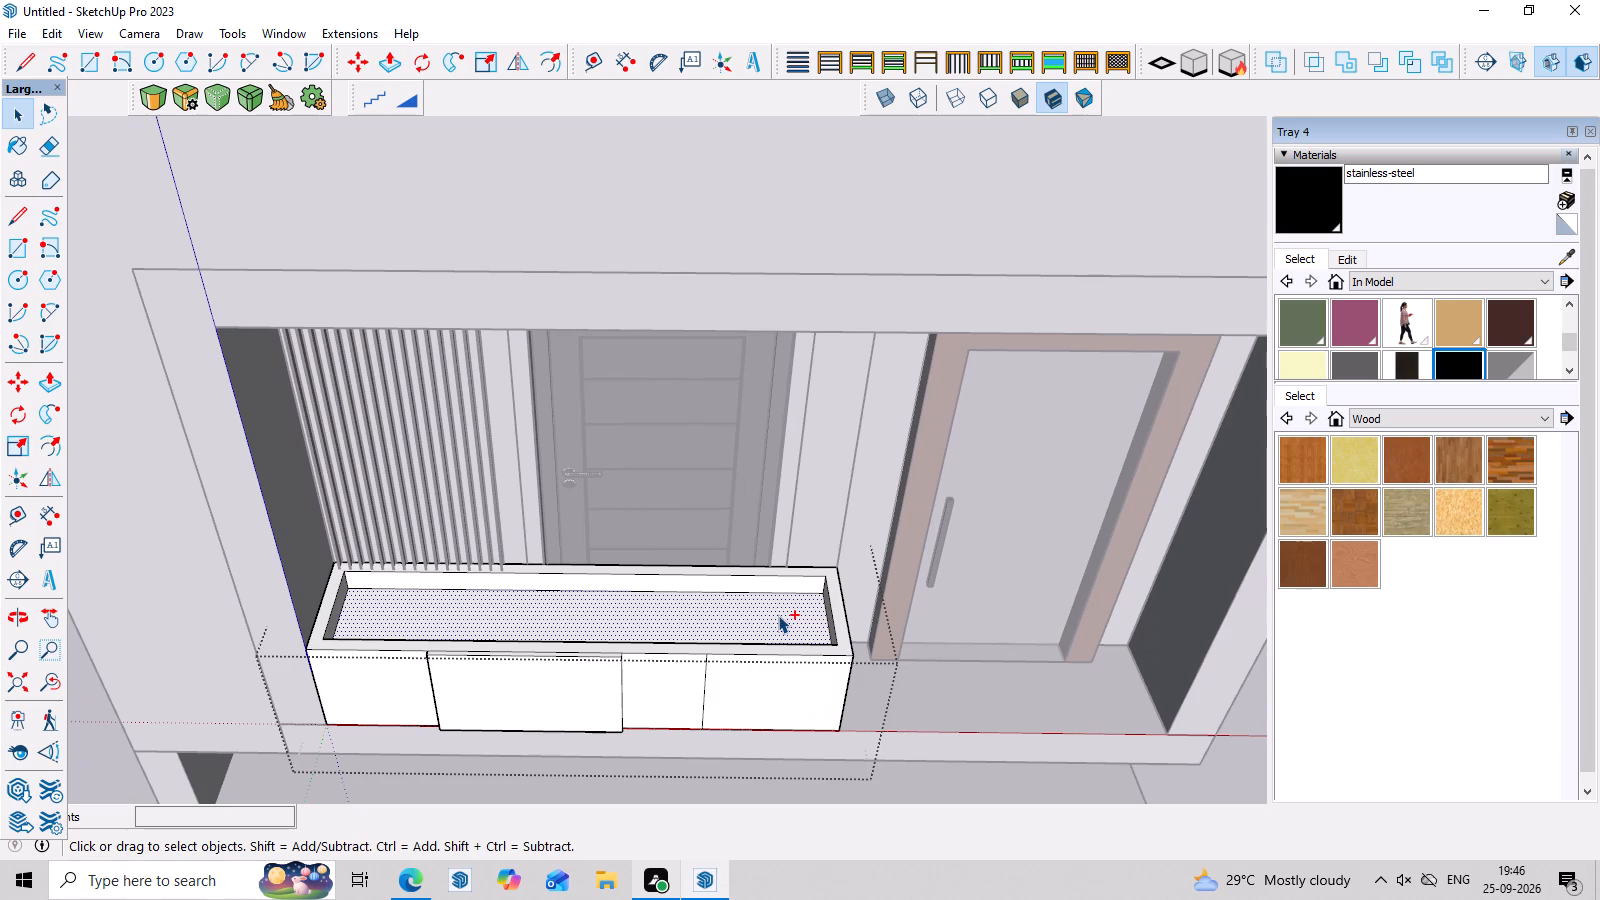
{"action": "key", "text": "ctrl+x"}
{"action": "scroll", "coordinate": [779, 618], "scroll_direction": "down", "scroll_amount": 7}
{"action": "middle_click_drag", "start_coordinate": [798, 666], "coordinate": [799, 724]}
{"action": "scroll", "coordinate": [768, 616], "scroll_direction": "up", "scroll_amount": 3}
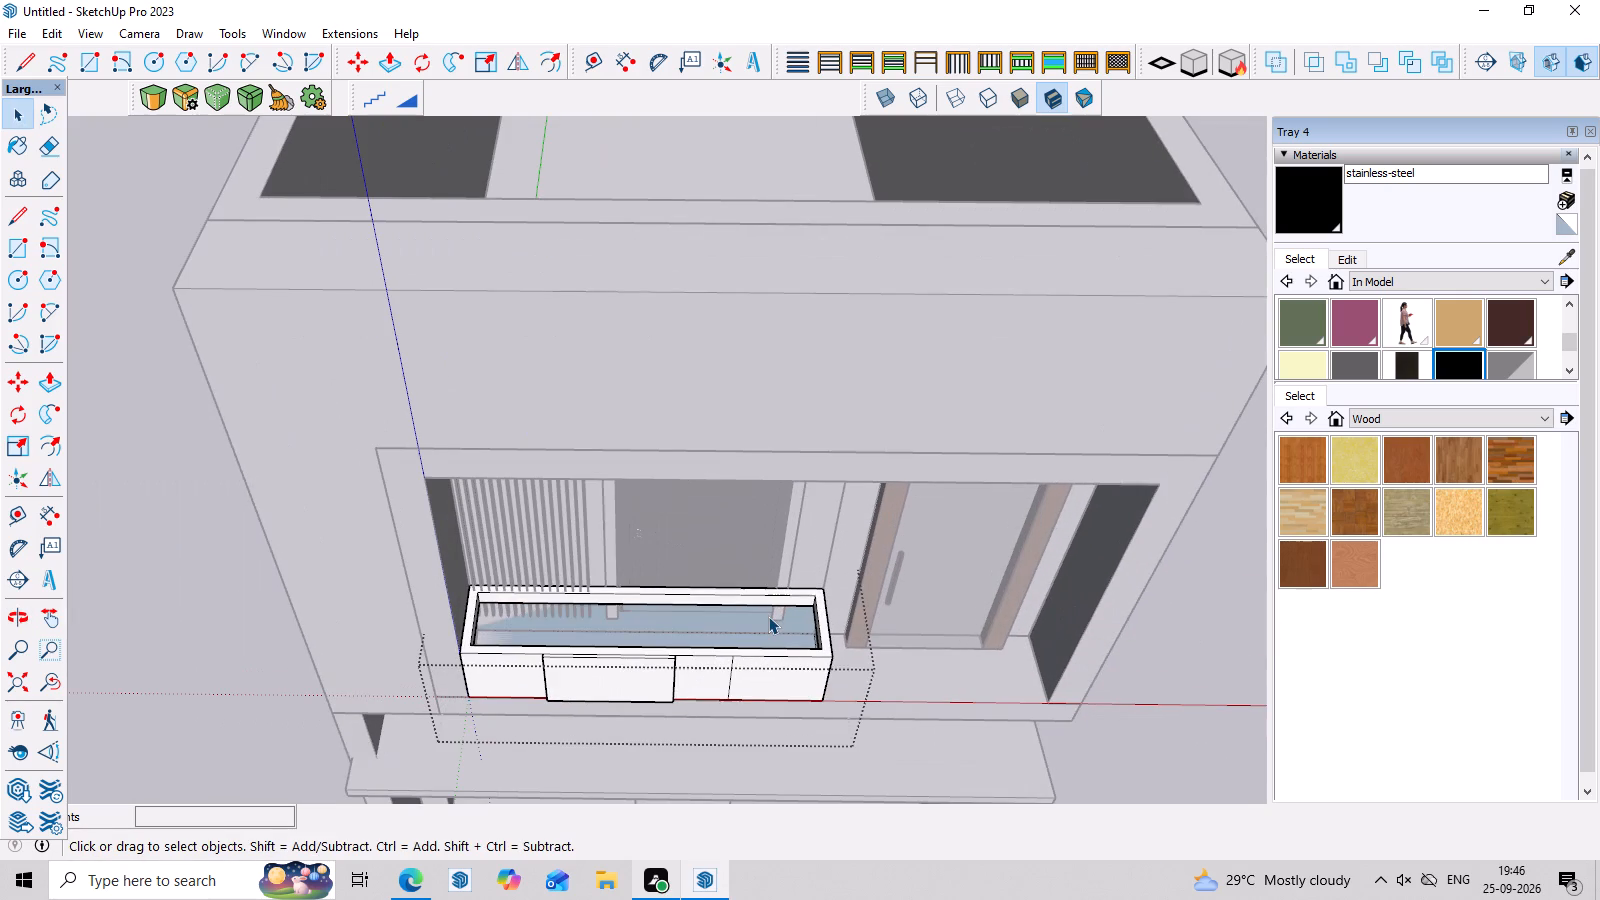
{"action": "left_click", "coordinate": [768, 616]}
{"action": "key", "text": "ctrl+x"}
Close the block's top opening with a rectangle about 8' 4" by 1' 7" between the rim's opposite inner corners.
{"action": "scroll", "coordinate": [768, 616], "scroll_direction": "down", "scroll_amount": 3}
{"action": "middle_click_drag", "start_coordinate": [778, 725], "coordinate": [778, 784]}
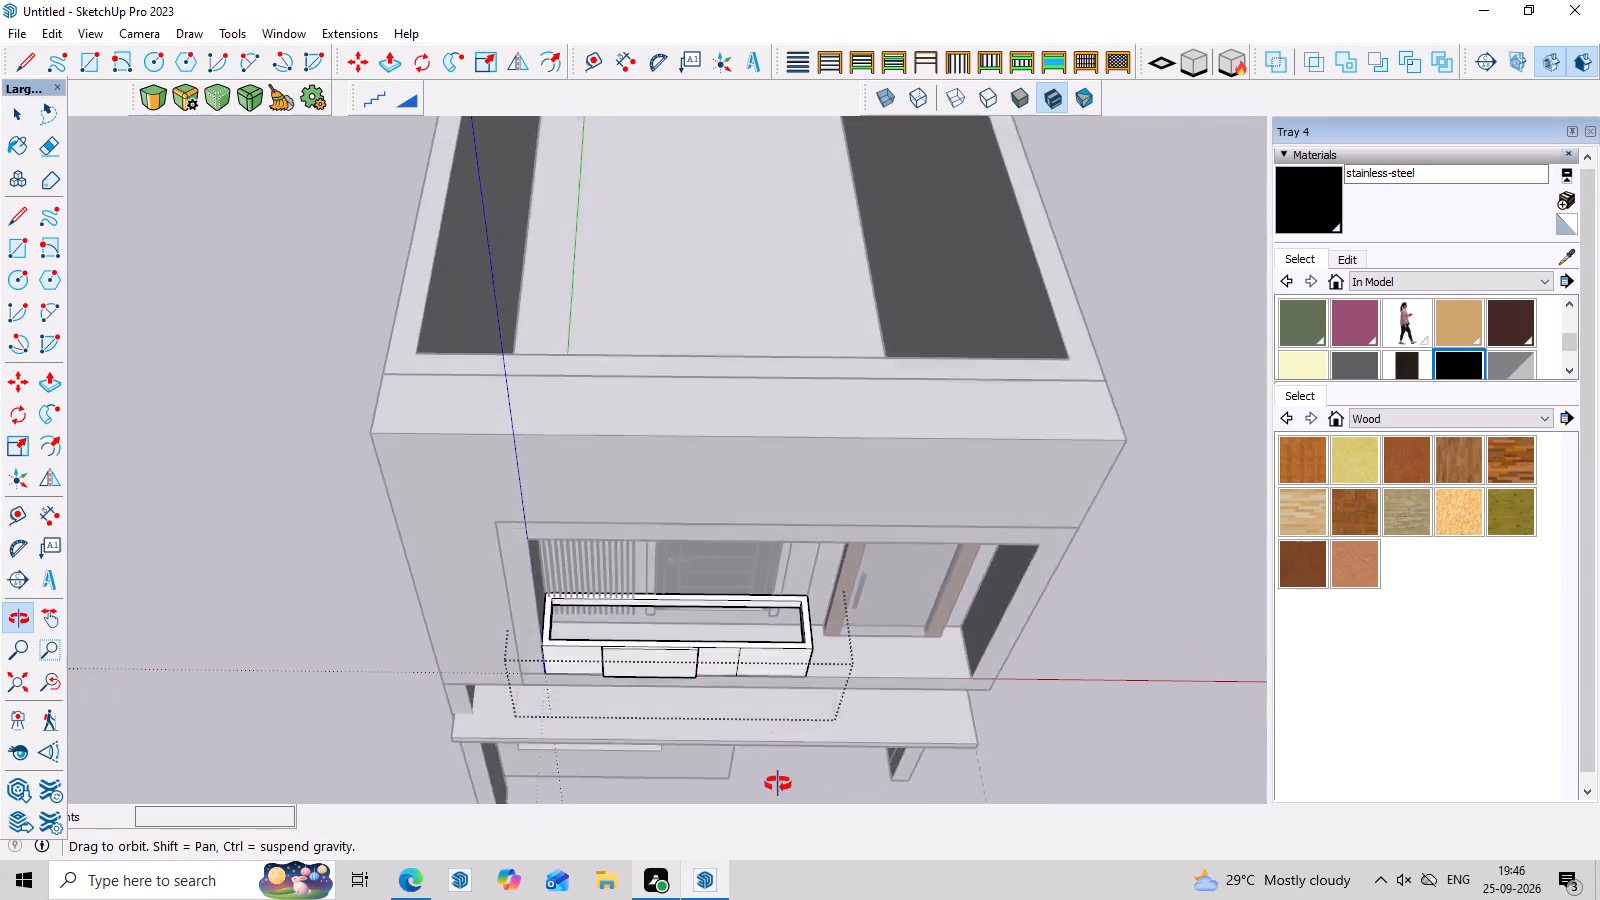
{"action": "scroll", "coordinate": [778, 791], "scroll_direction": "down", "scroll_amount": 1}
{"action": "middle_click_drag", "start_coordinate": [778, 784], "coordinate": [778, 791]}
{"action": "scroll", "coordinate": [805, 654], "scroll_direction": "up", "scroll_amount": 4}
{"action": "middle_click_drag", "start_coordinate": [805, 676], "coordinate": [796, 770]}
{"action": "scroll", "coordinate": [807, 730], "scroll_direction": "up", "scroll_amount": 1}
{"action": "middle_click_drag", "start_coordinate": [814, 706], "coordinate": [831, 563]}
{"action": "scroll", "coordinate": [495, 593], "scroll_direction": "up", "scroll_amount": 4}
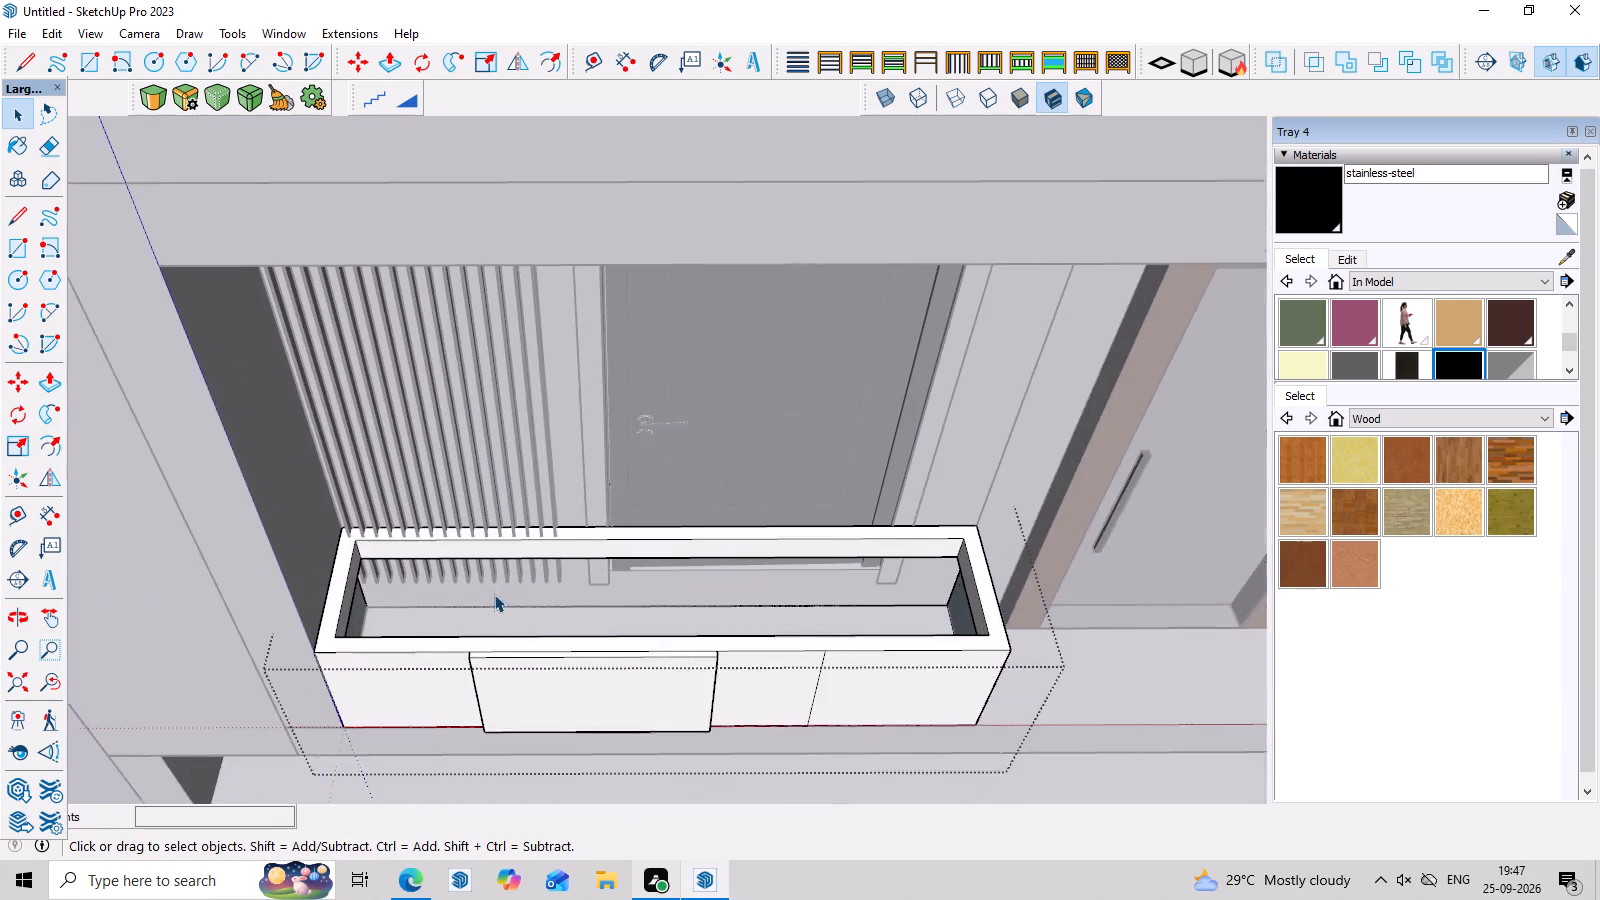
{"action": "scroll", "coordinate": [444, 578], "scroll_direction": "up", "scroll_amount": 2}
{"action": "key", "text": "r"}
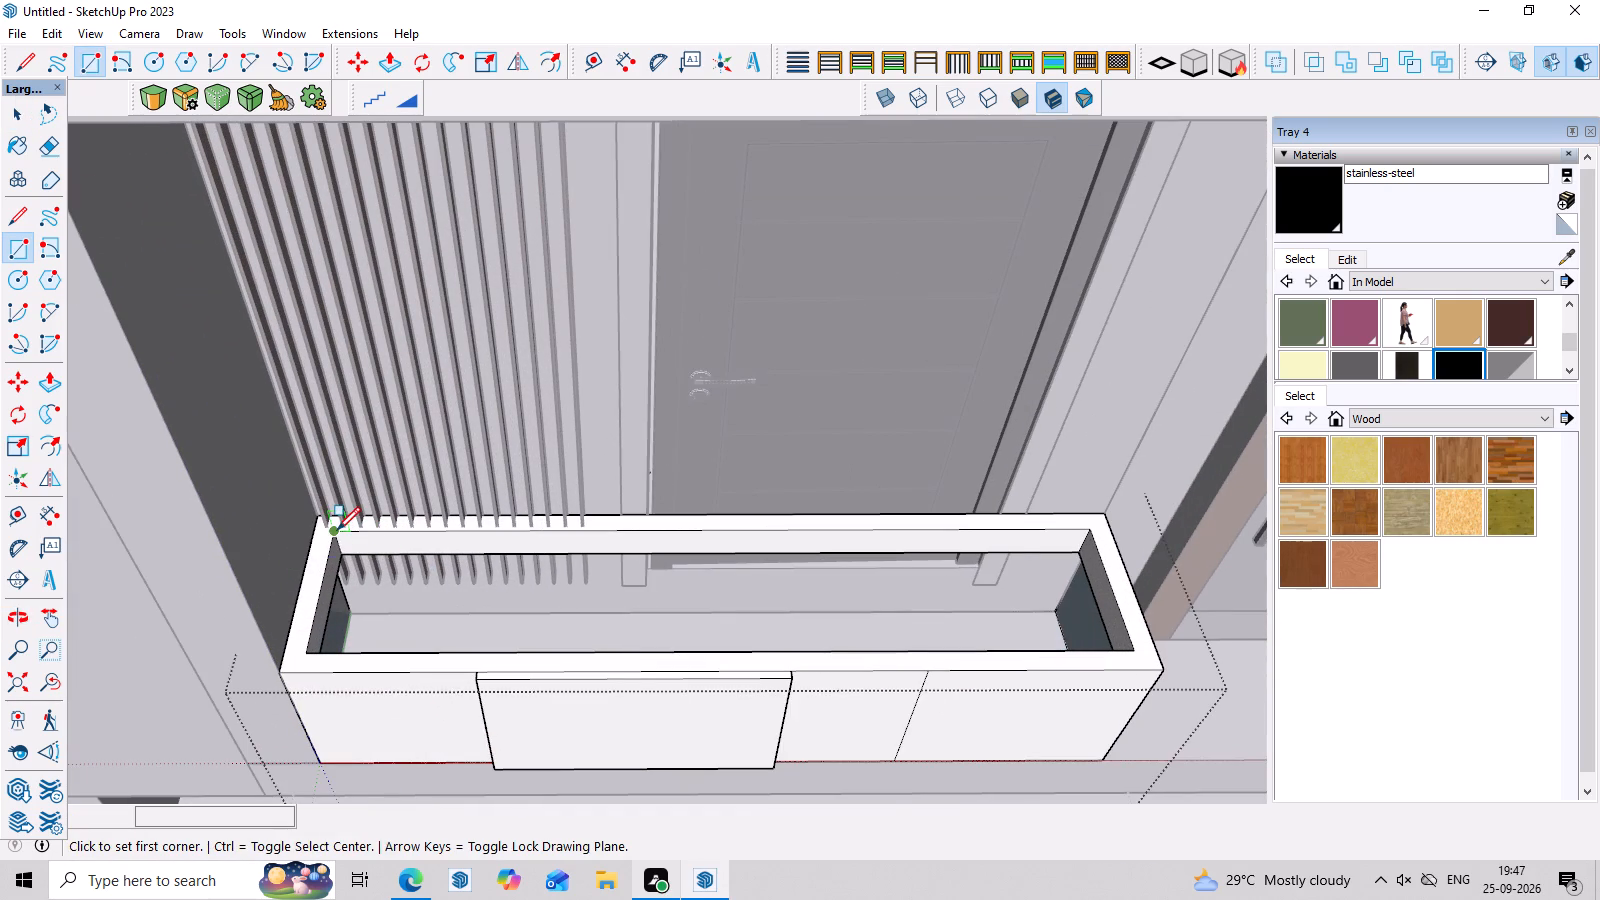
{"action": "left_click", "coordinate": [337, 530]}
{"action": "left_click", "coordinate": [1133, 654]}
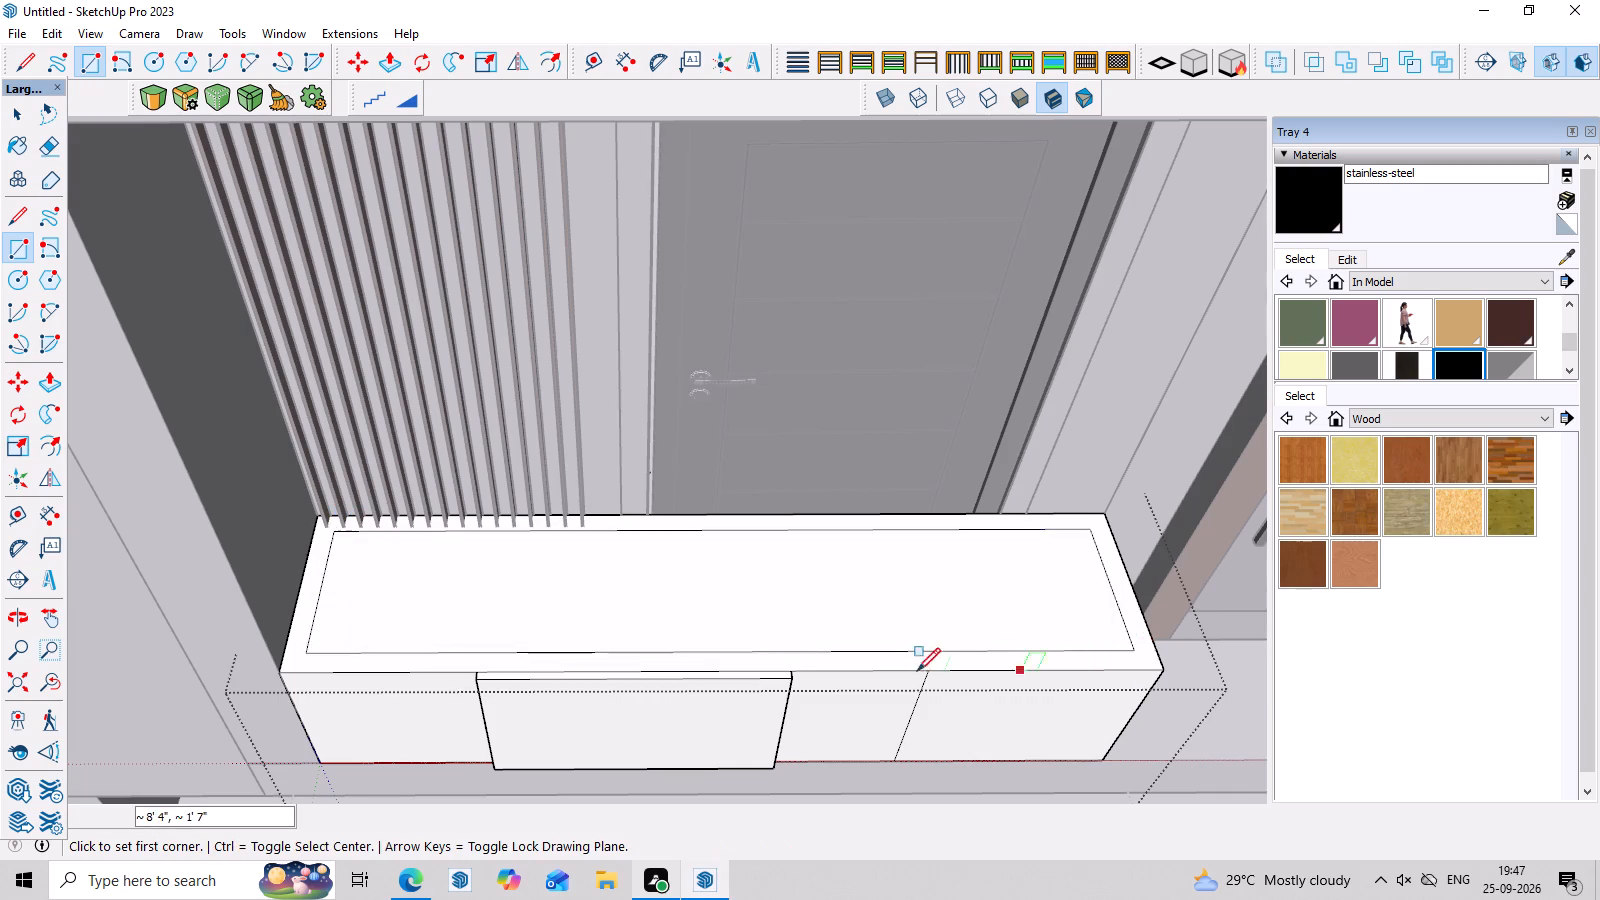
{"action": "scroll", "coordinate": [812, 669], "scroll_direction": "down", "scroll_amount": 16}
{"action": "middle_click_drag", "start_coordinate": [941, 778], "coordinate": [947, 474]}
{"action": "scroll", "coordinate": [1125, 592], "scroll_direction": "down", "scroll_amount": 3}
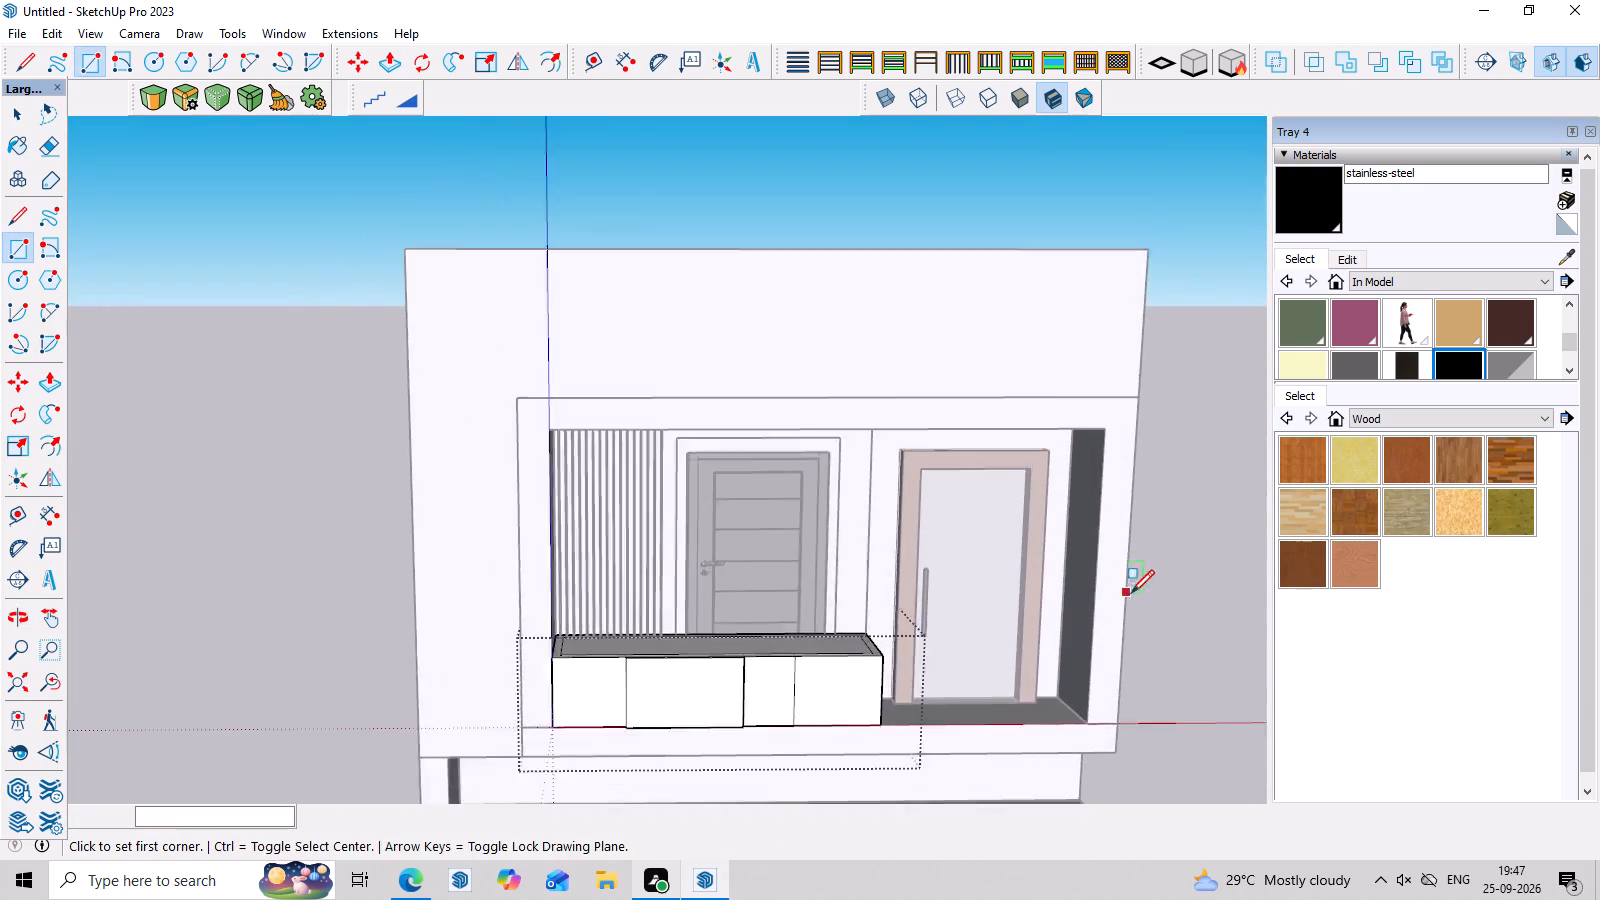
Leave the low block's group and draw a rectangle across the gap between the block's end and the opening's right-hand side wall.
{"action": "middle_click_drag", "start_coordinate": [1213, 625], "coordinate": [1011, 537]}
{"action": "scroll", "coordinate": [1215, 685], "scroll_direction": "up", "scroll_amount": 2}
{"action": "middle_click_drag", "start_coordinate": [1234, 671], "coordinate": [1307, 626]}
{"action": "key", "text": "Escape"}
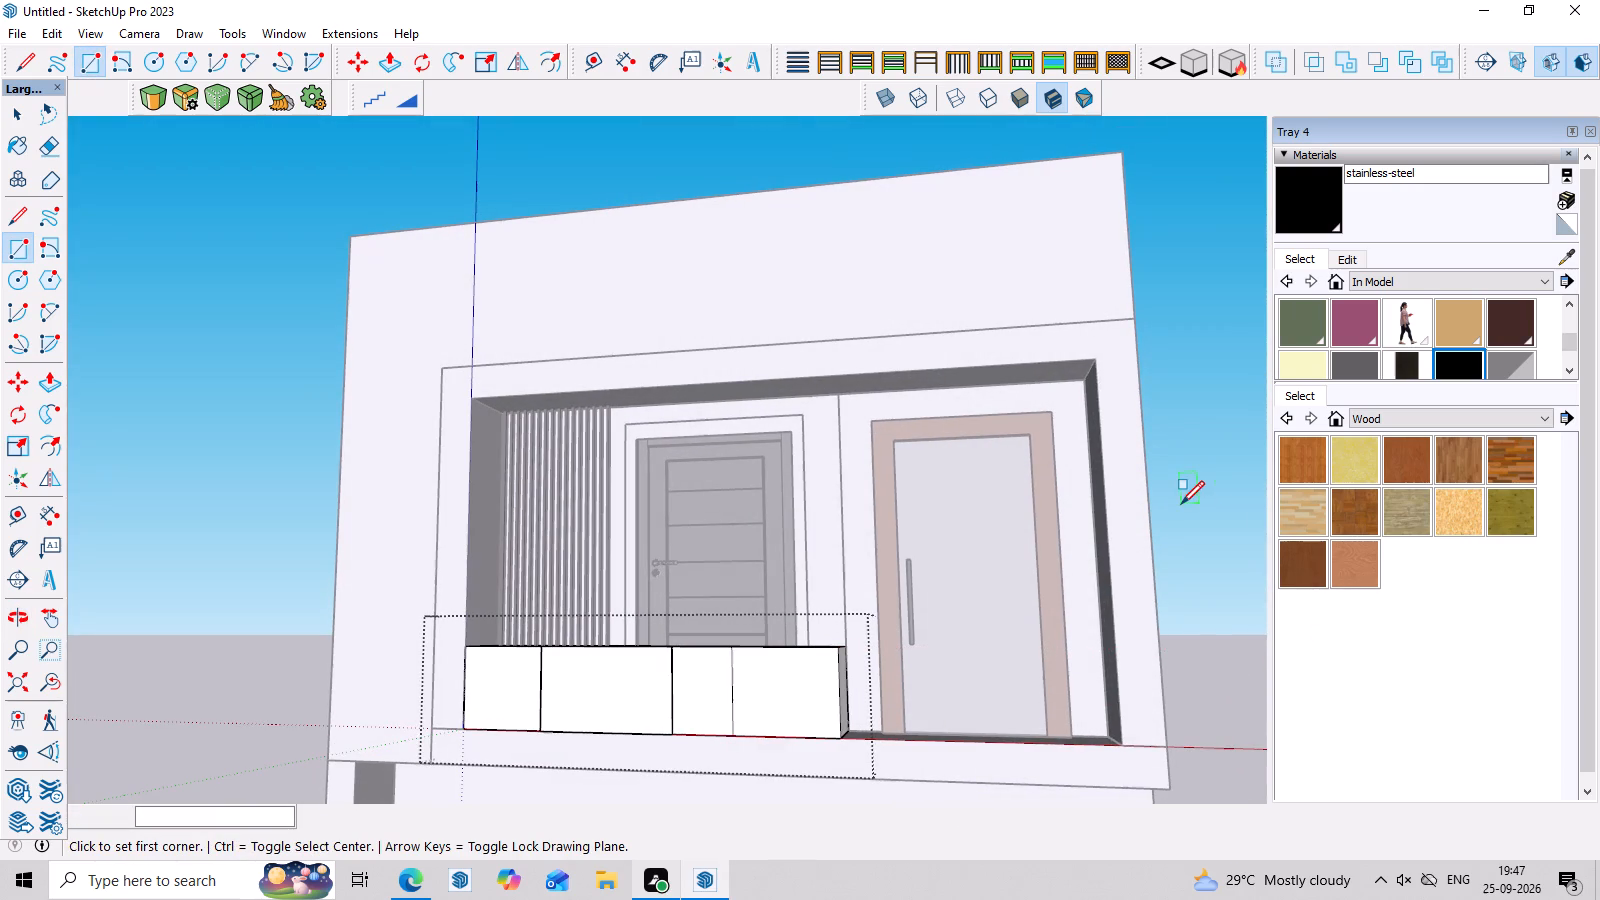
{"action": "left_click", "coordinate": [1209, 492]}
{"action": "key", "text": "space"}
{"action": "left_click", "coordinate": [1199, 422]}
{"action": "scroll", "coordinate": [845, 610], "scroll_direction": "down", "scroll_amount": 6}
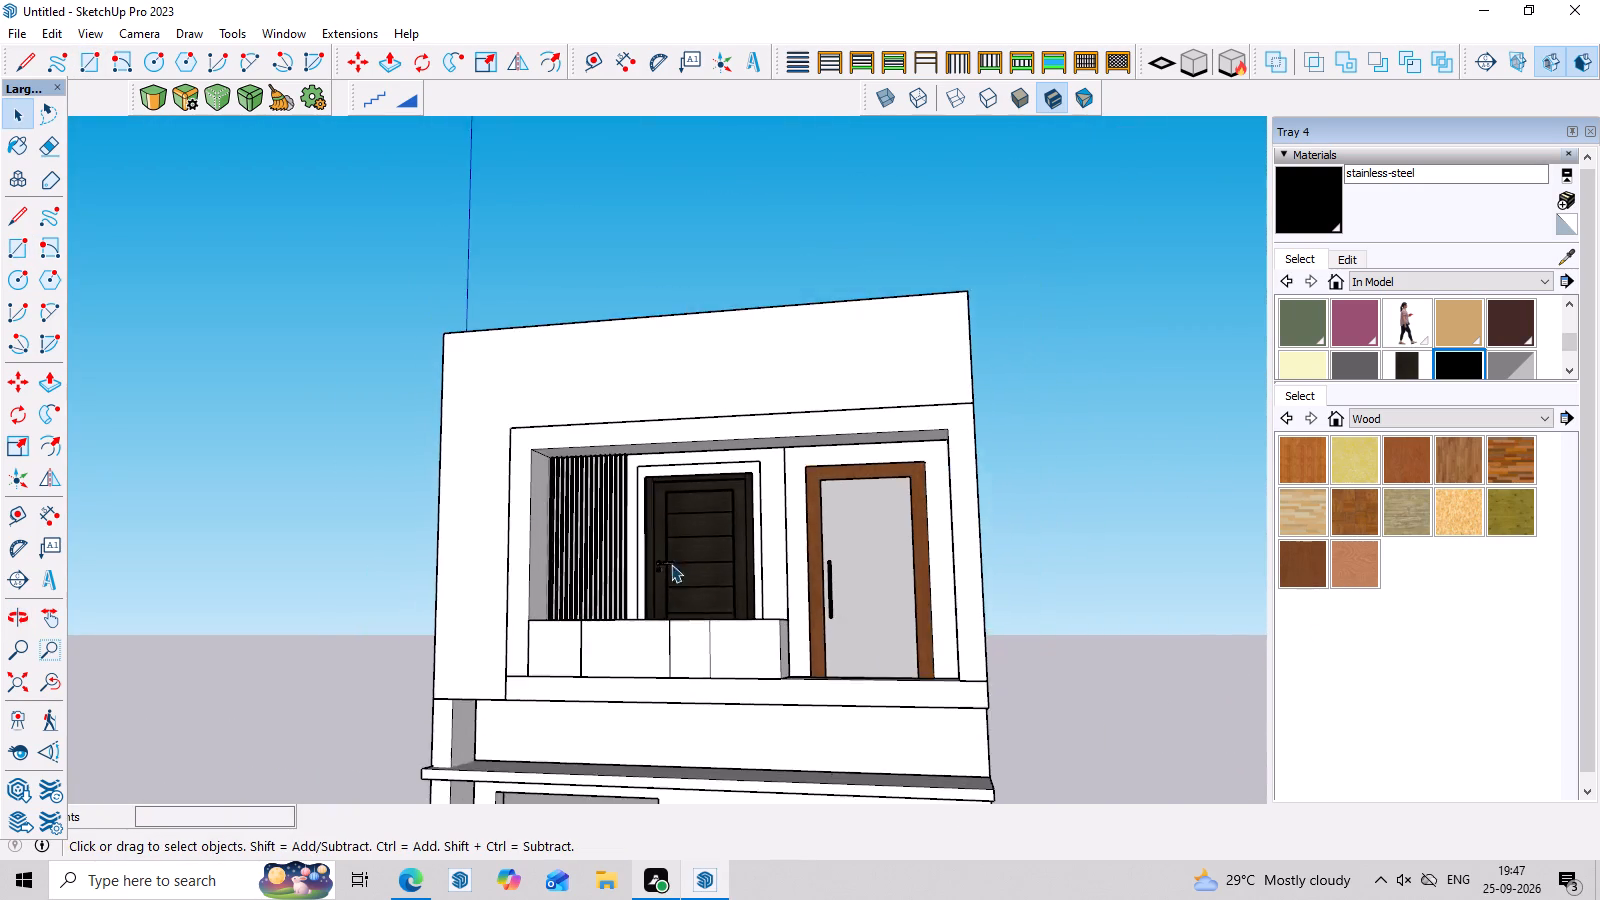
{"action": "middle_click_drag", "start_coordinate": [994, 629], "coordinate": [1130, 662]}
{"action": "scroll", "coordinate": [843, 659], "scroll_direction": "up", "scroll_amount": 3}
{"action": "middle_click_drag", "start_coordinate": [856, 652], "coordinate": [836, 583]}
{"action": "scroll", "coordinate": [662, 562], "scroll_direction": "up", "scroll_amount": 3}
{"action": "middle_click_drag", "start_coordinate": [870, 620], "coordinate": [830, 681]}
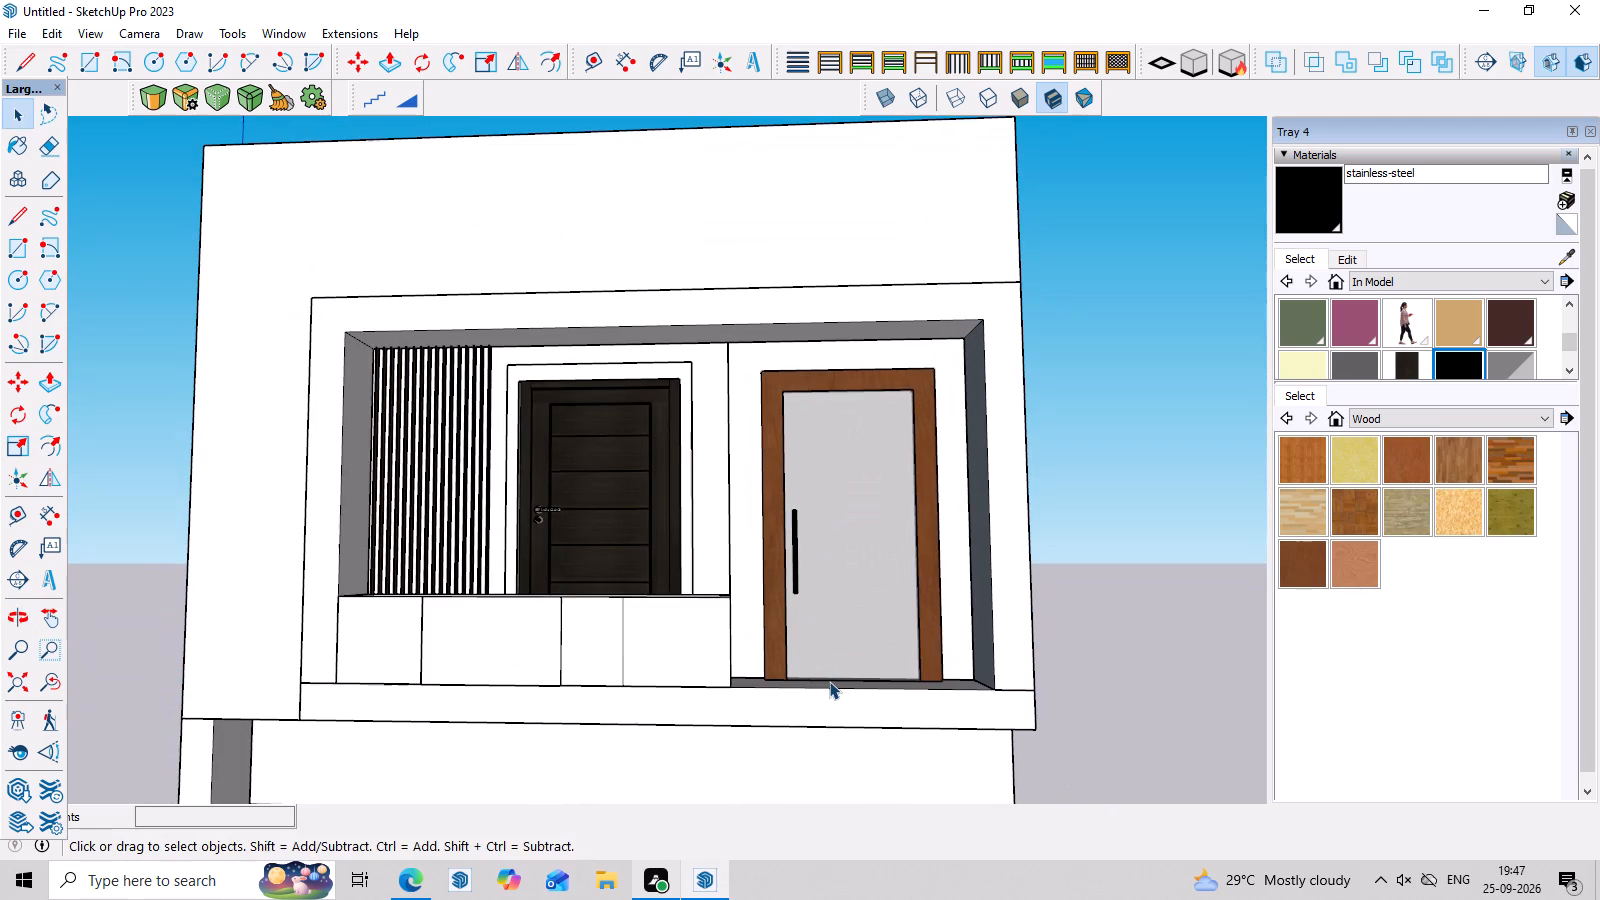
{"action": "key", "text": "r"}
{"action": "left_click", "coordinate": [726, 605]}
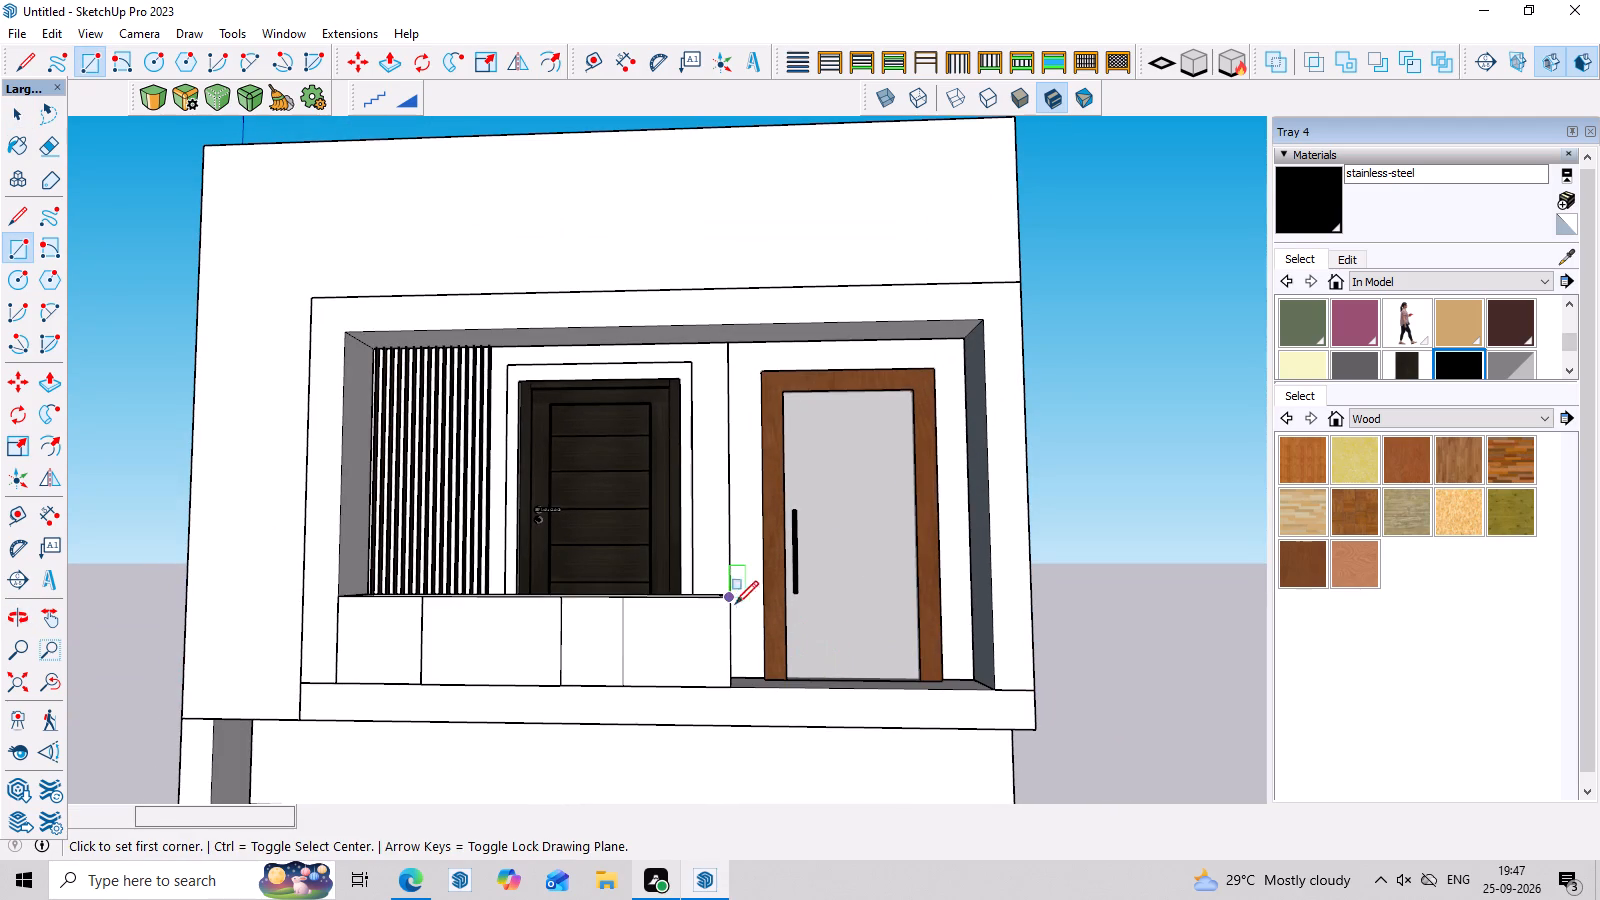
{"action": "left_click", "coordinate": [993, 690]}
{"action": "key", "text": "space"}
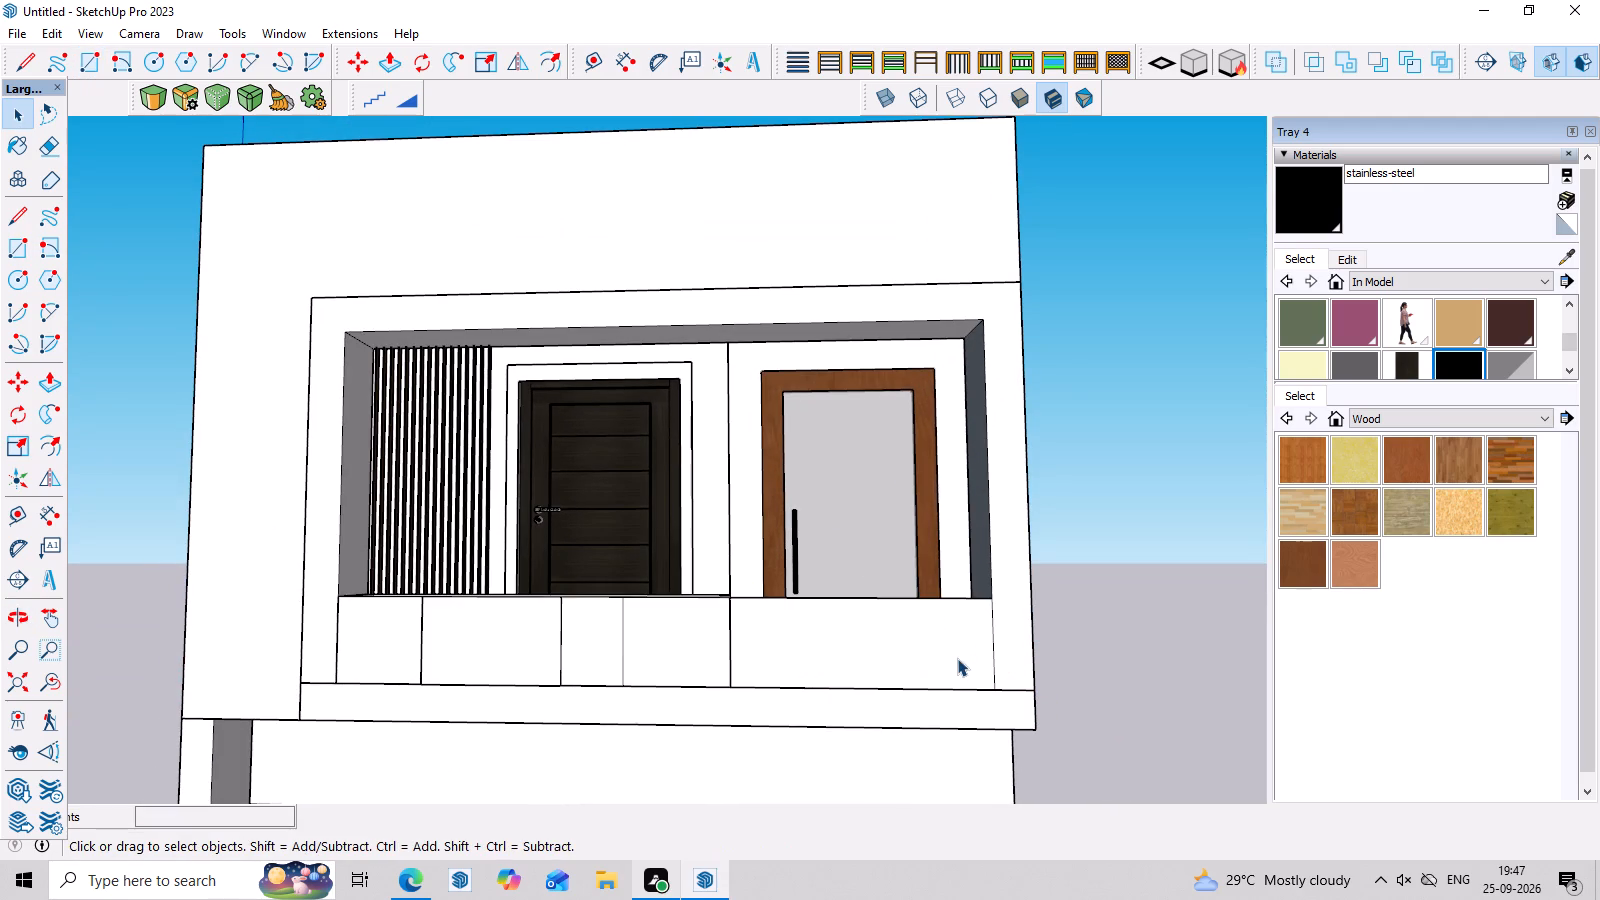
Paint the new panel in front of the wood-framed door with Translucent Glass Gray from the Glass and Mirrors collection.
{"action": "left_click", "coordinate": [957, 658]}
{"action": "left_click", "coordinate": [1441, 410]}
{"action": "scroll", "coordinate": [1431, 549], "scroll_direction": "up", "scroll_amount": 3}
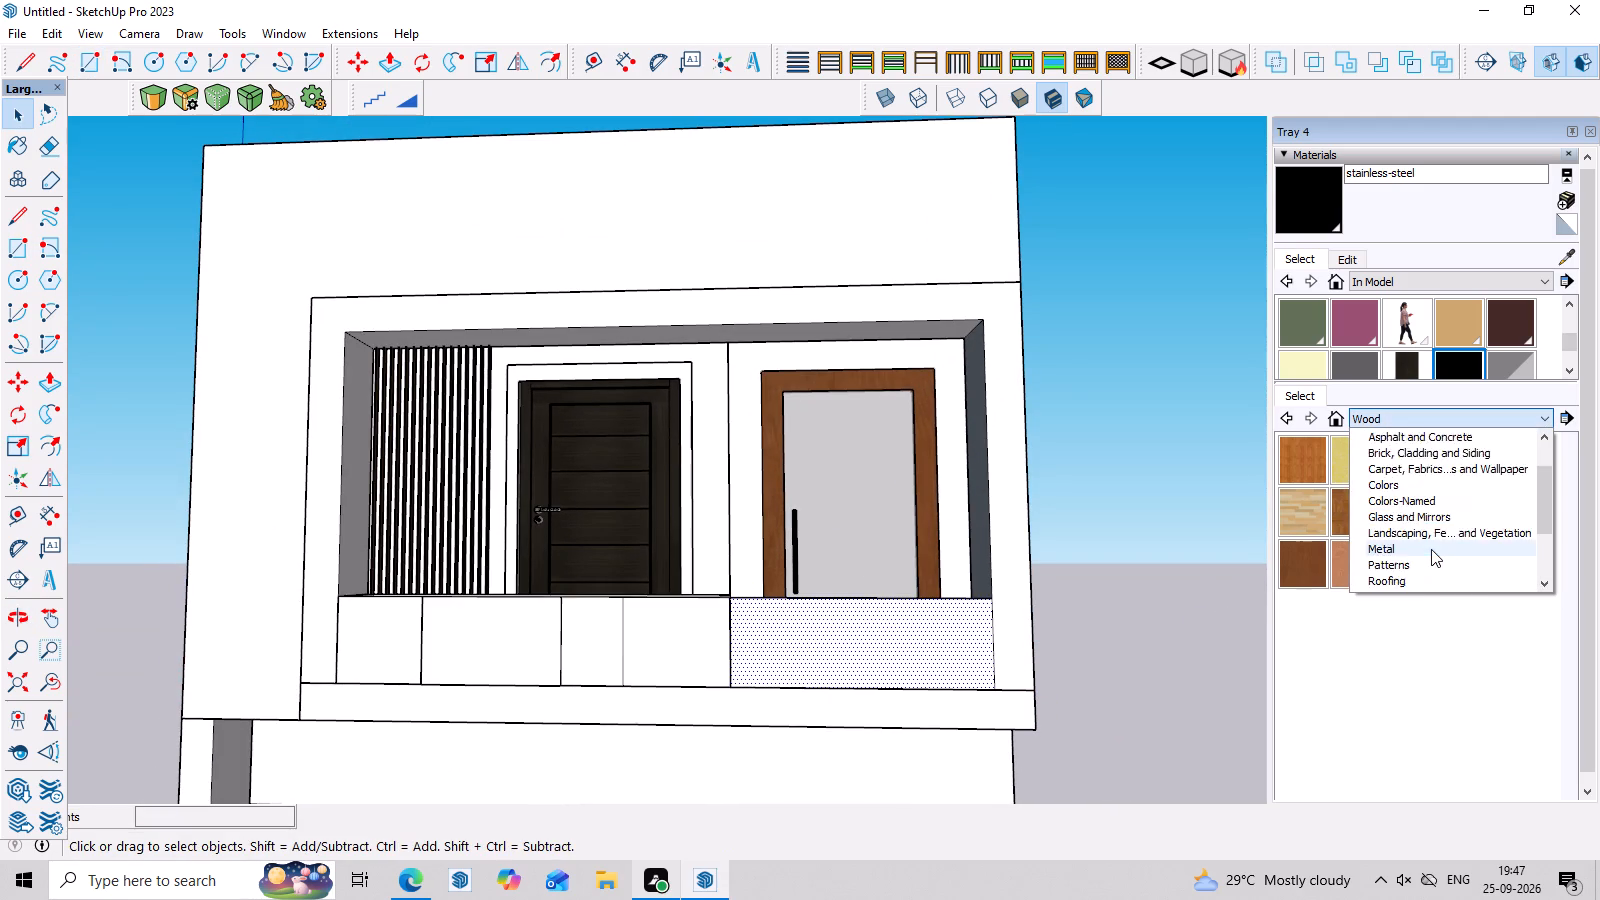
{"action": "scroll", "coordinate": [1429, 563], "scroll_direction": "down", "scroll_amount": 2}
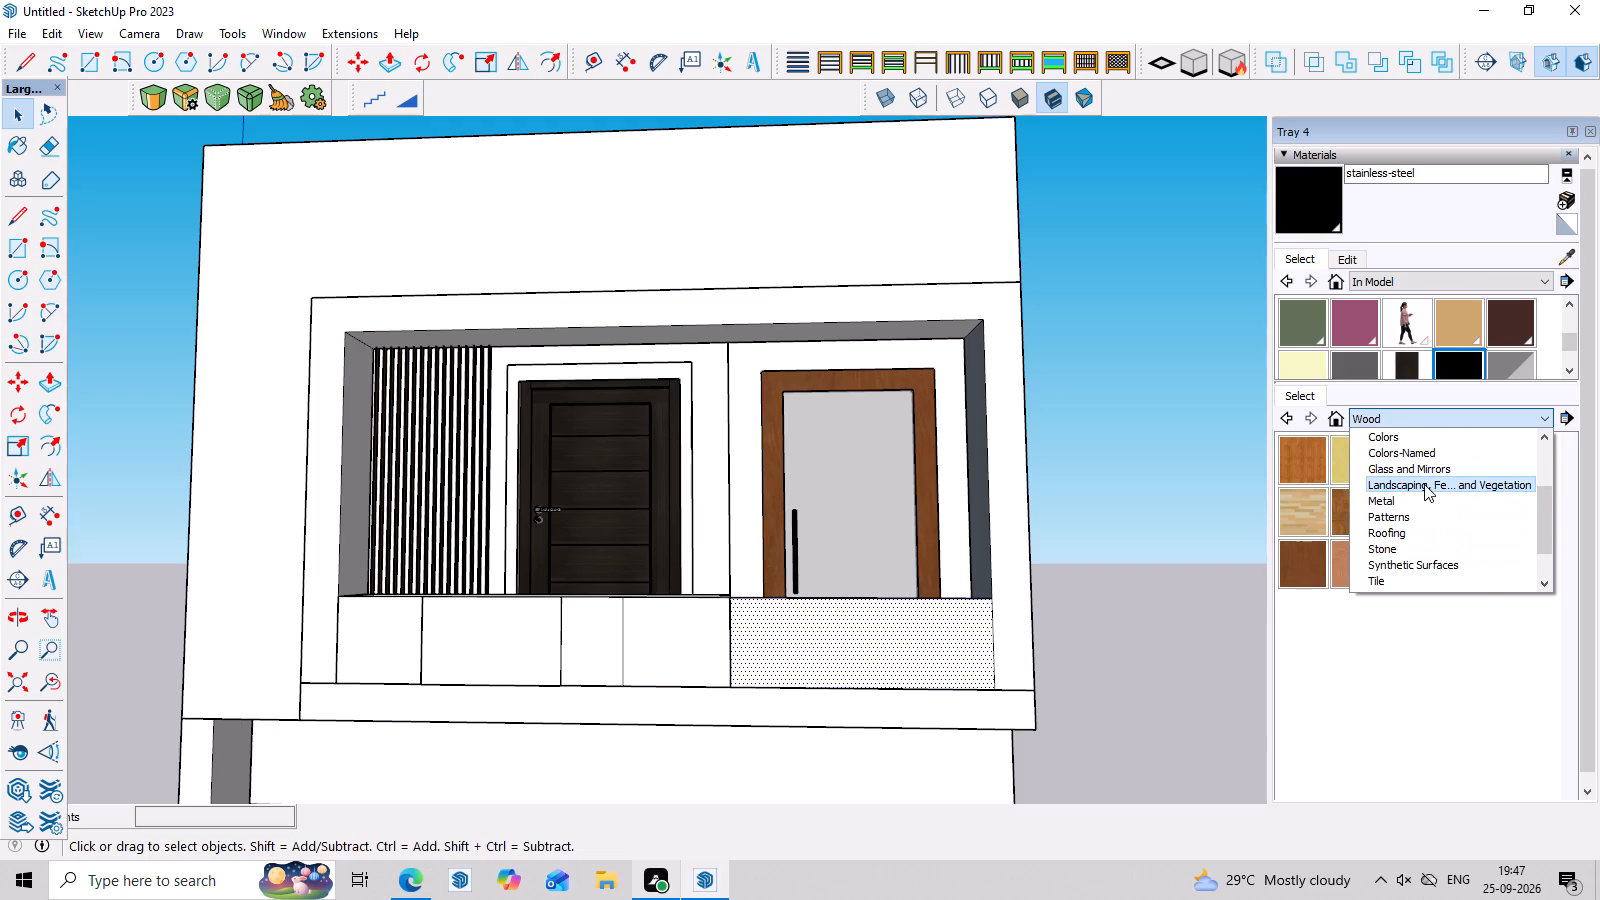
{"action": "left_click", "coordinate": [1425, 472]}
{"action": "left_click", "coordinate": [938, 625]}
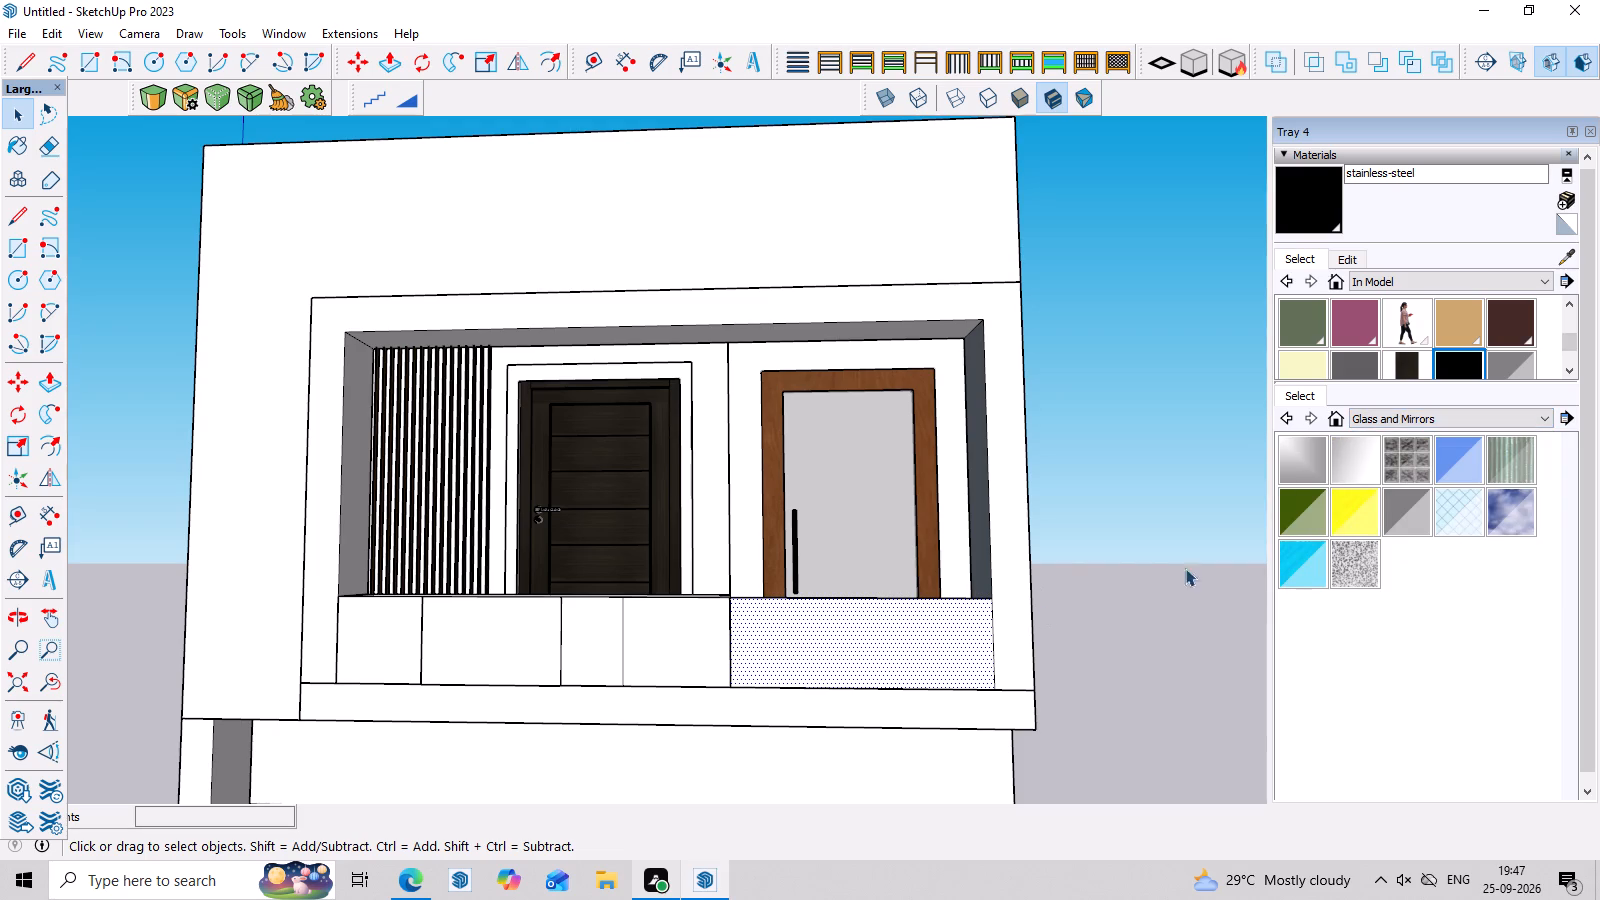
{"action": "left_click", "coordinate": [1409, 509]}
{"action": "left_click", "coordinate": [956, 637]}
{"action": "scroll", "coordinate": [1097, 621], "scroll_direction": "down", "scroll_amount": 3}
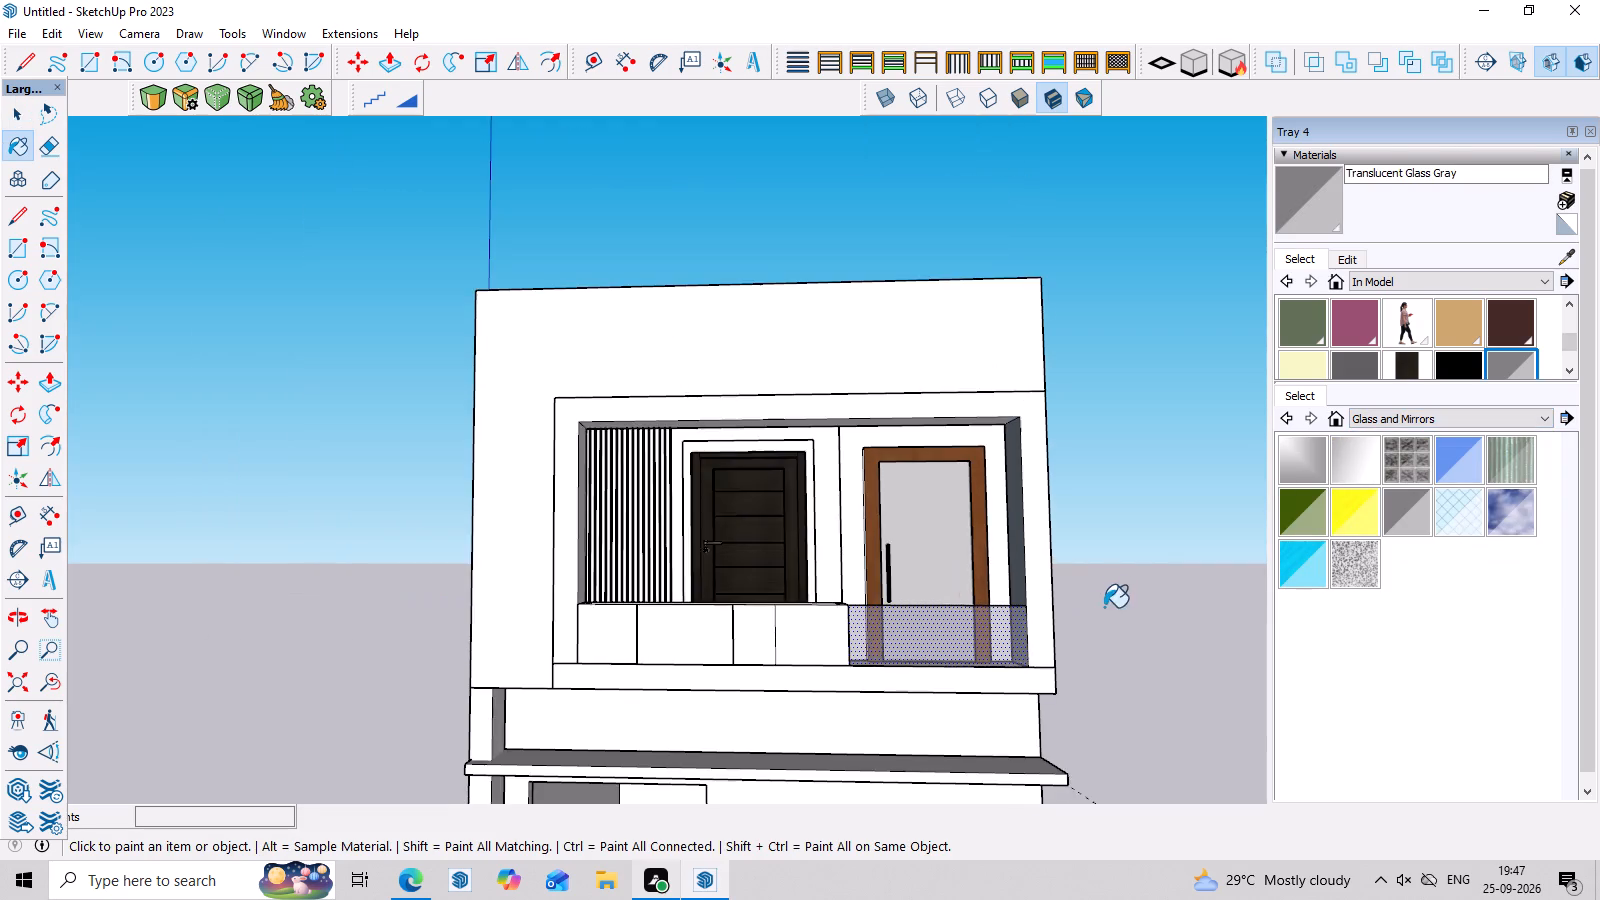
{"action": "middle_click_drag", "start_coordinate": [1106, 599], "coordinate": [1103, 641]}
{"action": "scroll", "coordinate": [1109, 617], "scroll_direction": "up", "scroll_amount": 3}
{"action": "middle_click_drag", "start_coordinate": [1110, 614], "coordinate": [1125, 484]}
{"action": "scroll", "coordinate": [1125, 483], "scroll_direction": "up", "scroll_amount": 1}
{"action": "key", "text": "space"}
{"action": "left_click", "coordinate": [1121, 469]}
{"action": "scroll", "coordinate": [1074, 523], "scroll_direction": "down", "scroll_amount": 3}
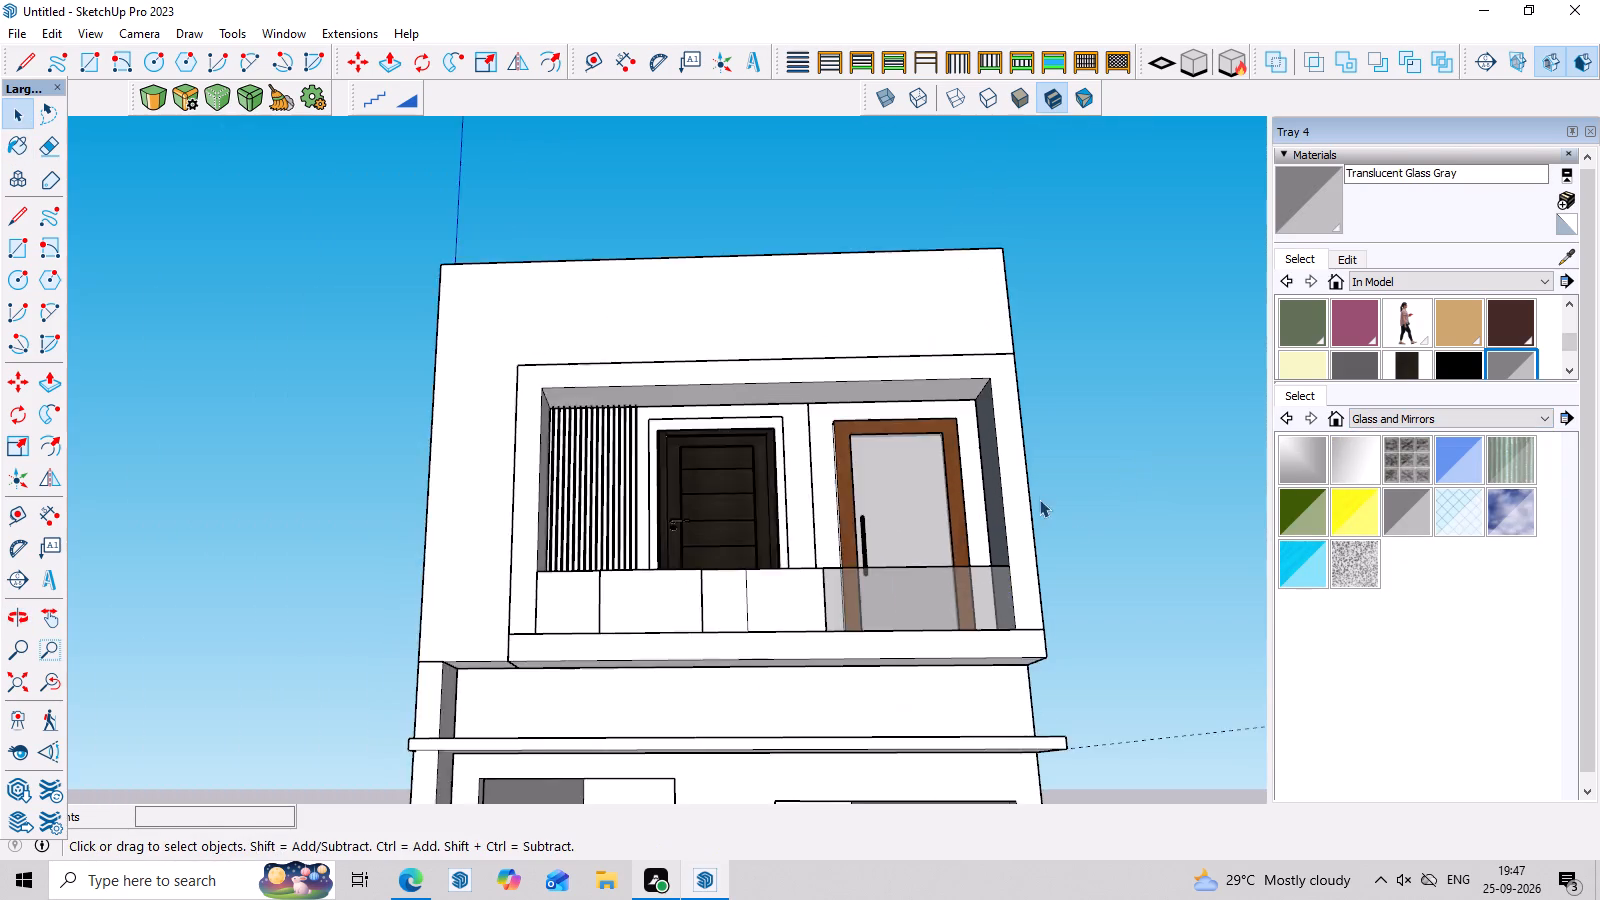
Open the upper front wall's group and draw a vertical line about 3' 9" from the opening frame's top edge to the wall's top.
{"action": "scroll", "coordinate": [1039, 499], "scroll_direction": "down", "scroll_amount": 4}
{"action": "middle_click_drag", "start_coordinate": [1083, 490], "coordinate": [1065, 663]}
{"action": "scroll", "coordinate": [1067, 659], "scroll_direction": "up", "scroll_amount": 2}
{"action": "middle_click_drag", "start_coordinate": [1069, 655], "coordinate": [1064, 621]}
{"action": "scroll", "coordinate": [1058, 577], "scroll_direction": "up", "scroll_amount": 1}
{"action": "scroll", "coordinate": [1058, 575], "scroll_direction": "down", "scroll_amount": 8}
{"action": "middle_click_drag", "start_coordinate": [1111, 680], "coordinate": [1113, 753]}
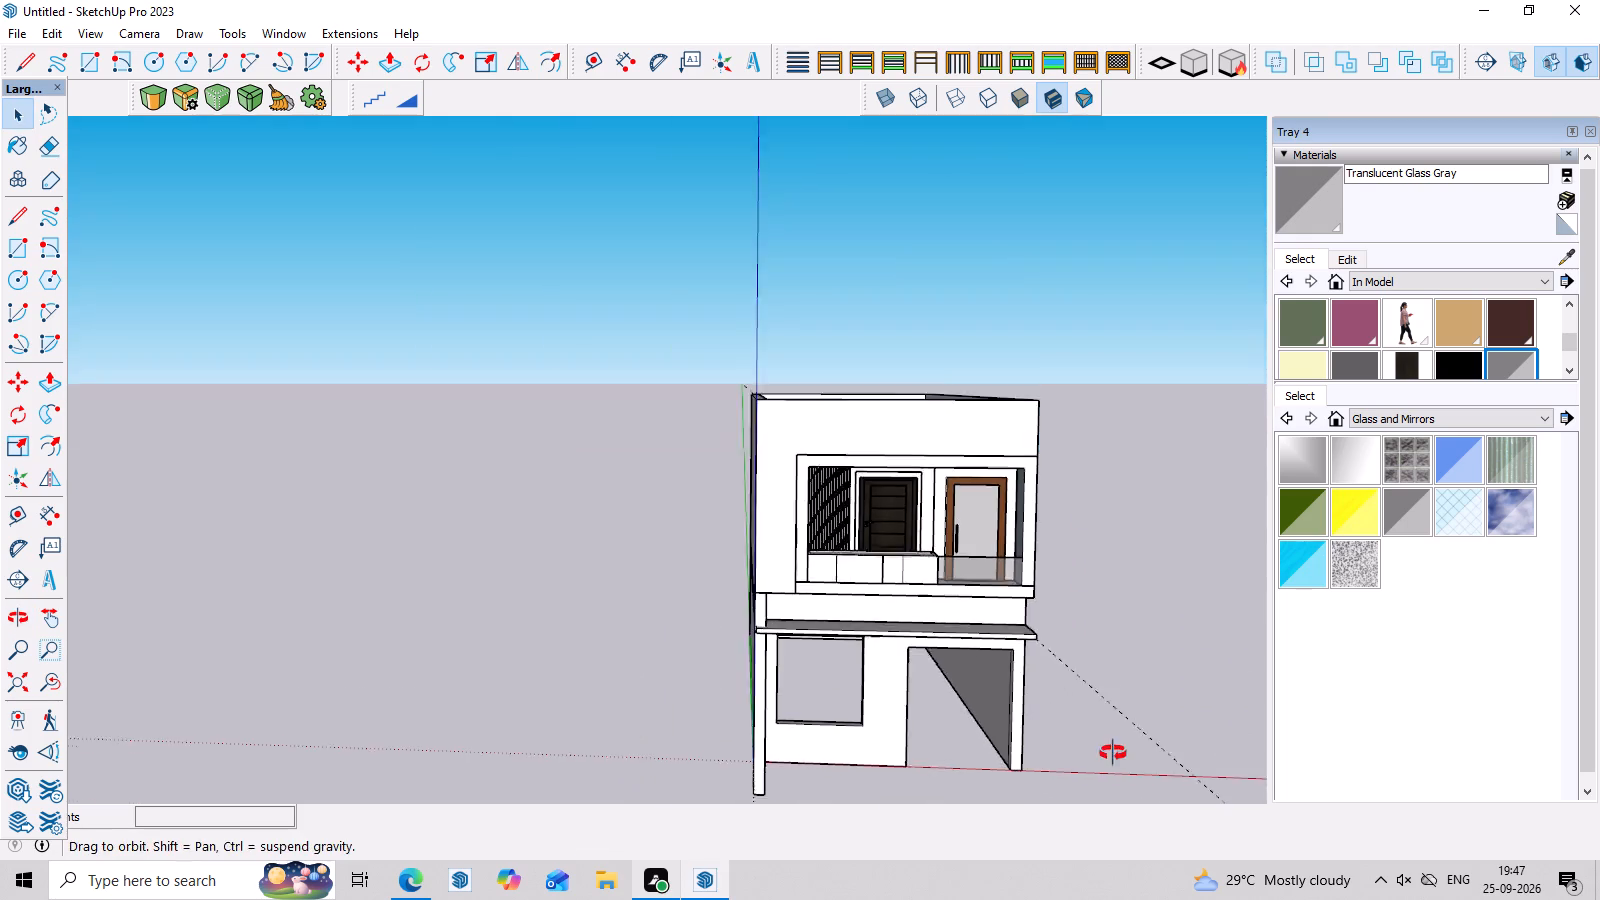
{"action": "middle_click_drag", "start_coordinate": [1113, 753], "coordinate": [1113, 764]}
{"action": "scroll", "coordinate": [1110, 712], "scroll_direction": "up", "scroll_amount": 3}
{"action": "middle_click_drag", "start_coordinate": [1110, 690], "coordinate": [1114, 612]}
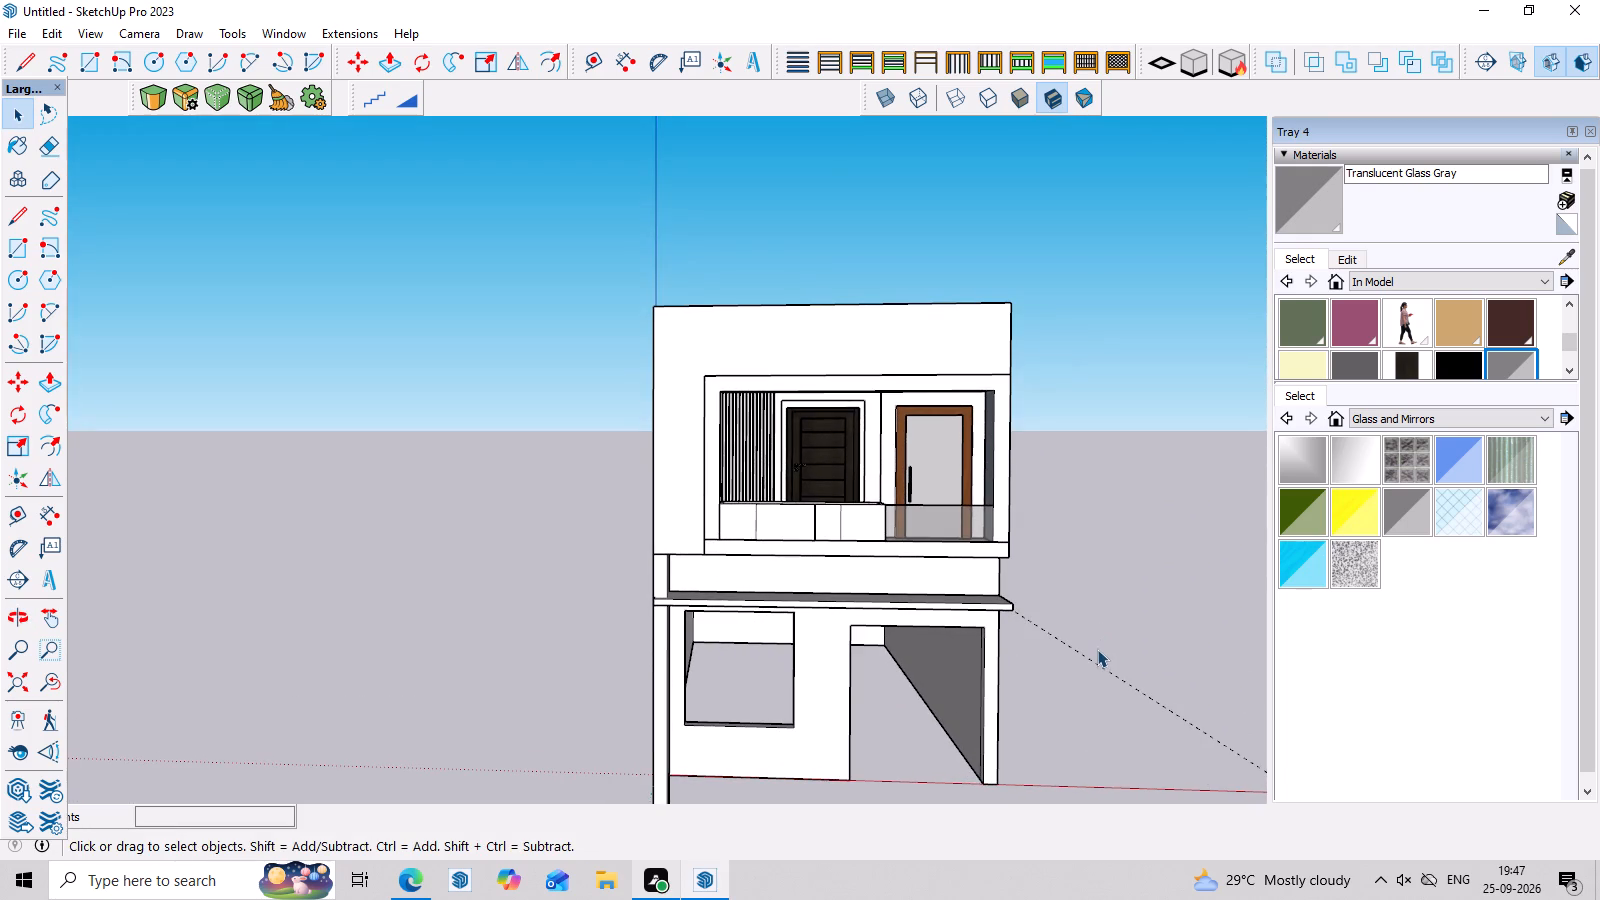
{"action": "scroll", "coordinate": [919, 370], "scroll_direction": "down", "scroll_amount": 2}
{"action": "double_click", "coordinate": [851, 354]}
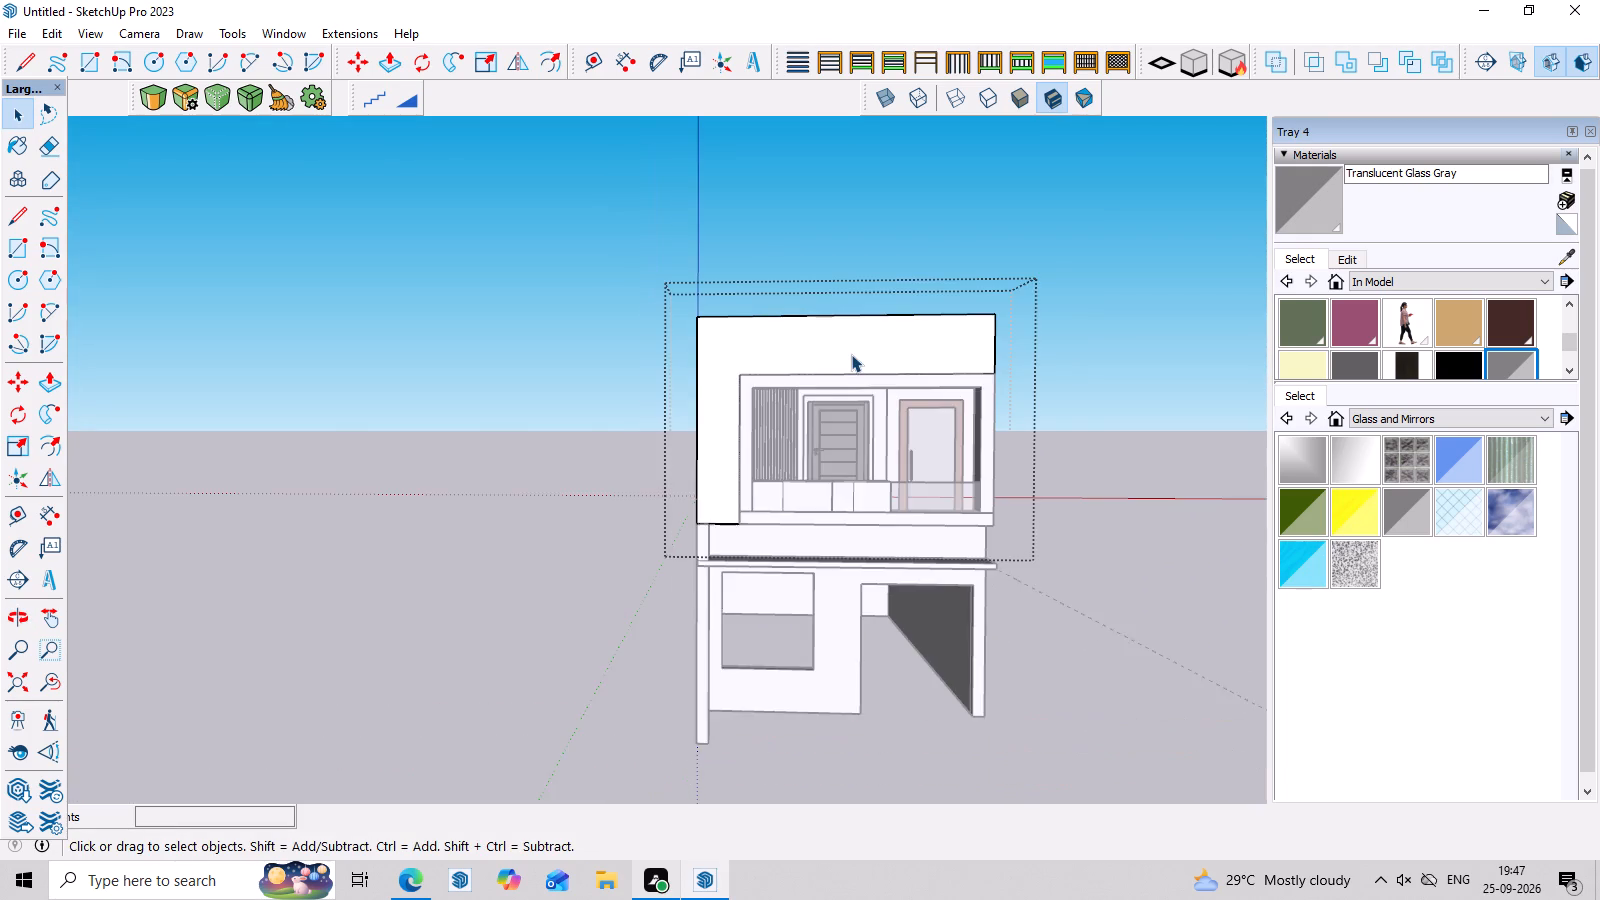
{"action": "scroll", "coordinate": [858, 348], "scroll_direction": "up", "scroll_amount": 3}
{"action": "left_click", "coordinate": [893, 362]}
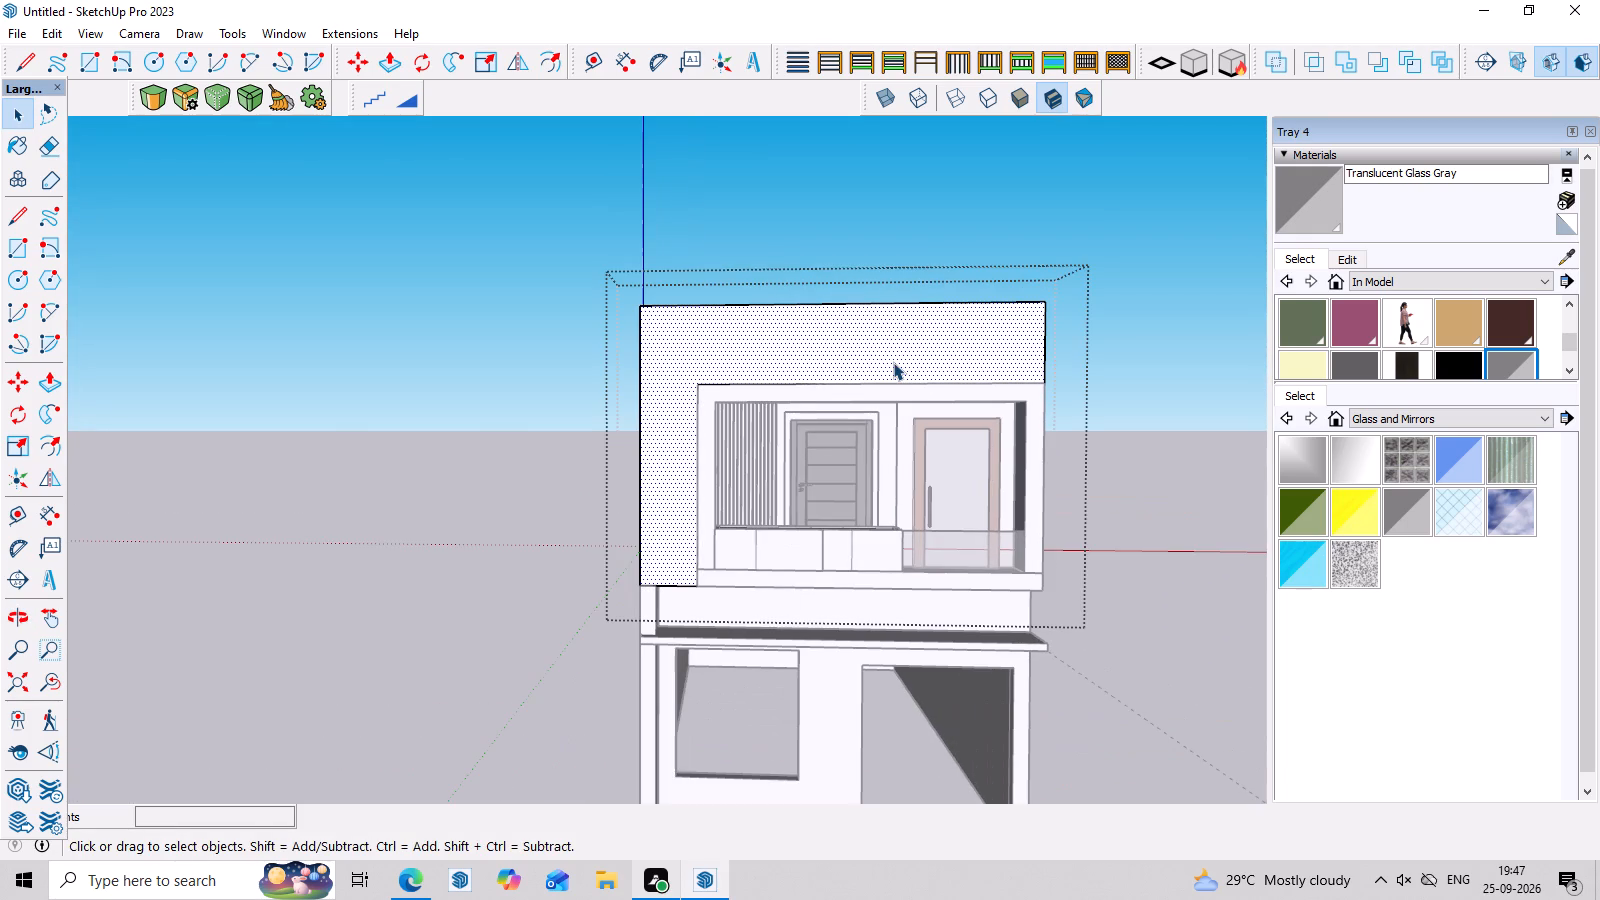
{"action": "key", "text": "l"}
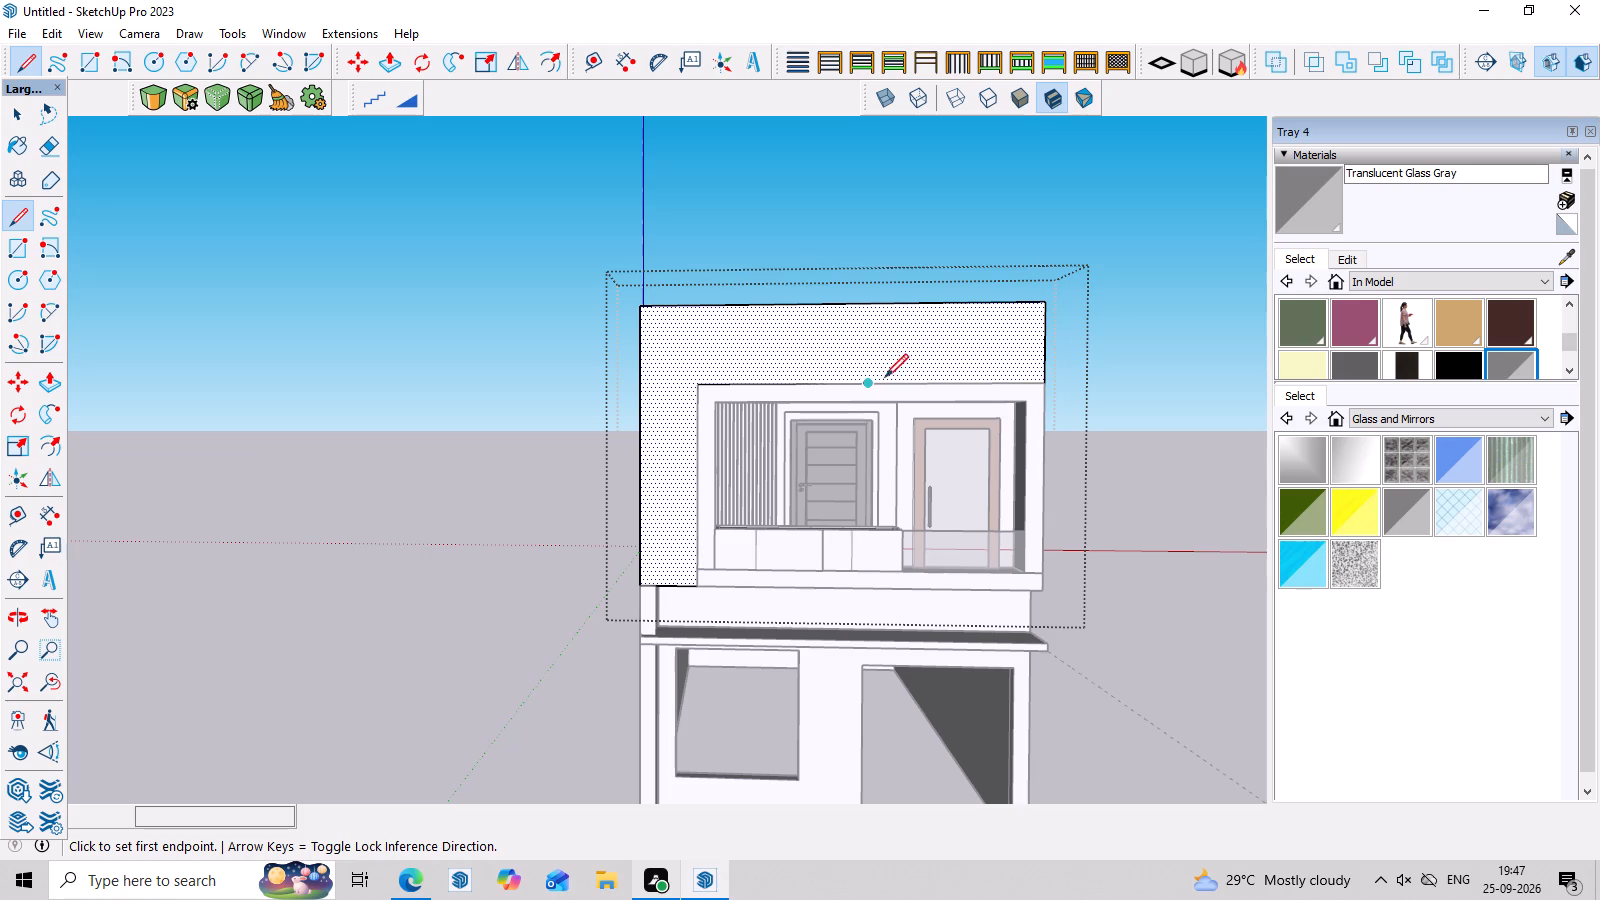
{"action": "left_click", "coordinate": [901, 382]}
{"action": "left_click", "coordinate": [908, 307]}
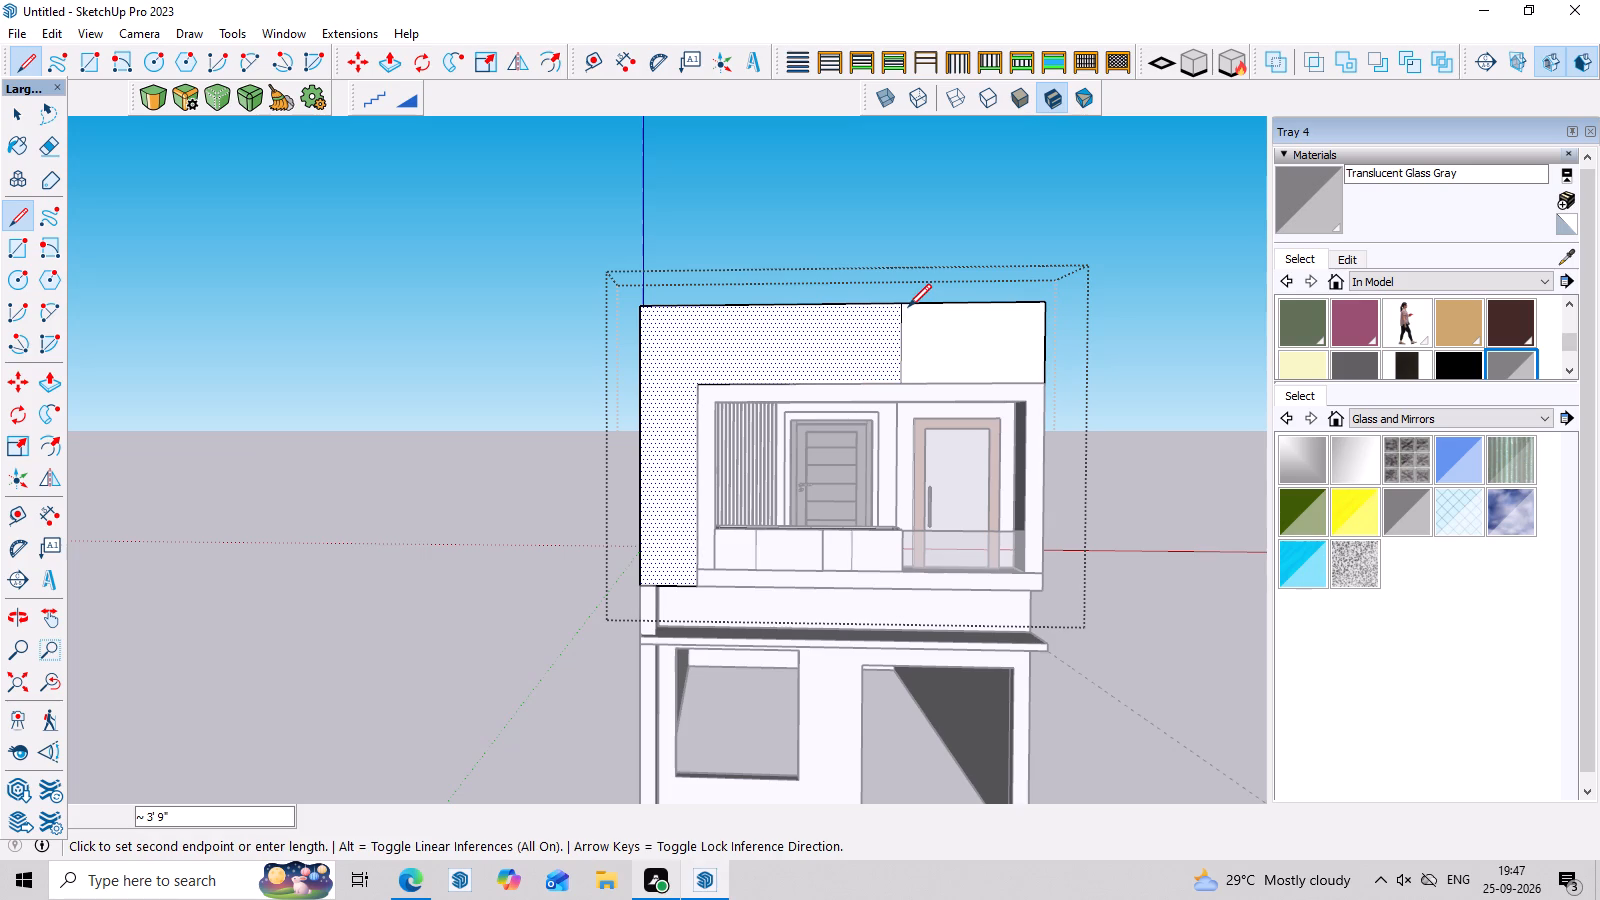
{"action": "key", "text": "Escape"}
{"action": "key", "text": "space"}
Paint the L-shaped front face left of the dividing line and the adjoining side face with the dark gray Material~1.
{"action": "left_click", "coordinate": [882, 346]}
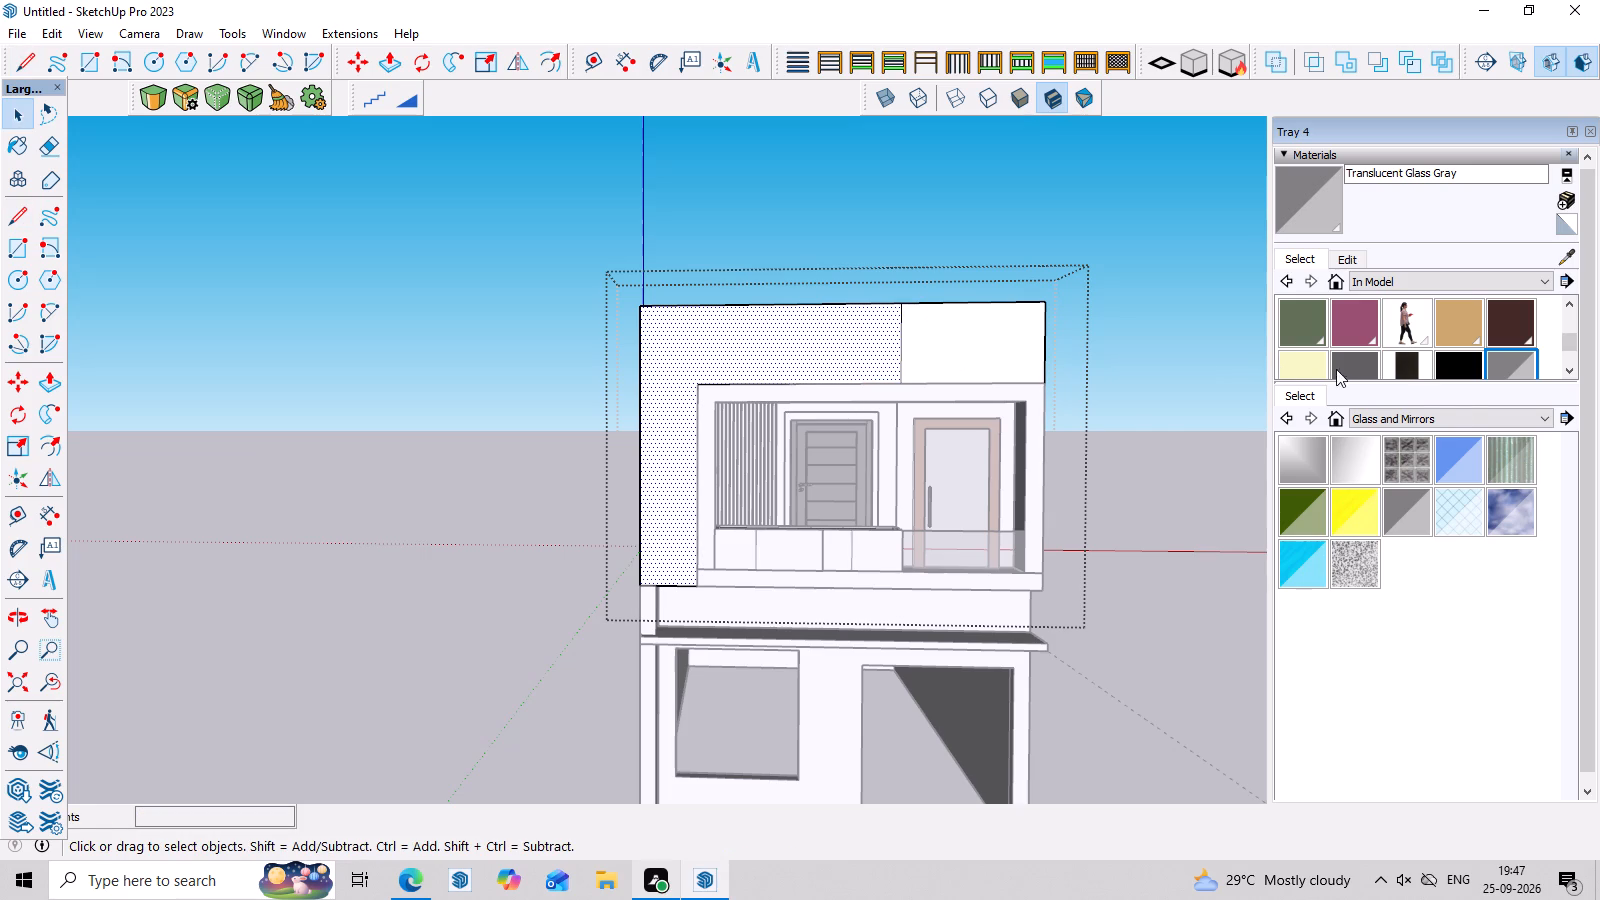
{"action": "key", "text": "space"}
{"action": "left_click", "coordinate": [1147, 415]}
{"action": "double_click", "coordinate": [788, 335]}
{"action": "middle_click_drag", "start_coordinate": [809, 347], "coordinate": [812, 483]}
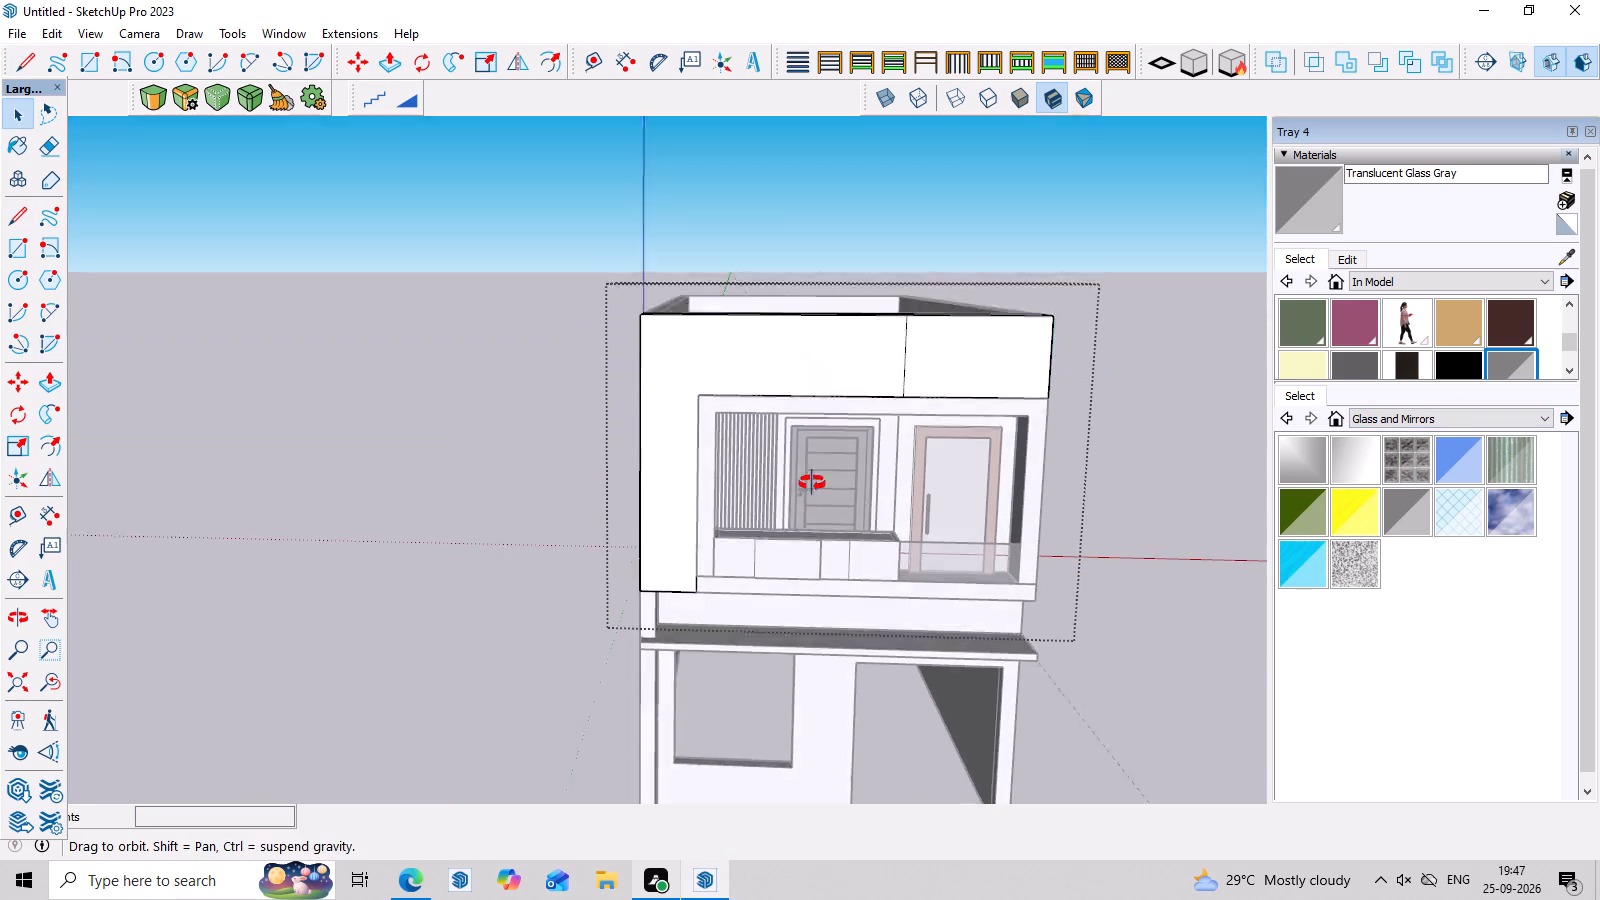
{"action": "middle_click_drag", "start_coordinate": [812, 483], "coordinate": [812, 488]}
{"action": "left_click", "coordinate": [843, 385]}
{"action": "left_click", "coordinate": [1359, 366]}
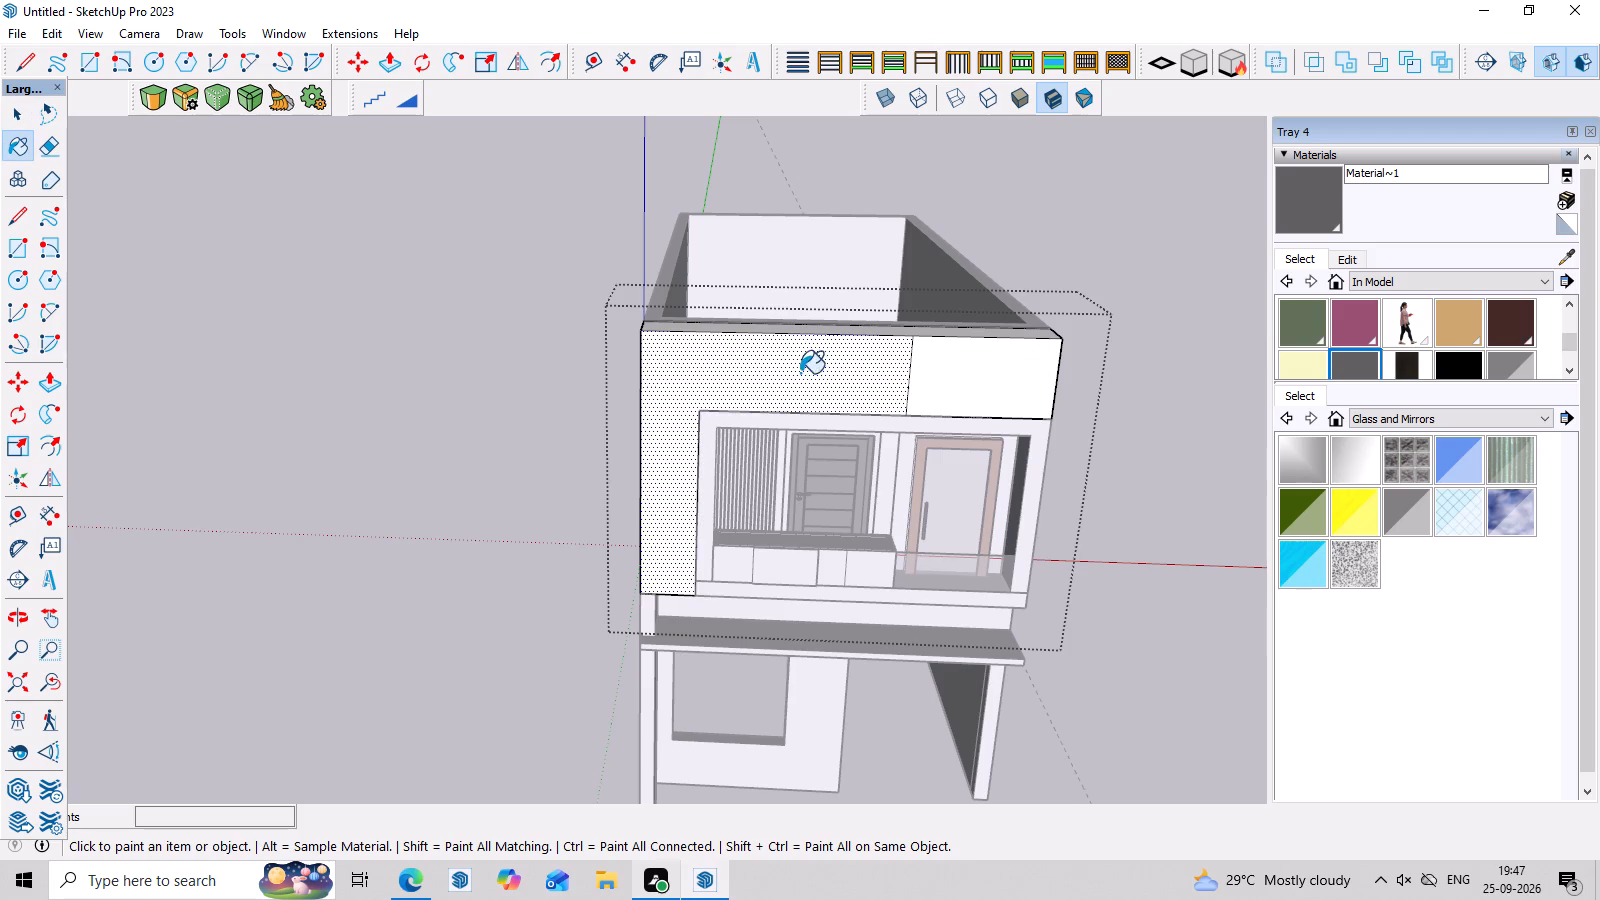
{"action": "left_click", "coordinate": [800, 373]}
{"action": "middle_click_drag", "start_coordinate": [978, 402], "coordinate": [1320, 491]}
{"action": "scroll", "coordinate": [715, 389], "scroll_direction": "up", "scroll_amount": 2}
{"action": "left_click", "coordinate": [675, 373]}
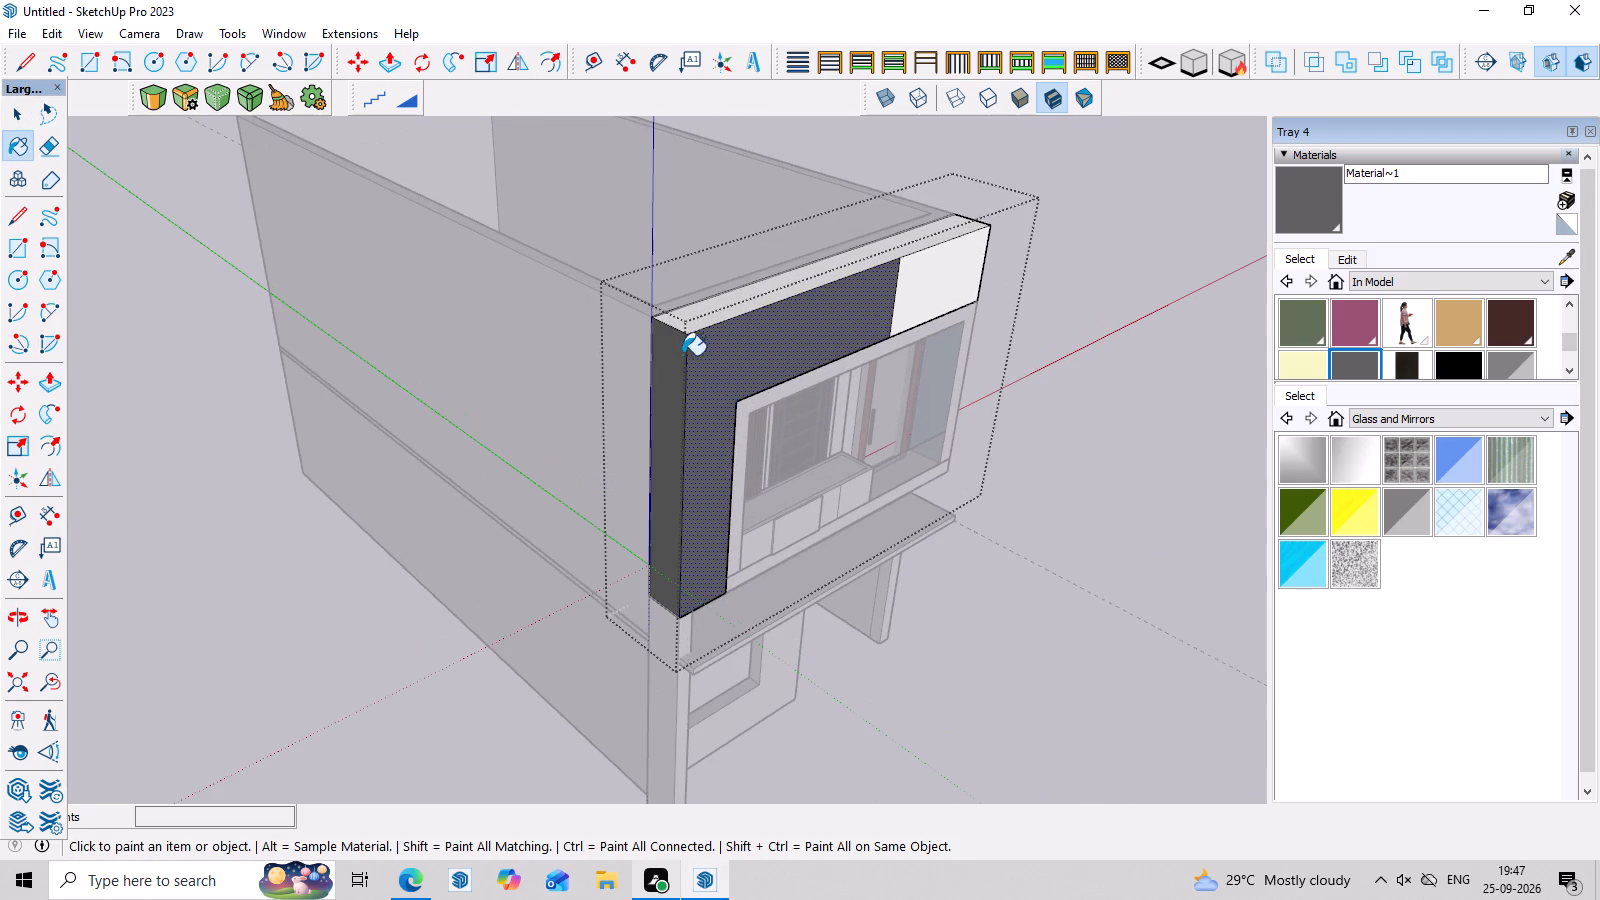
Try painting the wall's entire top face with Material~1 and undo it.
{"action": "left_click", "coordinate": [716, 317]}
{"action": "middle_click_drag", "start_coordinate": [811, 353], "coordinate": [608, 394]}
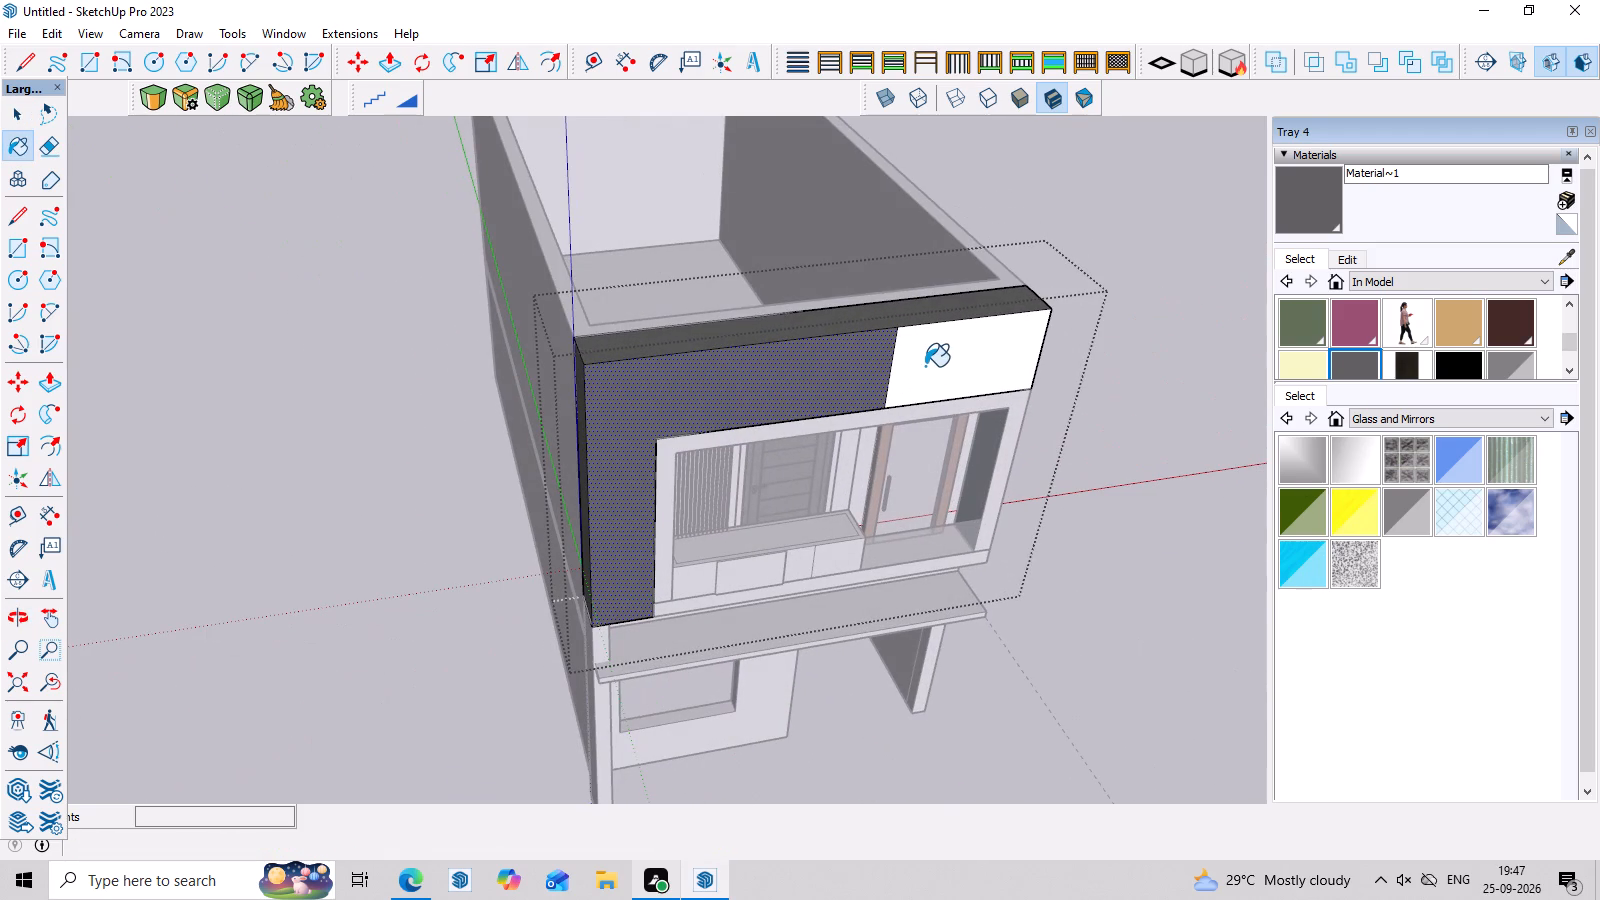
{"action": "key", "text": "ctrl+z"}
Draw a 2' line across the wall's top face, continuing the front dividing line to the back edge.
{"action": "middle_click_drag", "start_coordinate": [950, 358], "coordinate": [784, 441]}
{"action": "key", "text": "l"}
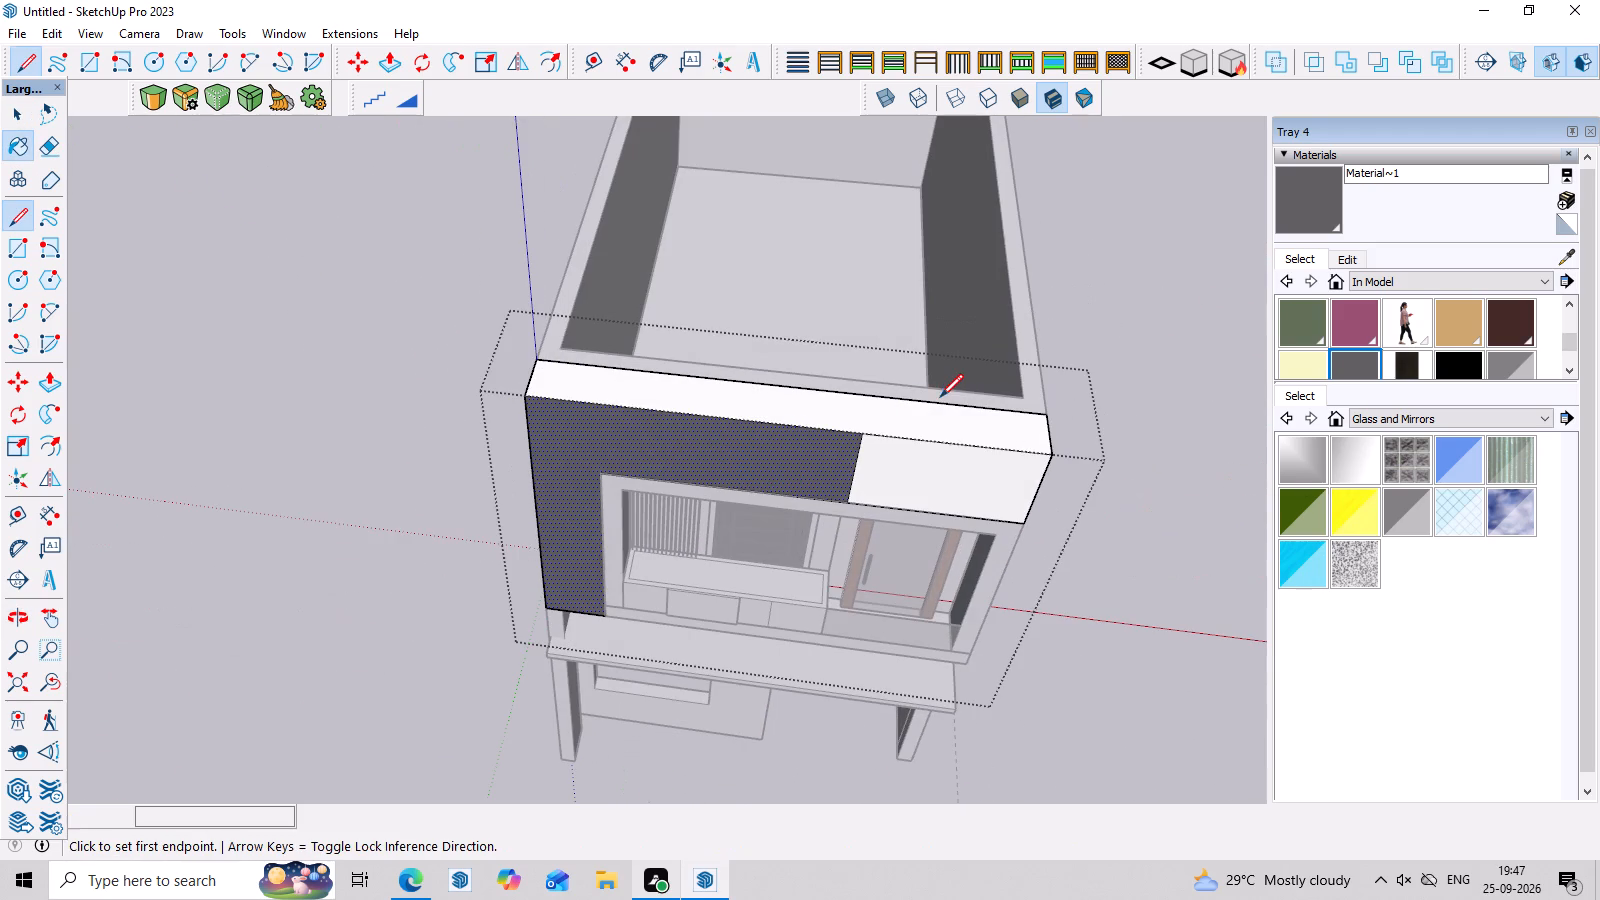
{"action": "scroll", "coordinate": [902, 397], "scroll_direction": "up", "scroll_amount": 3}
{"action": "left_click", "coordinate": [849, 450]}
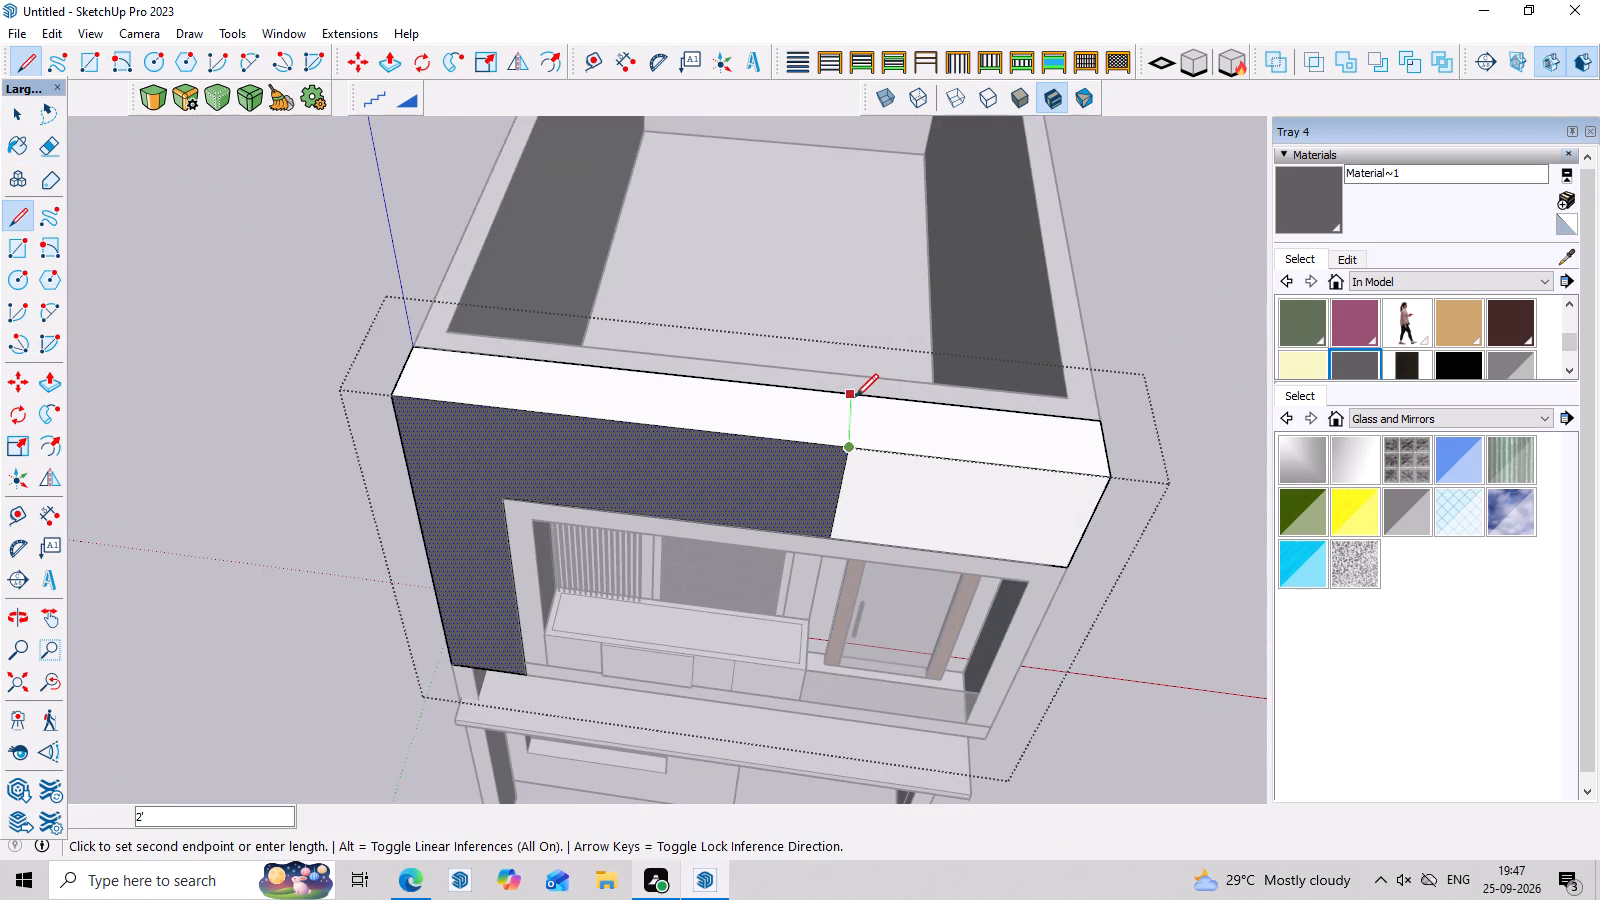
{"action": "left_click", "coordinate": [857, 396]}
{"action": "key", "text": "space"}
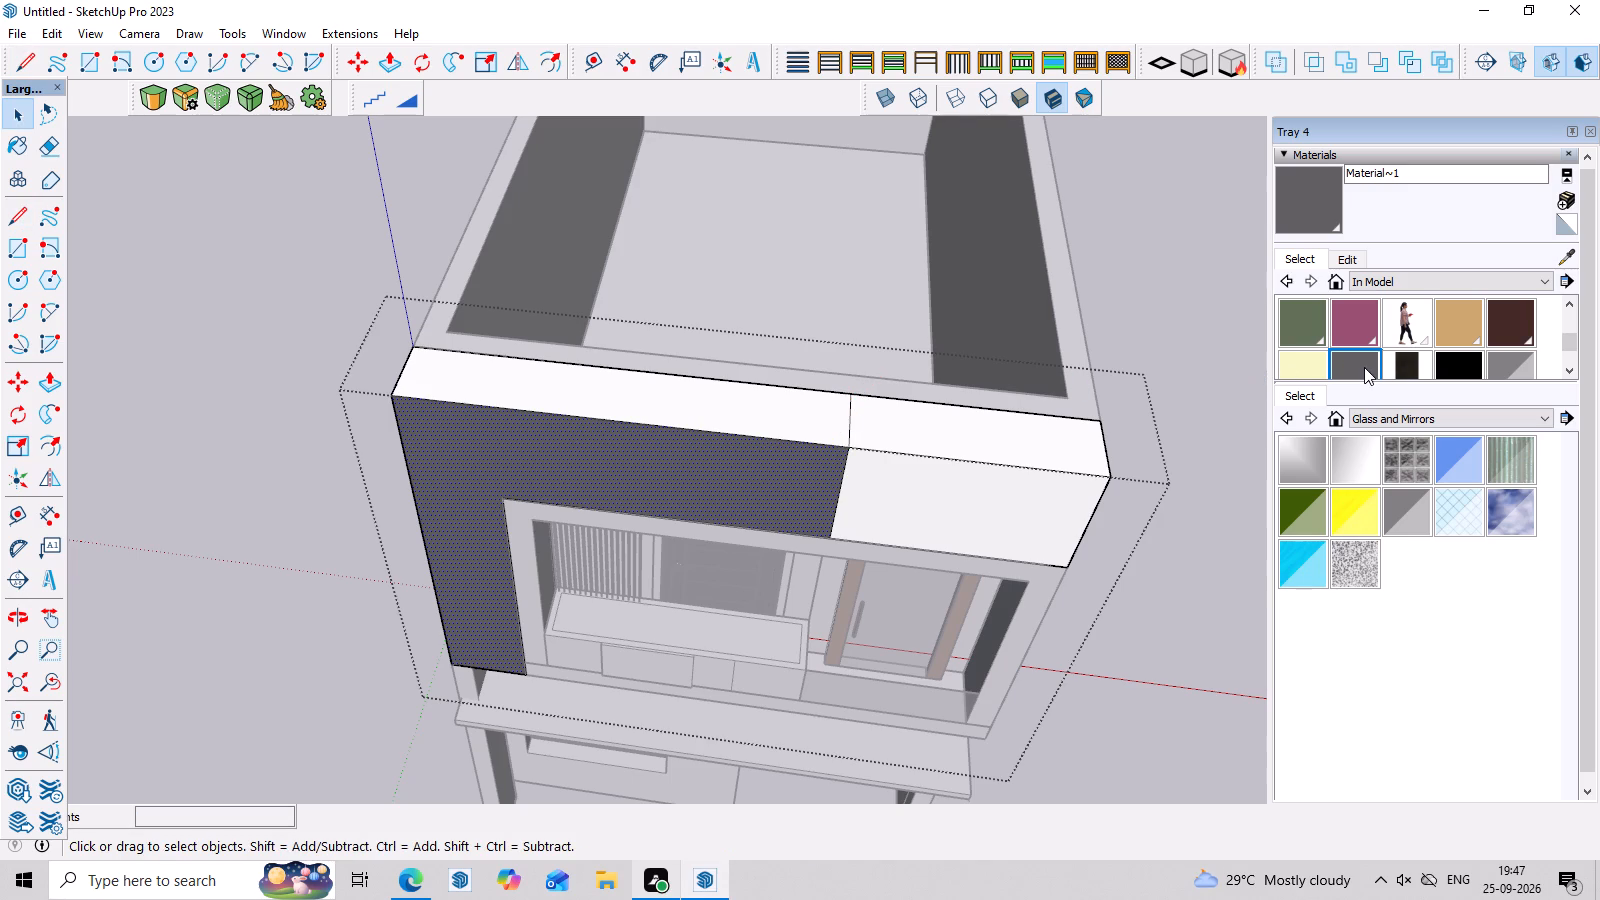
Paint the top face section above the dark gray front with Material~1 and leave the wall's group.
{"action": "left_click", "coordinate": [1362, 367]}
{"action": "left_click", "coordinate": [771, 413]}
{"action": "middle_click_drag", "start_coordinate": [630, 415], "coordinate": [820, 245]}
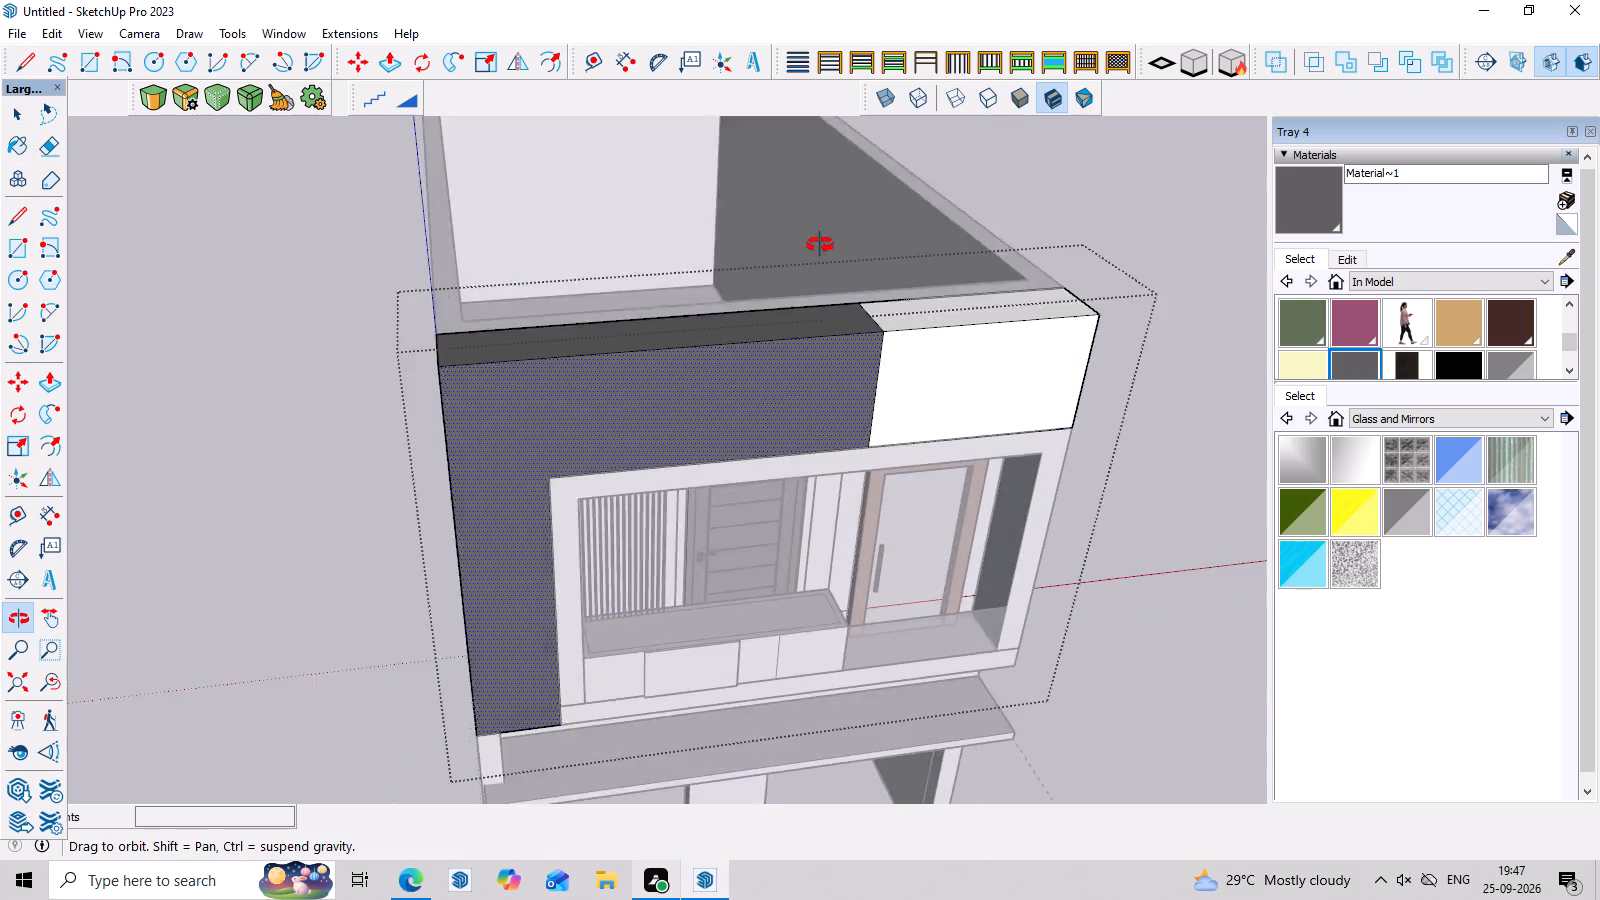
{"action": "middle_click_drag", "start_coordinate": [820, 245], "coordinate": [836, 222]}
{"action": "middle_click_drag", "start_coordinate": [1053, 301], "coordinate": [895, 256]}
{"action": "scroll", "coordinate": [895, 256], "scroll_direction": "down", "scroll_amount": 2}
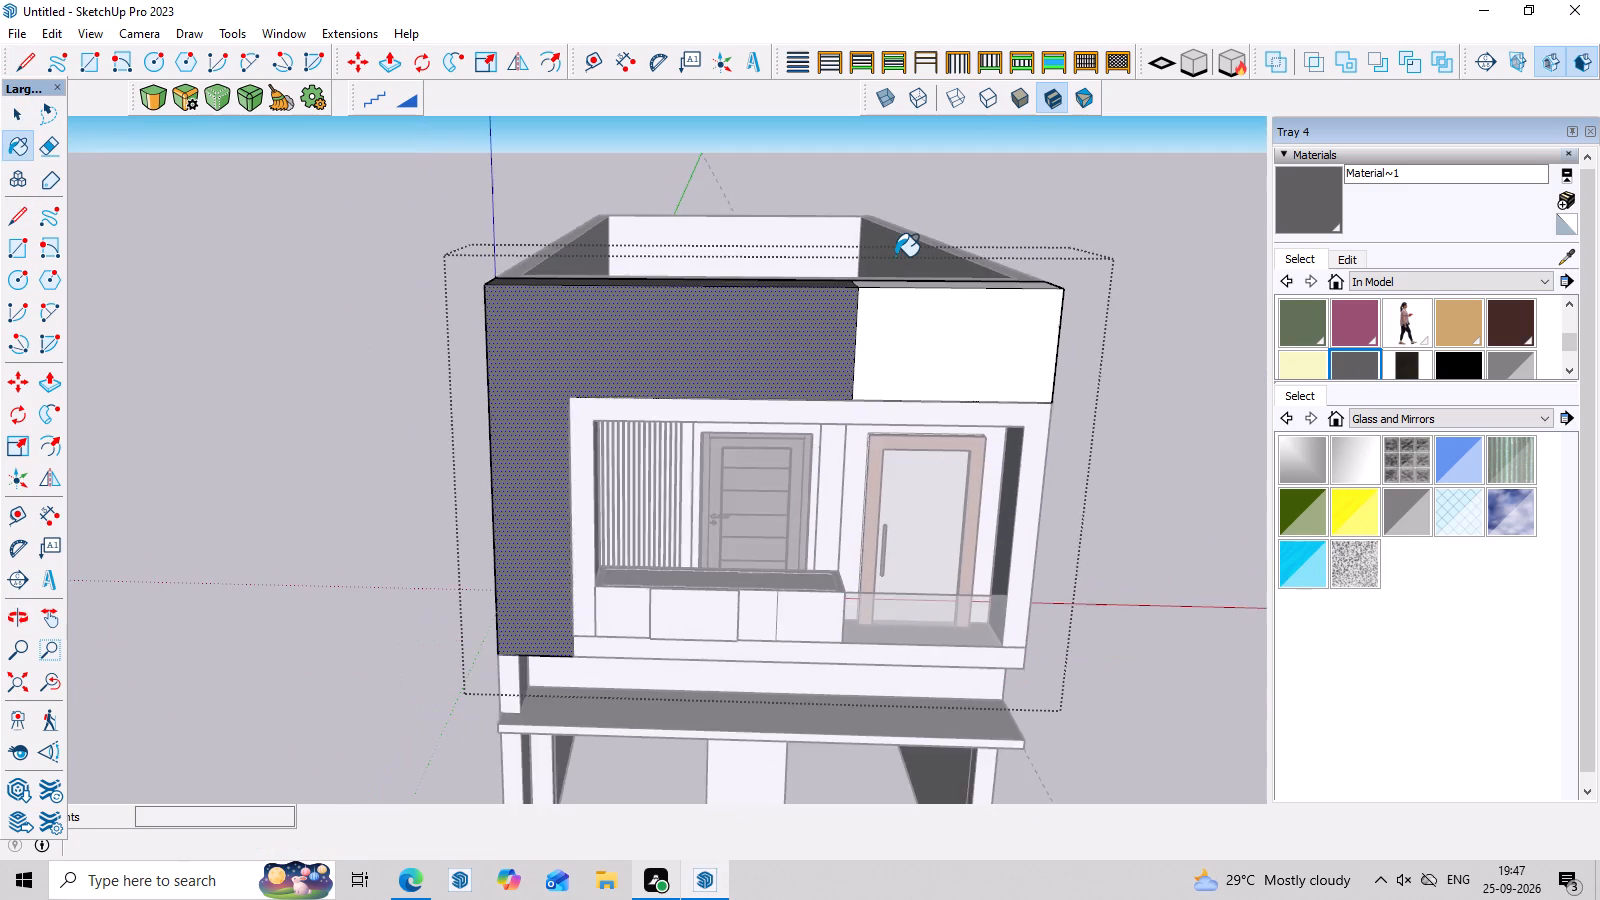
{"action": "scroll", "coordinate": [895, 256], "scroll_direction": "down", "scroll_amount": 4}
{"action": "key", "text": "space"}
{"action": "left_click", "coordinate": [1133, 289]}
{"action": "scroll", "coordinate": [1075, 388], "scroll_direction": "up", "scroll_amount": 2}
{"action": "middle_click_drag", "start_coordinate": [1068, 399], "coordinate": [1076, 289]}
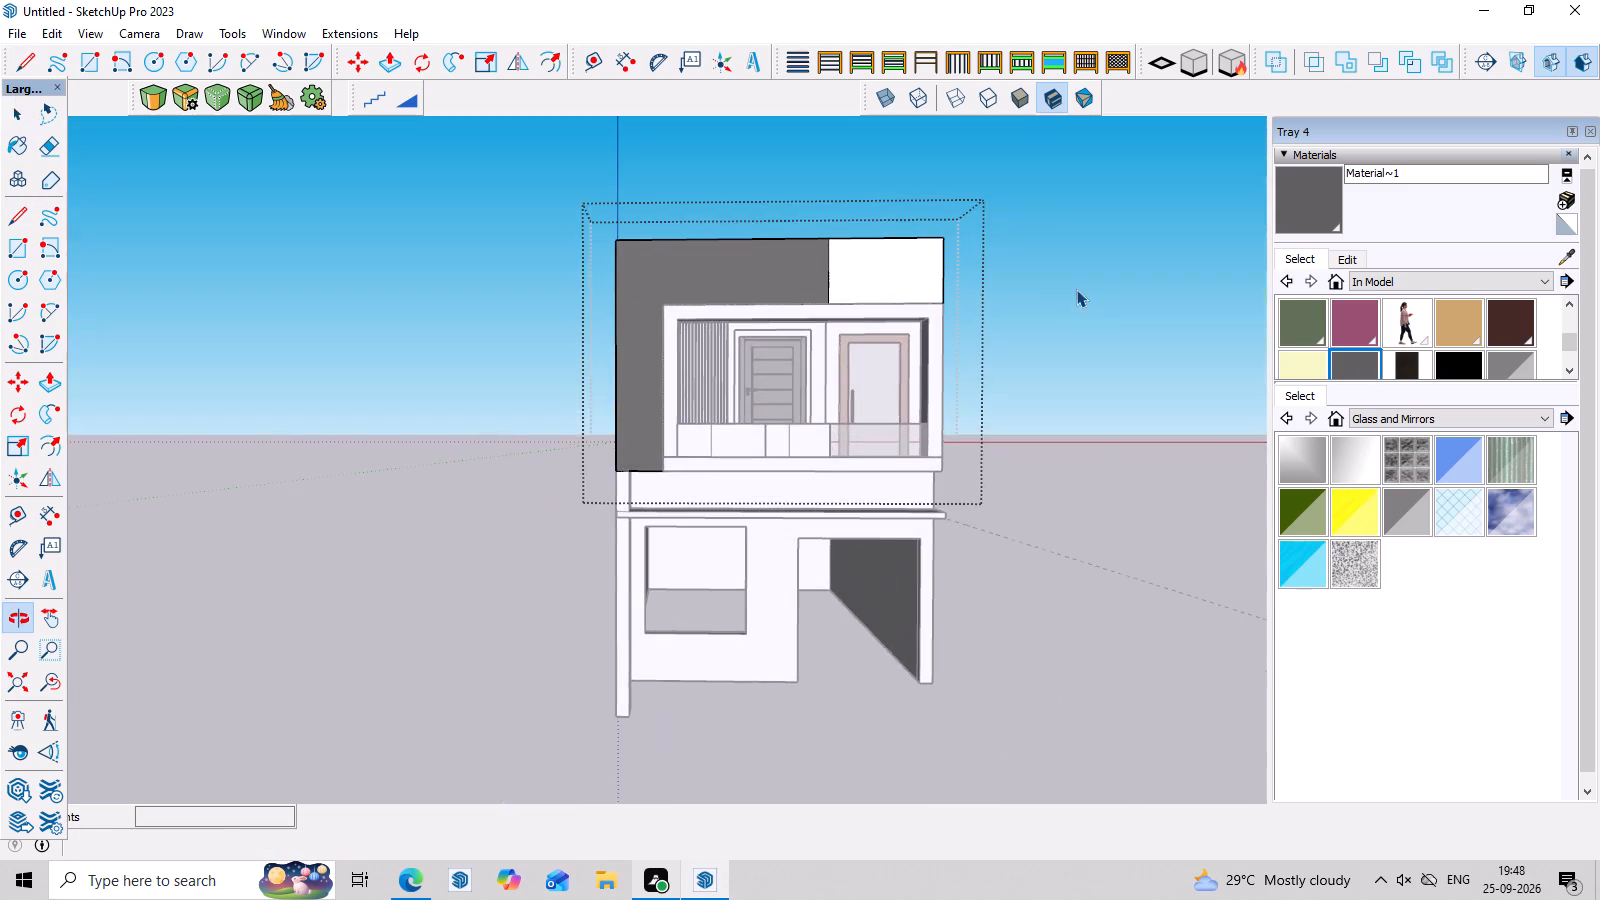
{"action": "left_click", "coordinate": [1064, 311]}
{"action": "key", "text": "space"}
Hide the short edge where the opening frame's left-hand upright meets the bottom sill.
{"action": "middle_click_drag", "start_coordinate": [1043, 418], "coordinate": [1054, 382]}
{"action": "scroll", "coordinate": [975, 485], "scroll_direction": "up", "scroll_amount": 2}
{"action": "middle_click_drag", "start_coordinate": [977, 485], "coordinate": [960, 554]}
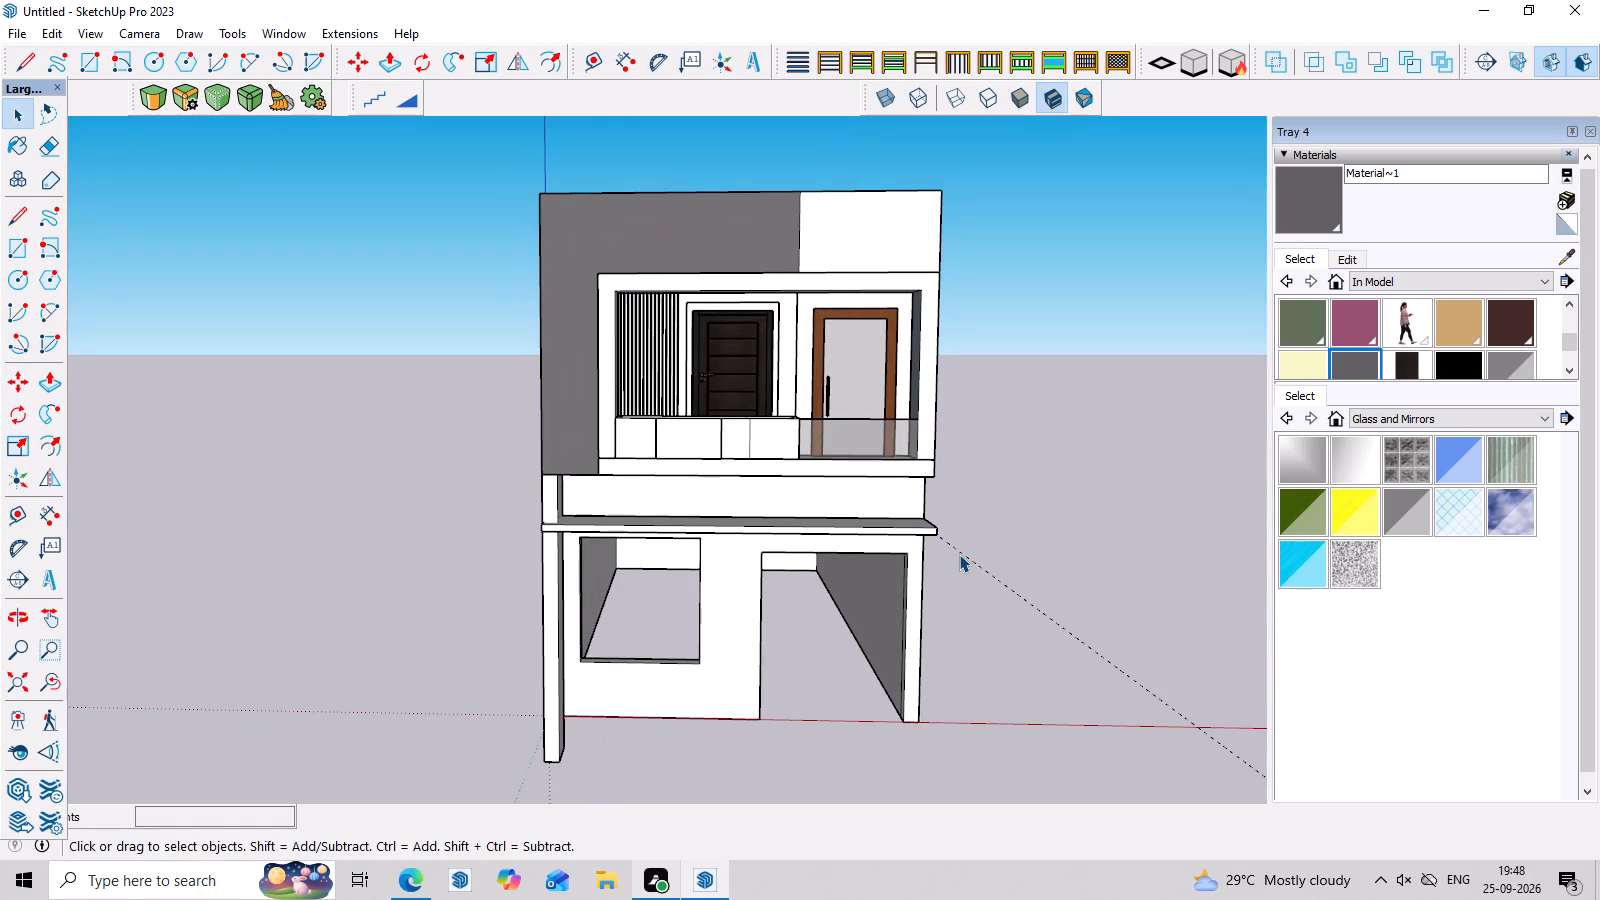
{"action": "scroll", "coordinate": [662, 408], "scroll_direction": "up", "scroll_amount": 2}
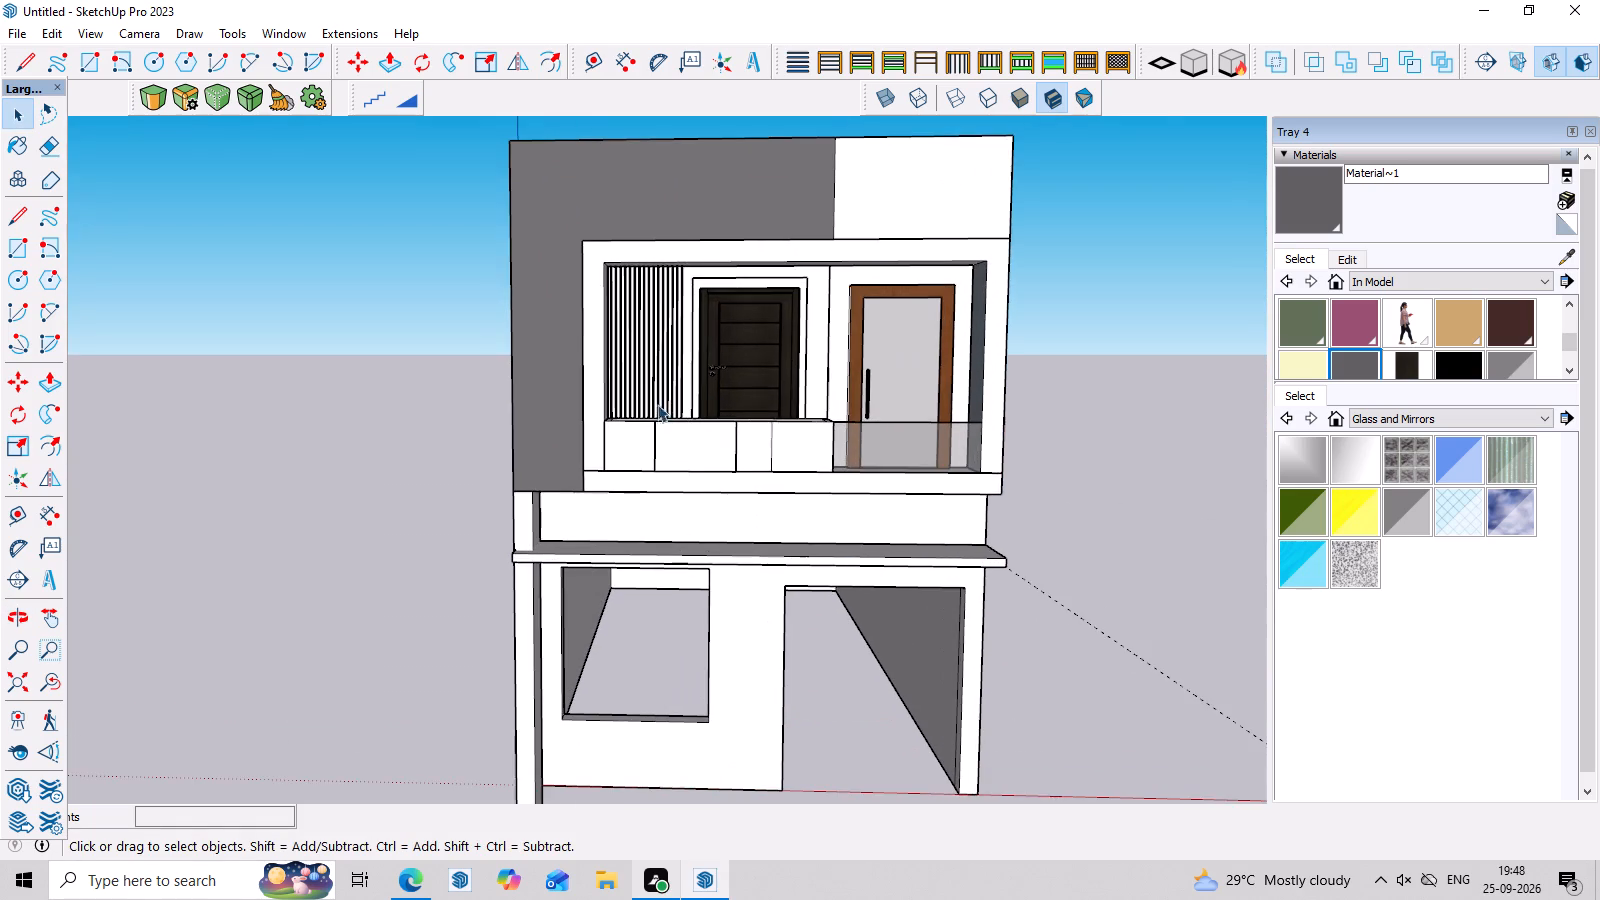
{"action": "scroll", "coordinate": [598, 471], "scroll_direction": "up", "scroll_amount": 3}
{"action": "left_click", "coordinate": [598, 471]}
{"action": "scroll", "coordinate": [598, 471], "scroll_direction": "up", "scroll_amount": 2}
{"action": "right_click", "coordinate": [598, 471]}
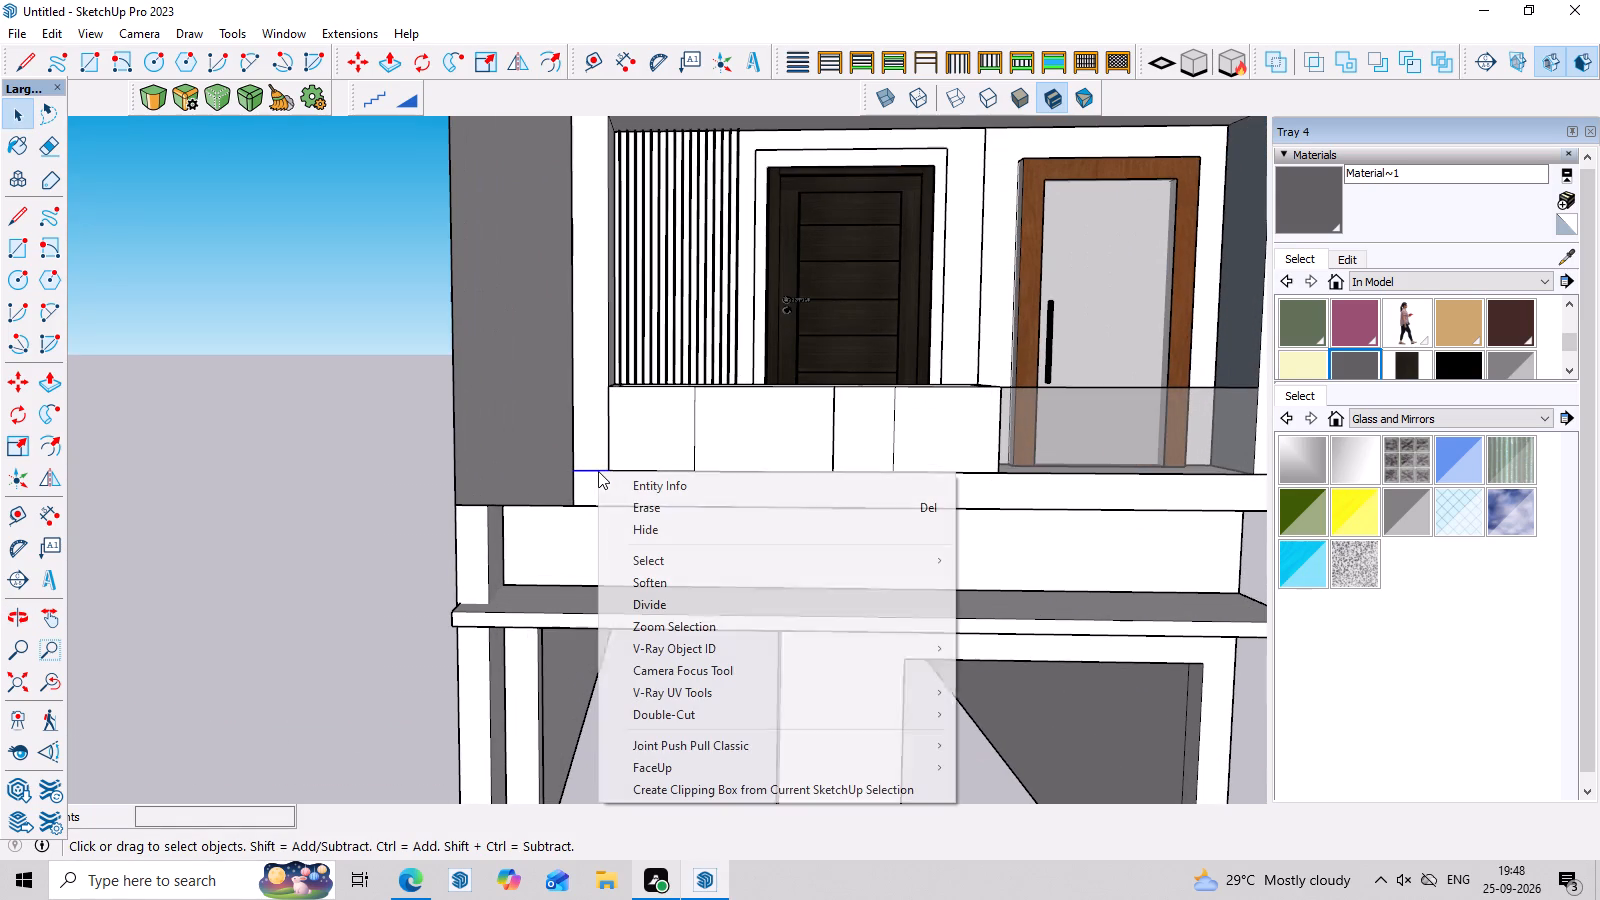
{"action": "left_click", "coordinate": [683, 524]}
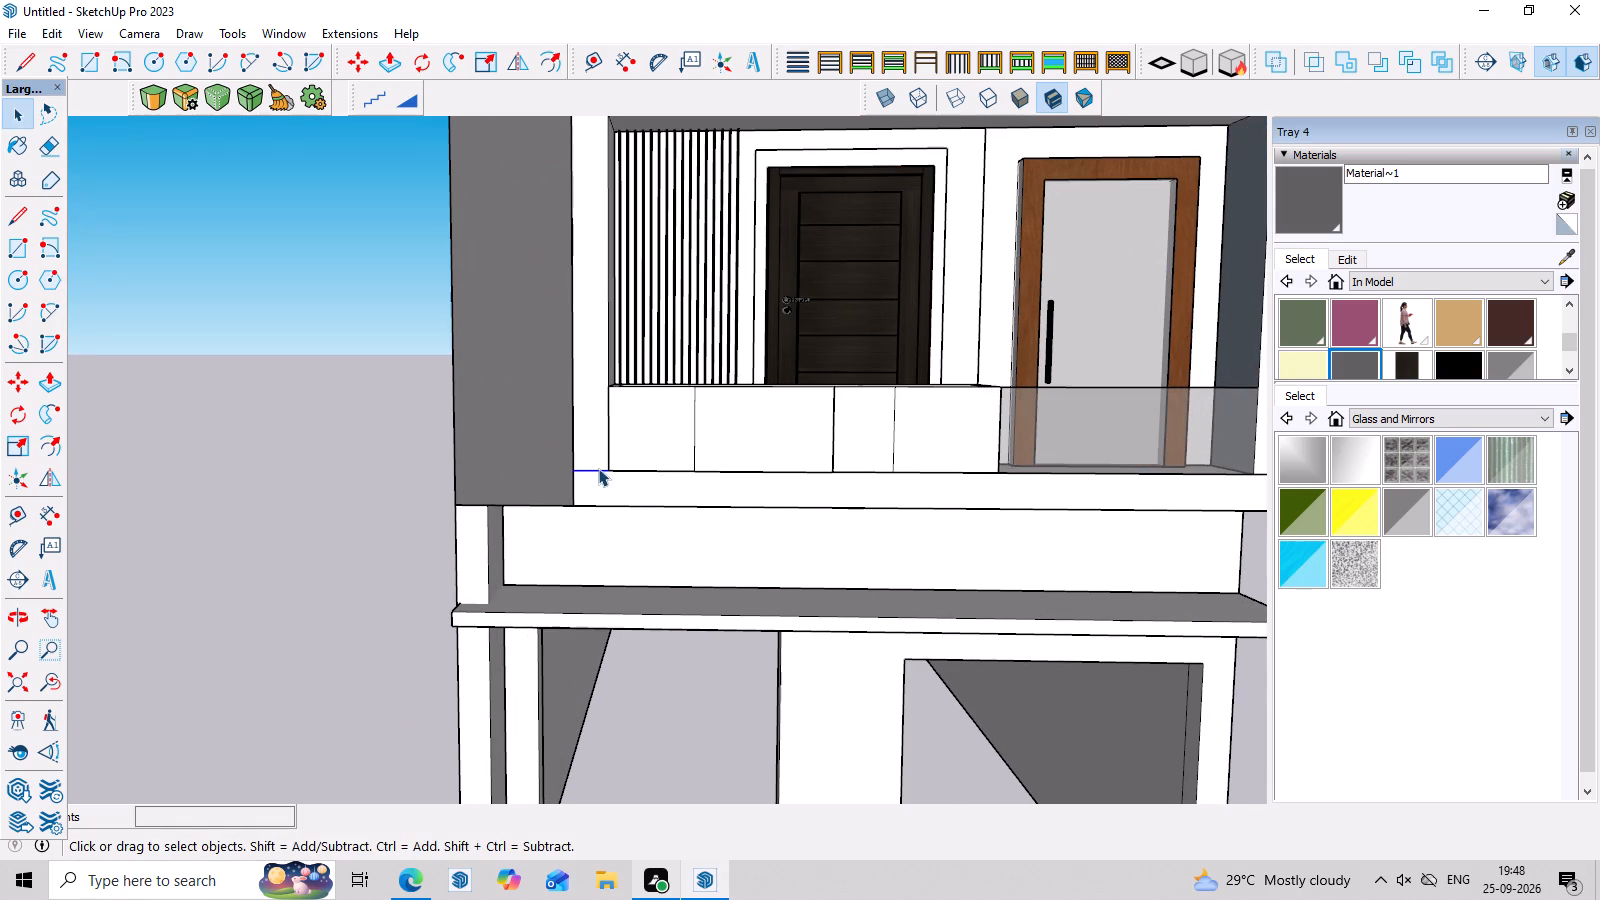
Open the bottom sill's group beneath the upper opening for editing.
{"action": "left_click", "coordinate": [598, 468]}
{"action": "double_click", "coordinate": [598, 468]}
{"action": "double_click", "coordinate": [598, 468]}
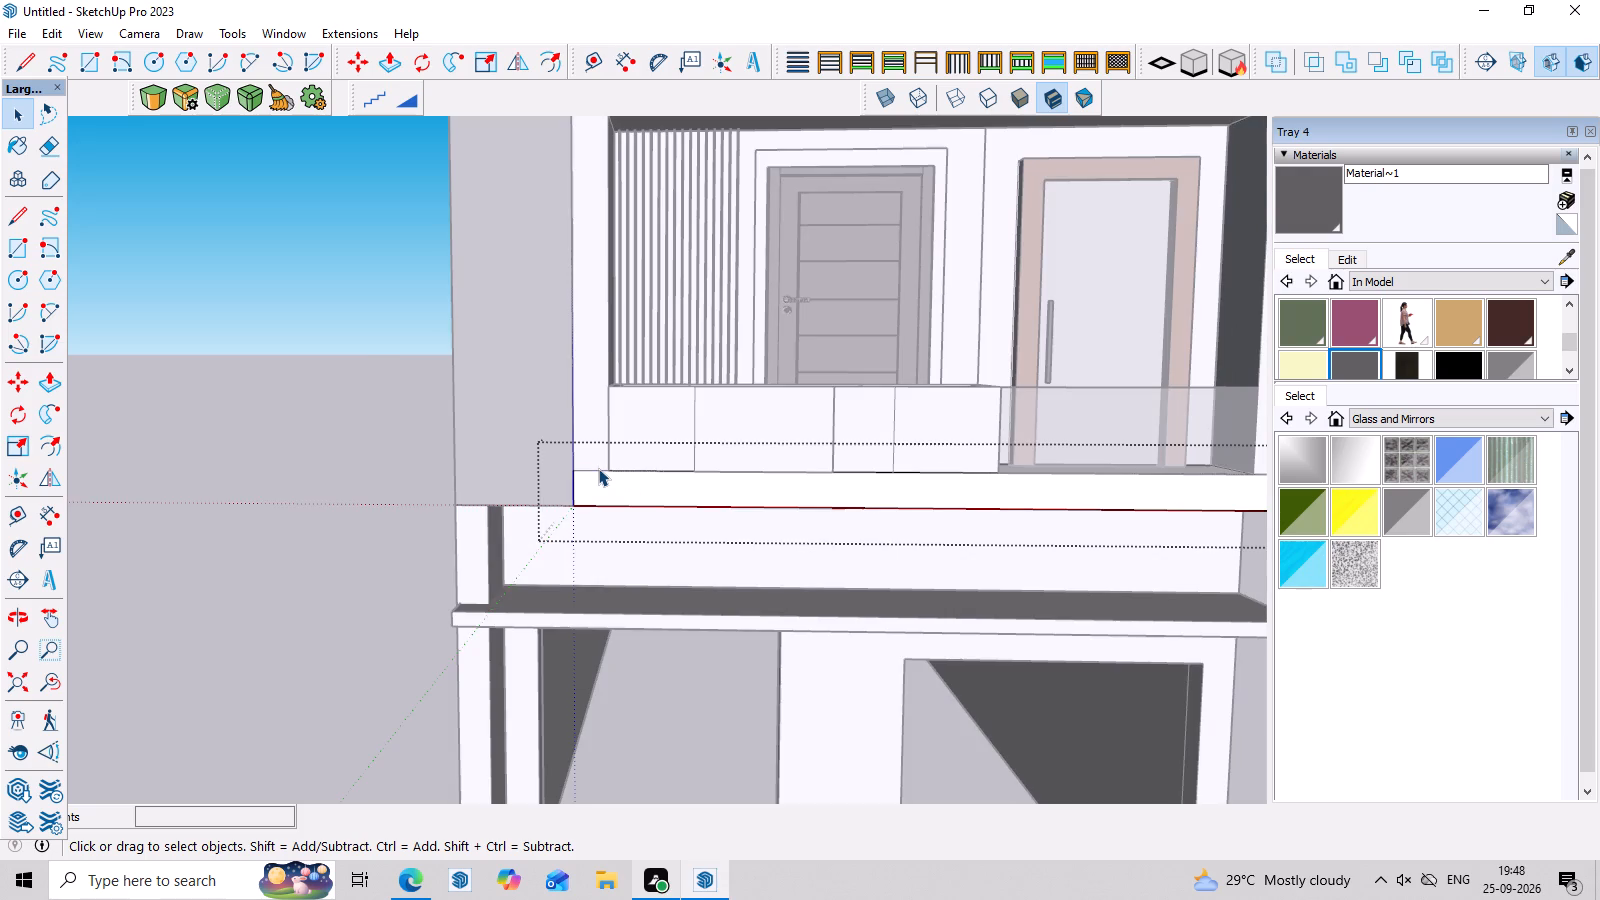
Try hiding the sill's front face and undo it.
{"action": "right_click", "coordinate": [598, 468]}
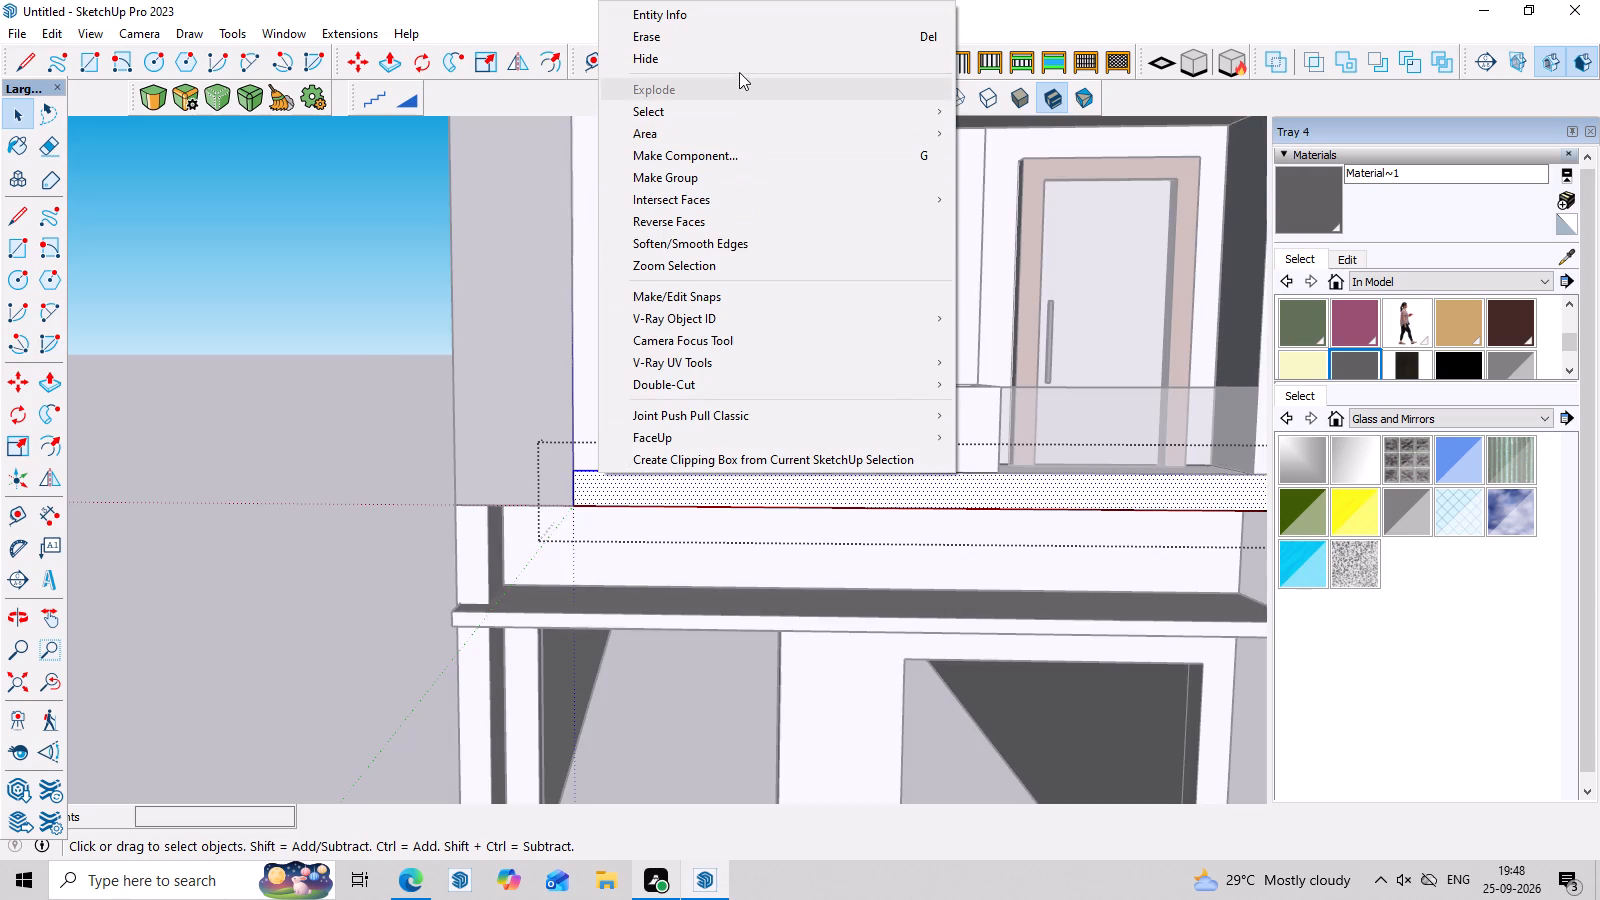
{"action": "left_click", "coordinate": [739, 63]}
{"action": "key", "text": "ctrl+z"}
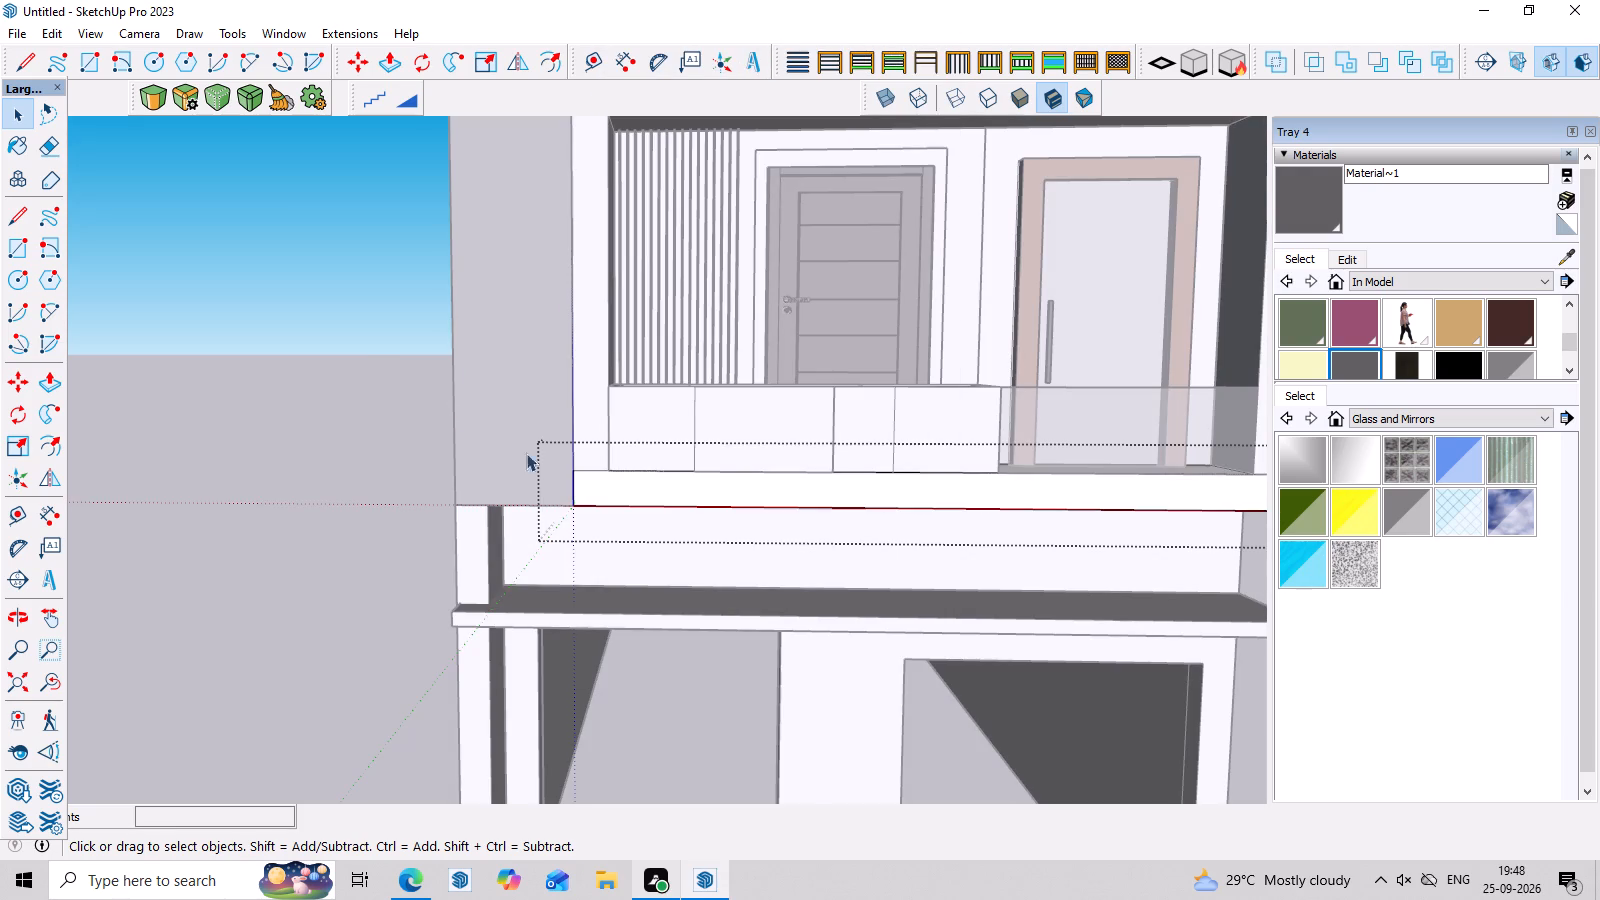
Hide the sill's short upper edge below the opening frame's left-hand upright and leave the group.
{"action": "scroll", "coordinate": [630, 528], "scroll_direction": "up", "scroll_amount": 2}
{"action": "left_click", "coordinate": [592, 457]}
{"action": "right_click", "coordinate": [592, 457]}
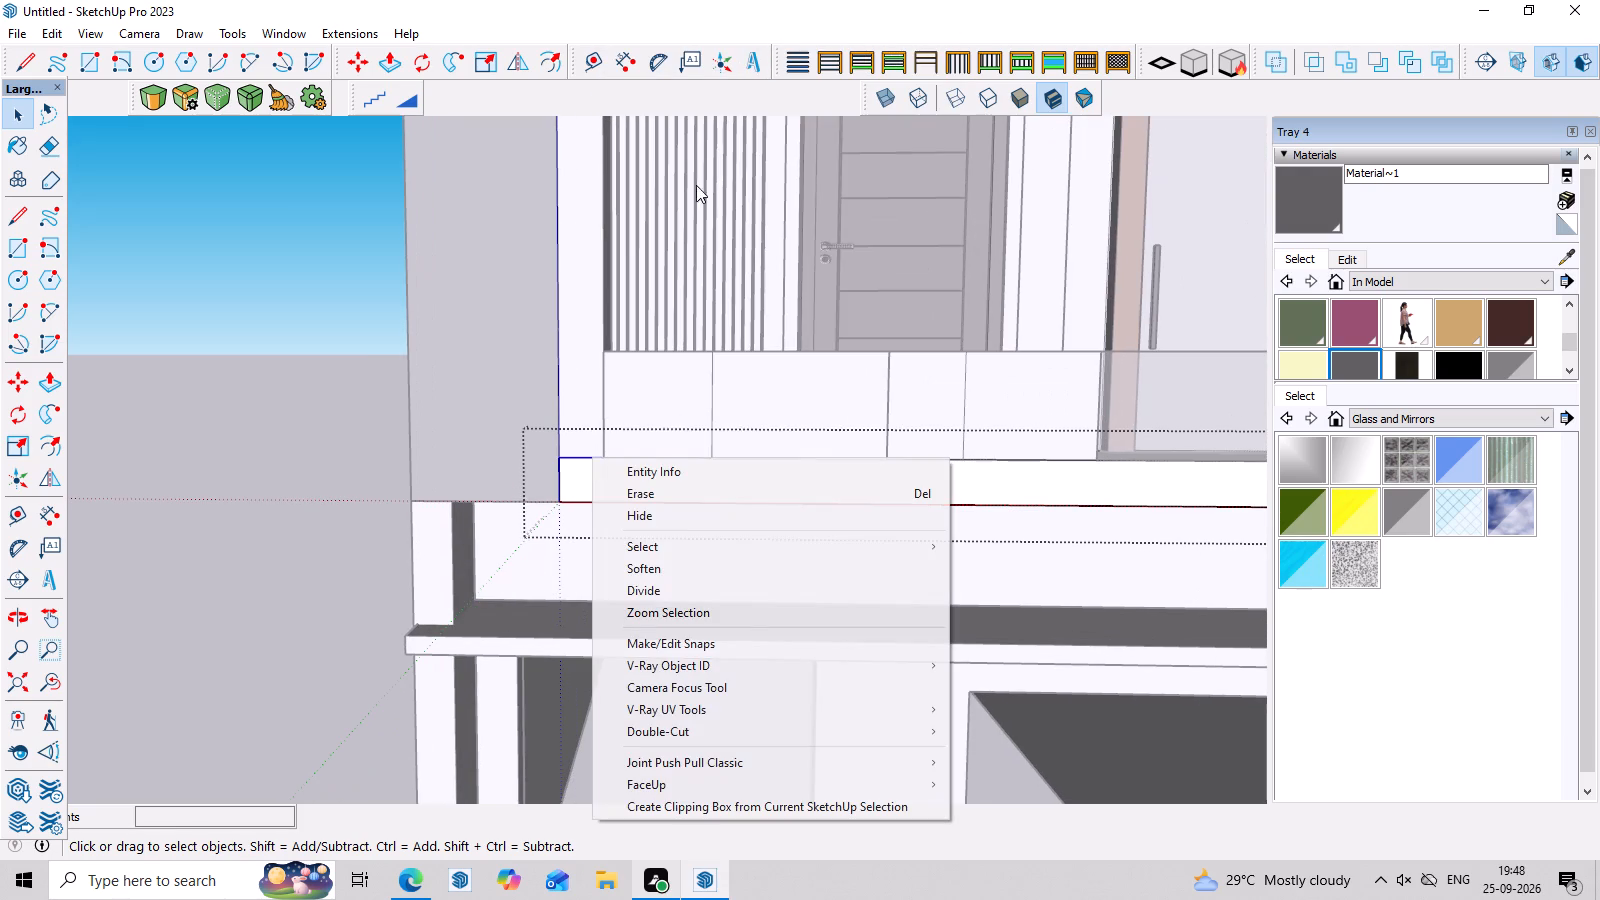
{"action": "left_click", "coordinate": [665, 516]}
{"action": "left_click", "coordinate": [325, 393]}
{"action": "key", "text": "space"}
{"action": "scroll", "coordinate": [328, 390], "scroll_direction": "down", "scroll_amount": 4}
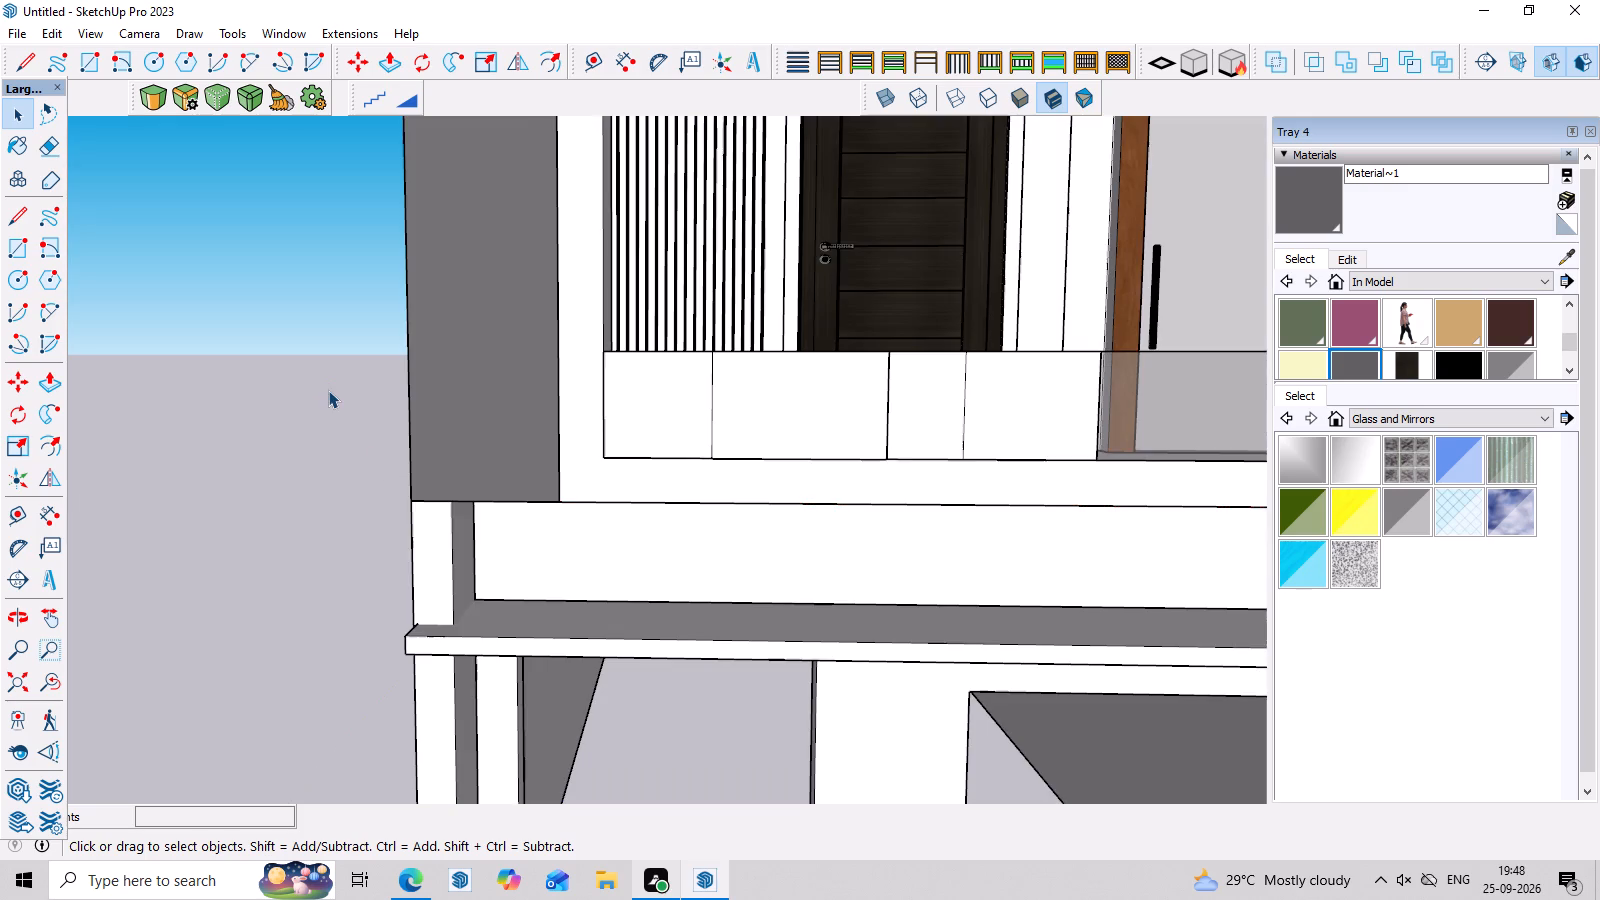
{"action": "left_click", "coordinate": [325, 391]}
{"action": "scroll", "coordinate": [355, 414], "scroll_direction": "down", "scroll_amount": 7}
{"action": "middle_click_drag", "start_coordinate": [1085, 584], "coordinate": [1085, 600]}
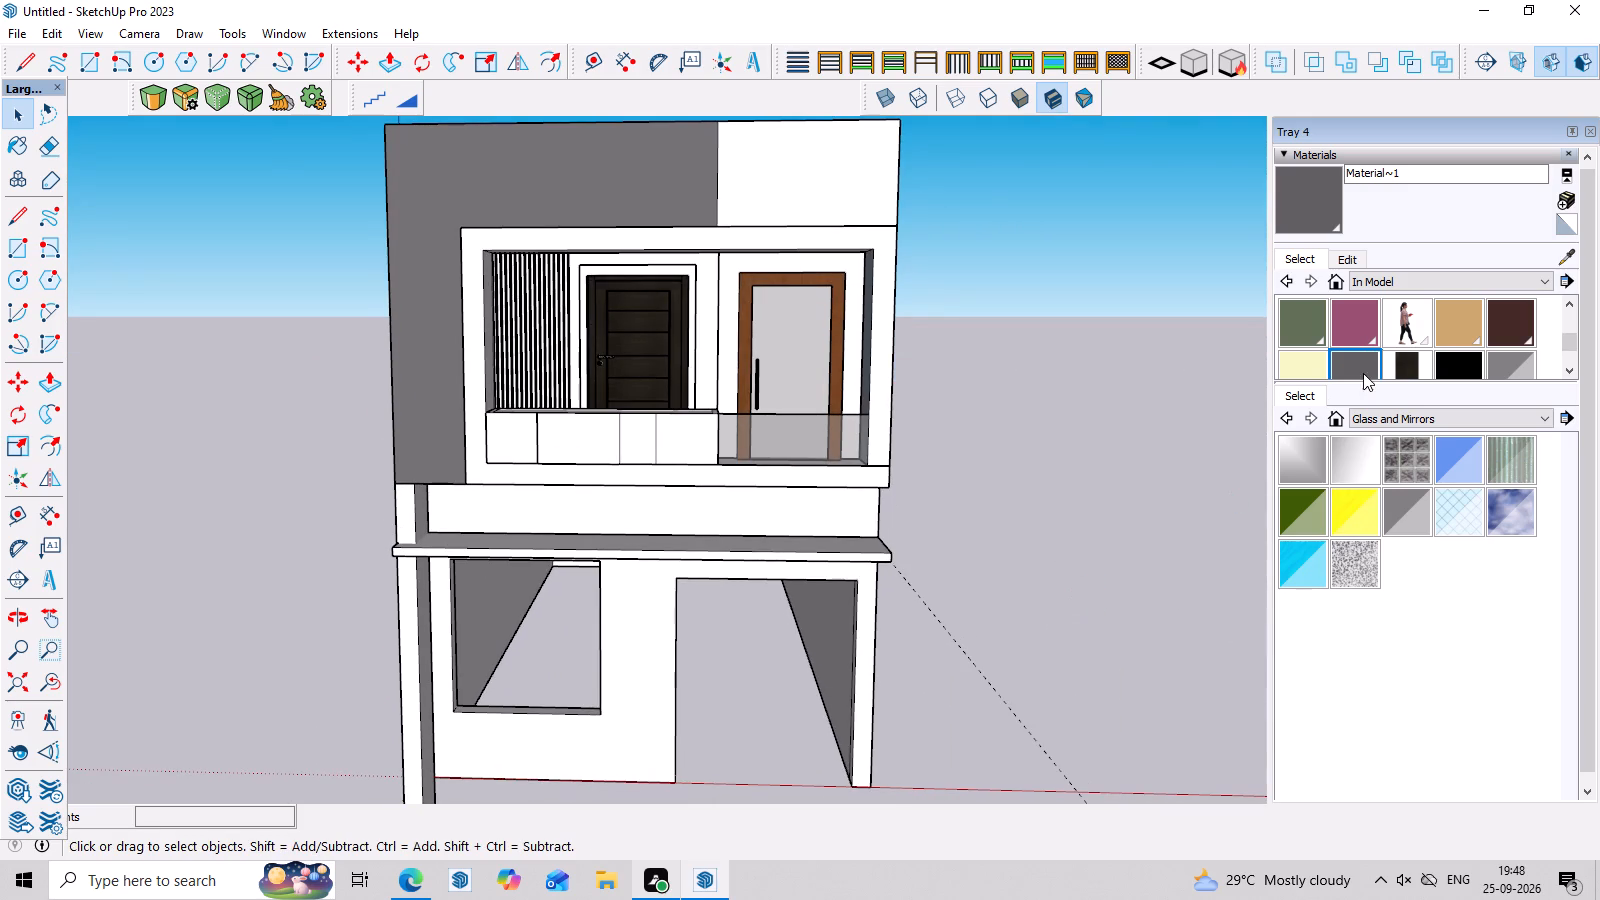
Paint the uprights, top and bottom sill of the frame around the upper opening with Material~1.
{"action": "left_click", "coordinate": [1363, 373]}
{"action": "scroll", "coordinate": [855, 406], "scroll_direction": "up", "scroll_amount": 3}
{"action": "left_click", "coordinate": [894, 368]}
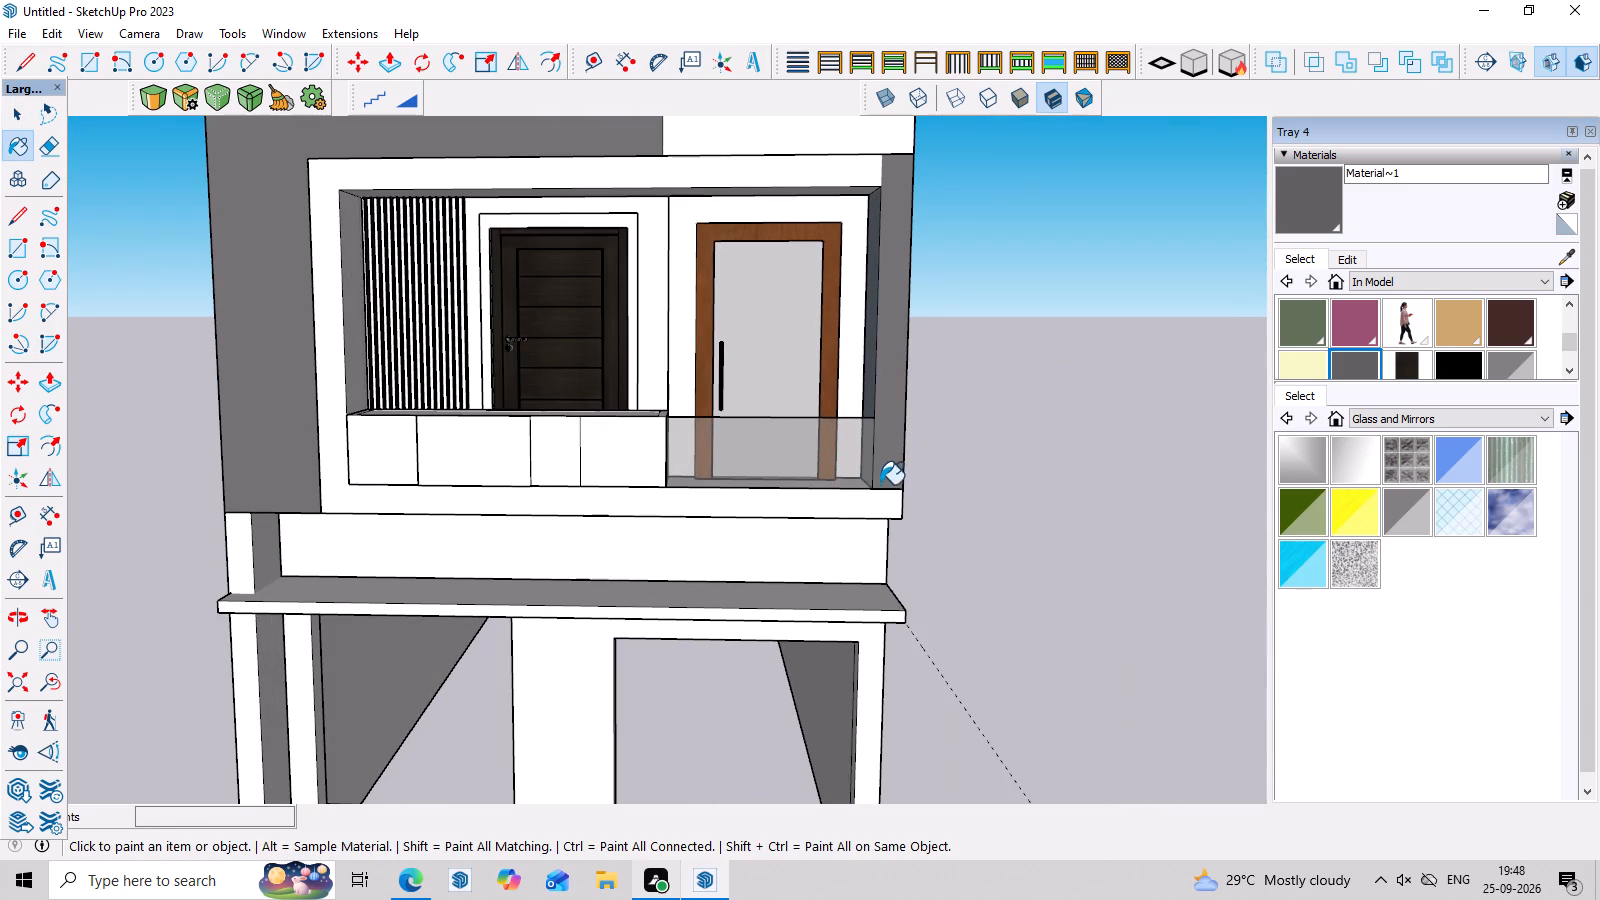
{"action": "left_click", "coordinate": [880, 506]}
{"action": "left_click", "coordinate": [325, 300]}
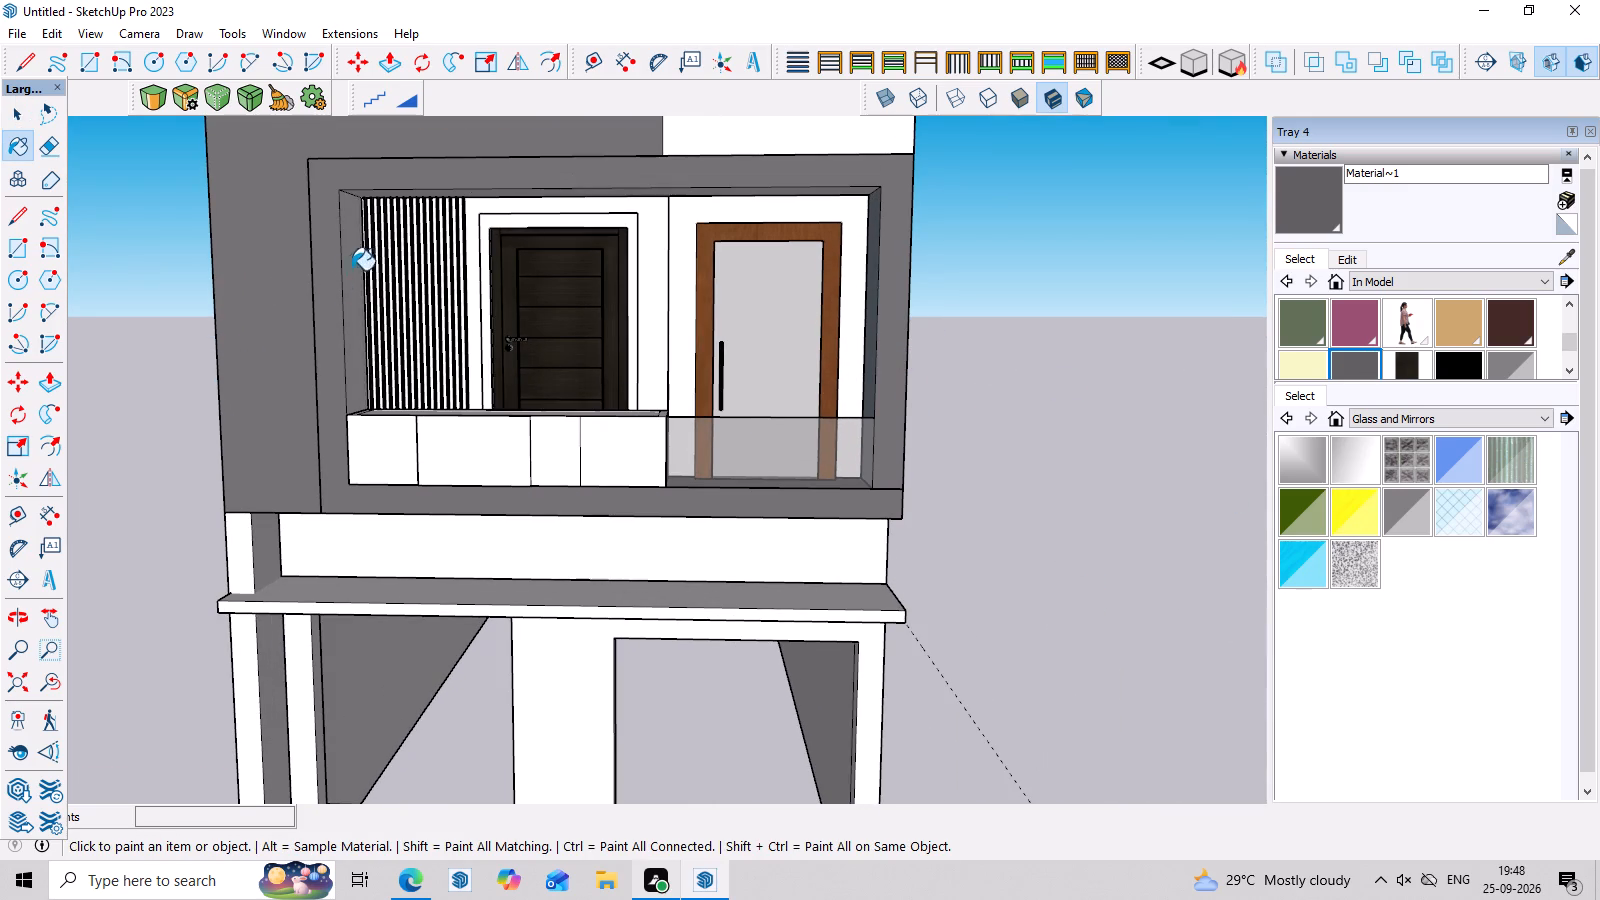
Paint the white surround of the dark panelled door in the upper opening with Material~1.
{"action": "scroll", "coordinate": [979, 315], "scroll_direction": "down", "scroll_amount": 6}
{"action": "middle_click_drag", "start_coordinate": [993, 428], "coordinate": [996, 456]}
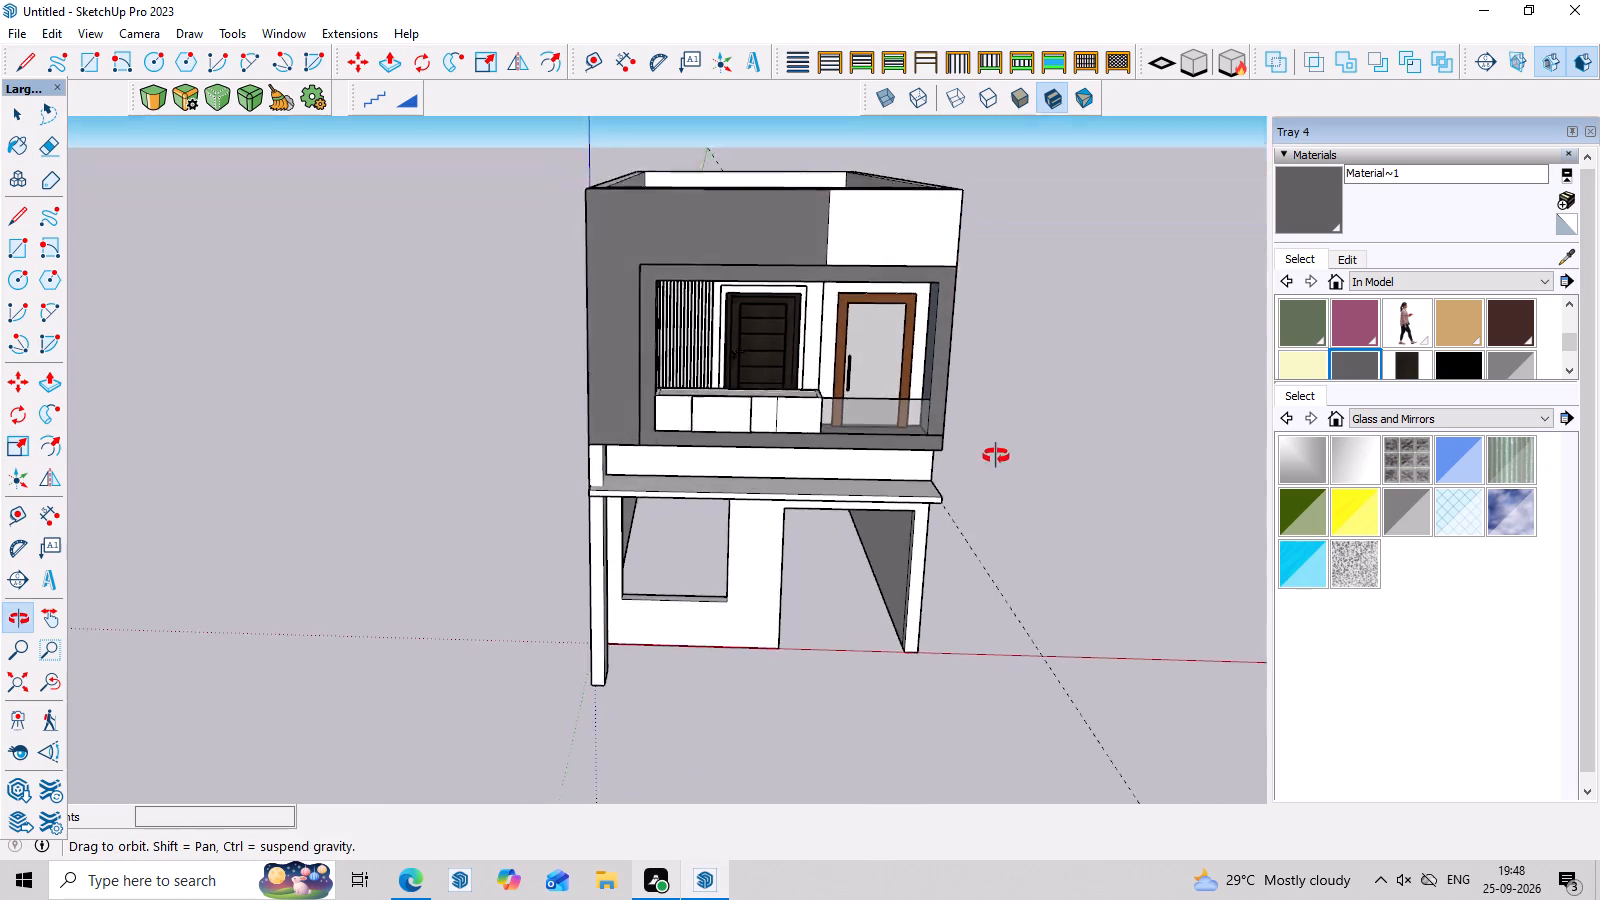
{"action": "middle_click_drag", "start_coordinate": [996, 456], "coordinate": [1007, 384]}
{"action": "scroll", "coordinate": [1008, 358], "scroll_direction": "up", "scroll_amount": 3}
{"action": "middle_click_drag", "start_coordinate": [1035, 391], "coordinate": [977, 416]}
{"action": "scroll", "coordinate": [966, 428], "scroll_direction": "up", "scroll_amount": 2}
{"action": "middle_click_drag", "start_coordinate": [972, 465], "coordinate": [1002, 446]}
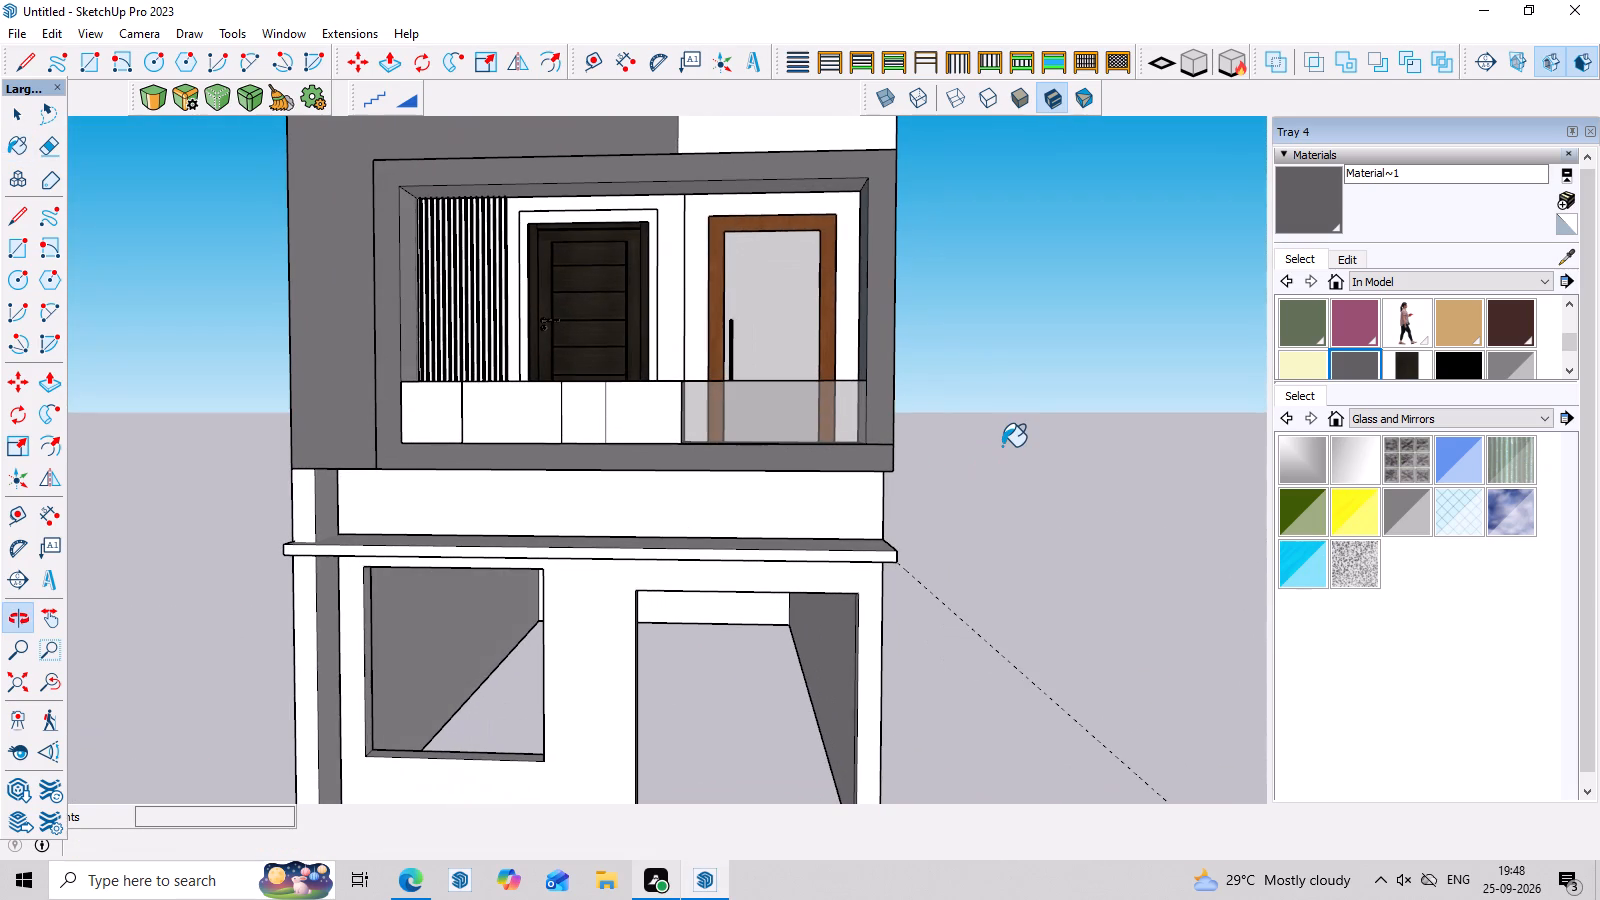
{"action": "scroll", "coordinate": [660, 194], "scroll_direction": "up", "scroll_amount": 4}
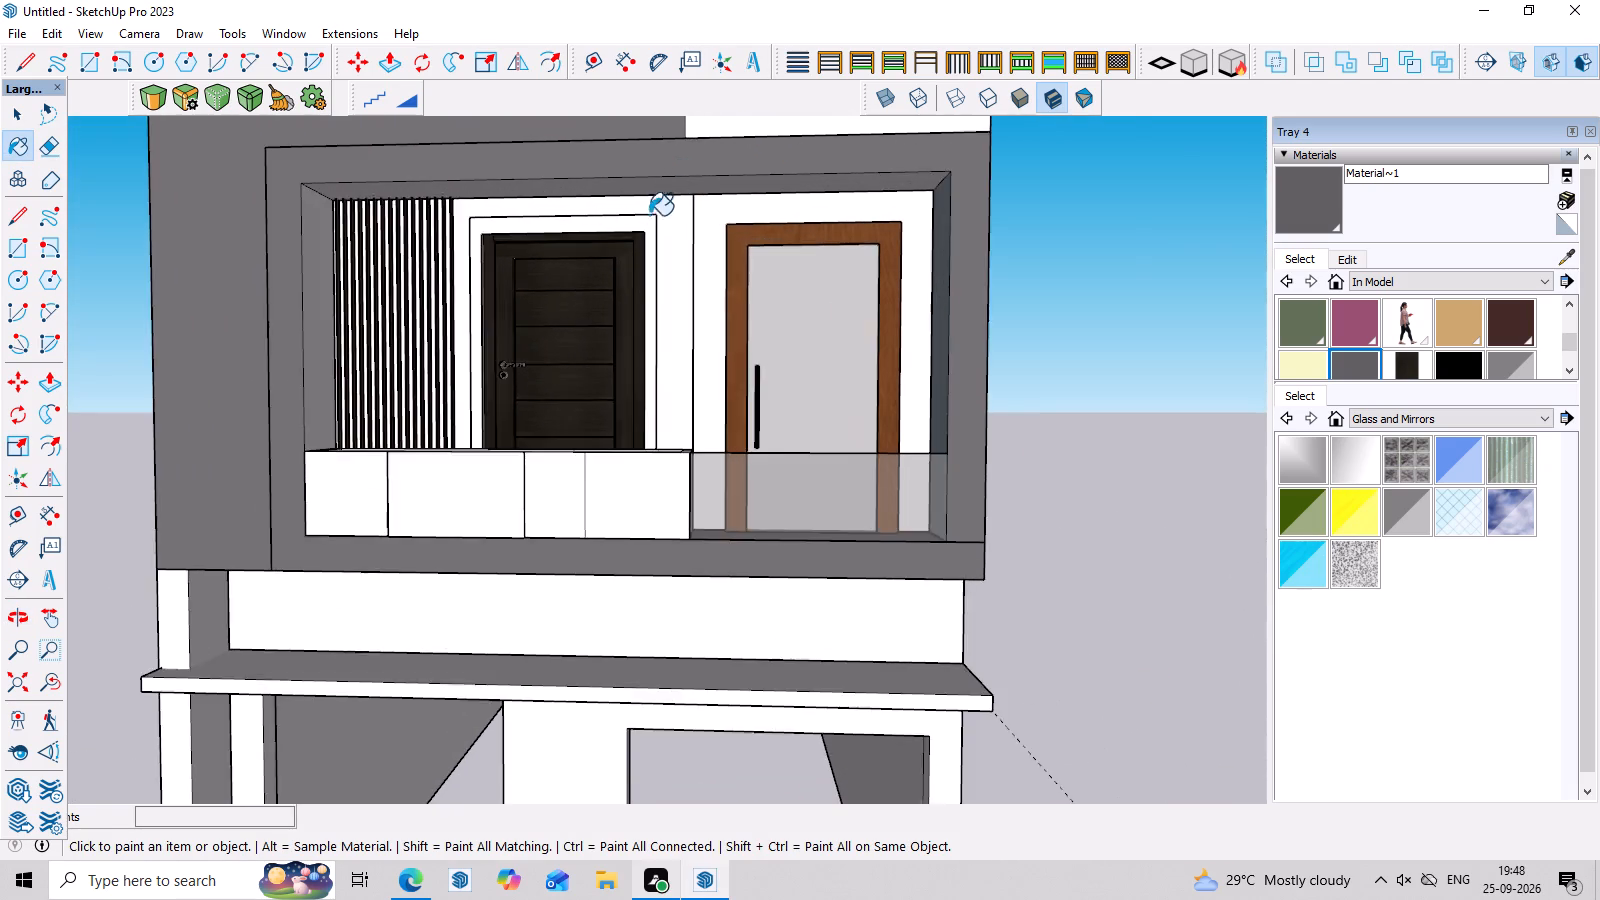
{"action": "scroll", "coordinate": [649, 215], "scroll_direction": "up", "scroll_amount": 2}
{"action": "left_click", "coordinate": [647, 221]}
Create a new material named Material in a lighter gray than Material~1, at 100 opacity.
{"action": "scroll", "coordinate": [832, 341], "scroll_direction": "down", "scroll_amount": 11}
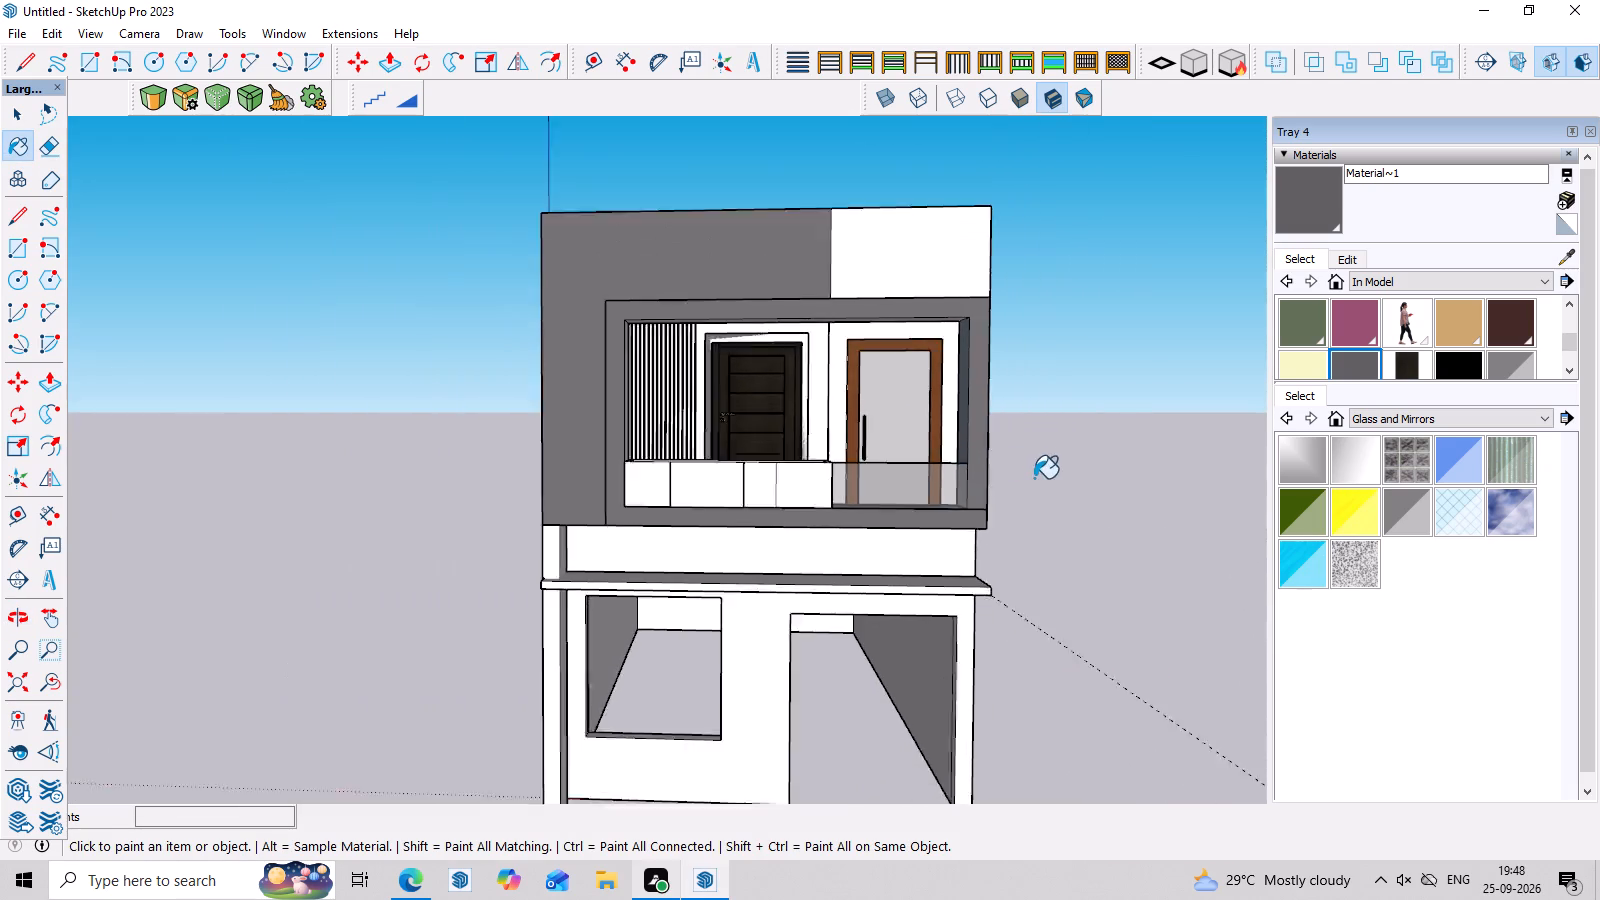
{"action": "scroll", "coordinate": [1034, 478], "scroll_direction": "down", "scroll_amount": 2}
{"action": "middle_click_drag", "start_coordinate": [1052, 509], "coordinate": [1057, 563]}
{"action": "scroll", "coordinate": [1080, 509], "scroll_direction": "up", "scroll_amount": 2}
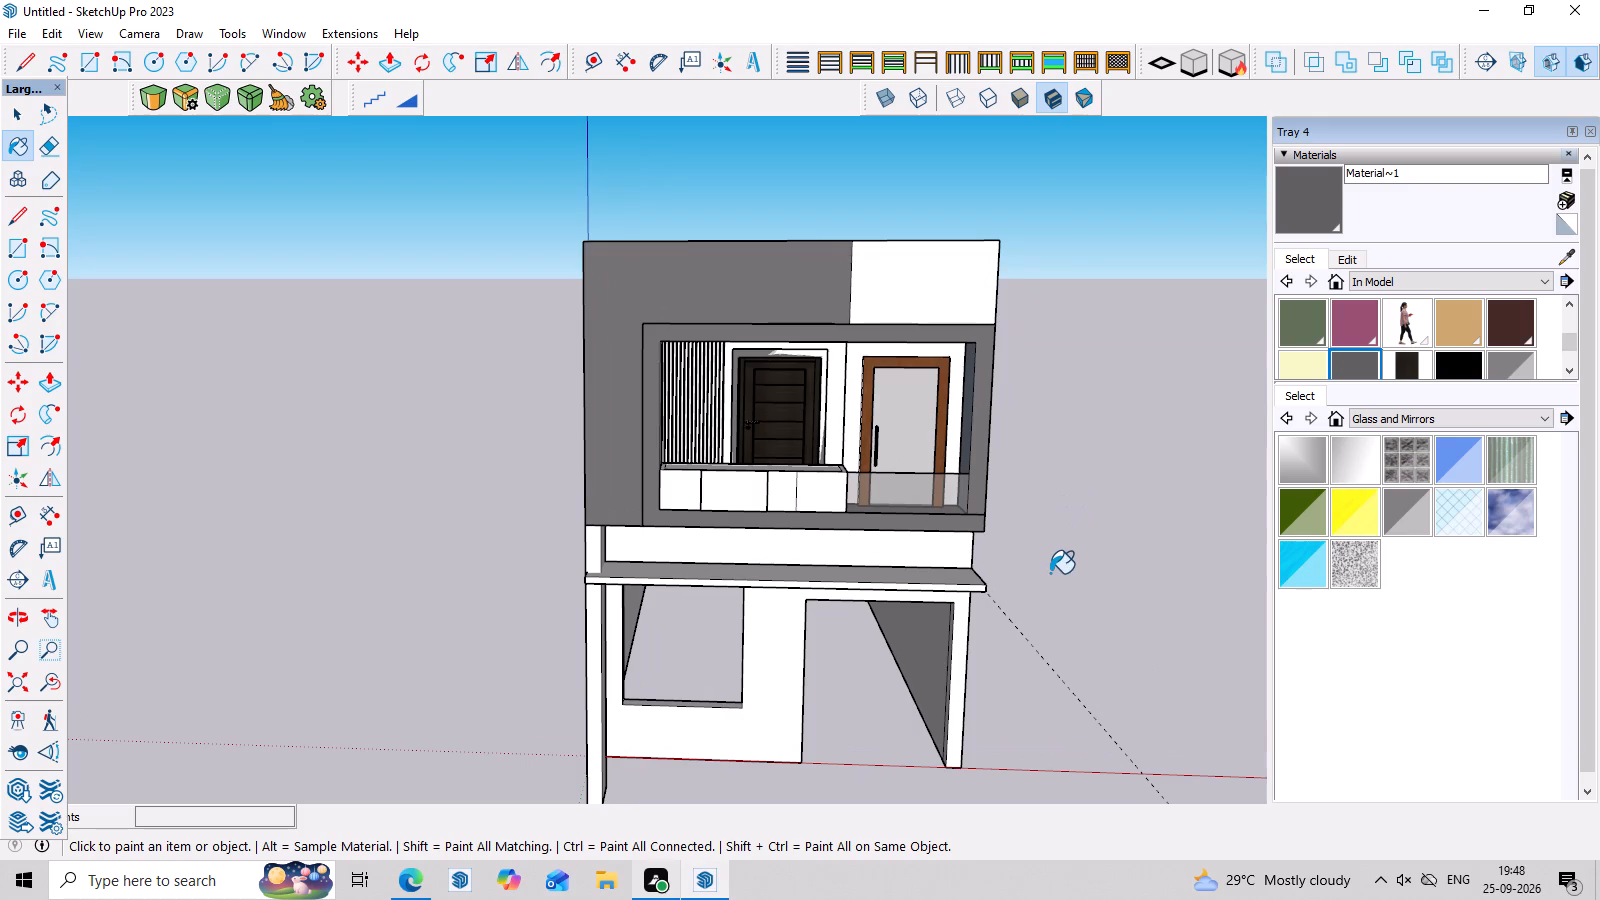
{"action": "scroll", "coordinate": [1000, 348], "scroll_direction": "up", "scroll_amount": 3}
{"action": "middle_click_drag", "start_coordinate": [1008, 353], "coordinate": [1010, 378]}
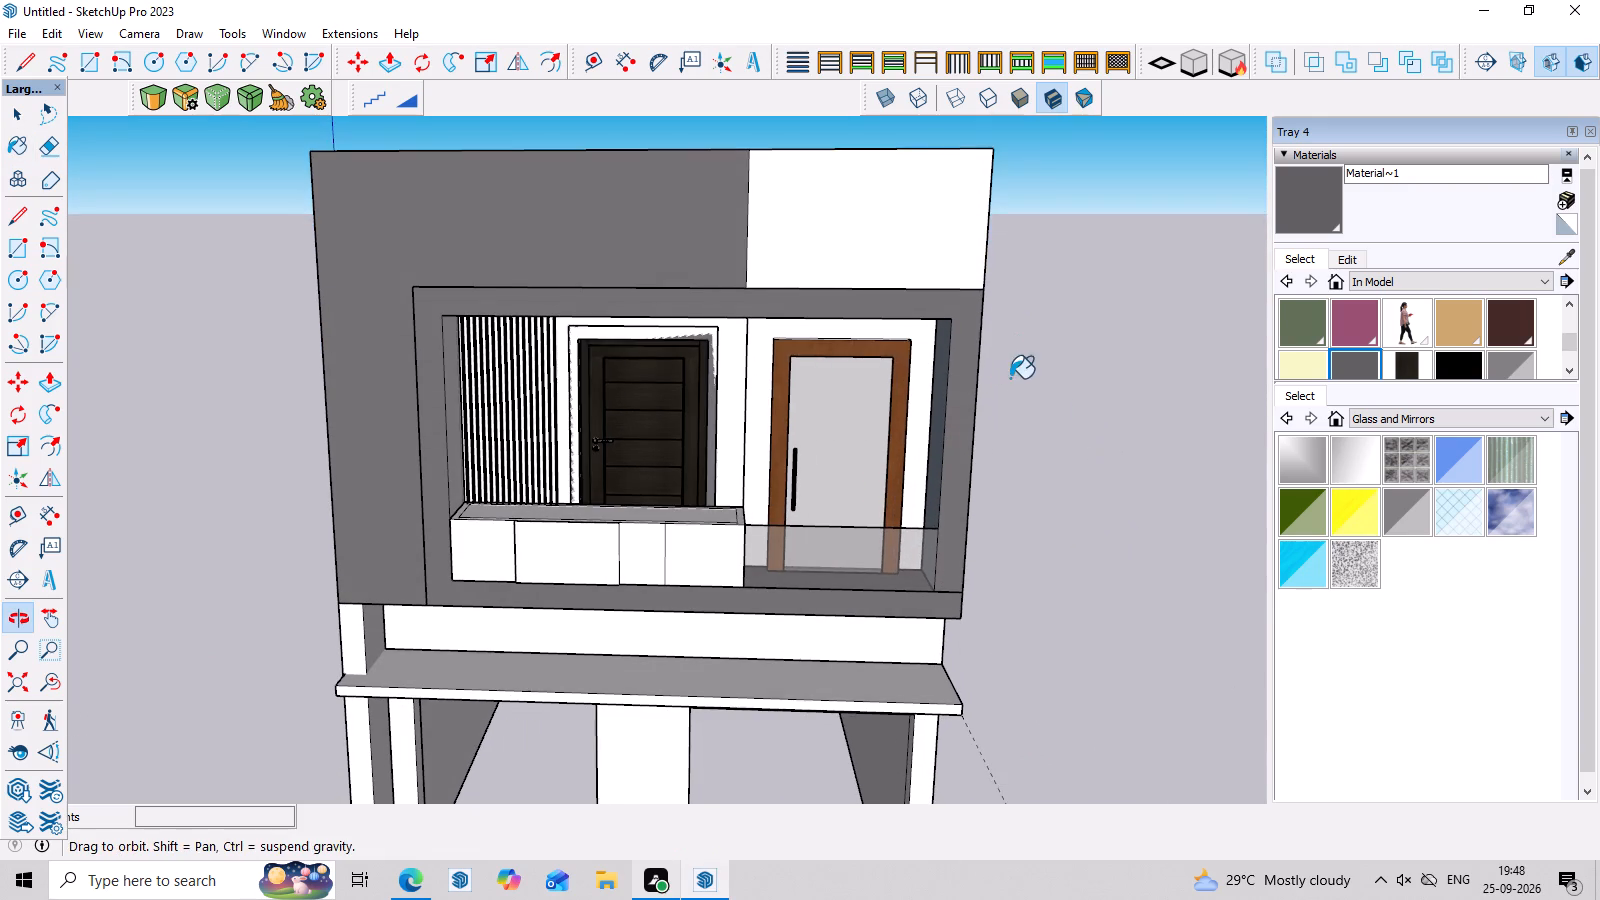
{"action": "scroll", "coordinate": [1159, 499], "scroll_direction": "up", "scroll_amount": 2}
{"action": "middle_click_drag", "start_coordinate": [1159, 490], "coordinate": [1164, 401]}
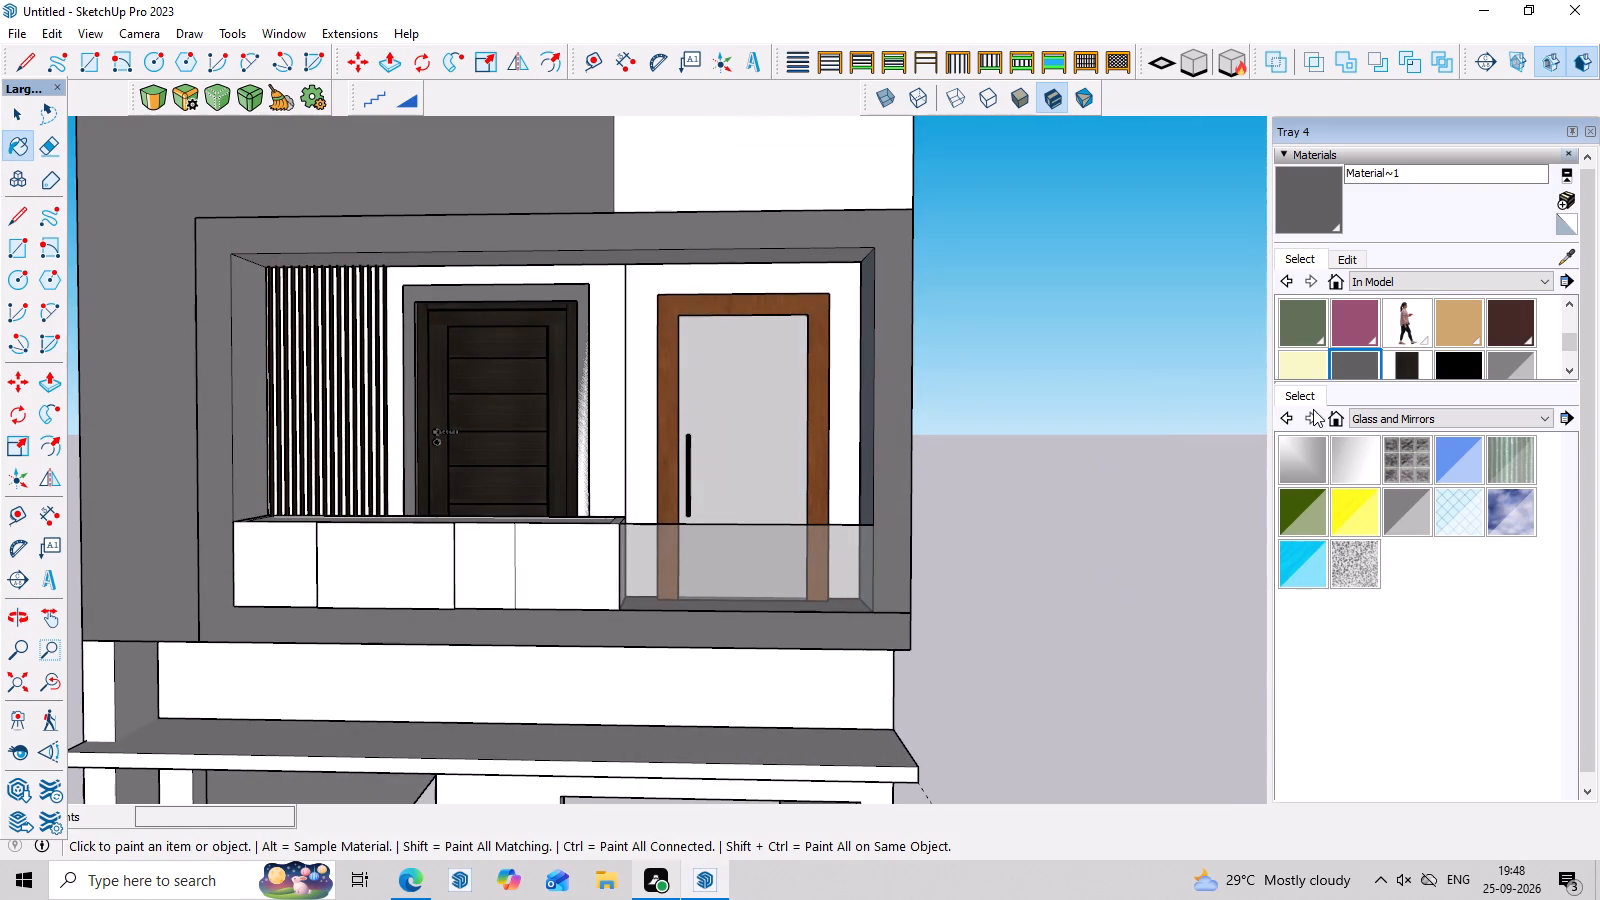
{"action": "scroll", "coordinate": [1371, 360], "scroll_direction": "down", "scroll_amount": 2}
{"action": "scroll", "coordinate": [1395, 337], "scroll_direction": "up", "scroll_amount": 2}
{"action": "left_click", "coordinate": [1295, 179]}
{"action": "left_click", "coordinate": [1581, 198]}
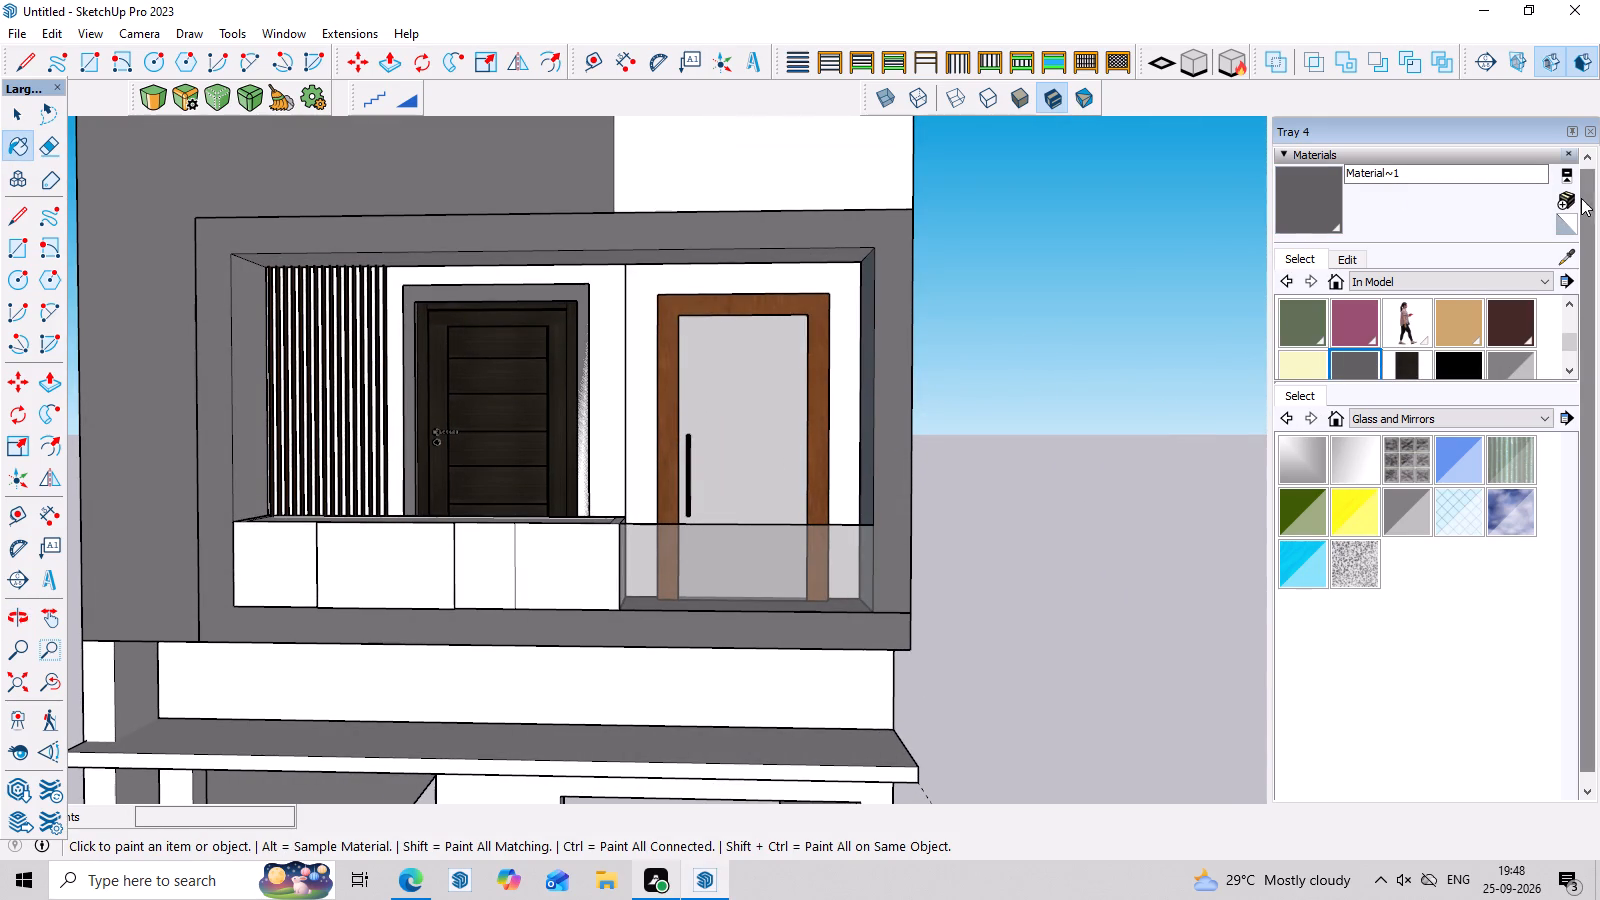
{"action": "left_click", "coordinate": [1571, 198]}
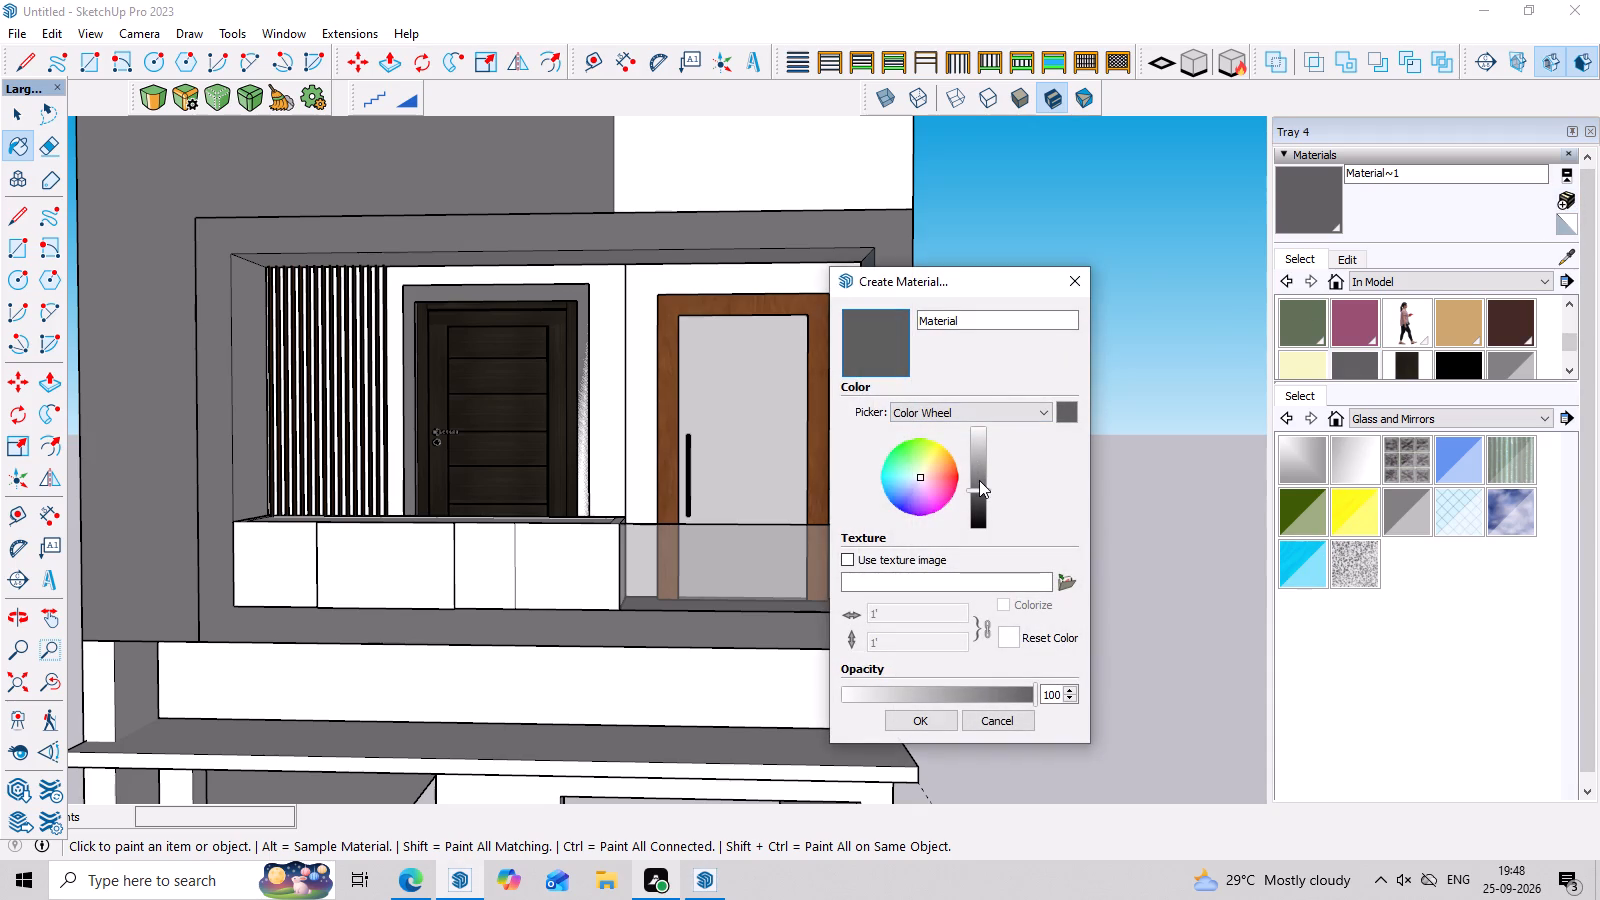
{"action": "left_click_drag", "start_coordinate": [979, 483], "coordinate": [984, 473]}
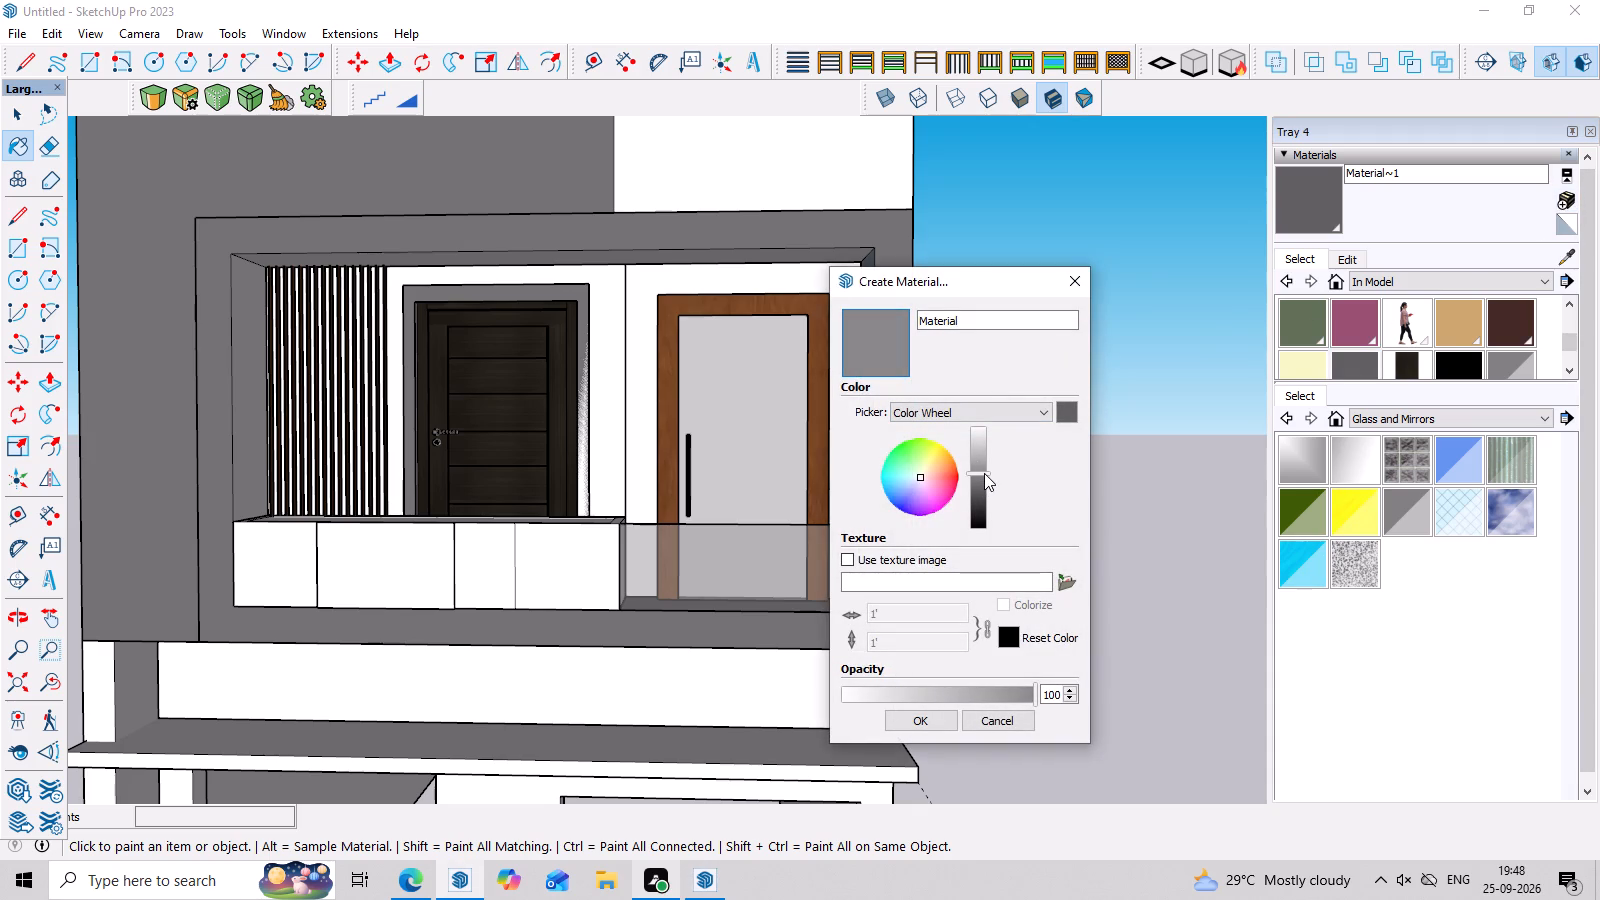
{"action": "left_click", "coordinate": [933, 724]}
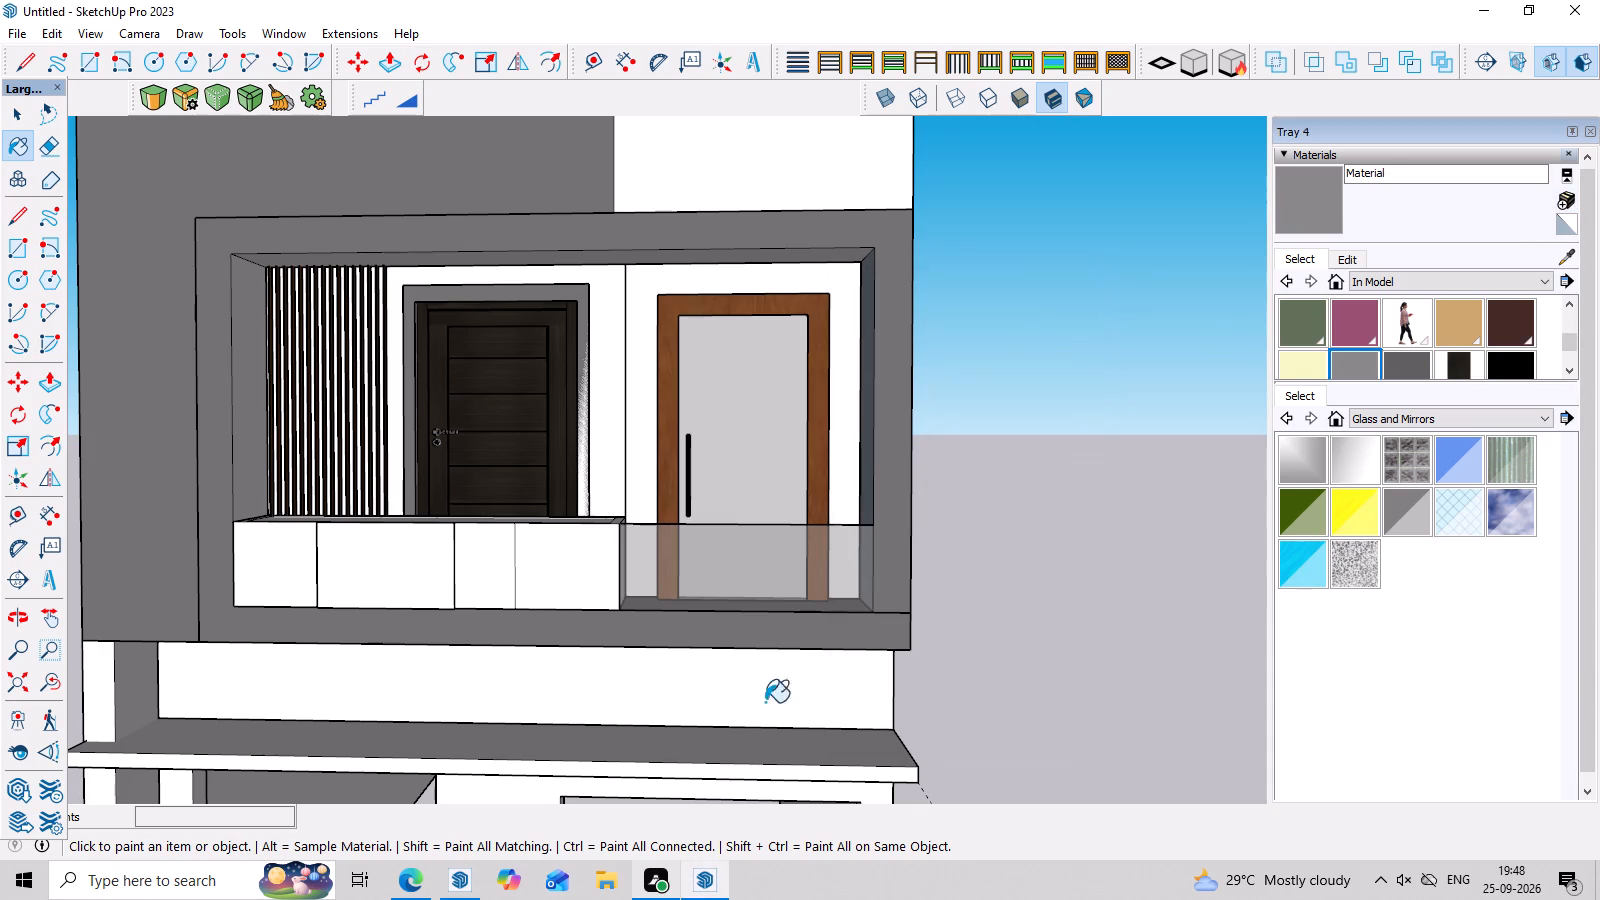
Paint the low panelled parapet in front of the dark door with the lighter gray Material.
{"action": "left_click", "coordinate": [544, 572]}
{"action": "middle_click_drag", "start_coordinate": [563, 577], "coordinate": [598, 551]}
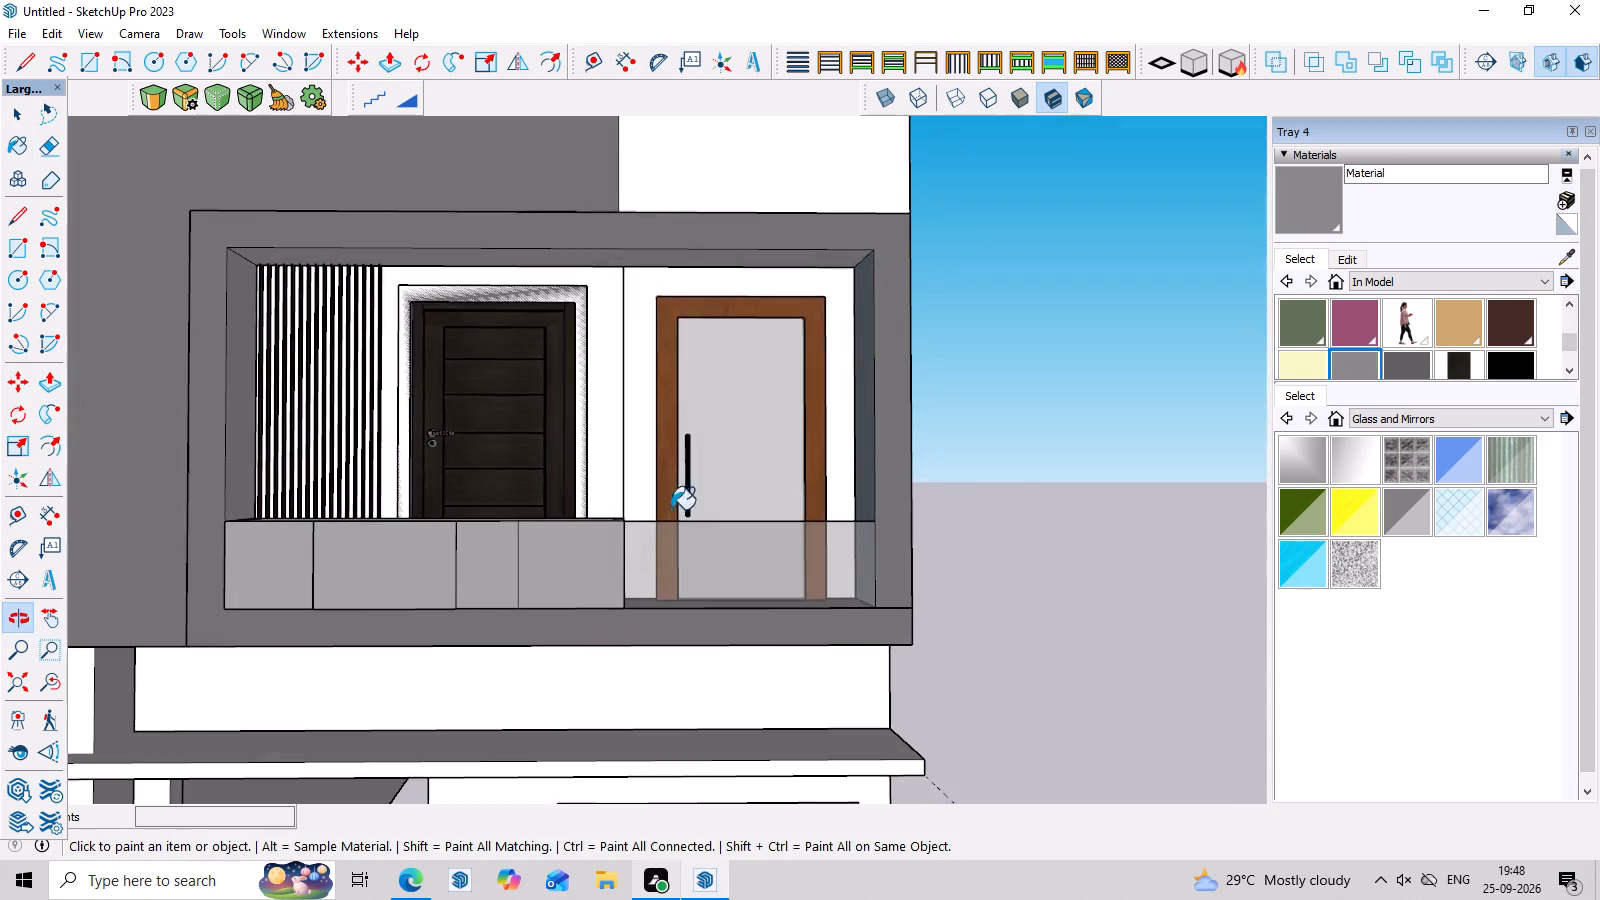
{"action": "scroll", "coordinate": [995, 491], "scroll_direction": "down", "scroll_amount": 7}
{"action": "middle_click_drag", "start_coordinate": [1053, 482], "coordinate": [1031, 478]}
{"action": "key", "text": "space"}
{"action": "left_click", "coordinate": [1053, 450]}
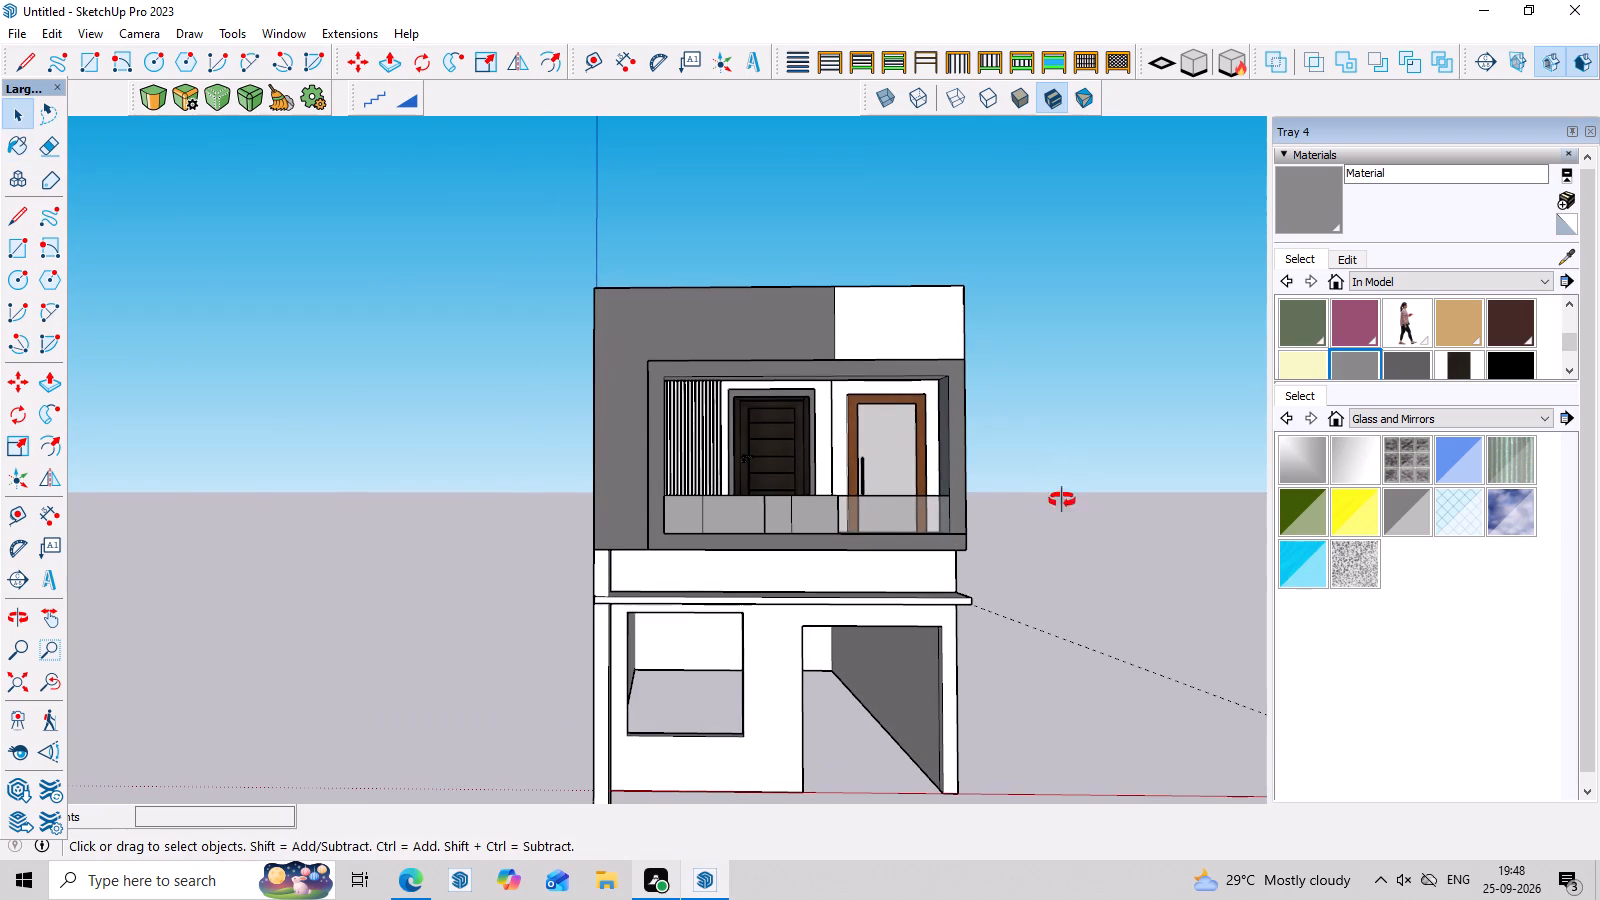
Examine the painted upper front of the building from several angles.
{"action": "middle_click", "coordinate": [1062, 500]}
{"action": "scroll", "coordinate": [1062, 500], "scroll_direction": "up", "scroll_amount": 3}
{"action": "middle_click_drag", "start_coordinate": [1062, 500], "coordinate": [1042, 542]}
{"action": "scroll", "coordinate": [1042, 542], "scroll_direction": "up", "scroll_amount": 2}
{"action": "scroll", "coordinate": [1042, 542], "scroll_direction": "down", "scroll_amount": 6}
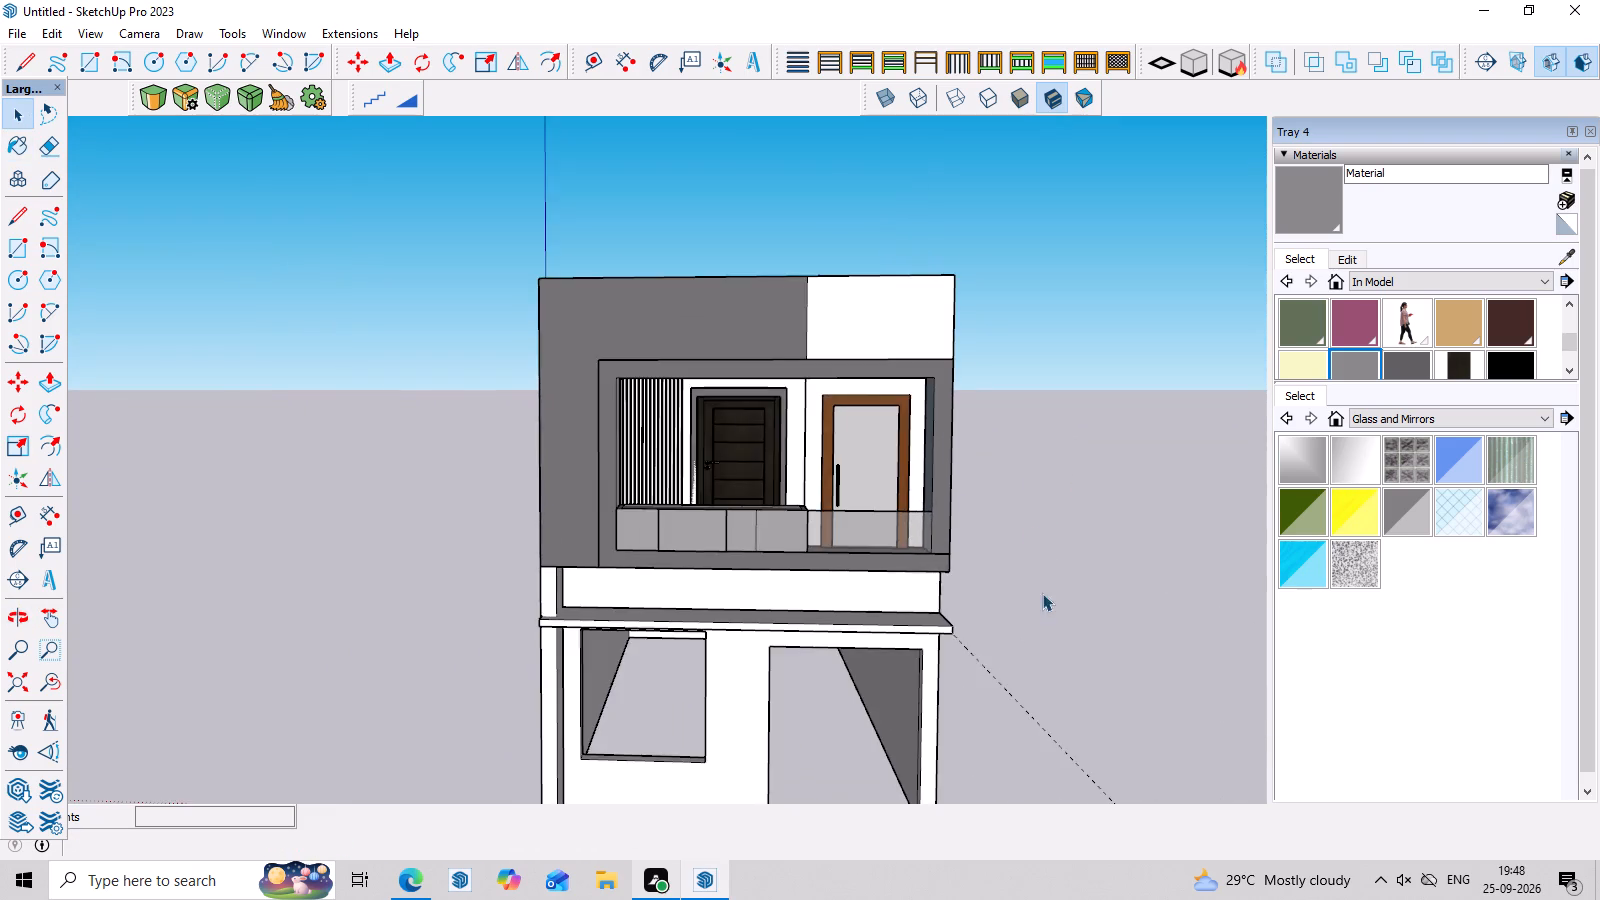
{"action": "middle_click_drag", "start_coordinate": [1042, 593], "coordinate": [1046, 566]}
{"action": "scroll", "coordinate": [1046, 566], "scroll_direction": "up", "scroll_amount": 2}
{"action": "middle_click", "coordinate": [1046, 574]}
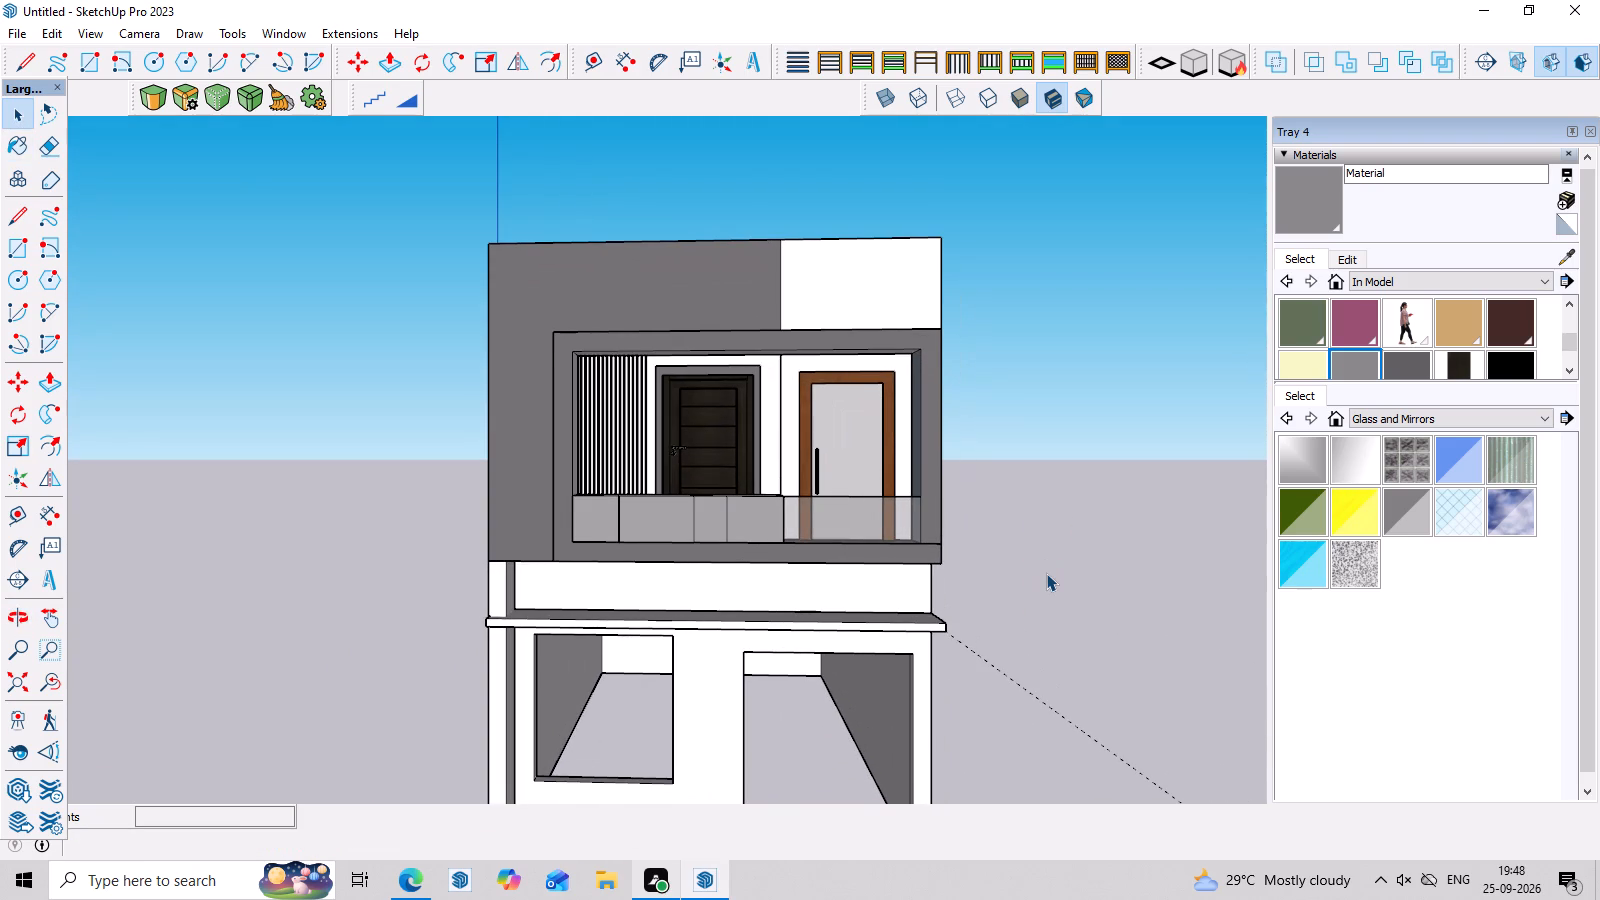
{"action": "middle_click", "coordinate": [1050, 599]}
Open the group of the wall band between the sill and the projecting ledge and select its front face.
{"action": "scroll", "coordinate": [862, 608], "scroll_direction": "up", "scroll_amount": 7}
{"action": "middle_click_drag", "start_coordinate": [845, 573], "coordinate": [847, 548]}
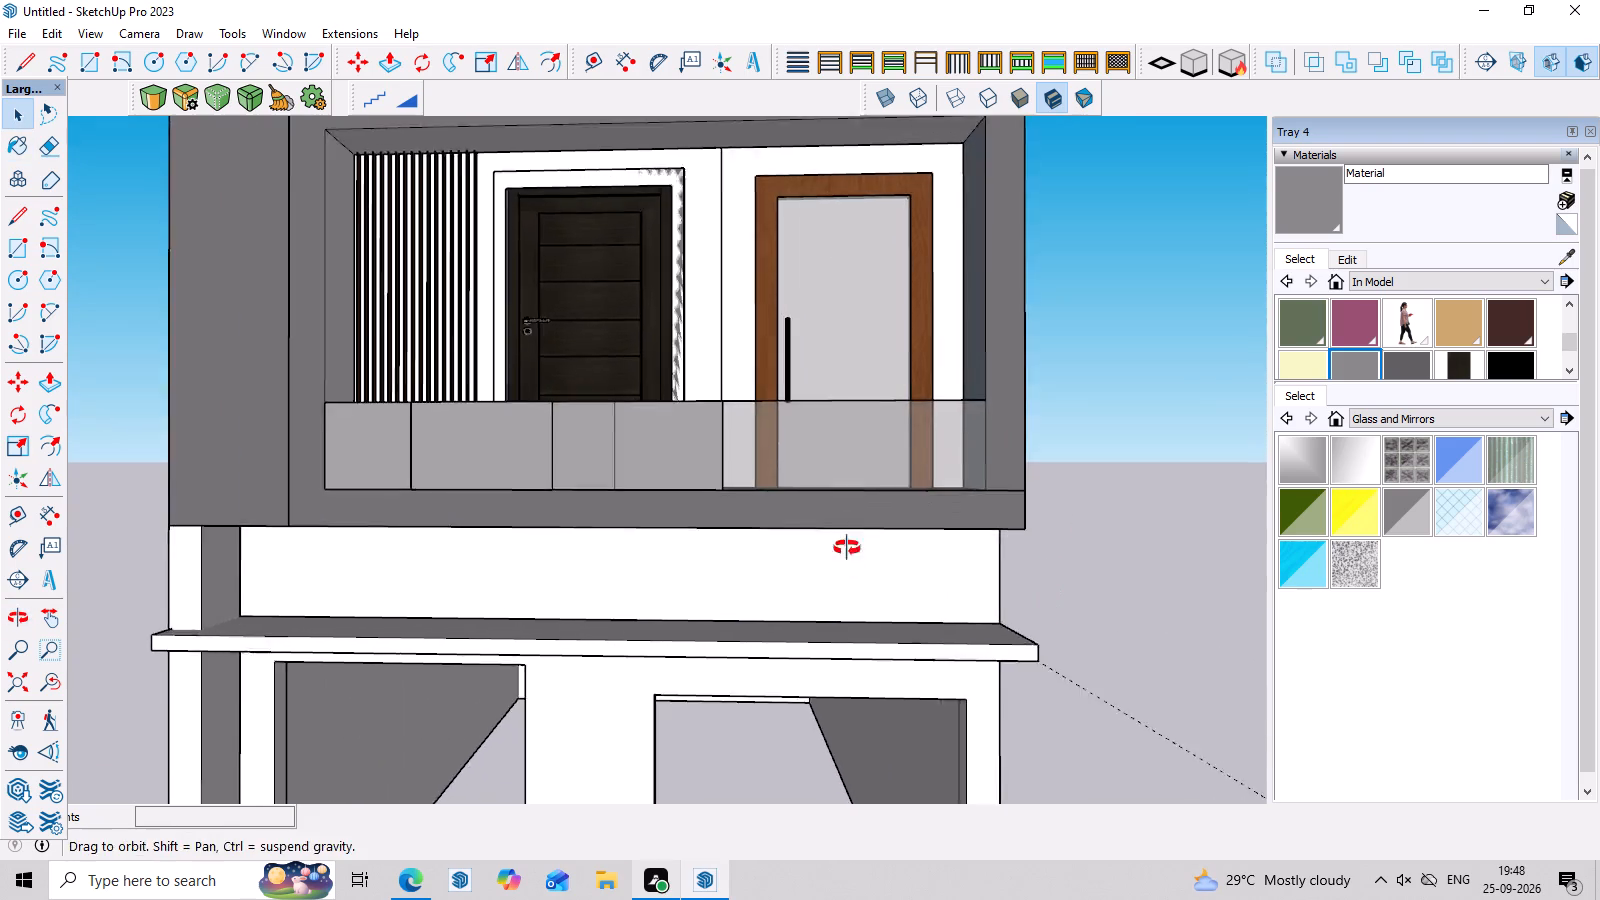
{"action": "middle_click_drag", "start_coordinate": [847, 548], "coordinate": [857, 488]}
{"action": "scroll", "coordinate": [793, 578], "scroll_direction": "up", "scroll_amount": 2}
{"action": "middle_click_drag", "start_coordinate": [790, 596], "coordinate": [785, 656]}
{"action": "key", "text": "l"}
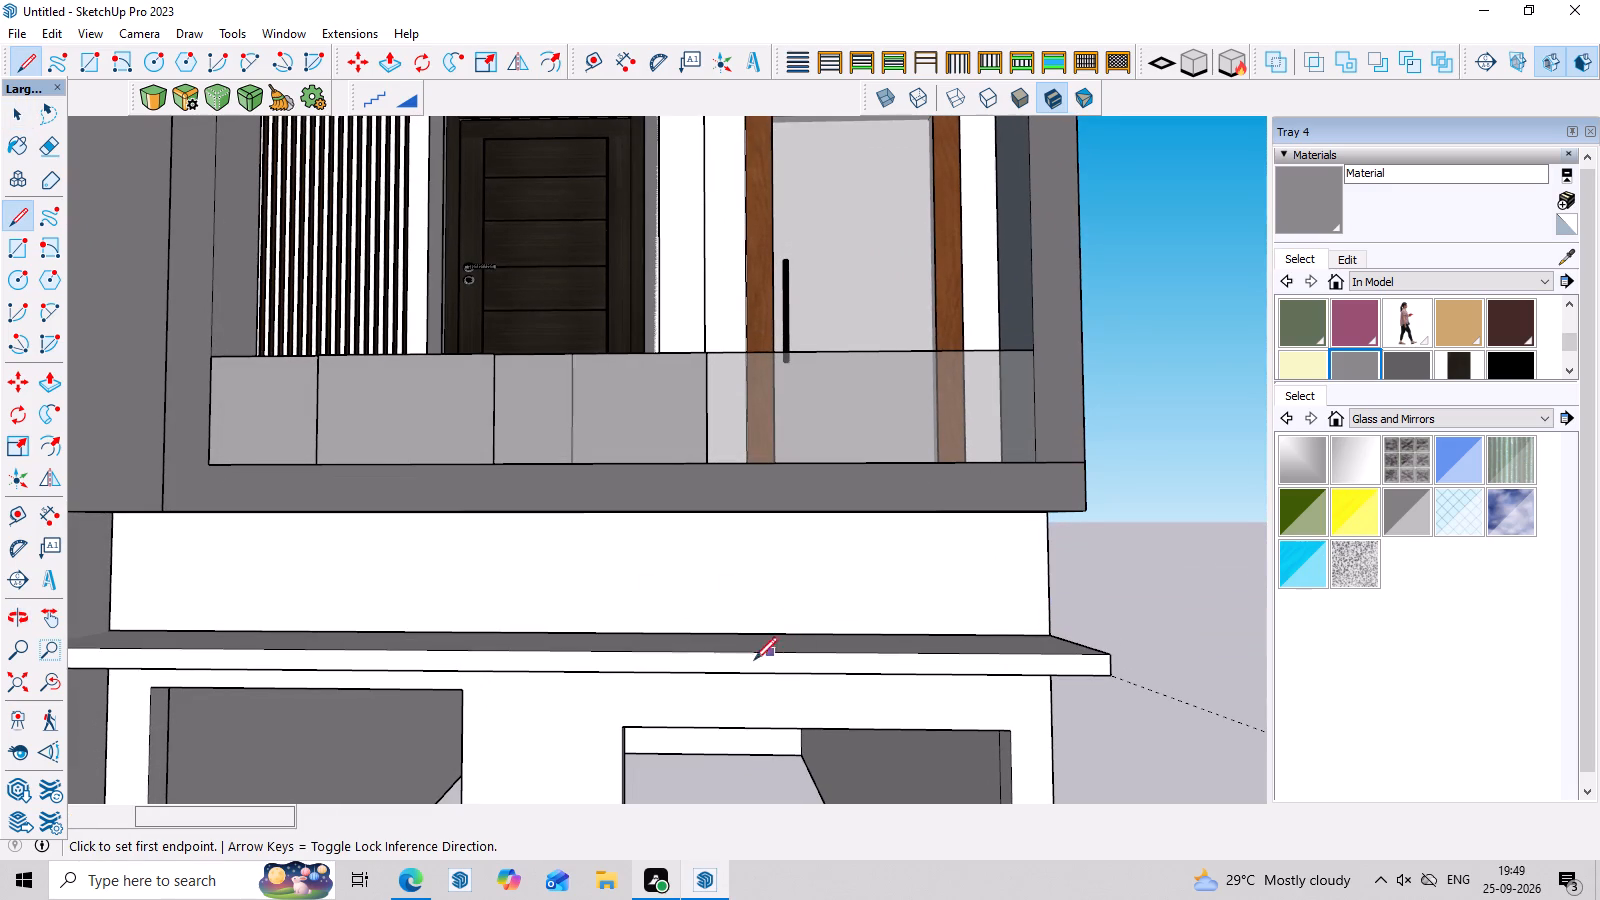
{"action": "key", "text": "space"}
{"action": "left_click", "coordinate": [727, 570]}
{"action": "scroll", "coordinate": [727, 570], "scroll_direction": "up", "scroll_amount": 3}
{"action": "double_click", "coordinate": [727, 583]}
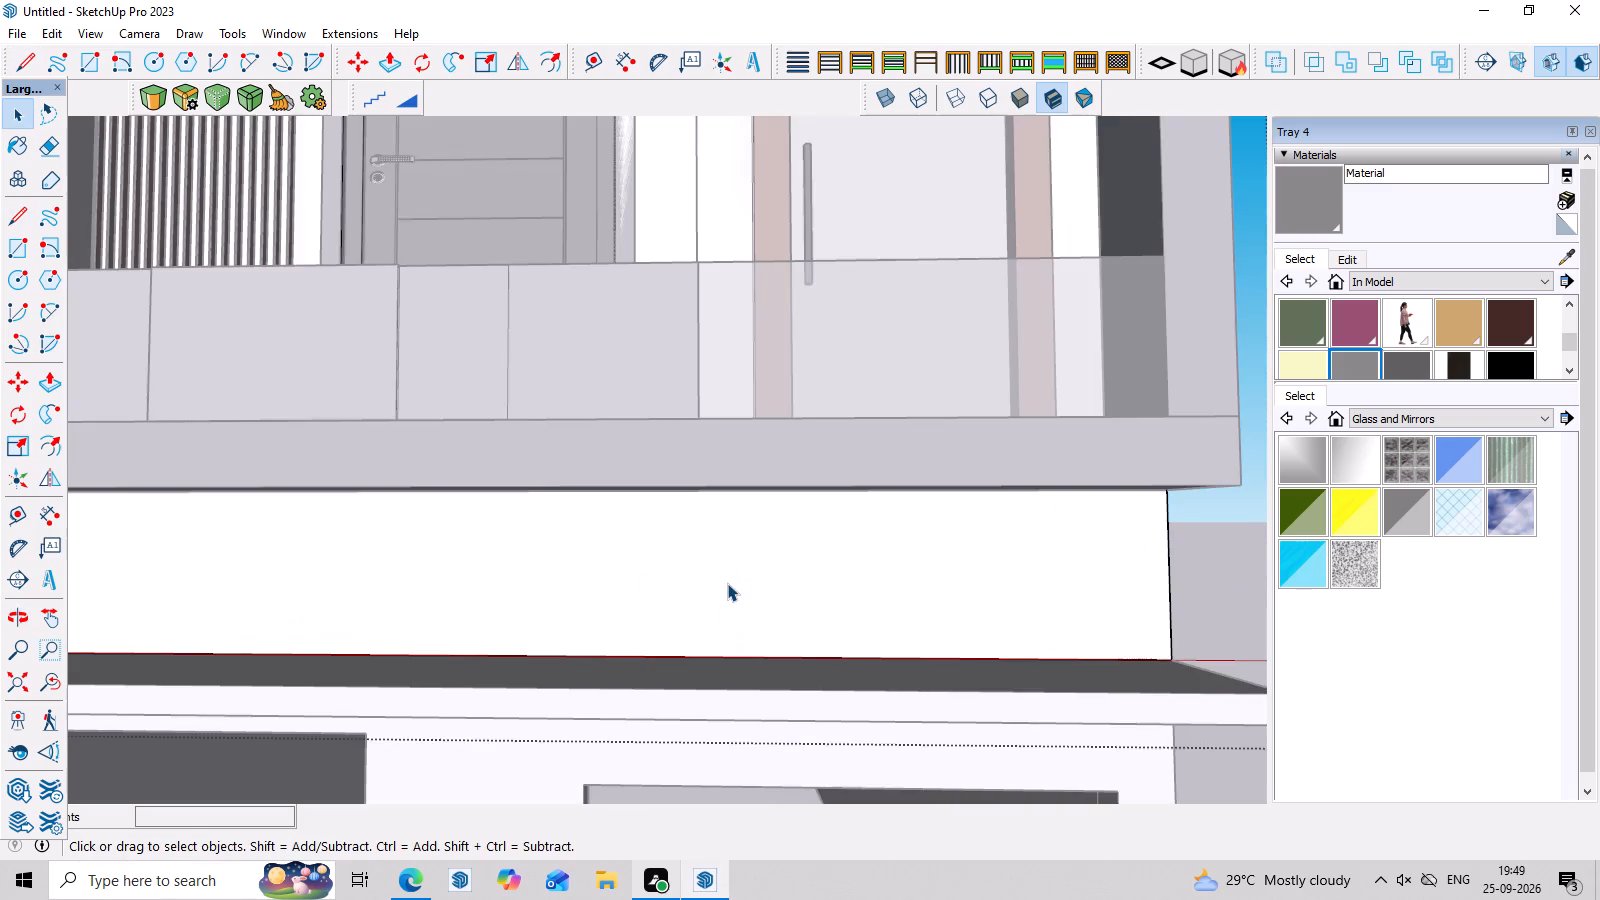
{"action": "scroll", "coordinate": [727, 583], "scroll_direction": "up", "scroll_amount": 2}
{"action": "left_click", "coordinate": [727, 583]}
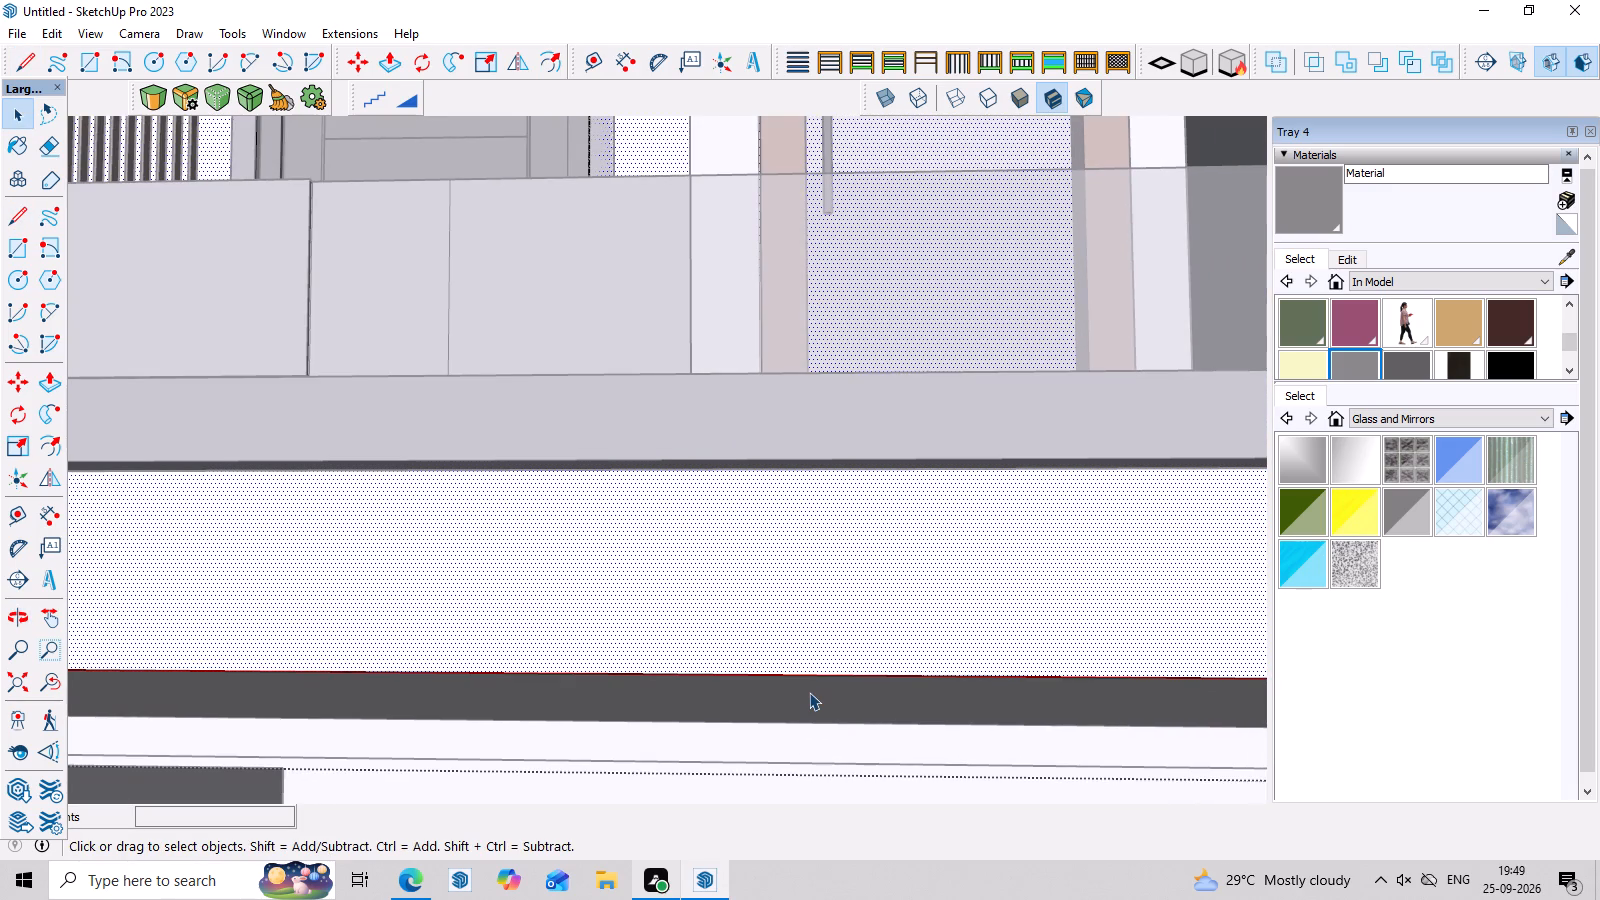
Draw a rectangle about 5' 5" by 2' 3" at the right-hand end of the band, spanning its full height.
{"action": "key", "text": "l"}
{"action": "scroll", "coordinate": [789, 613], "scroll_direction": "down", "scroll_amount": 6}
{"action": "middle_click_drag", "start_coordinate": [790, 622], "coordinate": [817, 552]}
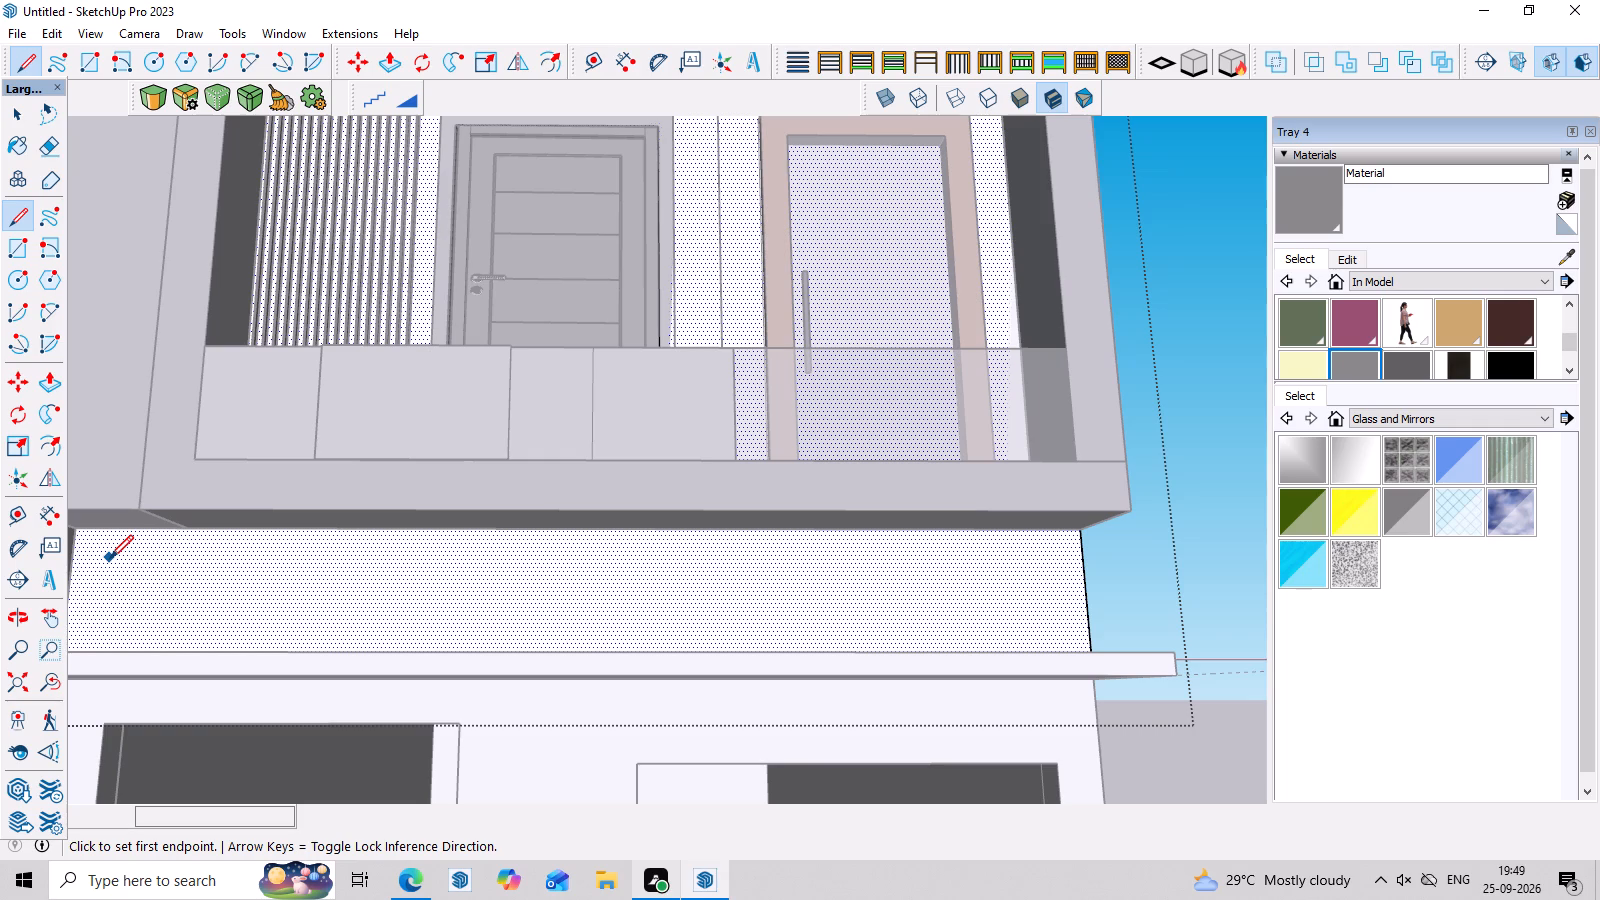
{"action": "key", "text": "r"}
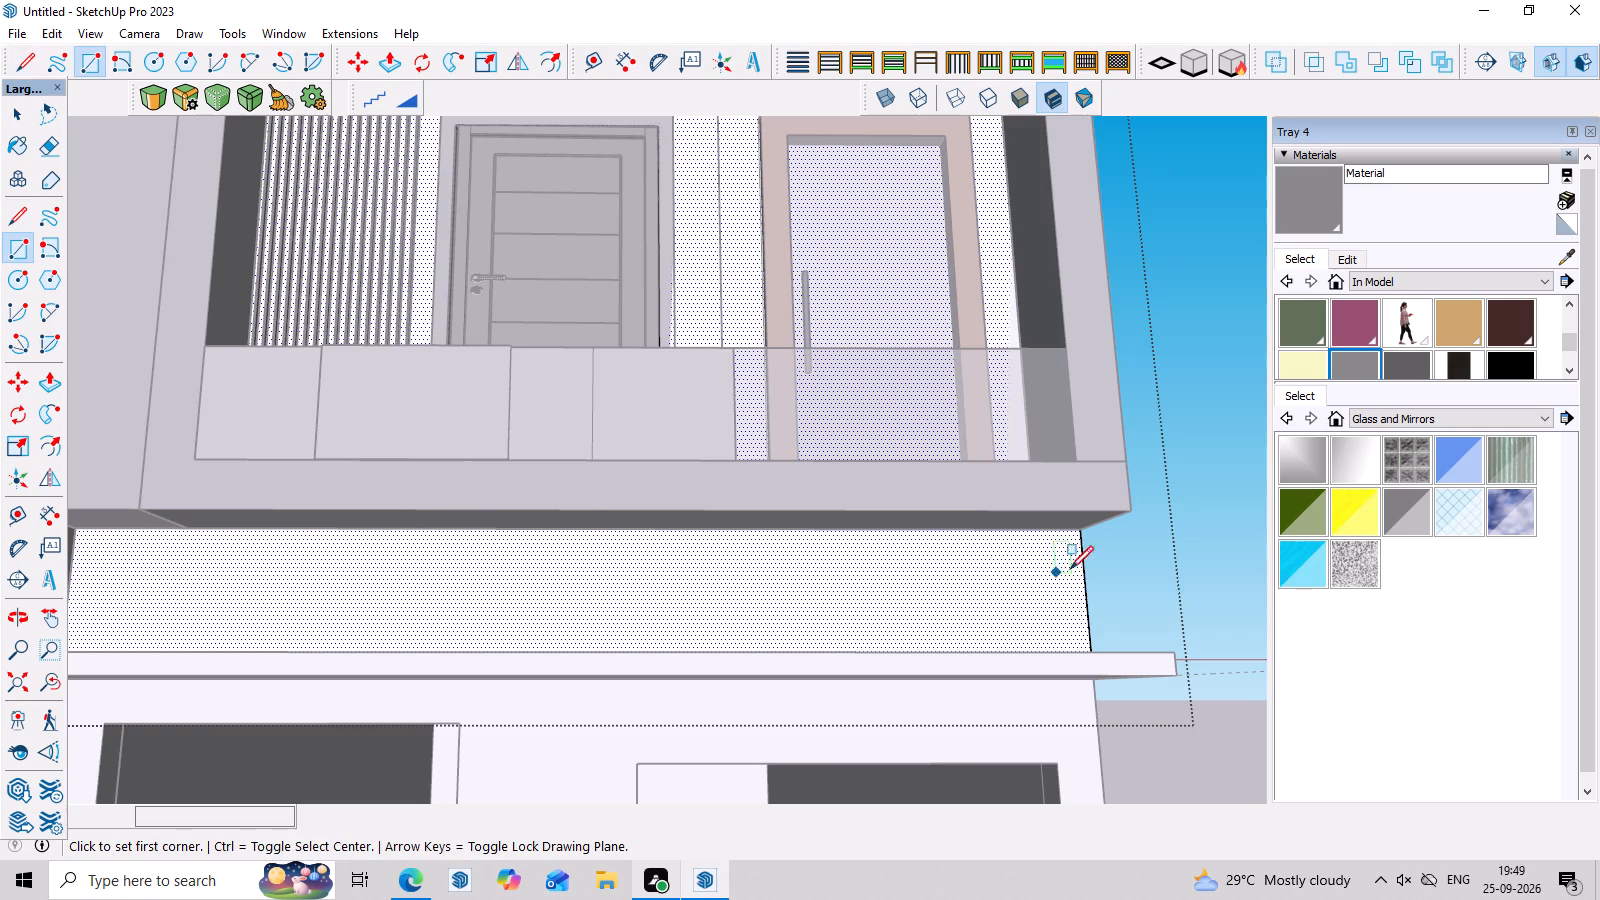
{"action": "left_click", "coordinate": [1083, 531]}
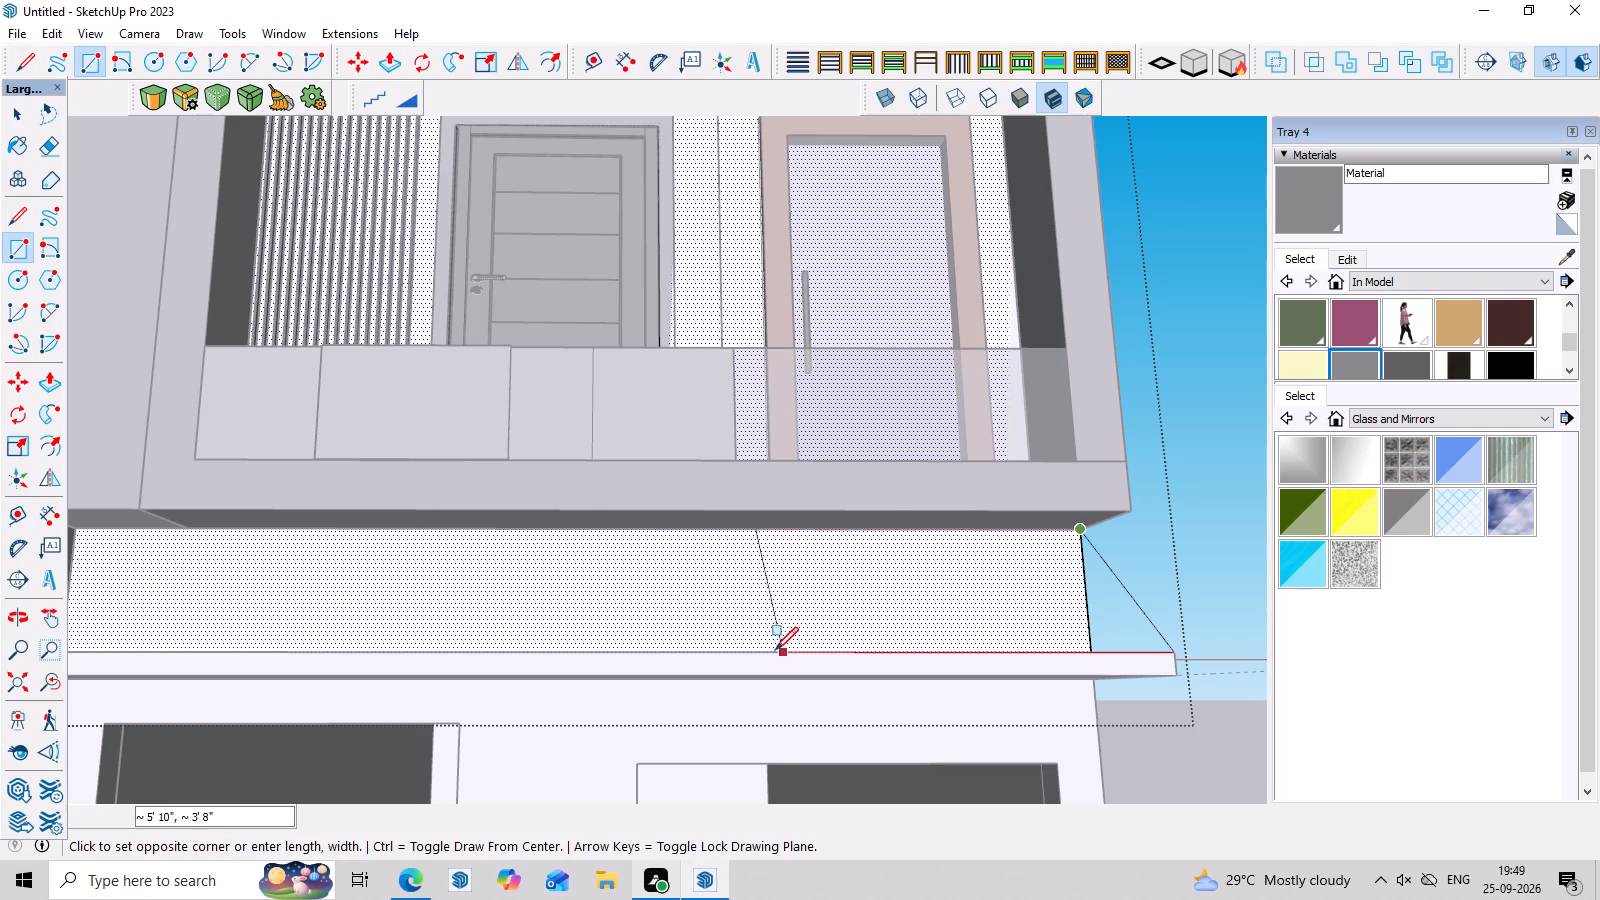
{"action": "middle_click_drag", "start_coordinate": [743, 623], "coordinate": [732, 680]}
{"action": "scroll", "coordinate": [739, 651], "scroll_direction": "up", "scroll_amount": 1}
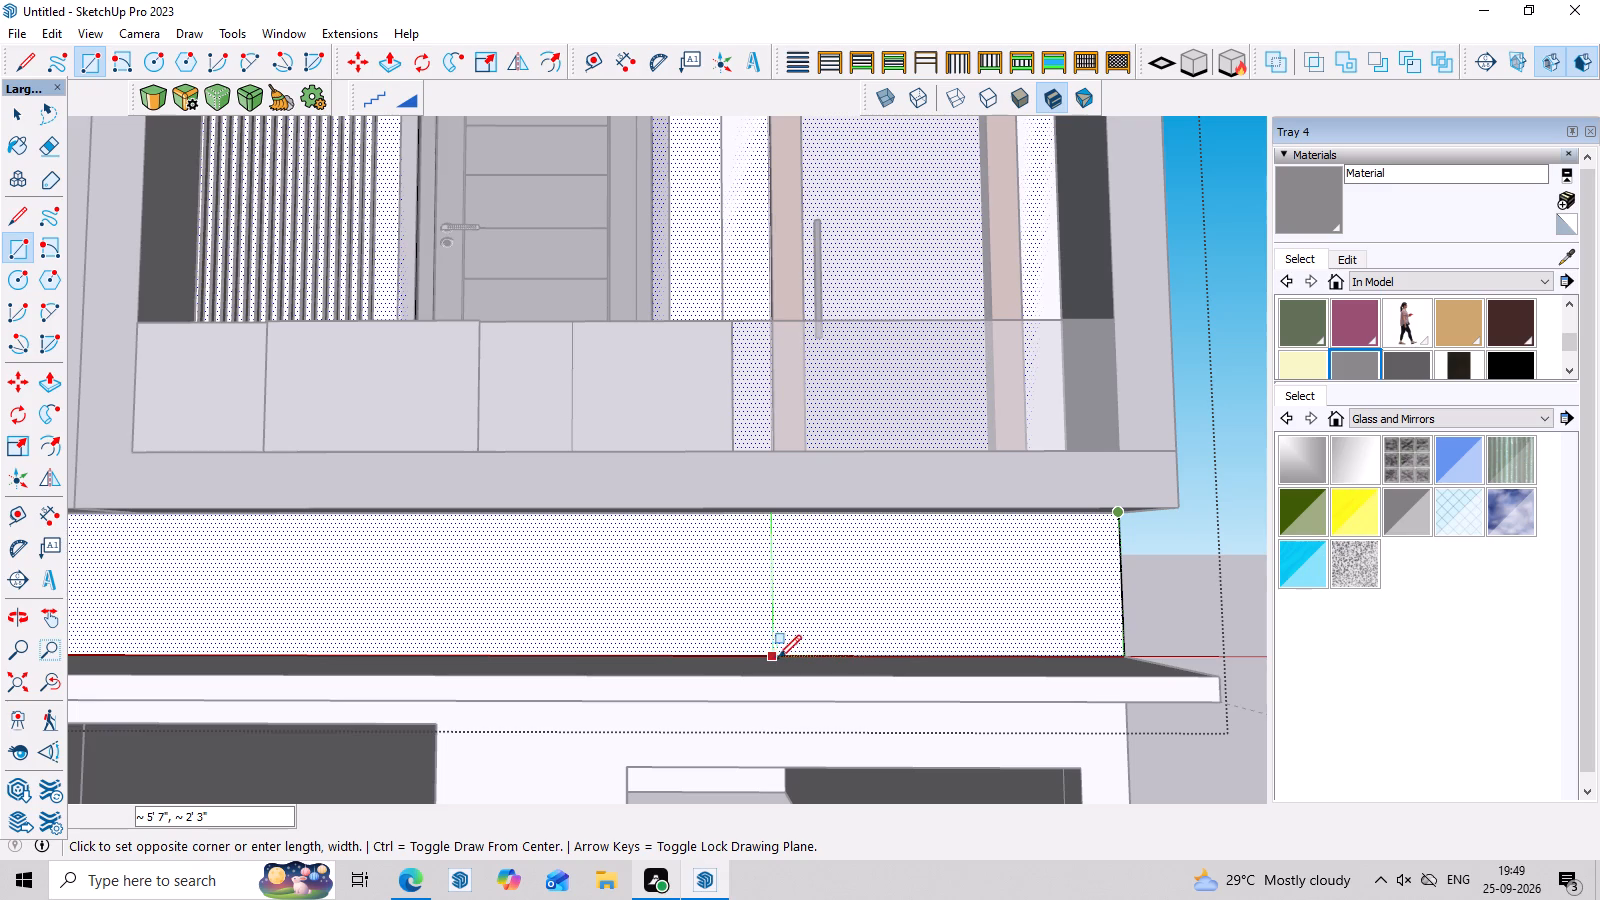
{"action": "left_click", "coordinate": [783, 658]}
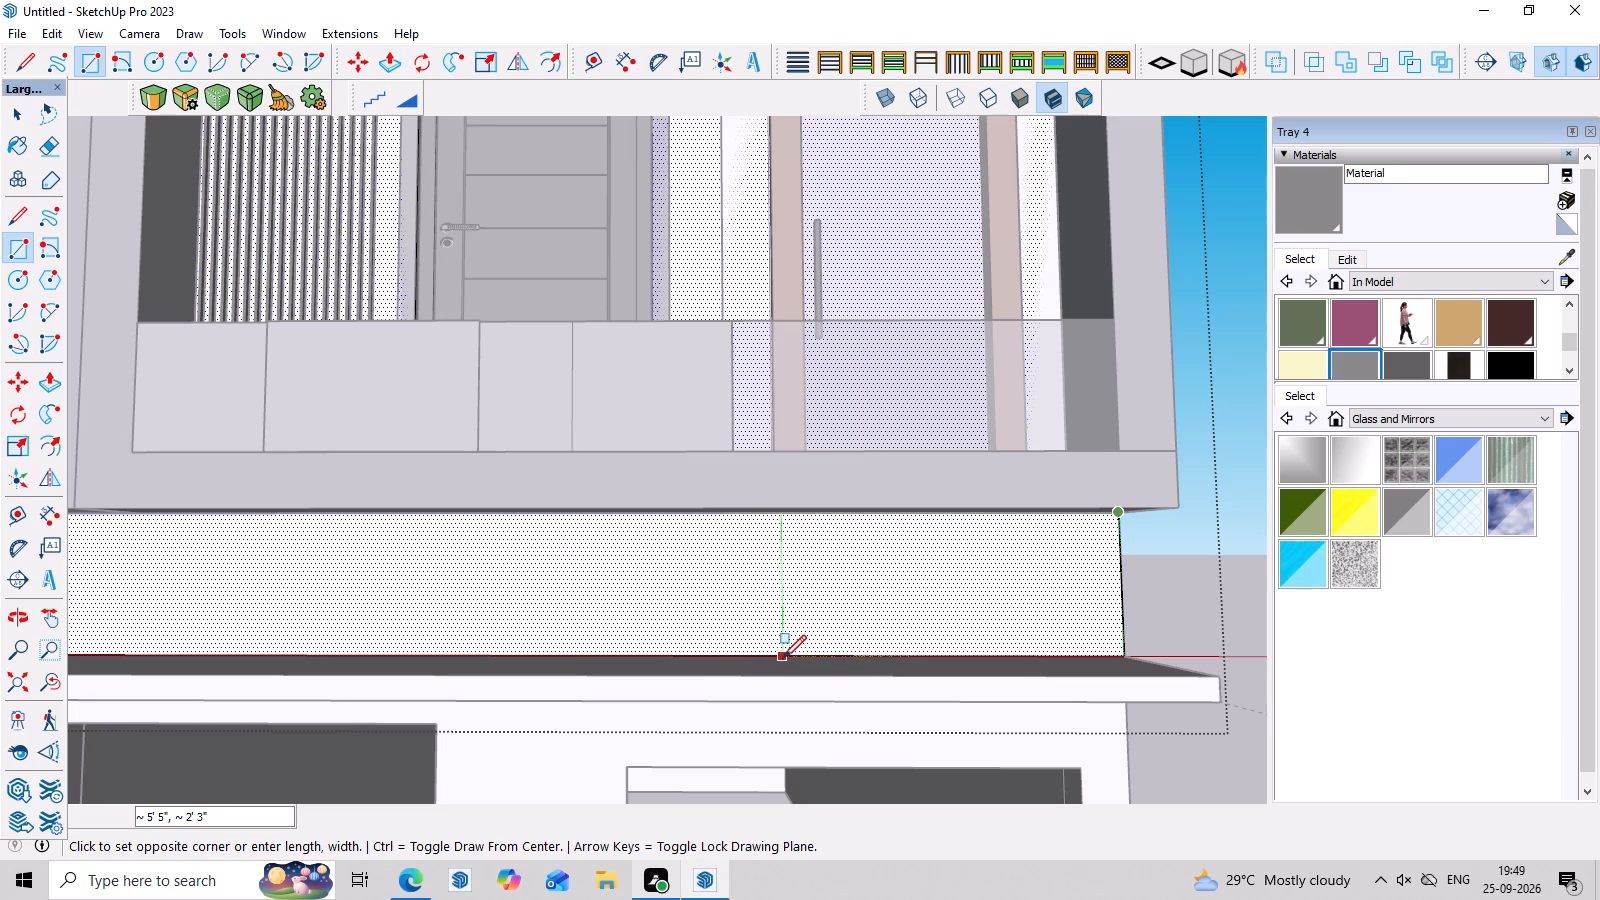
Make a group from the rectangle's face and edges at the right-hand end of the band.
{"action": "key", "text": "space"}
{"action": "left_click", "coordinate": [919, 576]}
{"action": "double_click", "coordinate": [919, 576]}
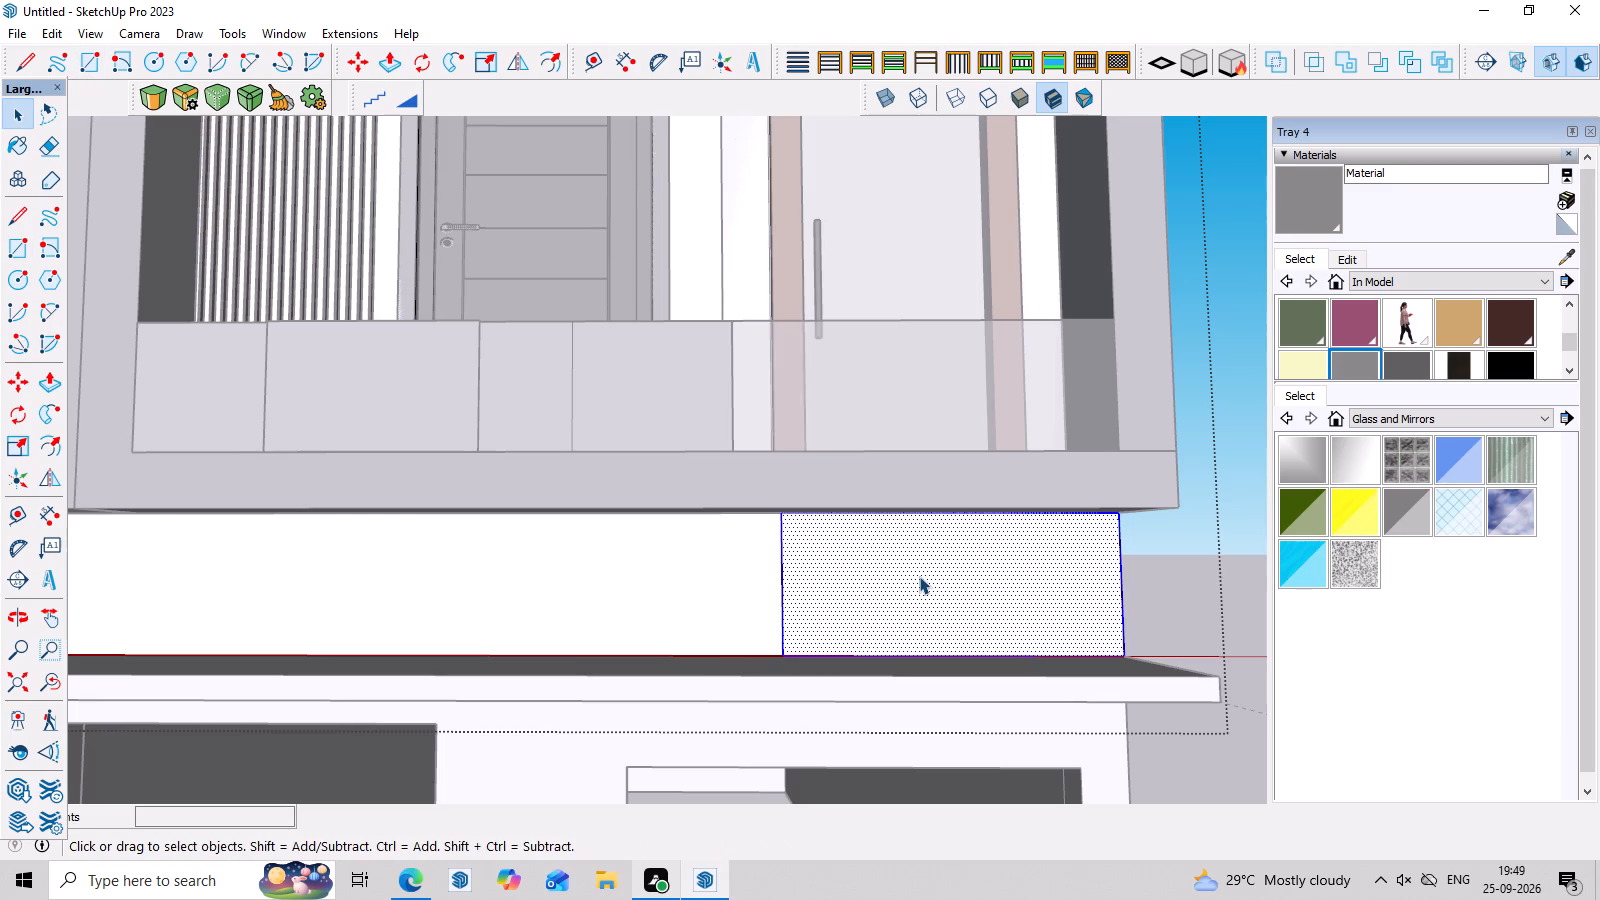
{"action": "right_click", "coordinate": [919, 576]}
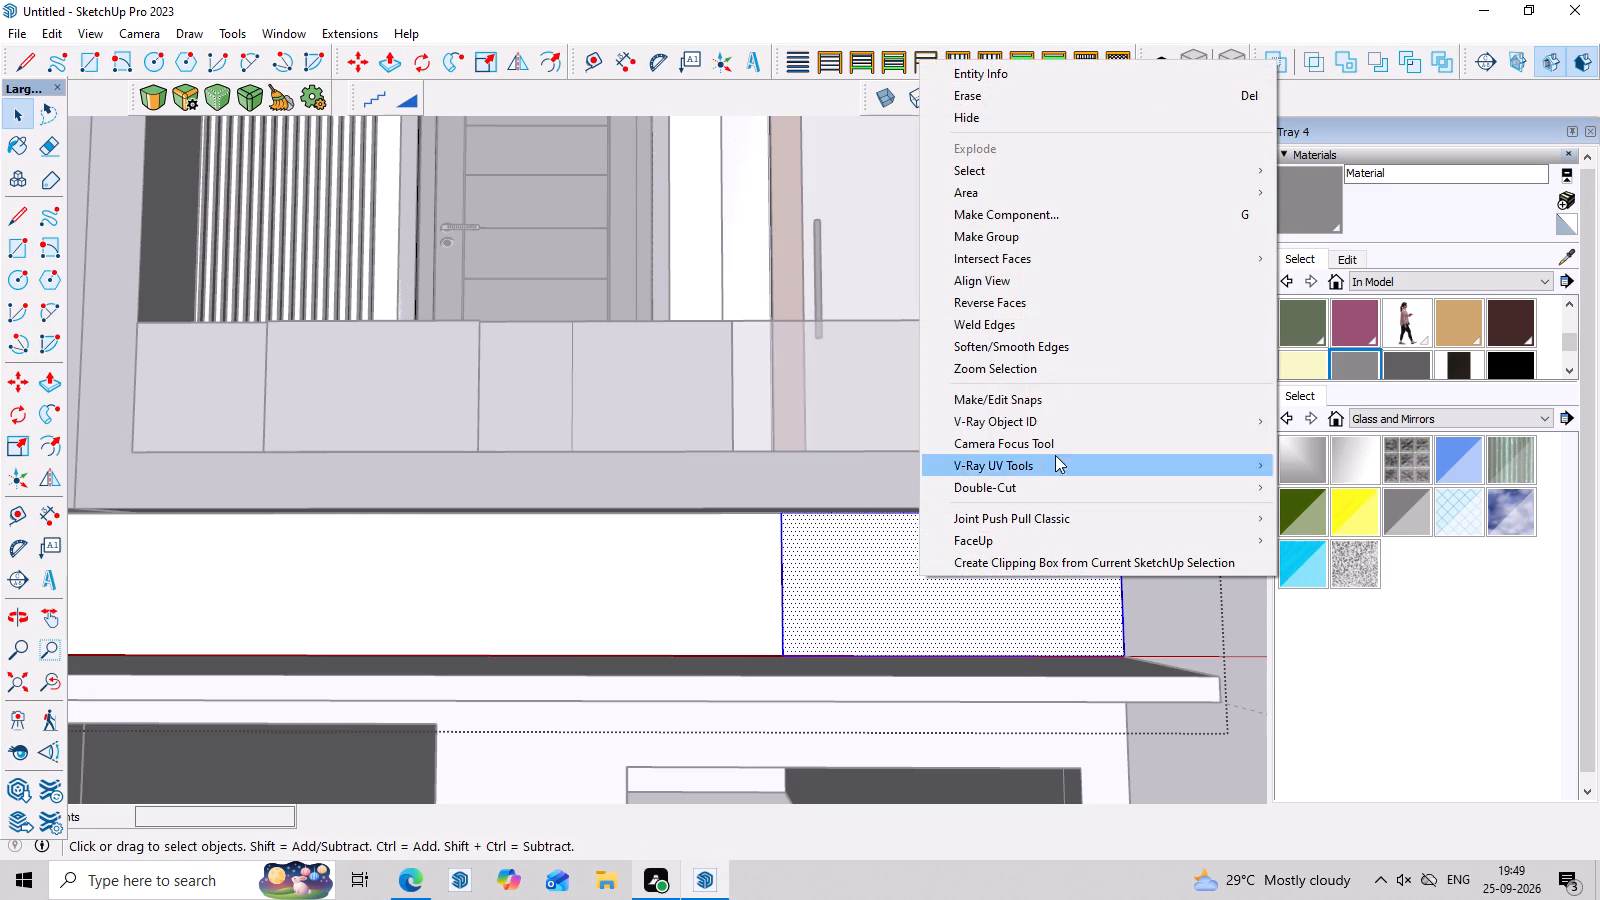
{"action": "left_click", "coordinate": [1095, 232]}
Open the new group at the band's right-hand end and draw a rectangle about 4' by 1' 5" inside its face.
{"action": "double_click", "coordinate": [1007, 565]}
{"action": "middle_click_drag", "start_coordinate": [1012, 589], "coordinate": [976, 590]}
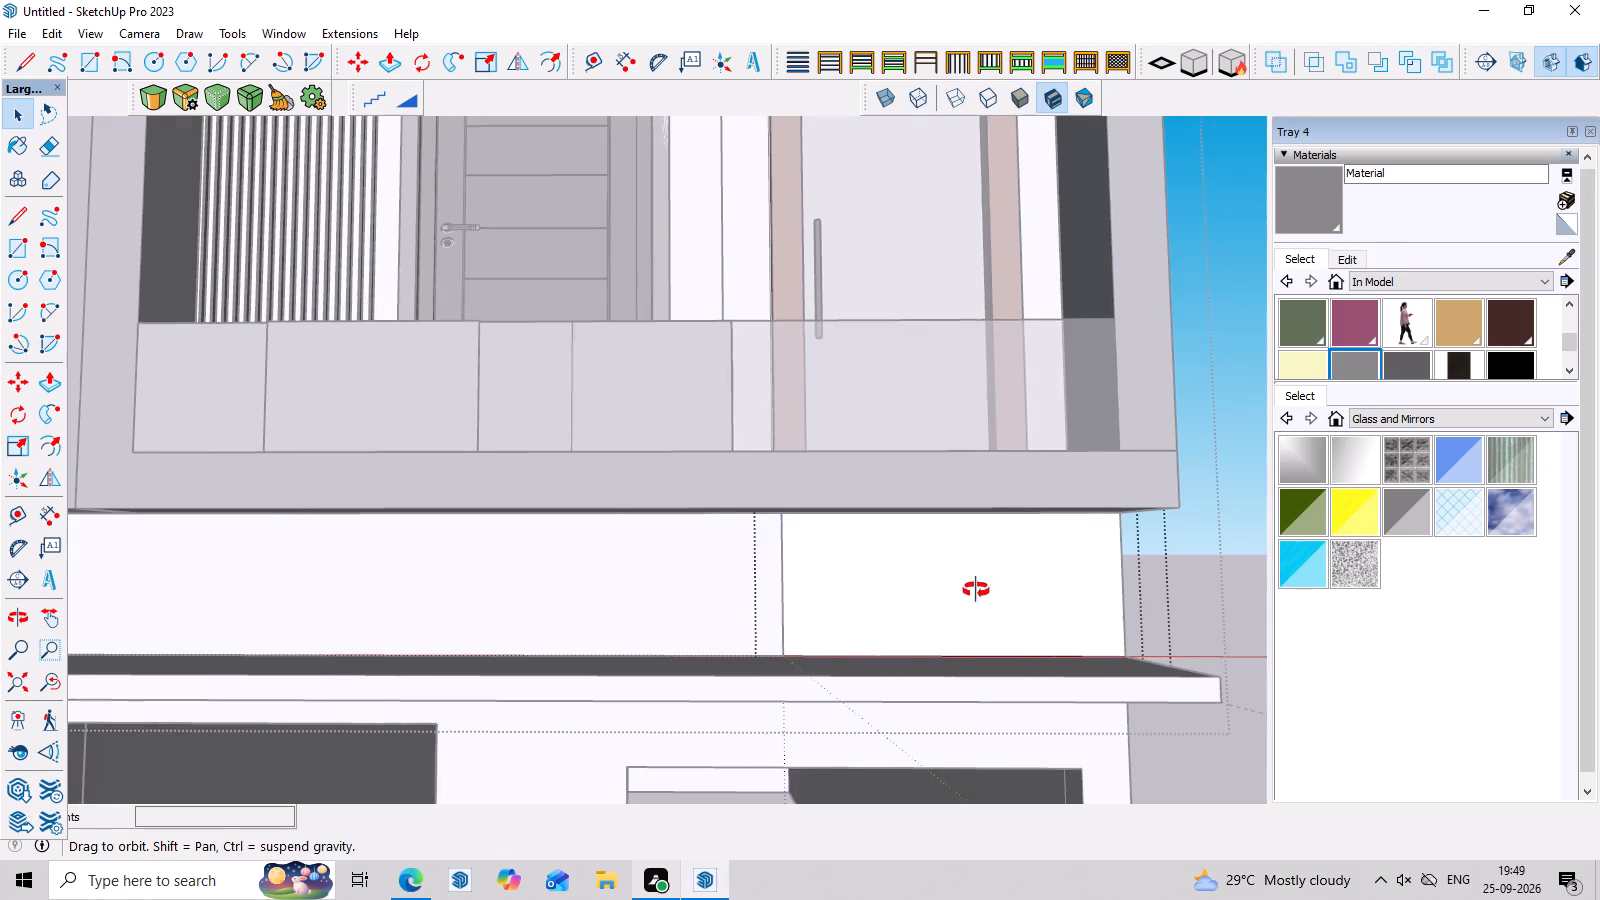
{"action": "middle_click_drag", "start_coordinate": [976, 590], "coordinate": [914, 590]}
{"action": "scroll", "coordinate": [906, 589], "scroll_direction": "up", "scroll_amount": 1}
{"action": "left_click", "coordinate": [906, 589]}
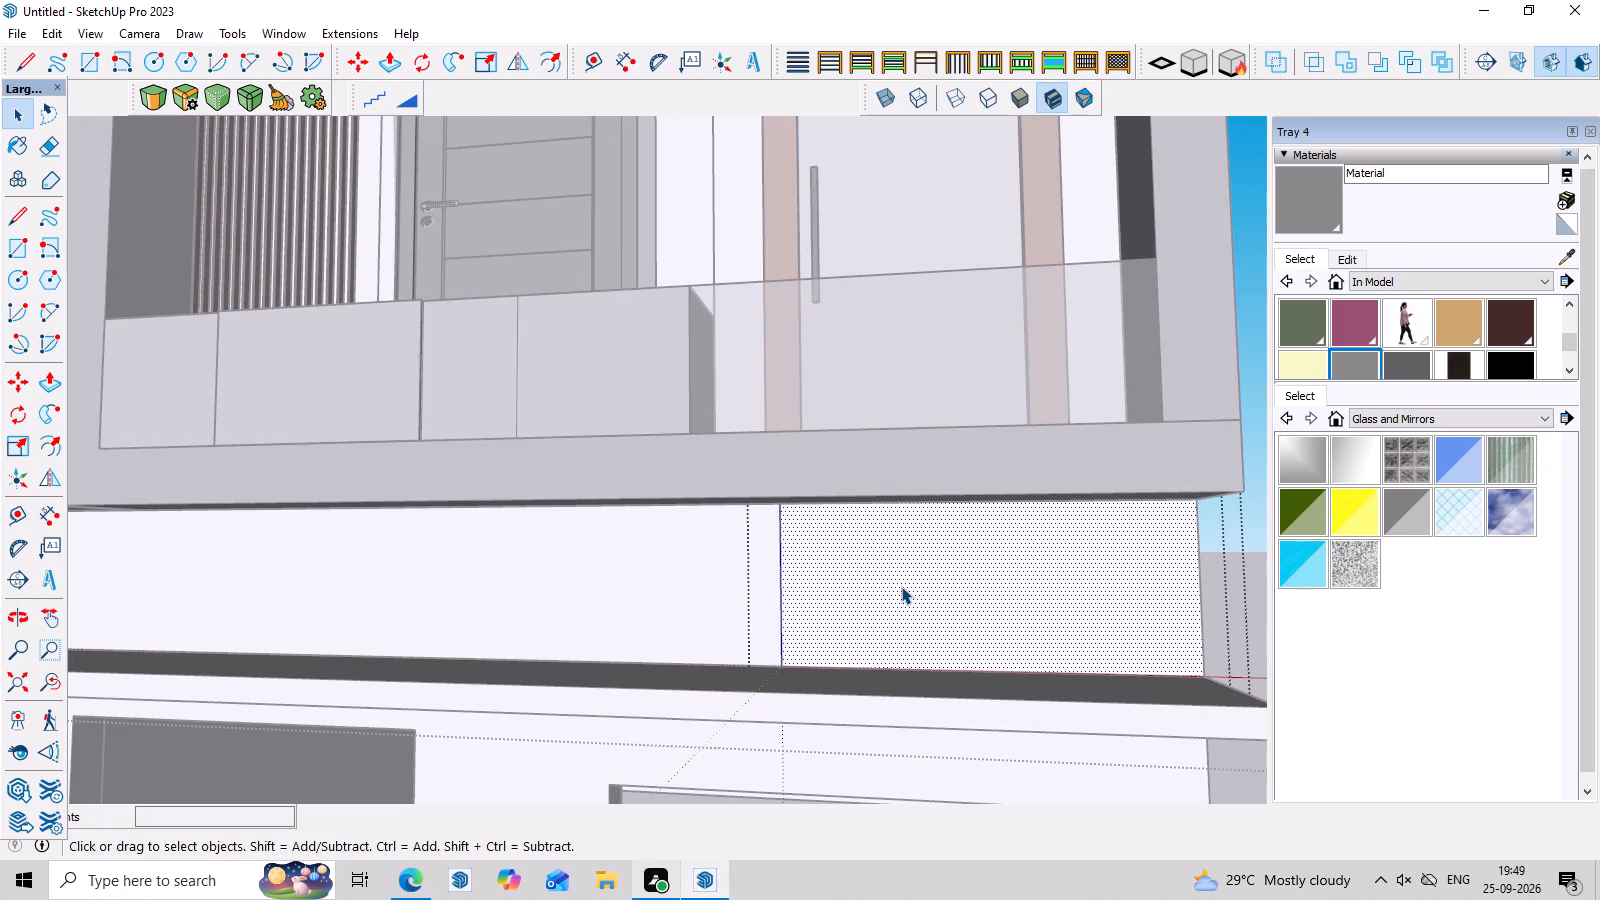
{"action": "key", "text": "r"}
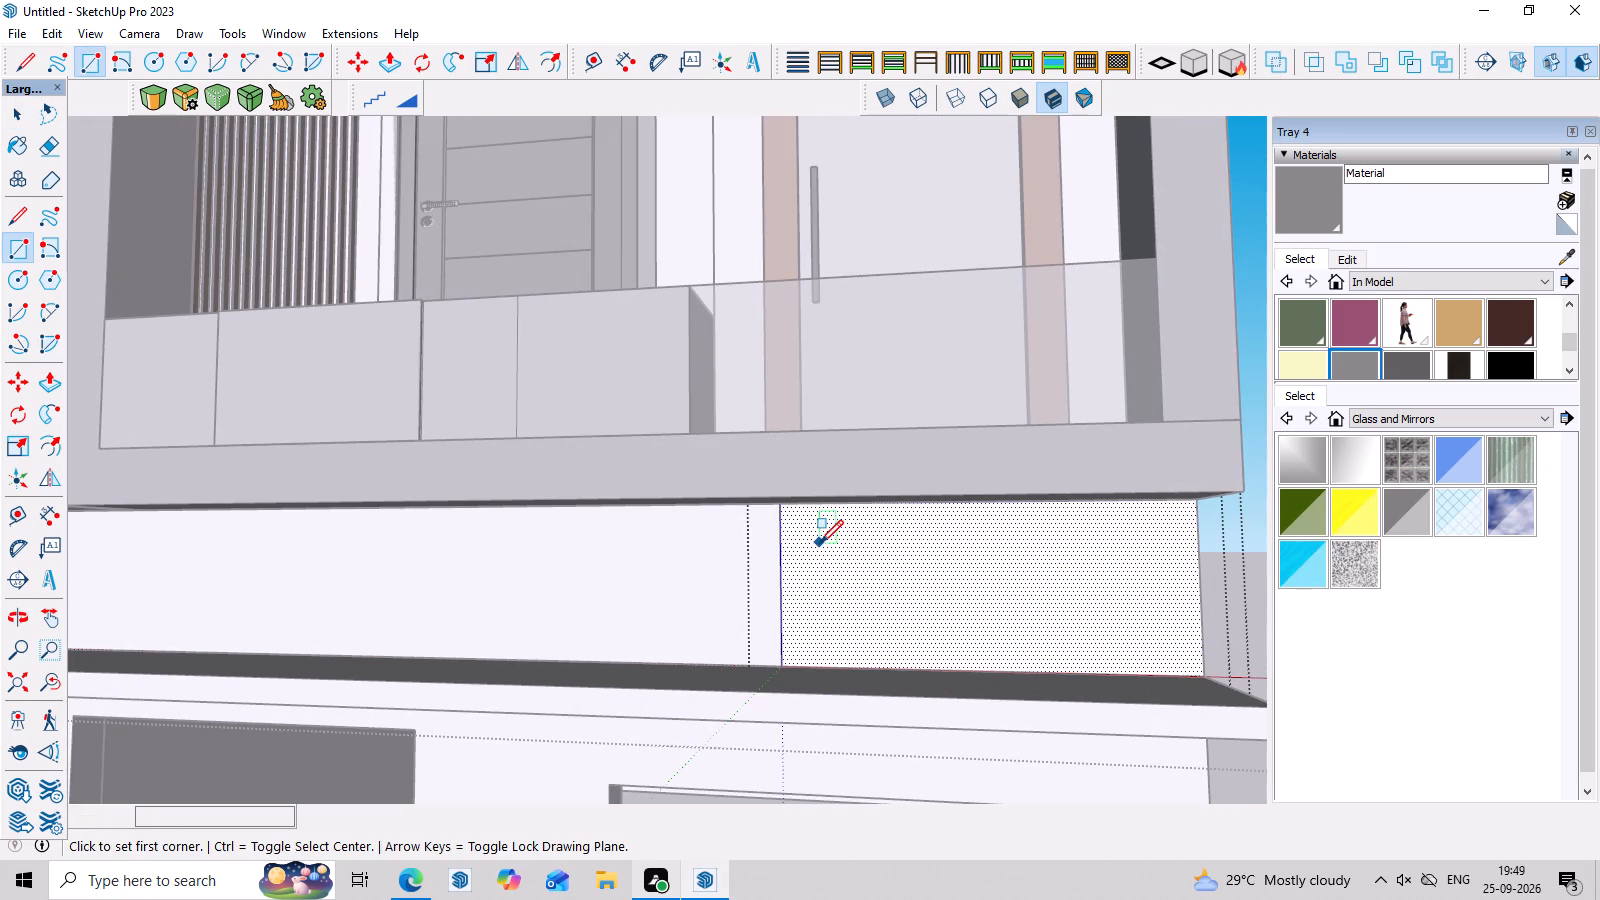
{"action": "left_click", "coordinate": [815, 537]}
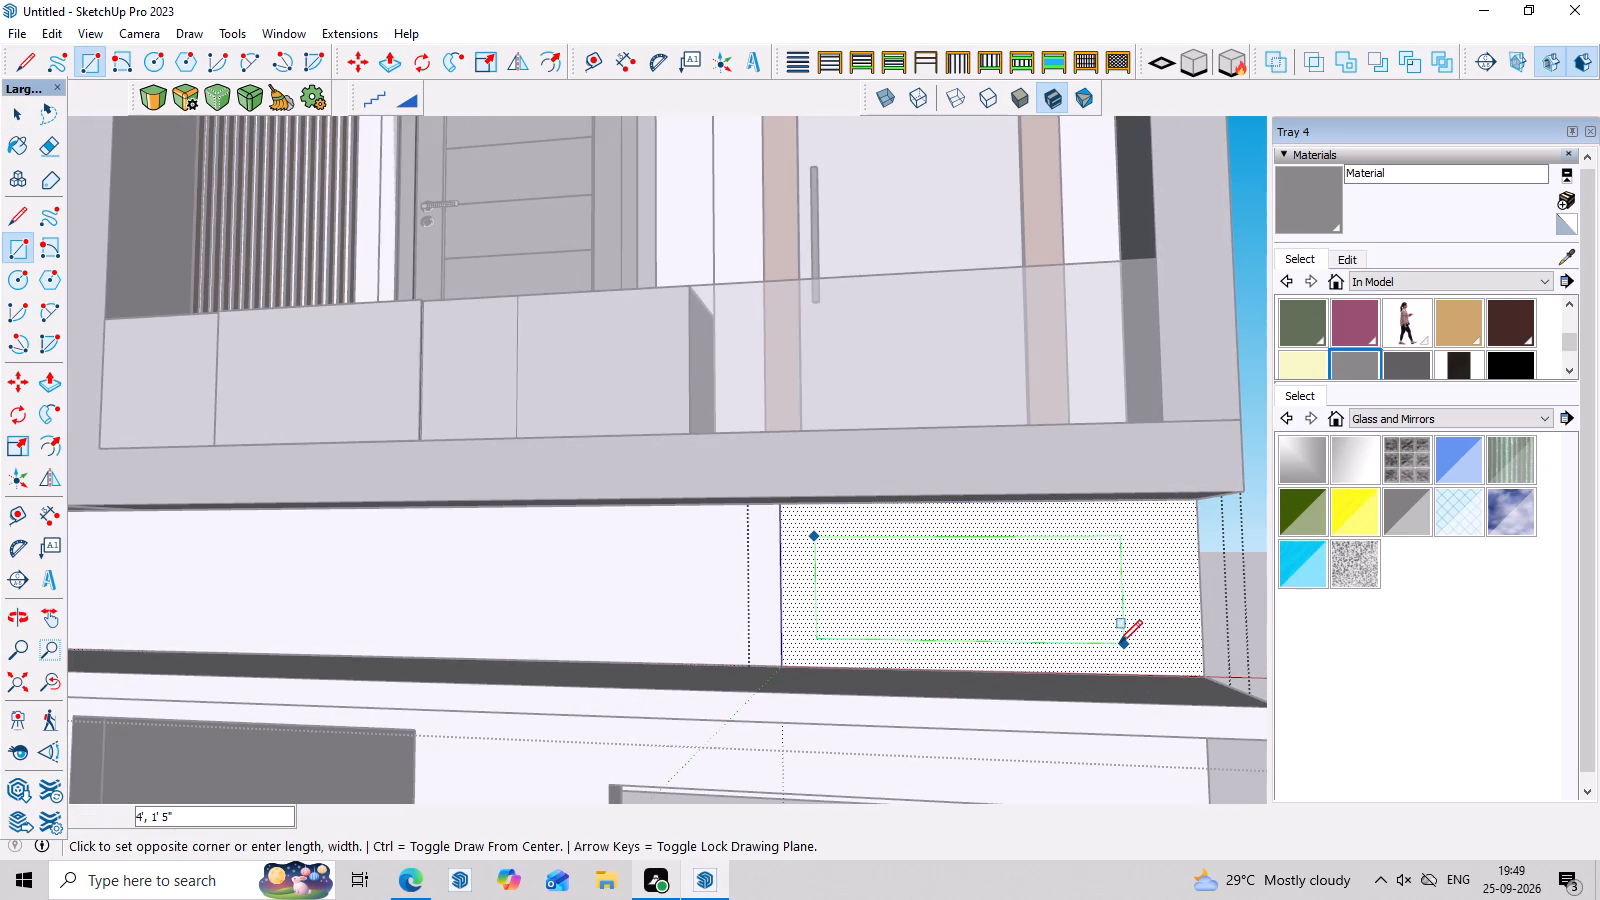
{"action": "left_click", "coordinate": [1105, 647]}
{"action": "key", "text": "space"}
Offset the new rectangle's outline inward by about 2" to form a frame border.
{"action": "left_click", "coordinate": [861, 570]}
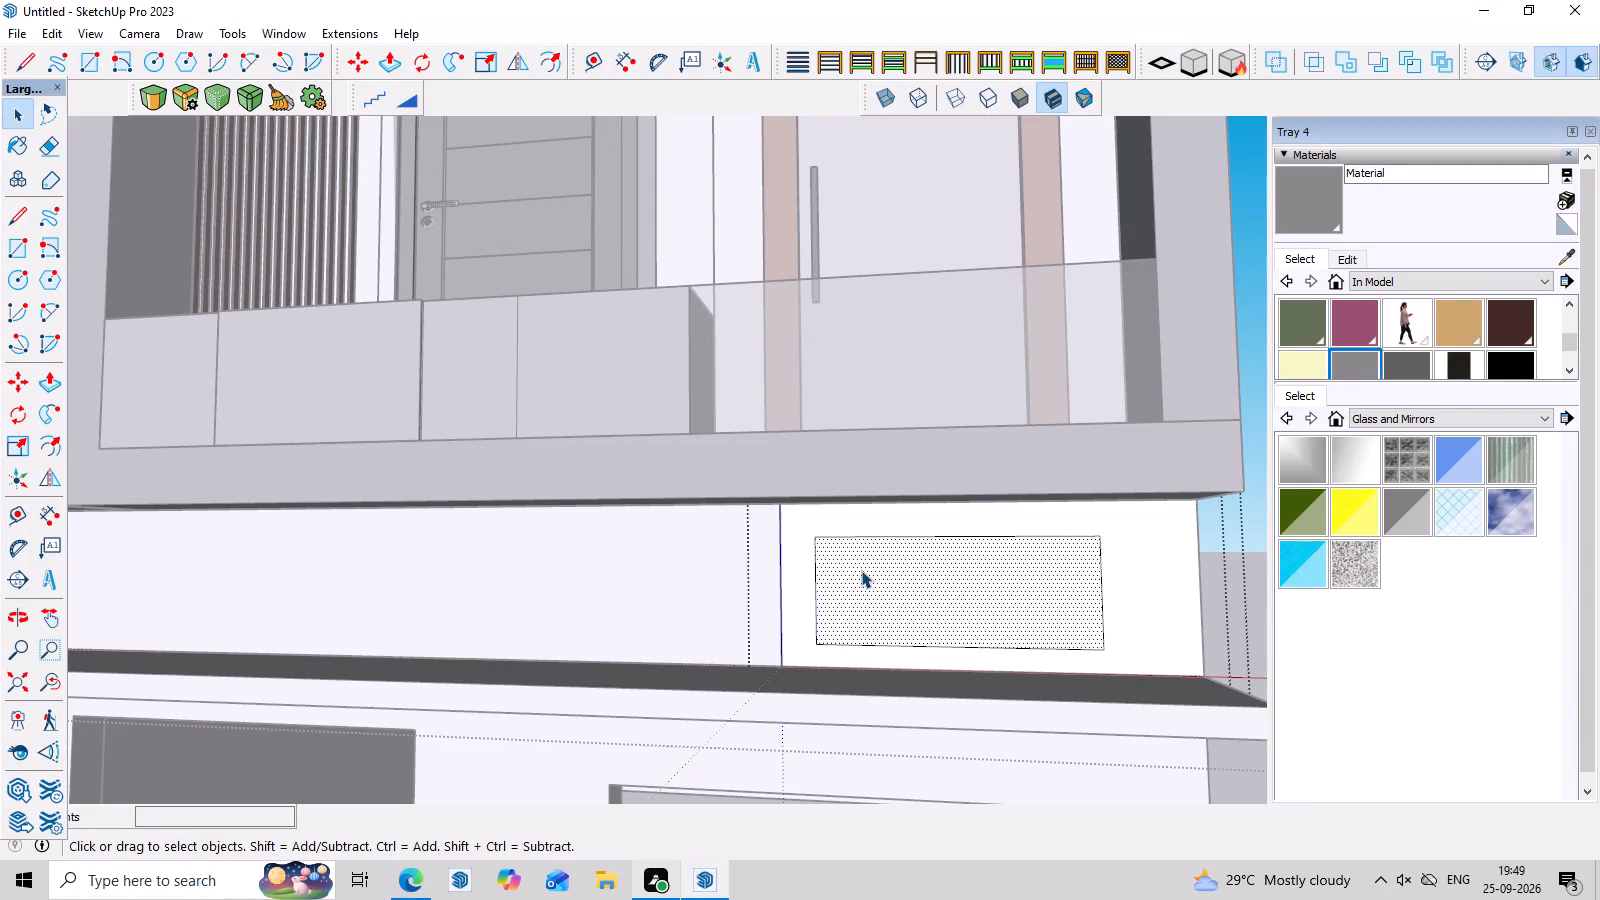
{"action": "key", "text": "f"}
{"action": "left_click", "coordinate": [830, 570]}
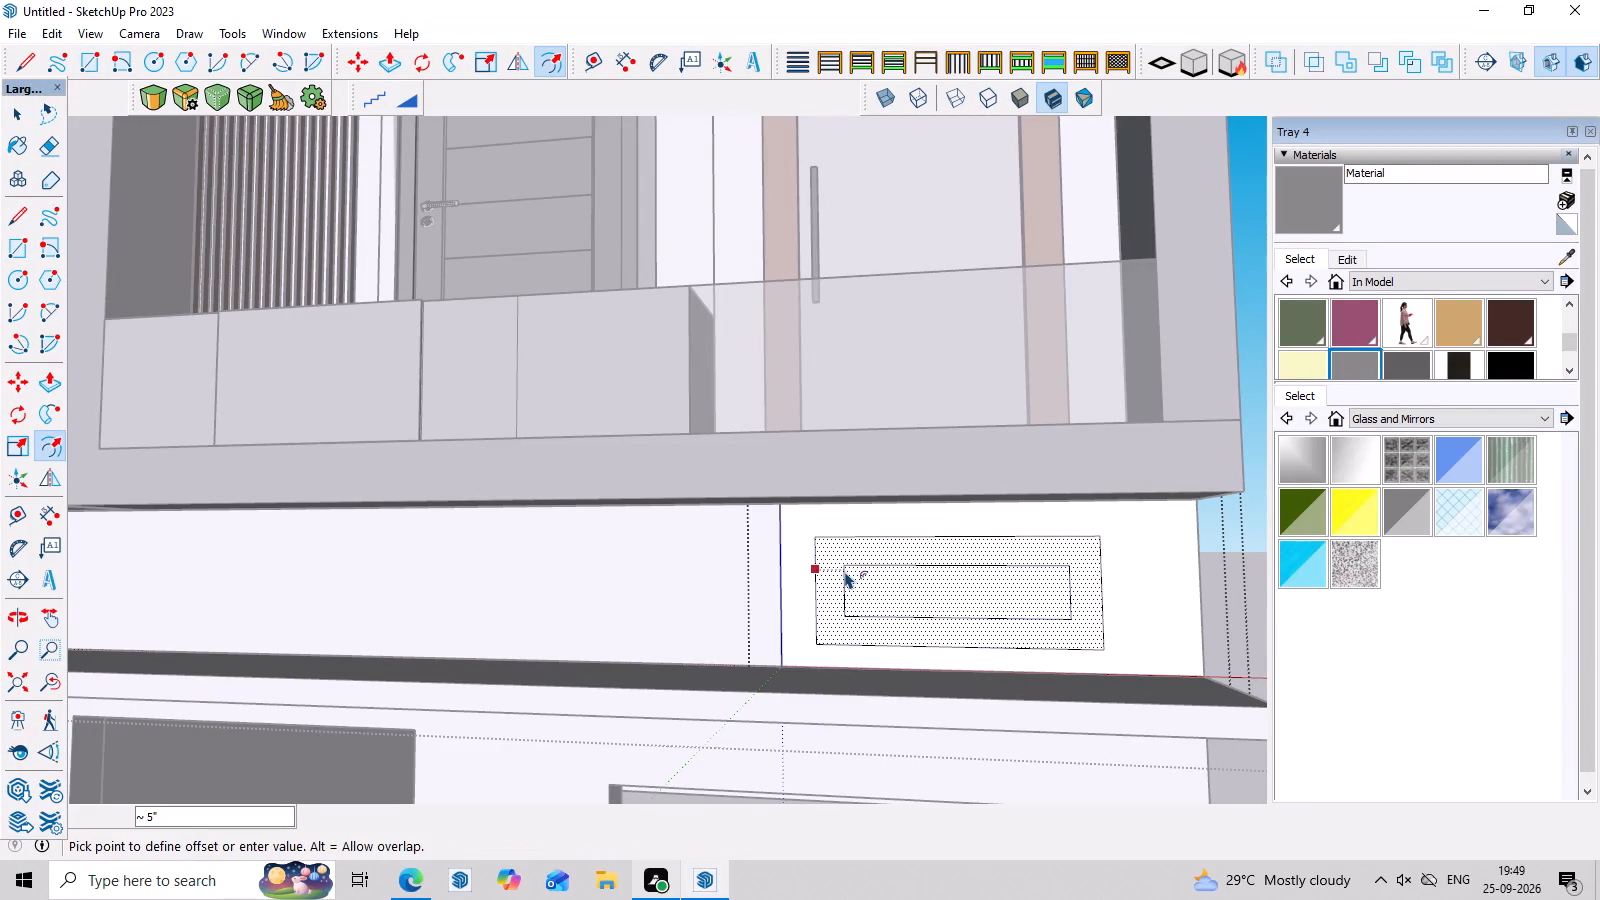
{"action": "left_click", "coordinate": [829, 570]}
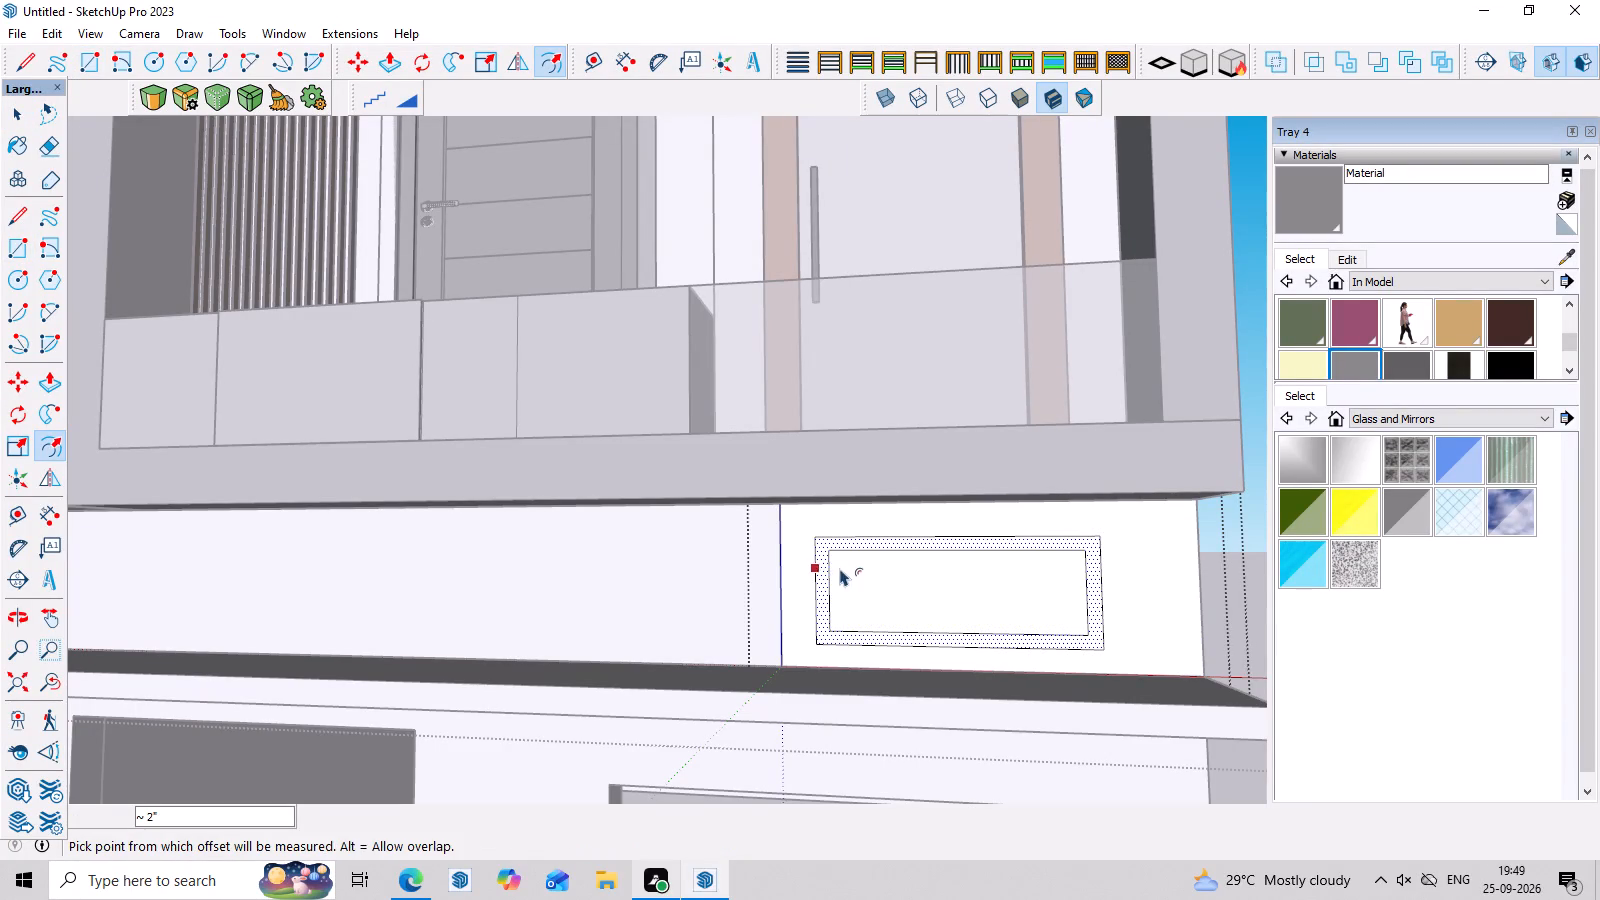
{"action": "key", "text": "space"}
Paint the inner rectangle of the framed panel with the Lily_Dark material.
{"action": "left_click", "coordinate": [1068, 581]}
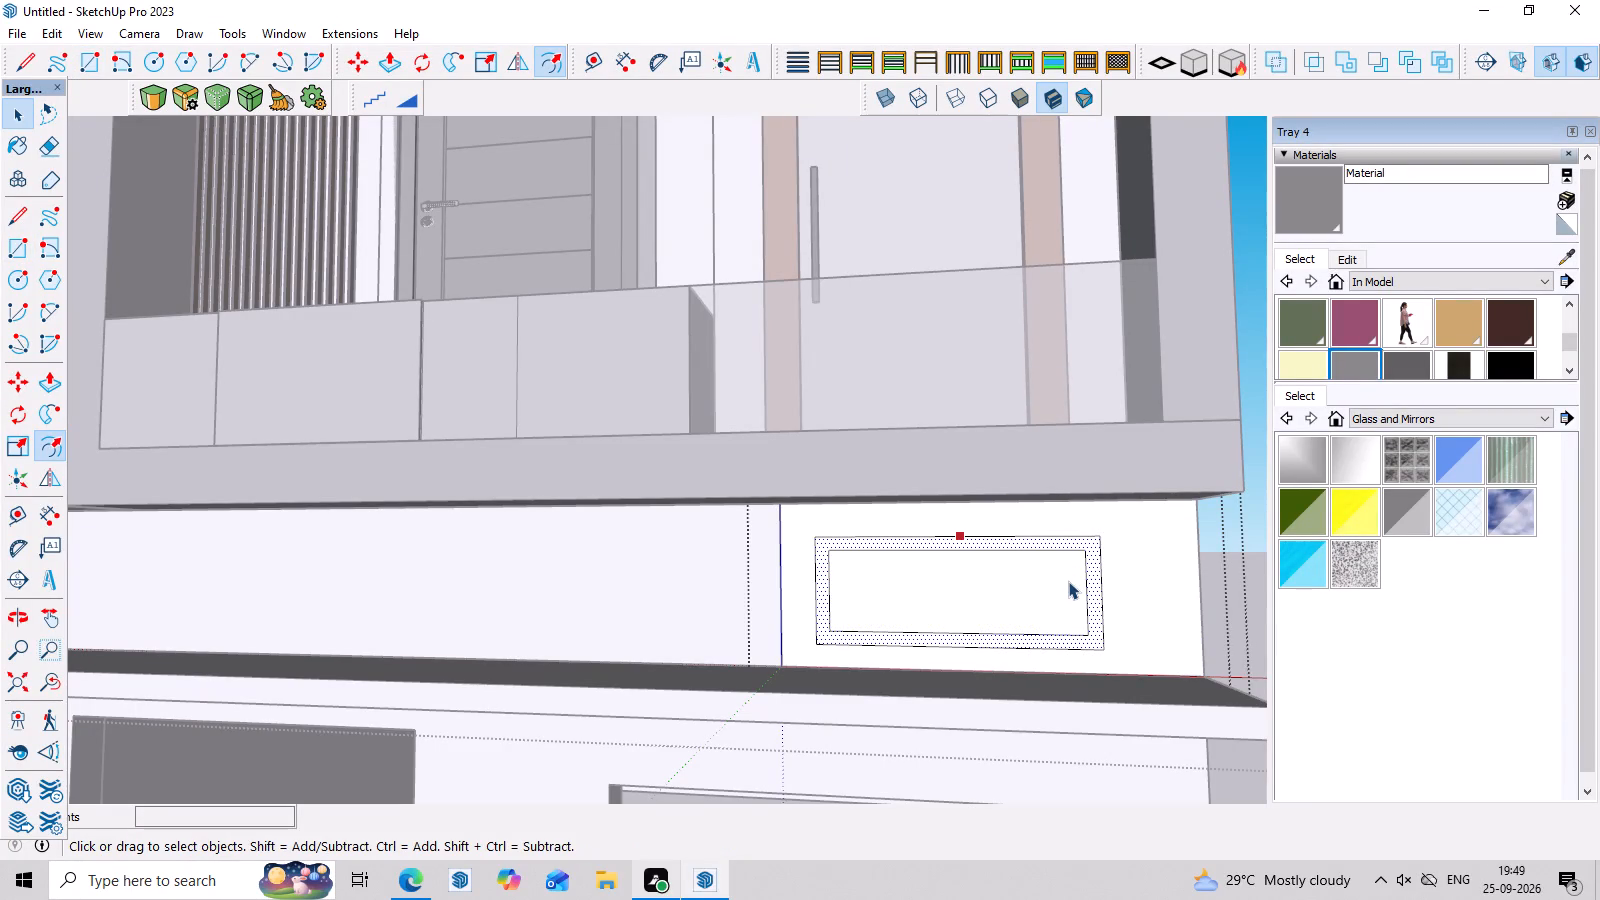
{"action": "left_click", "coordinate": [1509, 320]}
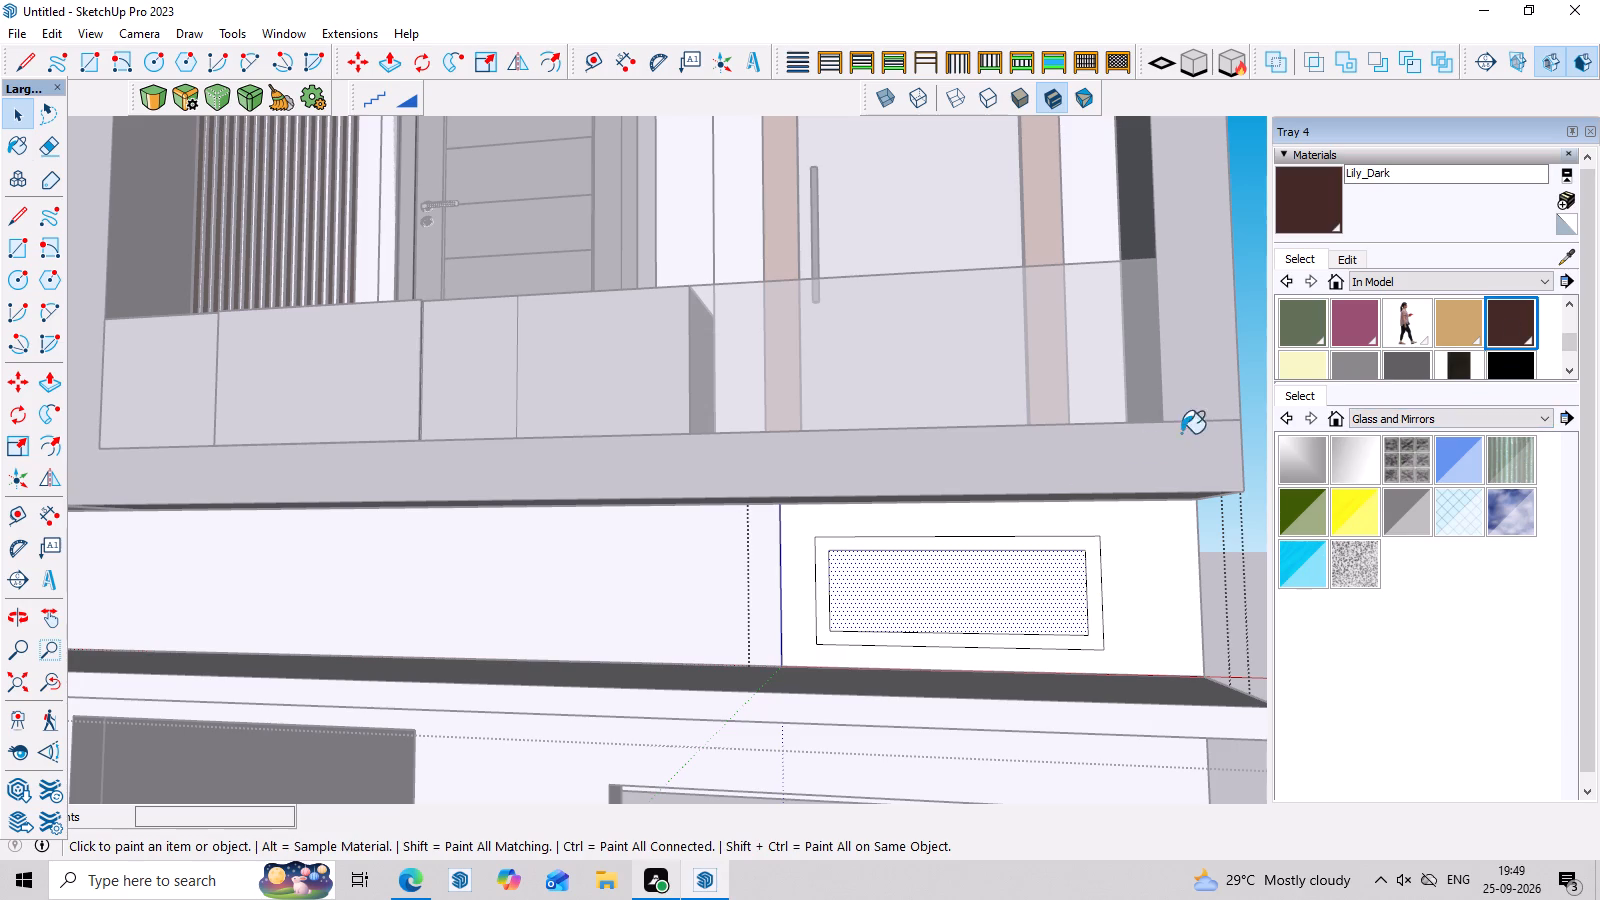
{"action": "left_click", "coordinate": [1037, 587]}
{"action": "key", "text": "space"}
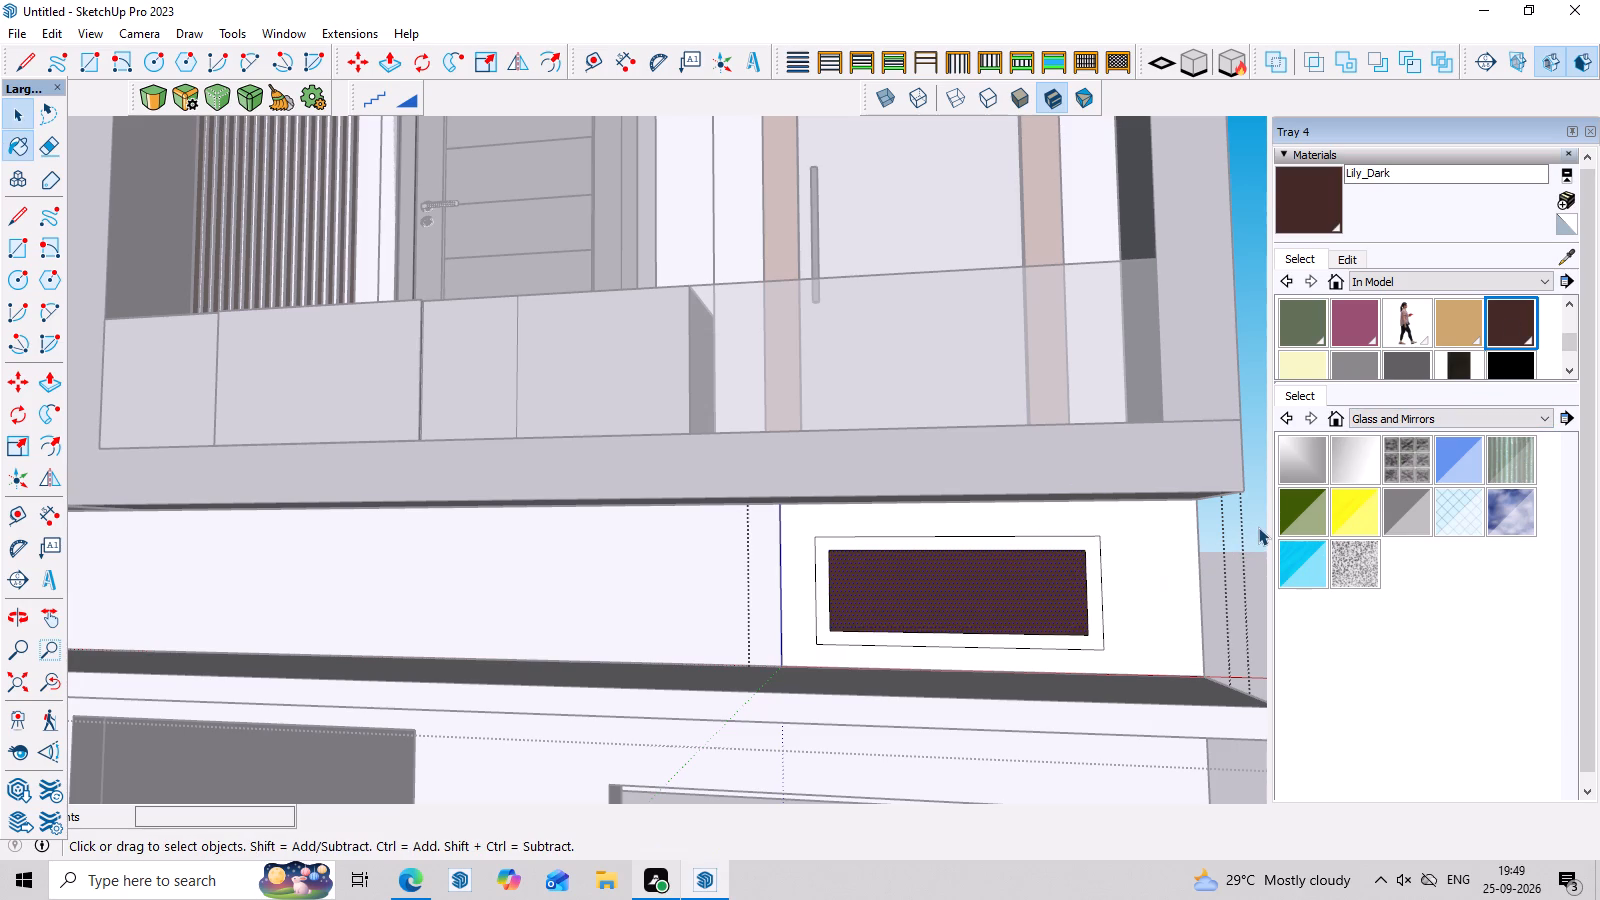
Paint the narrow border around the dark inner panel with the Wood Veneer 01 material.
{"action": "scroll", "coordinate": [1343, 434], "scroll_direction": "up", "scroll_amount": 2}
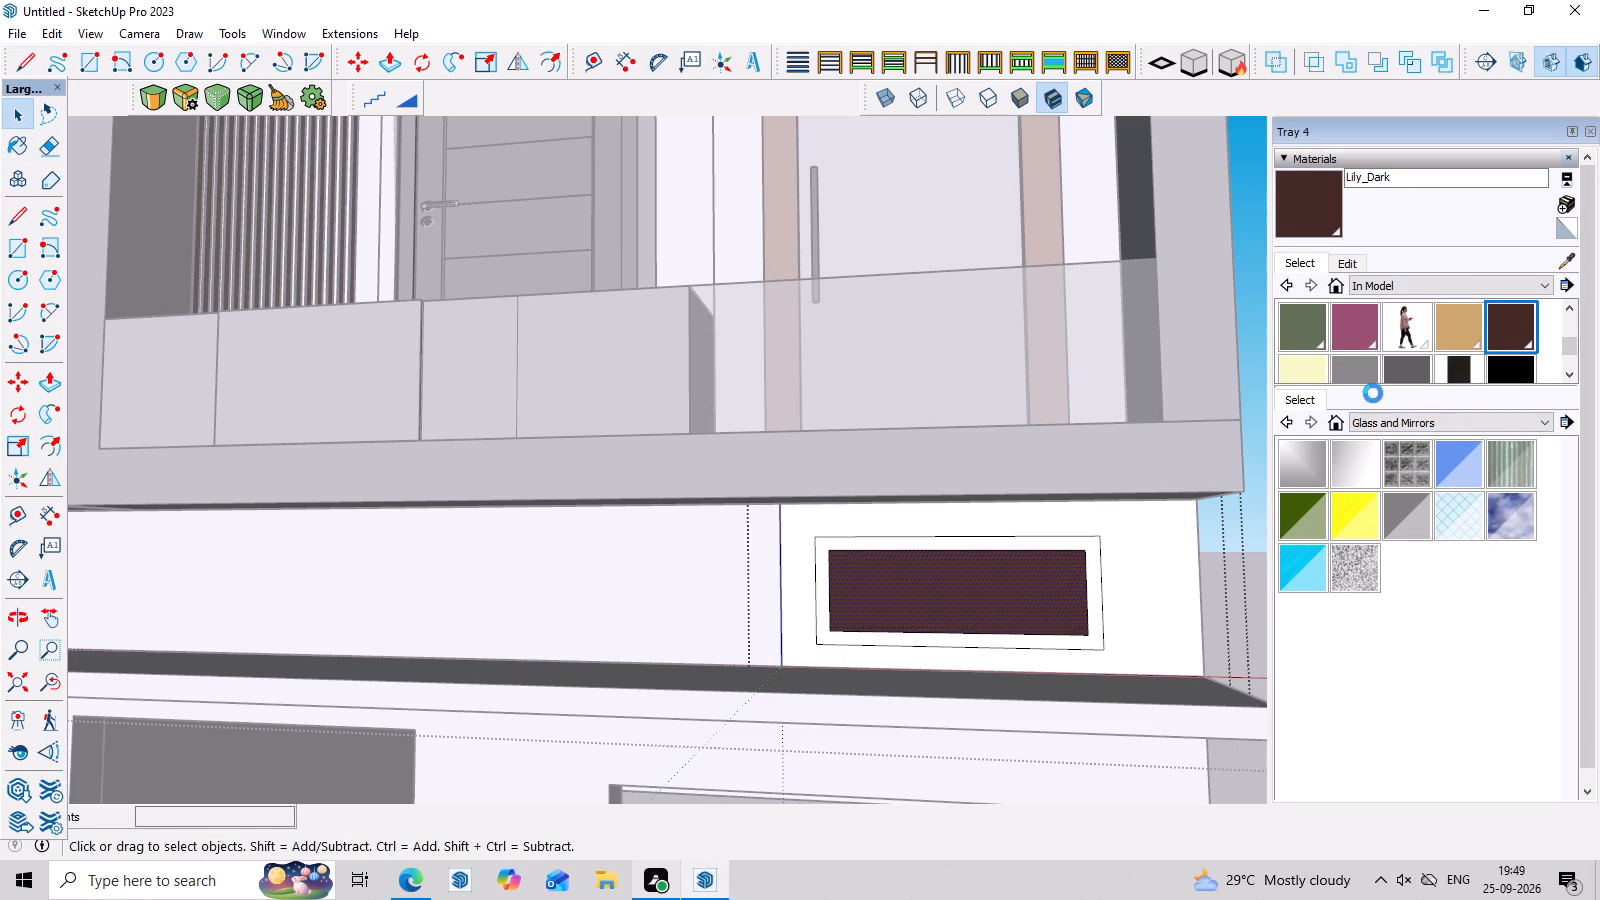
{"action": "scroll", "coordinate": [1379, 386], "scroll_direction": "down", "scroll_amount": 5}
{"action": "scroll", "coordinate": [1436, 484], "scroll_direction": "down", "scroll_amount": 1}
{"action": "left_click", "coordinate": [1364, 314]}
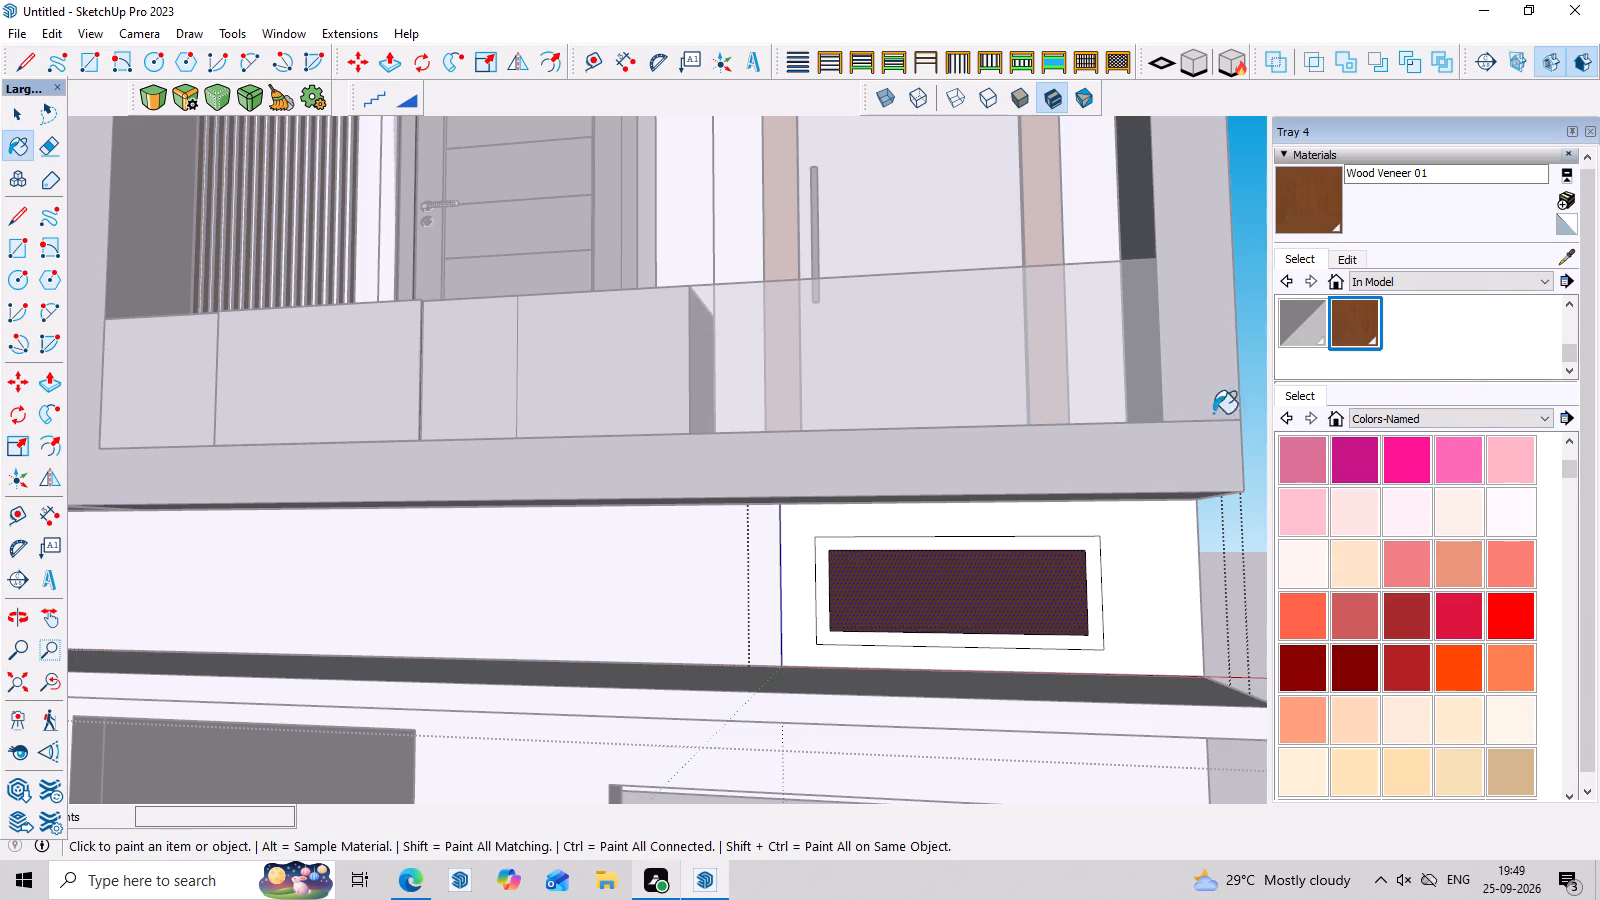
{"action": "scroll", "coordinate": [1112, 519], "scroll_direction": "up", "scroll_amount": 3}
{"action": "left_click", "coordinate": [1084, 558]}
Sample the gray material from the upper railing, paint the face around the wood frame with it, and close the panel group.
{"action": "scroll", "coordinate": [1093, 591], "scroll_direction": "down", "scroll_amount": 9}
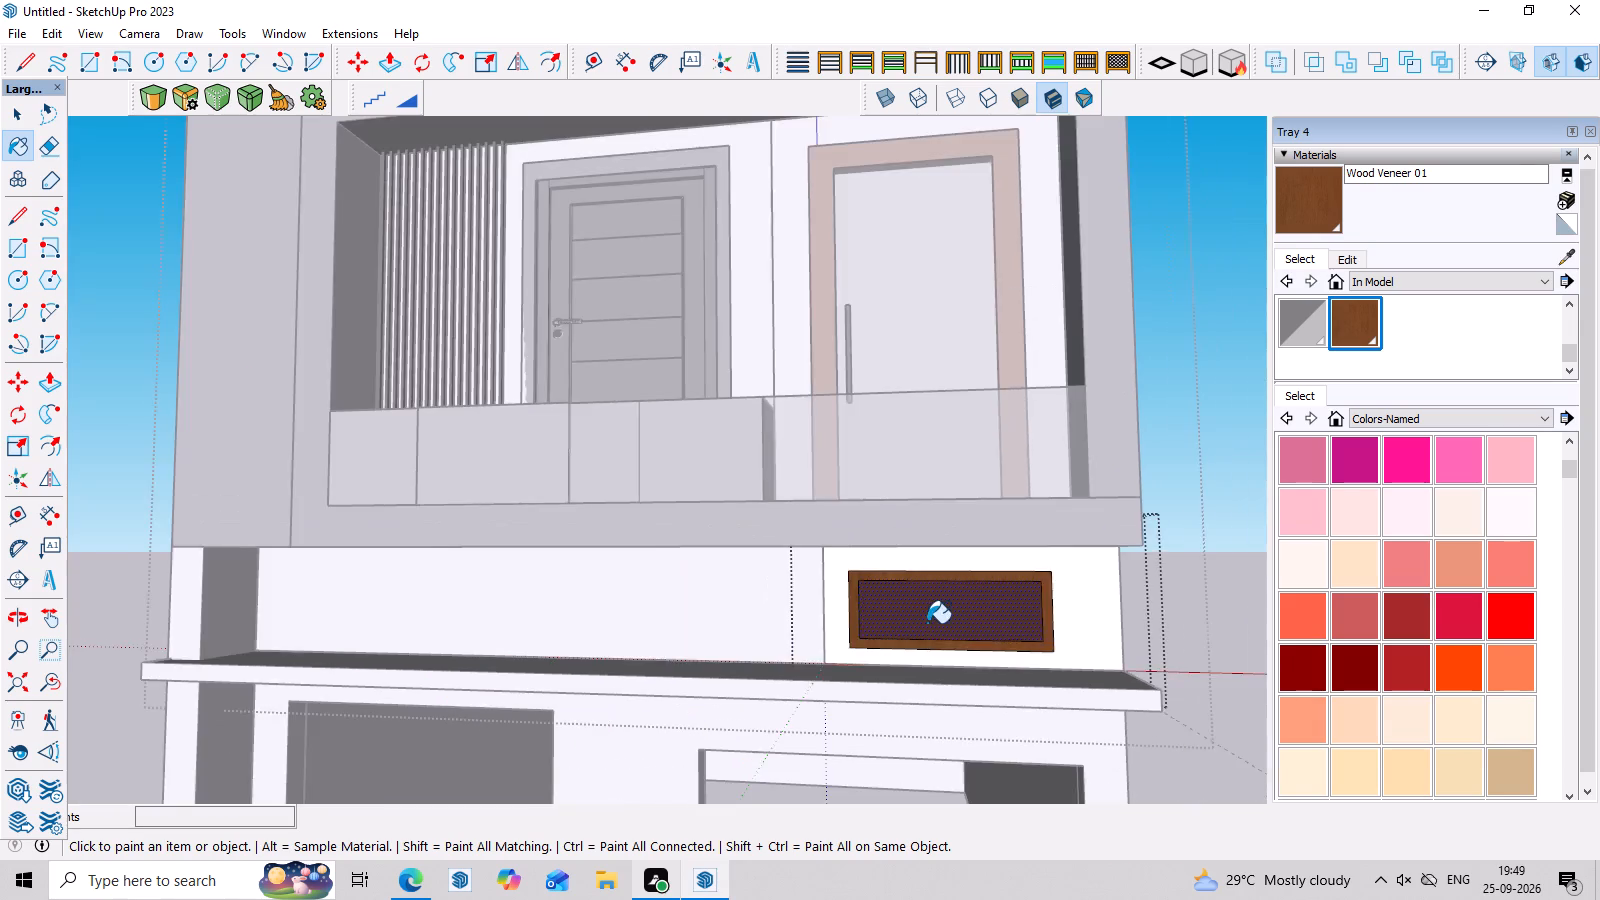
{"action": "scroll", "coordinate": [927, 623], "scroll_direction": "down", "scroll_amount": 2}
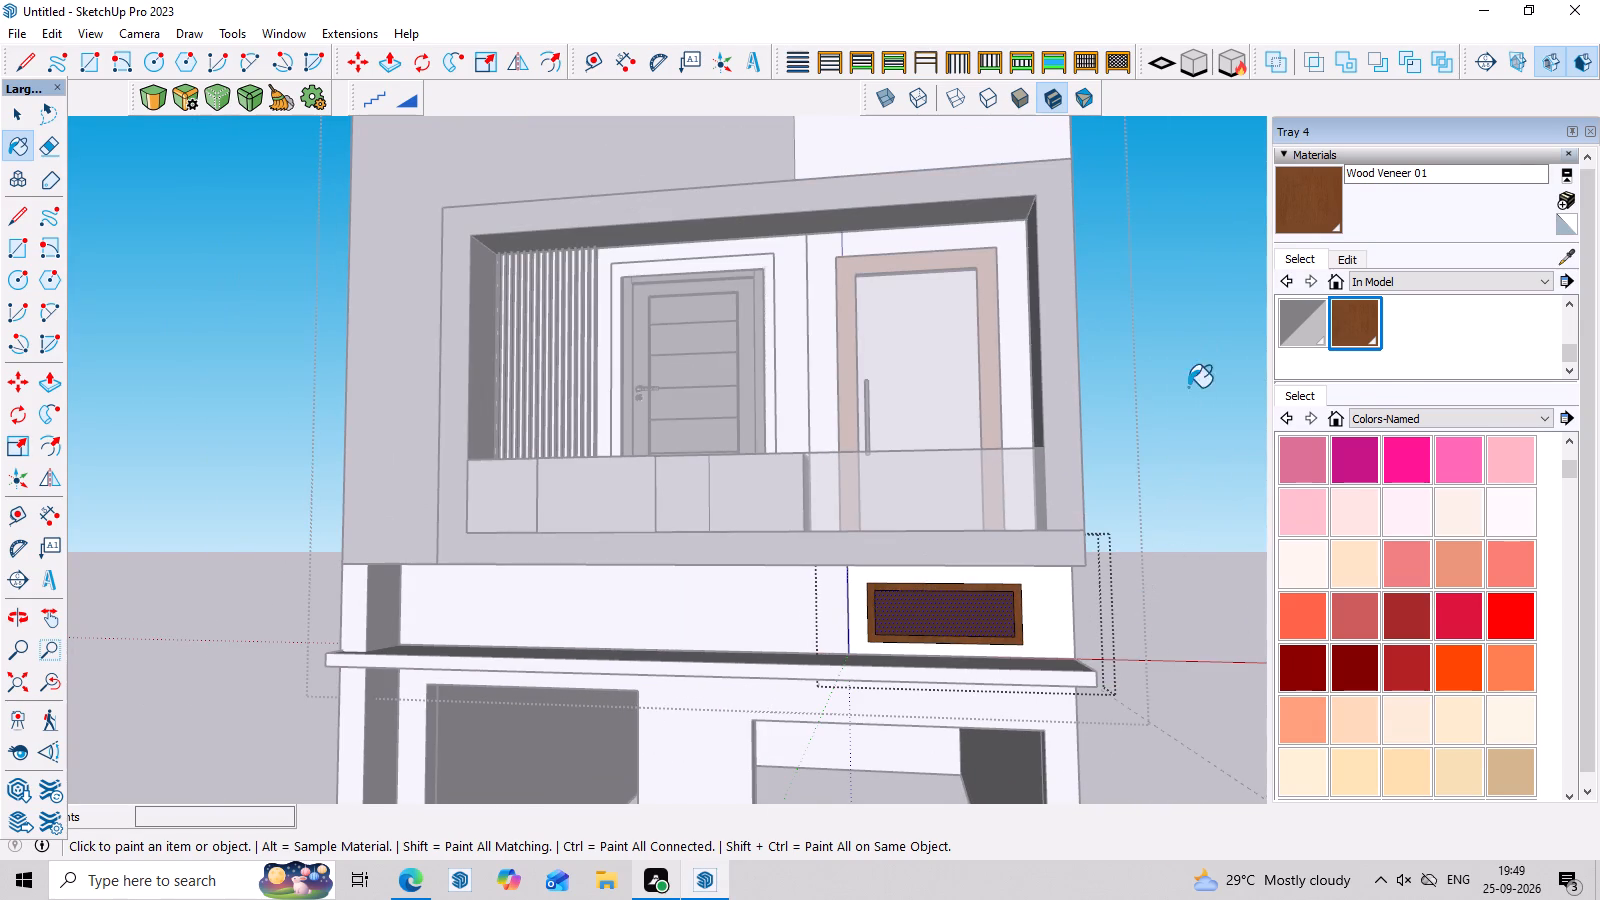
{"action": "left_click", "coordinate": [1569, 245]}
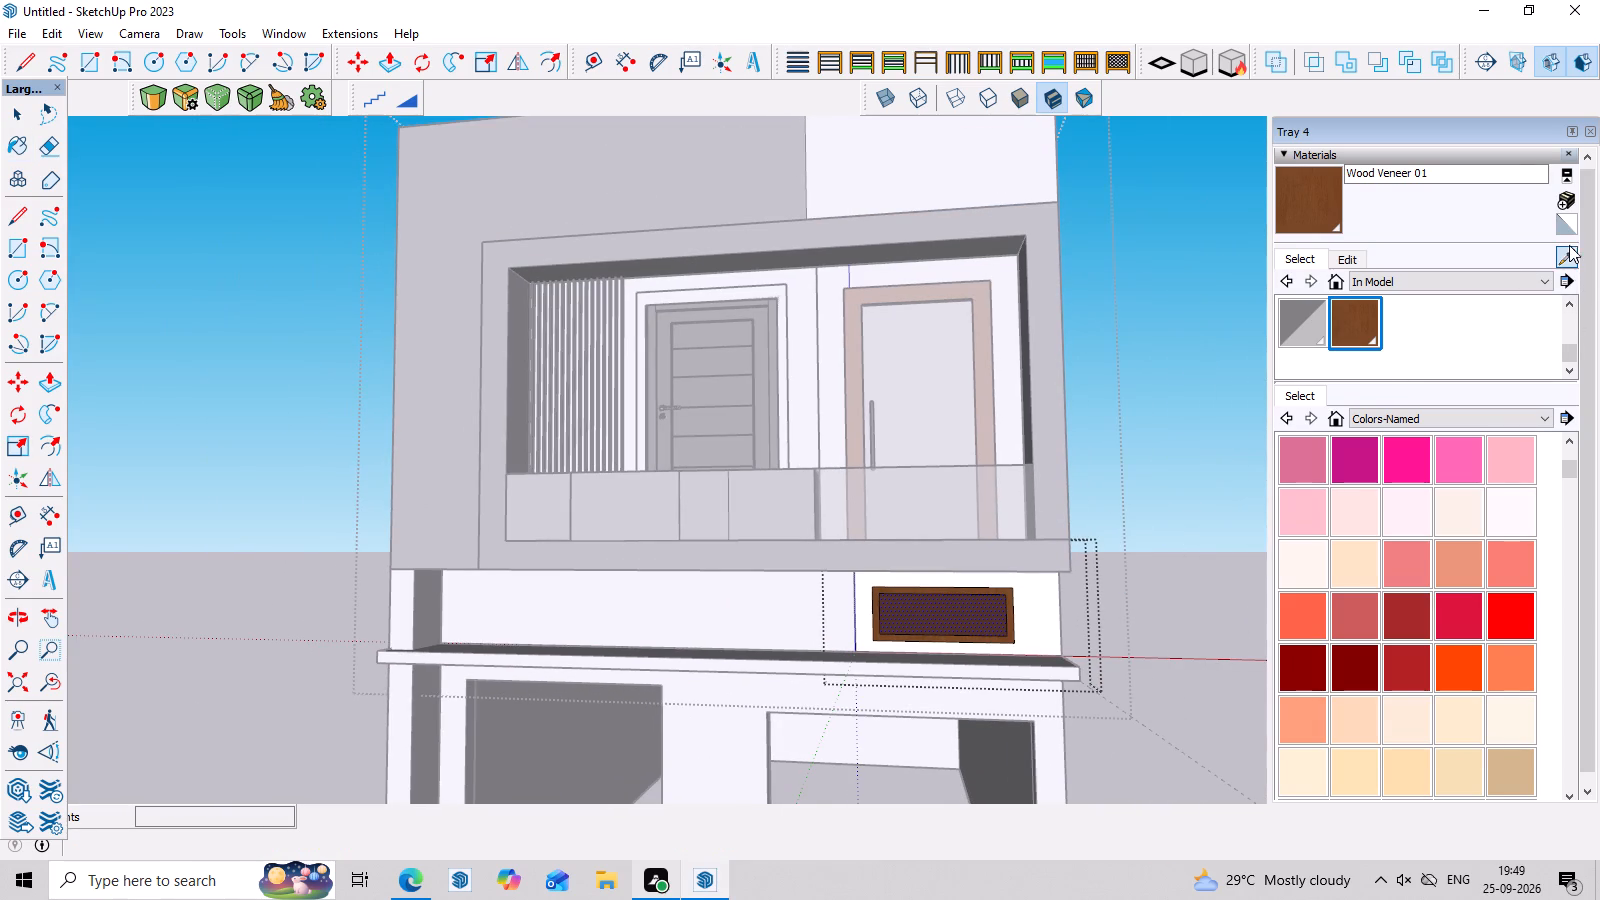
{"action": "left_click", "coordinate": [676, 492]}
{"action": "left_click", "coordinate": [1039, 627]}
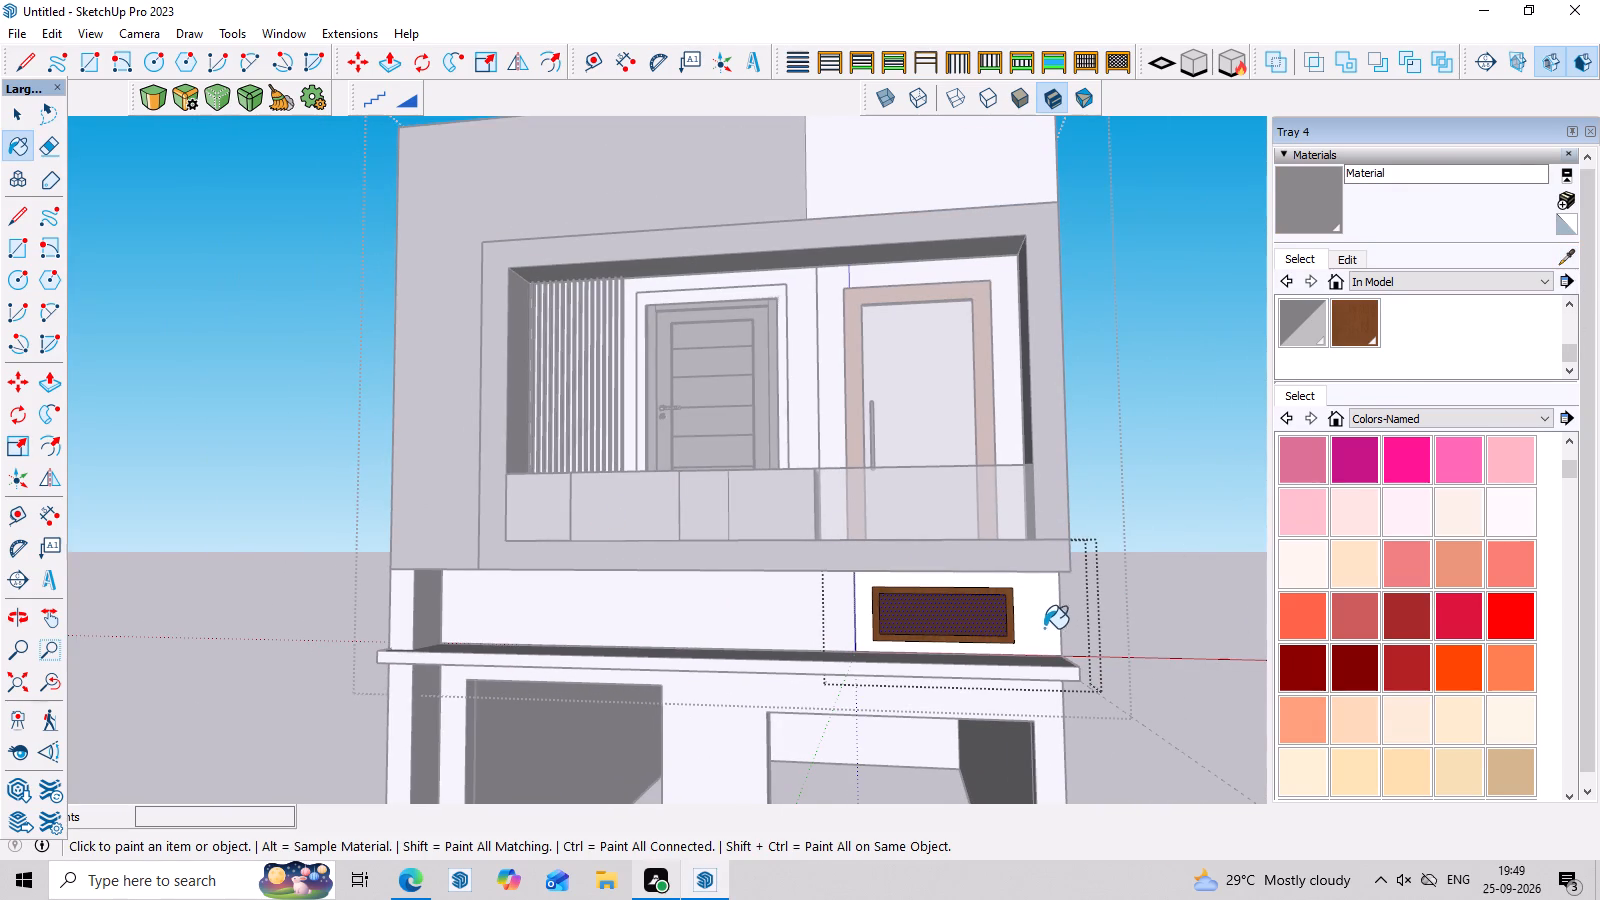
{"action": "scroll", "coordinate": [1080, 615], "scroll_direction": "down", "scroll_amount": 1}
{"action": "key", "text": "space"}
{"action": "left_click", "coordinate": [1157, 461]}
Examine the wall band and its framed panel from several angles, and close the surrounding wall group.
{"action": "scroll", "coordinate": [1114, 539], "scroll_direction": "down", "scroll_amount": 3}
{"action": "middle_click_drag", "start_coordinate": [1166, 642], "coordinate": [1232, 673]}
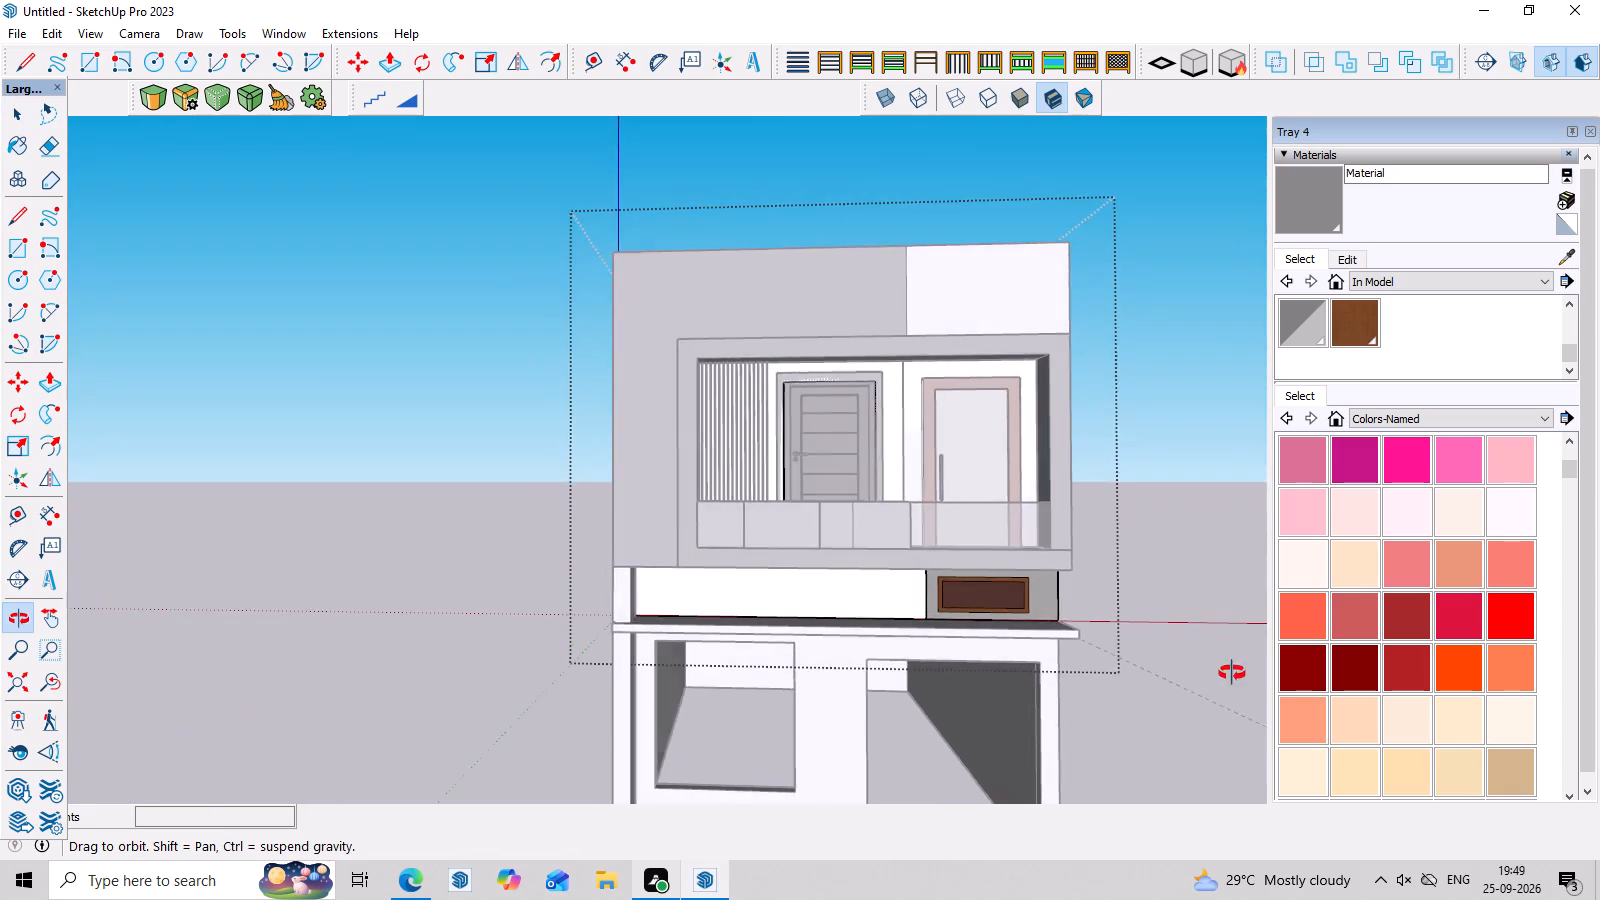
{"action": "middle_click_drag", "start_coordinate": [1232, 673], "coordinate": [1233, 673]}
{"action": "scroll", "coordinate": [1174, 561], "scroll_direction": "up", "scroll_amount": 3}
{"action": "middle_click_drag", "start_coordinate": [1189, 538], "coordinate": [1215, 507]}
{"action": "middle_click_drag", "start_coordinate": [1215, 507], "coordinate": [1215, 539]}
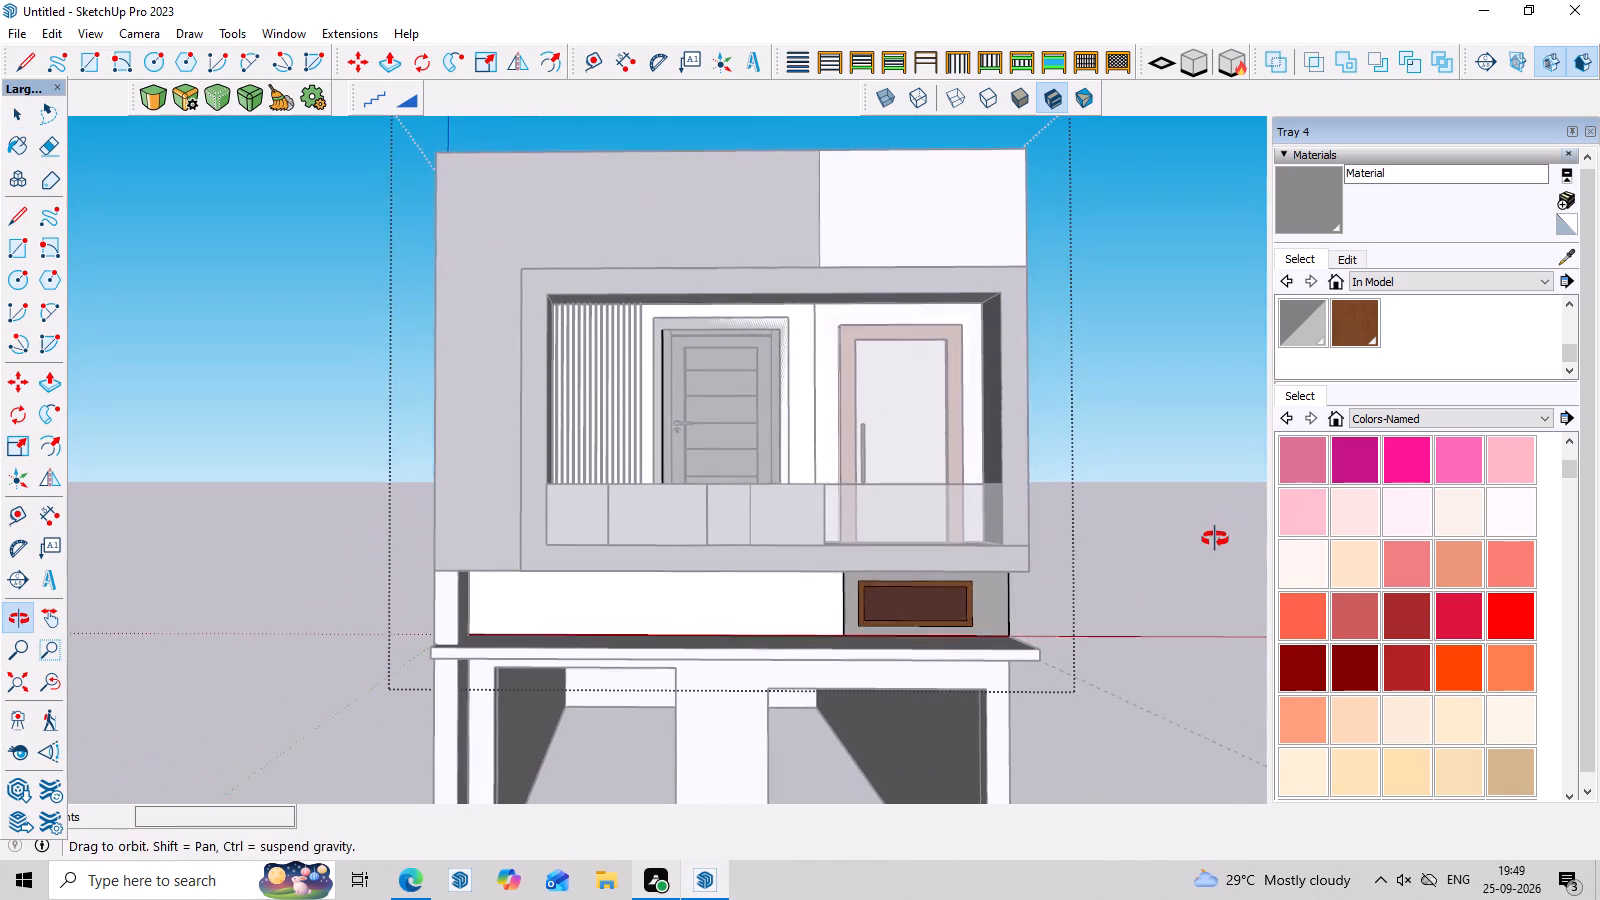
{"action": "middle_click_drag", "start_coordinate": [1215, 539], "coordinate": [1215, 545]}
{"action": "scroll", "coordinate": [648, 492], "scroll_direction": "up", "scroll_amount": 6}
{"action": "scroll", "coordinate": [645, 508], "scroll_direction": "down", "scroll_amount": 8}
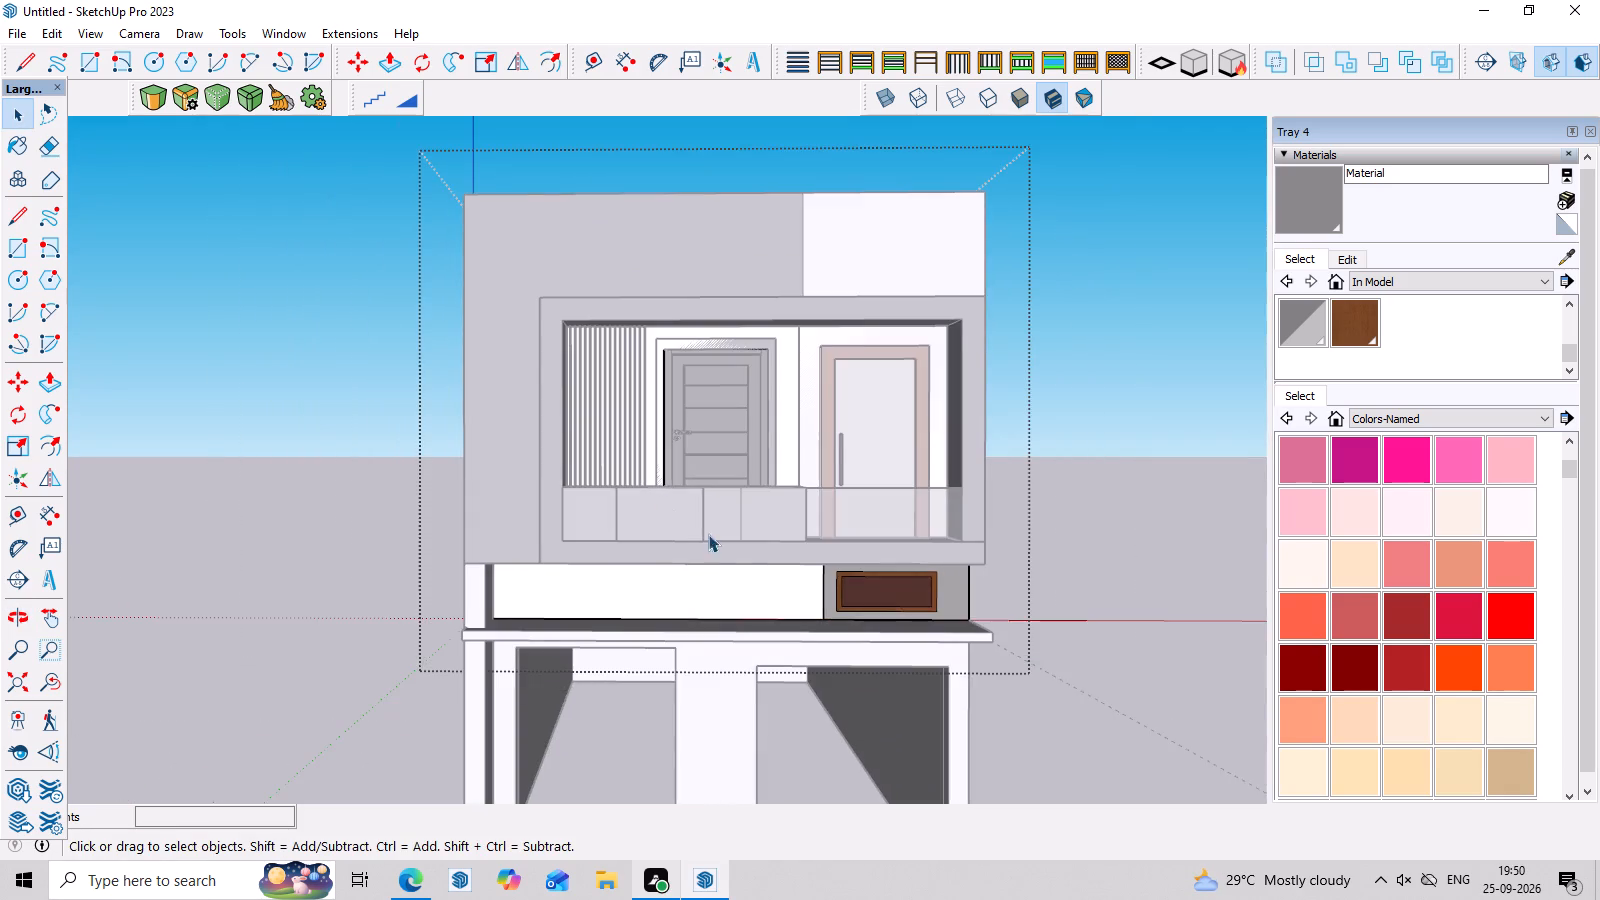
{"action": "middle_click_drag", "start_coordinate": [756, 562], "coordinate": [754, 625]}
{"action": "scroll", "coordinate": [661, 663], "scroll_direction": "up", "scroll_amount": 8}
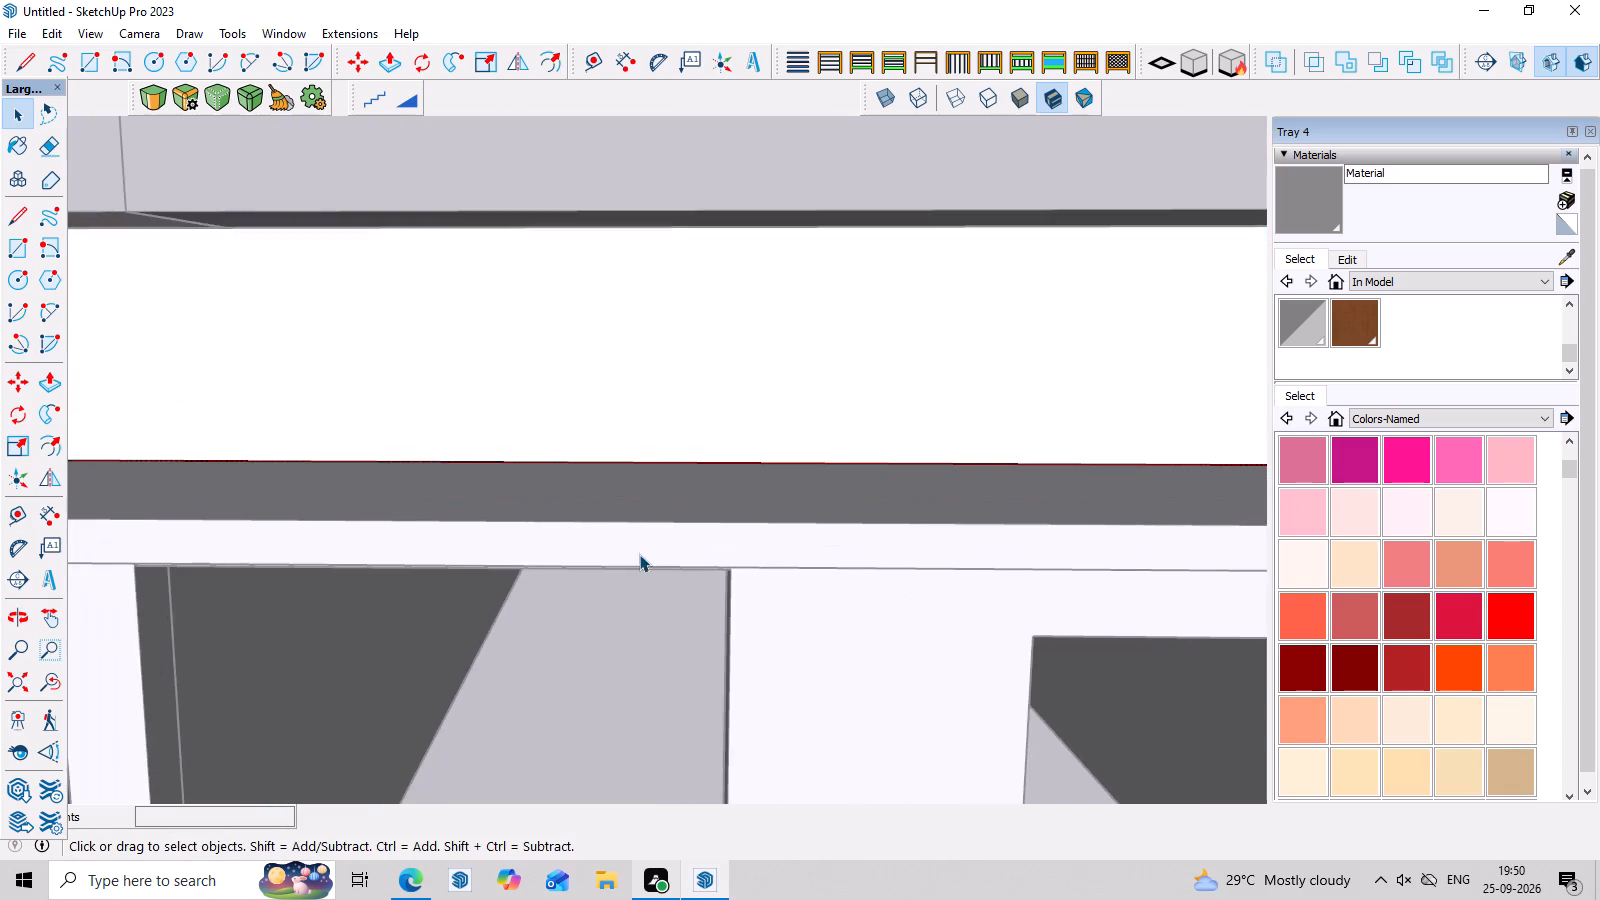
{"action": "scroll", "coordinate": [639, 542], "scroll_direction": "down", "scroll_amount": 4}
{"action": "middle_click_drag", "start_coordinate": [640, 544], "coordinate": [669, 456]}
{"action": "scroll", "coordinate": [655, 429], "scroll_direction": "up", "scroll_amount": 3}
{"action": "scroll", "coordinate": [649, 402], "scroll_direction": "down", "scroll_amount": 4}
{"action": "middle_click_drag", "start_coordinate": [674, 469], "coordinate": [674, 496]}
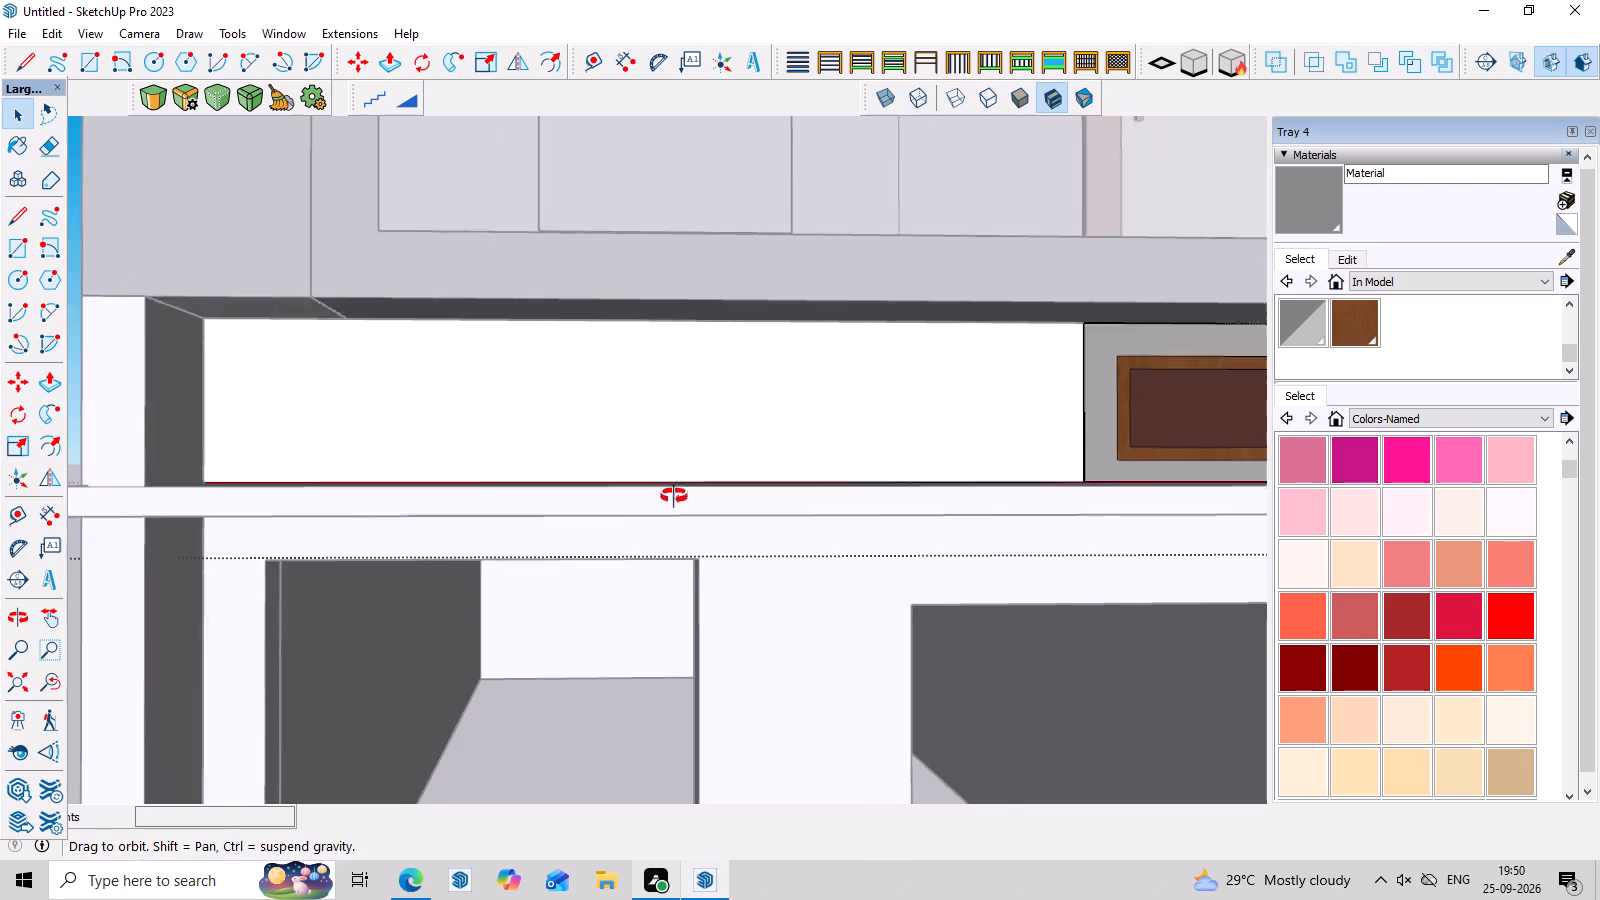
{"action": "middle_click_drag", "start_coordinate": [674, 496], "coordinate": [672, 519]}
{"action": "left_click", "coordinate": [672, 420]}
{"action": "scroll", "coordinate": [689, 467], "scroll_direction": "down", "scroll_amount": 3}
{"action": "middle_click_drag", "start_coordinate": [709, 489], "coordinate": [722, 448]}
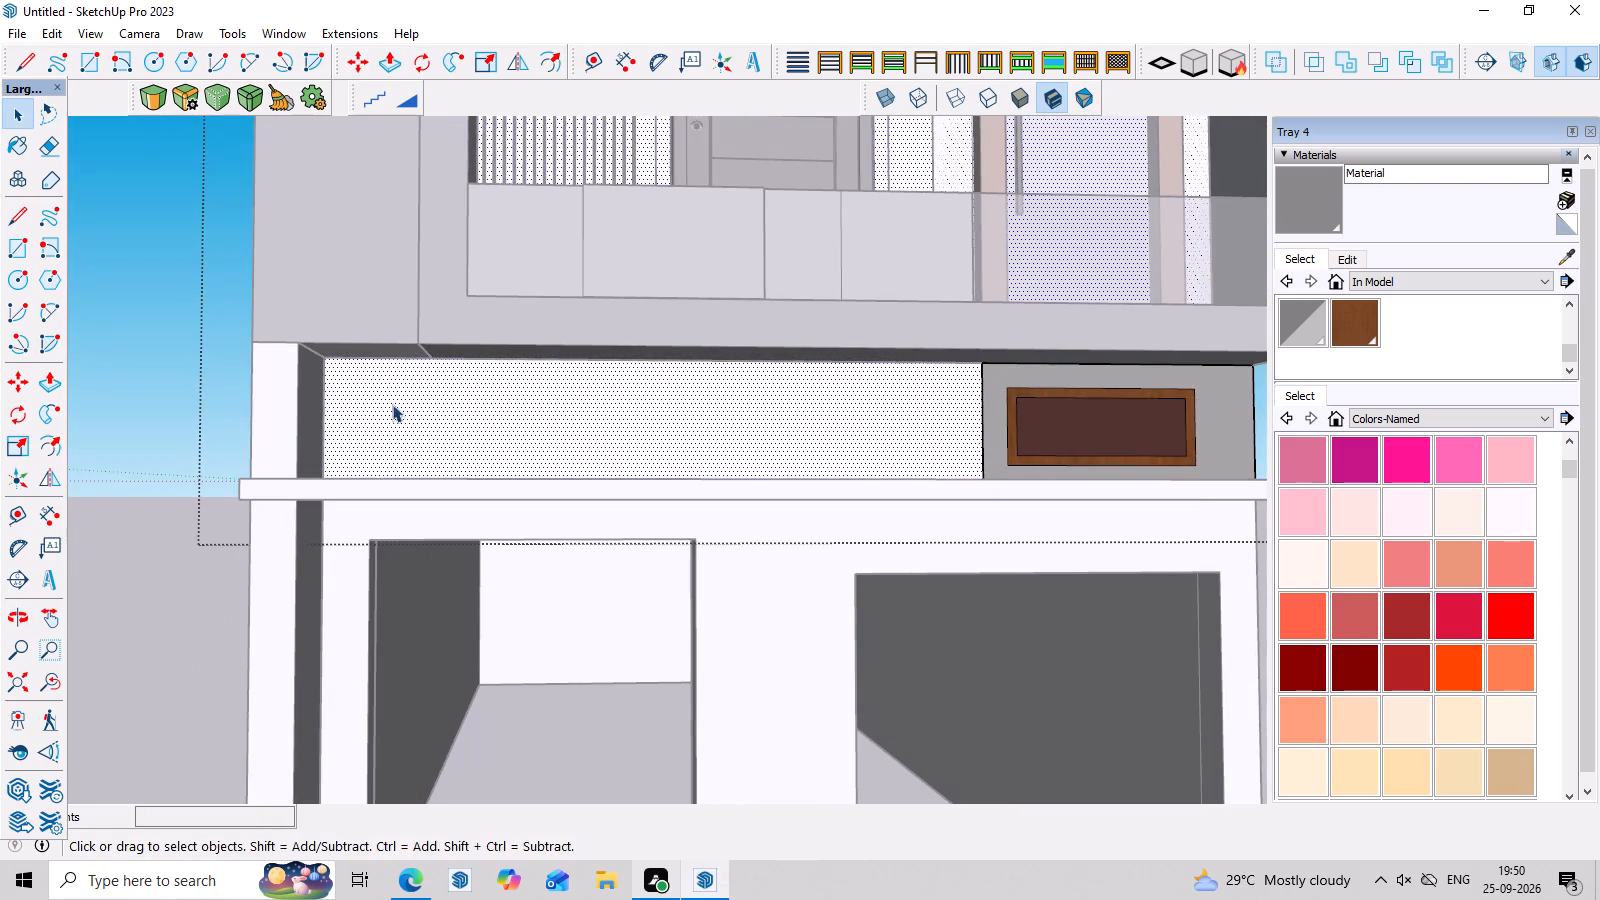
{"action": "middle_click_drag", "start_coordinate": [387, 397], "coordinate": [361, 479]}
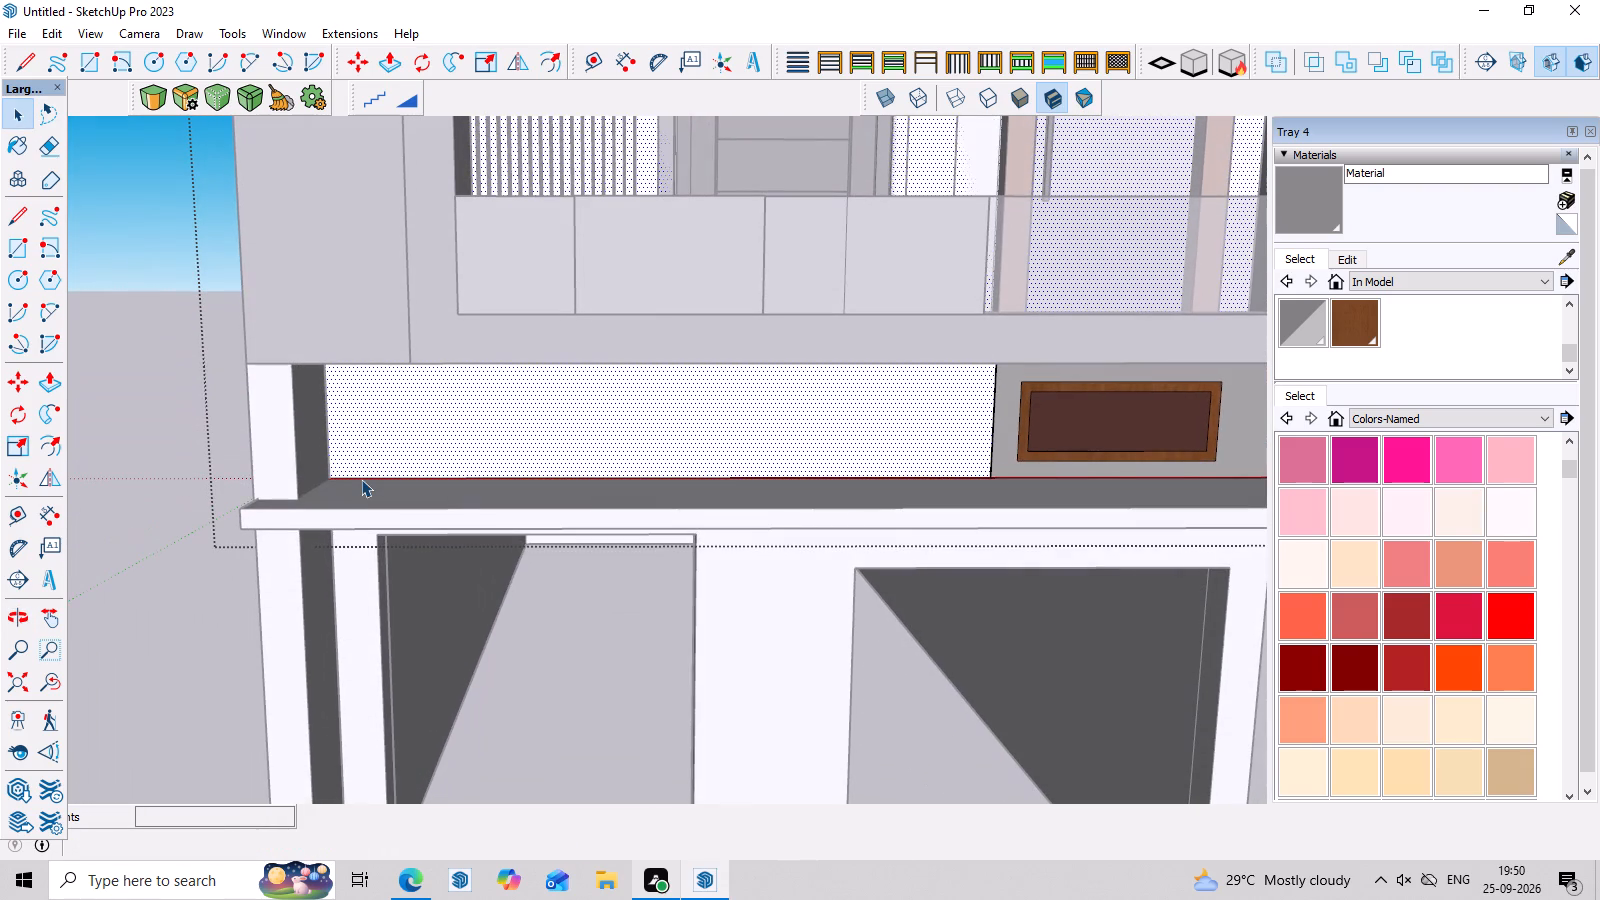
{"action": "scroll", "coordinate": [361, 479], "scroll_direction": "down", "scroll_amount": 4}
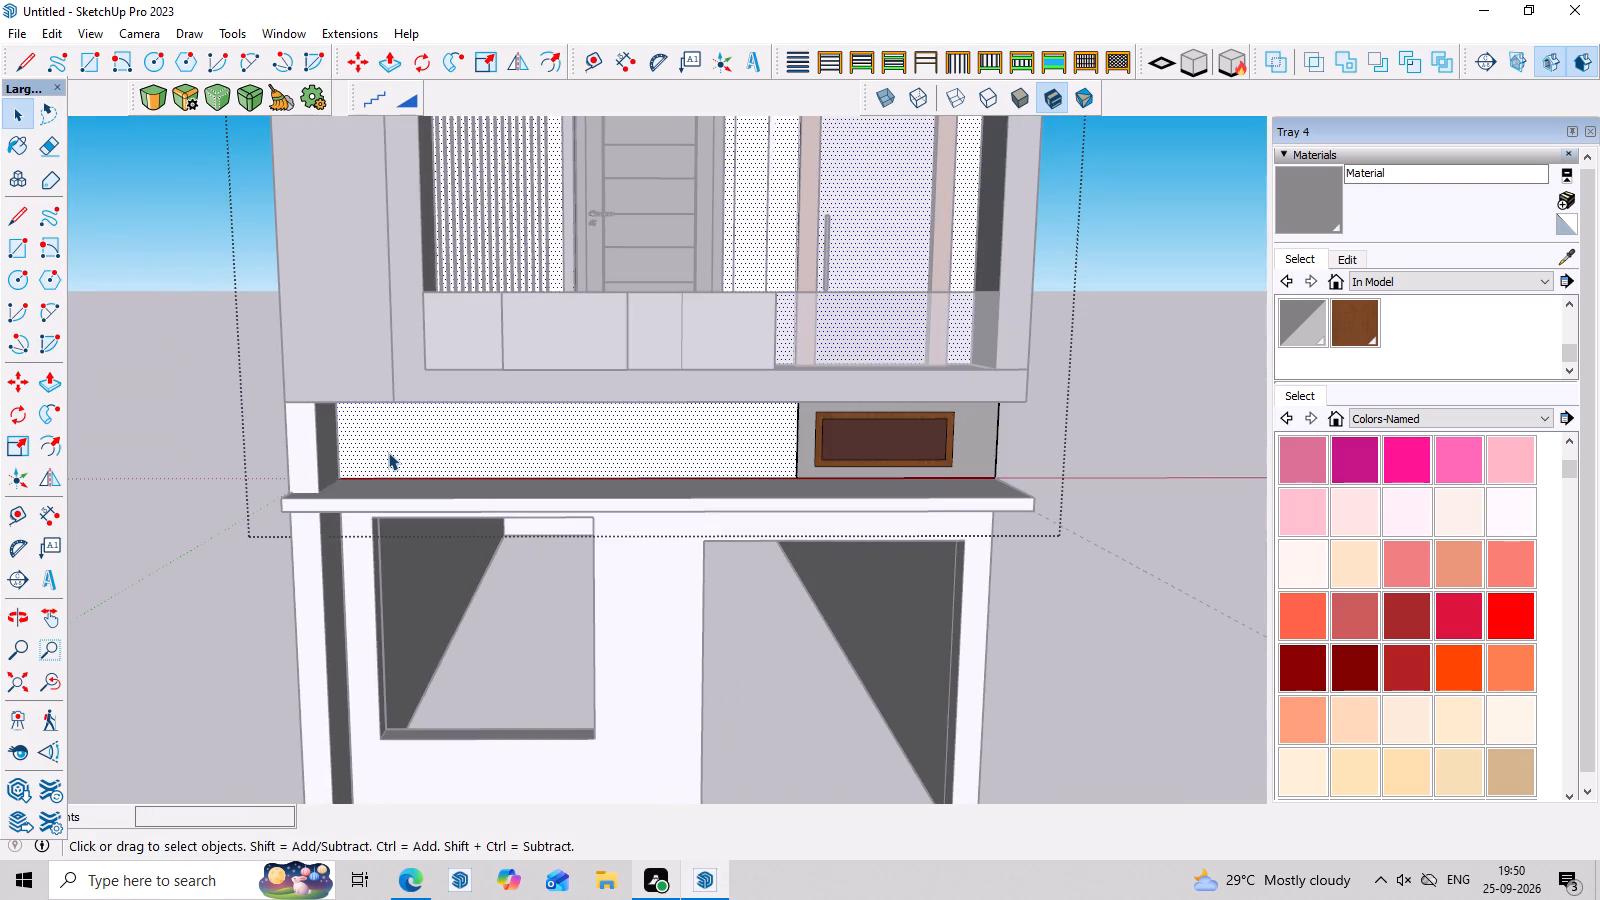
{"action": "scroll", "coordinate": [385, 442], "scroll_direction": "down", "scroll_amount": 3}
{"action": "scroll", "coordinate": [395, 444], "scroll_direction": "up", "scroll_amount": 6}
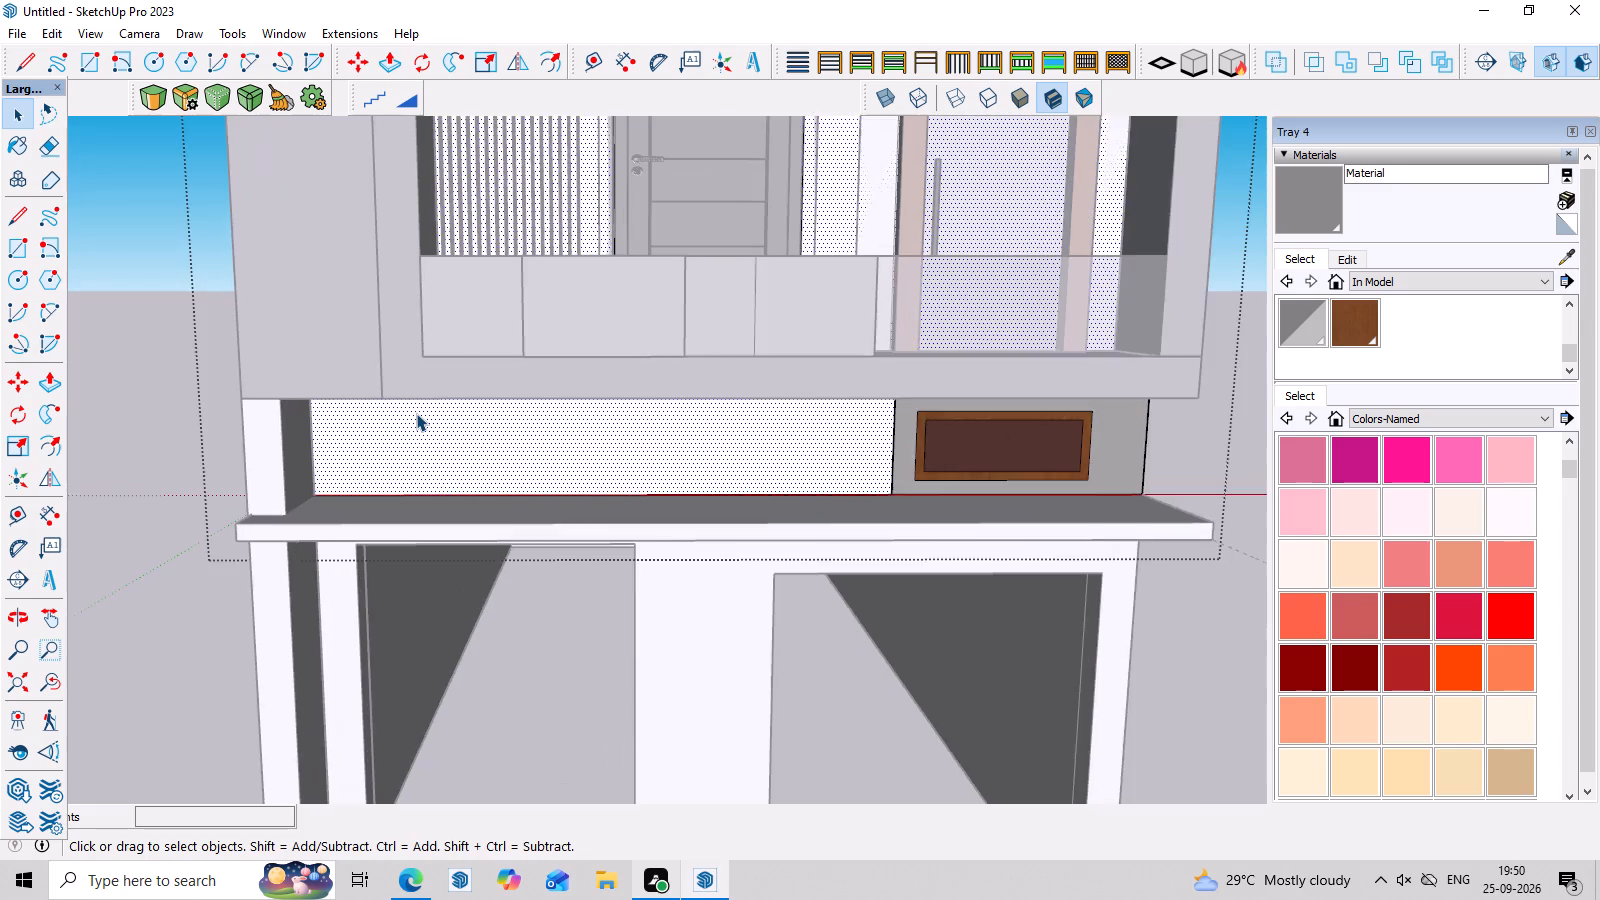
{"action": "middle_click_drag", "start_coordinate": [439, 387], "coordinate": [467, 299]}
{"action": "scroll", "coordinate": [469, 437], "scroll_direction": "up", "scroll_amount": 3}
{"action": "middle_click_drag", "start_coordinate": [471, 457], "coordinate": [468, 486]}
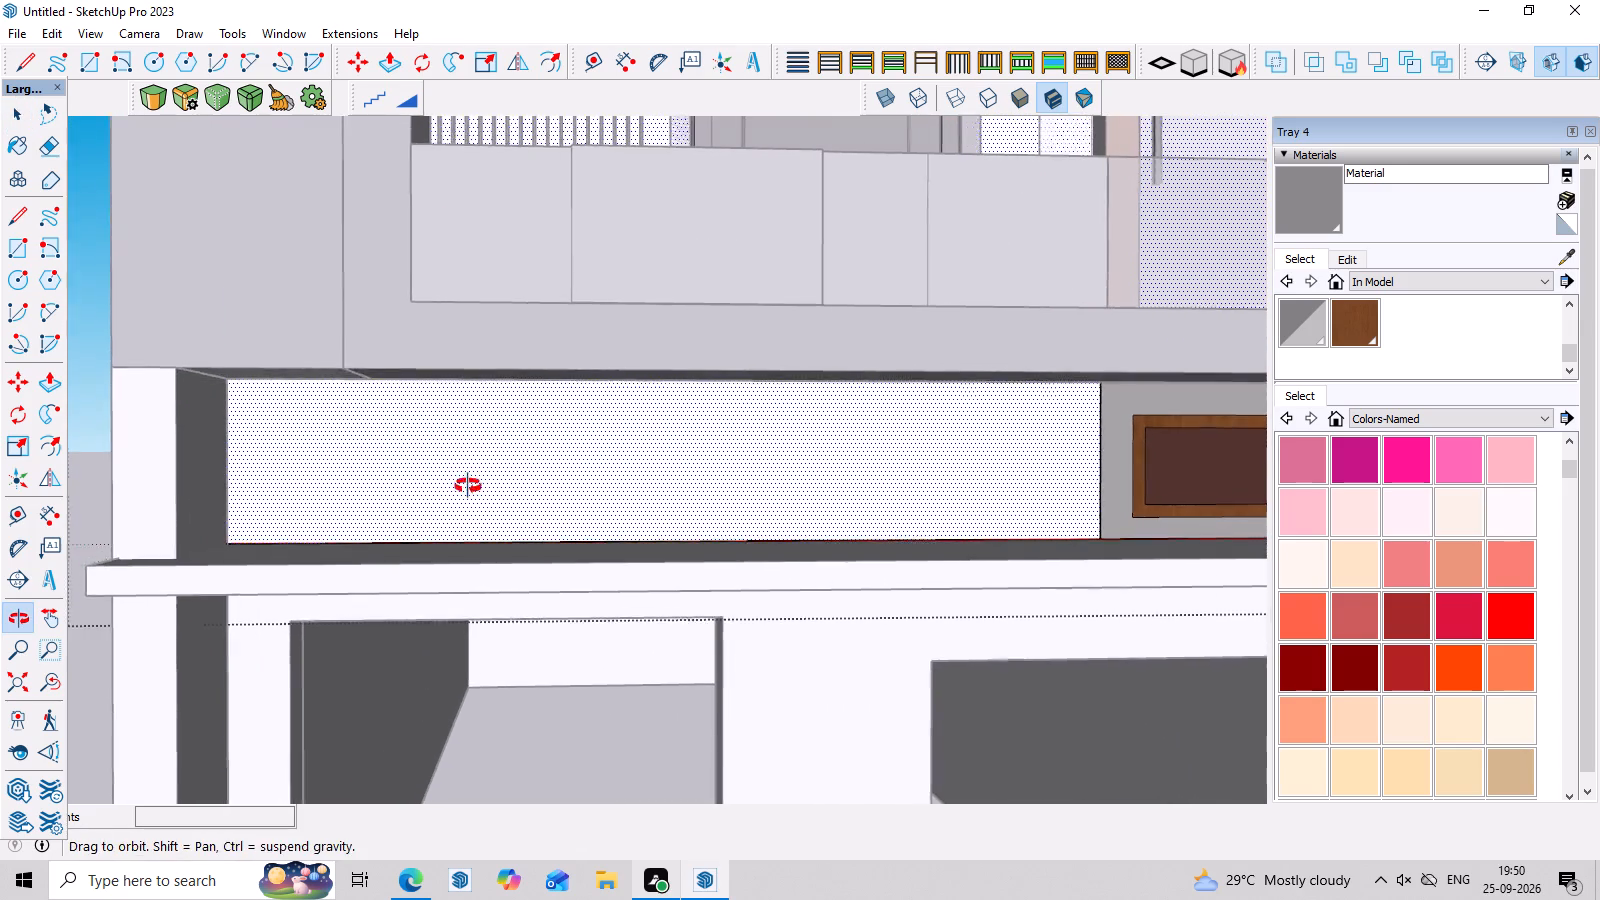
{"action": "middle_click_drag", "start_coordinate": [468, 486], "coordinate": [468, 489]}
{"action": "scroll", "coordinate": [468, 491], "scroll_direction": "down", "scroll_amount": 11}
{"action": "left_click", "coordinate": [991, 334]}
{"action": "key", "text": "space"}
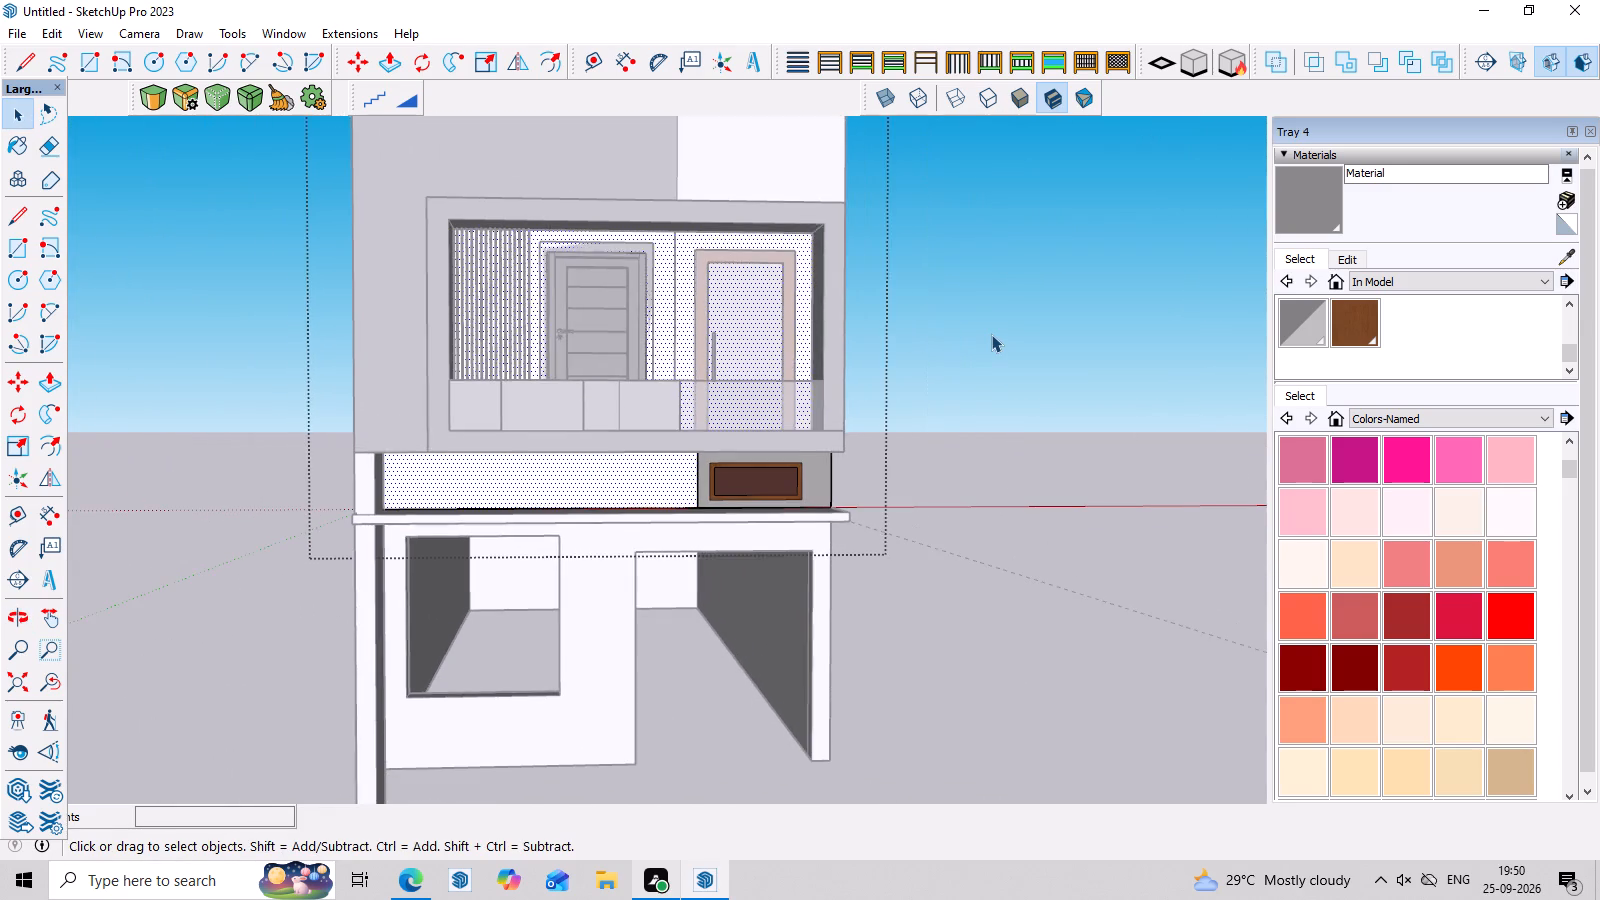
{"action": "left_click", "coordinate": [991, 334]}
{"action": "scroll", "coordinate": [946, 471], "scroll_direction": "down", "scroll_amount": 3}
{"action": "middle_click_drag", "start_coordinate": [943, 545], "coordinate": [875, 497]}
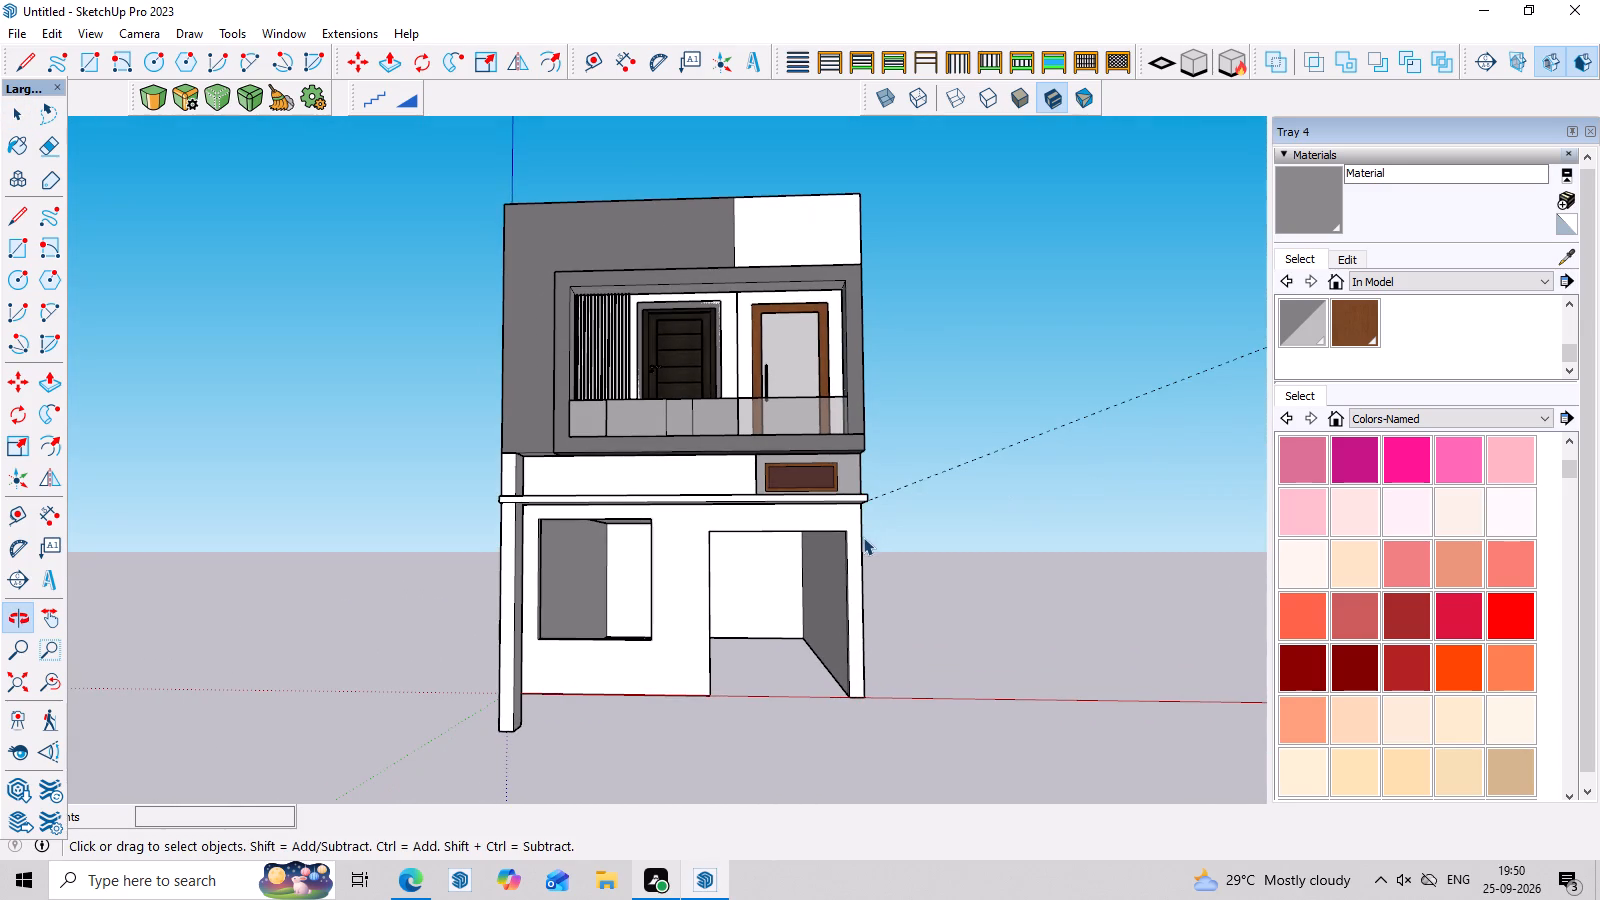
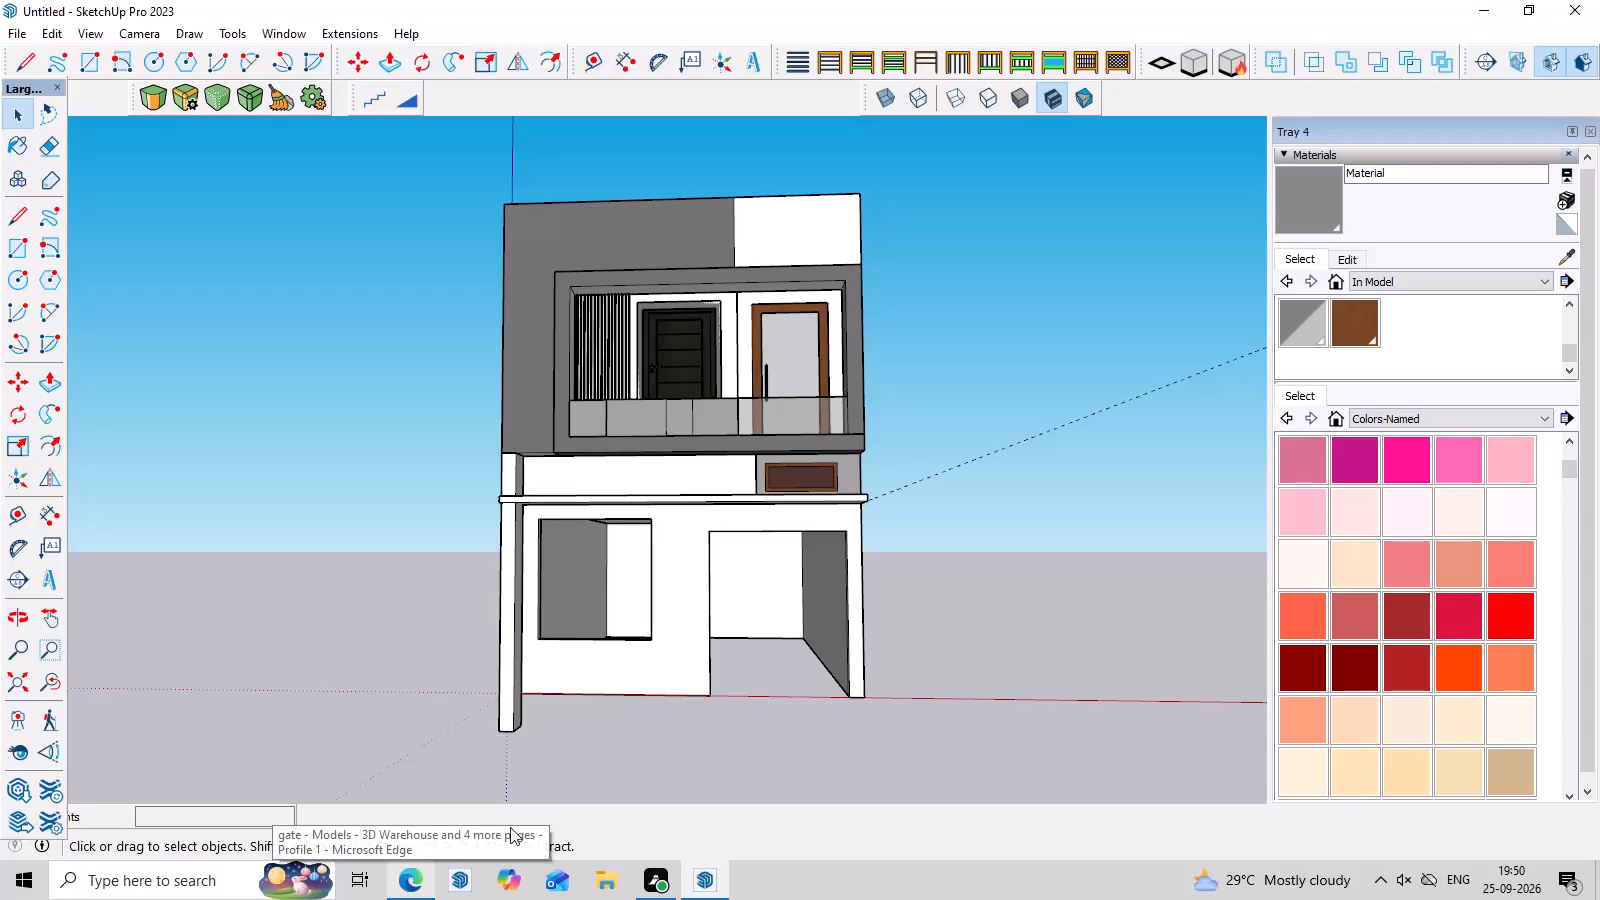
Draw a rectangle face filling the ground-floor door opening from its upper corner to the opposite corner at ground level.
{"action": "middle_click_drag", "start_coordinate": [919, 683], "coordinate": [922, 700]}
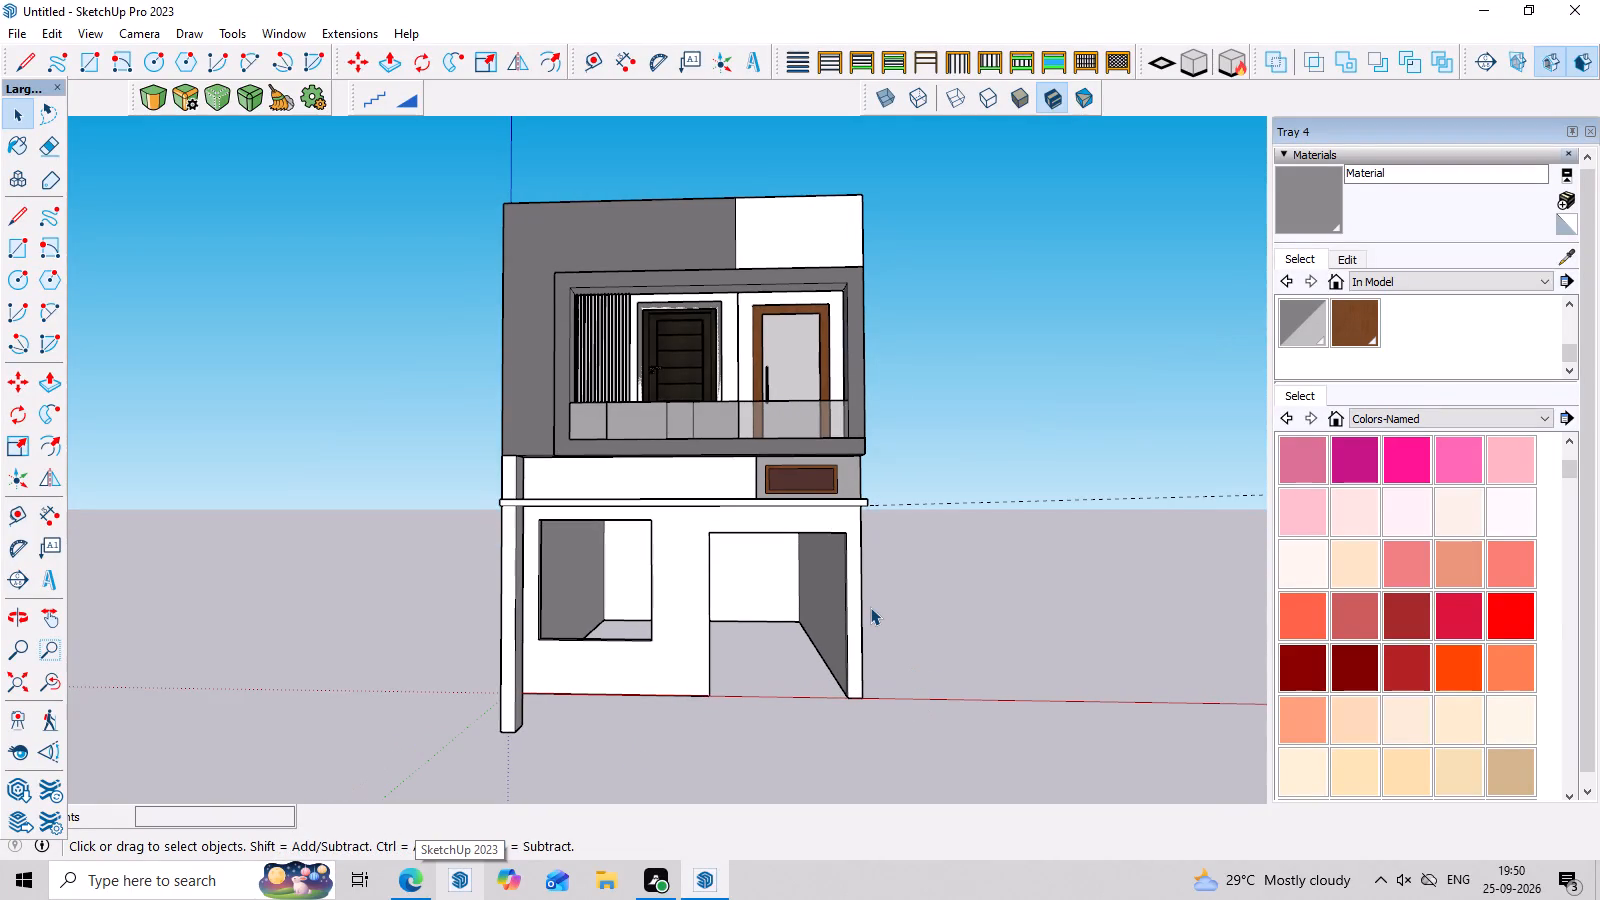
{"action": "middle_click_drag", "start_coordinate": [871, 597], "coordinate": [863, 566]}
{"action": "scroll", "coordinate": [689, 517], "scroll_direction": "up", "scroll_amount": 2}
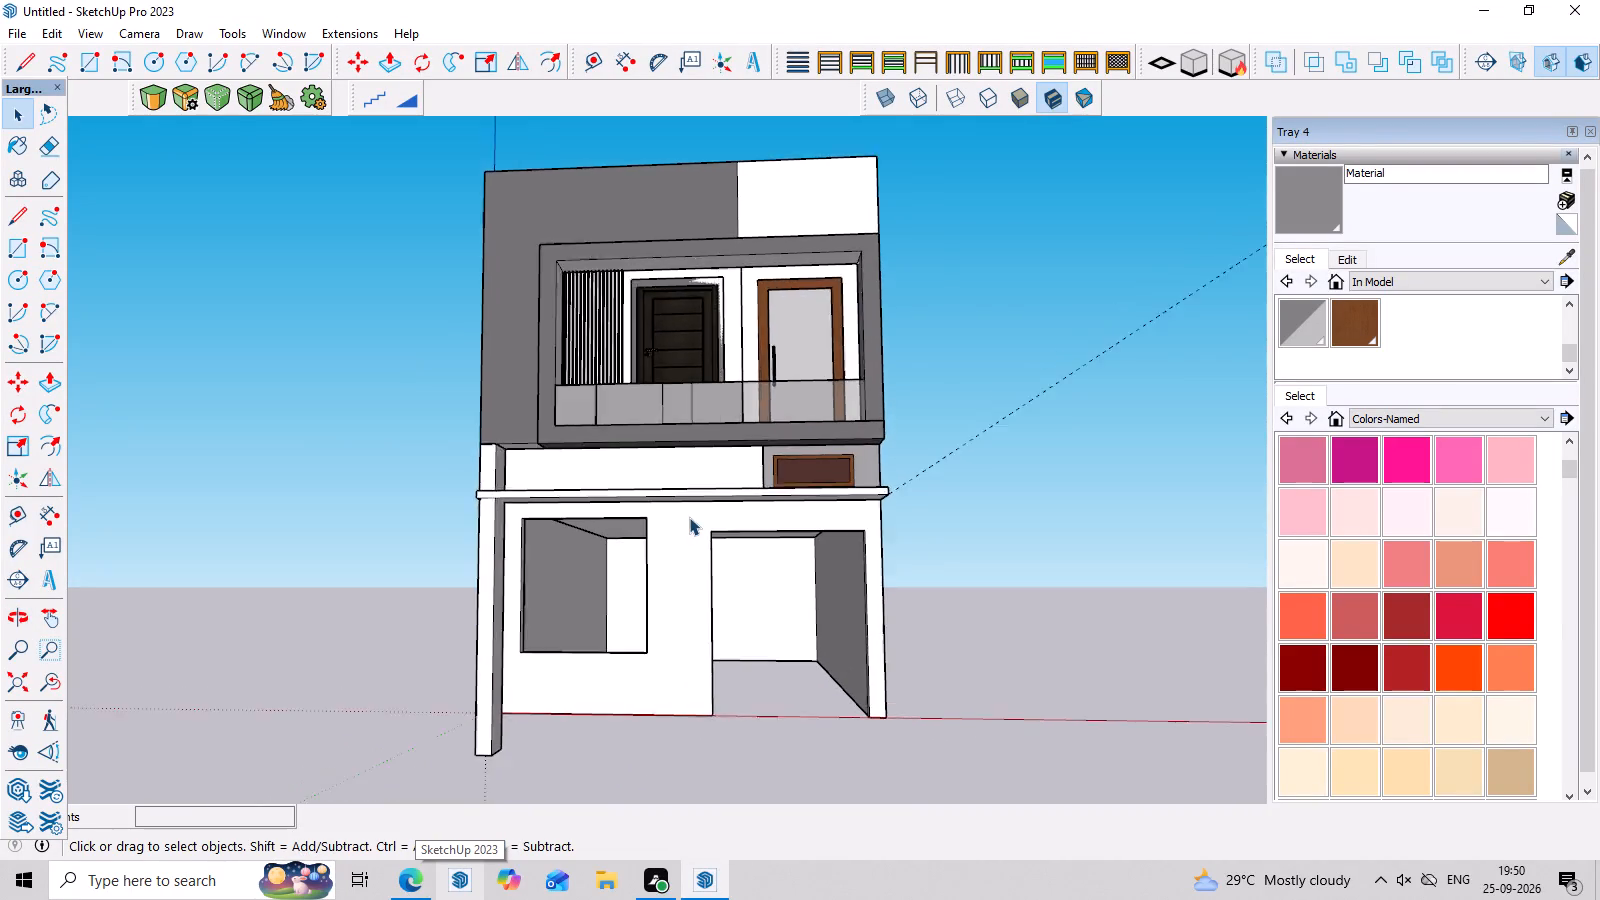
{"action": "scroll", "coordinate": [689, 517], "scroll_direction": "up", "scroll_amount": 1}
{"action": "key", "text": "t"}
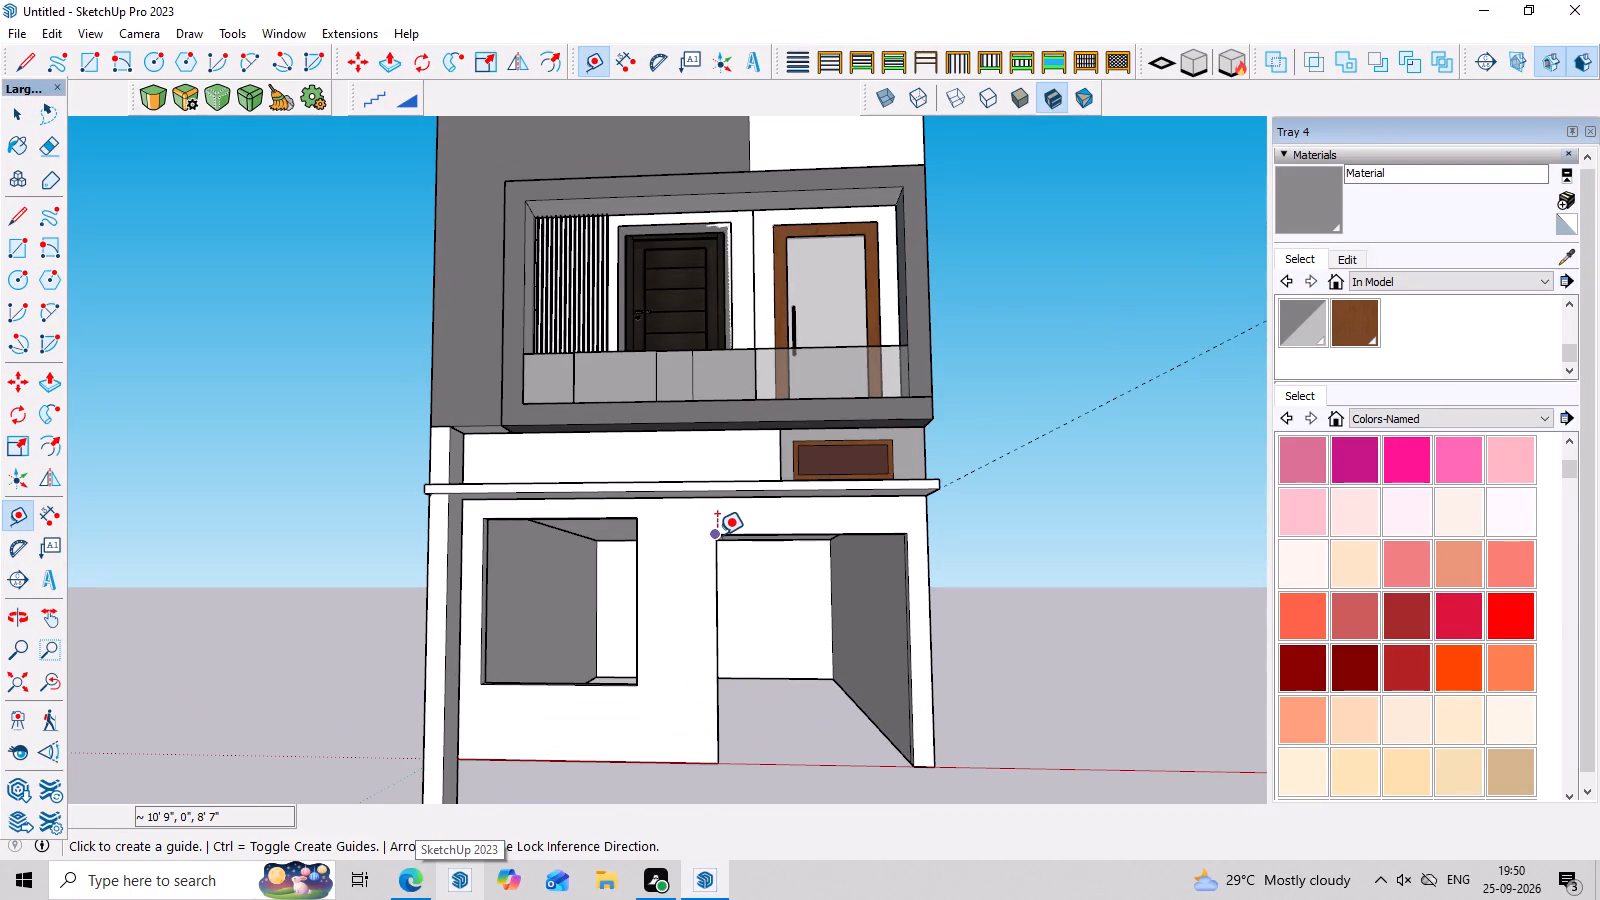
{"action": "key", "text": "r"}
{"action": "left_click", "coordinate": [720, 536]}
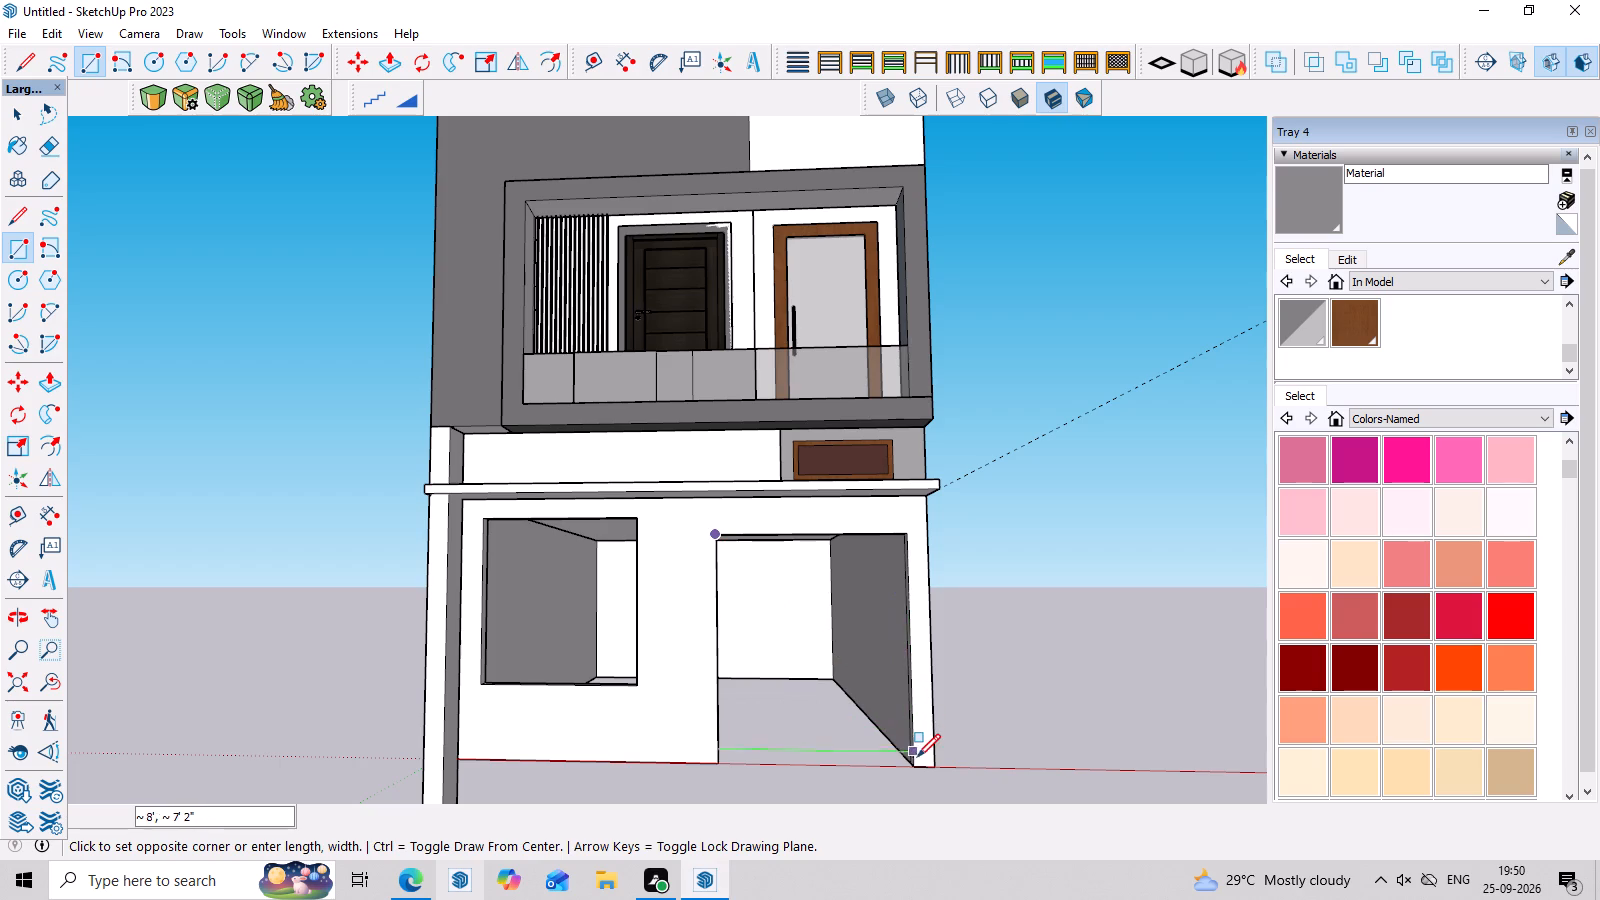
{"action": "left_click", "coordinate": [917, 766]}
{"action": "key", "text": "space"}
Offset the new door face's outline inward by about 9" to form a frame border.
{"action": "left_click", "coordinate": [783, 586]}
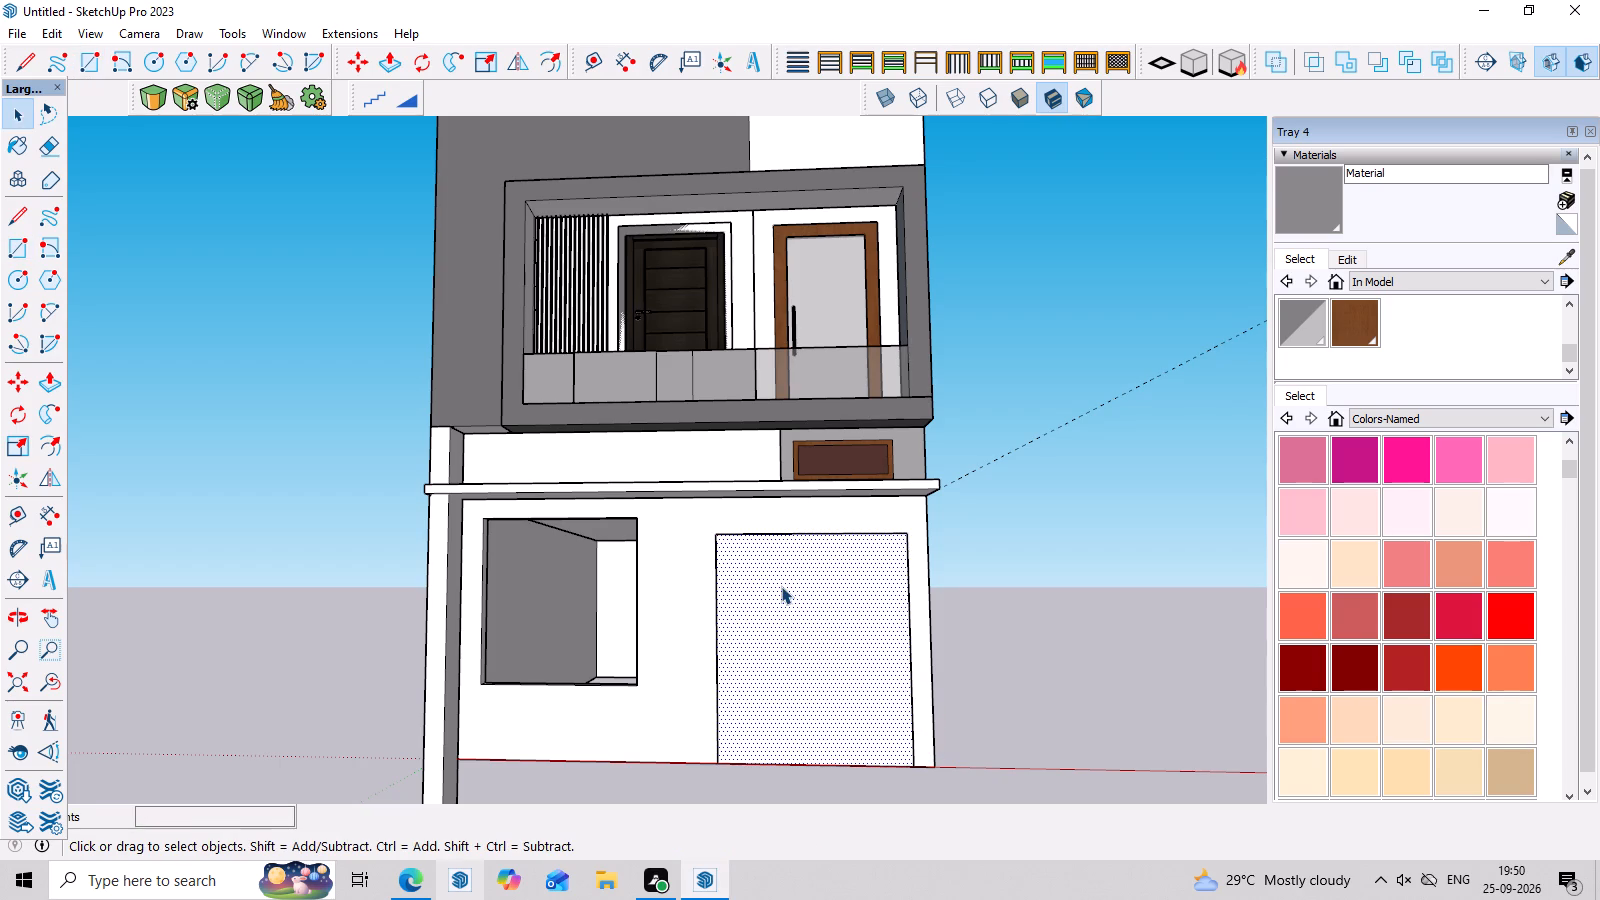
{"action": "key", "text": "f"}
{"action": "left_click", "coordinate": [729, 601]}
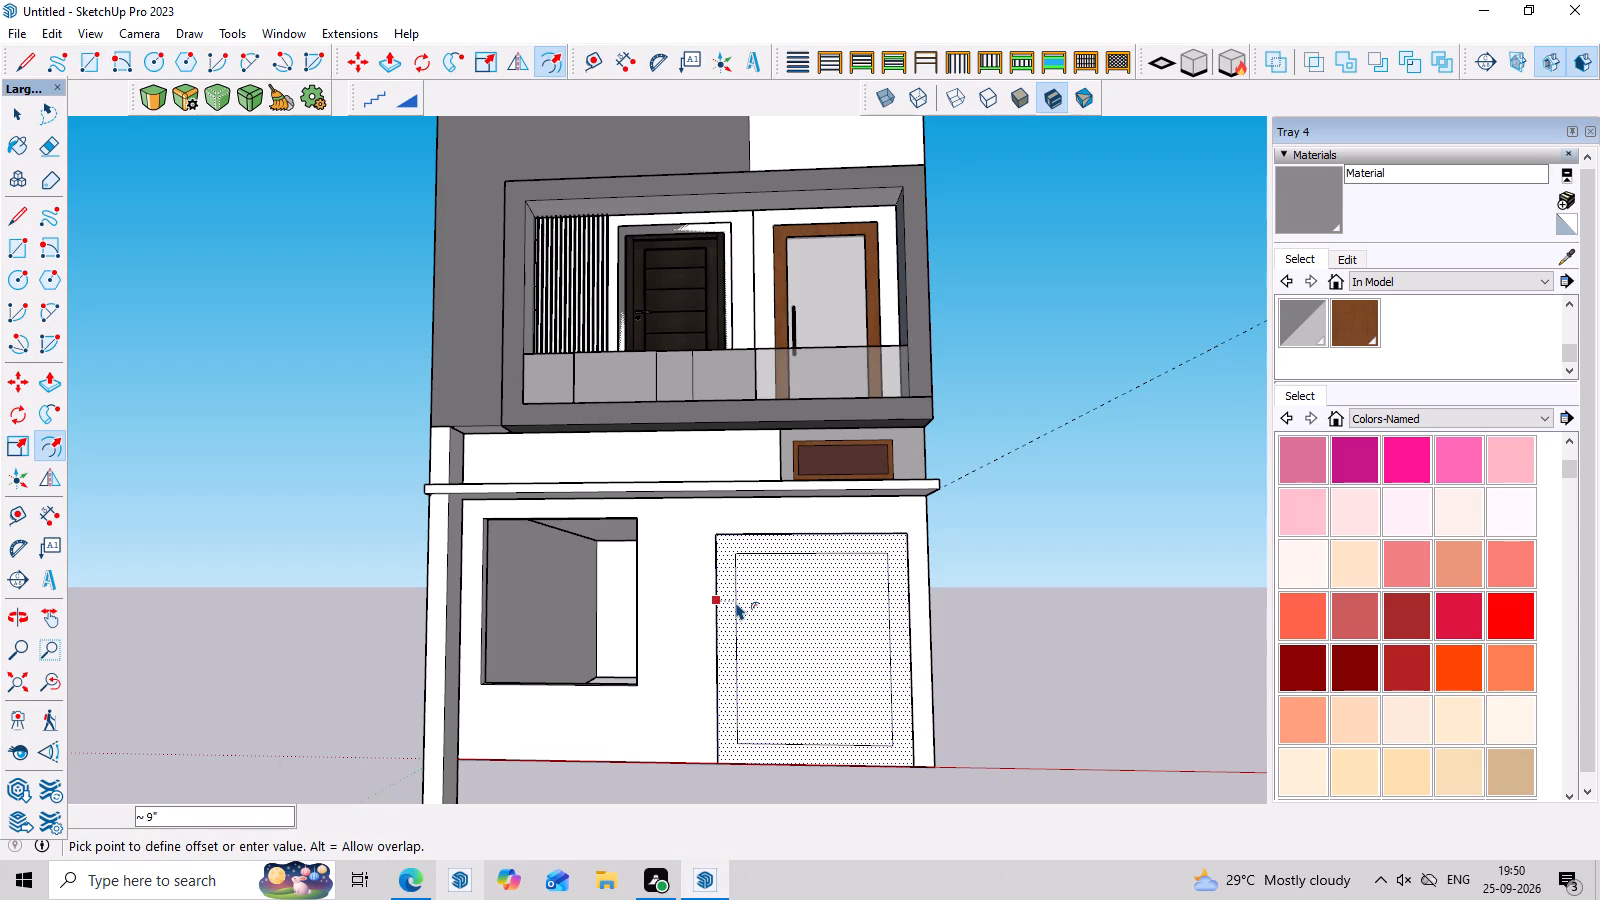
{"action": "left_click", "coordinate": [736, 602]}
Draw two vertical lines about 9" long extending both inner edges of the door frame down to the ground line.
{"action": "middle_click_drag", "start_coordinate": [772, 697], "coordinate": [752, 739]}
{"action": "scroll", "coordinate": [739, 758], "scroll_direction": "up", "scroll_amount": 6}
{"action": "key", "text": "space"}
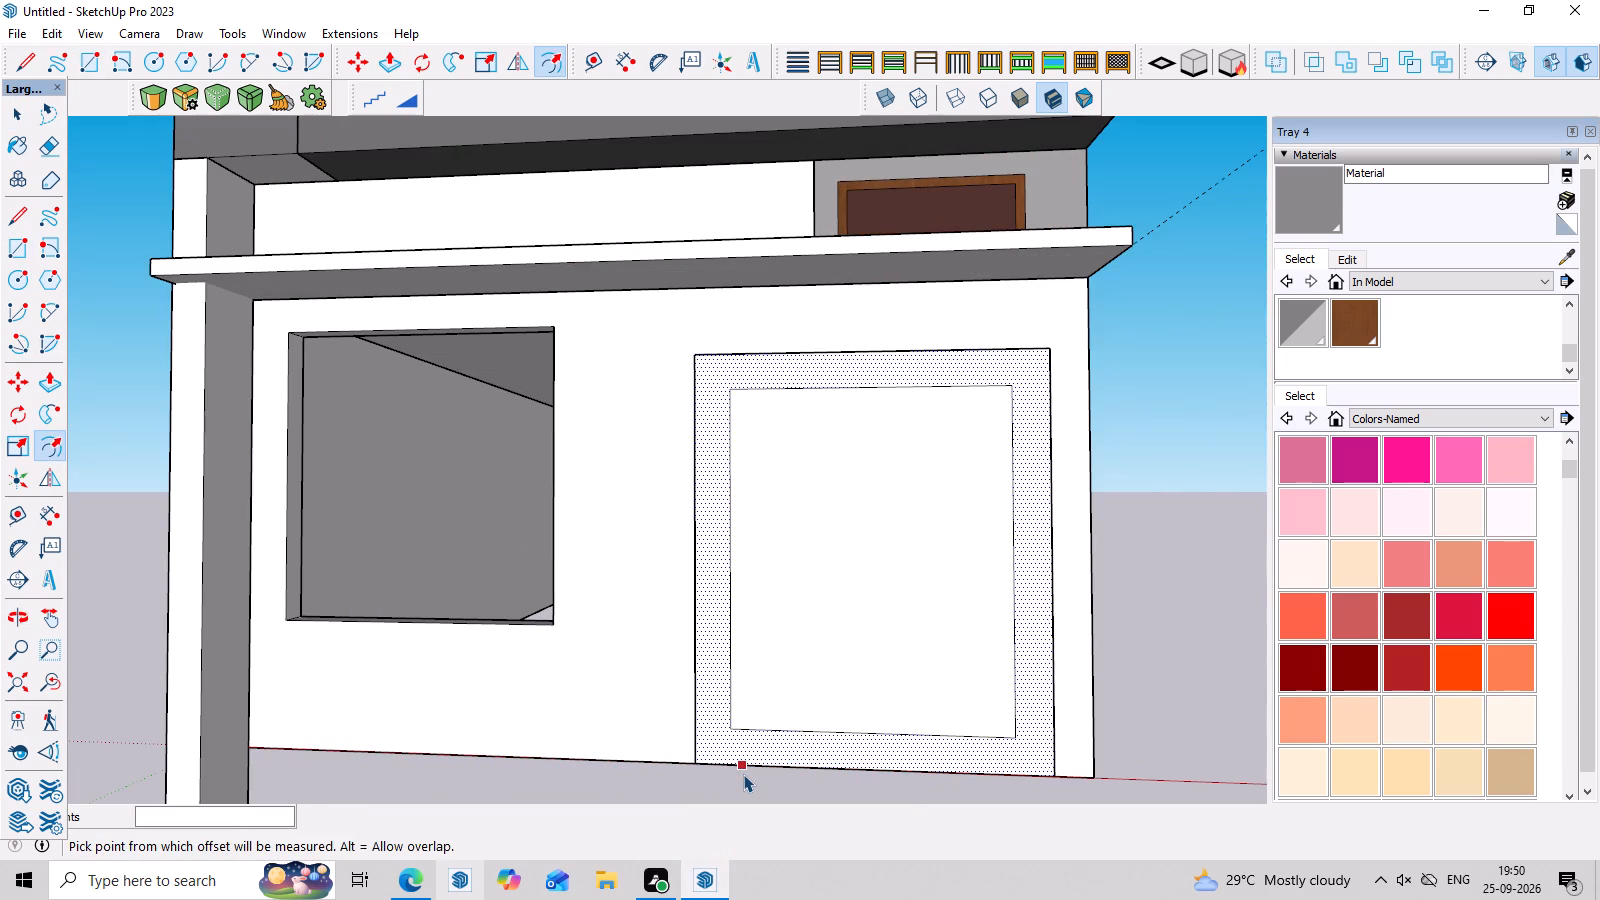
{"action": "key", "text": "l"}
{"action": "scroll", "coordinate": [721, 772], "scroll_direction": "up", "scroll_amount": 2}
{"action": "middle_click_drag", "start_coordinate": [733, 741], "coordinate": [780, 610]}
{"action": "scroll", "coordinate": [756, 703], "scroll_direction": "up", "scroll_amount": 3}
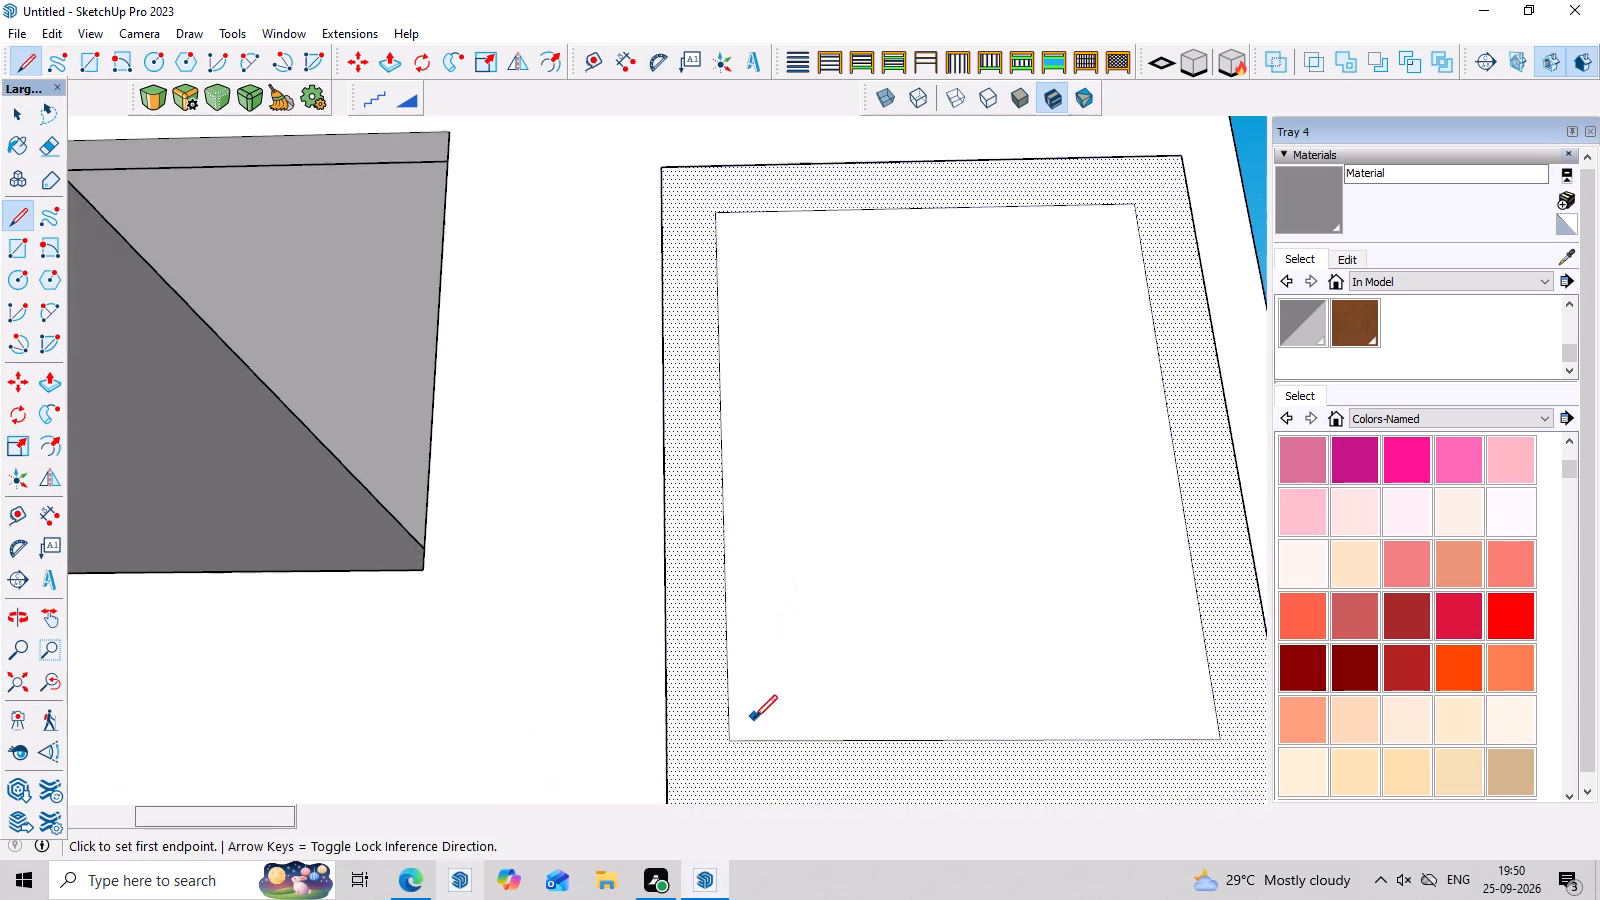
{"action": "left_click", "coordinate": [735, 738]}
{"action": "scroll", "coordinate": [738, 732], "scroll_direction": "down", "scroll_amount": 6}
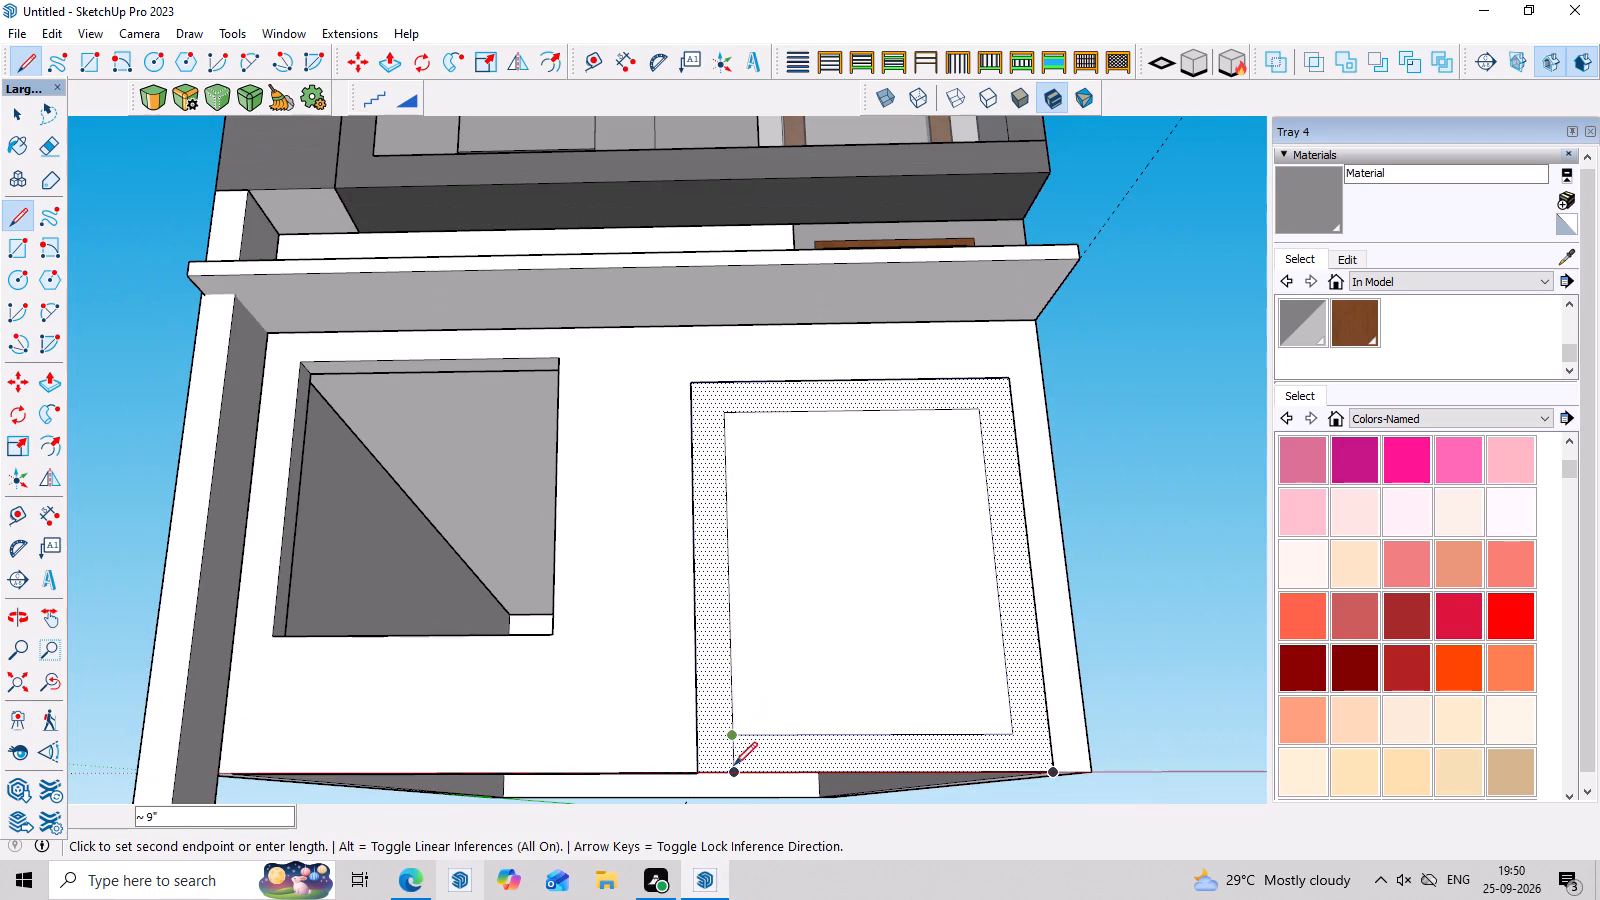
{"action": "left_click", "coordinate": [734, 768]}
{"action": "middle_click_drag", "start_coordinate": [831, 777], "coordinate": [833, 791]}
{"action": "key", "text": "space"}
{"action": "scroll", "coordinate": [1026, 742], "scroll_direction": "up", "scroll_amount": 2}
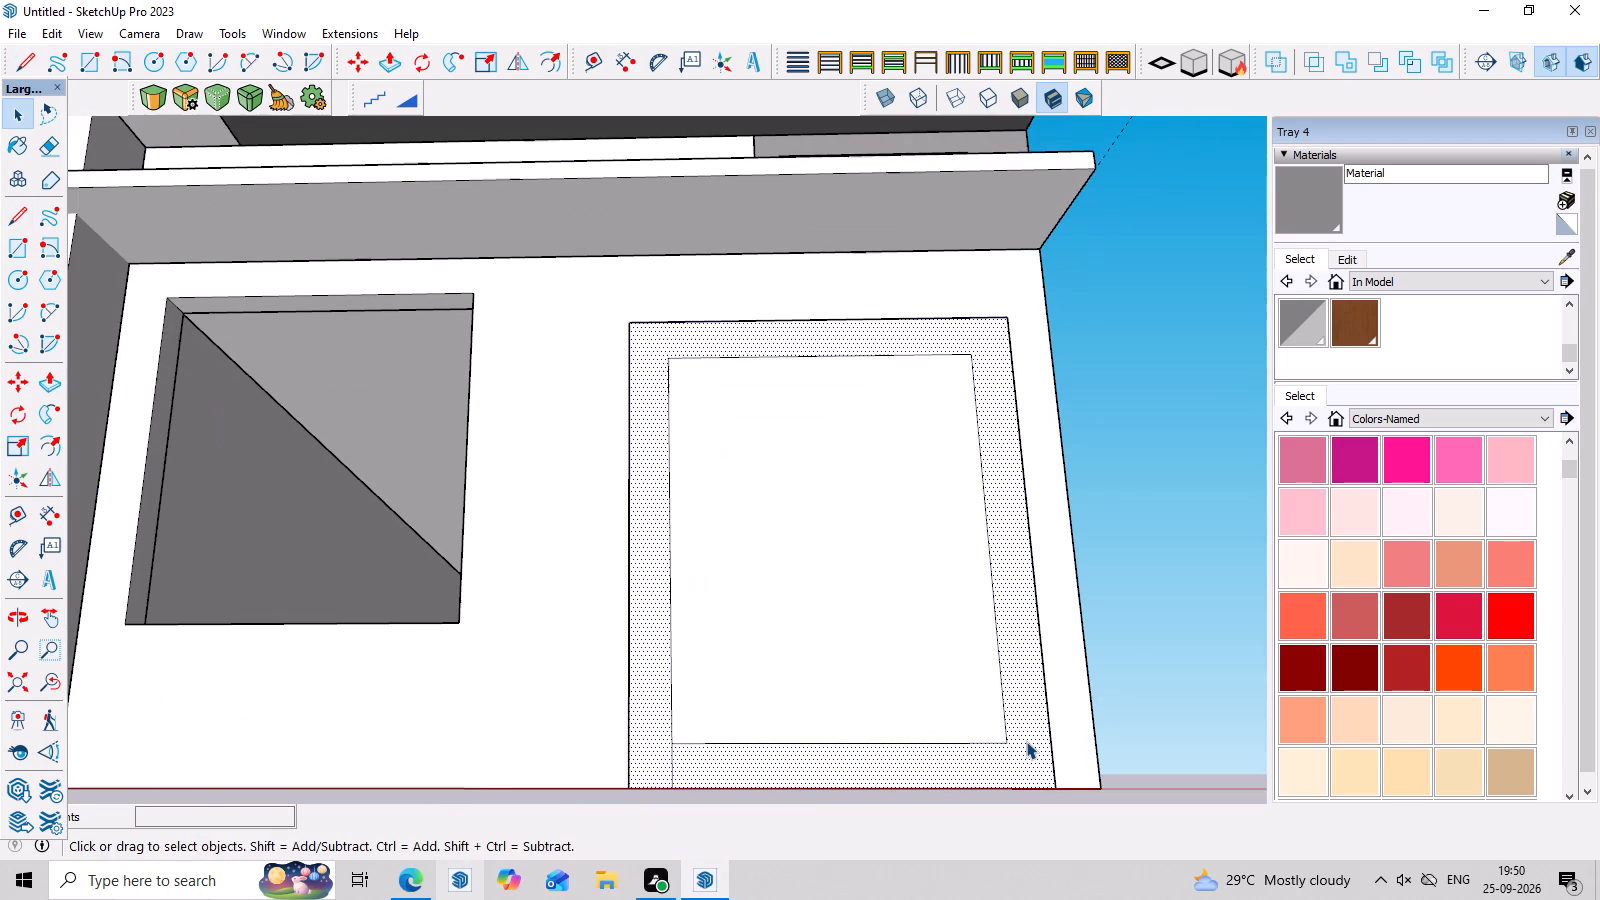
{"action": "key", "text": "l"}
{"action": "left_click", "coordinate": [1005, 740]}
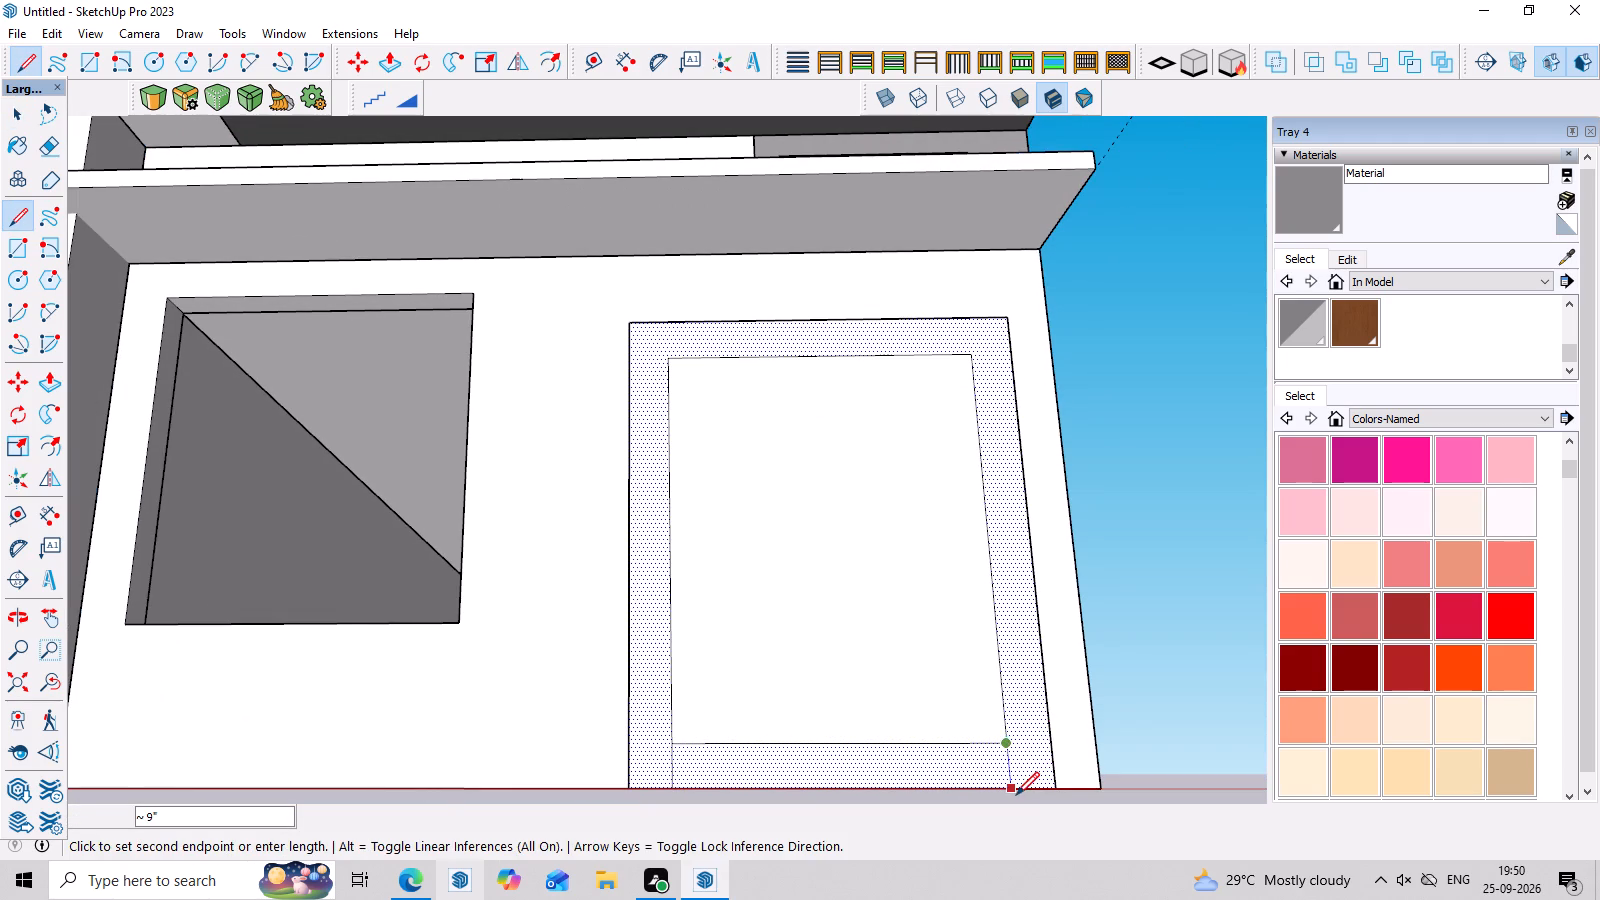
{"action": "left_click", "coordinate": [1016, 795]}
{"action": "middle_click_drag", "start_coordinate": [1092, 702], "coordinate": [1086, 776]}
{"action": "key", "text": "space"}
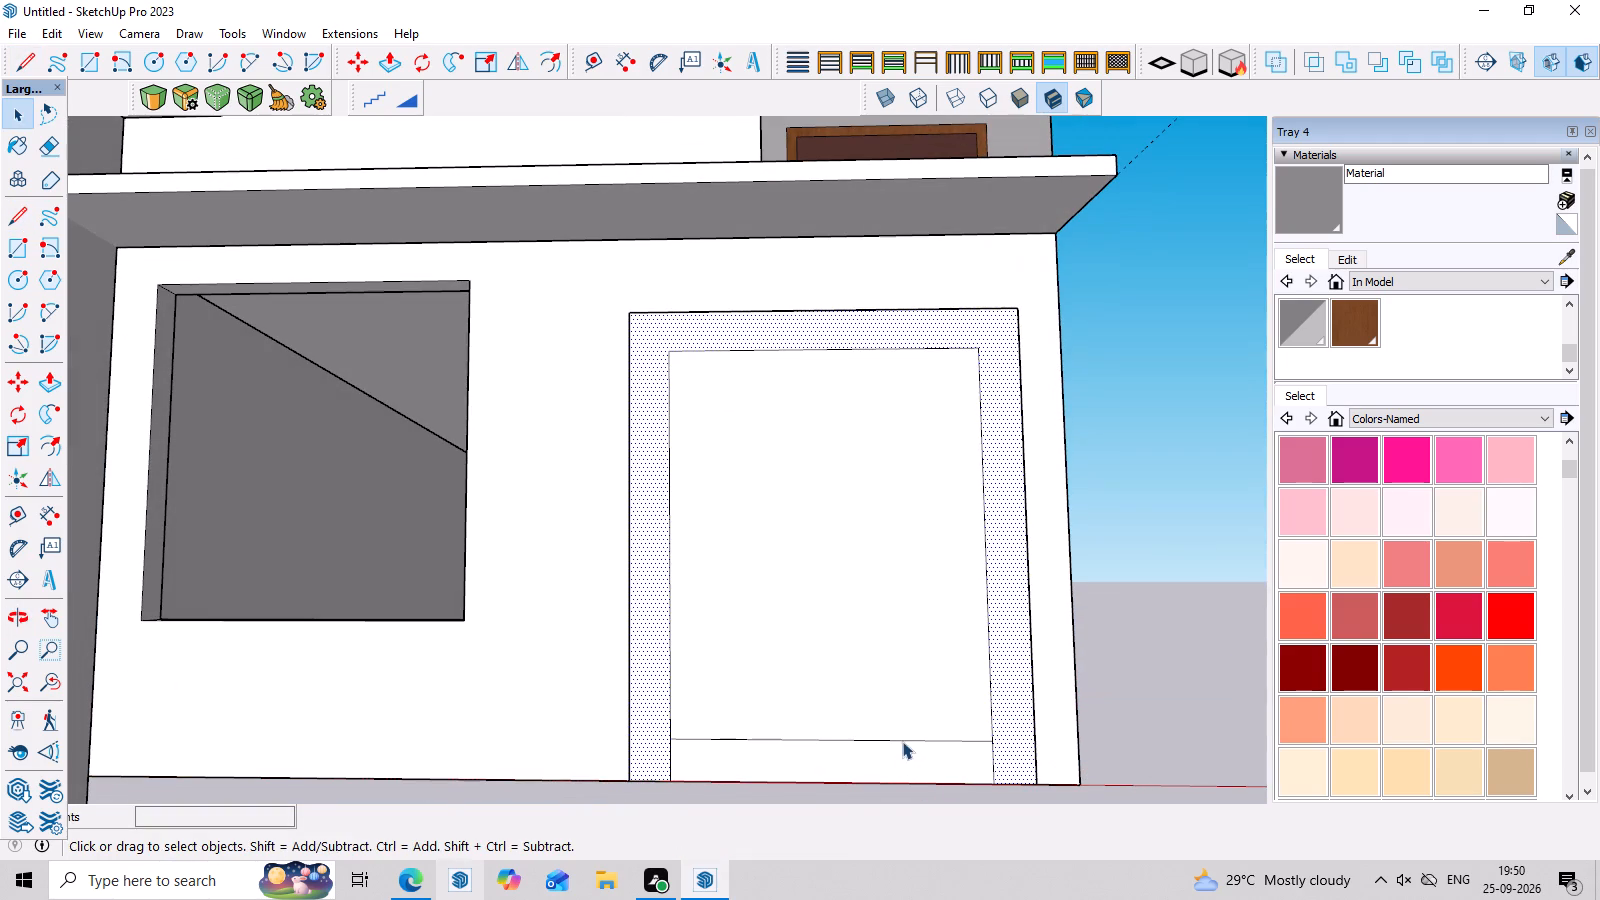
Delete the inner horizontal edge at the bottom of the door frame.
{"action": "left_click", "coordinate": [903, 739]}
{"action": "key", "text": "Delete"}
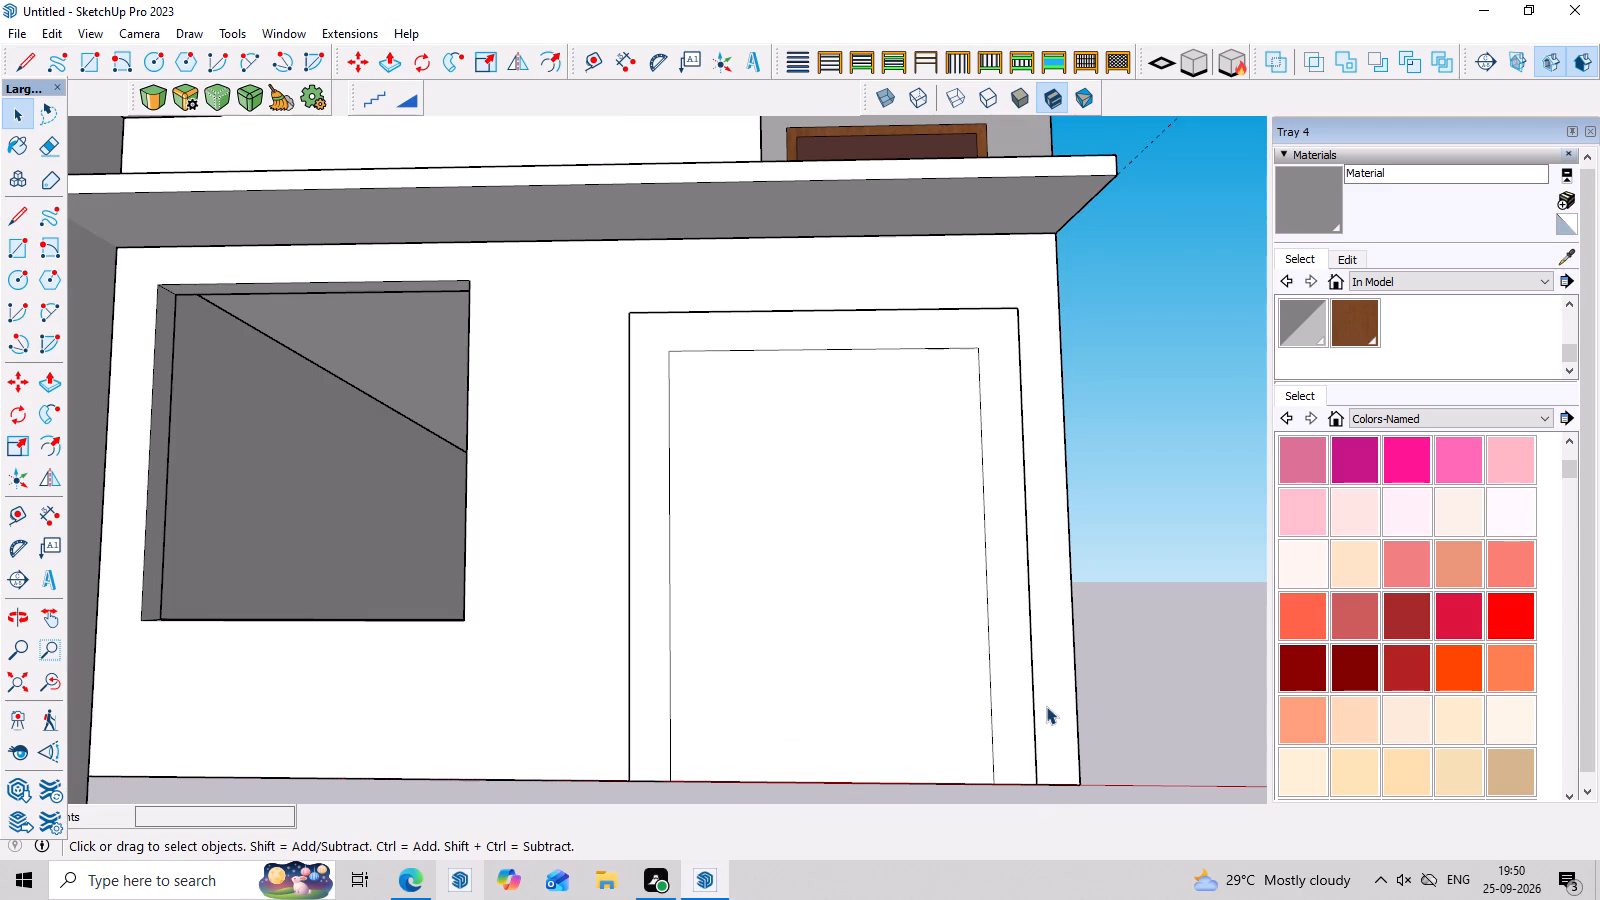
Paint the ground-floor door frame face with the Wood Veneer 01 material.
{"action": "middle_click_drag", "start_coordinate": [1044, 699], "coordinate": [979, 704]}
{"action": "left_click", "coordinate": [1026, 619]}
{"action": "middle_click_drag", "start_coordinate": [1030, 640], "coordinate": [1035, 716]}
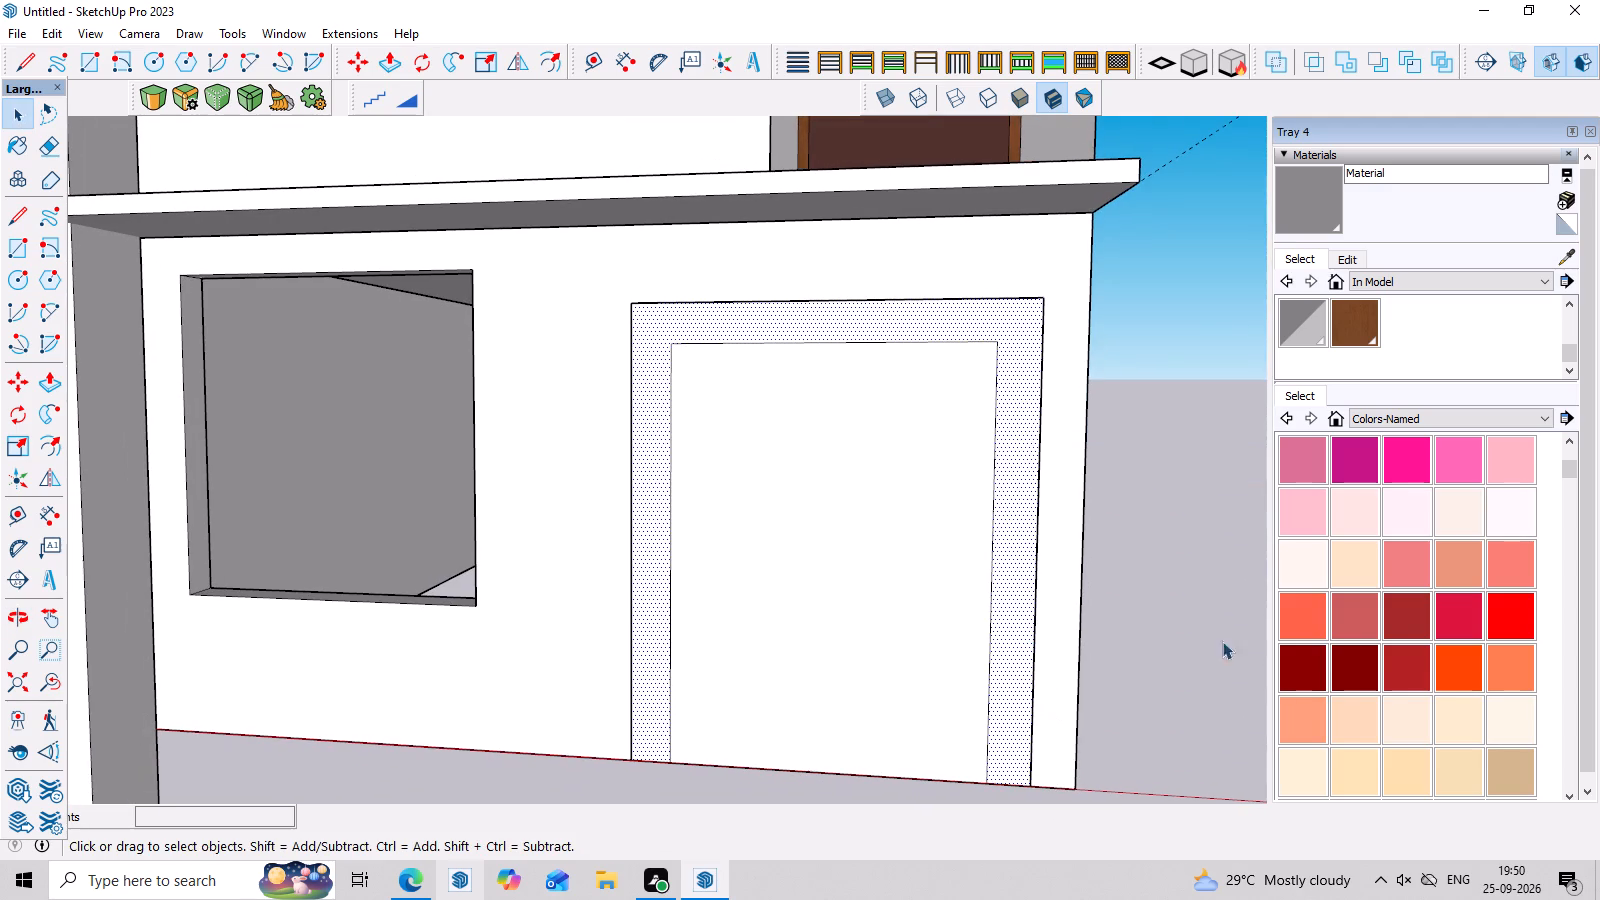
{"action": "scroll", "coordinate": [1391, 589], "scroll_direction": "down", "scroll_amount": 3}
{"action": "left_click", "coordinate": [1366, 329]}
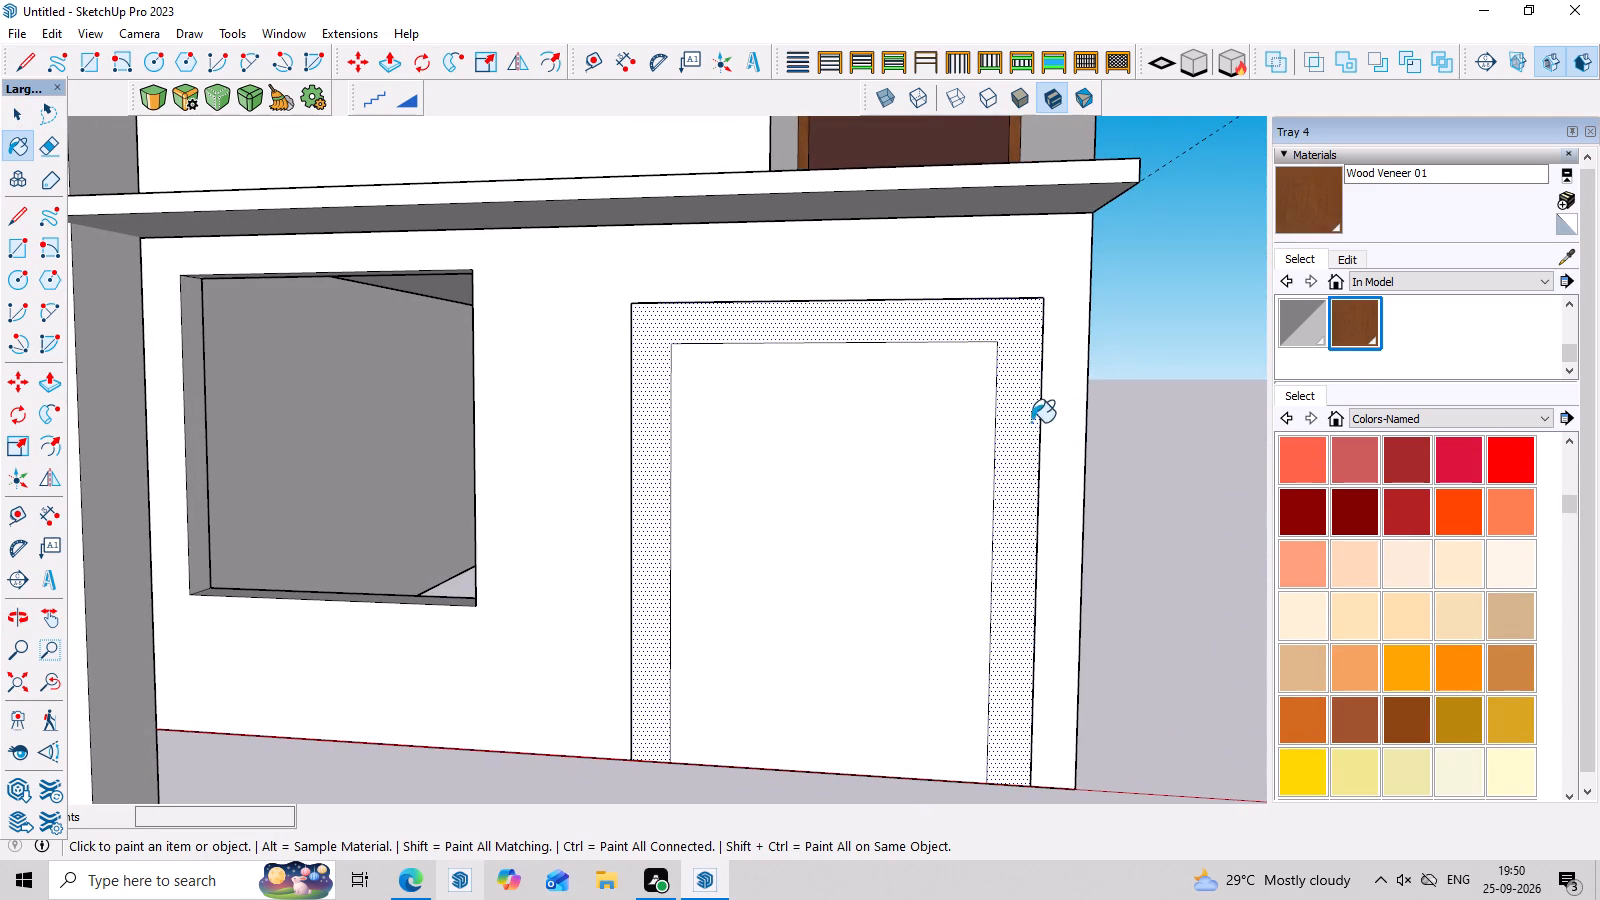
{"action": "left_click", "coordinate": [1031, 422]}
{"action": "scroll", "coordinate": [1072, 447], "scroll_direction": "down", "scroll_amount": 6}
{"action": "middle_click_drag", "start_coordinate": [1125, 554], "coordinate": [1183, 573]}
{"action": "key", "text": "space"}
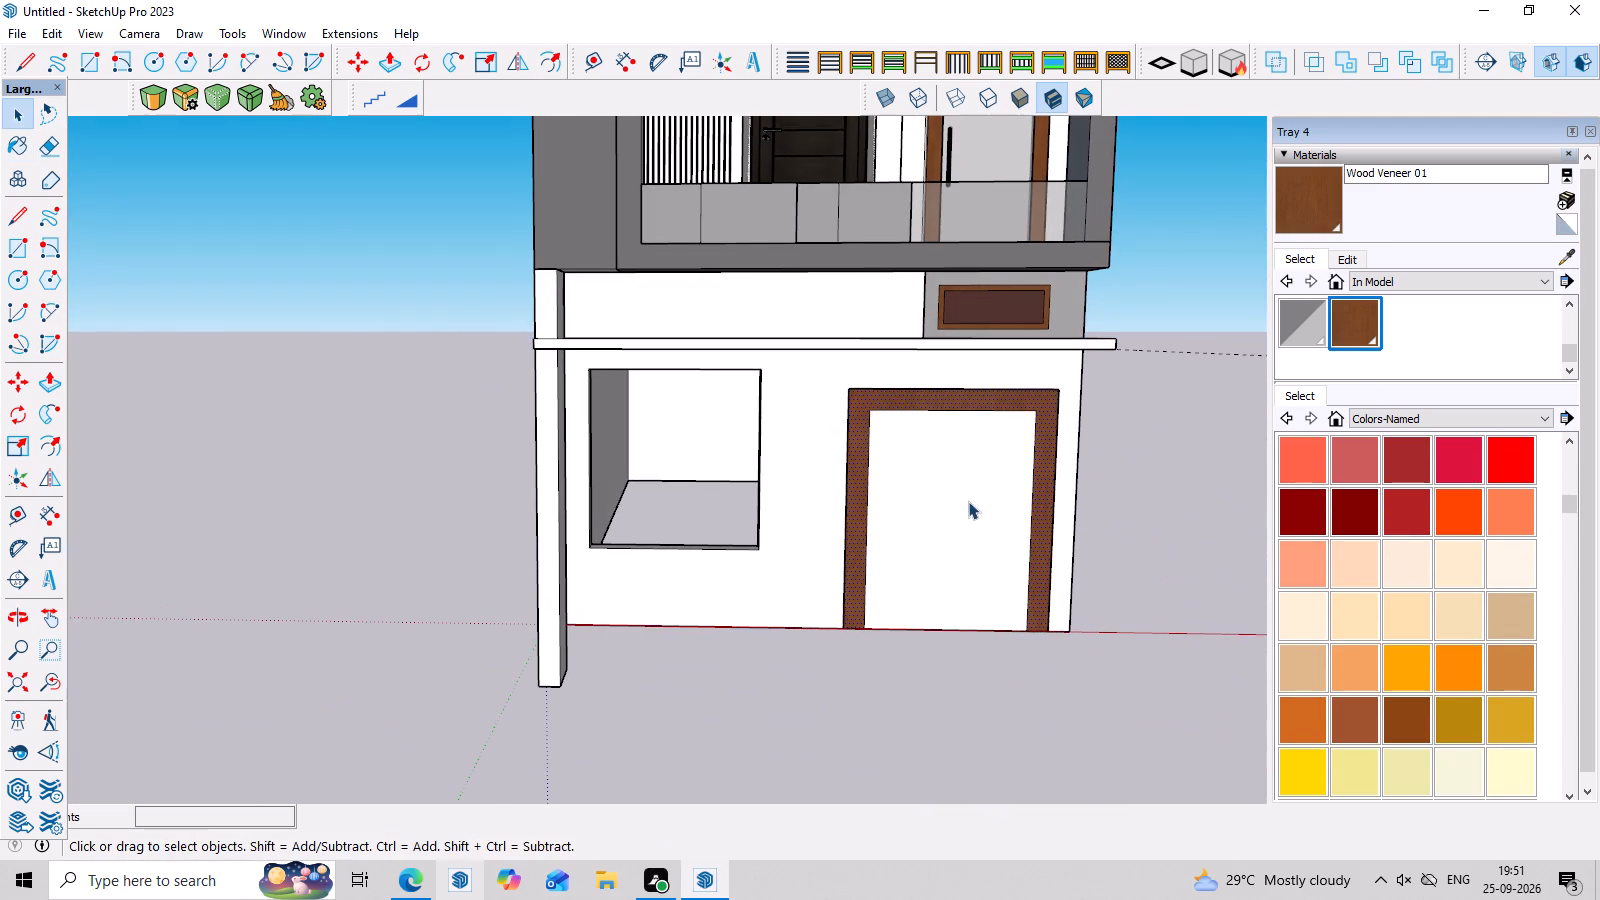
Paint the panel inside the door frame with Translucent Glass Gray from the Glass and Mirrors collection.
{"action": "left_click", "coordinate": [968, 501]}
{"action": "left_click", "coordinate": [1444, 416]}
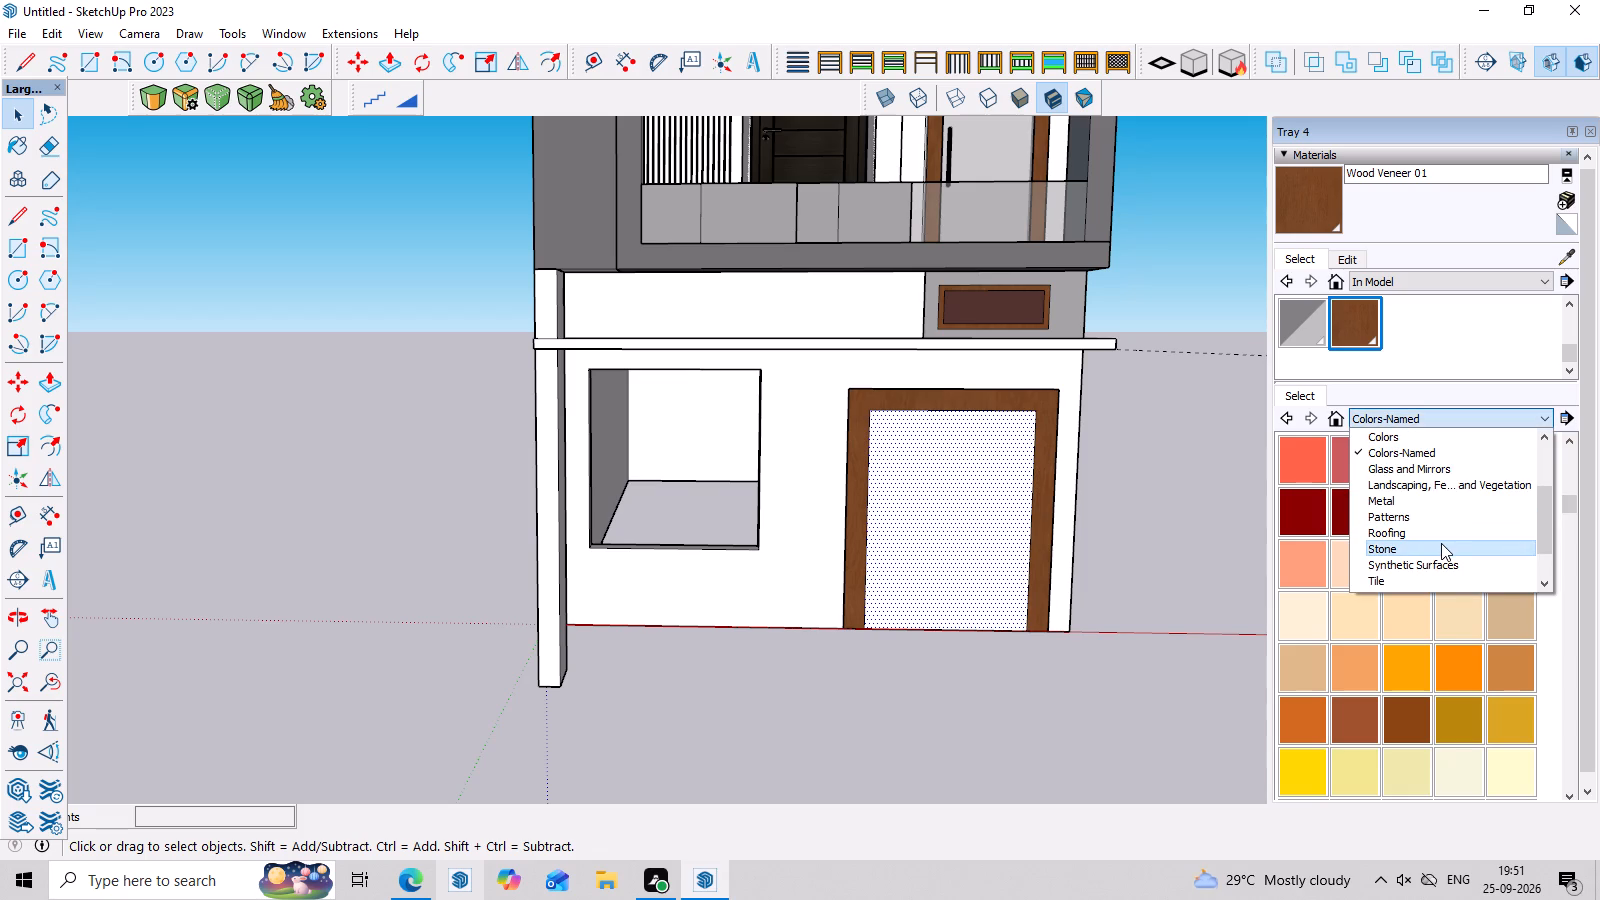
{"action": "scroll", "coordinate": [1441, 541], "scroll_direction": "up", "scroll_amount": 3}
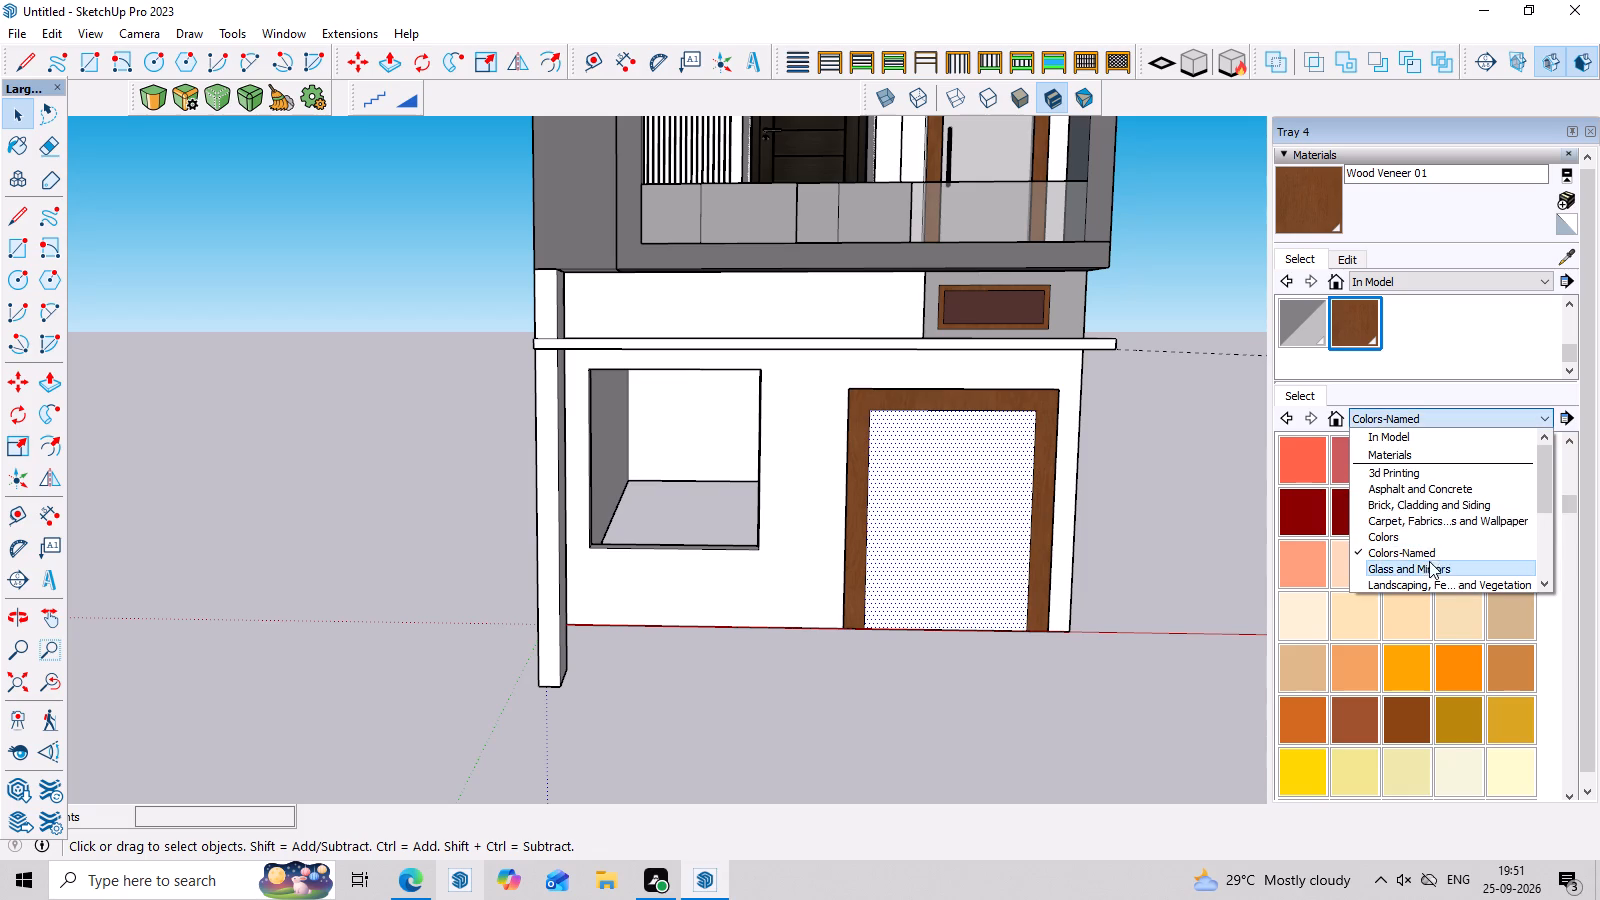
{"action": "left_click", "coordinate": [1427, 574]}
{"action": "left_click", "coordinate": [1418, 510]}
{"action": "left_click", "coordinate": [1007, 518]}
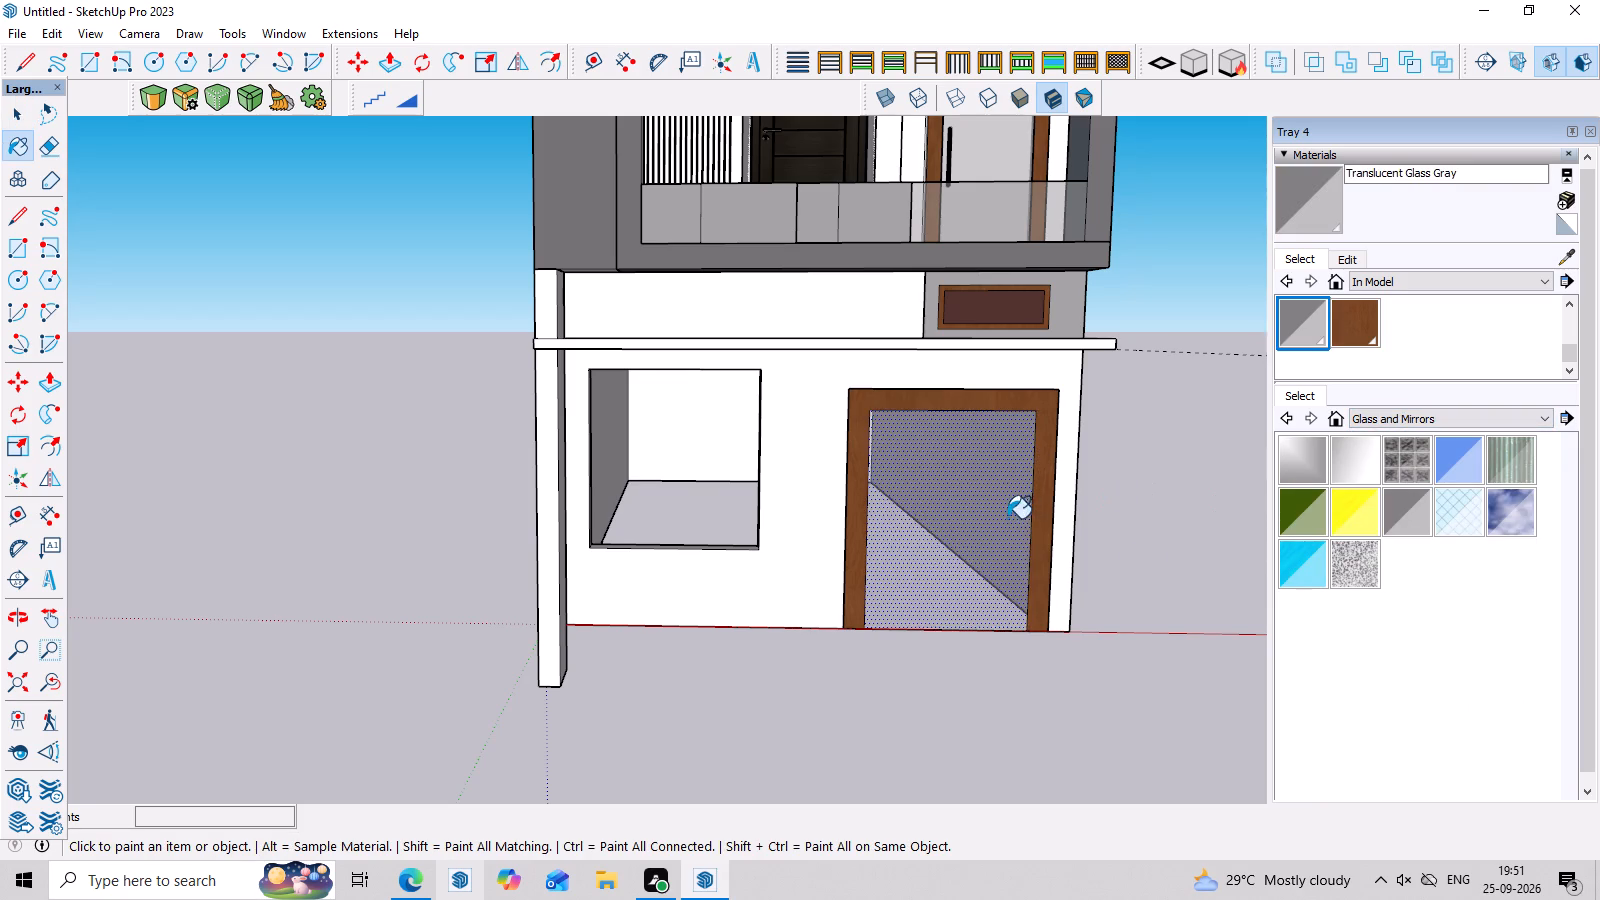
Draw a vertical line about 7' 10" long down the middle of the glass panel, dividing it into two door leaves.
{"action": "middle_click_drag", "start_coordinate": [1149, 568], "coordinate": [1110, 481]}
{"action": "key", "text": "l"}
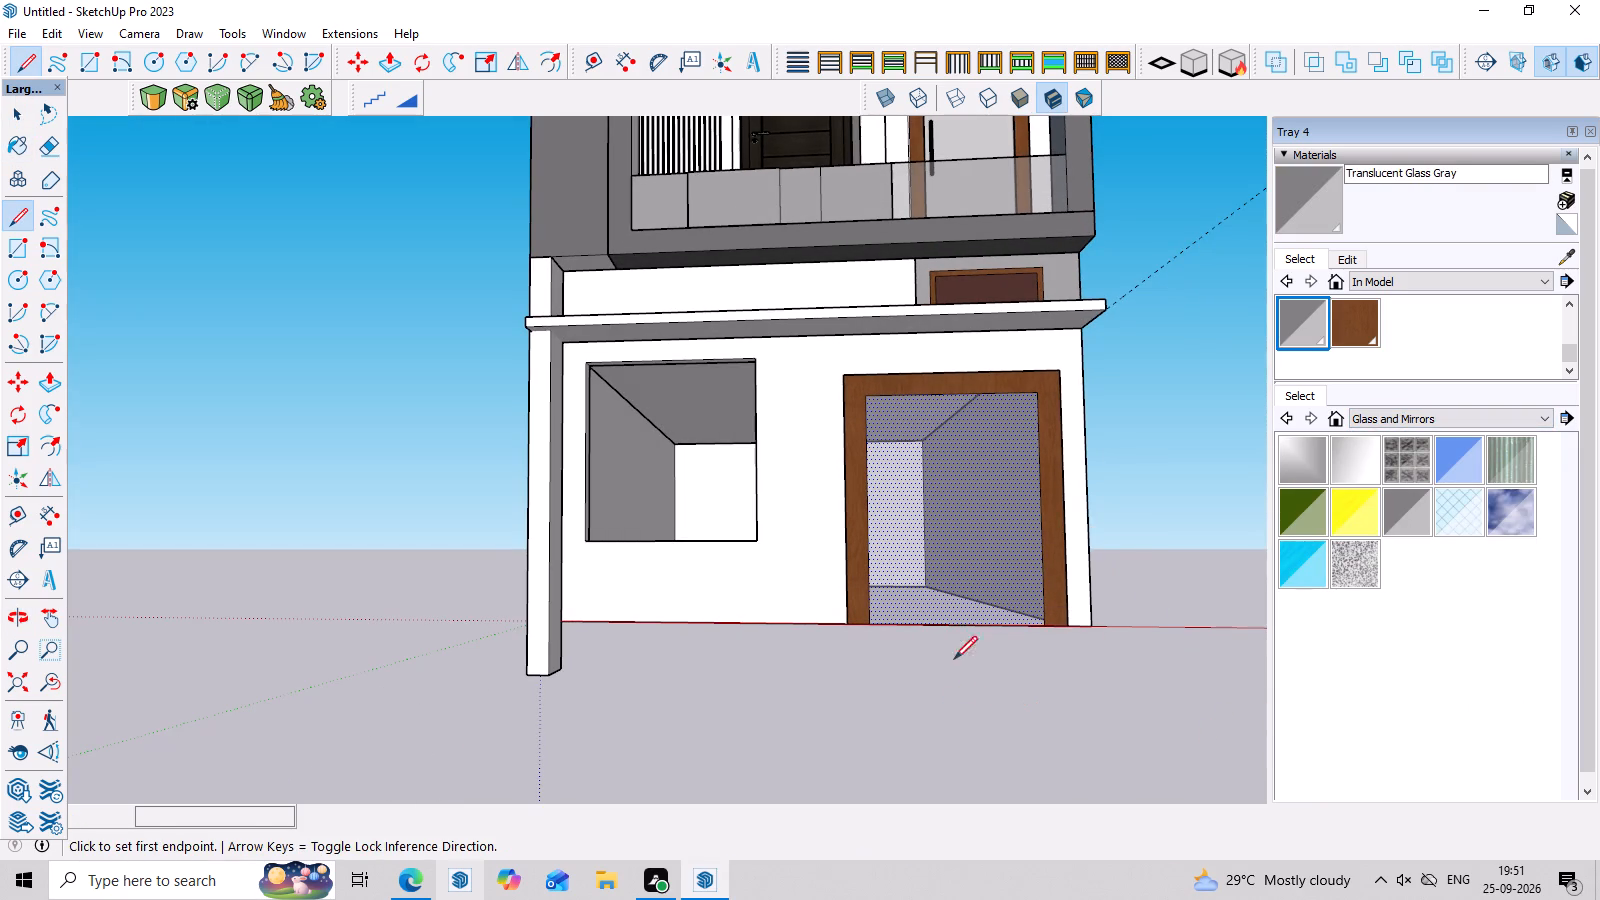
{"action": "left_click", "coordinate": [962, 627]}
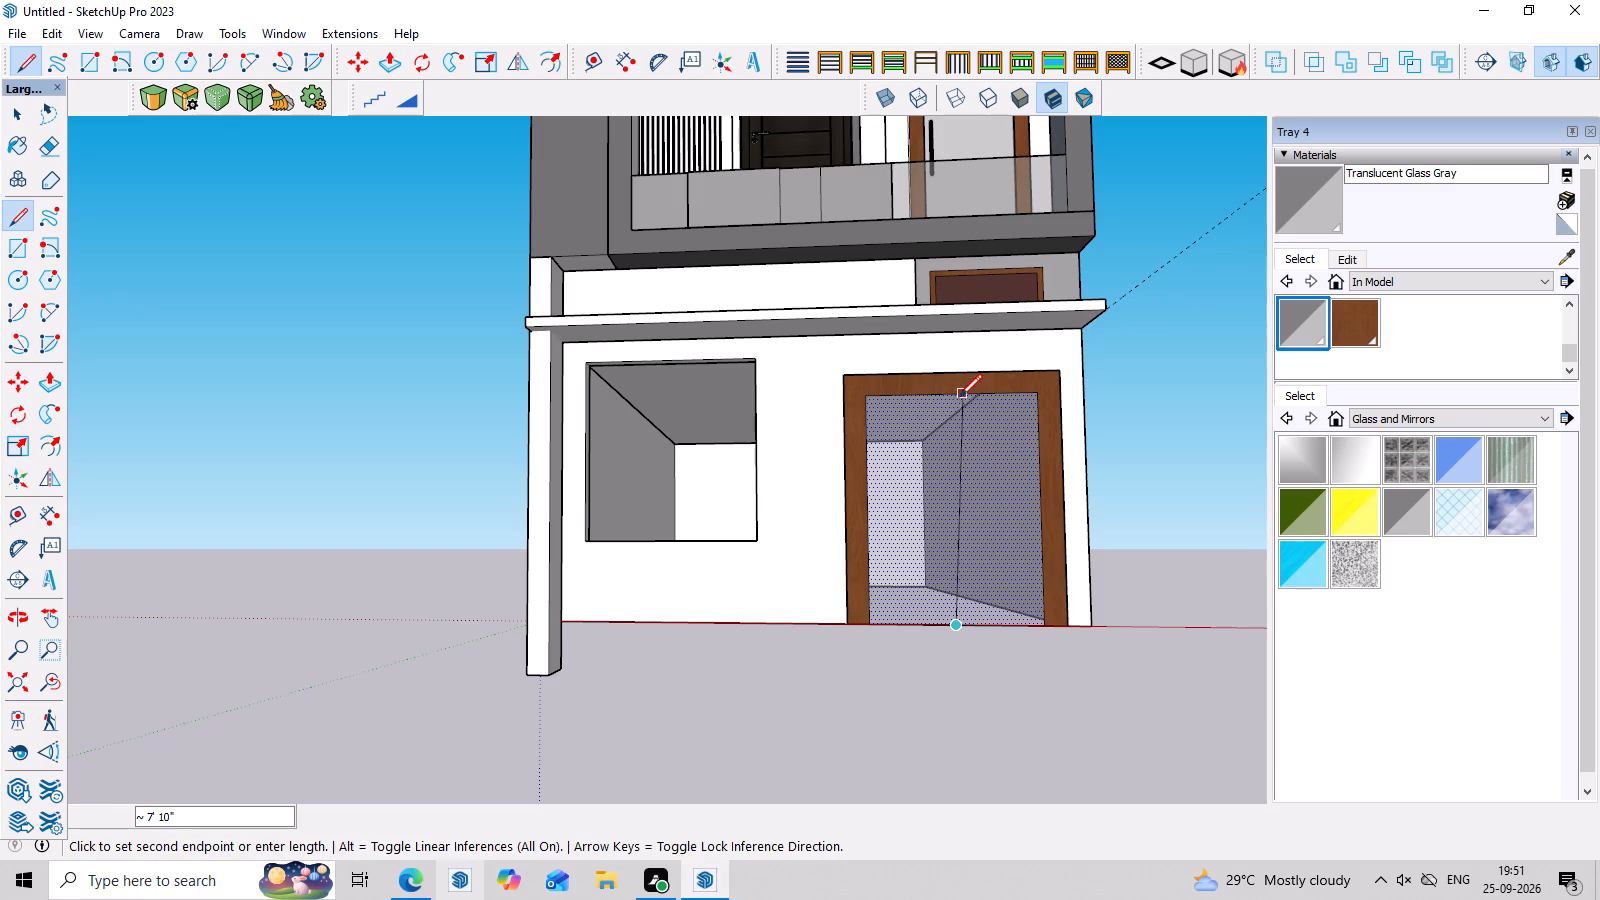
{"action": "left_click", "coordinate": [956, 397]}
{"action": "key", "text": "space"}
{"action": "middle_click_drag", "start_coordinate": [1039, 582], "coordinate": [993, 602]}
{"action": "key", "text": "space"}
{"action": "left_click", "coordinate": [1157, 448]}
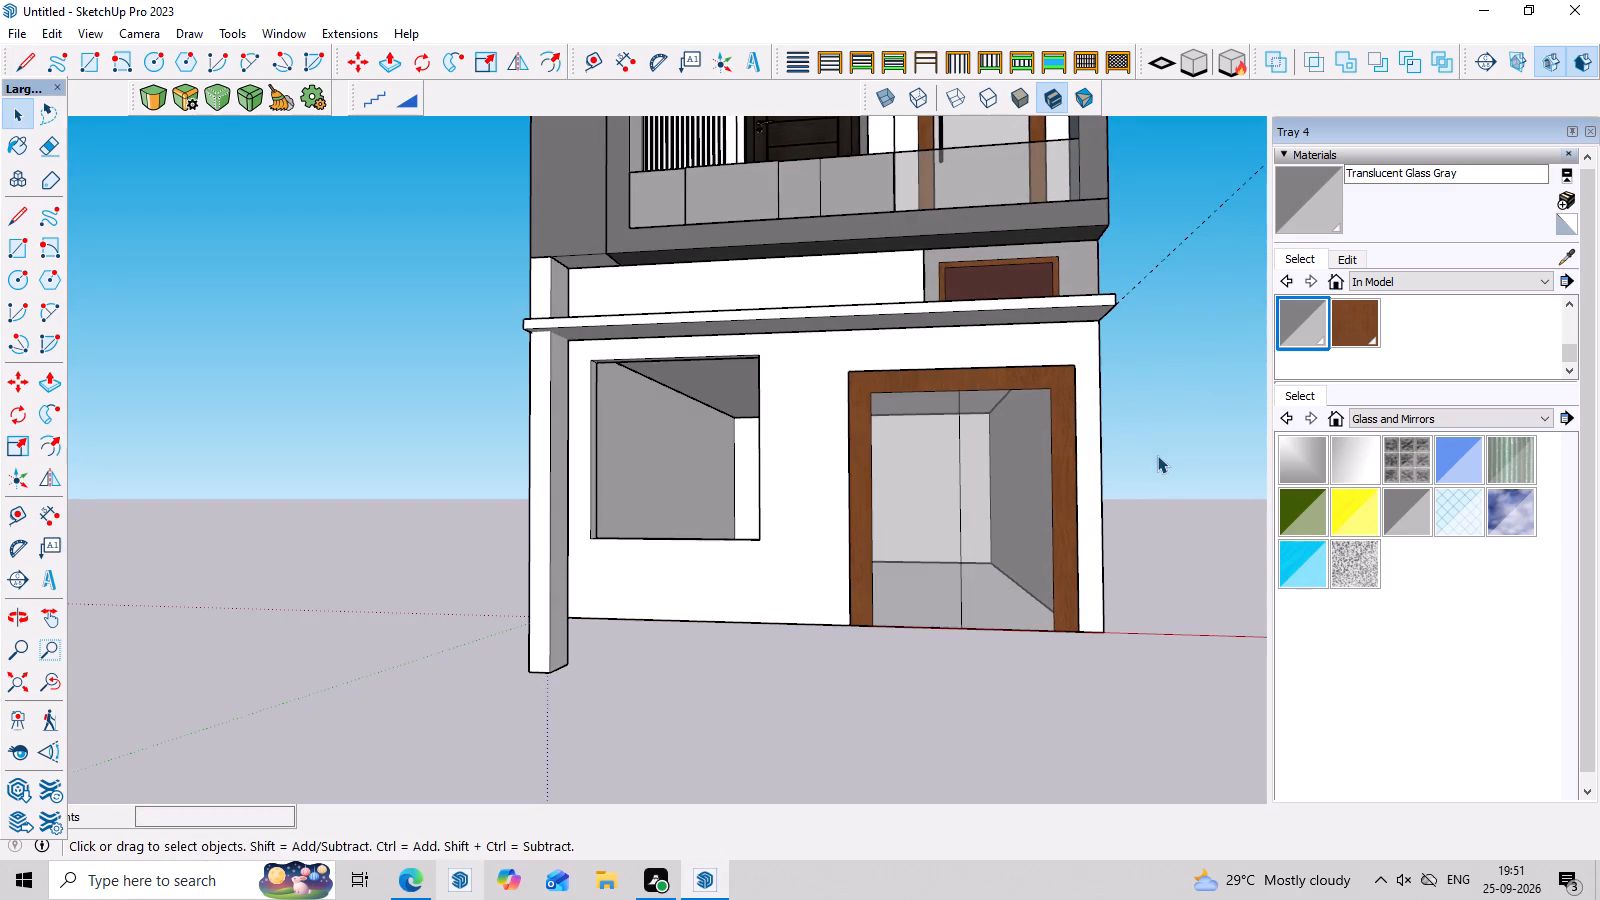
Draw a narrow upright handle rectangle about 1' 11" by 2" on one glass door leaf, near the dividing line.
{"action": "scroll", "coordinate": [1060, 654], "scroll_direction": "down", "scroll_amount": 3}
{"action": "middle_click_drag", "start_coordinate": [1157, 686], "coordinate": [1261, 676]}
{"action": "scroll", "coordinate": [1066, 541], "scroll_direction": "up", "scroll_amount": 6}
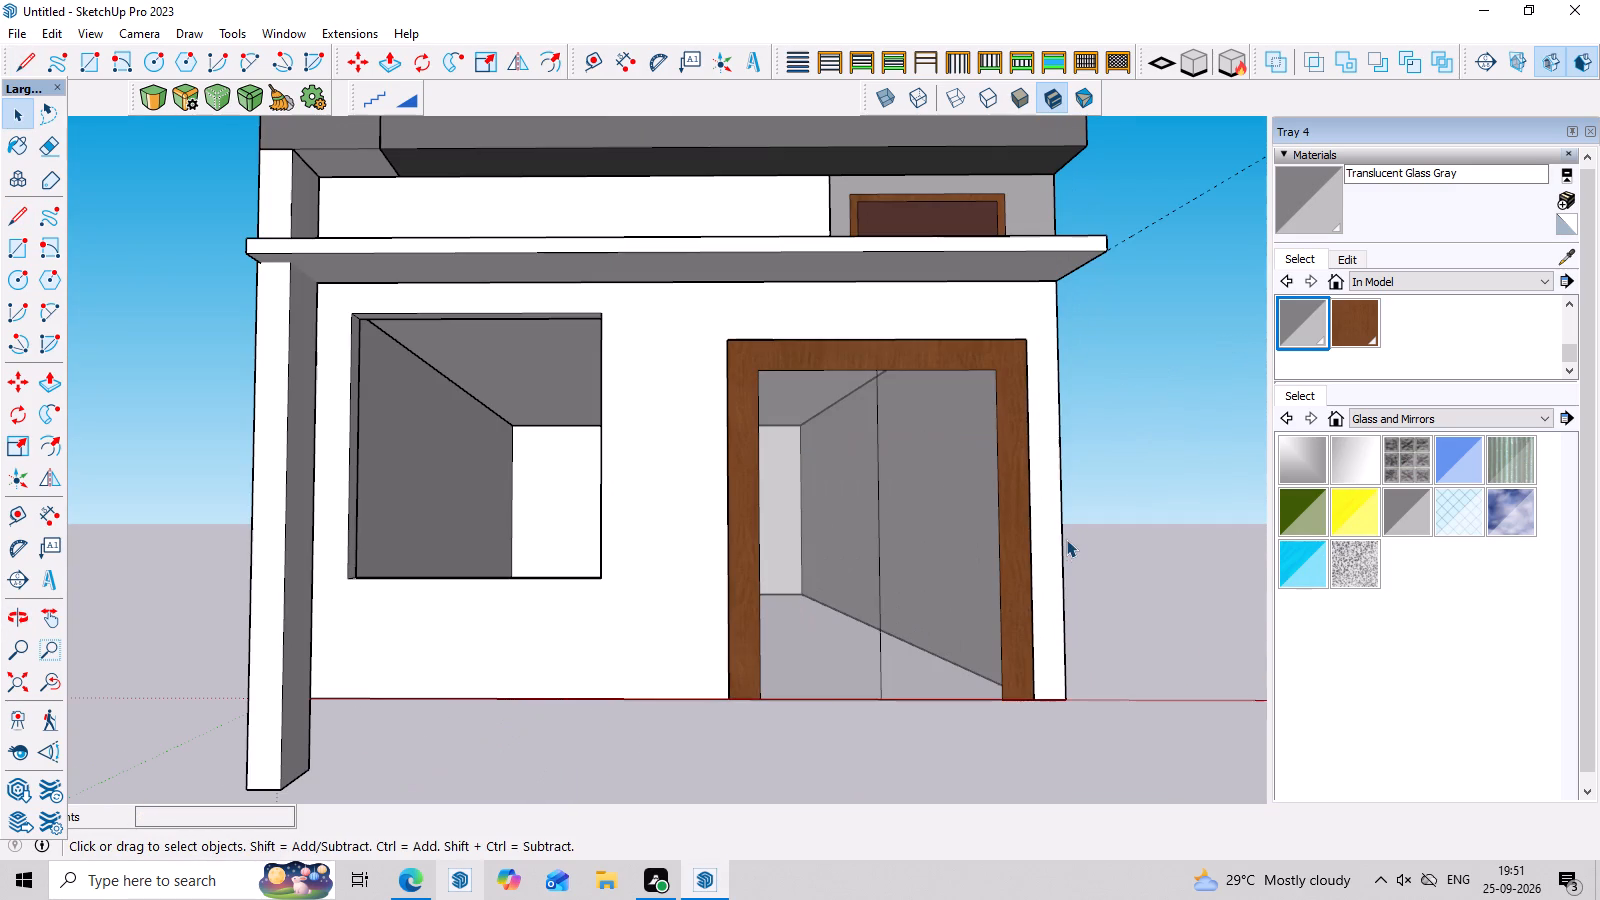
{"action": "middle_click_drag", "start_coordinate": [1066, 544], "coordinate": [1065, 560]}
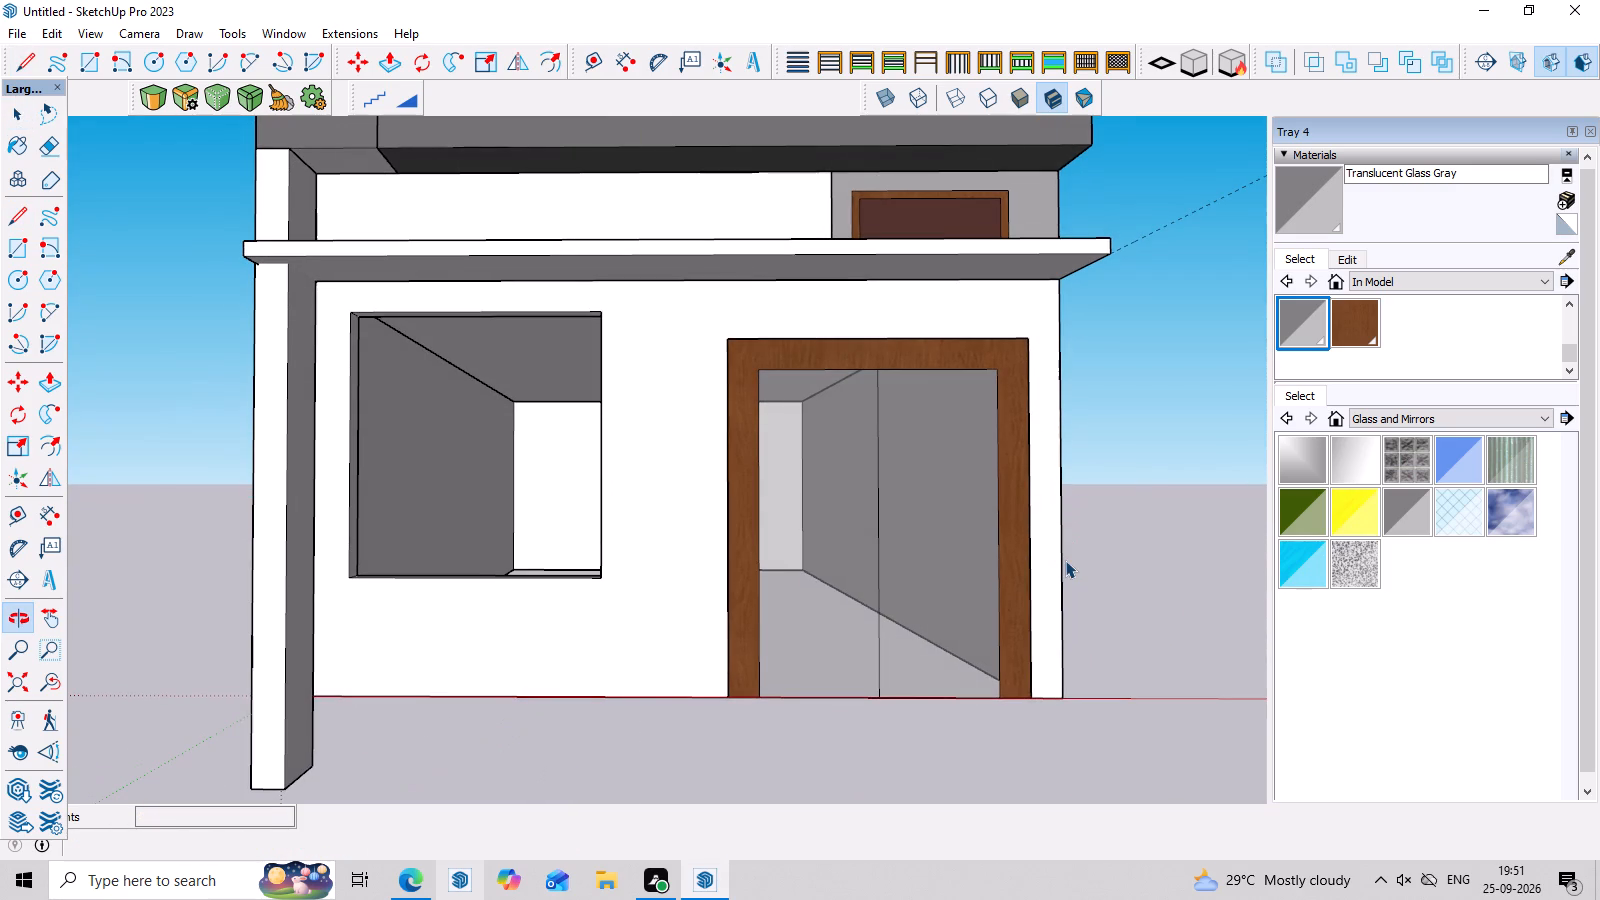
{"action": "scroll", "coordinate": [866, 474], "scroll_direction": "up", "scroll_amount": 2}
{"action": "middle_click_drag", "start_coordinate": [860, 517], "coordinate": [859, 531]}
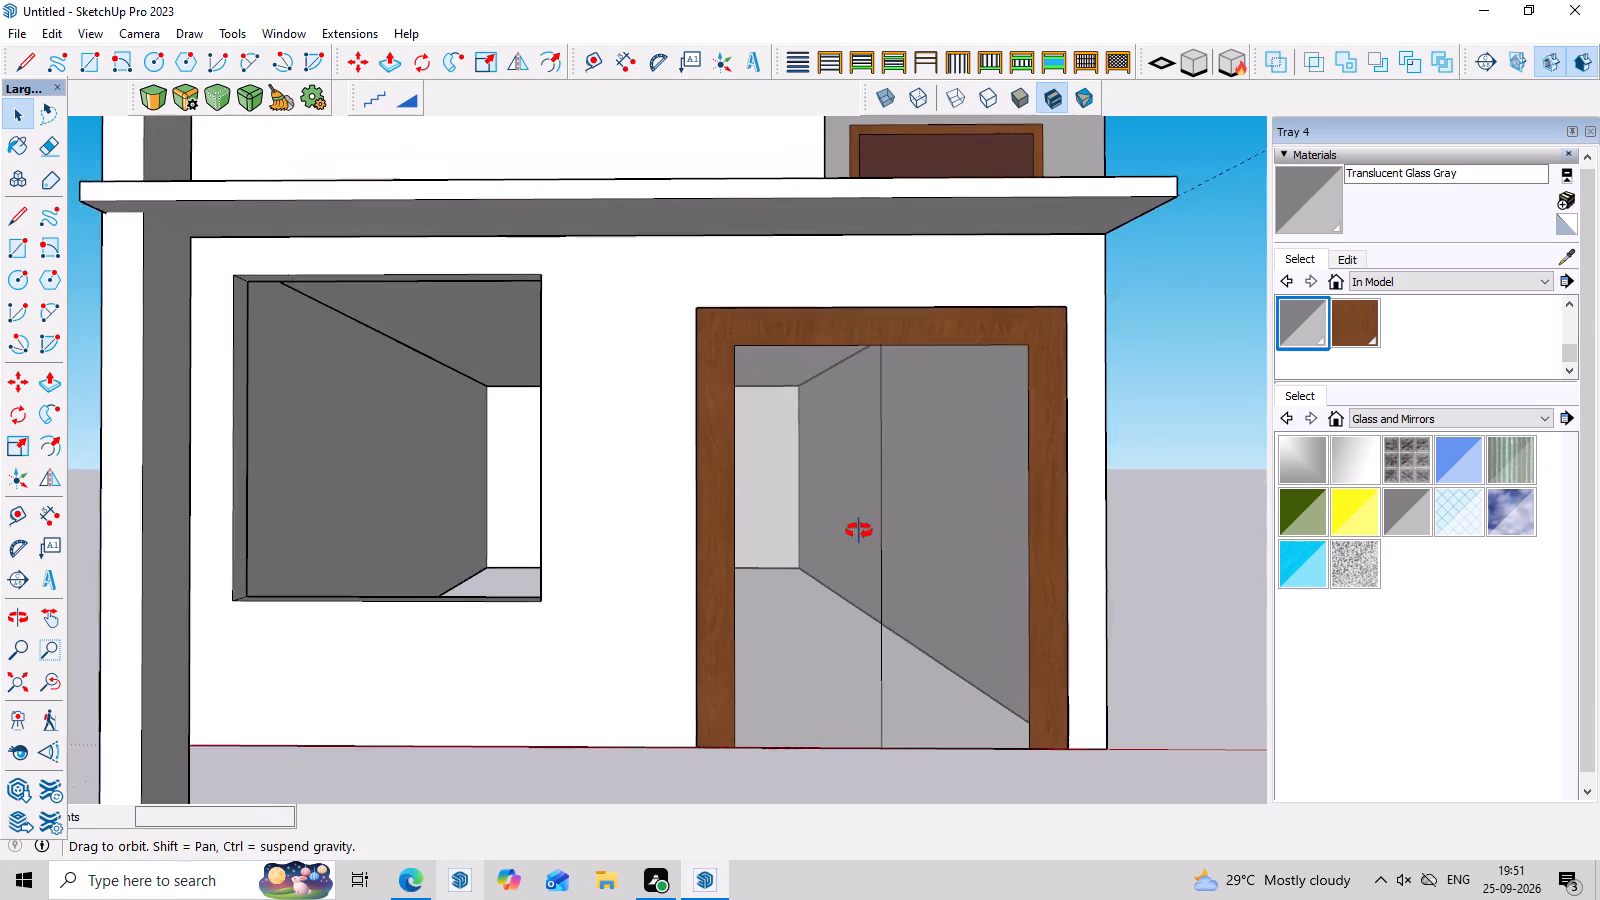
{"action": "middle_click_drag", "start_coordinate": [859, 531], "coordinate": [858, 535]}
{"action": "key", "text": "r"}
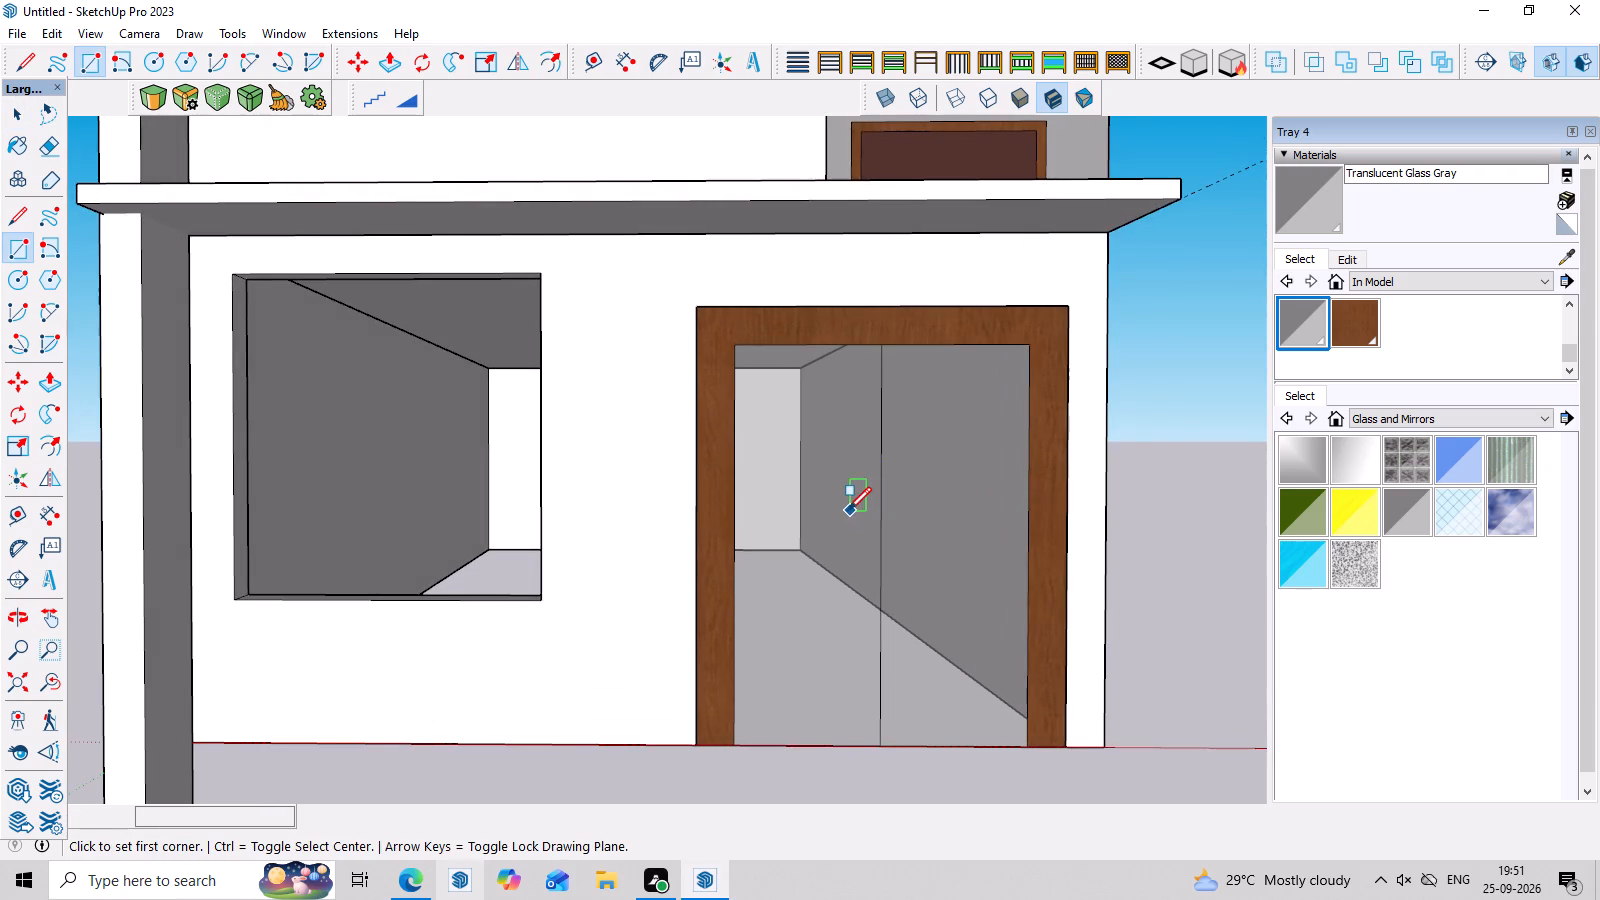
{"action": "scroll", "coordinate": [848, 510], "scroll_direction": "up", "scroll_amount": 2}
{"action": "left_click", "coordinate": [857, 499]}
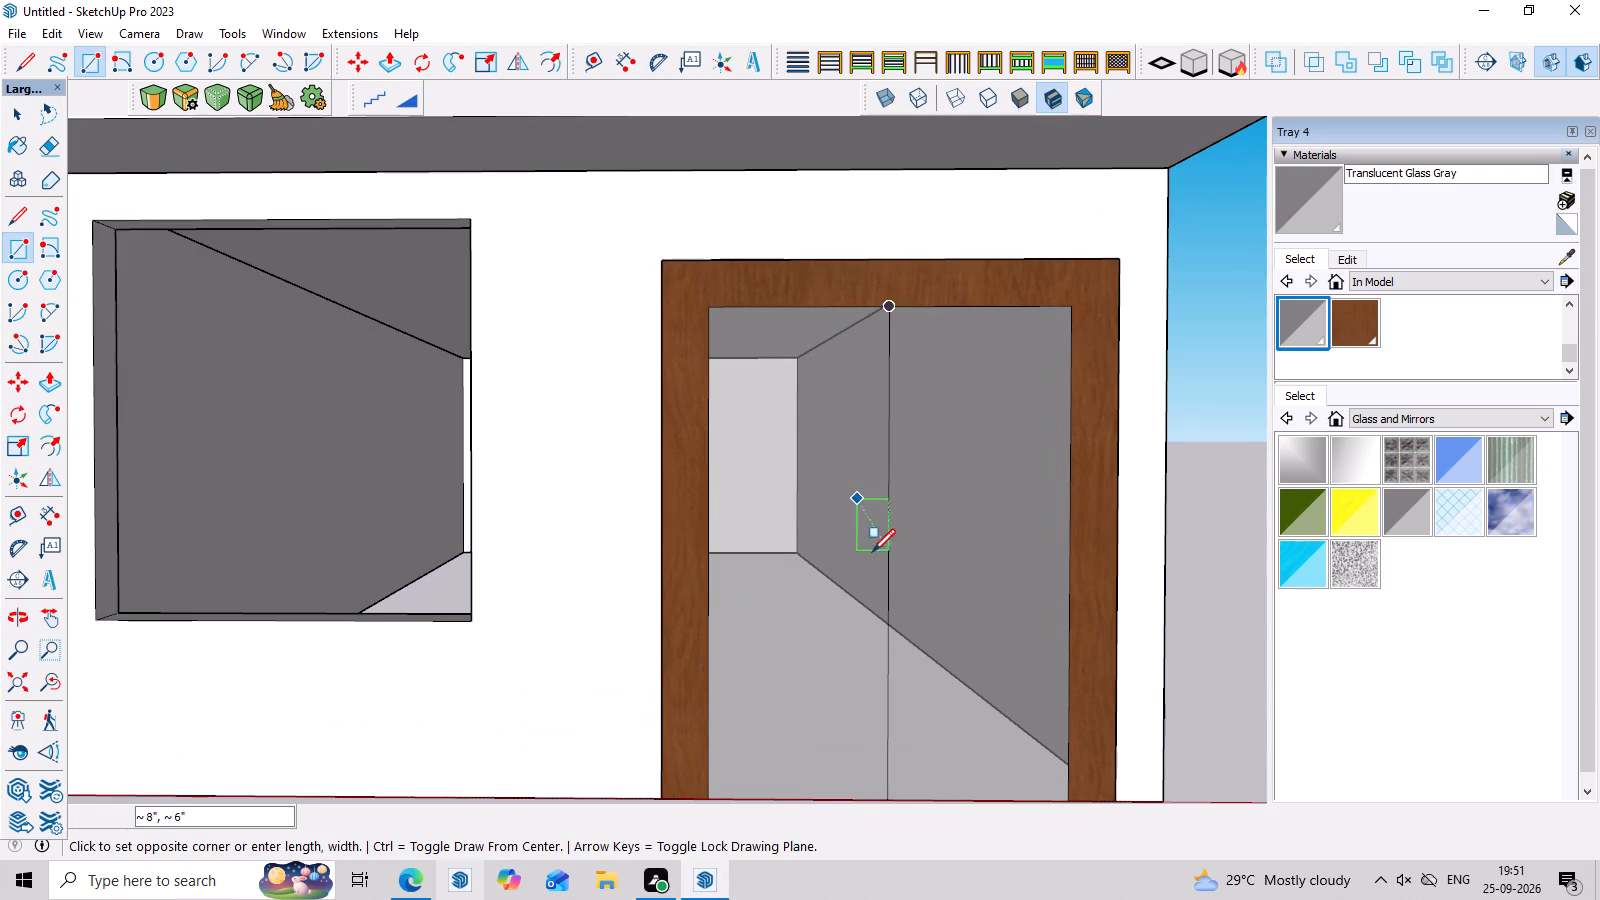
{"action": "scroll", "coordinate": [867, 621], "scroll_direction": "up", "scroll_amount": 3}
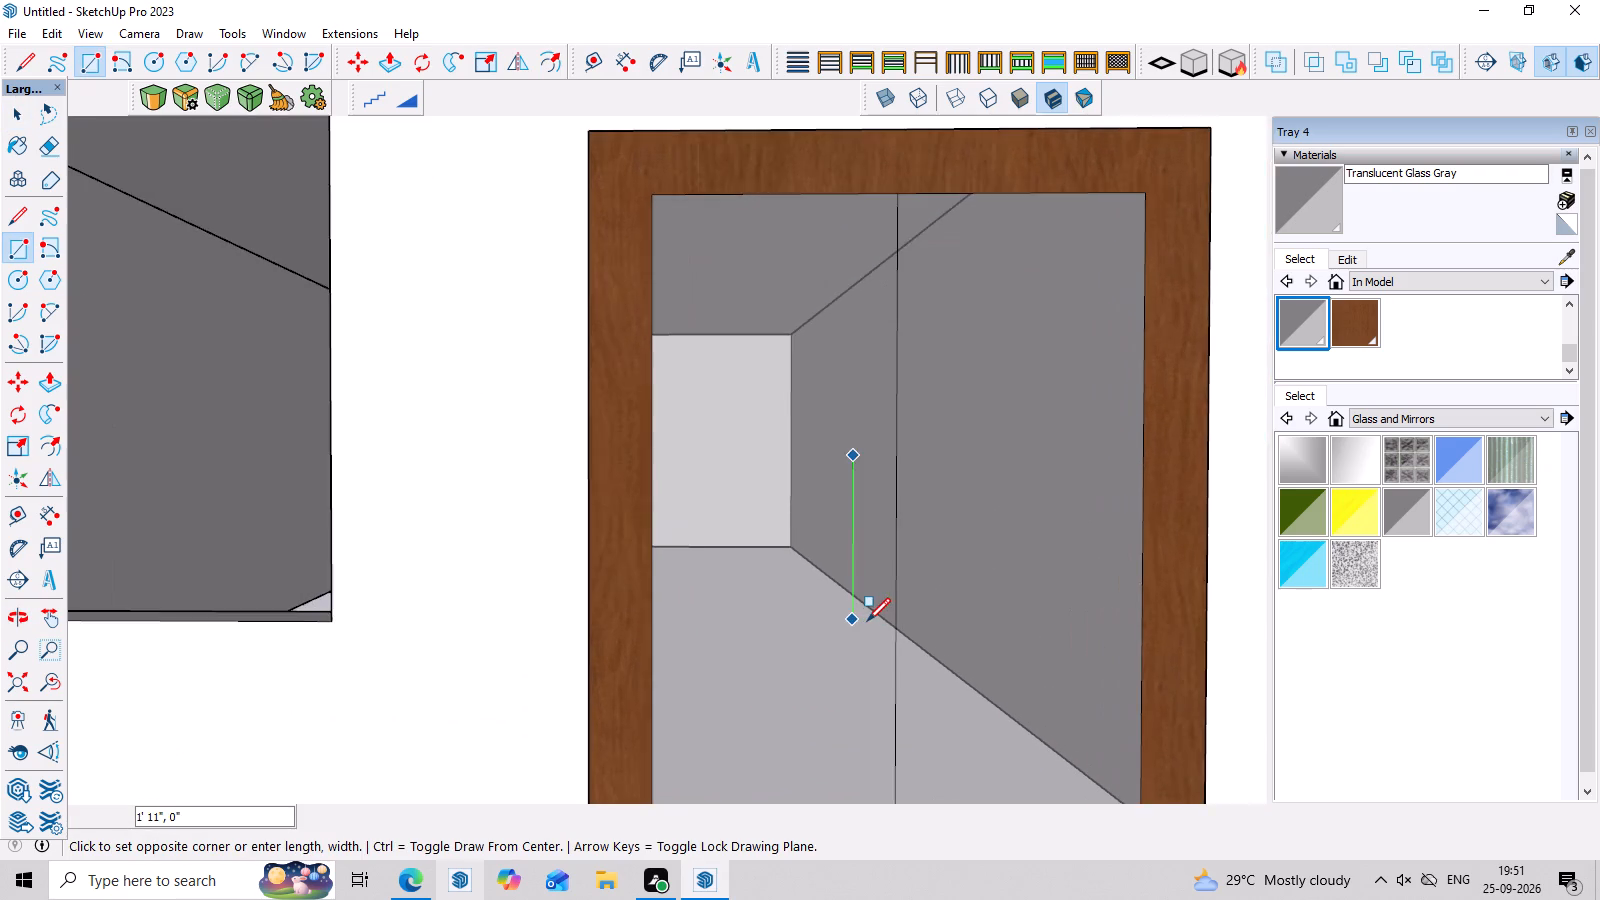
{"action": "scroll", "coordinate": [867, 621], "scroll_direction": "up", "scroll_amount": 3}
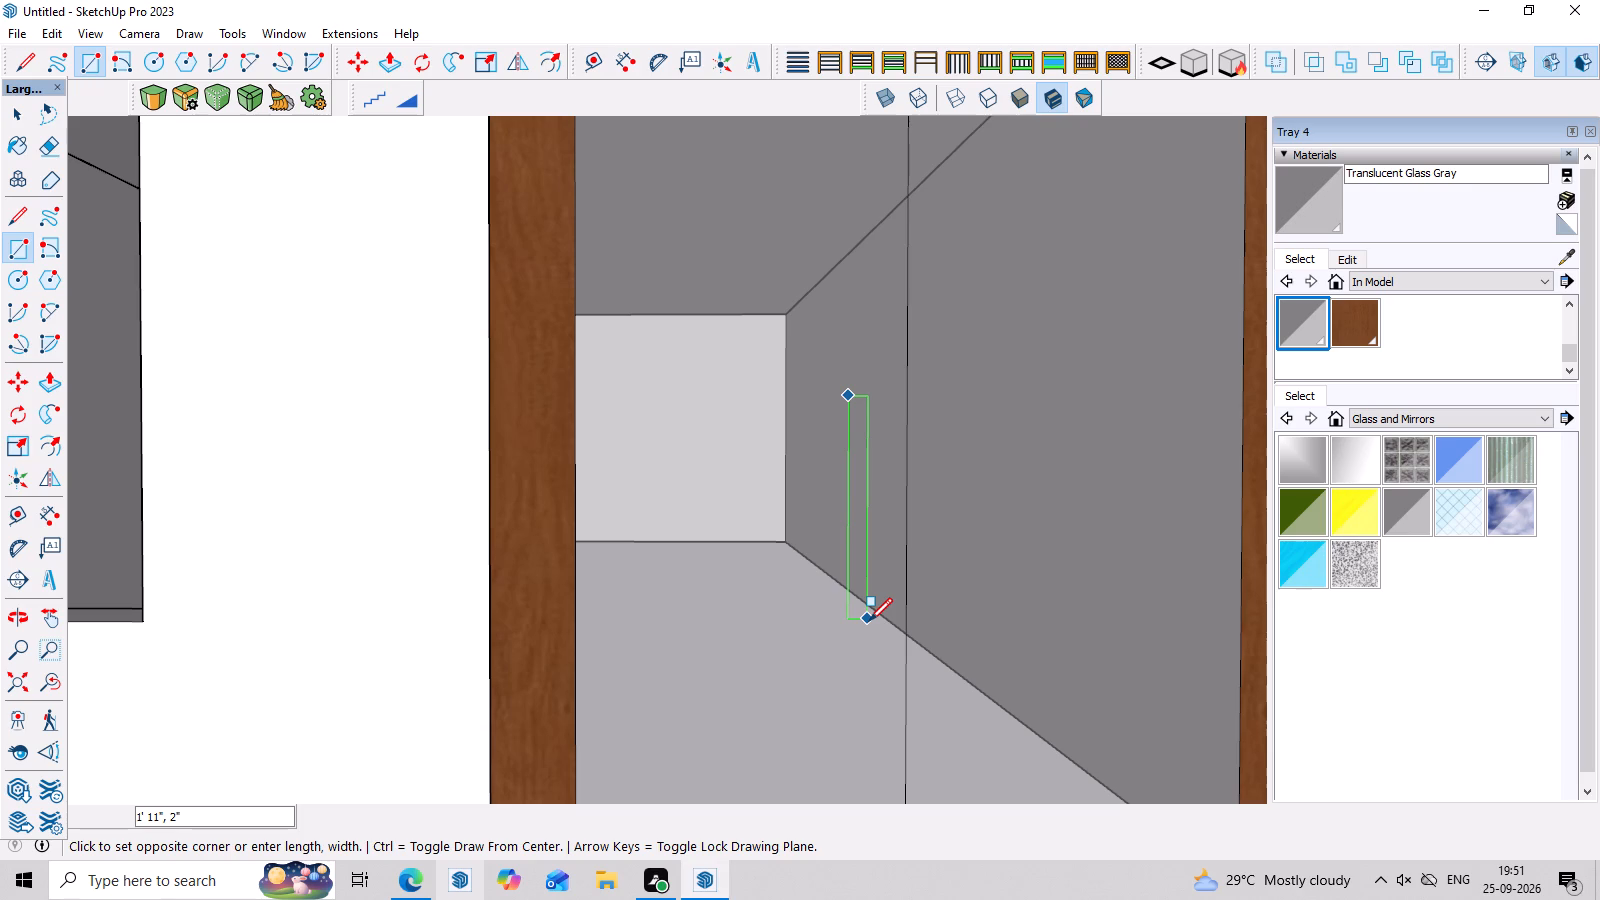
{"action": "left_click", "coordinate": [868, 624]}
{"action": "key", "text": "space"}
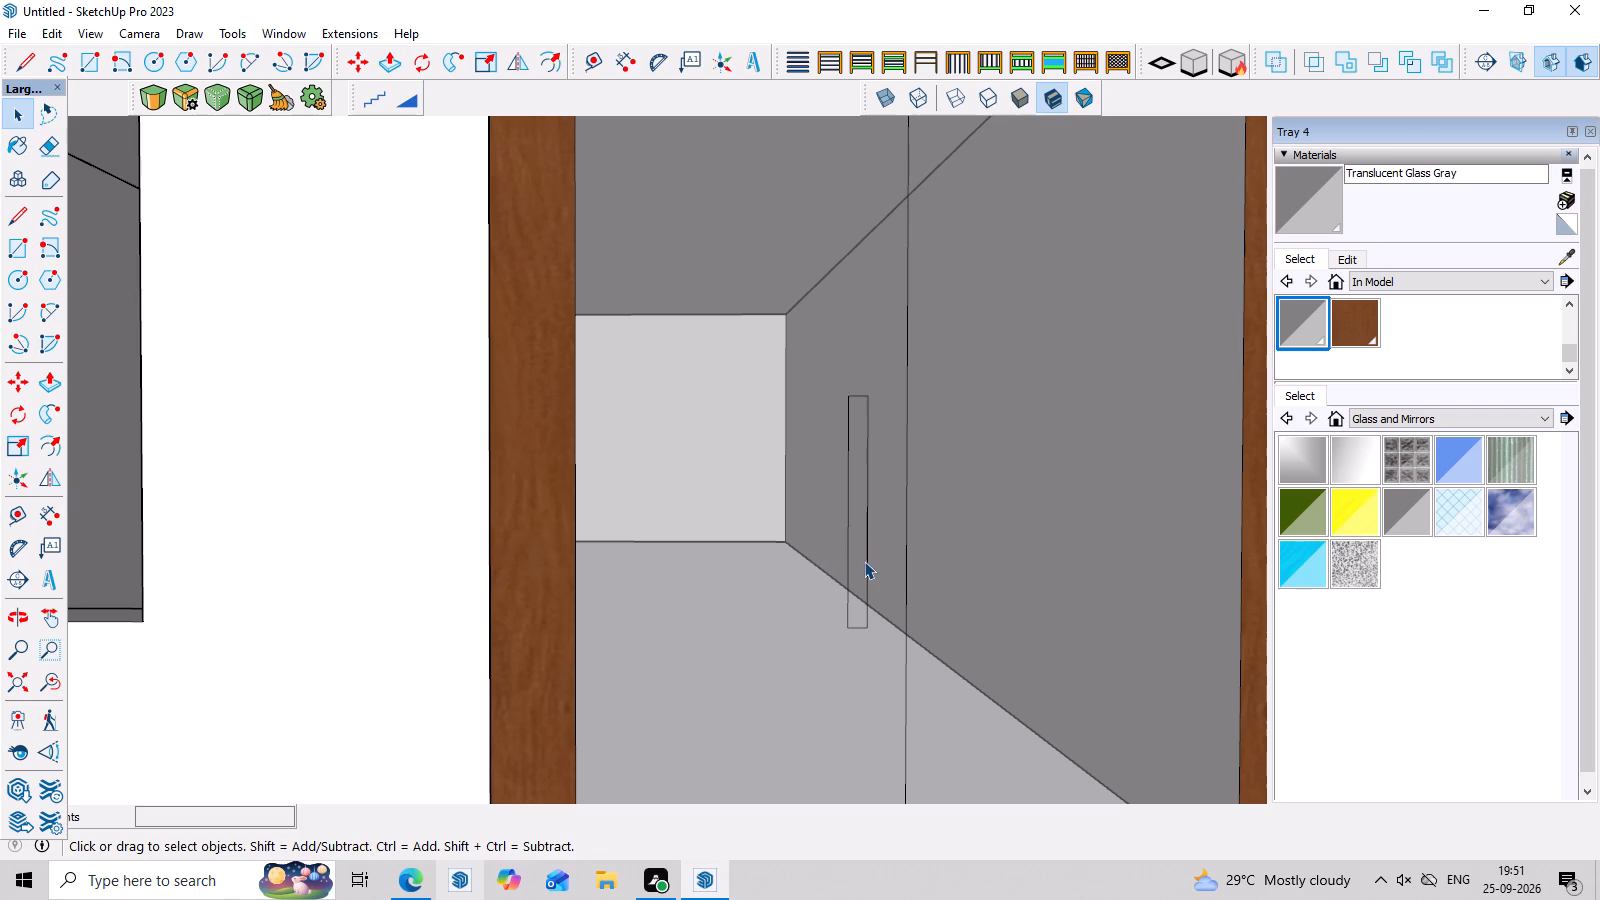
Paint the door handle rectangle with black Color M09 from the Colors collection.
{"action": "left_click", "coordinate": [864, 561]}
{"action": "scroll", "coordinate": [864, 561], "scroll_direction": "up", "scroll_amount": 2}
{"action": "left_click", "coordinate": [1418, 420]}
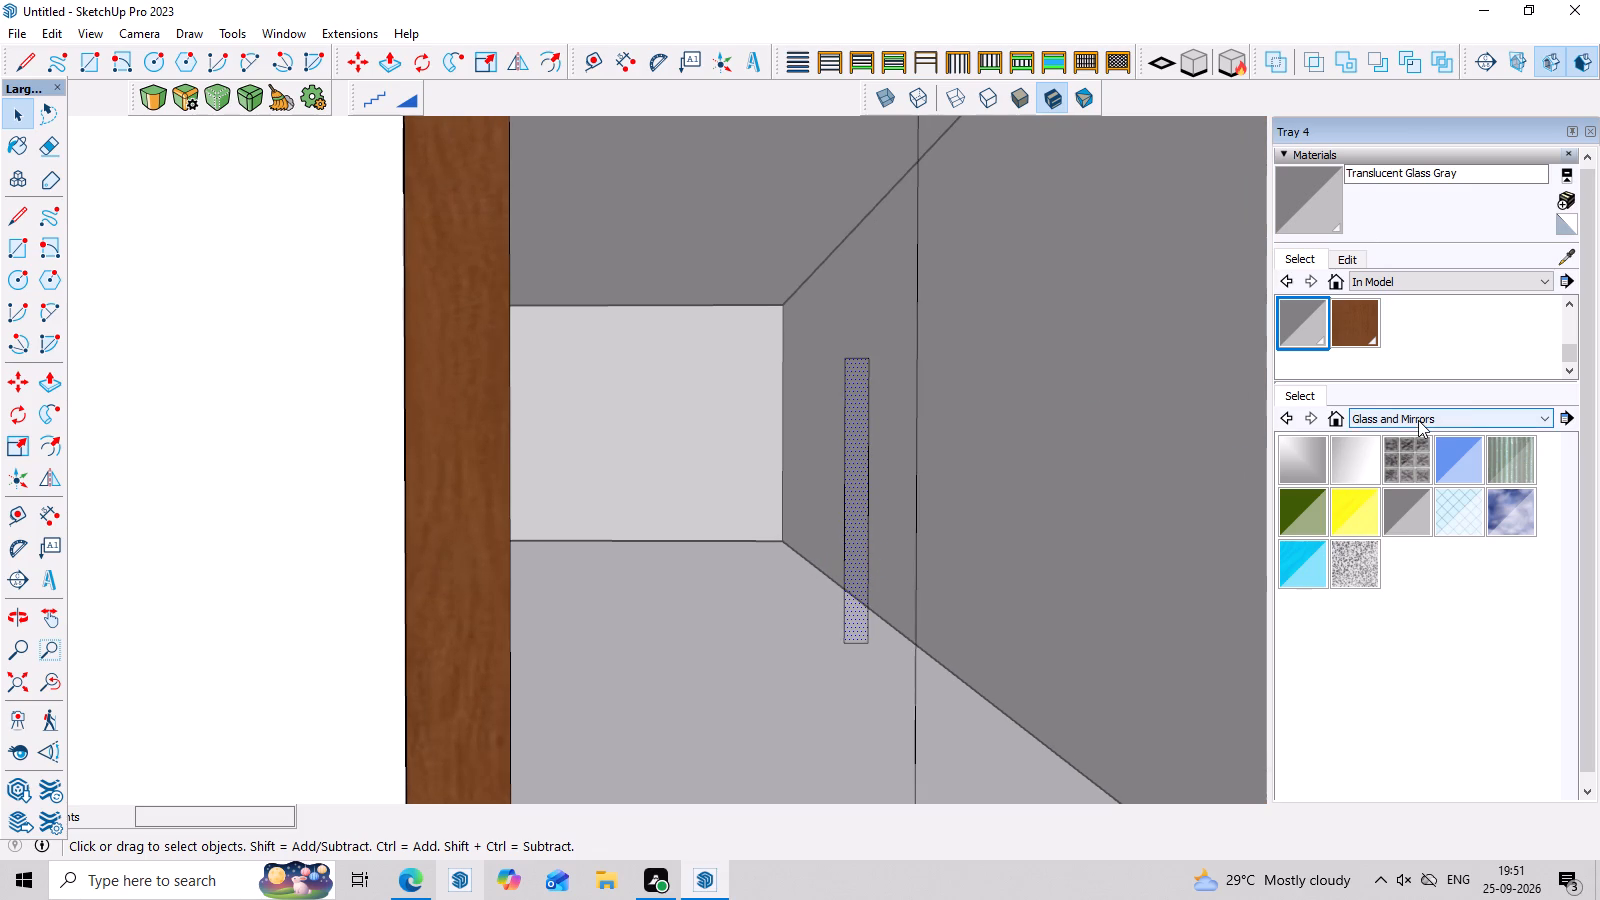
{"action": "left_click", "coordinate": [1414, 535]}
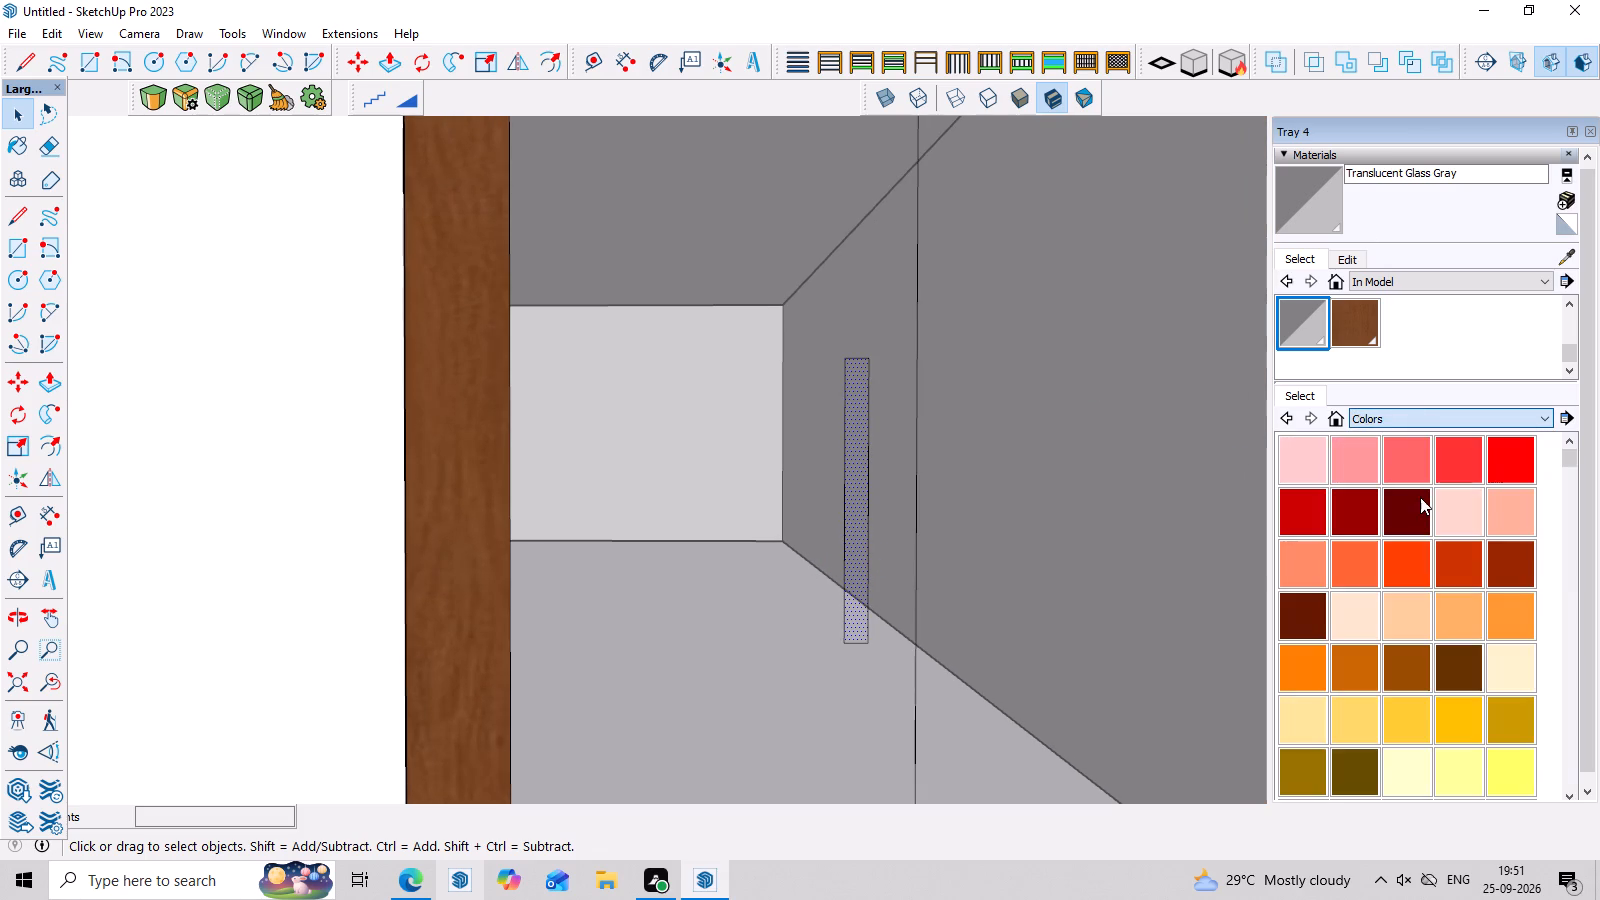
{"action": "scroll", "coordinate": [1431, 586], "scroll_direction": "down", "scroll_amount": 19}
{"action": "scroll", "coordinate": [1432, 583], "scroll_direction": "down", "scroll_amount": 3}
{"action": "left_click", "coordinate": [1321, 465]}
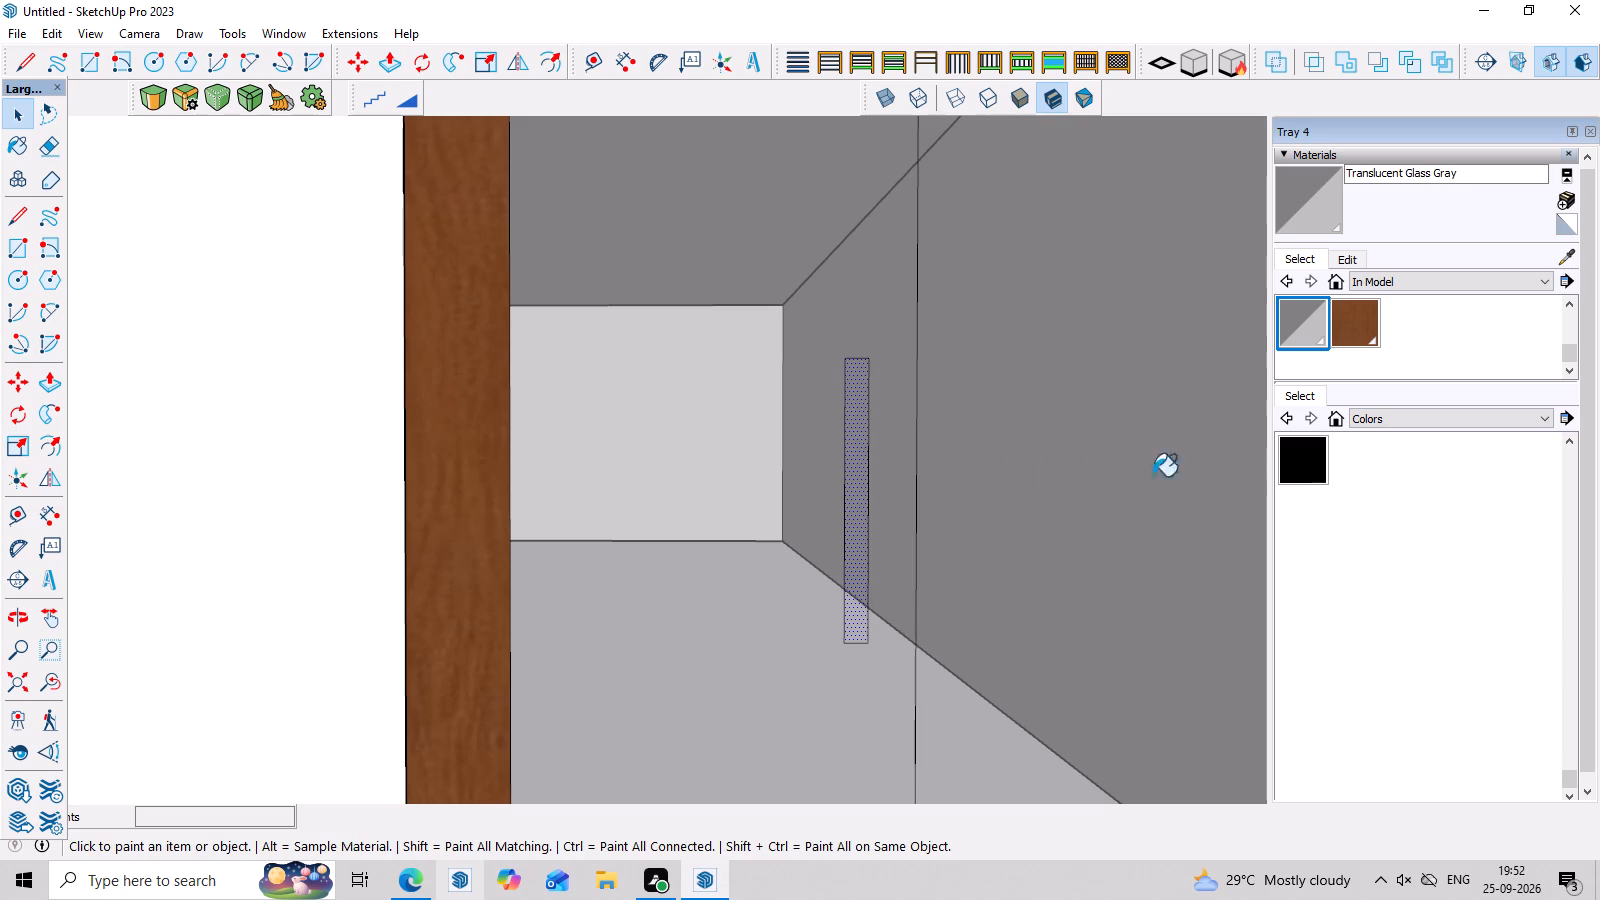
{"action": "left_click", "coordinate": [858, 514]}
{"action": "scroll", "coordinate": [857, 514], "scroll_direction": "down", "scroll_amount": 10}
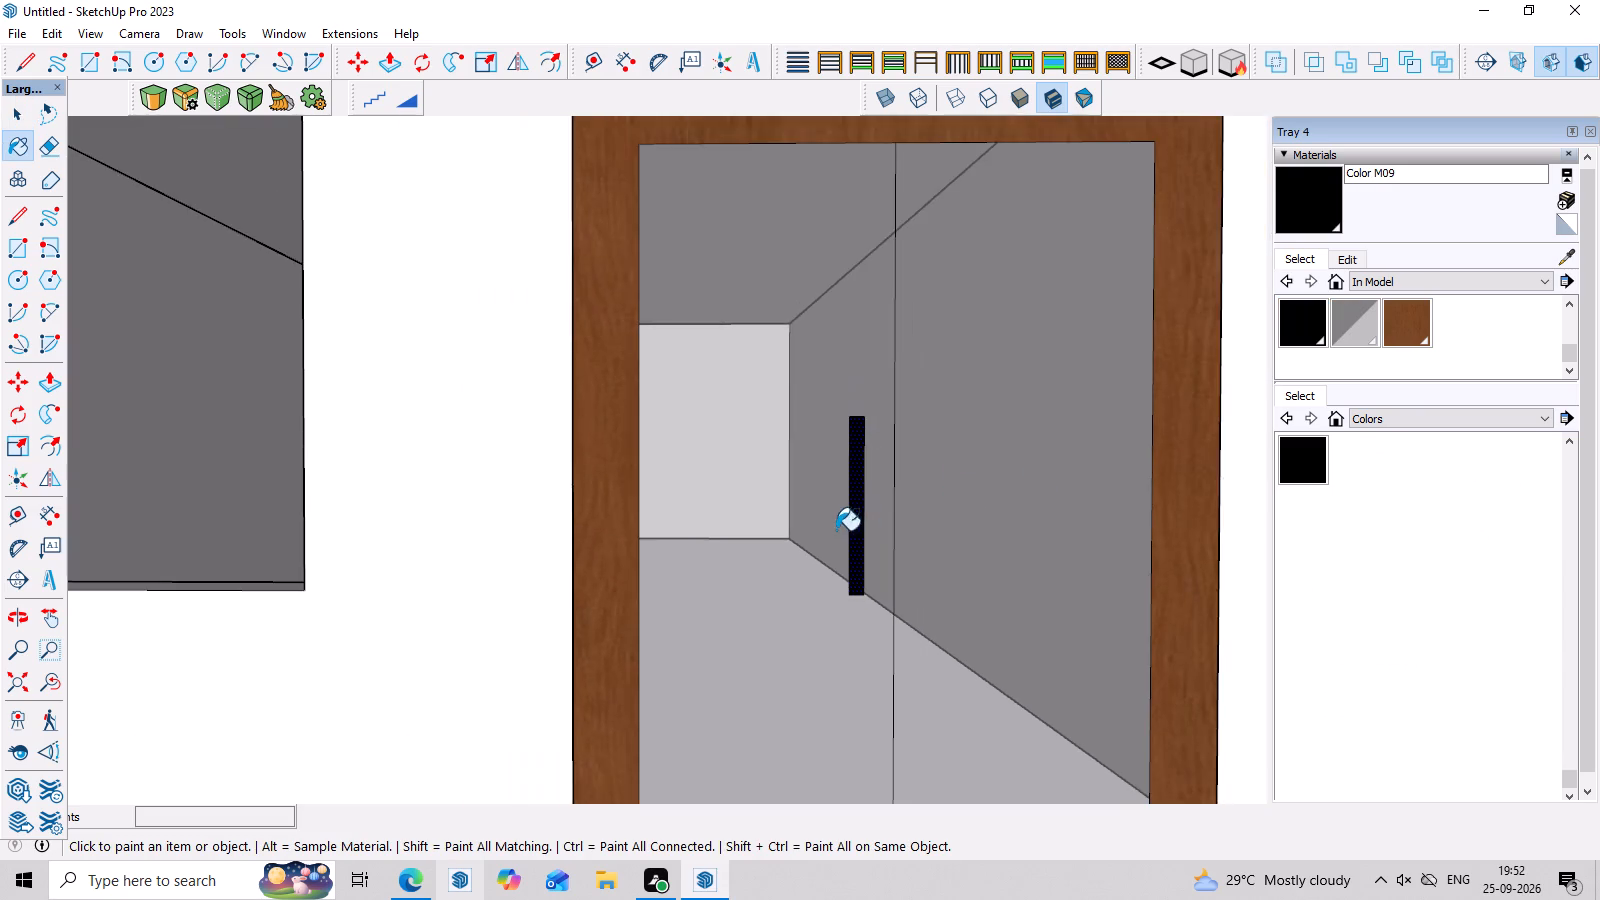
{"action": "scroll", "coordinate": [836, 530], "scroll_direction": "down", "scroll_amount": 2}
{"action": "middle_click_drag", "start_coordinate": [1196, 528], "coordinate": [1129, 559]}
{"action": "key", "text": "space"}
{"action": "left_click", "coordinate": [1174, 531]}
{"action": "scroll", "coordinate": [1030, 549], "scroll_direction": "up", "scroll_amount": 4}
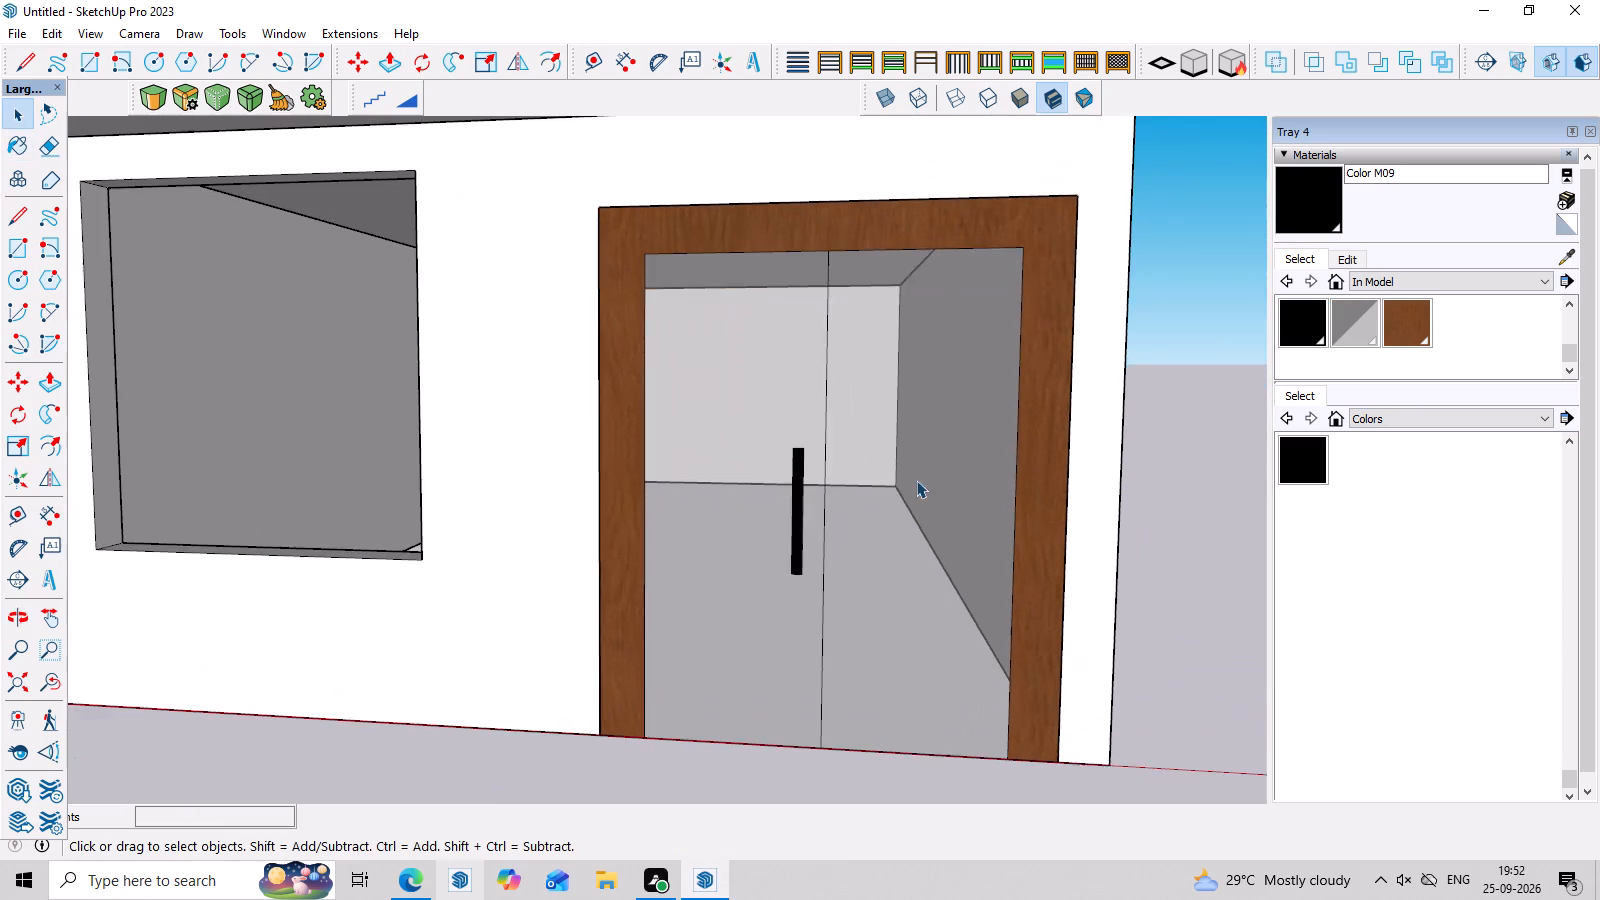
Copy the black door handle horizontally across the dividing line onto the other glass door leaf.
{"action": "scroll", "coordinate": [916, 480], "scroll_direction": "up", "scroll_amount": 2}
{"action": "middle_click_drag", "start_coordinate": [914, 444], "coordinate": [966, 424]}
{"action": "scroll", "coordinate": [818, 432], "scroll_direction": "up", "scroll_amount": 3}
{"action": "left_click", "coordinate": [735, 492]}
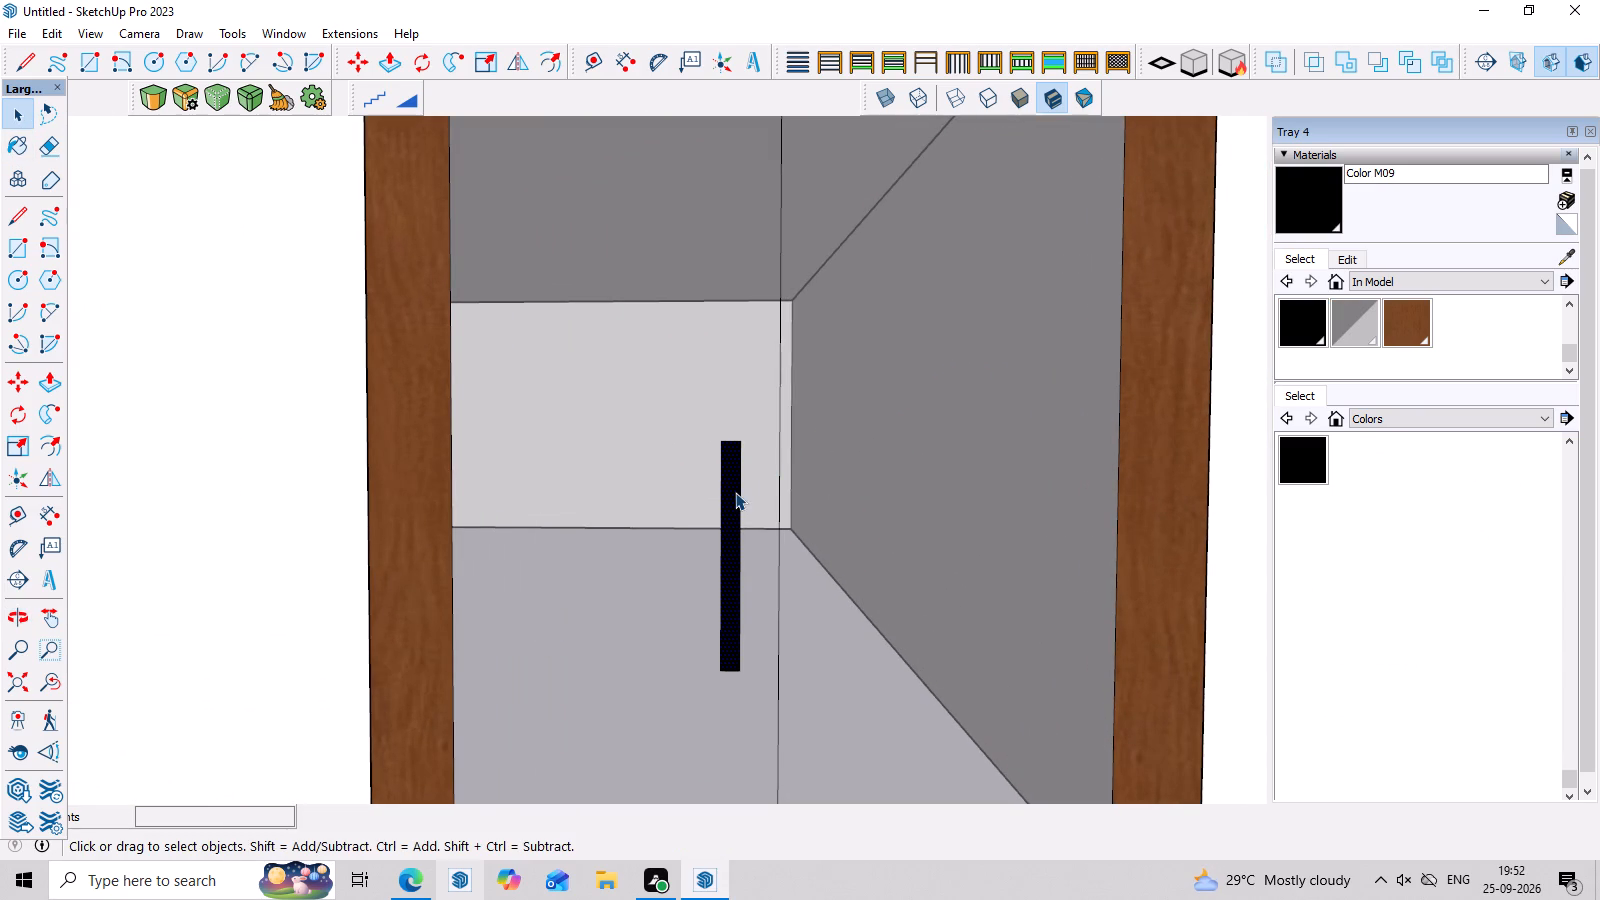
{"action": "left_click", "coordinate": [735, 492]}
{"action": "key", "text": "m"}
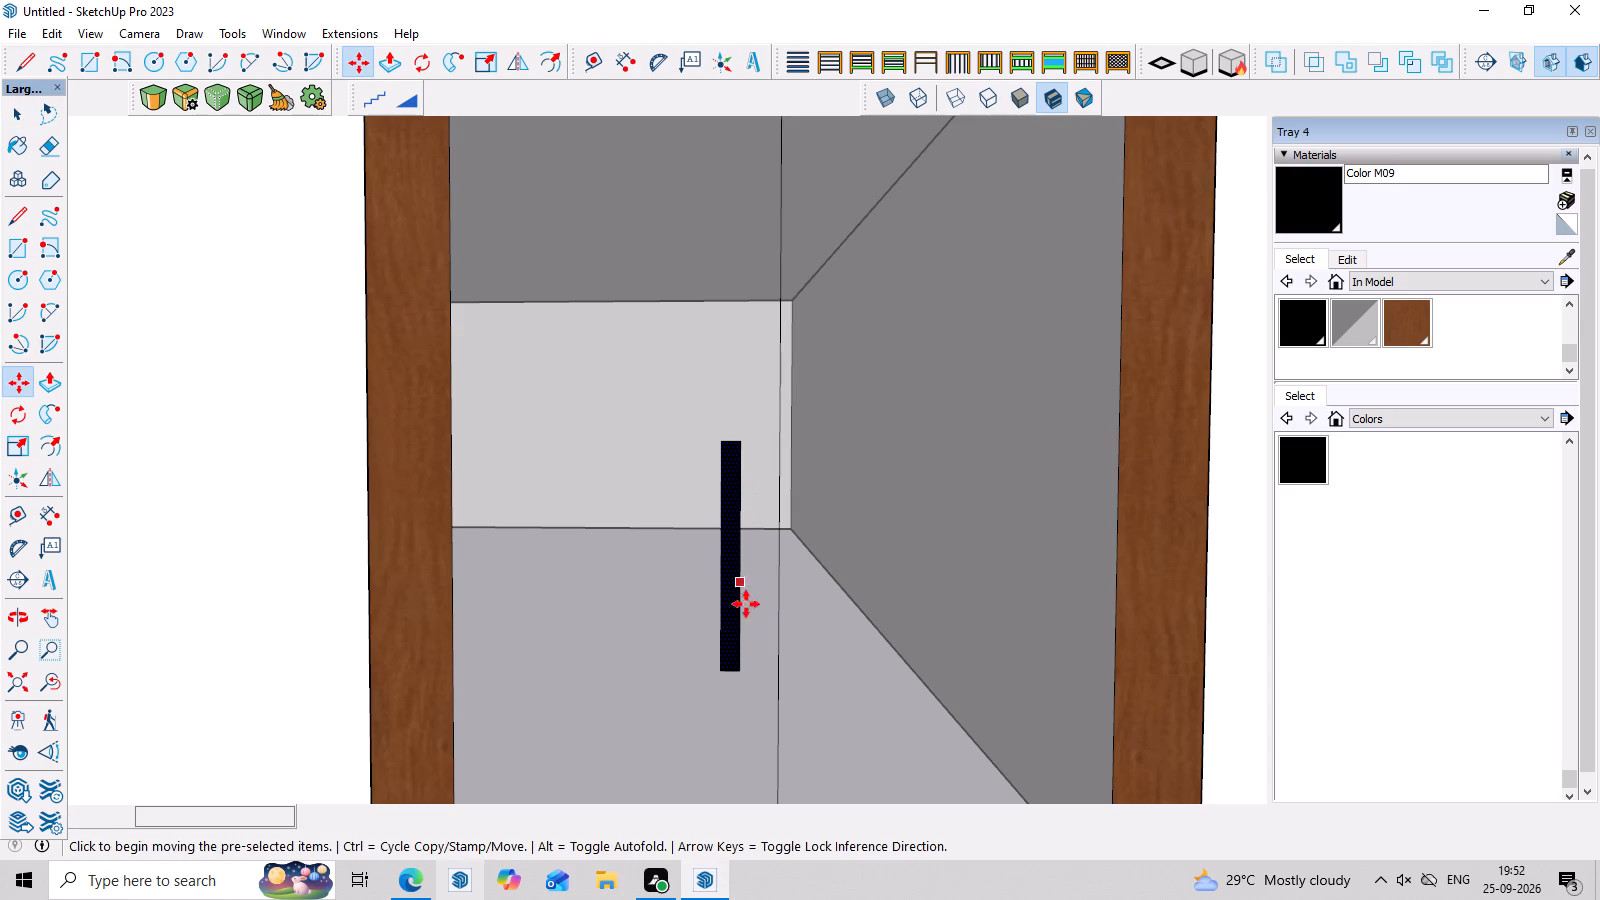
{"action": "left_click", "coordinate": [739, 670]}
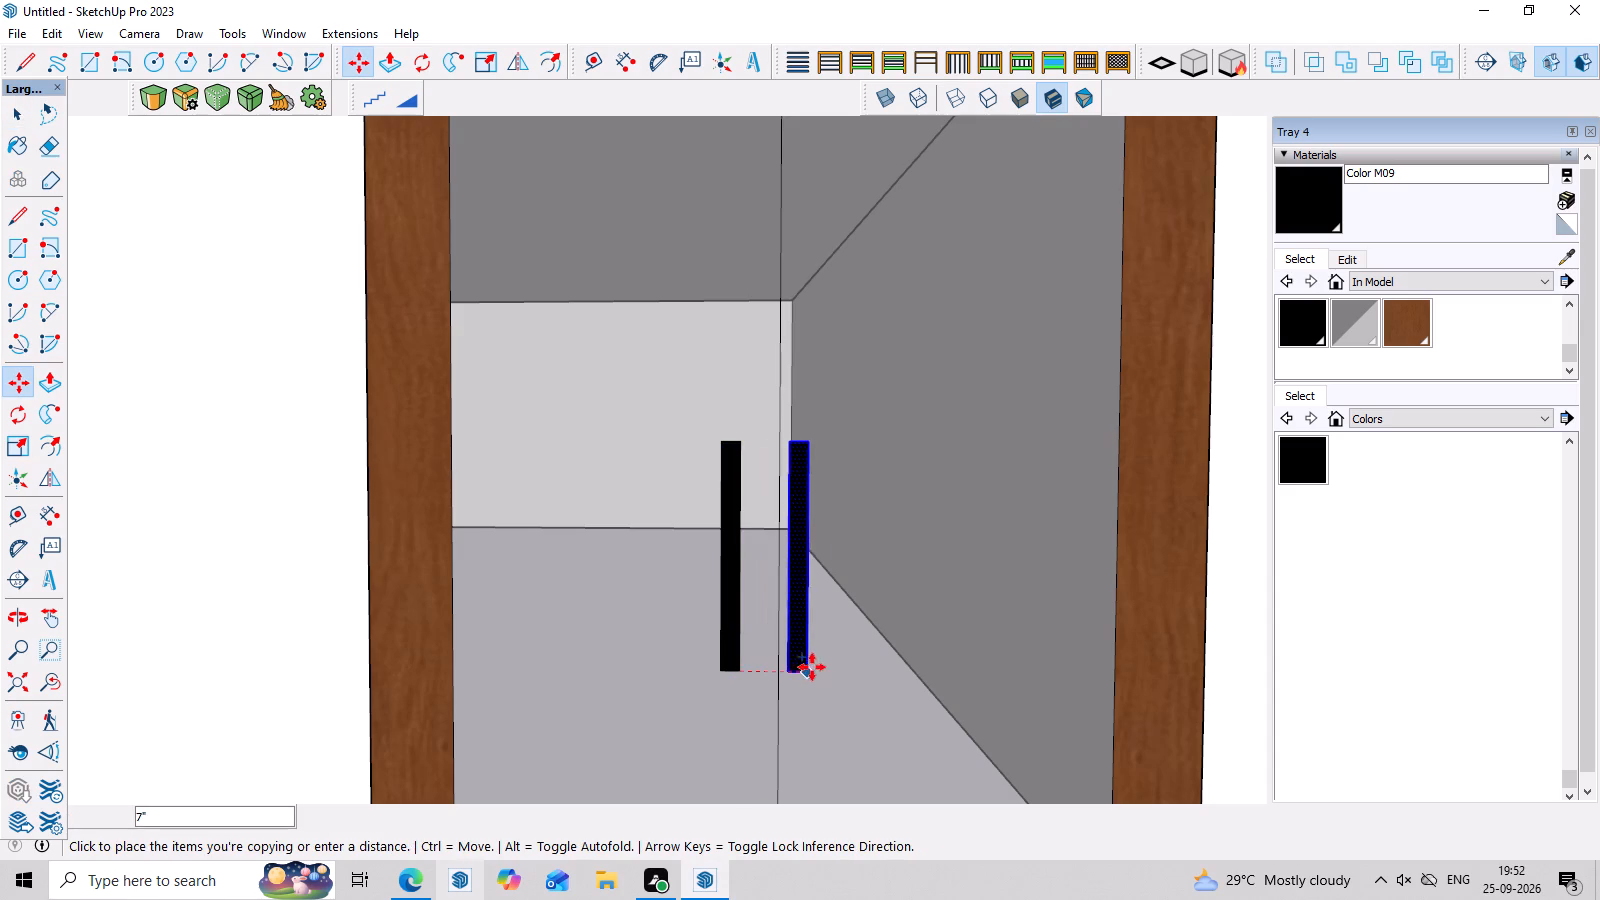
{"action": "left_click", "coordinate": [836, 669]}
{"action": "scroll", "coordinate": [954, 574], "scroll_direction": "down", "scroll_amount": 8}
{"action": "key", "text": "space"}
{"action": "left_click", "coordinate": [1198, 500]}
Examine the double door with its two handles and the rest of the front facade.
{"action": "scroll", "coordinate": [1190, 500], "scroll_direction": "down", "scroll_amount": 8}
{"action": "middle_click_drag", "start_coordinate": [1190, 511], "coordinate": [1190, 555]}
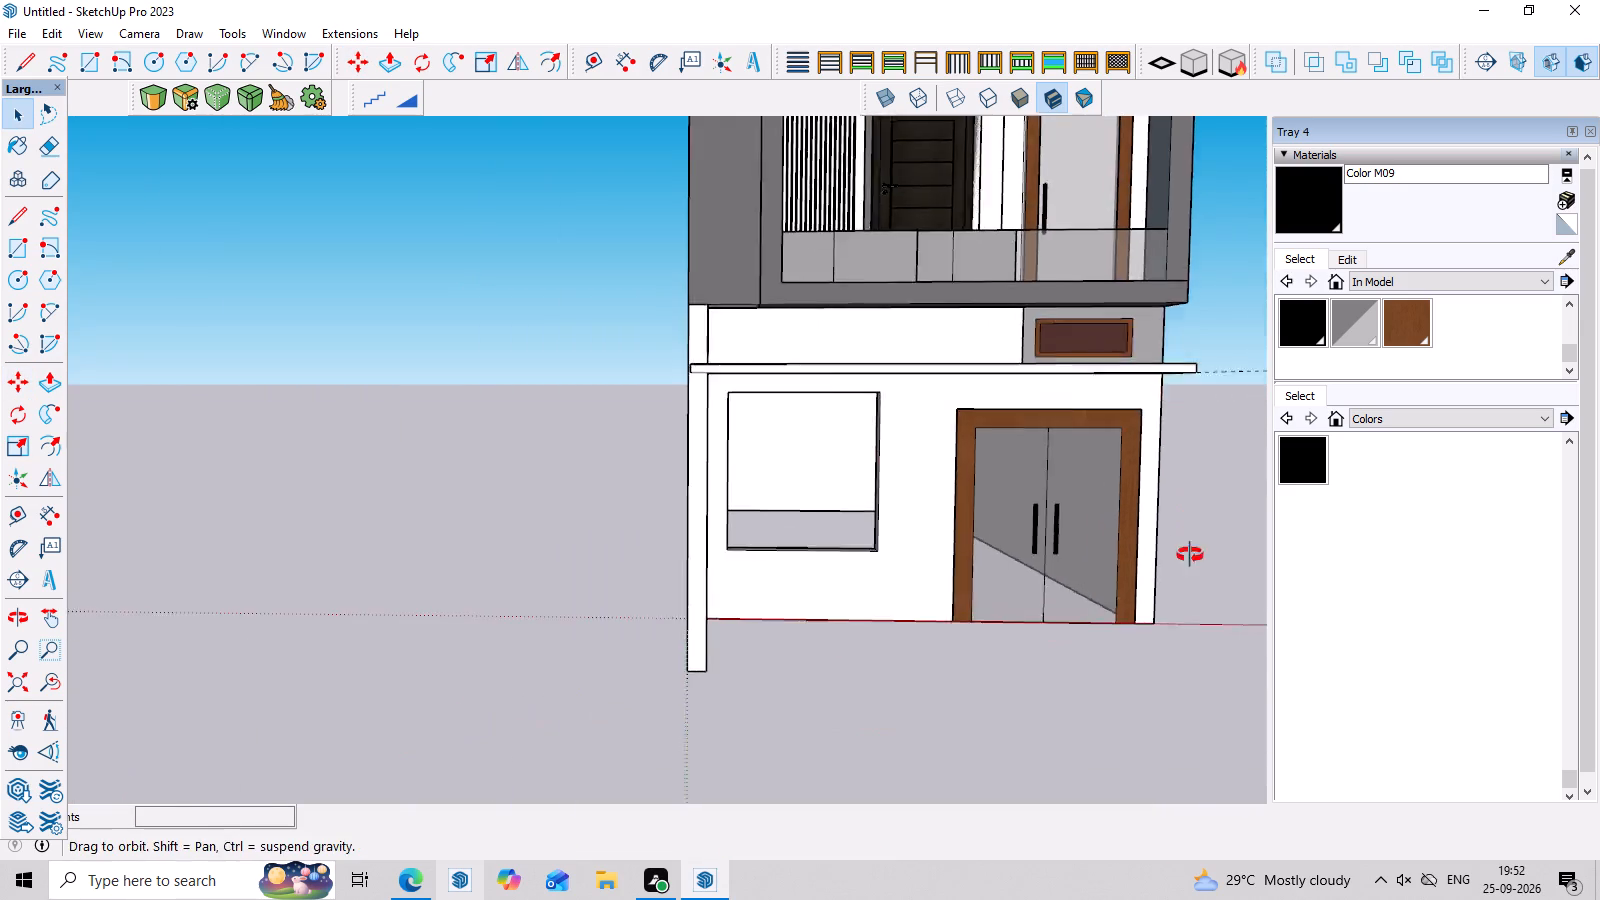
{"action": "middle_click_drag", "start_coordinate": [1190, 555], "coordinate": [1189, 600]}
{"action": "scroll", "coordinate": [1207, 548], "scroll_direction": "up", "scroll_amount": 7}
{"action": "middle_click_drag", "start_coordinate": [1214, 520], "coordinate": [1164, 436]}
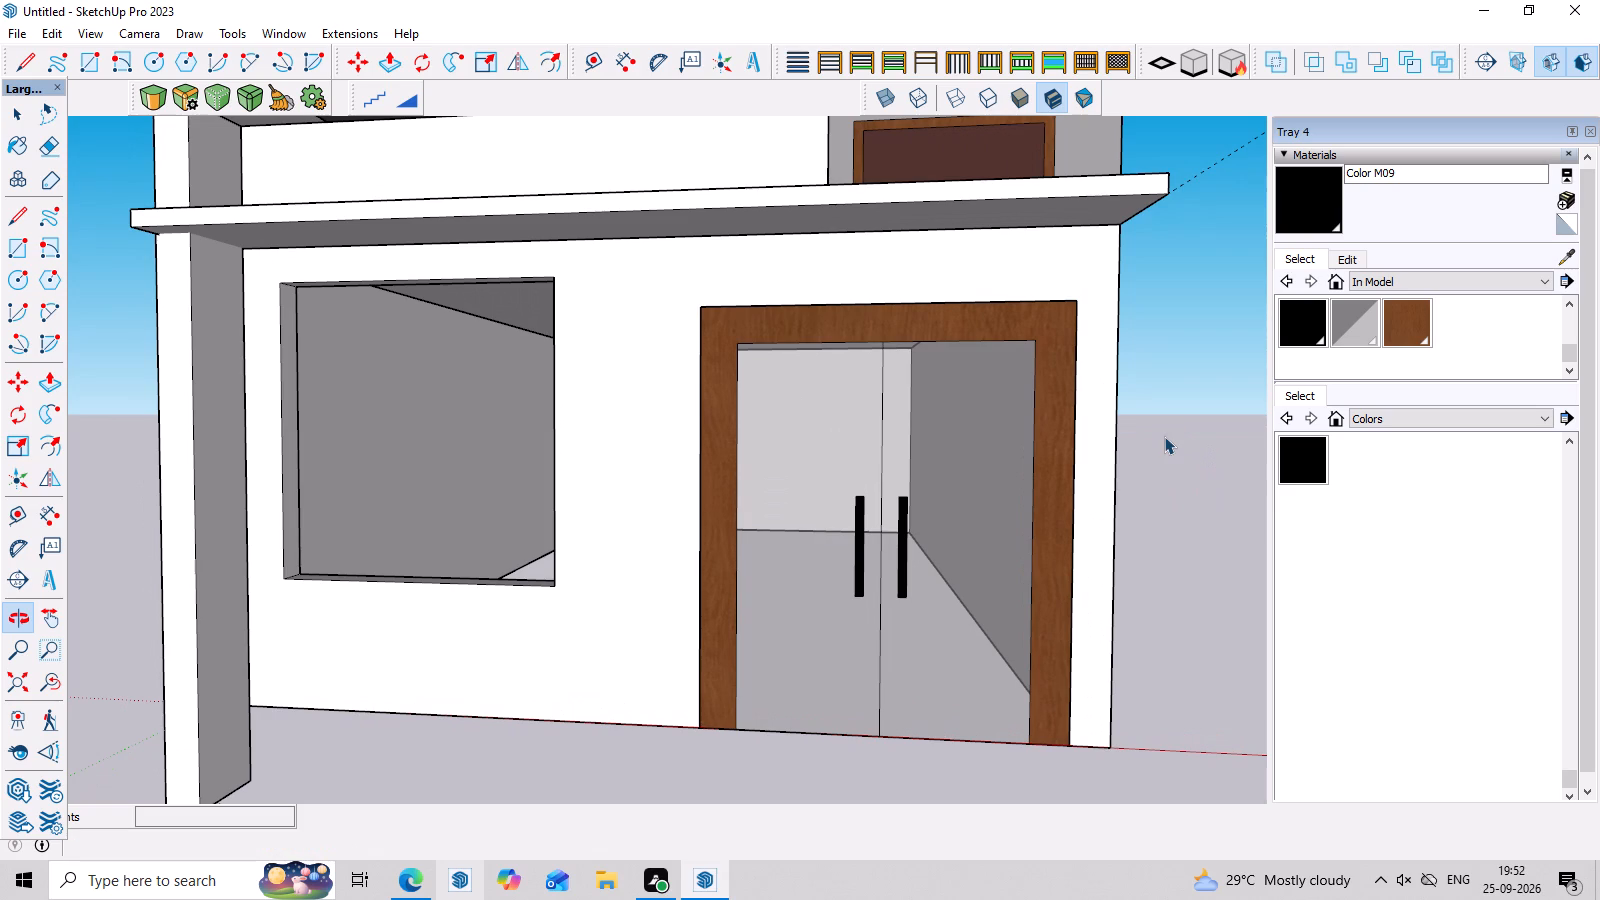
{"action": "scroll", "coordinate": [1164, 436], "scroll_direction": "down", "scroll_amount": 2}
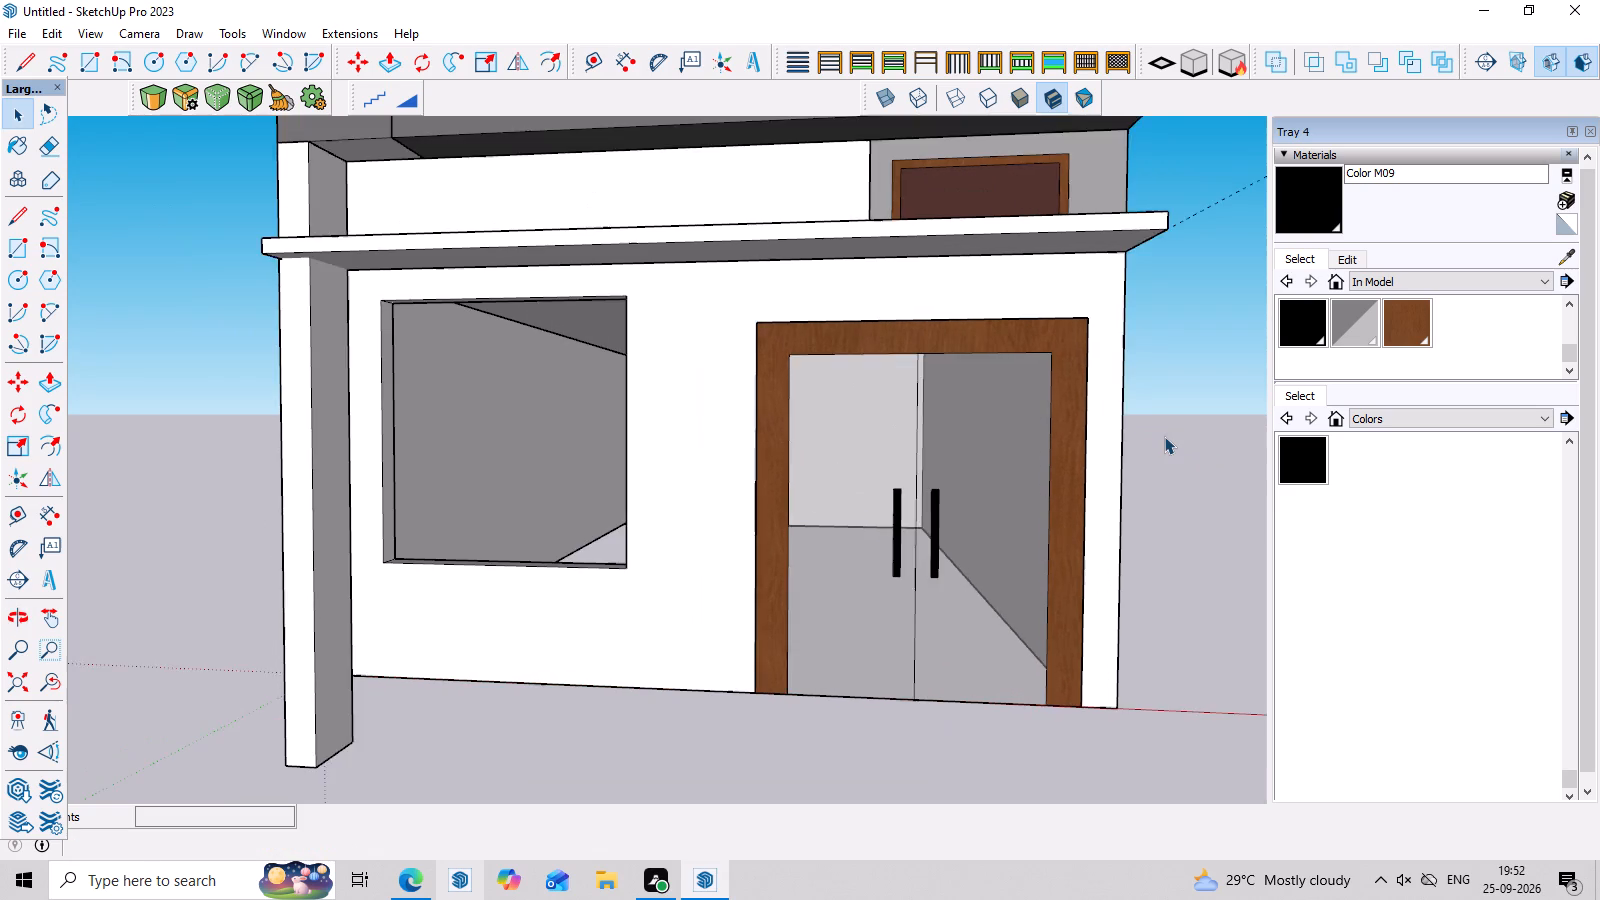
{"action": "scroll", "coordinate": [1164, 436], "scroll_direction": "down", "scroll_amount": 4}
{"action": "middle_click_drag", "start_coordinate": [1170, 453], "coordinate": [1242, 475]}
{"action": "scroll", "coordinate": [1242, 475], "scroll_direction": "up", "scroll_amount": 5}
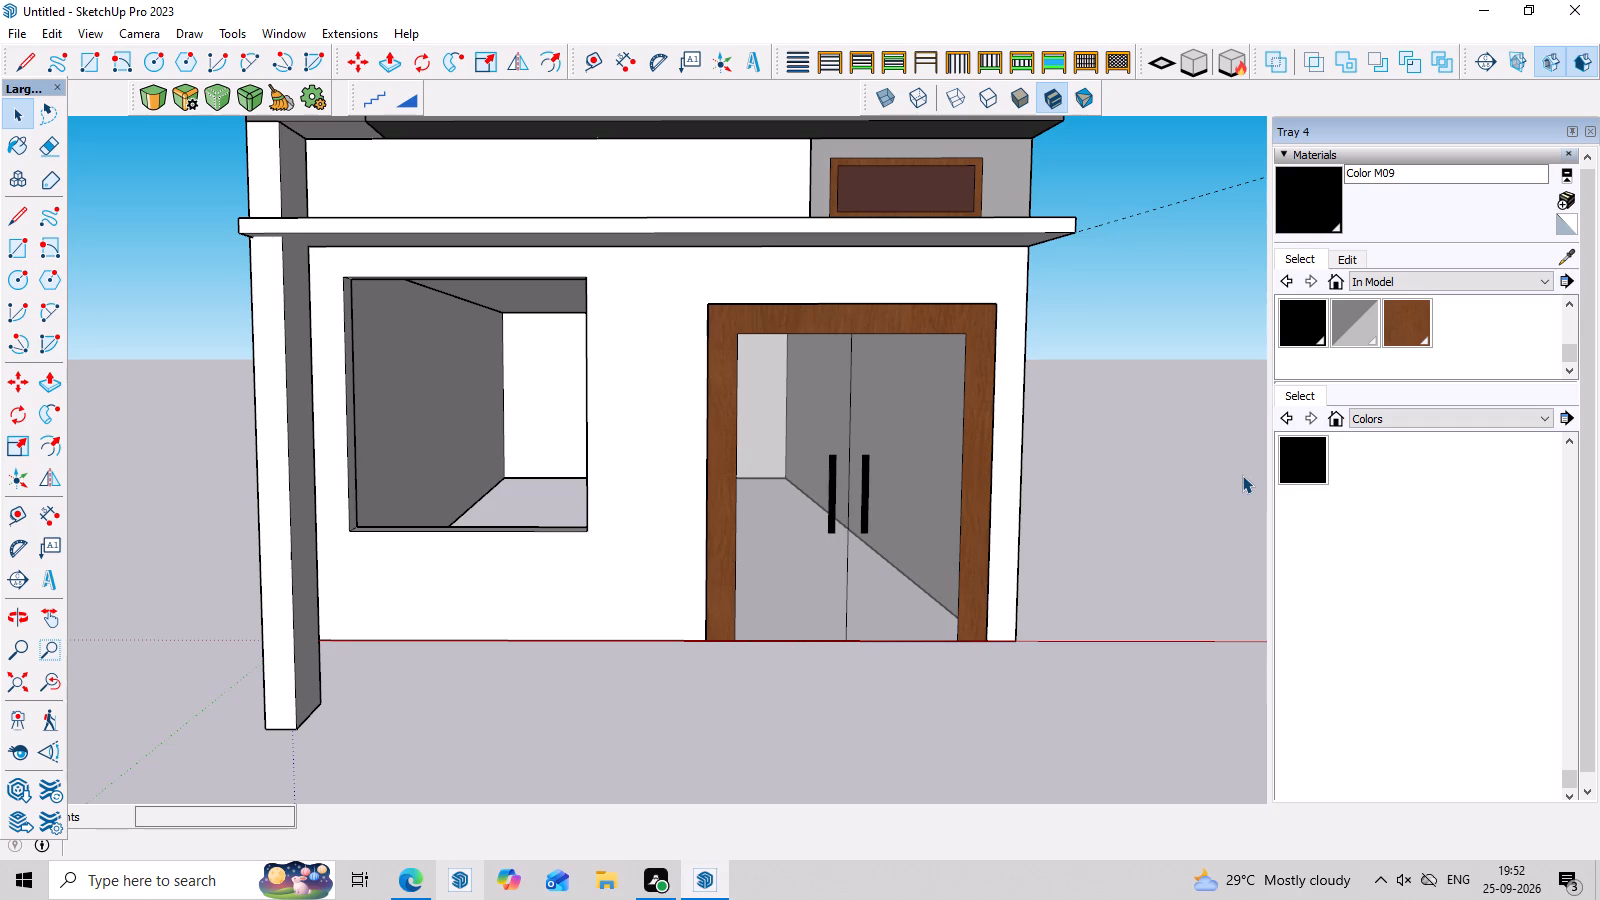
{"action": "scroll", "coordinate": [960, 892], "scroll_direction": "down", "scroll_amount": 9}
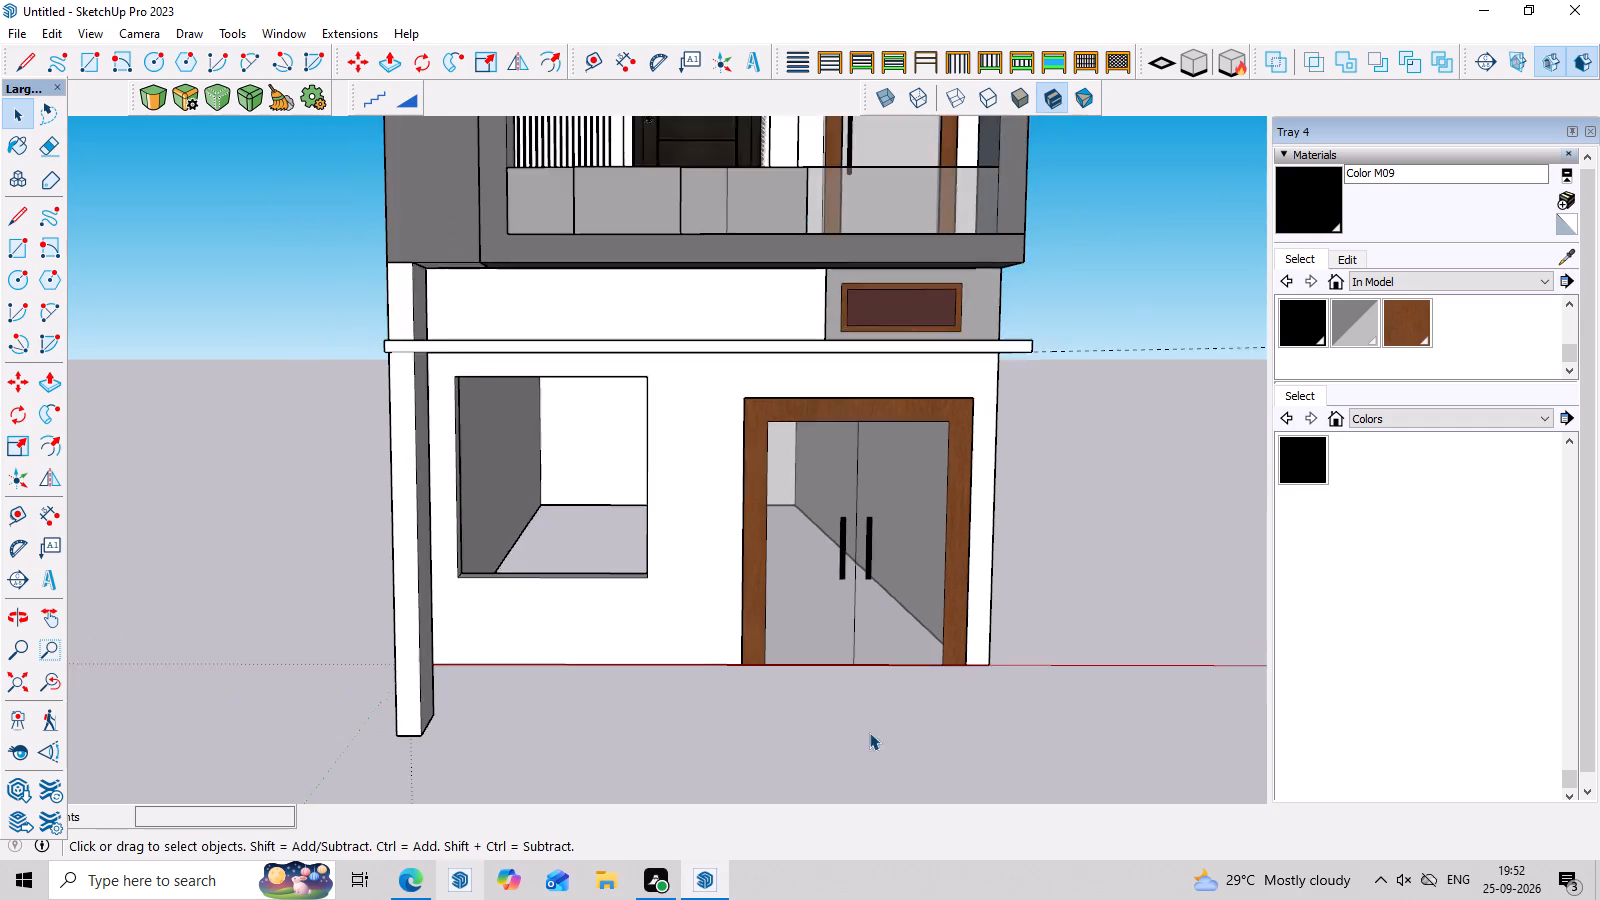
{"action": "scroll", "coordinate": [869, 732], "scroll_direction": "down", "scroll_amount": 9}
{"action": "scroll", "coordinate": [939, 351], "scroll_direction": "up", "scroll_amount": 5}
{"action": "middle_click_drag", "start_coordinate": [902, 524], "coordinate": [915, 470]}
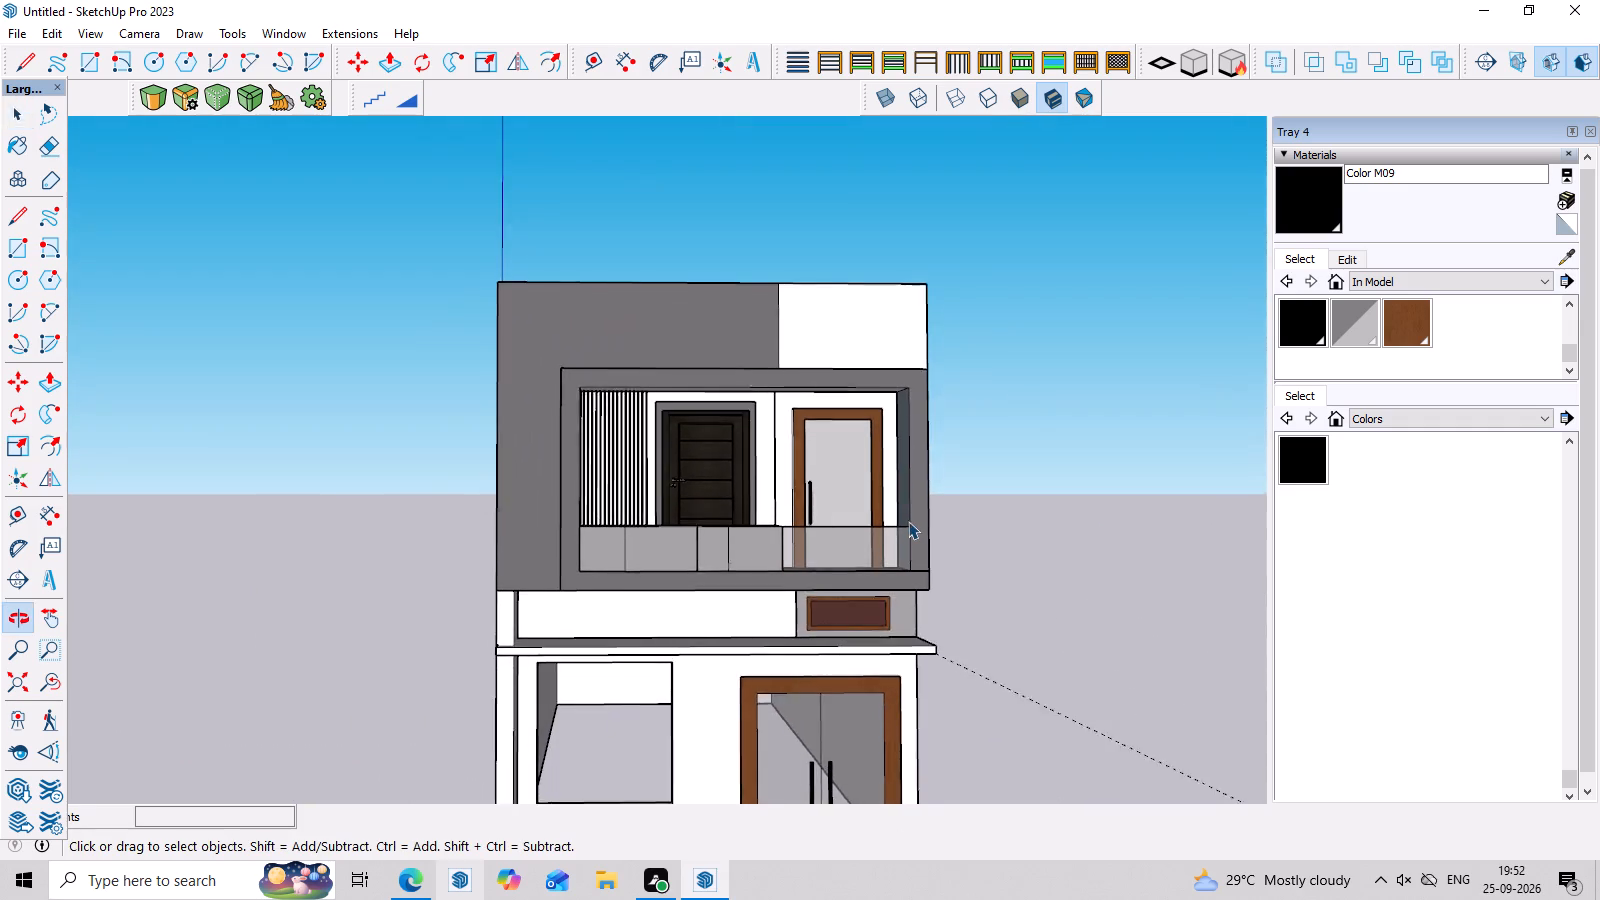
{"action": "scroll", "coordinate": [908, 527], "scroll_direction": "up", "scroll_amount": 2}
{"action": "scroll", "coordinate": [908, 527], "scroll_direction": "down", "scroll_amount": 7}
{"action": "middle_click_drag", "start_coordinate": [925, 695], "coordinate": [909, 722]}
{"action": "scroll", "coordinate": [697, 734], "scroll_direction": "up", "scroll_amount": 3}
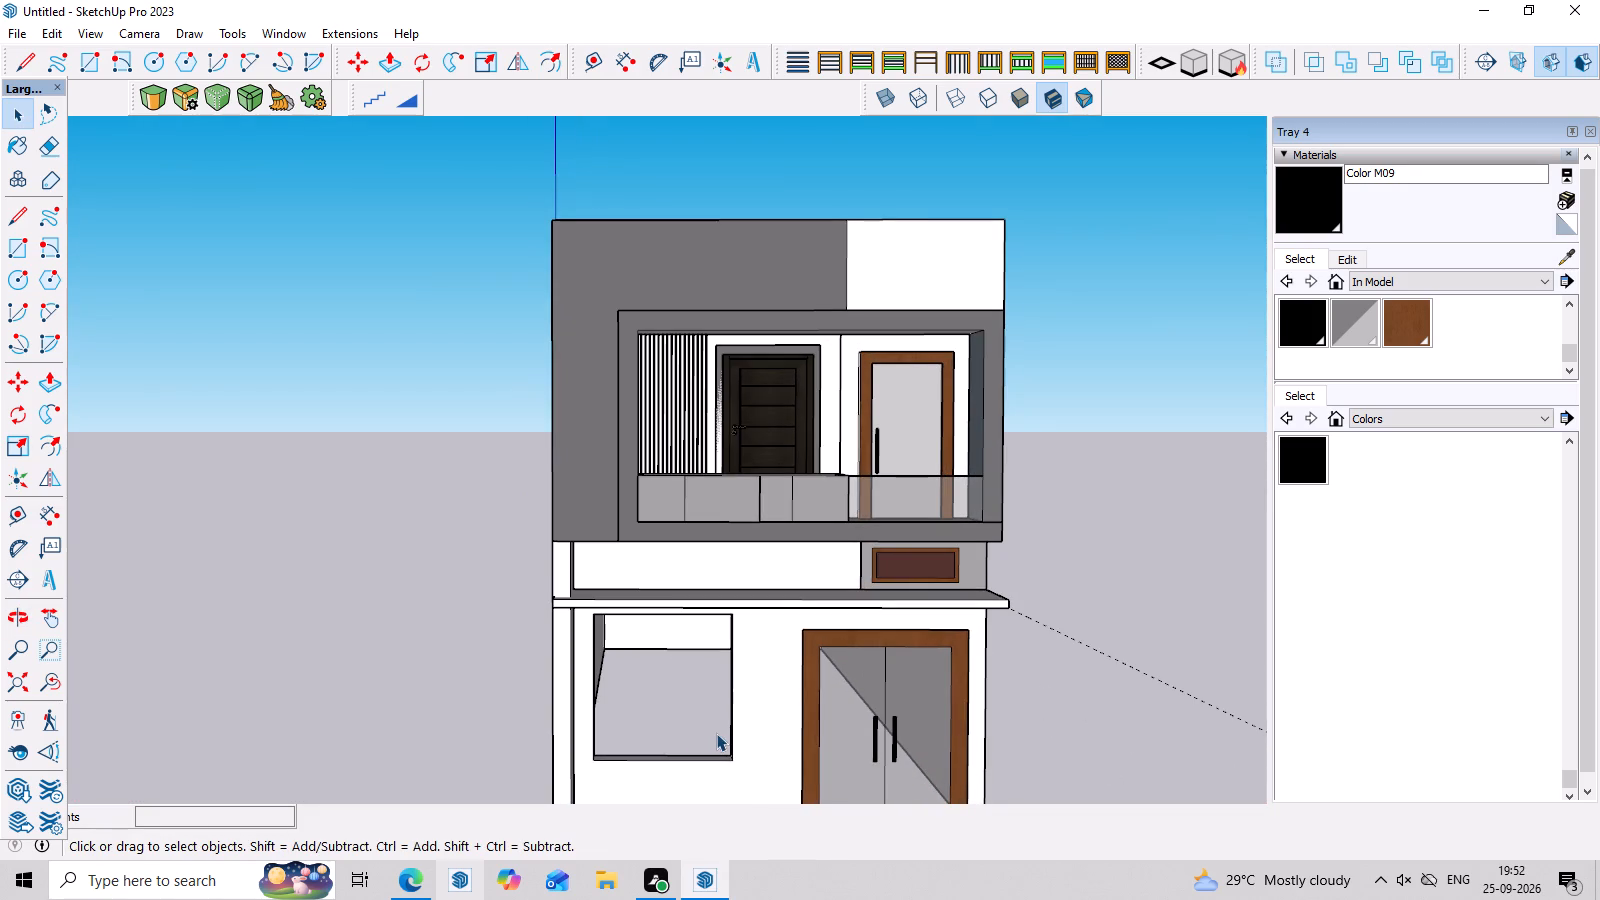
Draw a rectangle filling the ground-floor window opening beside the double door, from corner to opposite corner.
{"action": "middle_click_drag", "start_coordinate": [702, 613], "coordinate": [709, 568]}
{"action": "scroll", "coordinate": [635, 636], "scroll_direction": "up", "scroll_amount": 2}
{"action": "key", "text": "r"}
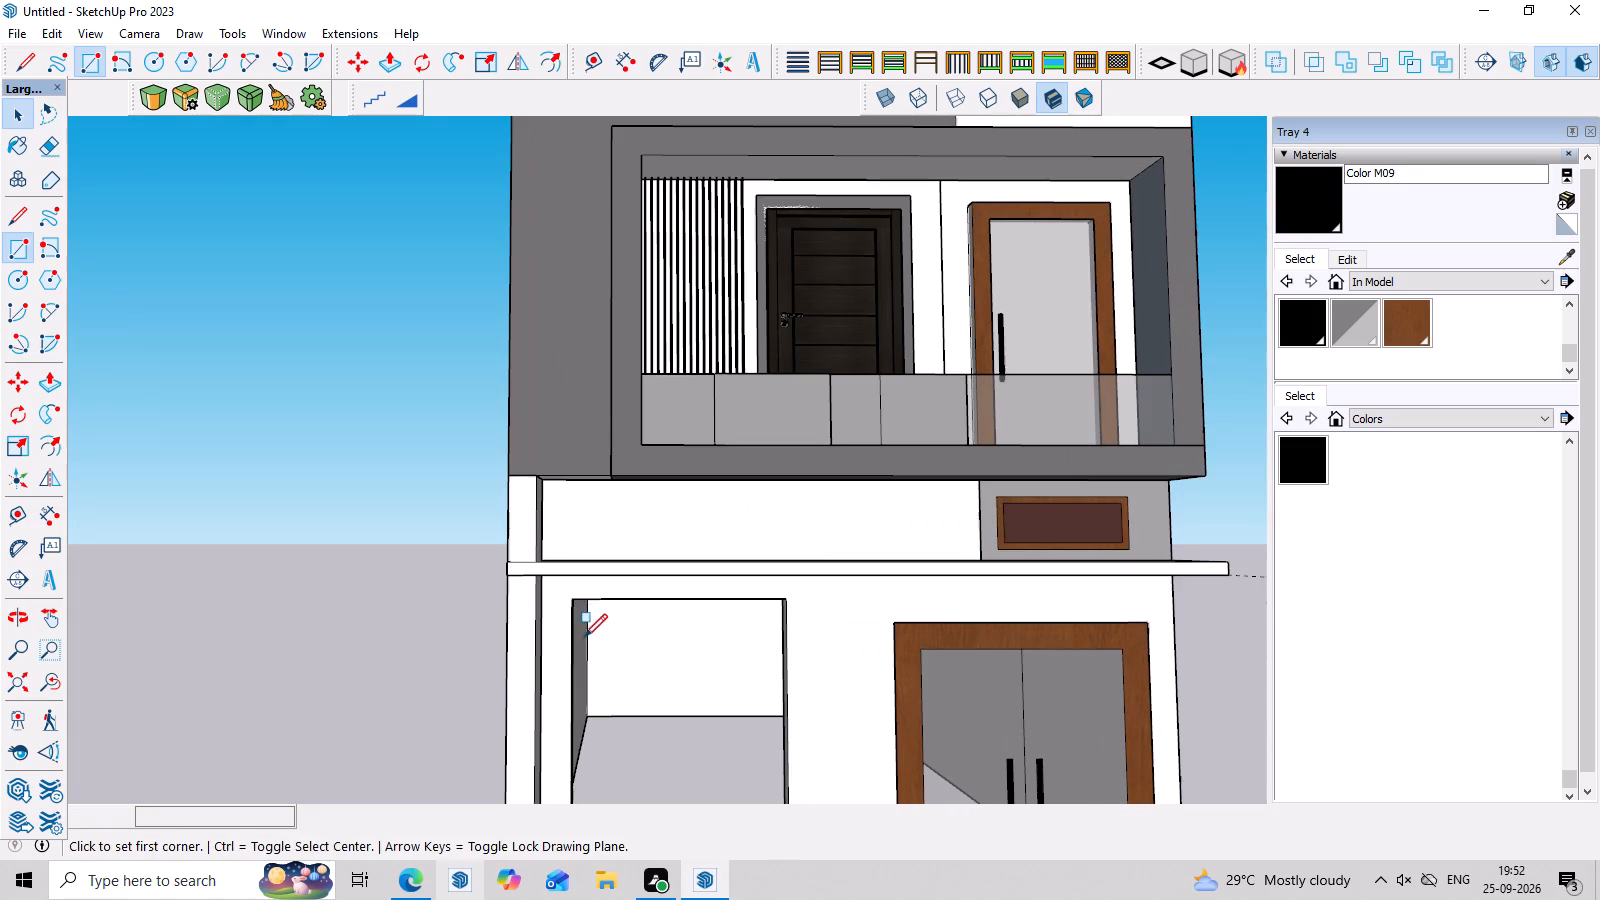
{"action": "left_click", "coordinate": [571, 600]}
{"action": "scroll", "coordinate": [673, 656], "scroll_direction": "down", "scroll_amount": 3}
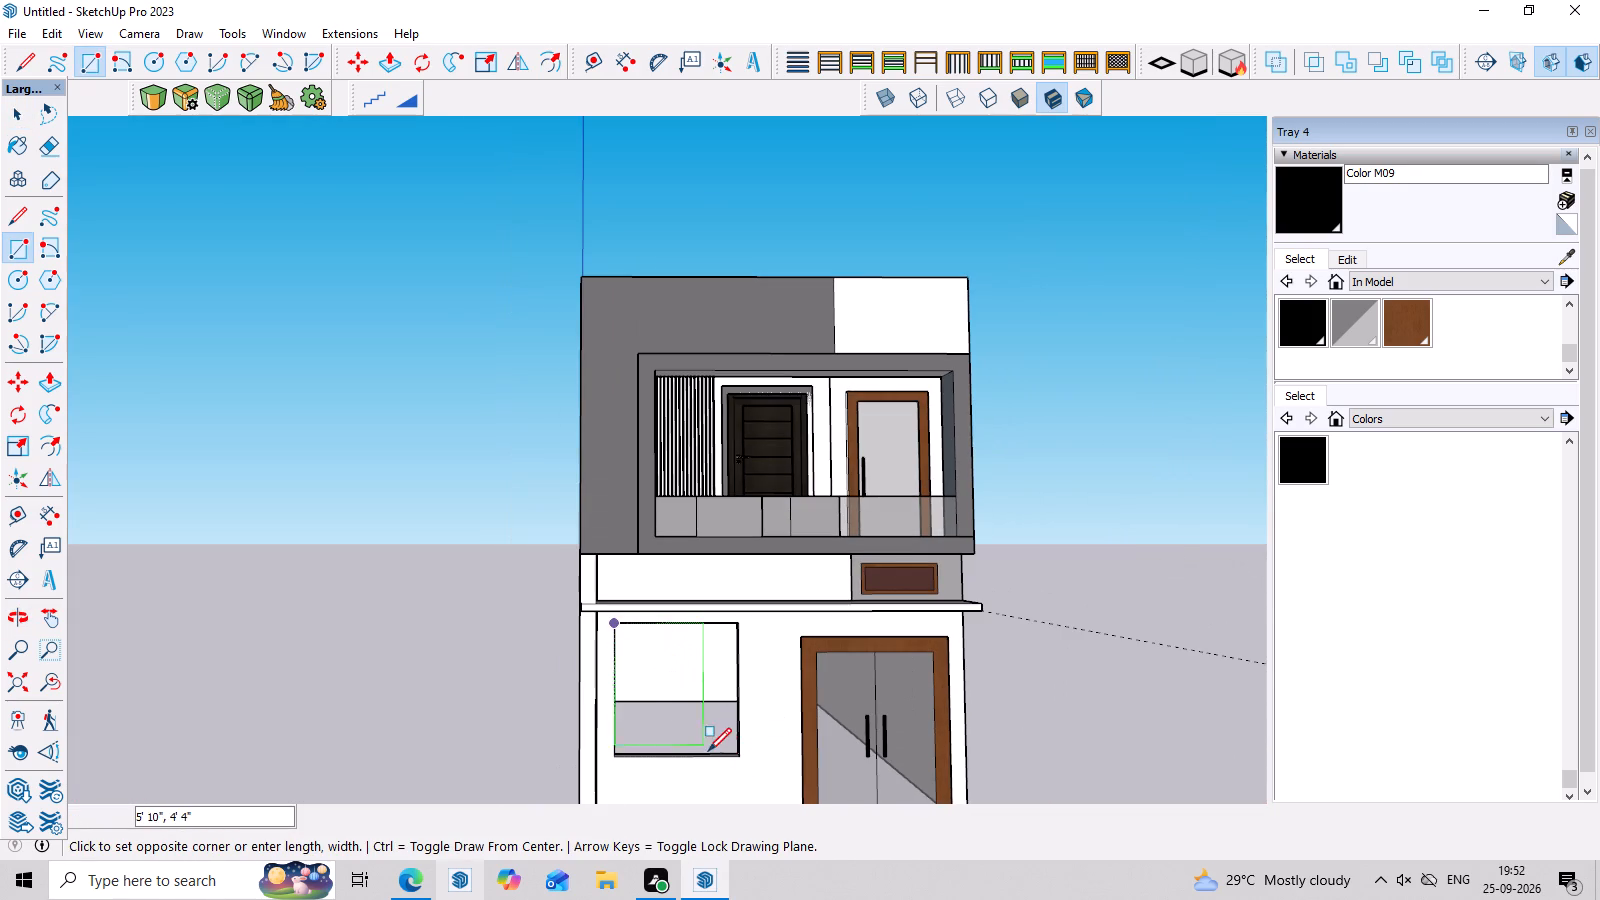
{"action": "left_click", "coordinate": [743, 761]}
{"action": "middle_click_drag", "start_coordinate": [724, 740], "coordinate": [730, 674]}
{"action": "scroll", "coordinate": [714, 666], "scroll_direction": "up", "scroll_amount": 3}
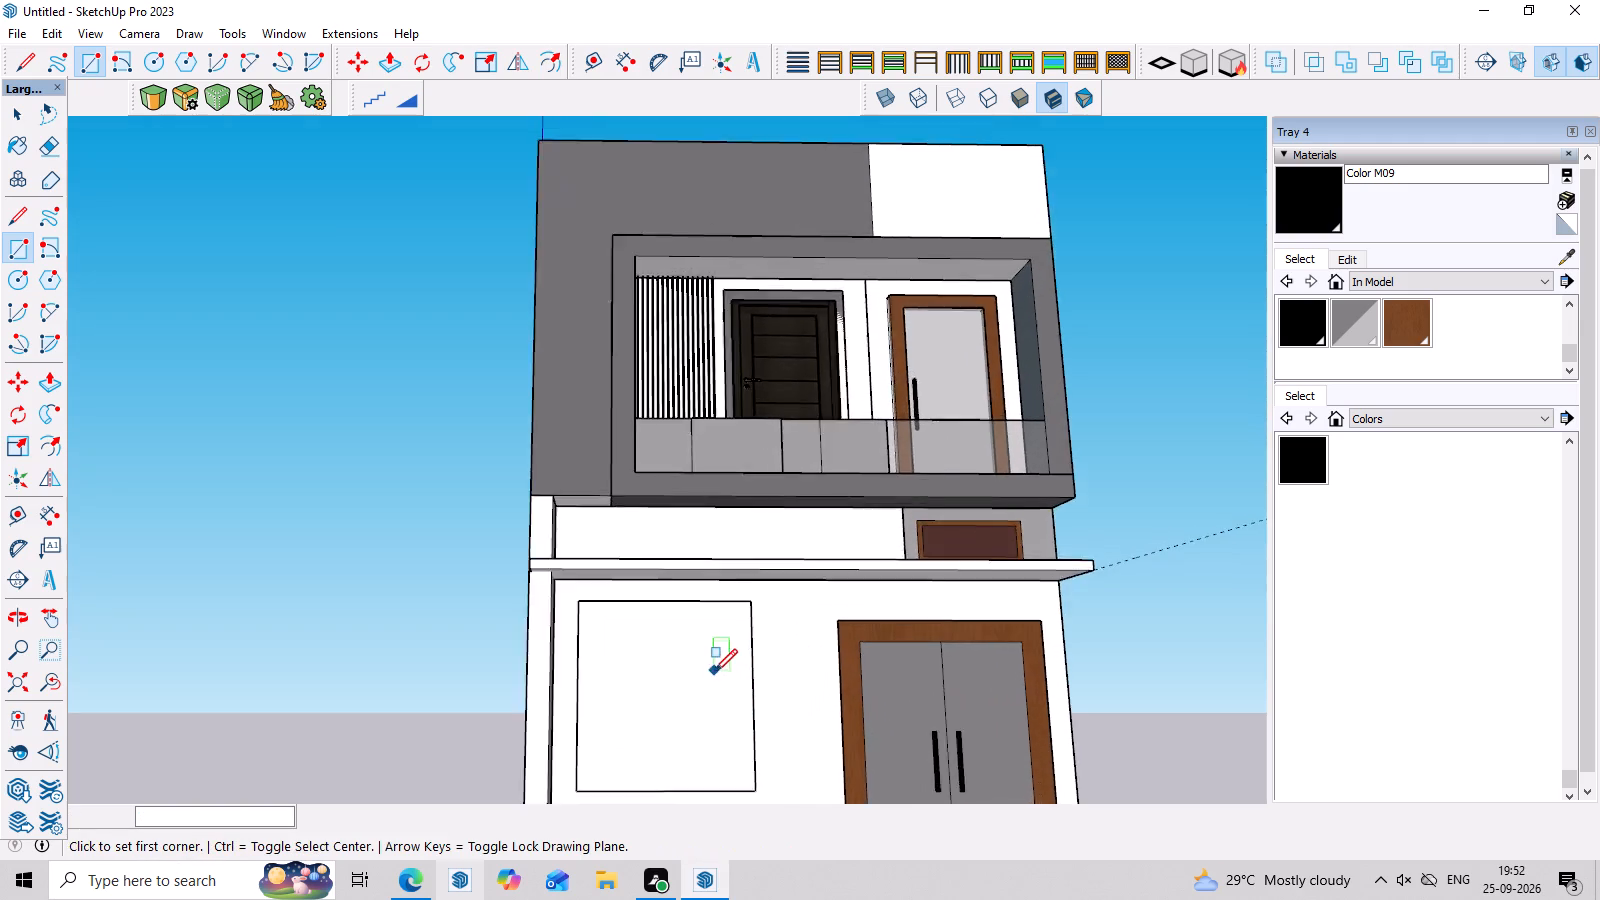
{"action": "scroll", "coordinate": [714, 672], "scroll_direction": "down", "scroll_amount": 2}
{"action": "middle_click_drag", "start_coordinate": [725, 699], "coordinate": [725, 713]}
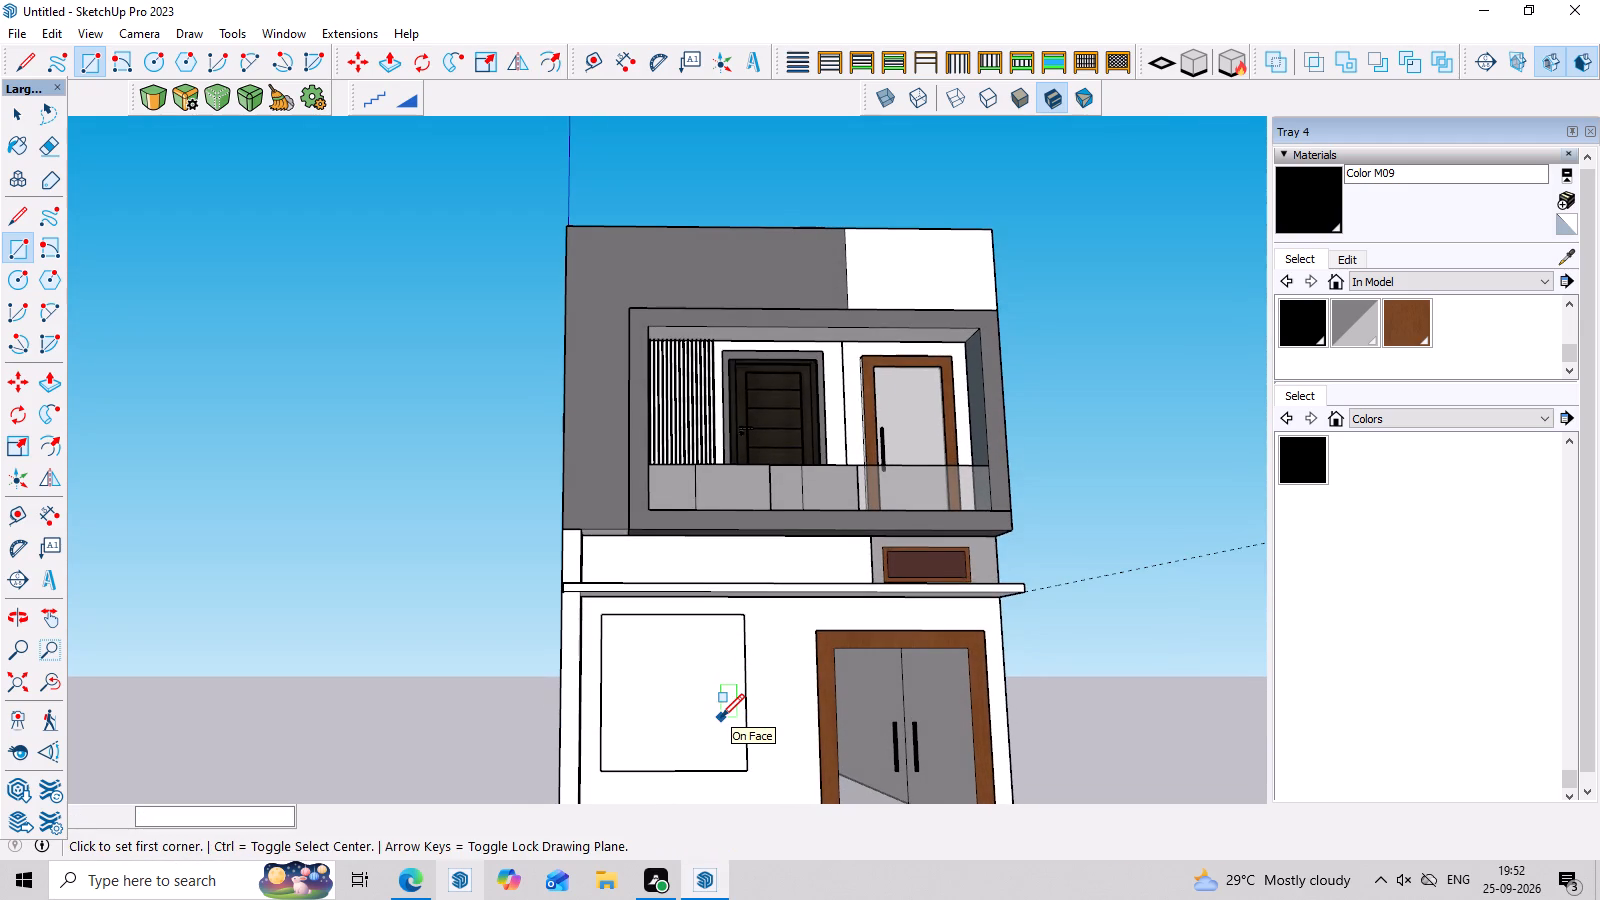
Offset the new window face's outline inward by about 4" to form the outer frame.
{"action": "left_click", "coordinate": [713, 680]}
{"action": "key", "text": "space"}
{"action": "left_click", "coordinate": [713, 680]}
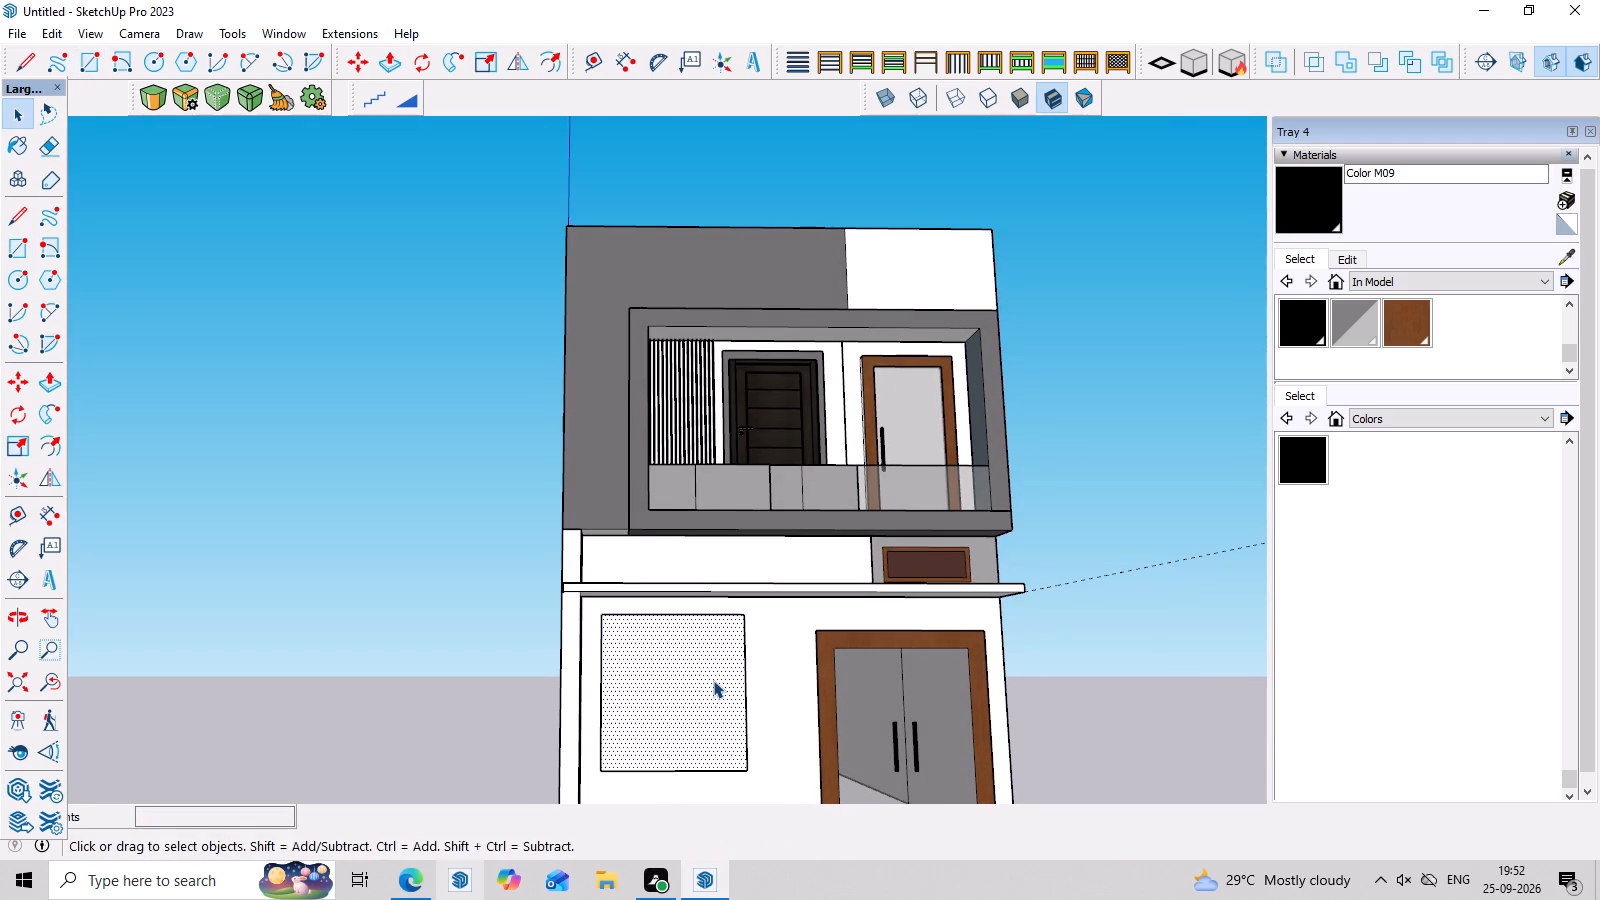
{"action": "key", "text": "r"}
{"action": "key", "text": "f"}
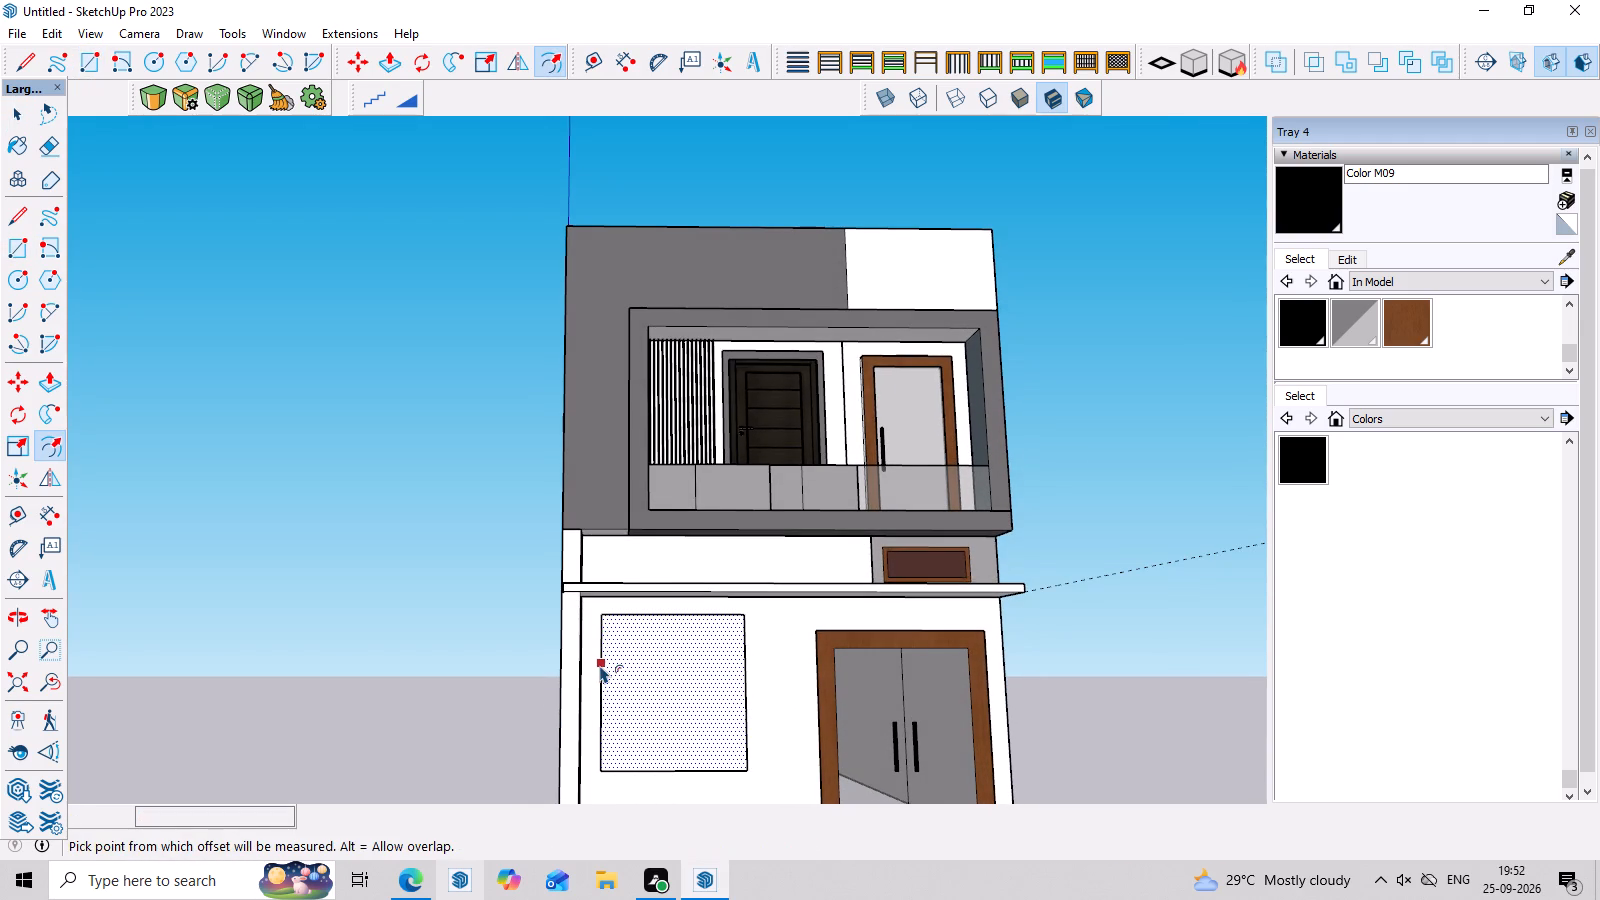
{"action": "left_click", "coordinate": [600, 665]}
{"action": "left_click", "coordinate": [609, 665]}
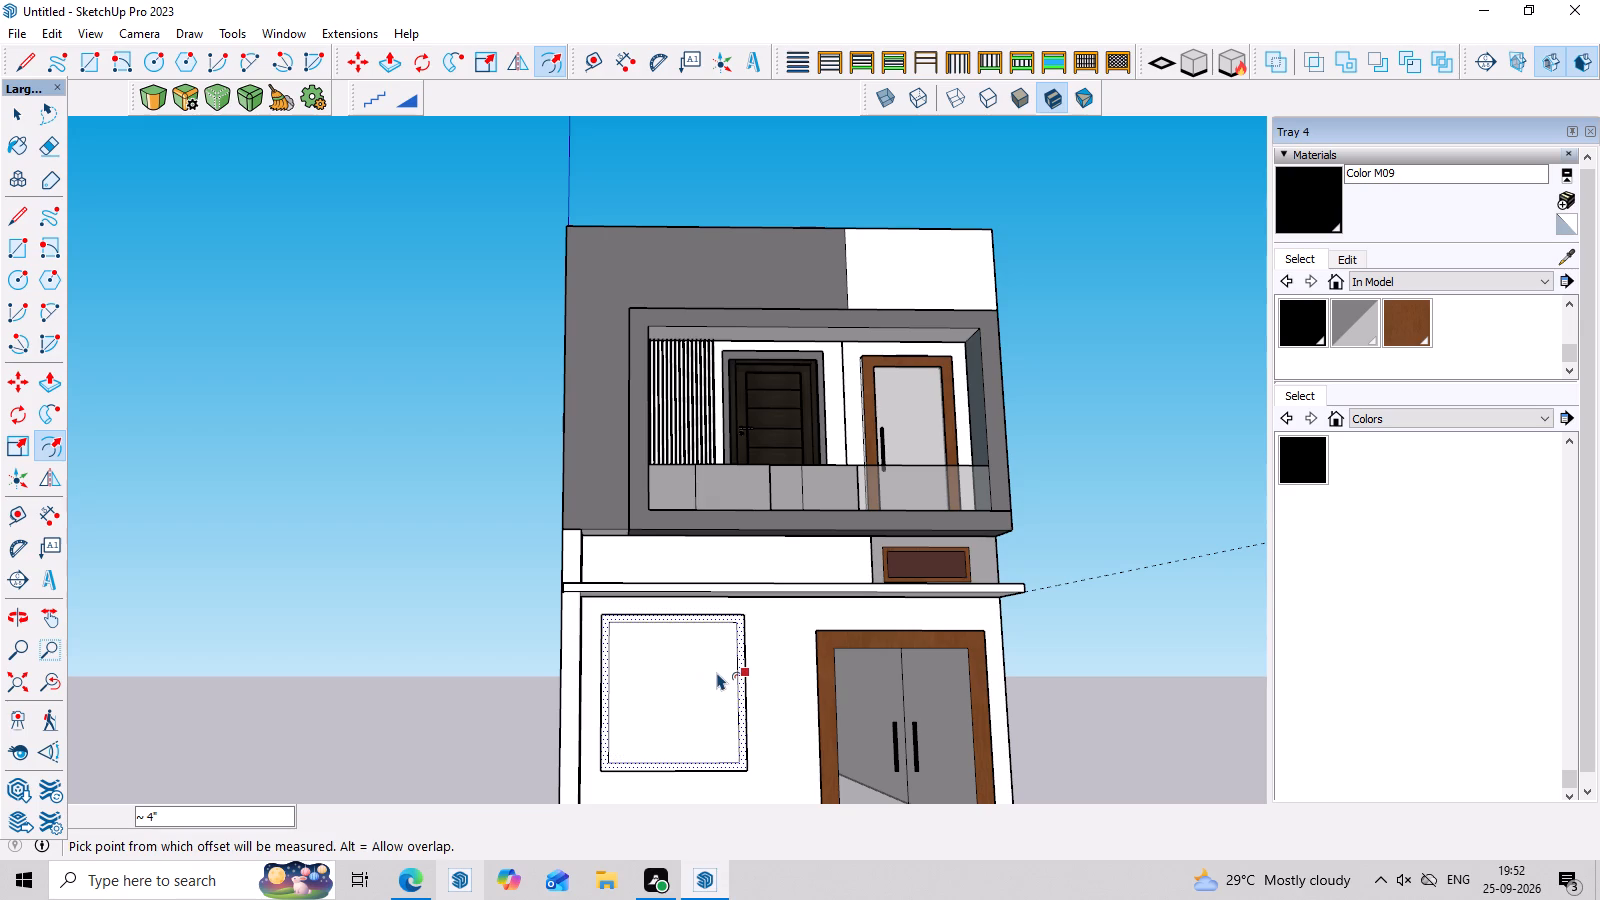
{"action": "key", "text": "space"}
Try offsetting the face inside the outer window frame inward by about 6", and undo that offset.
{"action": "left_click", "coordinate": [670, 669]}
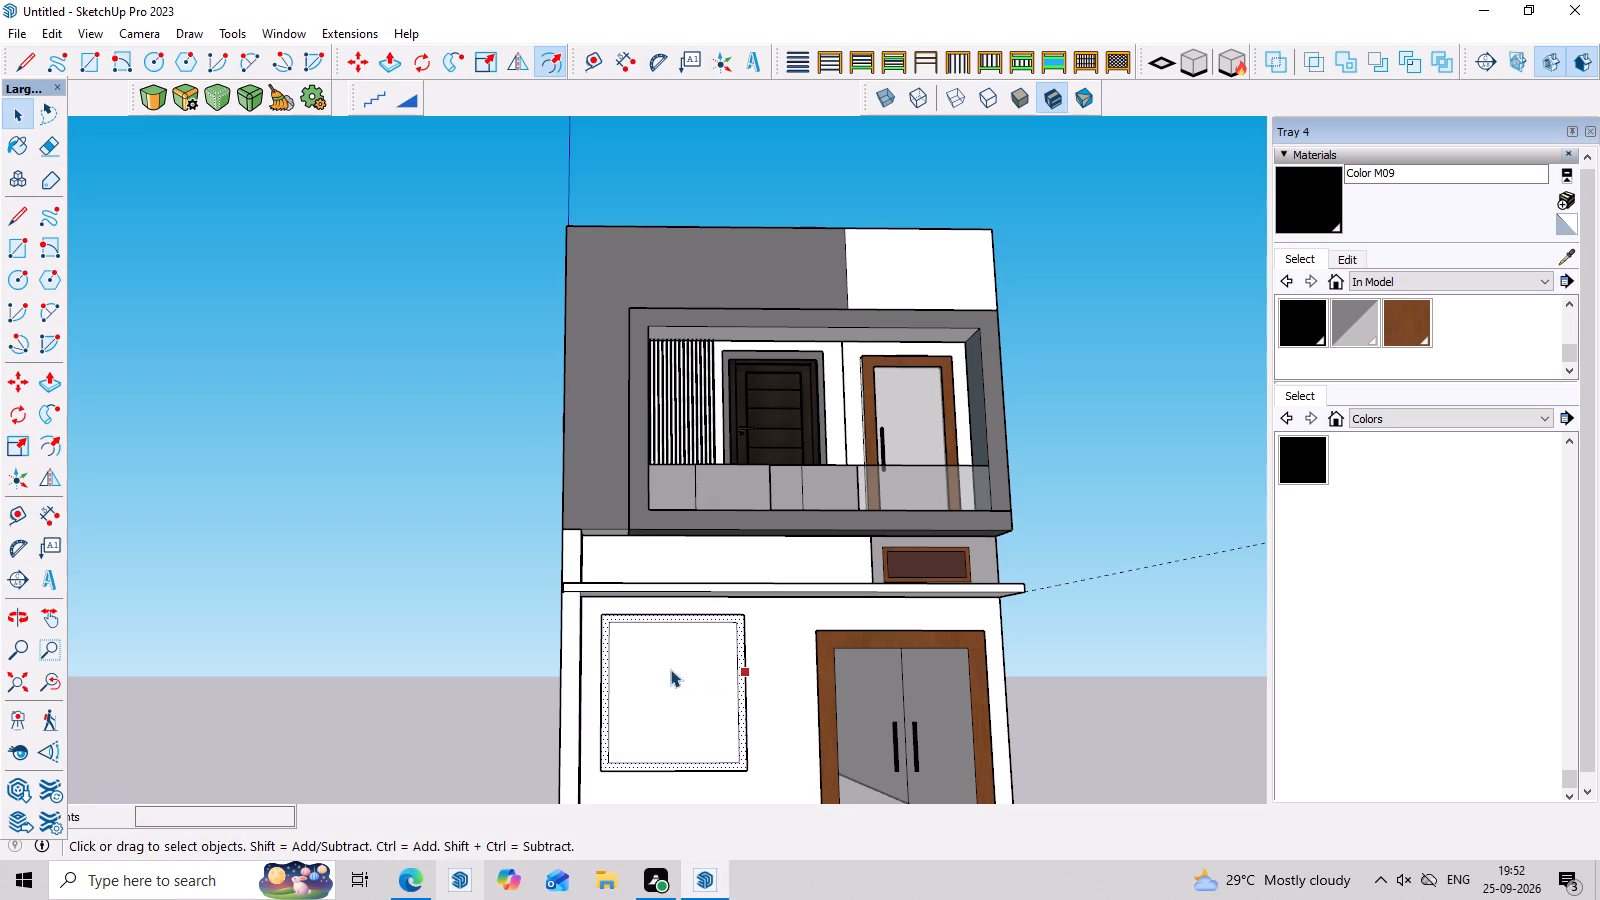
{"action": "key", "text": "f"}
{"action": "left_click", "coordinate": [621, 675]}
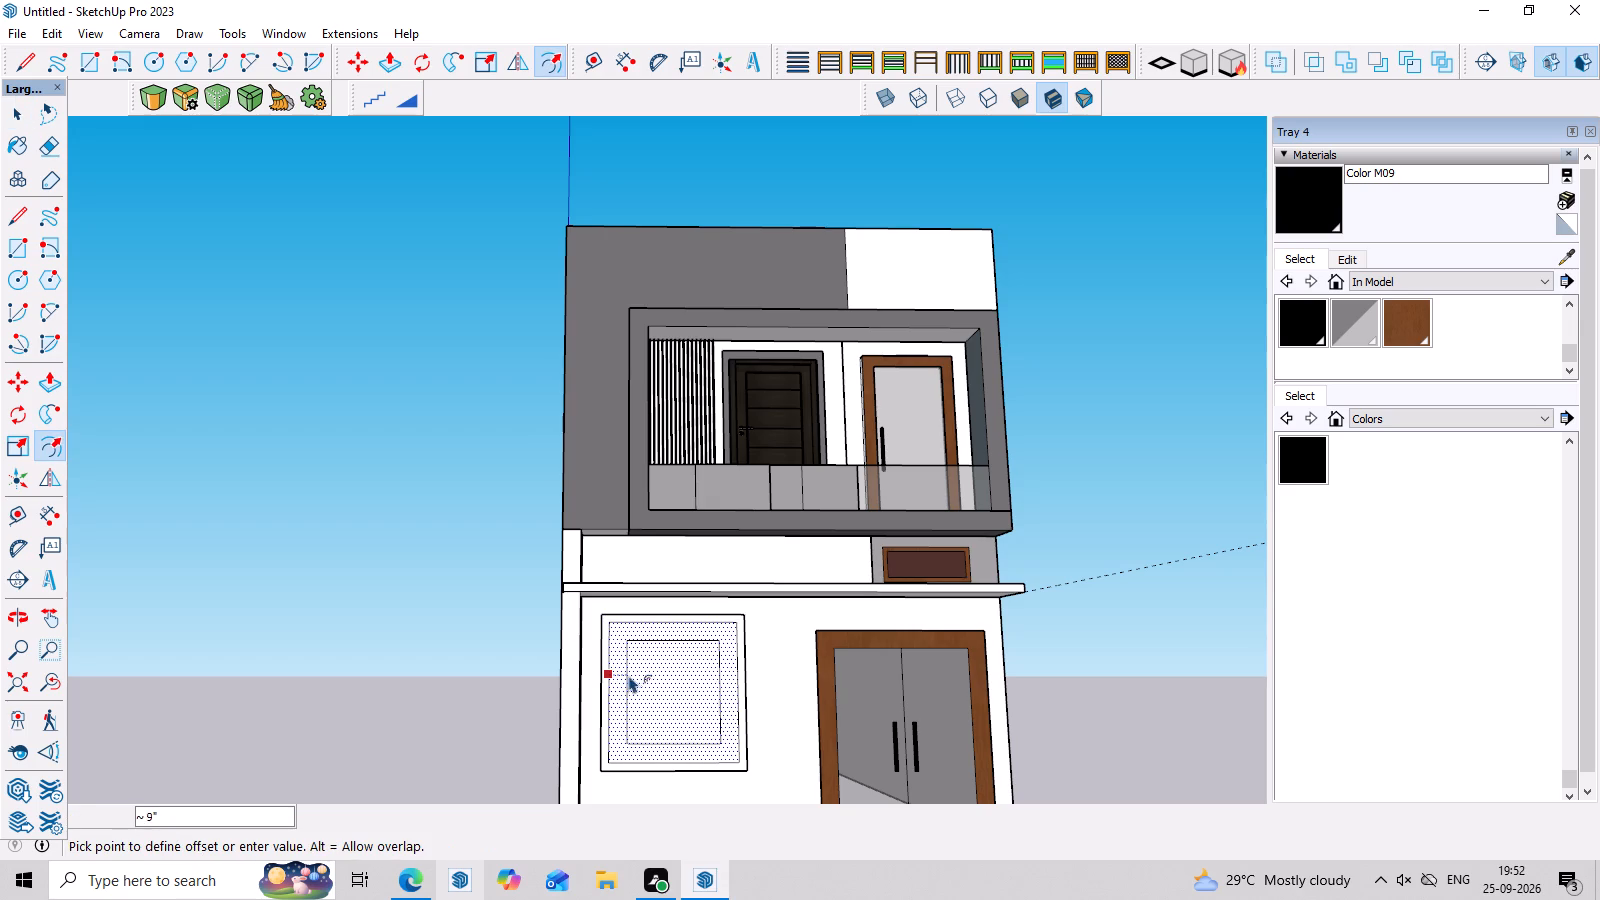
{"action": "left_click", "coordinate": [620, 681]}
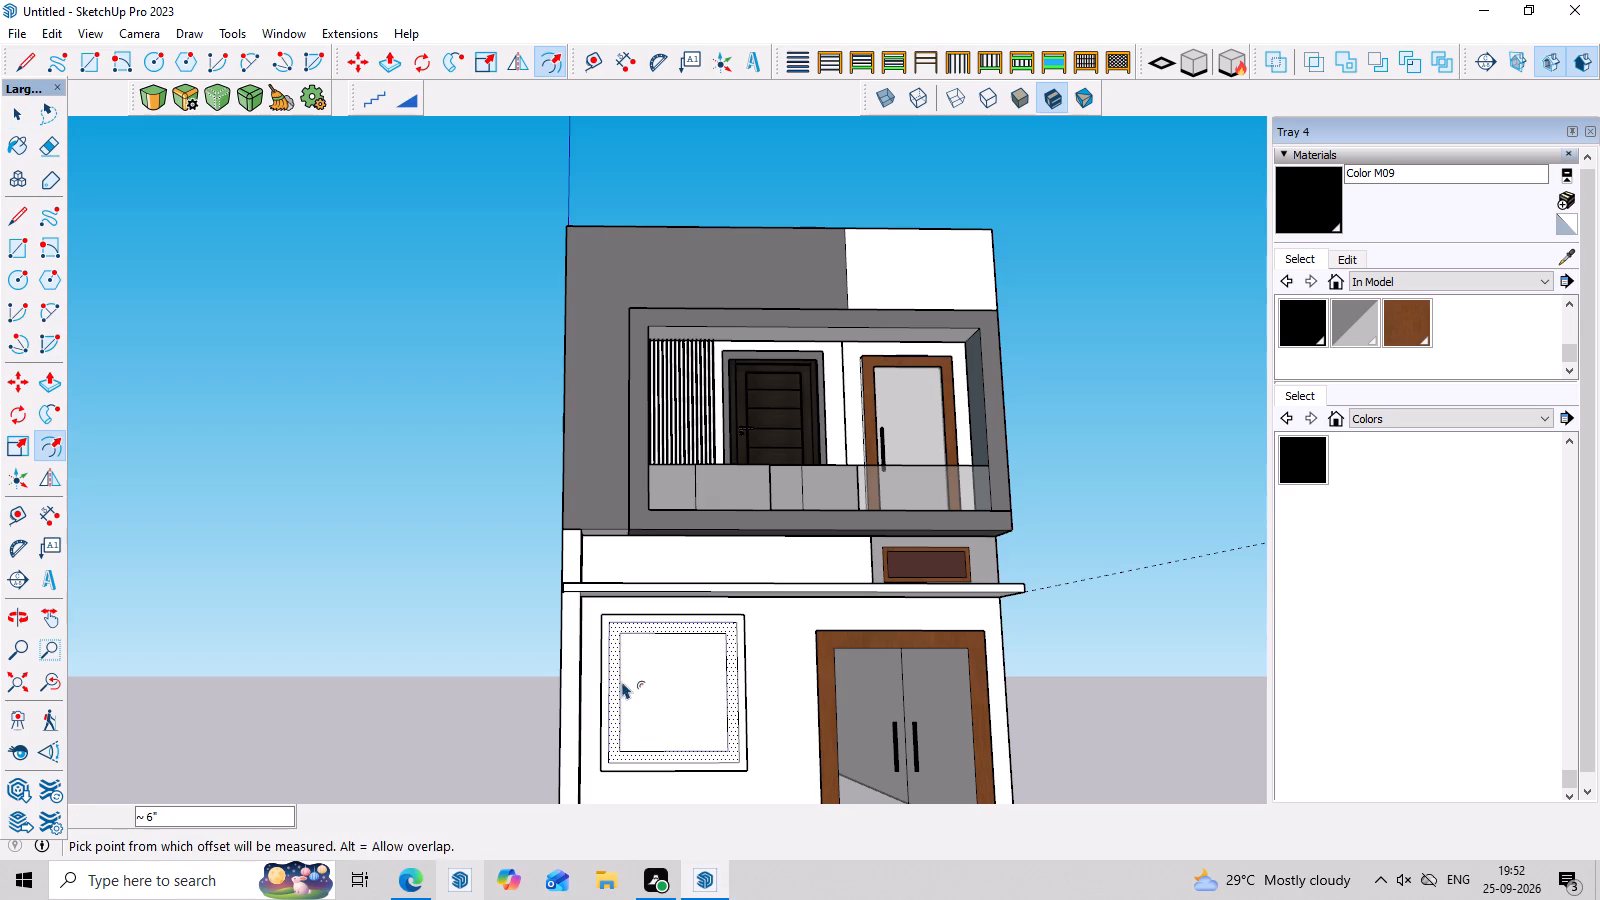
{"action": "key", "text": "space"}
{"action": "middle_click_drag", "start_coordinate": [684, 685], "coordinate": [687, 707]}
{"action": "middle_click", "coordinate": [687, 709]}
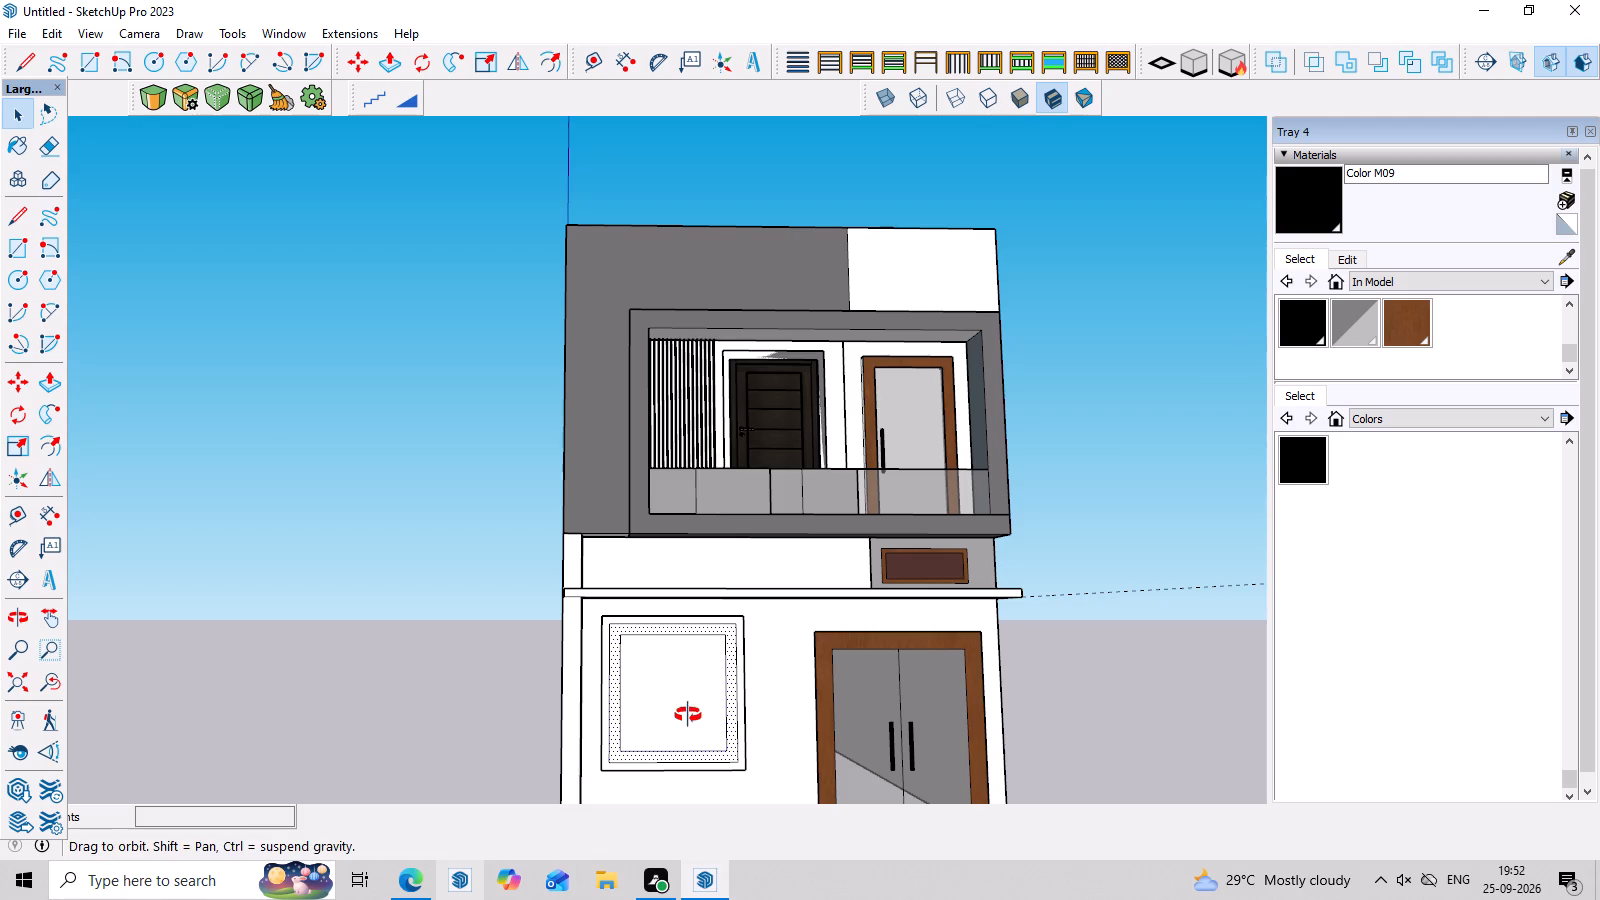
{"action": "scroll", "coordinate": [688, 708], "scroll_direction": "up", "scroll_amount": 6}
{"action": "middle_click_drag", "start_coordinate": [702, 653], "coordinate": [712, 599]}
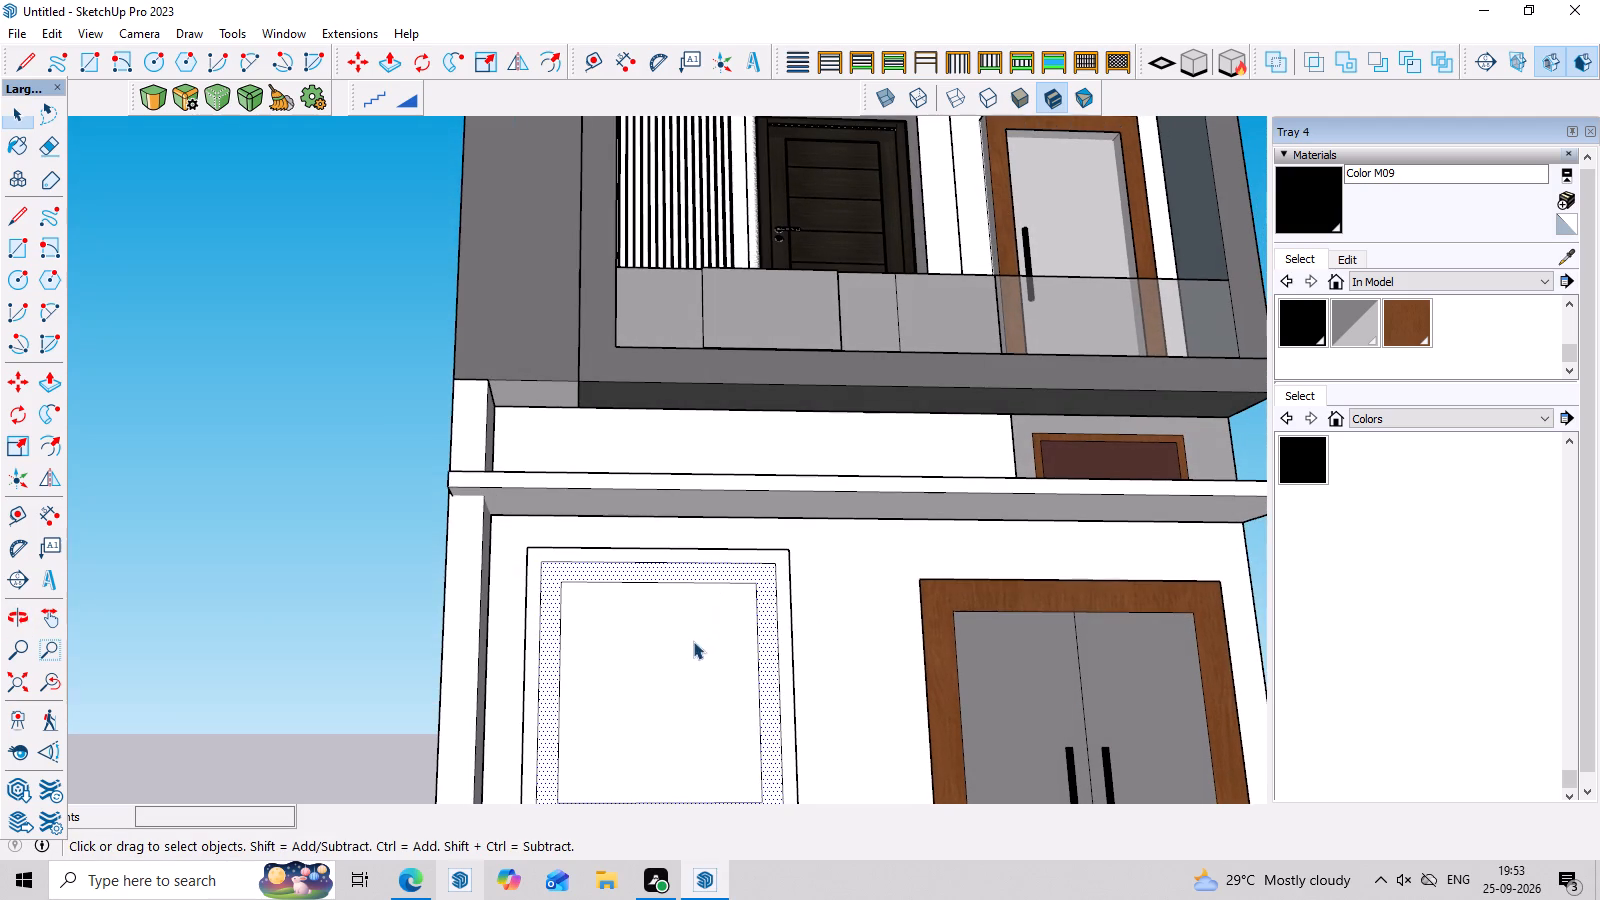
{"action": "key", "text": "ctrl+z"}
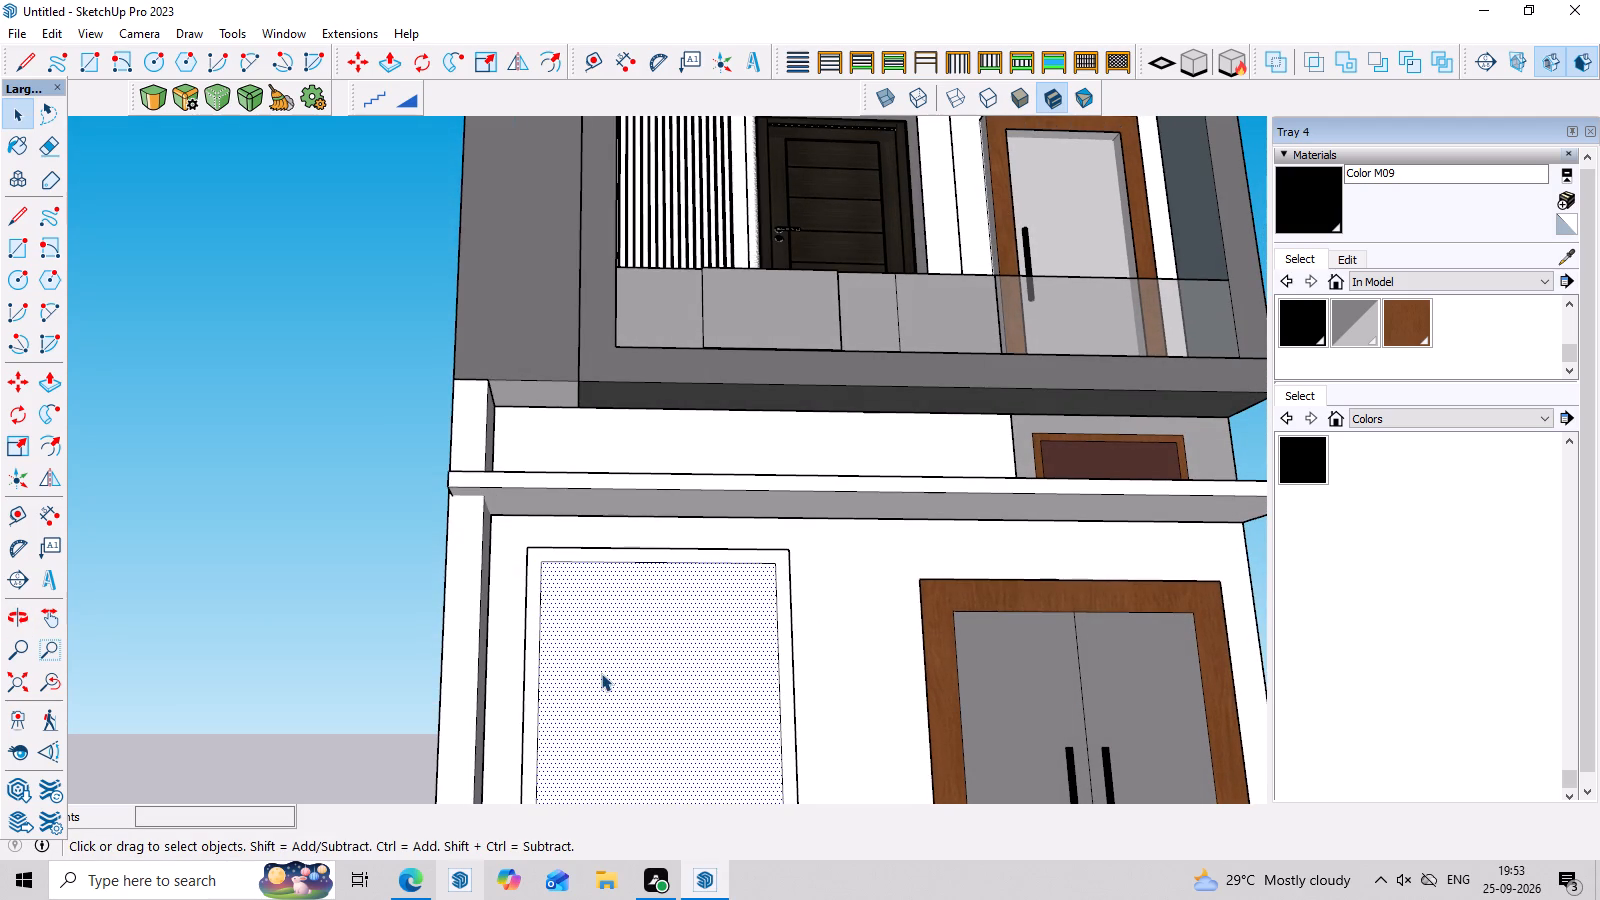
Offset the face inside the outer window frame inward by about 3" to form an inner frame.
{"action": "key", "text": "f"}
{"action": "left_click", "coordinate": [547, 663]}
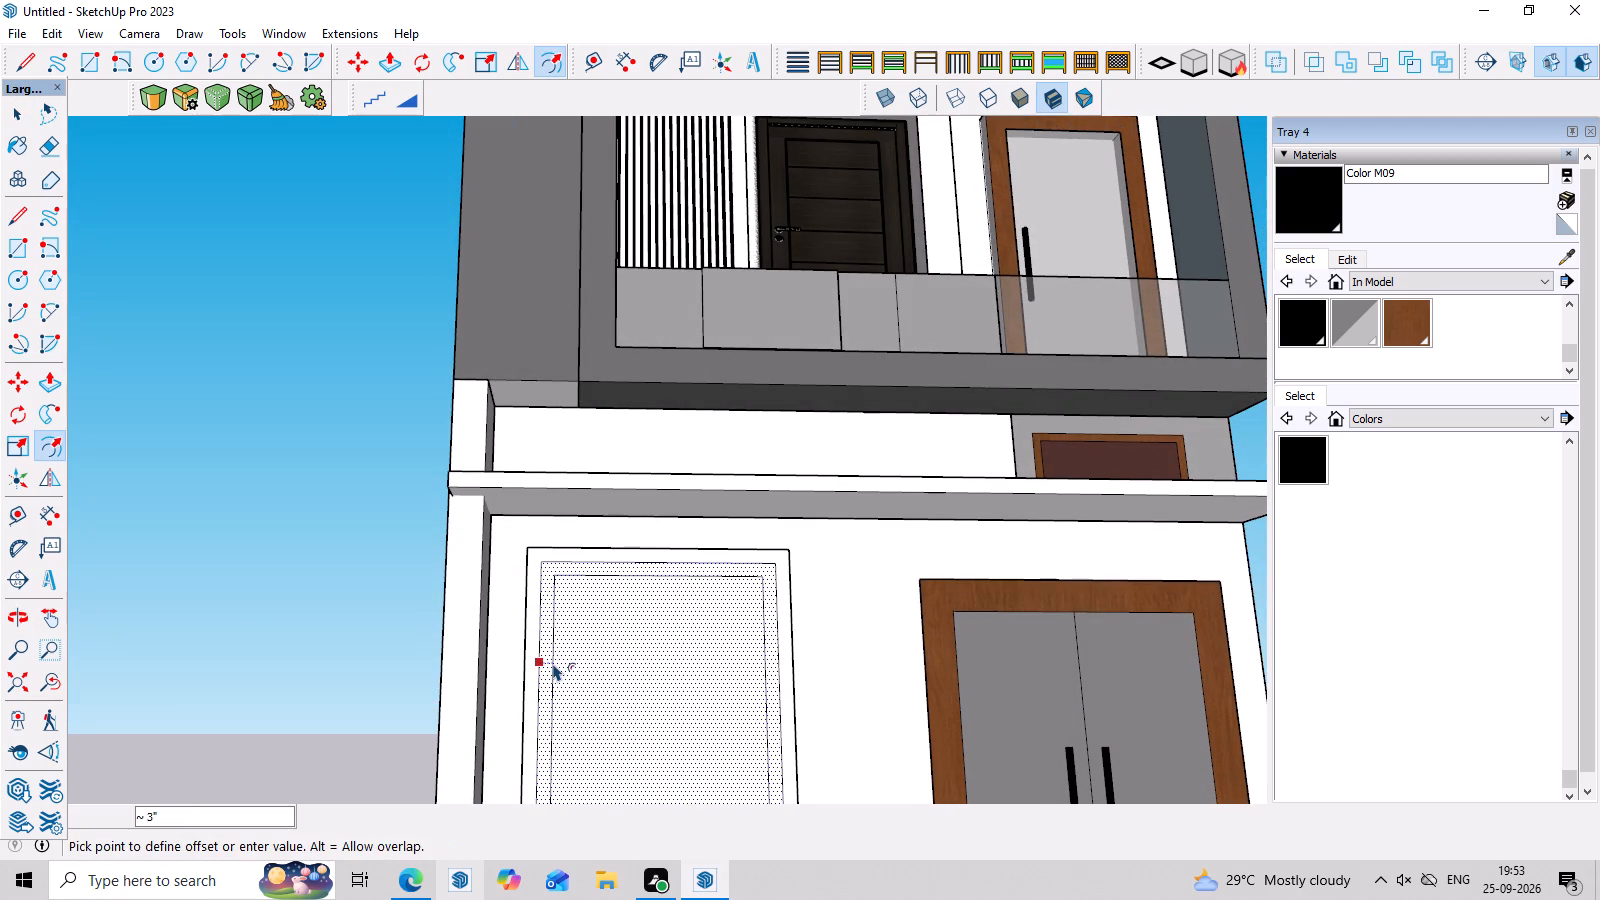
{"action": "left_click", "coordinate": [553, 663]}
{"action": "key", "text": "space"}
Draw a vertical line down the middle of the innermost window panel, from its bottom edge to its top edge.
{"action": "scroll", "coordinate": [647, 629], "scroll_direction": "down", "scroll_amount": 7}
{"action": "middle_click_drag", "start_coordinate": [684, 712], "coordinate": [684, 730]}
{"action": "scroll", "coordinate": [684, 730], "scroll_direction": "up", "scroll_amount": 2}
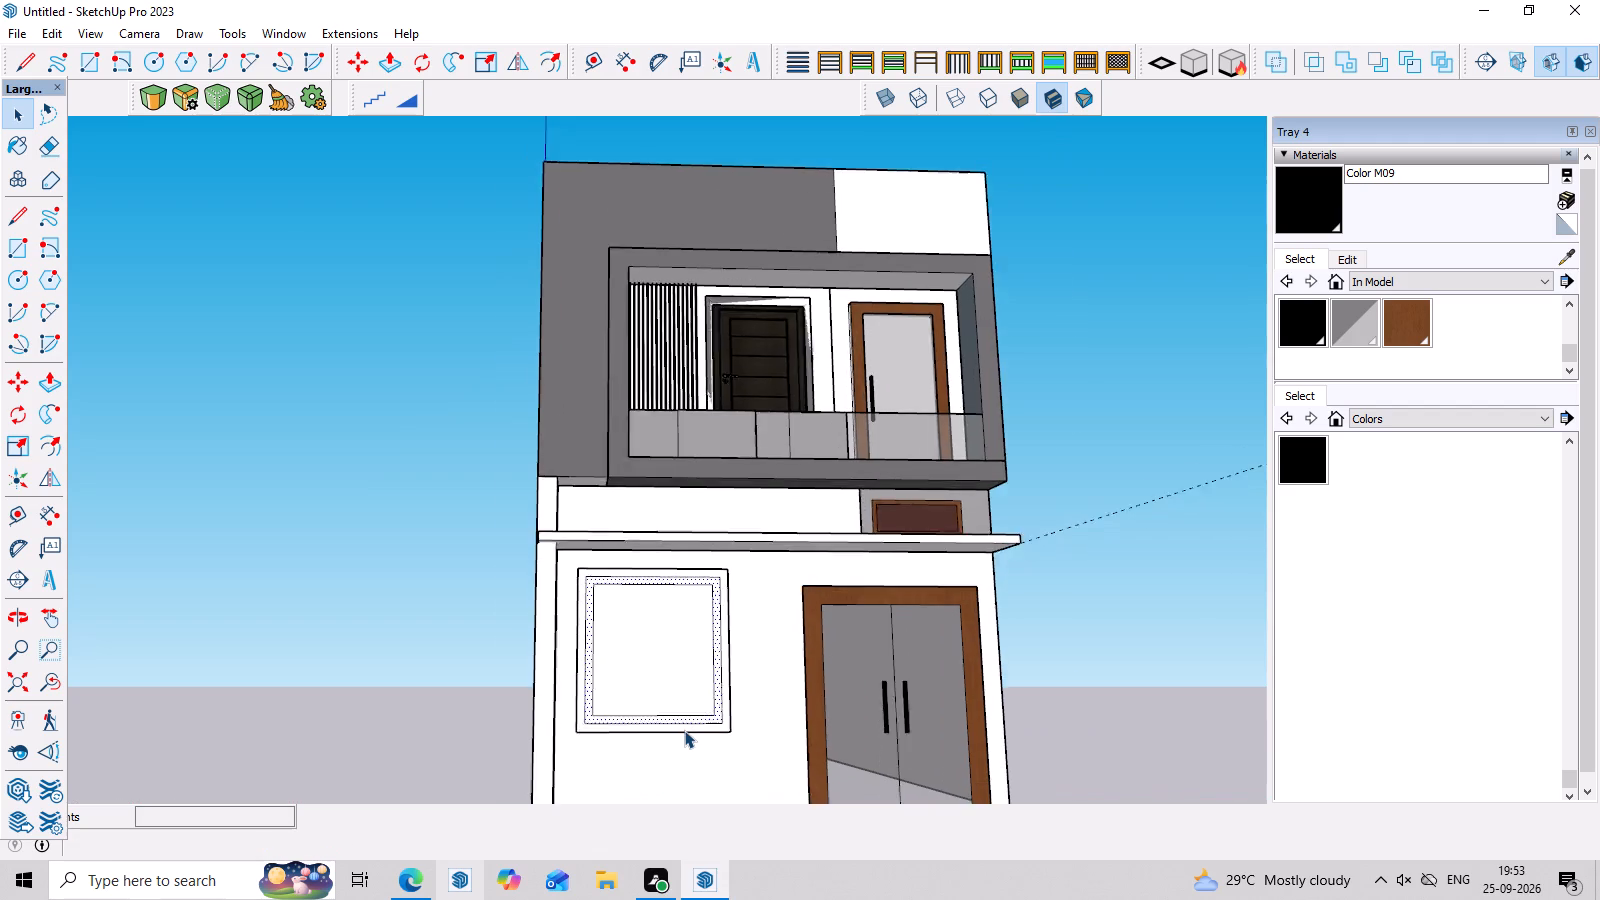
{"action": "scroll", "coordinate": [684, 730], "scroll_direction": "up", "scroll_amount": 1}
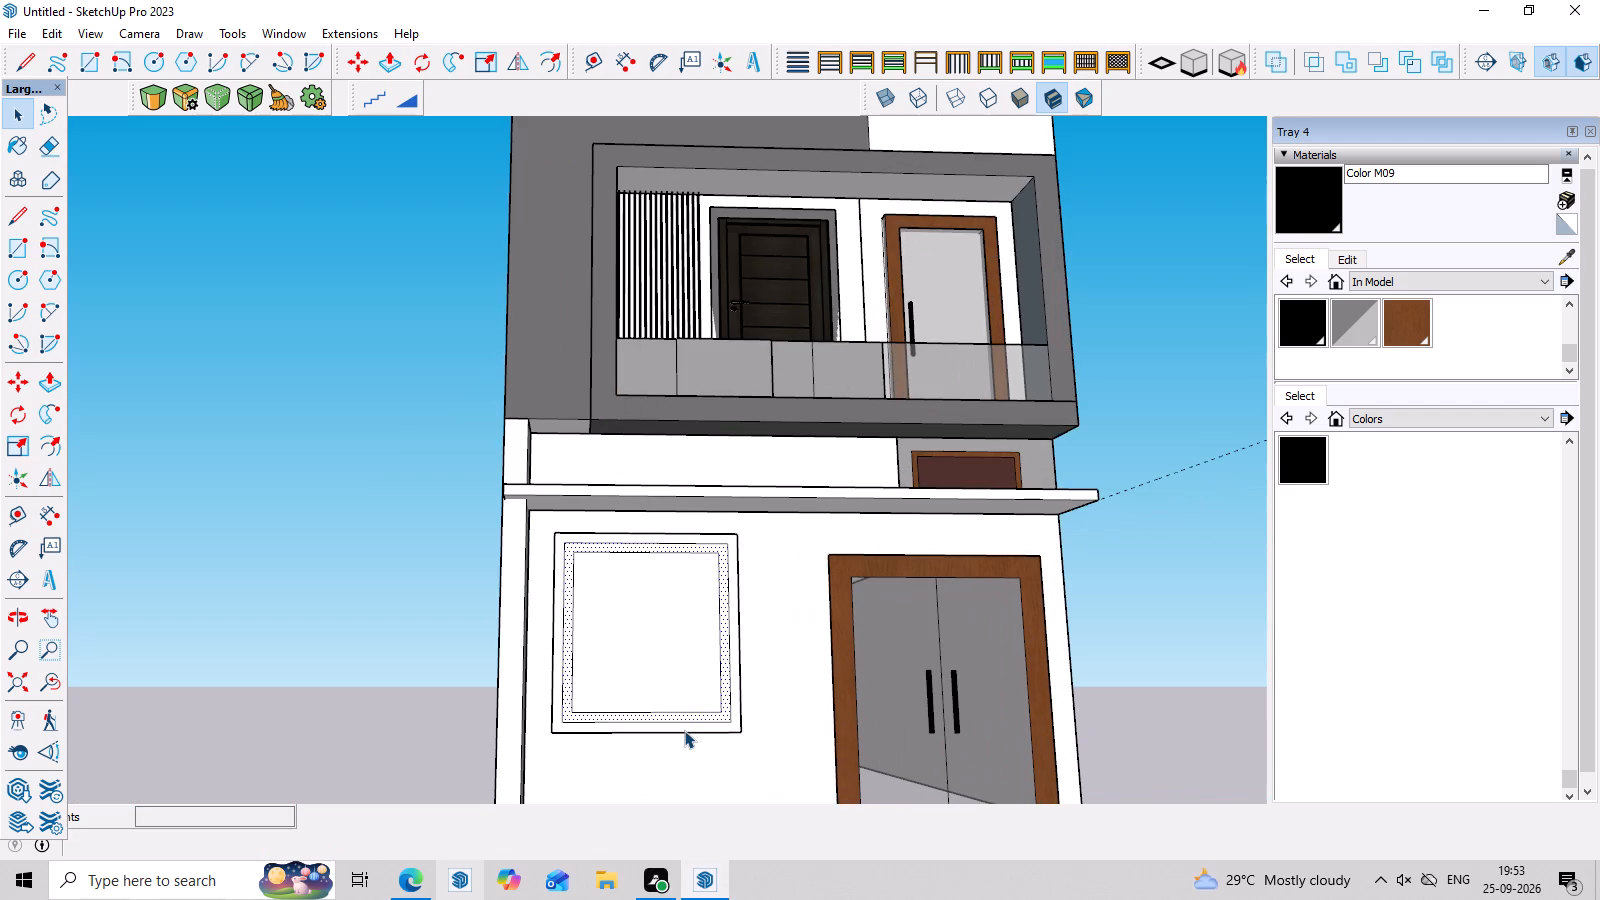
{"action": "key", "text": "l"}
{"action": "left_click", "coordinate": [641, 715]}
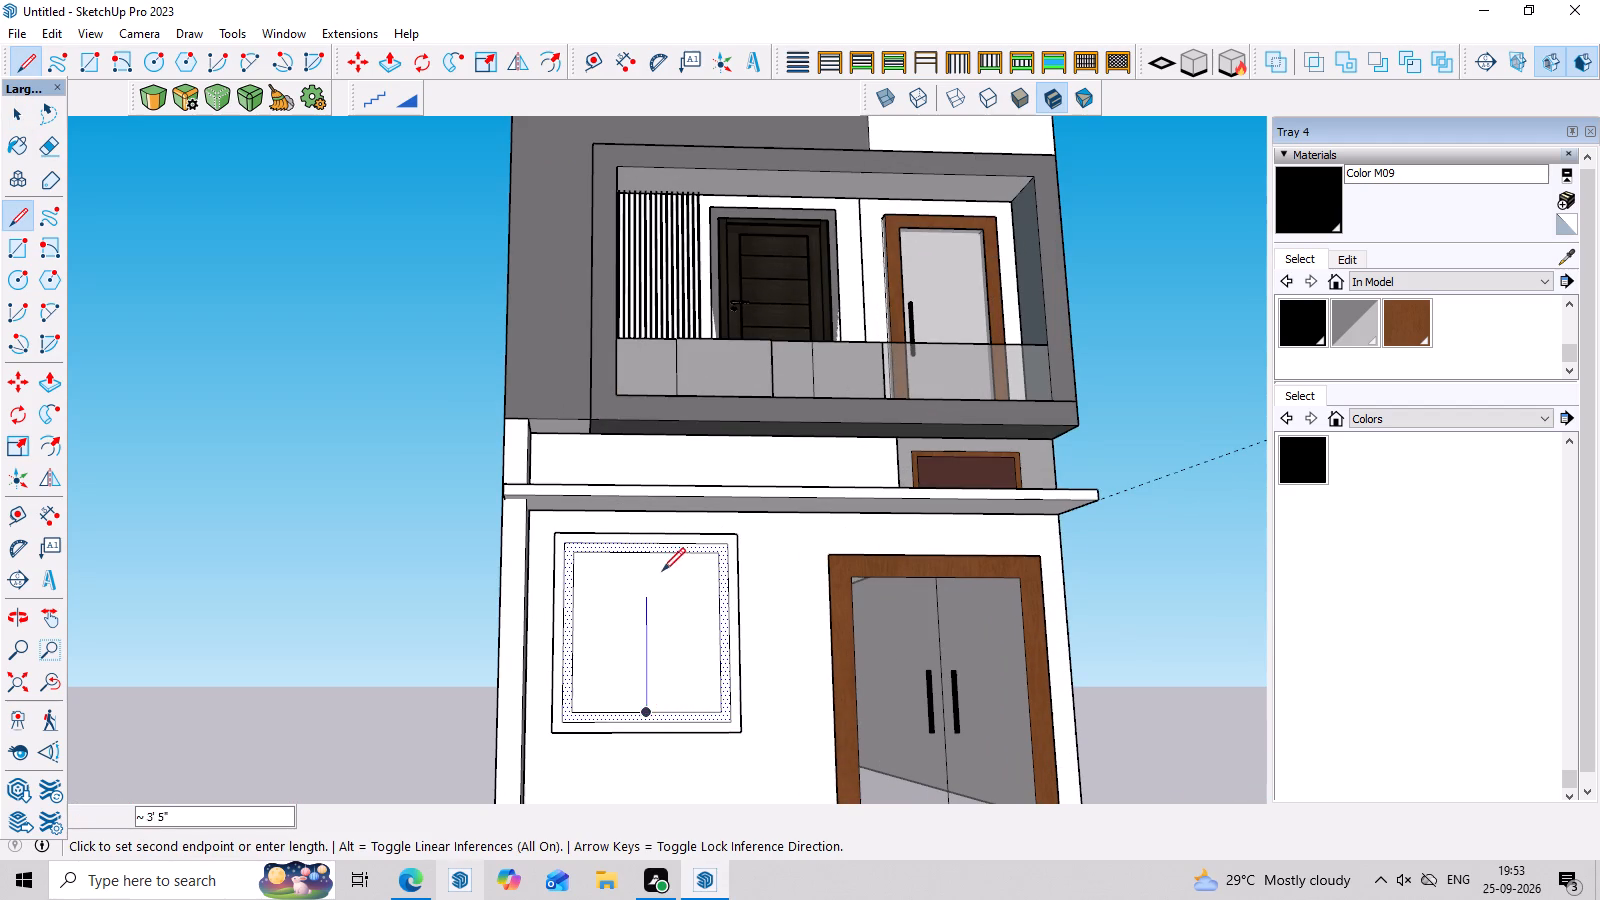
{"action": "left_click", "coordinate": [653, 554]}
{"action": "middle_click_drag", "start_coordinate": [702, 650], "coordinate": [692, 721]}
{"action": "key", "text": "space"}
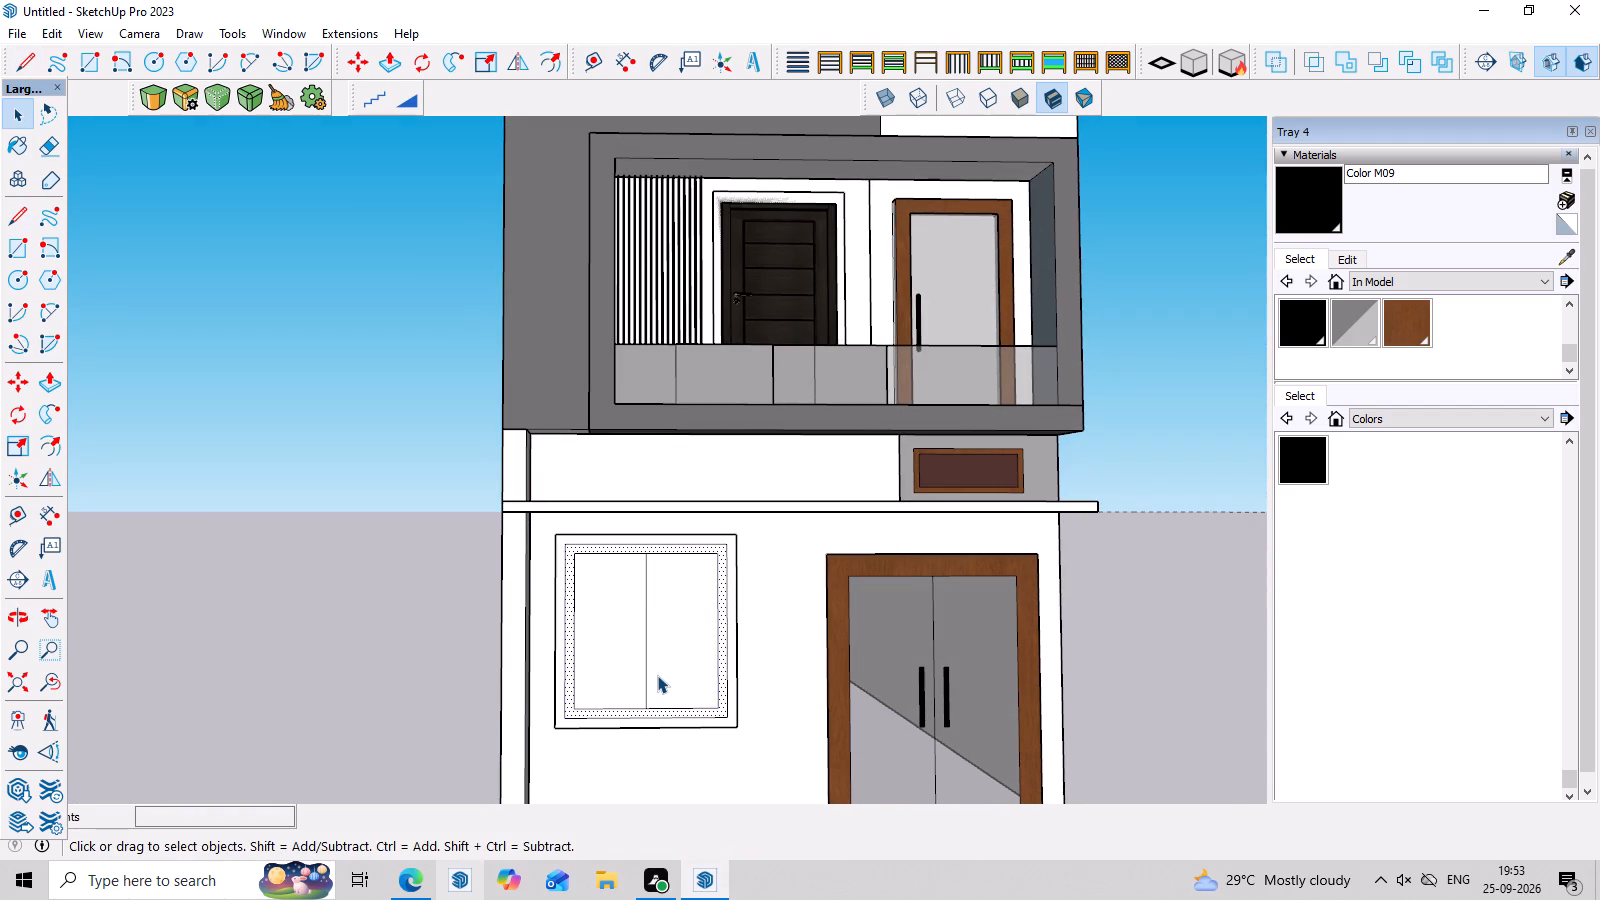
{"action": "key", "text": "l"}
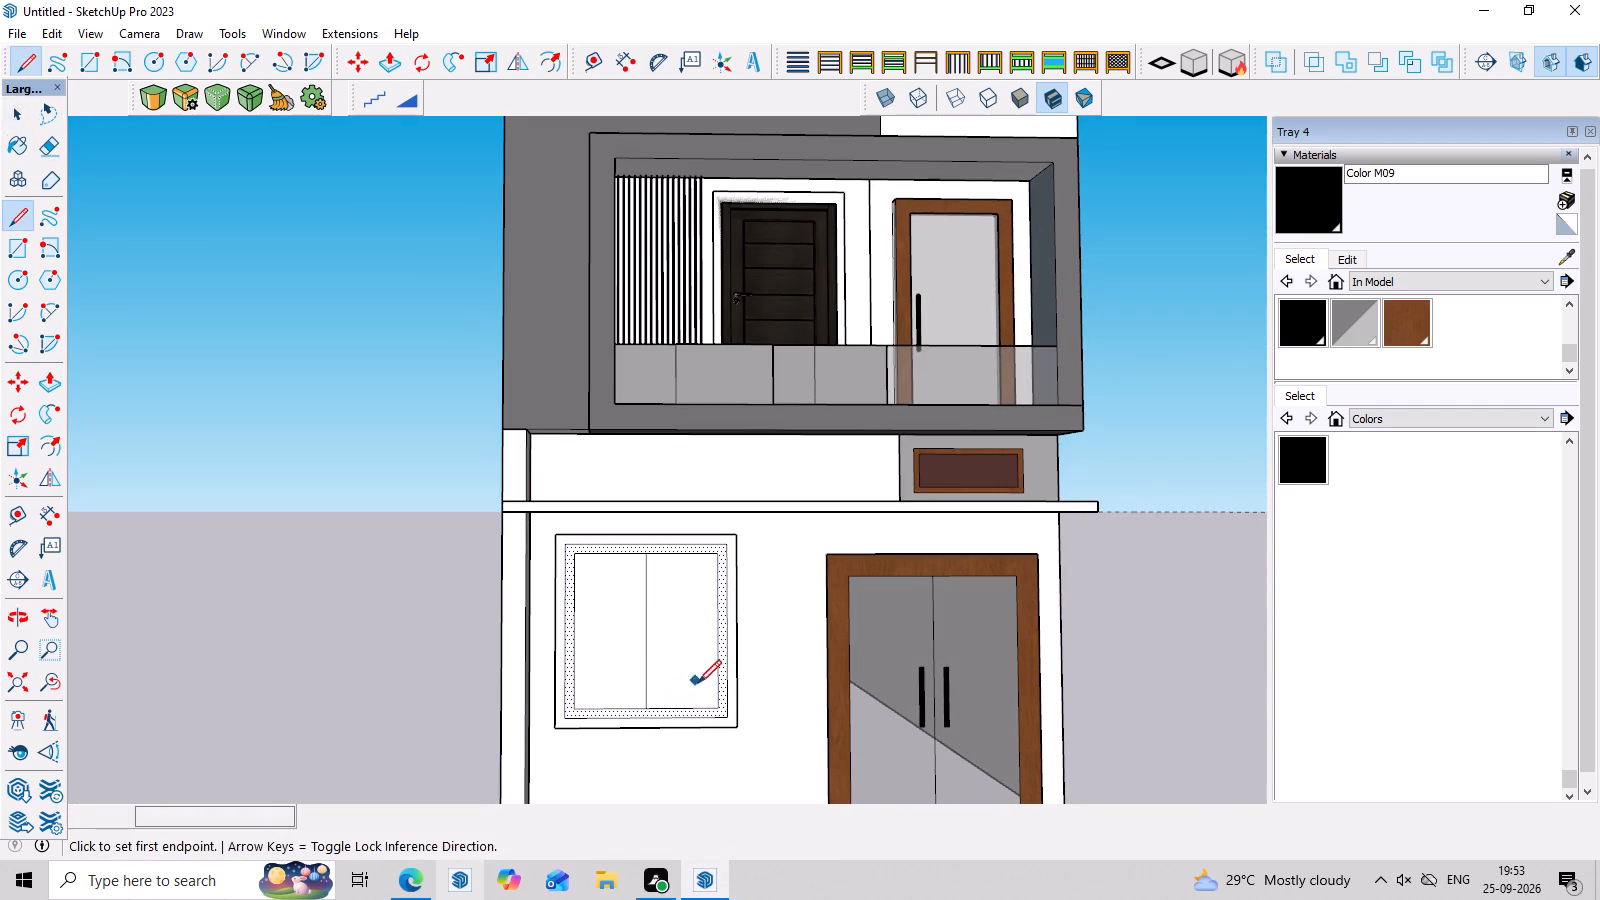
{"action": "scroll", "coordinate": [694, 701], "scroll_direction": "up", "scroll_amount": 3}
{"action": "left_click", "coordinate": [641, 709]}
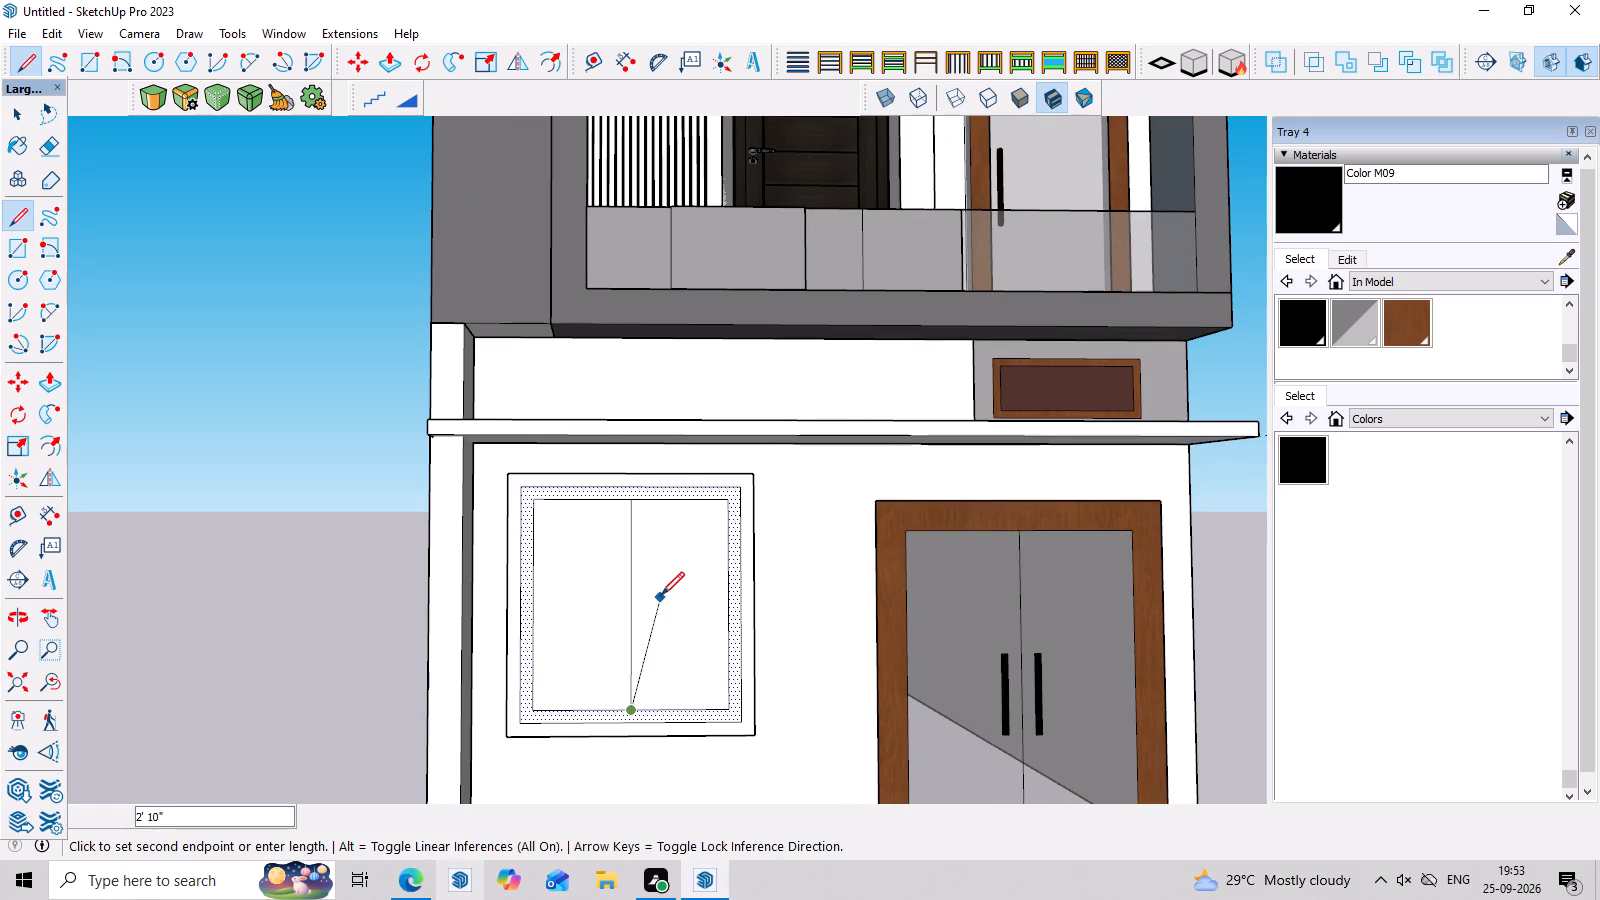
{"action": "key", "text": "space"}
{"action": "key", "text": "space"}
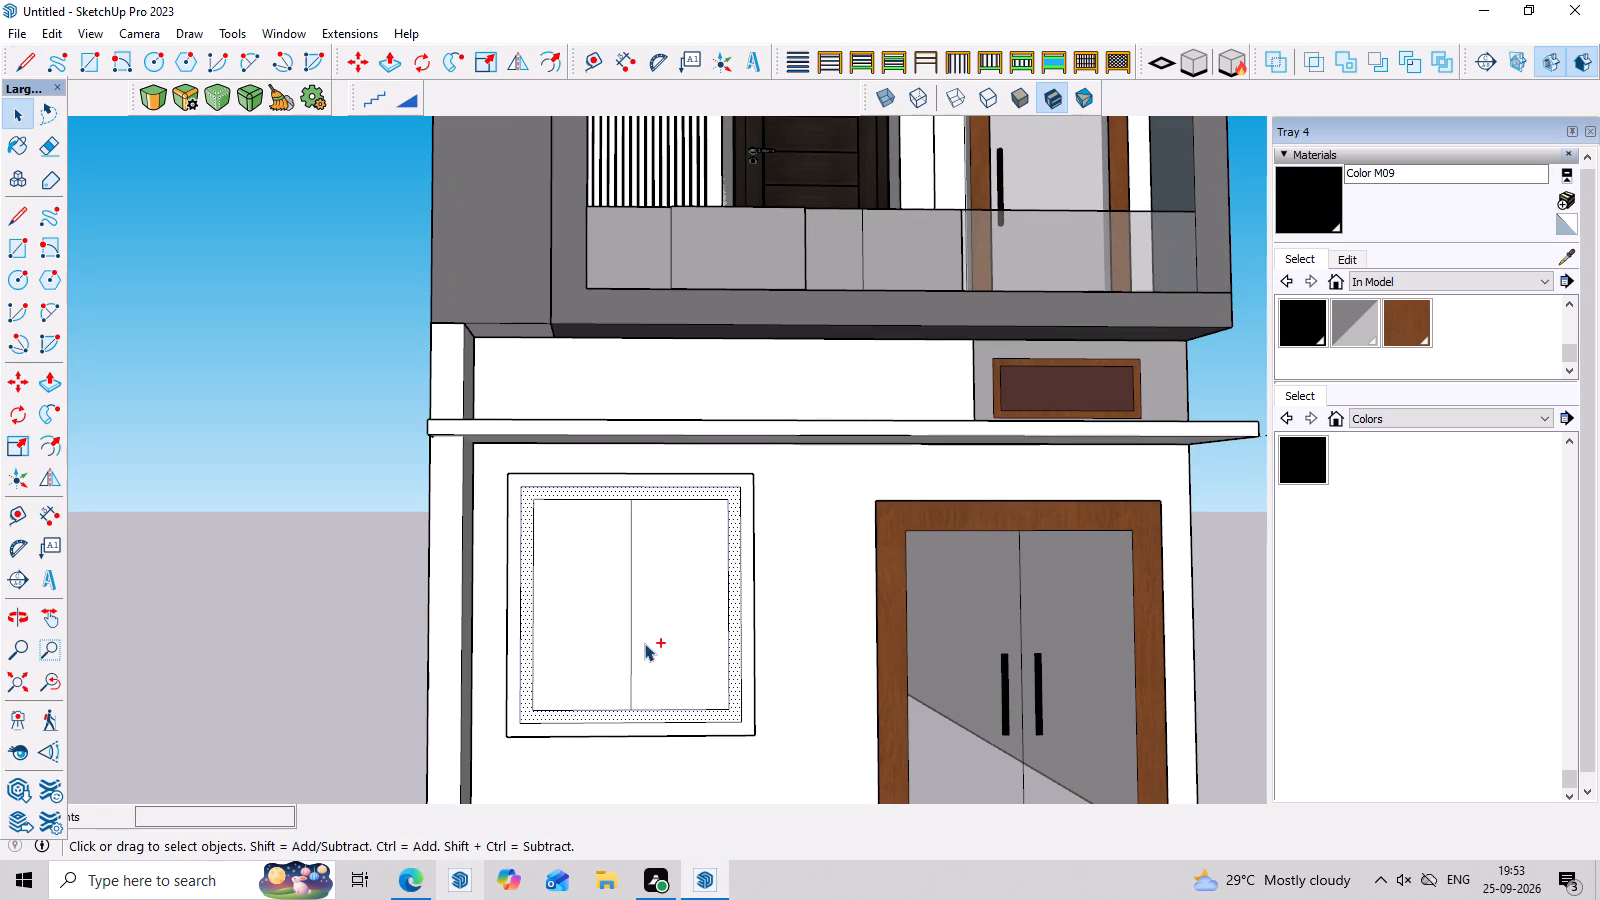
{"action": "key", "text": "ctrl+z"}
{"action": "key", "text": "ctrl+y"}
Draw a second vertical line about 5' 2" long close beside the window's centre line, outlining a narrow mullion.
{"action": "key", "text": "l"}
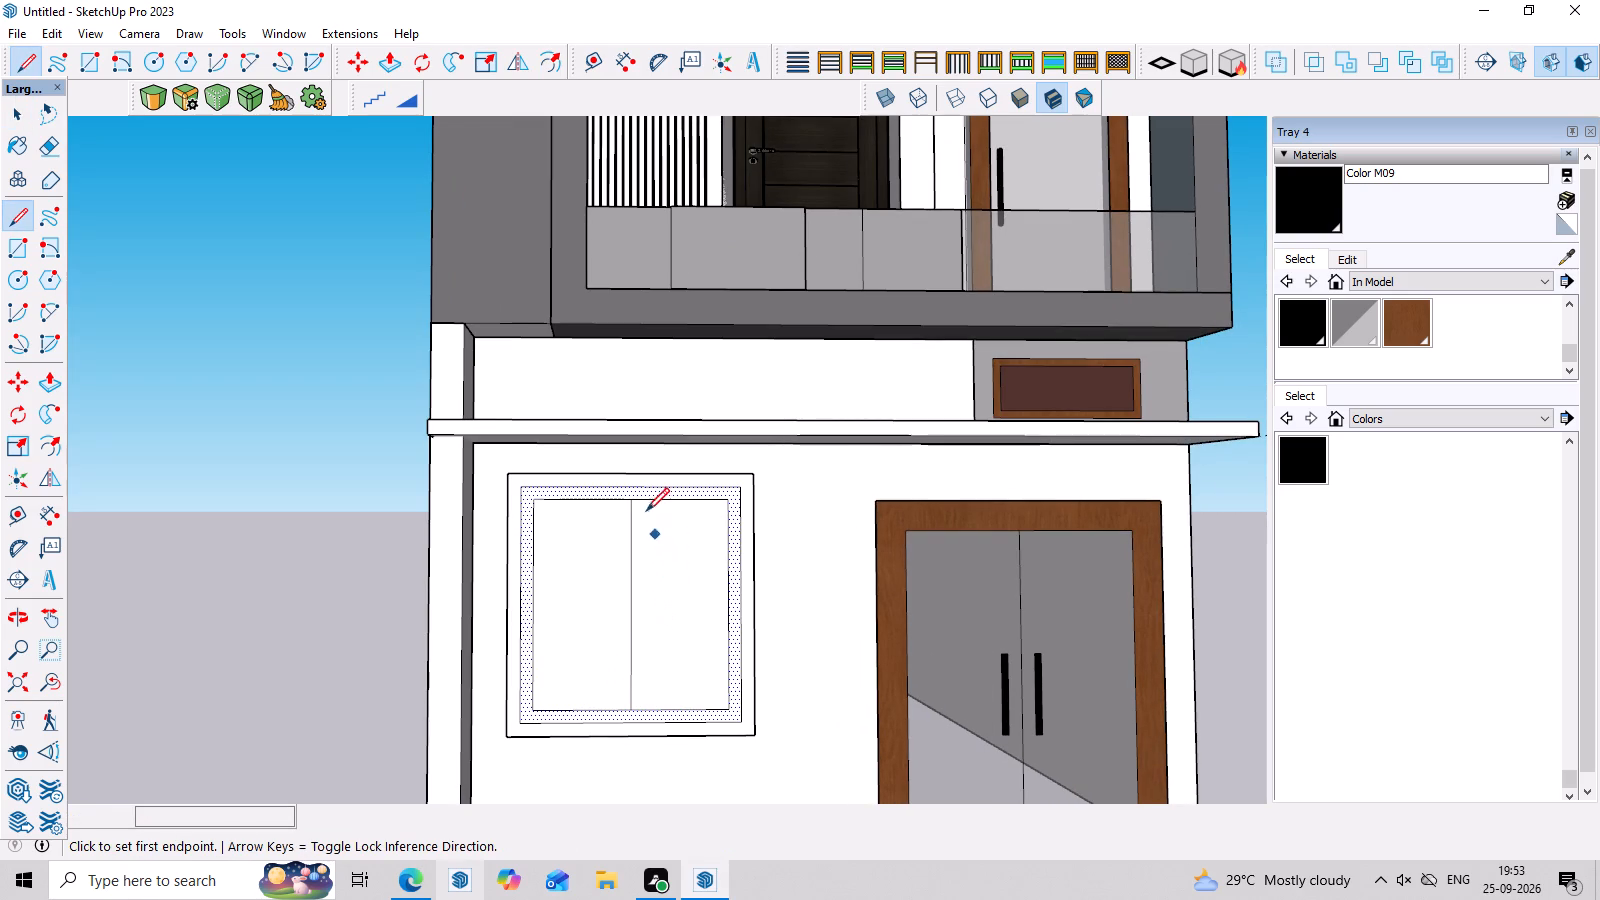
{"action": "left_click", "coordinate": [646, 498]}
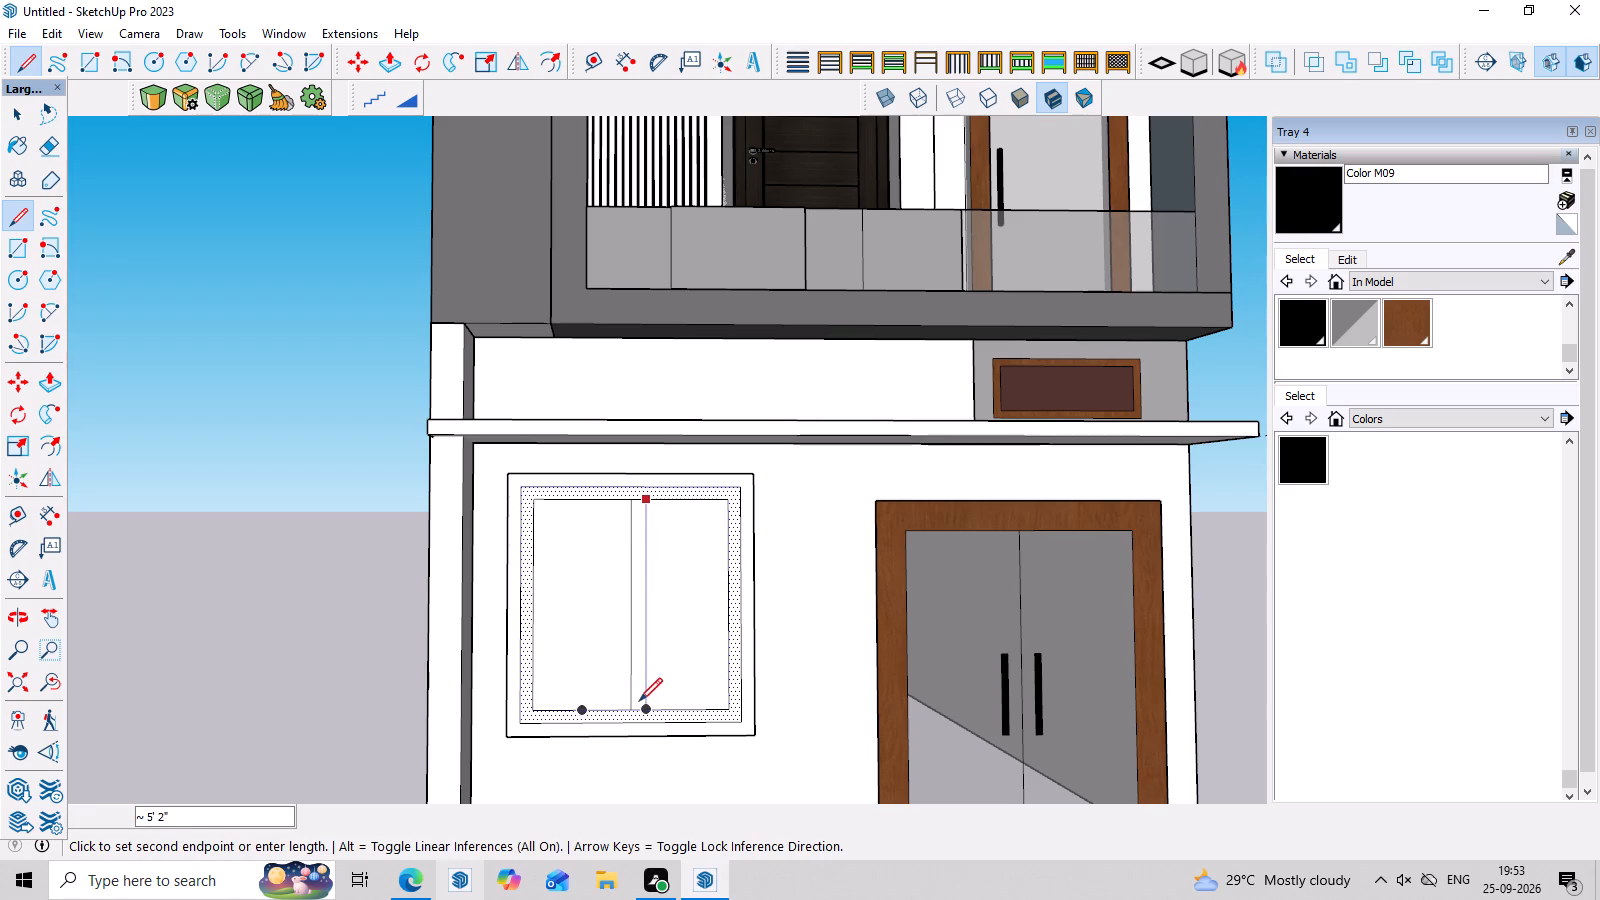
{"action": "left_click", "coordinate": [651, 712]}
{"action": "key", "text": "space"}
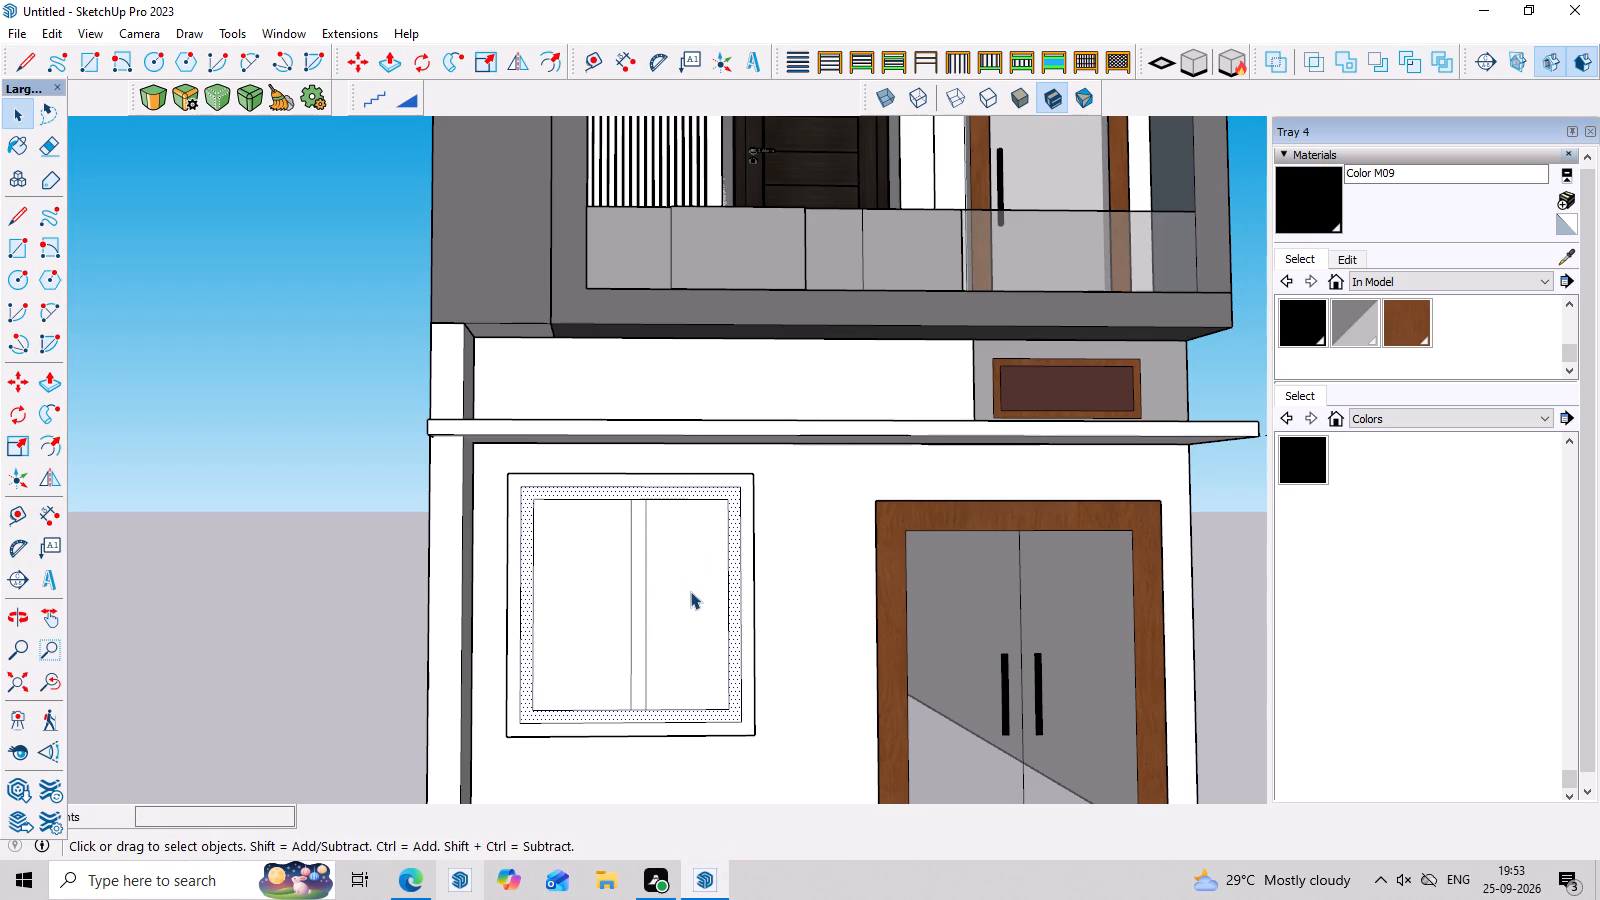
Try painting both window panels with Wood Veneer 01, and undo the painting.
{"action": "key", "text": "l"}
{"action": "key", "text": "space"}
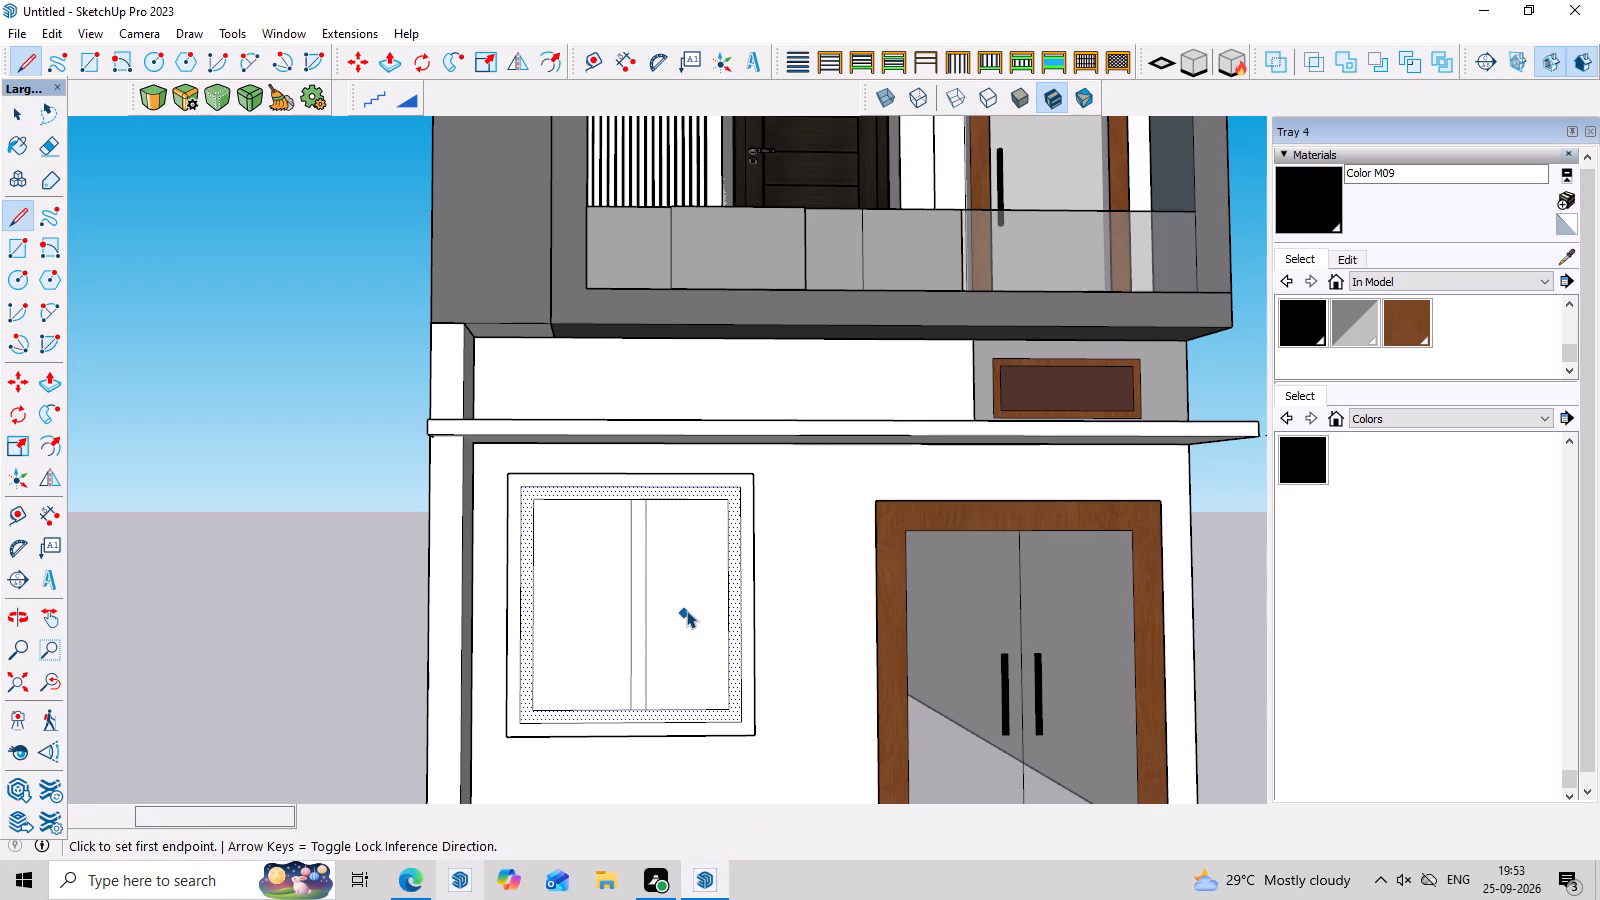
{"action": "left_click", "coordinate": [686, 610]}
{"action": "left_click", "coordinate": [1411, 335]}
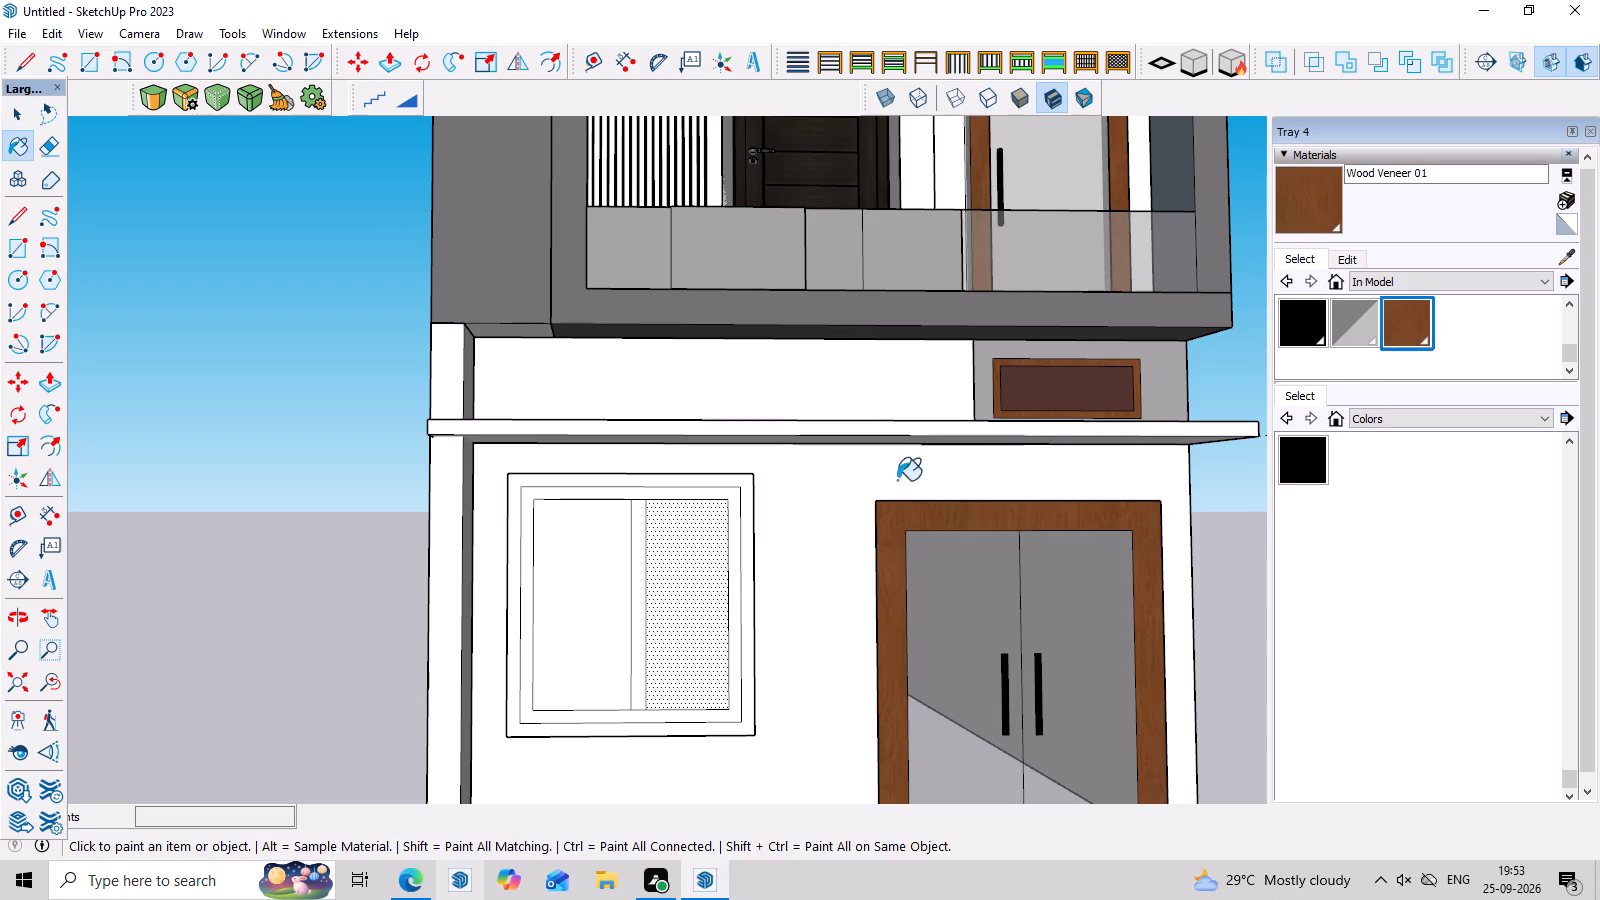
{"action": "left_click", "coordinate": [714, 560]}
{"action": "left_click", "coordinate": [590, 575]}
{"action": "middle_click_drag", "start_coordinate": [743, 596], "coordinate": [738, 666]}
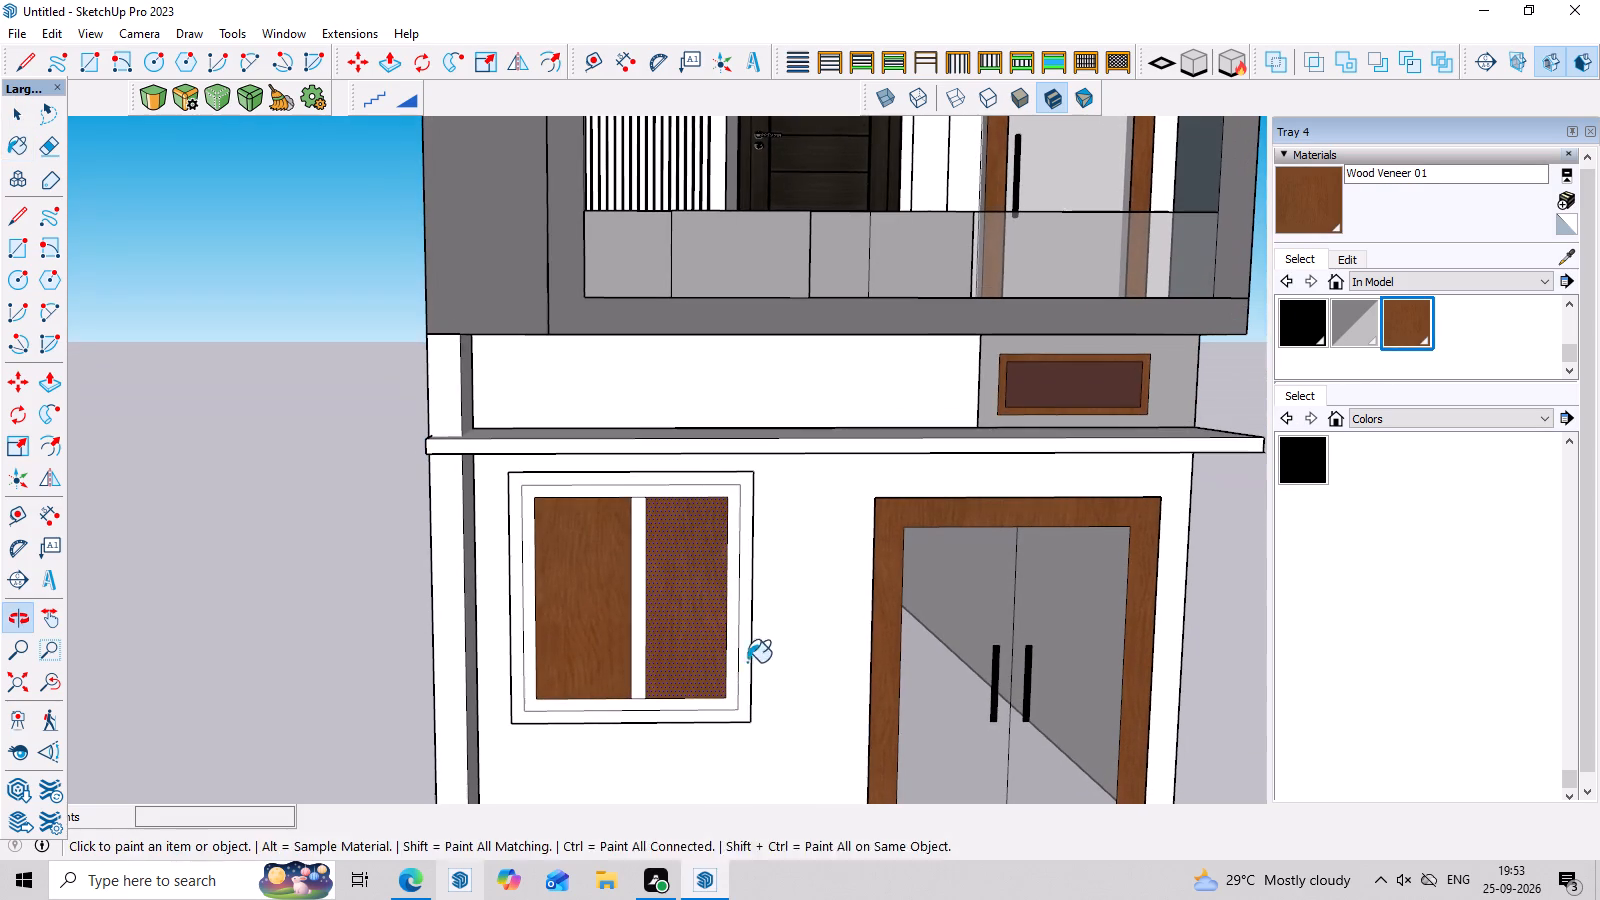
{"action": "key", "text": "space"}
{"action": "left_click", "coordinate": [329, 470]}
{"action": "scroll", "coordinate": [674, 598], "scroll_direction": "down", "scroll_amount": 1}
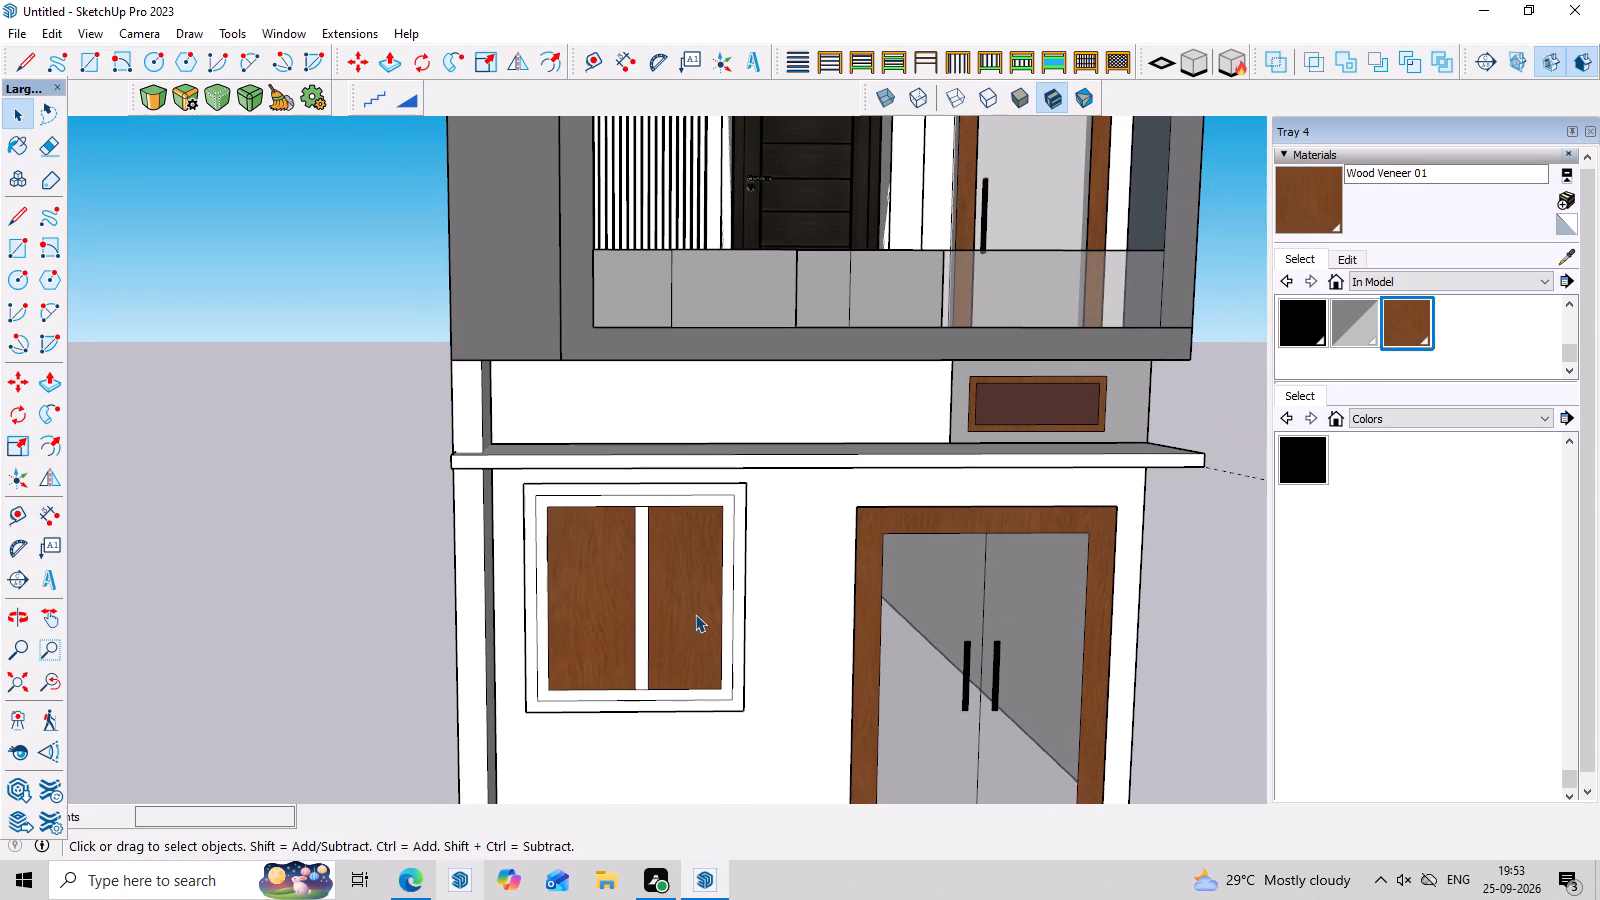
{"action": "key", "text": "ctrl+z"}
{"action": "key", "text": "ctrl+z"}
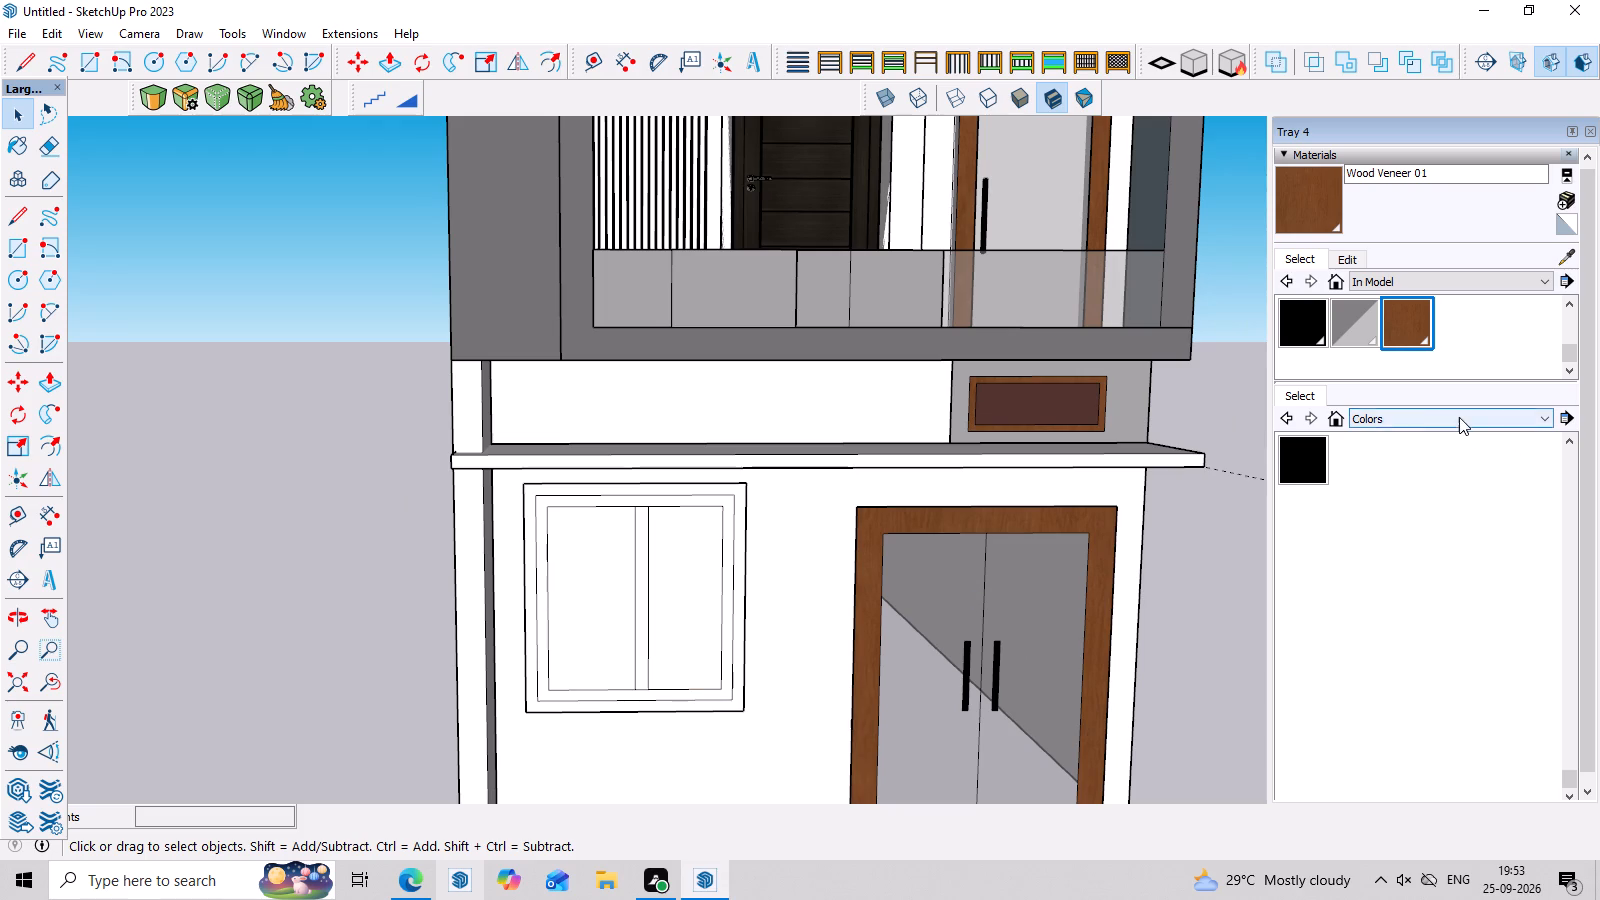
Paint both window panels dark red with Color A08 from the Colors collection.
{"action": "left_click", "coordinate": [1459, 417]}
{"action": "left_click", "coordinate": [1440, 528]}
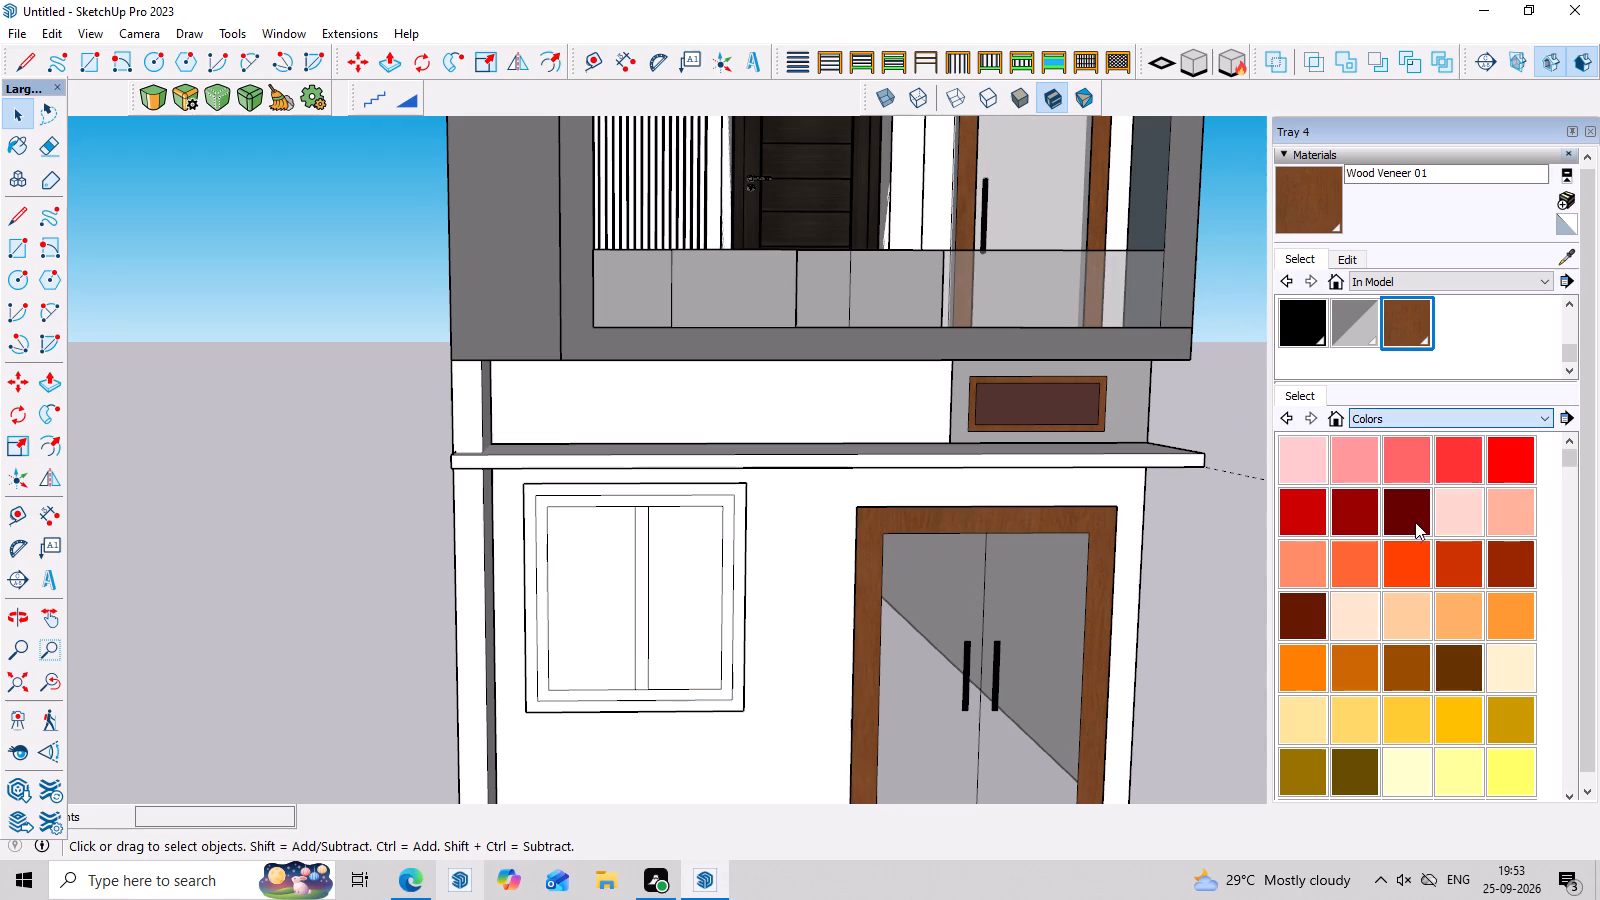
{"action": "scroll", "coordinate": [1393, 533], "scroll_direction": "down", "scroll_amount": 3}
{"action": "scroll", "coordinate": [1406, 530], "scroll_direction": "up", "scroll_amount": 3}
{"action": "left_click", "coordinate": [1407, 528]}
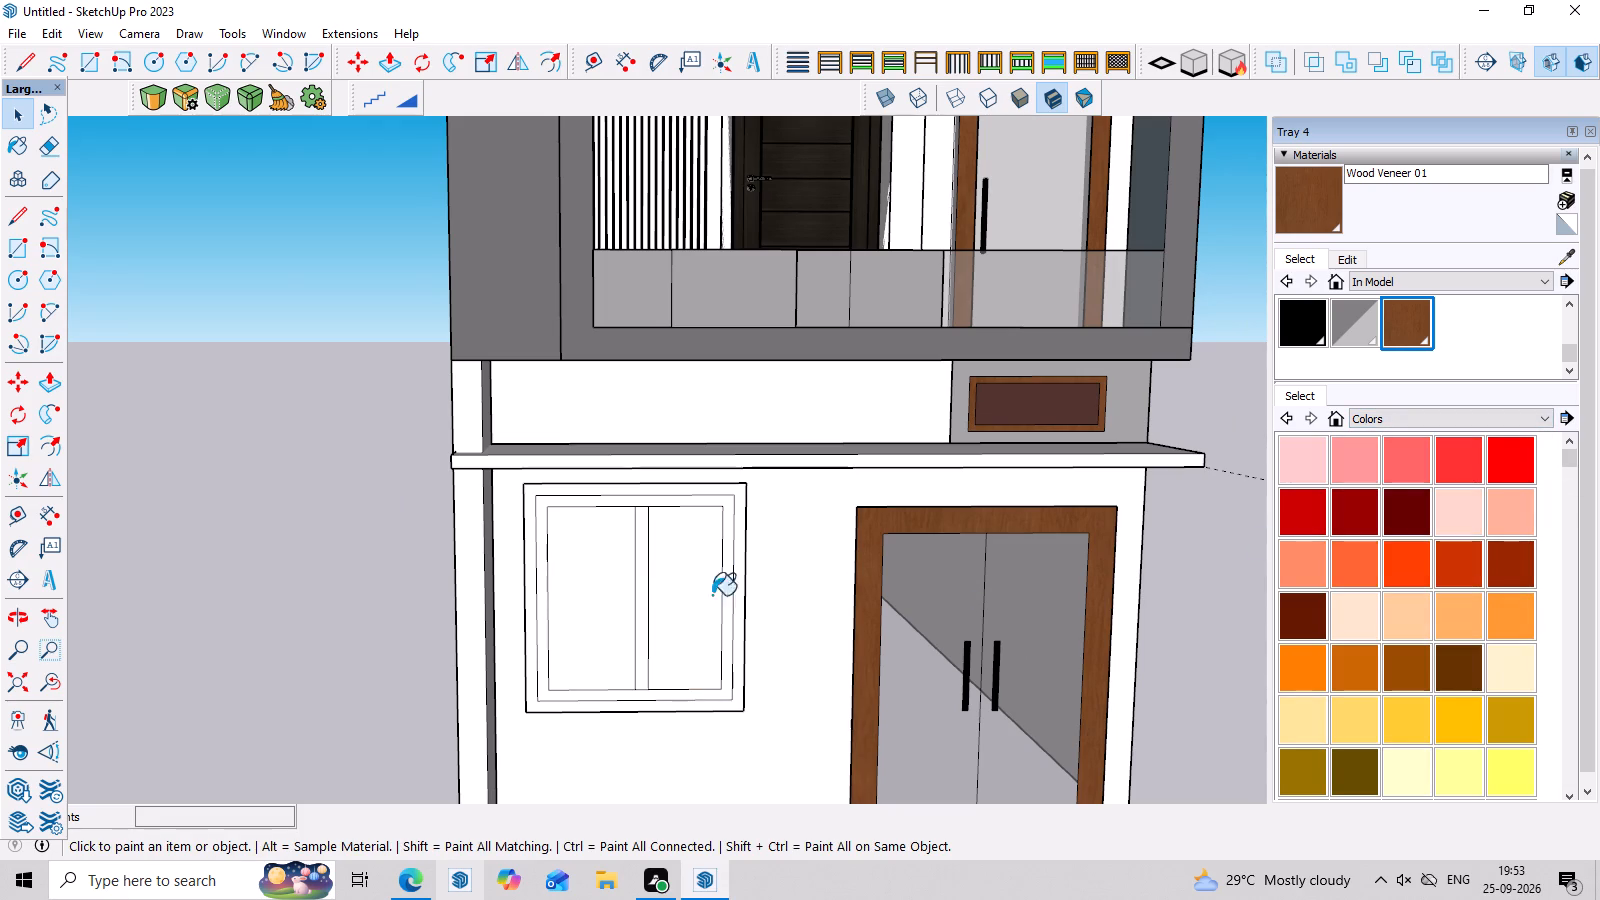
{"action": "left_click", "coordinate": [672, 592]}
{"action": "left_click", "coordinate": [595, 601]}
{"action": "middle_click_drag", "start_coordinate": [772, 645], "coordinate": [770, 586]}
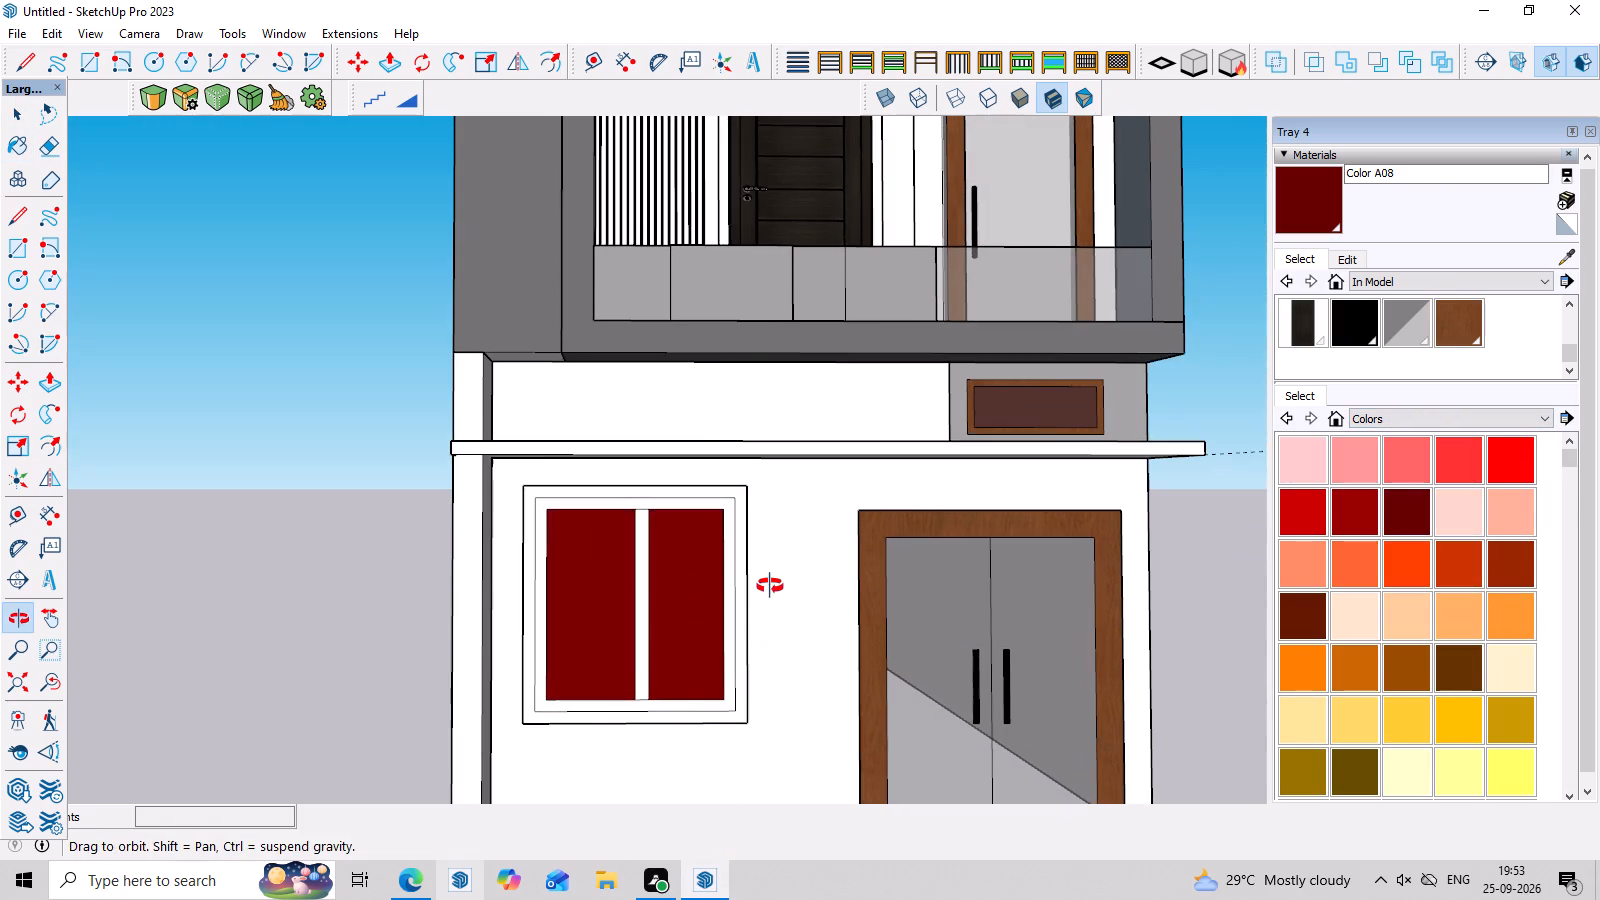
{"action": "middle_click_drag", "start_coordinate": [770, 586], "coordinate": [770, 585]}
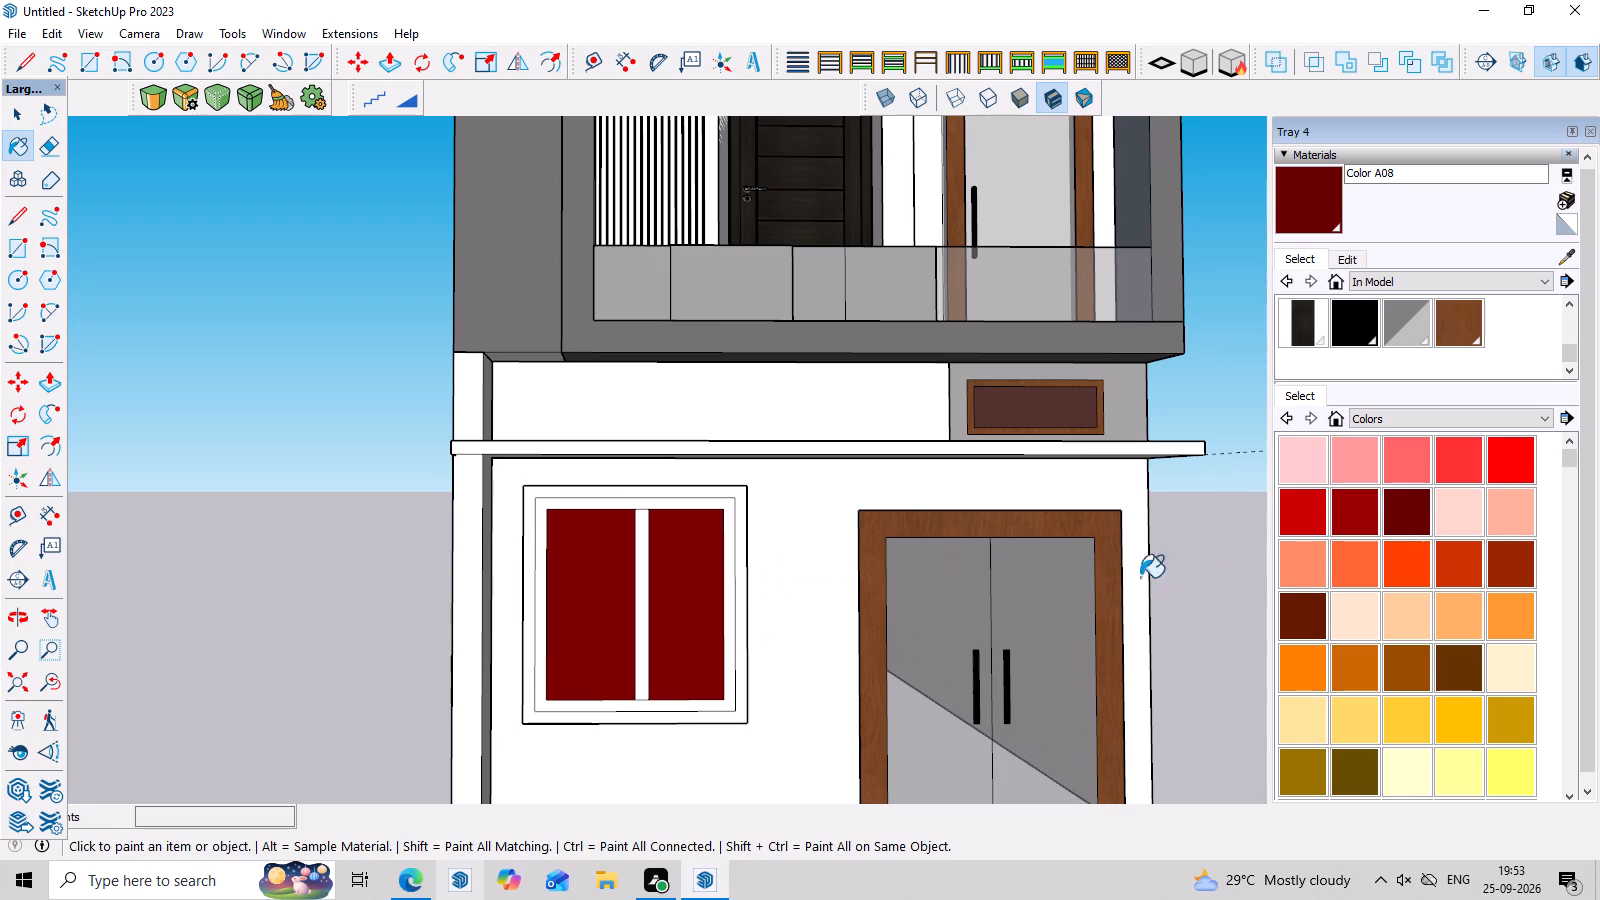
Paint the window's centre mullion and inner frame grey with Color M05.
{"action": "scroll", "coordinate": [1321, 598], "scroll_direction": "down", "scroll_amount": 18}
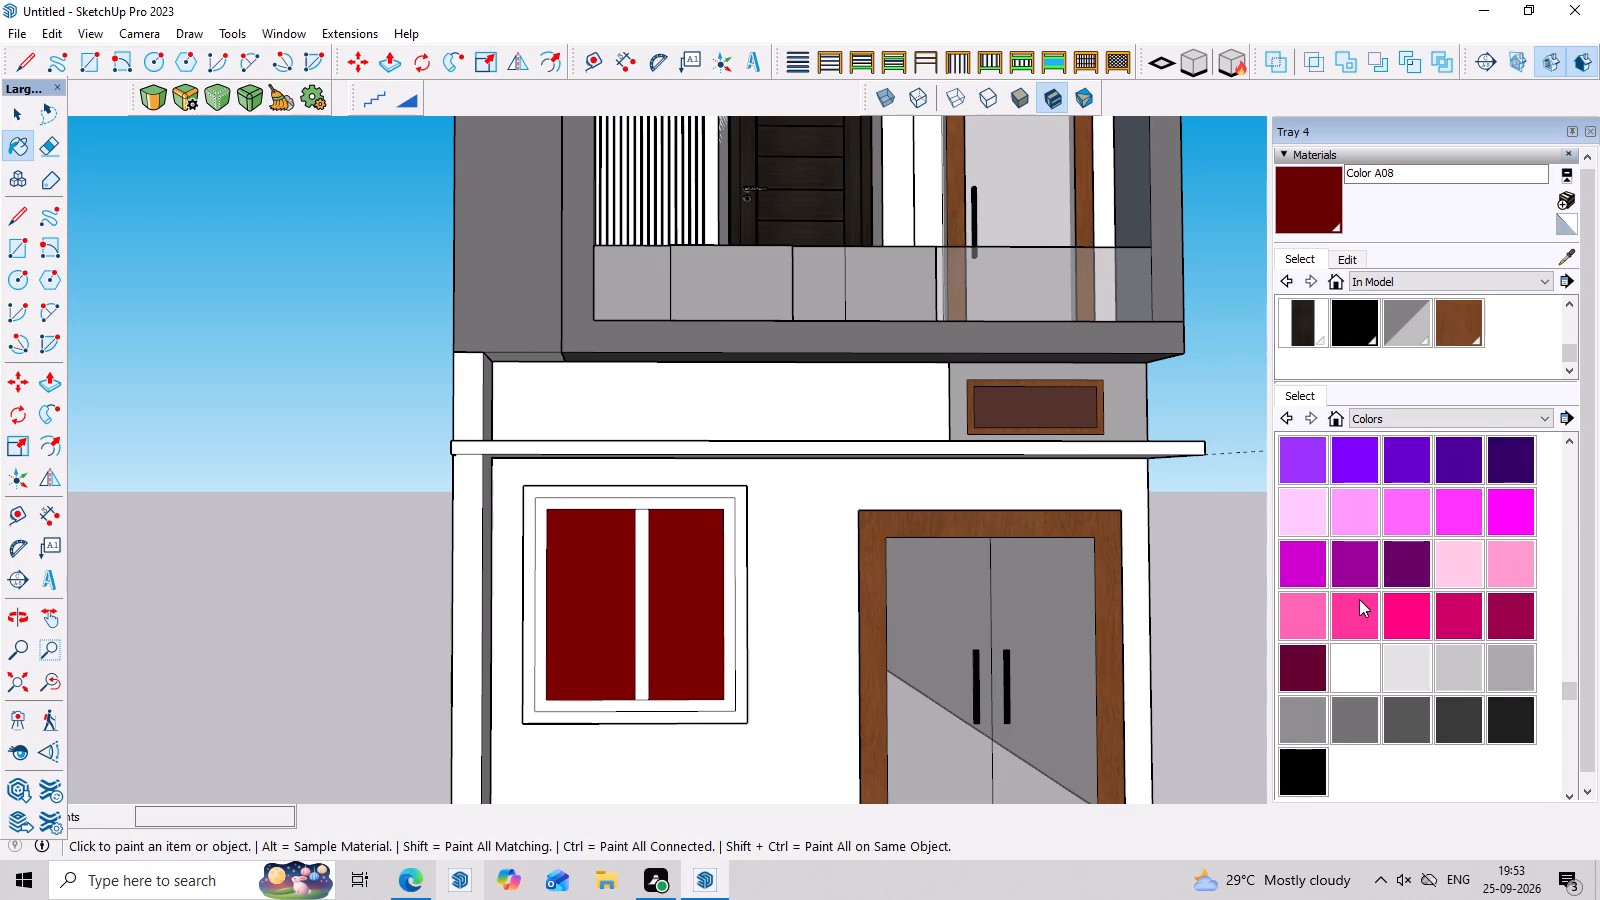
{"action": "scroll", "coordinate": [1359, 599], "scroll_direction": "down", "scroll_amount": 1}
{"action": "left_click", "coordinate": [1370, 570]}
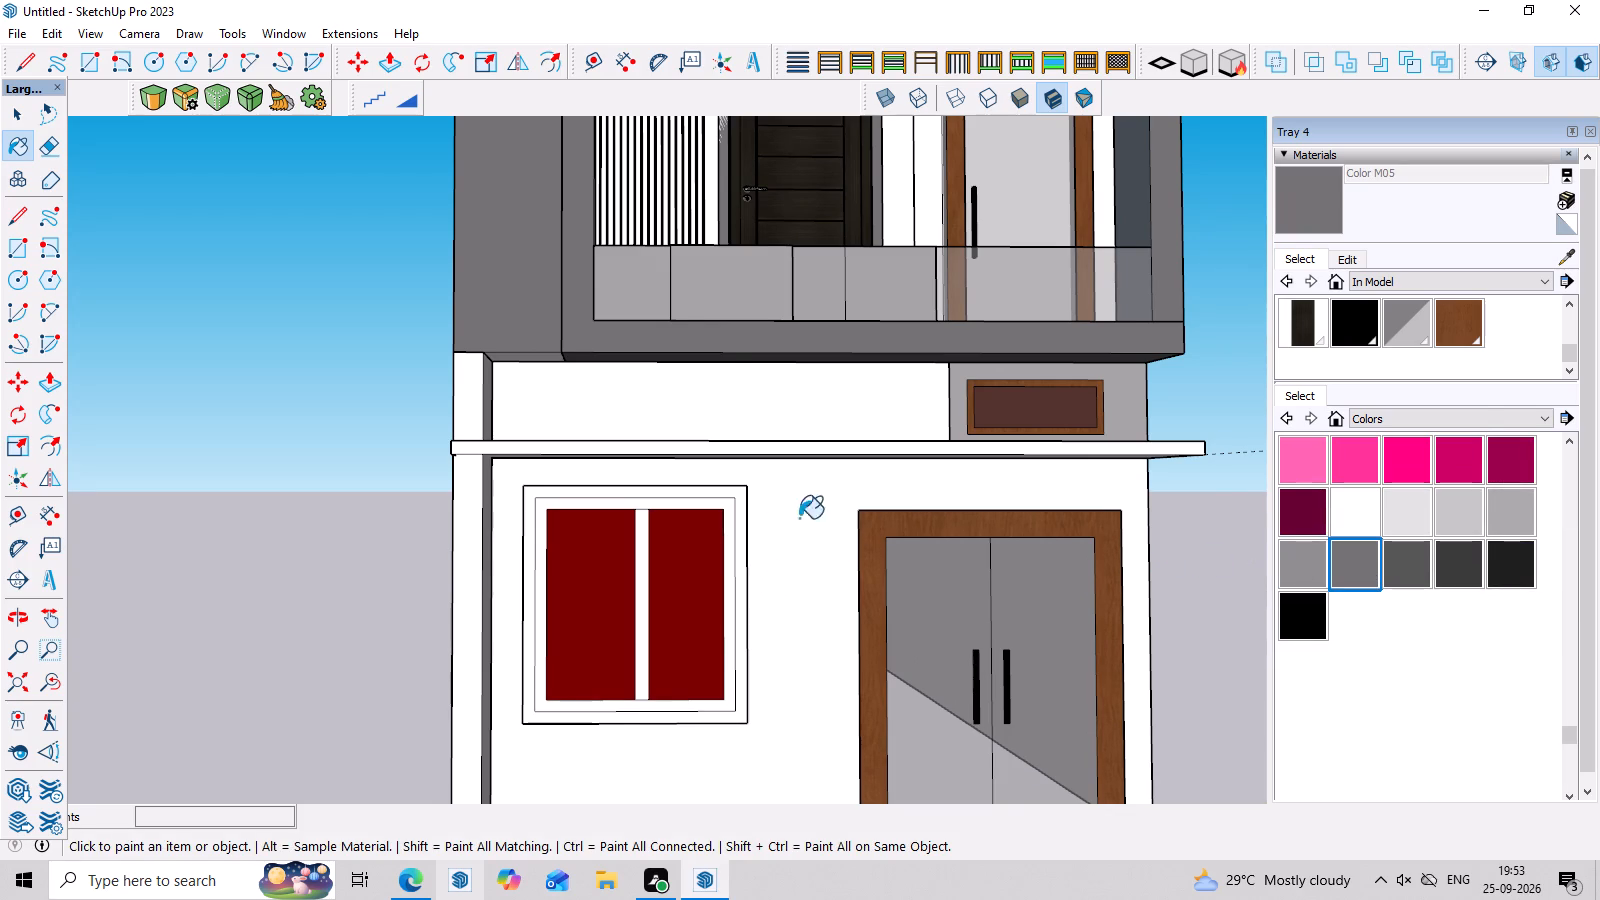
{"action": "scroll", "coordinate": [741, 504], "scroll_direction": "up", "scroll_amount": 2}
{"action": "left_click", "coordinate": [625, 537]}
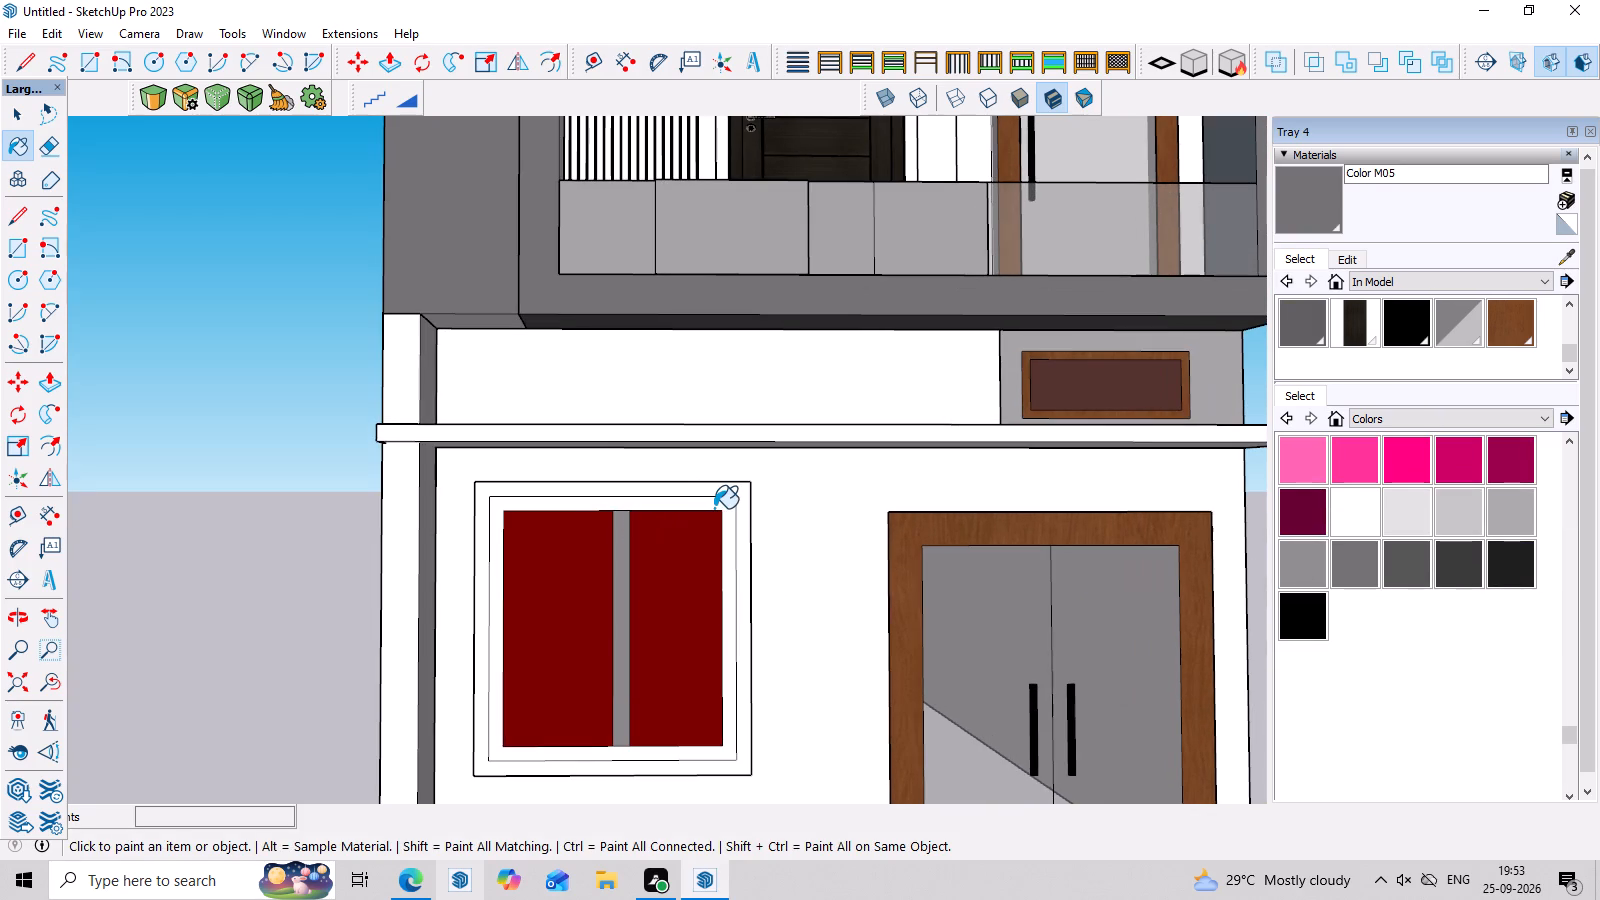
{"action": "left_click", "coordinate": [714, 508]}
{"action": "middle_click_drag", "start_coordinate": [759, 540], "coordinate": [761, 561]}
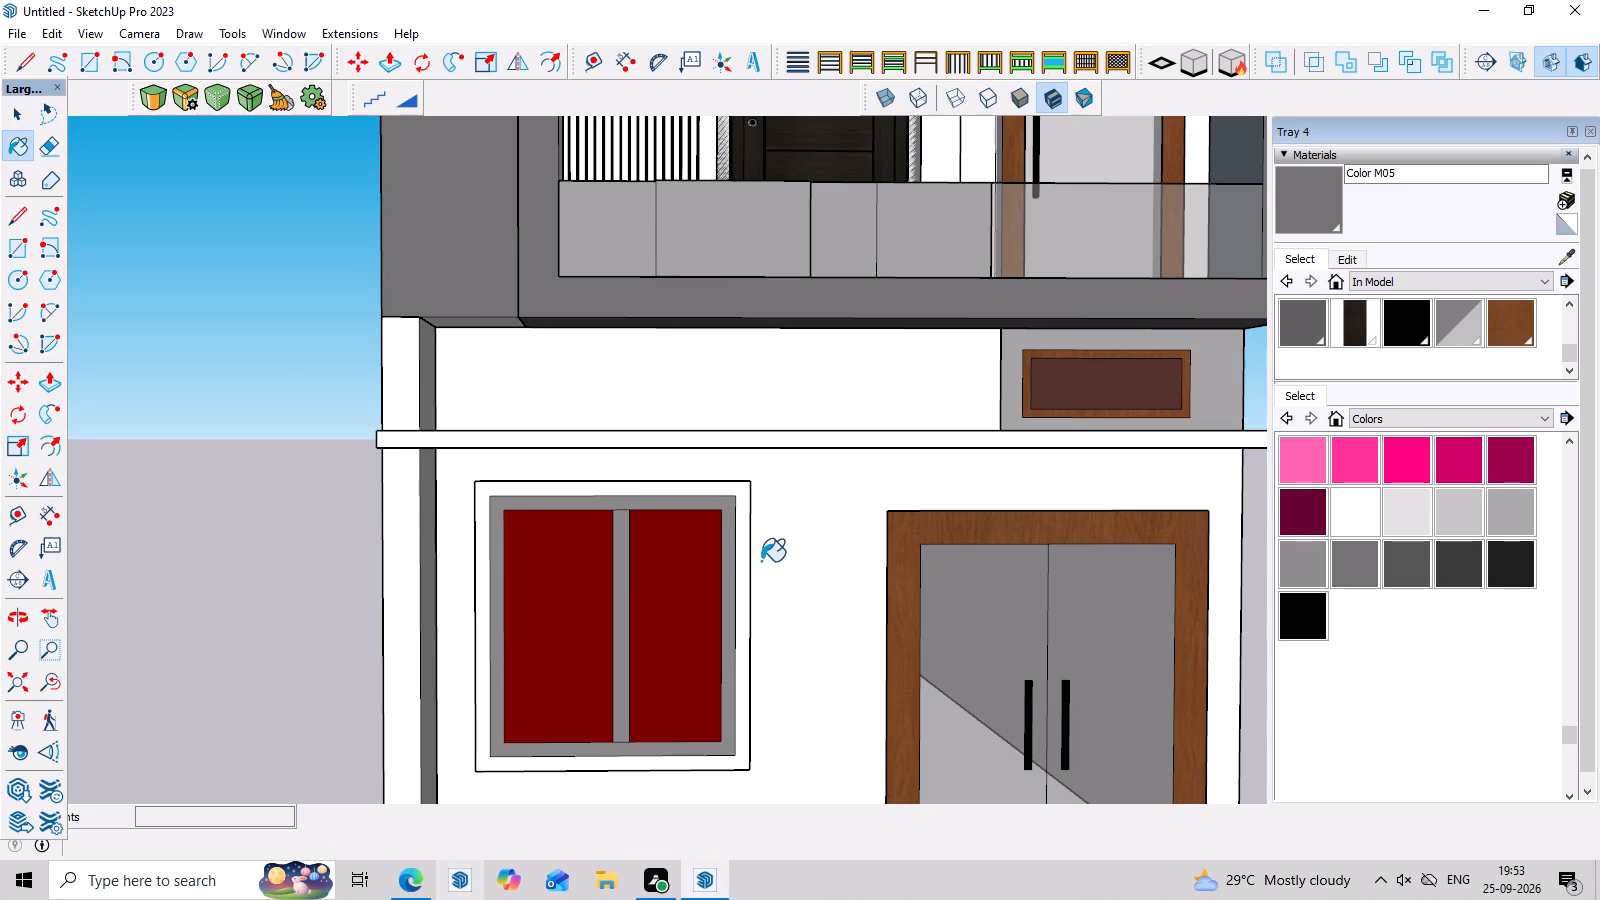
{"action": "key", "text": "space"}
{"action": "scroll", "coordinate": [360, 566], "scroll_direction": "down", "scroll_amount": 3}
{"action": "left_click", "coordinate": [177, 402]}
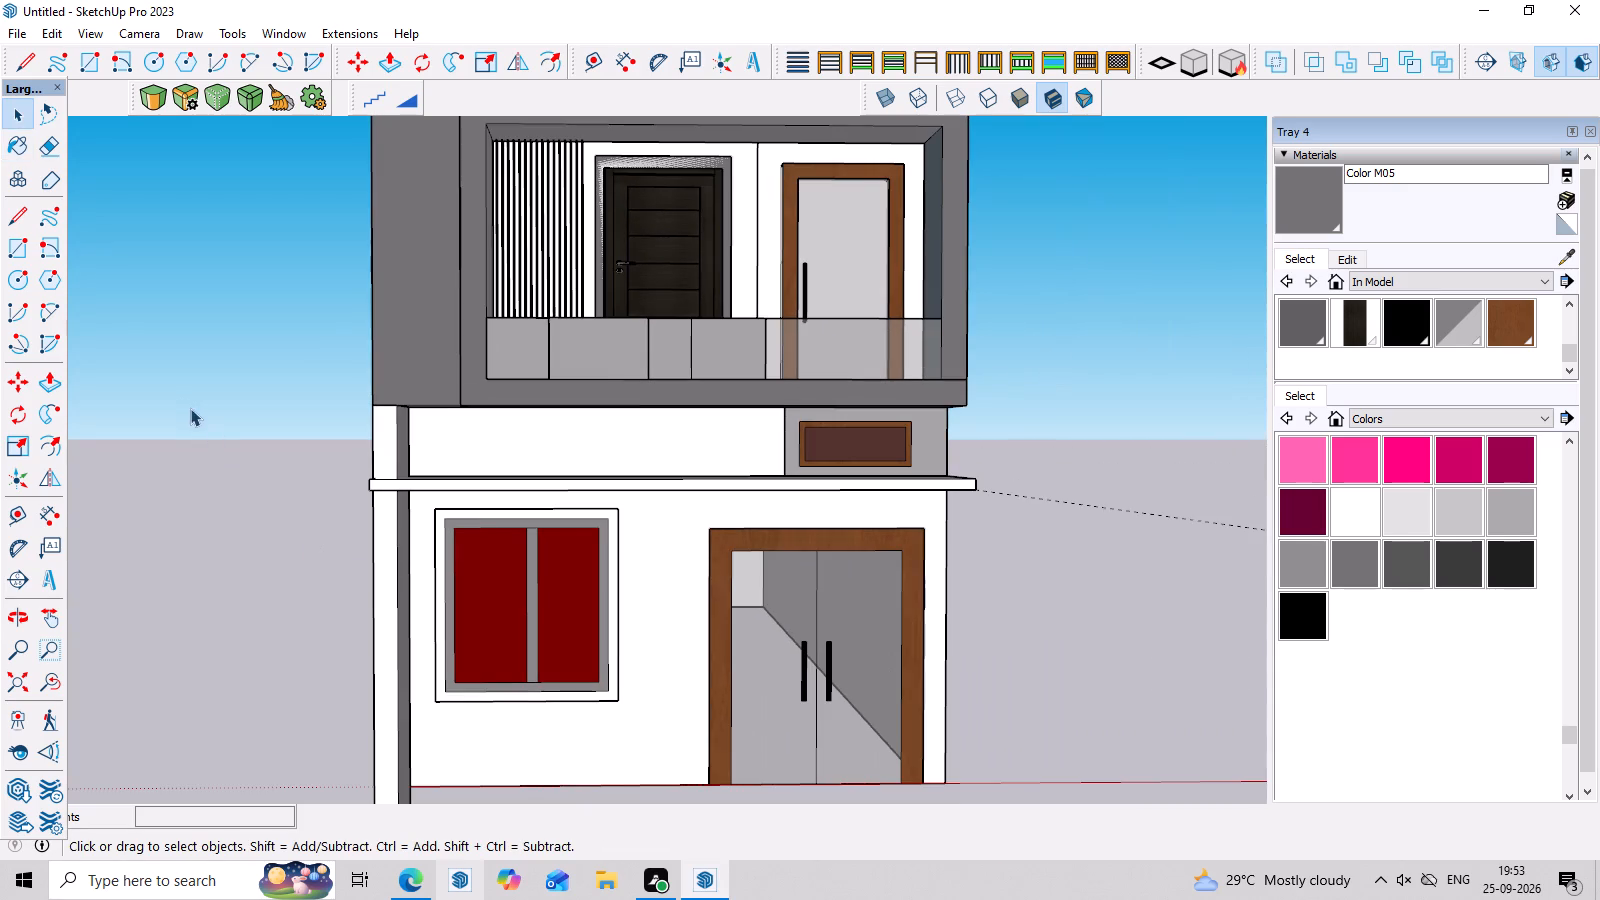
Paint both window panels orange-brown with Color C07.
{"action": "scroll", "coordinate": [1427, 506], "scroll_direction": "up", "scroll_amount": 9}
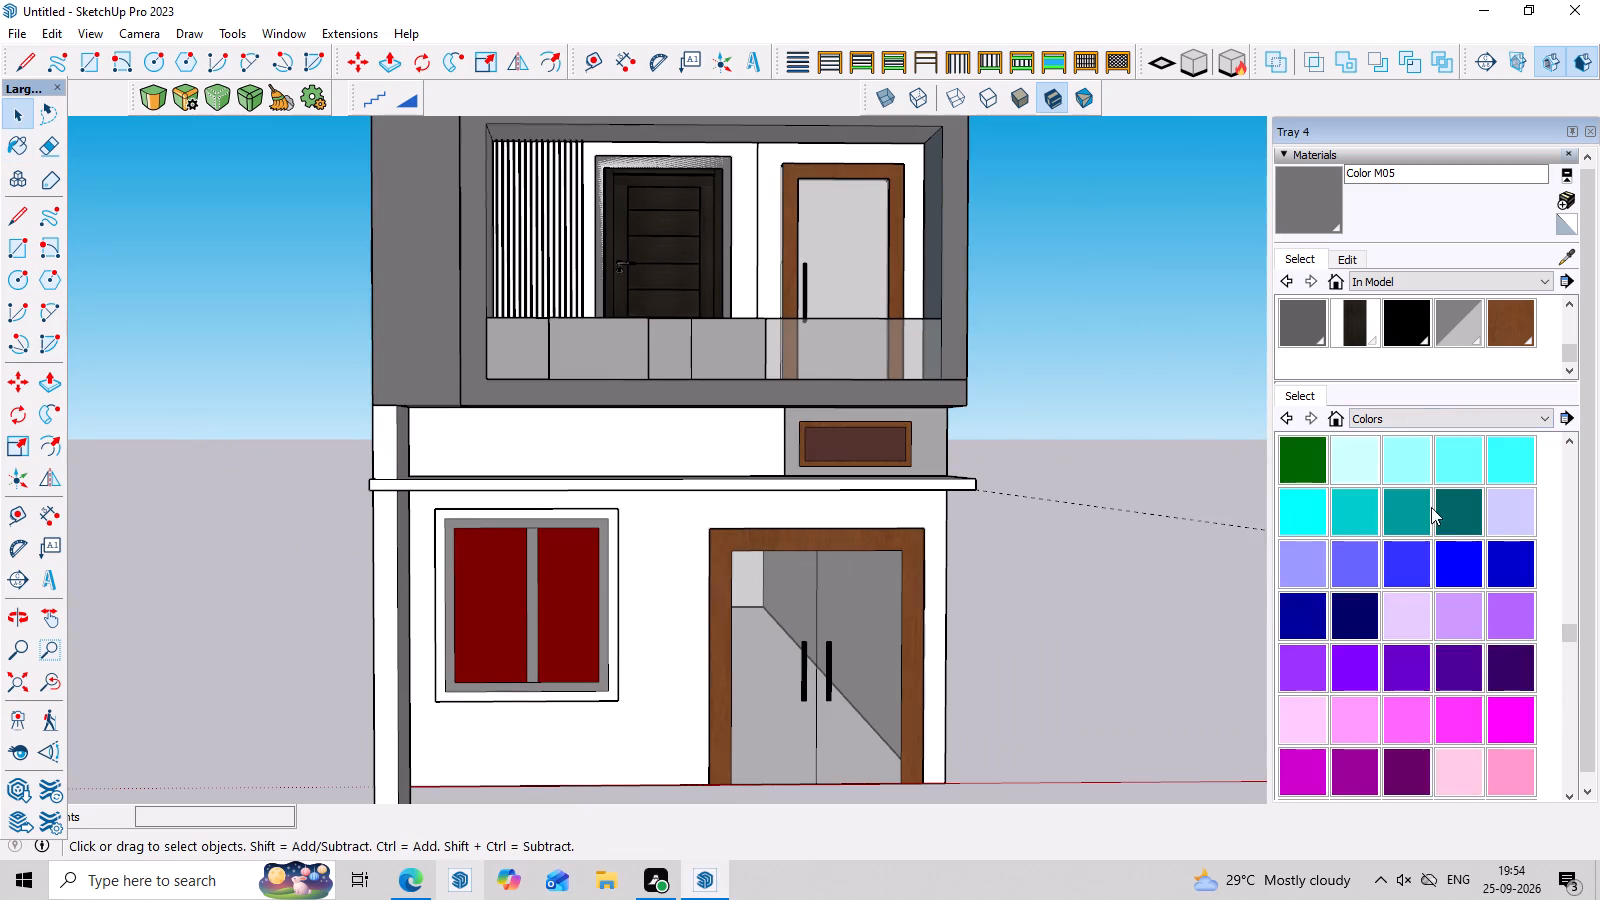
{"action": "scroll", "coordinate": [1431, 507], "scroll_direction": "up", "scroll_amount": 6}
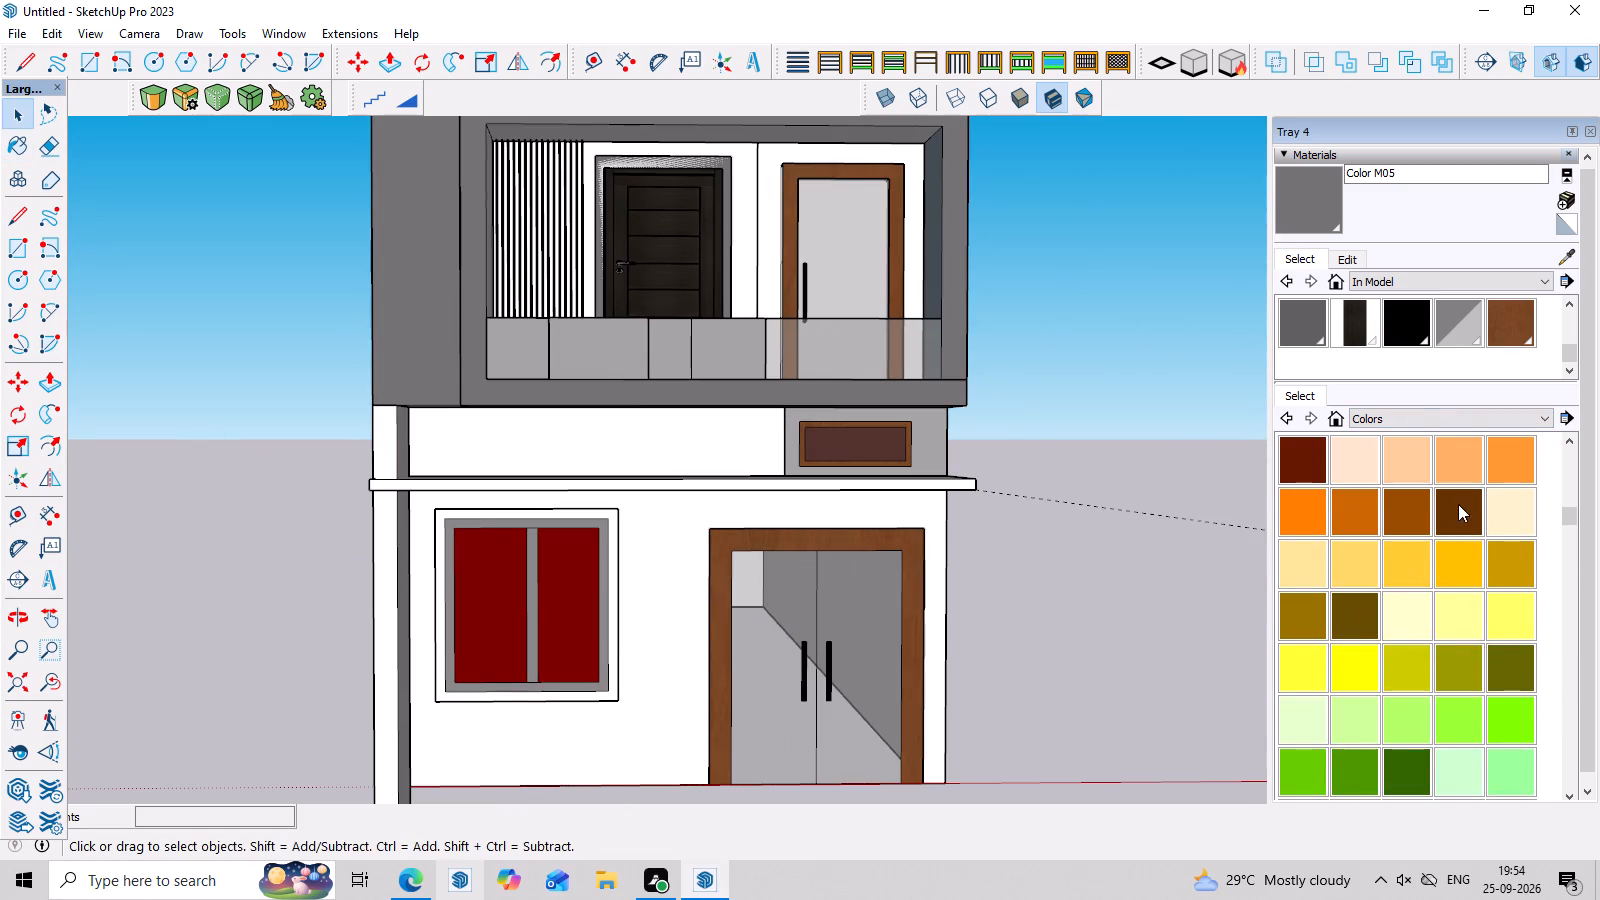
{"action": "left_click", "coordinate": [1390, 502]}
{"action": "left_click", "coordinate": [573, 571]}
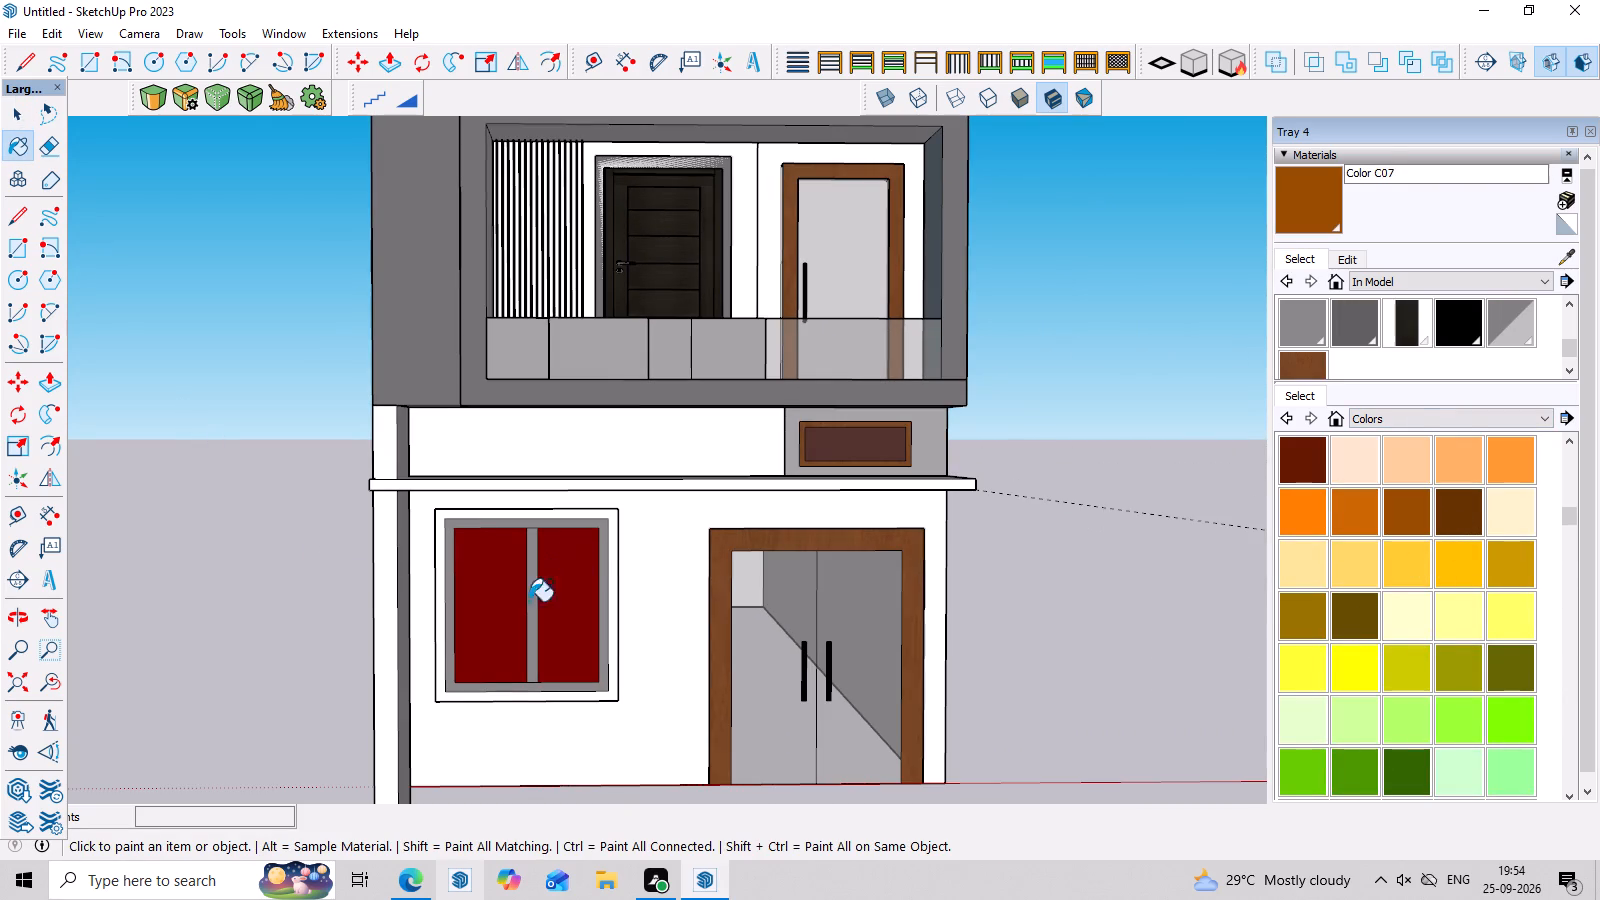
{"action": "left_click", "coordinate": [502, 606]}
{"action": "scroll", "coordinate": [1029, 563], "scroll_direction": "down", "scroll_amount": 4}
{"action": "middle_click_drag", "start_coordinate": [1036, 561], "coordinate": [1031, 601]}
{"action": "key", "text": "space"}
{"action": "left_click", "coordinate": [1086, 463]}
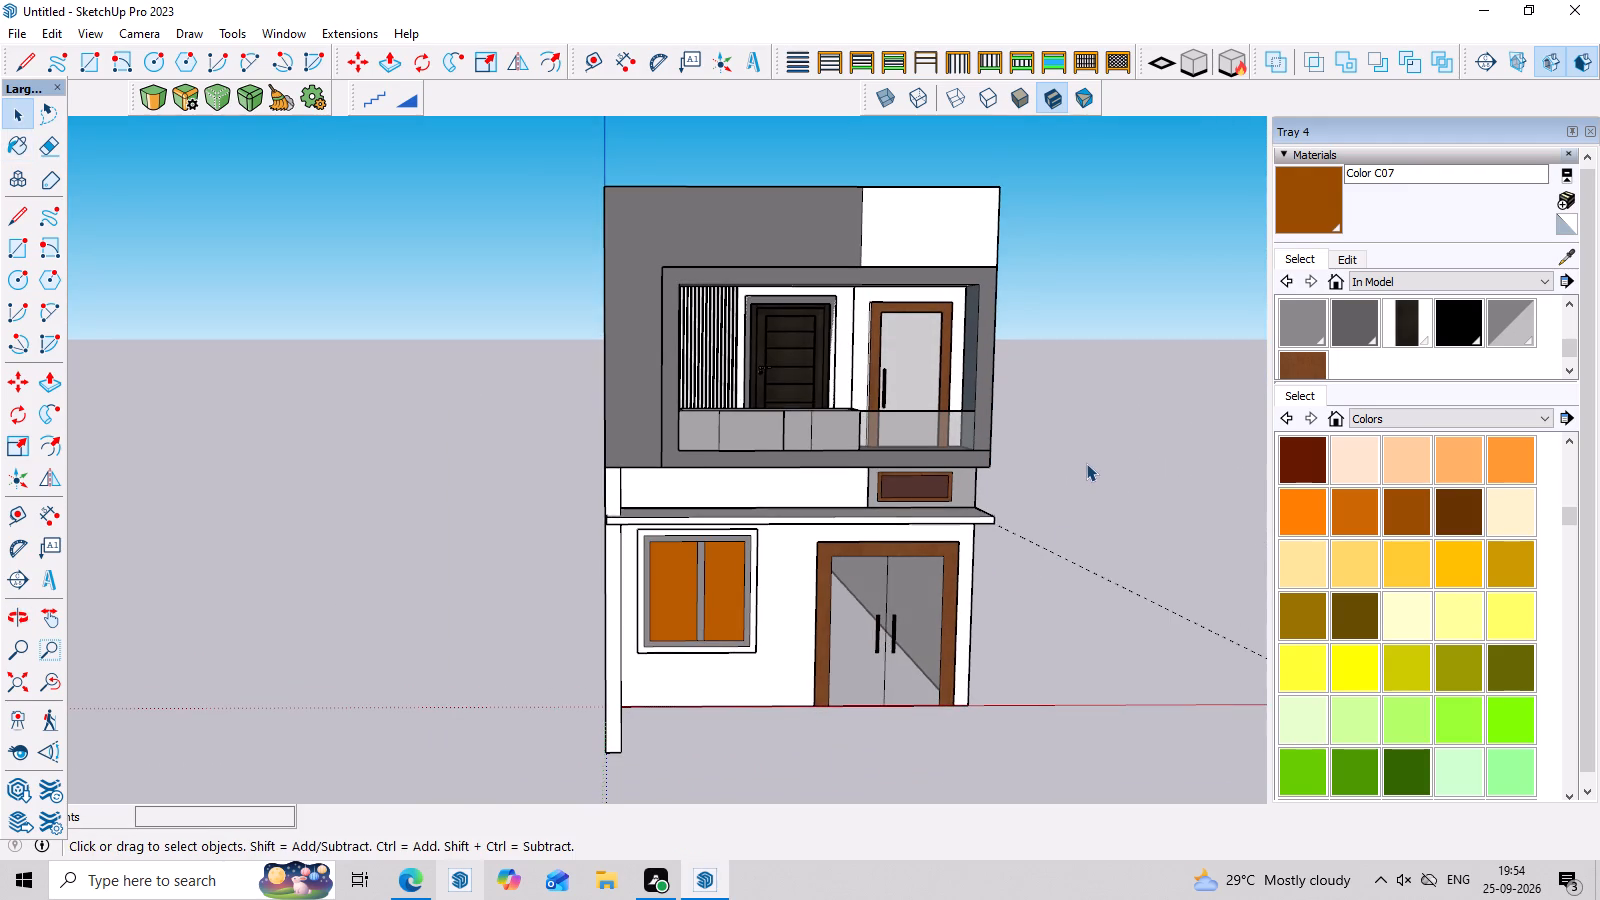
Examine the whole house from the front and from above.
{"action": "scroll", "coordinate": [1089, 463], "scroll_direction": "down", "scroll_amount": 3}
{"action": "middle_click_drag", "start_coordinate": [1140, 461], "coordinate": [1083, 457]}
{"action": "left_click", "coordinate": [1139, 396]}
{"action": "key", "text": "space"}
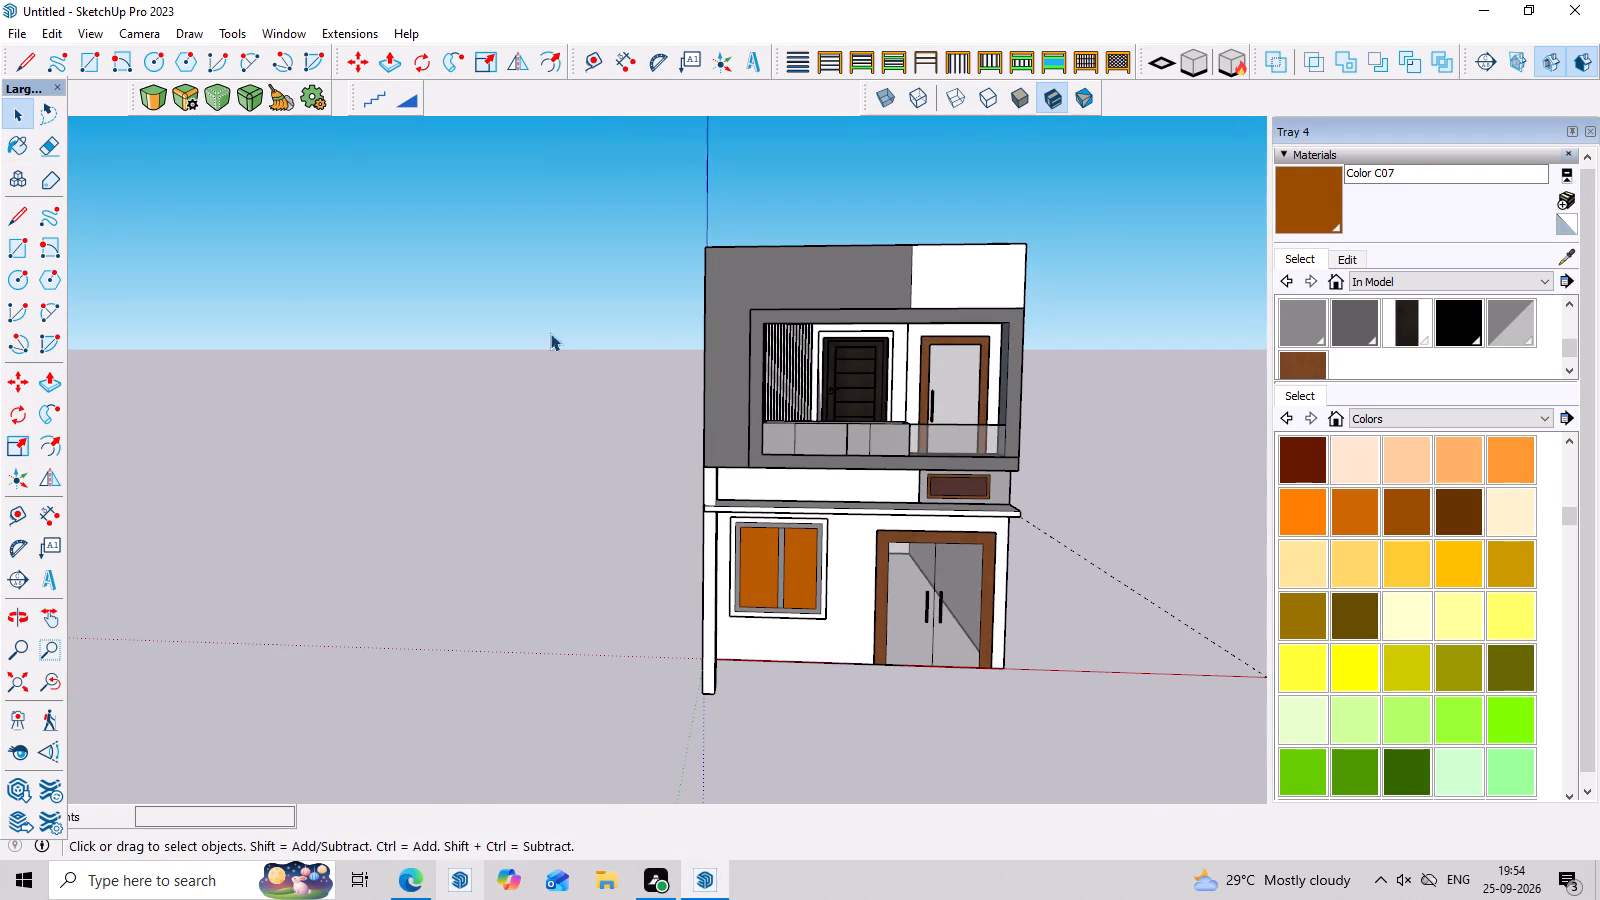
{"action": "left_click", "coordinate": [29, 41]}
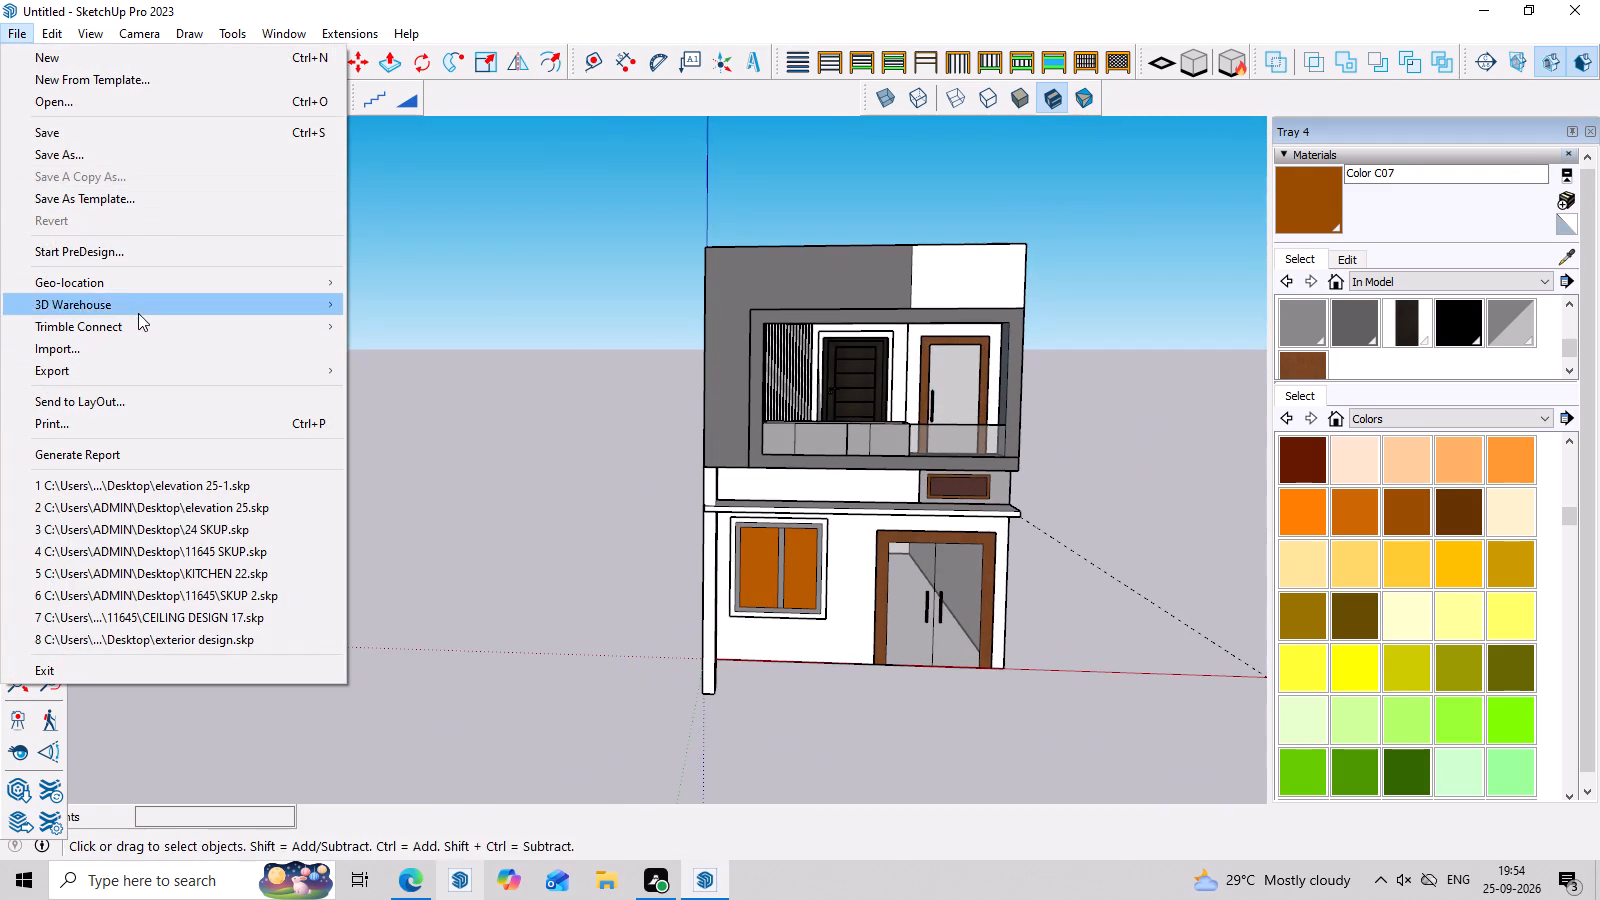
{"action": "left_click", "coordinate": [366, 215]}
{"action": "left_click", "coordinate": [60, 34]}
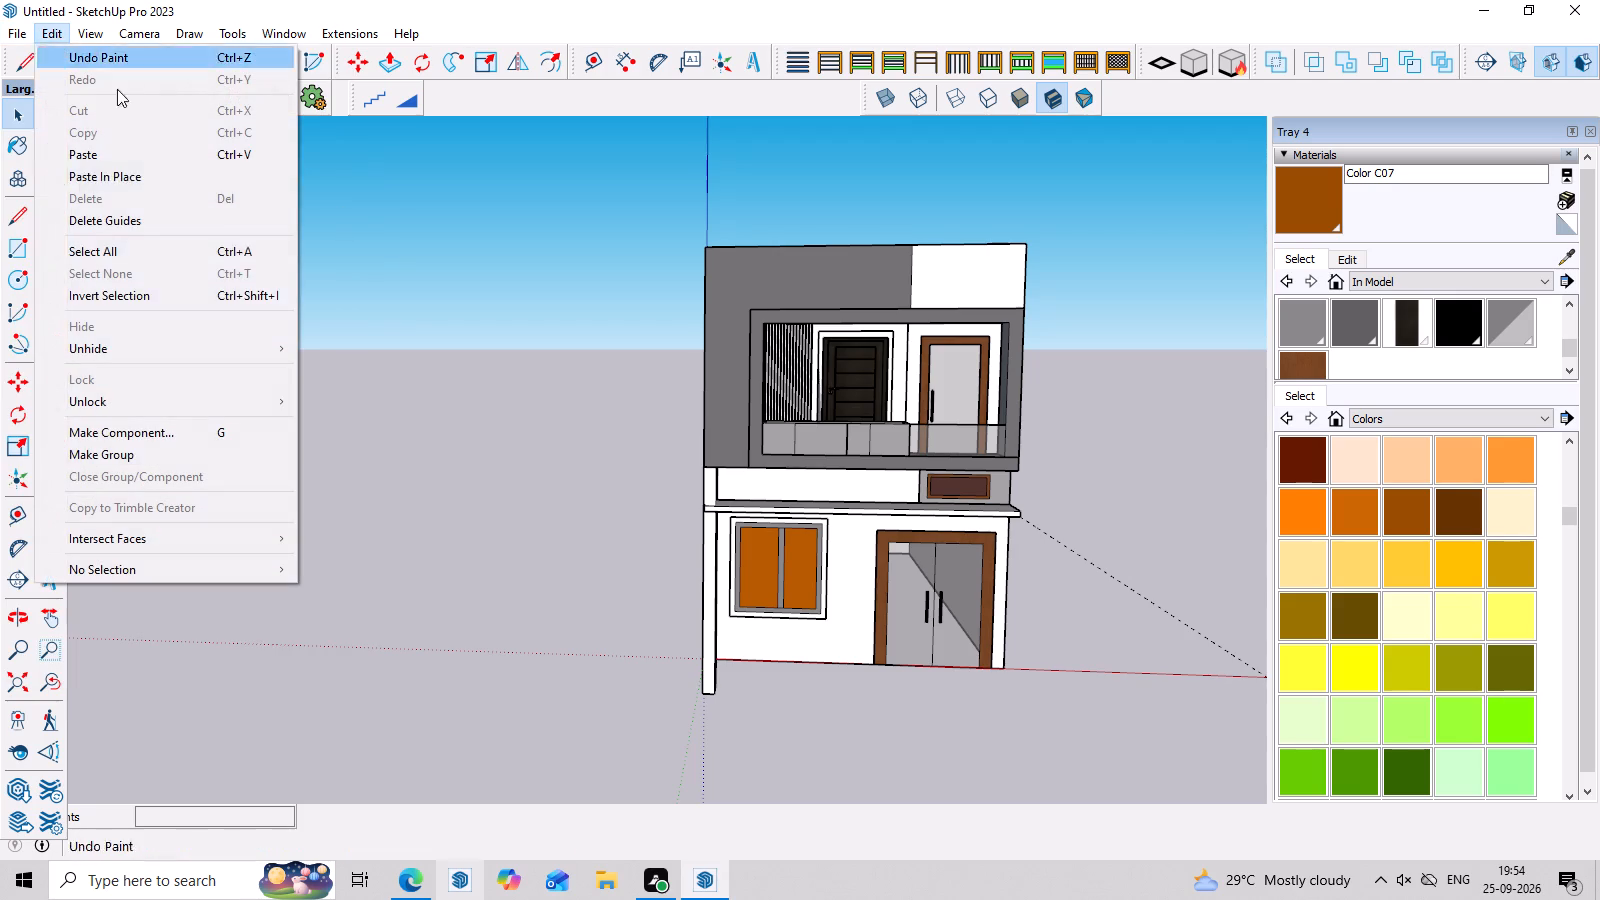
{"action": "left_click", "coordinate": [214, 217]}
{"action": "scroll", "coordinate": [299, 289], "scroll_direction": "down", "scroll_amount": 6}
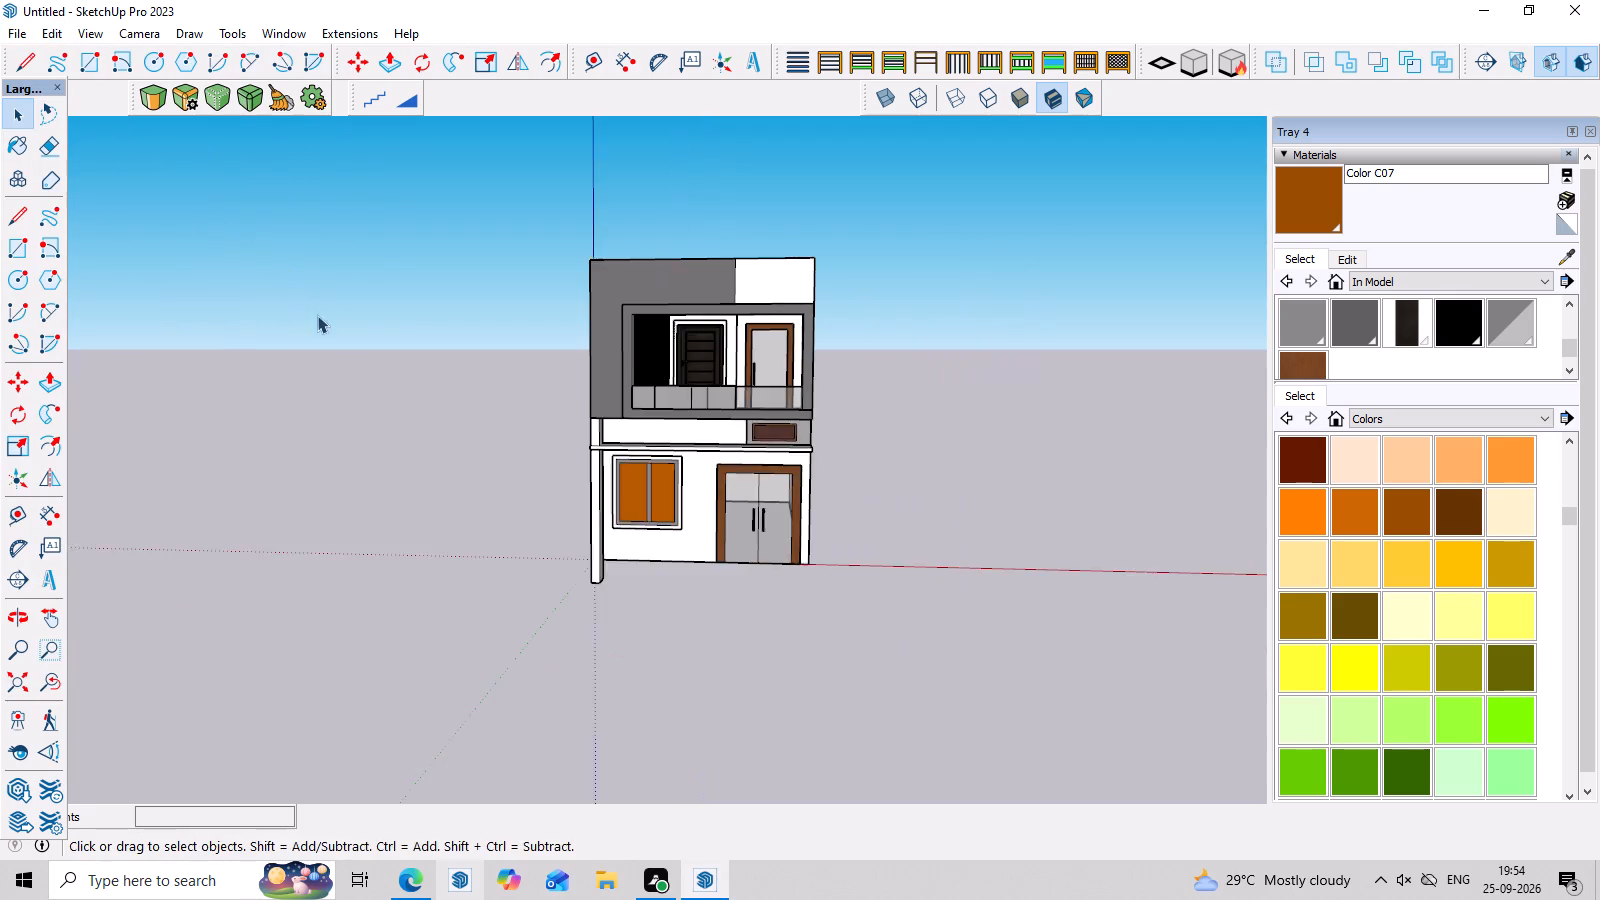
{"action": "scroll", "coordinate": [317, 315], "scroll_direction": "down", "scroll_amount": 1}
{"action": "middle_click_drag", "start_coordinate": [317, 365], "coordinate": [303, 517]}
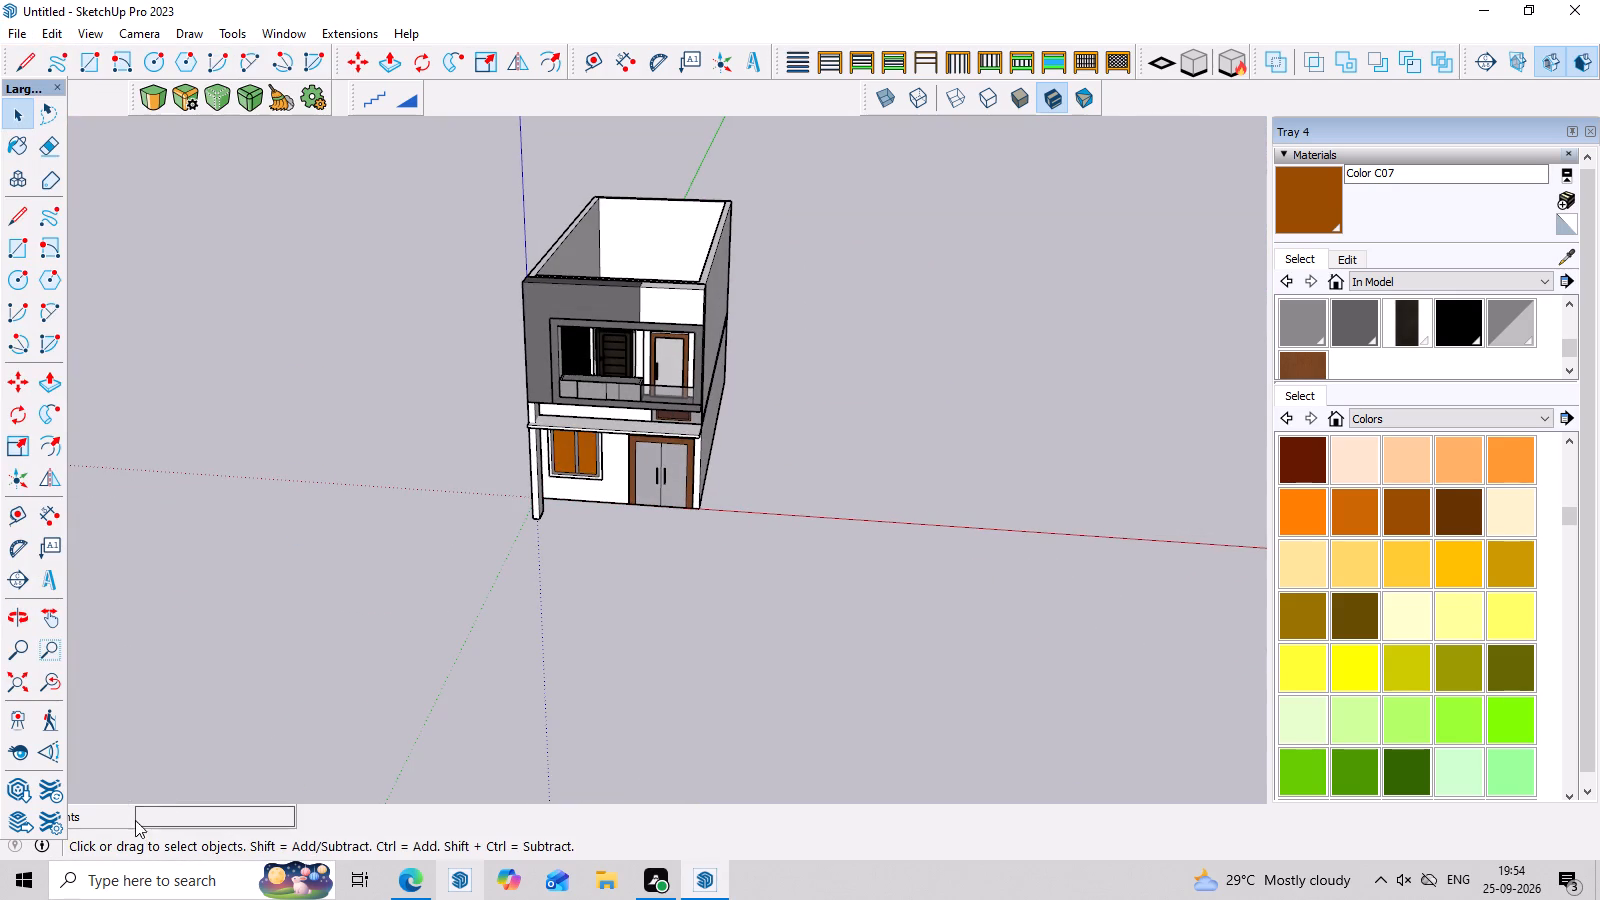
{"action": "middle_click_drag", "start_coordinate": [112, 534], "coordinate": [225, 296]}
{"action": "scroll", "coordinate": [423, 416], "scroll_direction": "up", "scroll_amount": 3}
{"action": "scroll", "coordinate": [653, 504], "scroll_direction": "up", "scroll_amount": 2}
{"action": "middle_click_drag", "start_coordinate": [752, 535], "coordinate": [657, 534]}
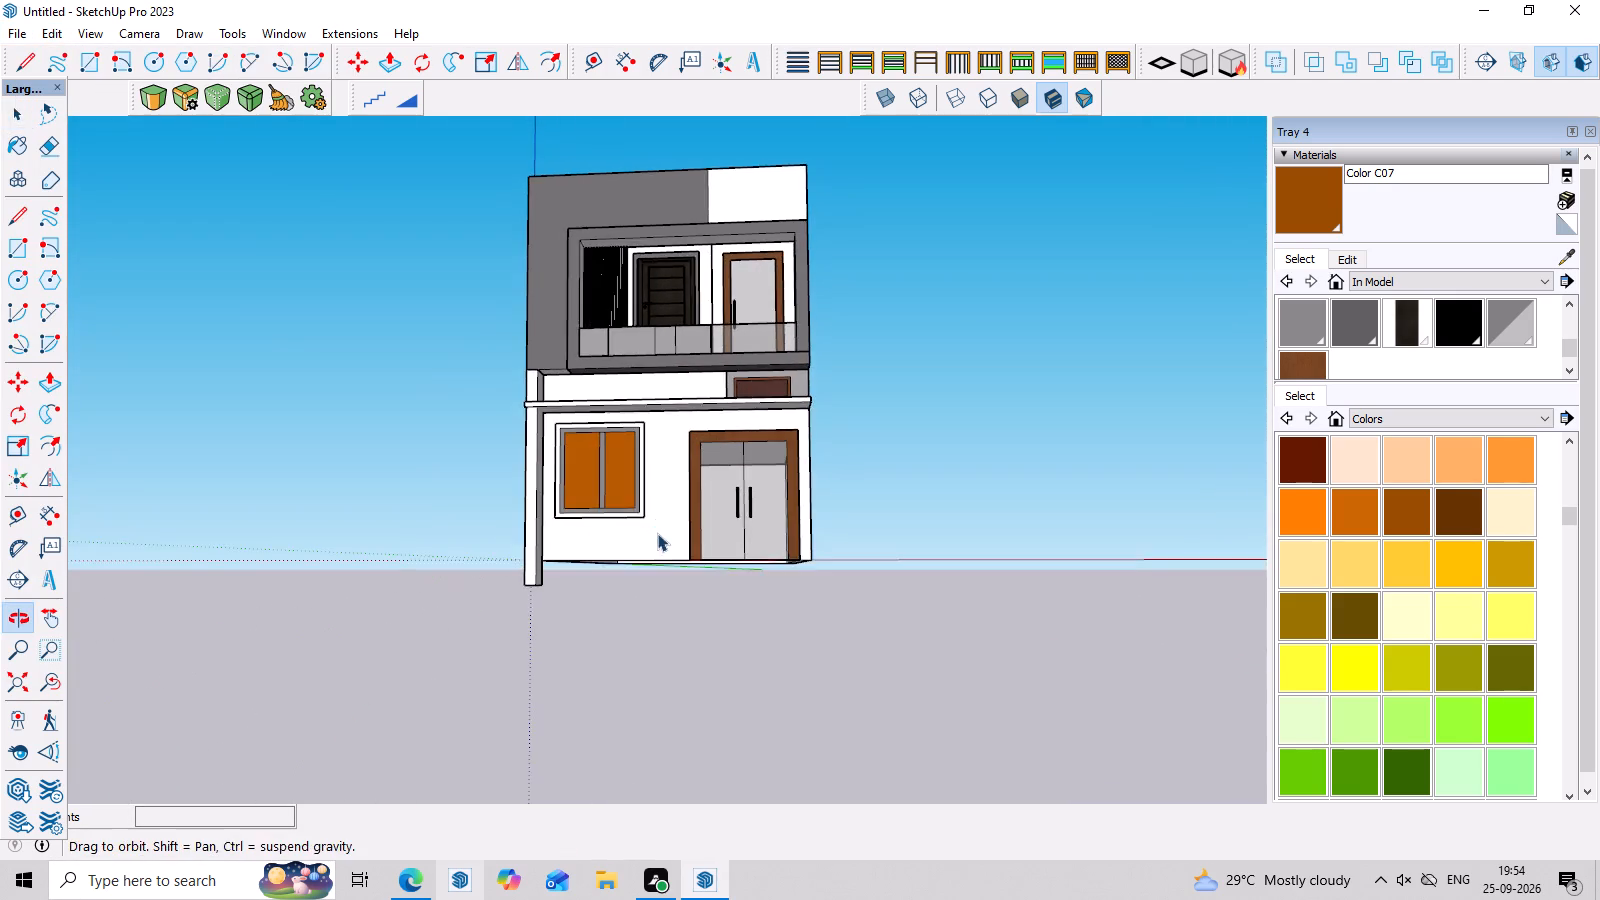
{"action": "scroll", "coordinate": [652, 530], "scroll_direction": "up", "scroll_amount": 2}
{"action": "middle_click_drag", "start_coordinate": [765, 558], "coordinate": [757, 588]}
{"action": "middle_click_drag", "start_coordinate": [898, 527], "coordinate": [897, 543]}
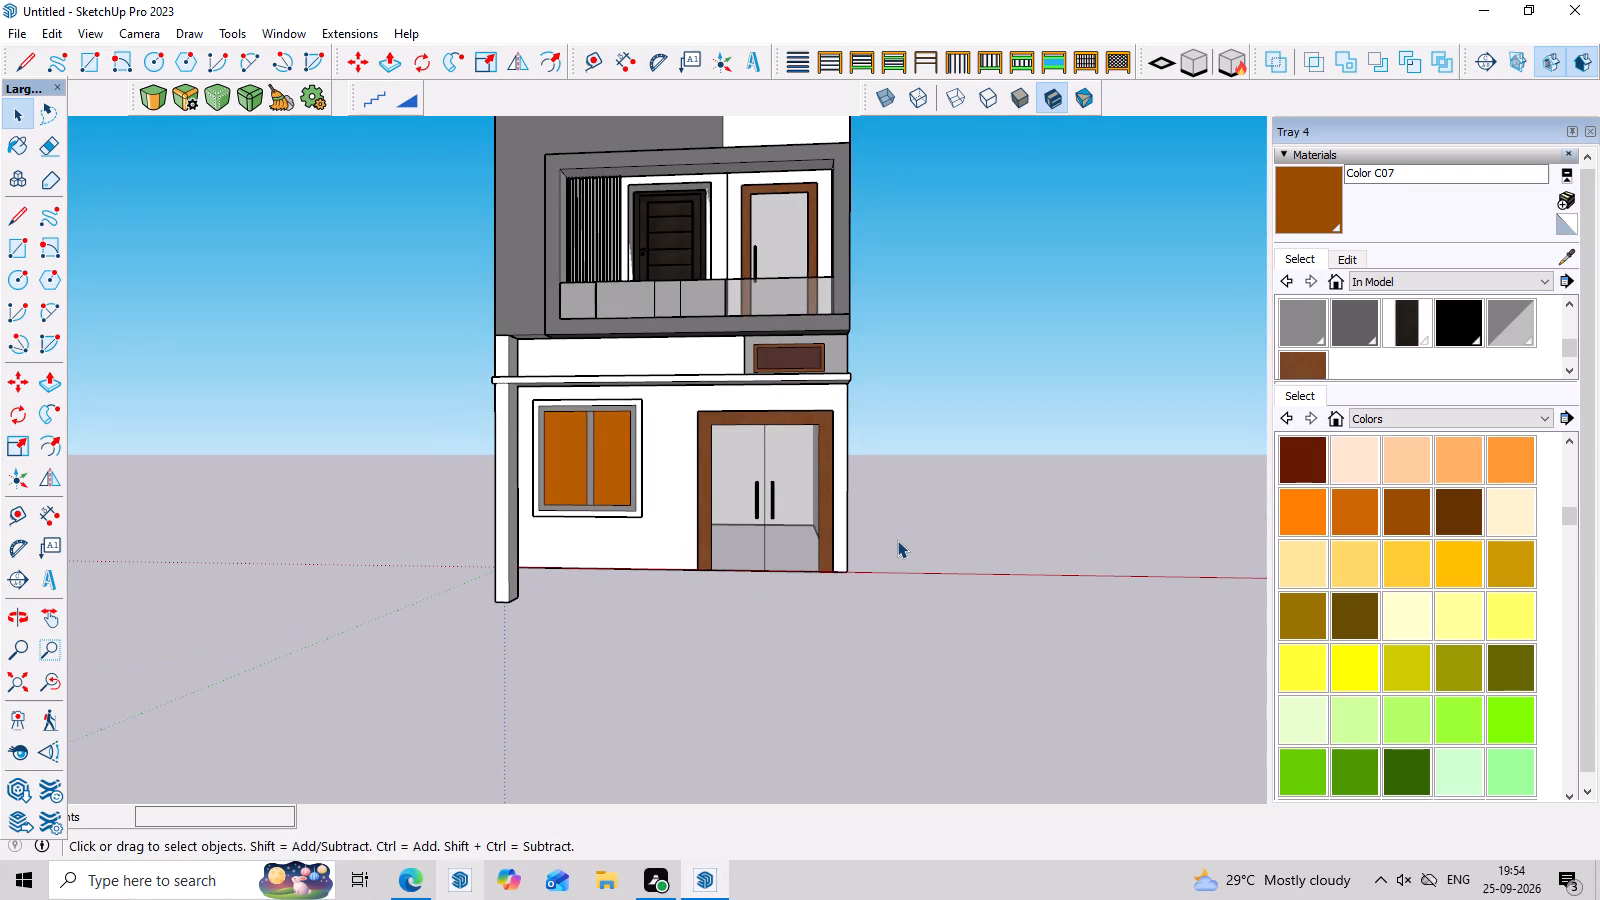
In the corner column's group, push its front face back about 1' 9", and pull it forward again by about 7".
{"action": "scroll", "coordinate": [624, 486], "scroll_direction": "up", "scroll_amount": 3}
{"action": "middle_click_drag", "start_coordinate": [602, 566], "coordinate": [620, 529]}
{"action": "scroll", "coordinate": [519, 550], "scroll_direction": "up", "scroll_amount": 2}
{"action": "middle_click_drag", "start_coordinate": [508, 563], "coordinate": [489, 587]}
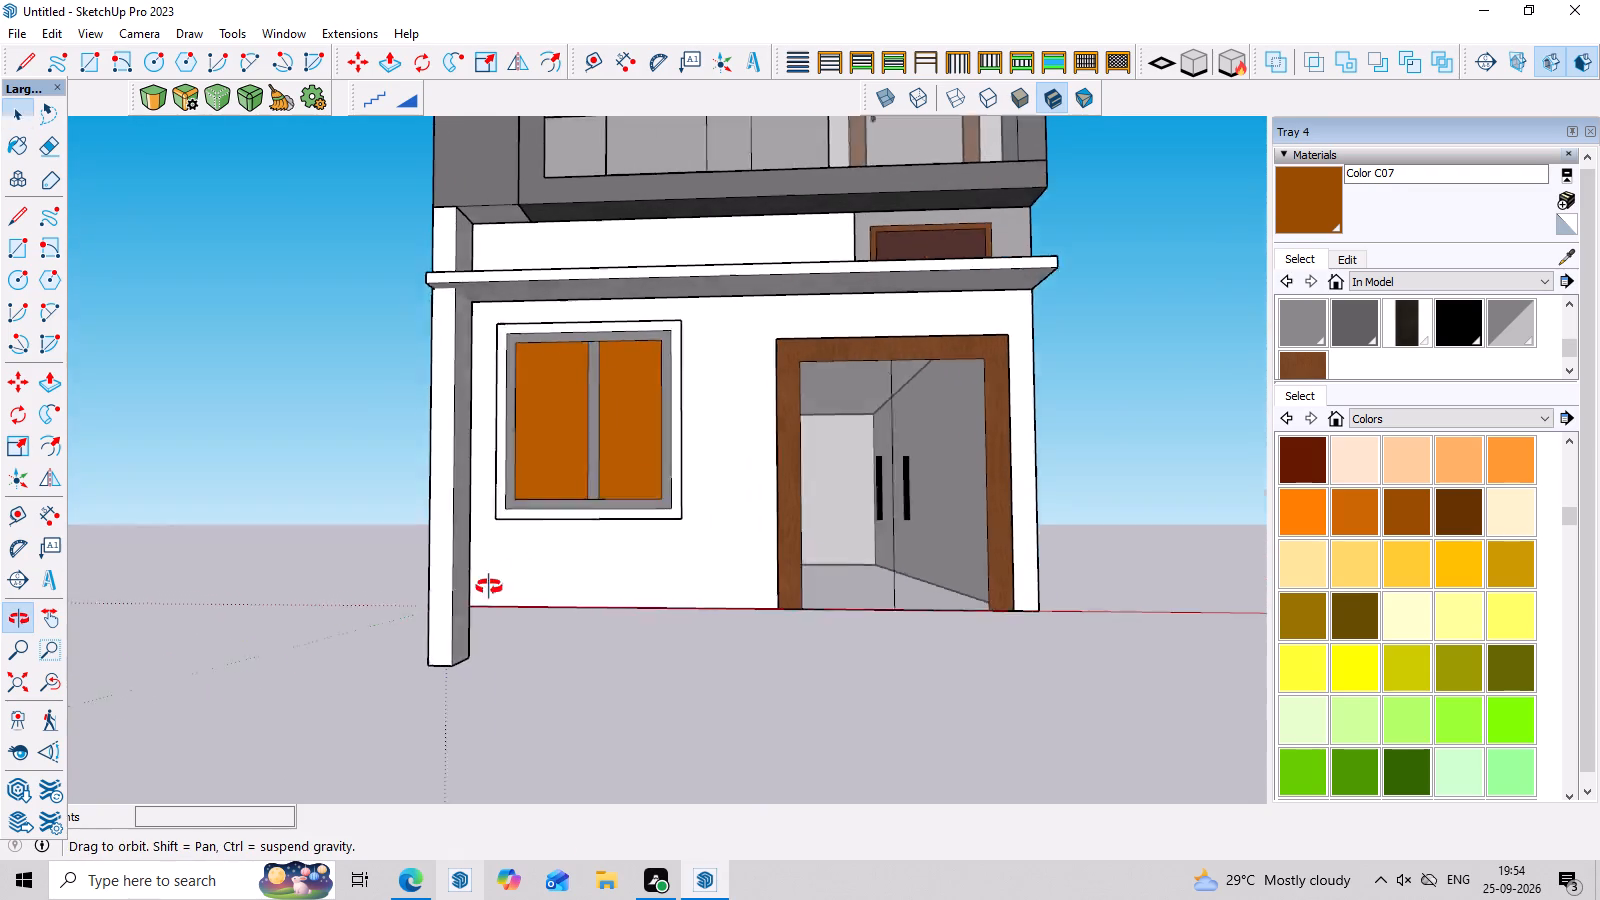
{"action": "middle_click_drag", "start_coordinate": [489, 587], "coordinate": [486, 656]}
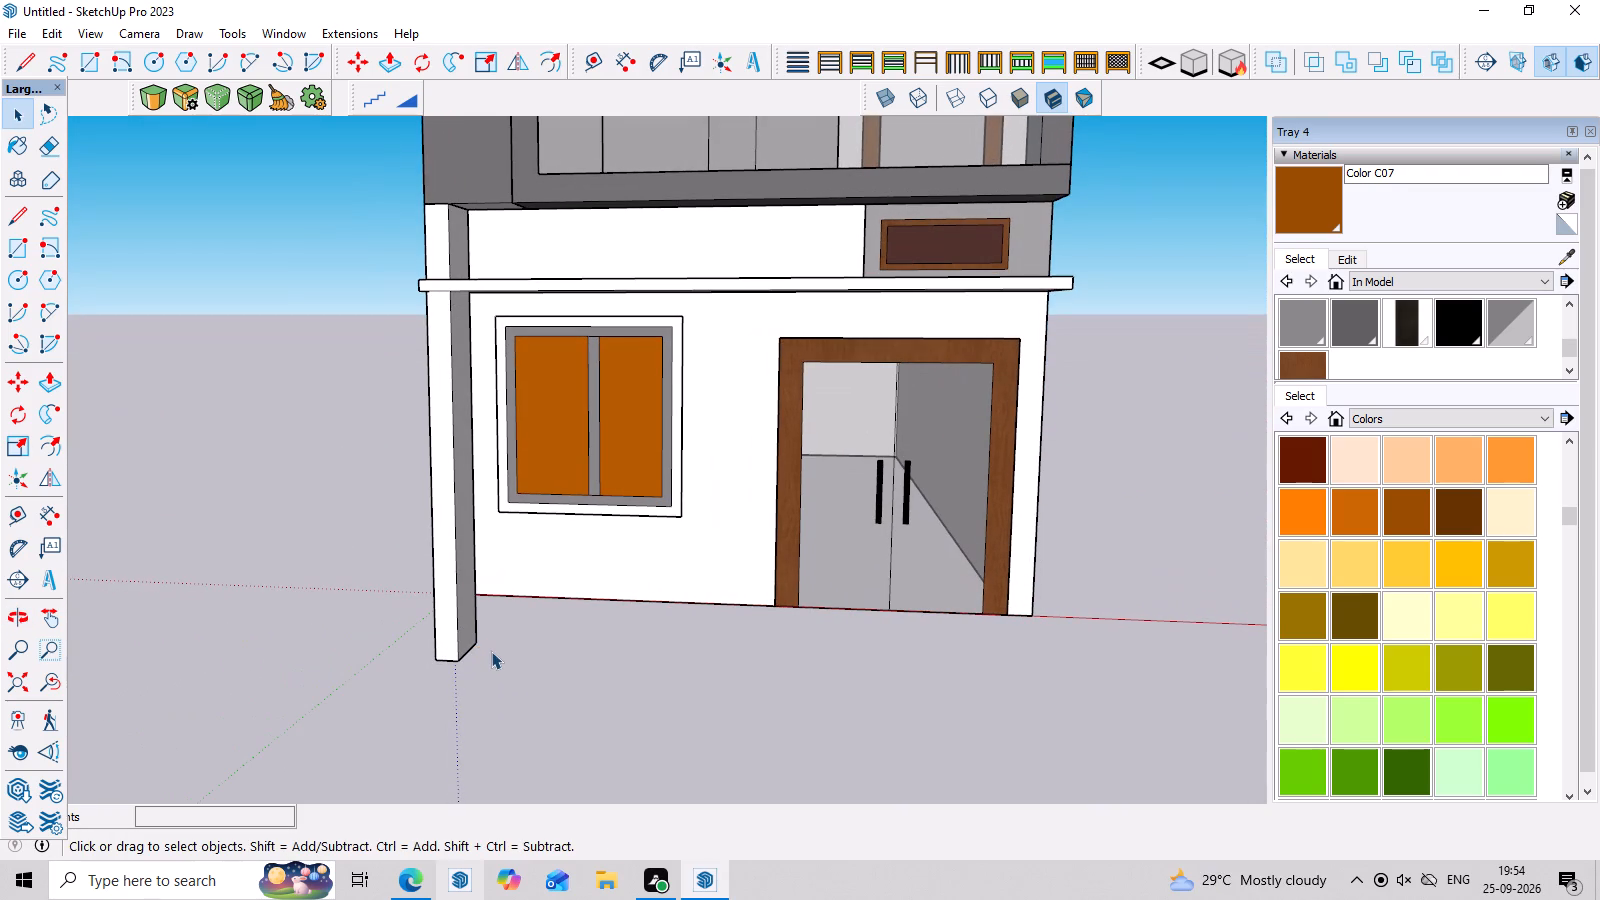
{"action": "left_click", "coordinate": [435, 632]}
{"action": "key", "text": "p"}
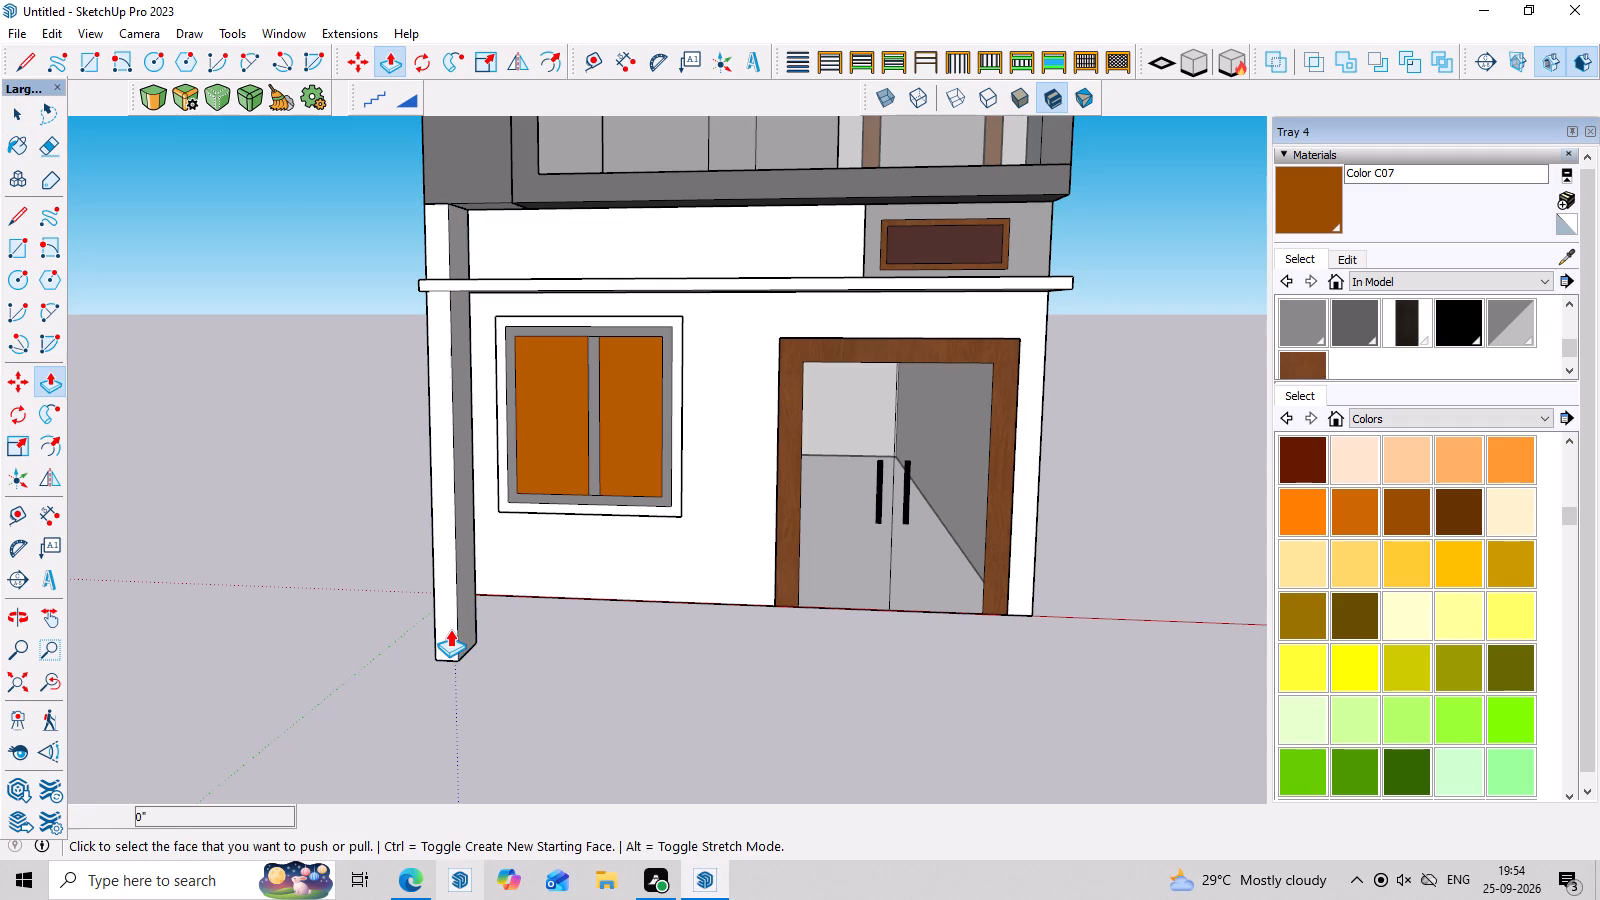
{"action": "key", "text": "space"}
{"action": "double_click", "coordinate": [451, 640]}
{"action": "left_click", "coordinate": [451, 640]}
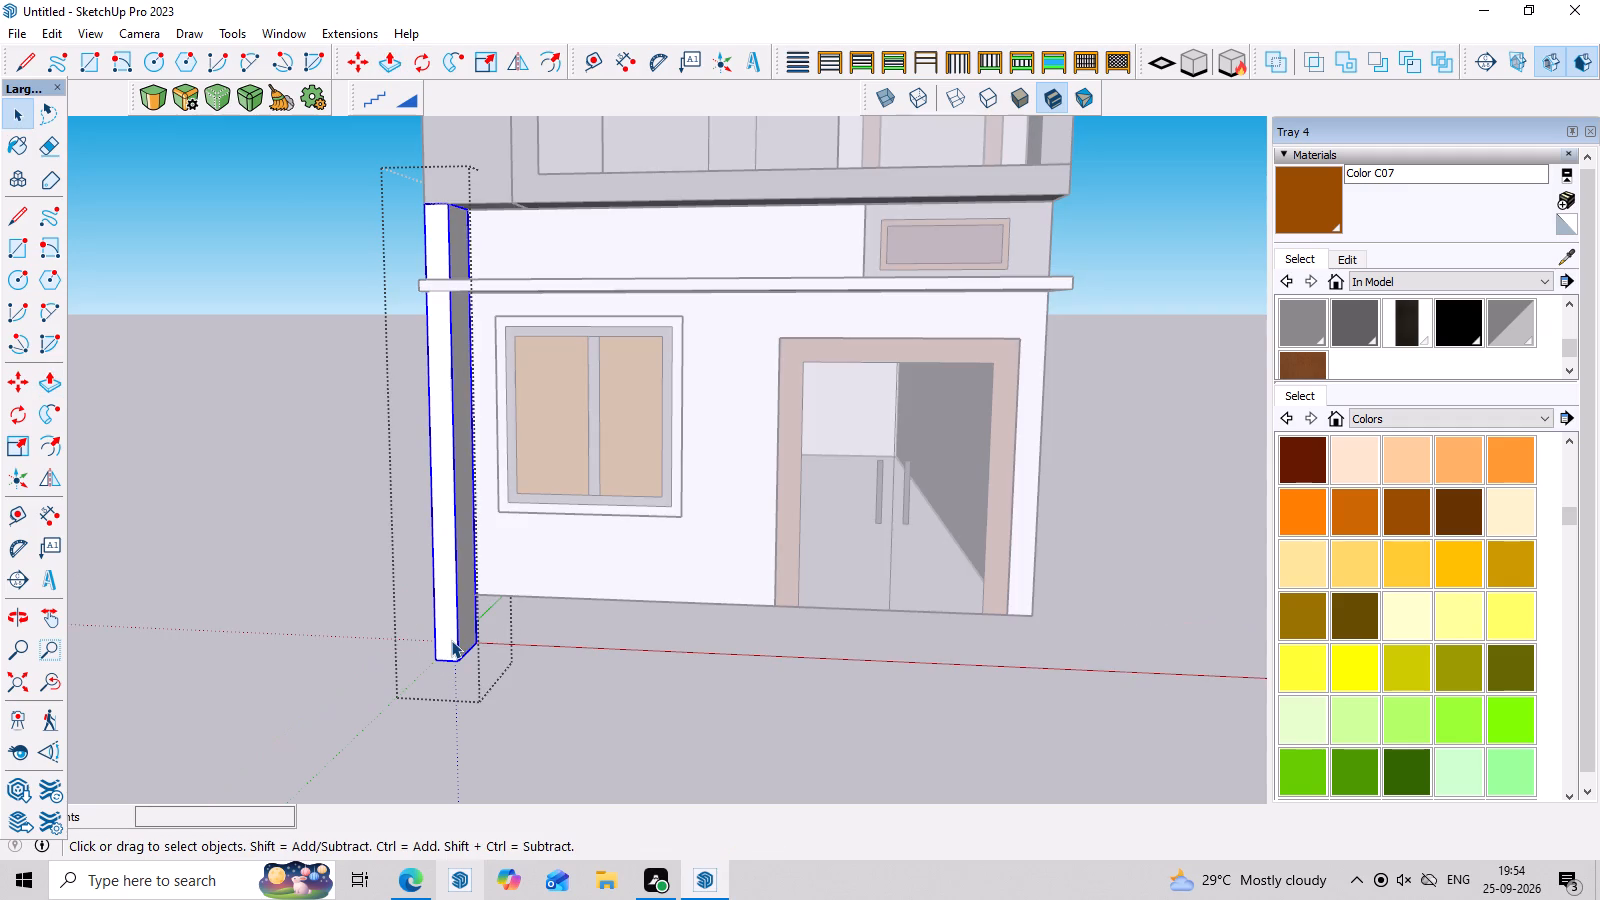
{"action": "left_click", "coordinate": [451, 640]}
{"action": "left_click", "coordinate": [451, 625]}
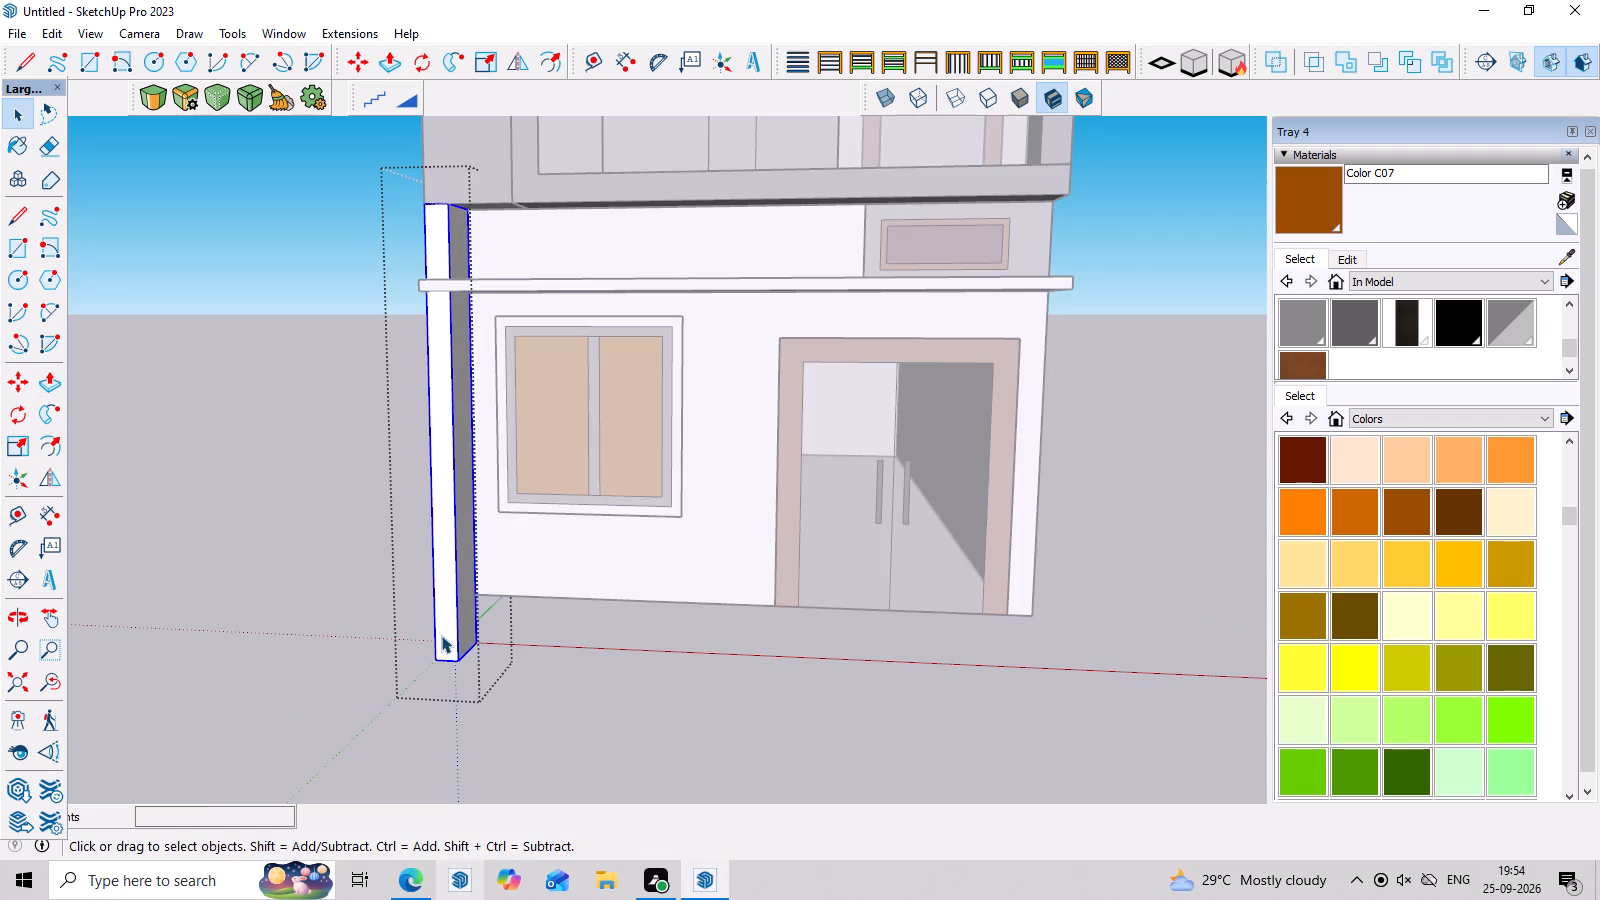
{"action": "left_click", "coordinate": [441, 635]}
{"action": "scroll", "coordinate": [441, 635], "scroll_direction": "up", "scroll_amount": 2}
{"action": "double_click", "coordinate": [441, 635]}
{"action": "left_click", "coordinate": [447, 634]}
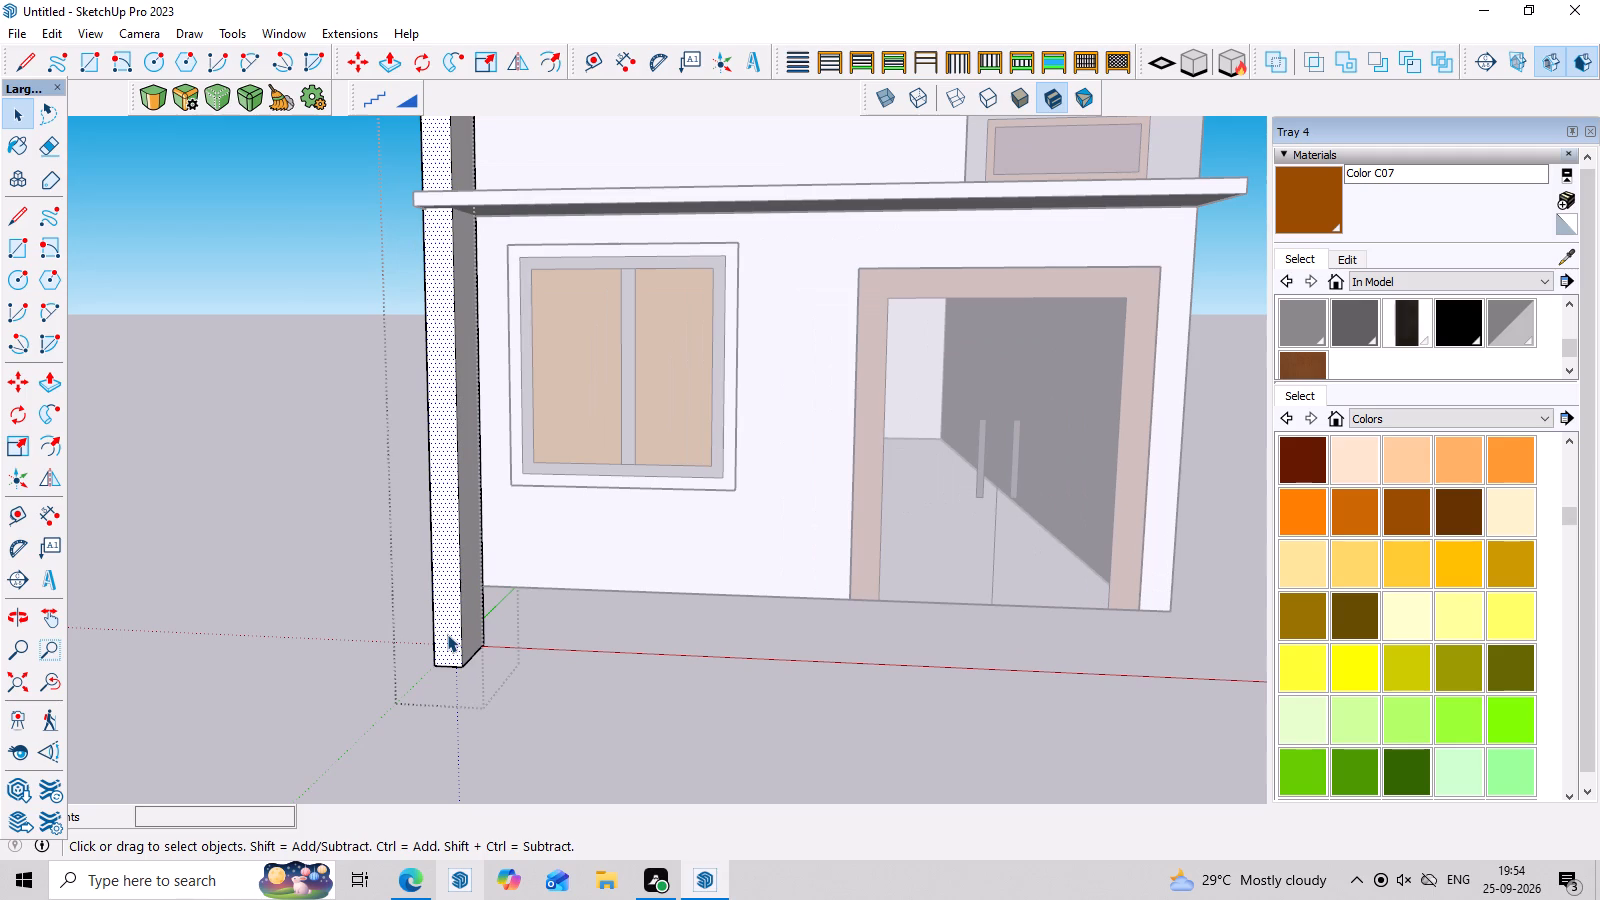
{"action": "key", "text": "p"}
{"action": "left_click", "coordinate": [447, 634]}
{"action": "left_click", "coordinate": [466, 614]}
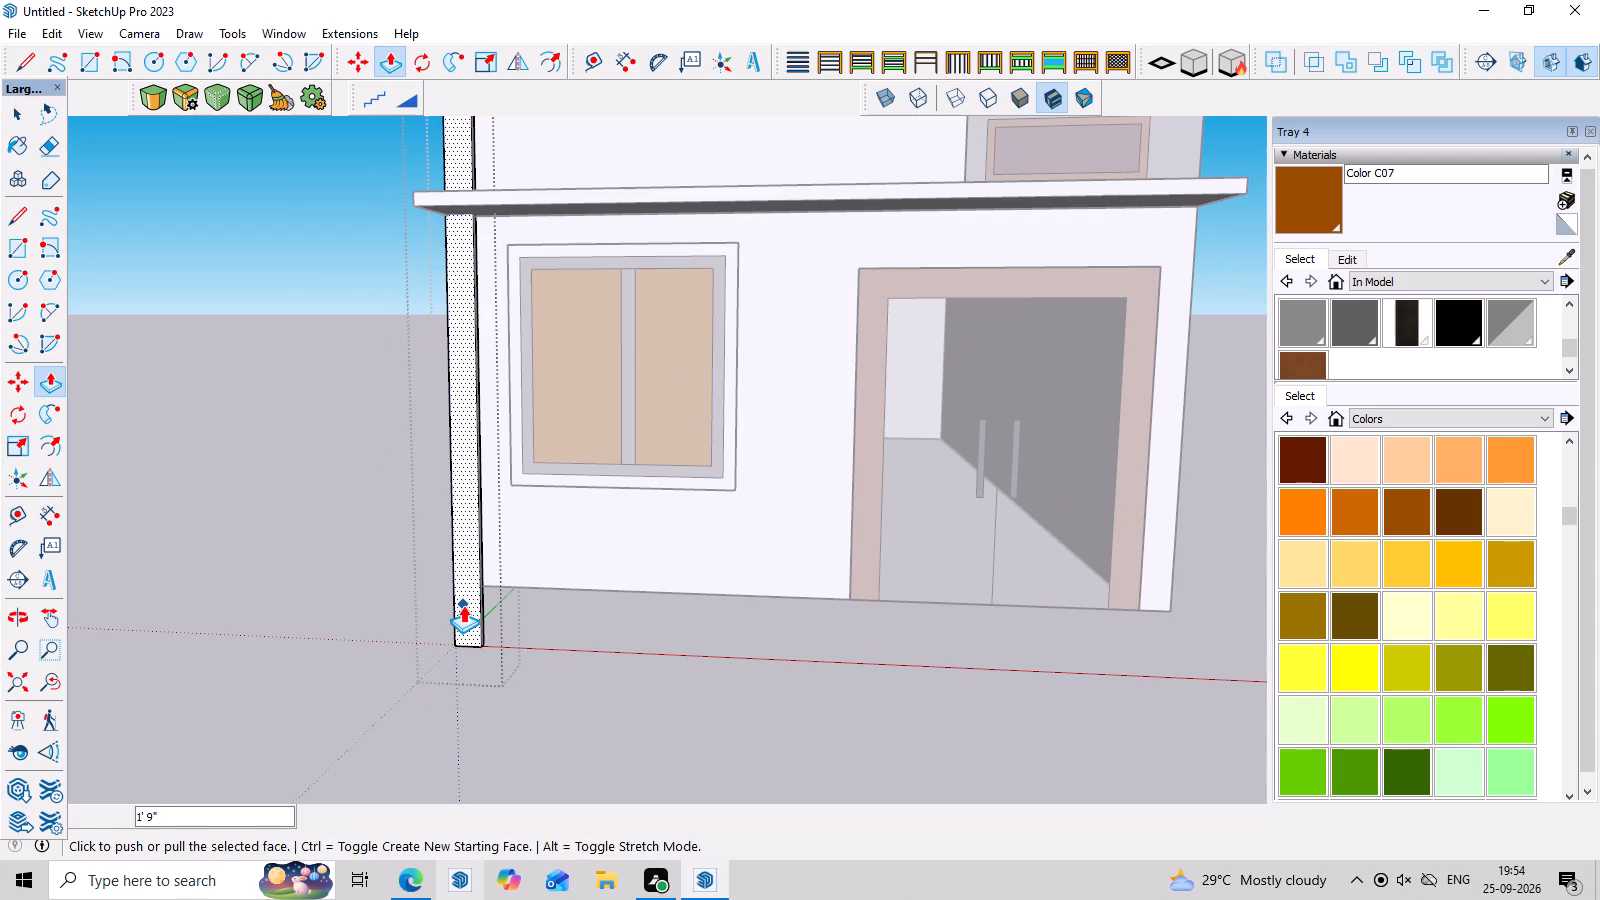
{"action": "left_click", "coordinate": [463, 605]}
{"action": "left_click", "coordinate": [457, 612]}
{"action": "middle_click_drag", "start_coordinate": [523, 528], "coordinate": [512, 692]}
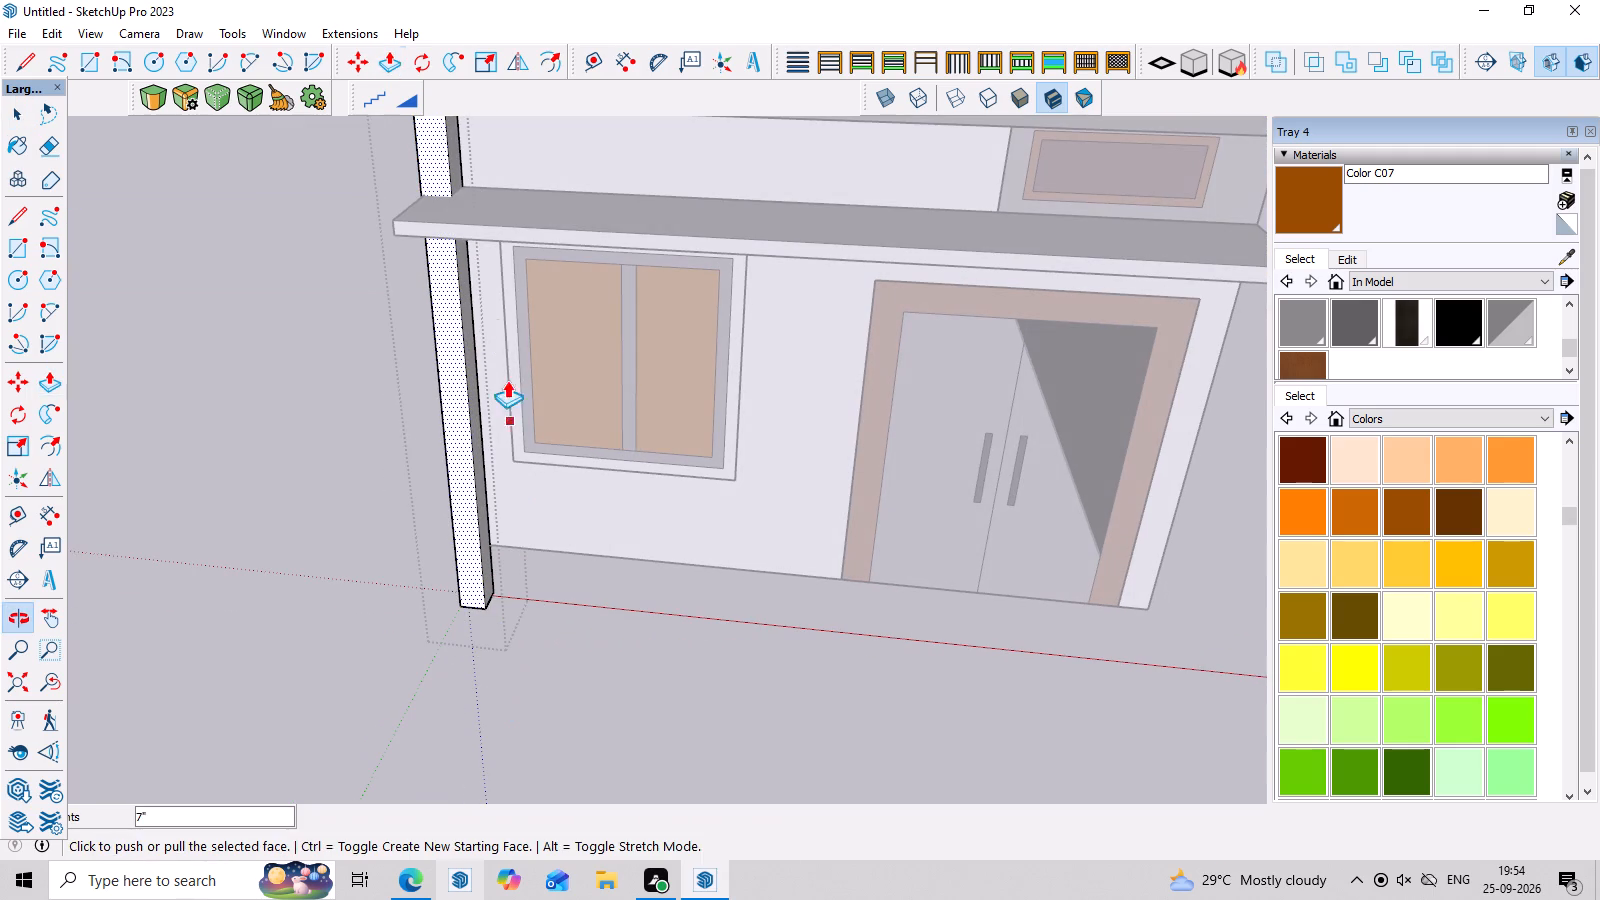
In the canopy slab's group, push its front face back about 2' 1".
{"action": "key", "text": "space"}
{"action": "left_click", "coordinate": [517, 226]}
{"action": "triple_click", "coordinate": [513, 233]}
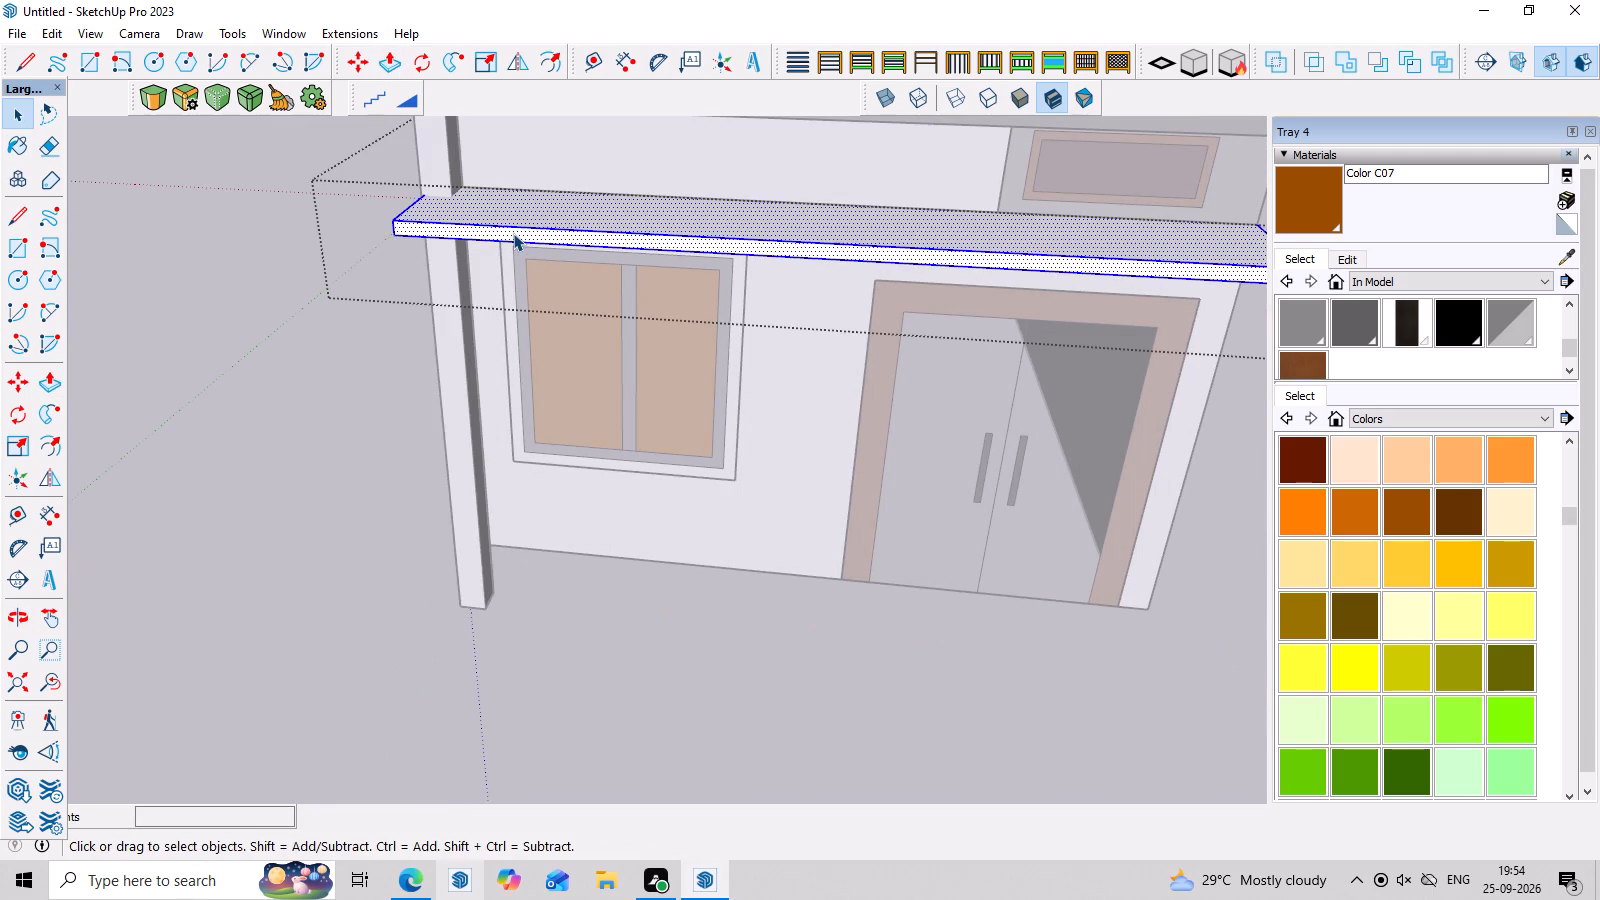
{"action": "double_click", "coordinate": [513, 233]}
{"action": "double_click", "coordinate": [513, 233]}
{"action": "left_click", "coordinate": [520, 233]}
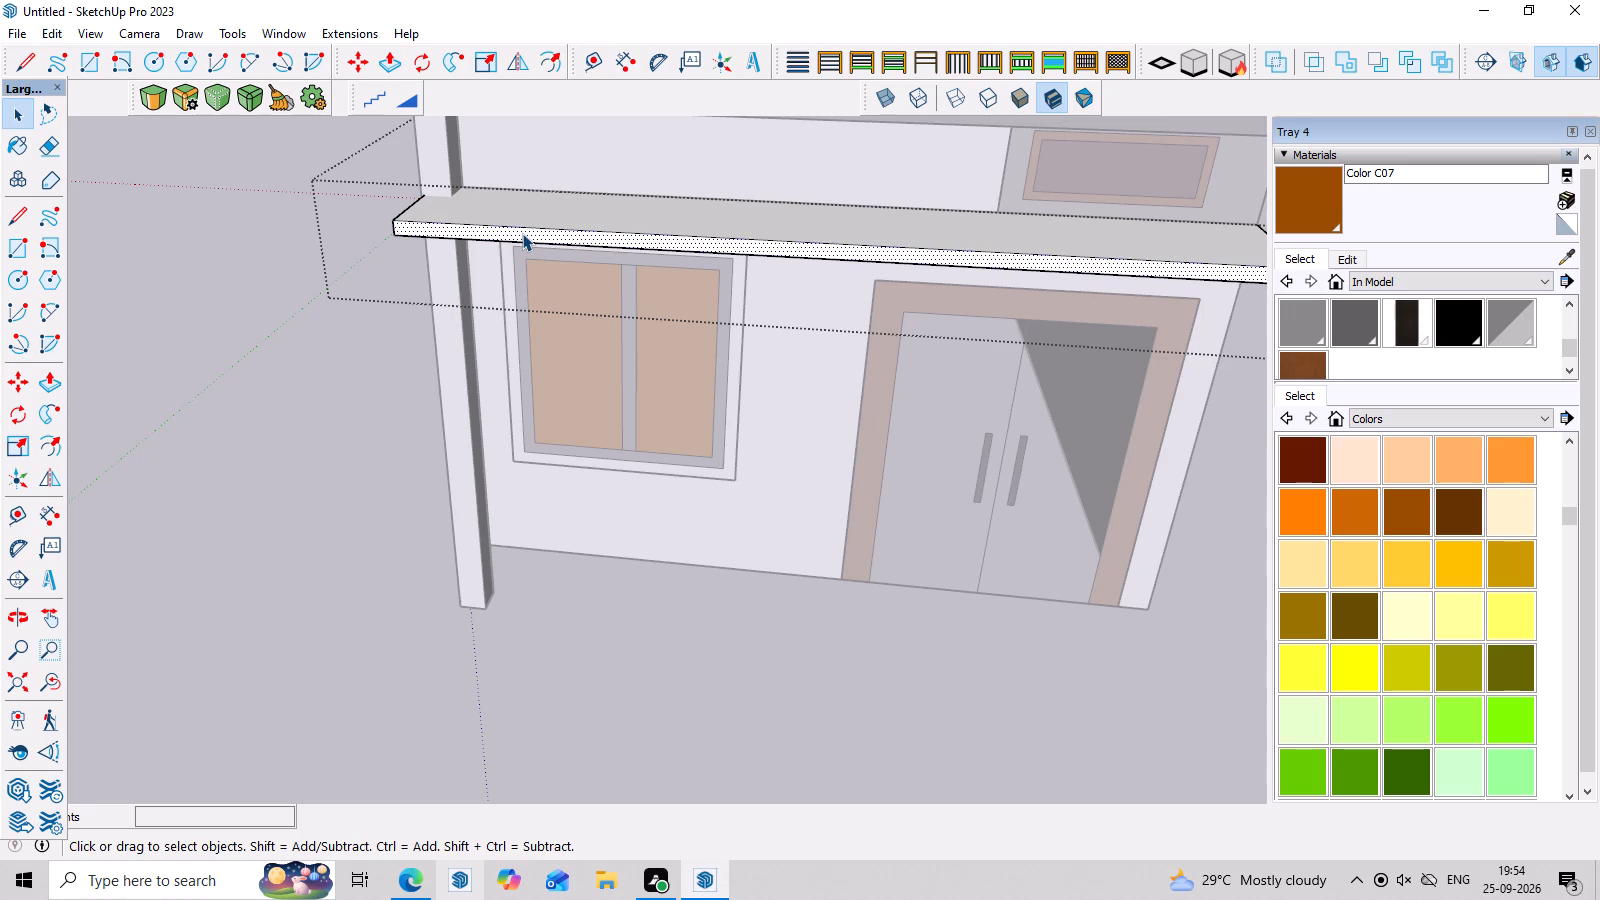
{"action": "key", "text": "p"}
{"action": "left_click", "coordinate": [400, 227]}
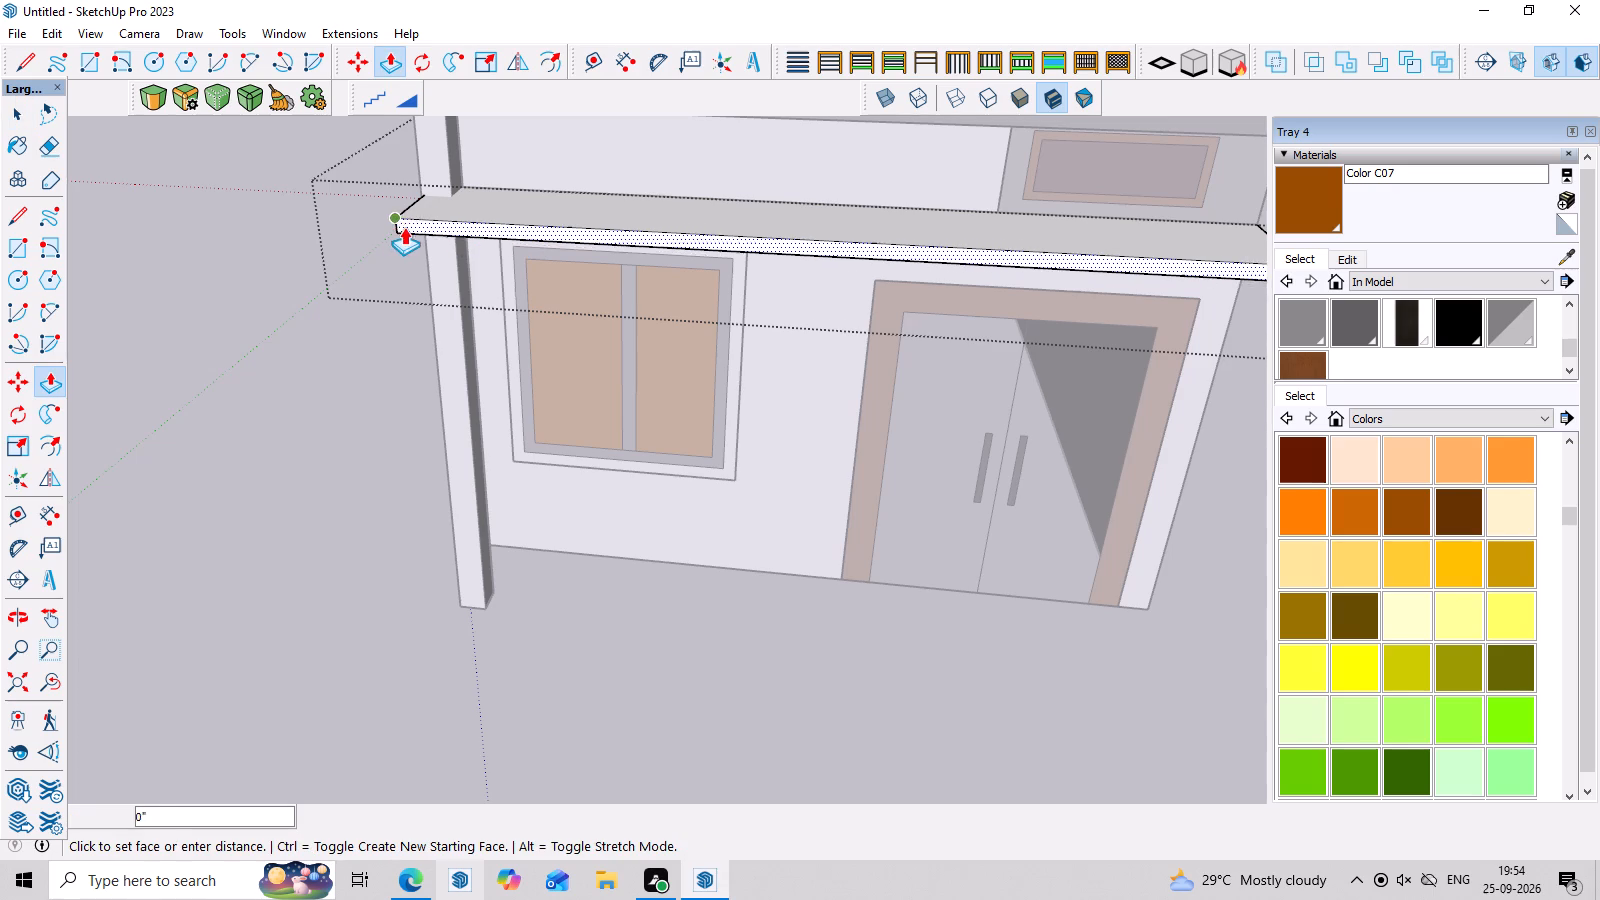
{"action": "left_click", "coordinate": [427, 191]}
{"action": "scroll", "coordinate": [529, 367], "scroll_direction": "down", "scroll_amount": 4}
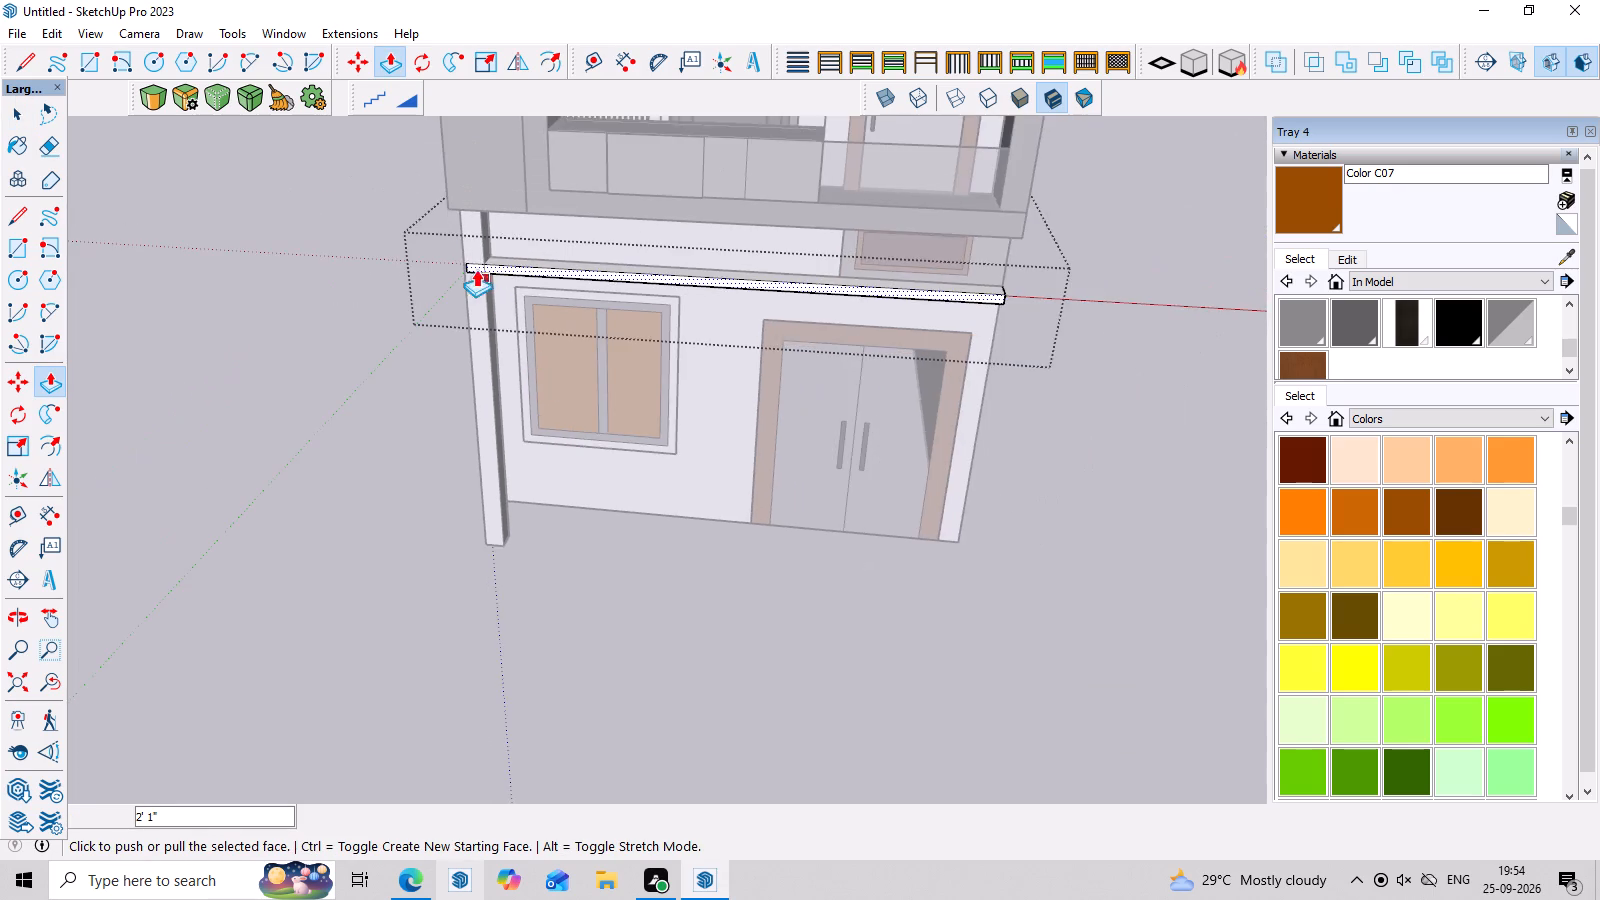
Pull the canopy slab's front face forward about 5" and leave its group.
{"action": "scroll", "coordinate": [470, 253], "scroll_direction": "up", "scroll_amount": 3}
{"action": "middle_click_drag", "start_coordinate": [541, 303], "coordinate": [848, 376]}
{"action": "scroll", "coordinate": [448, 364], "scroll_direction": "up", "scroll_amount": 3}
{"action": "left_click", "coordinate": [454, 314]}
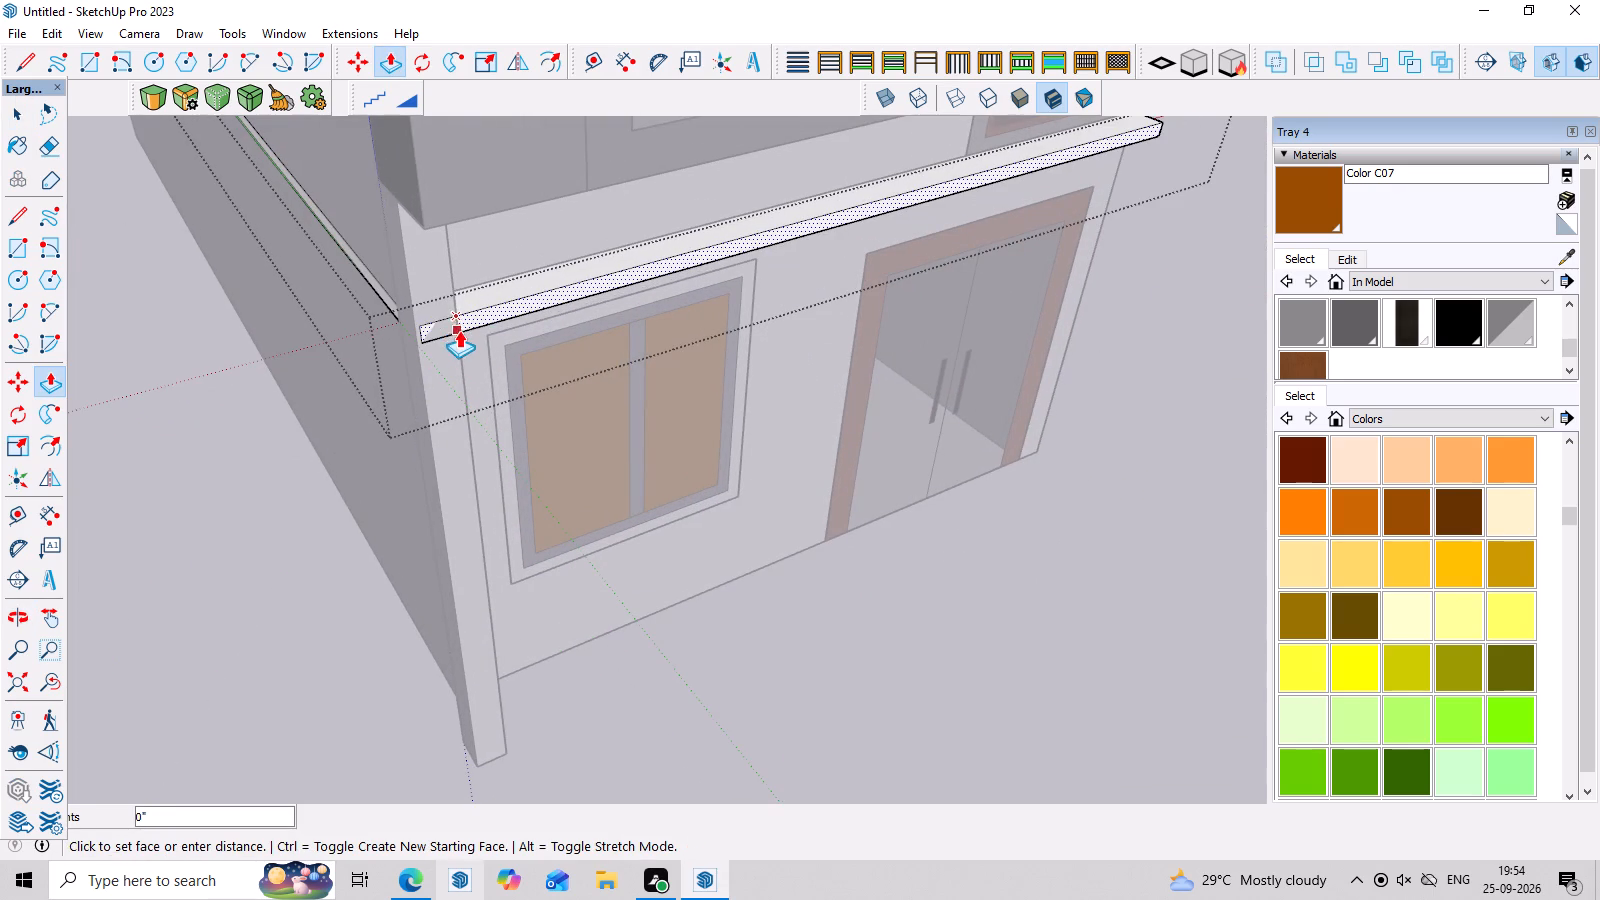
{"action": "key", "text": "space"}
{"action": "left_click", "coordinate": [480, 316]}
{"action": "key", "text": "p"}
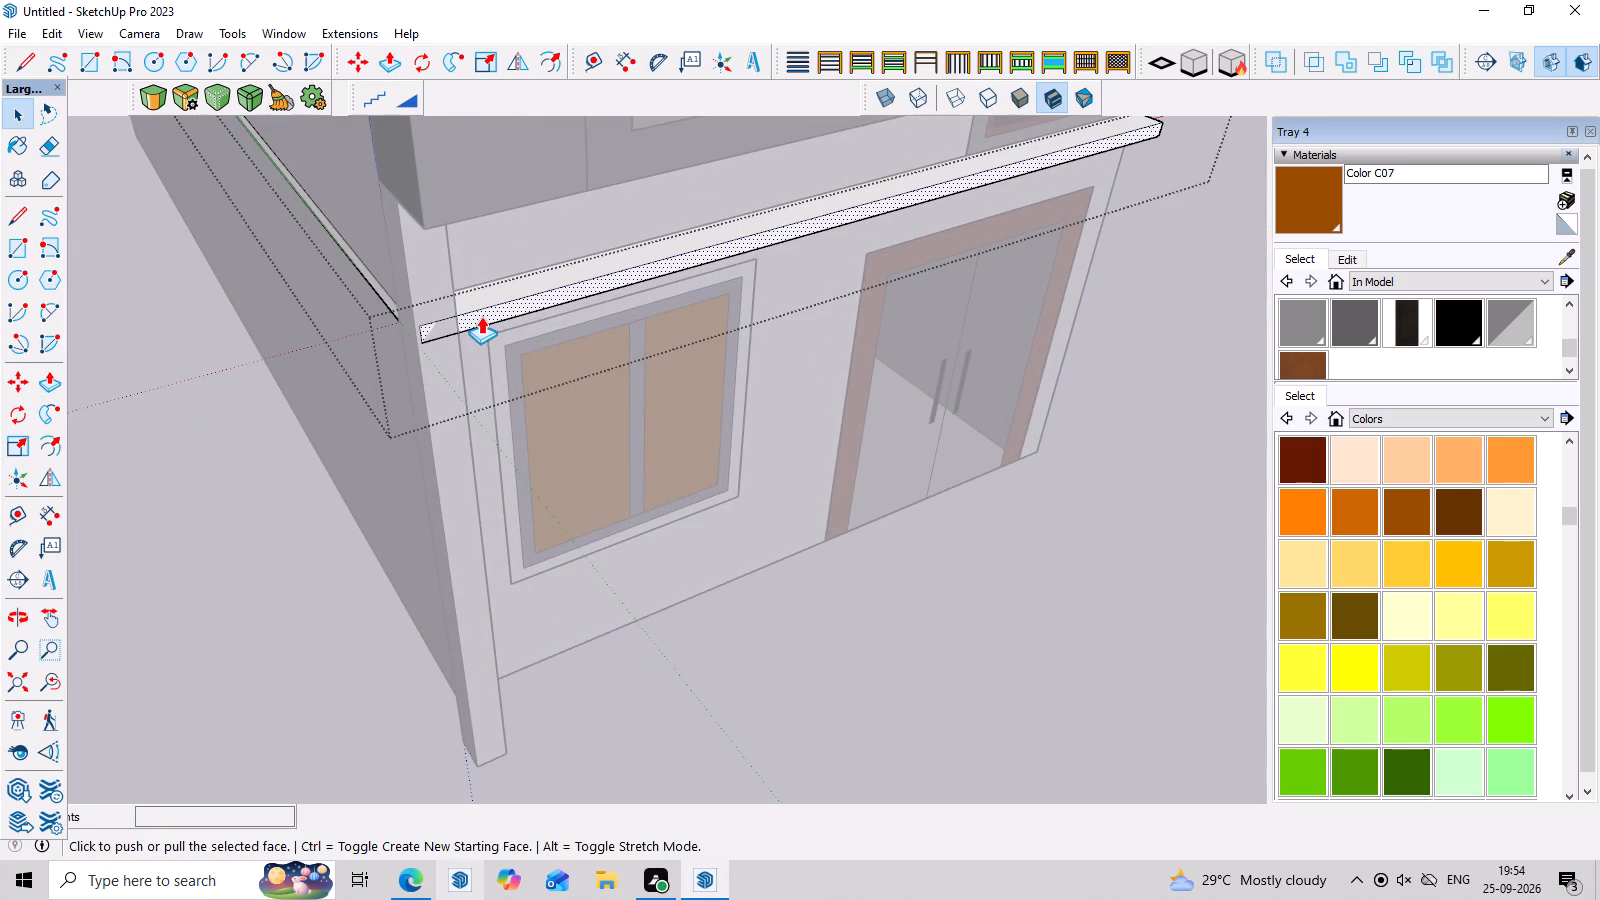
{"action": "left_click", "coordinate": [481, 316]}
{"action": "double_click", "coordinate": [491, 326]}
{"action": "middle_click_drag", "start_coordinate": [550, 487], "coordinate": [494, 373]}
{"action": "scroll", "coordinate": [548, 492], "scroll_direction": "down", "scroll_amount": 4}
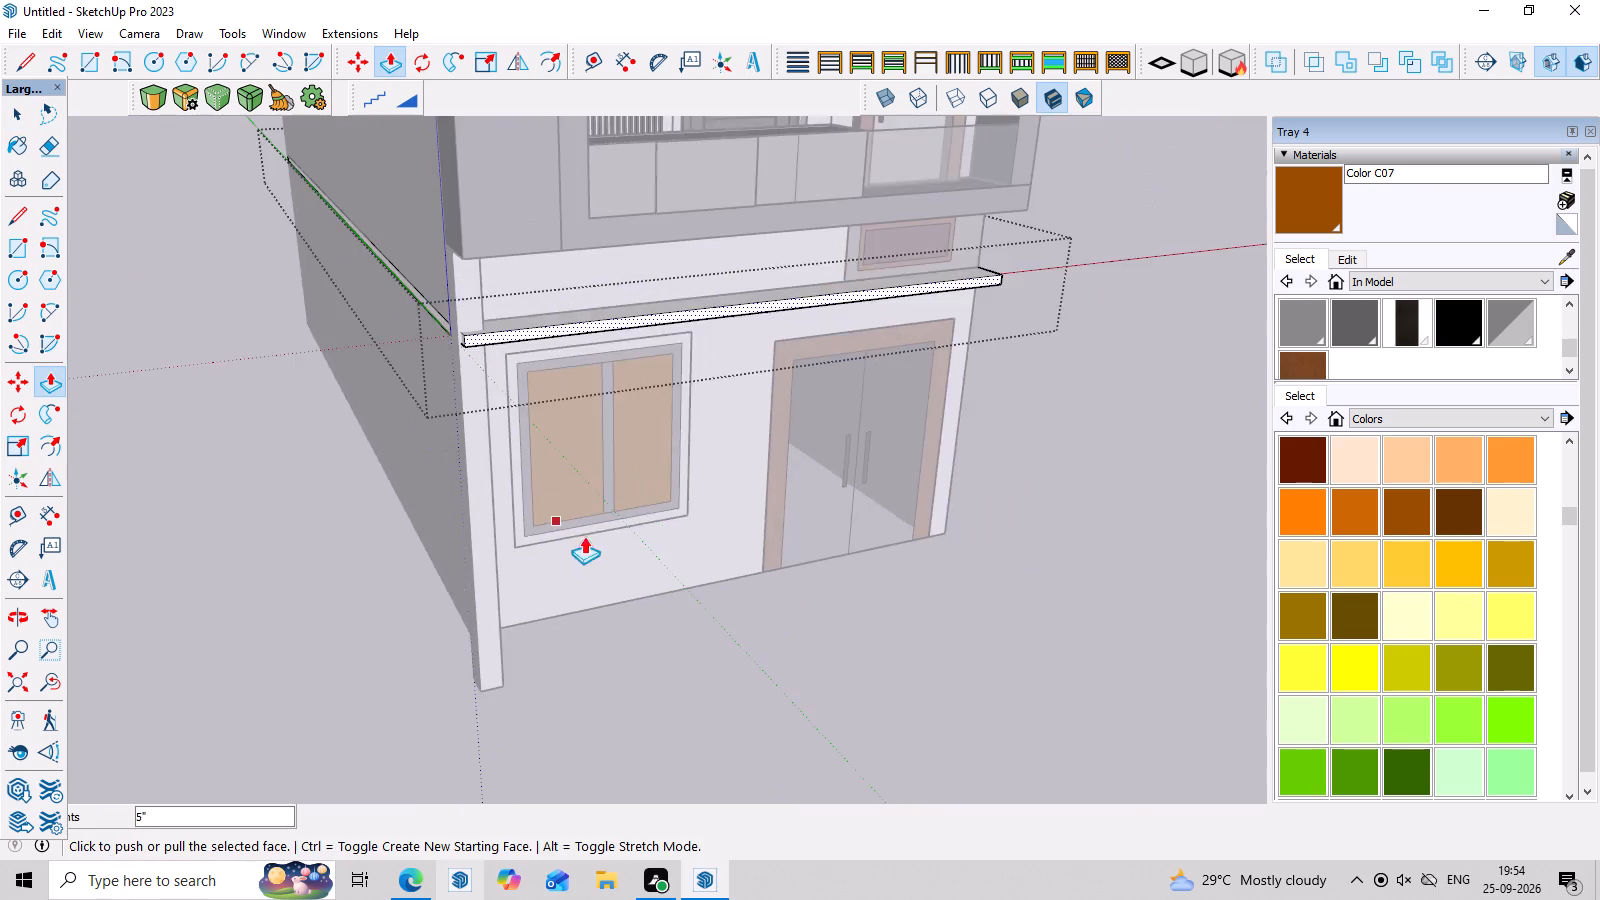
{"action": "scroll", "coordinate": [584, 536], "scroll_direction": "down", "scroll_amount": 3}
{"action": "middle_click_drag", "start_coordinate": [792, 690], "coordinate": [746, 471]}
{"action": "key", "text": "space"}
{"action": "left_click", "coordinate": [978, 490]}
In the corner column's group, push its bottom face up to the level of the front wall's base, and leave the group.
{"action": "scroll", "coordinate": [1010, 517], "scroll_direction": "down", "scroll_amount": 3}
{"action": "middle_click_drag", "start_coordinate": [1008, 543], "coordinate": [519, 638]}
{"action": "scroll", "coordinate": [498, 636], "scroll_direction": "up", "scroll_amount": 7}
{"action": "middle_click_drag", "start_coordinate": [582, 576], "coordinate": [417, 632]}
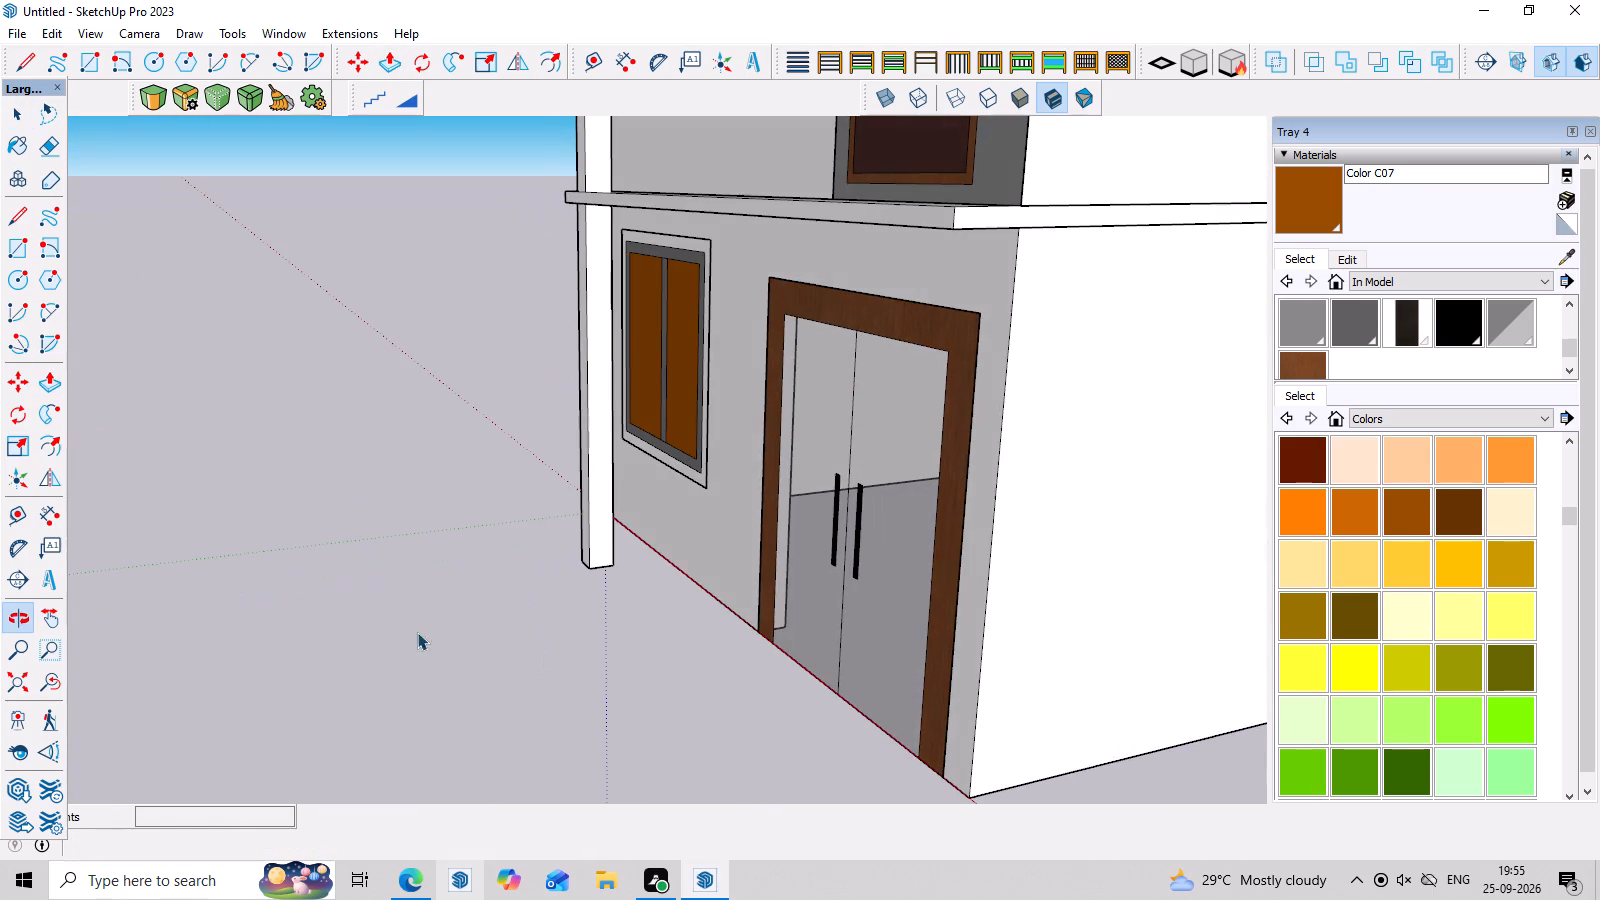
{"action": "middle_click", "coordinate": [417, 632]}
{"action": "middle_click_drag", "start_coordinate": [794, 600], "coordinate": [830, 586]}
{"action": "middle_click_drag", "start_coordinate": [663, 603], "coordinate": [905, 257]}
{"action": "middle_click_drag", "start_coordinate": [620, 542], "coordinate": [716, 300]}
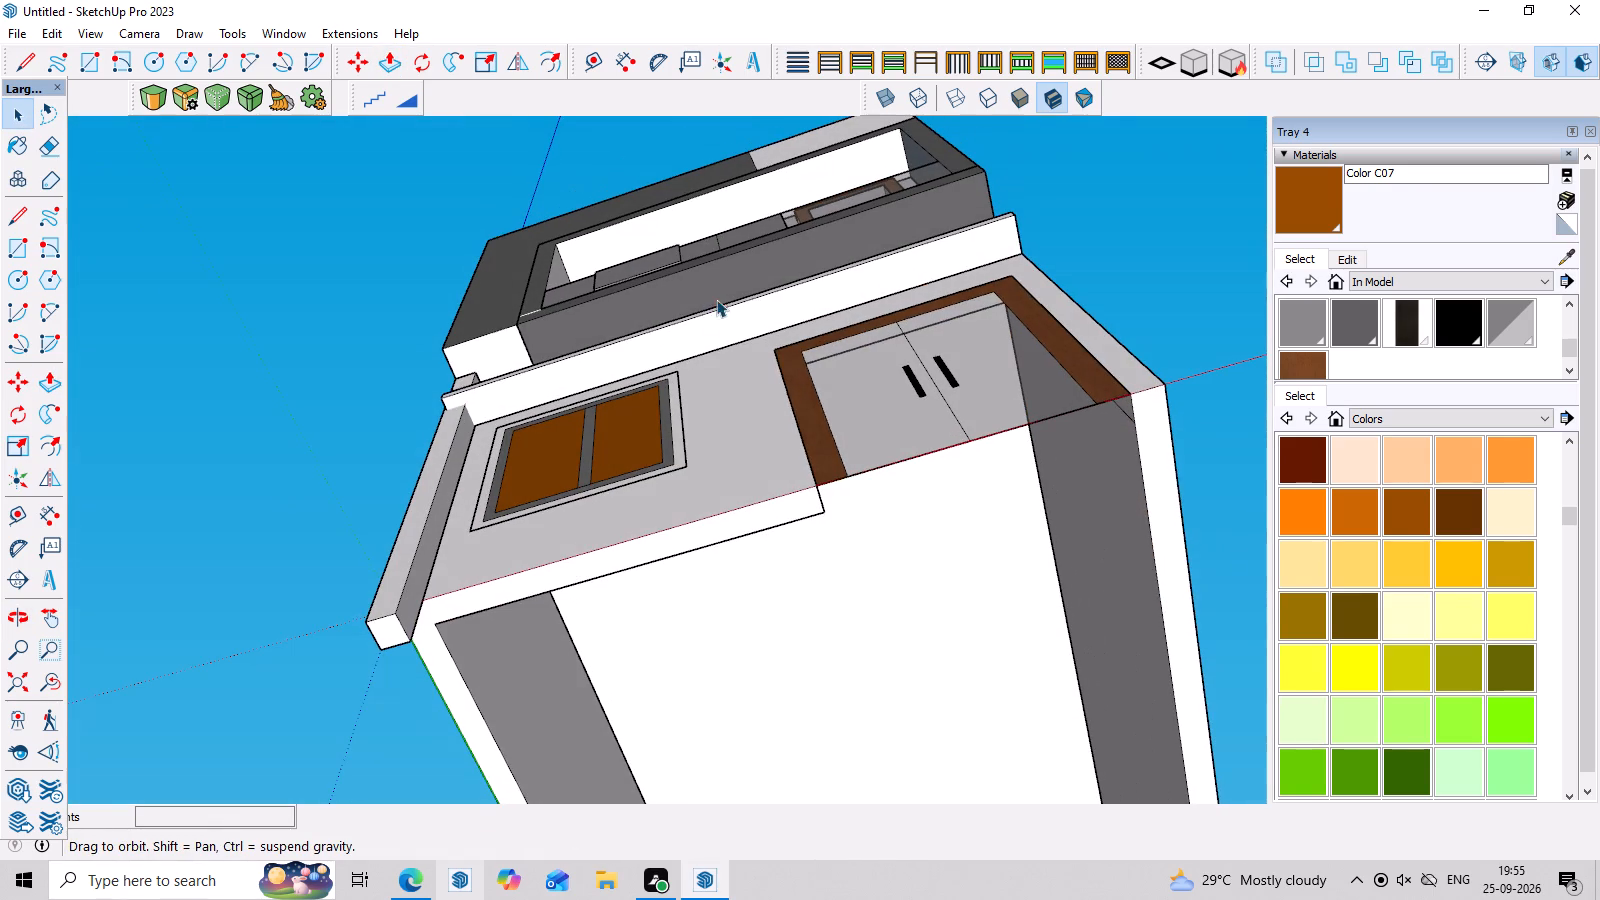
{"action": "left_click", "coordinate": [392, 619]}
{"action": "triple_click", "coordinate": [384, 629]}
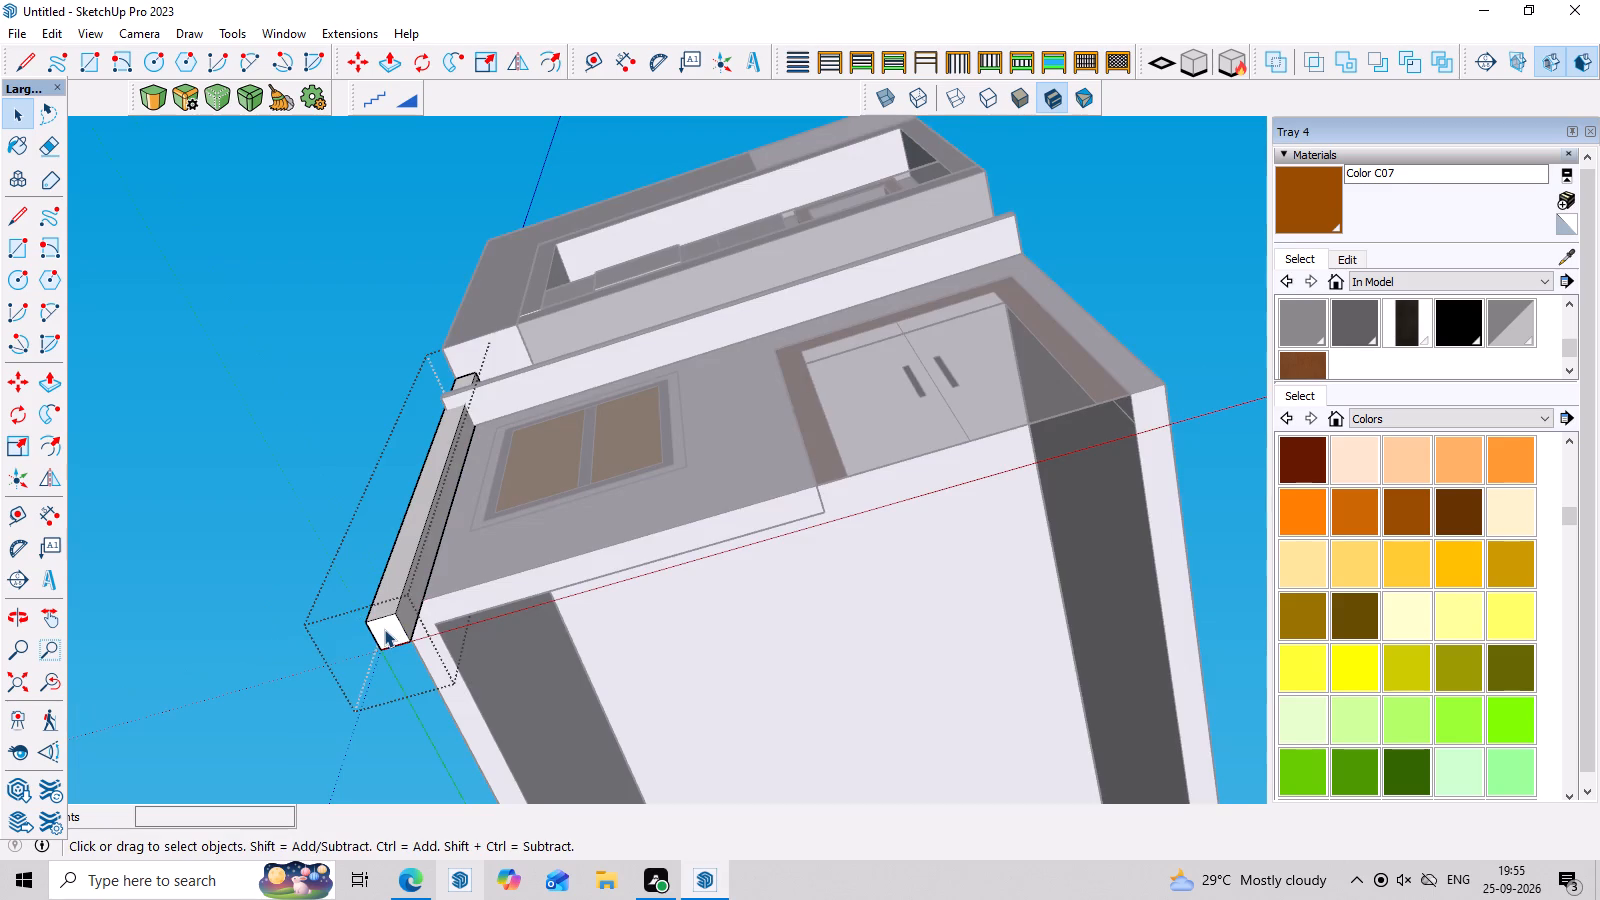
{"action": "left_click", "coordinate": [384, 629]}
{"action": "left_click", "coordinate": [384, 629]}
{"action": "left_click", "coordinate": [384, 629]}
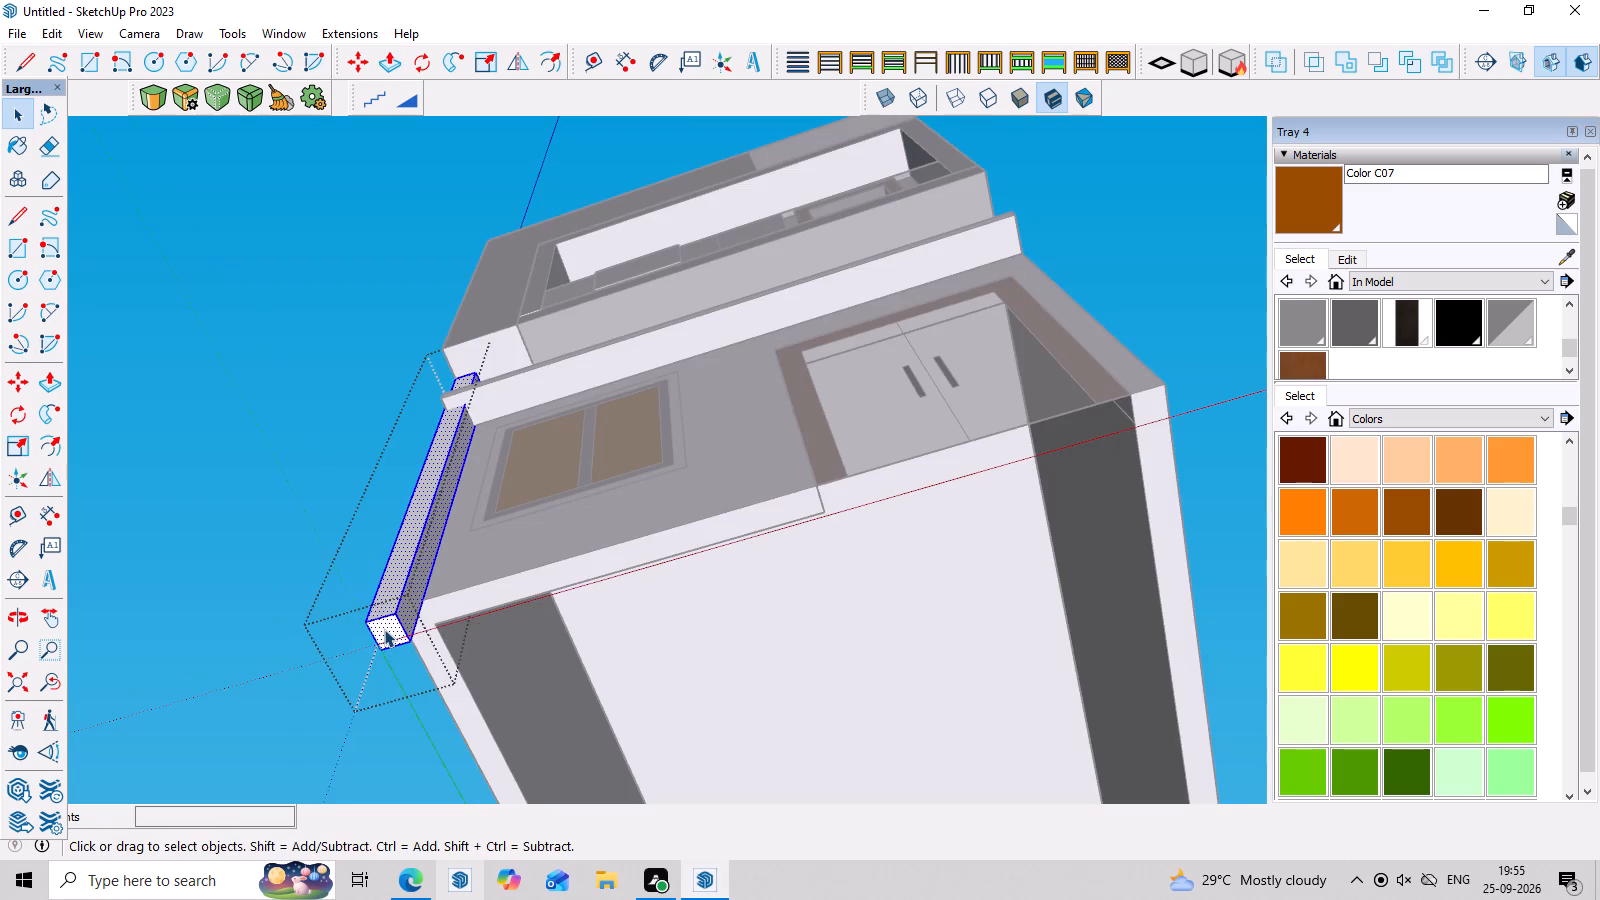
{"action": "left_click", "coordinate": [384, 629]}
{"action": "key", "text": "p"}
{"action": "left_click", "coordinate": [391, 631]}
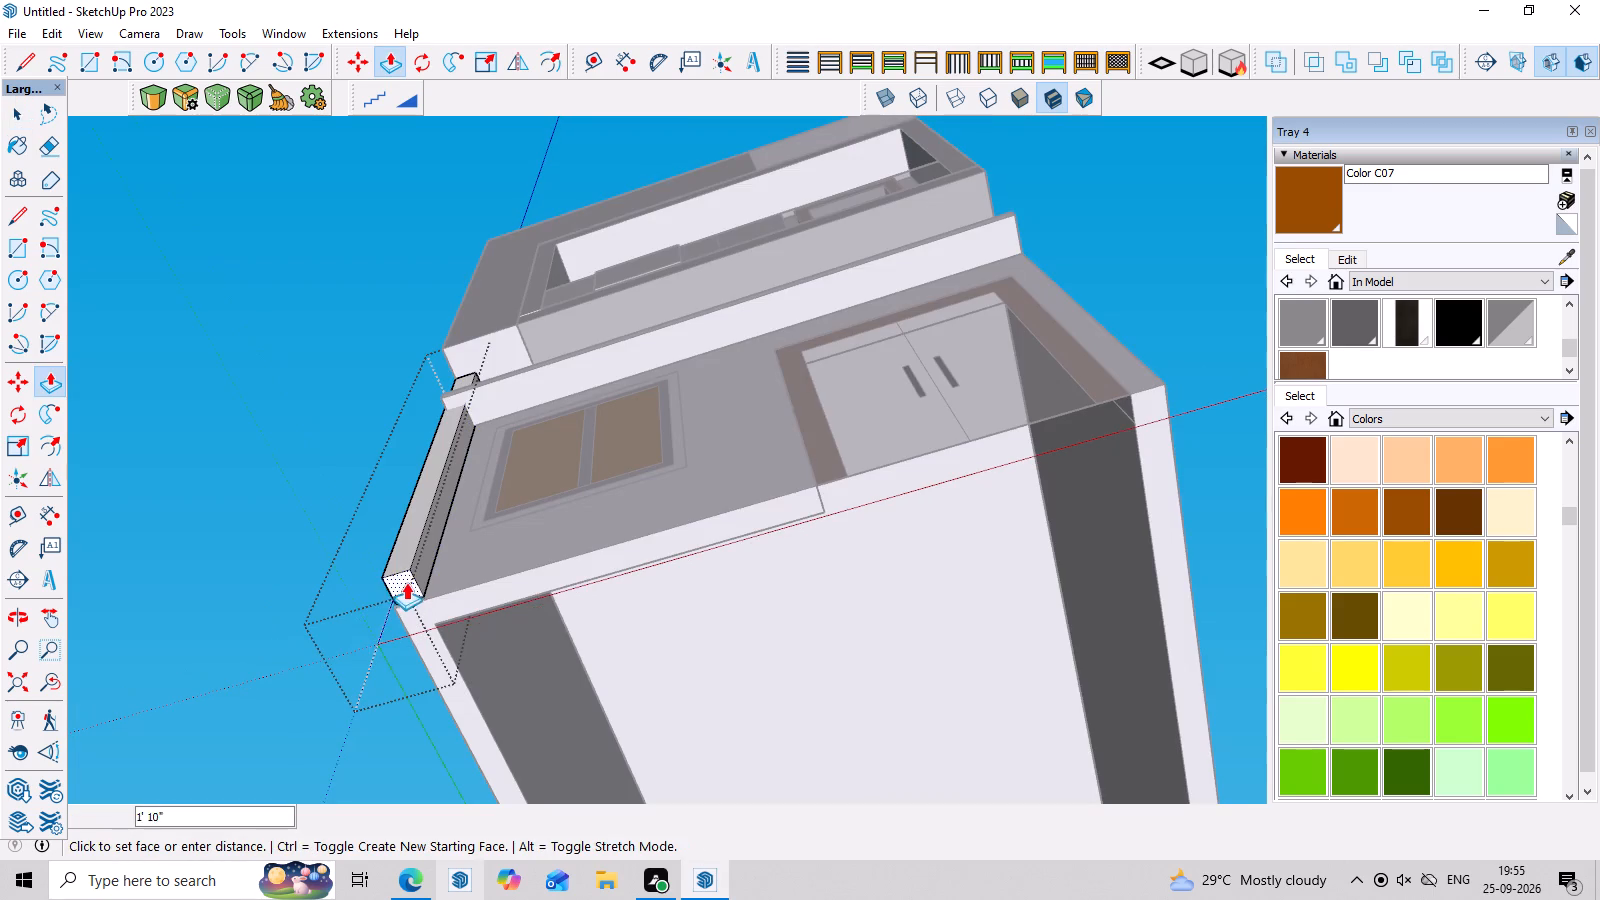
{"action": "left_click", "coordinate": [430, 597]}
{"action": "scroll", "coordinate": [417, 568], "scroll_direction": "down", "scroll_amount": 3}
{"action": "middle_click_drag", "start_coordinate": [399, 422], "coordinate": [444, 867]}
{"action": "scroll", "coordinate": [408, 448], "scroll_direction": "down", "scroll_amount": 7}
{"action": "left_click", "coordinate": [909, 644]}
{"action": "middle_click_drag", "start_coordinate": [868, 539], "coordinate": [914, 626]}
{"action": "key", "text": "space"}
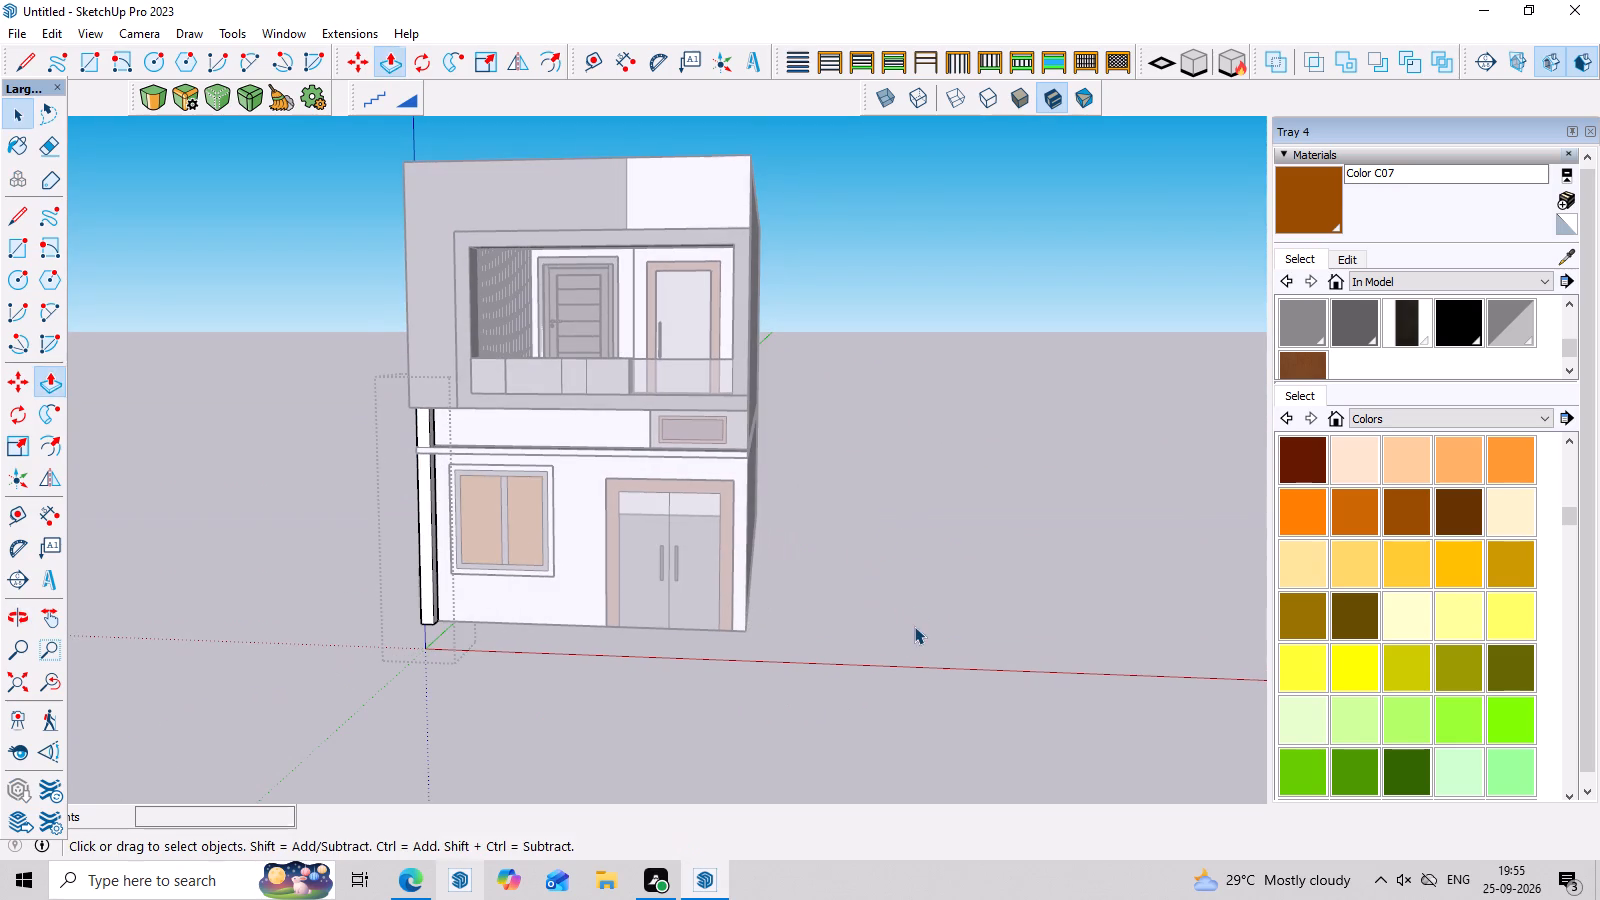
{"action": "key", "text": "space"}
{"action": "left_click", "coordinate": [870, 543]}
{"action": "middle_click_drag", "start_coordinate": [483, 652], "coordinate": [710, 691]}
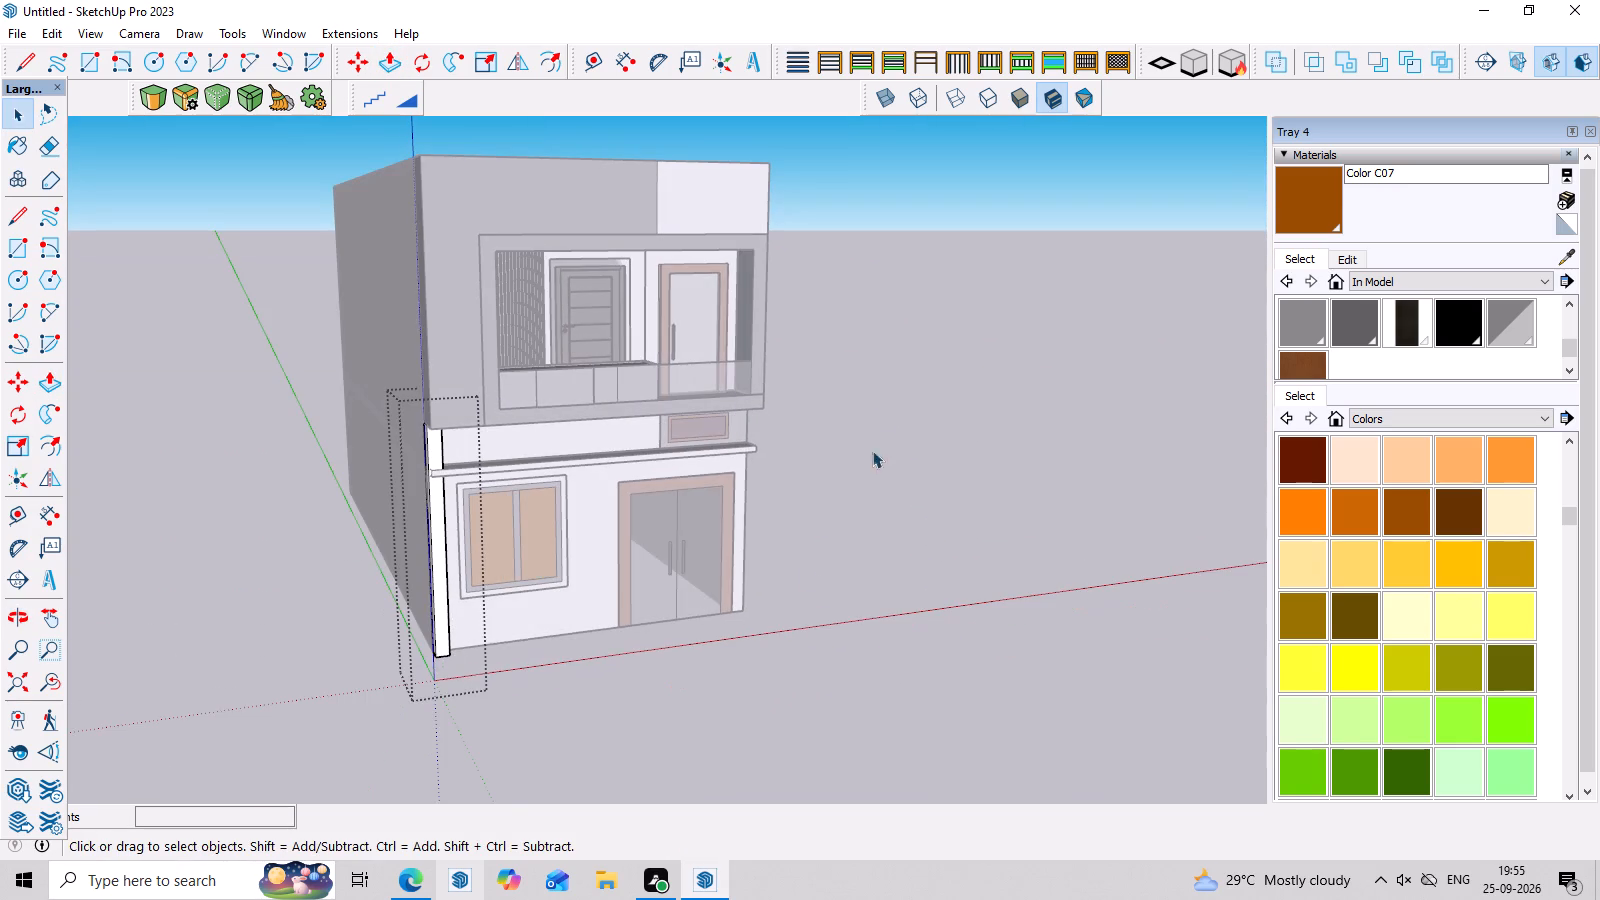
{"action": "key", "text": "space"}
{"action": "left_click", "coordinate": [875, 350]}
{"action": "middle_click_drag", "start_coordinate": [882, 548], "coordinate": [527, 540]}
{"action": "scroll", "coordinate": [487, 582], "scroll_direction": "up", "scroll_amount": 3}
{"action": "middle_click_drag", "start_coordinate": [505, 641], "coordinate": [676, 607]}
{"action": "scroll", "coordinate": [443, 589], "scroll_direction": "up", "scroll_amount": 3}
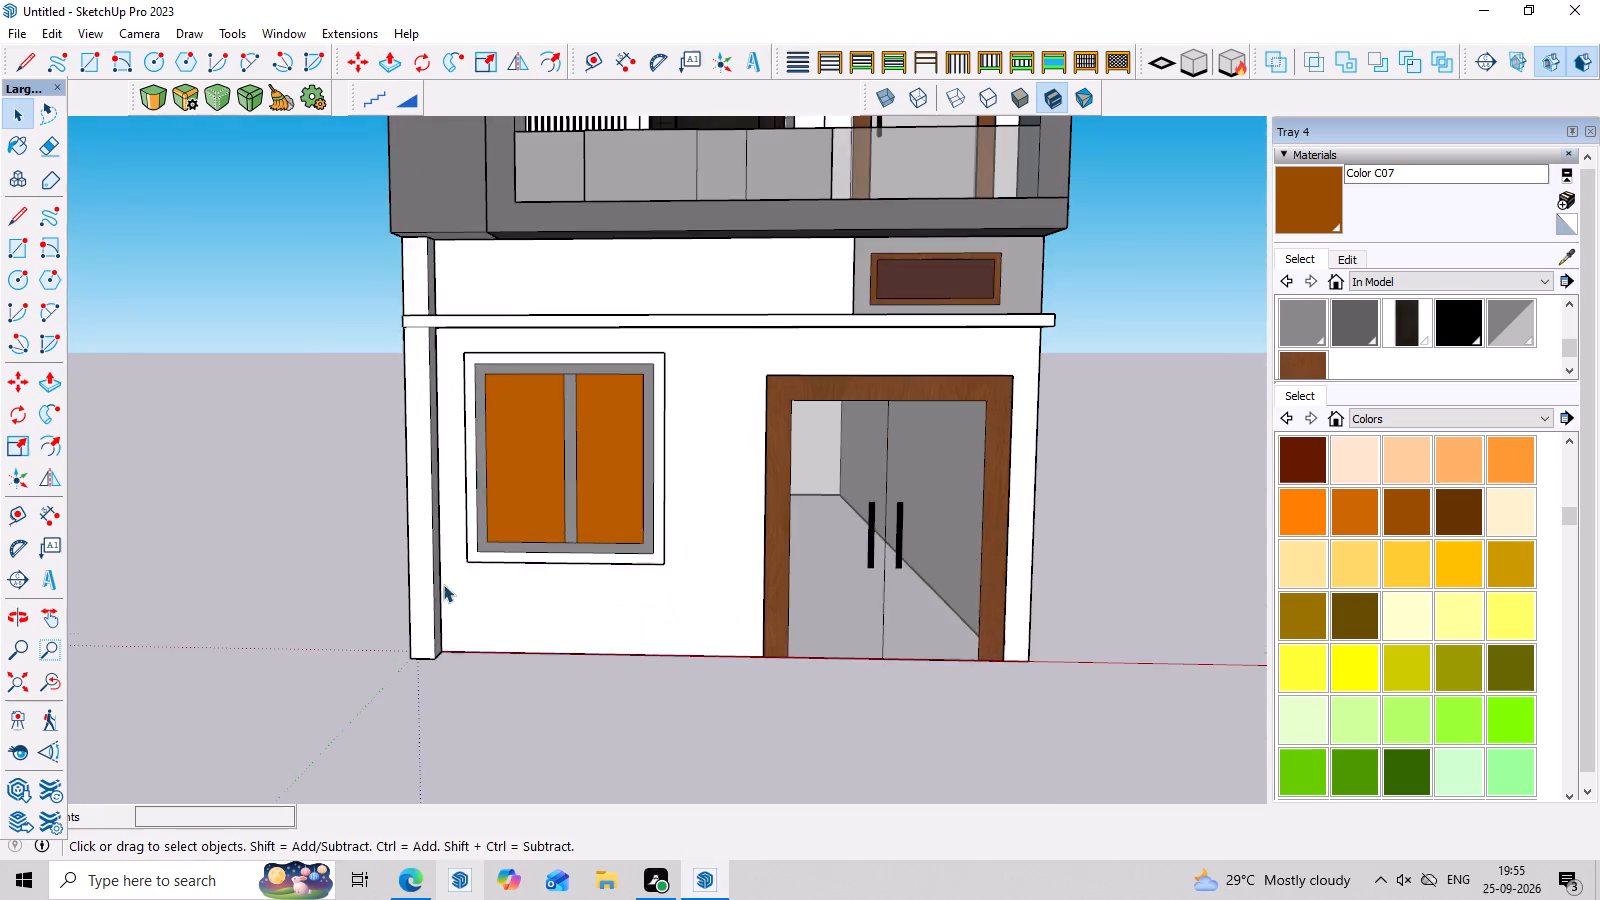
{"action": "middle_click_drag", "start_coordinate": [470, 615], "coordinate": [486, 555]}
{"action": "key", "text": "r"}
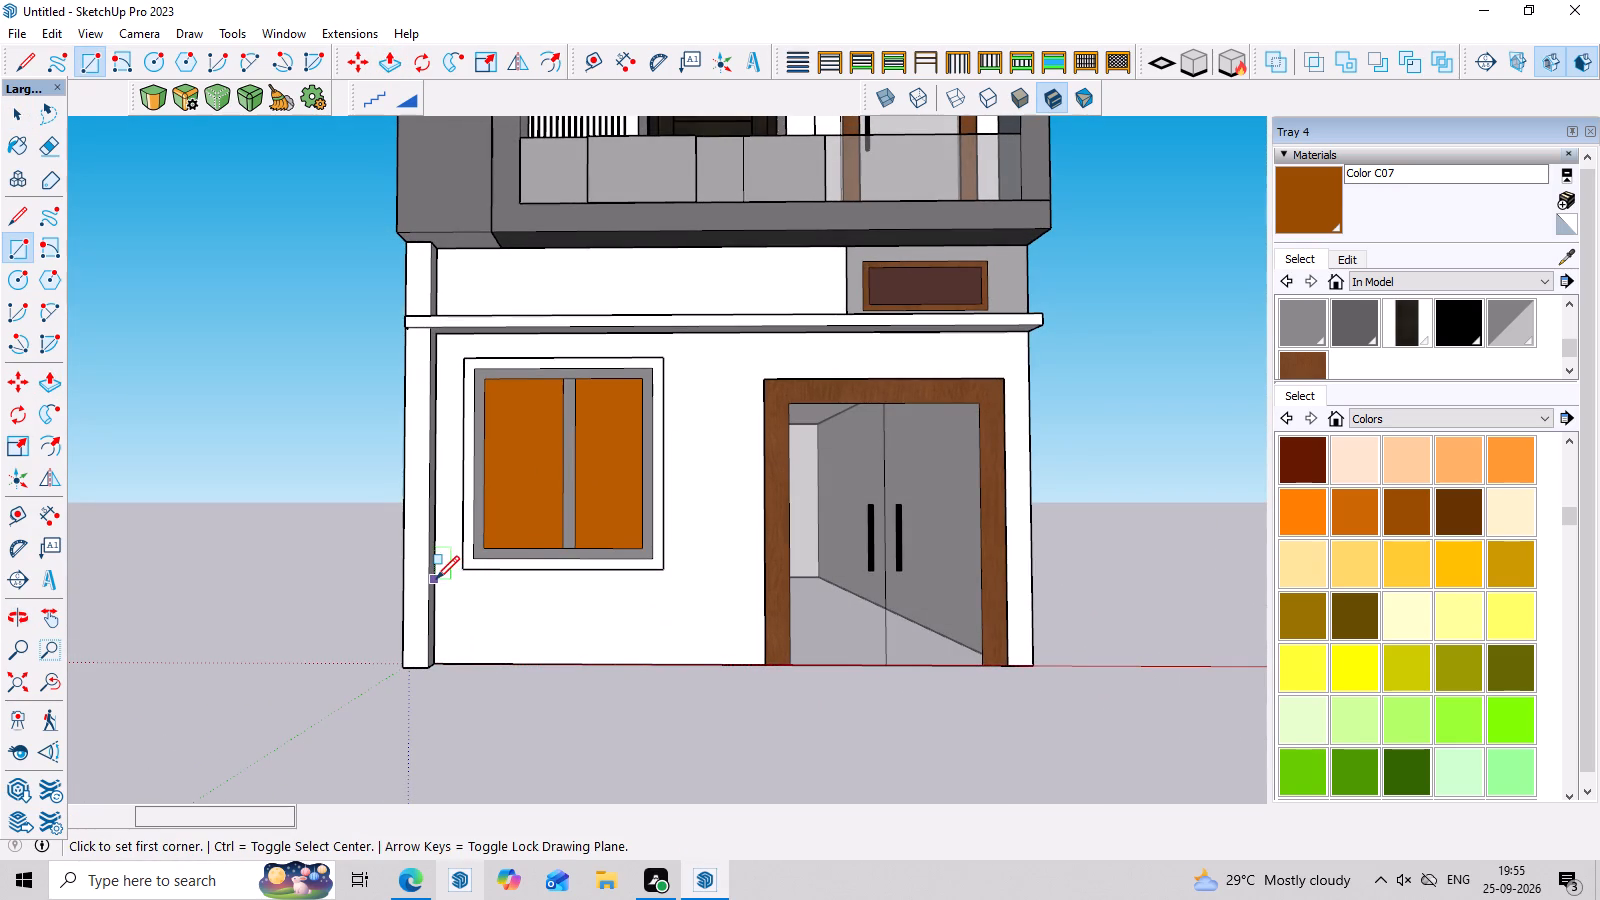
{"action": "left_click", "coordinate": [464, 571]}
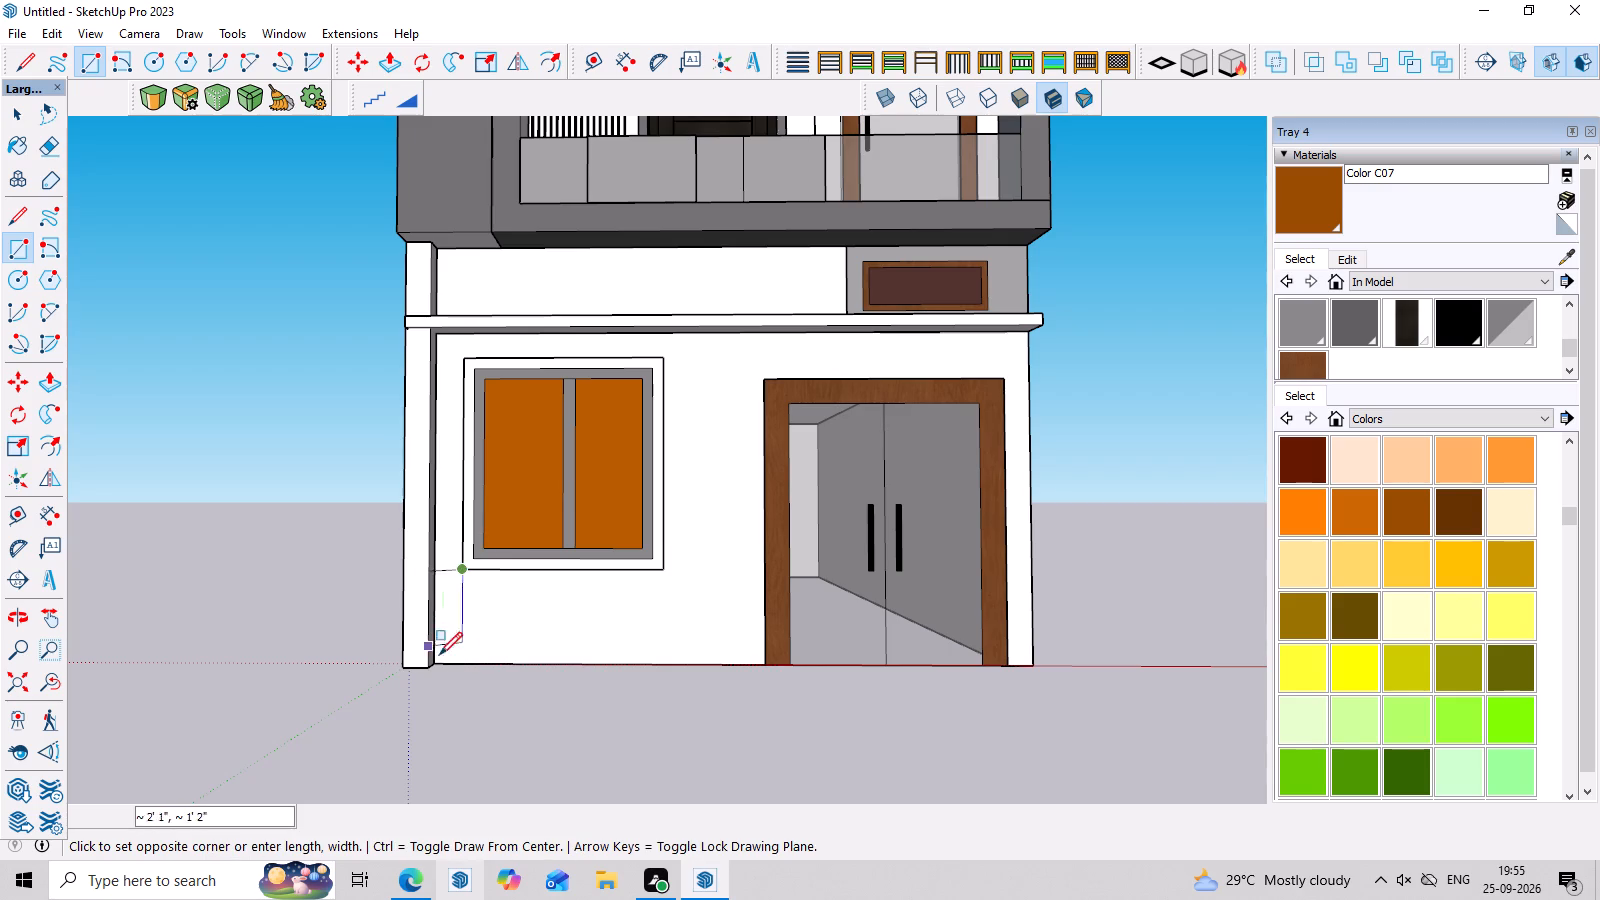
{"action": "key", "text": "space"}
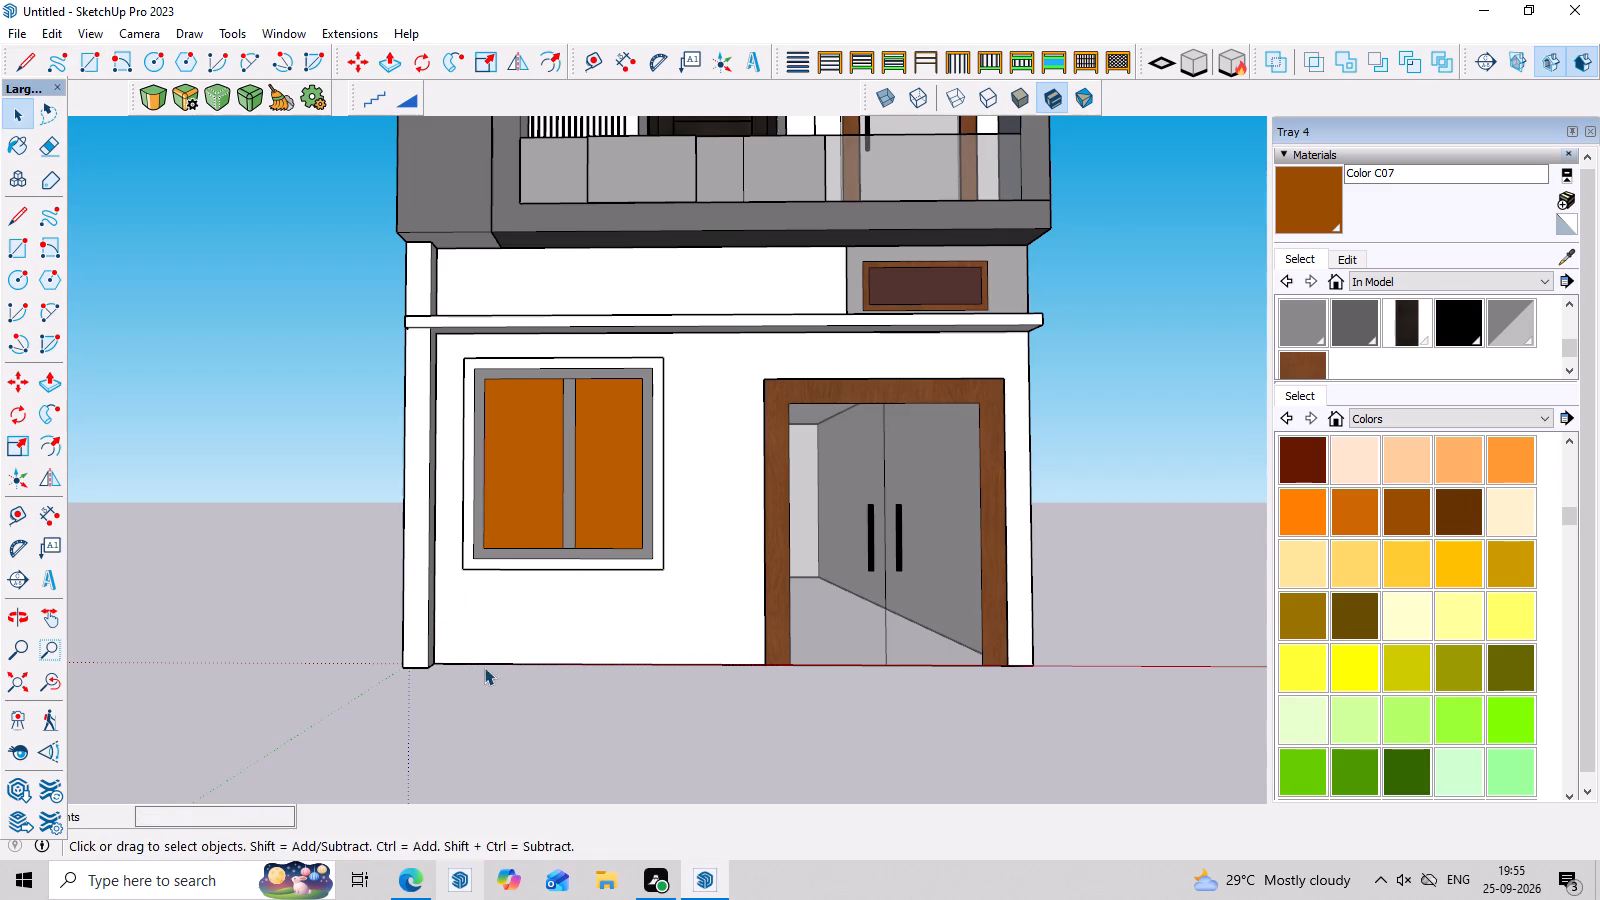
Draw a rectangle on the front wall from the column's base corner up to the window frame's bottom edge, extending slightly past the frame.
{"action": "middle_click_drag", "start_coordinate": [492, 672], "coordinate": [401, 688]}
{"action": "scroll", "coordinate": [423, 655], "scroll_direction": "up", "scroll_amount": 3}
{"action": "middle_click_drag", "start_coordinate": [499, 643], "coordinate": [469, 646]}
{"action": "key", "text": "r"}
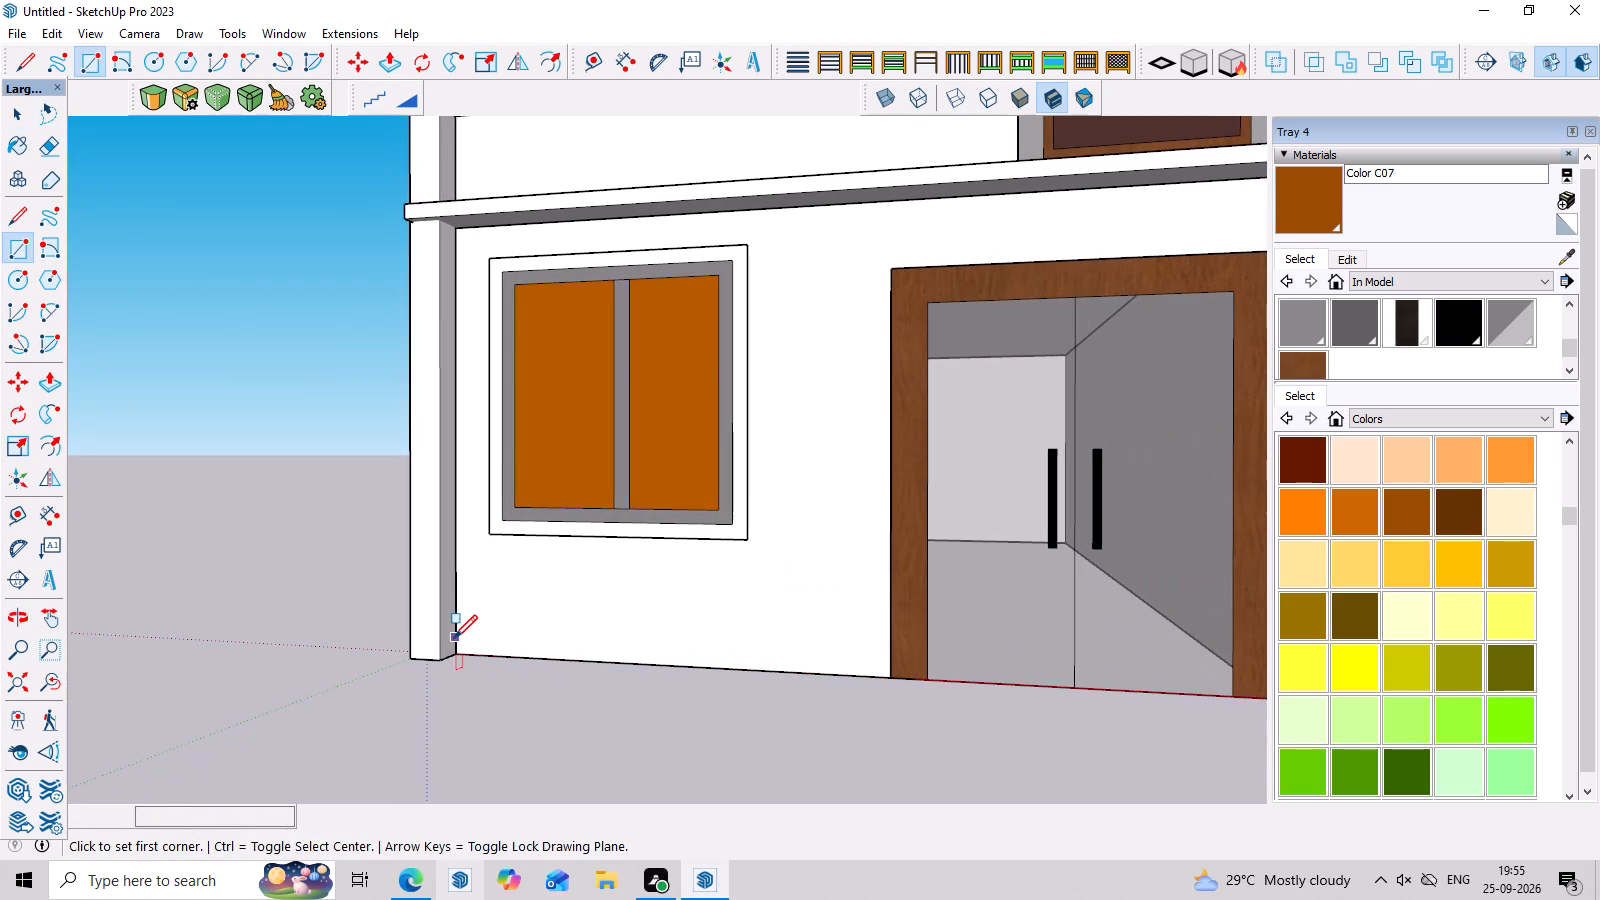
{"action": "left_click", "coordinate": [455, 653]}
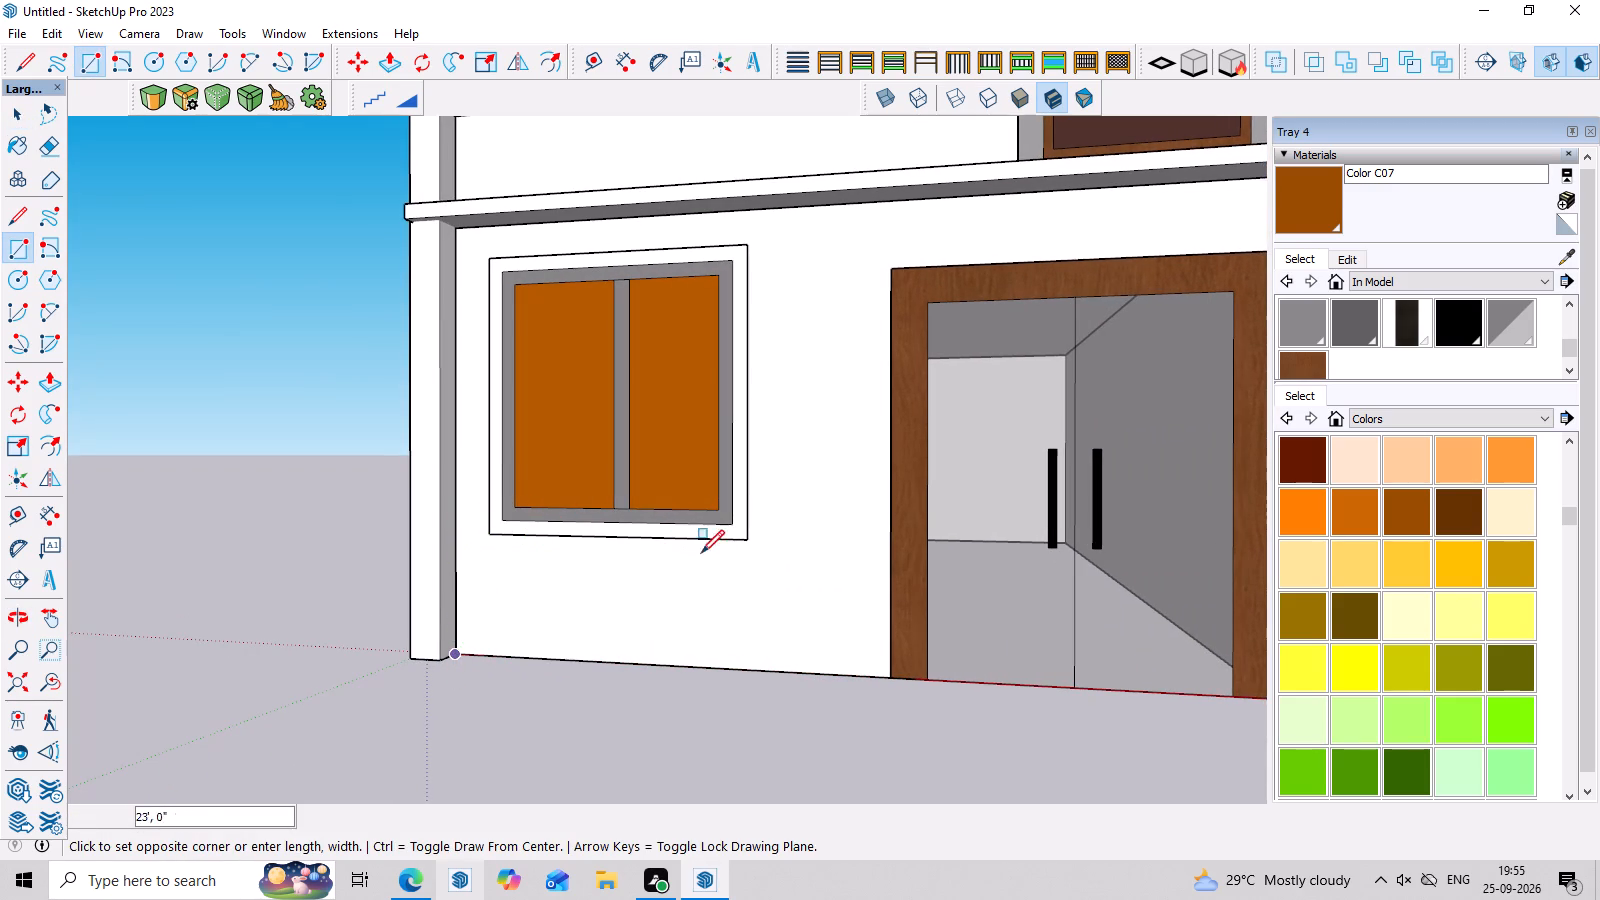
{"action": "left_click", "coordinate": [777, 539]}
{"action": "middle_click_drag", "start_coordinate": [743, 681], "coordinate": [792, 675]}
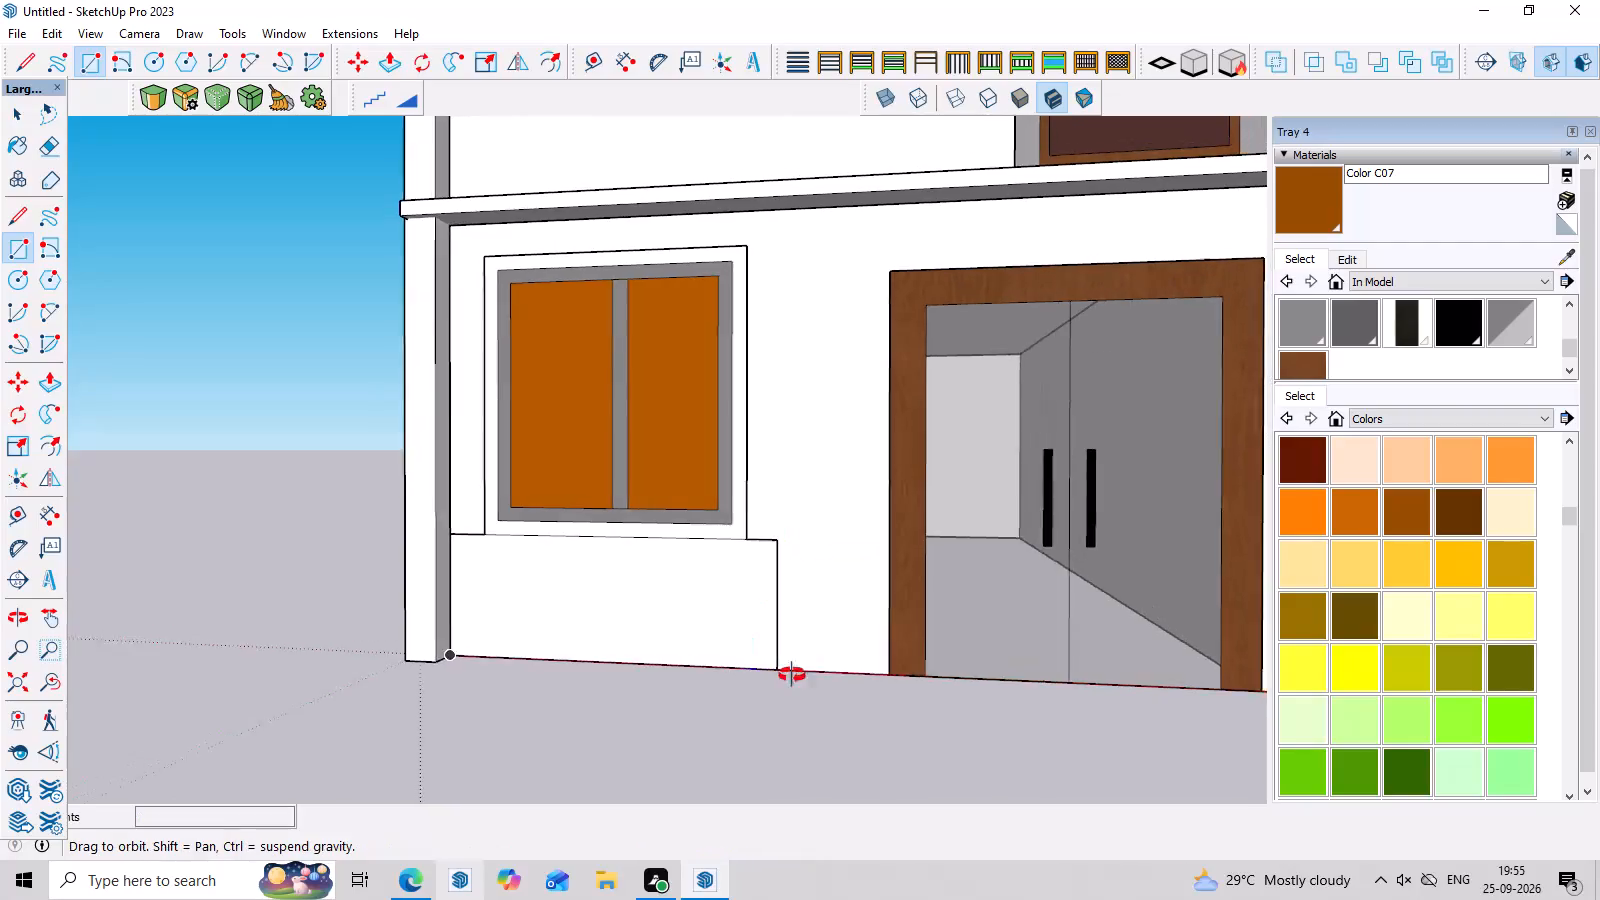
{"action": "middle_click_drag", "start_coordinate": [792, 675], "coordinate": [812, 663]}
Make the rectangle below the window, with its edges, into a group.
{"action": "key", "text": "space"}
{"action": "triple_click", "coordinate": [586, 597]}
{"action": "right_click", "coordinate": [586, 597]}
{"action": "double_click", "coordinate": [586, 597]}
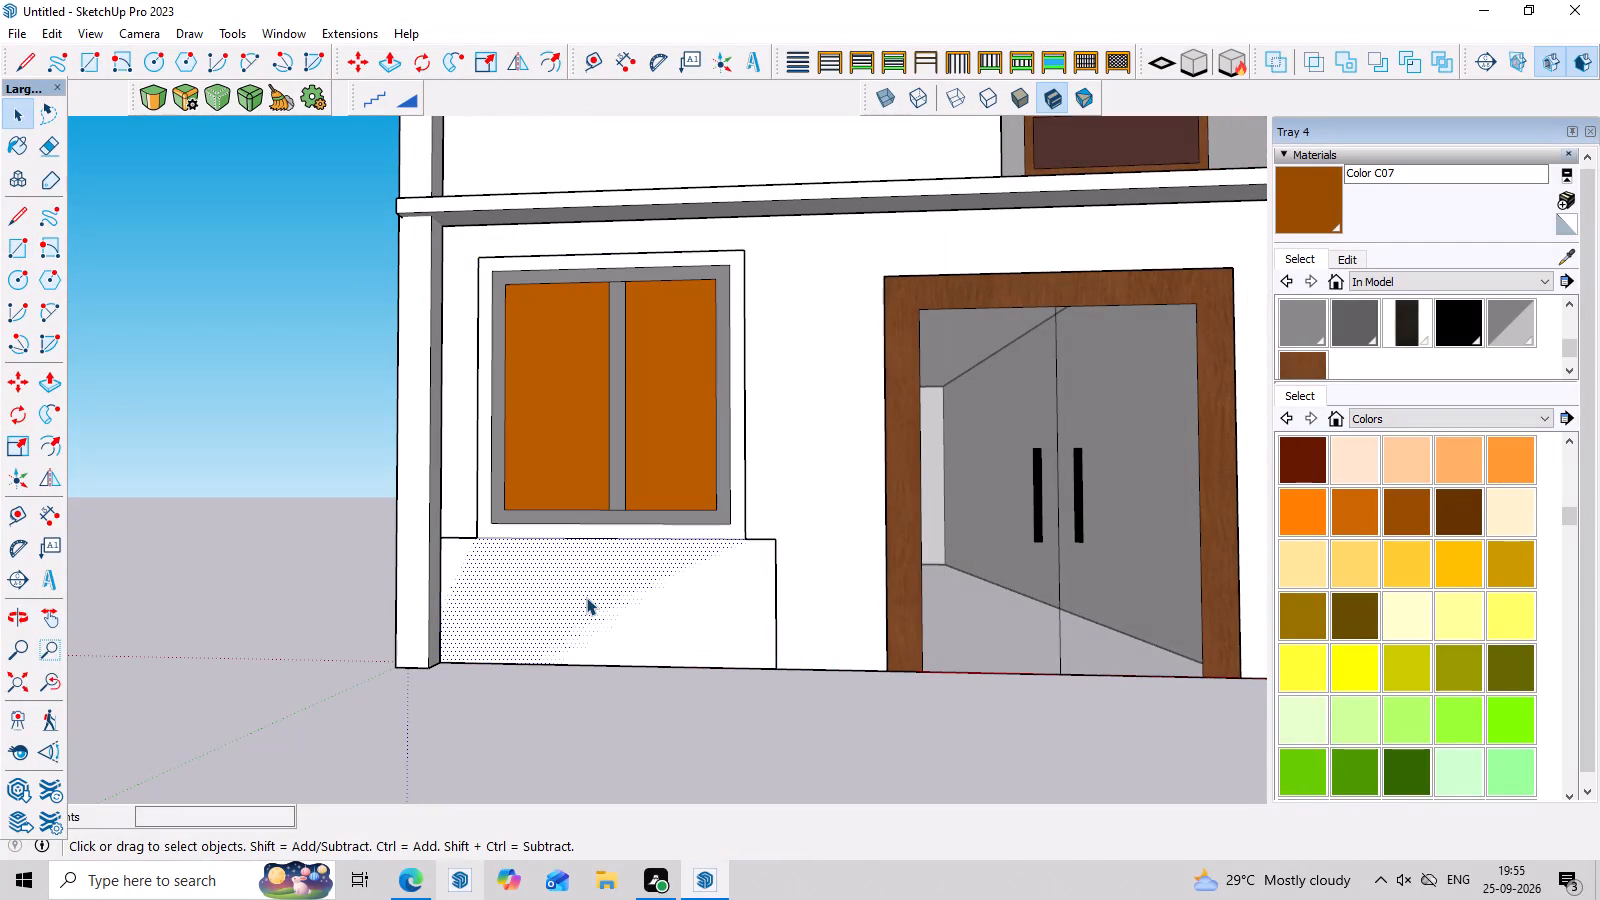
{"action": "left_click", "coordinate": [586, 597]}
{"action": "right_click", "coordinate": [586, 597]}
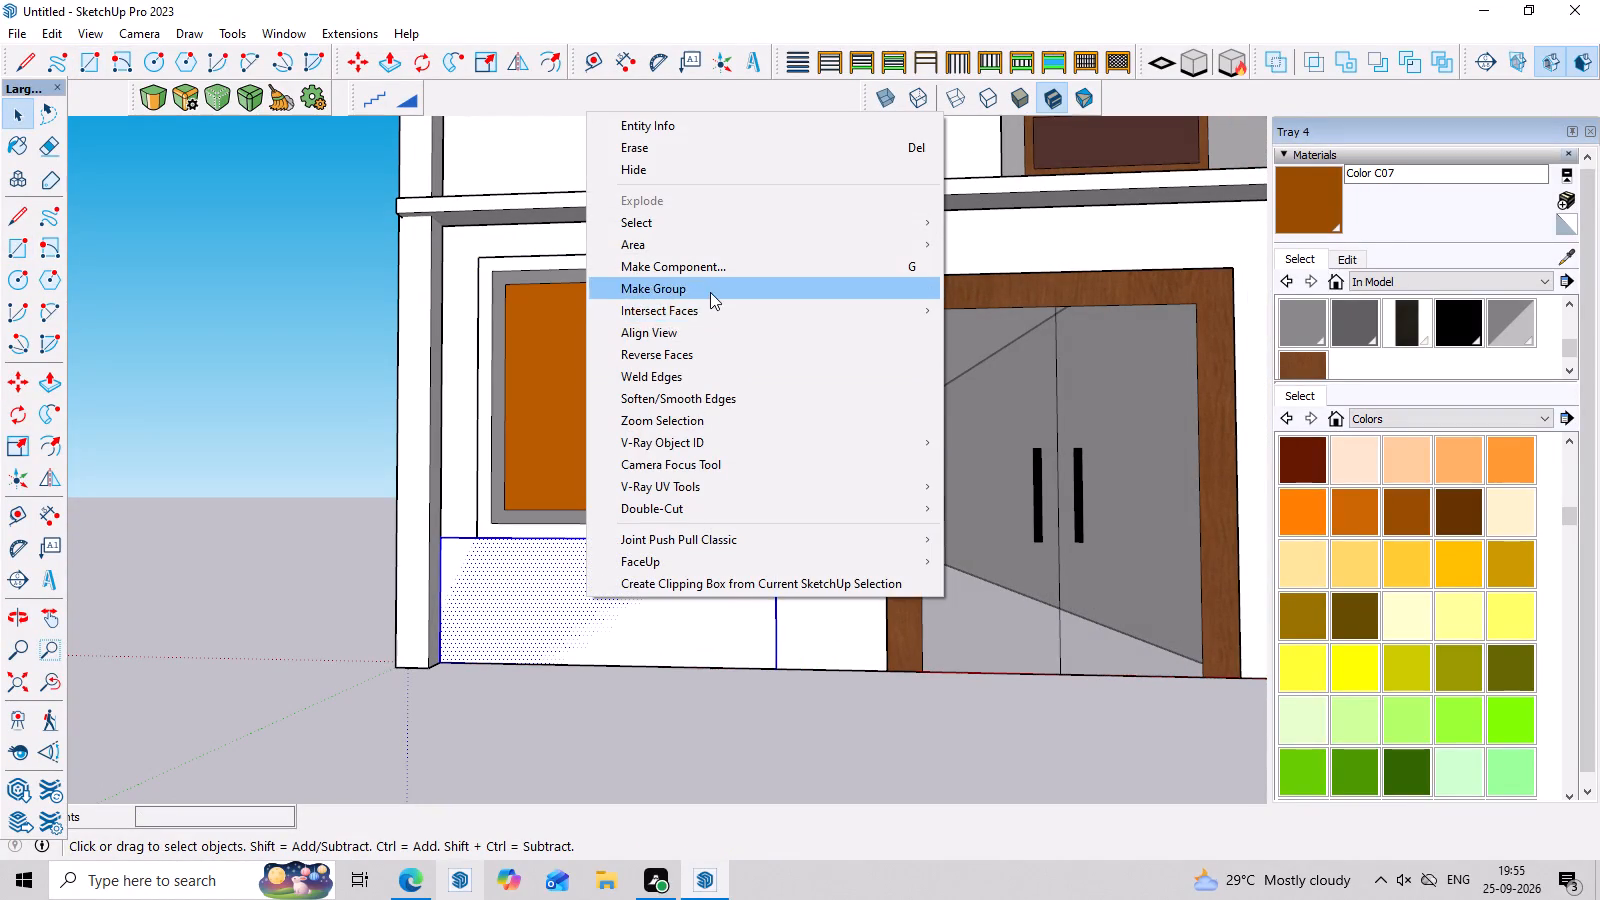
{"action": "left_click", "coordinate": [711, 291]}
Inside the new group, pull the rectangle out 10" from the wall and leave the group.
{"action": "triple_click", "coordinate": [651, 593]}
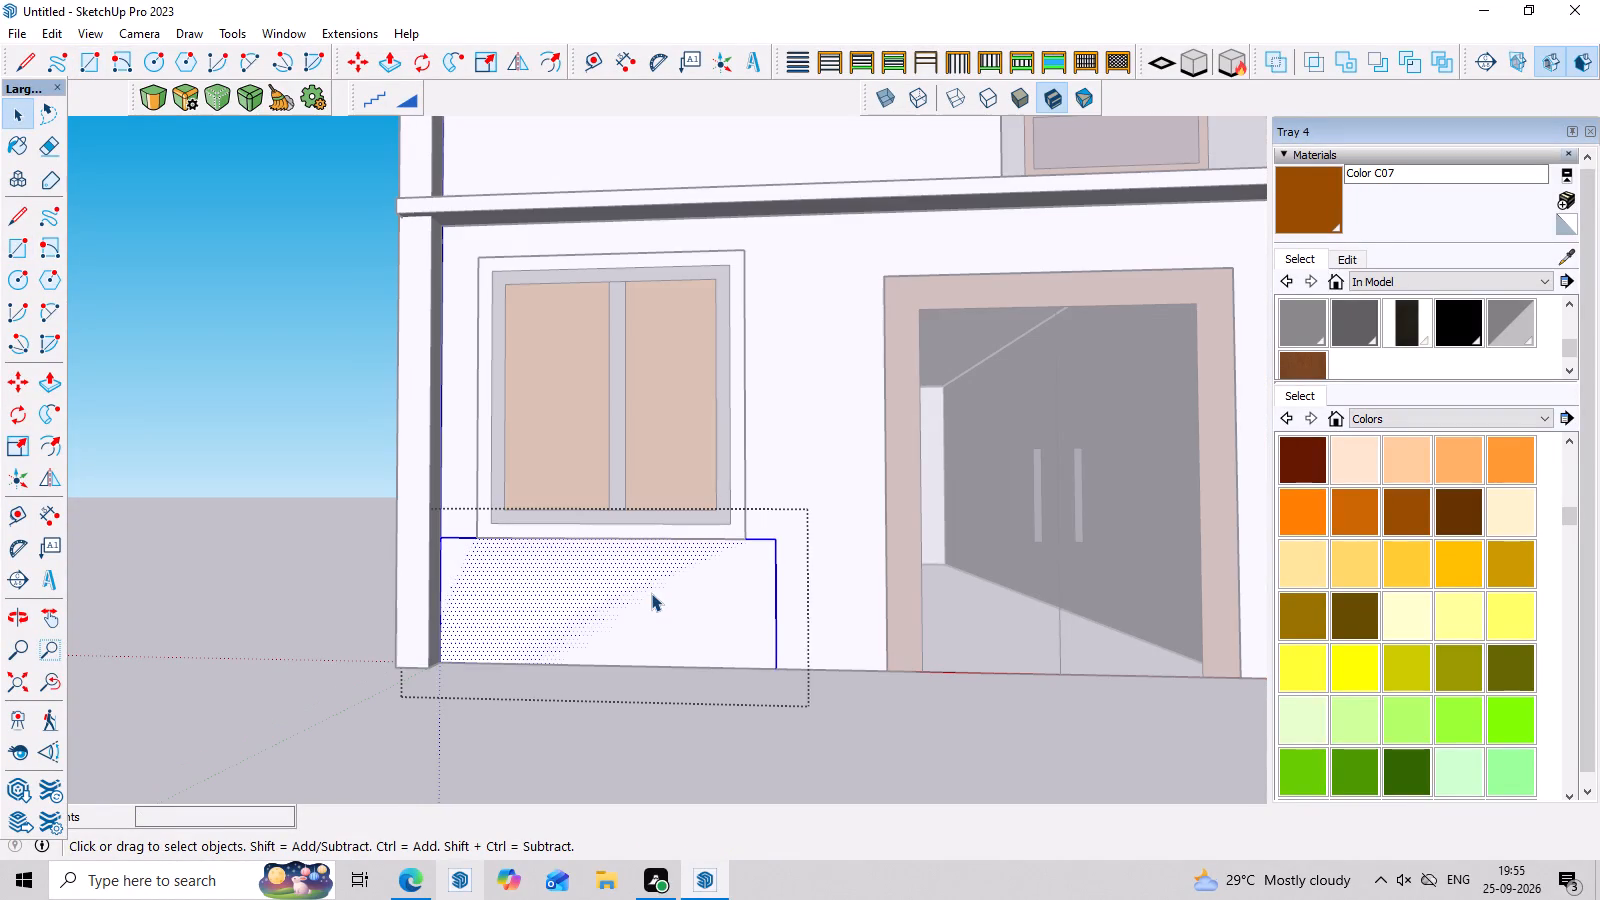
{"action": "key", "text": "p"}
{"action": "left_click", "coordinate": [651, 593]}
{"action": "middle_click_drag", "start_coordinate": [487, 685], "coordinate": [732, 605]}
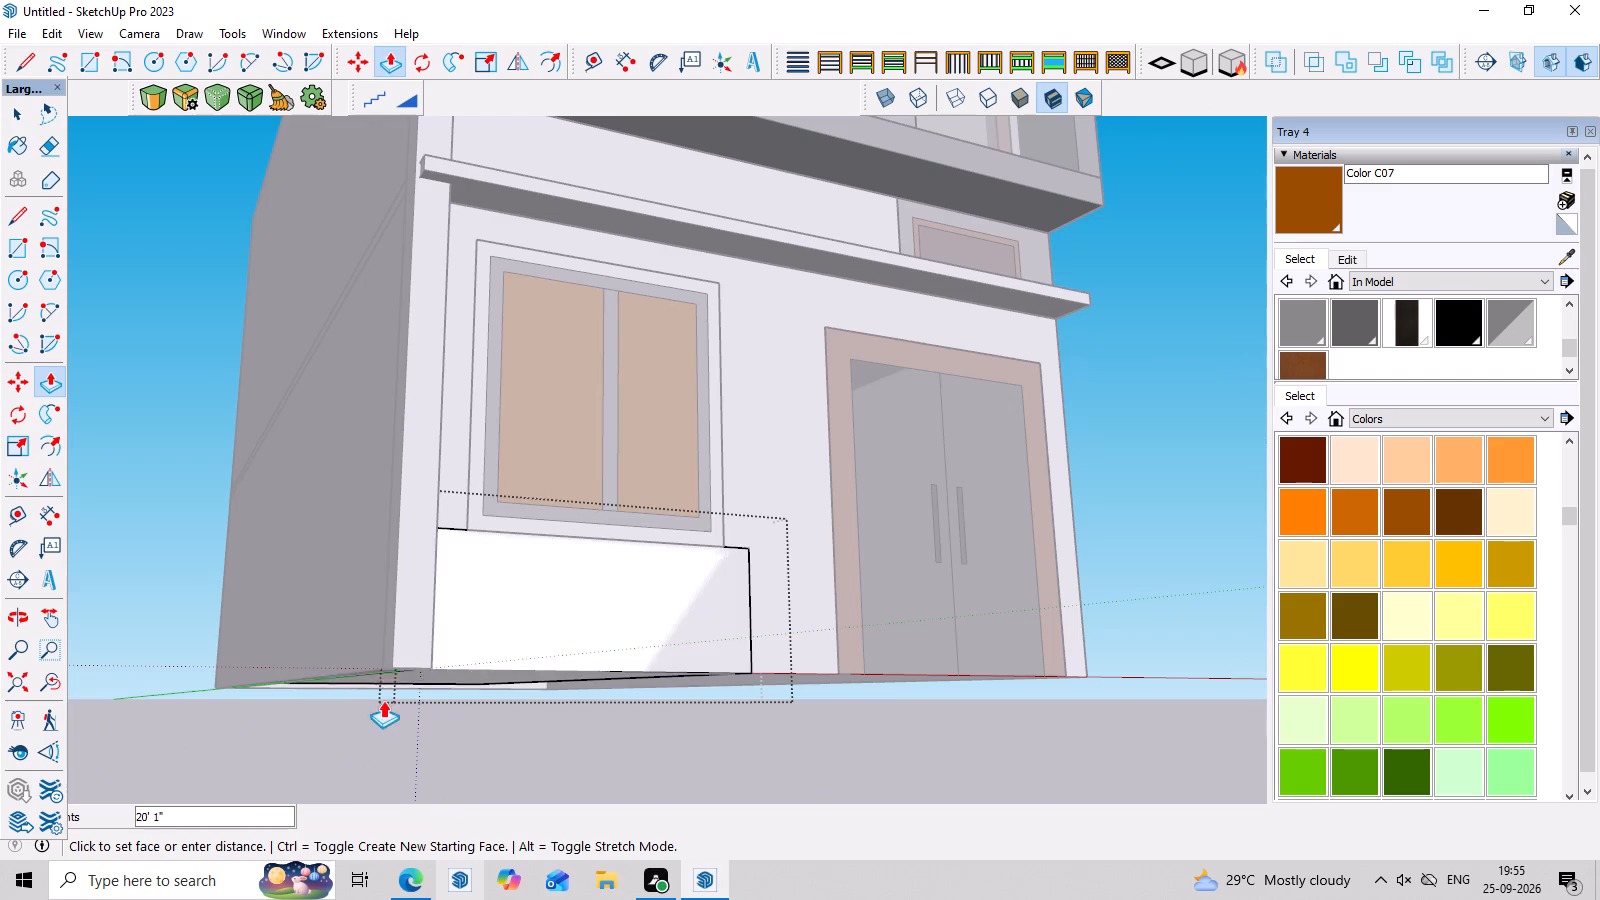
{"action": "left_click", "coordinate": [432, 663]}
{"action": "scroll", "coordinate": [451, 674], "scroll_direction": "down", "scroll_amount": 4}
{"action": "middle_click_drag", "start_coordinate": [512, 640], "coordinate": [199, 899]}
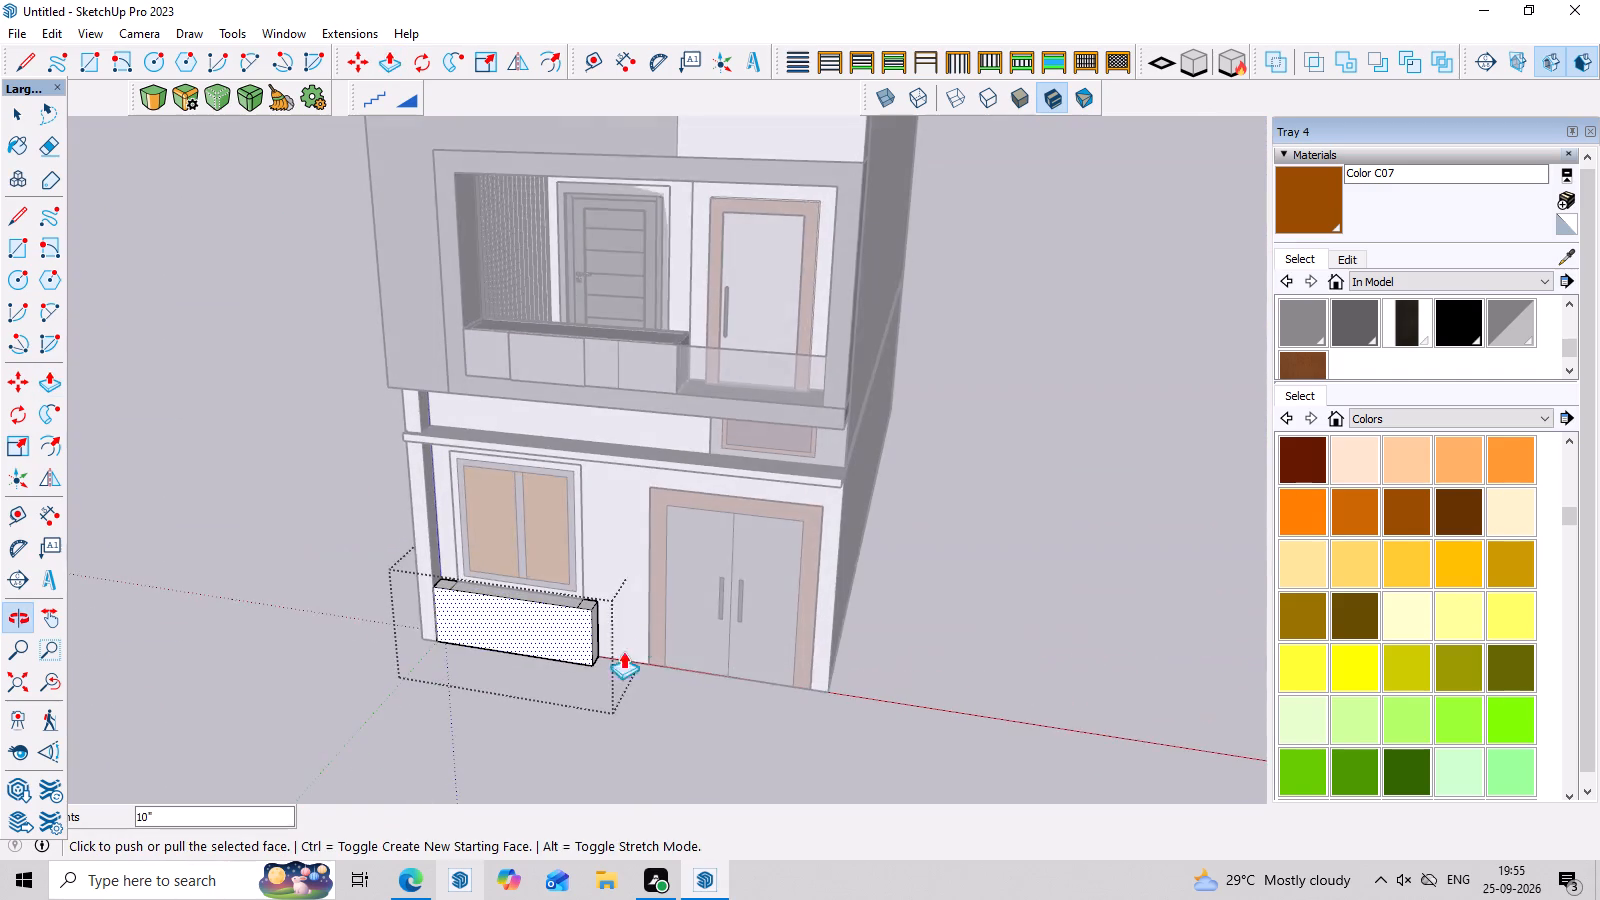
{"action": "scroll", "coordinate": [653, 624], "scroll_direction": "up", "scroll_amount": 3}
{"action": "key", "text": "space"}
{"action": "left_click", "coordinate": [712, 726]}
In the group of the block below the window, delete the two short dividing edges across its top face.
{"action": "scroll", "coordinate": [408, 445], "scroll_direction": "up", "scroll_amount": 3}
{"action": "middle_click_drag", "start_coordinate": [529, 624], "coordinate": [592, 718]}
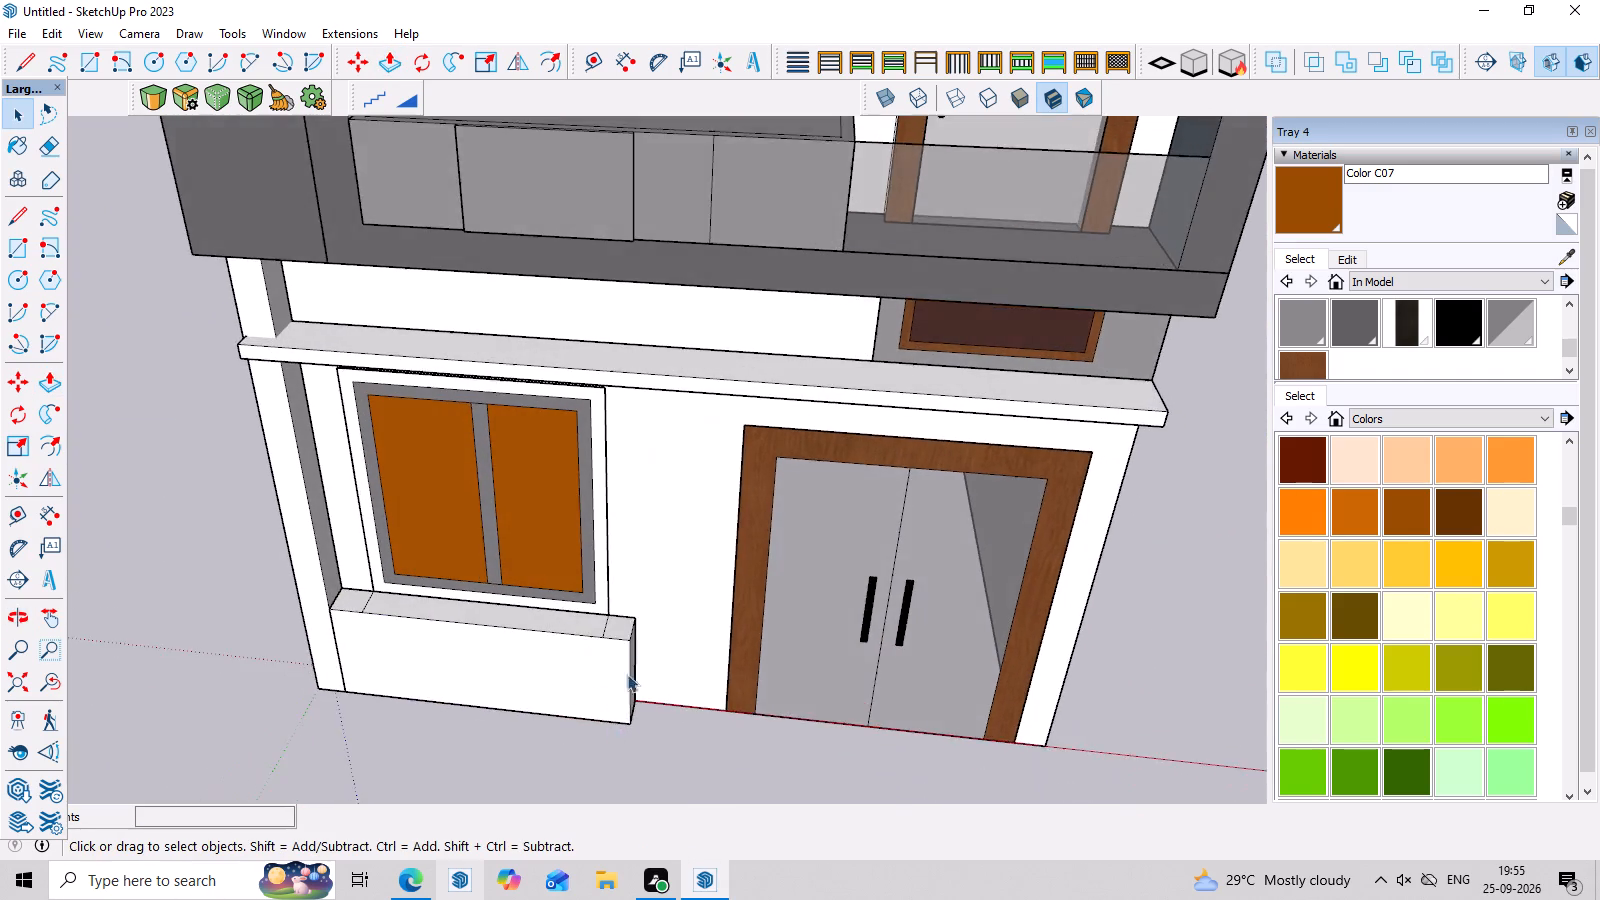
{"action": "scroll", "coordinate": [628, 588], "scroll_direction": "up", "scroll_amount": 3}
{"action": "left_click", "coordinate": [598, 638]}
{"action": "left_click", "coordinate": [598, 638]}
{"action": "scroll", "coordinate": [598, 638], "scroll_direction": "up", "scroll_amount": 3}
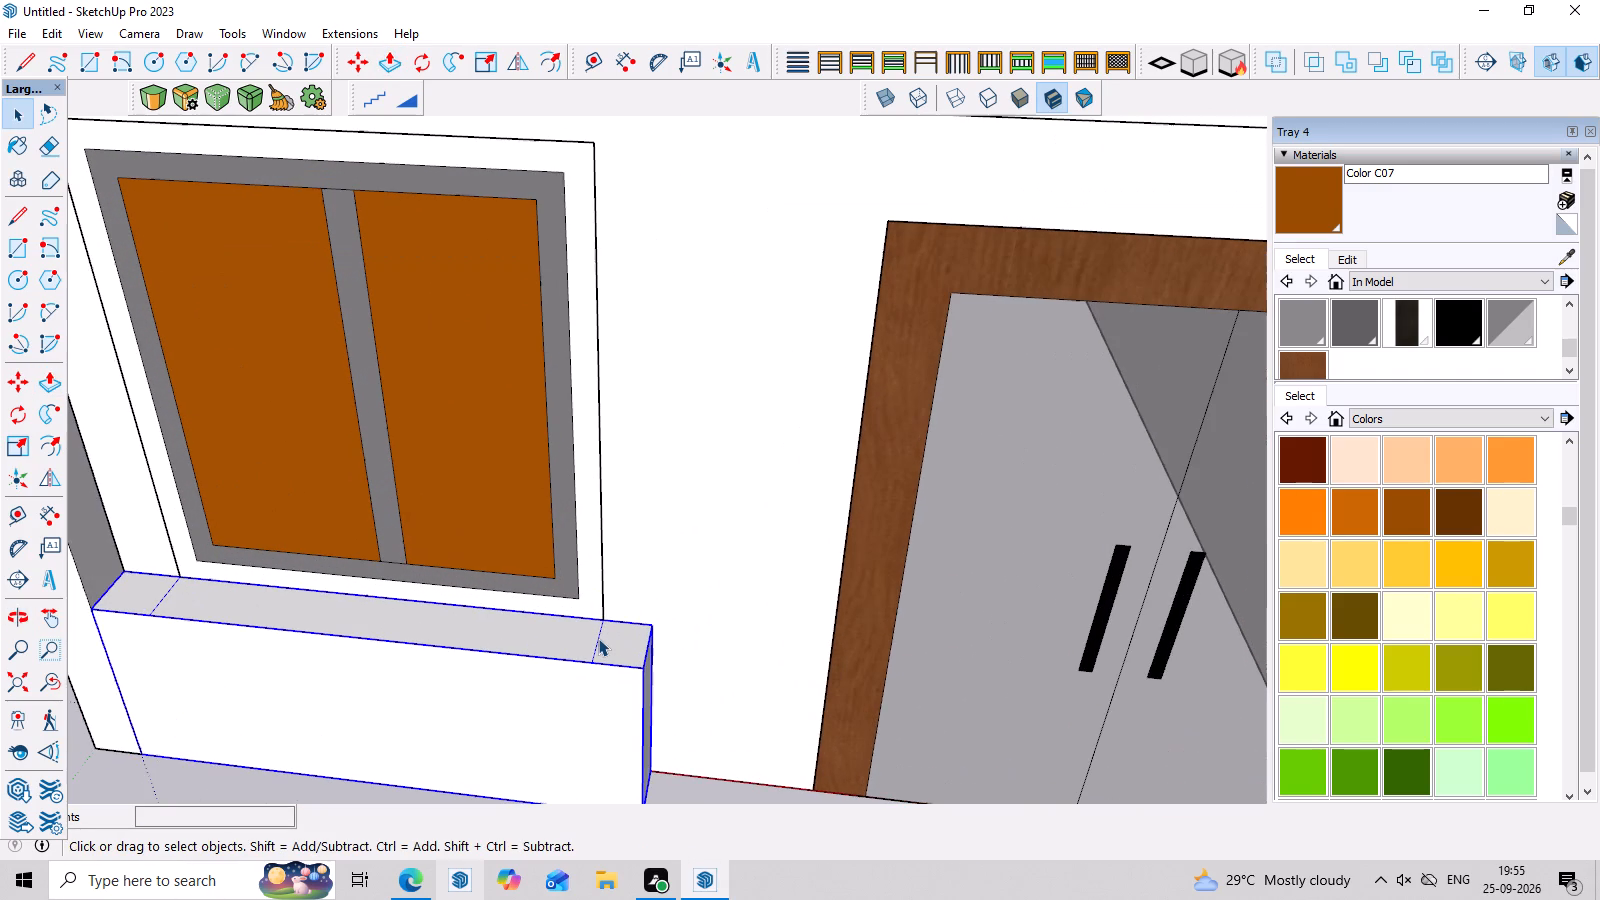
{"action": "left_click", "coordinate": [598, 638]}
{"action": "left_click", "coordinate": [596, 646]}
{"action": "double_click", "coordinate": [592, 647]}
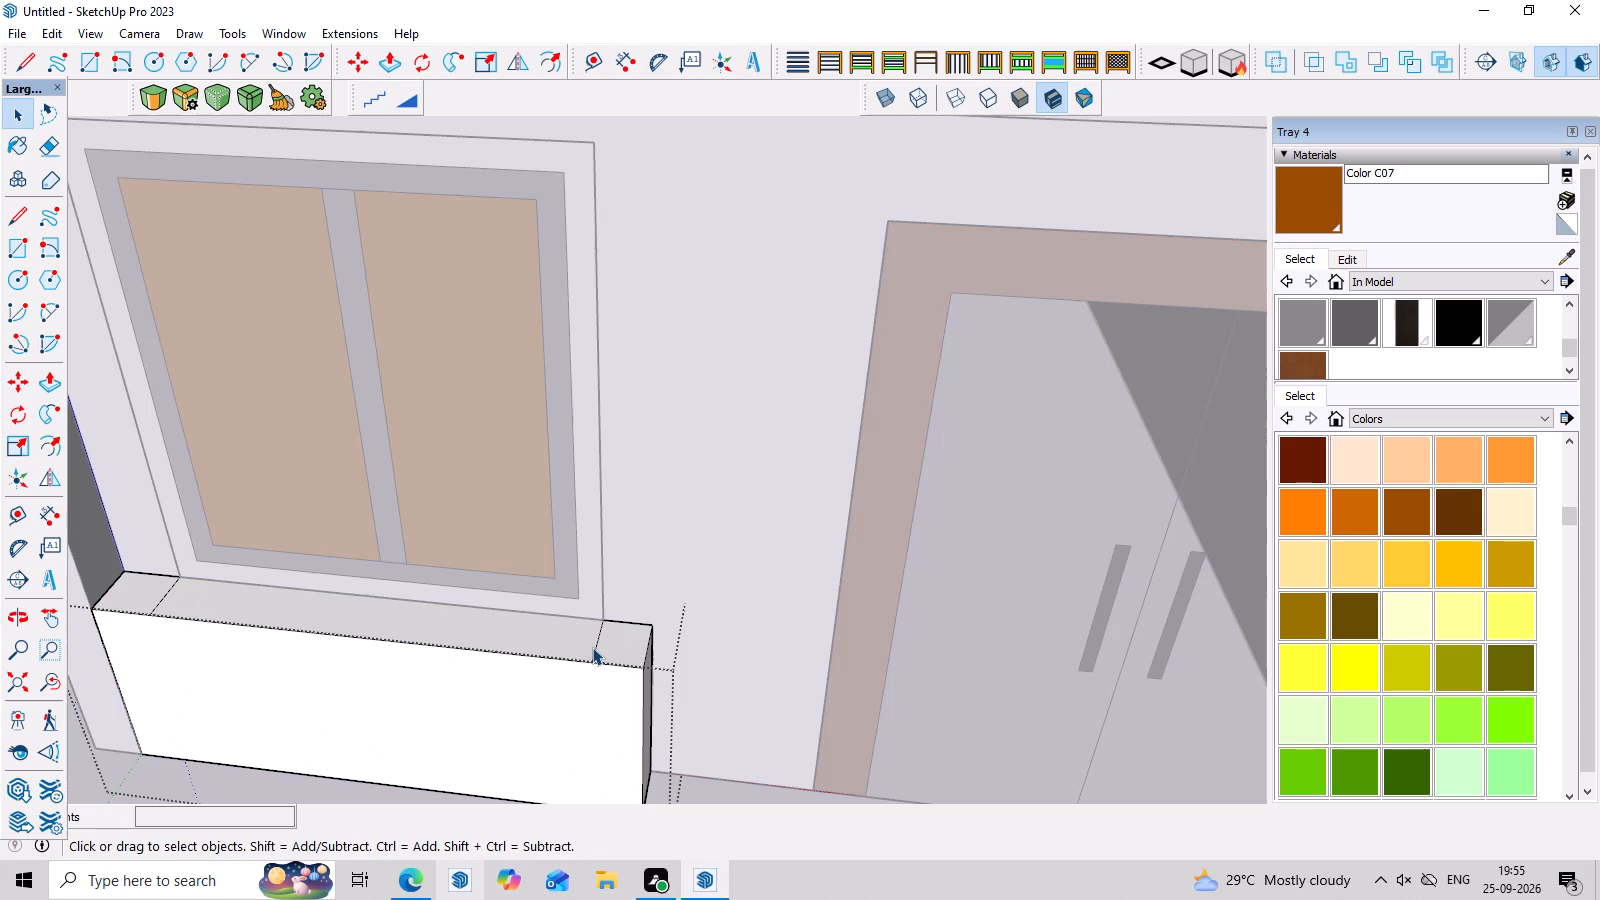
{"action": "left_click", "coordinate": [592, 647]}
{"action": "left_click", "coordinate": [595, 647]}
{"action": "key", "text": "Delete"}
{"action": "left_click", "coordinate": [155, 599]}
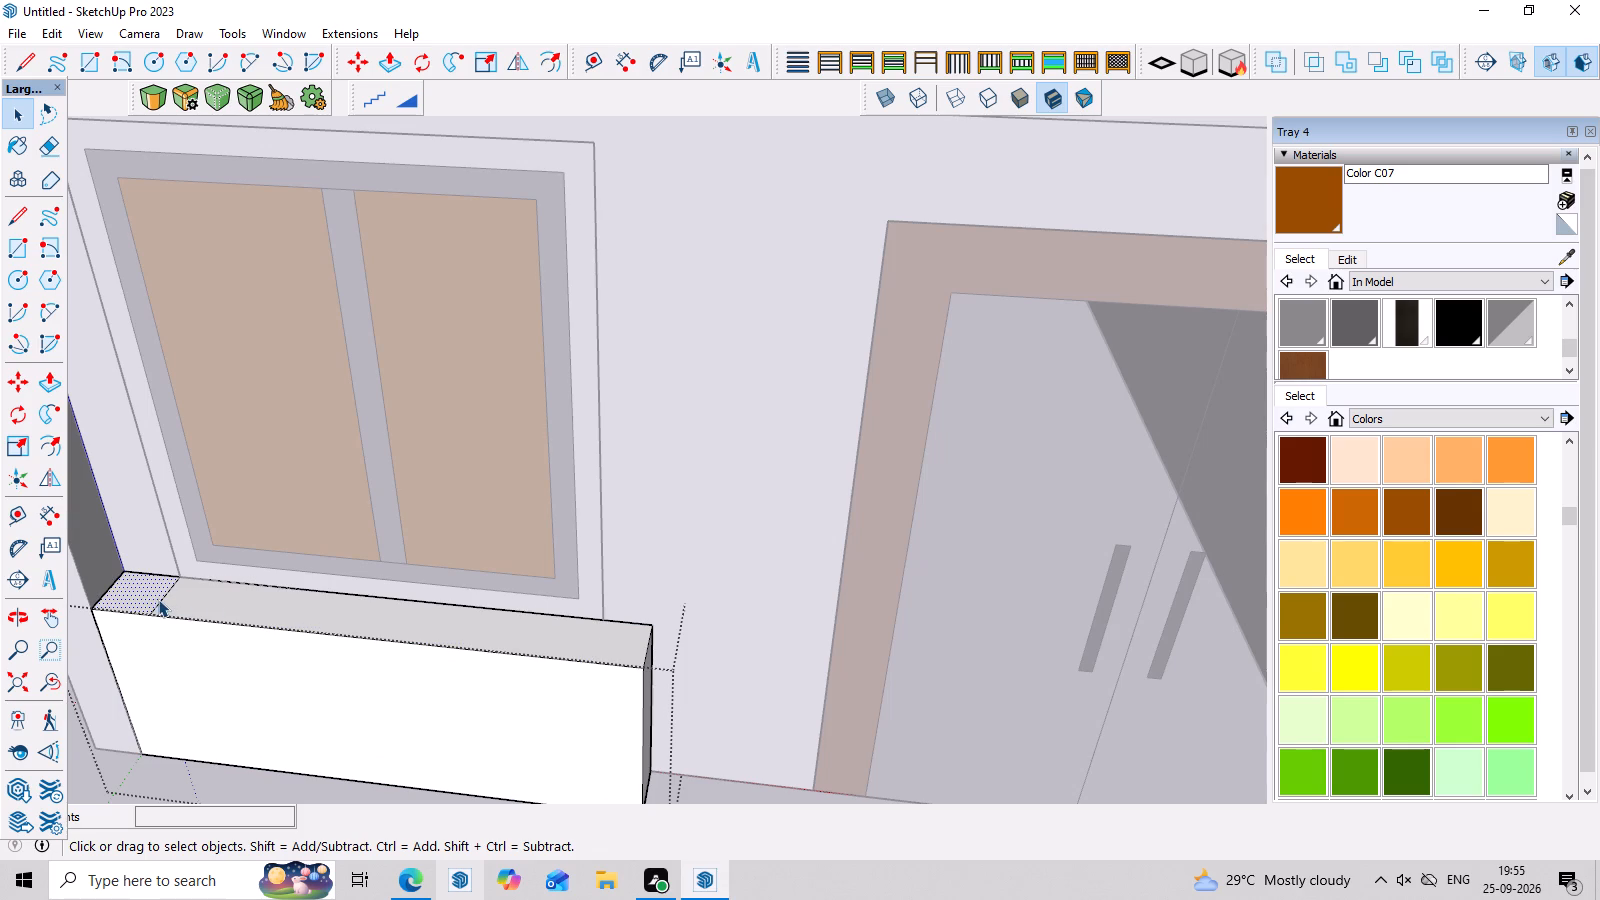
{"action": "left_click", "coordinate": [158, 599]}
{"action": "key", "text": "Delete"}
{"action": "scroll", "coordinate": [292, 636], "scroll_direction": "down", "scroll_amount": 12}
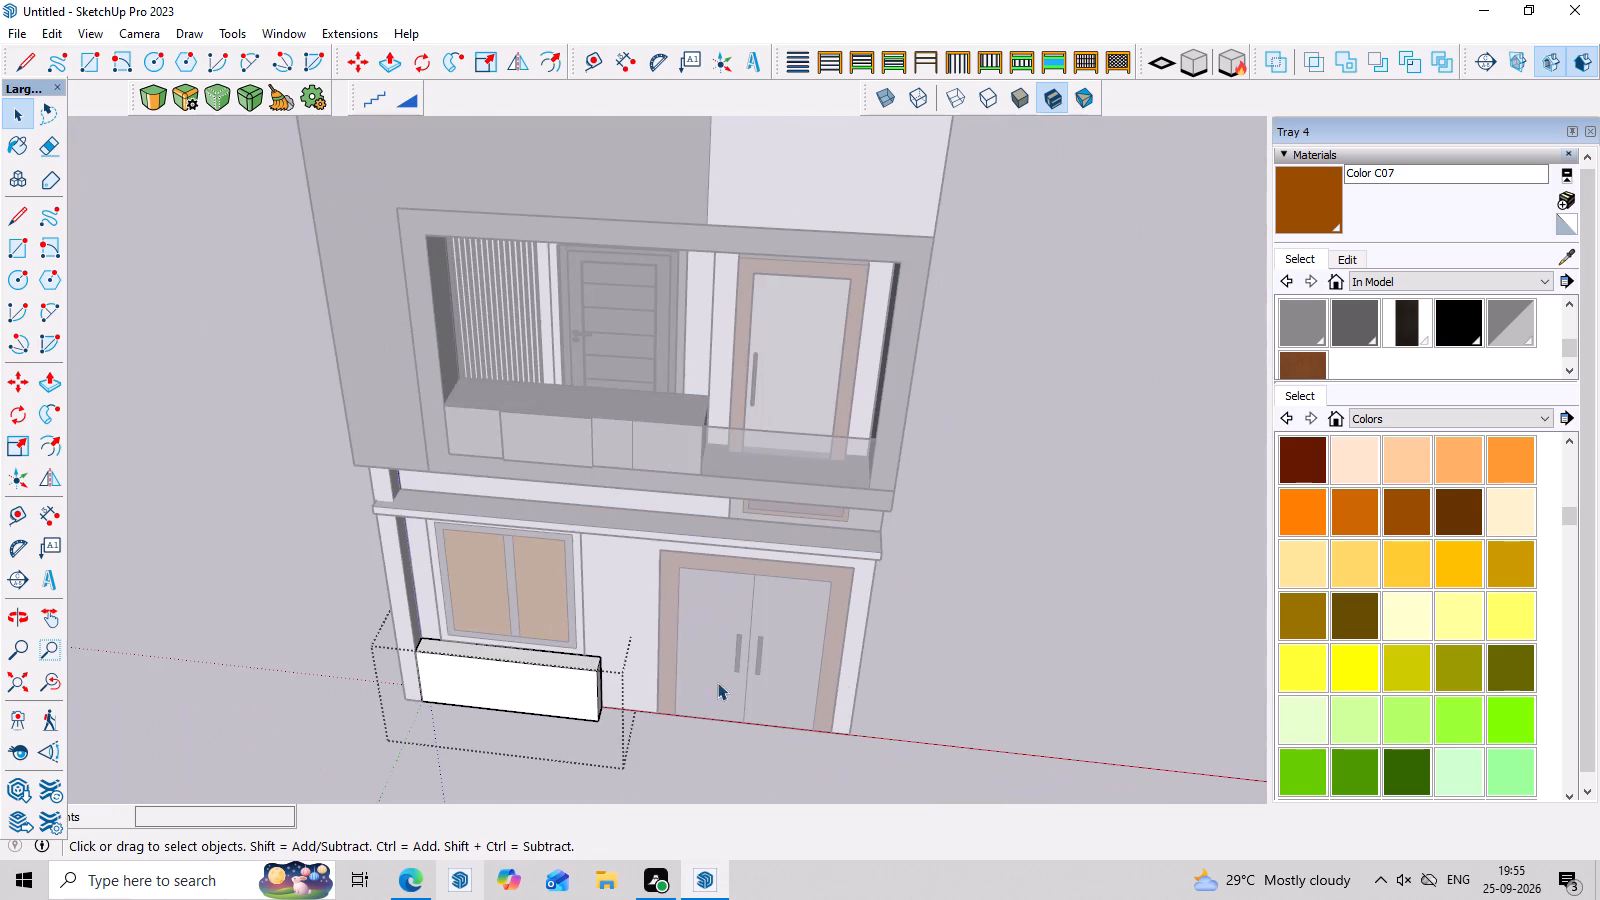
{"action": "middle_click_drag", "start_coordinate": [986, 612], "coordinate": [1019, 484]}
{"action": "key", "text": "space"}
{"action": "left_click", "coordinate": [1016, 473]}
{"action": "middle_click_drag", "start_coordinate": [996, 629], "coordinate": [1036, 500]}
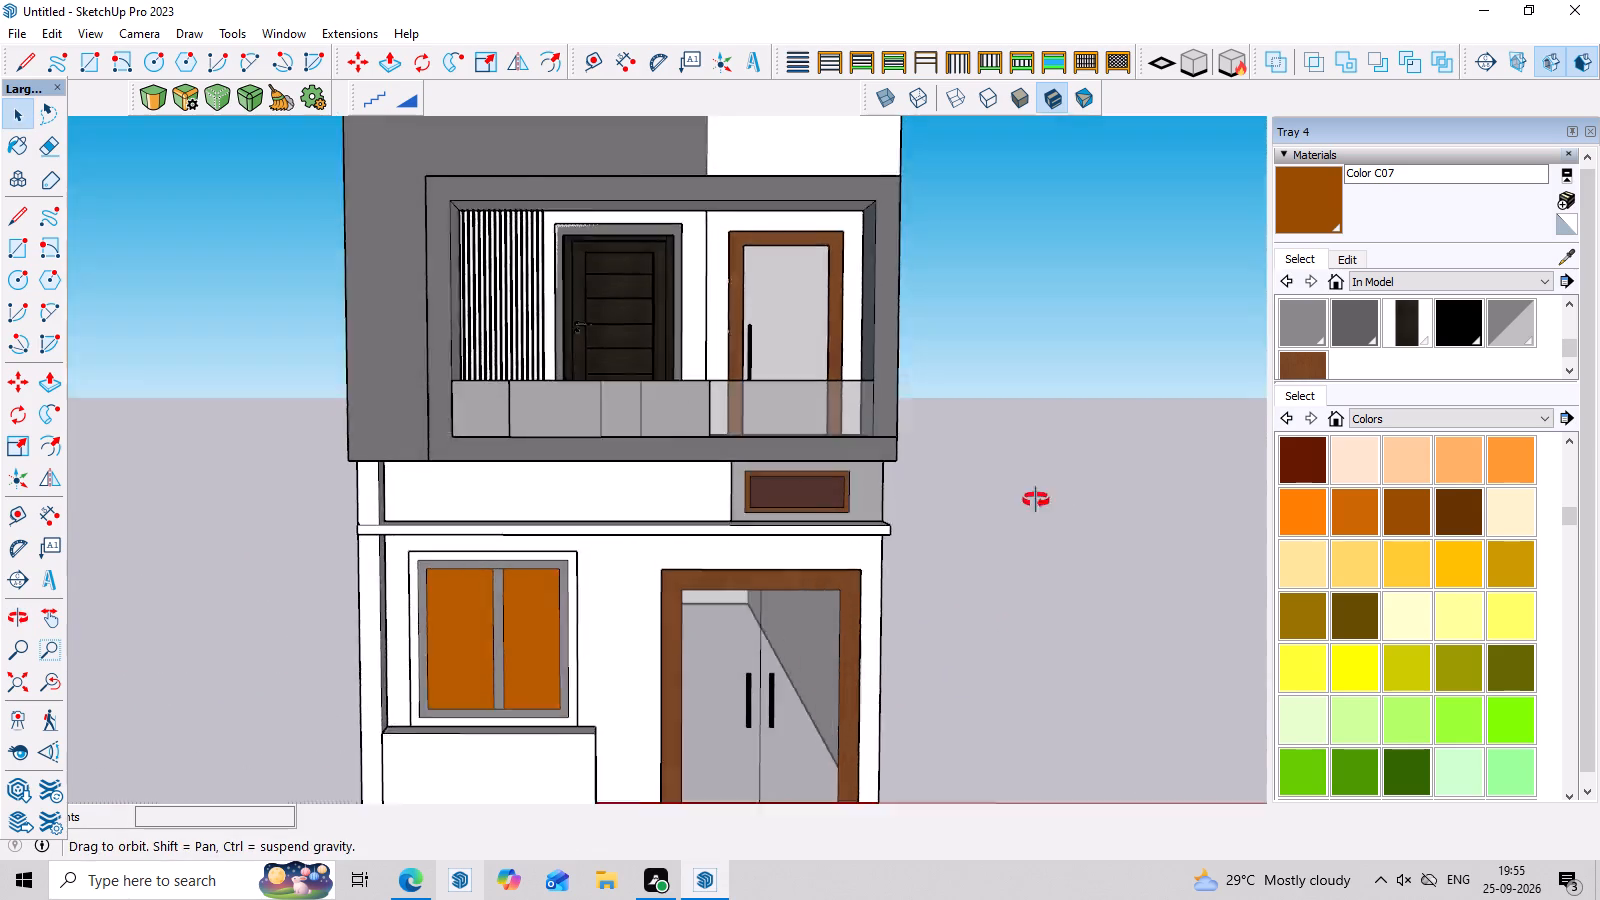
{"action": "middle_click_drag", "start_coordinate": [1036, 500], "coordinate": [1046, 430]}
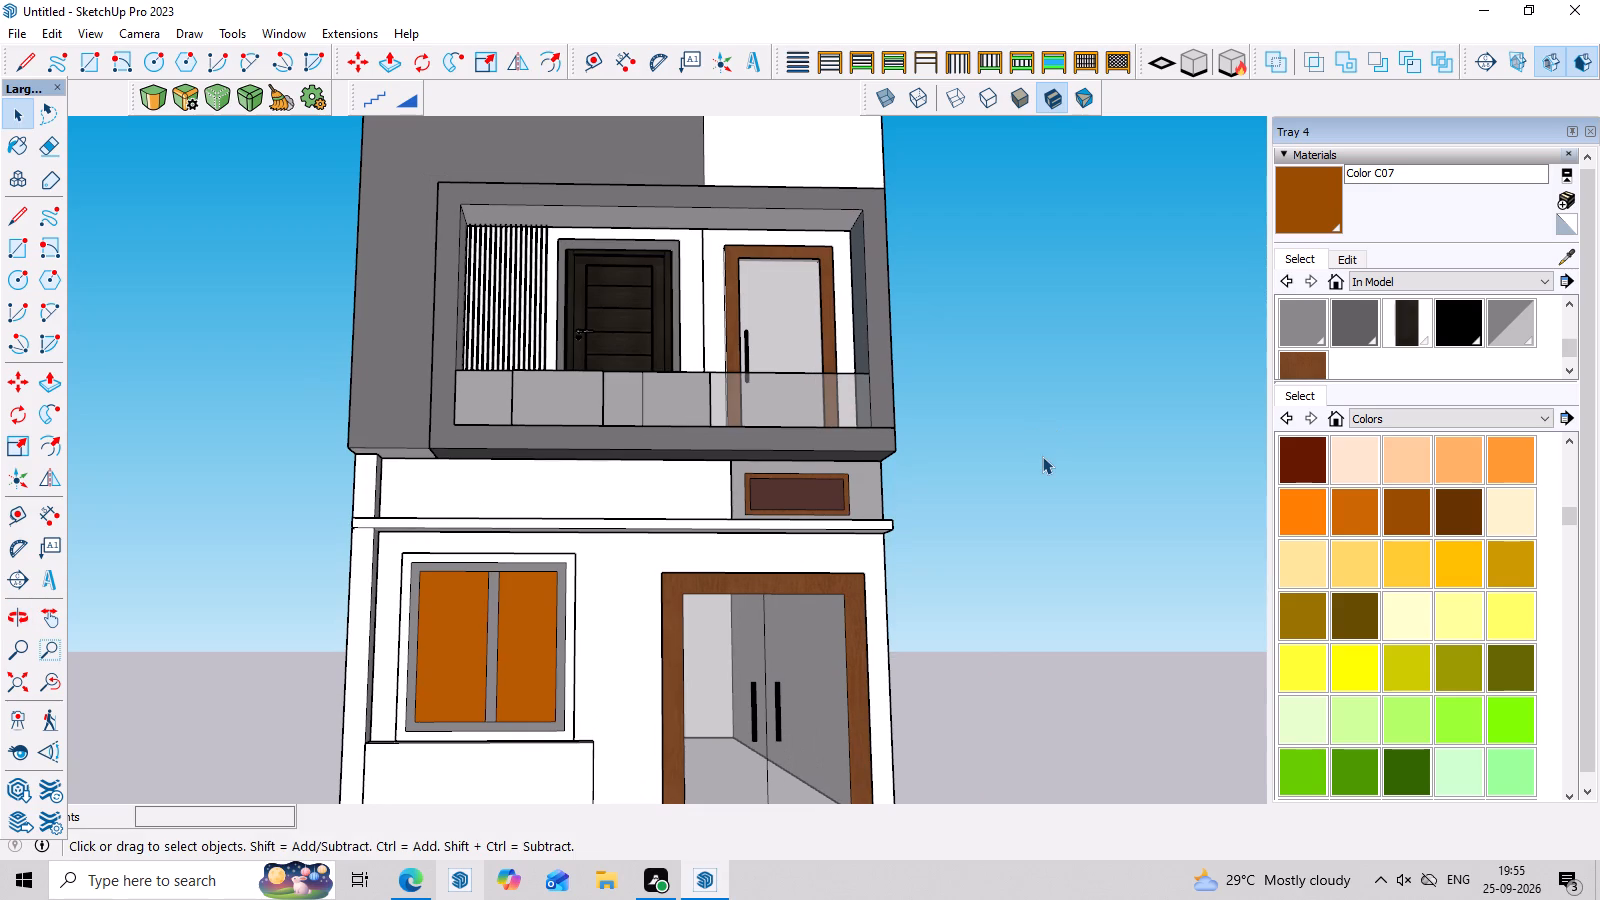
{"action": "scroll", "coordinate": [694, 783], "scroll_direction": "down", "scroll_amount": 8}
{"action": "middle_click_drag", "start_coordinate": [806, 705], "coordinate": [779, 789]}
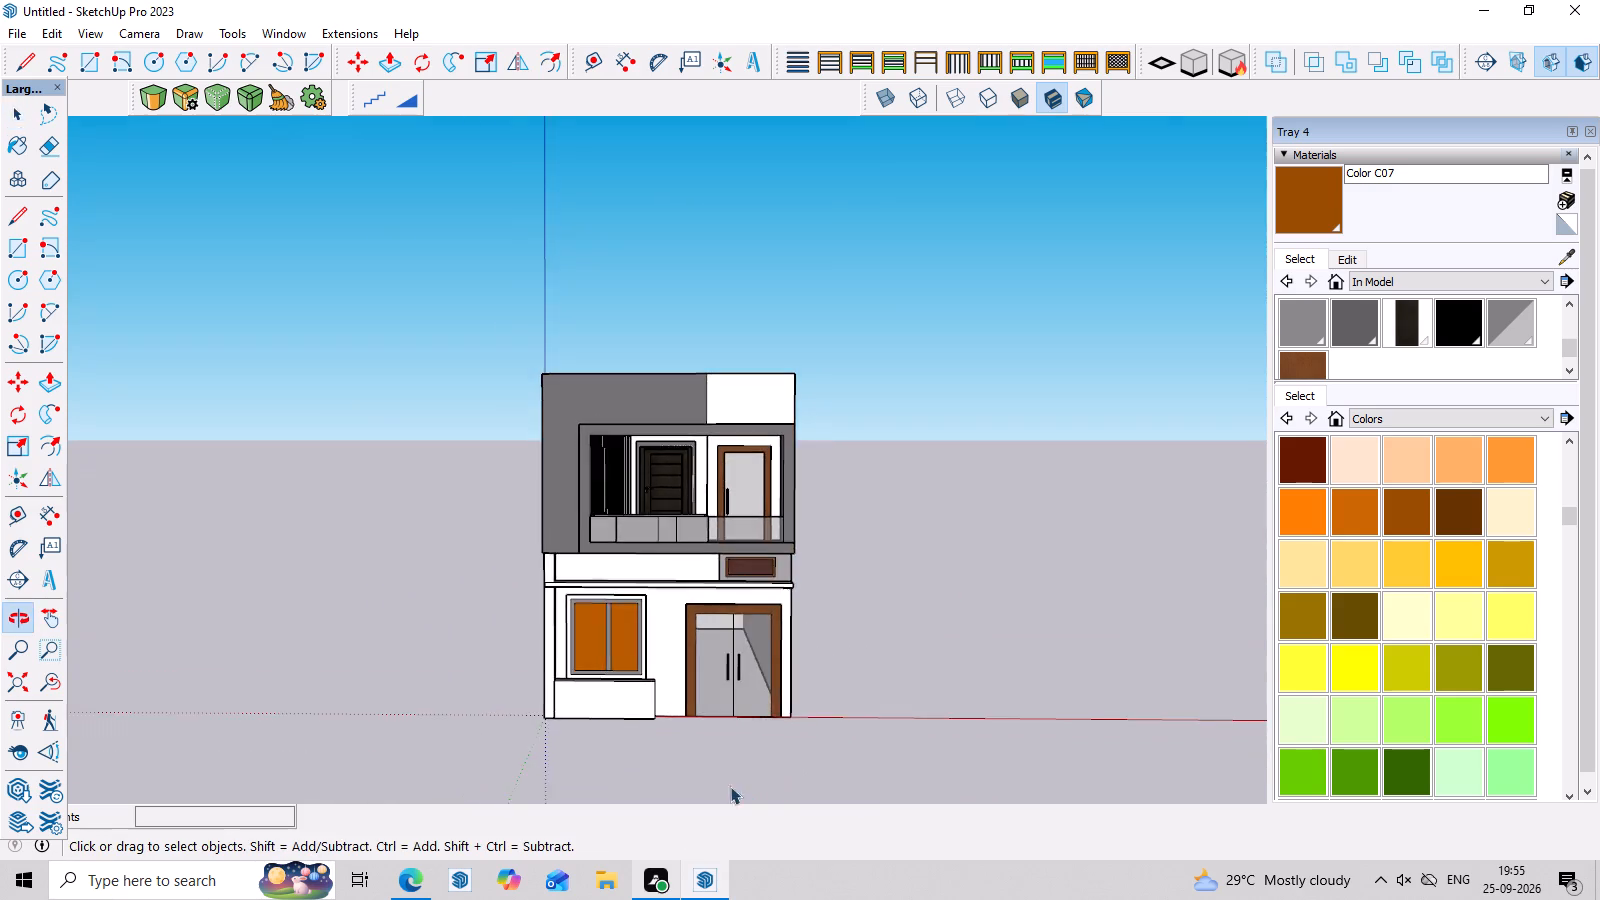
Draw a vertical line about 9' 8" long on the ground-floor front wall between window and door, from base to canopy.
{"action": "scroll", "coordinate": [718, 765], "scroll_direction": "up", "scroll_amount": 5}
{"action": "middle_click_drag", "start_coordinate": [643, 614], "coordinate": [611, 699]}
{"action": "scroll", "coordinate": [692, 684], "scroll_direction": "up", "scroll_amount": 4}
{"action": "middle_click_drag", "start_coordinate": [728, 689], "coordinate": [747, 620]}
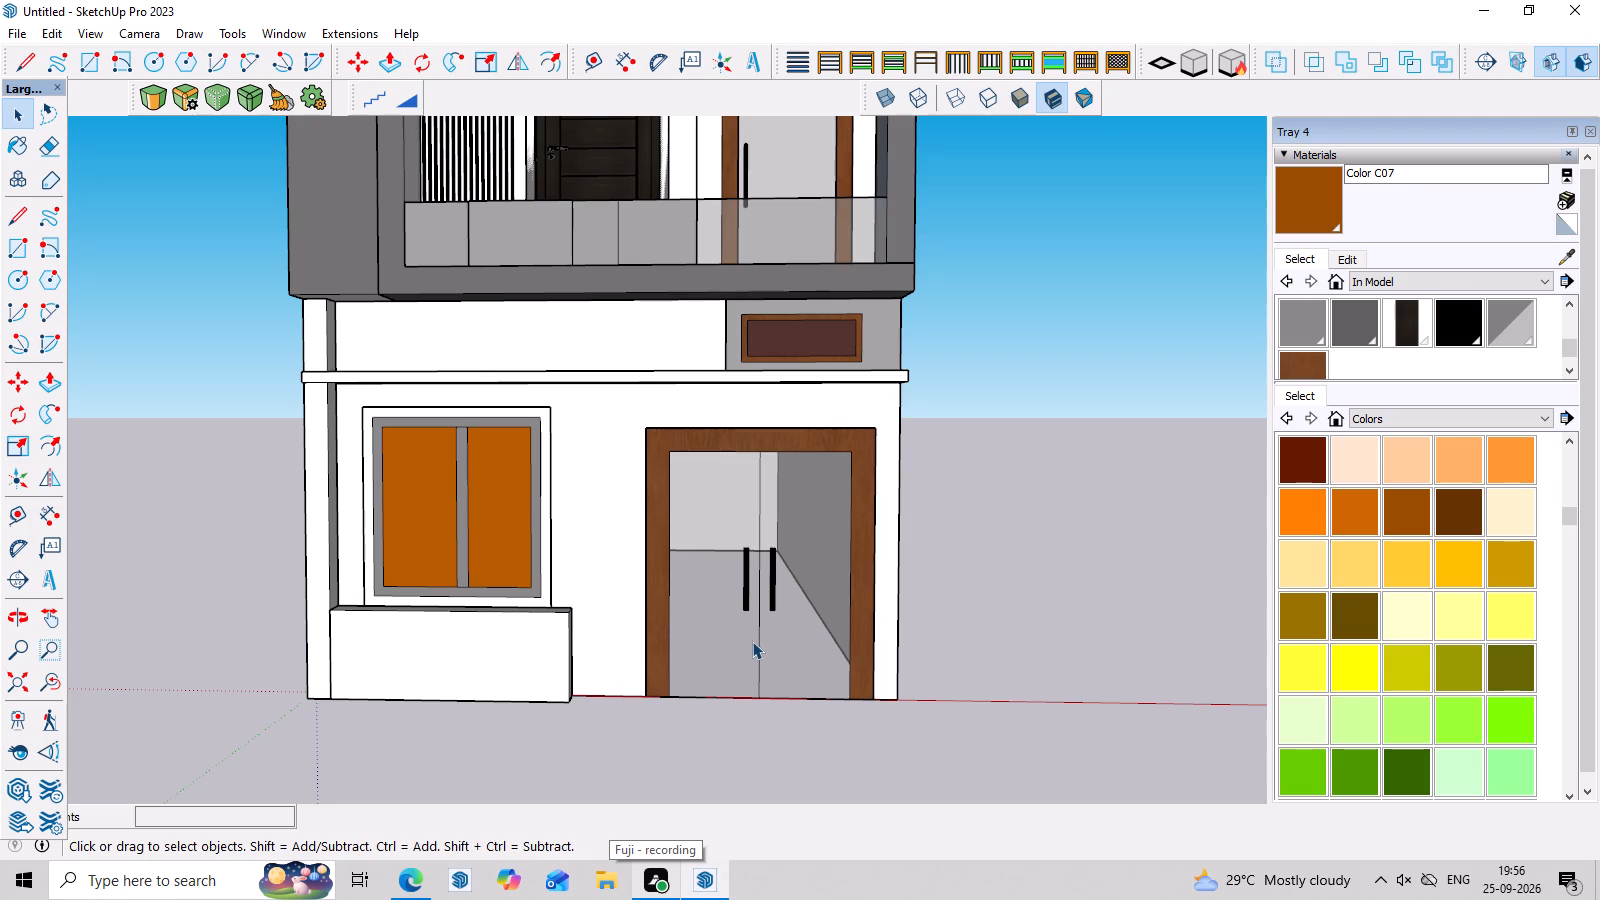
{"action": "middle_click_drag", "start_coordinate": [752, 640], "coordinate": [762, 599]}
{"action": "scroll", "coordinate": [721, 687], "scroll_direction": "up", "scroll_amount": 2}
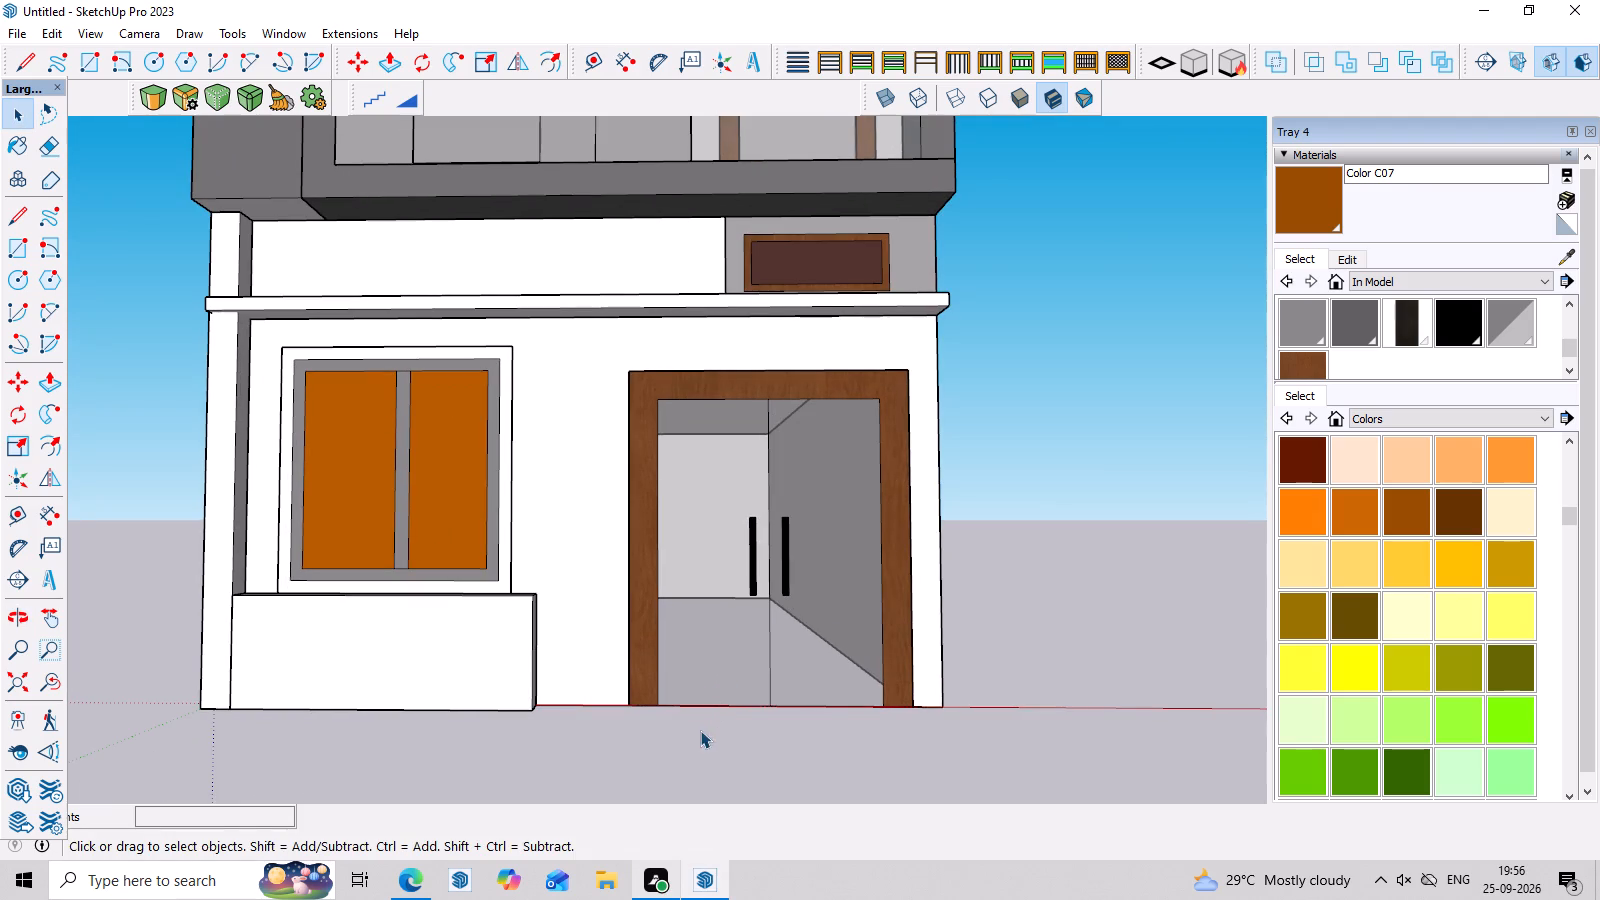
{"action": "key", "text": "l"}
{"action": "key", "text": "space"}
{"action": "triple_click", "coordinate": [575, 600]}
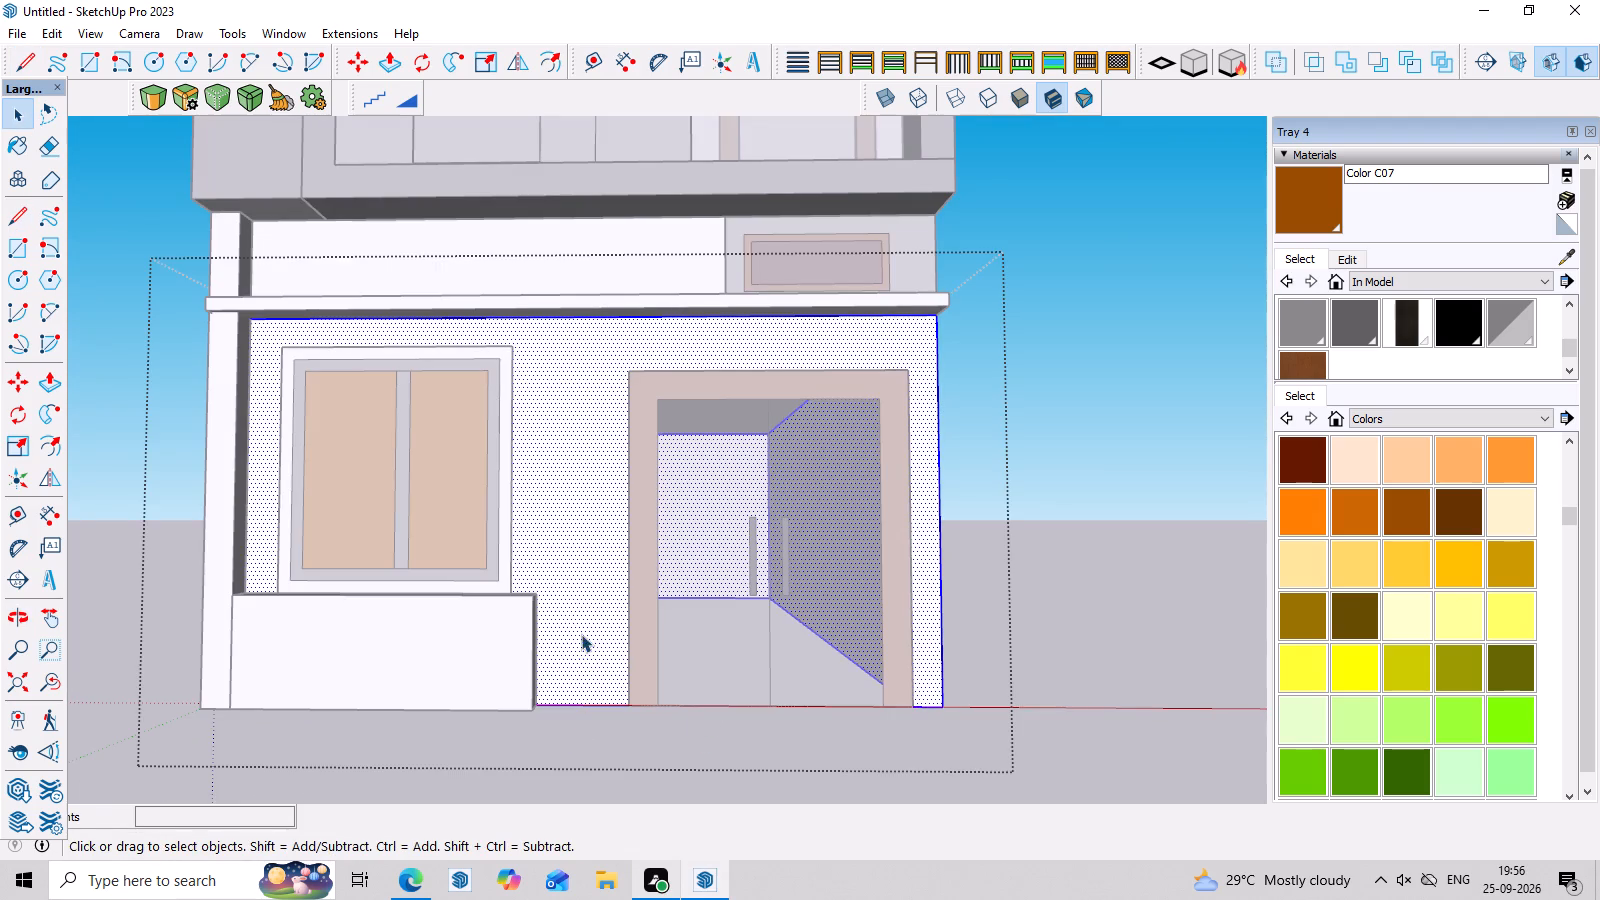
{"action": "key", "text": "semicolon"}
{"action": "key", "text": "l"}
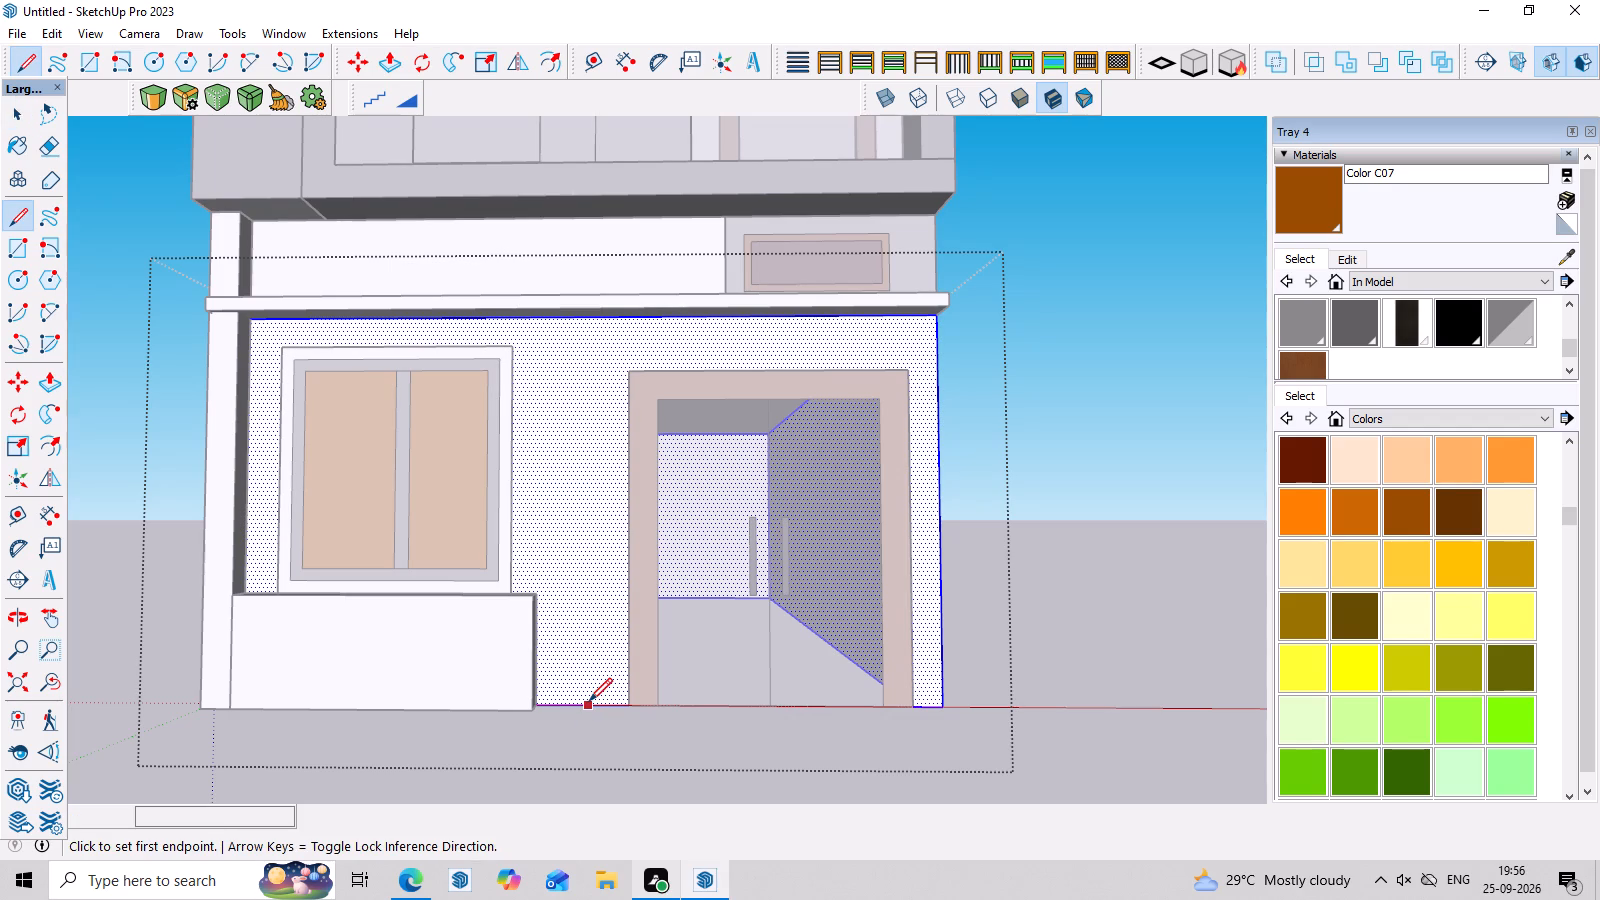
{"action": "left_click", "coordinate": [611, 699]}
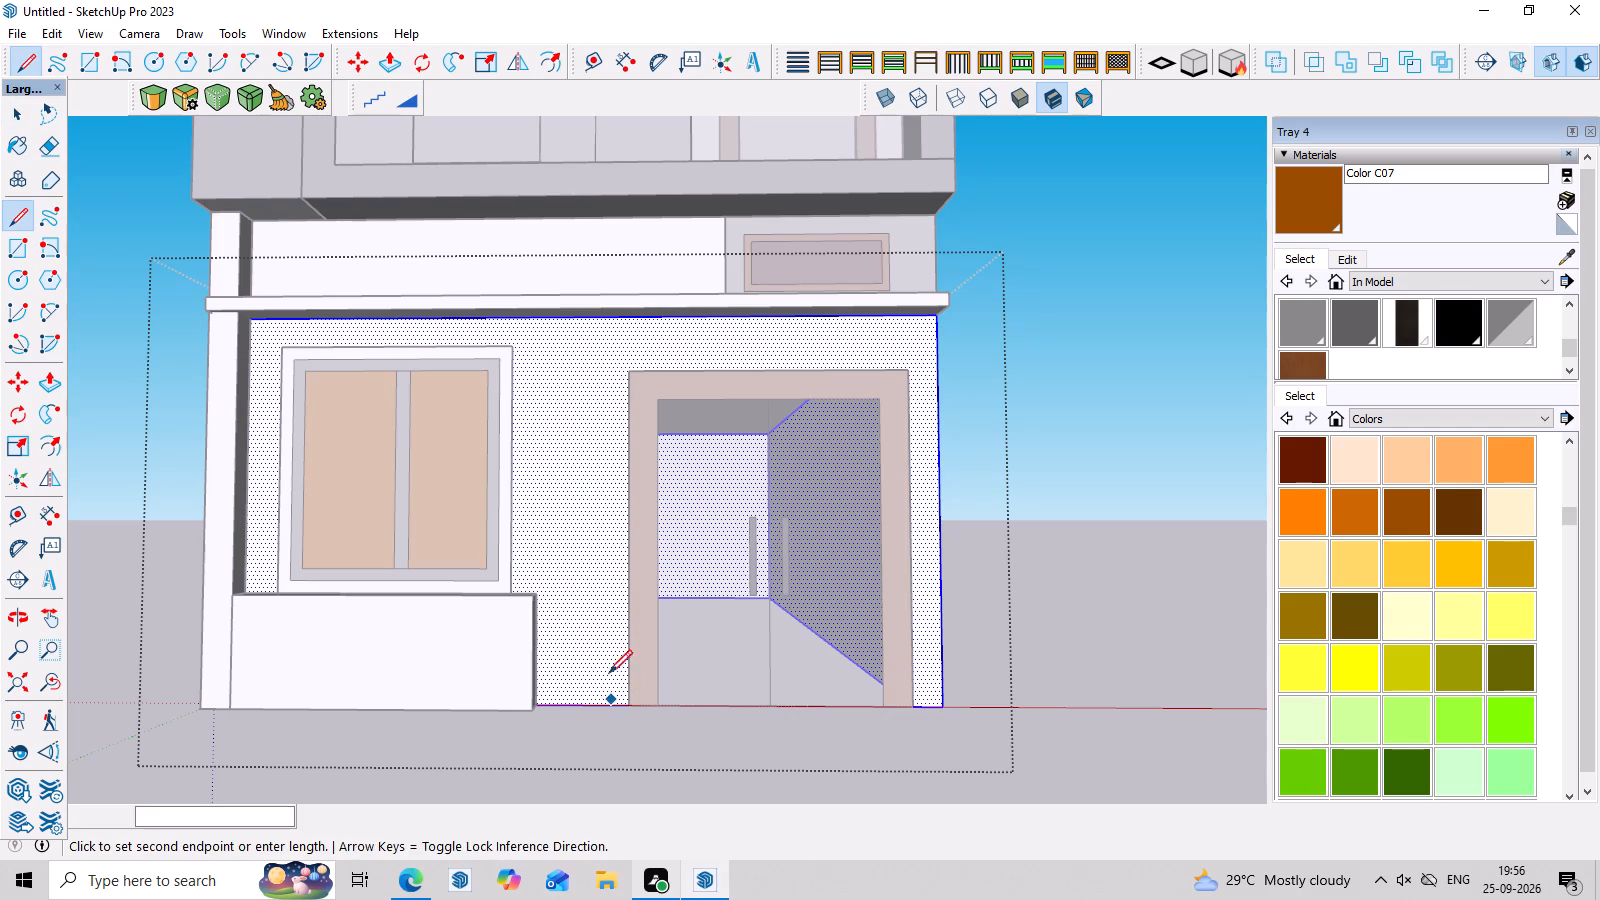
{"action": "left_click", "coordinate": [616, 322]}
{"action": "middle_click_drag", "start_coordinate": [619, 337], "coordinate": [618, 459]}
{"action": "key", "text": "space"}
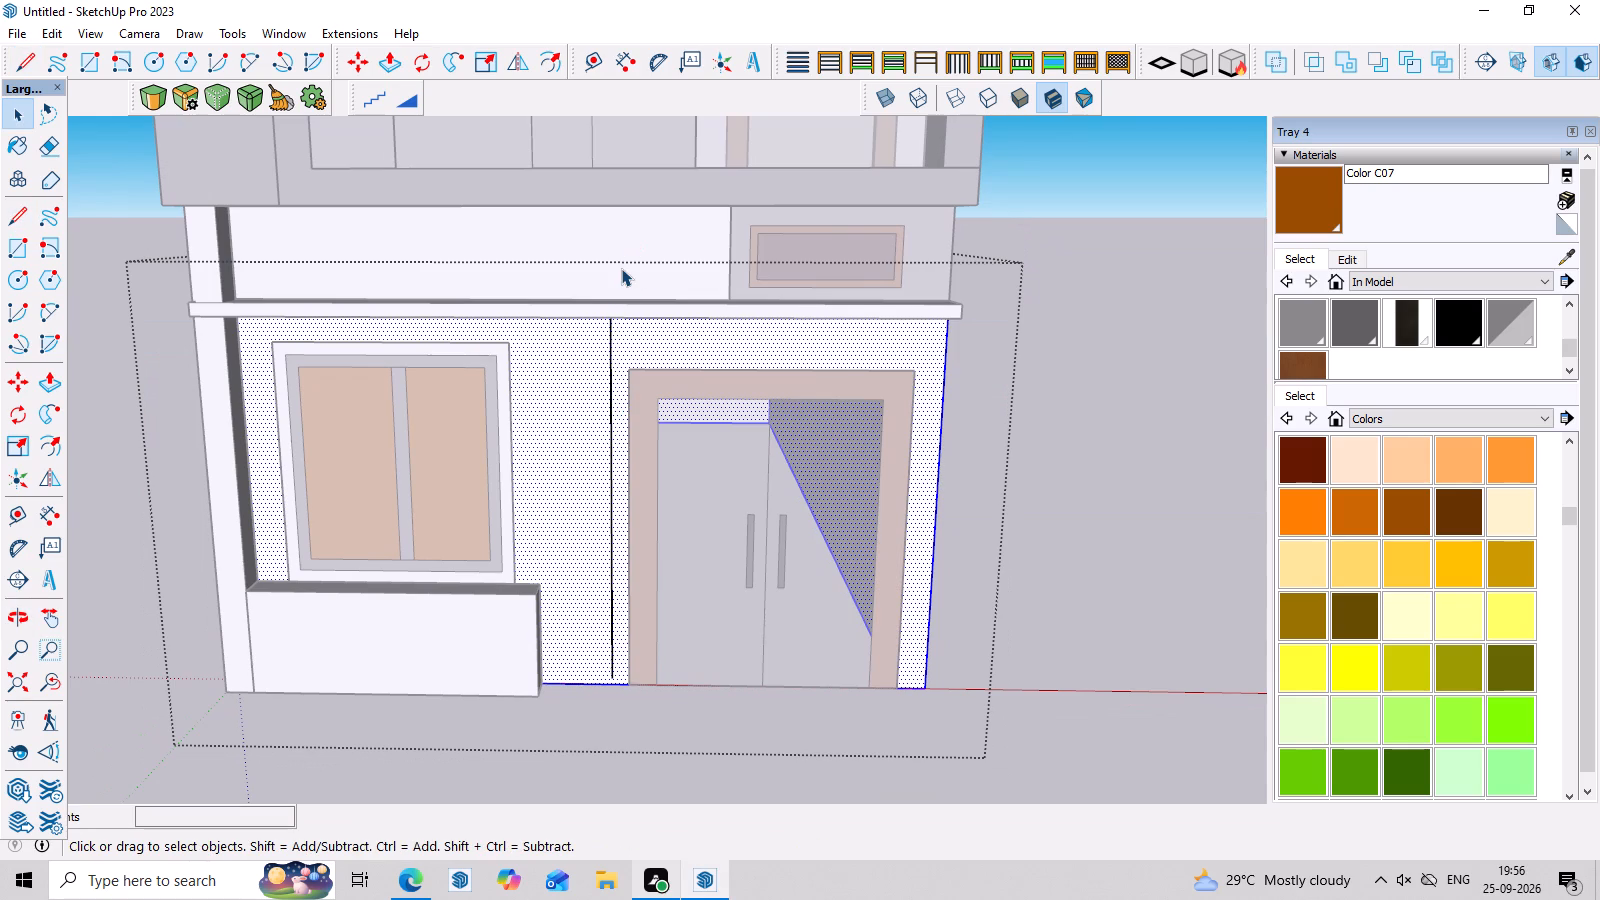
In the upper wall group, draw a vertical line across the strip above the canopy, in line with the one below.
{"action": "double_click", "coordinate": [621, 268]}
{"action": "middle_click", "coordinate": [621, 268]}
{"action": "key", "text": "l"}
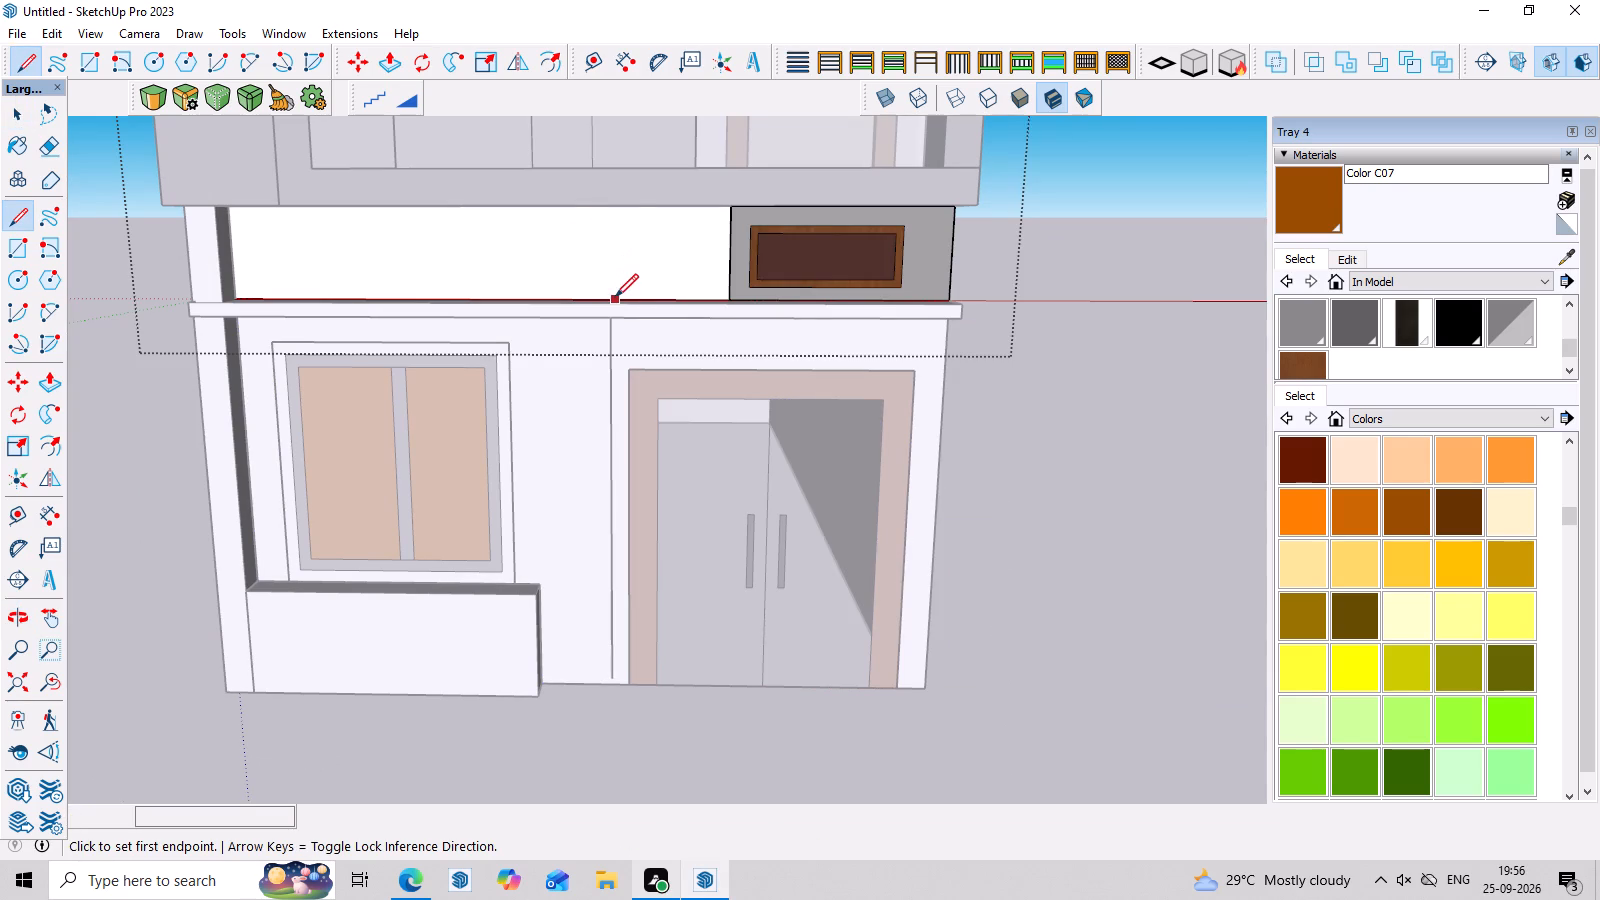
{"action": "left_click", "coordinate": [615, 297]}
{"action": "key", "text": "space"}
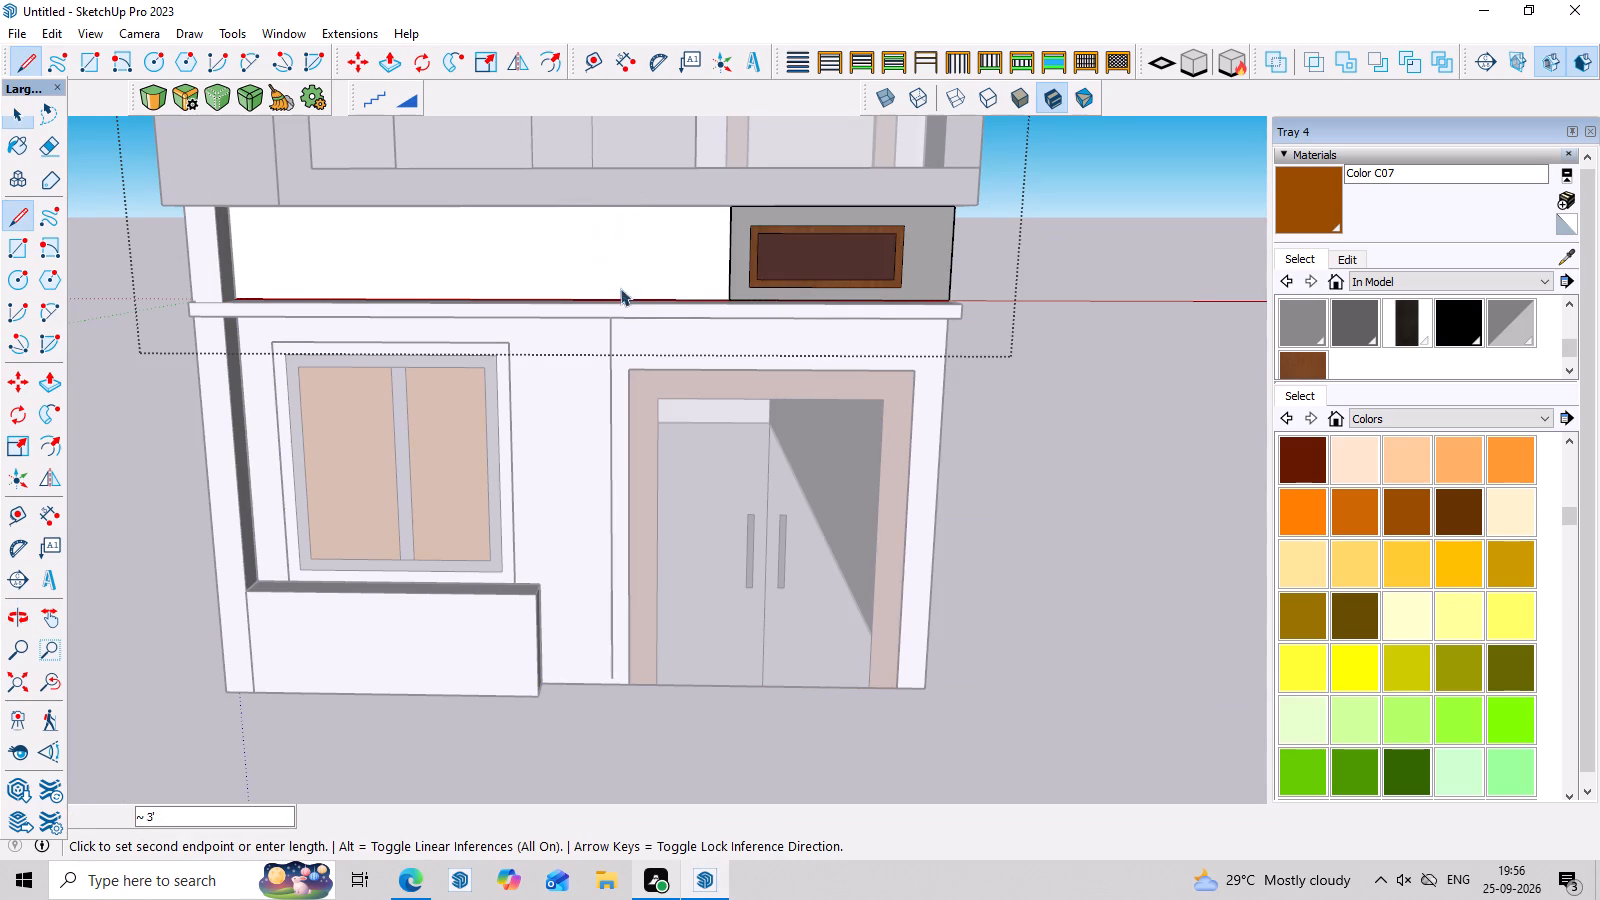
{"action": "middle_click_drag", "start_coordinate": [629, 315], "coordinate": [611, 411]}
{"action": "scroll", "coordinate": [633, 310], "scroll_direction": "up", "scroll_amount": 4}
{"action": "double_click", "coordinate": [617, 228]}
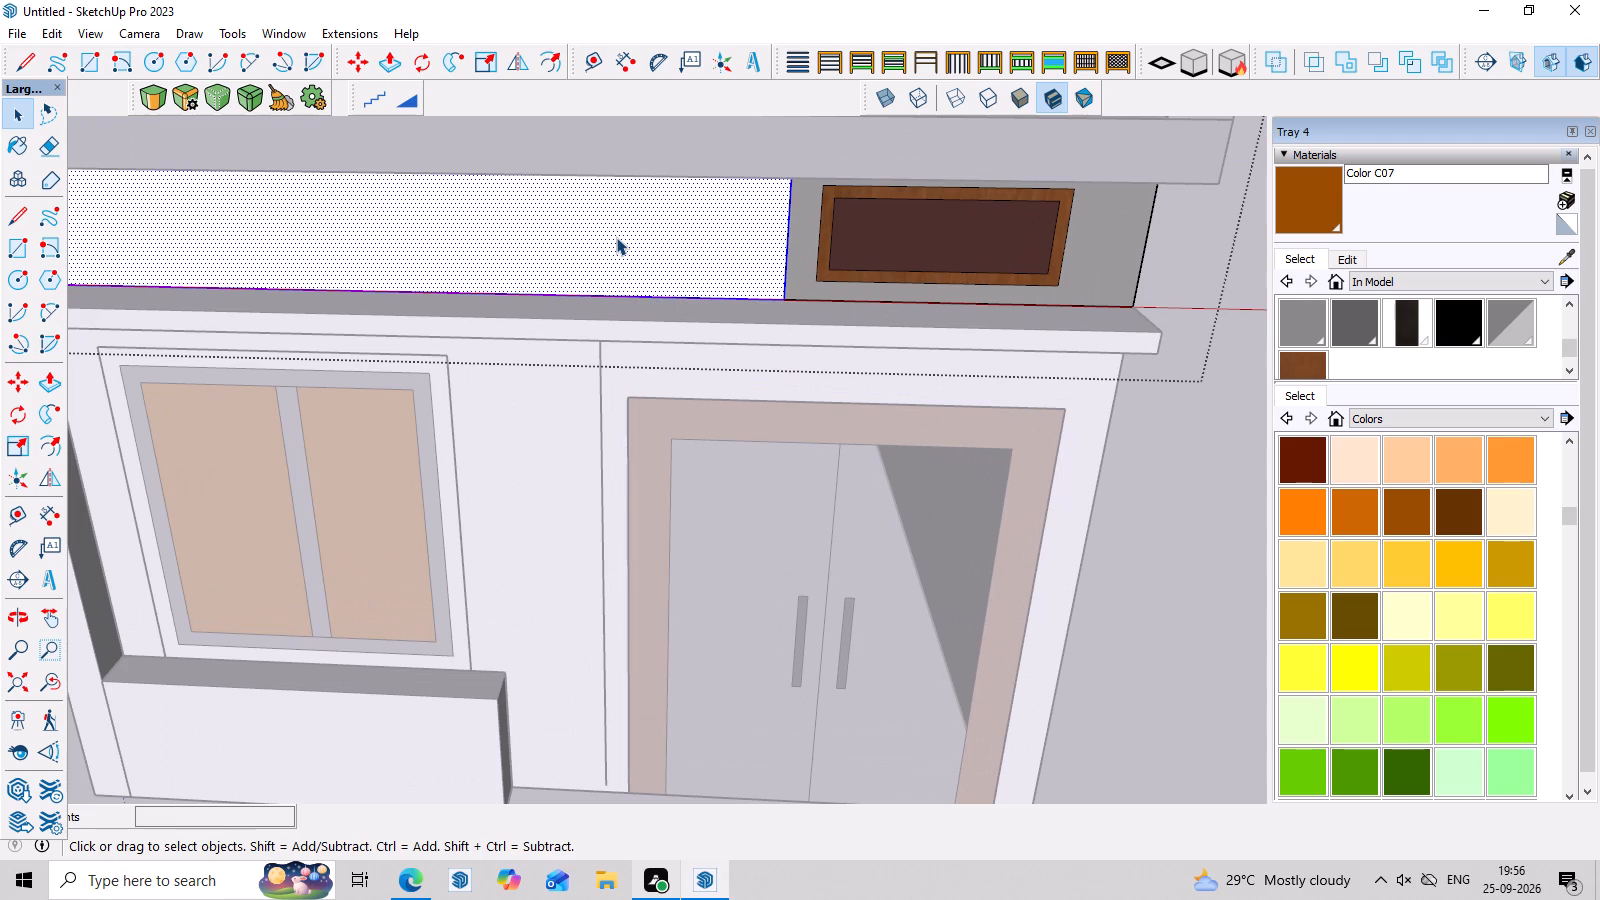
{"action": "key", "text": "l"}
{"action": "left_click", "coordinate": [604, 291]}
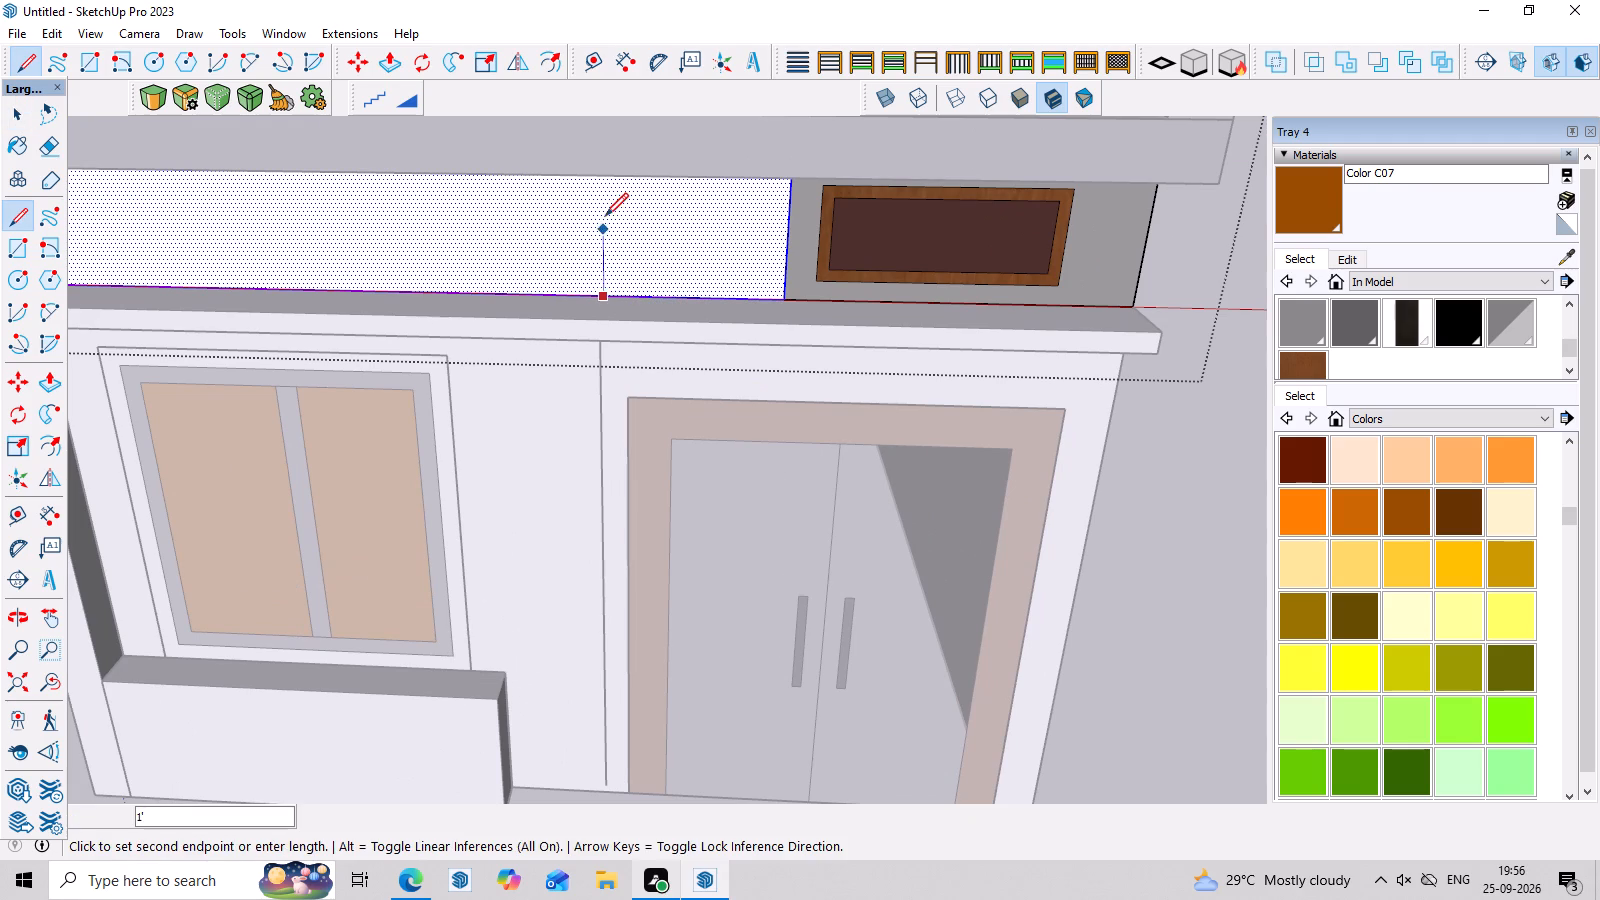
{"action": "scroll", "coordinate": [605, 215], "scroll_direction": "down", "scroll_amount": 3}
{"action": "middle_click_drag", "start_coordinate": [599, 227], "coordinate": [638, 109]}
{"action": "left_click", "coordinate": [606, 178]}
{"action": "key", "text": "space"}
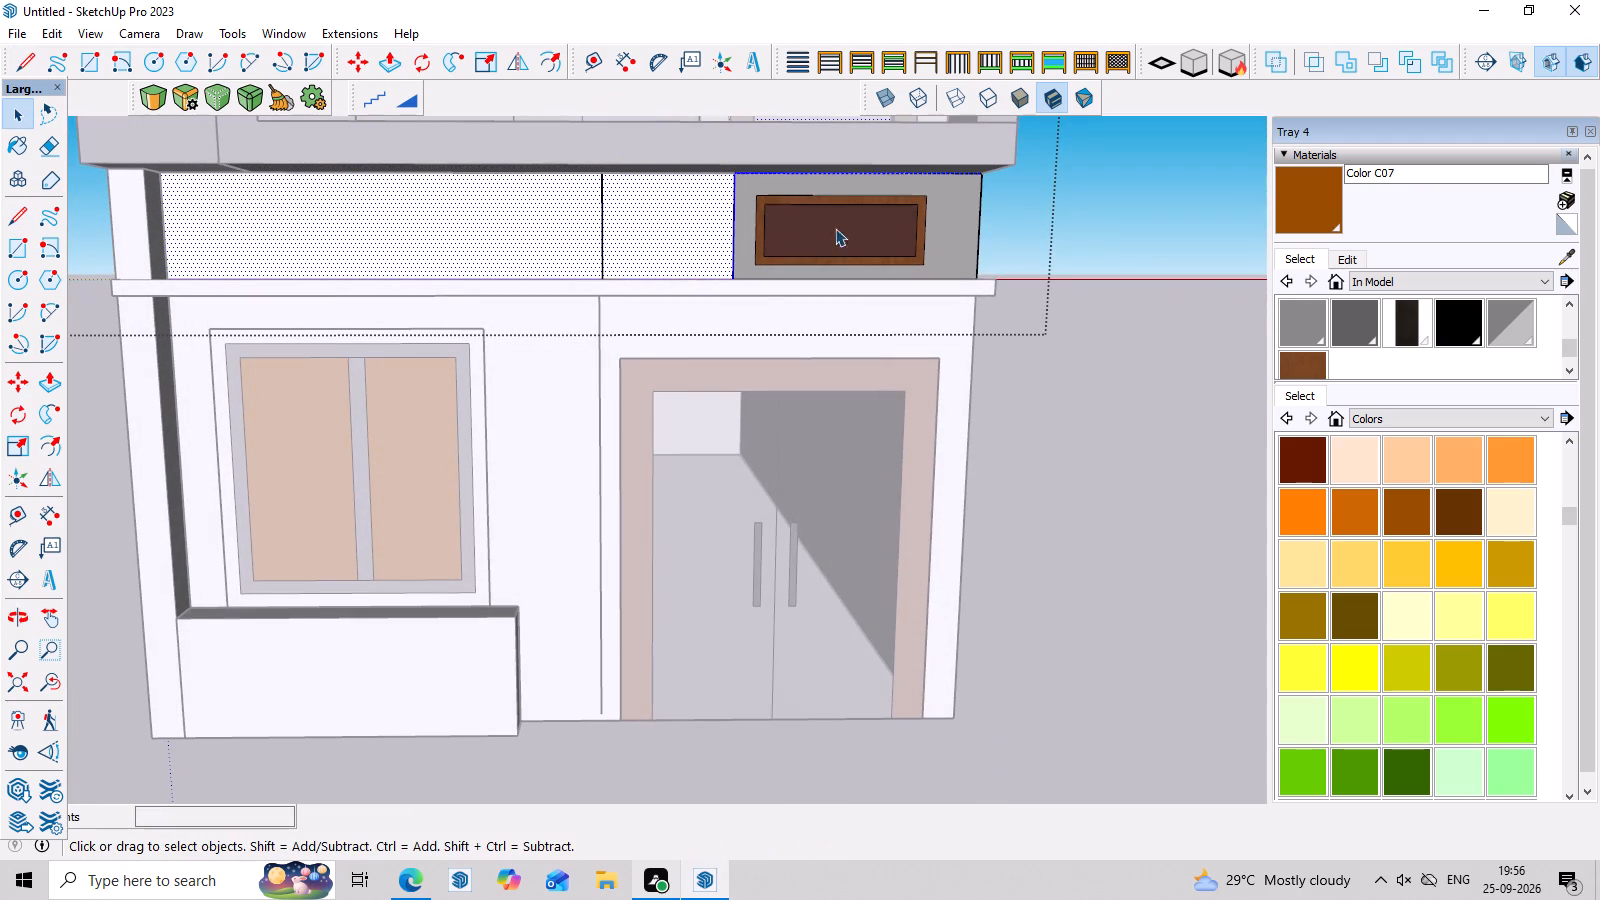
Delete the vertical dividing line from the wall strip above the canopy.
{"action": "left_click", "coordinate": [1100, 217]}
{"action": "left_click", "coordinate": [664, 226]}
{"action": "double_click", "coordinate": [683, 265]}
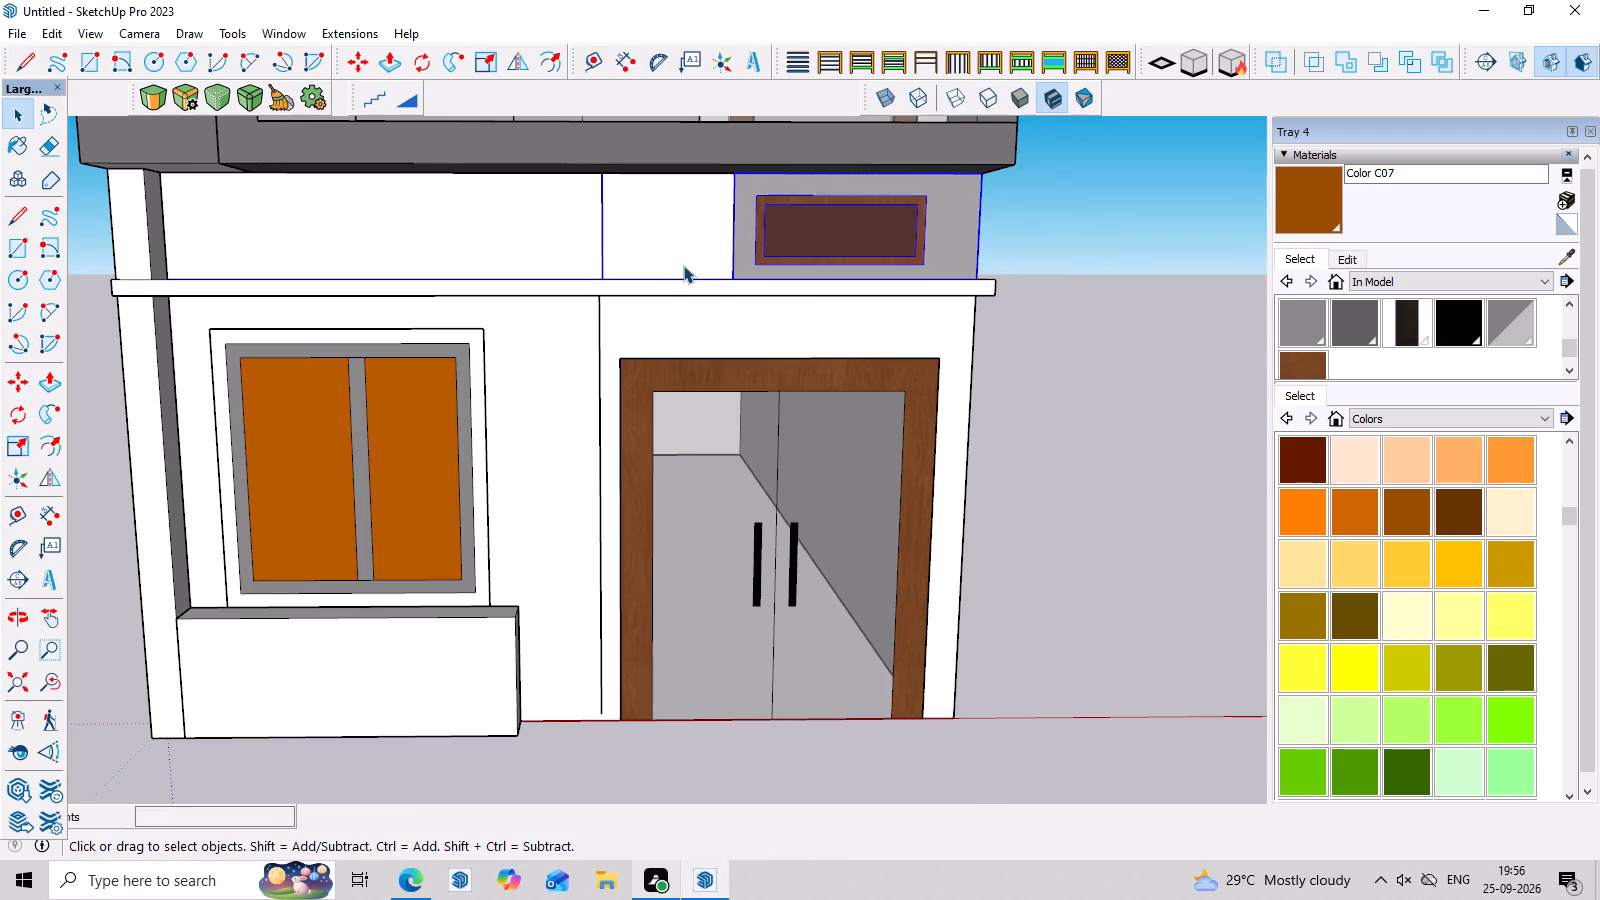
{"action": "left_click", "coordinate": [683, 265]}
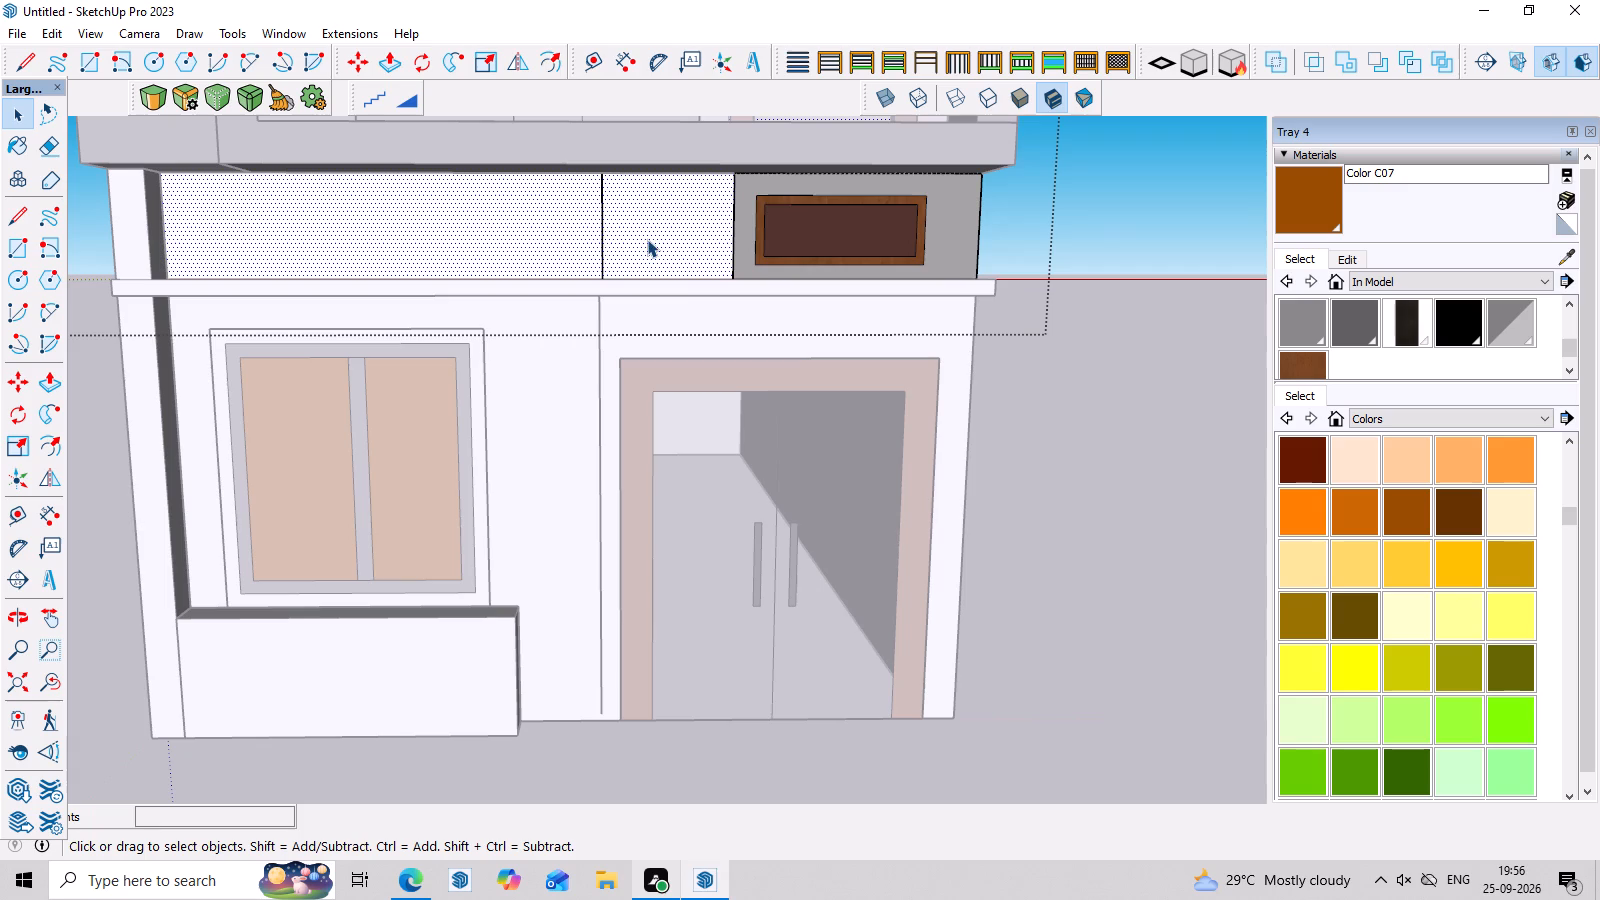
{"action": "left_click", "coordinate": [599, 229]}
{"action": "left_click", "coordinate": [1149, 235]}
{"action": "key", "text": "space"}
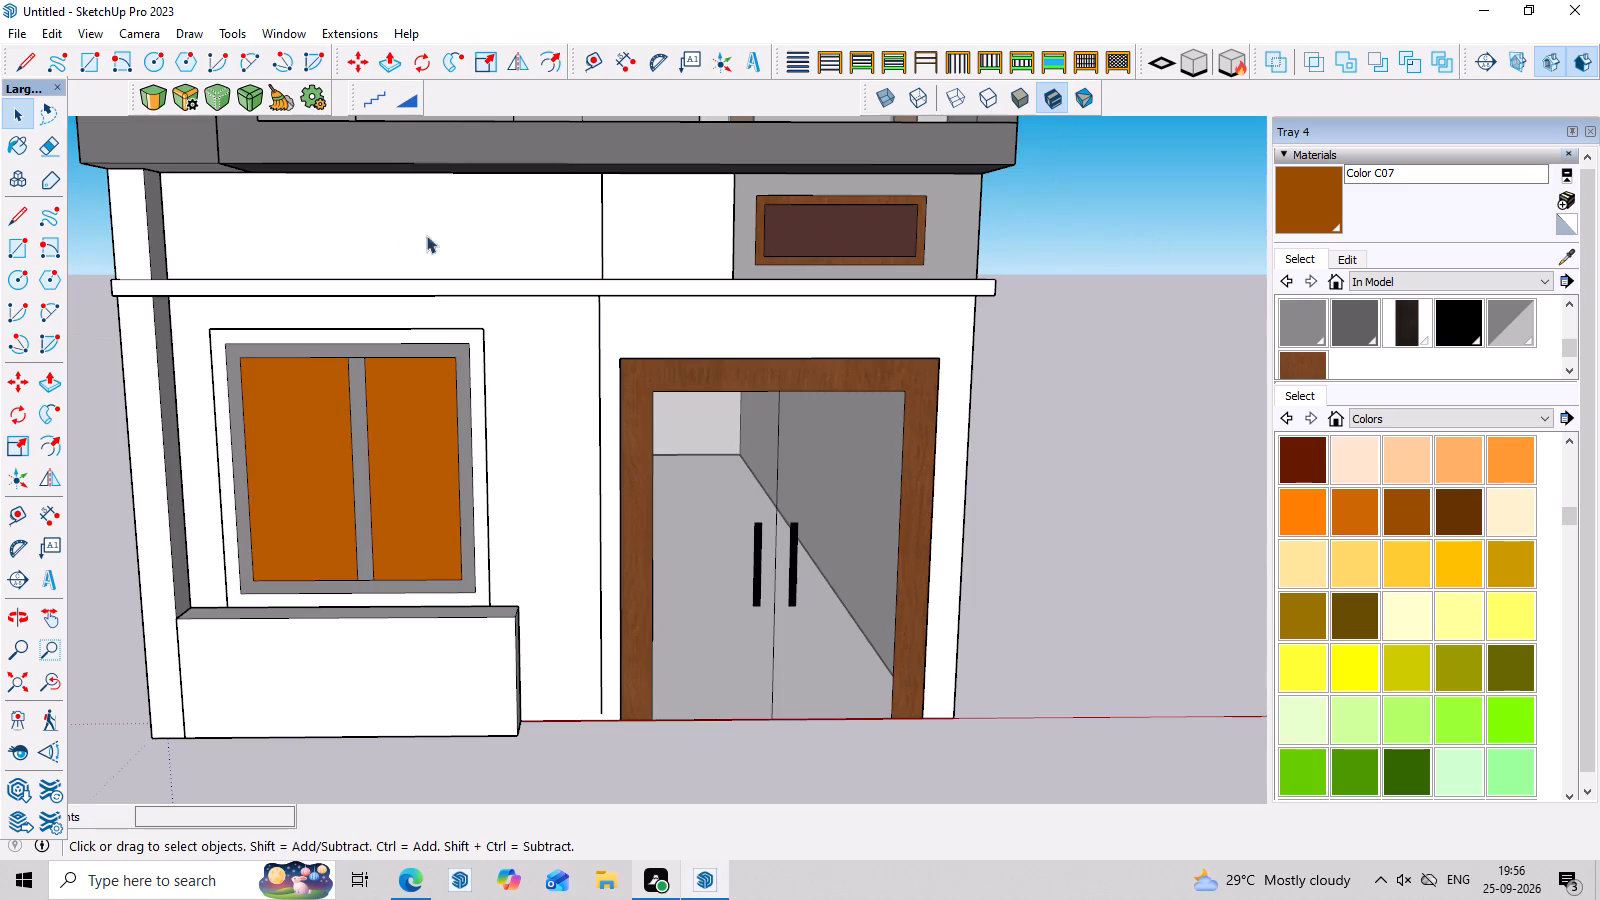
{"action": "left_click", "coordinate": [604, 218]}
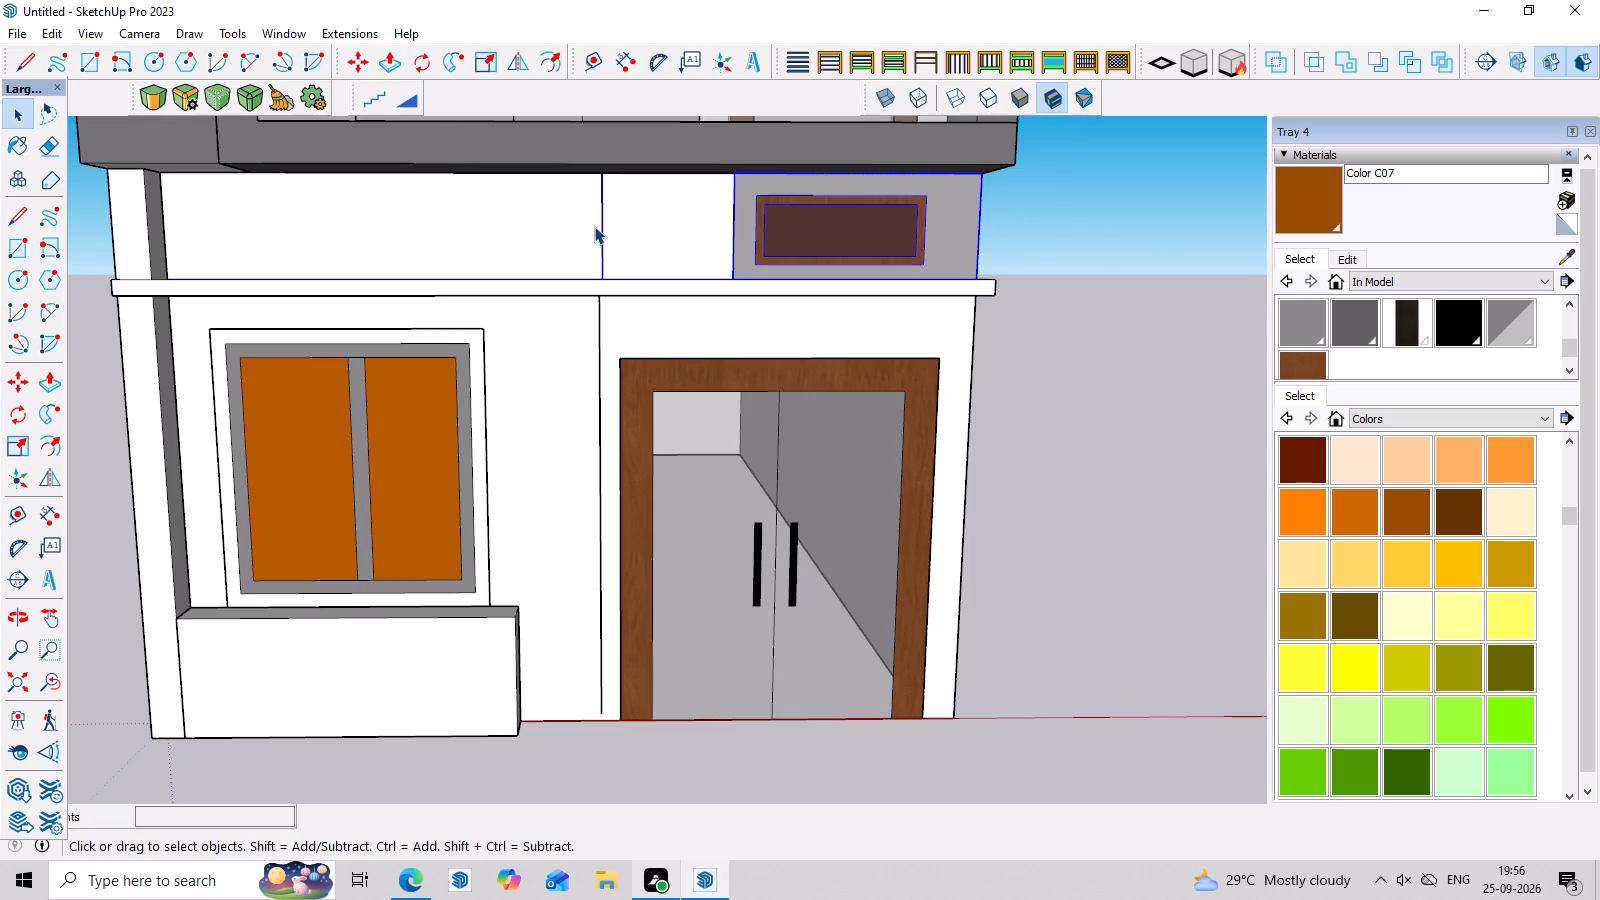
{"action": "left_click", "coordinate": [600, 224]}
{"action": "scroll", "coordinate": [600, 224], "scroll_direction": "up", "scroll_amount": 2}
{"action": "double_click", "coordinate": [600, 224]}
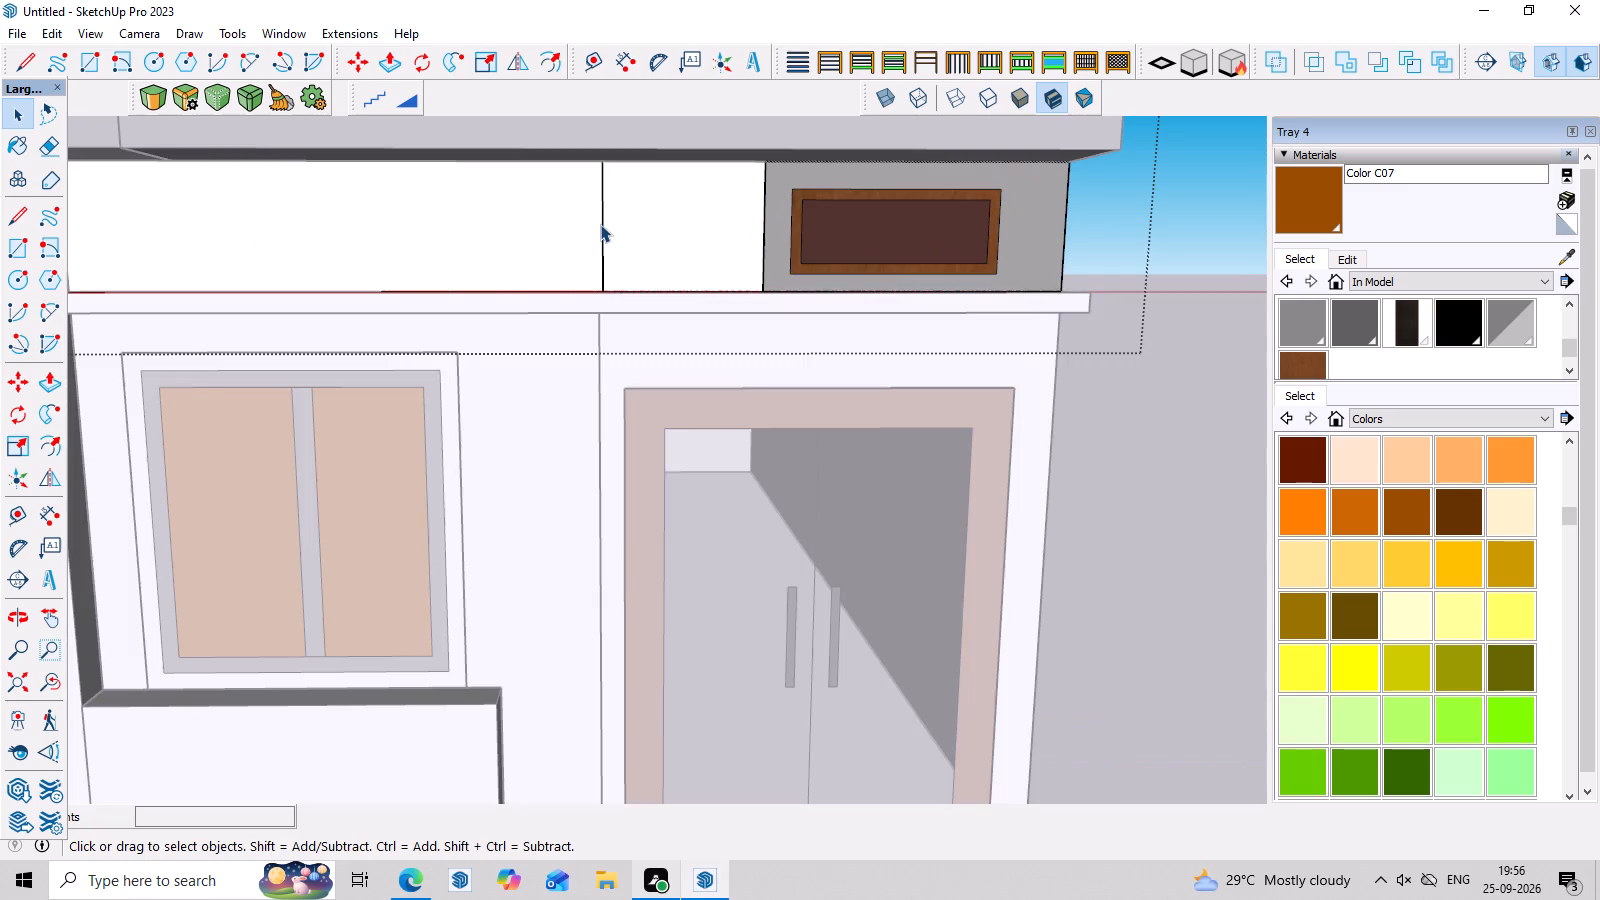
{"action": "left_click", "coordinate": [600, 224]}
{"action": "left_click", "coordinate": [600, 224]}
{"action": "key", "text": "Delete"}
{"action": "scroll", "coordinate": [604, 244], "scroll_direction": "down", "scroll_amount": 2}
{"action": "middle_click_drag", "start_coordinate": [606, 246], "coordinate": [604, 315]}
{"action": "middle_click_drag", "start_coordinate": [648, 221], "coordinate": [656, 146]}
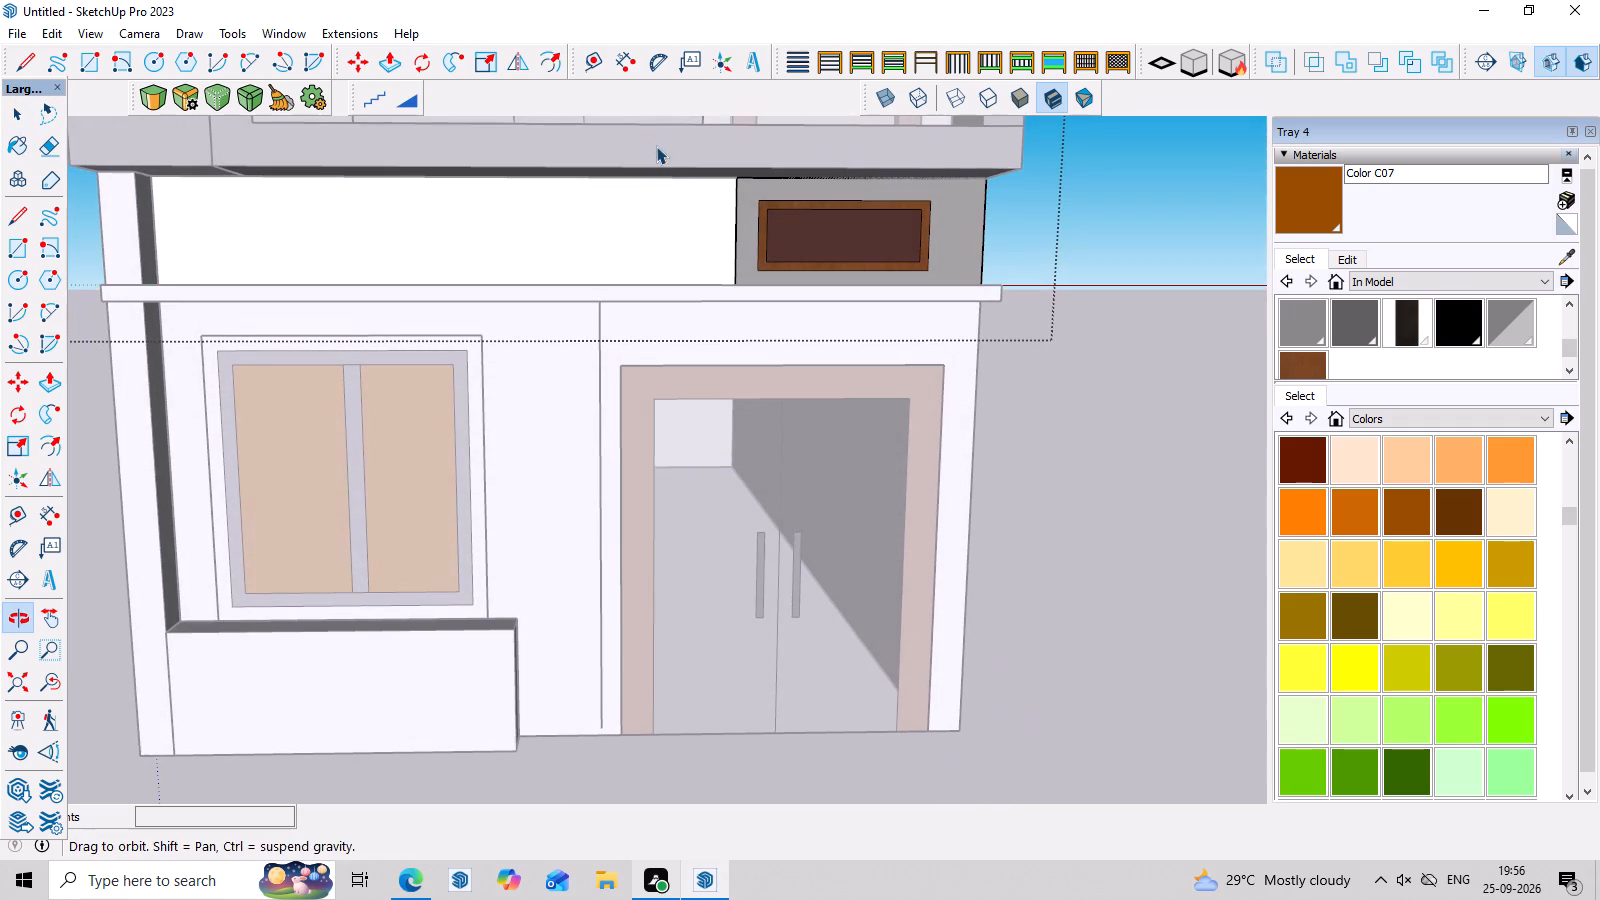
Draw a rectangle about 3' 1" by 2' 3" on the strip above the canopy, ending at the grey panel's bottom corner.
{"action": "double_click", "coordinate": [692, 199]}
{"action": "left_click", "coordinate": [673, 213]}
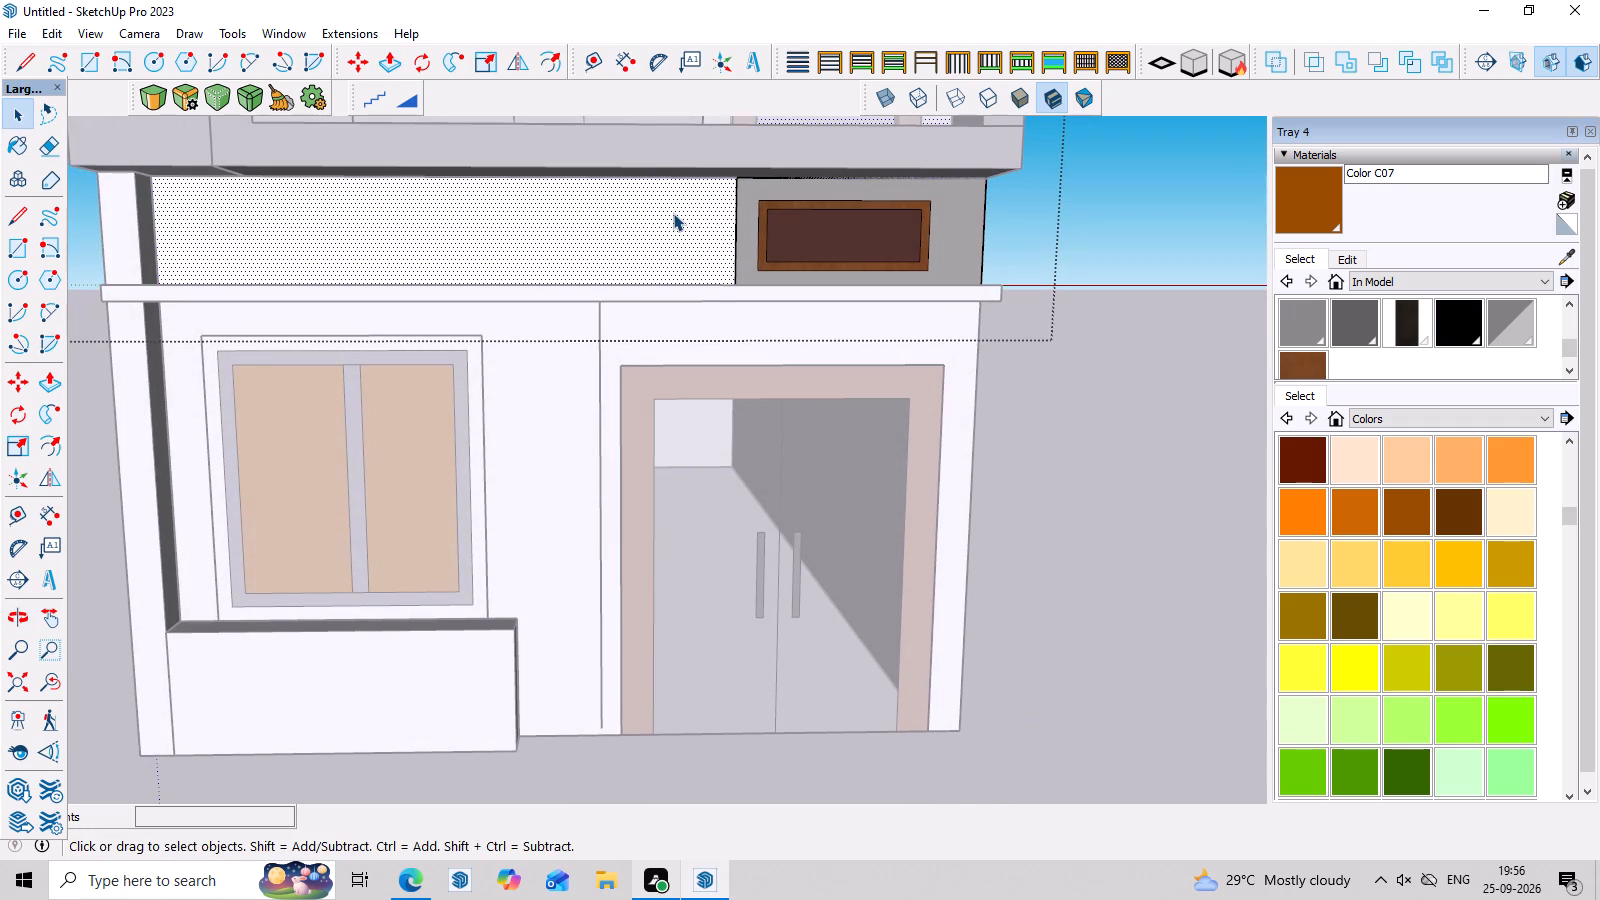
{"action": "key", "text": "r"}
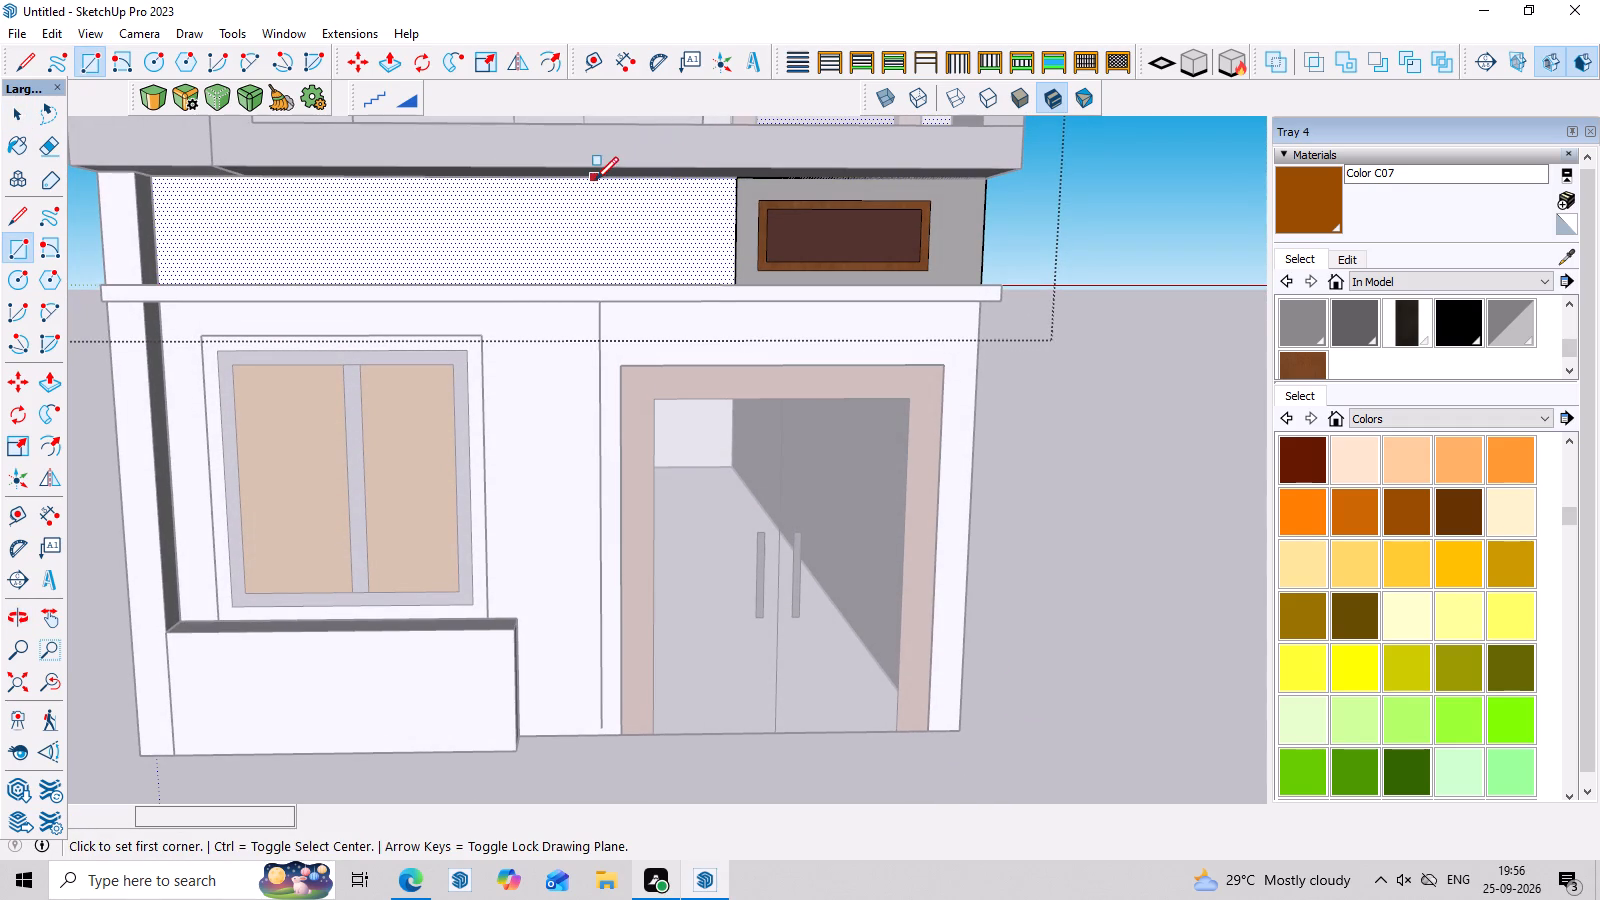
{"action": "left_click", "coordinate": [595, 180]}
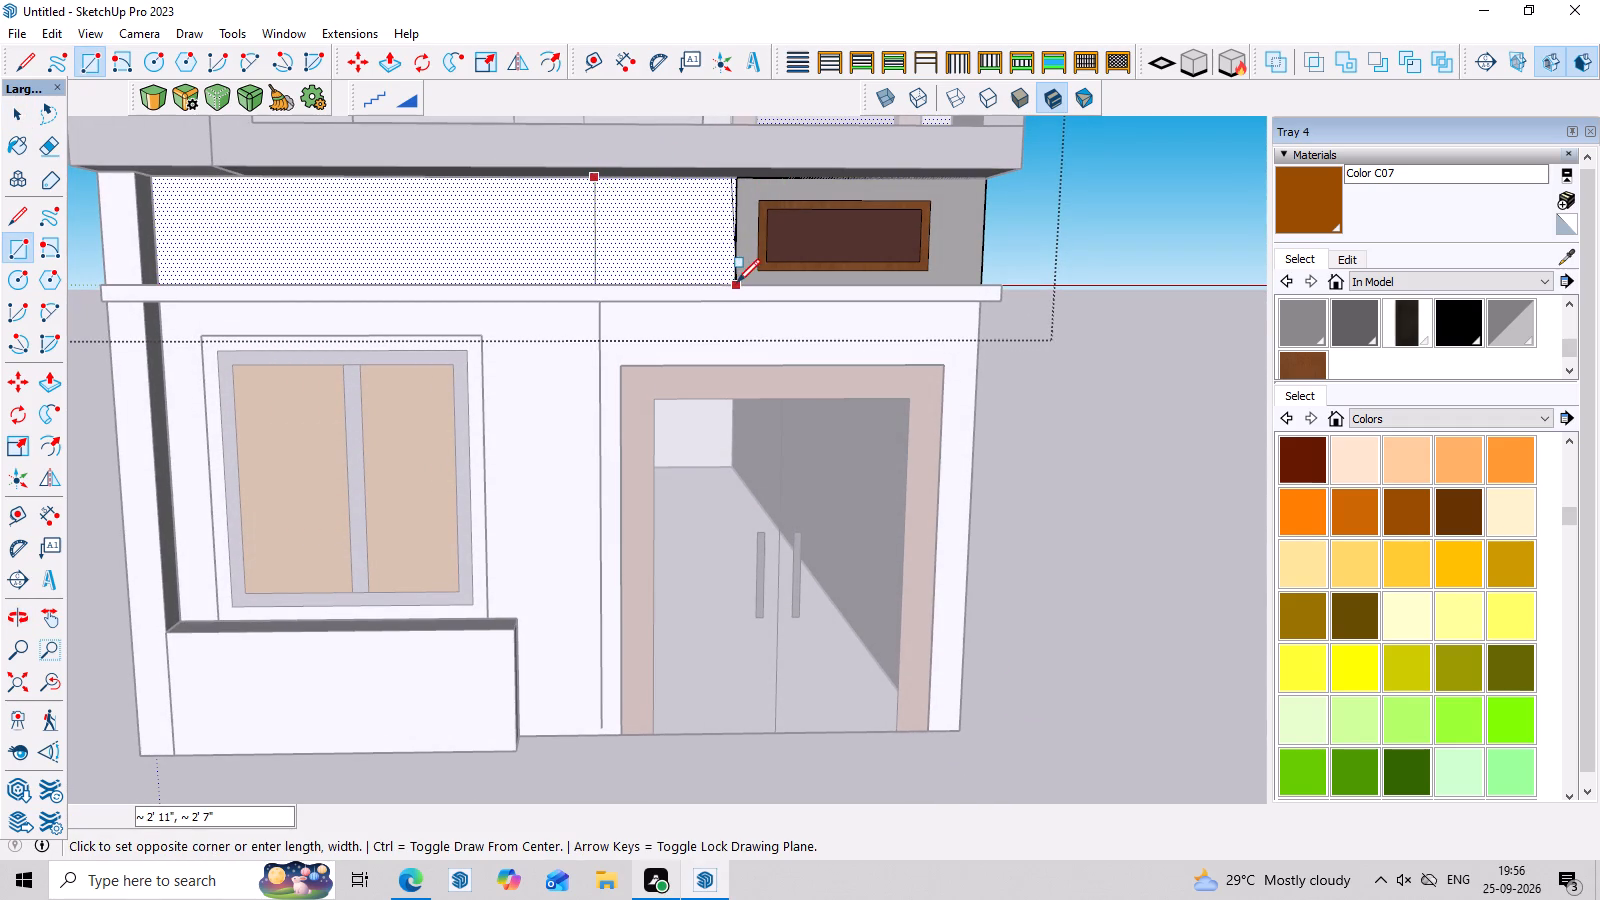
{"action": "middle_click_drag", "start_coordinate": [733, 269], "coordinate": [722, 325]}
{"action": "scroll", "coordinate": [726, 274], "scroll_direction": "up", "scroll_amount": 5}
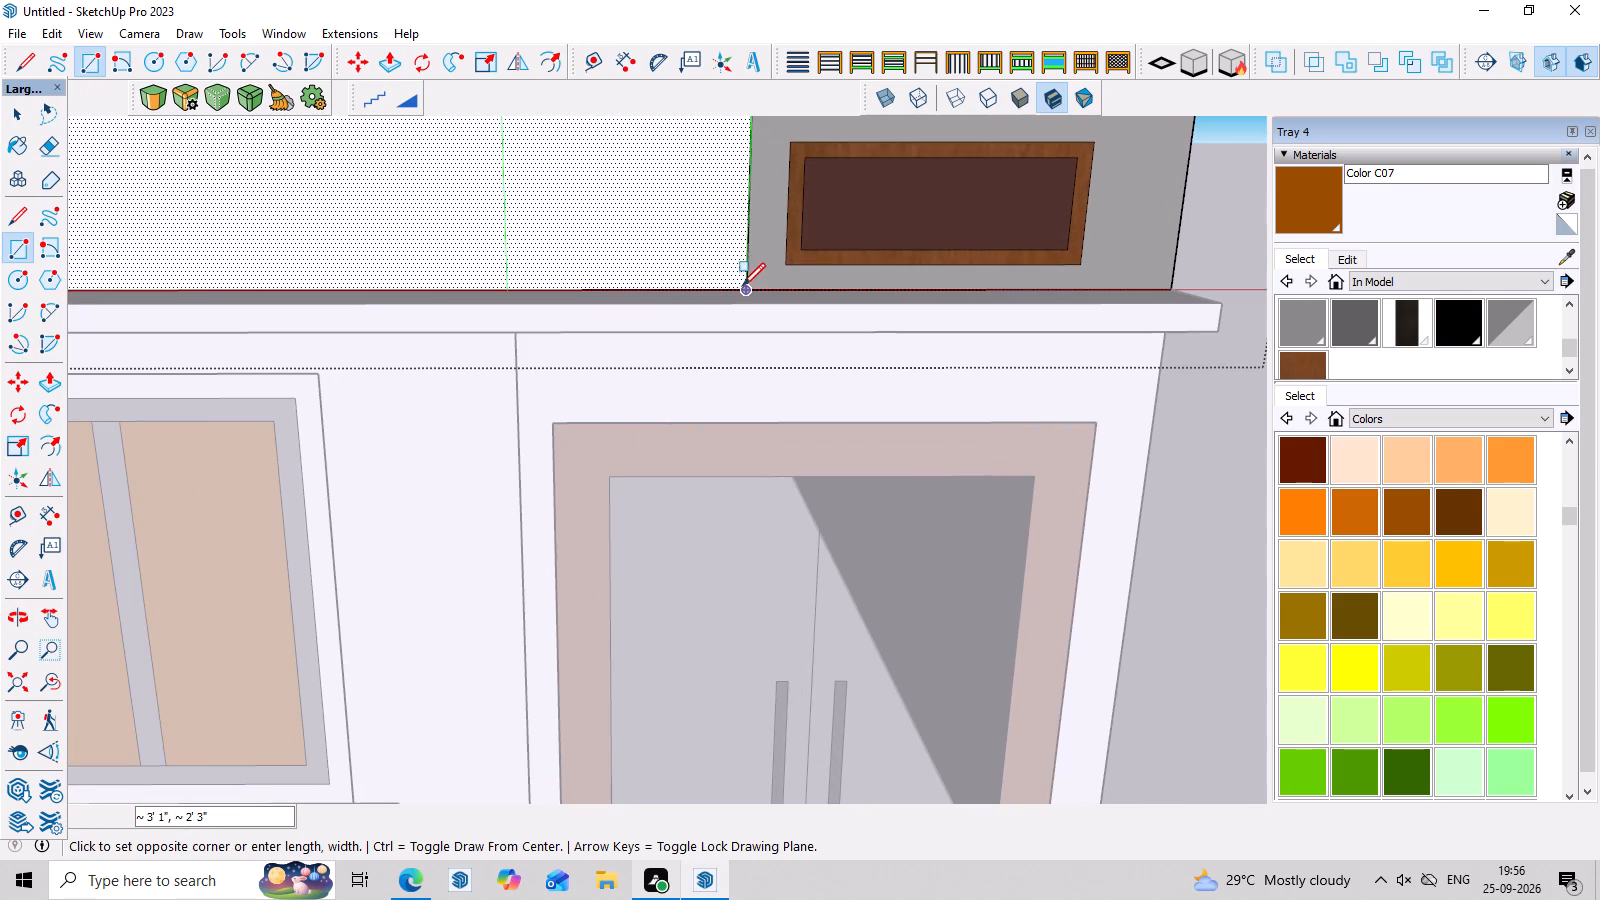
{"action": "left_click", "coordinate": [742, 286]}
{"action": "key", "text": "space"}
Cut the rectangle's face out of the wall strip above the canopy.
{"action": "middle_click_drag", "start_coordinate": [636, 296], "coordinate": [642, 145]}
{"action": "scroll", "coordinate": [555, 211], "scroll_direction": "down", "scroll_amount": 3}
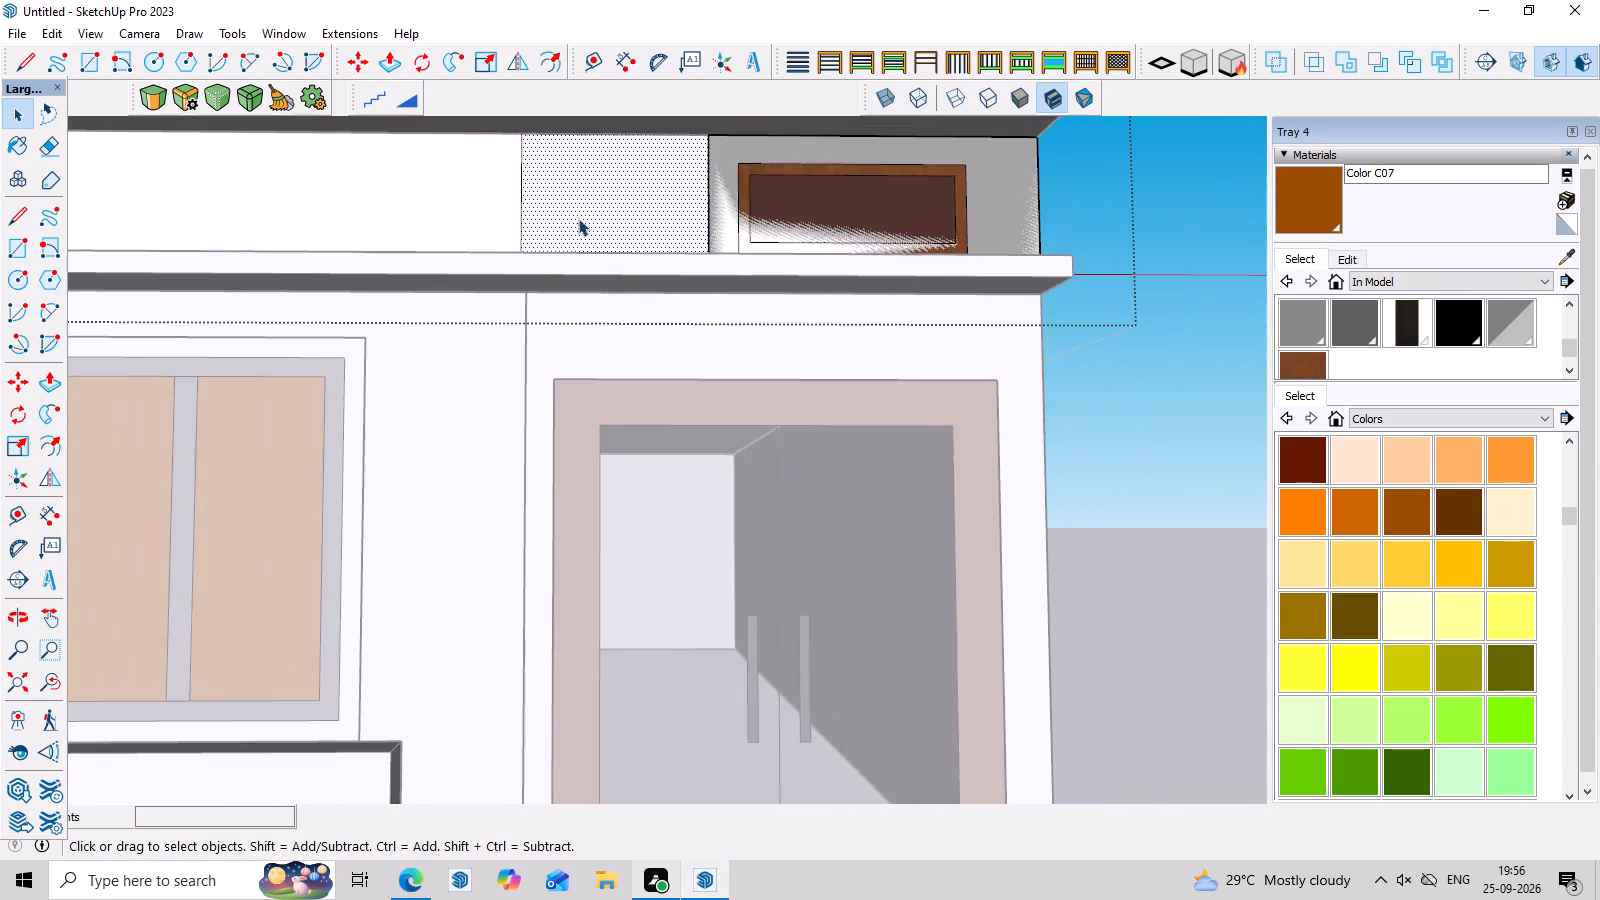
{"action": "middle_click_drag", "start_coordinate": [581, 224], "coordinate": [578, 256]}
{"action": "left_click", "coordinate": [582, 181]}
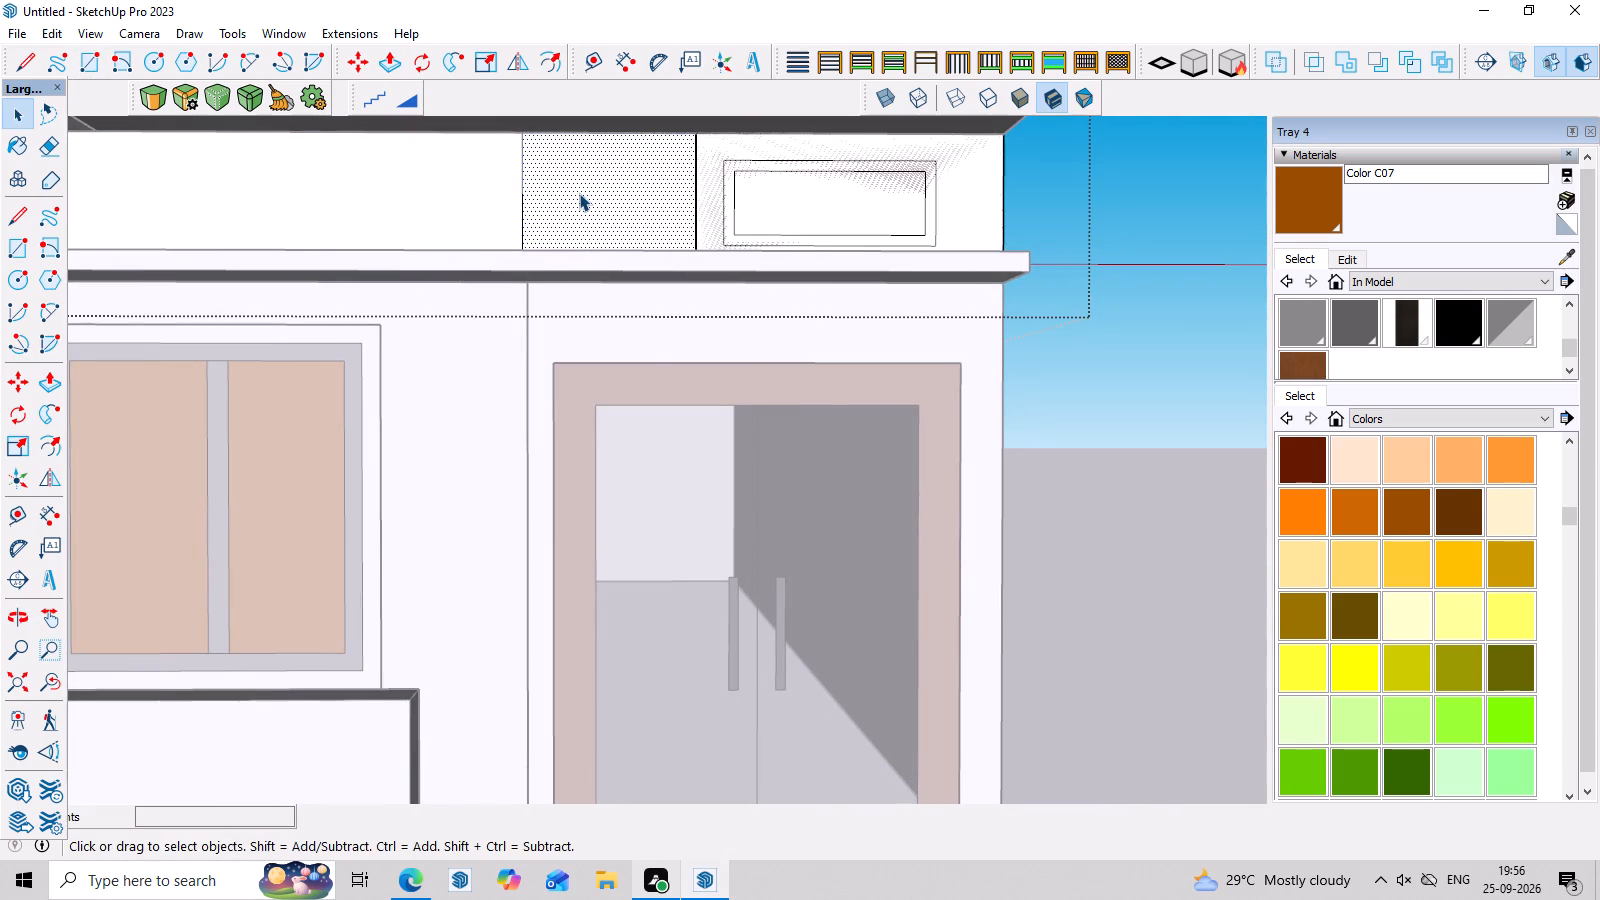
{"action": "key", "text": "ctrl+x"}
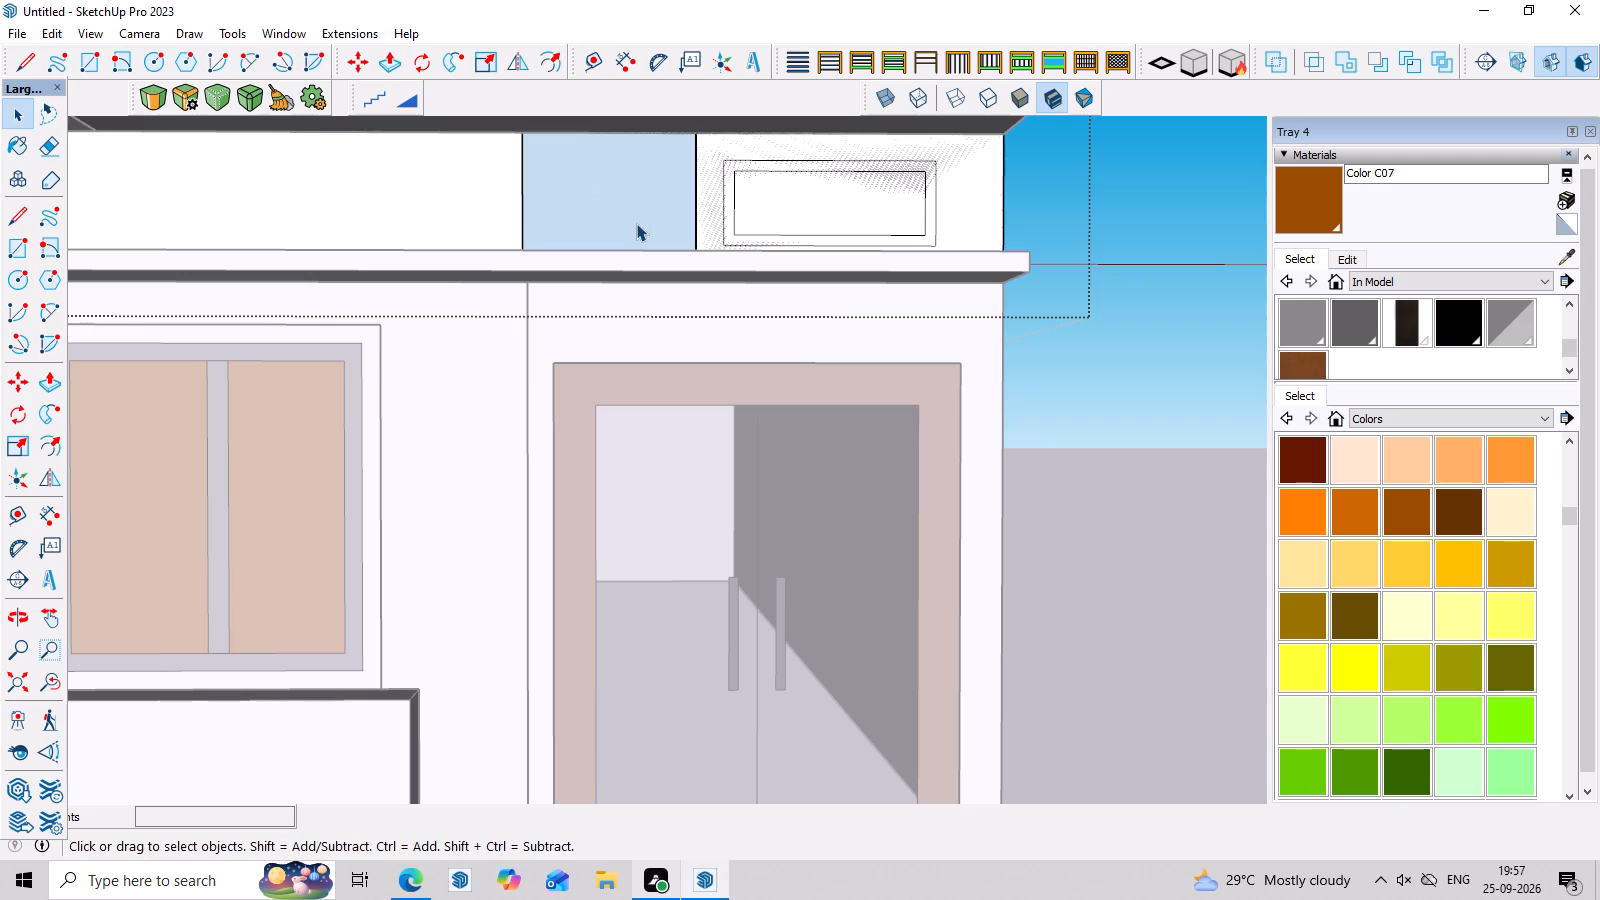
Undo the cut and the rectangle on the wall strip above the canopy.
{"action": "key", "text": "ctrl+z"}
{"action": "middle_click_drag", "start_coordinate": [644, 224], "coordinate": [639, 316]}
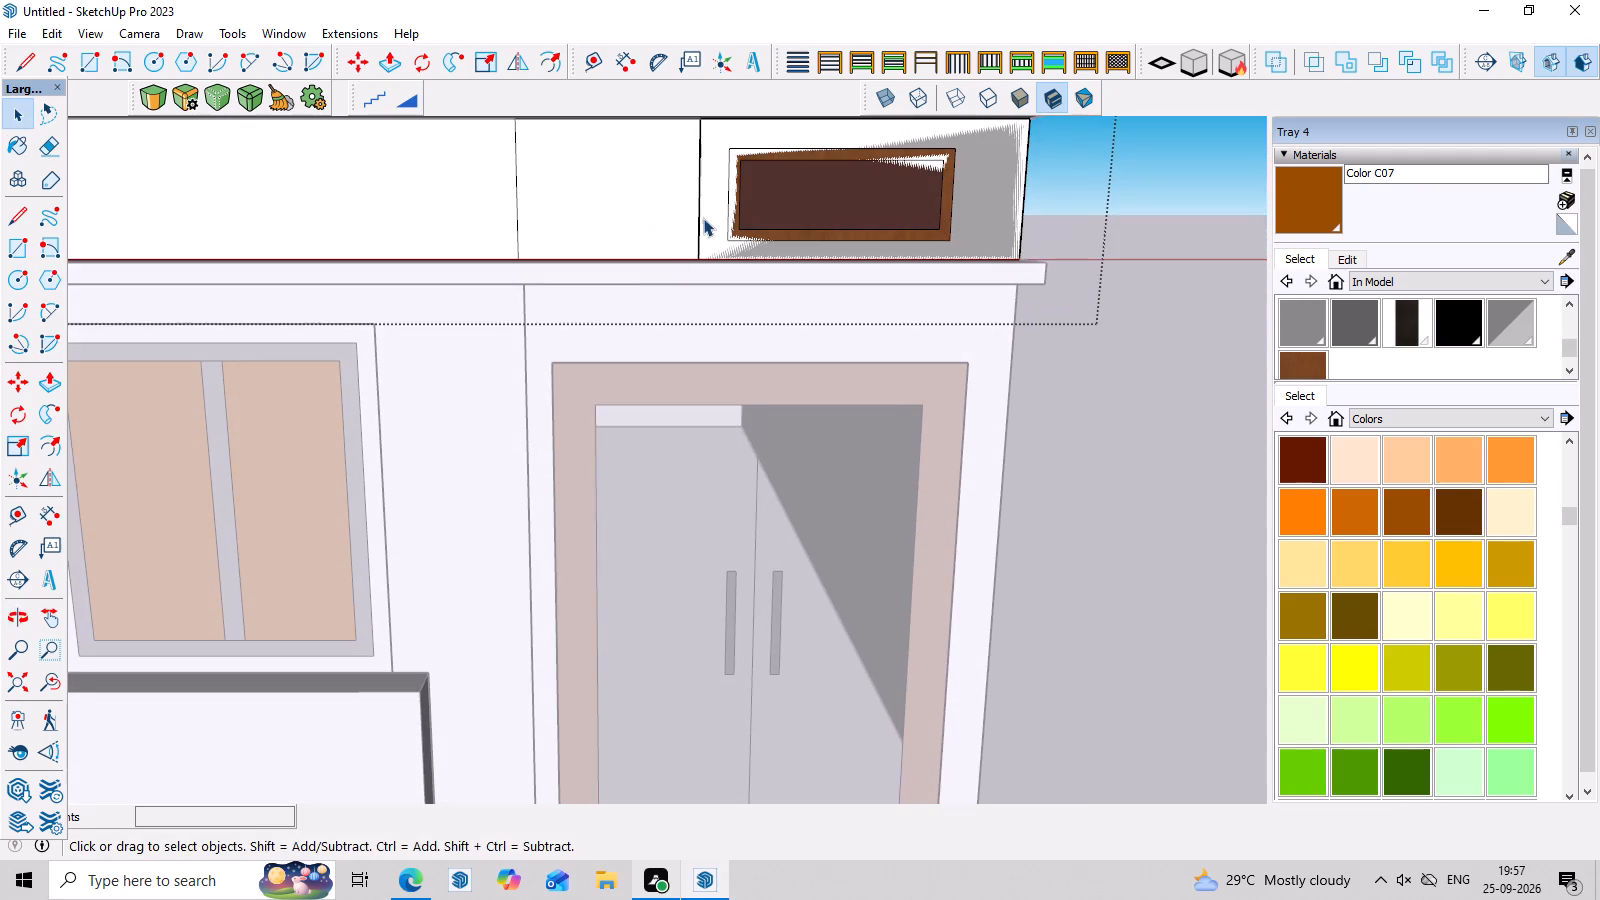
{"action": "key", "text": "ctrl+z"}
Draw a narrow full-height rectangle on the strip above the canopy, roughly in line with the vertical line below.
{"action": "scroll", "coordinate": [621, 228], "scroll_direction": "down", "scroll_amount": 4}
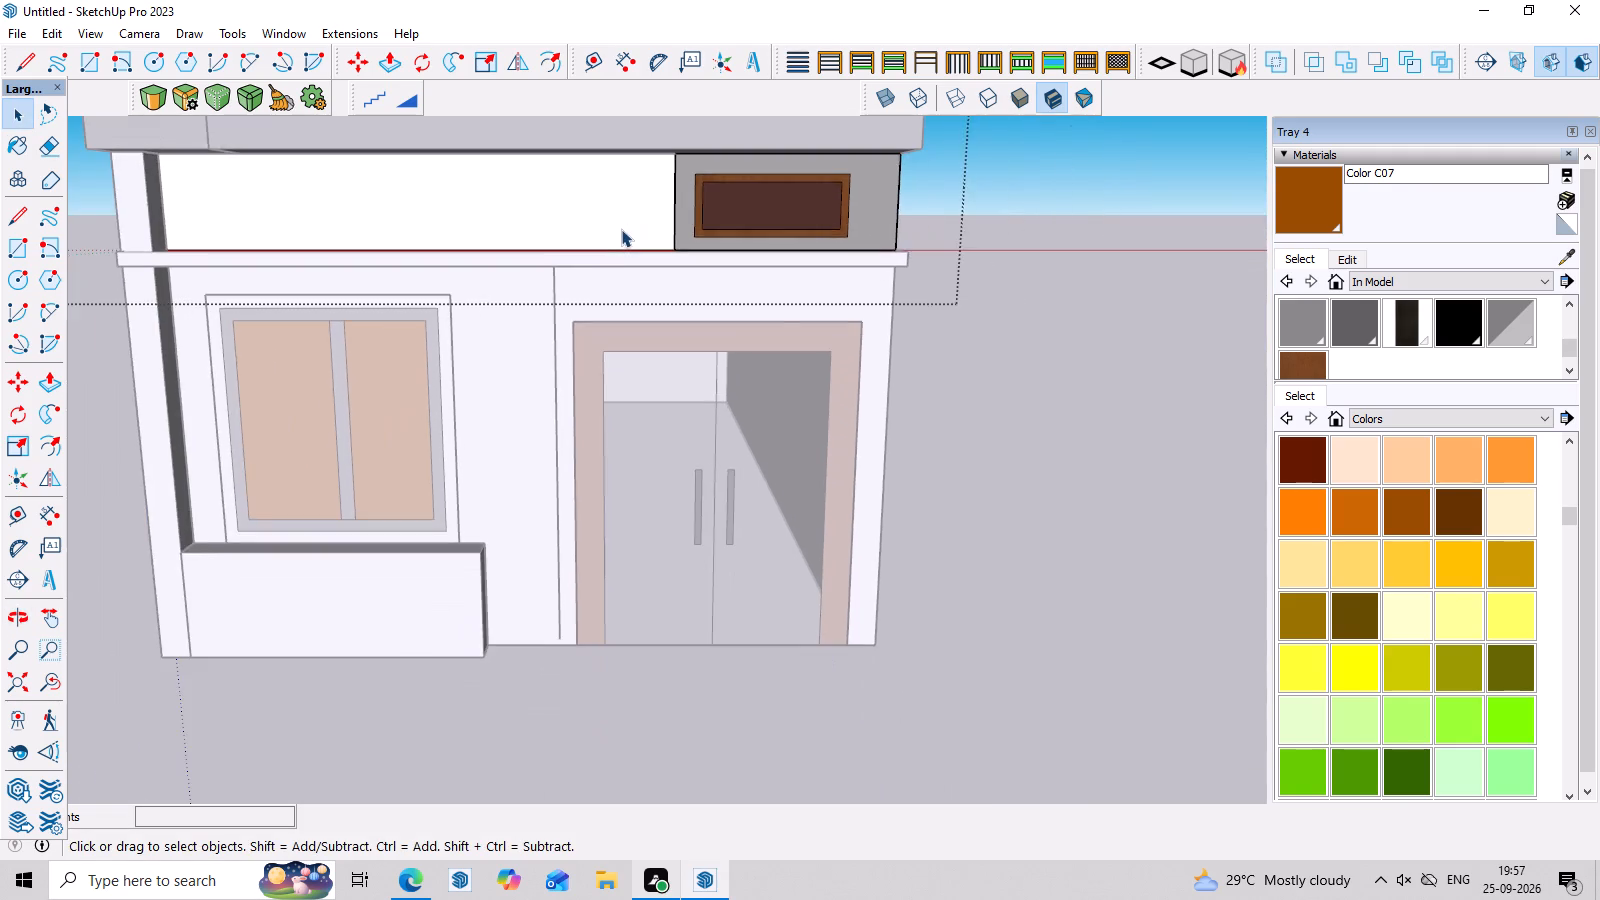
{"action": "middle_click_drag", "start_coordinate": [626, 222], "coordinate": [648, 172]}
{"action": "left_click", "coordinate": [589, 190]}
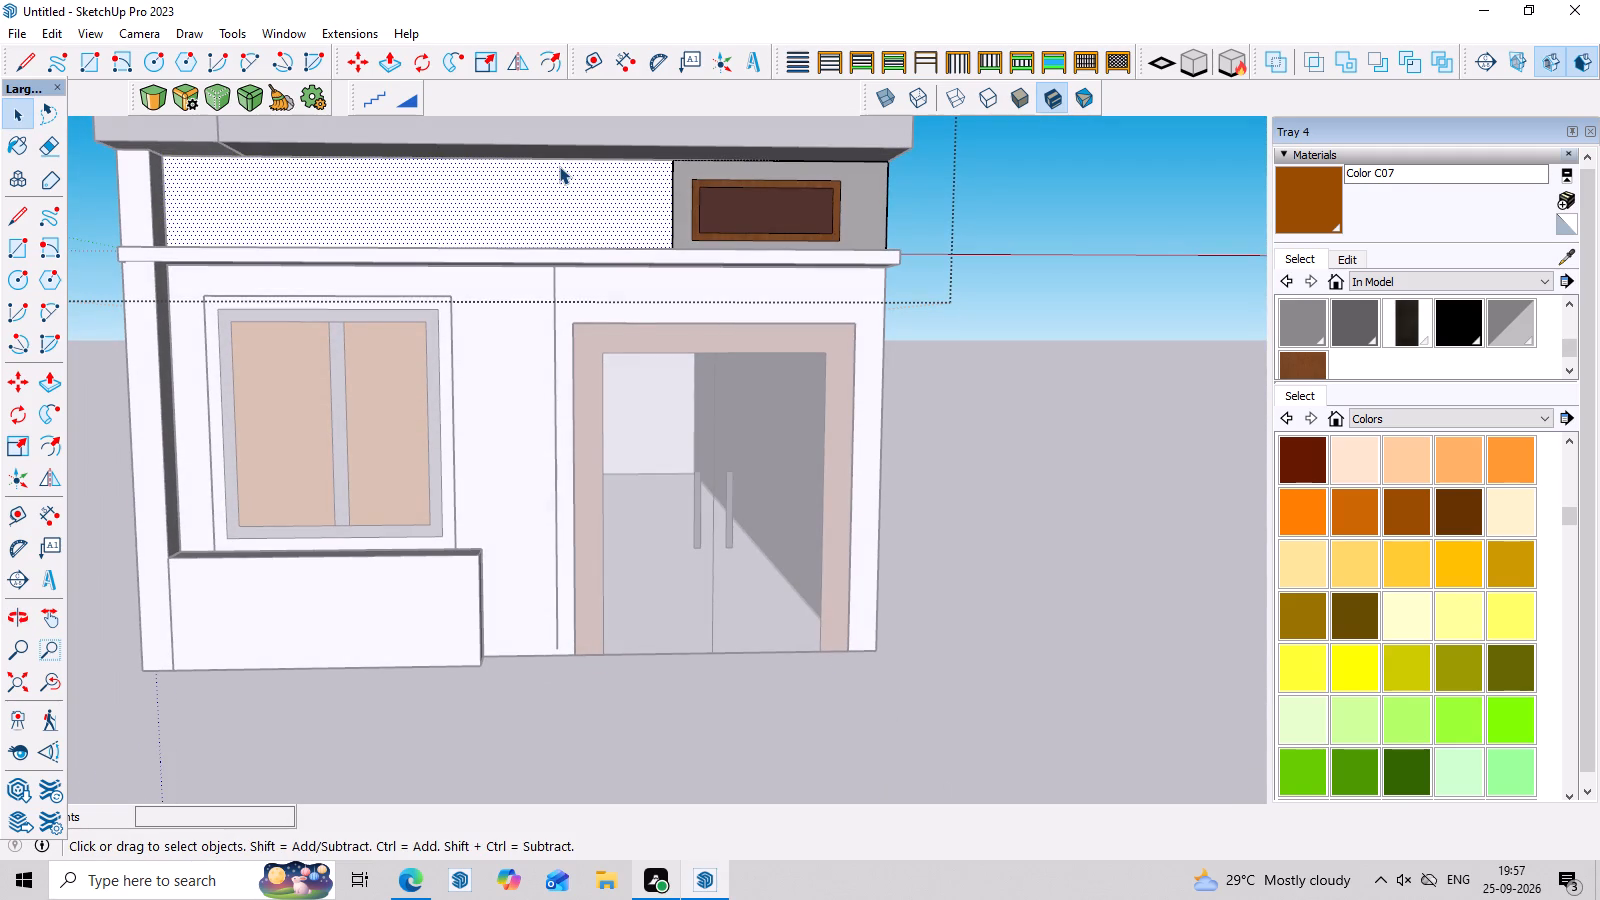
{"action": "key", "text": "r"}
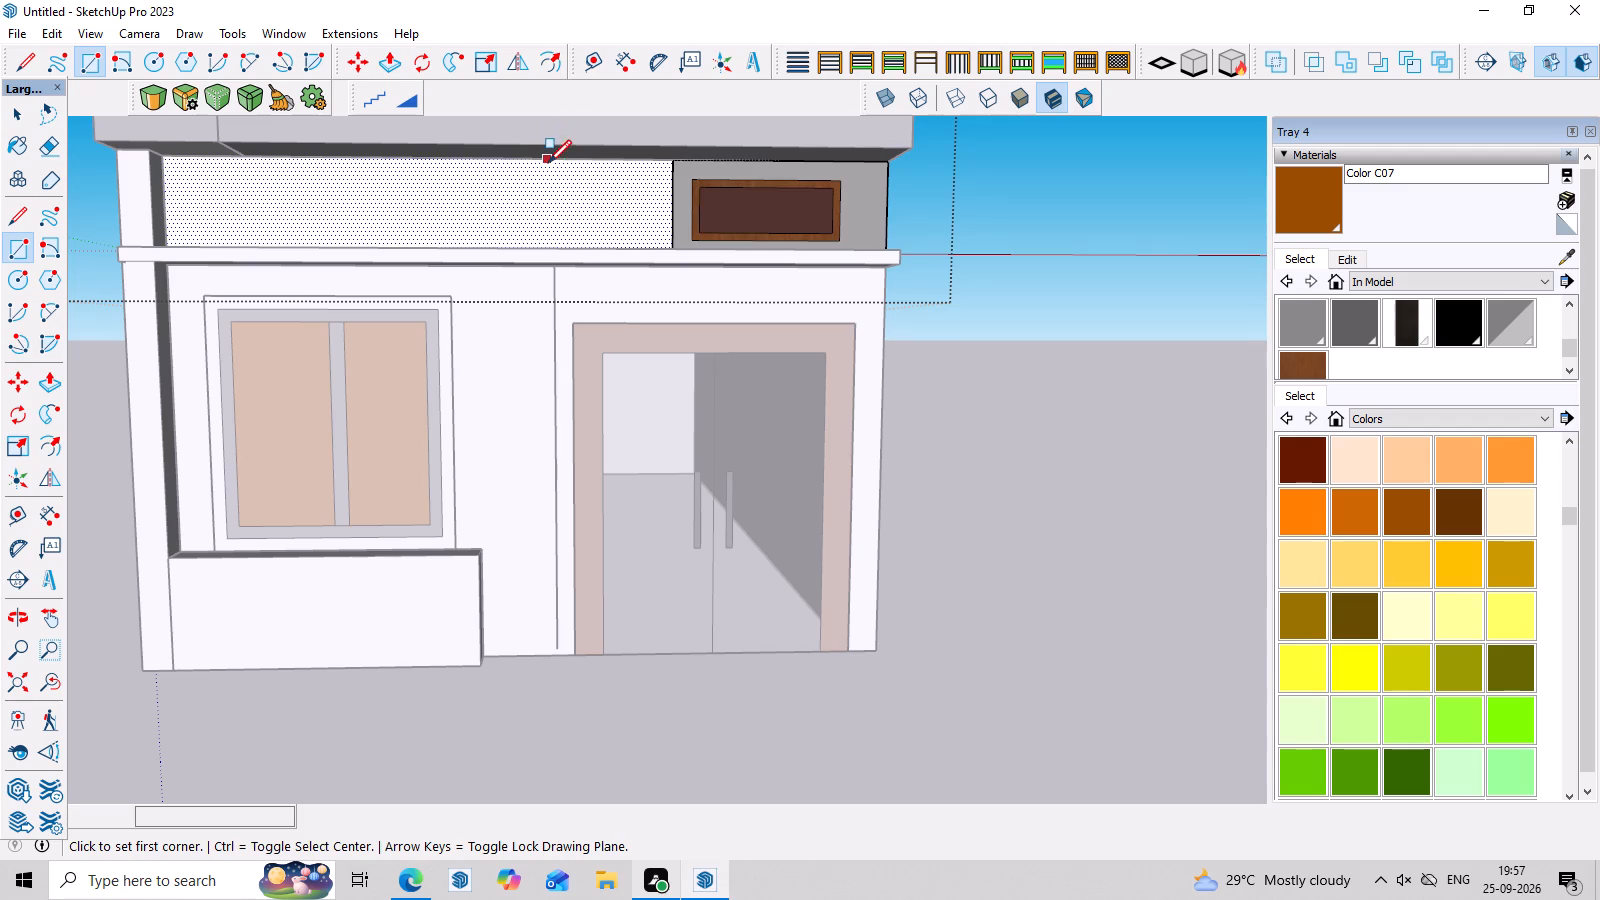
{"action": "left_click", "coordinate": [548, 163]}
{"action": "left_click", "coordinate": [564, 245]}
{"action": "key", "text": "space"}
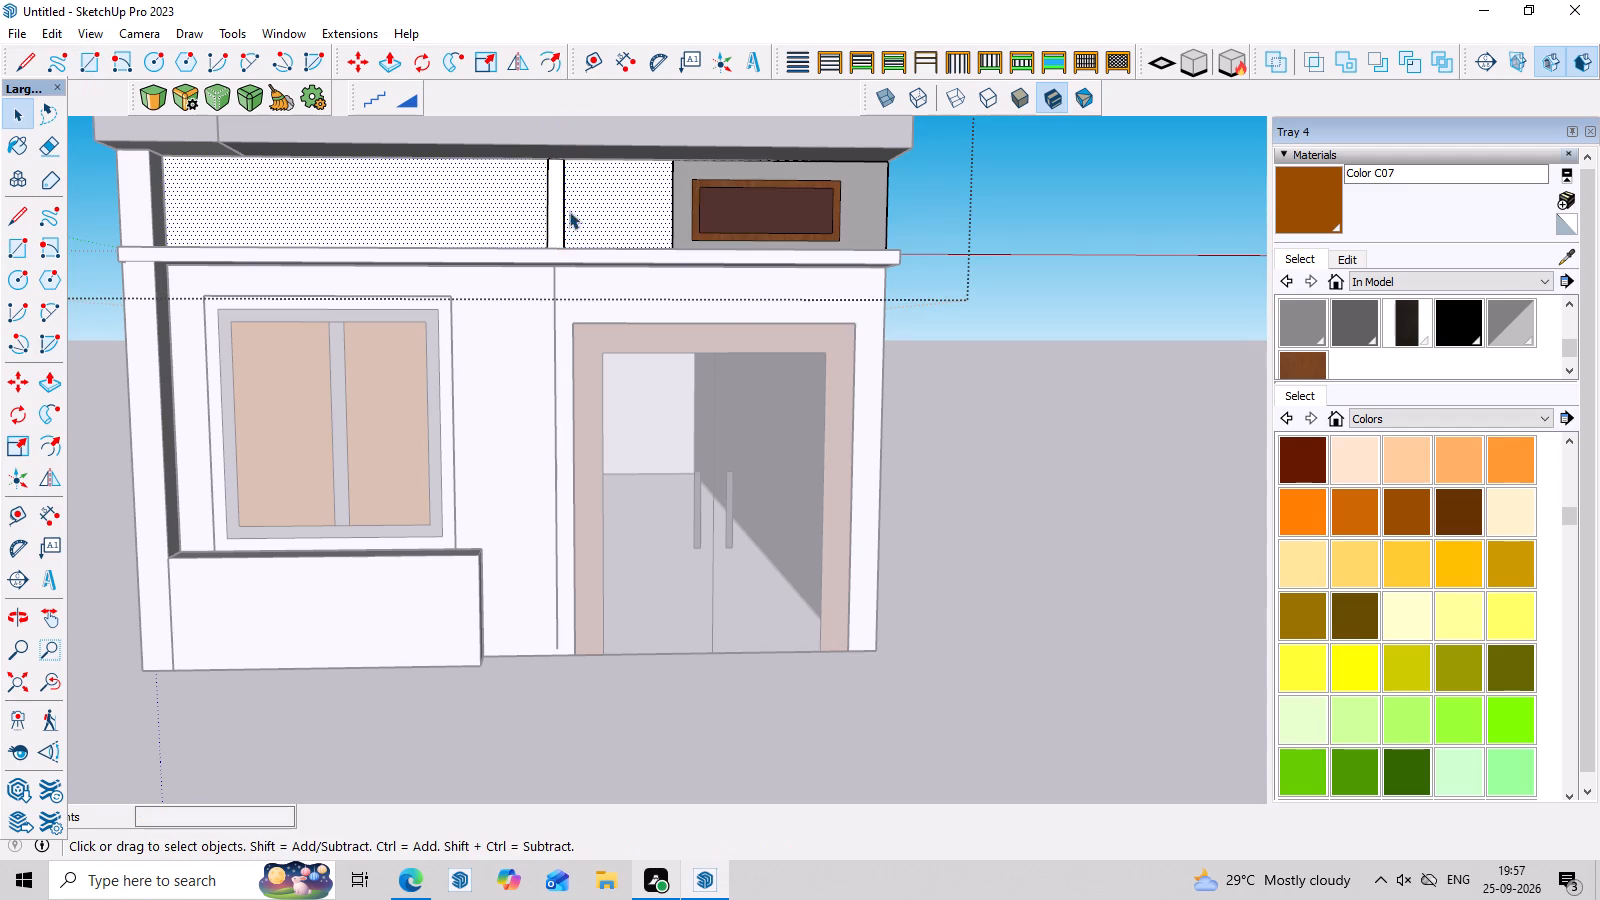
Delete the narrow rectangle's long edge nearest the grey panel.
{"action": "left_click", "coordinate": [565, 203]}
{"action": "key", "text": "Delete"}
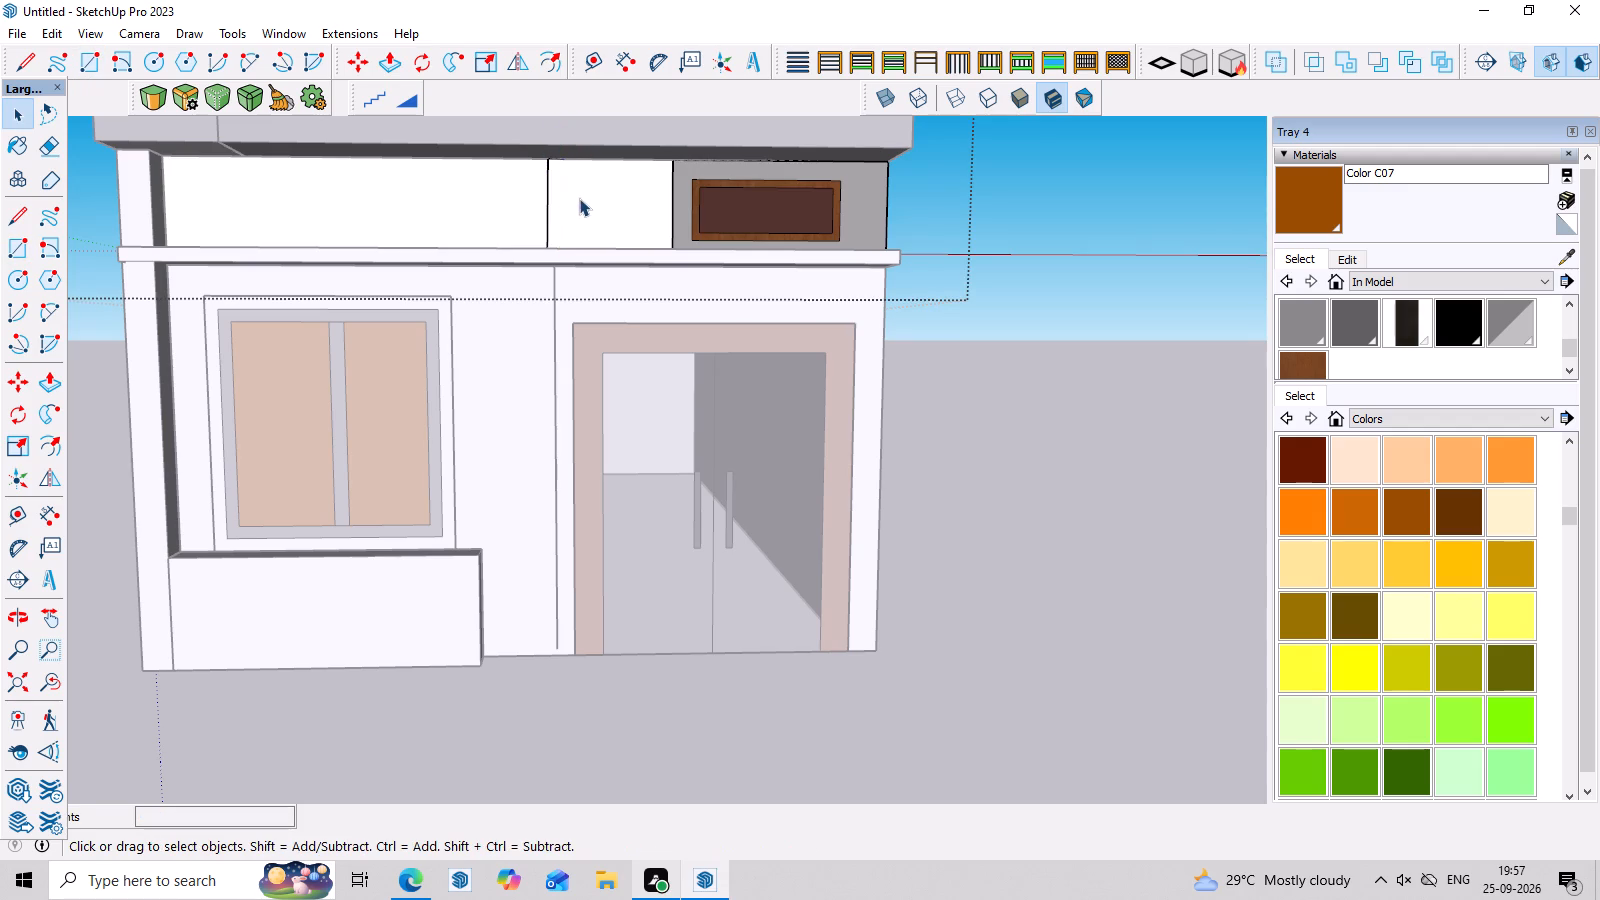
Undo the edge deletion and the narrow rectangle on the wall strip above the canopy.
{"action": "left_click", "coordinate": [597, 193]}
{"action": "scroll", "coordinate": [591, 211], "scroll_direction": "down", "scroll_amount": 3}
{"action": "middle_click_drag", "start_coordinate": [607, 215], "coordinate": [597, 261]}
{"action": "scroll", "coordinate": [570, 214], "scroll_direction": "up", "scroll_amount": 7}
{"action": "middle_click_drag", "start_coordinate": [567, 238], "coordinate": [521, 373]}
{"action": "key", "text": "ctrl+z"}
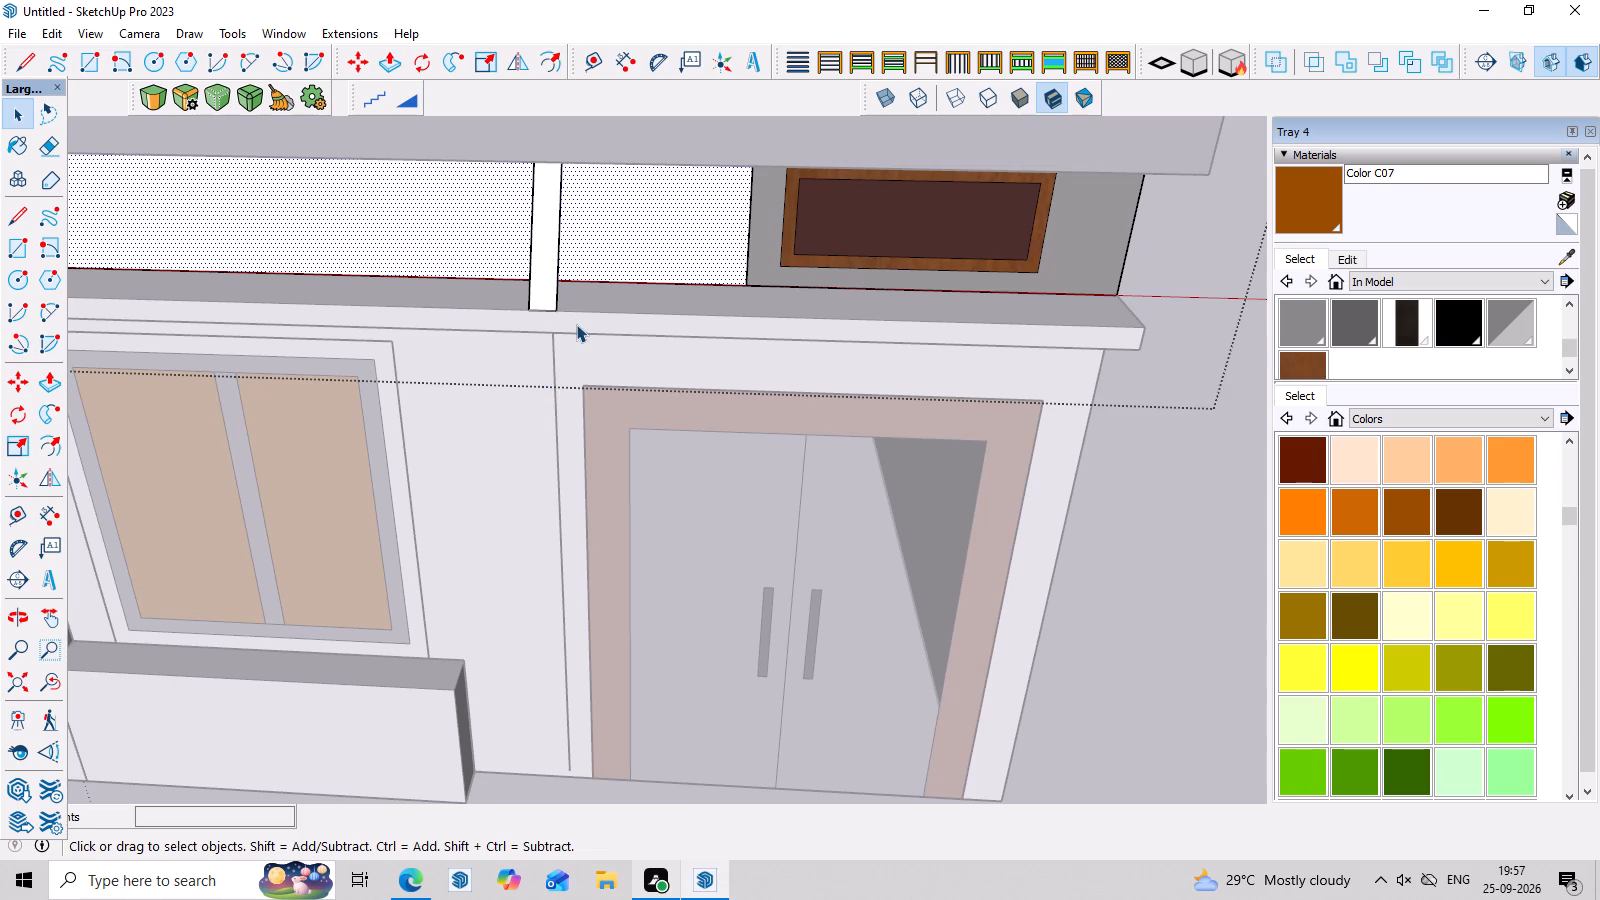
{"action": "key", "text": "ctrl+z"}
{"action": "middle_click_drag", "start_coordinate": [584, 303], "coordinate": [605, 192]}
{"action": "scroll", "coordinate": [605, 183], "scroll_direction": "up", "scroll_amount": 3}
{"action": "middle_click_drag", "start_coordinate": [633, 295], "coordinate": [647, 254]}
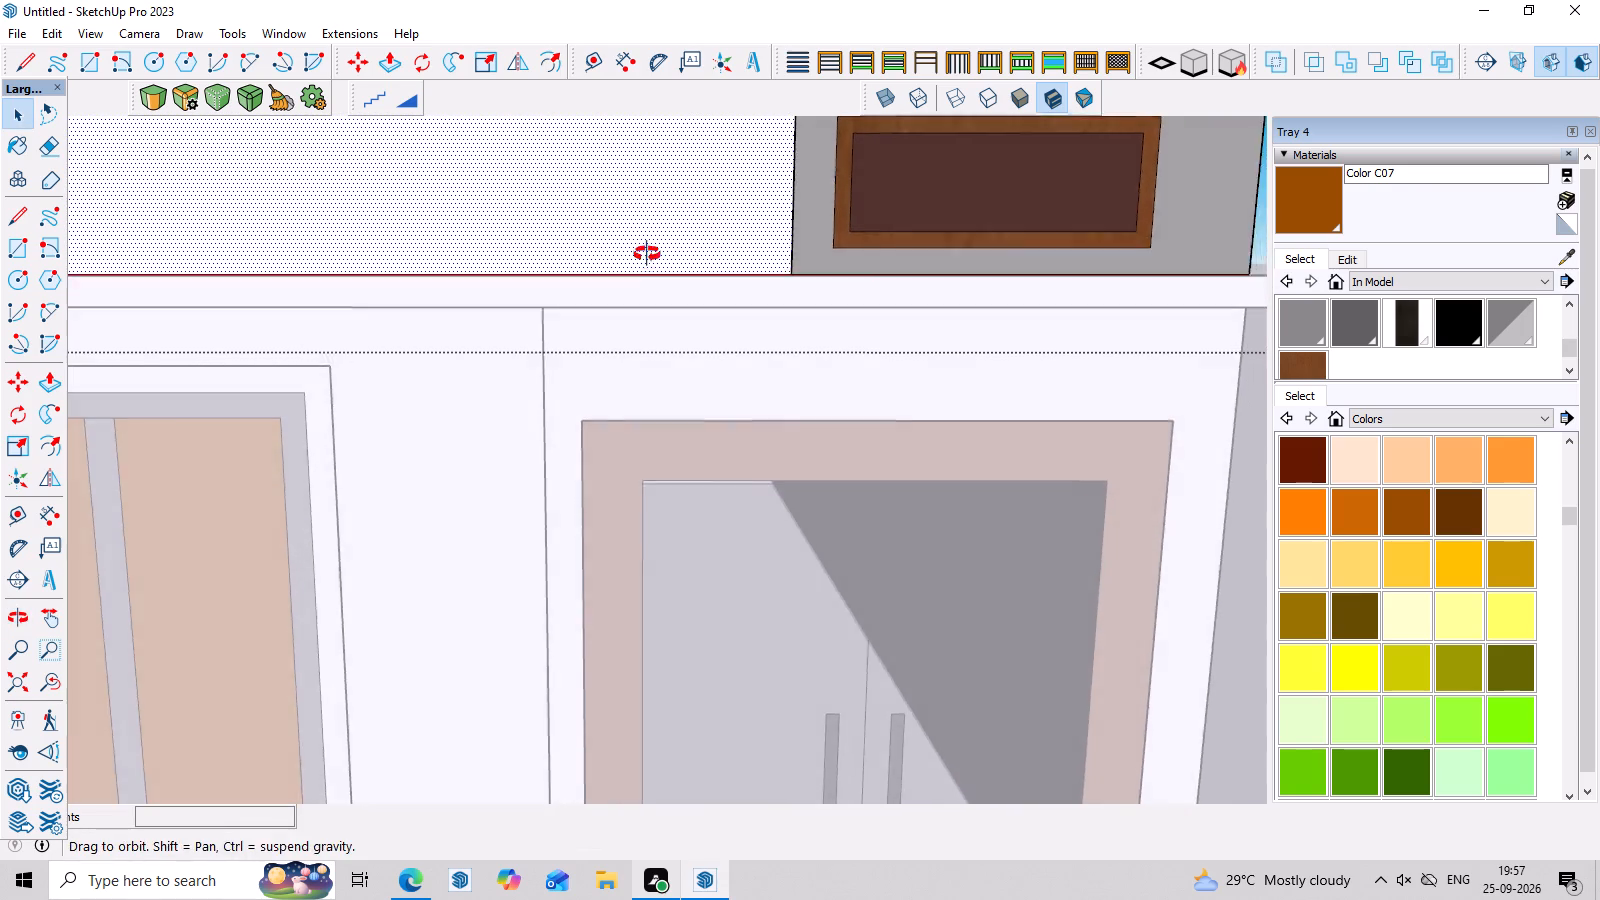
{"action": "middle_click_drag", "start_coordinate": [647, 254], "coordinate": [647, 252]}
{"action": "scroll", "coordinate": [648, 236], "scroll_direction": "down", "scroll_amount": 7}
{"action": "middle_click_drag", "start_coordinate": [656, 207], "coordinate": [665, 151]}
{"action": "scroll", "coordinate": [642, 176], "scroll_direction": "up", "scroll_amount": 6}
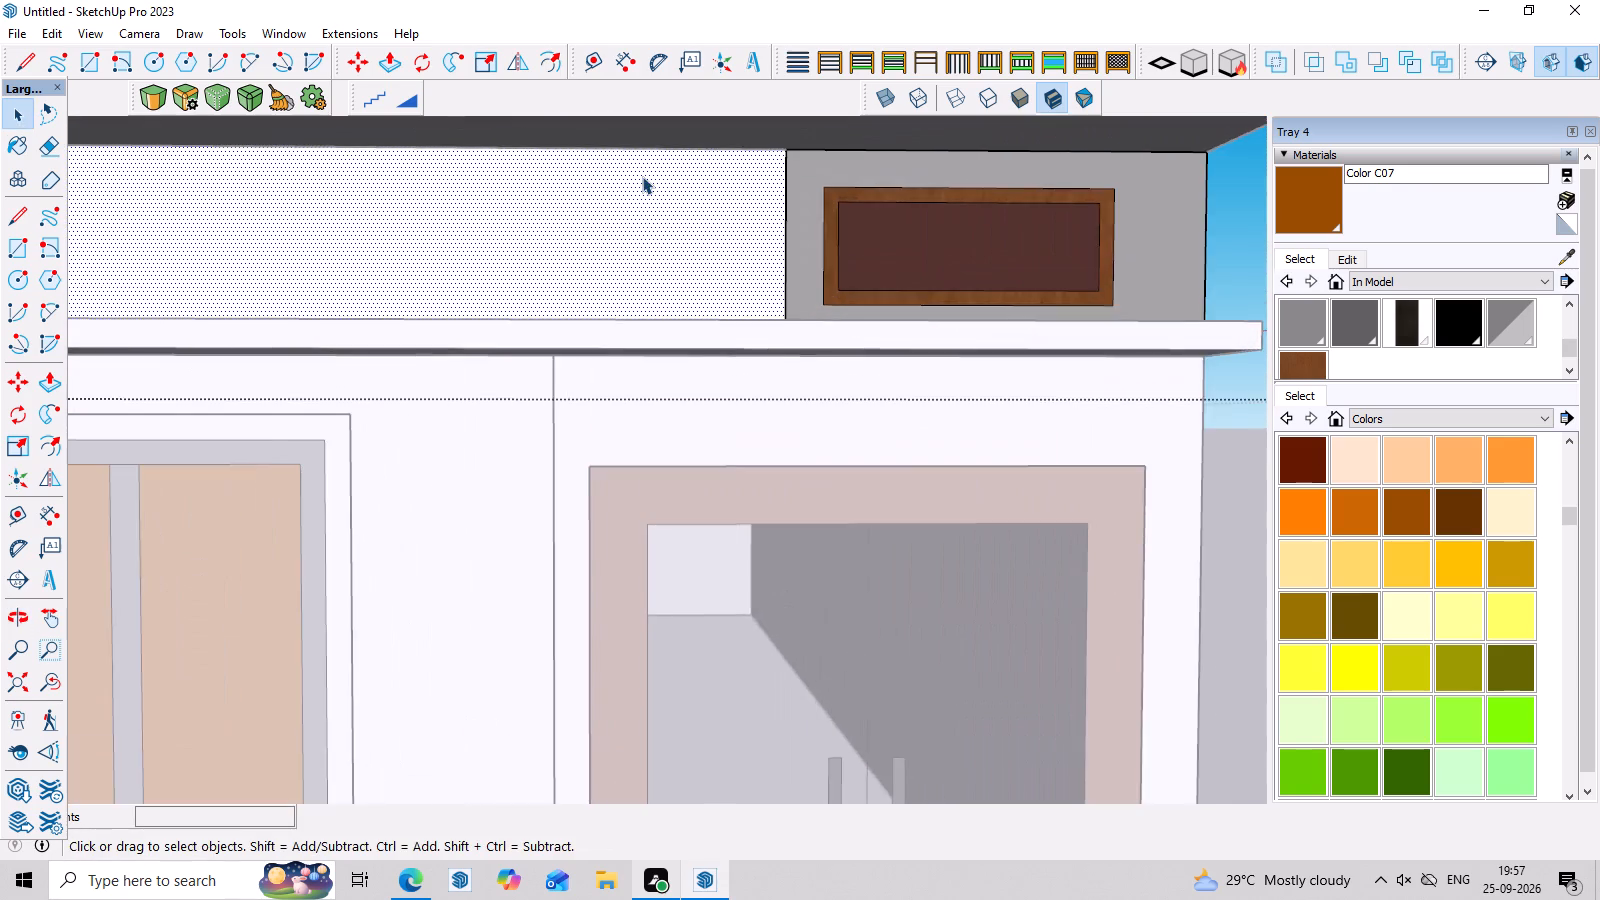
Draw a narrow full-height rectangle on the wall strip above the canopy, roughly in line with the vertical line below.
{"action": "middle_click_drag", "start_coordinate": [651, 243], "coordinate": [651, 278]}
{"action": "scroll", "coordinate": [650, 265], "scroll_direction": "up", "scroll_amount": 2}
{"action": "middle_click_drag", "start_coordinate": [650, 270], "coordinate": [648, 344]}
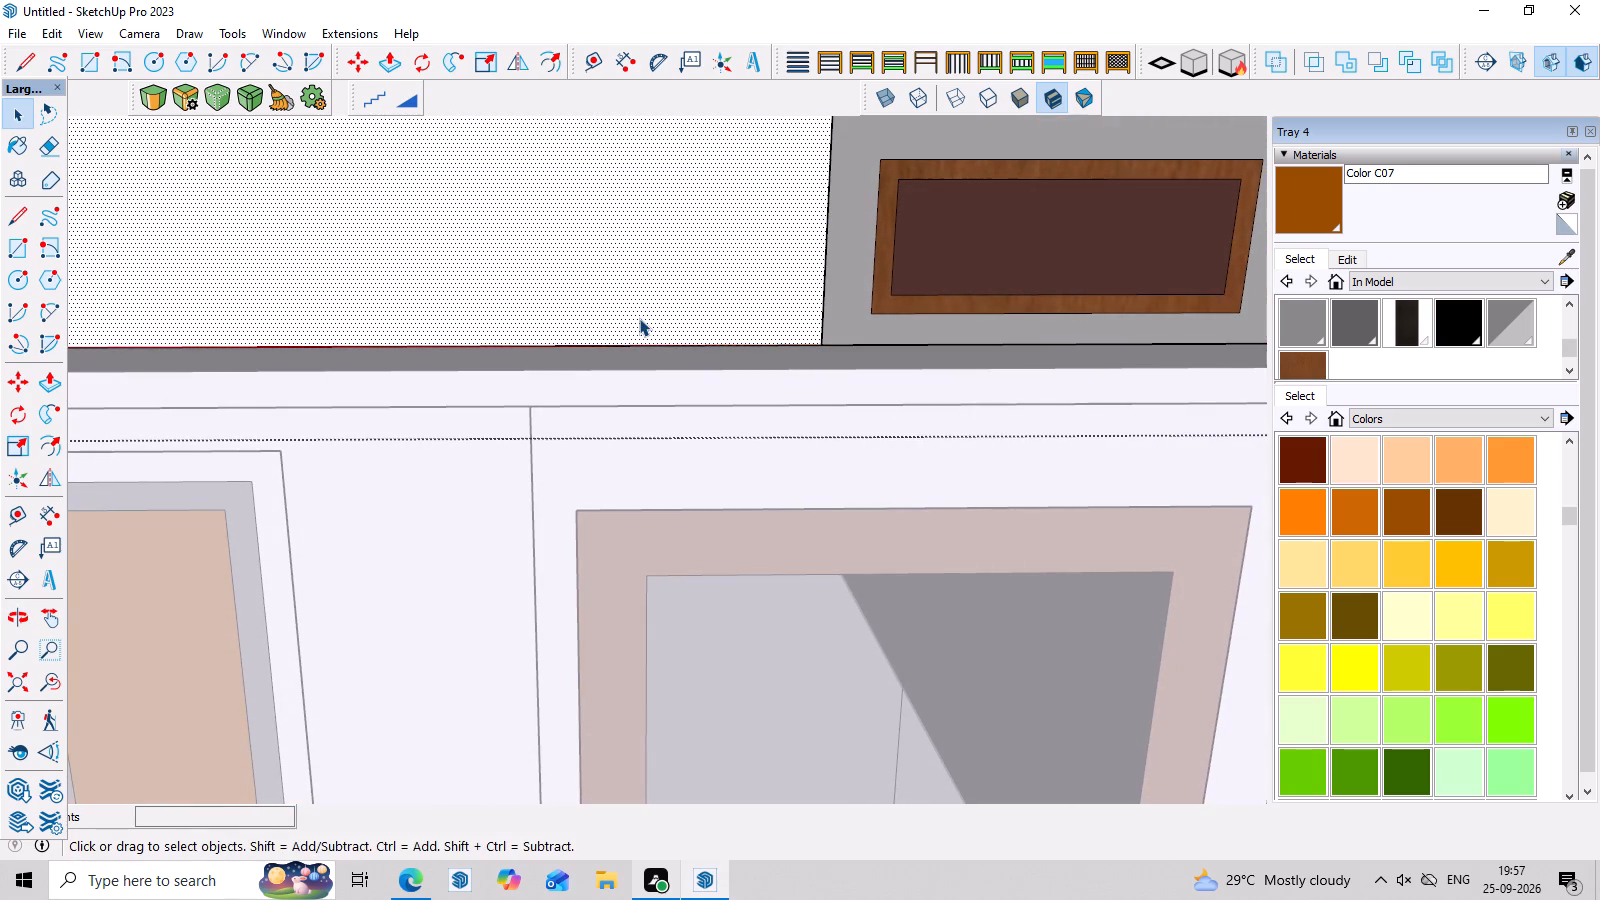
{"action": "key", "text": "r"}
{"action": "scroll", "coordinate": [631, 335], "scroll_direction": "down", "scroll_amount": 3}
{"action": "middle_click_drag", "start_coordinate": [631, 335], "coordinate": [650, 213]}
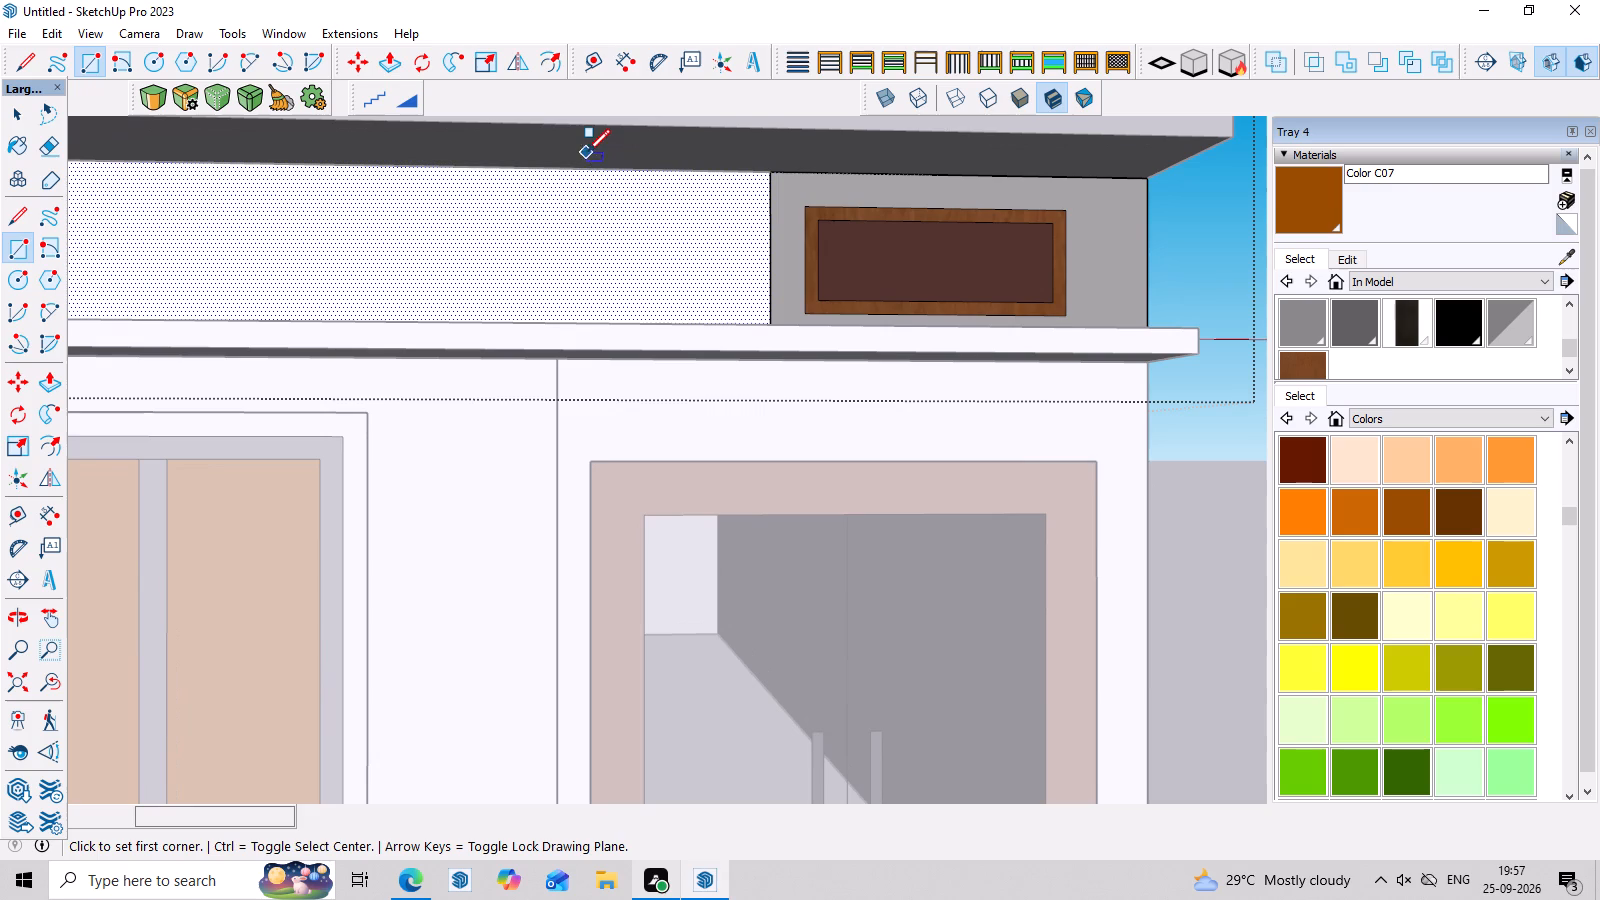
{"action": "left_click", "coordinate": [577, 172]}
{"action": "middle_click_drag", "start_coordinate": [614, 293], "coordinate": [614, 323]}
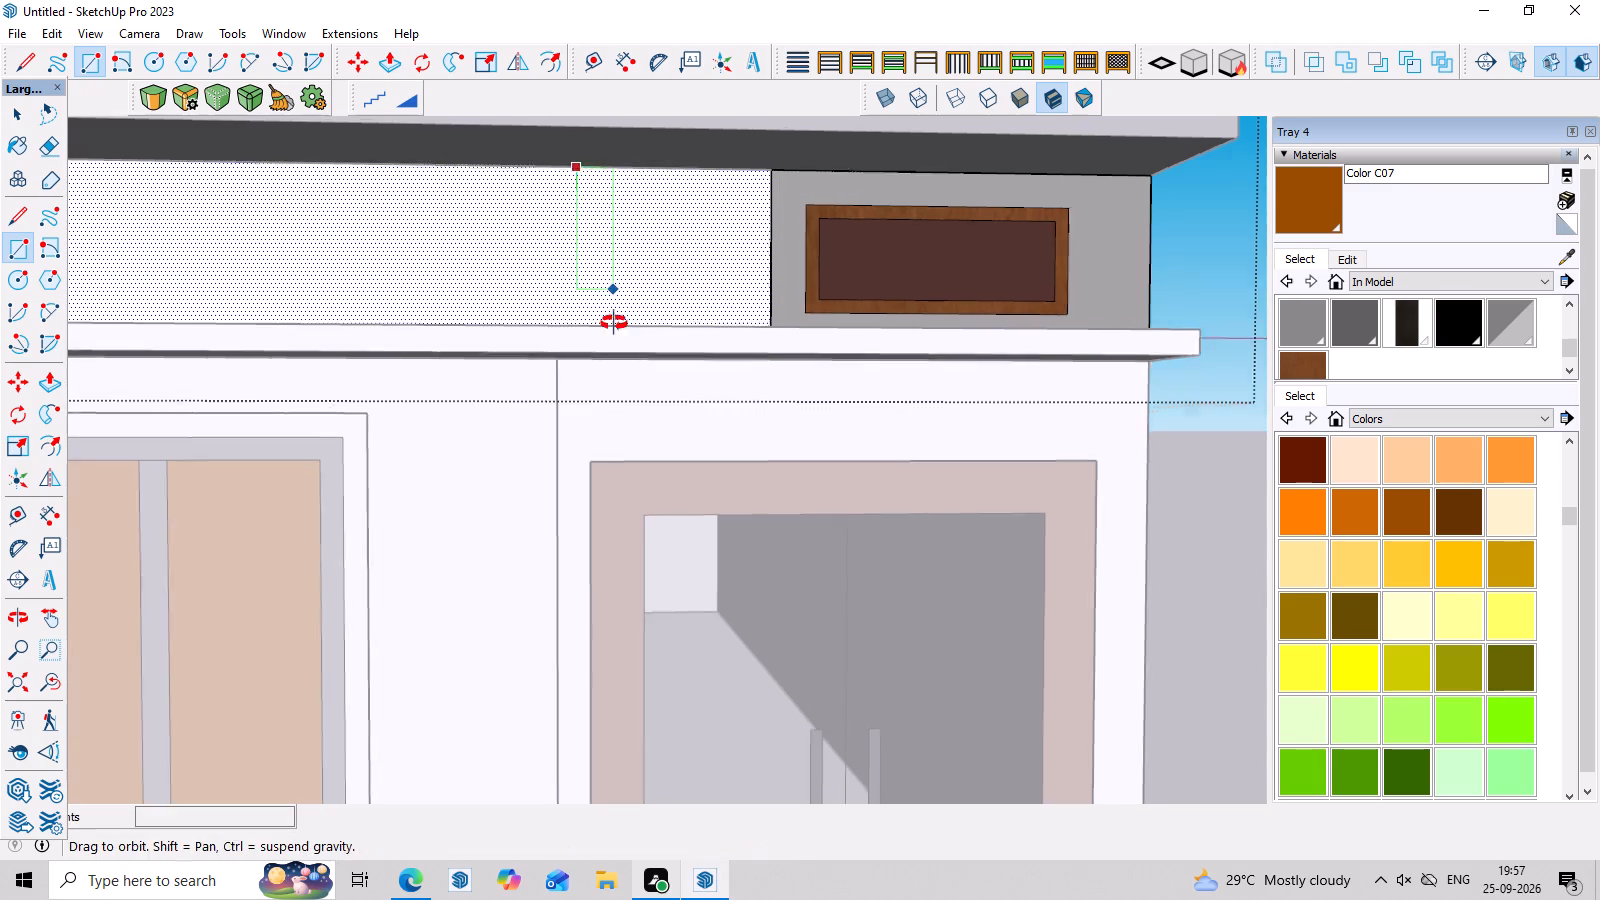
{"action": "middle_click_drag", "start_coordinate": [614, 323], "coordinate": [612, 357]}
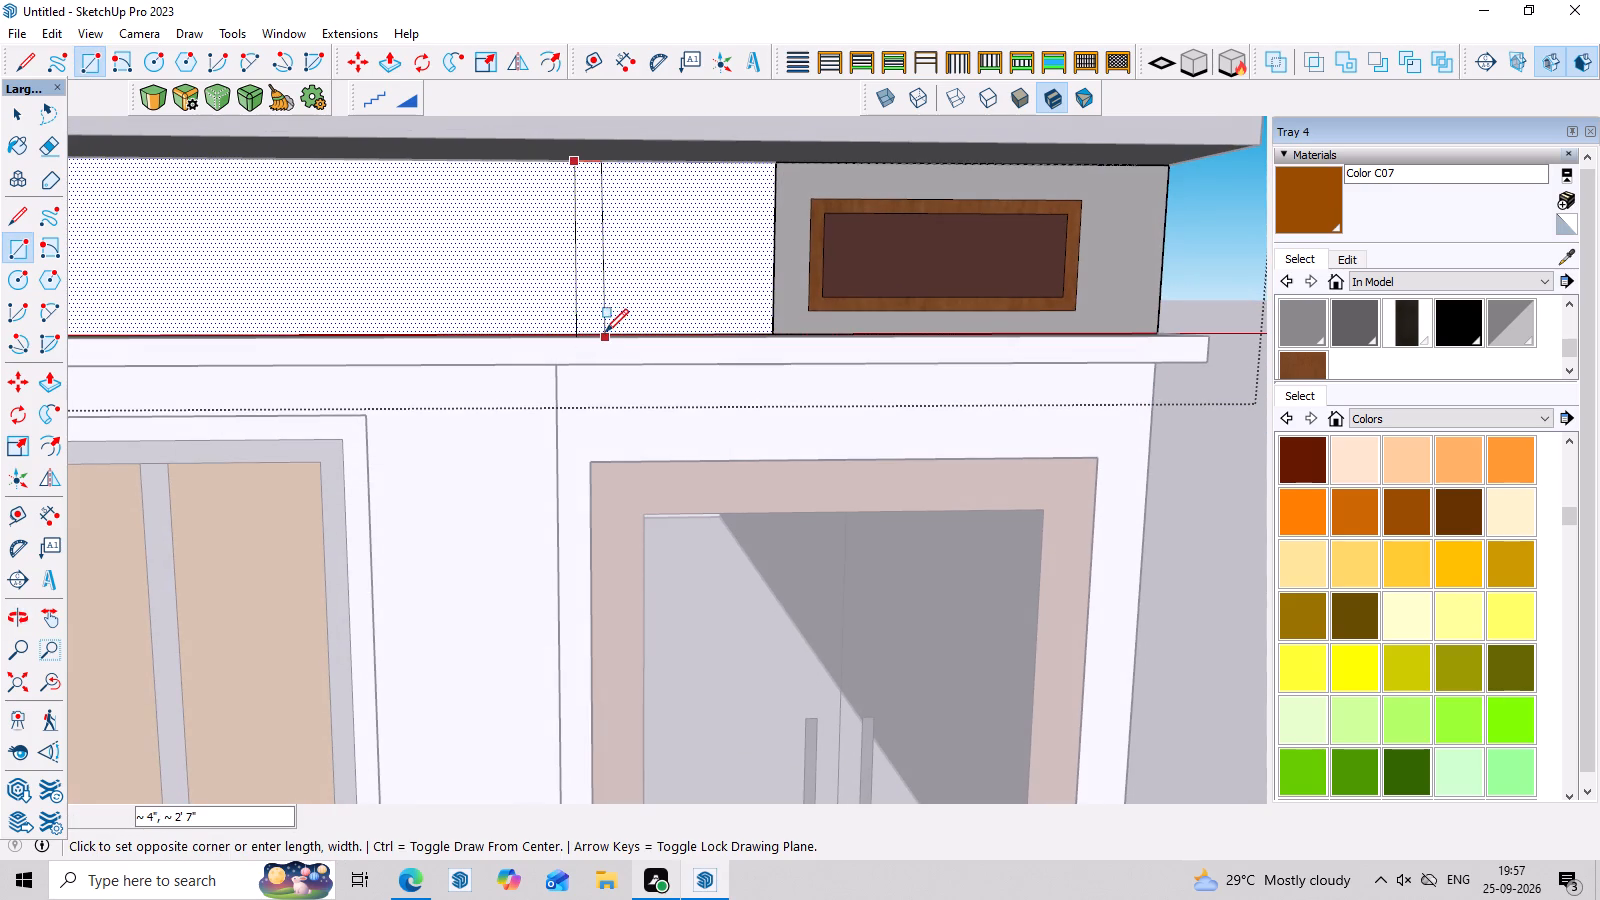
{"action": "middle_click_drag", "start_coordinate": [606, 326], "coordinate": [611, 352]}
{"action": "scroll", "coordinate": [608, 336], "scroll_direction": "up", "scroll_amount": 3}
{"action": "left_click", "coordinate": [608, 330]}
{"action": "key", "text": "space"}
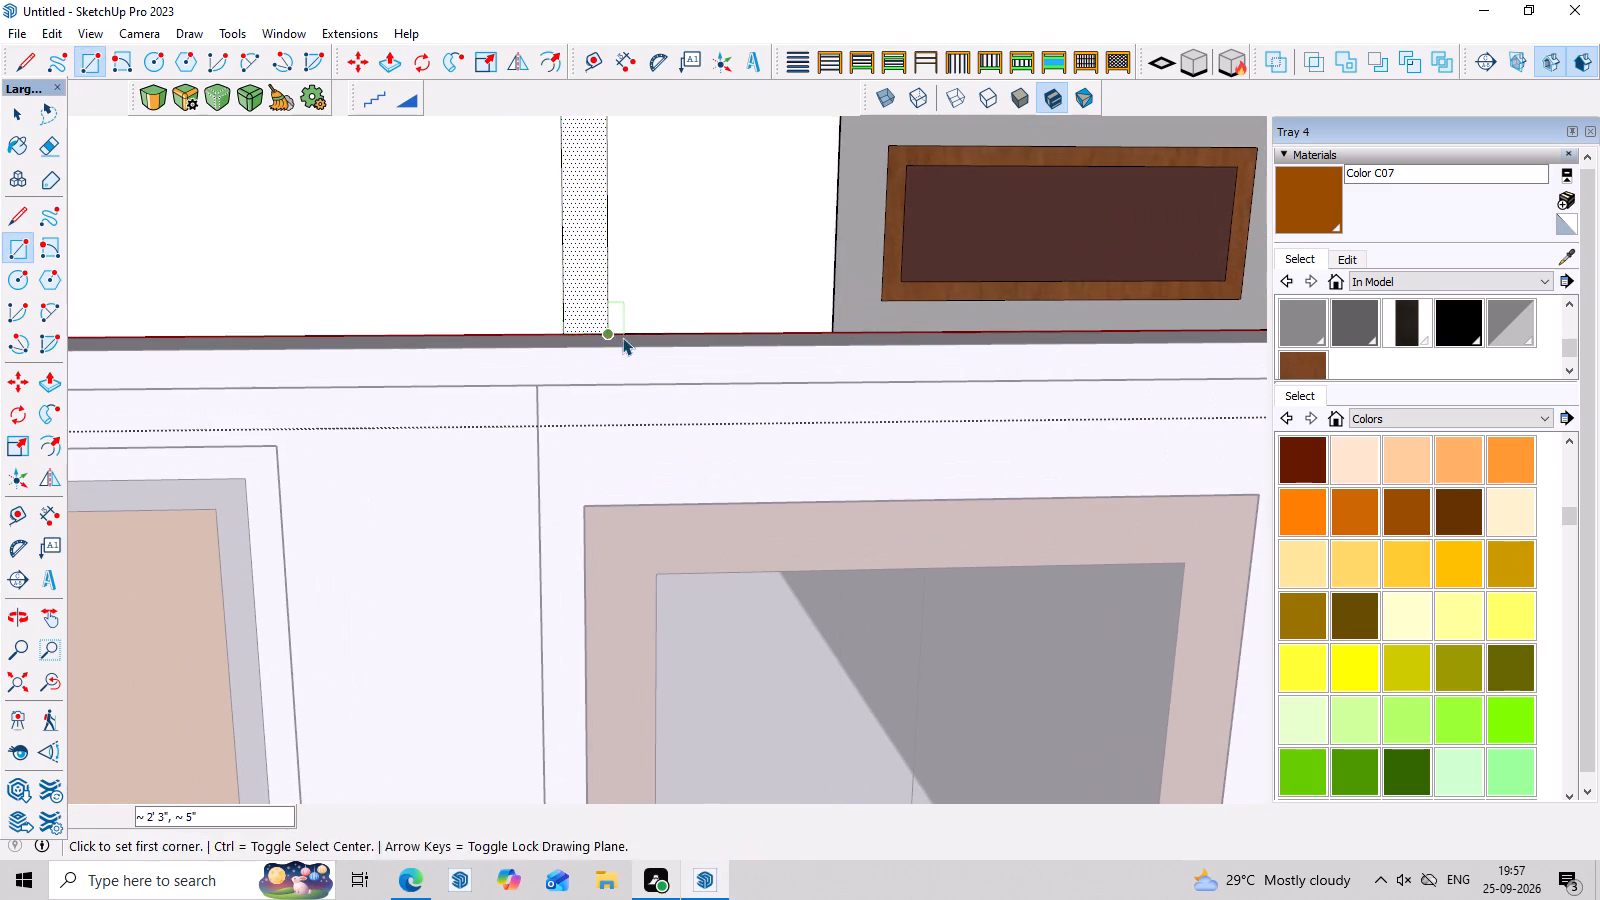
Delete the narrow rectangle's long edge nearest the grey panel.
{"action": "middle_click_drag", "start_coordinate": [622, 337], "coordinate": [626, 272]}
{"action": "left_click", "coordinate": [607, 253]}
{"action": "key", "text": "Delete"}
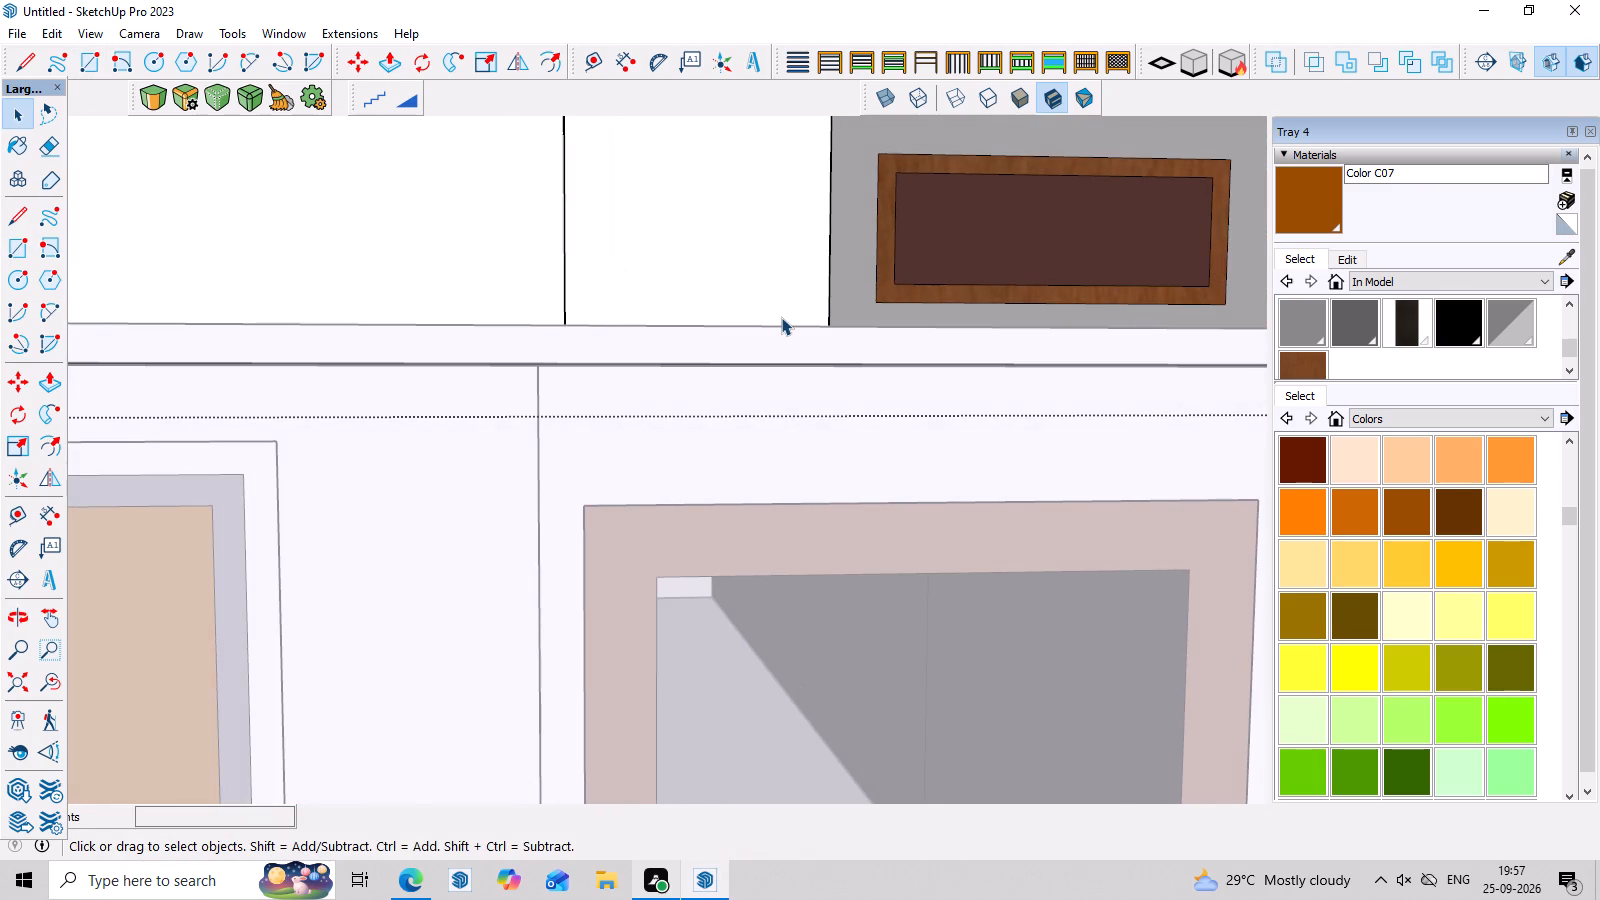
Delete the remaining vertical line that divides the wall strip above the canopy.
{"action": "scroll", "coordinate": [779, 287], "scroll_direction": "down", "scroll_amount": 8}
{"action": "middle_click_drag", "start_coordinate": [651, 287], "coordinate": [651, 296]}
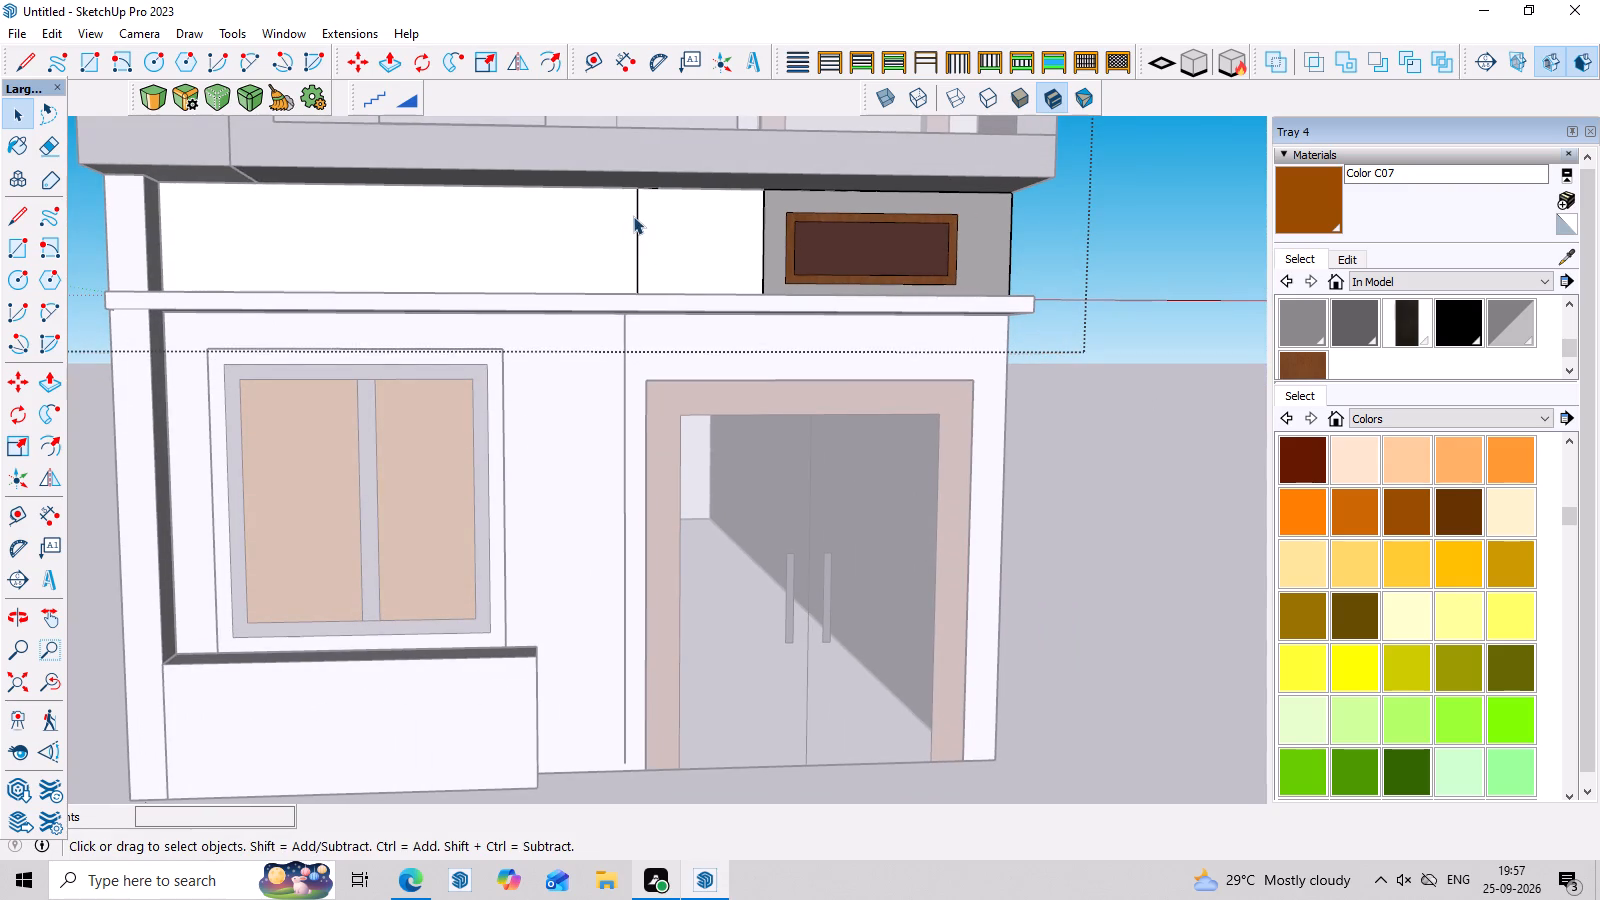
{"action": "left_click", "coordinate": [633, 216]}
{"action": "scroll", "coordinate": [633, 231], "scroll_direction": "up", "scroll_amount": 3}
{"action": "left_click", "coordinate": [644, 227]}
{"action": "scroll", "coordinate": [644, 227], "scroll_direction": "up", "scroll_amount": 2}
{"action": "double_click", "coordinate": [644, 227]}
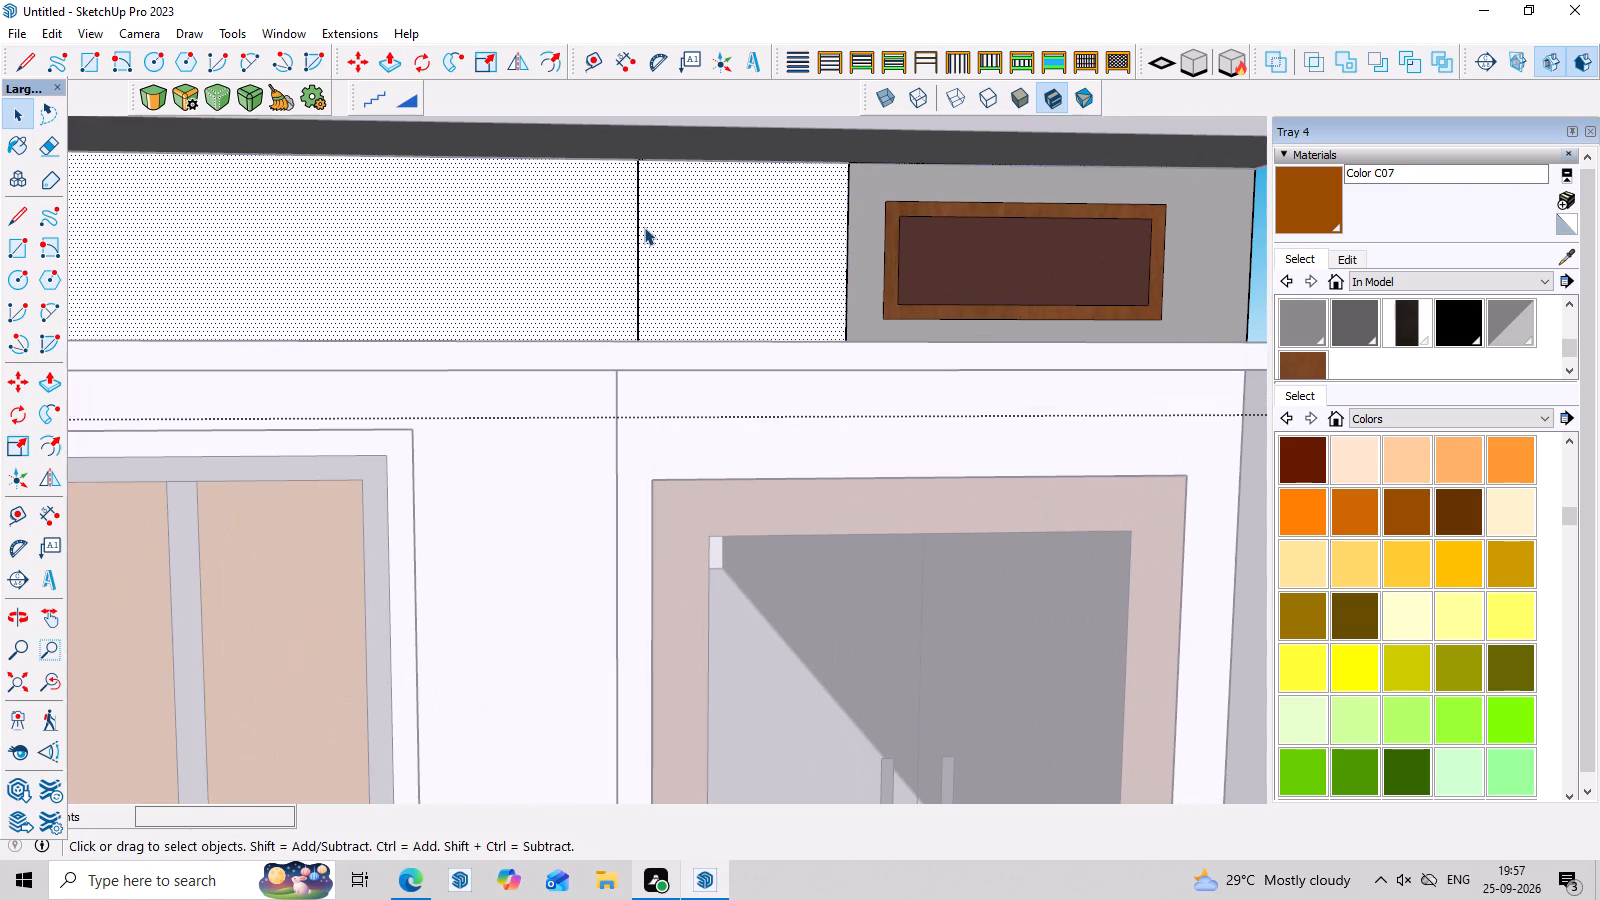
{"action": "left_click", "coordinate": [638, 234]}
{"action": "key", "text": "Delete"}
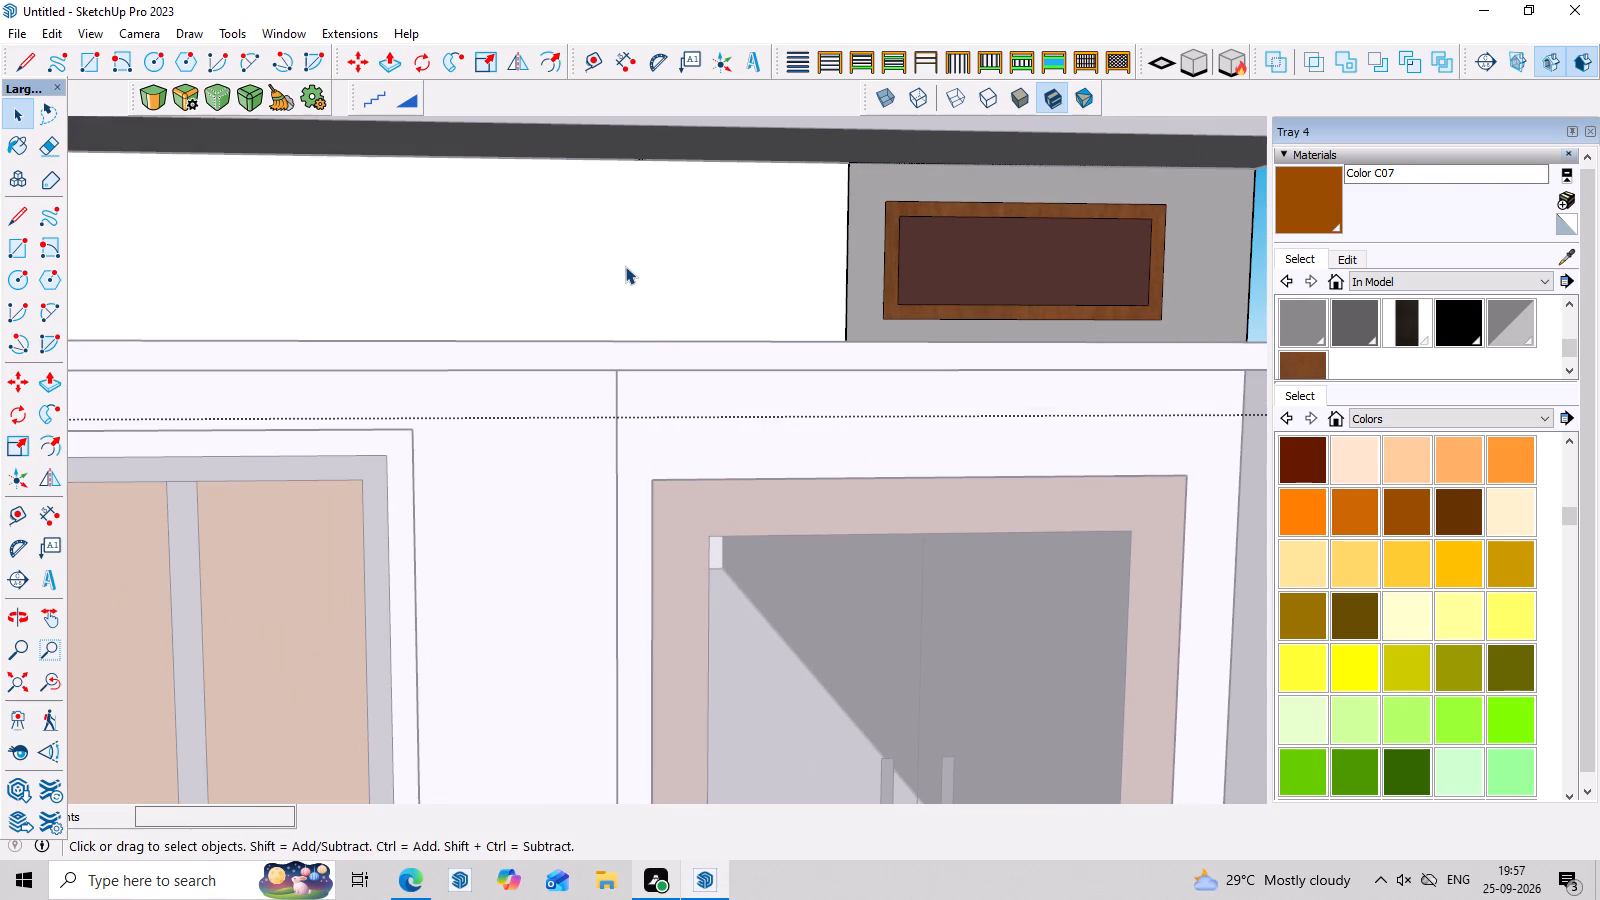
Finish editing the wall group and return to the whole model.
{"action": "scroll", "coordinate": [632, 271], "scroll_direction": "down", "scroll_amount": 2}
{"action": "middle_click_drag", "start_coordinate": [620, 300], "coordinate": [612, 406]}
{"action": "scroll", "coordinate": [618, 294], "scroll_direction": "up", "scroll_amount": 1}
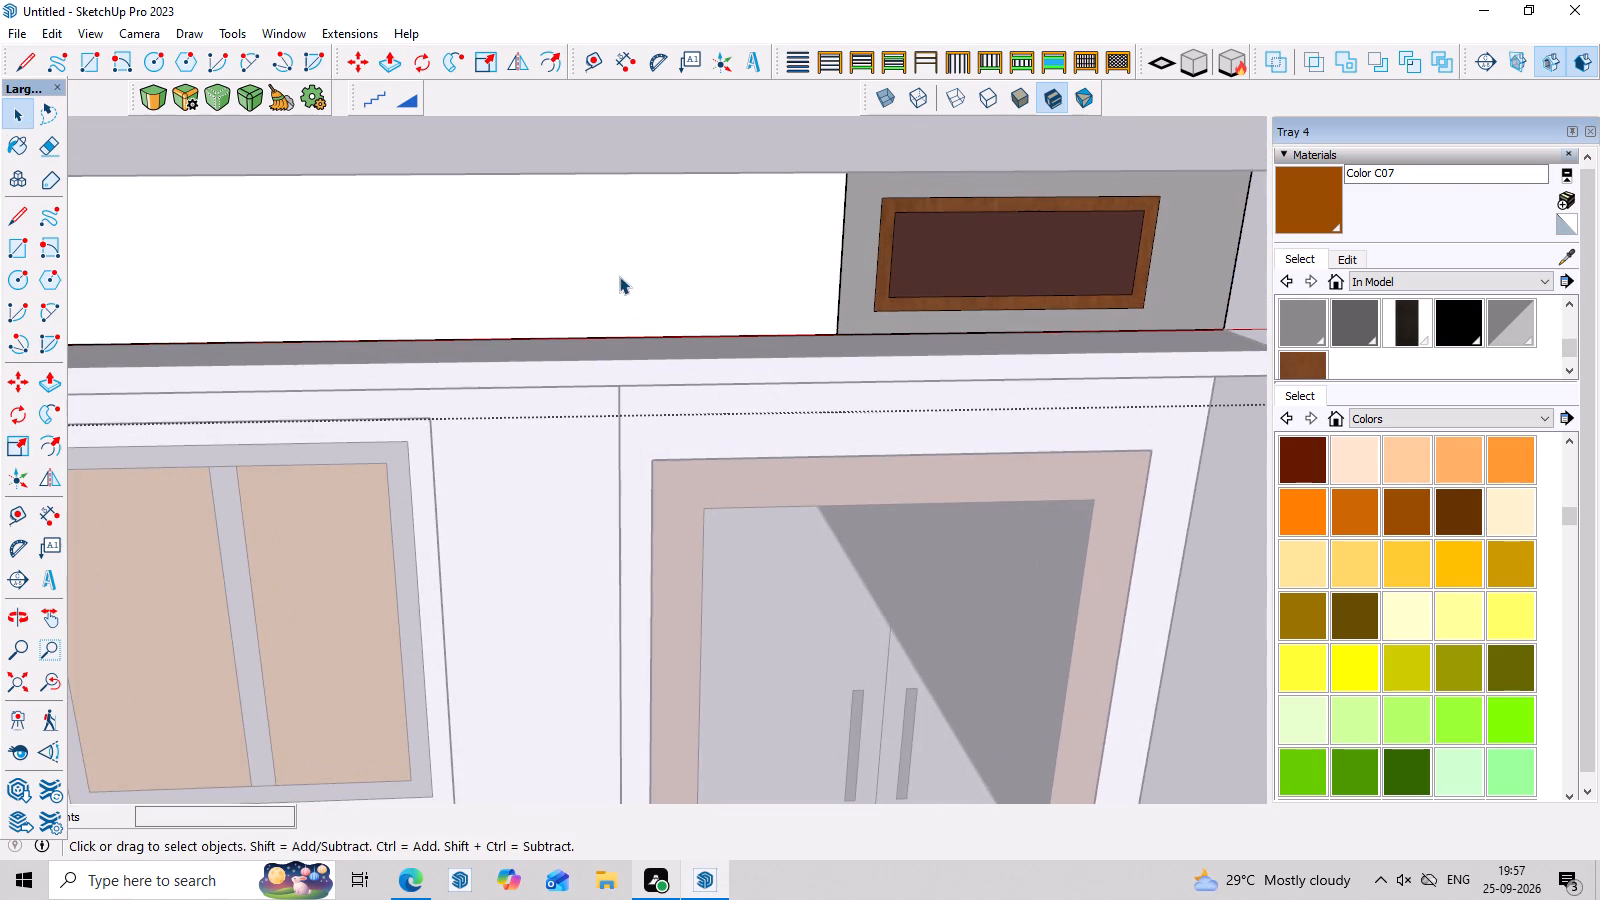
{"action": "middle_click_drag", "start_coordinate": [619, 255], "coordinate": [628, 137]}
{"action": "scroll", "coordinate": [637, 279], "scroll_direction": "down", "scroll_amount": 3}
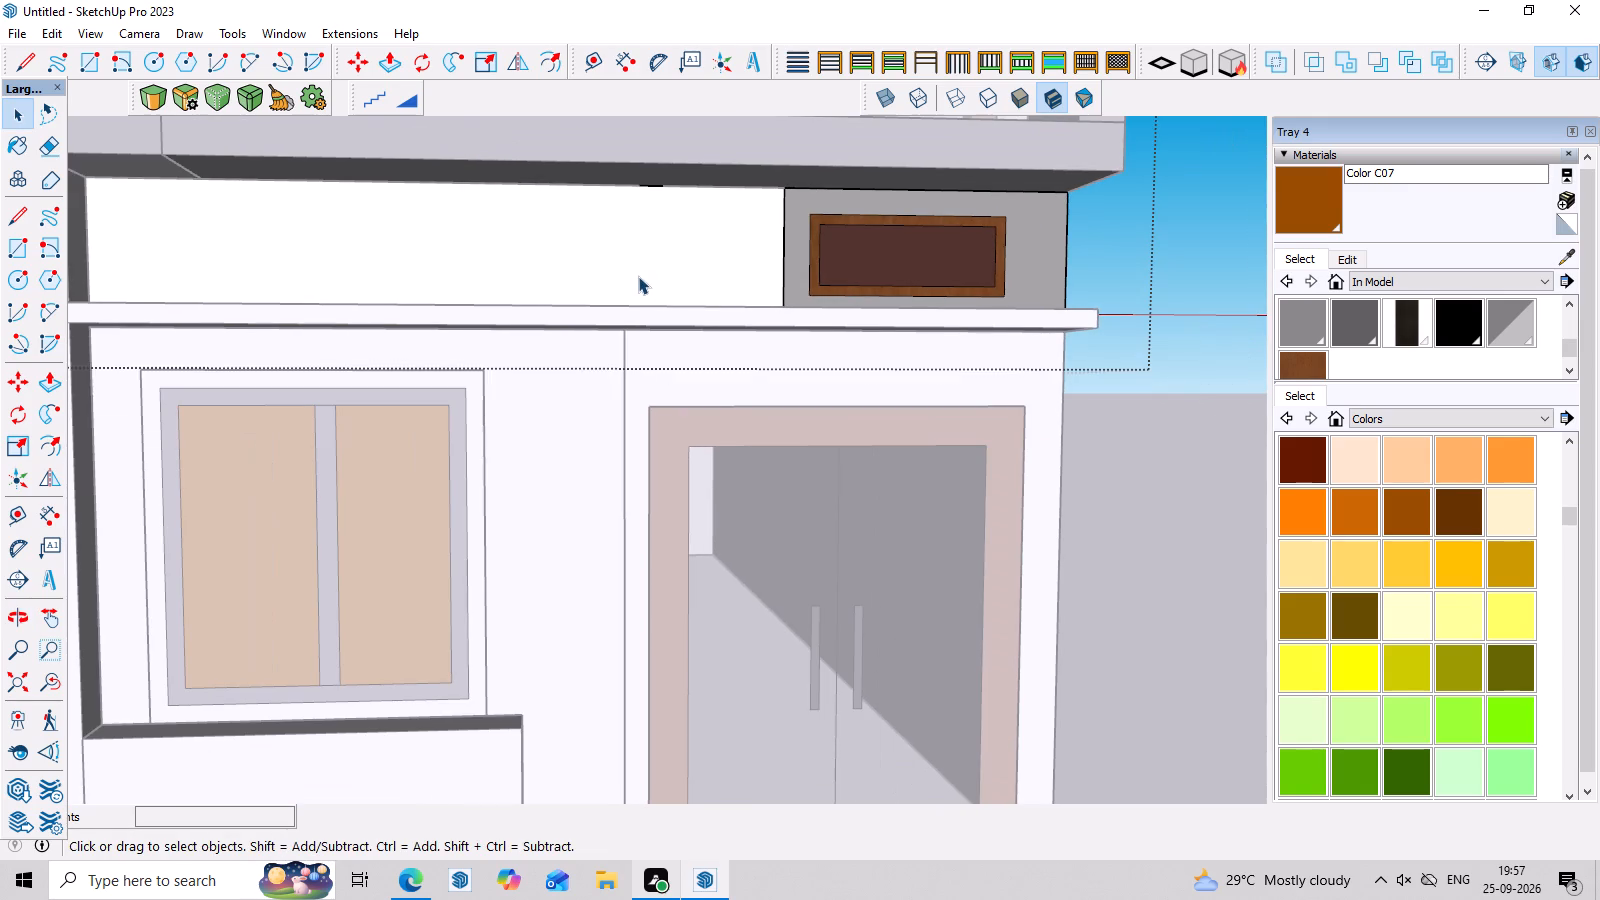
{"action": "scroll", "coordinate": [638, 276], "scroll_direction": "down", "scroll_amount": 3}
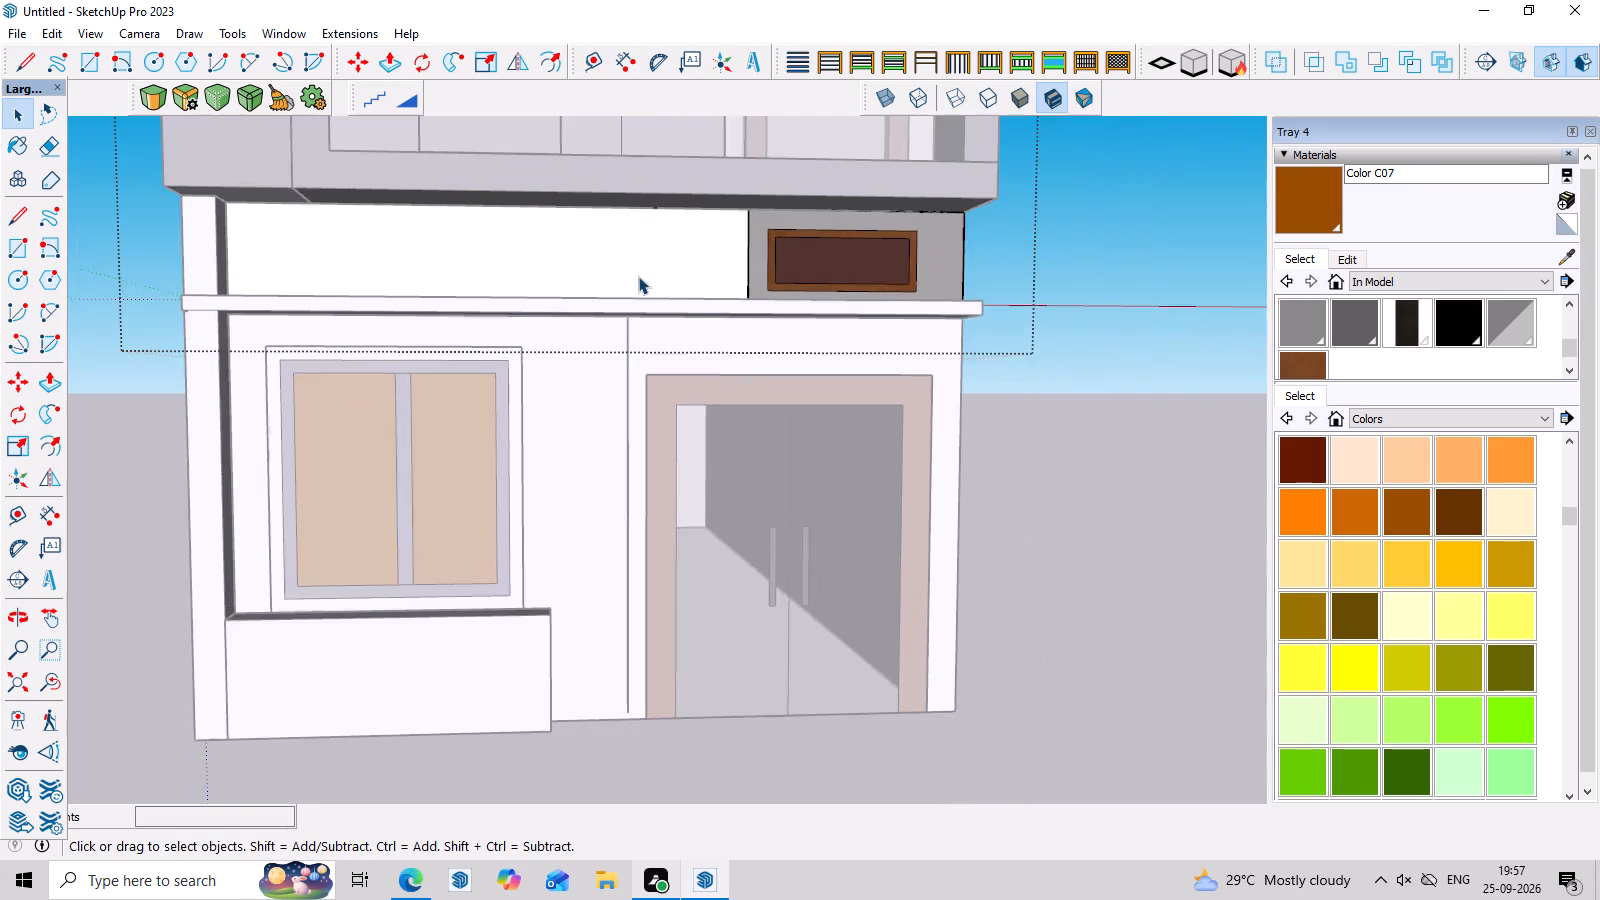
{"action": "scroll", "coordinate": [638, 276], "scroll_direction": "down", "scroll_amount": 4}
{"action": "left_click", "coordinate": [937, 314]}
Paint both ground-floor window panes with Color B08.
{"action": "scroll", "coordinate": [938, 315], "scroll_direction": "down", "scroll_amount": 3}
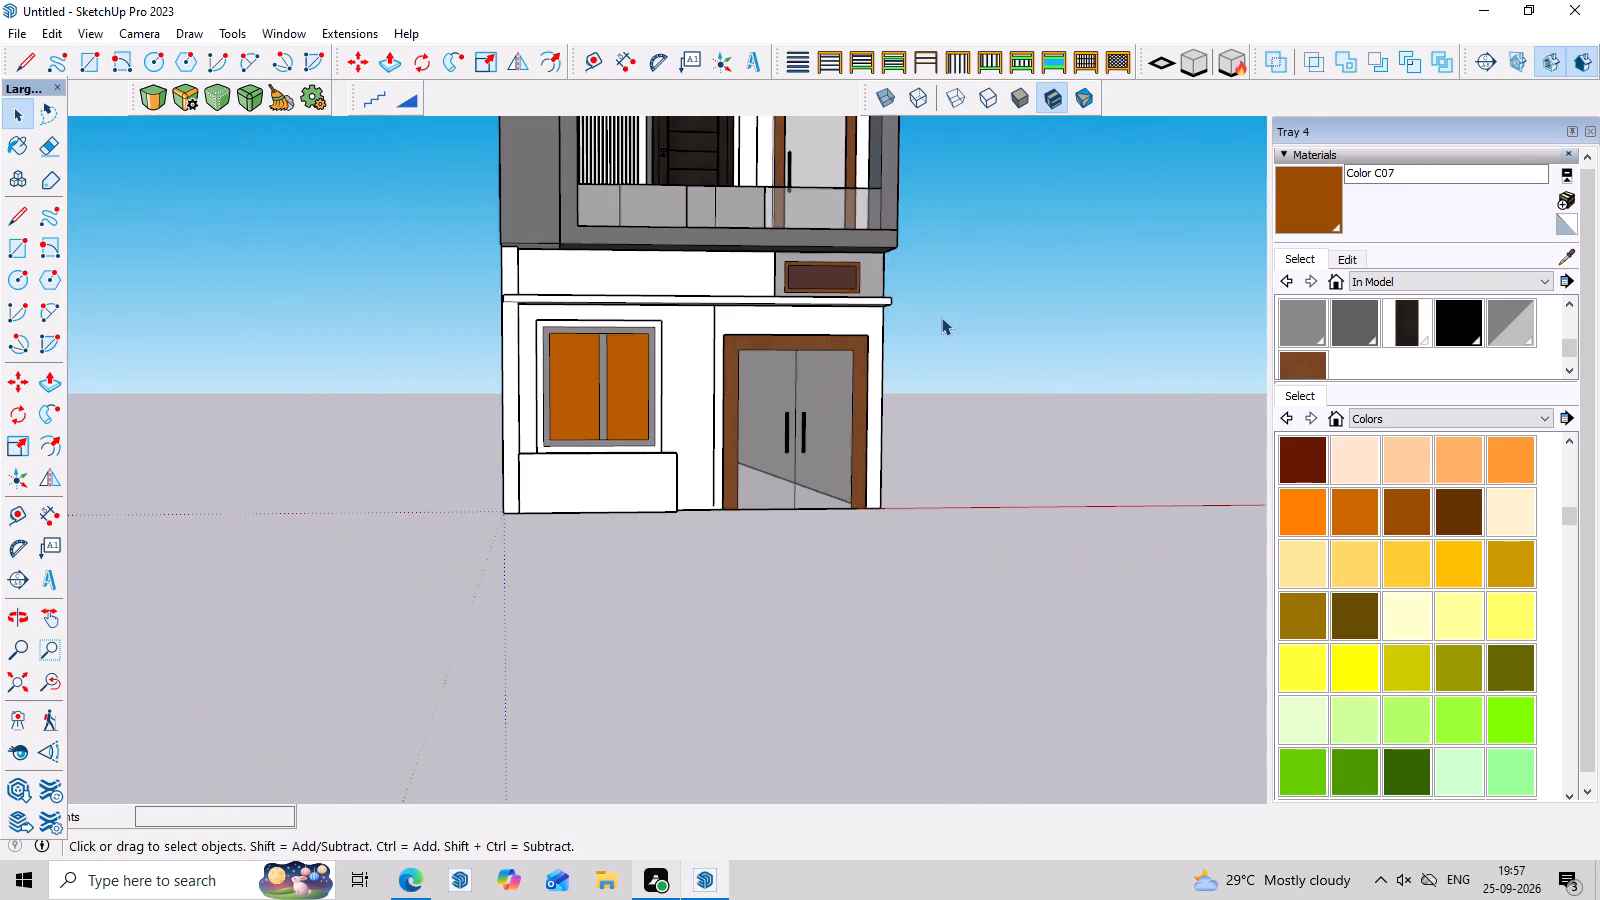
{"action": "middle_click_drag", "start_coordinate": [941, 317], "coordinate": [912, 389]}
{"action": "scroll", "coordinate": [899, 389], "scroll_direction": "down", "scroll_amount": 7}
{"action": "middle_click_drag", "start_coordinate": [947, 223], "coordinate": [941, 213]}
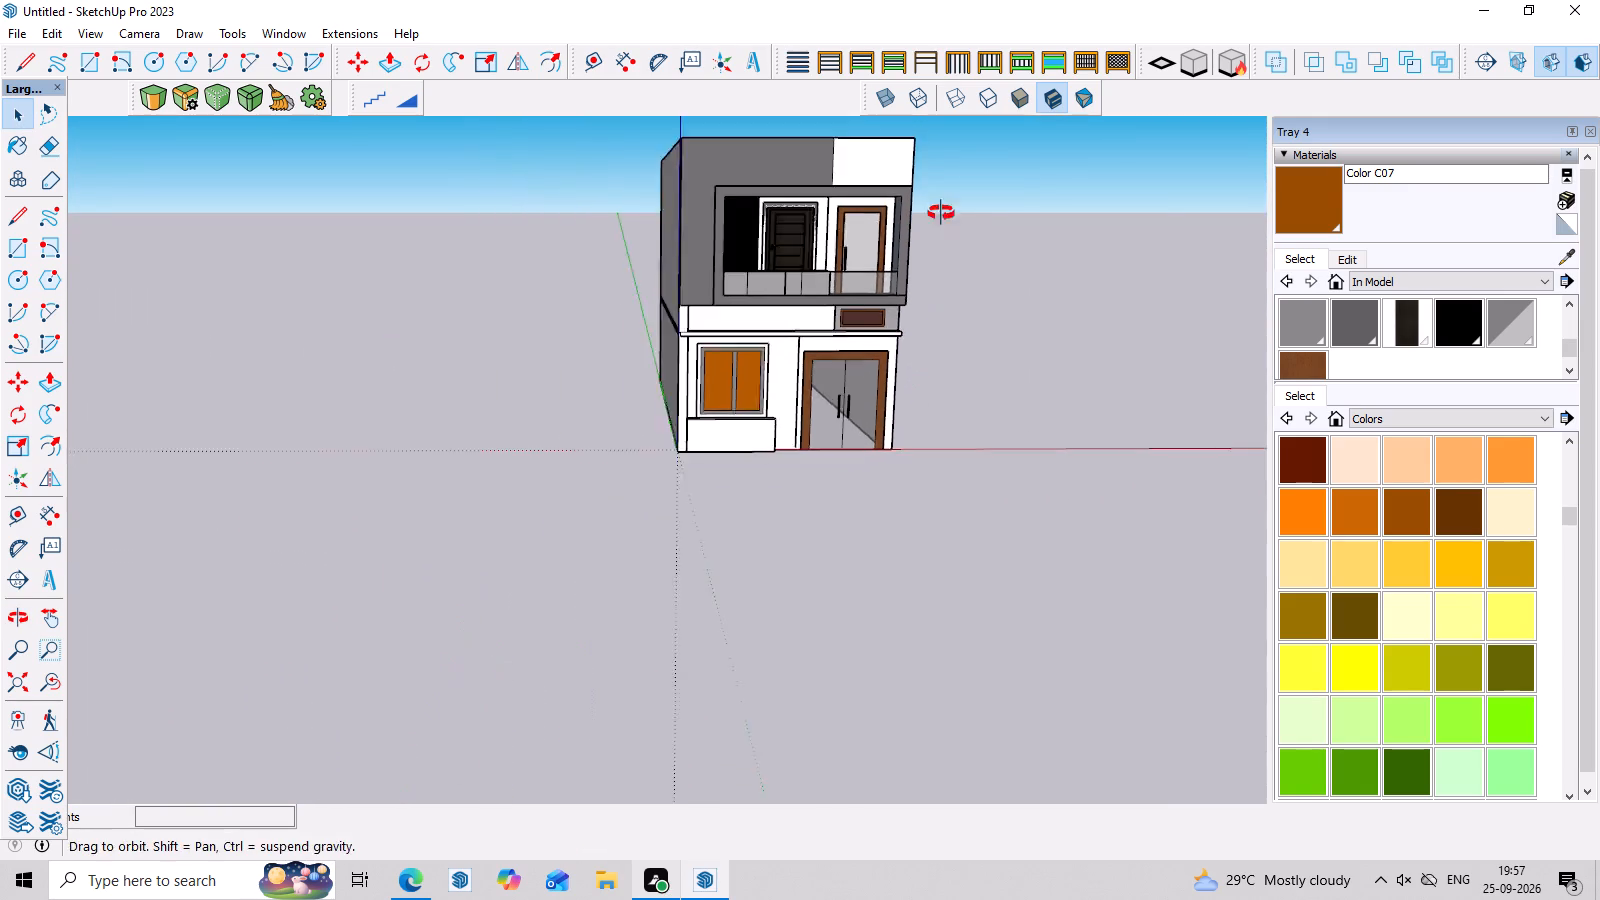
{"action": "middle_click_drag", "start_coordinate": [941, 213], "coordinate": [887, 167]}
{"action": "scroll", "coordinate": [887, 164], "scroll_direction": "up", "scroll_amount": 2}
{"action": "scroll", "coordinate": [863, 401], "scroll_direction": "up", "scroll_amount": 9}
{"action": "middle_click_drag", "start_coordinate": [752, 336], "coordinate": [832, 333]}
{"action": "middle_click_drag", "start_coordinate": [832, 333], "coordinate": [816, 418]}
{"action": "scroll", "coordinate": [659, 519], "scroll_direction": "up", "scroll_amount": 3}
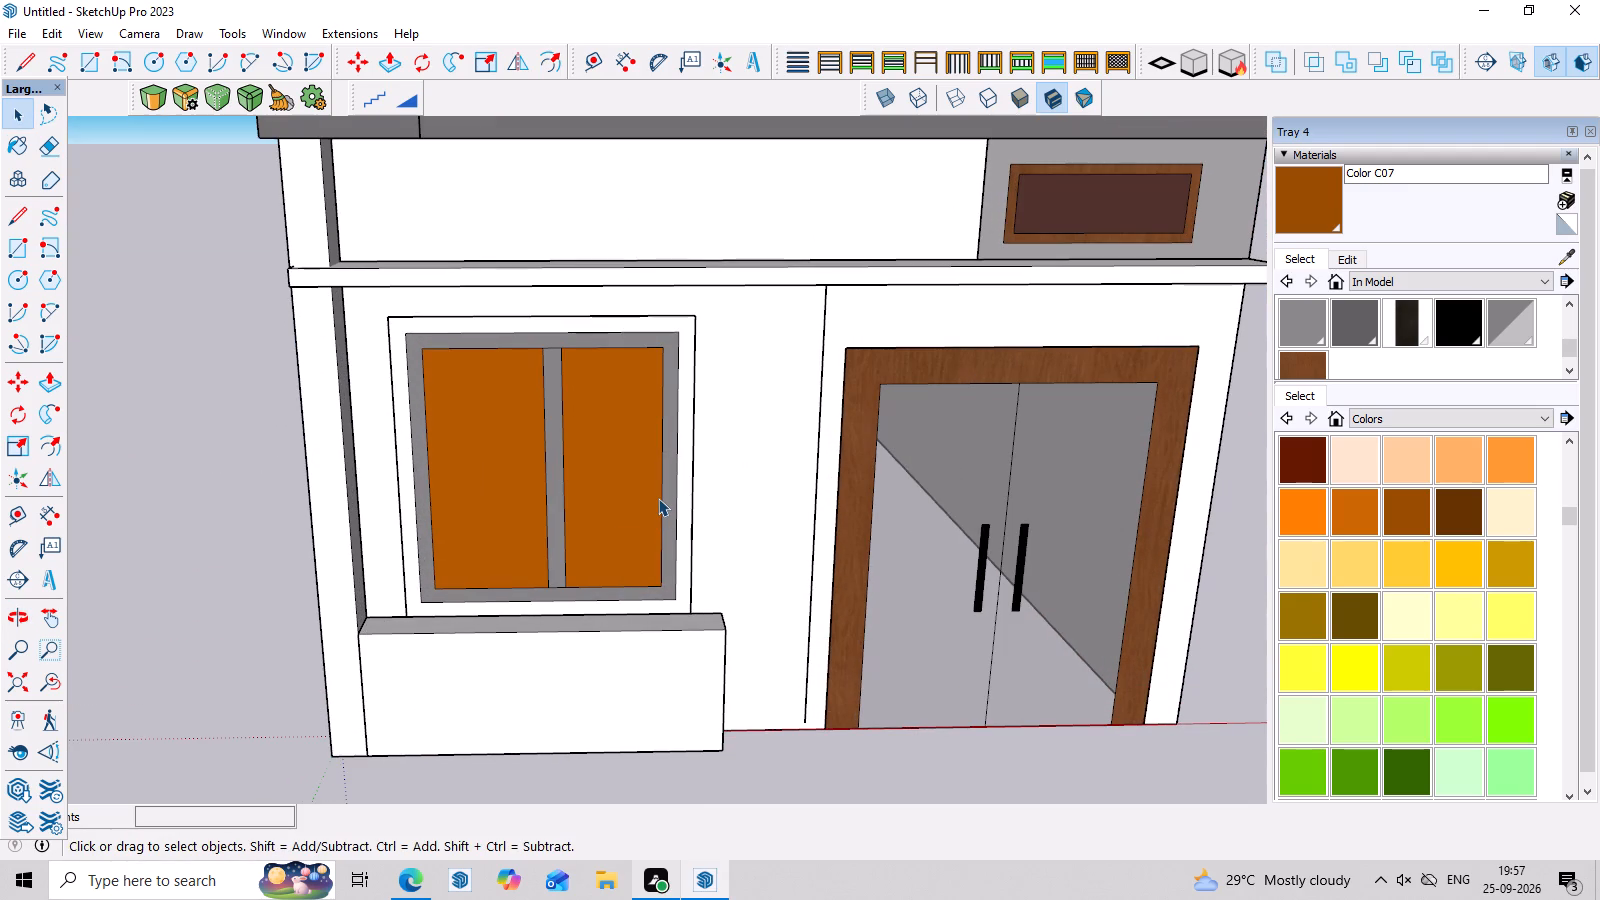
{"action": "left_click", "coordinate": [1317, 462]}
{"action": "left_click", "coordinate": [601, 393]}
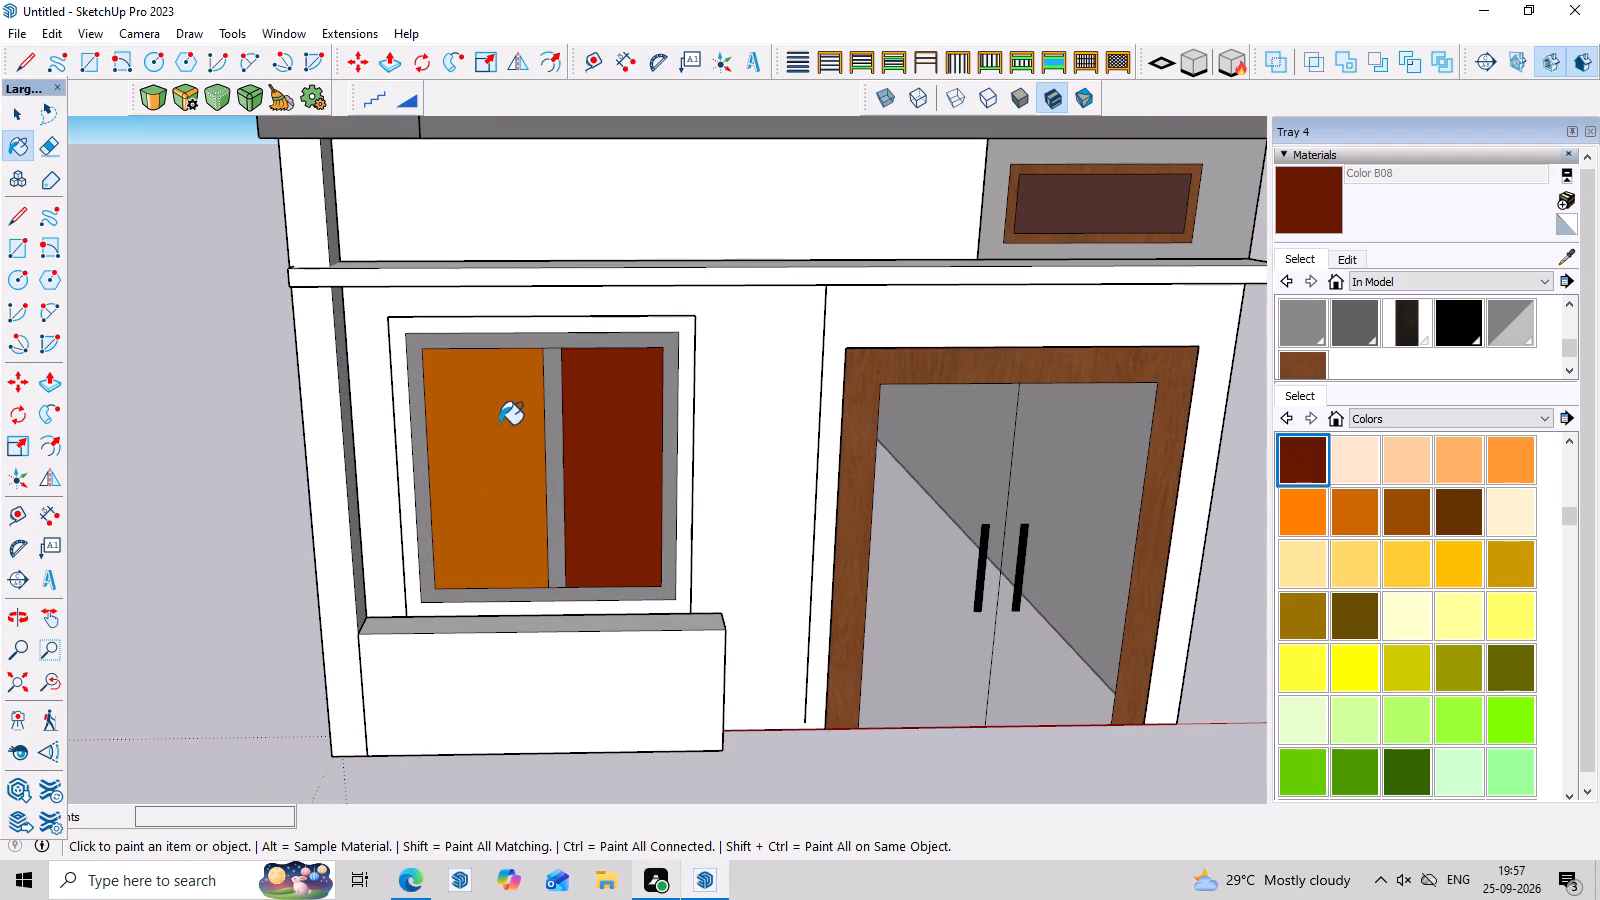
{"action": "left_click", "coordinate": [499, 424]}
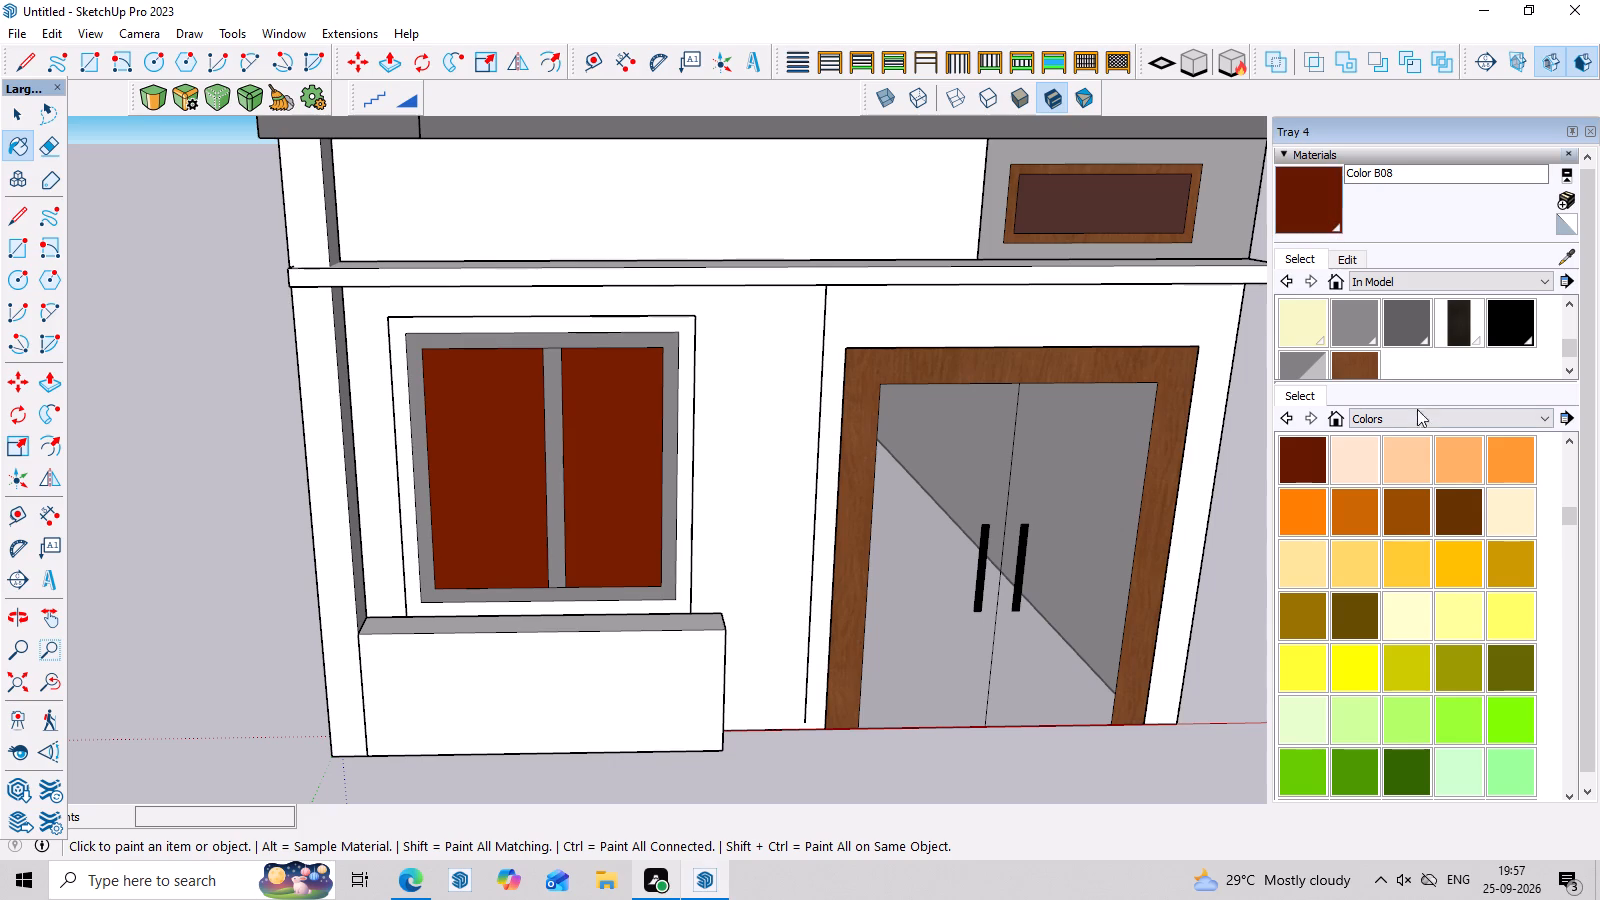
Browse the Synthetic Surfaces material collection for a window pane finish.
{"action": "left_click", "coordinate": [1417, 413]}
{"action": "scroll", "coordinate": [1414, 576], "scroll_direction": "down", "scroll_amount": 3}
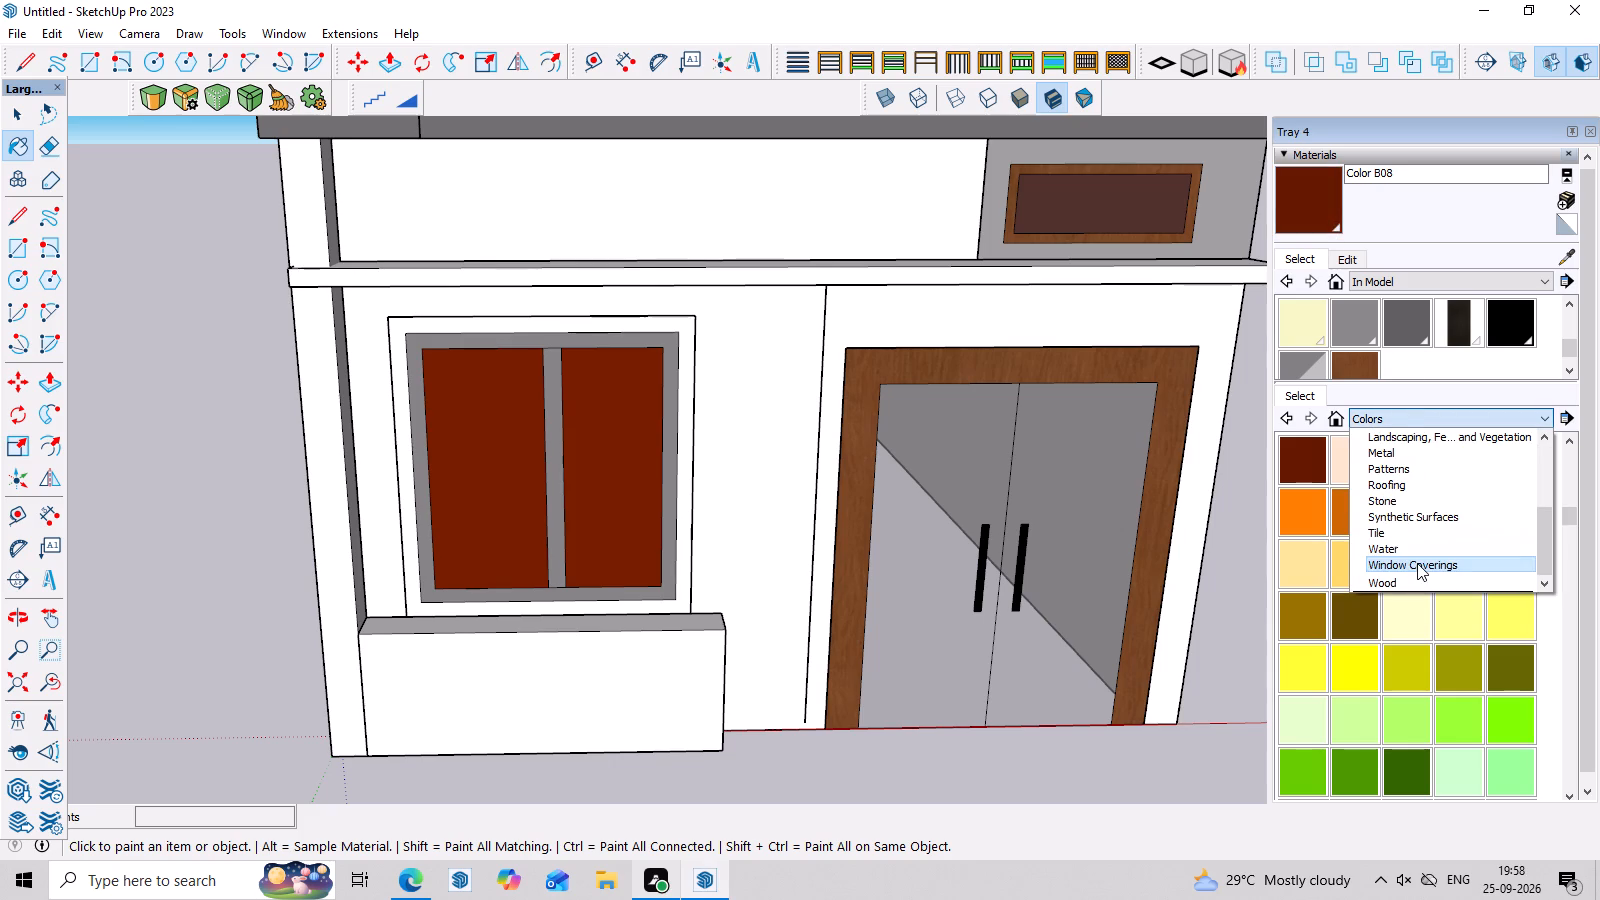
{"action": "left_click", "coordinate": [1419, 513]}
{"action": "left_click", "coordinate": [1402, 465]}
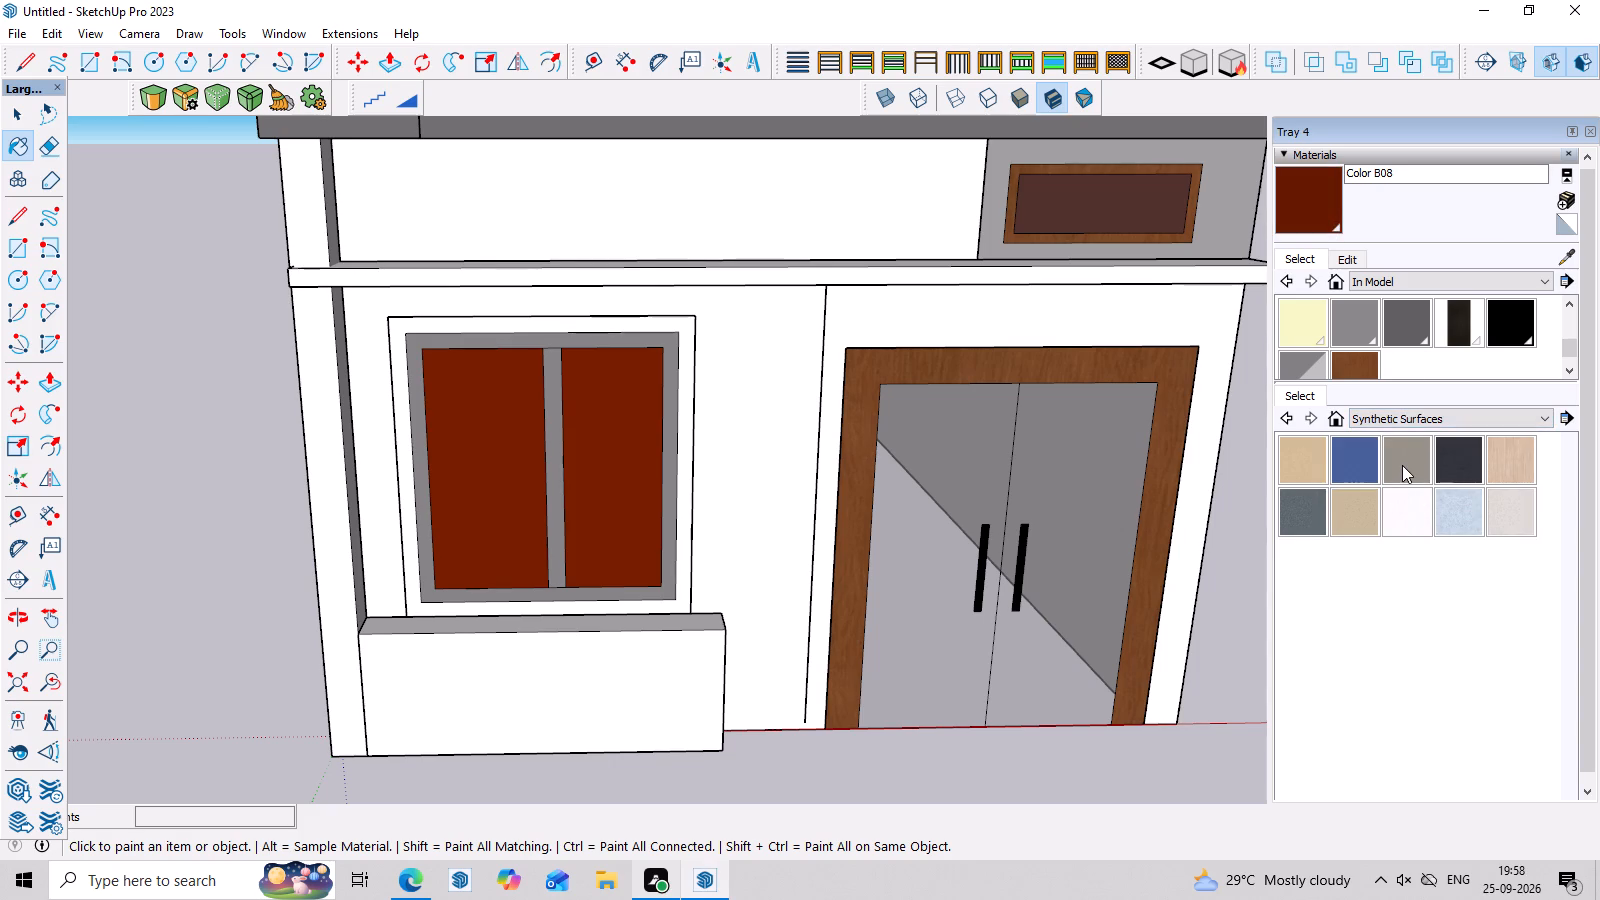
{"action": "left_click", "coordinate": [1320, 192]}
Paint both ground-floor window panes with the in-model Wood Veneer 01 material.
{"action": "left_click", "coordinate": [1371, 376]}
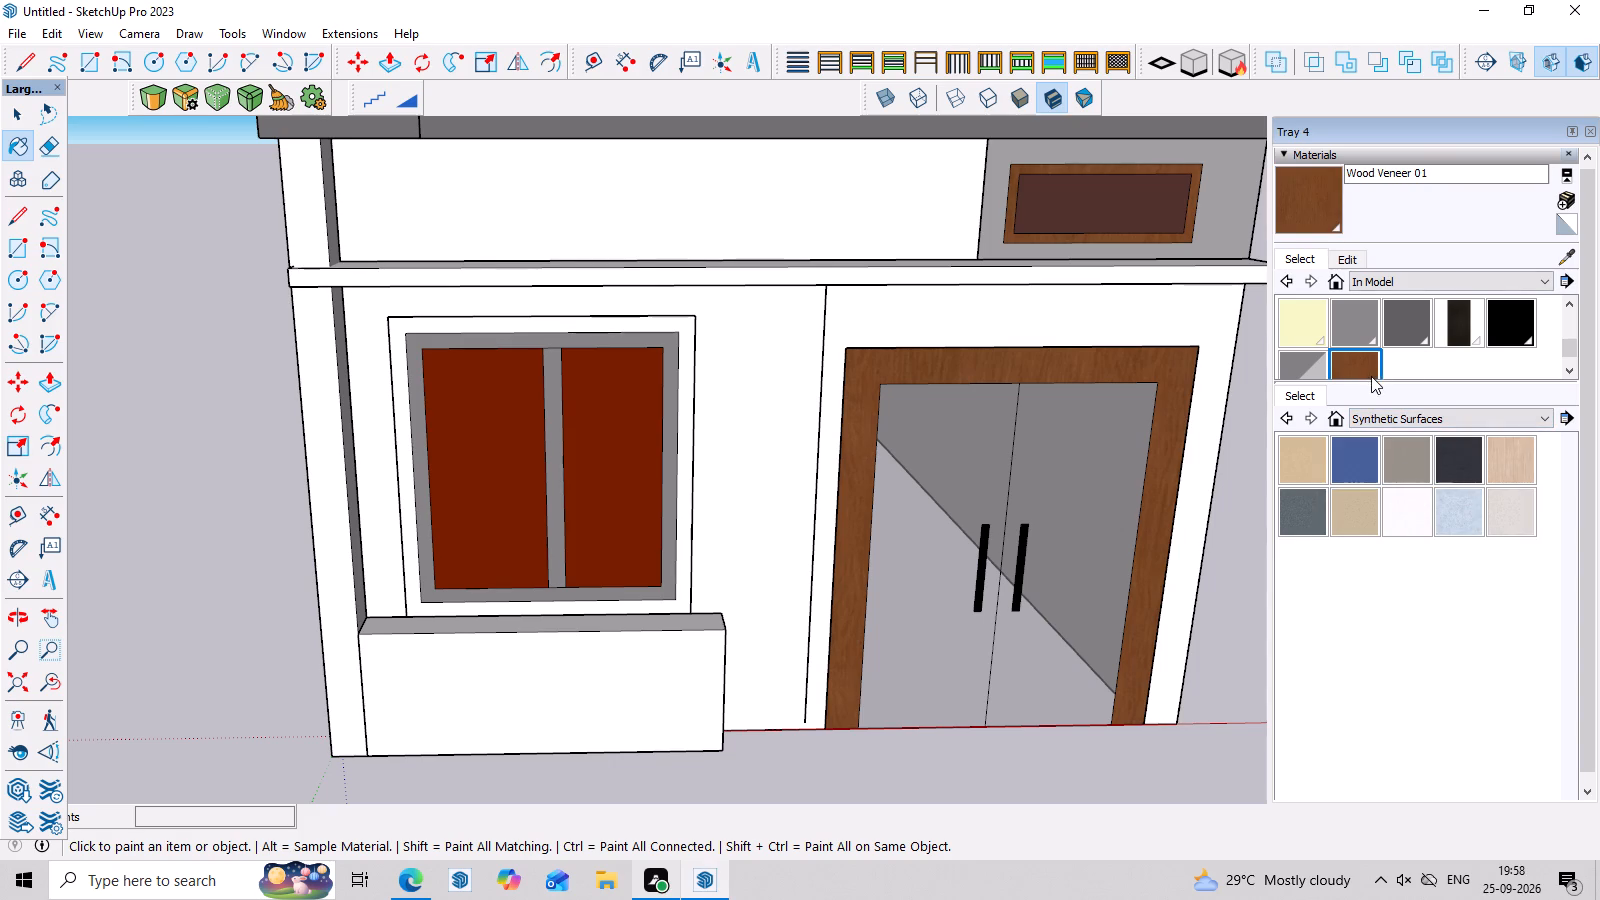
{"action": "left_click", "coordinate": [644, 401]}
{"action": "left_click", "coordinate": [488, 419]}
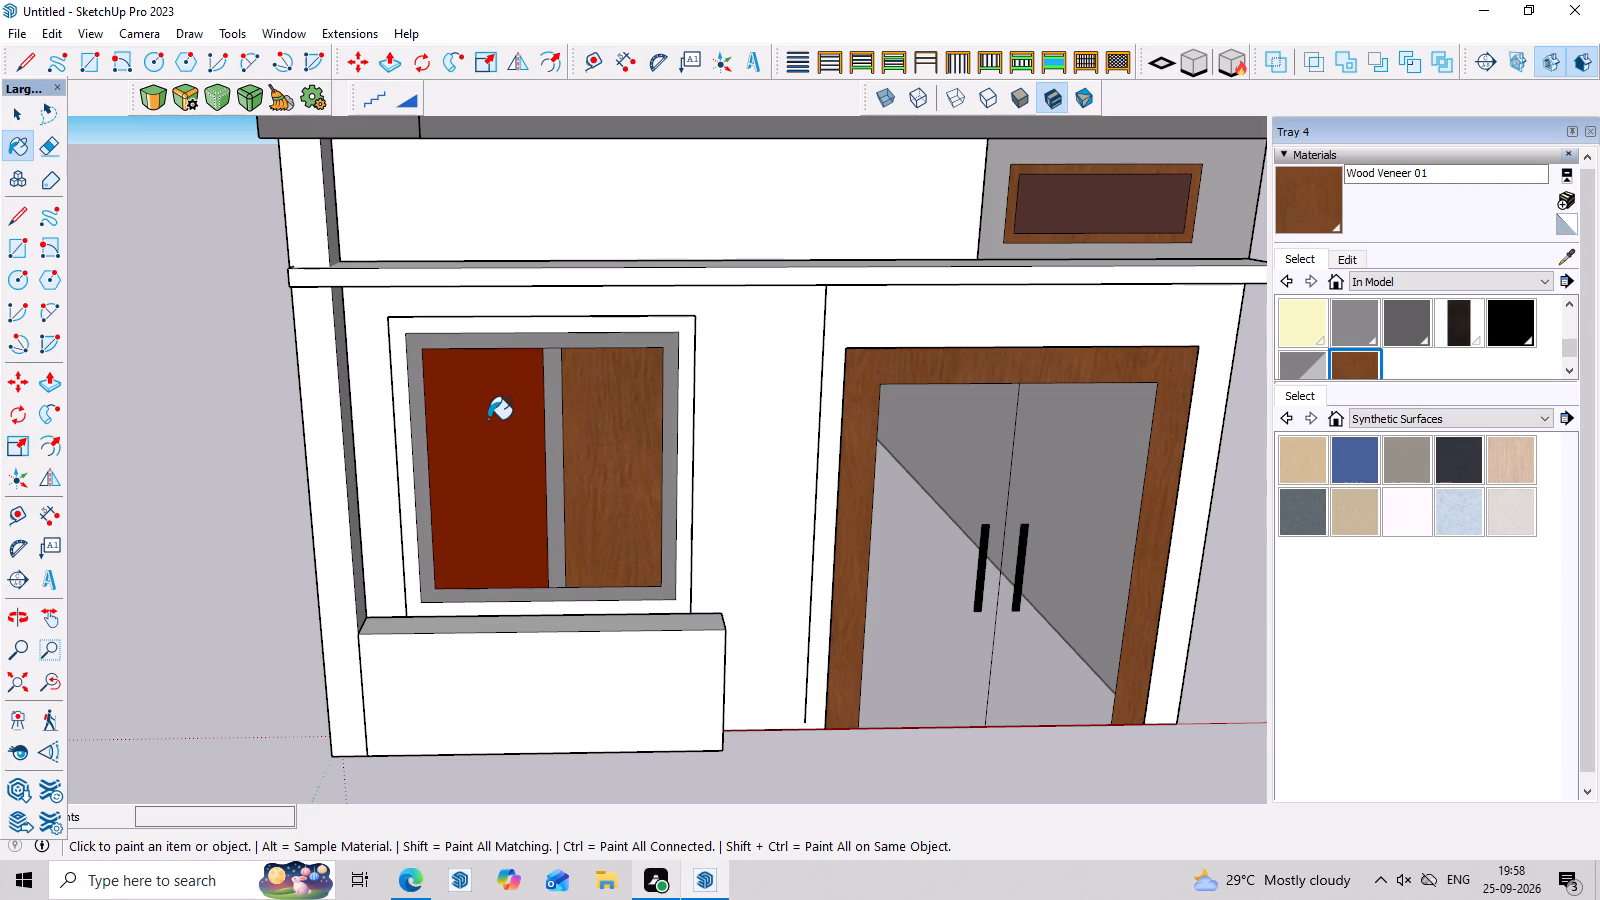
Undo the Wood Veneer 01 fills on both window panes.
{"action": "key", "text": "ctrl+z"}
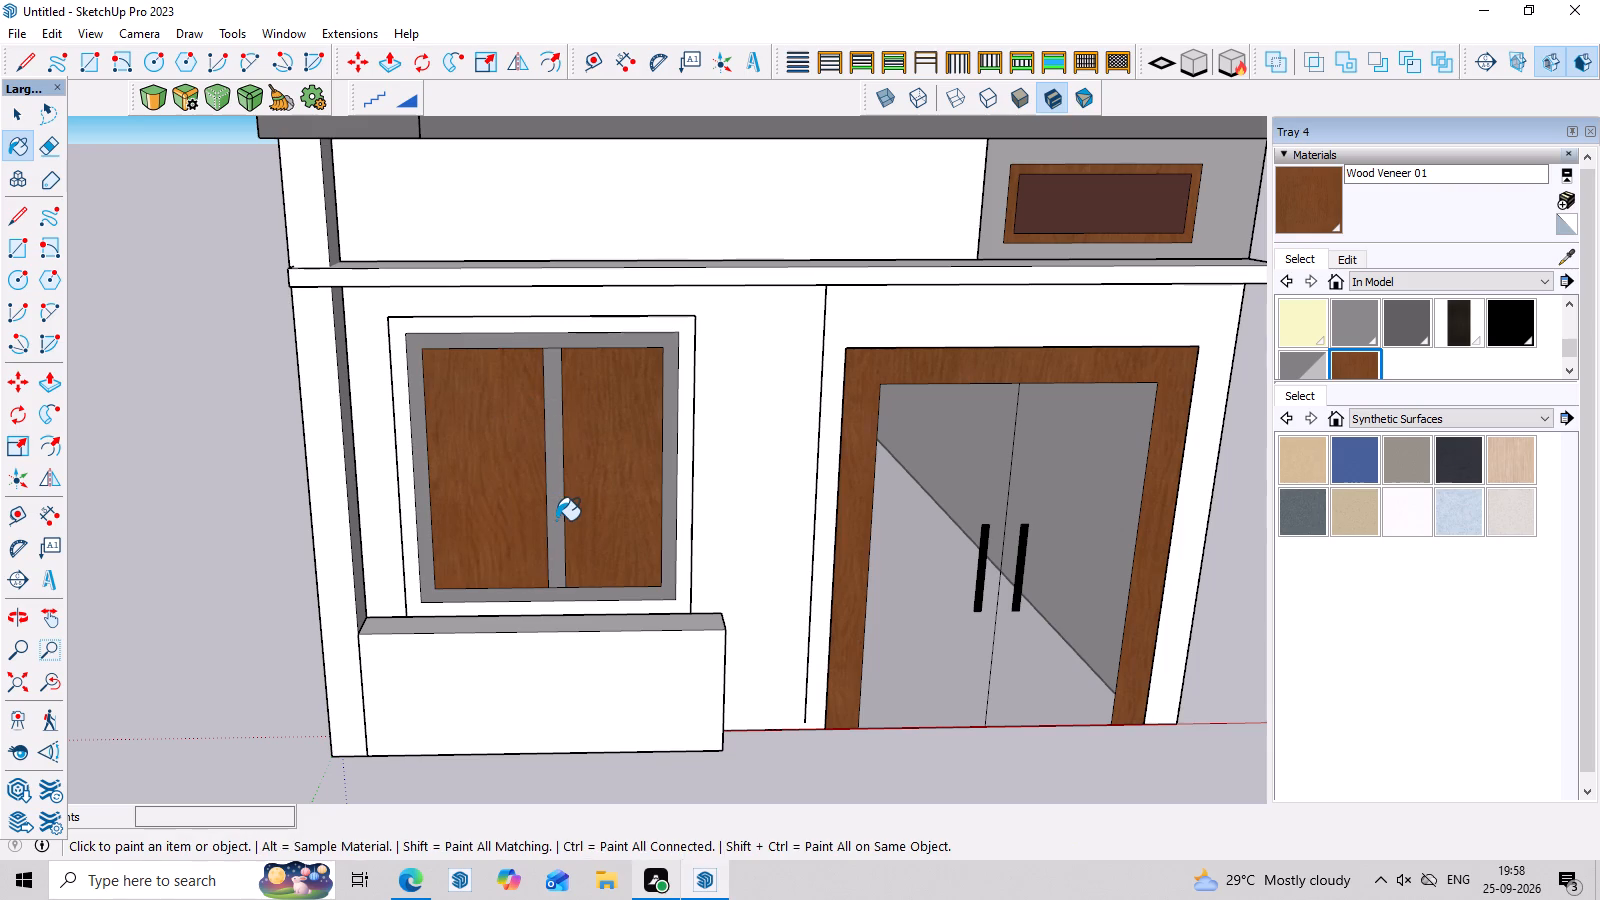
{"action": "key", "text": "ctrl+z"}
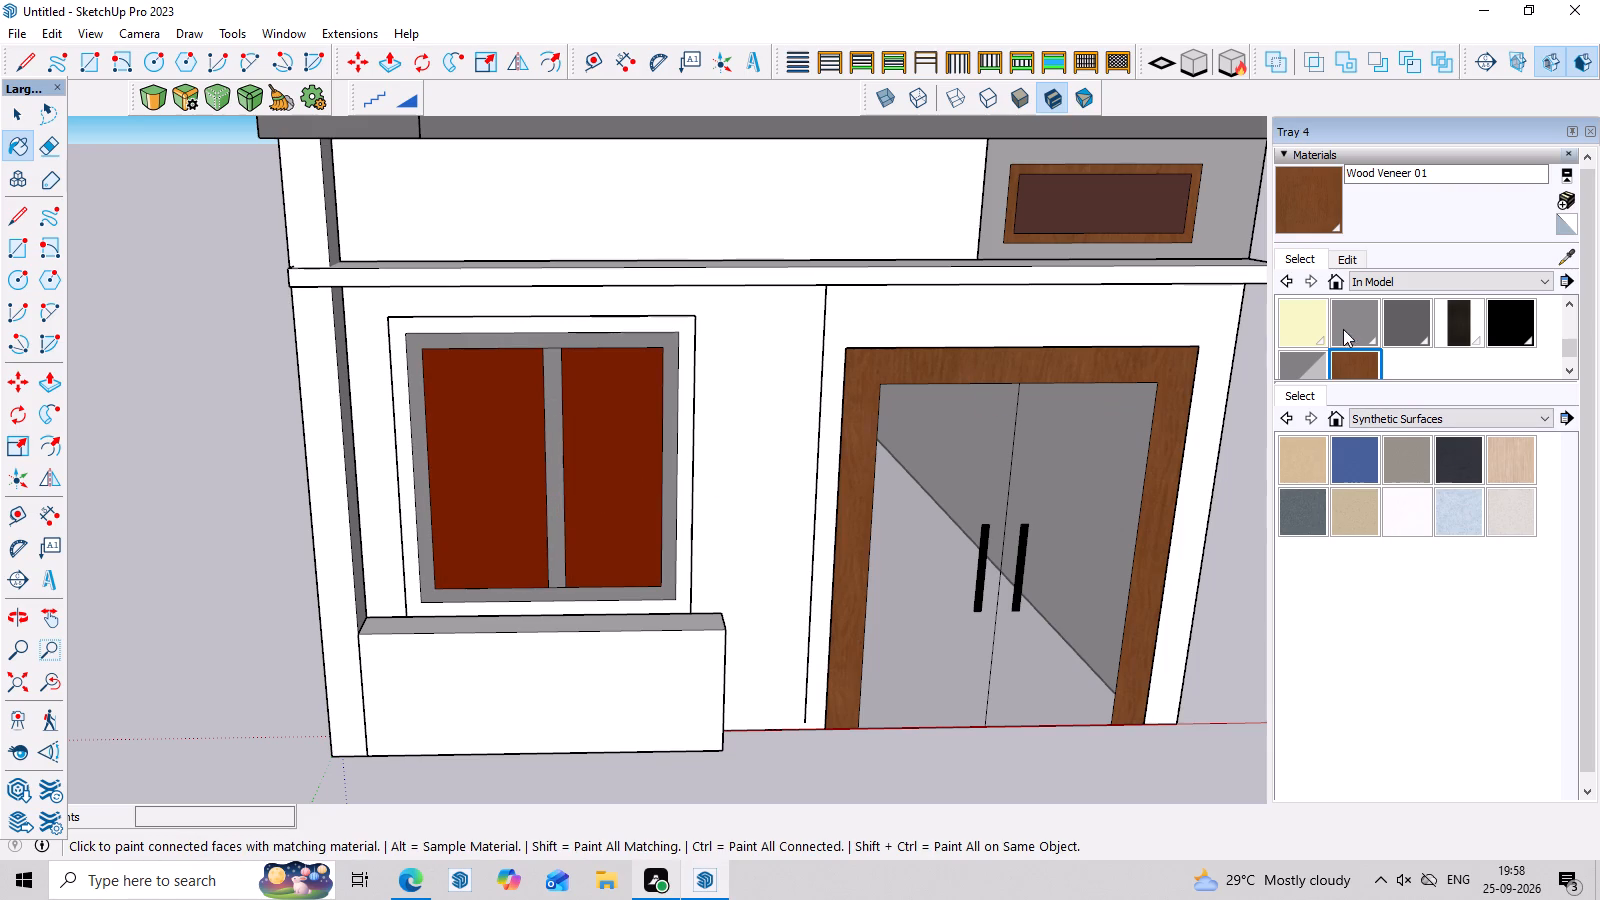
Create a new material based on the in-model Color B08, darkened to a deep brown at full opacity.
{"action": "scroll", "coordinate": [1372, 347], "scroll_direction": "down", "scroll_amount": 4}
{"action": "scroll", "coordinate": [1377, 350], "scroll_direction": "up", "scroll_amount": 10}
{"action": "left_click", "coordinate": [1395, 313]}
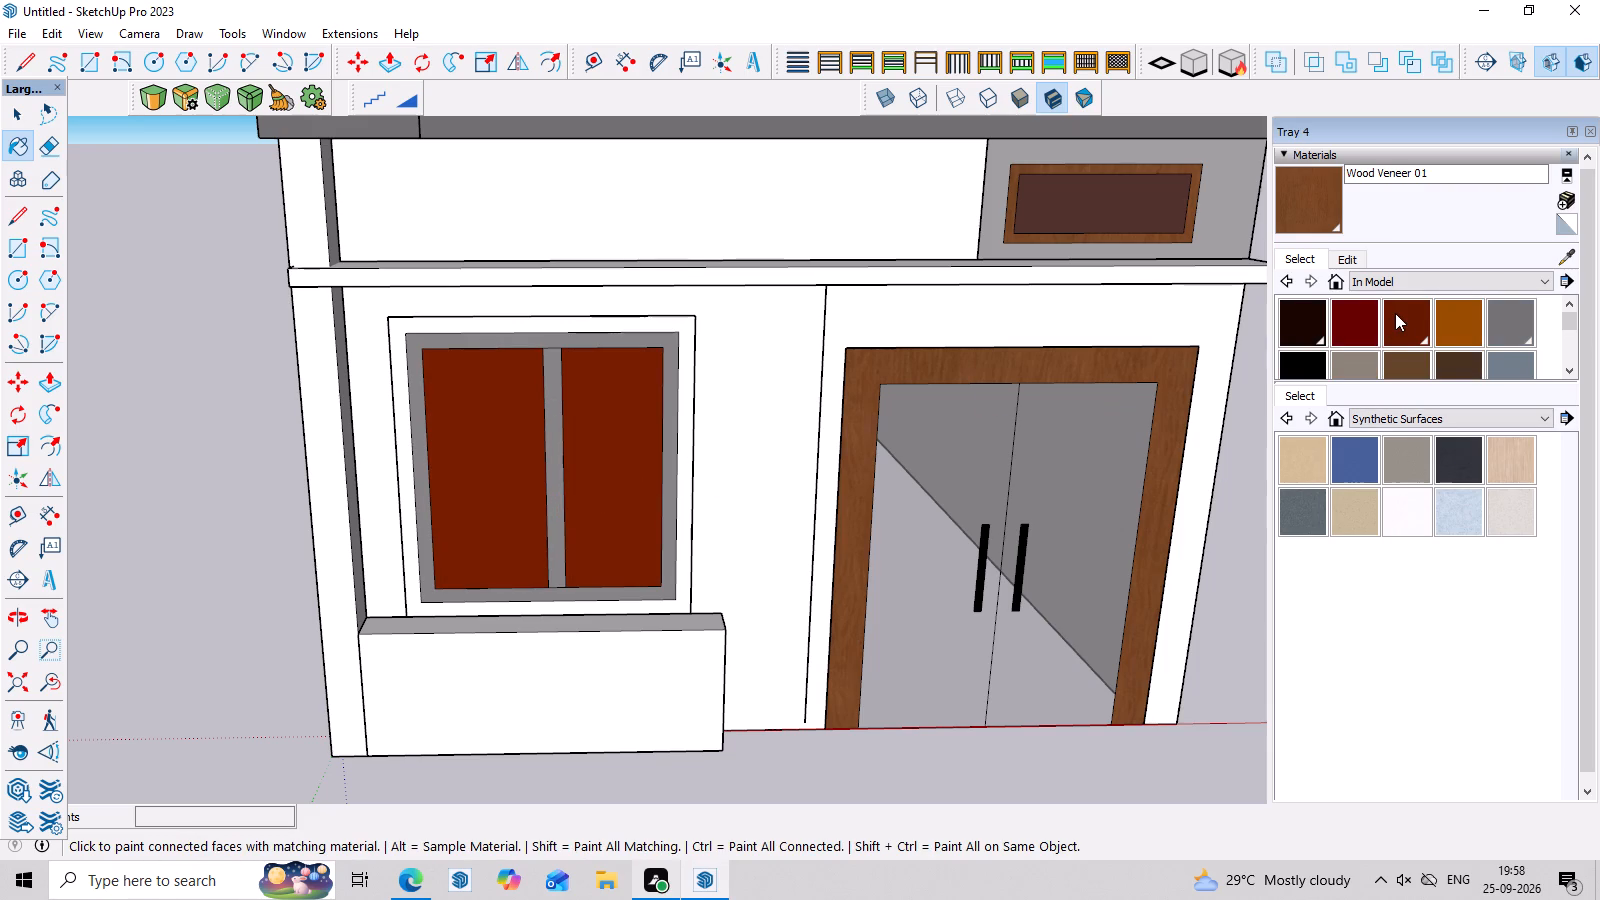
{"action": "left_click", "coordinate": [1572, 199]}
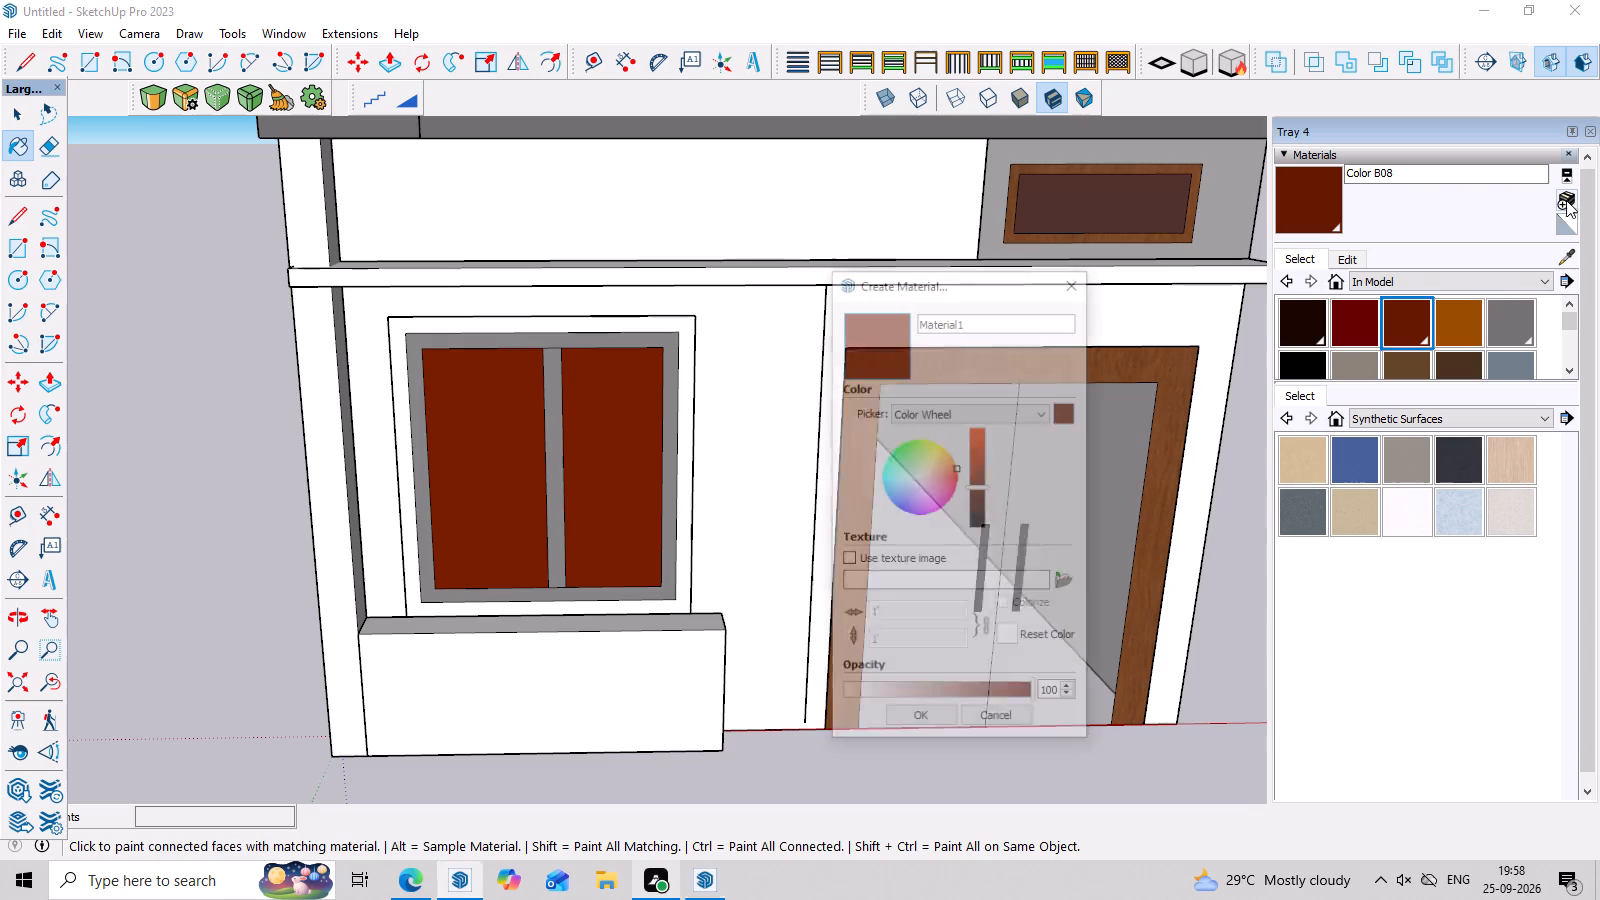
{"action": "left_click_drag", "start_coordinate": [987, 483], "coordinate": [987, 487]}
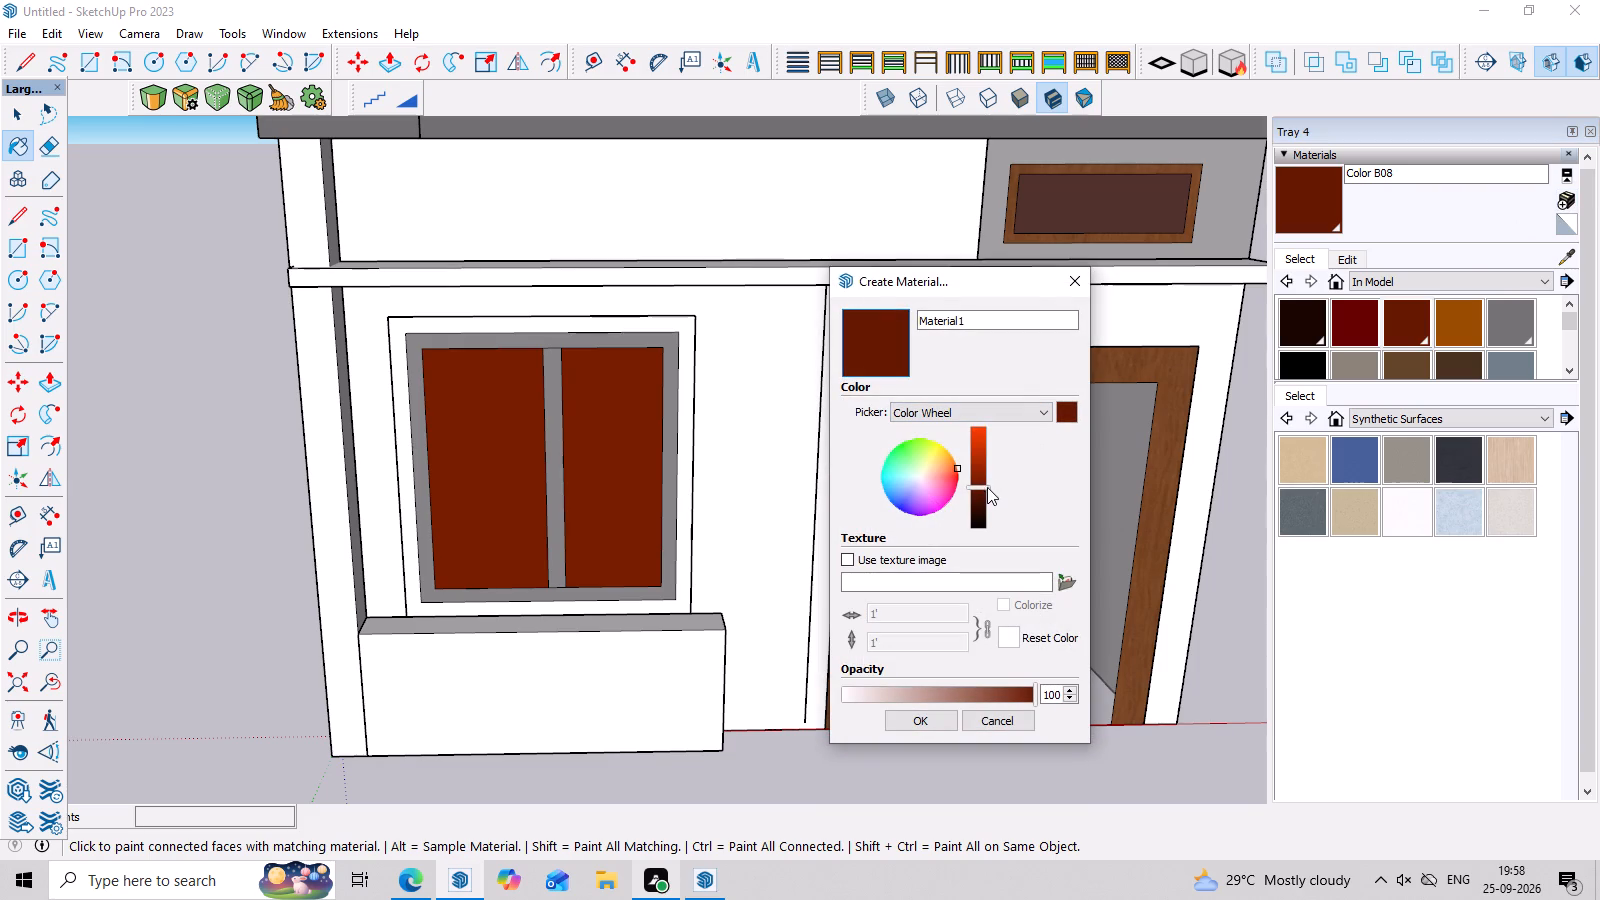
{"action": "left_click_drag", "start_coordinate": [987, 487], "coordinate": [987, 509]}
{"action": "left_click_drag", "start_coordinate": [978, 483], "coordinate": [978, 490]}
{"action": "left_click_drag", "start_coordinate": [978, 490], "coordinate": [978, 503]}
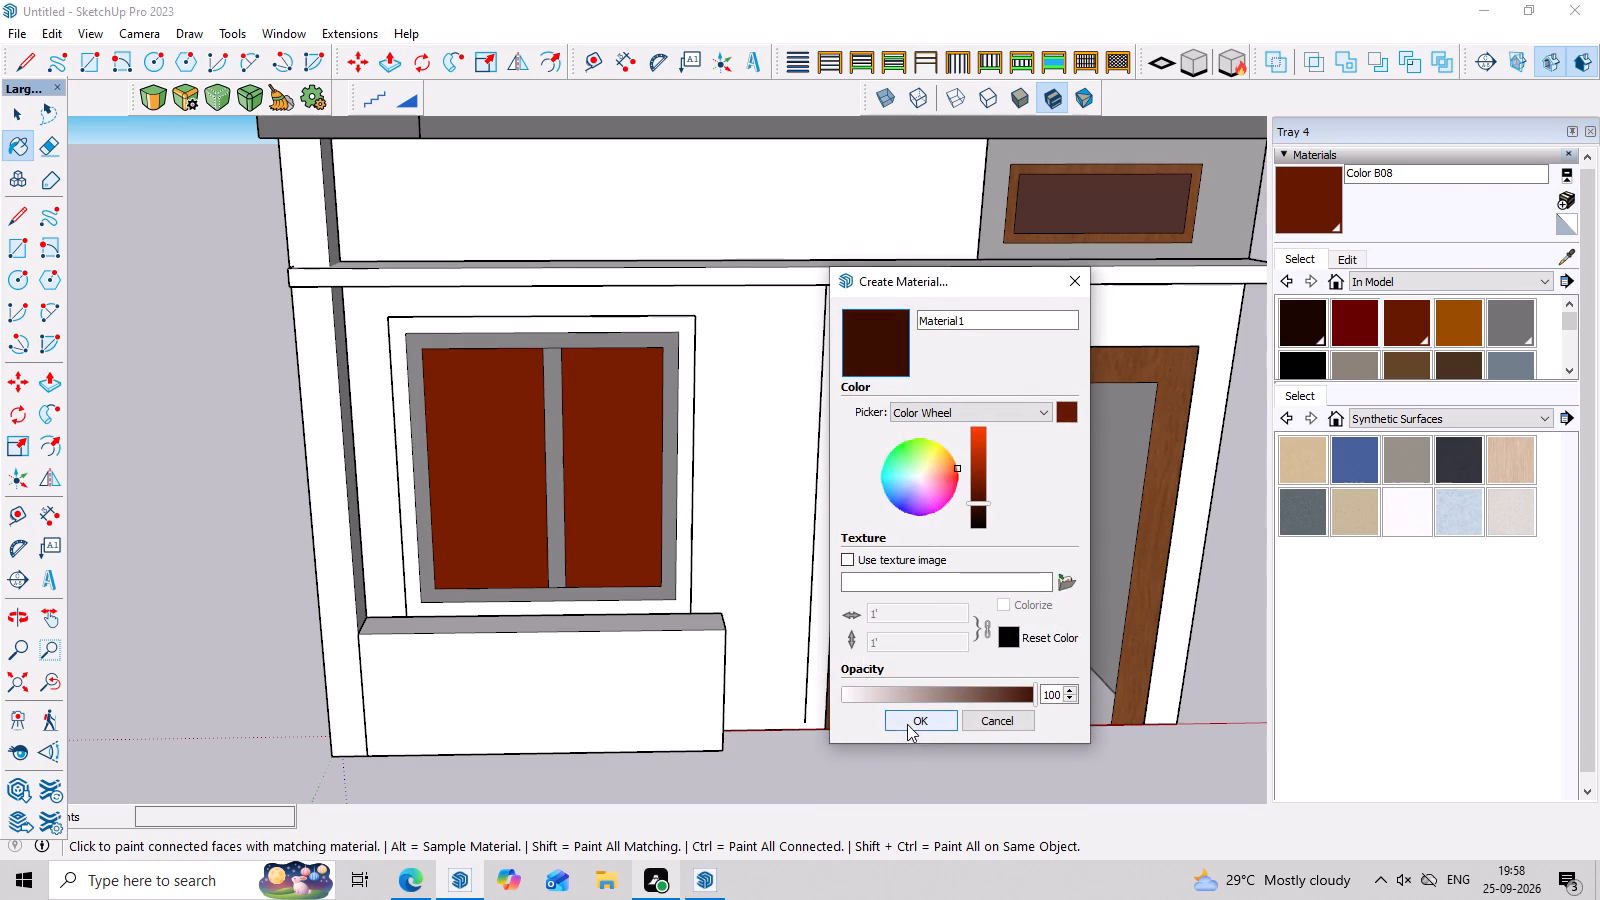
{"action": "left_click", "coordinate": [907, 724]}
Paint both ground-floor window panes with the new dark brown material.
{"action": "left_click", "coordinate": [612, 461]}
{"action": "left_click", "coordinate": [505, 470]}
Examine the whole house front and, close up, the ground-floor window, the door and the wall strip above the canopy.
{"action": "scroll", "coordinate": [594, 545], "scroll_direction": "down", "scroll_amount": 3}
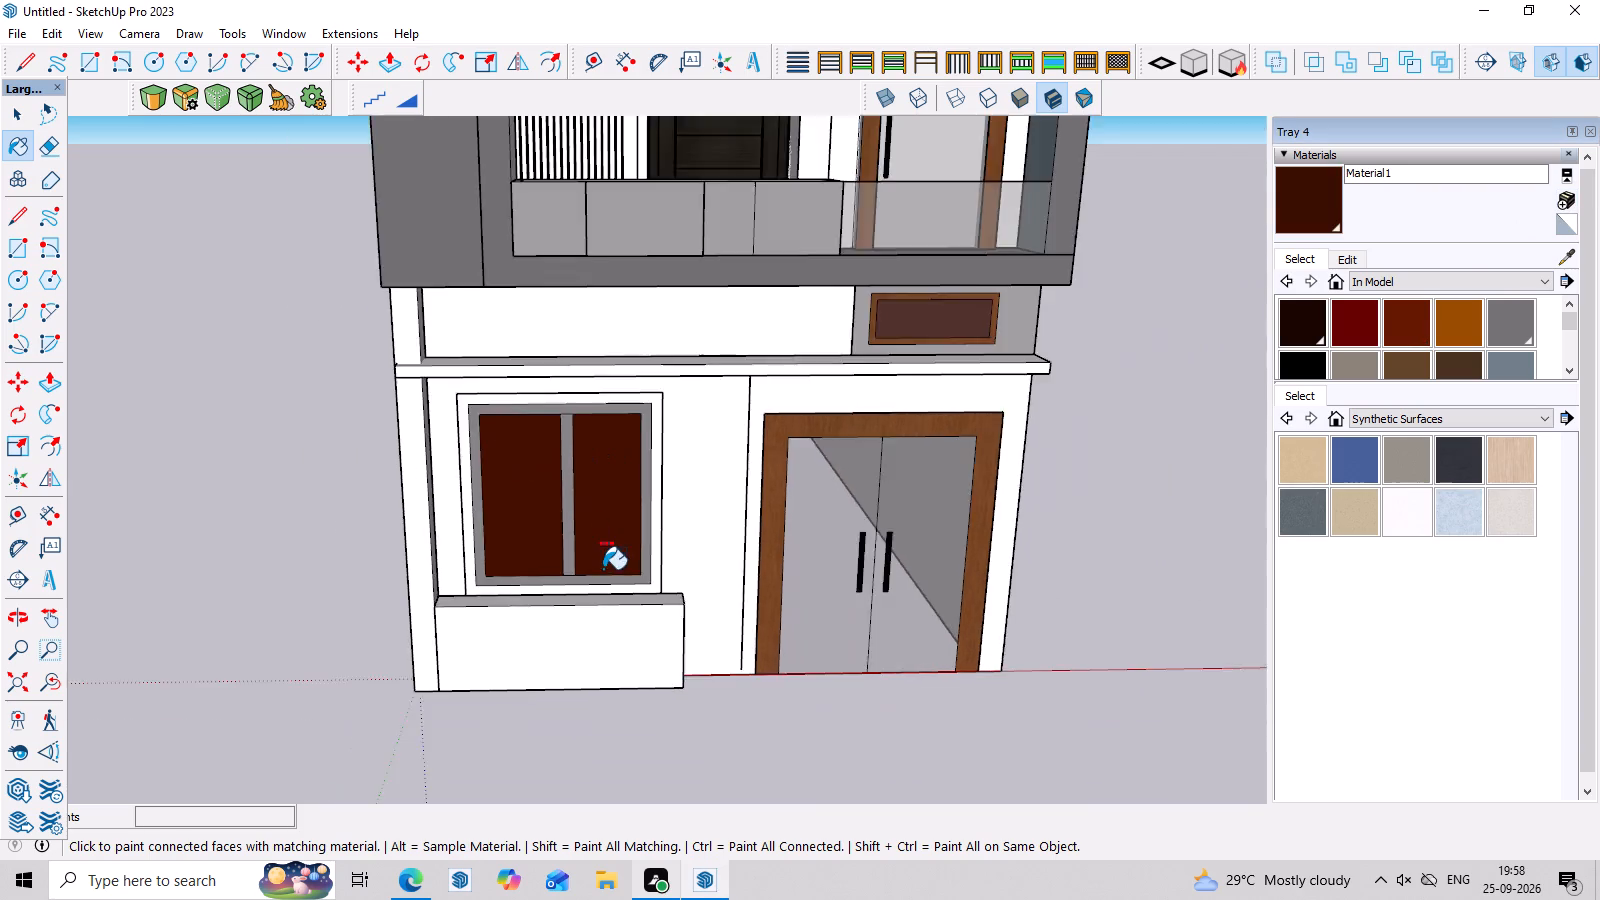
{"action": "scroll", "coordinate": [603, 569], "scroll_direction": "down", "scroll_amount": 9}
{"action": "middle_click_drag", "start_coordinate": [801, 607], "coordinate": [863, 453]}
{"action": "key", "text": "space"}
{"action": "left_click", "coordinate": [958, 394]}
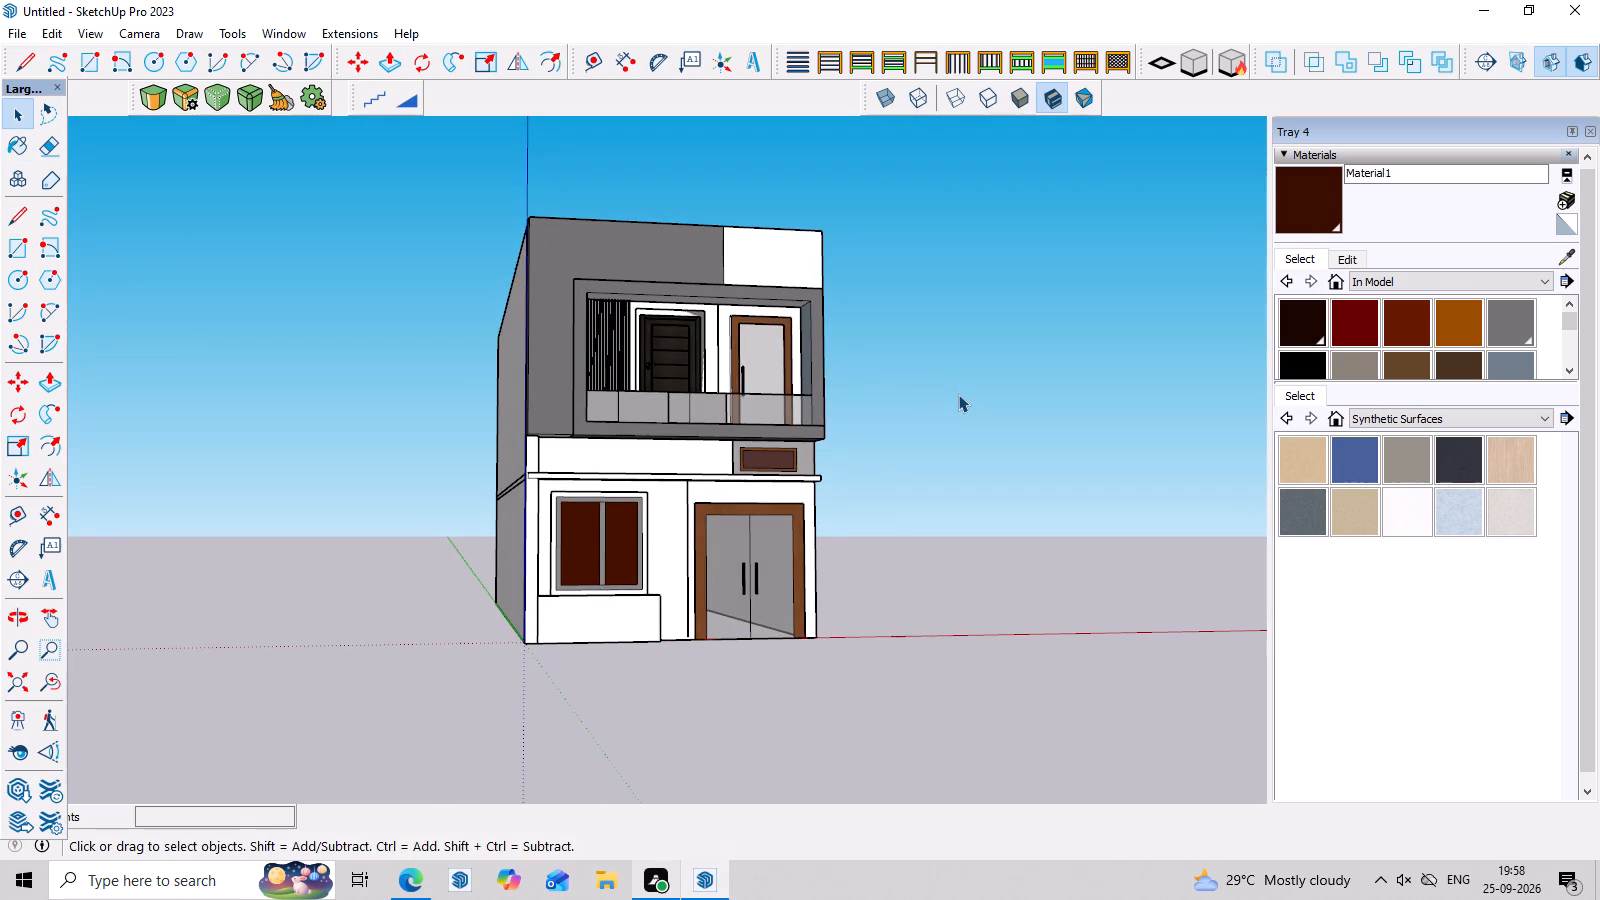
{"action": "middle_click_drag", "start_coordinate": [956, 401], "coordinate": [825, 423]}
{"action": "key", "text": "space"}
{"action": "left_click", "coordinate": [915, 348]}
{"action": "scroll", "coordinate": [921, 350], "scroll_direction": "down", "scroll_amount": 3}
{"action": "middle_click_drag", "start_coordinate": [931, 351], "coordinate": [860, 341]}
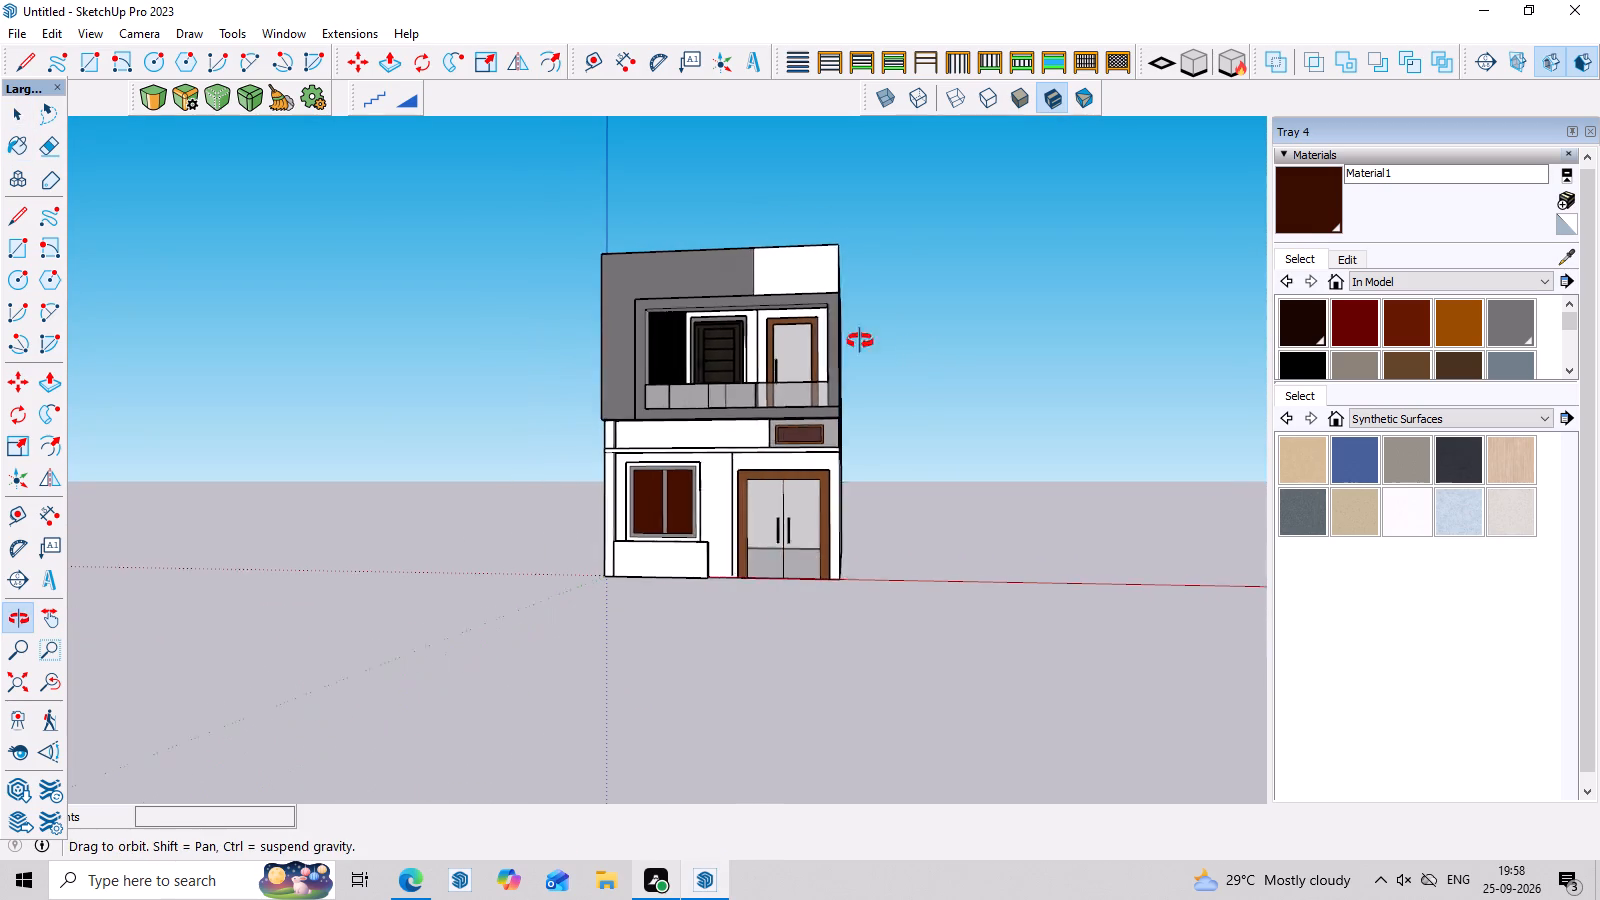
{"action": "middle_click_drag", "start_coordinate": [860, 341], "coordinate": [847, 334]}
{"action": "key", "text": "space"}
{"action": "scroll", "coordinate": [846, 422], "scroll_direction": "up", "scroll_amount": 3}
{"action": "middle_click_drag", "start_coordinate": [819, 507], "coordinate": [910, 522]}
{"action": "scroll", "coordinate": [765, 575], "scroll_direction": "up", "scroll_amount": 6}
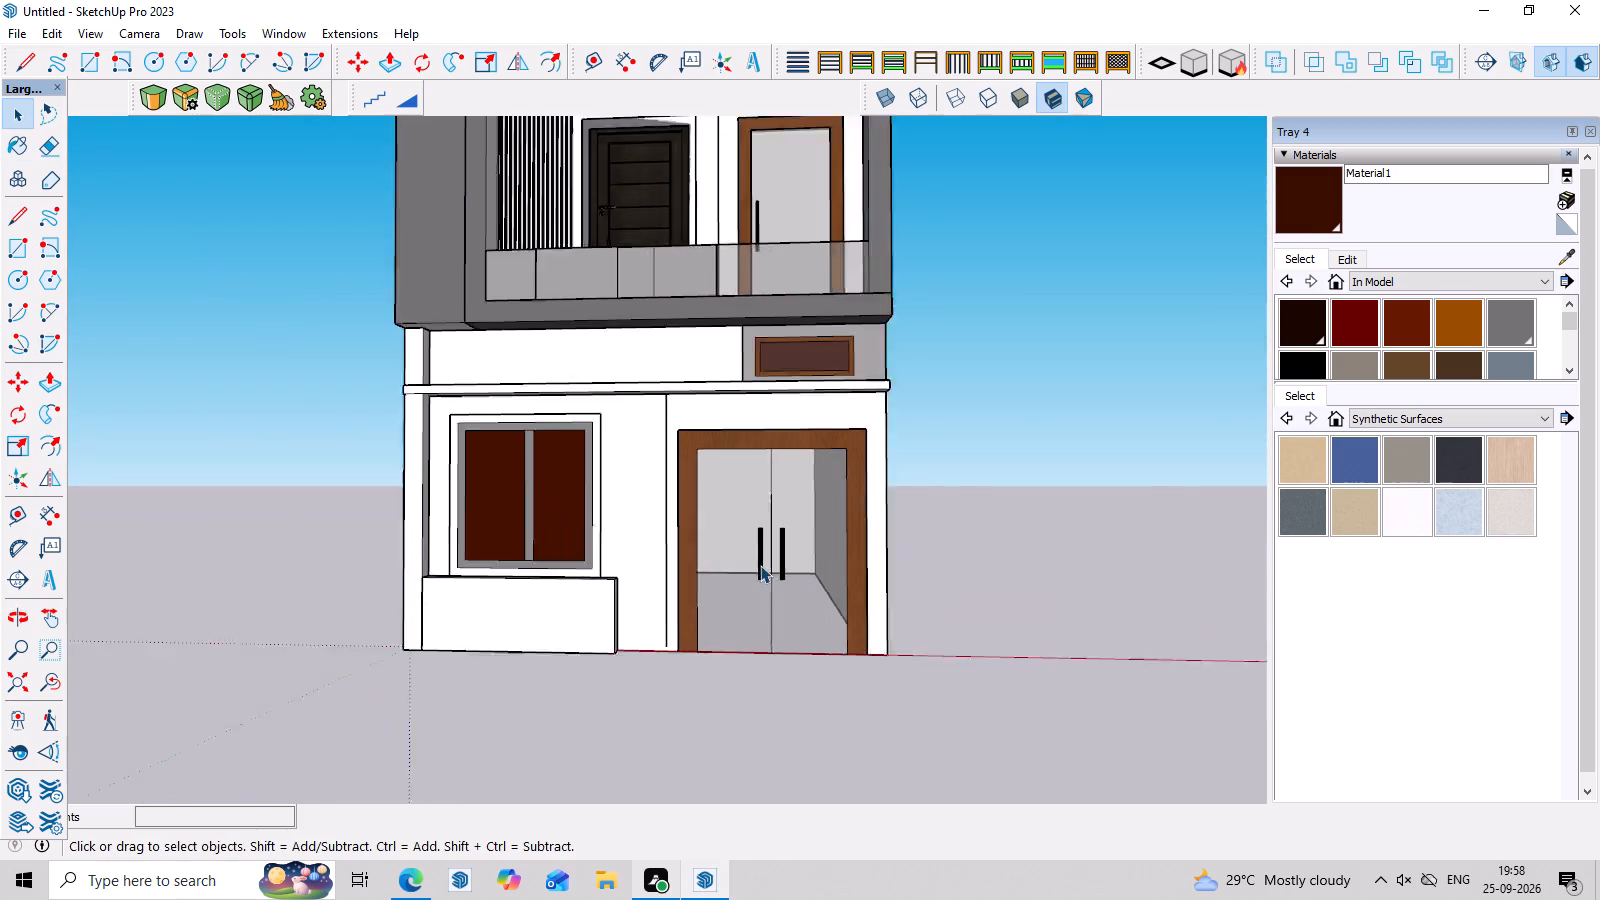
{"action": "middle_click_drag", "start_coordinate": [761, 554], "coordinate": [764, 650]}
{"action": "scroll", "coordinate": [621, 477], "scroll_direction": "up", "scroll_amount": 6}
{"action": "middle_click_drag", "start_coordinate": [629, 322], "coordinate": [737, 198]}
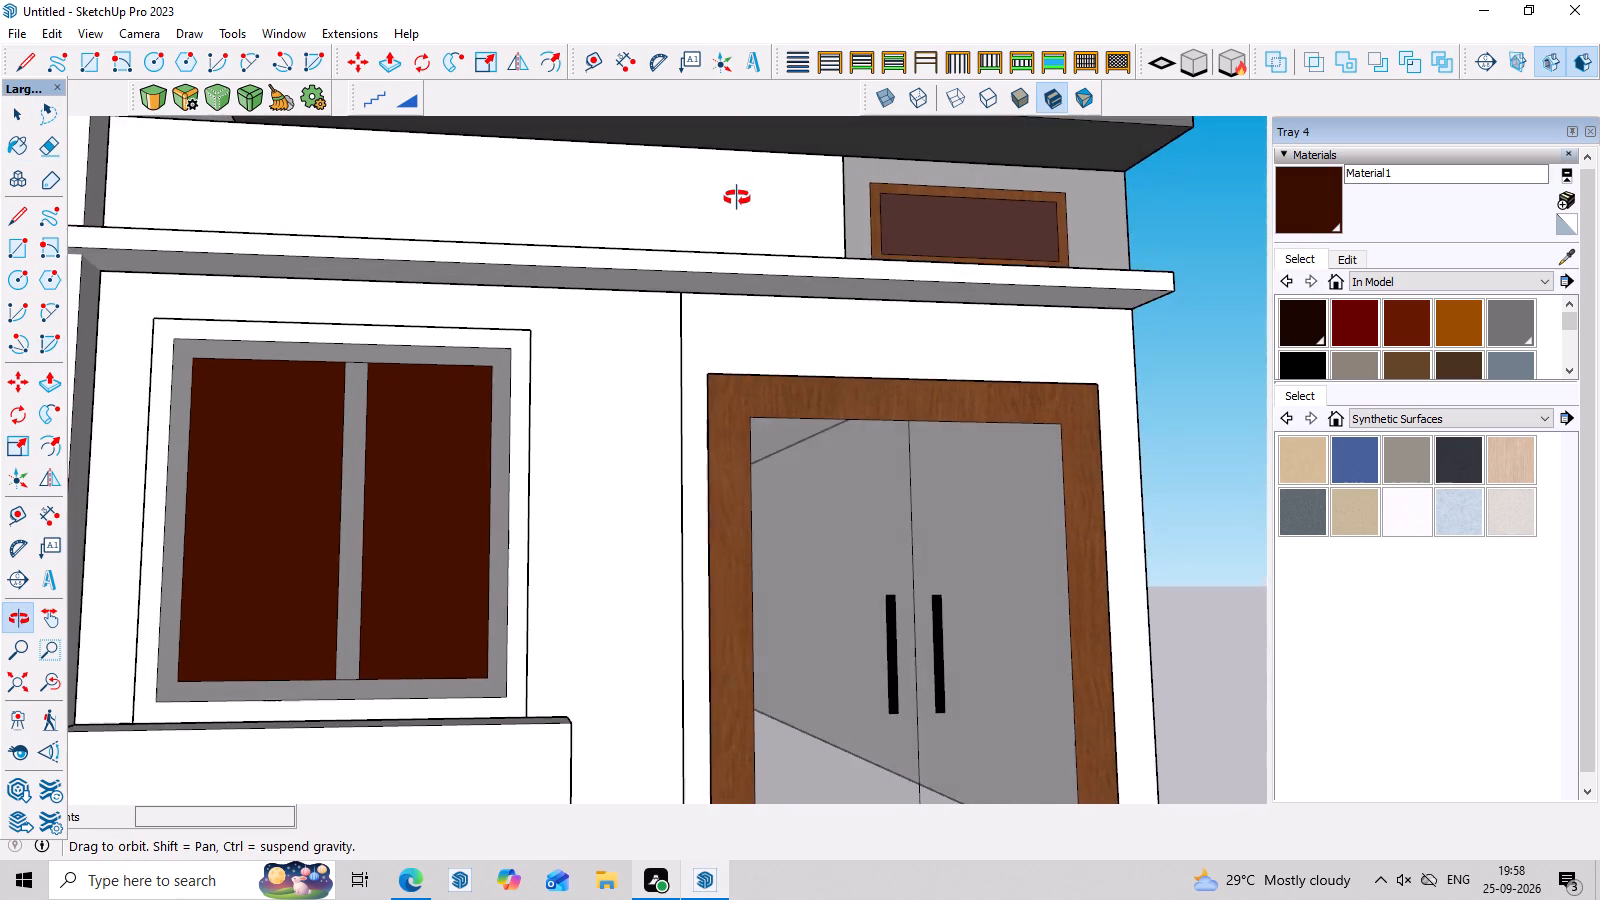
{"action": "middle_click_drag", "start_coordinate": [737, 198], "coordinate": [662, 333]}
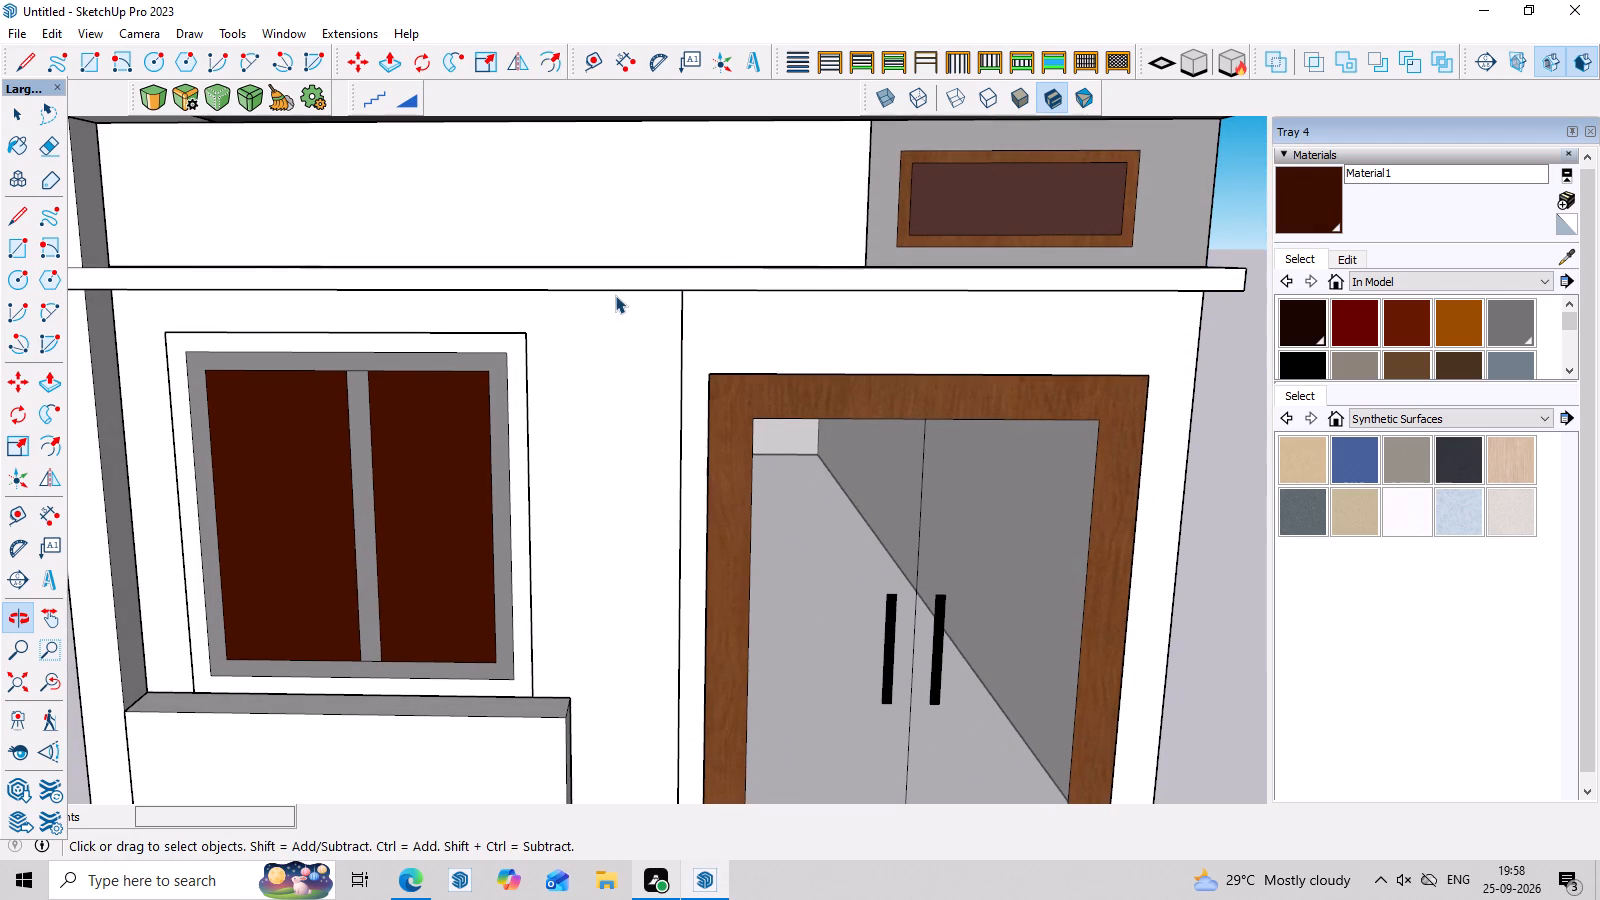
{"action": "scroll", "coordinate": [615, 295], "scroll_direction": "up", "scroll_amount": 2}
{"action": "scroll", "coordinate": [618, 286], "scroll_direction": "down", "scroll_amount": 6}
{"action": "middle_click_drag", "start_coordinate": [684, 215], "coordinate": [705, 150]}
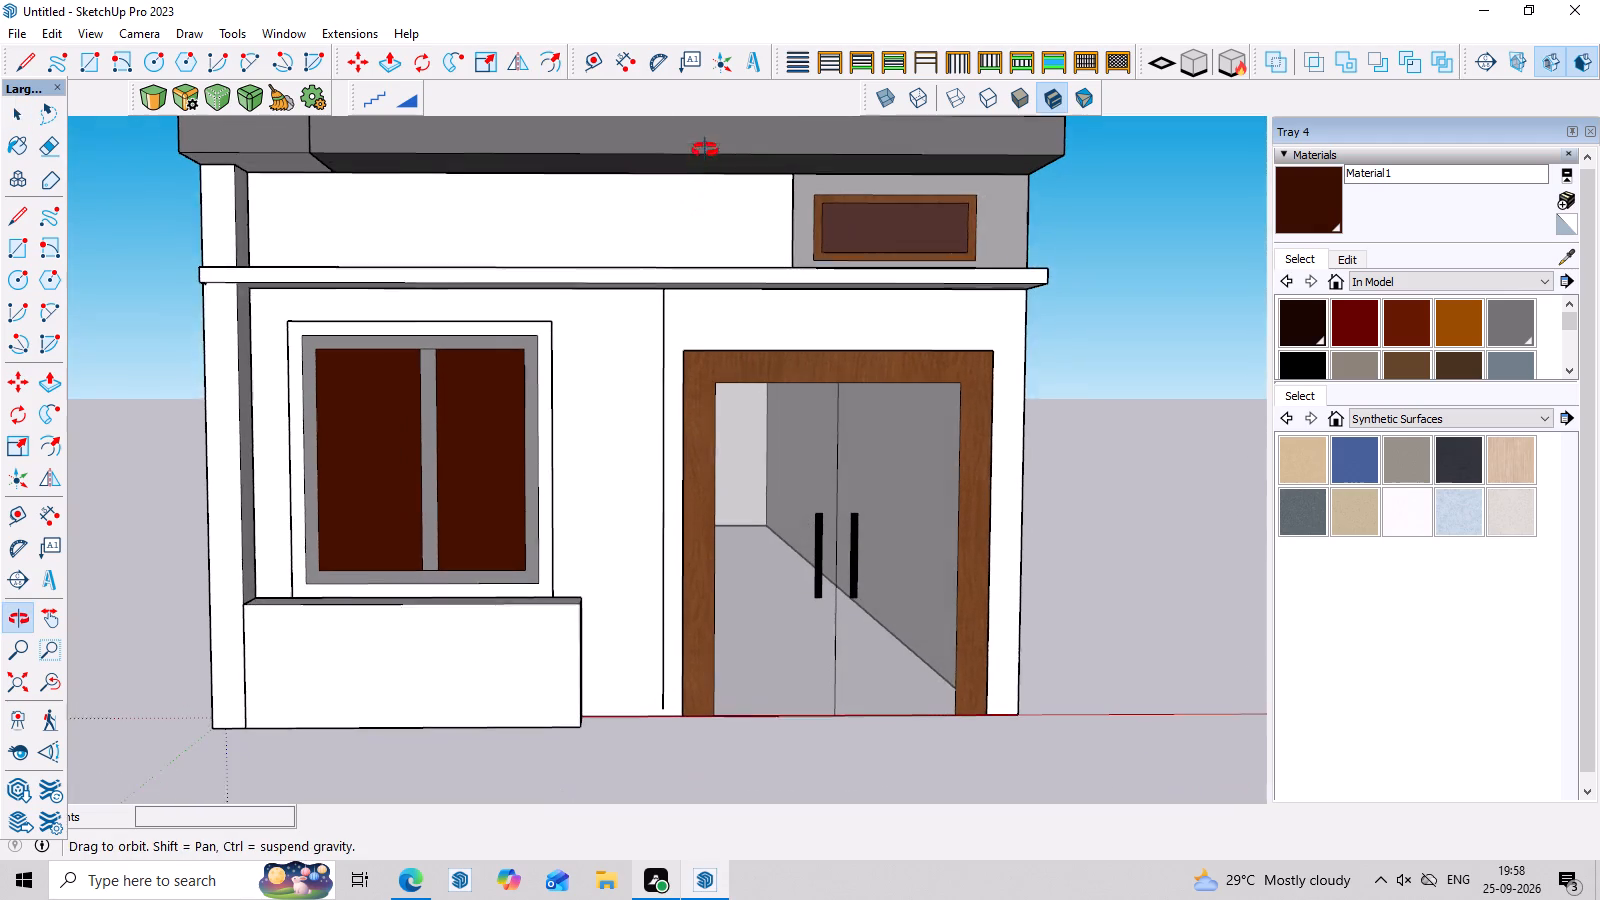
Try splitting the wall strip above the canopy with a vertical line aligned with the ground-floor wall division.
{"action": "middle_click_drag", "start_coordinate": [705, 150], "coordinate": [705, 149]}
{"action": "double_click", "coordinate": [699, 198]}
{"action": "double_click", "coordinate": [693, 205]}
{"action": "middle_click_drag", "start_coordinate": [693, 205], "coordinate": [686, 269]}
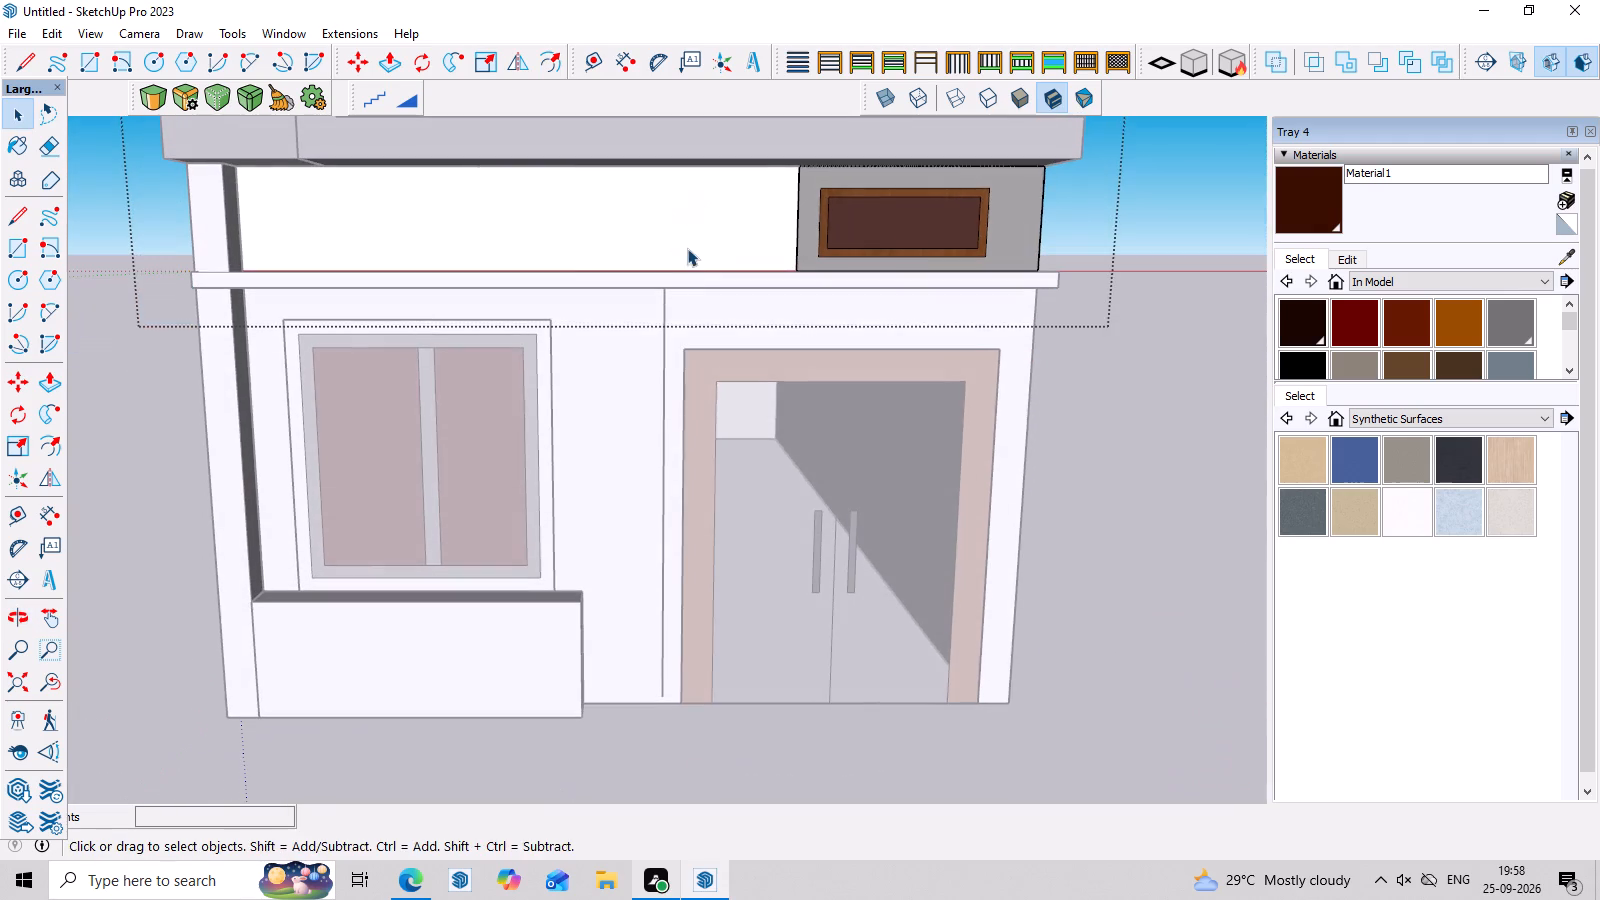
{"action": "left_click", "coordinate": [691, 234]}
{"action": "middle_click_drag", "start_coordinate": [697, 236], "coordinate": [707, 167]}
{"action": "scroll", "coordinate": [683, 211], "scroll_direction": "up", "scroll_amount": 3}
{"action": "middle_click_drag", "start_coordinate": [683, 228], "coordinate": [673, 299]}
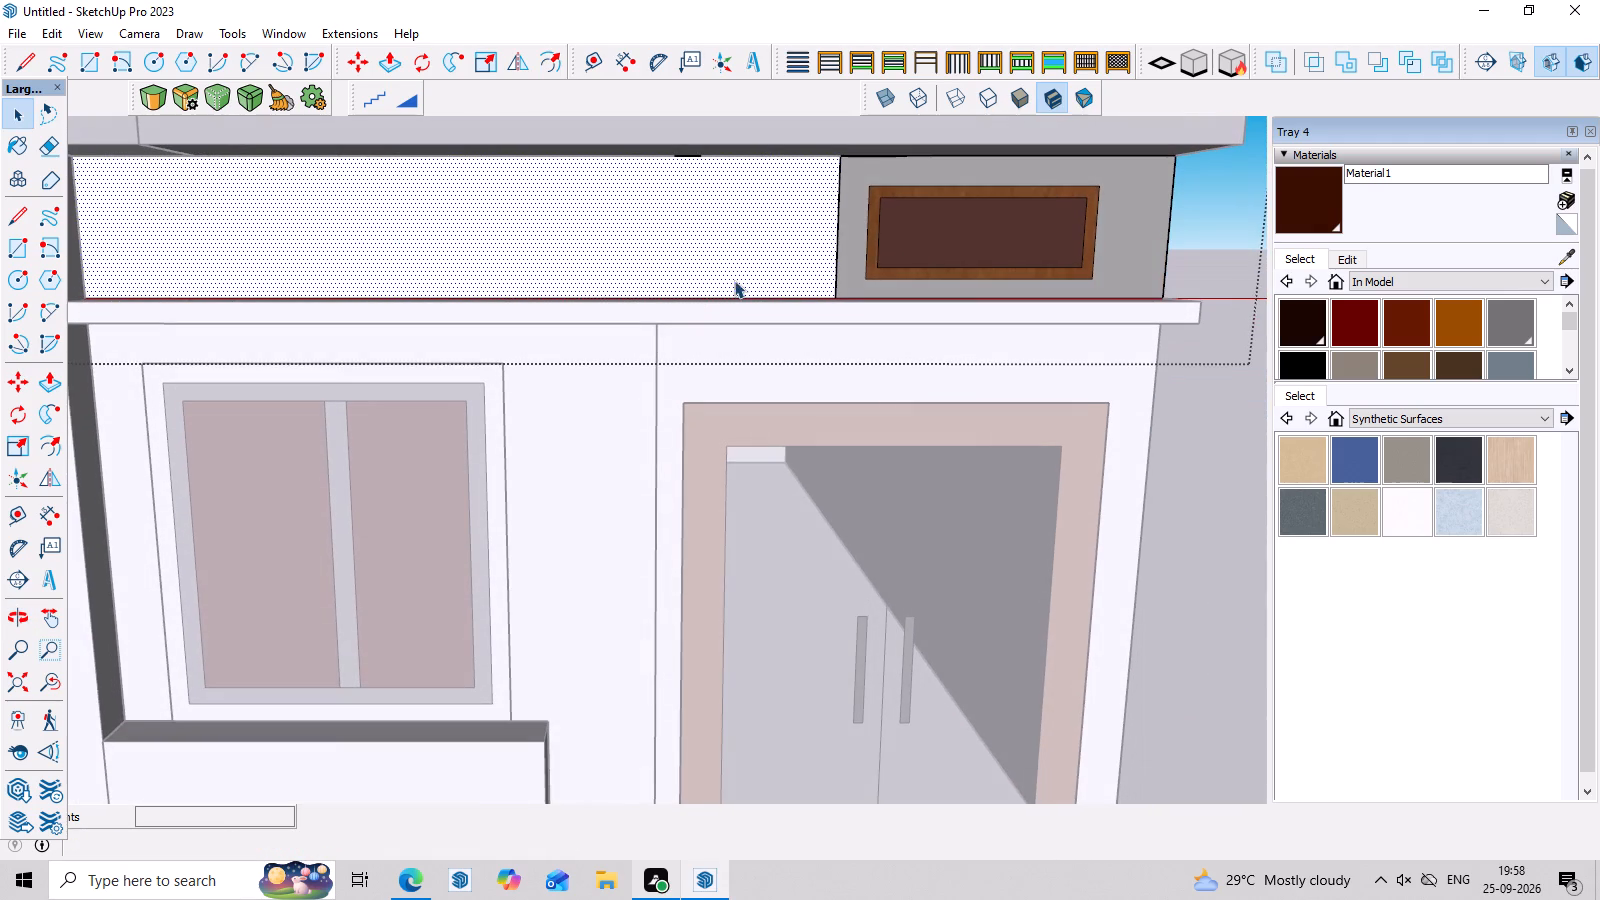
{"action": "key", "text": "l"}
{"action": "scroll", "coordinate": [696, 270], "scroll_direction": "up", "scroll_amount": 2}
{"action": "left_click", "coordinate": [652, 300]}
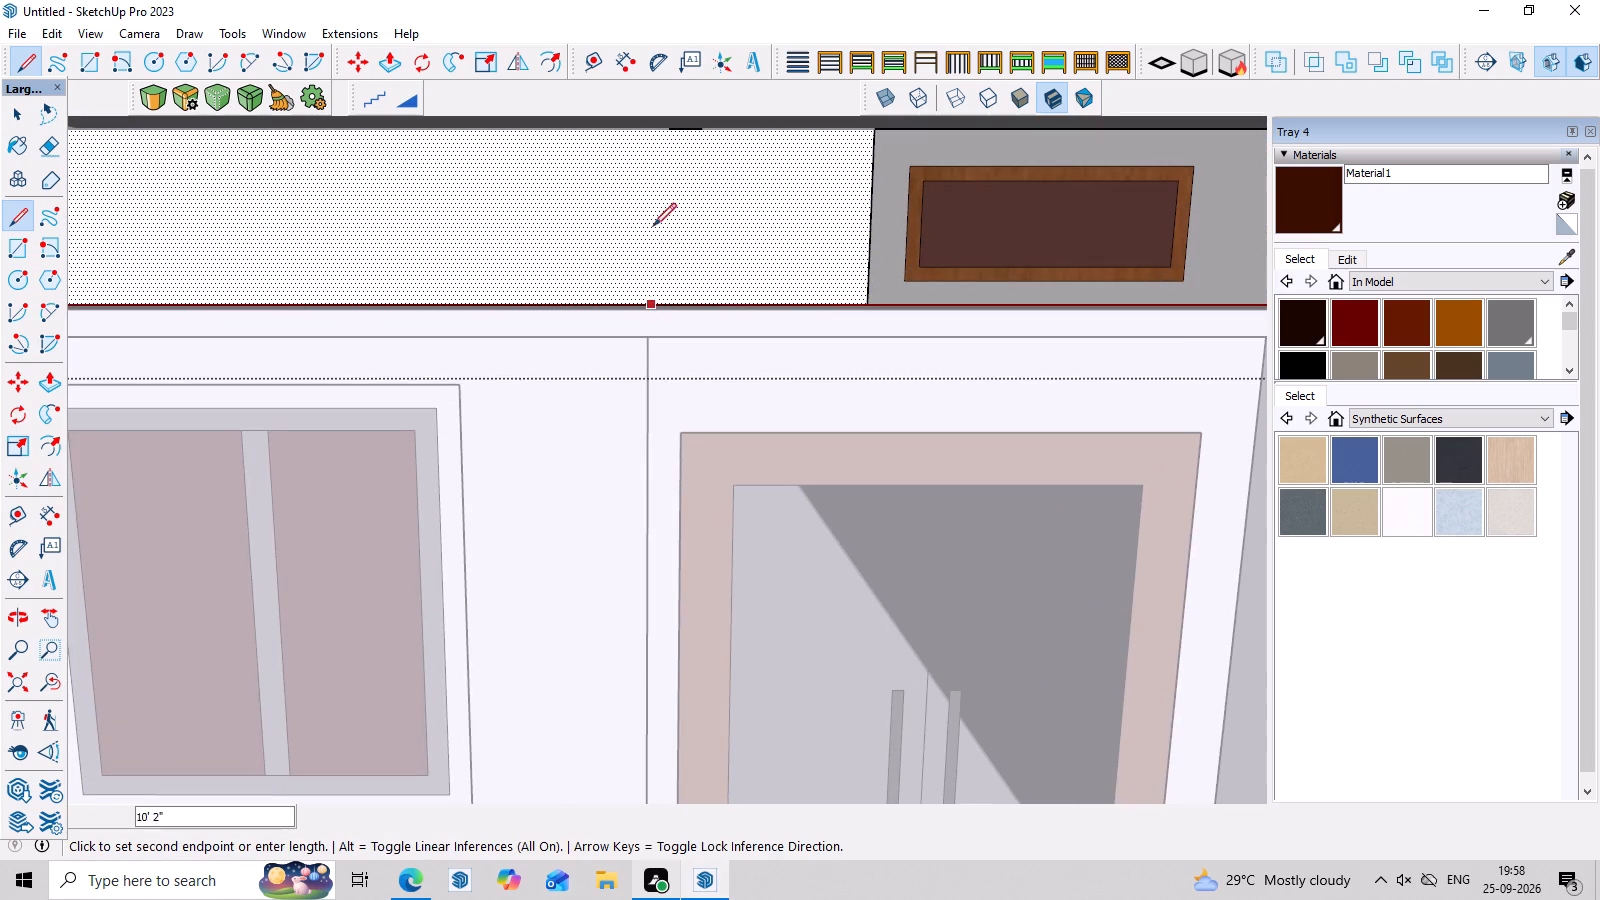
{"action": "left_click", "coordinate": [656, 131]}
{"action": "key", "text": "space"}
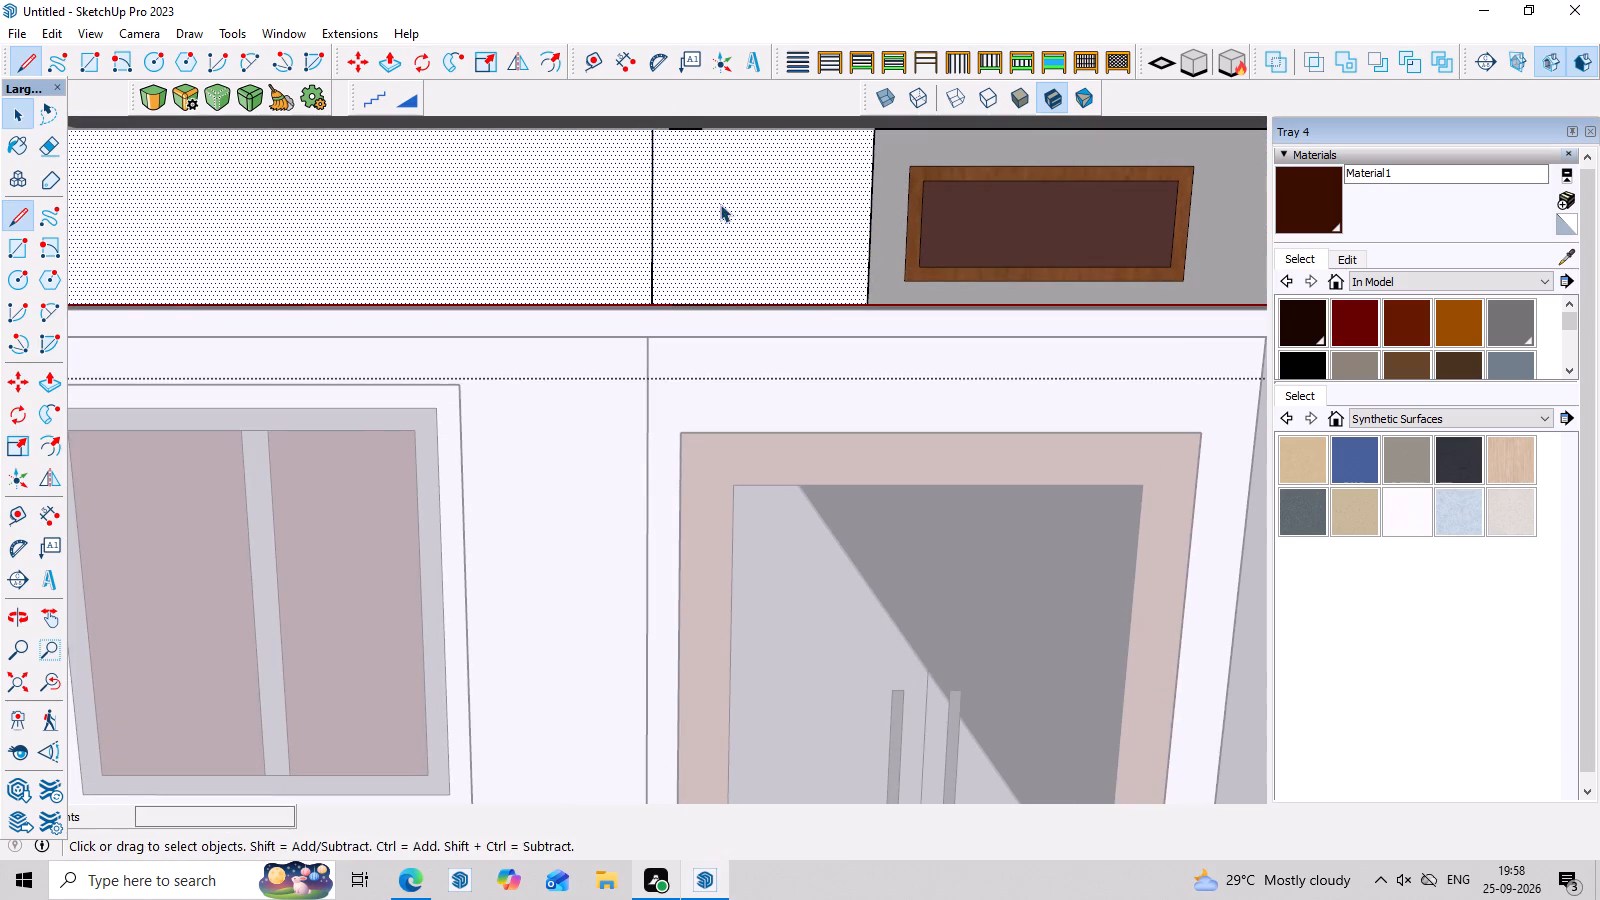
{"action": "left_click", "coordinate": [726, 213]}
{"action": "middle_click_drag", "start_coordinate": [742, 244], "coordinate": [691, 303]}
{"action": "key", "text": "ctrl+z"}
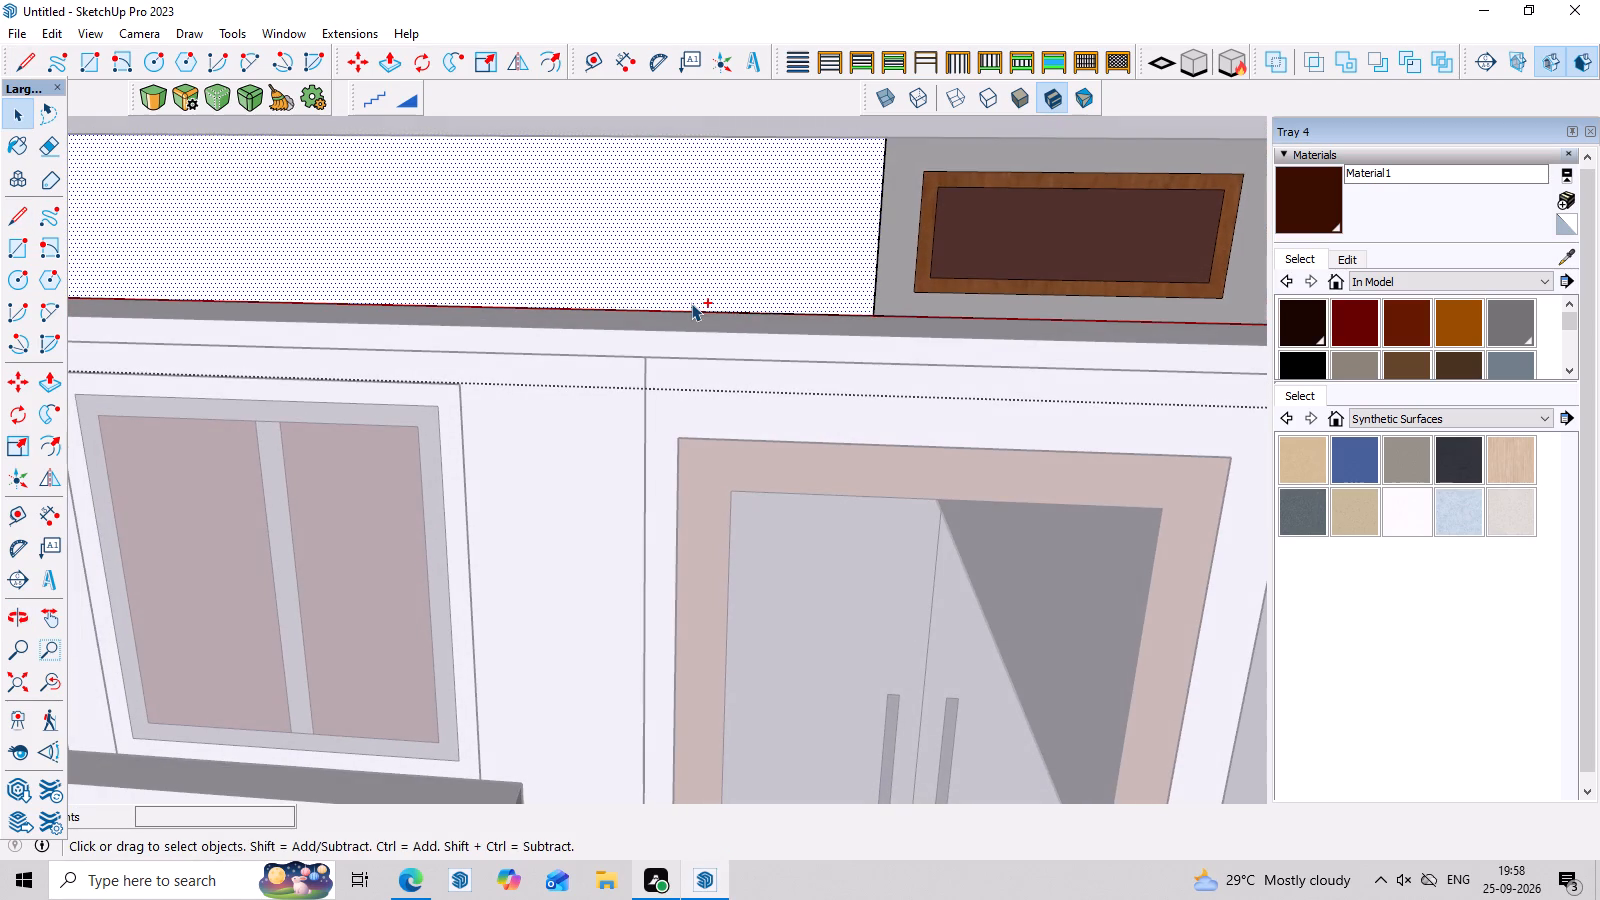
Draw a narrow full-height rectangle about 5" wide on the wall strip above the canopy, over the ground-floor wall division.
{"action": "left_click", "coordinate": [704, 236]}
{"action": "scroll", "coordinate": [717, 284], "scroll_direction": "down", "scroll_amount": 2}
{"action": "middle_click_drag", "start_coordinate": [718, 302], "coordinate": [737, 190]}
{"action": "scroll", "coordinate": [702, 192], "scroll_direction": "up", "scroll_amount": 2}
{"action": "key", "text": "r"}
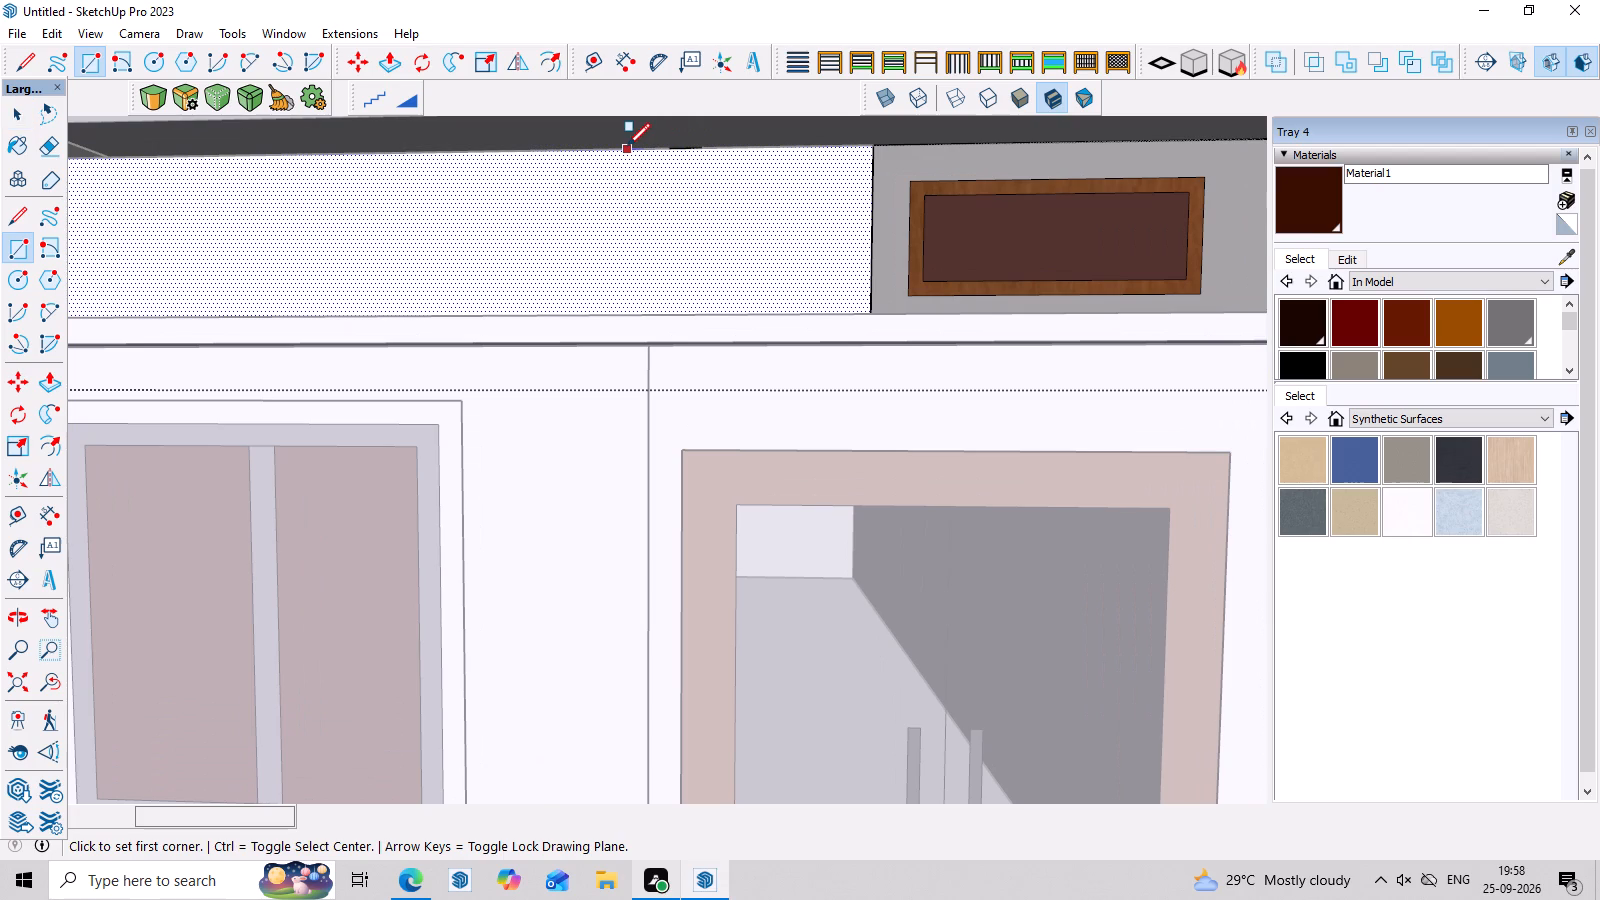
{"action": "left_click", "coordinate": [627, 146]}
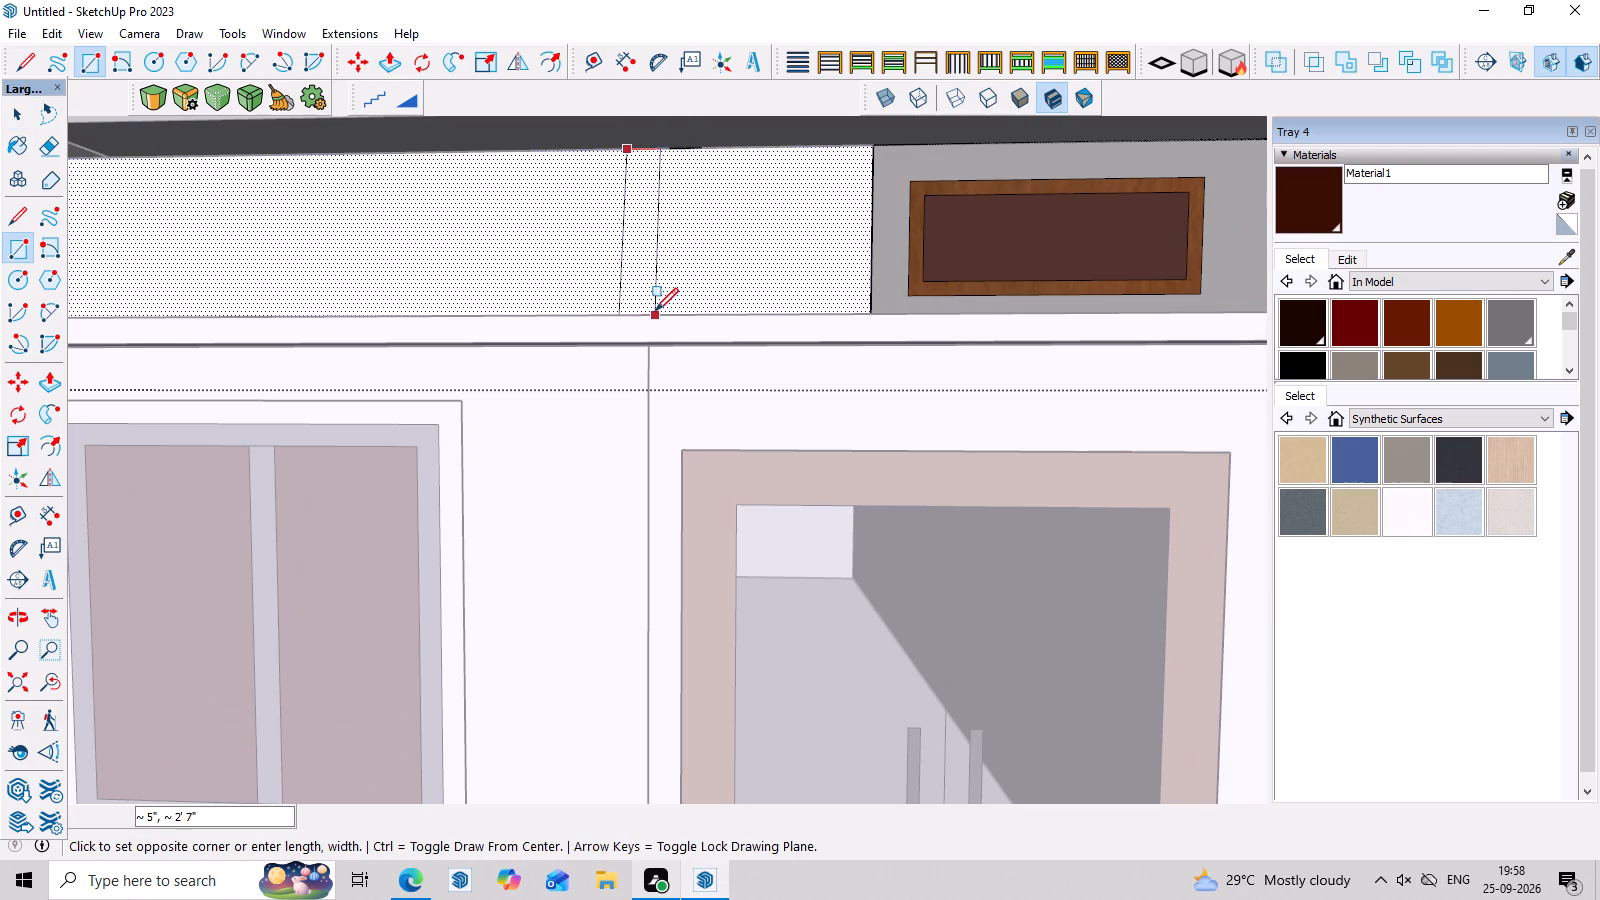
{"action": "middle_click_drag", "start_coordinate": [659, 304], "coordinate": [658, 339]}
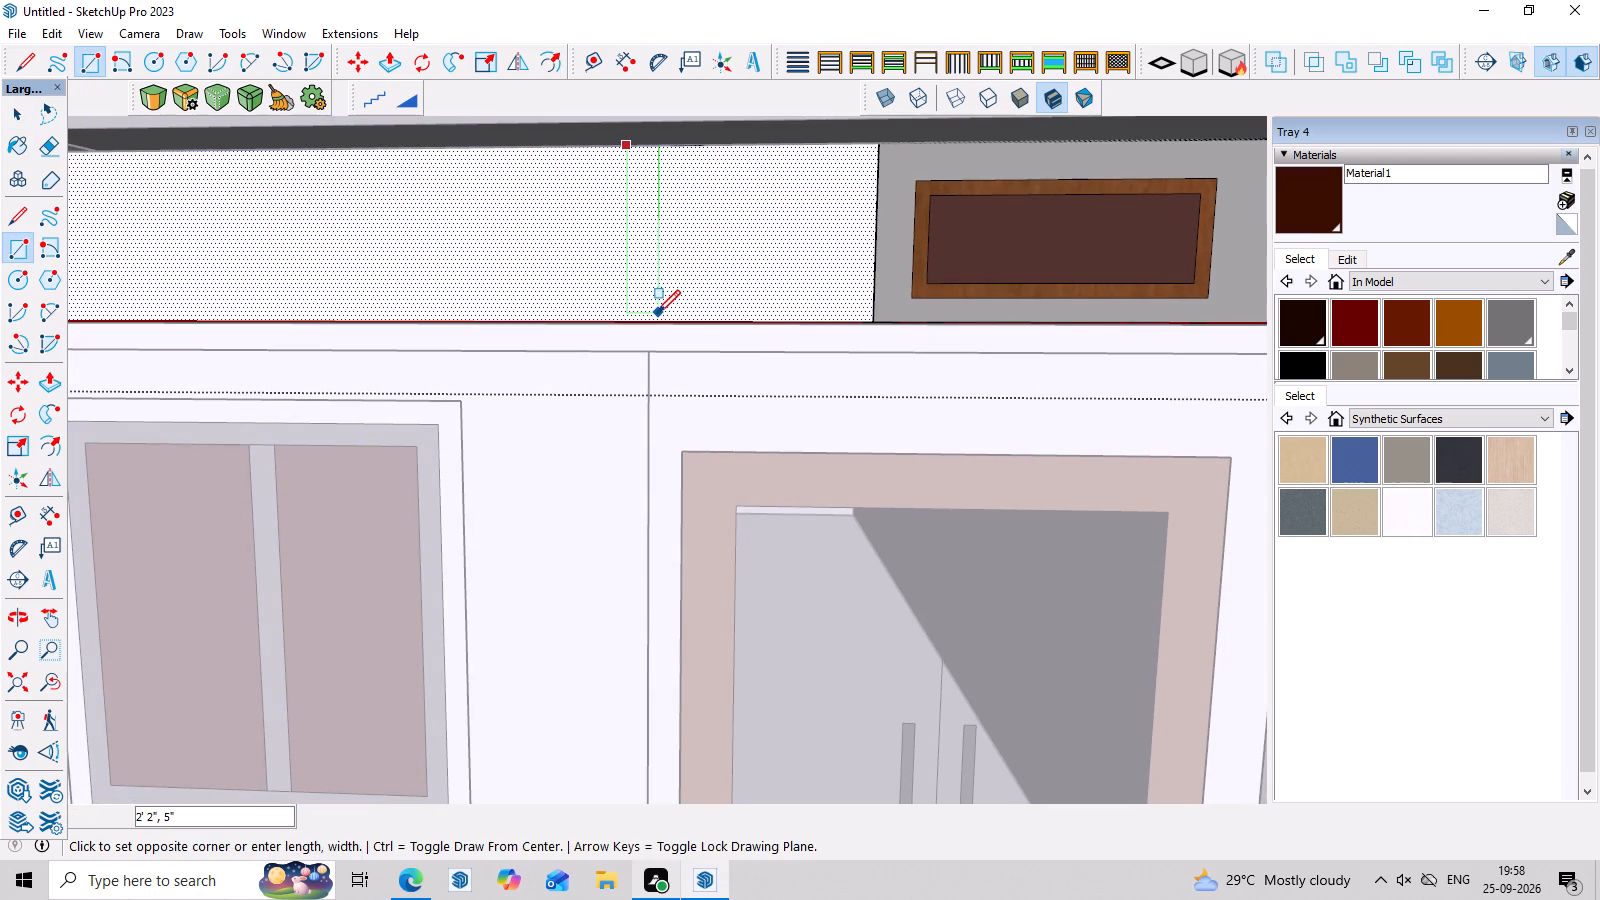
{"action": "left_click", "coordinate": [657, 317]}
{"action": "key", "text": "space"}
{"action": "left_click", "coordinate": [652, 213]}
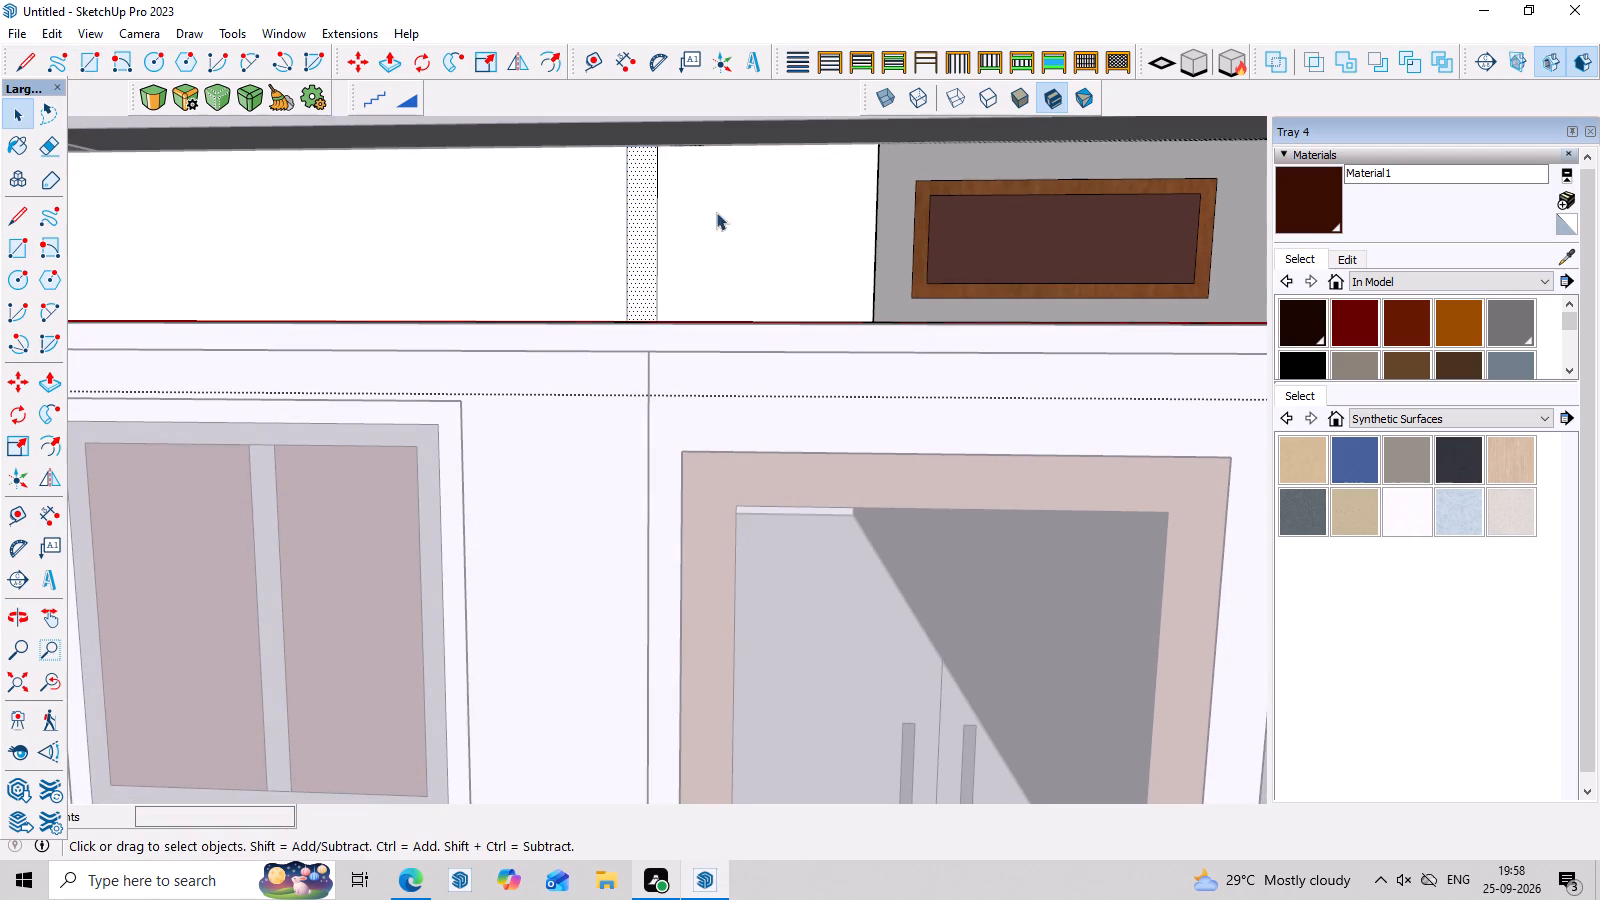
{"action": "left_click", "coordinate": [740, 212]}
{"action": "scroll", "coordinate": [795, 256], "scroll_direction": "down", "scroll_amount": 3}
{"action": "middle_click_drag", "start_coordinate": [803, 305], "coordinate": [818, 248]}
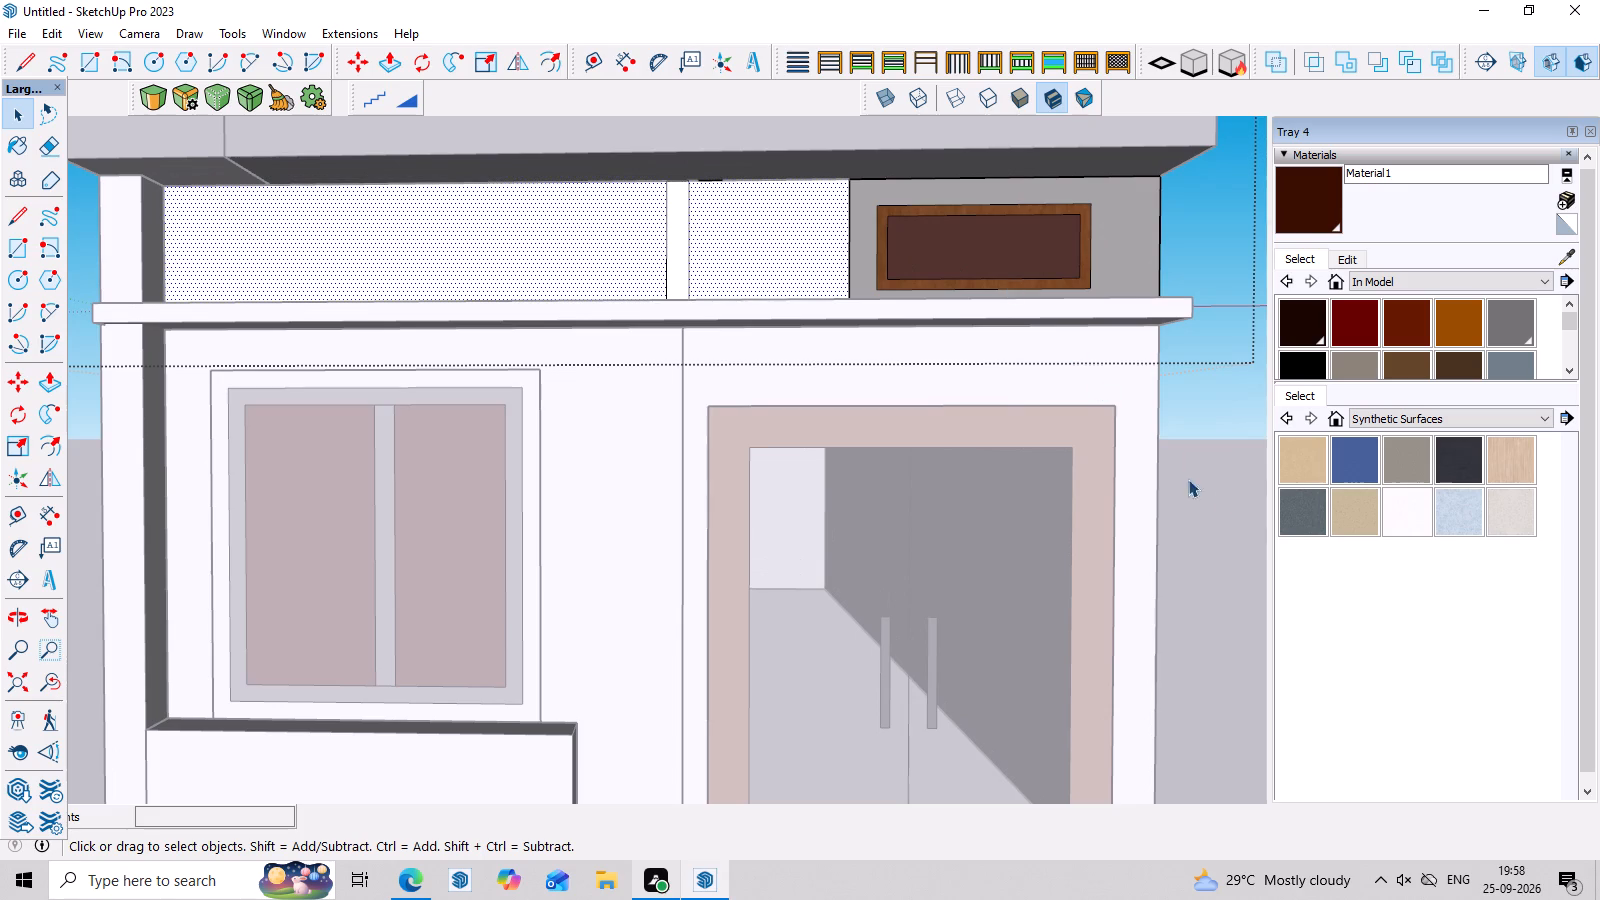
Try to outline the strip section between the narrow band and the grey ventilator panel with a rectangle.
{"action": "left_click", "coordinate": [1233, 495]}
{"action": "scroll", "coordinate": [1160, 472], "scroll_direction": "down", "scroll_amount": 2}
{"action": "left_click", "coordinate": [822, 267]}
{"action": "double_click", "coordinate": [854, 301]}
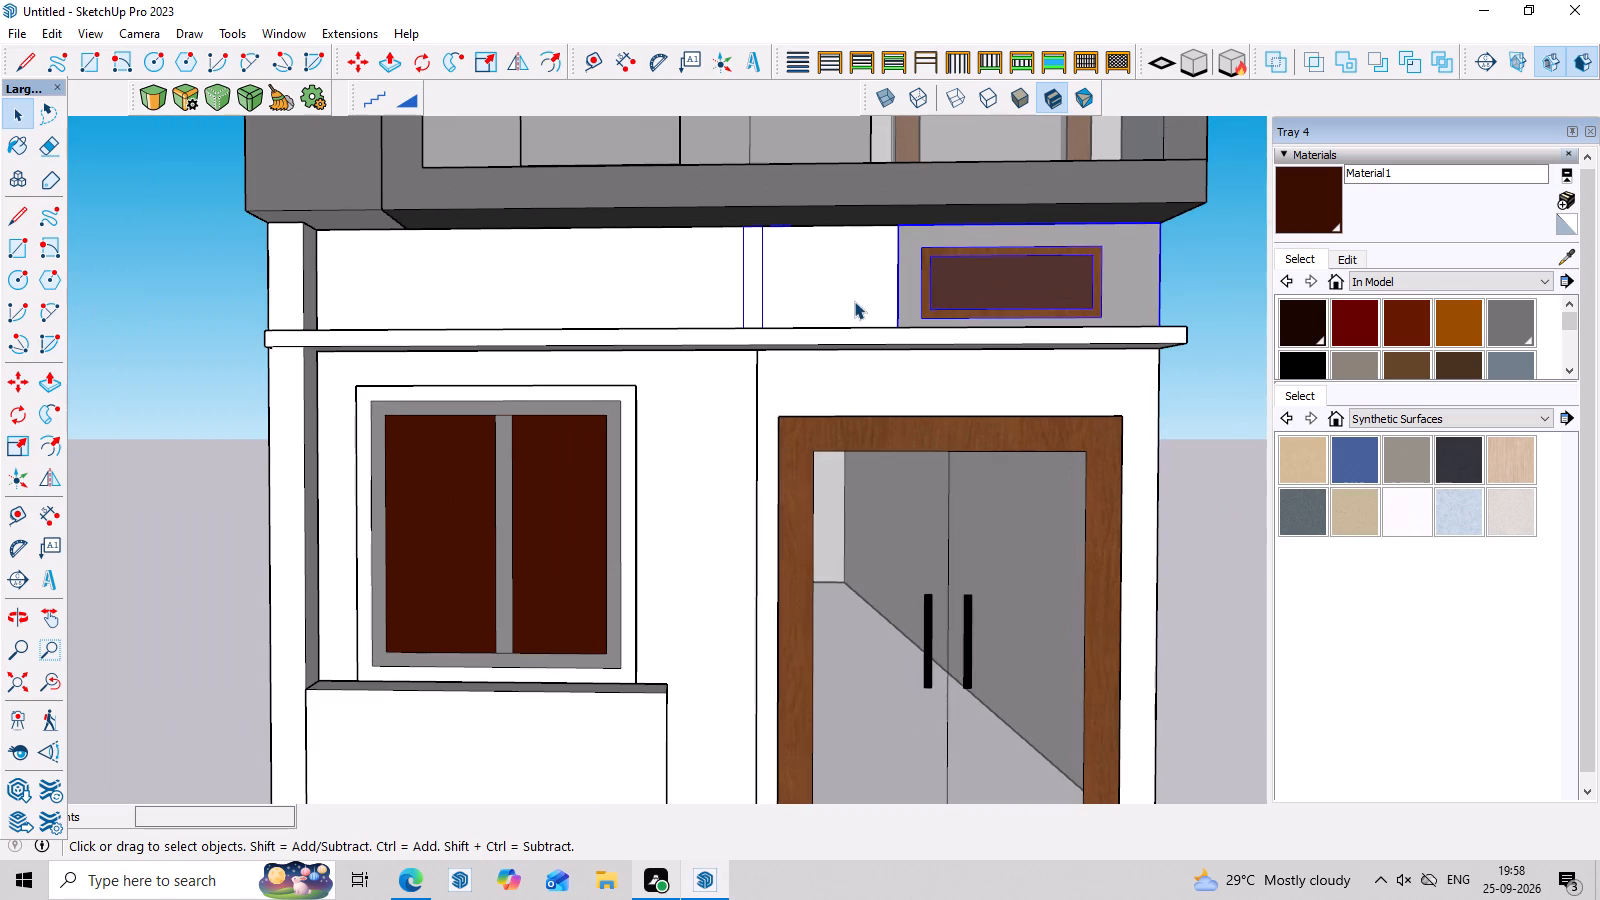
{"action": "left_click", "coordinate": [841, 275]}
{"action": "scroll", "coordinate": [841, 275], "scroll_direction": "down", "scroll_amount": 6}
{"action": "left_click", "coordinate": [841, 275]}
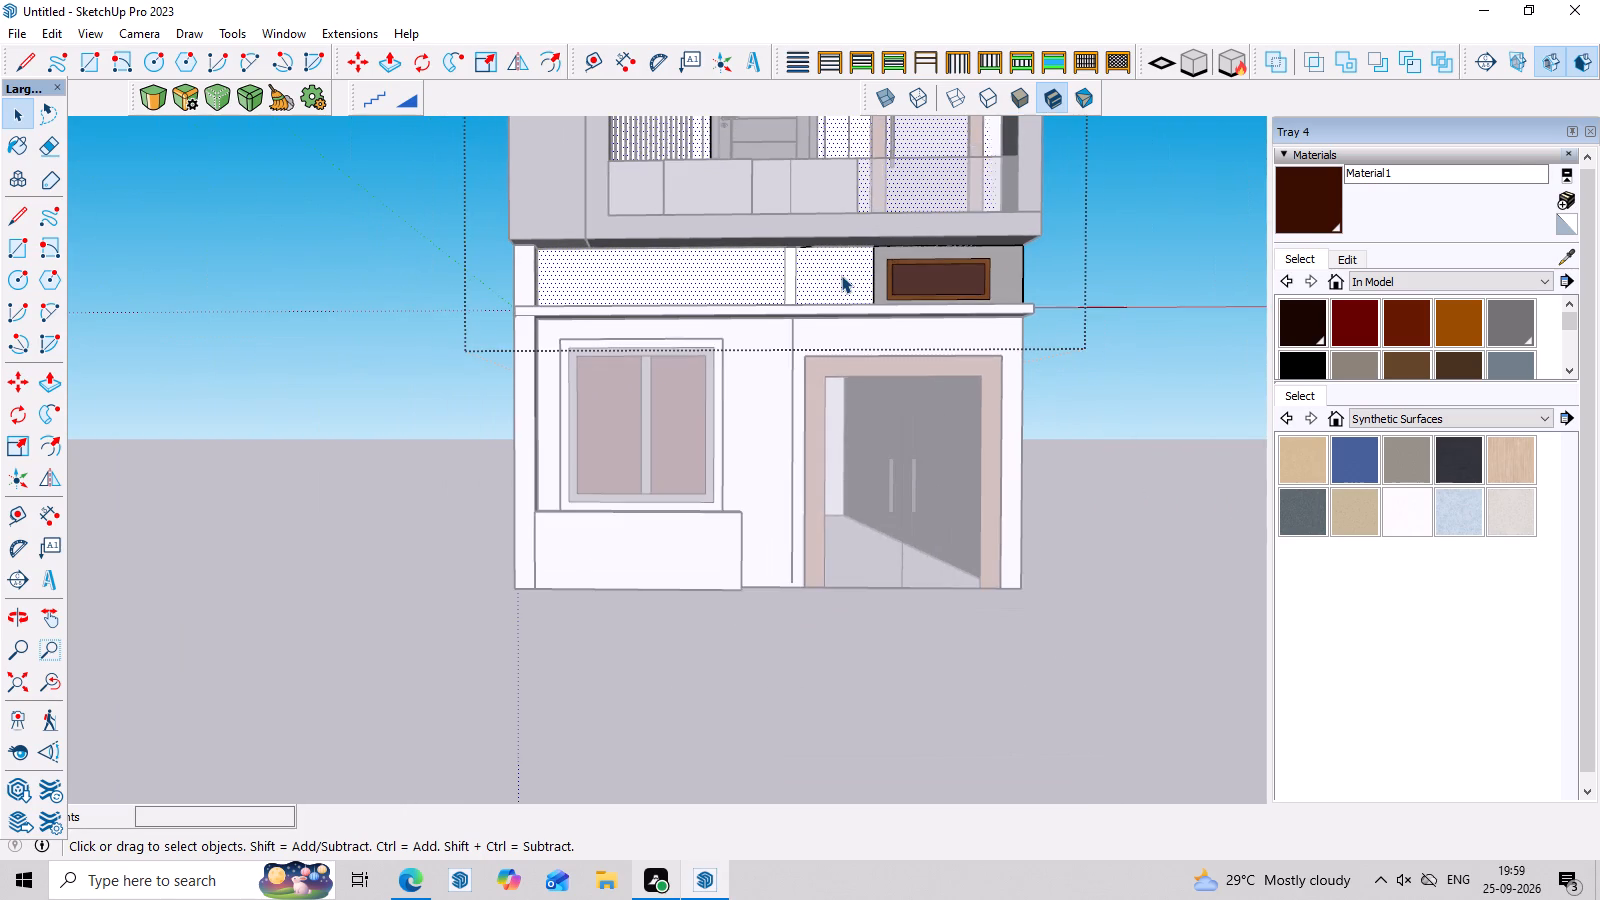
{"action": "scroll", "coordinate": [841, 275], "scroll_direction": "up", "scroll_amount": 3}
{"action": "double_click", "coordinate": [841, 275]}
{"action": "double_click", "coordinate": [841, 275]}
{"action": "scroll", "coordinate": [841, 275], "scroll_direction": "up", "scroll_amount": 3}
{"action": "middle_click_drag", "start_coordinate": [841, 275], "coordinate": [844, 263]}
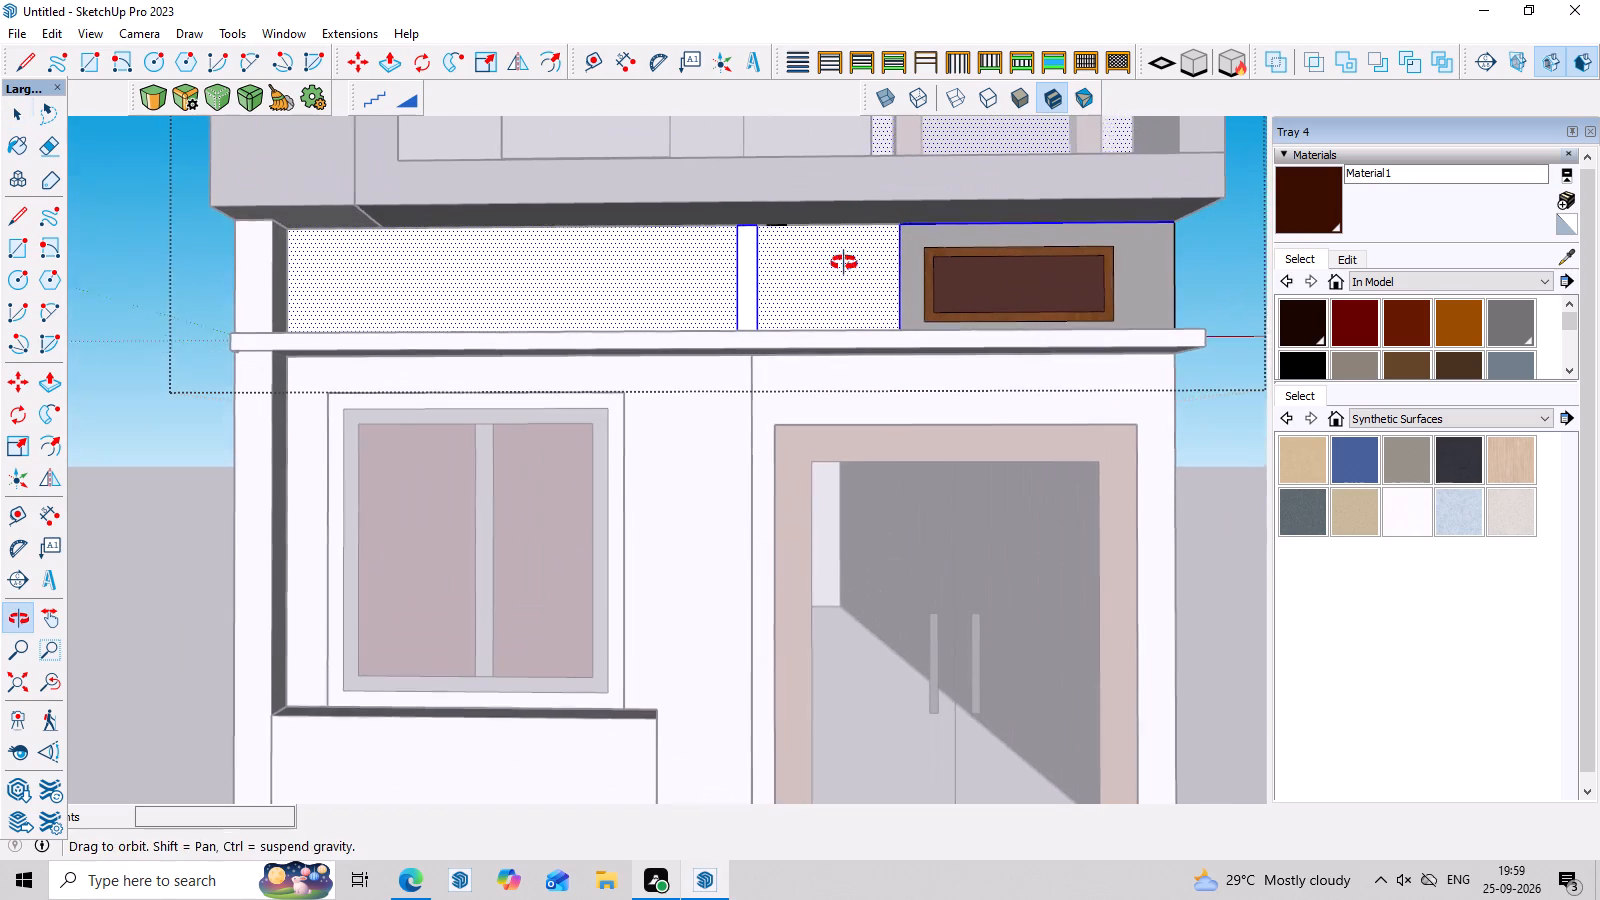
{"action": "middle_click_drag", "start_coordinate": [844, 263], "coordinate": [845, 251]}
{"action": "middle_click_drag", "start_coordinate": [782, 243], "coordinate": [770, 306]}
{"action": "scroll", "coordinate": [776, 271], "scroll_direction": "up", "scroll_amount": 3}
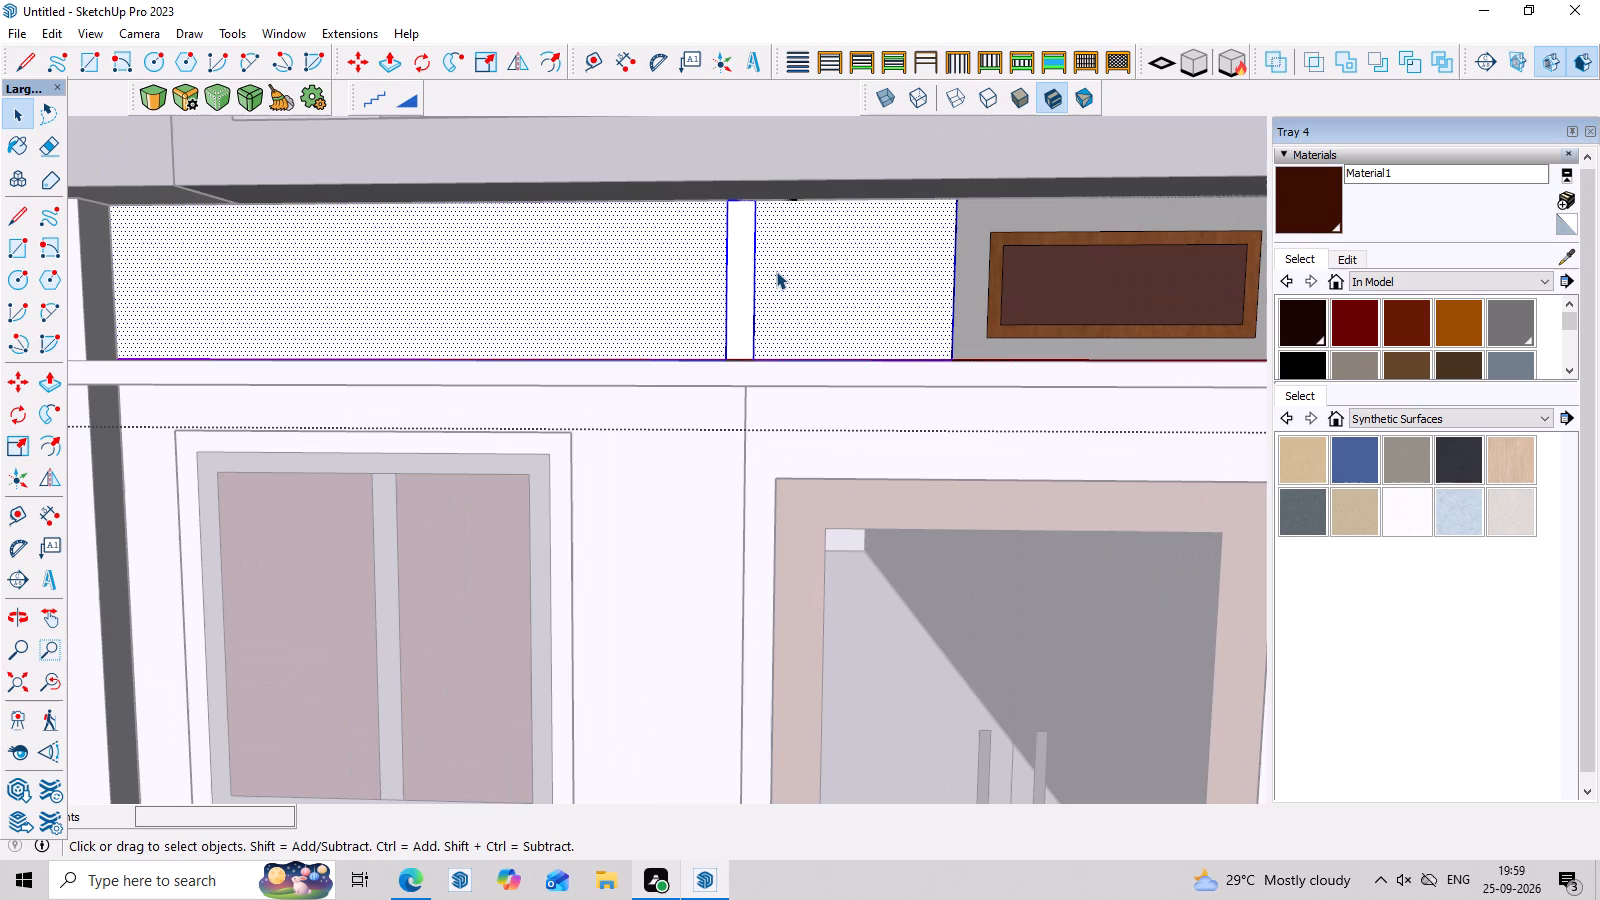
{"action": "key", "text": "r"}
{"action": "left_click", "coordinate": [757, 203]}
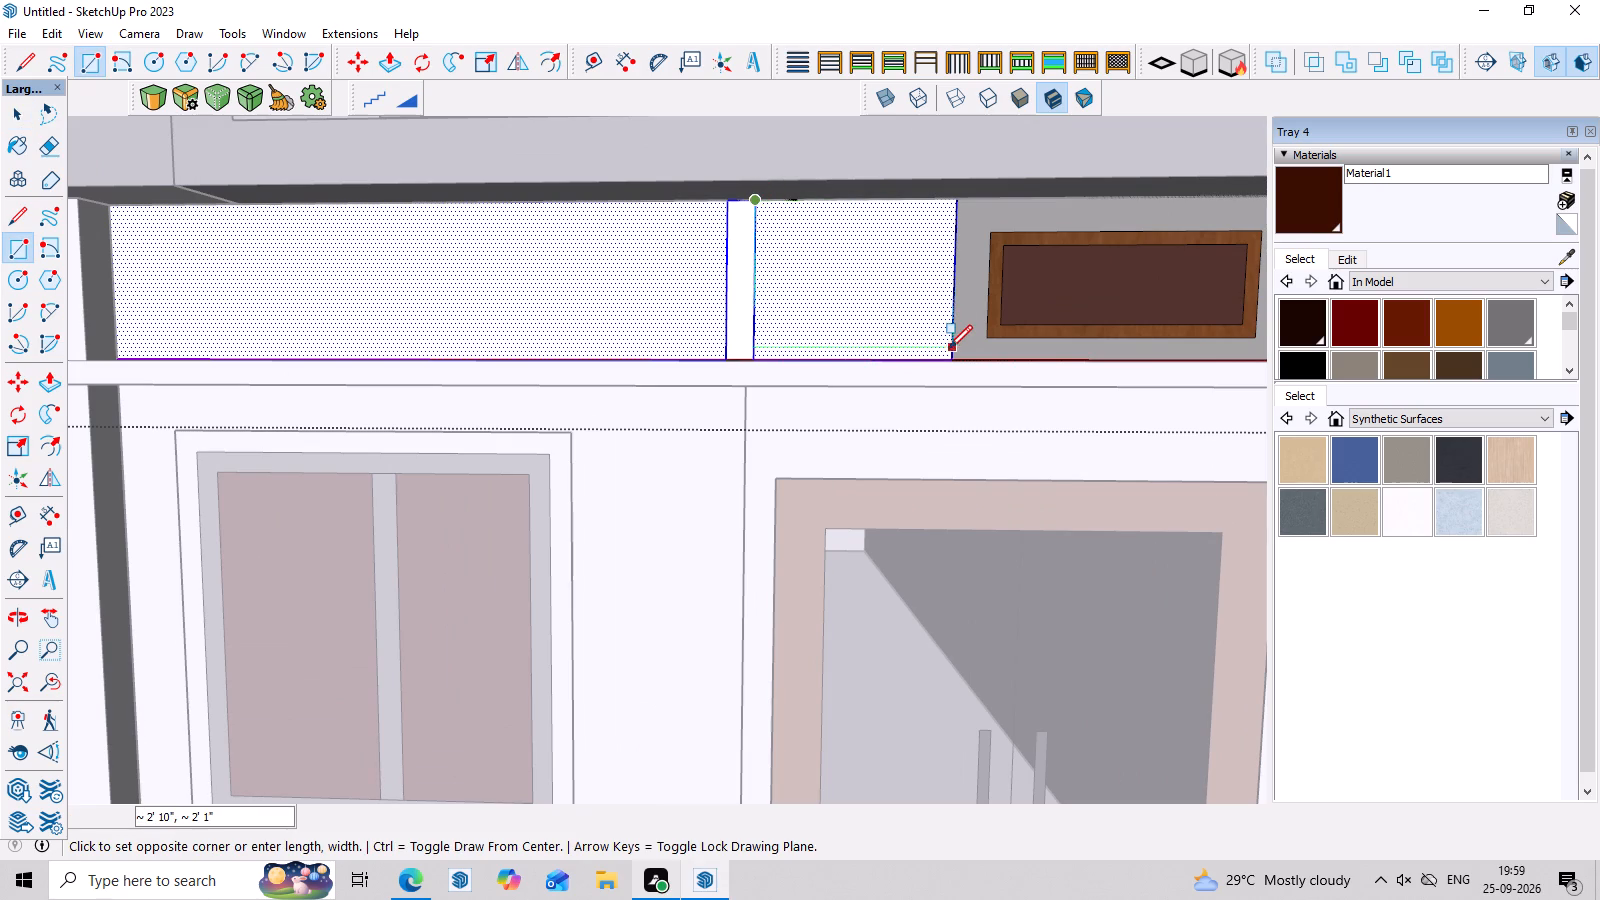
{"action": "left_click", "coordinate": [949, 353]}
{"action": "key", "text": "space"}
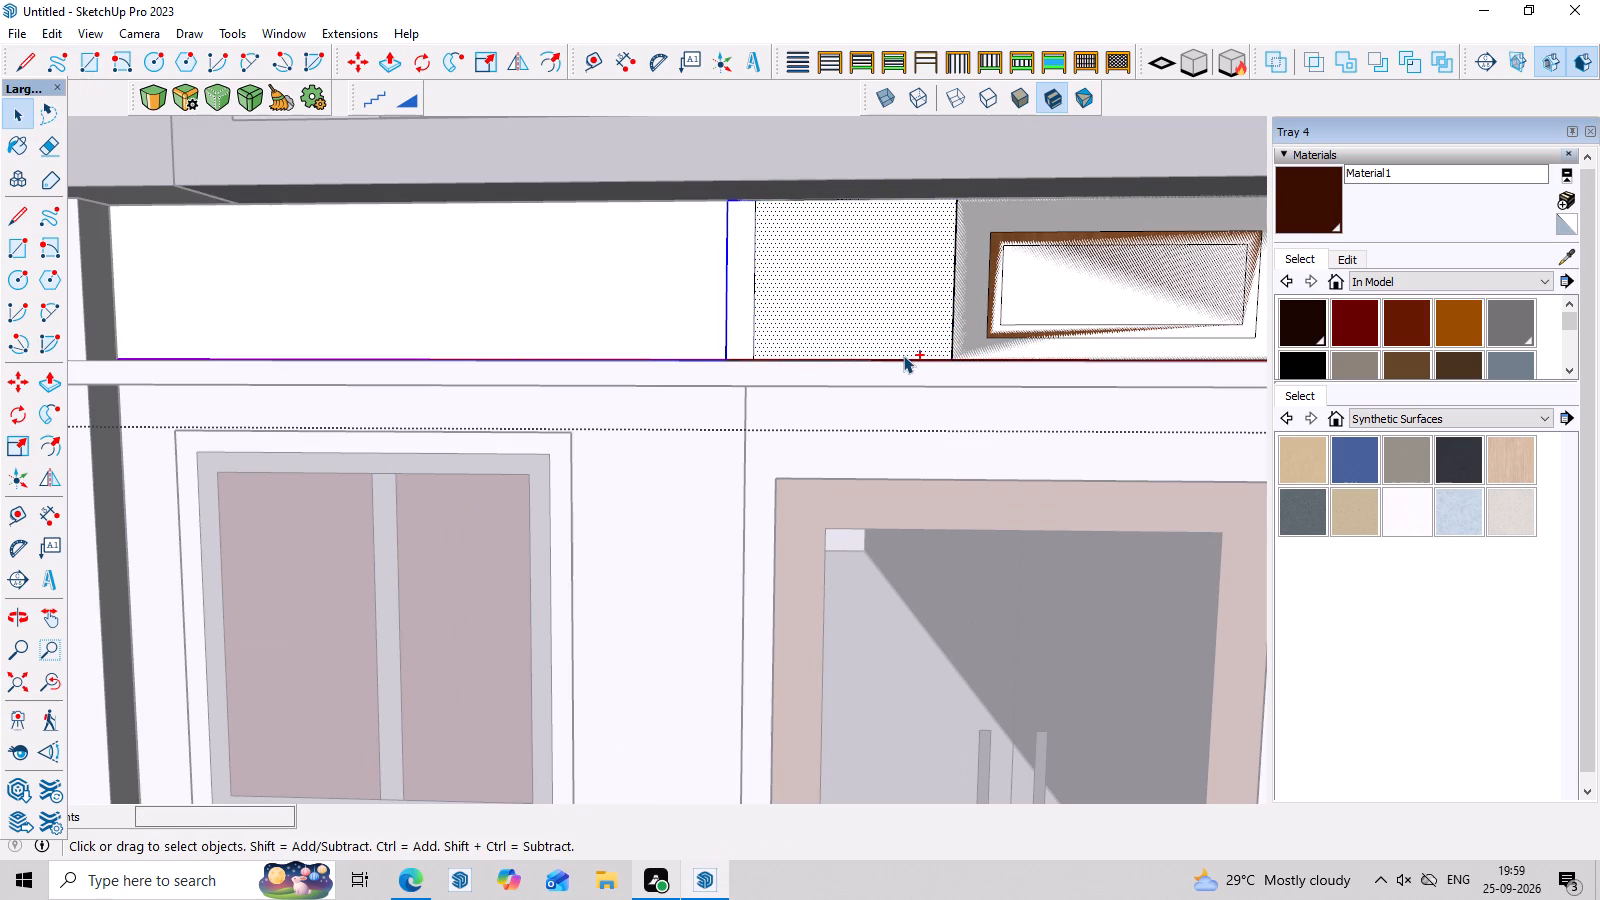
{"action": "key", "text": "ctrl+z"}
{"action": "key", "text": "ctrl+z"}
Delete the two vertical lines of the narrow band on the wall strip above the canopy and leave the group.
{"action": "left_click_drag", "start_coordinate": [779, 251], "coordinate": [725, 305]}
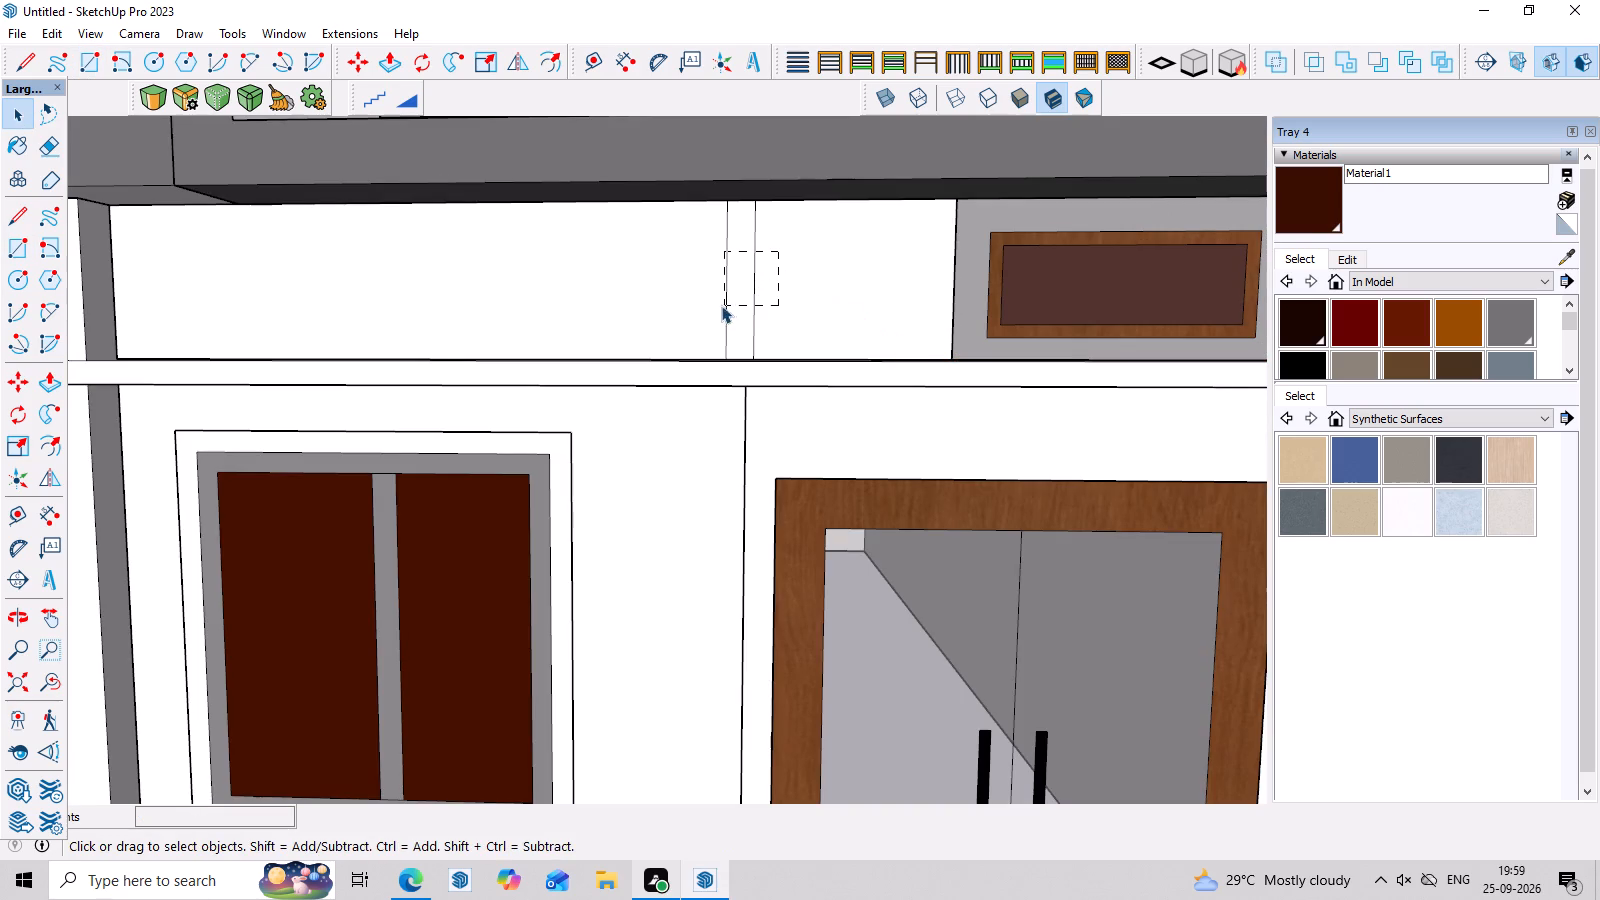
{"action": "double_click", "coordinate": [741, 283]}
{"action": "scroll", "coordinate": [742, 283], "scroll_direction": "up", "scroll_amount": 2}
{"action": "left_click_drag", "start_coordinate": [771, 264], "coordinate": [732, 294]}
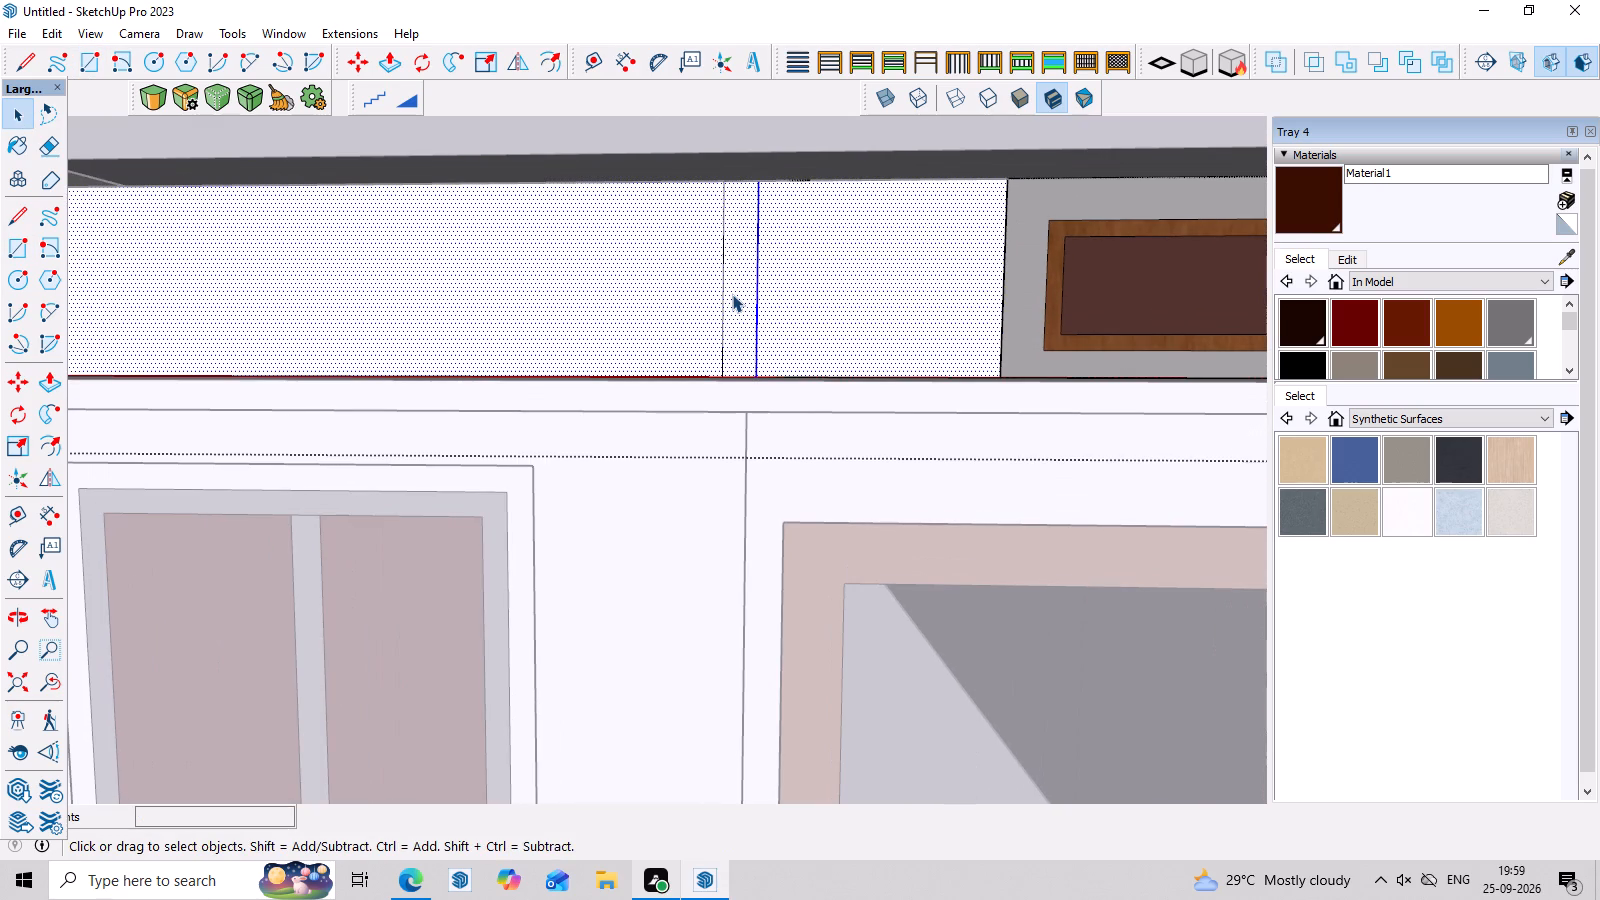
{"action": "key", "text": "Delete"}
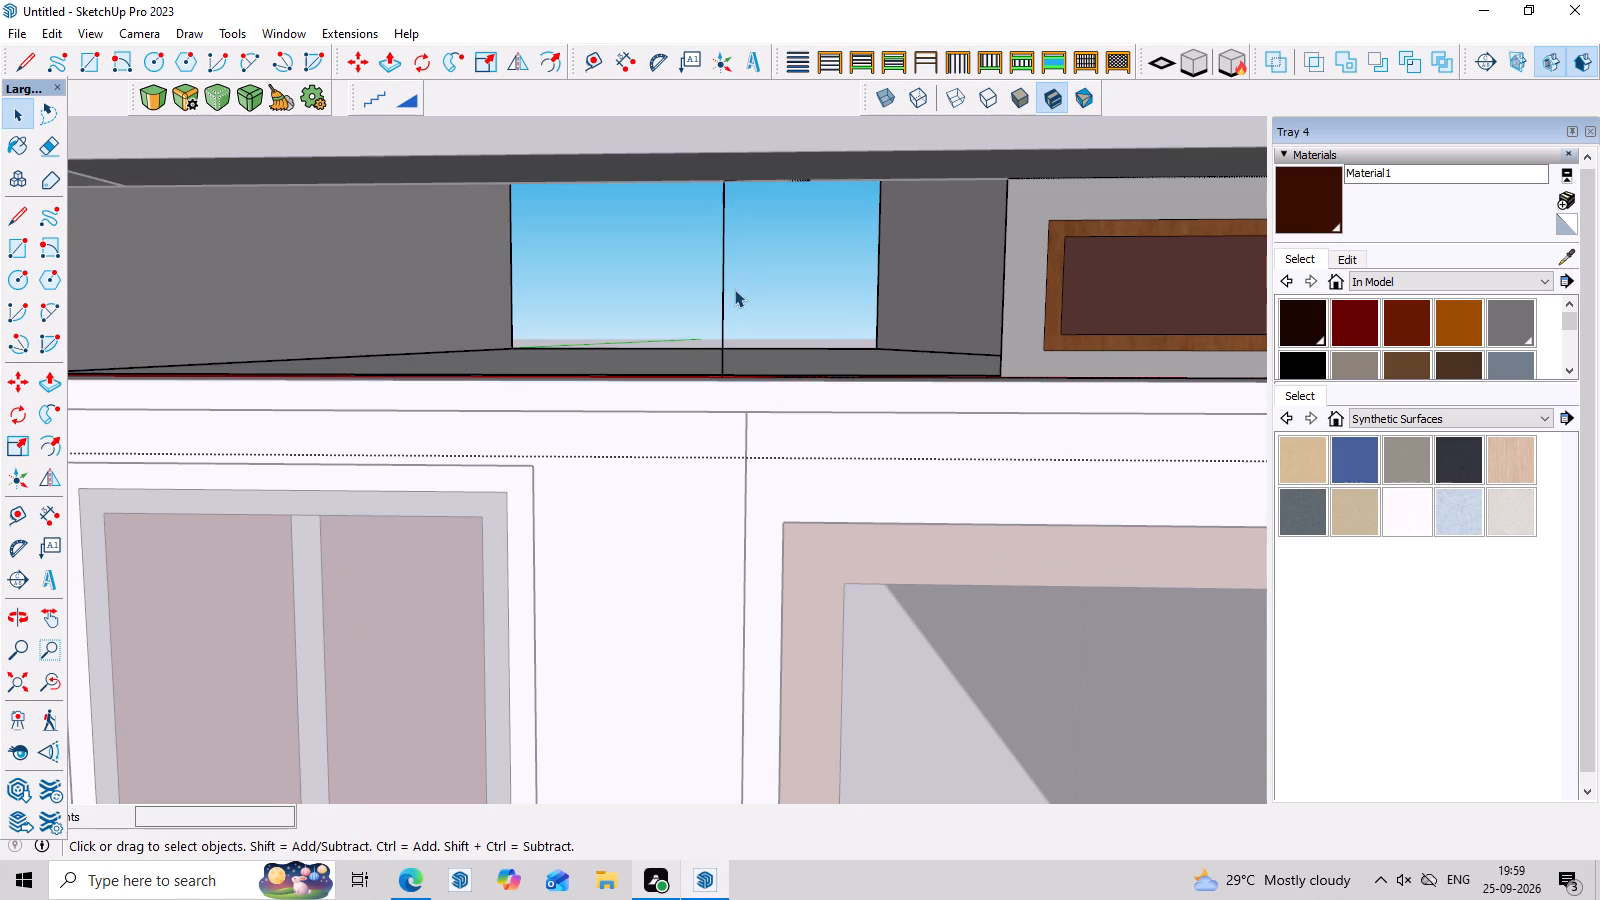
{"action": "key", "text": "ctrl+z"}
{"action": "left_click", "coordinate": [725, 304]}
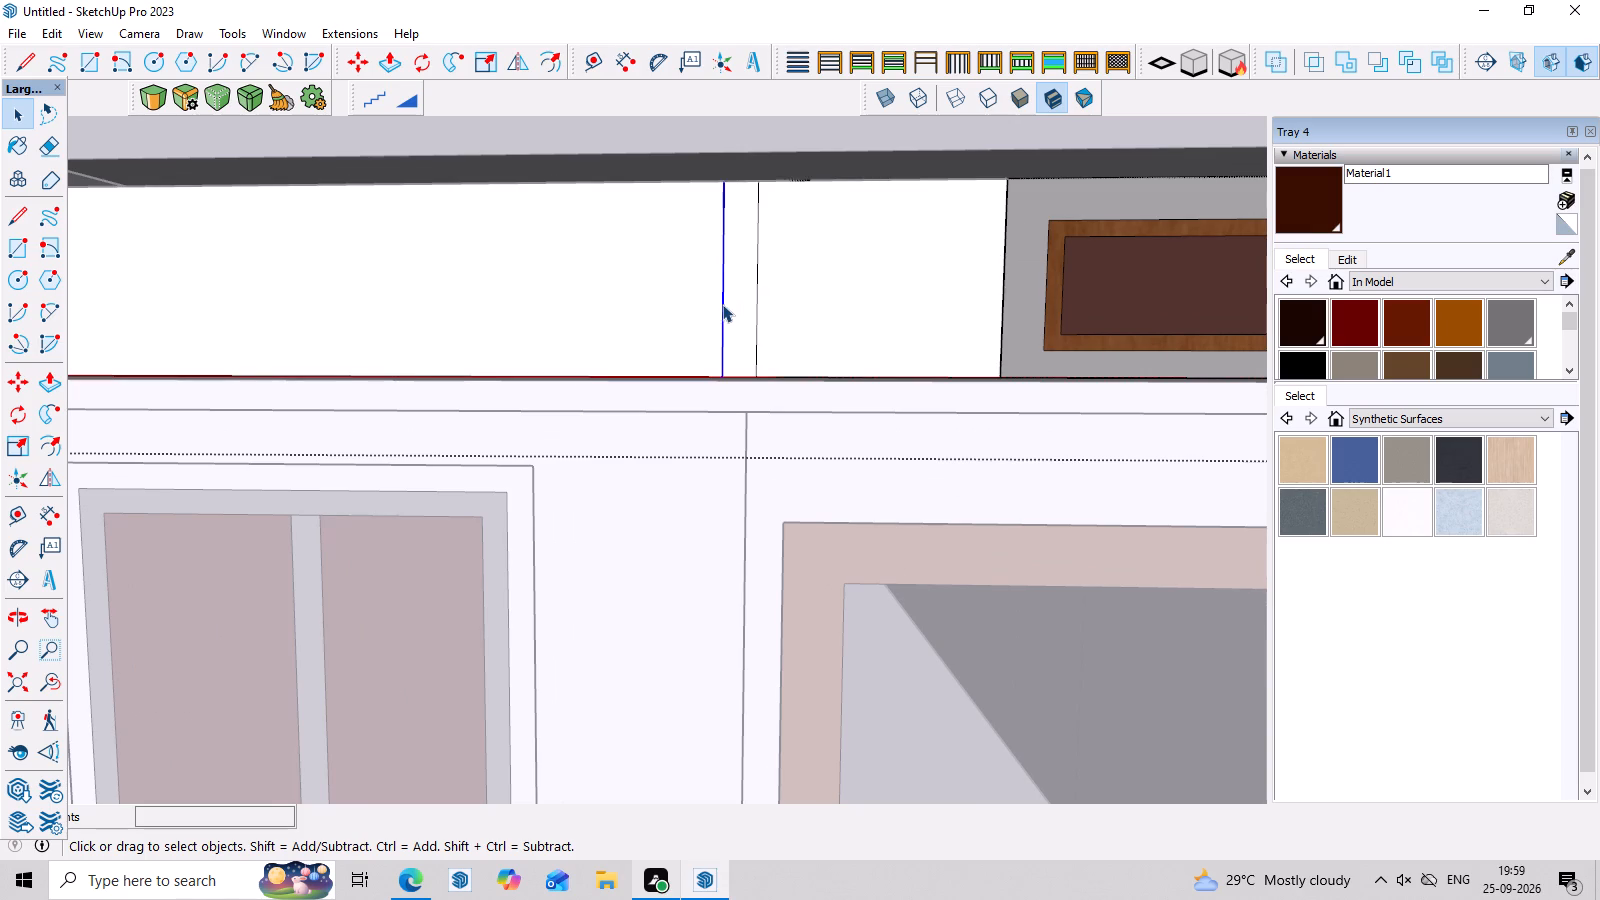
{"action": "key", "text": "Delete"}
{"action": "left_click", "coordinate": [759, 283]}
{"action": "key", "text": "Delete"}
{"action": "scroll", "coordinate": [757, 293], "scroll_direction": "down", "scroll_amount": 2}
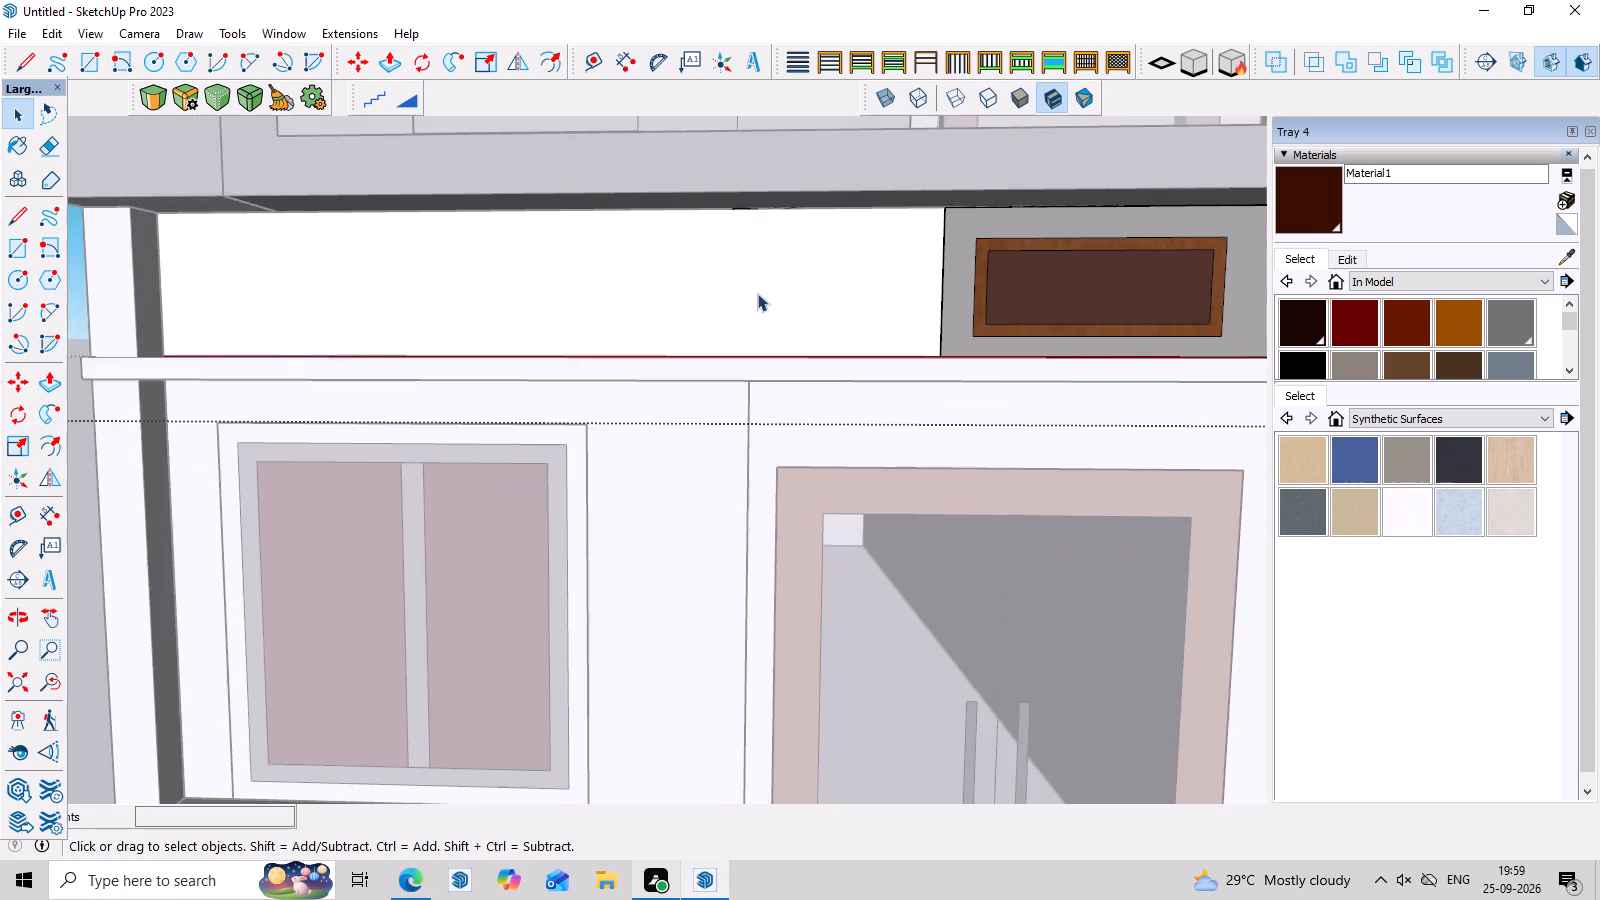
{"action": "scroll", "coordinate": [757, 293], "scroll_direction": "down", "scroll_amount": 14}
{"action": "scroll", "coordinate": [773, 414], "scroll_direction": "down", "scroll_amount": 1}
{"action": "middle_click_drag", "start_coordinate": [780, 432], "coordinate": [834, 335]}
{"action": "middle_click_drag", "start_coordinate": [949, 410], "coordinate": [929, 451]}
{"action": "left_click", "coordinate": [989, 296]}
Browse the Tile material collection for a finish for the ground-floor front wall.
{"action": "middle_click_drag", "start_coordinate": [984, 338], "coordinate": [912, 380]}
{"action": "scroll", "coordinate": [872, 435], "scroll_direction": "up", "scroll_amount": 3}
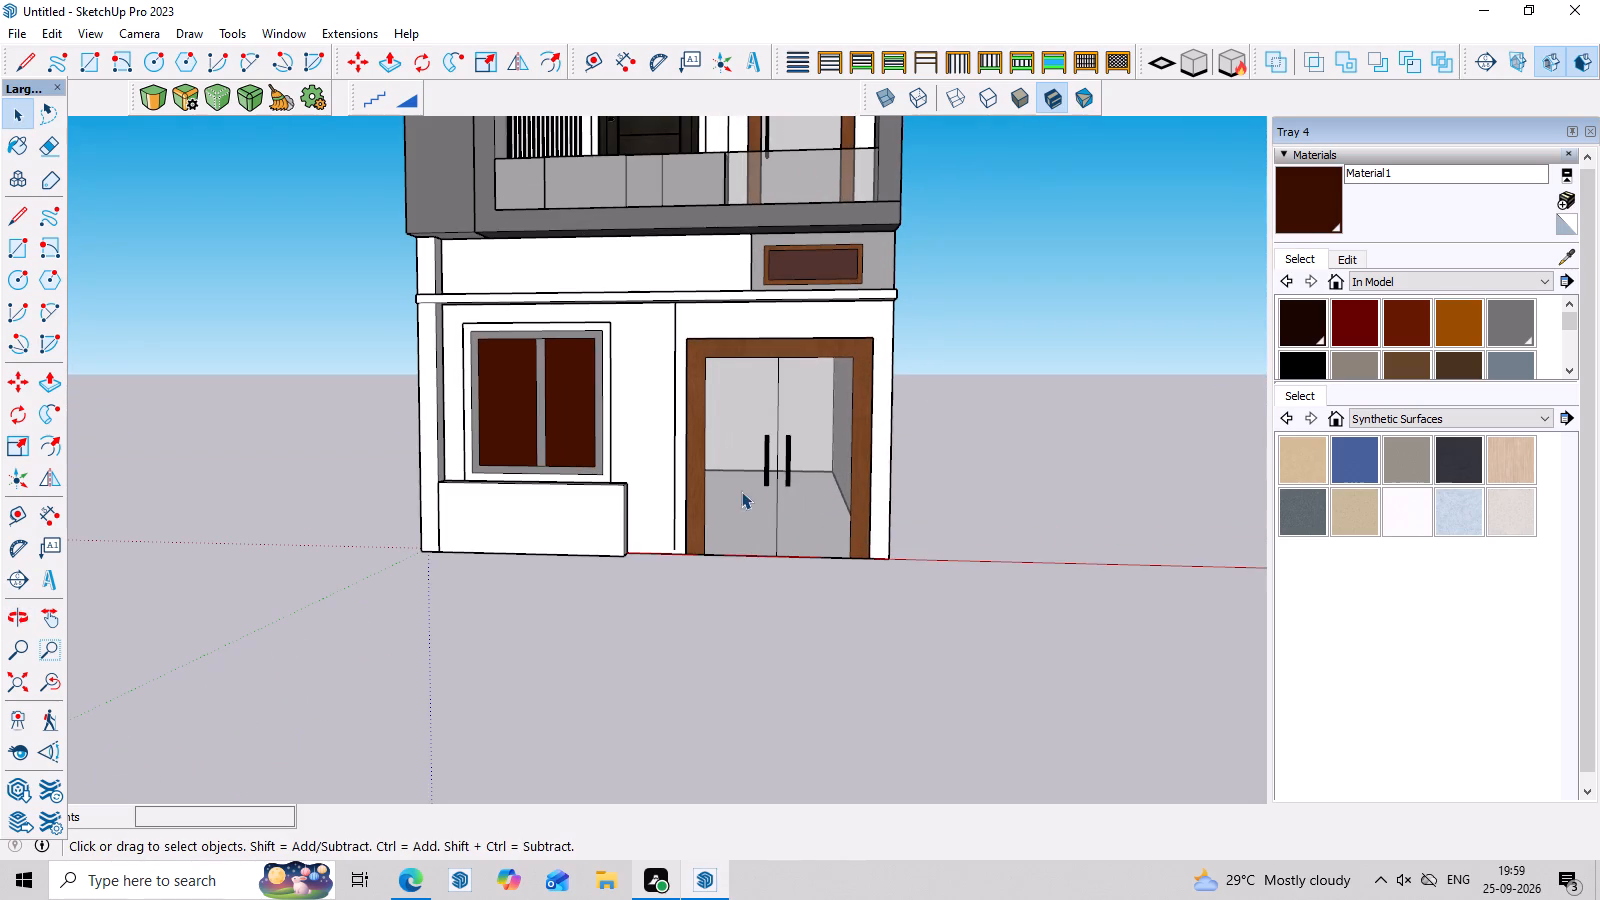
{"action": "left_click", "coordinate": [1458, 427]}
{"action": "scroll", "coordinate": [1423, 558], "scroll_direction": "up", "scroll_amount": 3}
{"action": "scroll", "coordinate": [1417, 557], "scroll_direction": "down", "scroll_amount": 6}
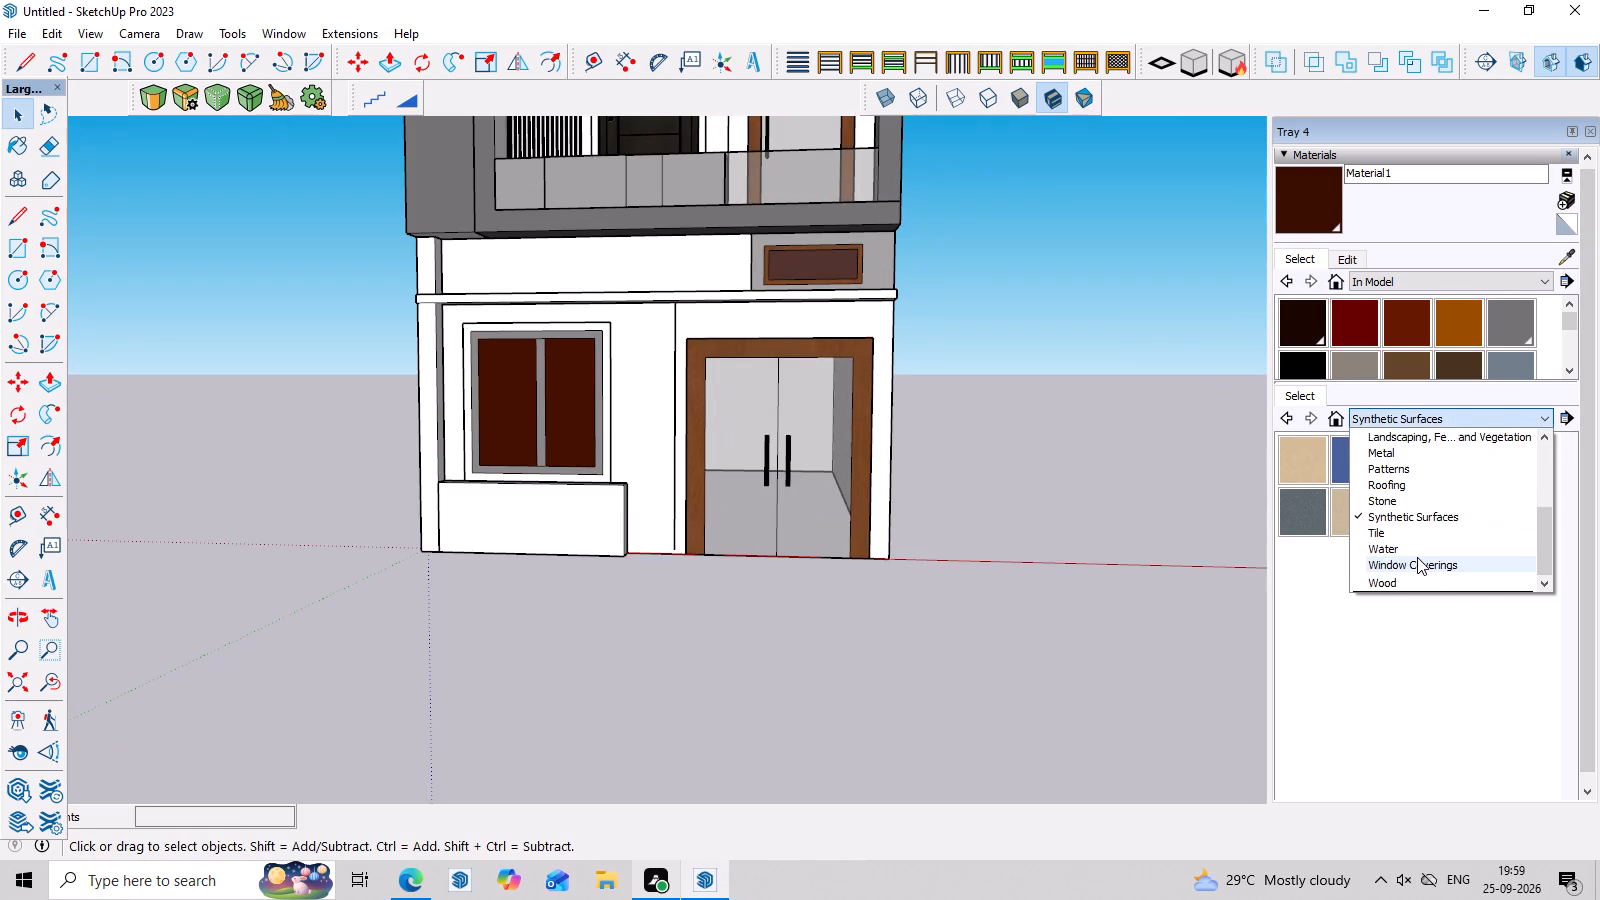
{"action": "left_click", "coordinate": [1414, 537]}
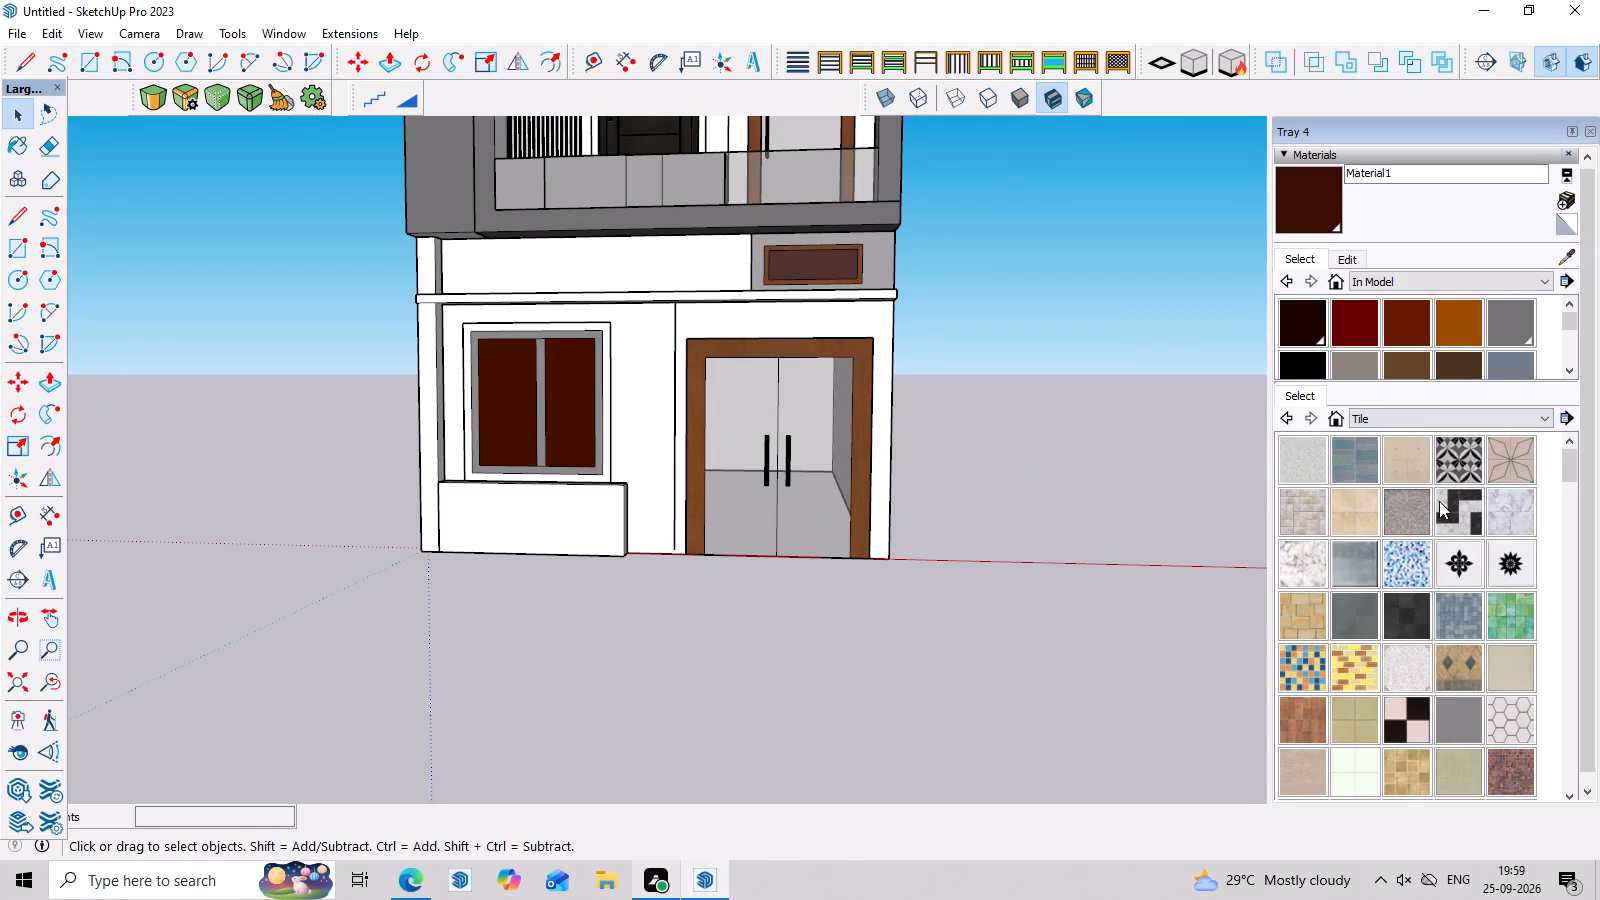
{"action": "scroll", "coordinate": [1352, 565], "scroll_direction": "down", "scroll_amount": 5}
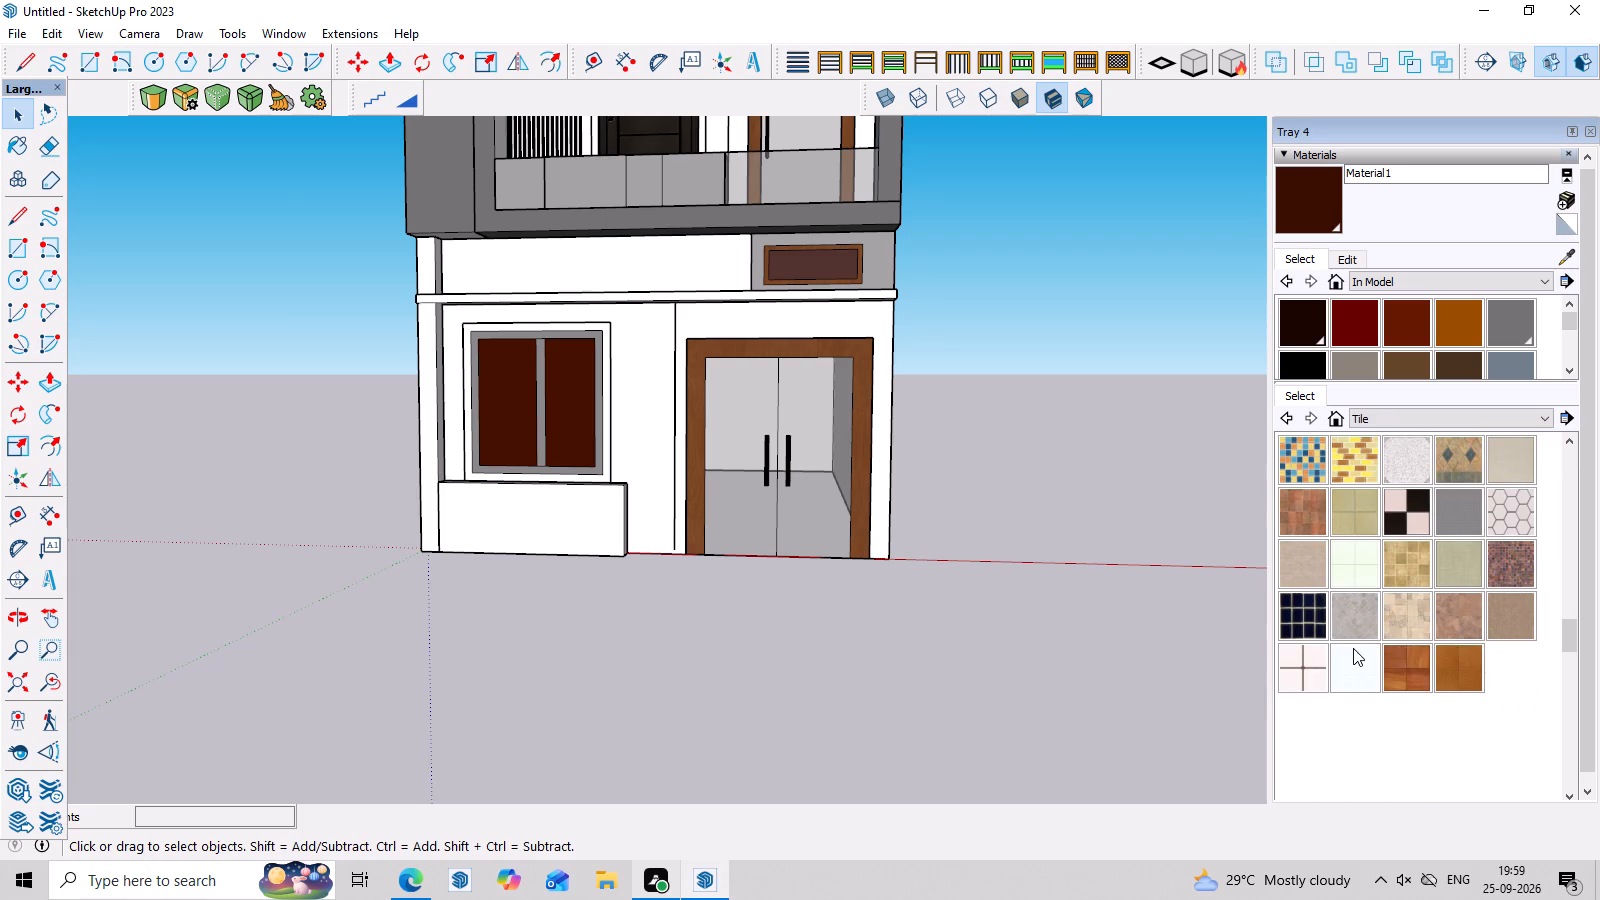
{"action": "scroll", "coordinate": [1473, 555], "scroll_direction": "up", "scroll_amount": 4}
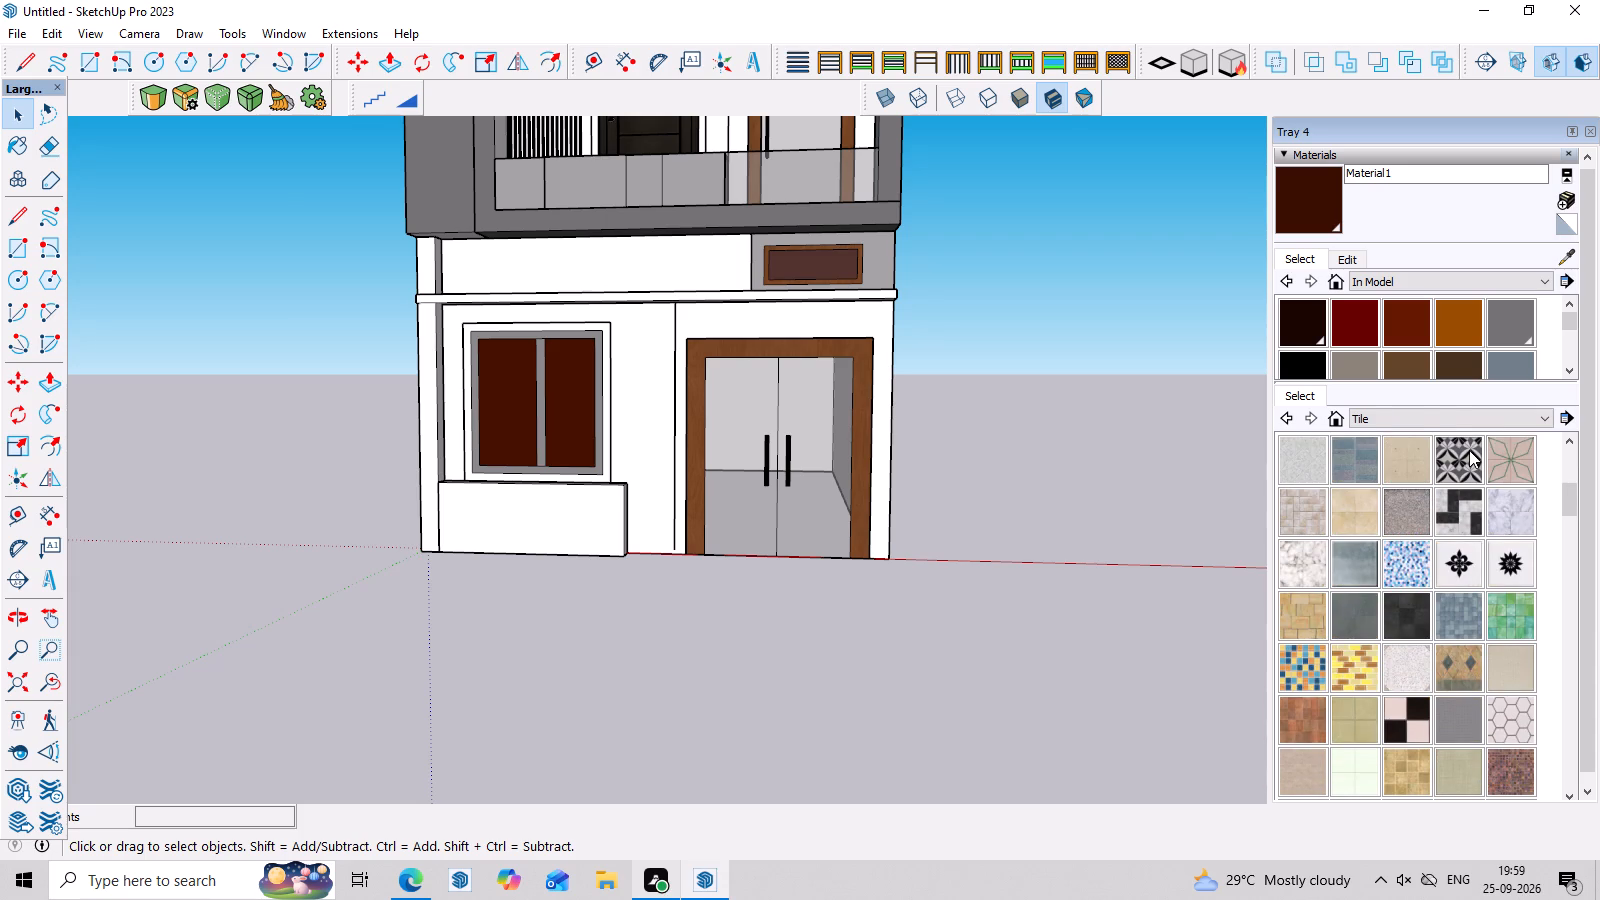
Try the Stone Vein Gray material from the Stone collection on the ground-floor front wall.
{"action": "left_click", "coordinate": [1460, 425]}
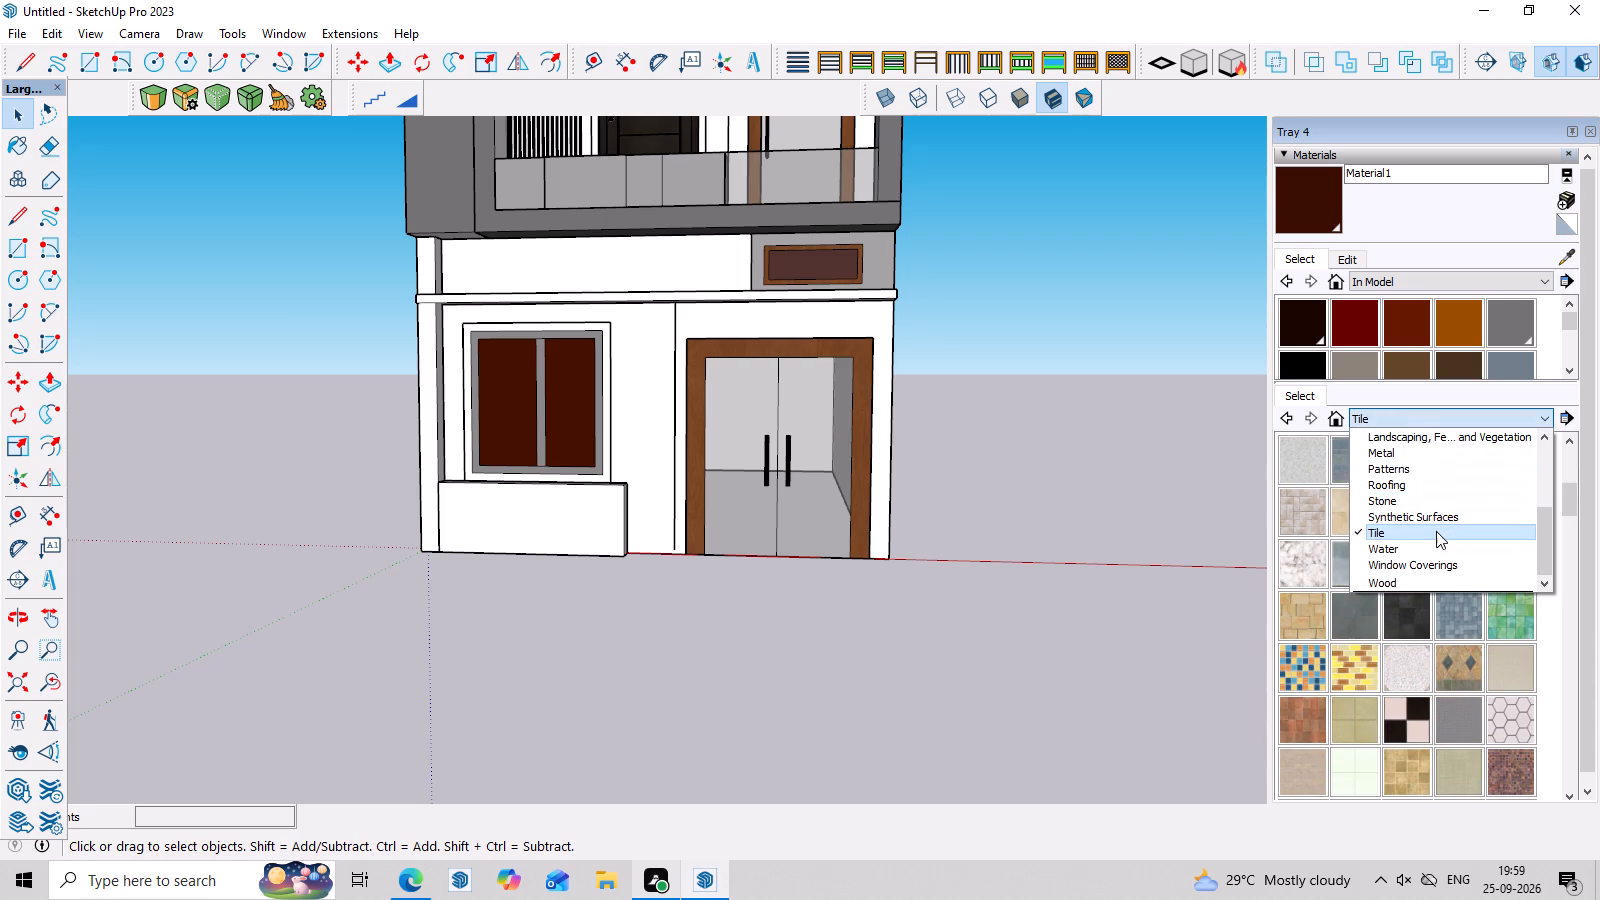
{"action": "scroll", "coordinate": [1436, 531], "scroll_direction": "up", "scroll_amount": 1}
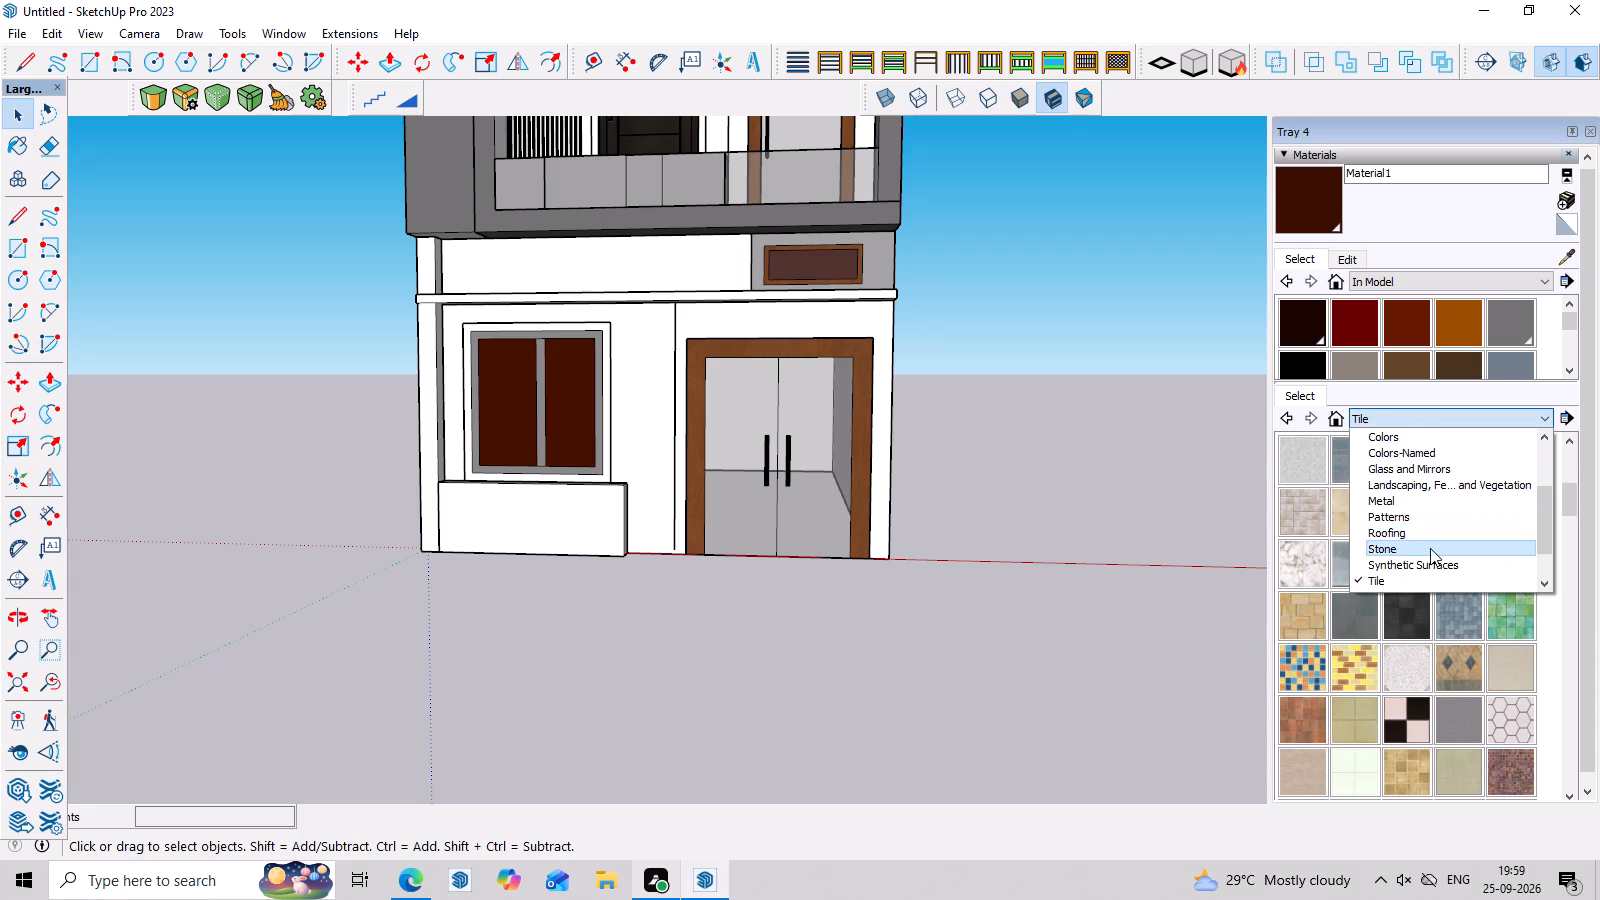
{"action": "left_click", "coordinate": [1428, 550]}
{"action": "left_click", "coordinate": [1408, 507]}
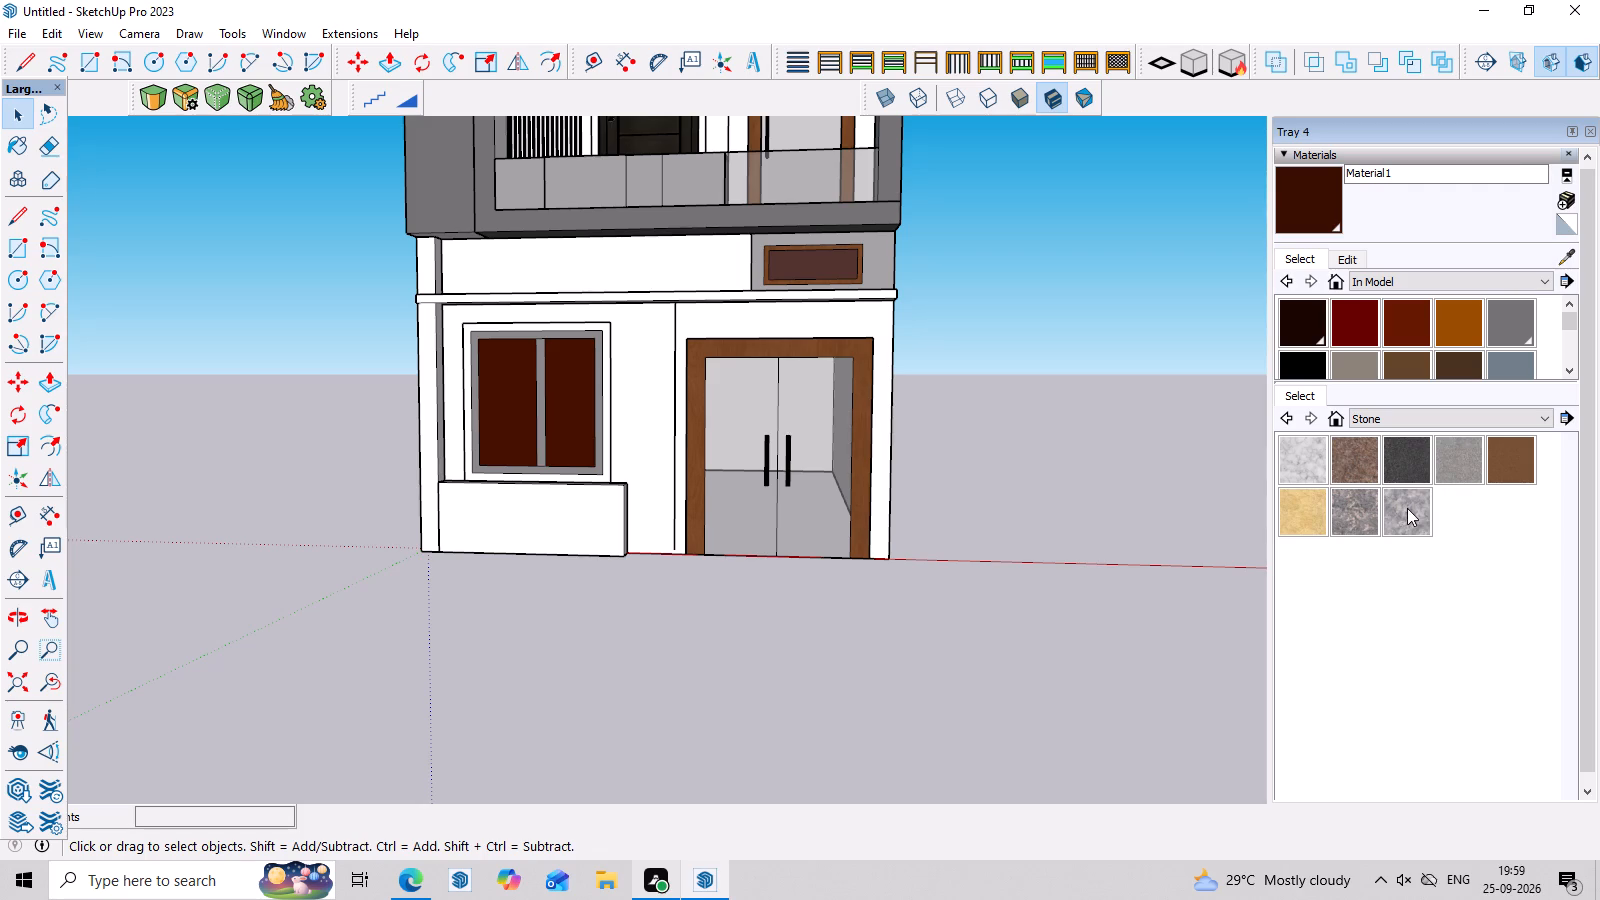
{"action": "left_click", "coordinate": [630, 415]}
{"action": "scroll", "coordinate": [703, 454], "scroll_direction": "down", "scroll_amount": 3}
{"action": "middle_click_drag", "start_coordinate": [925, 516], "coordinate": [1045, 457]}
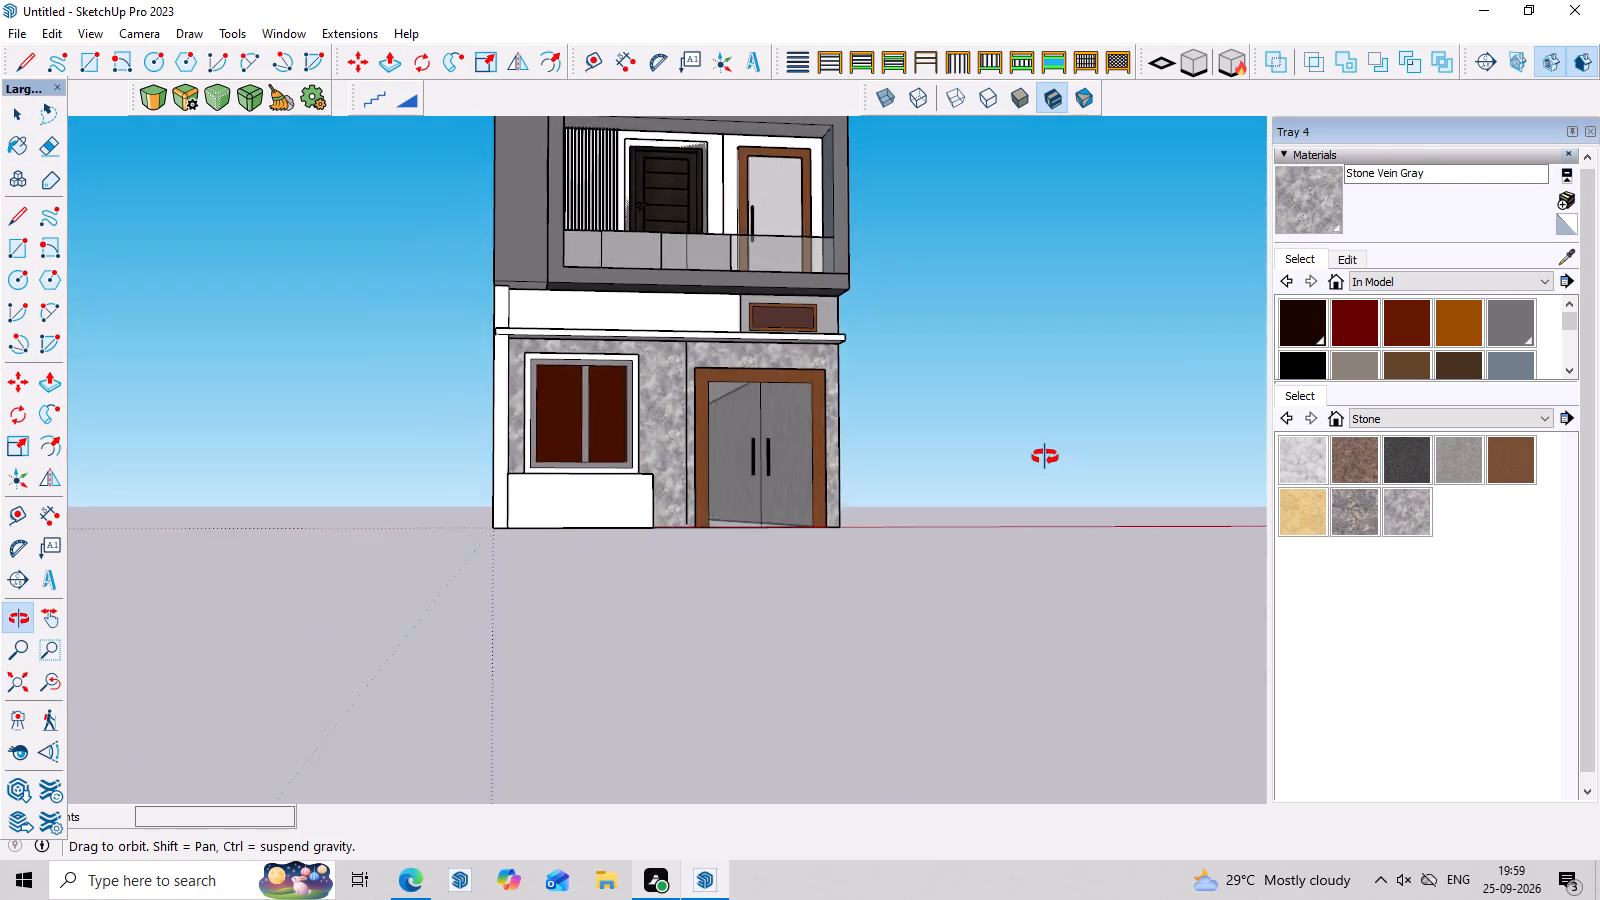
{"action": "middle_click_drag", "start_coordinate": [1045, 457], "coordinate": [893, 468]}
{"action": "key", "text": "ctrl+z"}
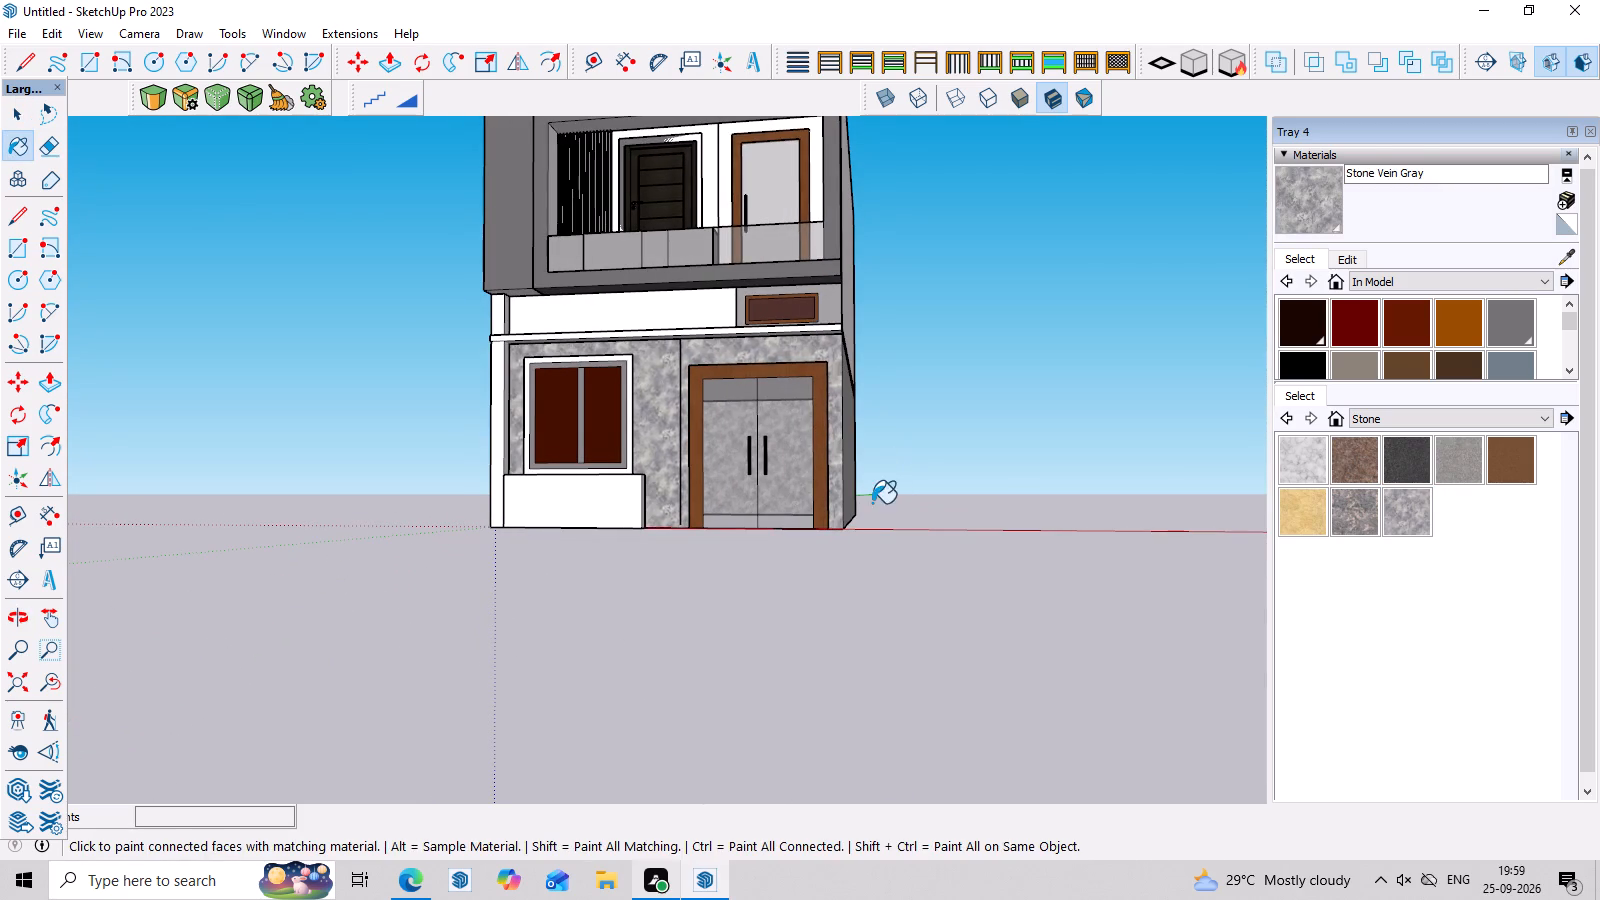
Delete the vertical dividing line between the window and the door on the ground-floor front wall.
{"action": "middle_click_drag", "start_coordinate": [631, 453], "coordinate": [704, 487]}
{"action": "scroll", "coordinate": [690, 537], "scroll_direction": "up", "scroll_amount": 5}
{"action": "middle_click_drag", "start_coordinate": [746, 535], "coordinate": [749, 557]}
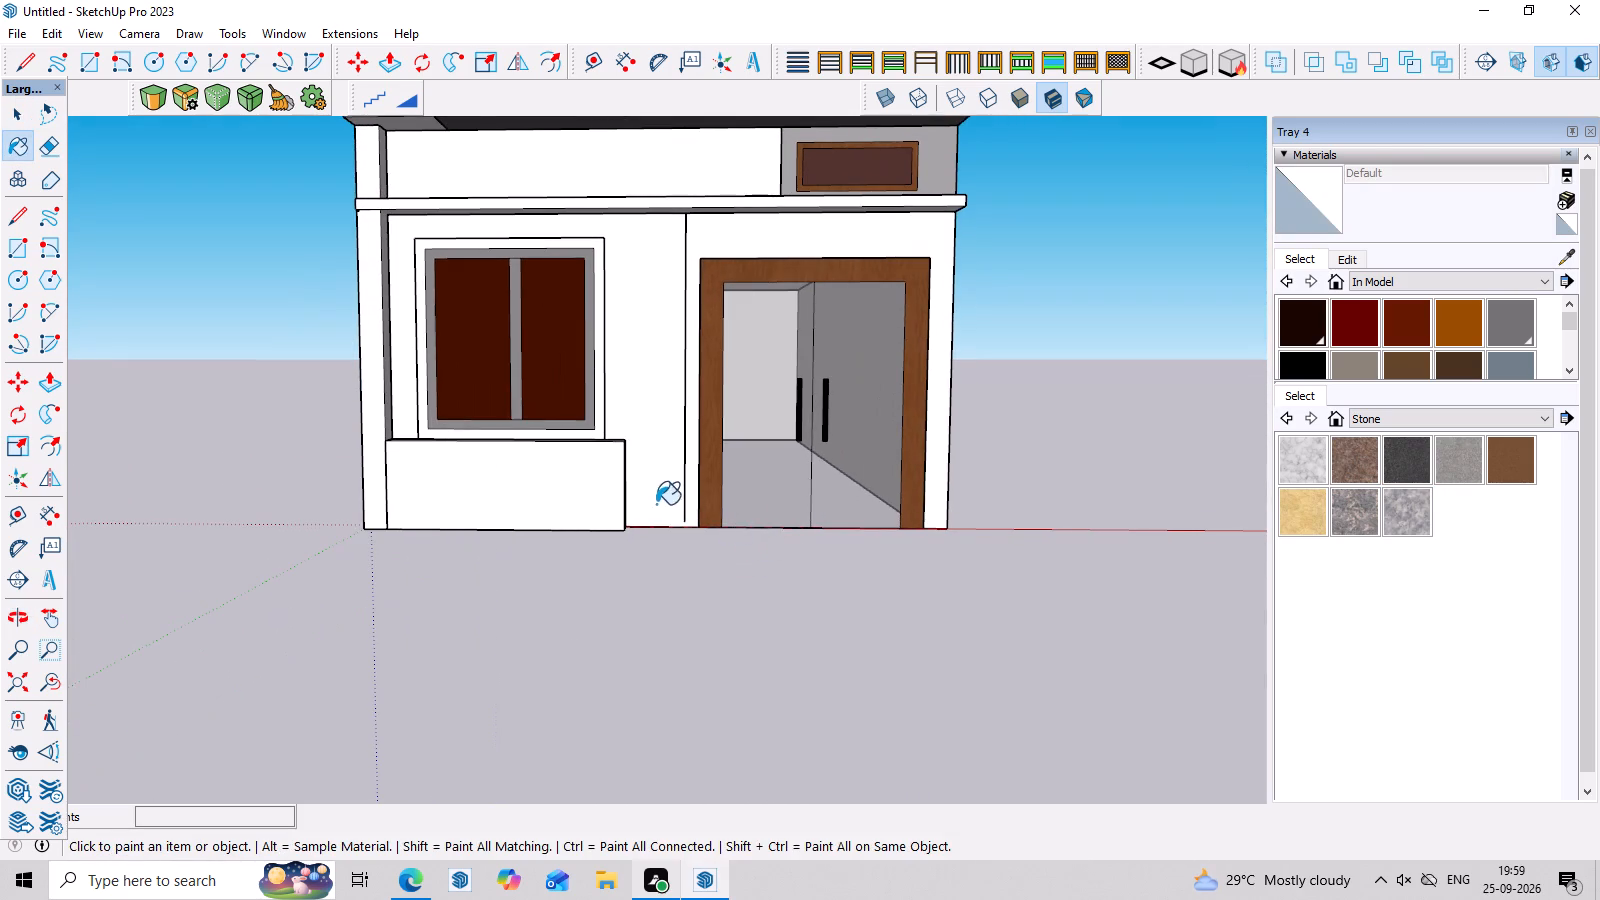
{"action": "key", "text": "space"}
{"action": "left_click", "coordinate": [684, 467]}
{"action": "triple_click", "coordinate": [684, 467]}
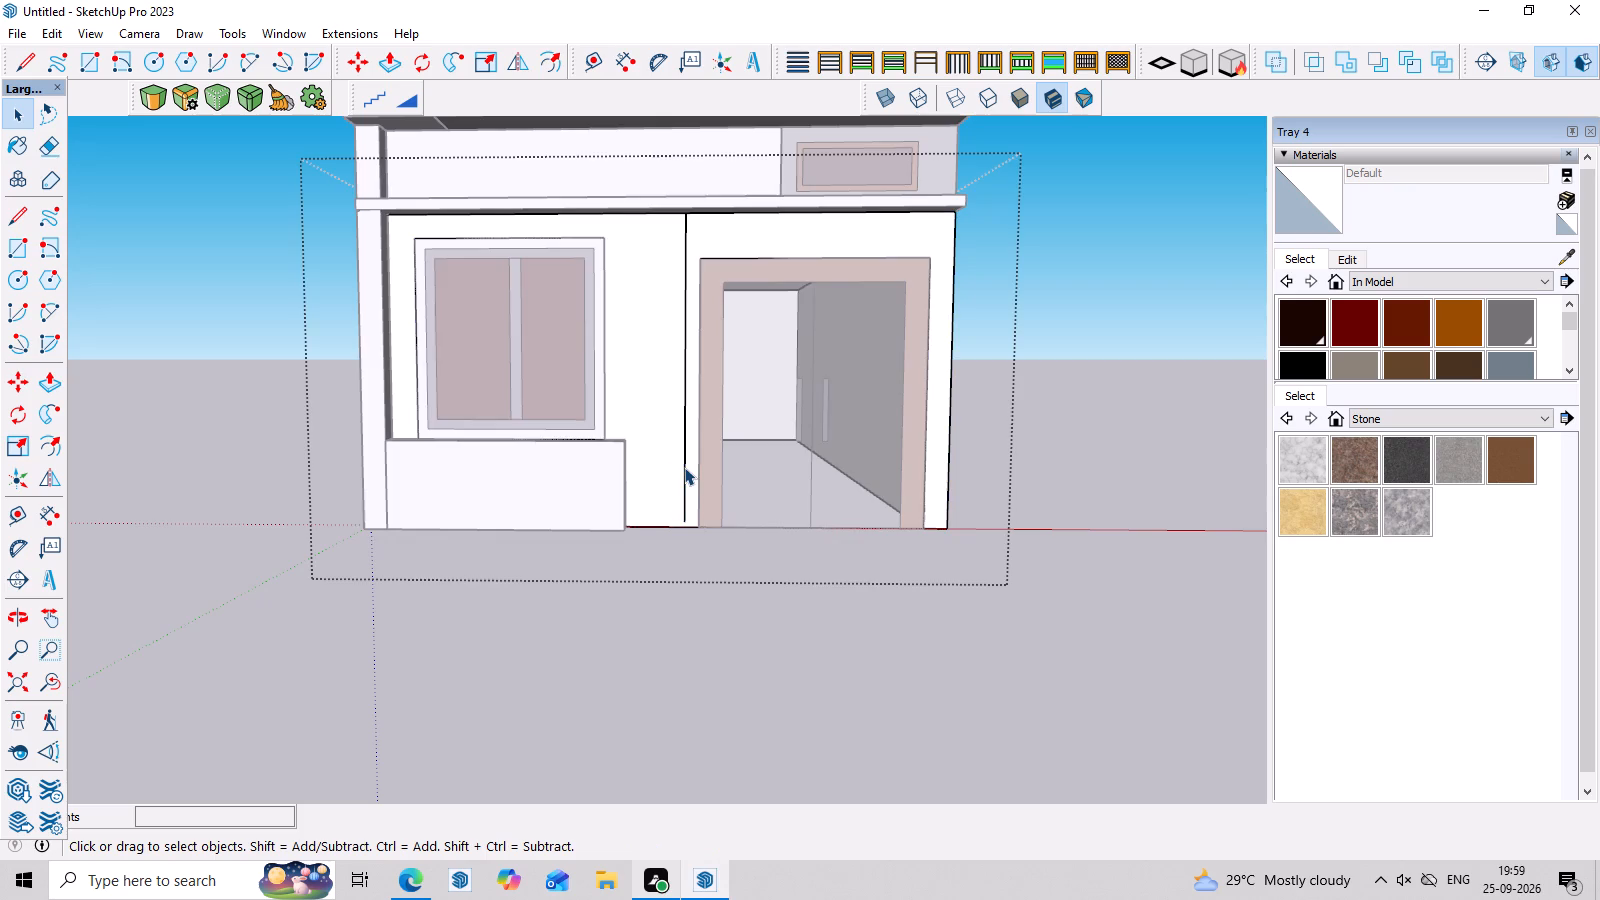
{"action": "left_click", "coordinate": [684, 467]}
{"action": "key", "text": "Delete"}
{"action": "middle_click_drag", "start_coordinate": [685, 484], "coordinate": [685, 516]}
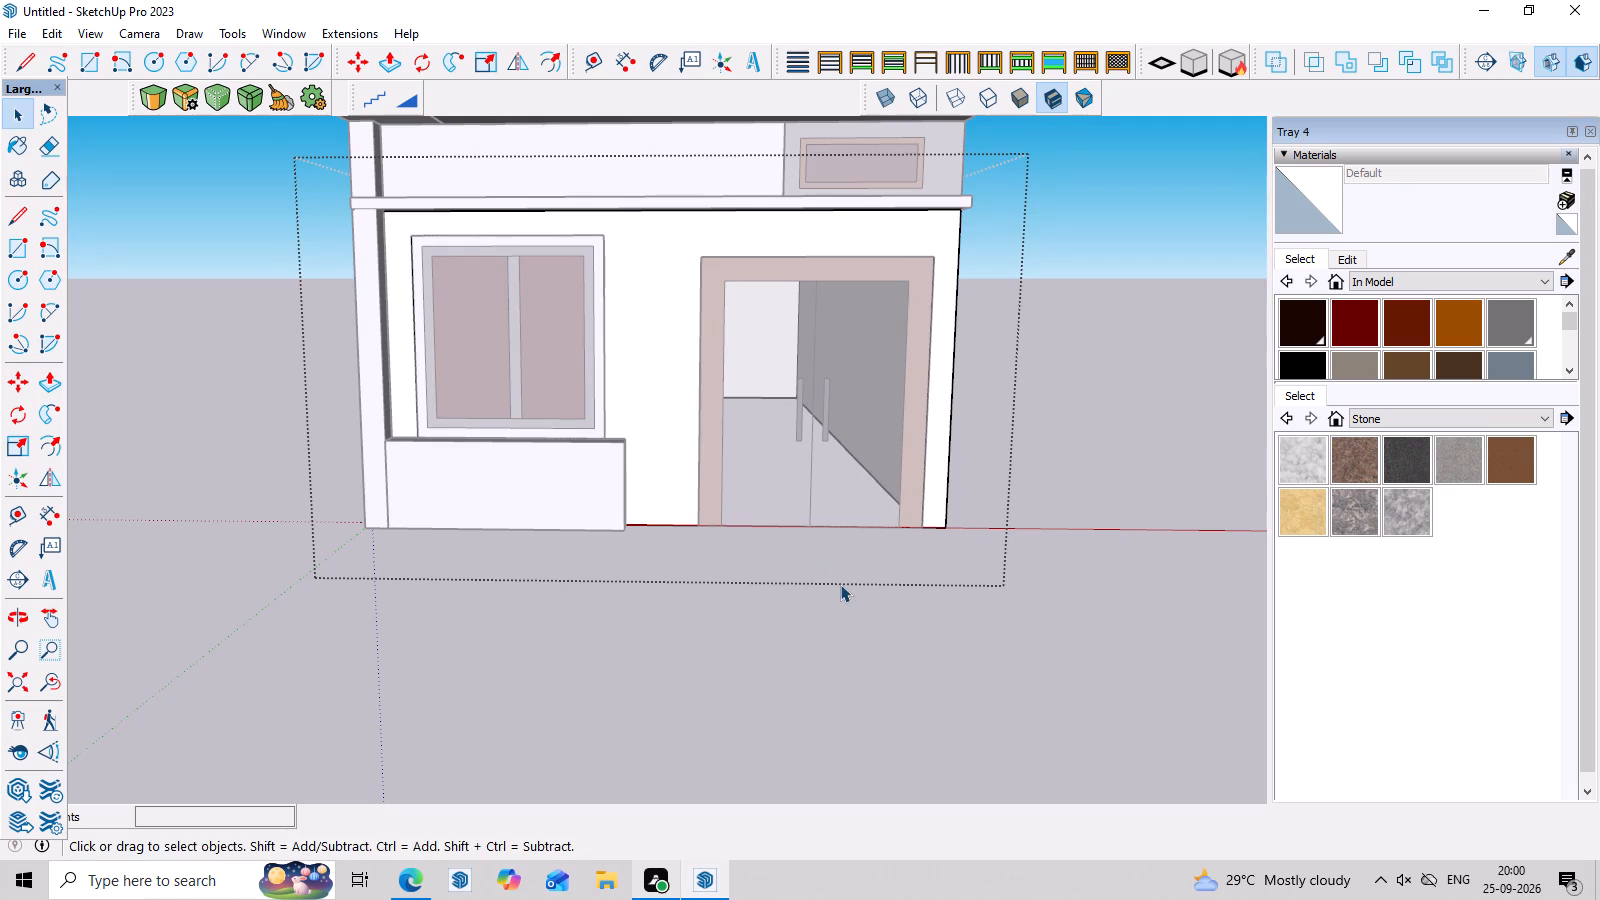
Review the ground-floor front wall around the window and door and leave its group.
{"action": "middle_click_drag", "start_coordinate": [840, 571], "coordinate": [838, 479]}
{"action": "scroll", "coordinate": [753, 433], "scroll_direction": "down", "scroll_amount": 7}
{"action": "middle_click", "coordinate": [748, 466]}
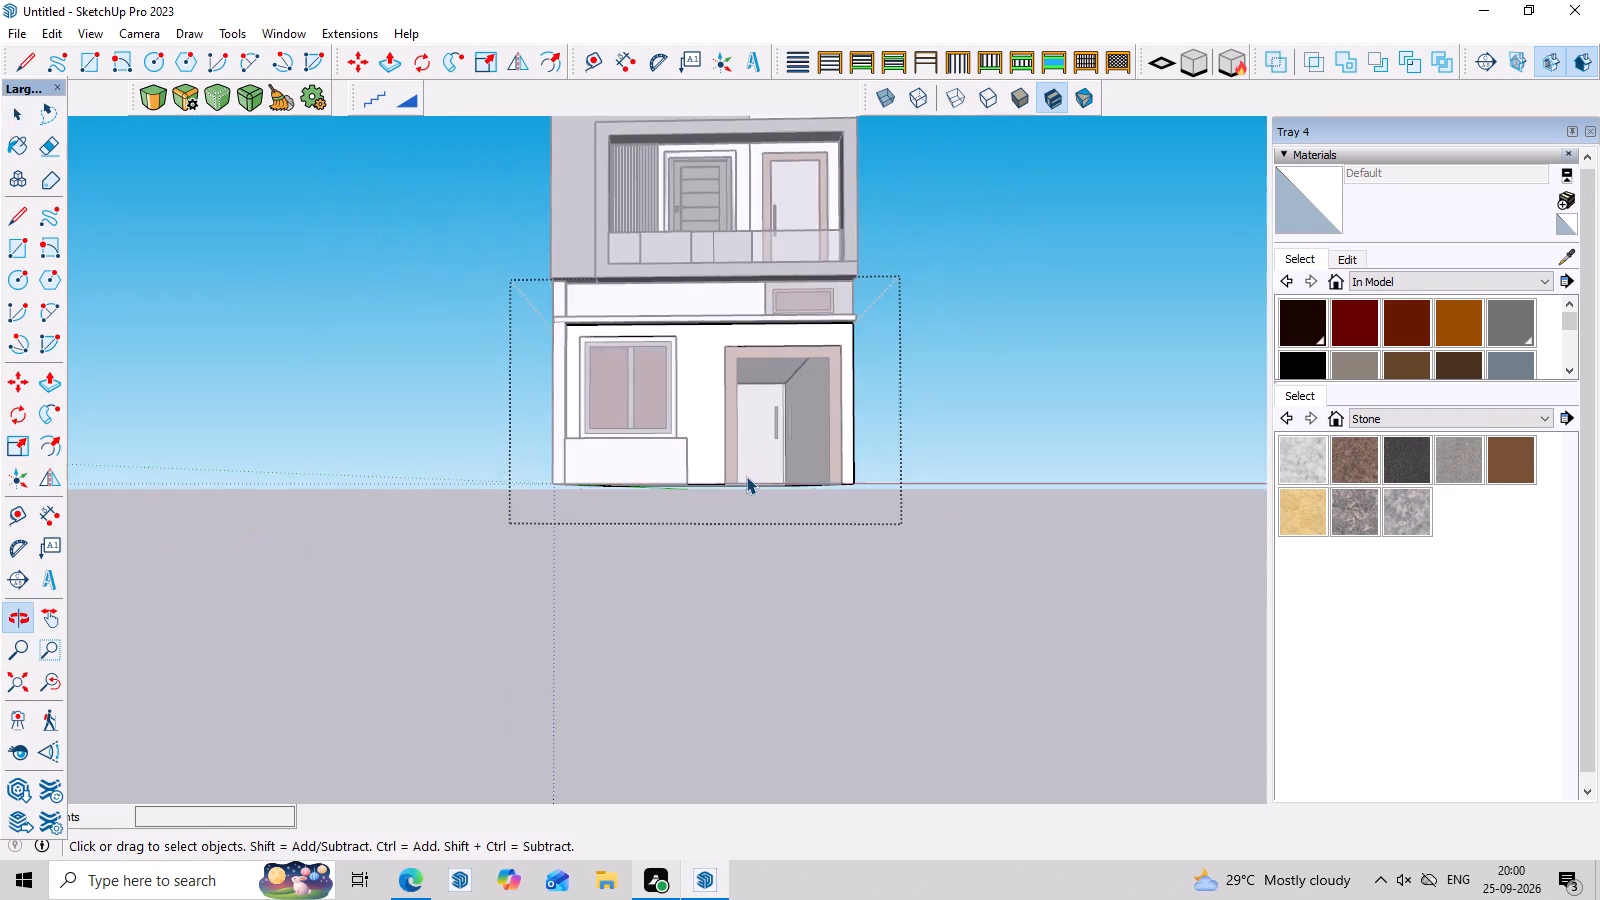
{"action": "scroll", "coordinate": [739, 476], "scroll_direction": "up", "scroll_amount": 5}
{"action": "middle_click_drag", "start_coordinate": [739, 476], "coordinate": [734, 501]}
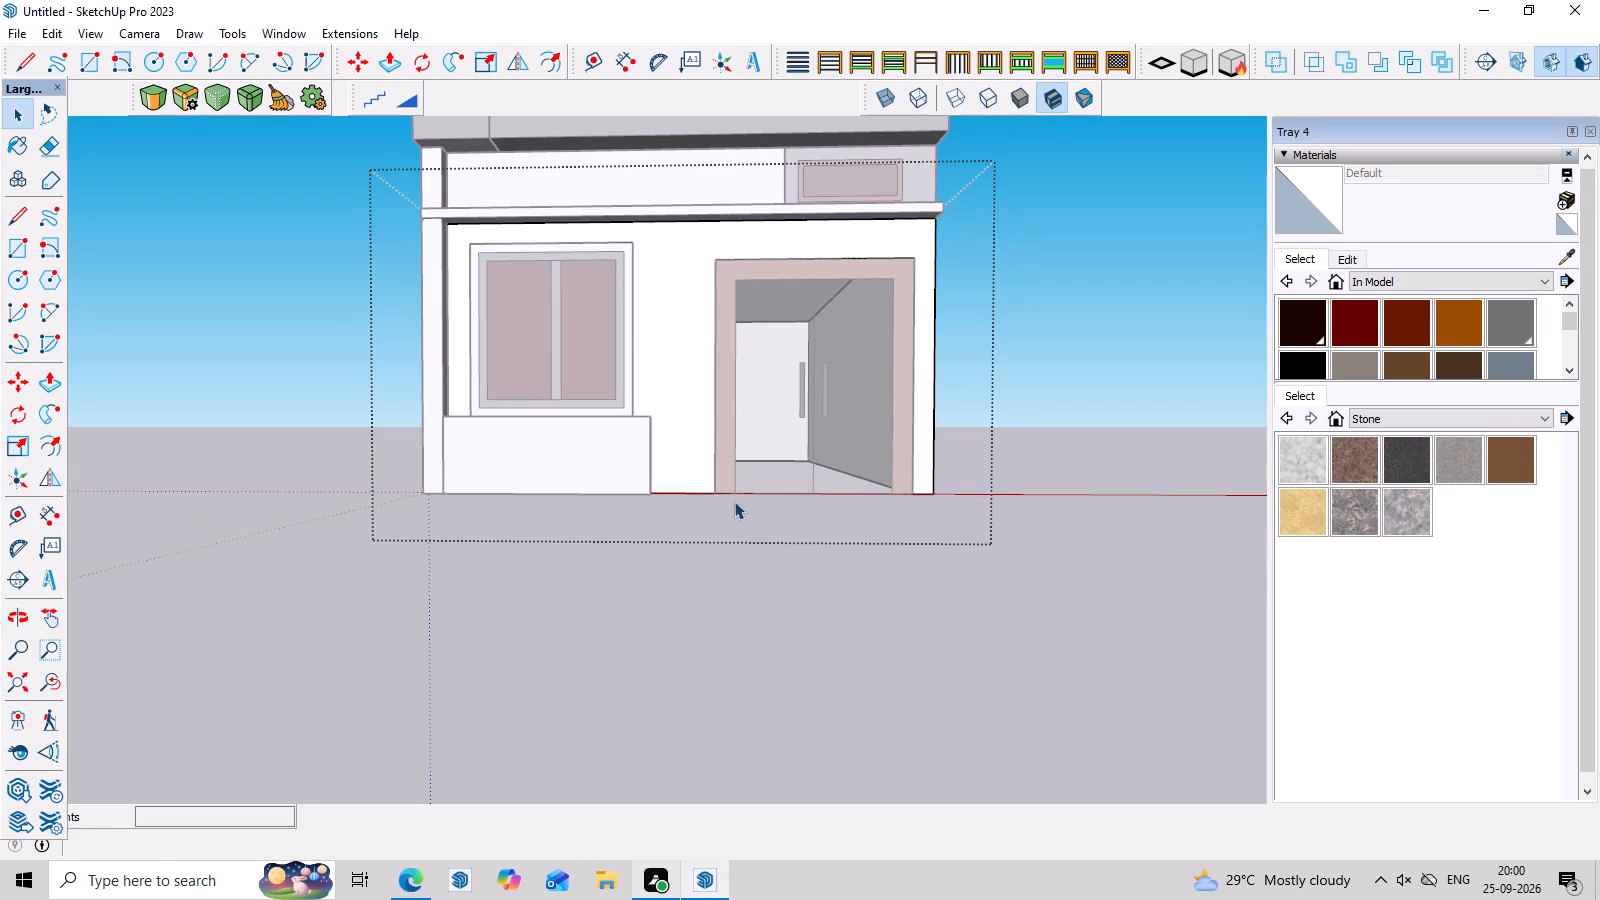
{"action": "scroll", "coordinate": [734, 501], "scroll_direction": "down", "scroll_amount": 4}
{"action": "middle_click", "coordinate": [691, 338]}
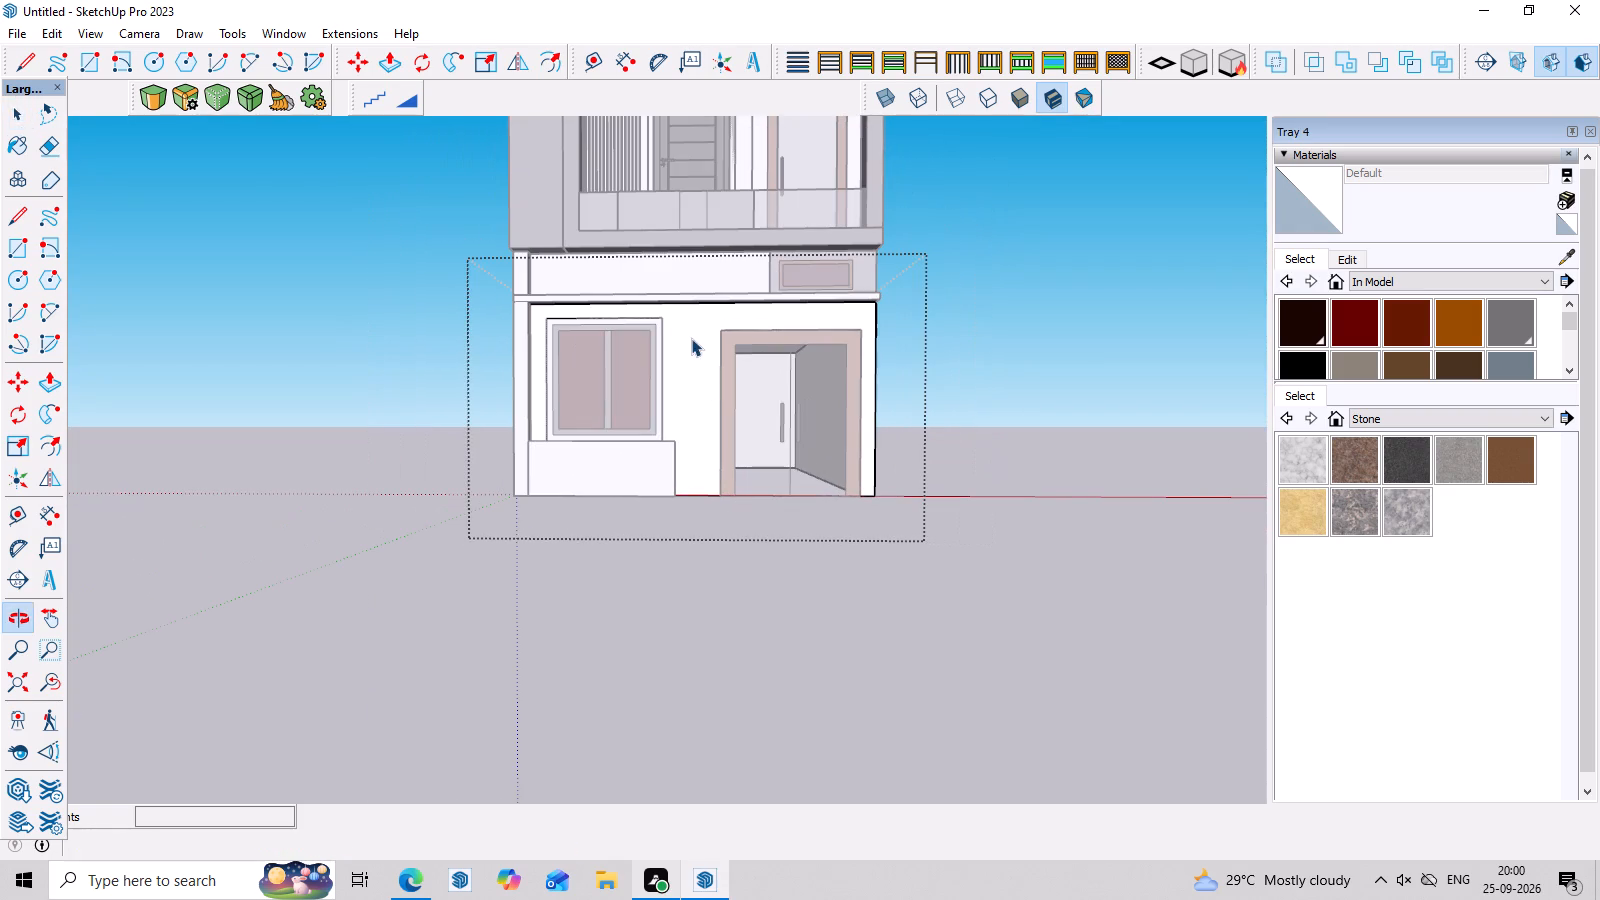
{"action": "scroll", "coordinate": [679, 303], "scroll_direction": "up", "scroll_amount": 4}
{"action": "scroll", "coordinate": [659, 255], "scroll_direction": "down", "scroll_amount": 2}
{"action": "key", "text": "space"}
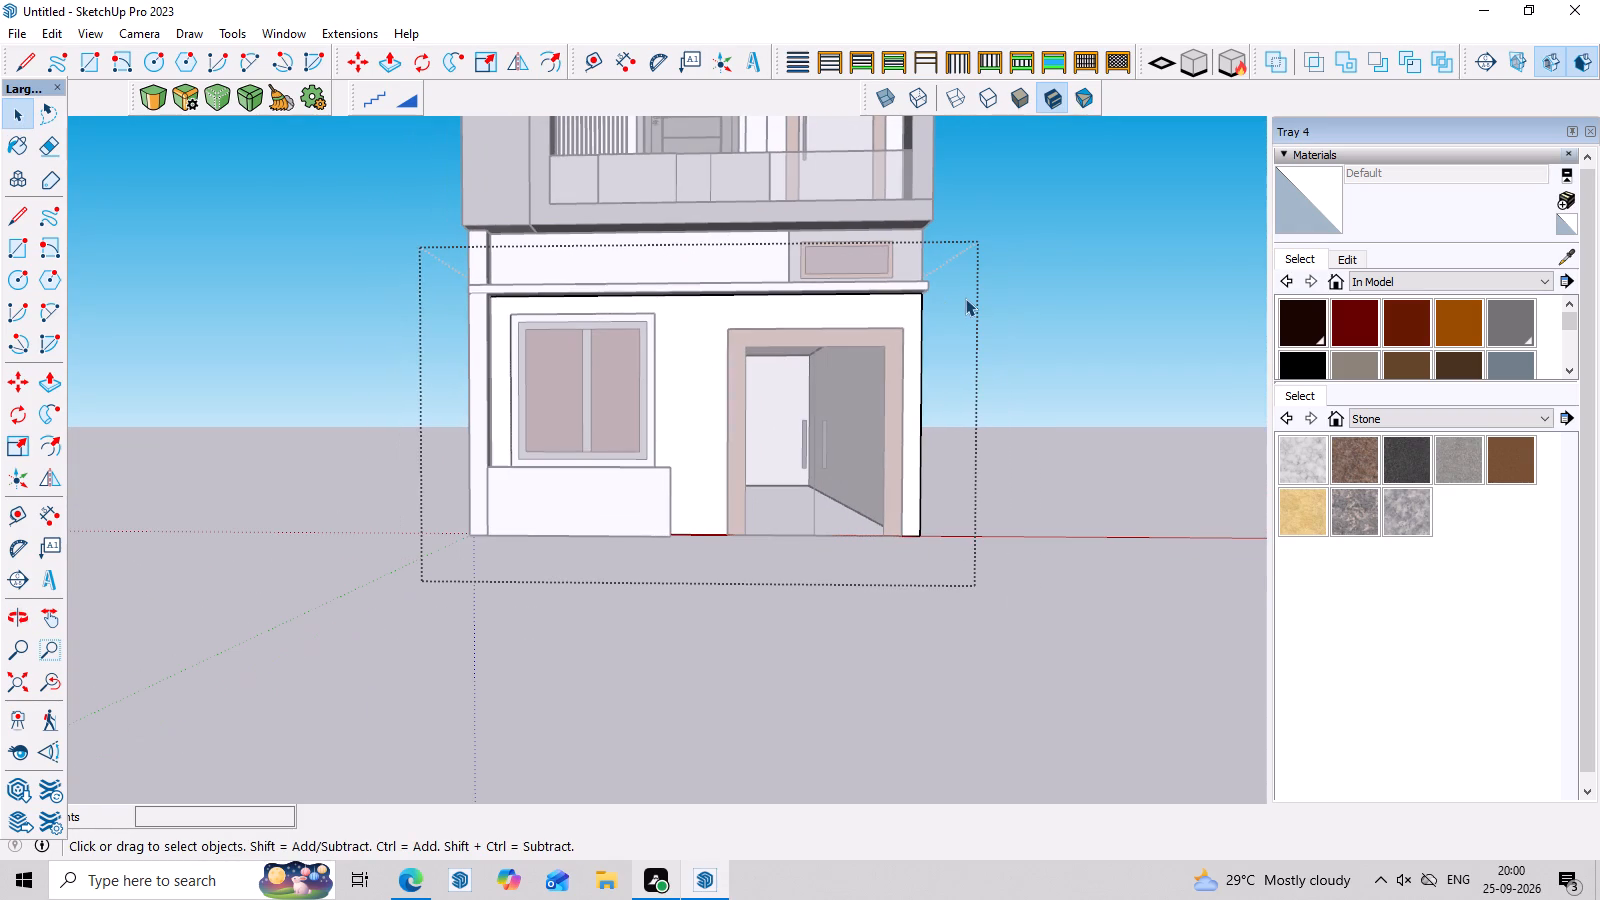
{"action": "left_click", "coordinate": [965, 298]}
{"action": "left_click", "coordinate": [1094, 289]}
Examine the whole front facade from above and below, including the underside of the projecting upper storey, and select the upper-storey group.
{"action": "middle_click_drag", "start_coordinate": [1065, 330], "coordinate": [963, 713]}
{"action": "scroll", "coordinate": [955, 593], "scroll_direction": "down", "scroll_amount": 2}
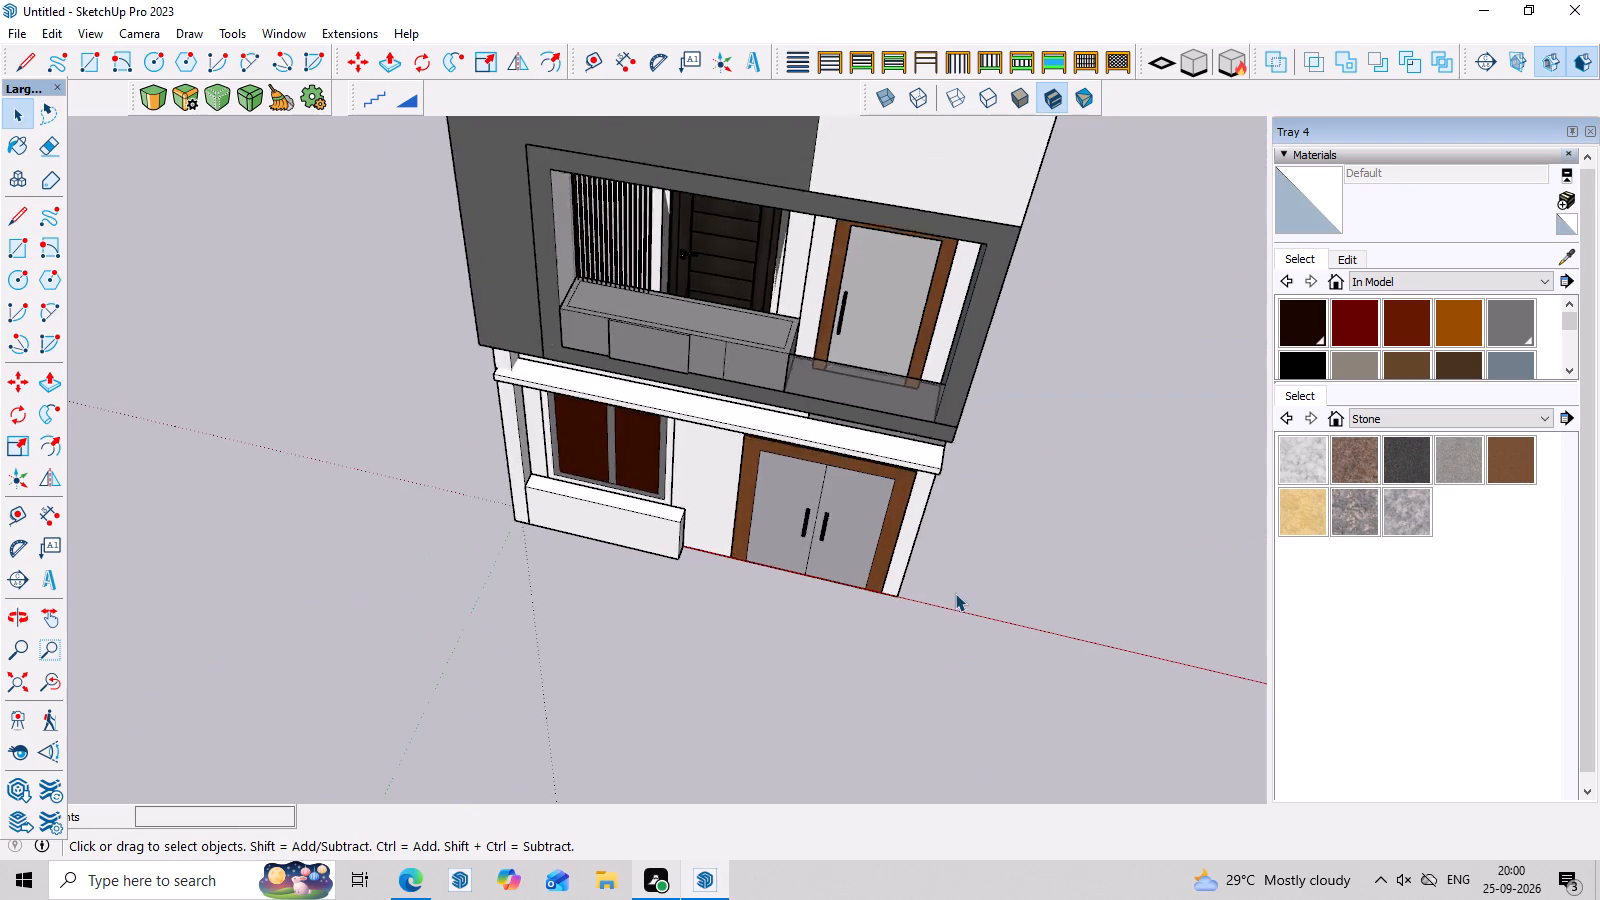
{"action": "scroll", "coordinate": [955, 593], "scroll_direction": "down", "scroll_amount": 1}
{"action": "middle_click_drag", "start_coordinate": [955, 593], "coordinate": [1074, 326]}
{"action": "scroll", "coordinate": [965, 261], "scroll_direction": "down", "scroll_amount": 3}
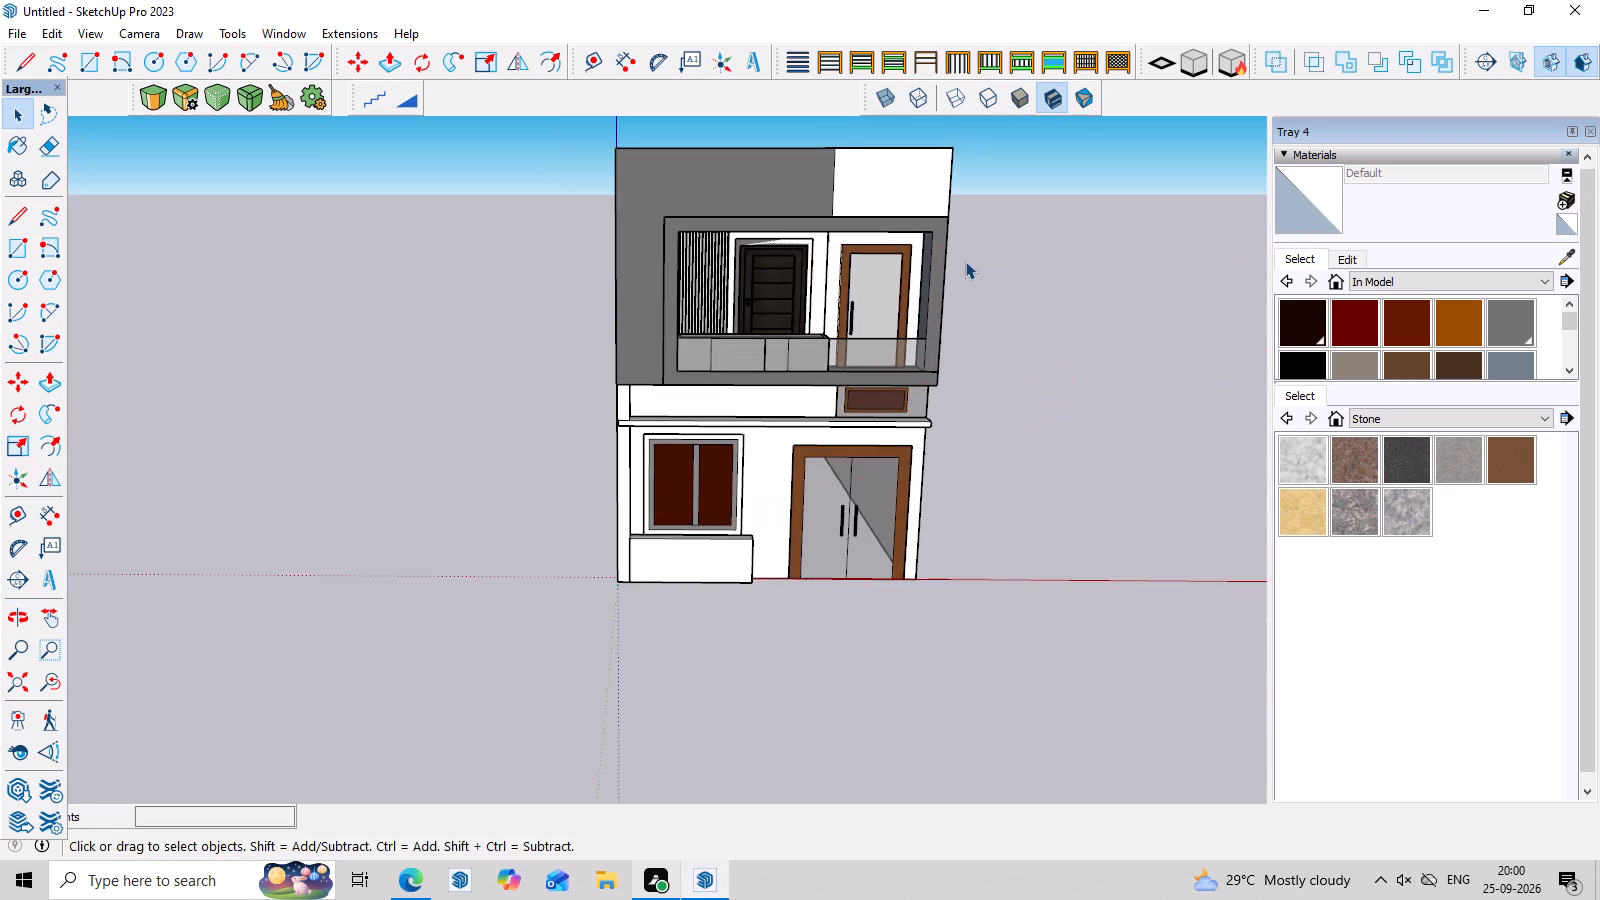
{"action": "scroll", "coordinate": [969, 252], "scroll_direction": "up", "scroll_amount": 3}
{"action": "middle_click_drag", "start_coordinate": [961, 247], "coordinate": [987, 126]}
{"action": "scroll", "coordinate": [830, 359], "scroll_direction": "up", "scroll_amount": 3}
{"action": "middle_click_drag", "start_coordinate": [794, 448], "coordinate": [782, 449]}
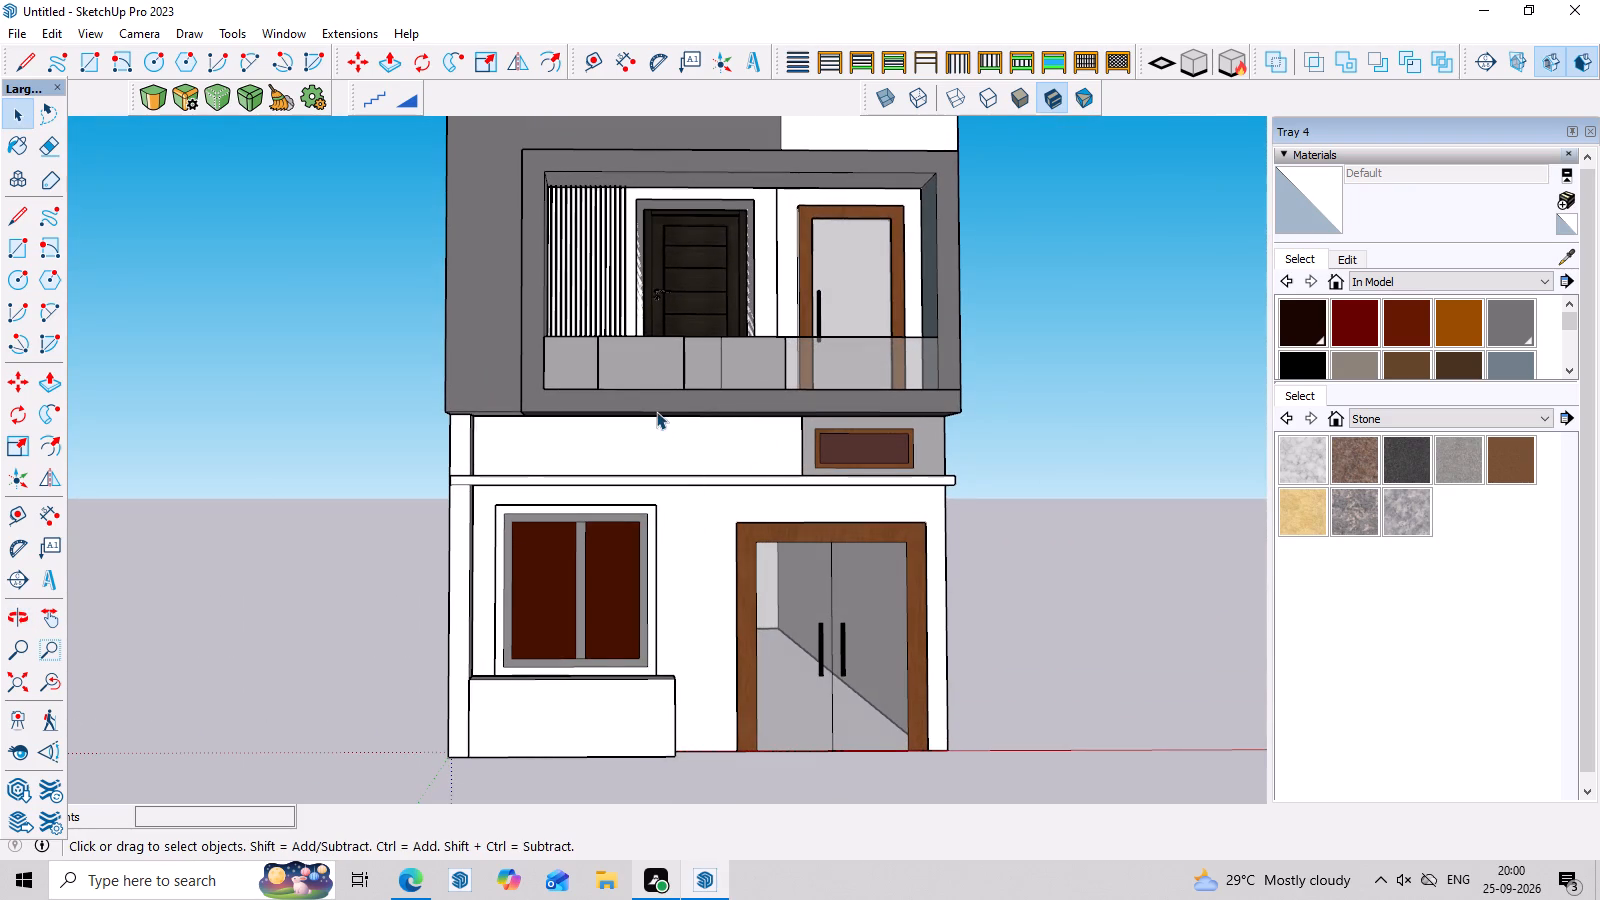
{"action": "scroll", "coordinate": [654, 411], "scroll_direction": "up", "scroll_amount": 6}
{"action": "middle_click_drag", "start_coordinate": [641, 440], "coordinate": [710, 286]}
{"action": "scroll", "coordinate": [524, 375], "scroll_direction": "down", "scroll_amount": 4}
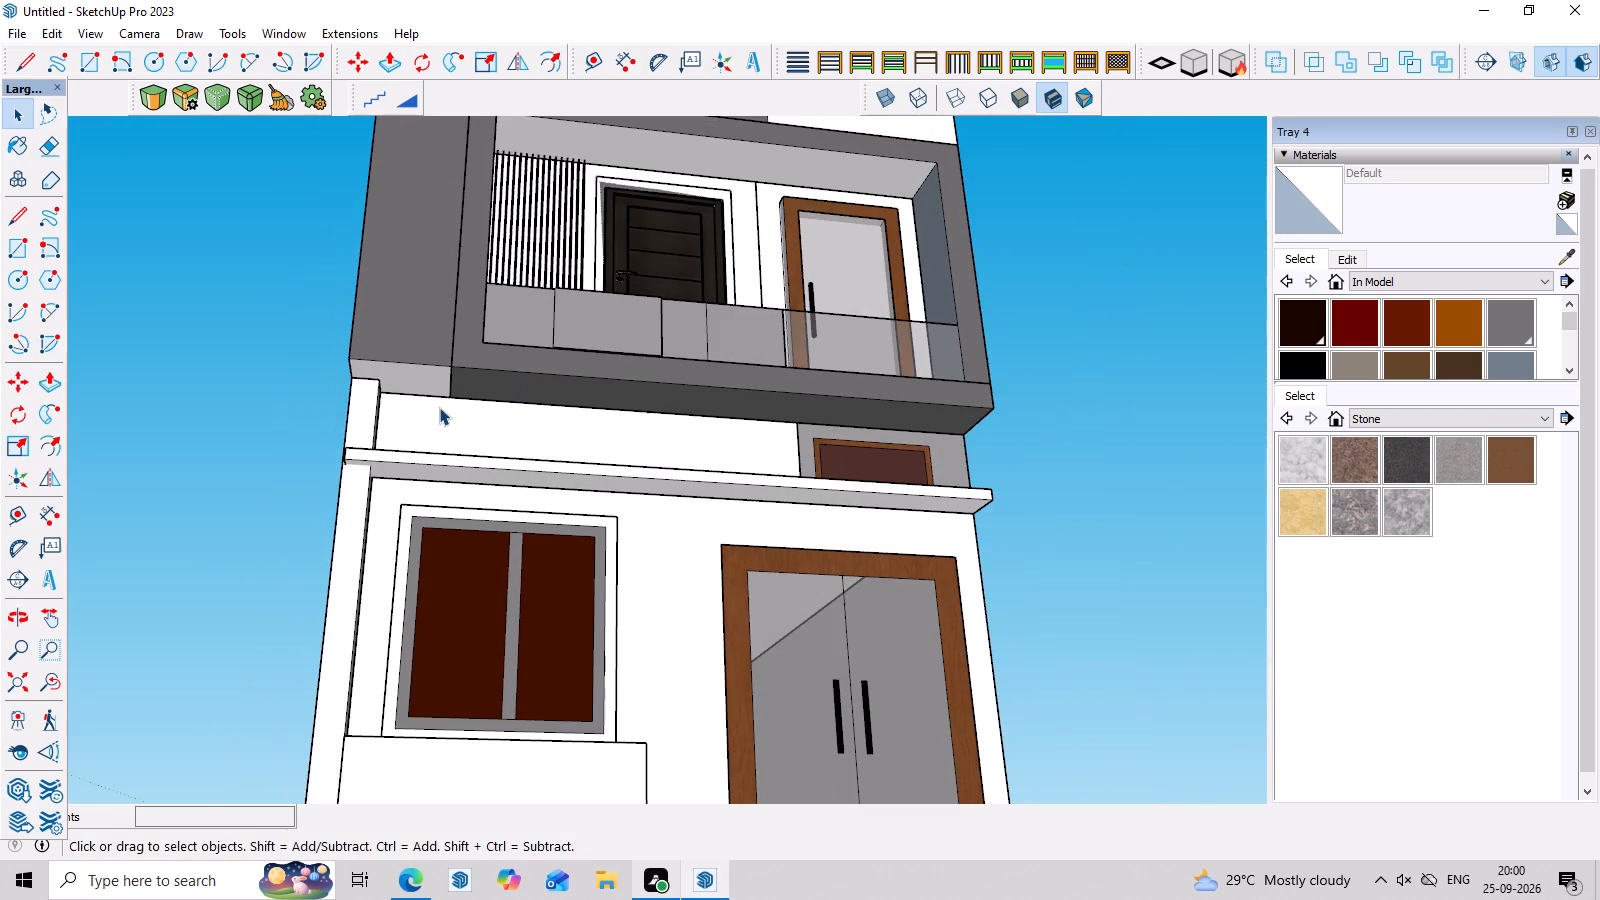
{"action": "left_click", "coordinate": [425, 391]}
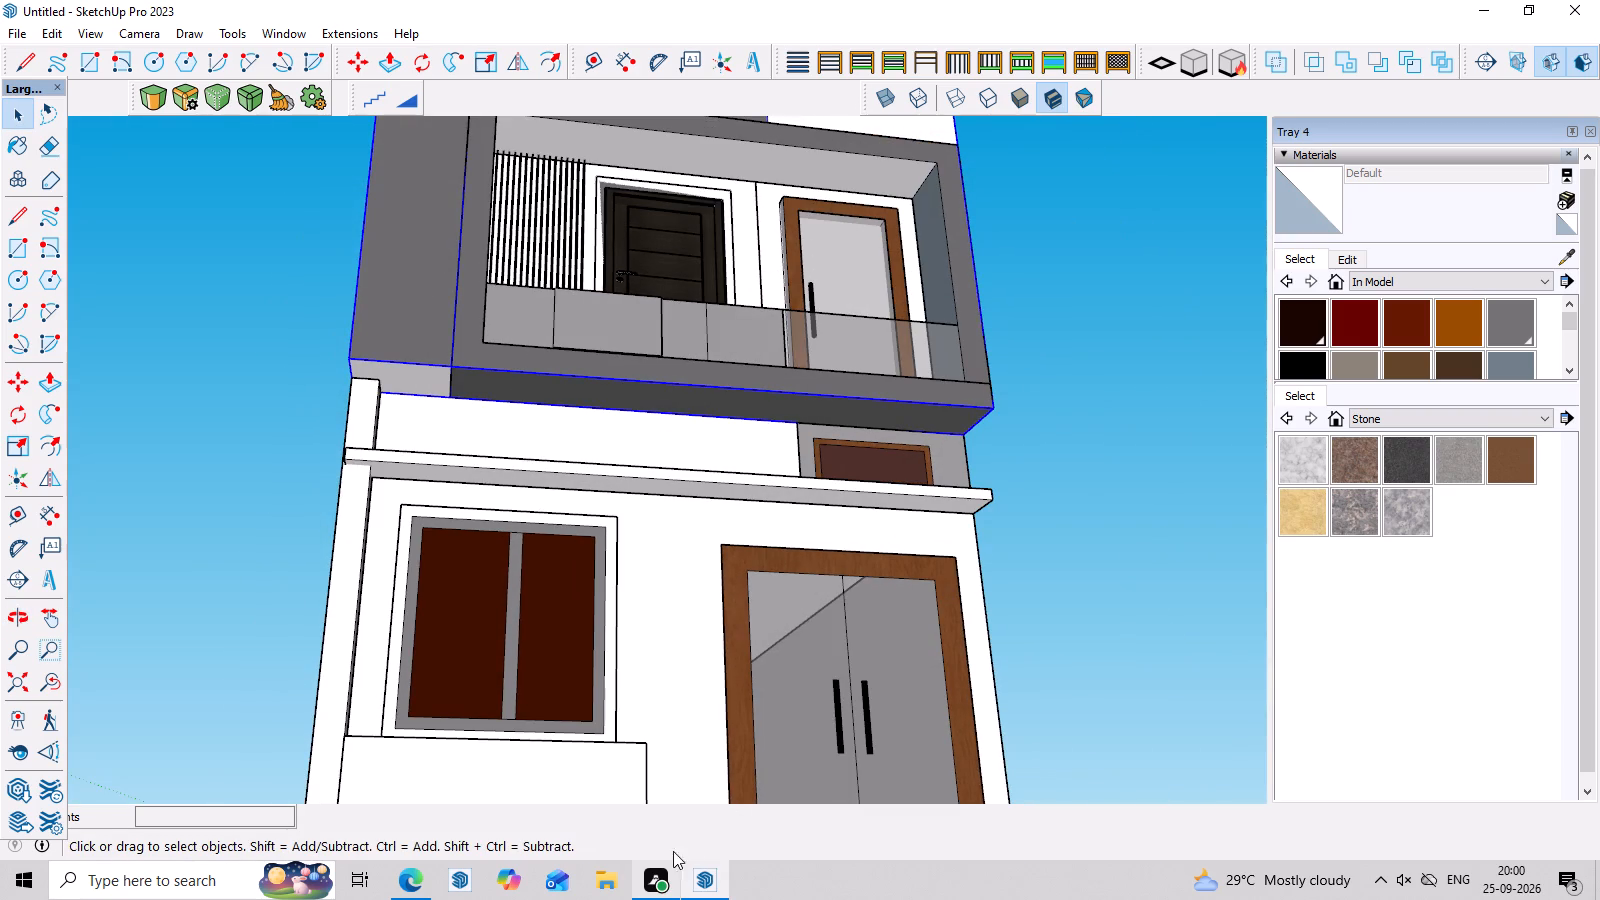
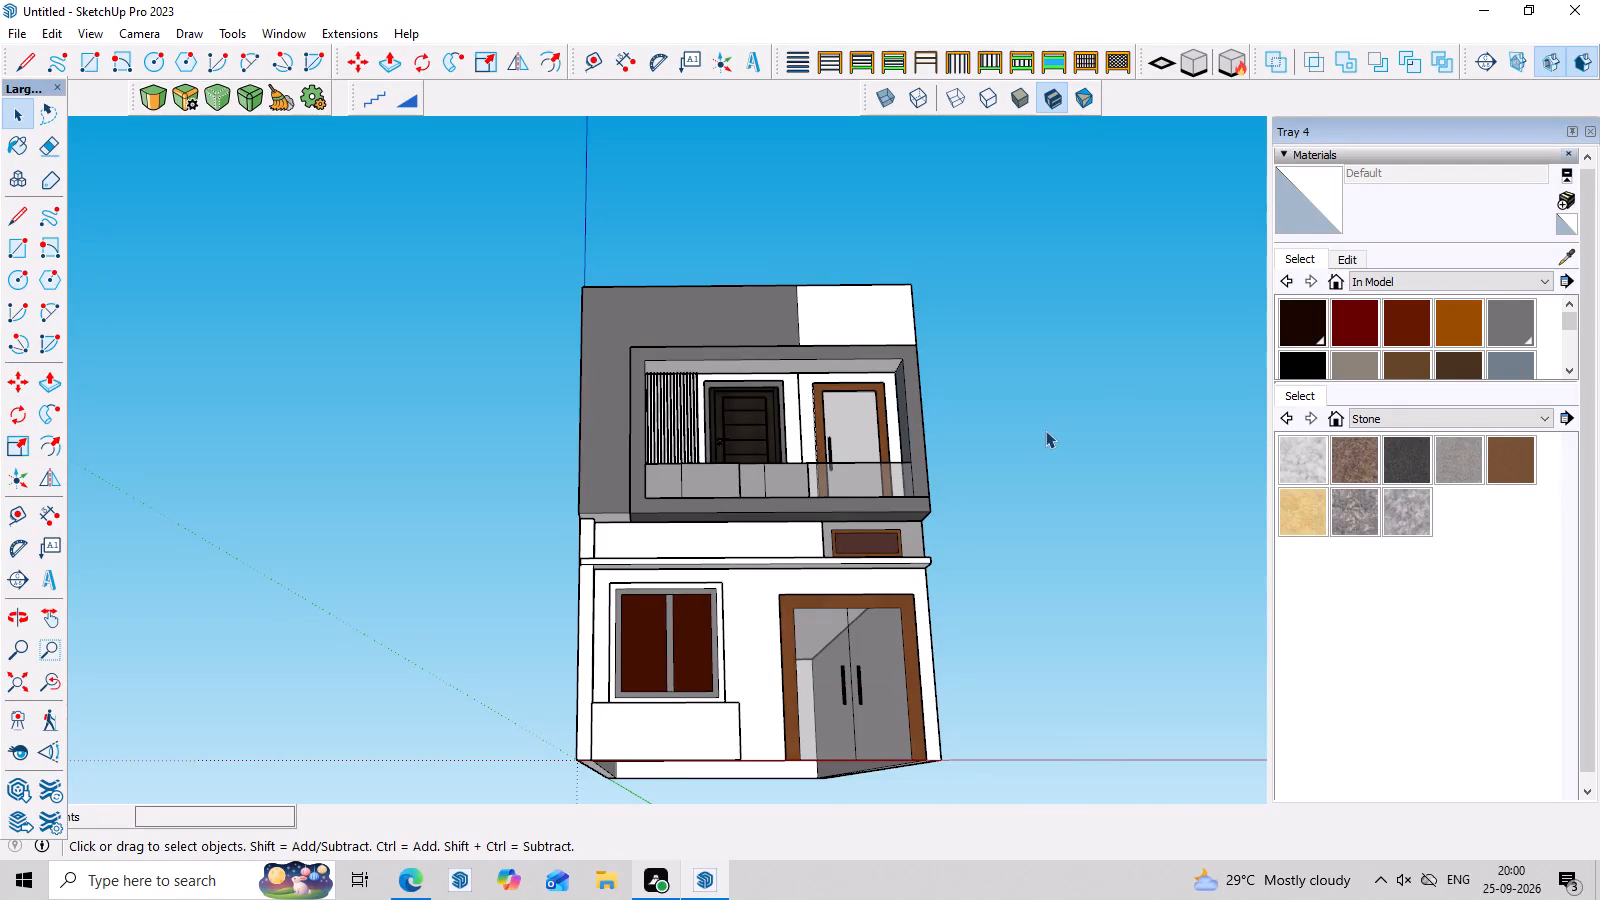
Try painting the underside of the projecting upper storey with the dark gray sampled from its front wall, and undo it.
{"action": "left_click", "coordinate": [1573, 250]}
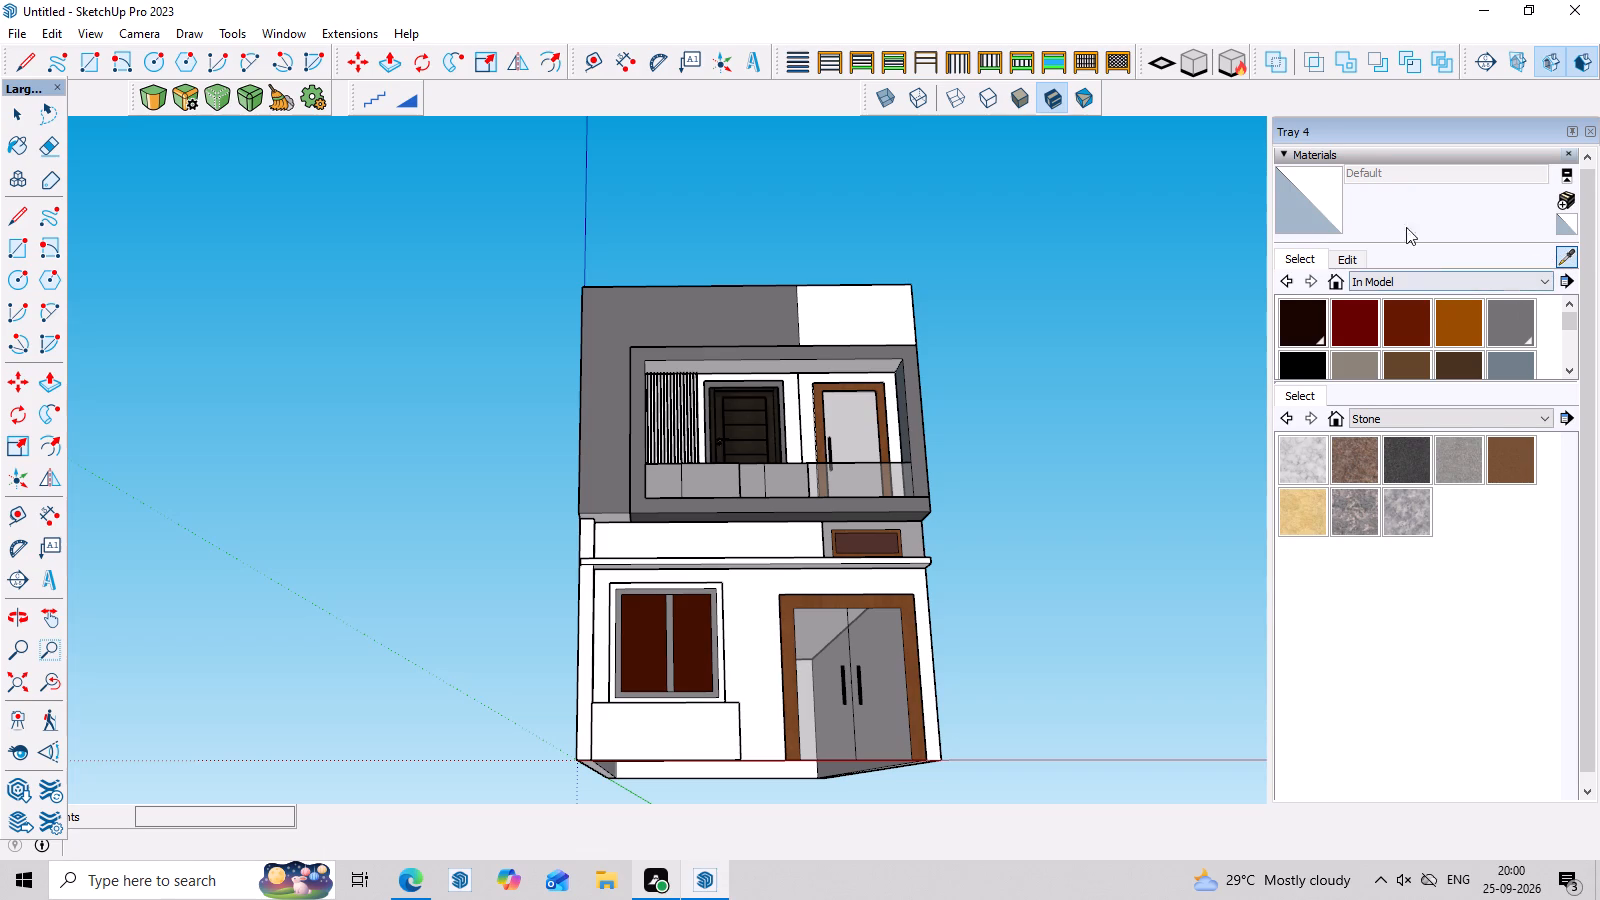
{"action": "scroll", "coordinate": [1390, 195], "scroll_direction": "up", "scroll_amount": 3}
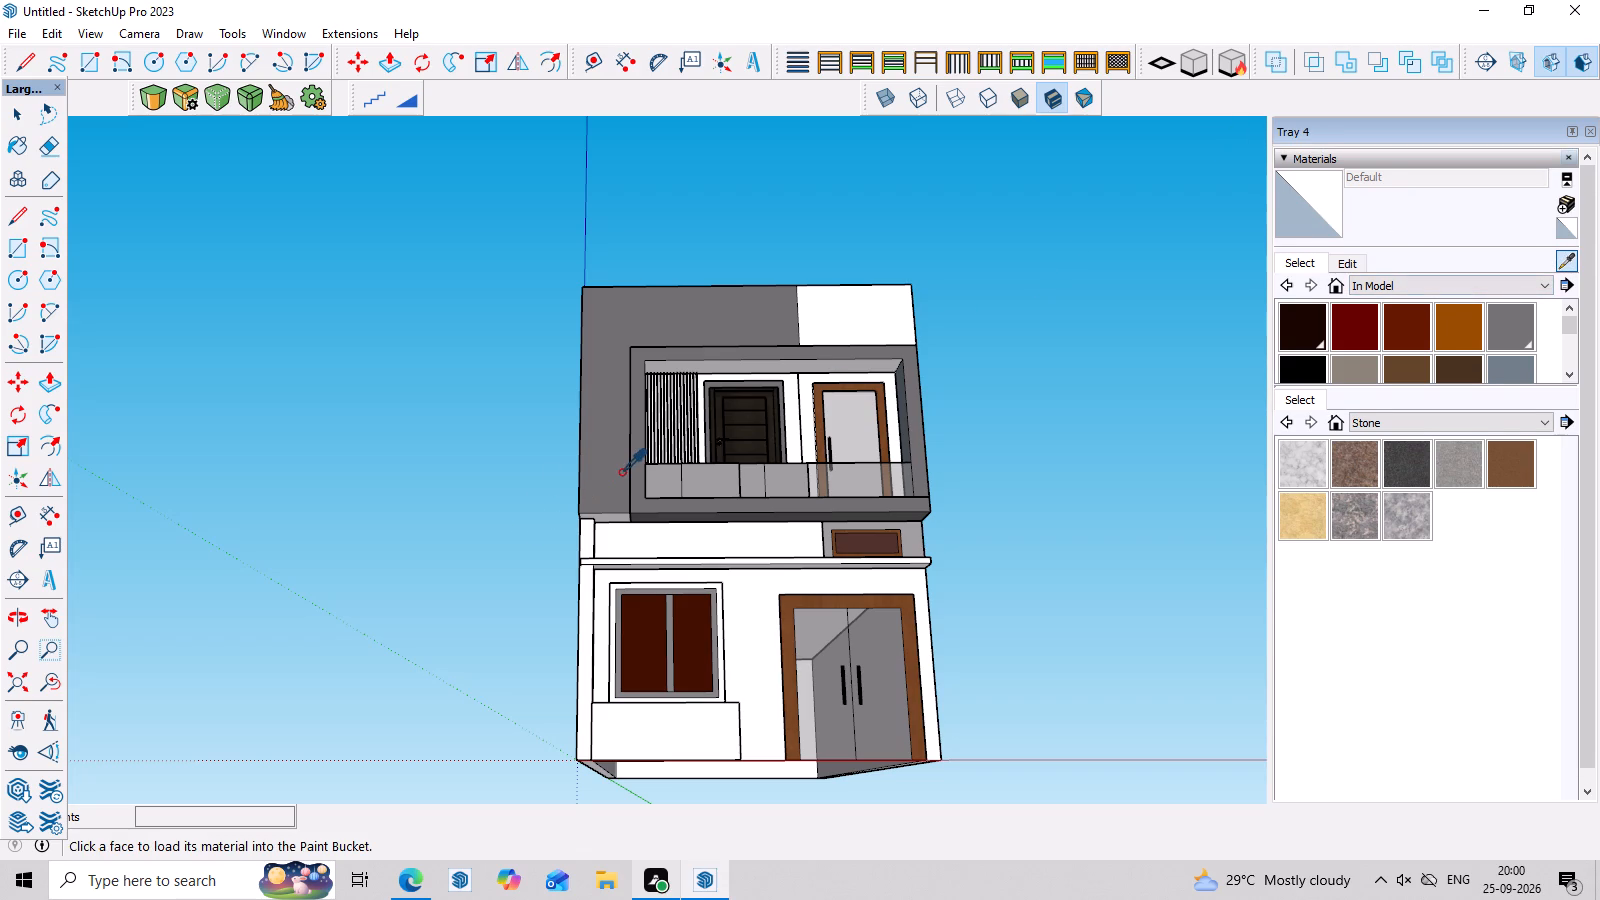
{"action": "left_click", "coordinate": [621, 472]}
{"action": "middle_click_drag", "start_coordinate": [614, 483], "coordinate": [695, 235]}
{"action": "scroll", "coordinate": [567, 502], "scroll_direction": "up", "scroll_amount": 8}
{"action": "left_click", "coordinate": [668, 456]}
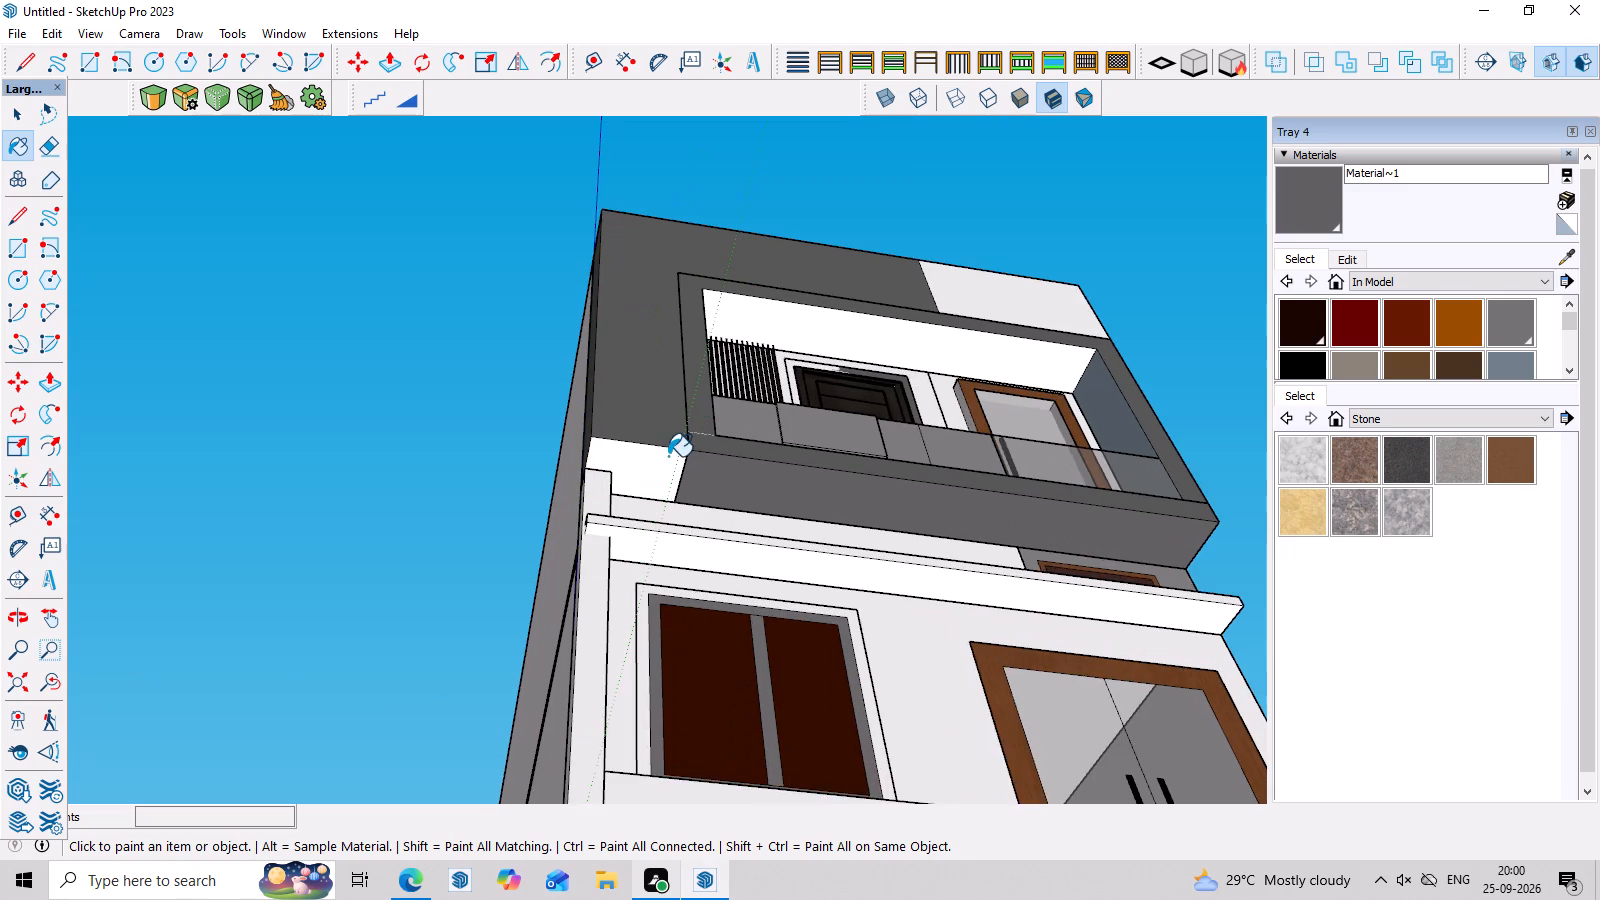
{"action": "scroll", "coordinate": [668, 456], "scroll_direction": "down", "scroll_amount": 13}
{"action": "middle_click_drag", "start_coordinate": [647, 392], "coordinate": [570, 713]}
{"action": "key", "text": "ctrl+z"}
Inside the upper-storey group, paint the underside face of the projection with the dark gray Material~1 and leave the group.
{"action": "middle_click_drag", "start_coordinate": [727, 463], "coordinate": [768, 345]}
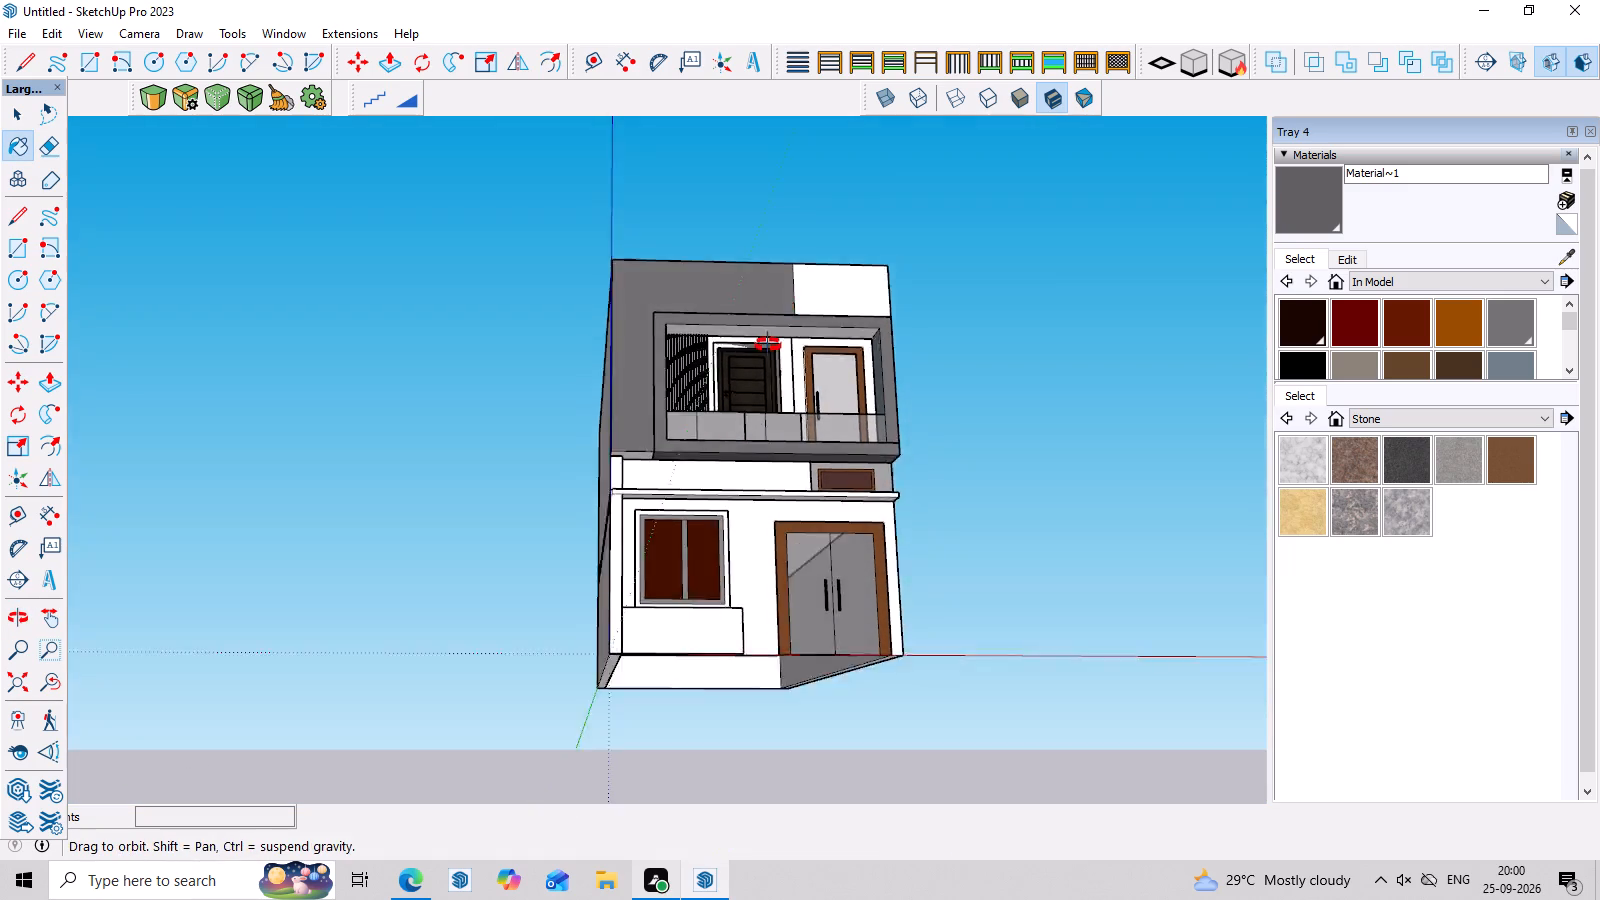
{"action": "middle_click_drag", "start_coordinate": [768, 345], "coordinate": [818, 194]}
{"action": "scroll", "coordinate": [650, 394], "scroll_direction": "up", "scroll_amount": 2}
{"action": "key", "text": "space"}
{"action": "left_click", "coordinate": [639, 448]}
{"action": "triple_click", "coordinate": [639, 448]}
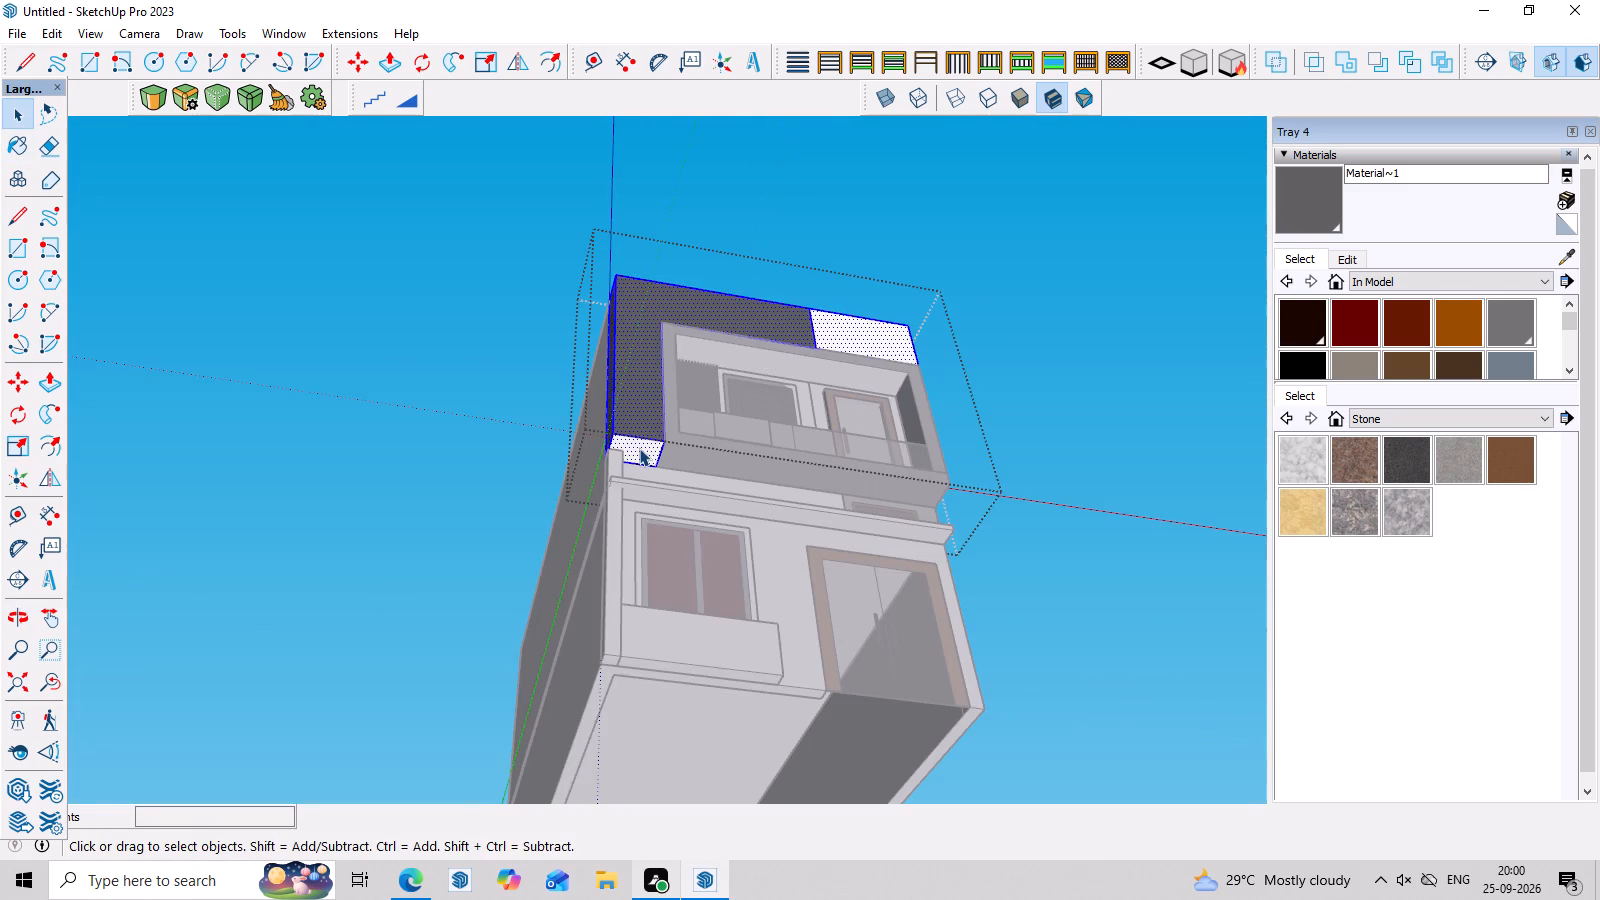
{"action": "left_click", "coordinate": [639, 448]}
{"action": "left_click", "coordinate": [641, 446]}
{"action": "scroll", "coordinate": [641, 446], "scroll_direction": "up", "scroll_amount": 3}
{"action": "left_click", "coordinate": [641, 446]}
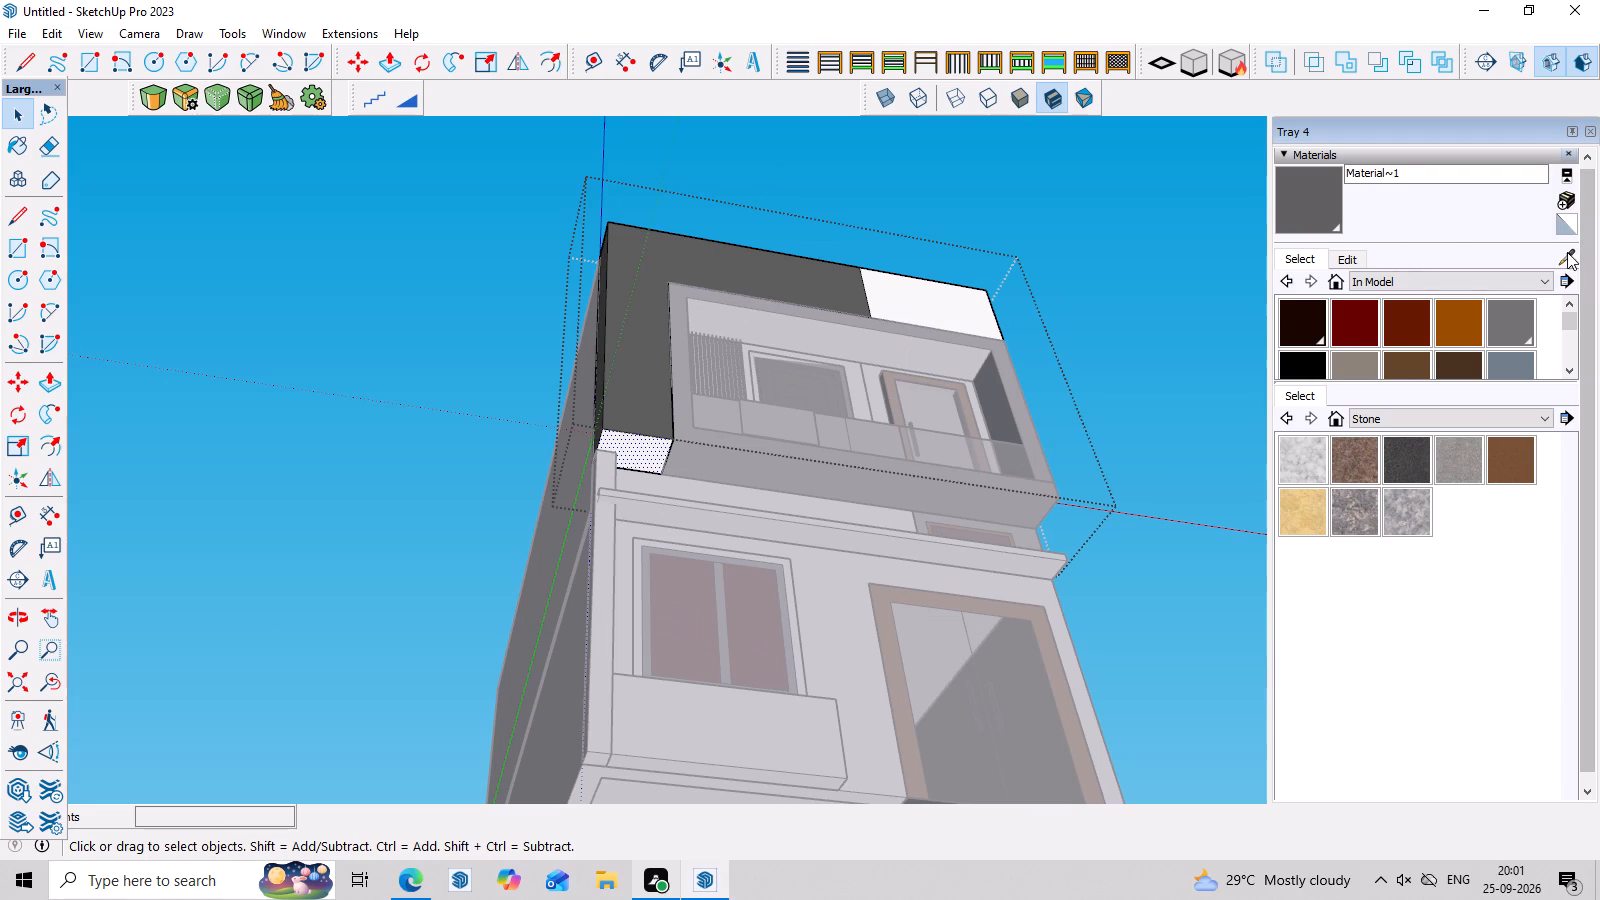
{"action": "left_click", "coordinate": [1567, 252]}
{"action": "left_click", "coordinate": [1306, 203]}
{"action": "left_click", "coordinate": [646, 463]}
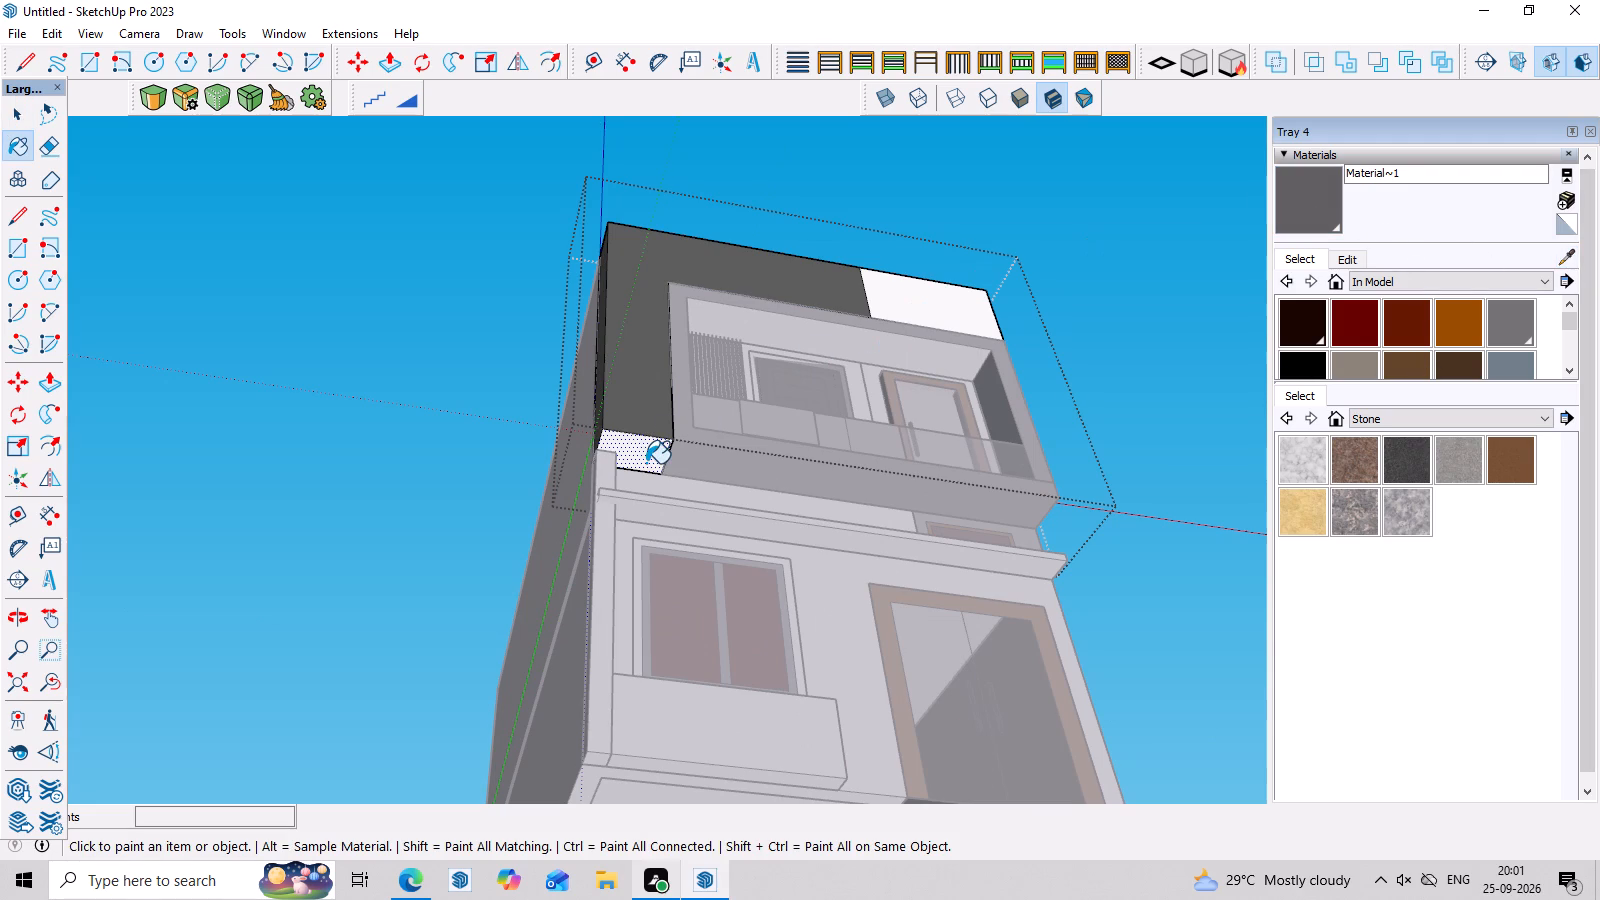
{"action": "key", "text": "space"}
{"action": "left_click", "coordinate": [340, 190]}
Examine the whole front facade, including the upper balcony, the band between storeys and the ground-floor window and door.
{"action": "scroll", "coordinate": [408, 316], "scroll_direction": "down", "scroll_amount": 7}
{"action": "middle_click_drag", "start_coordinate": [971, 373], "coordinate": [883, 626]}
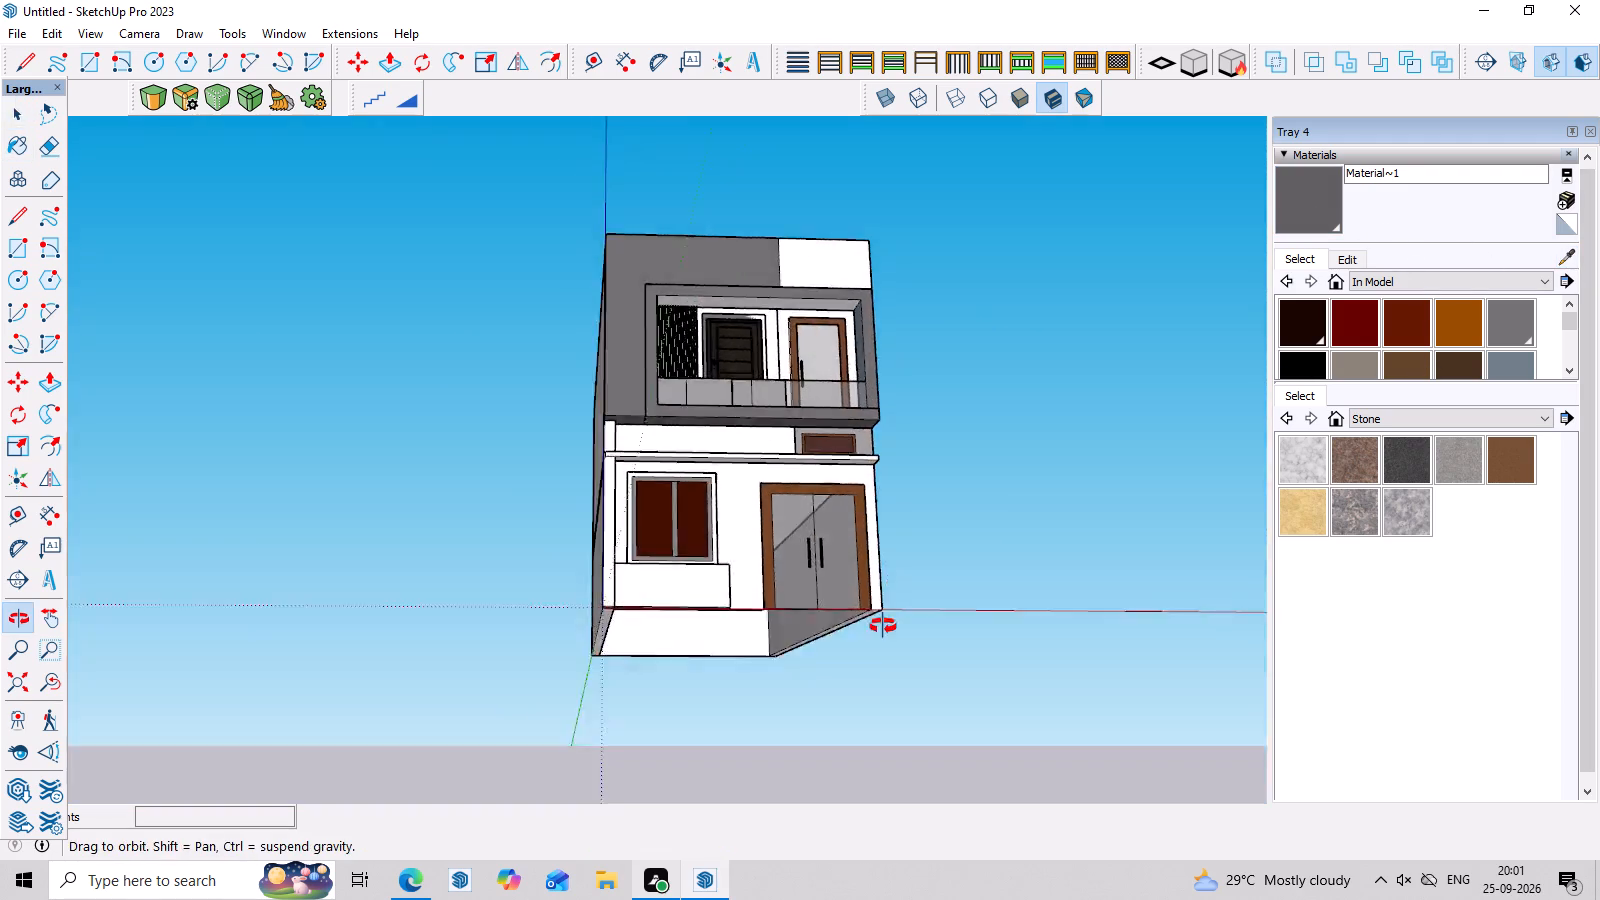
{"action": "middle_click_drag", "start_coordinate": [883, 626], "coordinate": [877, 637]}
{"action": "scroll", "coordinate": [876, 639], "scroll_direction": "down", "scroll_amount": 1}
{"action": "scroll", "coordinate": [943, 540], "scroll_direction": "up", "scroll_amount": 4}
{"action": "middle_click_drag", "start_coordinate": [958, 523], "coordinate": [963, 626]}
{"action": "scroll", "coordinate": [957, 612], "scroll_direction": "up", "scroll_amount": 2}
{"action": "middle_click_drag", "start_coordinate": [954, 592], "coordinate": [899, 596]}
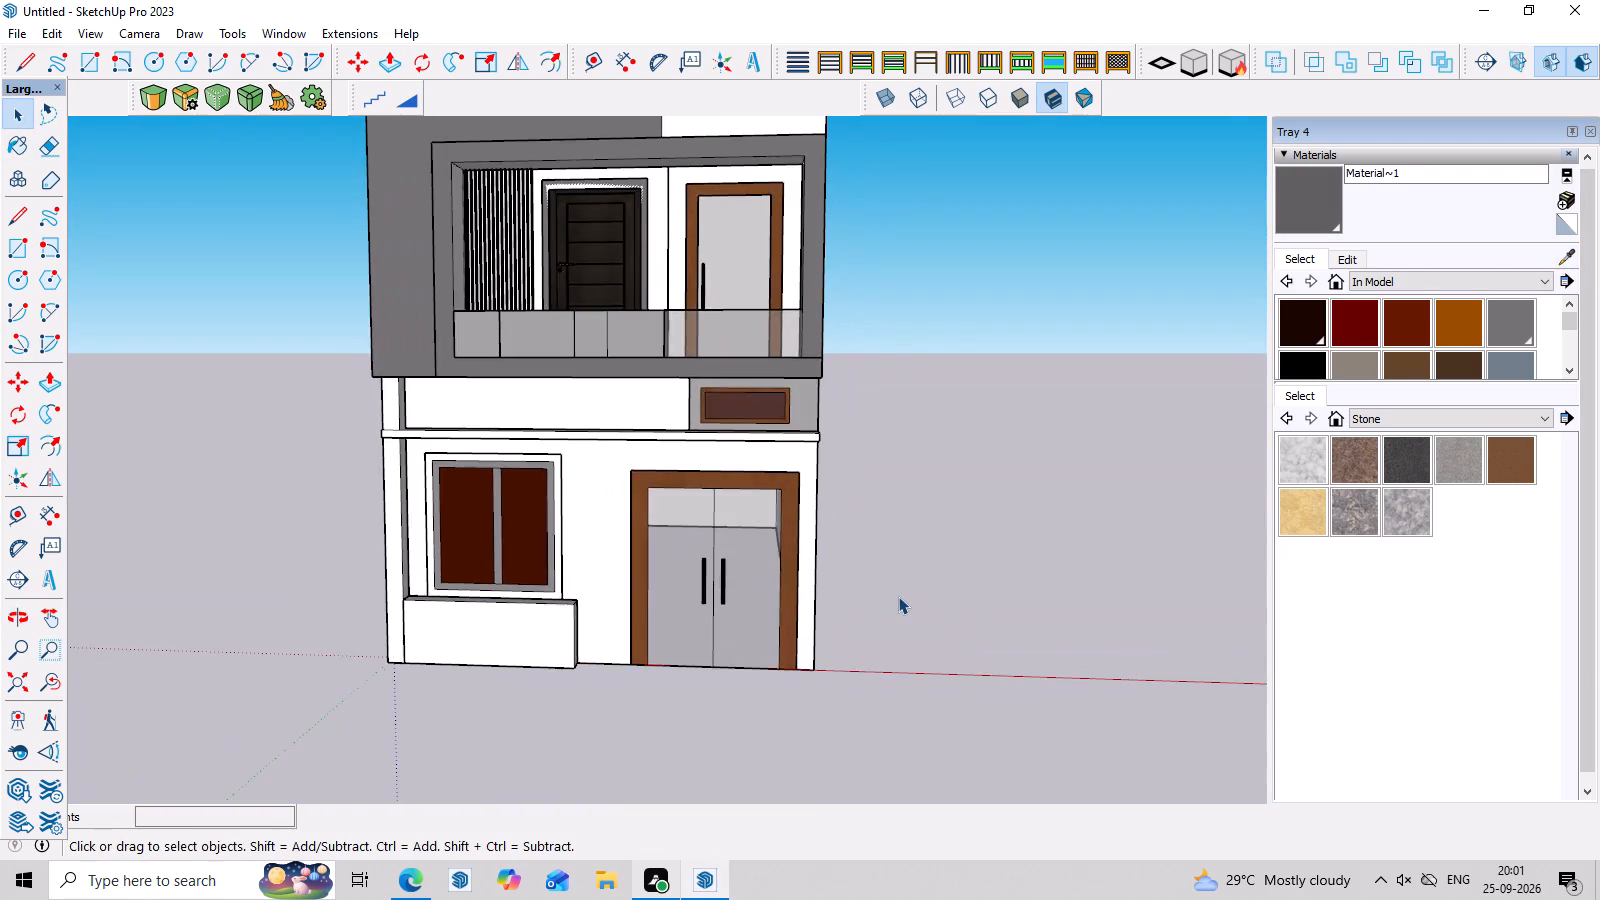
{"action": "scroll", "coordinate": [898, 596], "scroll_direction": "down", "scroll_amount": 4}
{"action": "scroll", "coordinate": [898, 596], "scroll_direction": "up", "scroll_amount": 3}
{"action": "scroll", "coordinate": [910, 460], "scroll_direction": "down", "scroll_amount": 3}
{"action": "scroll", "coordinate": [905, 117], "scroll_direction": "up", "scroll_amount": 5}
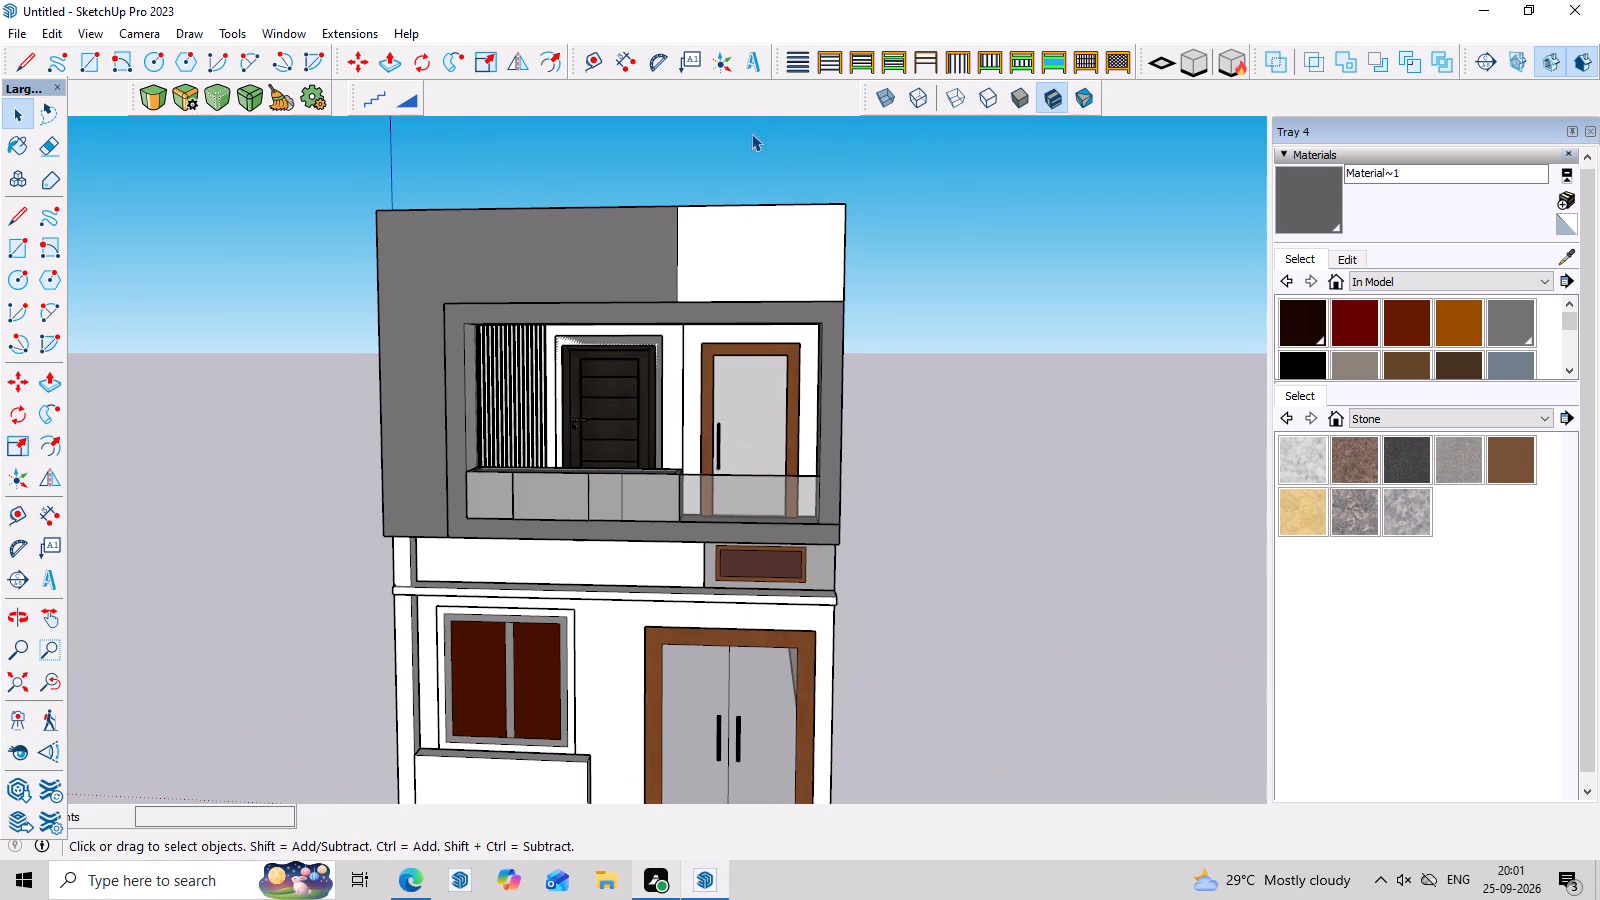
{"action": "scroll", "coordinate": [748, 193], "scroll_direction": "down", "scroll_amount": 3}
{"action": "scroll", "coordinate": [708, 388], "scroll_direction": "up", "scroll_amount": 3}
{"action": "scroll", "coordinate": [879, 388], "scroll_direction": "down", "scroll_amount": 3}
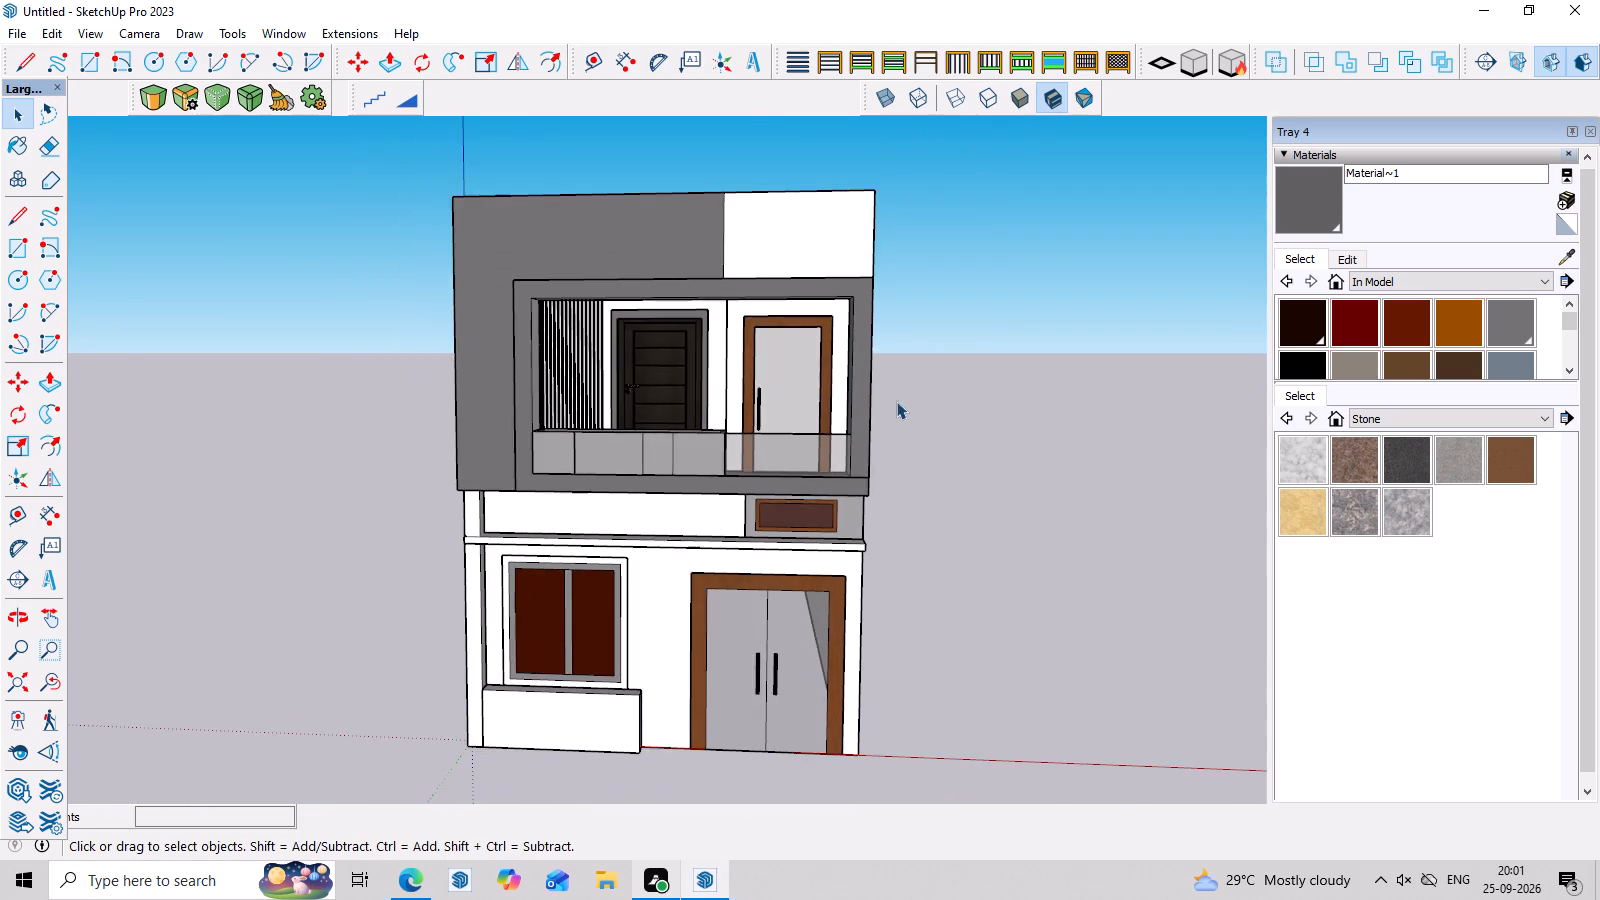
{"action": "middle_click_drag", "start_coordinate": [904, 413], "coordinate": [908, 437]}
{"action": "scroll", "coordinate": [908, 437], "scroll_direction": "up", "scroll_amount": 6}
{"action": "scroll", "coordinate": [907, 412], "scroll_direction": "down", "scroll_amount": 4}
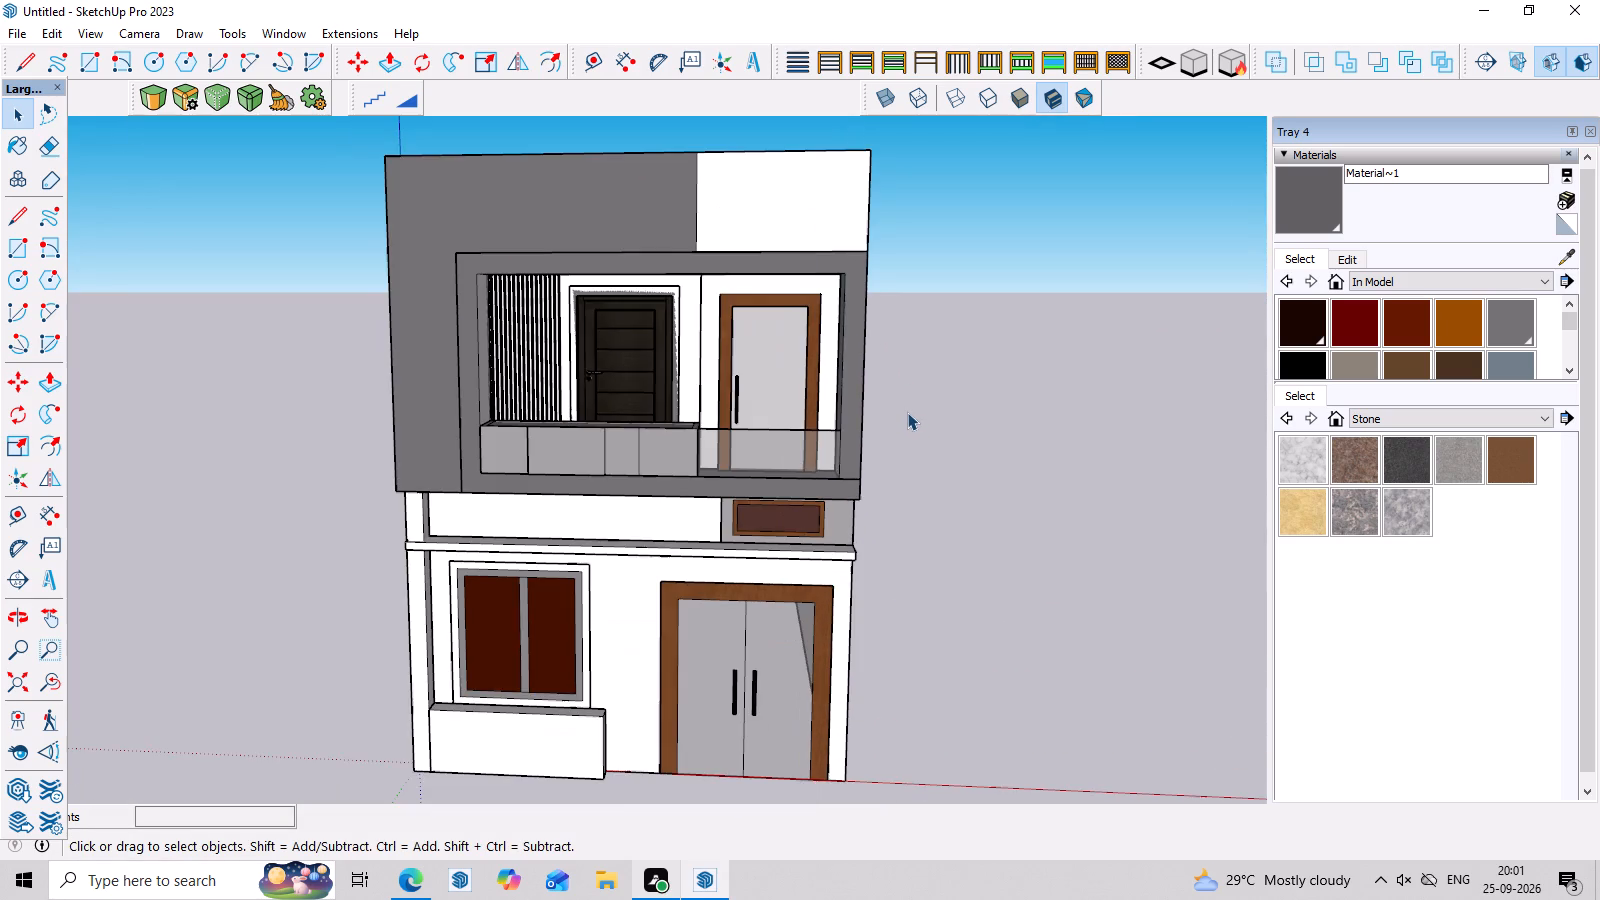
{"action": "scroll", "coordinate": [907, 412], "scroll_direction": "up", "scroll_amount": 2}
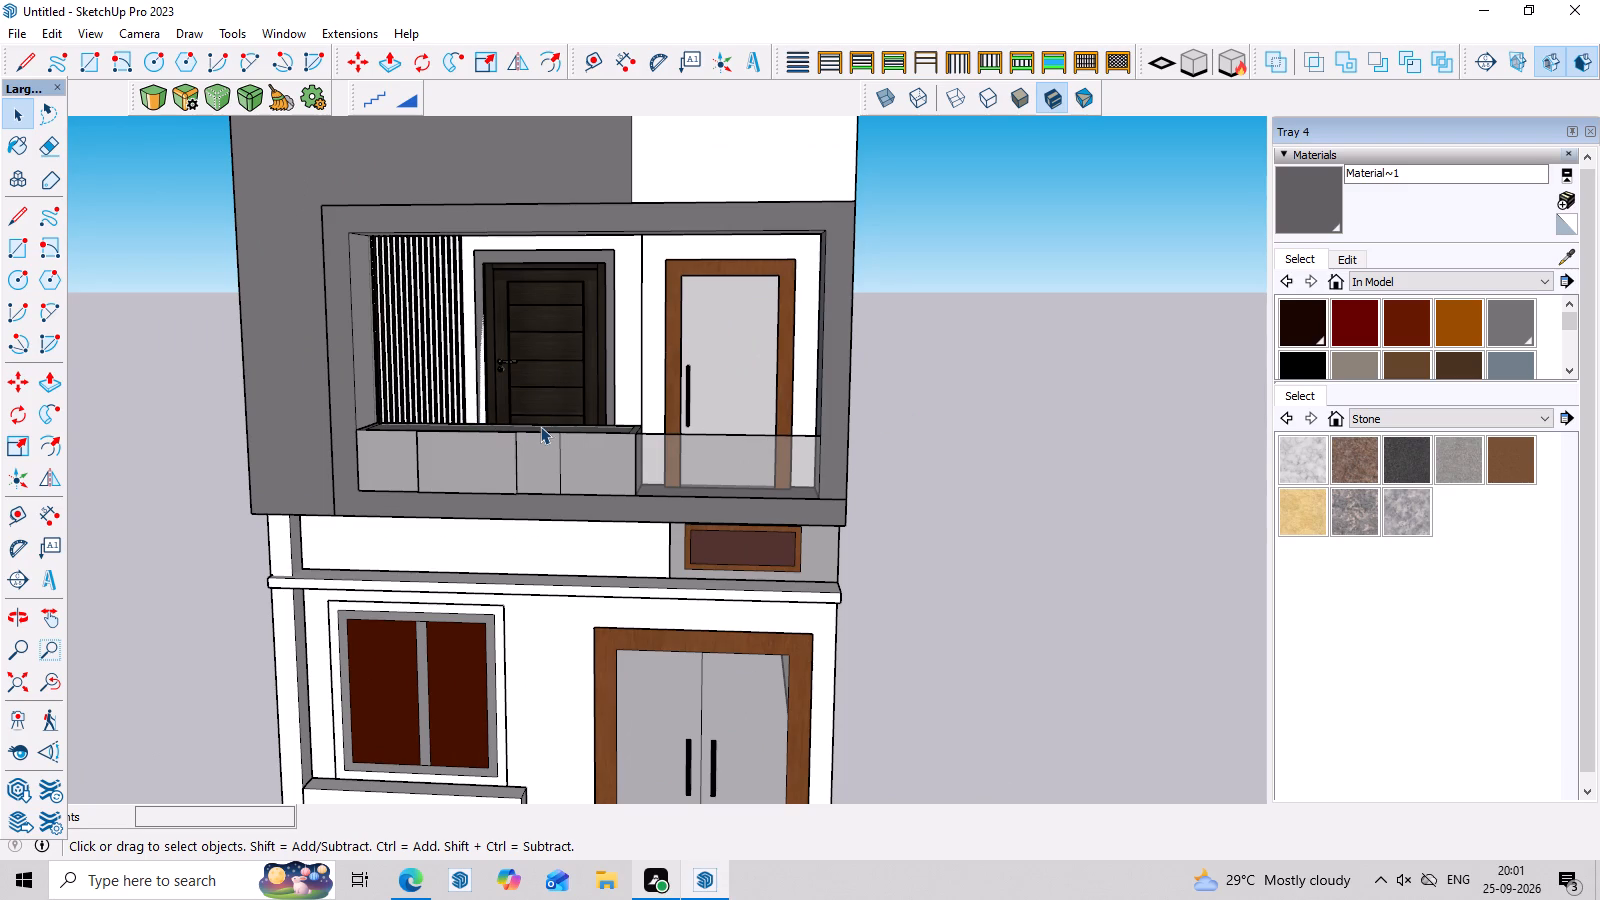
{"action": "scroll", "coordinate": [545, 426], "scroll_direction": "down", "scroll_amount": 2}
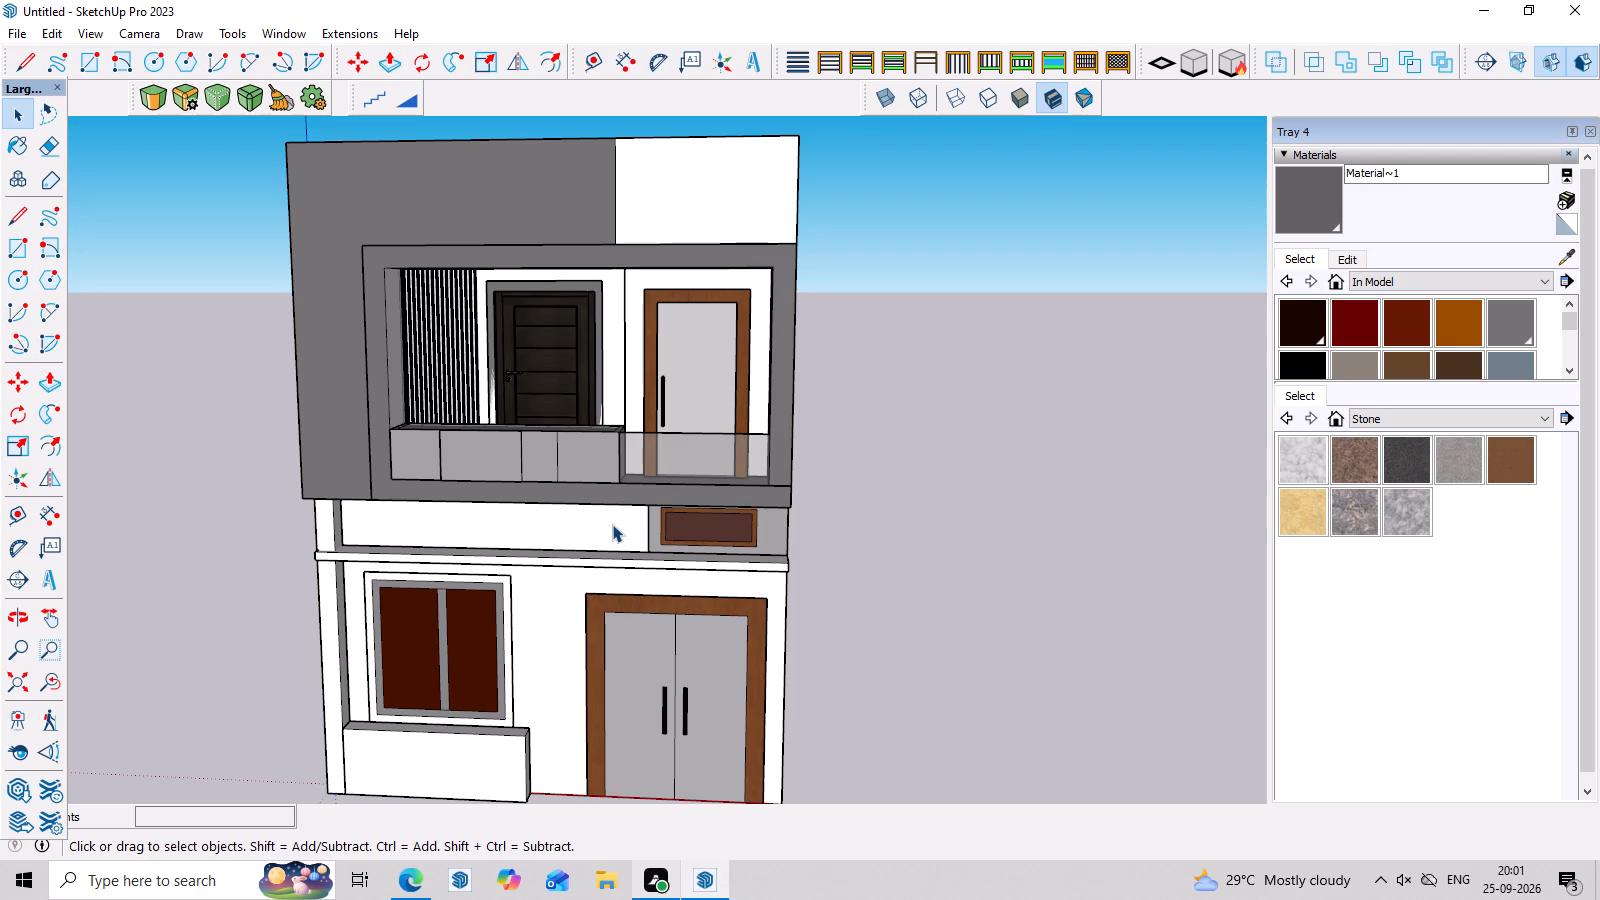
{"action": "scroll", "coordinate": [612, 524], "scroll_direction": "down", "scroll_amount": 2}
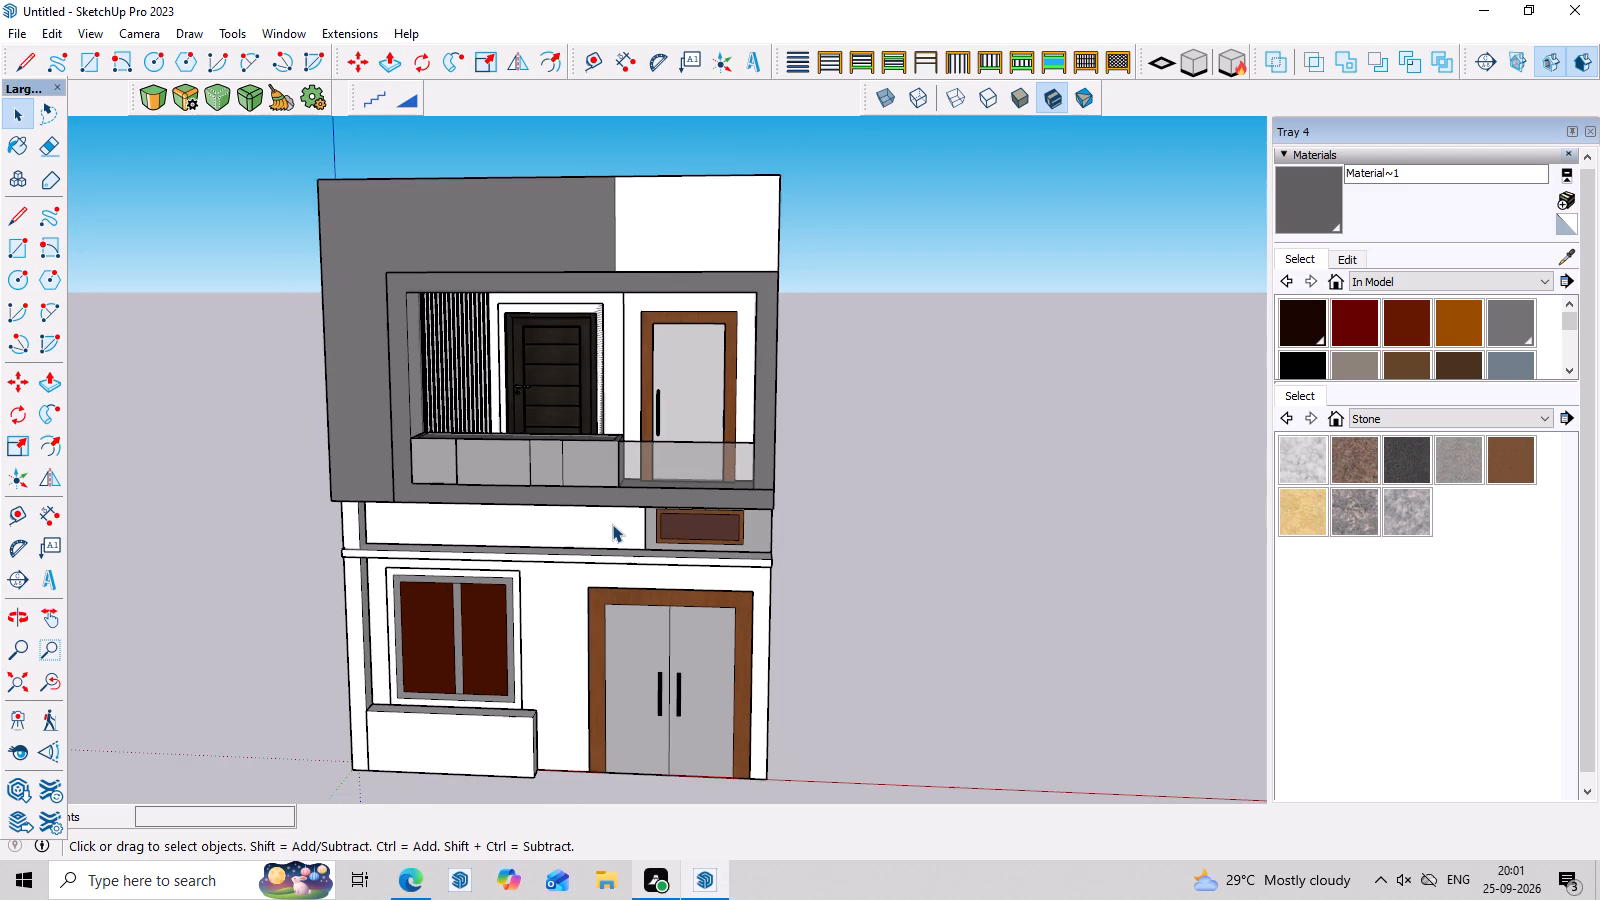
{"action": "middle_click_drag", "start_coordinate": [612, 524], "coordinate": [649, 514]}
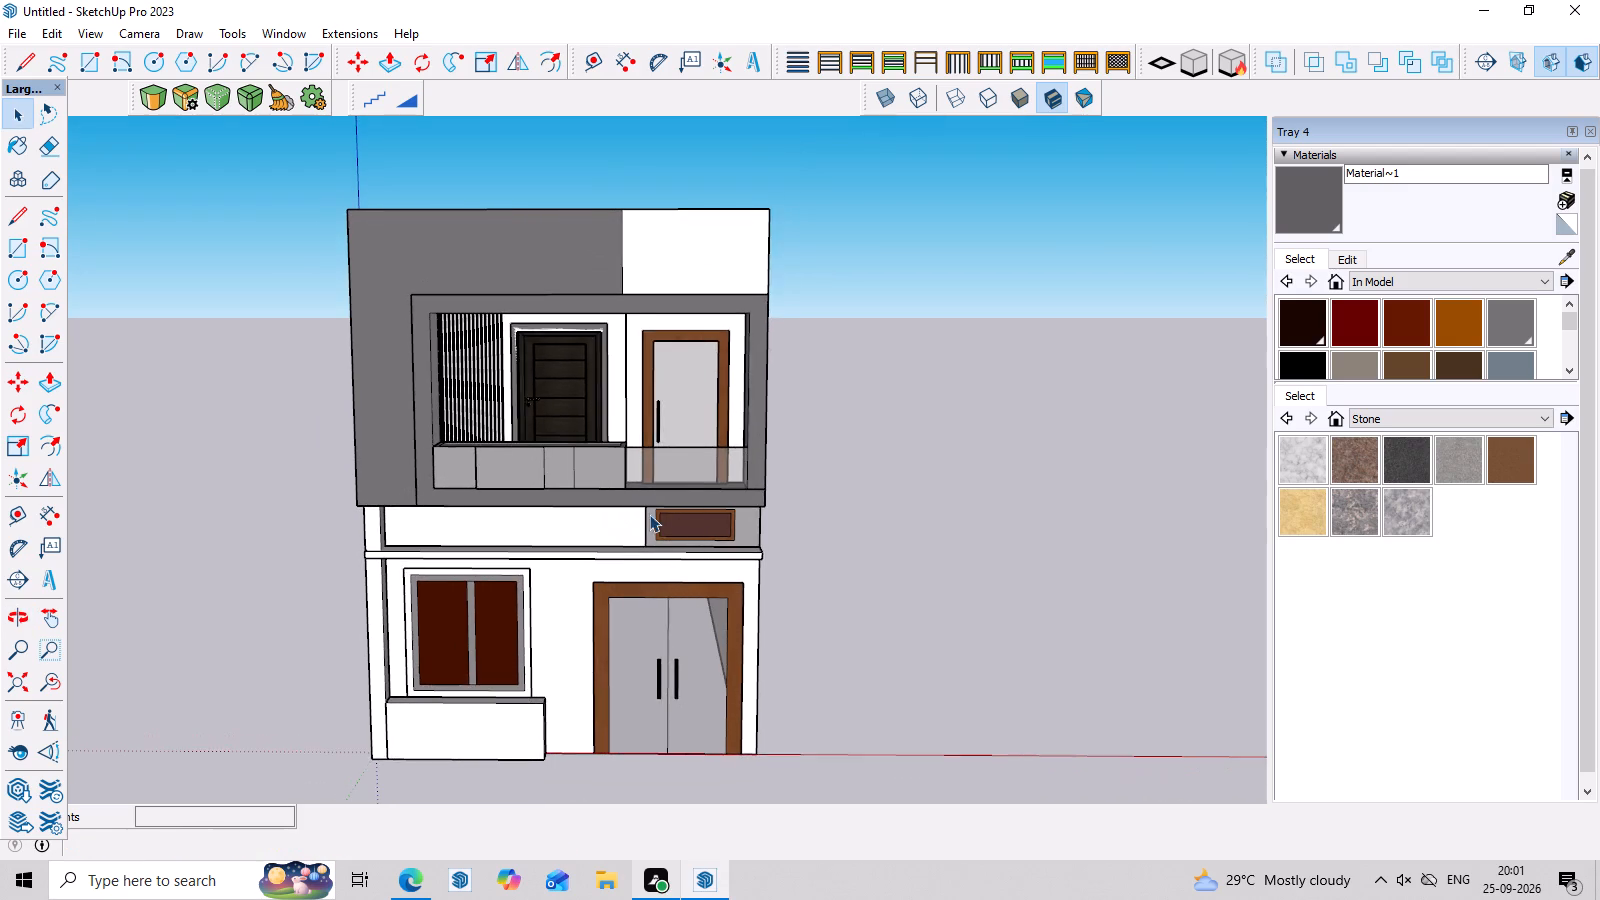
Check the surround of the dark balcony door and undo the recent facade edits, back past the ground-floor wall's dividing-line deletion.
{"action": "scroll", "coordinate": [643, 437], "scroll_direction": "up", "scroll_amount": 3}
{"action": "scroll", "coordinate": [608, 333], "scroll_direction": "up", "scroll_amount": 6}
{"action": "left_click", "coordinate": [575, 274]}
{"action": "middle_click_drag", "start_coordinate": [574, 313], "coordinate": [561, 367]}
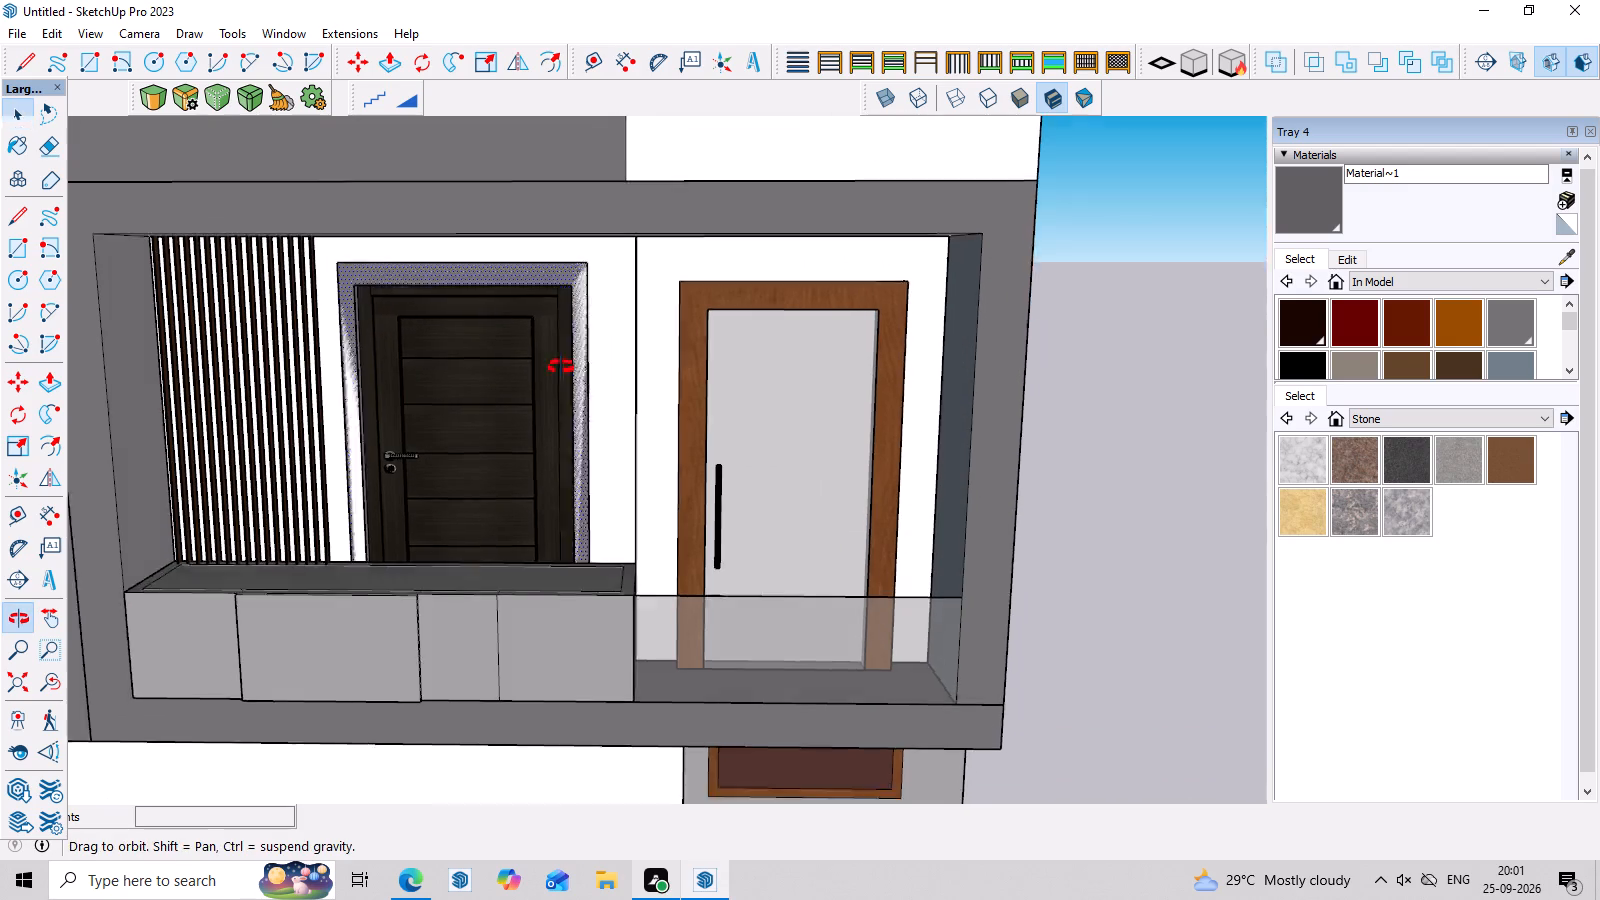
{"action": "middle_click_drag", "start_coordinate": [561, 367], "coordinate": [533, 439]}
{"action": "key", "text": "ctrl+z"}
{"action": "key", "text": "ctrl+z"}
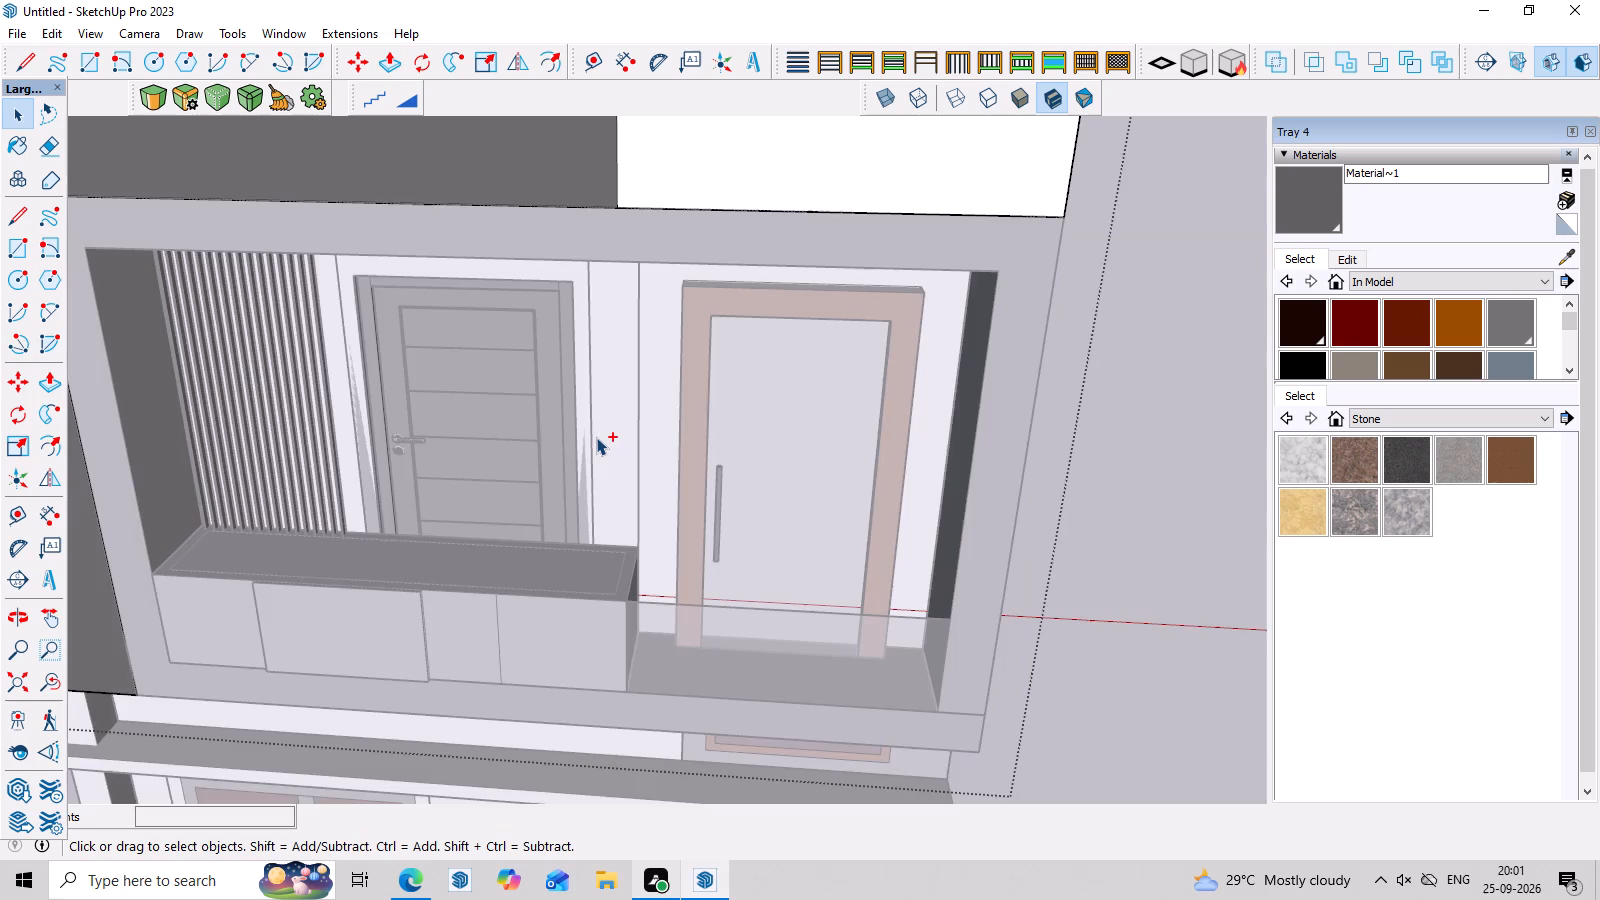
{"action": "key", "text": "ctrl+z"}
{"action": "scroll", "coordinate": [625, 454], "scroll_direction": "down", "scroll_amount": 2}
{"action": "middle_click_drag", "start_coordinate": [654, 403], "coordinate": [715, 174]}
{"action": "key", "text": "space"}
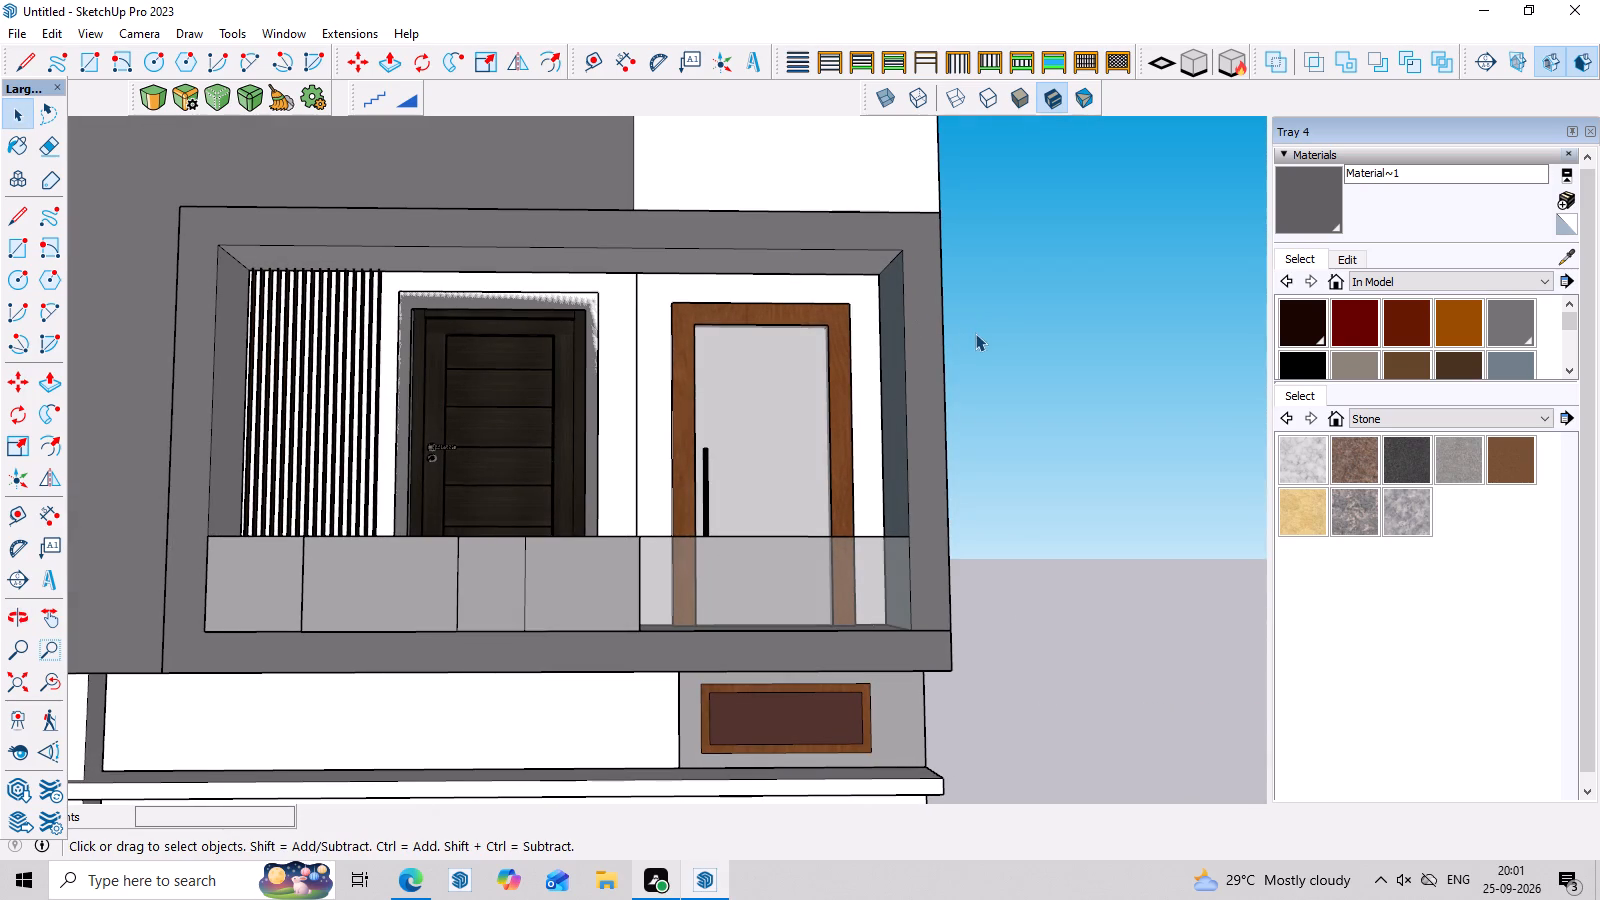
{"action": "left_click", "coordinate": [975, 333]}
{"action": "key", "text": "ctrl+z"}
{"action": "key", "text": "ctrl+z"}
{"action": "key", "text": "ctrl+z"}
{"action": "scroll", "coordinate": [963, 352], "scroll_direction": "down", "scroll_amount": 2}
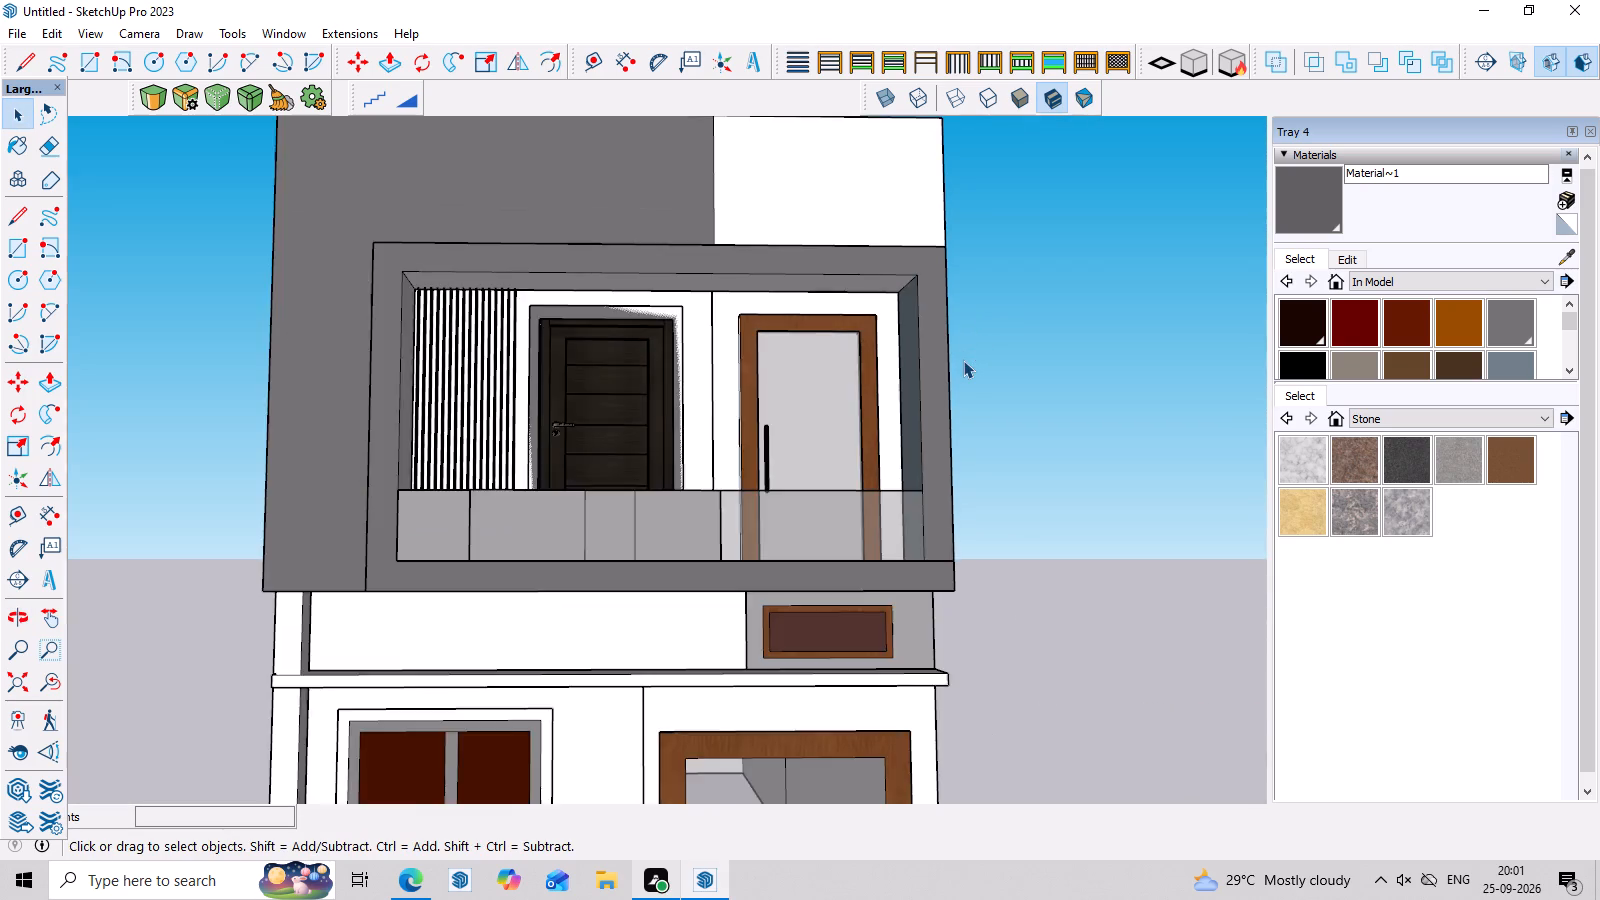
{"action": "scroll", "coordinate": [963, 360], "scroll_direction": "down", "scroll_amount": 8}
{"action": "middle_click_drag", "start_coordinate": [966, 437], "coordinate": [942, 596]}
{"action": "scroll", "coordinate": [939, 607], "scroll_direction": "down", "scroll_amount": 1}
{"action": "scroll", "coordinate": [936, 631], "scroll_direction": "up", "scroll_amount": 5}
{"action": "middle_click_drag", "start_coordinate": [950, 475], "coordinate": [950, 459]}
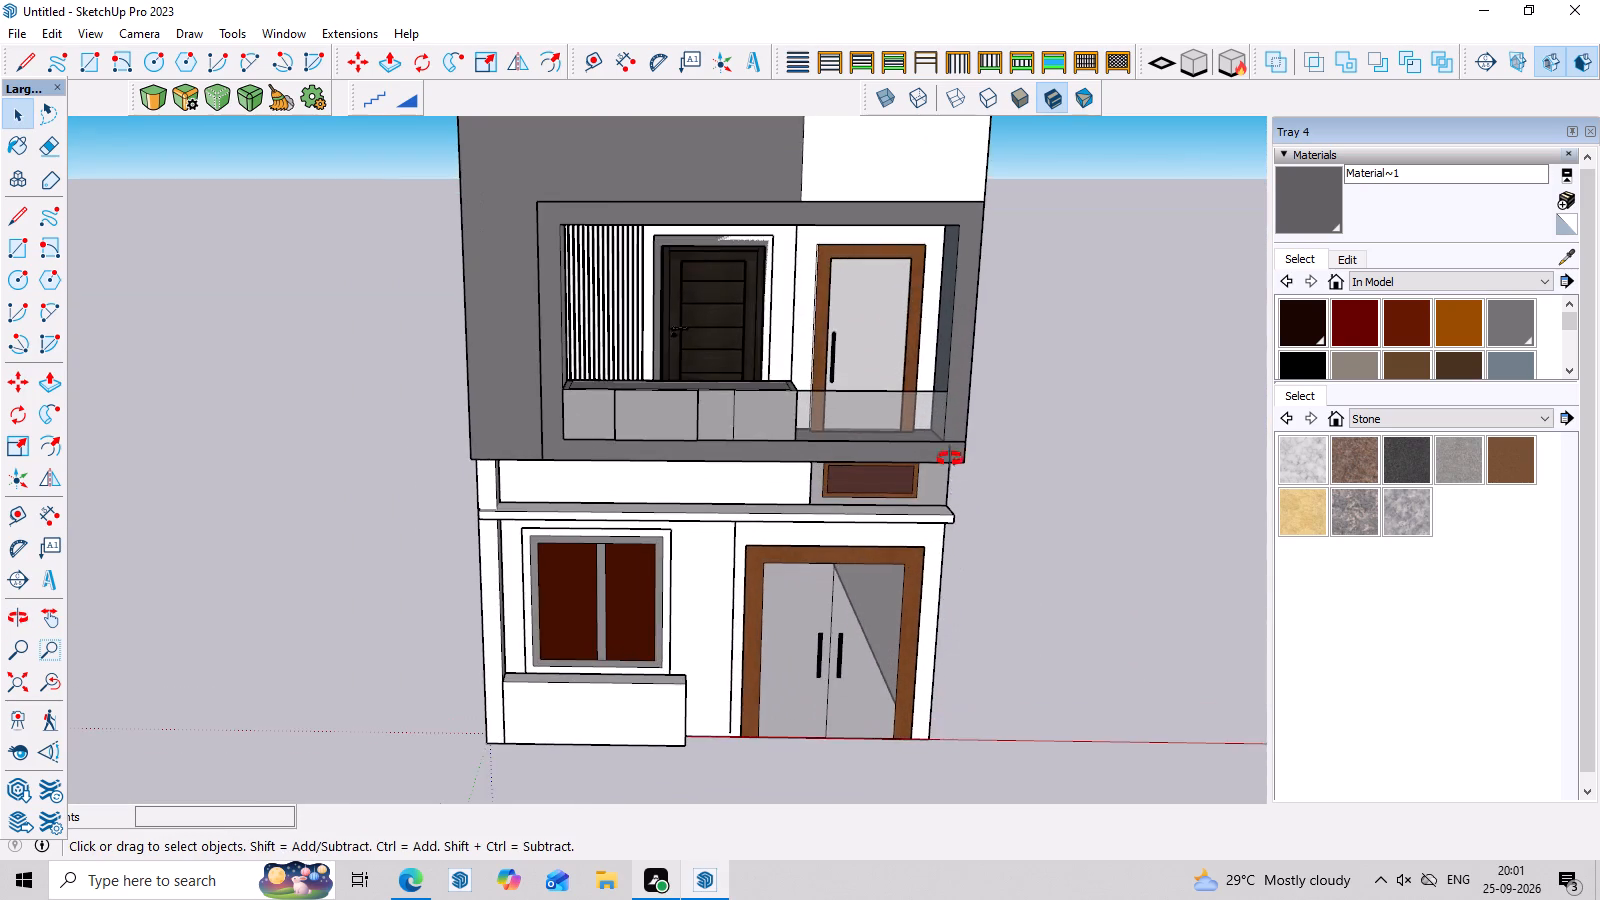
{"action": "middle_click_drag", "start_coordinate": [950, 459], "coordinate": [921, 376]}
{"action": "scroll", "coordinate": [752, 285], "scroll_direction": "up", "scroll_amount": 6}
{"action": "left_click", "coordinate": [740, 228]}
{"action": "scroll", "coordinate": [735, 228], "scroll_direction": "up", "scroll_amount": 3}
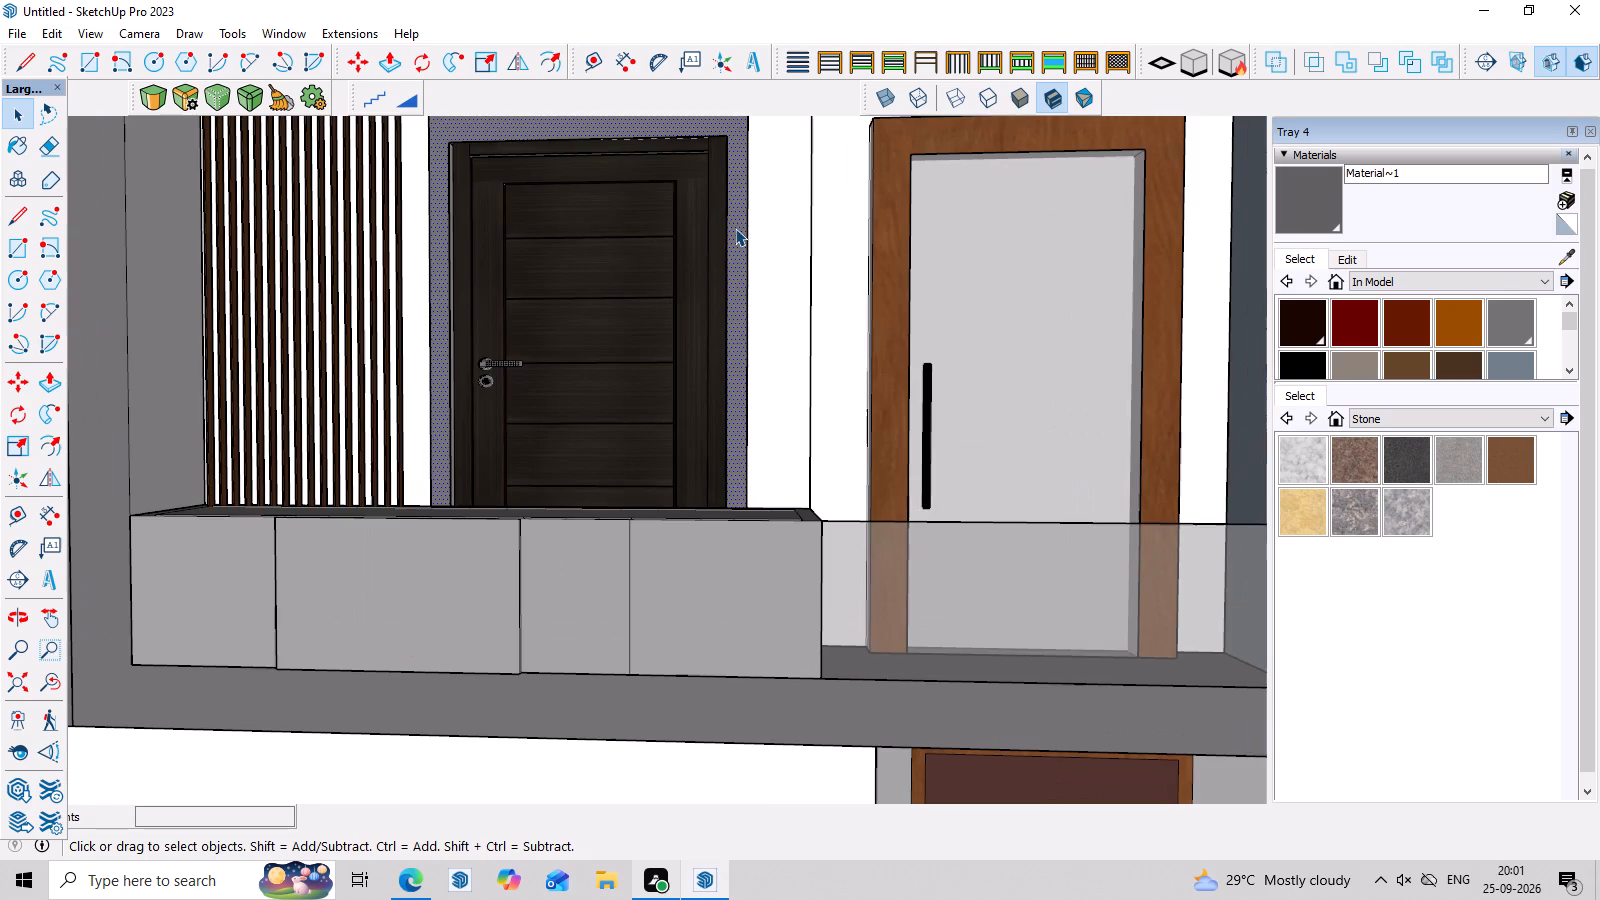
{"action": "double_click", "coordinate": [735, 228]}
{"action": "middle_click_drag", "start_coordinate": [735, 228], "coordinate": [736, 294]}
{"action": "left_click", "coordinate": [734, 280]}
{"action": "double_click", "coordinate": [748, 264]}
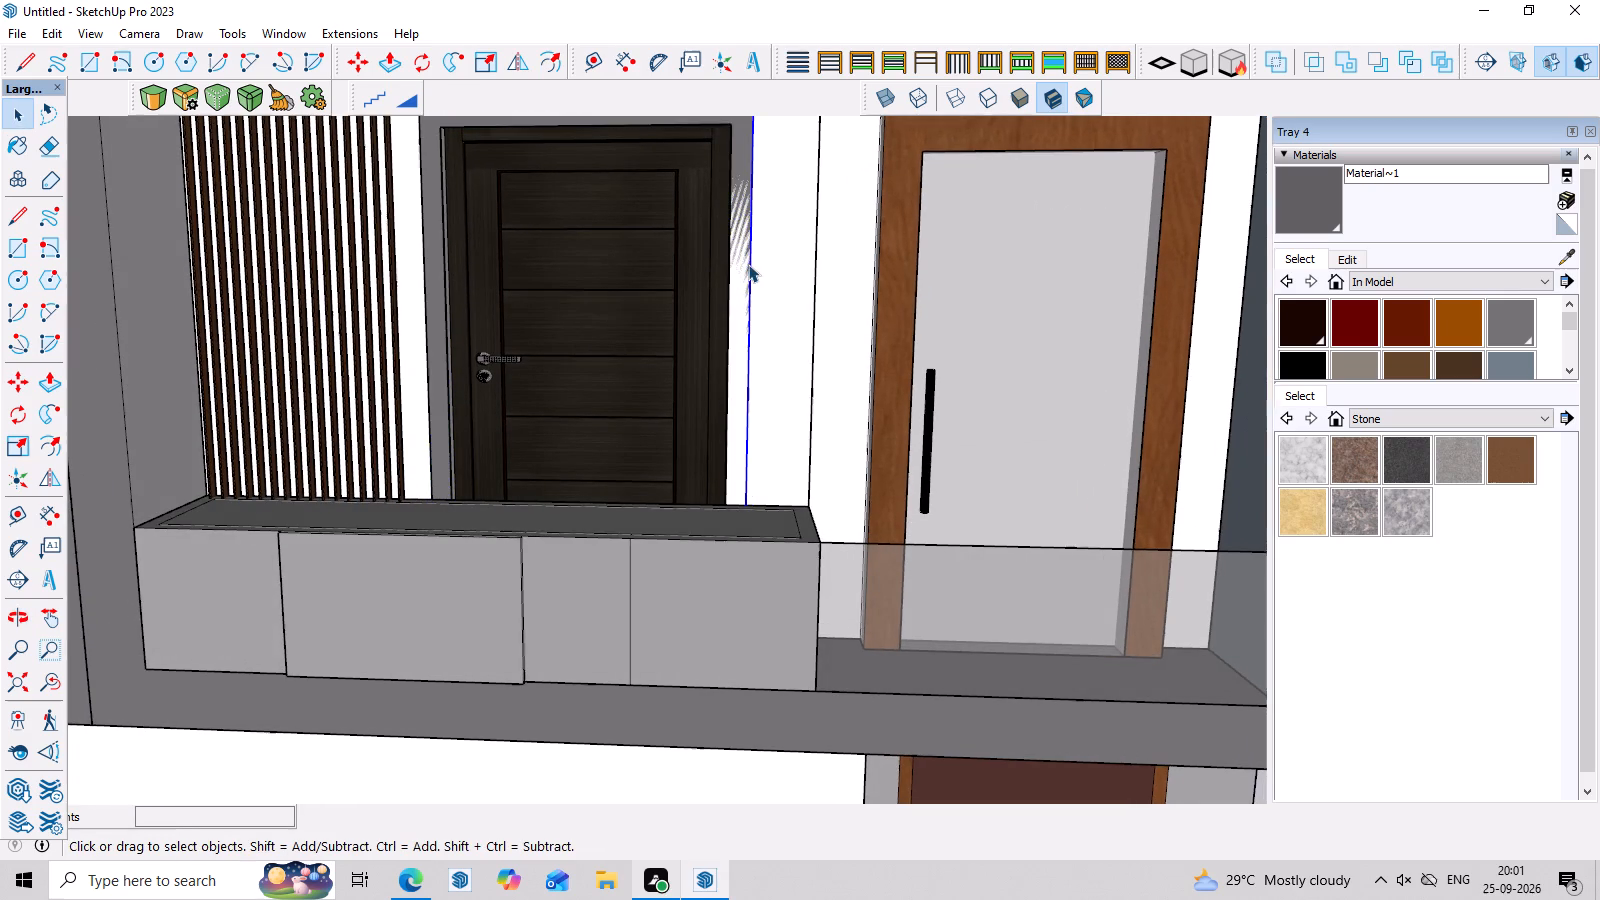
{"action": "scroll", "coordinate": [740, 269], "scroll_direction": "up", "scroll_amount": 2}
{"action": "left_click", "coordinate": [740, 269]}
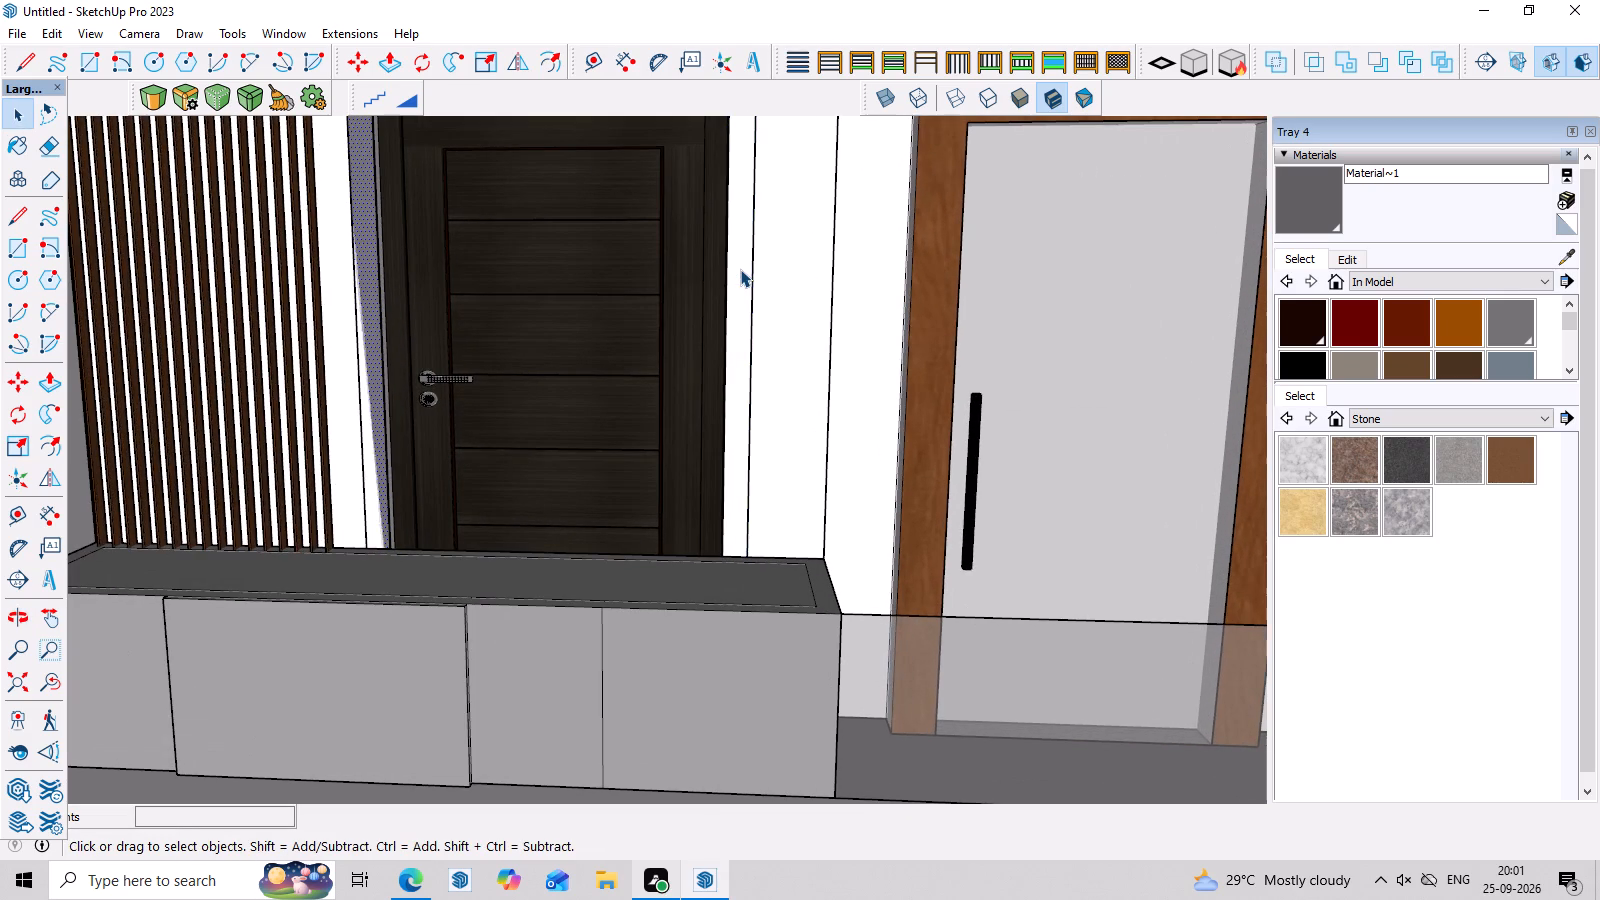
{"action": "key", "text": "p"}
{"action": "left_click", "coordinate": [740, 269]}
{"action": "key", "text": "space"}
Pull the surround face around the dark balcony door outward by about 2 inches with Push/Pull.
{"action": "scroll", "coordinate": [738, 278], "scroll_direction": "down", "scroll_amount": 3}
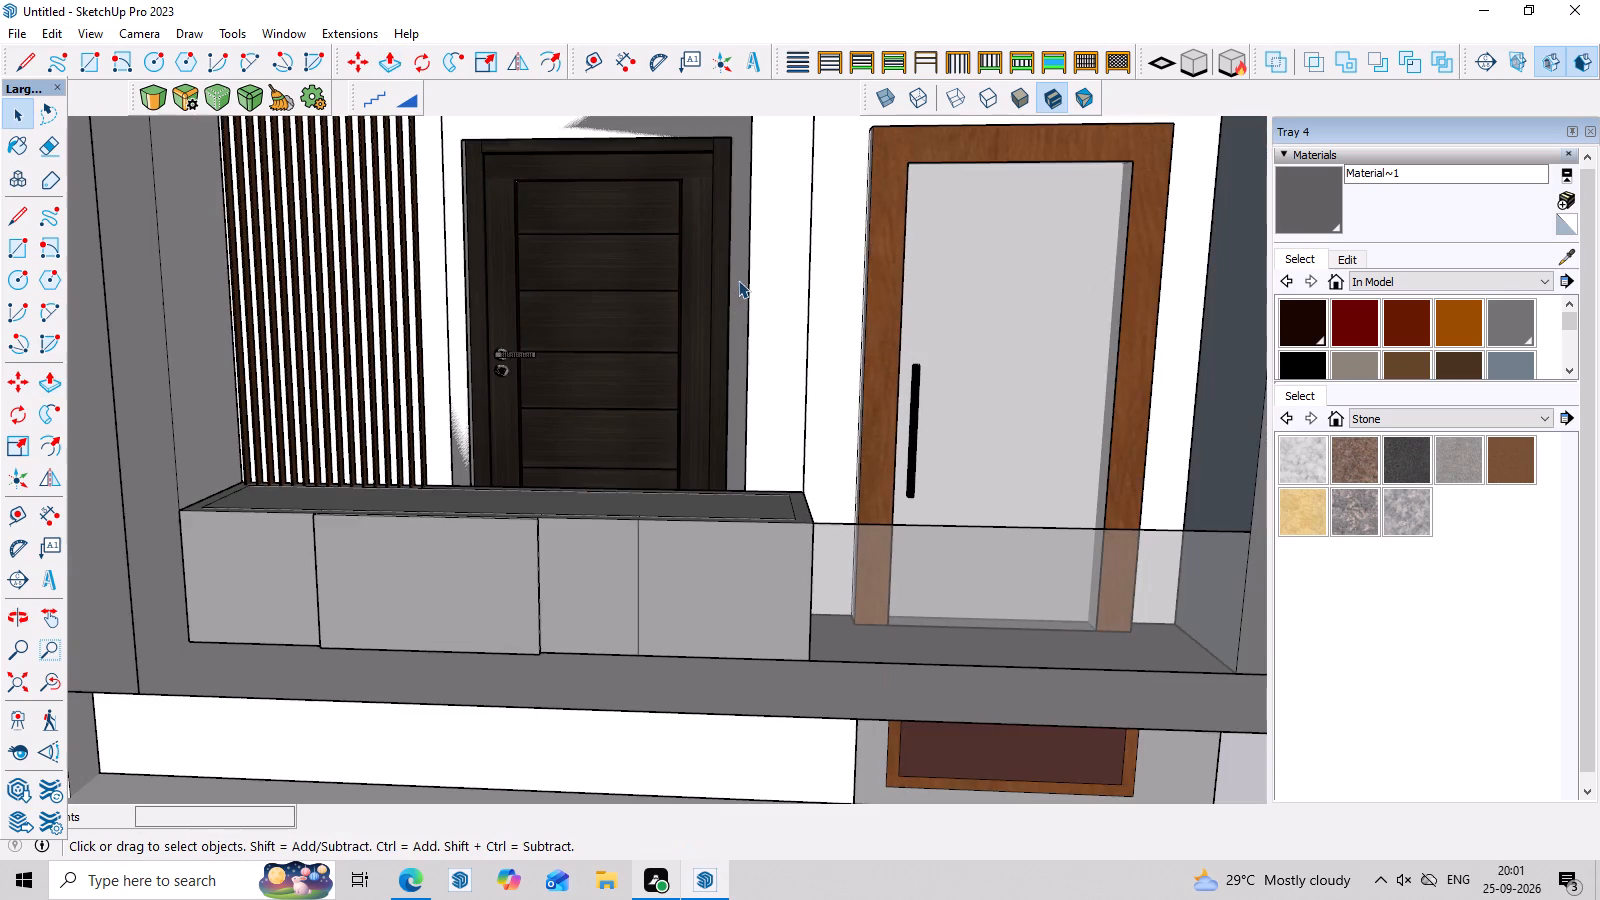
{"action": "middle_click_drag", "start_coordinate": [737, 295], "coordinate": [725, 346]}
{"action": "middle_click_drag", "start_coordinate": [742, 406], "coordinate": [706, 484]}
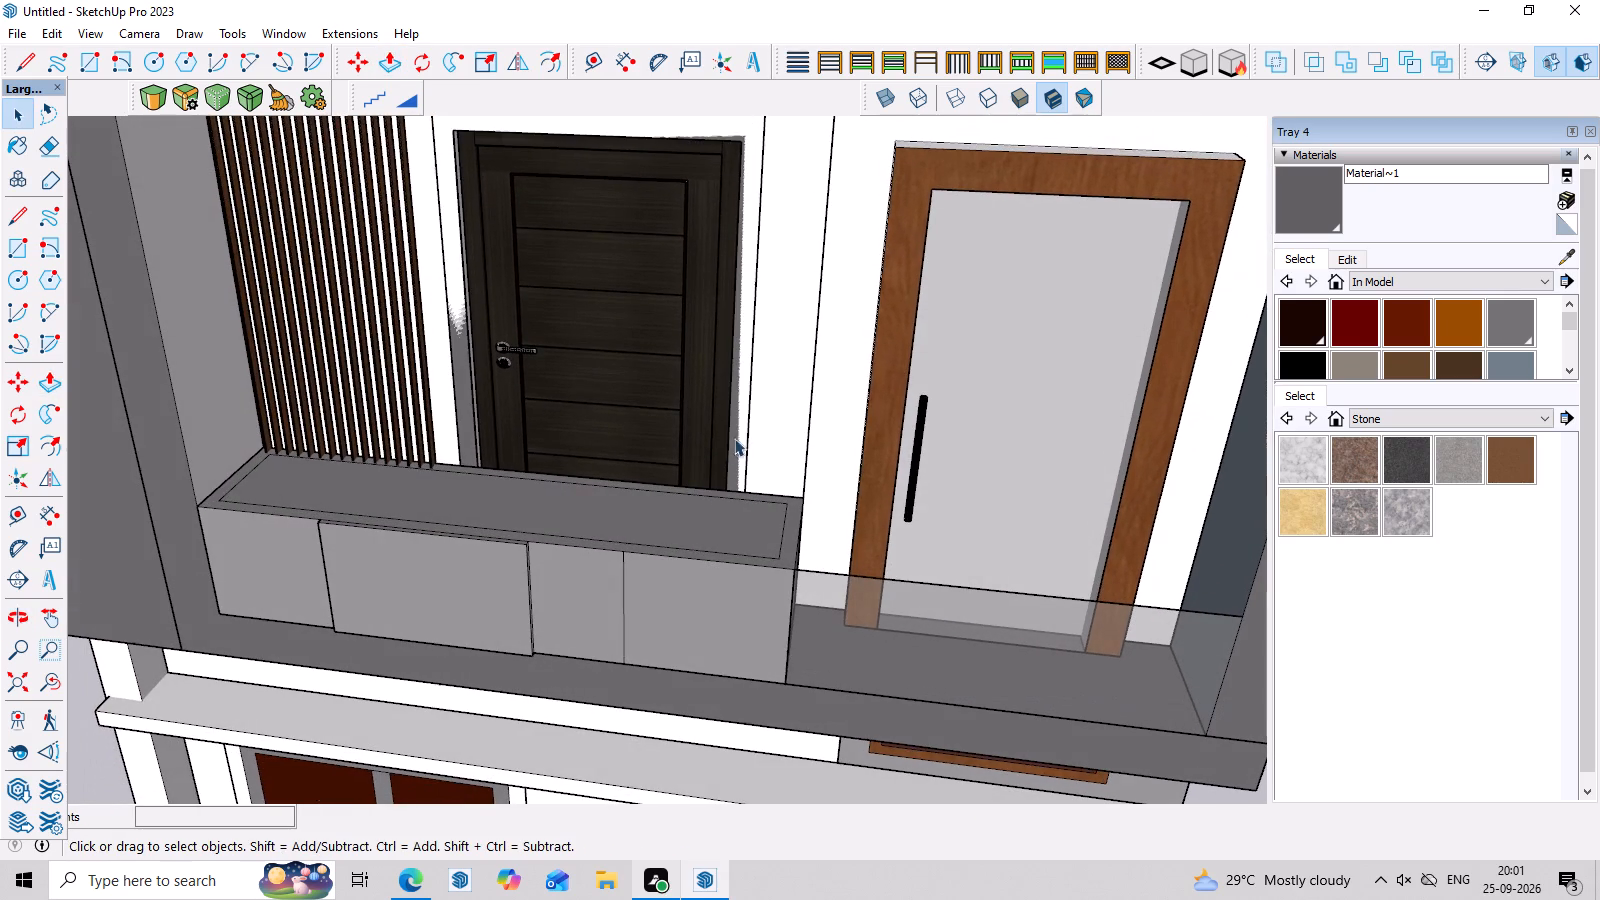
{"action": "left_click", "coordinate": [743, 424]}
{"action": "key", "text": "space"}
{"action": "triple_click", "coordinate": [742, 424]}
{"action": "scroll", "coordinate": [742, 424], "scroll_direction": "up", "scroll_amount": 3}
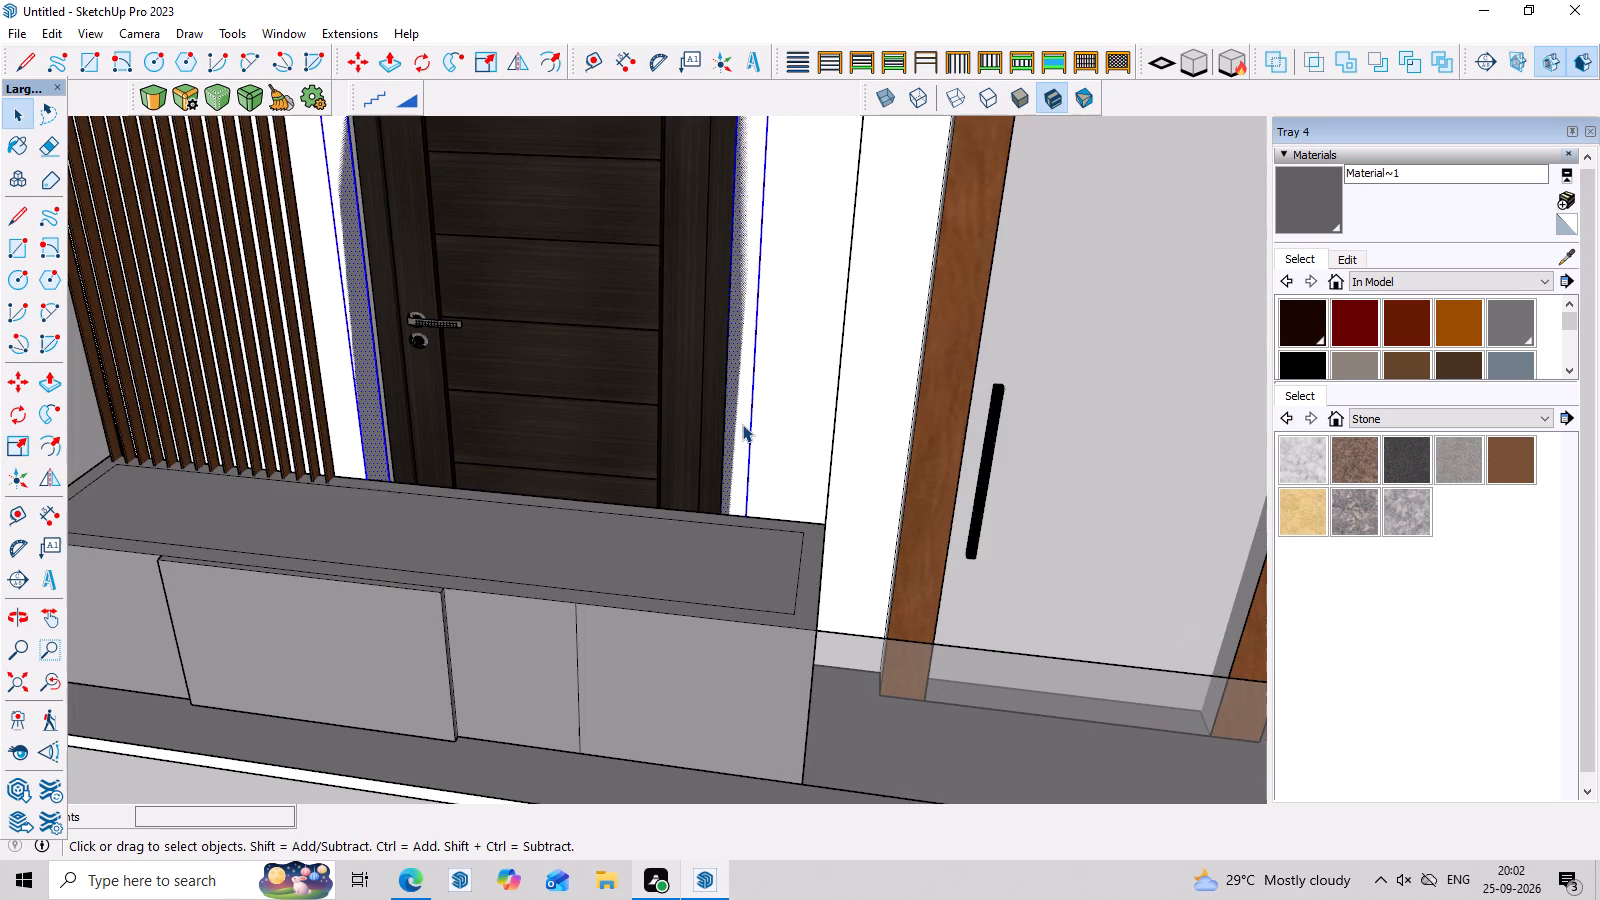
{"action": "key", "text": "p"}
{"action": "left_click", "coordinate": [742, 424]}
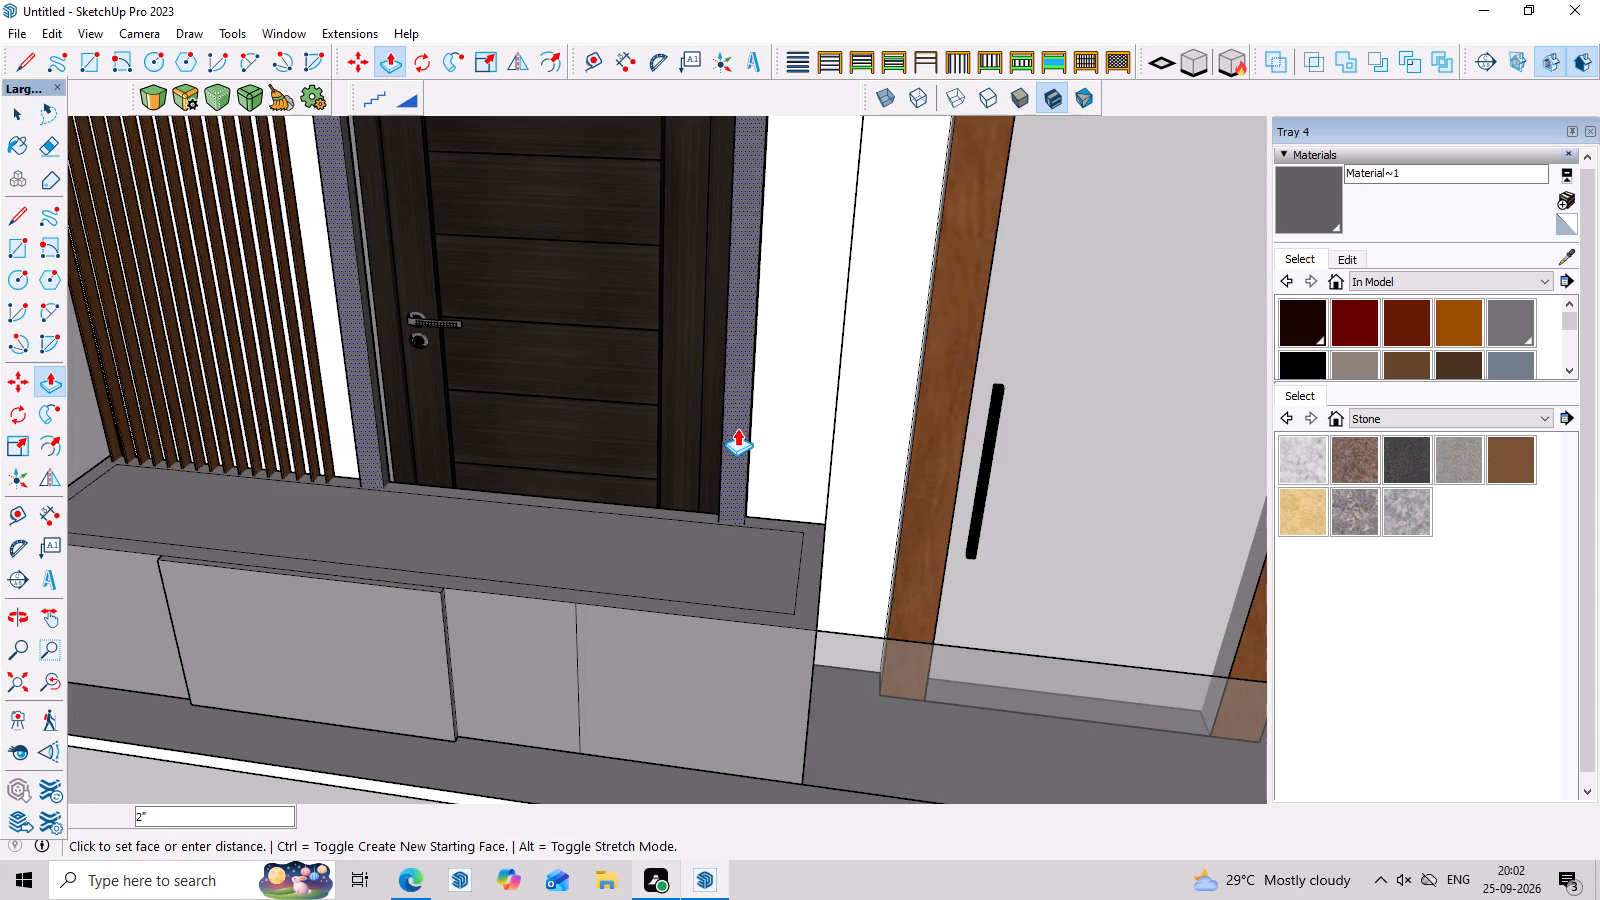
{"action": "left_click", "coordinate": [738, 426]}
{"action": "scroll", "coordinate": [734, 482], "scroll_direction": "down", "scroll_amount": 10}
{"action": "middle_click_drag", "start_coordinate": [788, 527], "coordinate": [925, 276]}
{"action": "key", "text": "space"}
{"action": "left_click", "coordinate": [1118, 285]}
Examine the front facade around the upper balcony door surround and the ground-floor wall from several angles.
{"action": "scroll", "coordinate": [1116, 285], "scroll_direction": "down", "scroll_amount": 3}
{"action": "middle_click_drag", "start_coordinate": [1097, 332], "coordinate": [1055, 456]}
{"action": "scroll", "coordinate": [1068, 465], "scroll_direction": "up", "scroll_amount": 2}
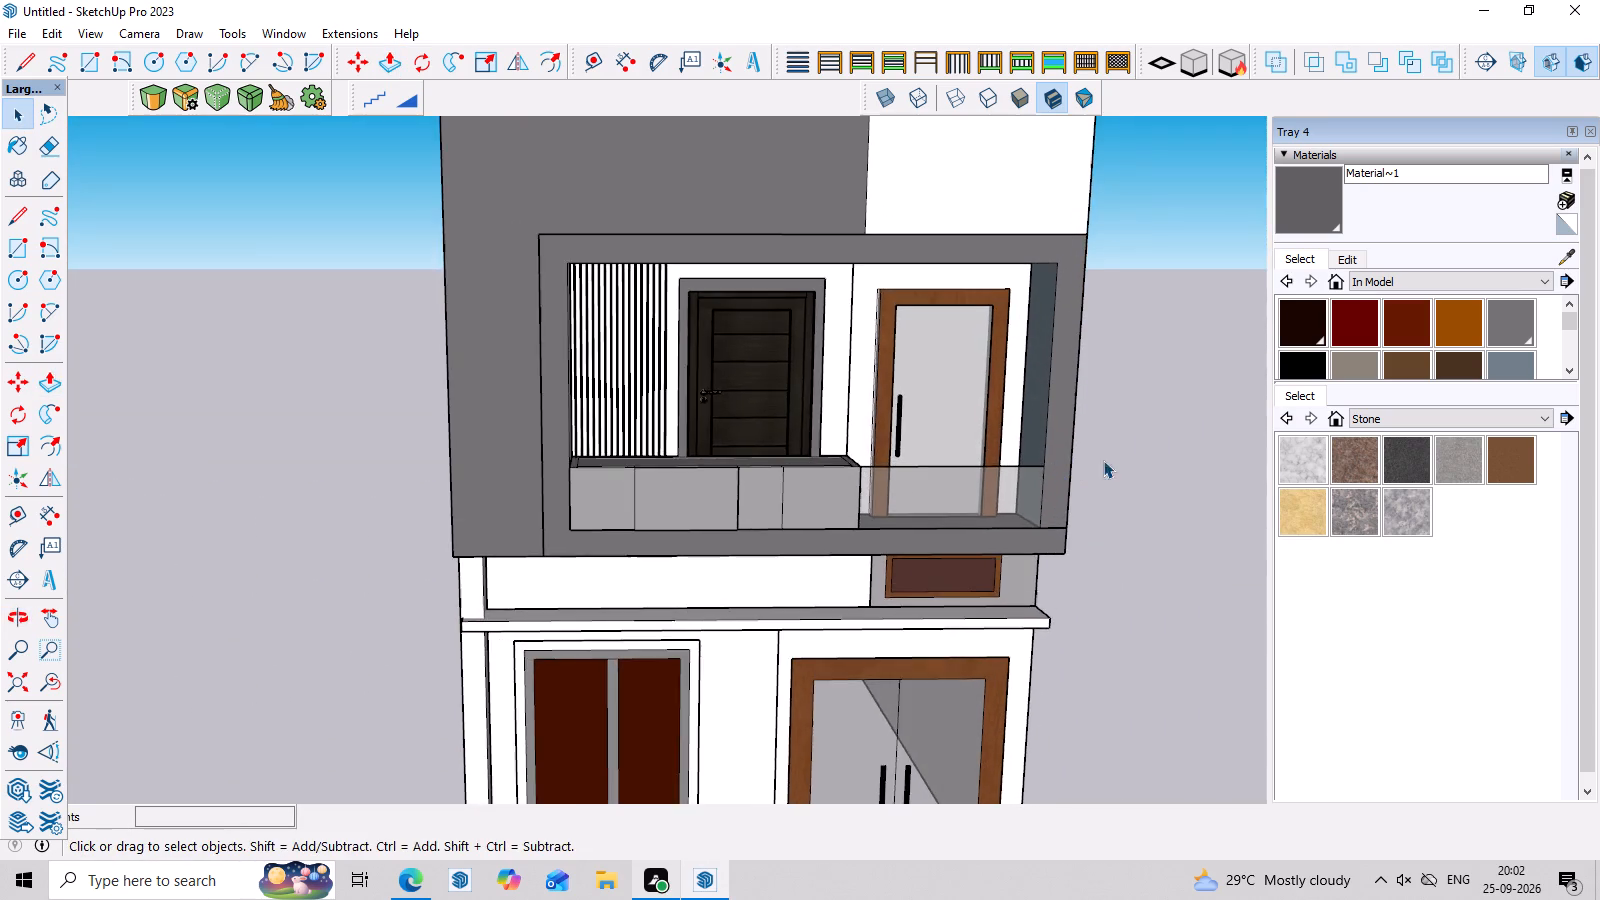
{"action": "middle_click_drag", "start_coordinate": [1128, 460], "coordinate": [1088, 472]}
{"action": "middle_click_drag", "start_coordinate": [1124, 517], "coordinate": [1129, 473]}
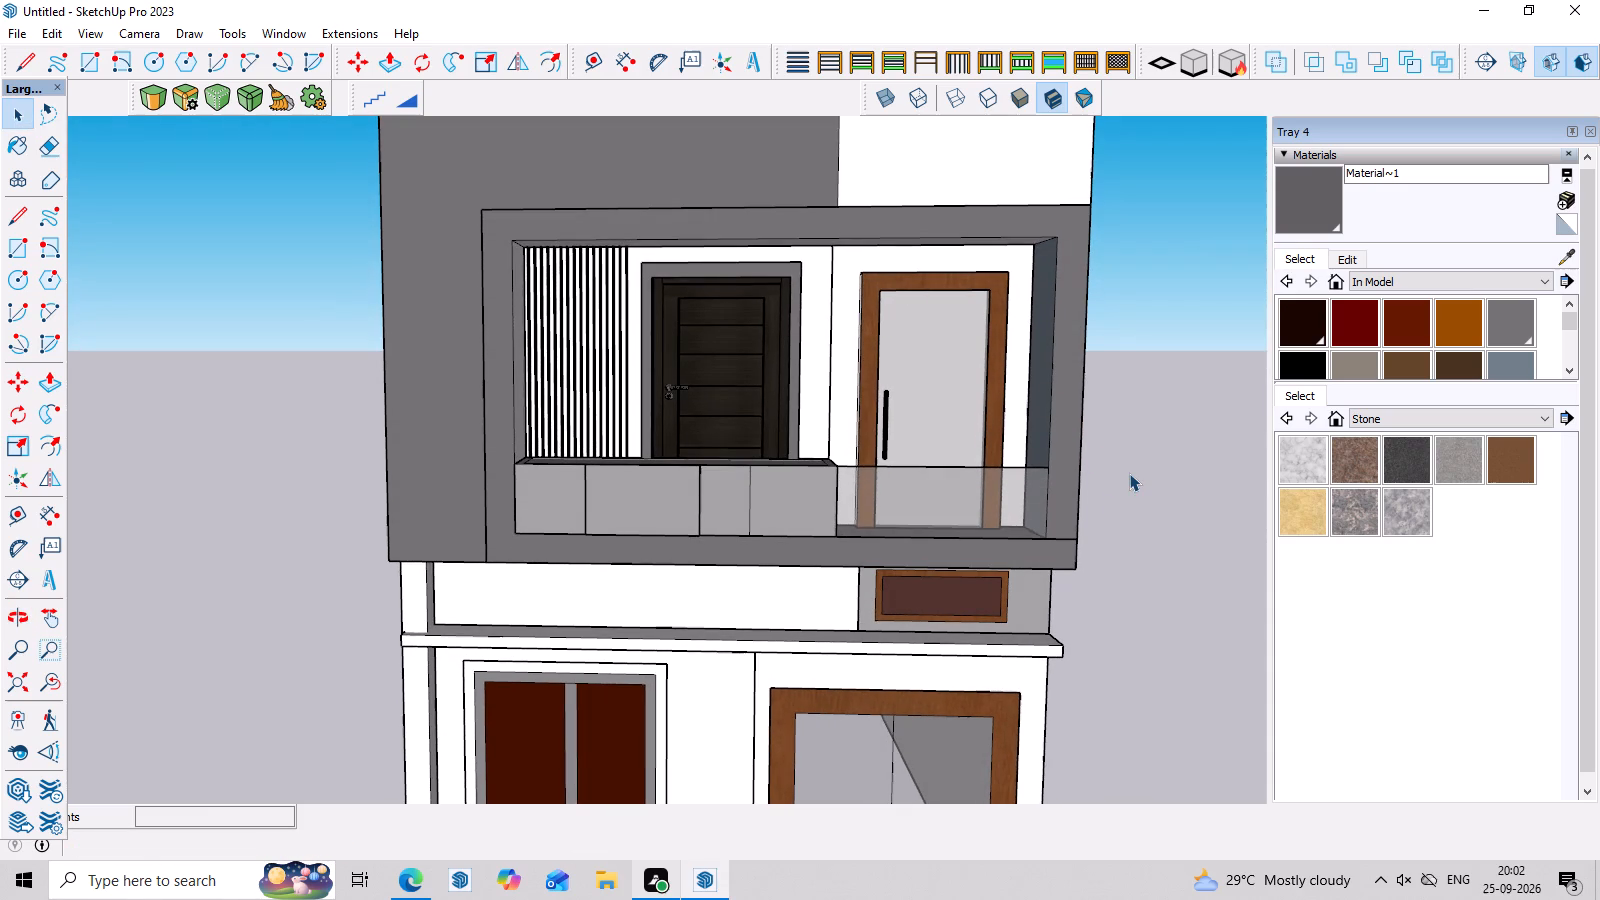
{"action": "scroll", "coordinate": [969, 616], "scroll_direction": "down", "scroll_amount": 7}
{"action": "scroll", "coordinate": [1093, 496], "scroll_direction": "up", "scroll_amount": 2}
{"action": "middle_click_drag", "start_coordinate": [1095, 491], "coordinate": [1095, 452]}
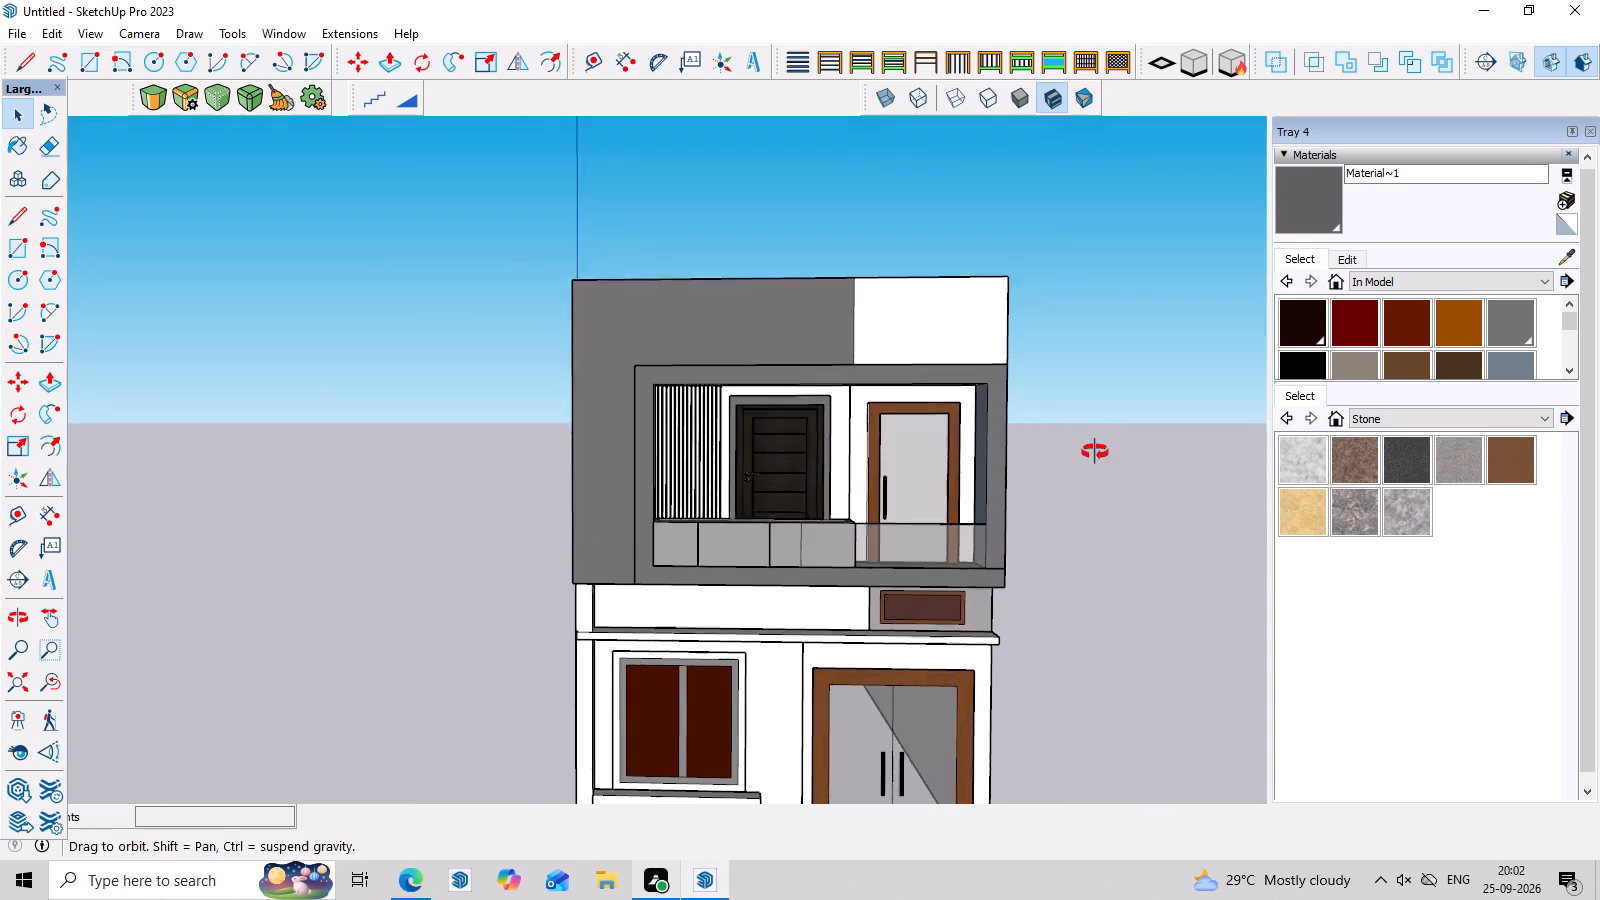
{"action": "middle_click_drag", "start_coordinate": [1095, 452], "coordinate": [1095, 444]}
{"action": "scroll", "coordinate": [1095, 444], "scroll_direction": "down", "scroll_amount": 5}
{"action": "scroll", "coordinate": [1097, 606], "scroll_direction": "up", "scroll_amount": 2}
{"action": "scroll", "coordinate": [1086, 699], "scroll_direction": "up", "scroll_amount": 2}
{"action": "middle_click_drag", "start_coordinate": [1086, 737], "coordinate": [1086, 754]}
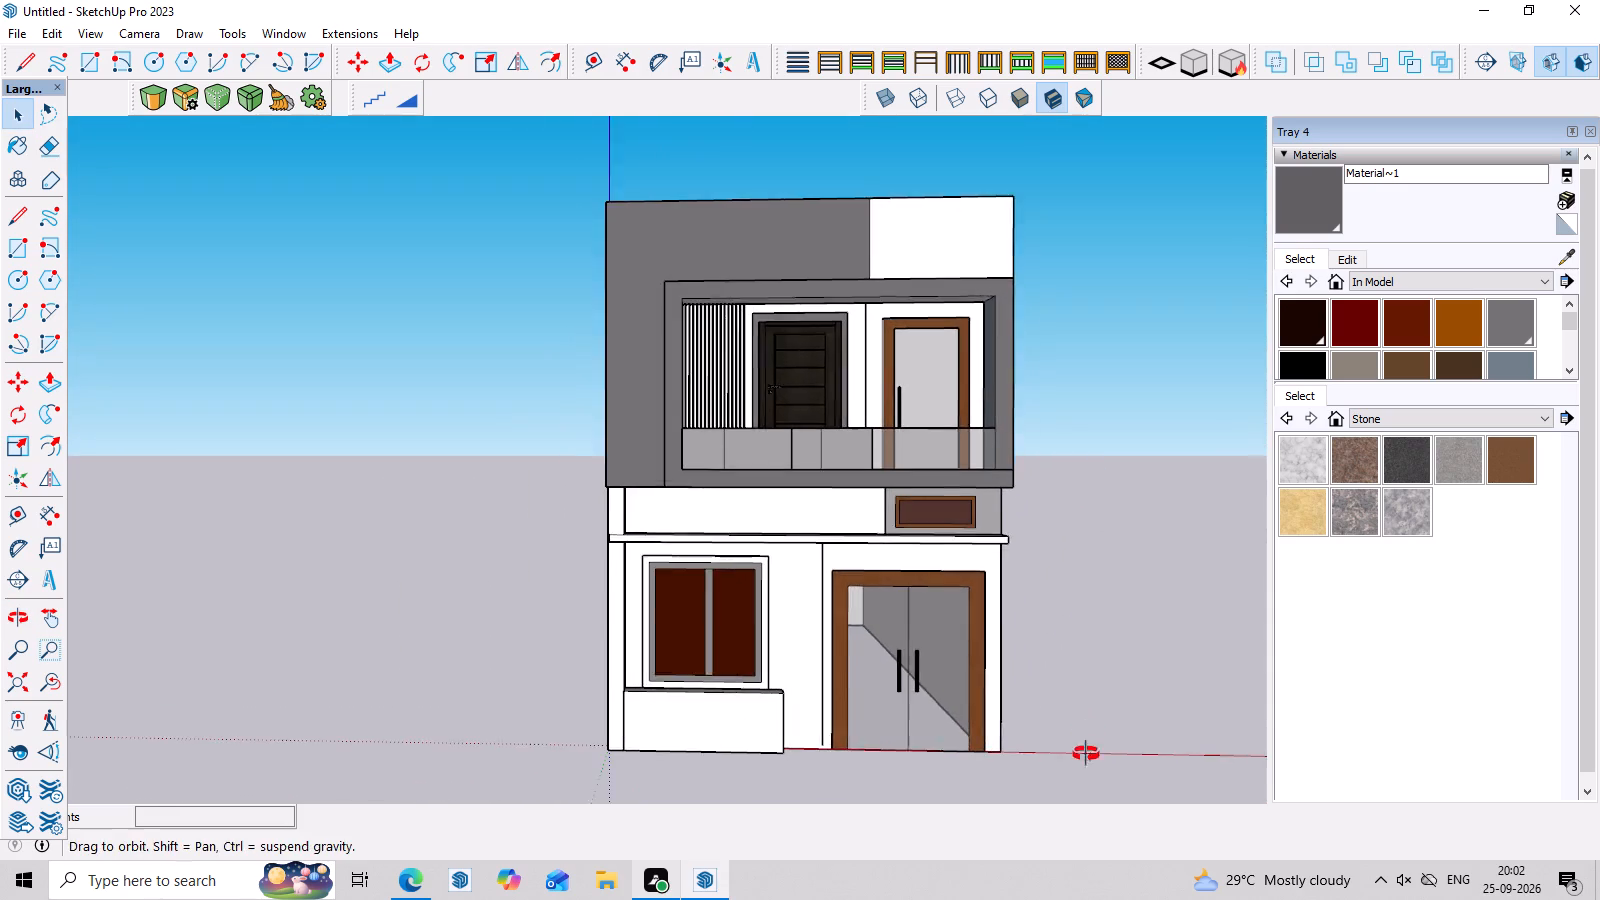
{"action": "middle_click_drag", "start_coordinate": [1086, 754], "coordinate": [1086, 786]}
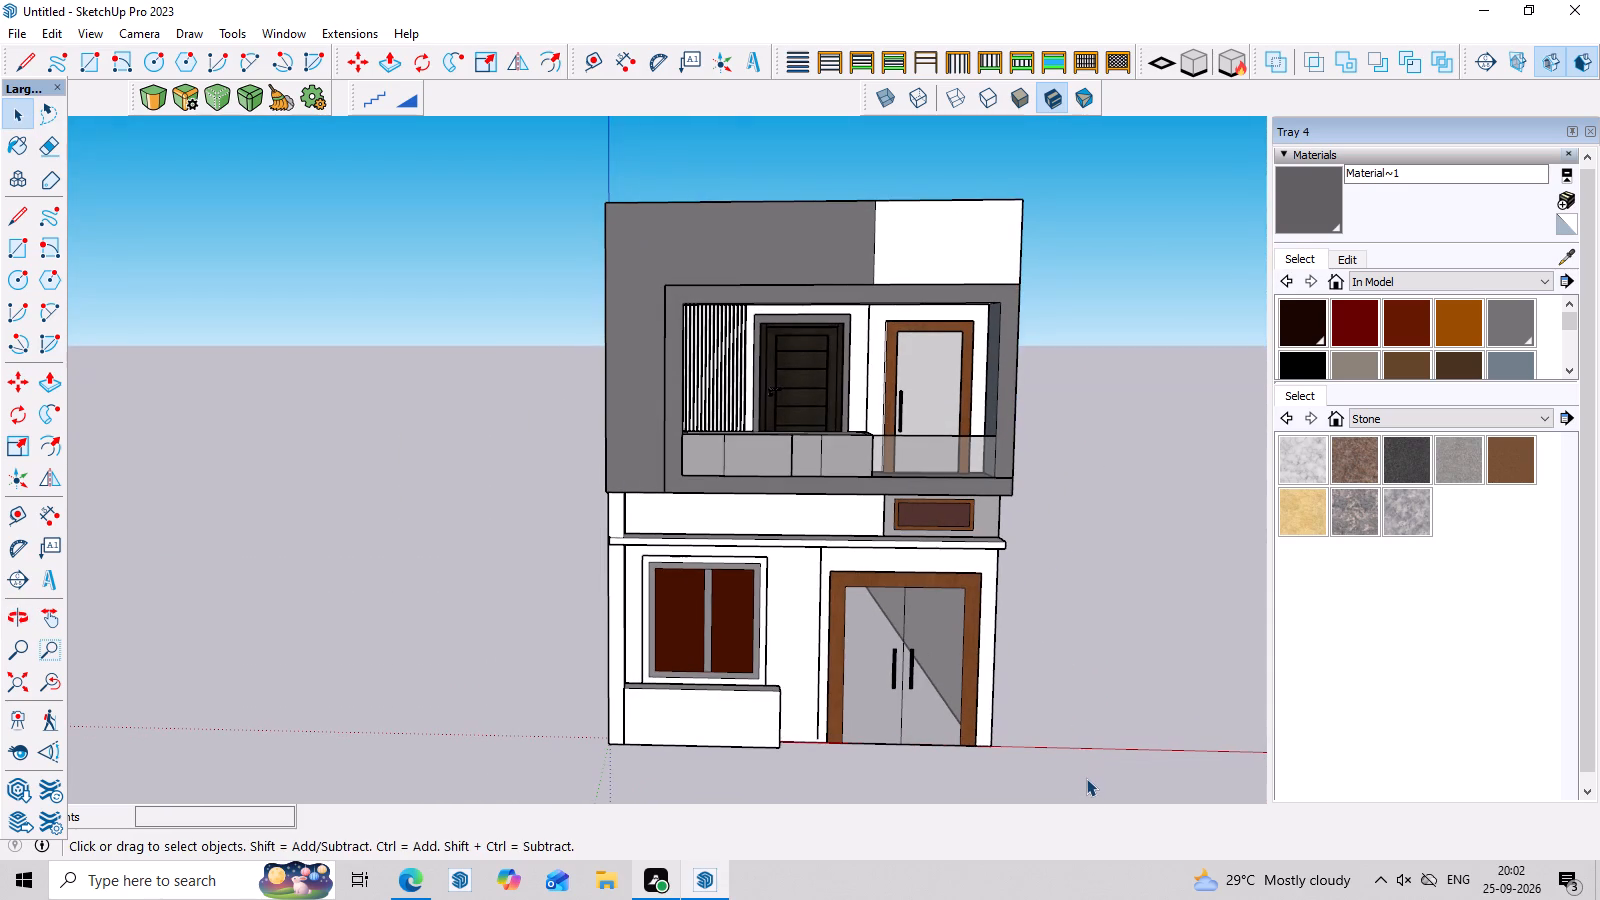
{"action": "scroll", "coordinate": [1097, 560], "scroll_direction": "up", "scroll_amount": 1}
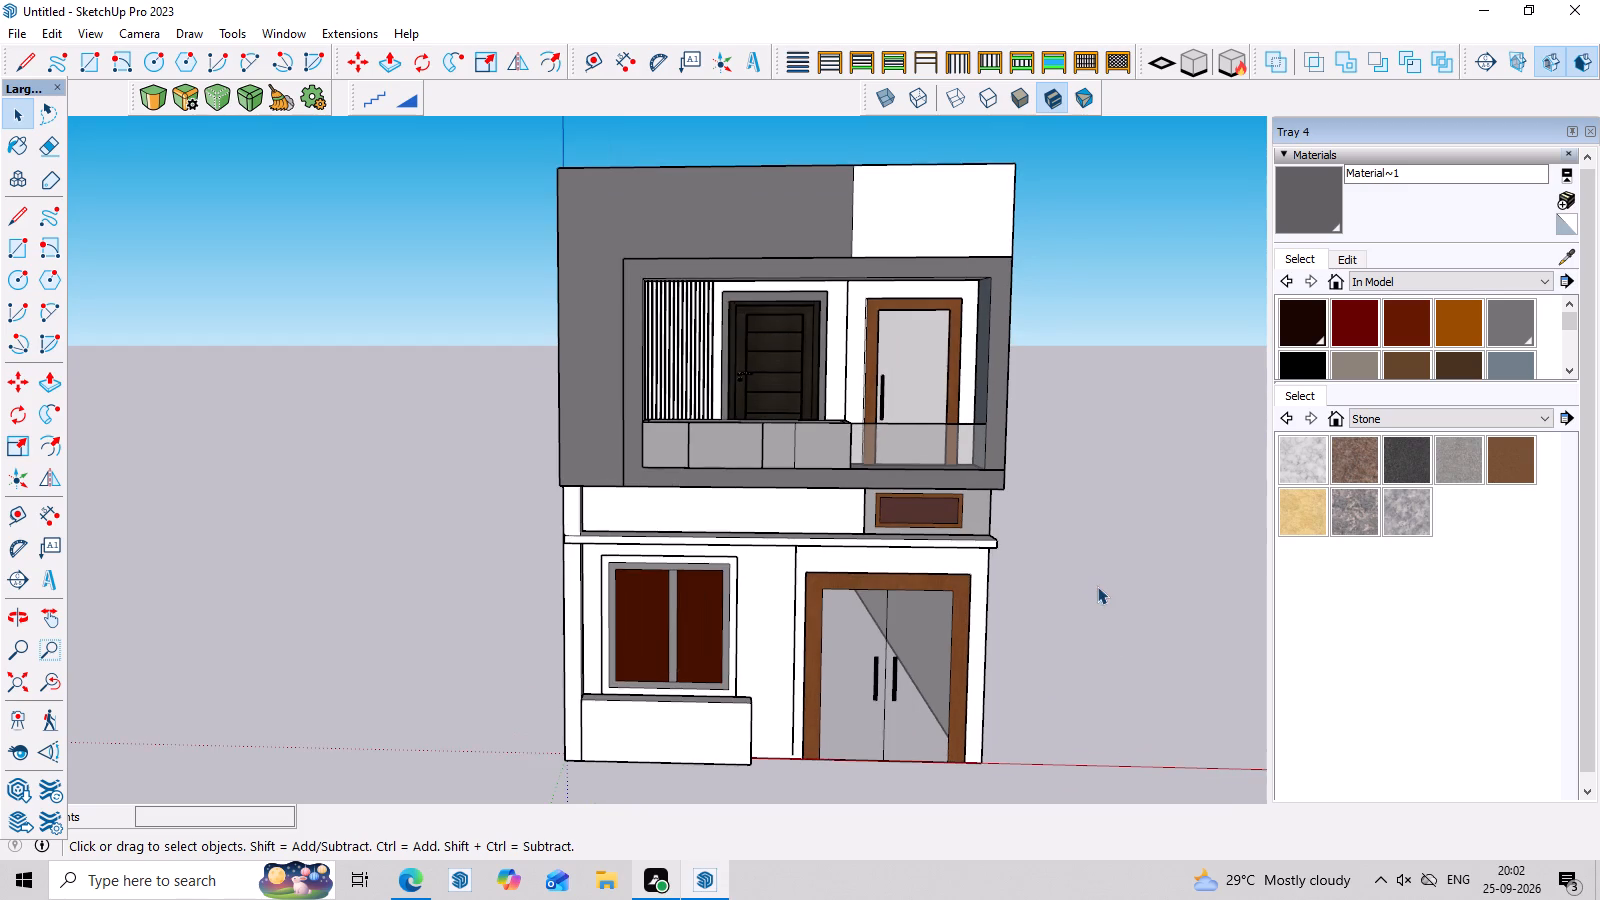
{"action": "middle_click_drag", "start_coordinate": [1099, 586], "coordinate": [1150, 591]}
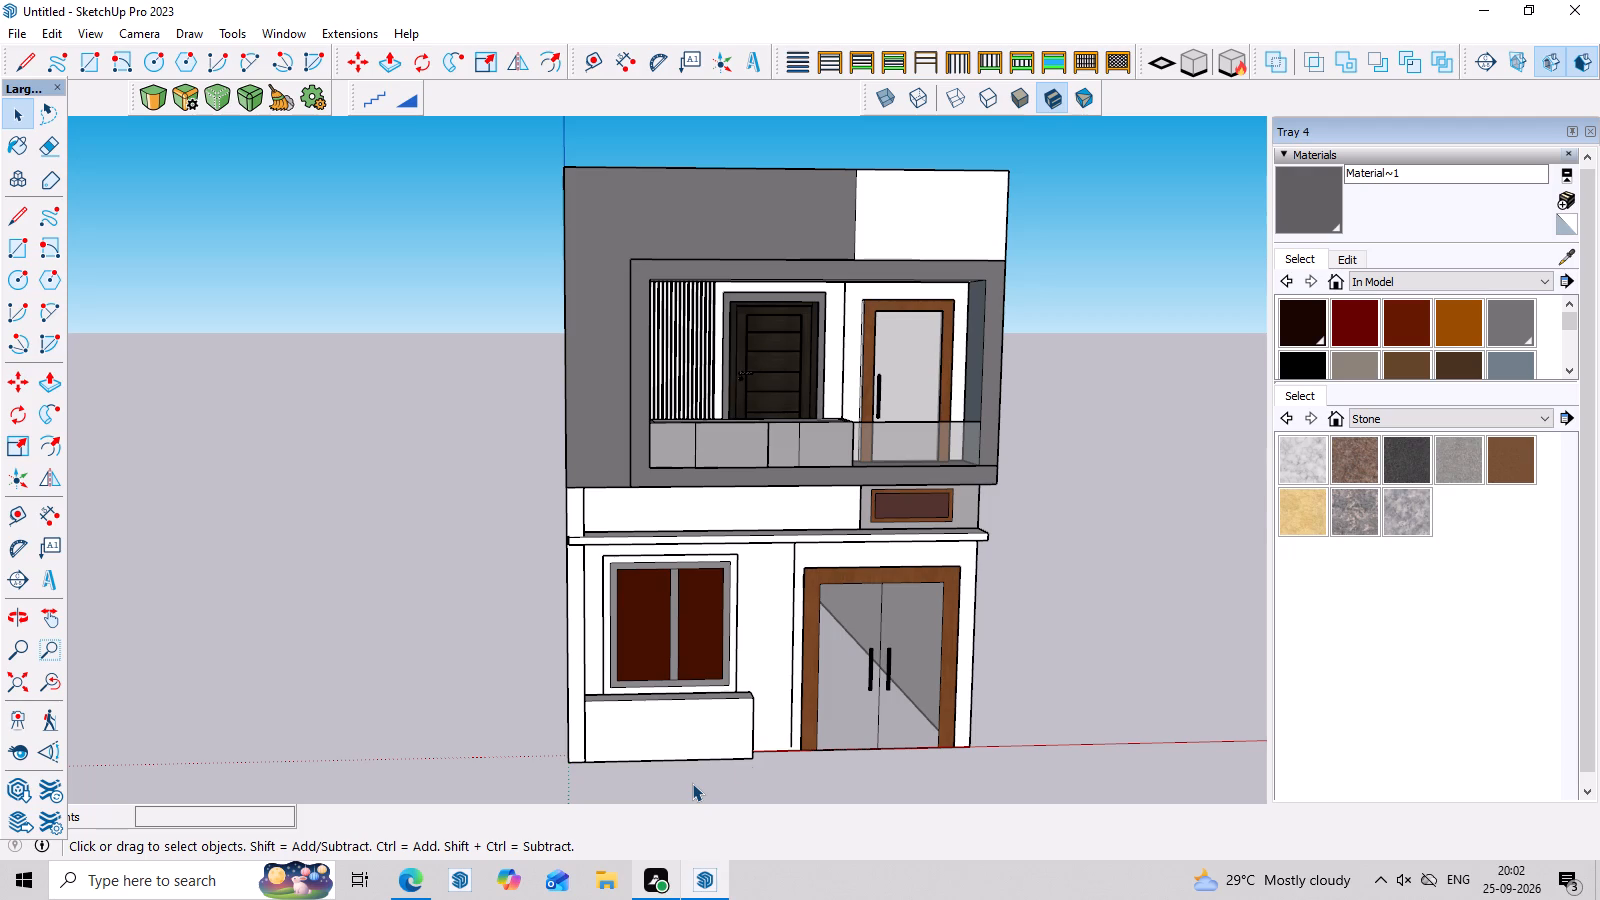
Examine the full front facade and the upper balcony and door surround from several heights and angles.
{"action": "scroll", "coordinate": [726, 565], "scroll_direction": "down", "scroll_amount": 4}
{"action": "scroll", "coordinate": [949, 472], "scroll_direction": "up", "scroll_amount": 5}
{"action": "middle_click_drag", "start_coordinate": [986, 483], "coordinate": [960, 483]}
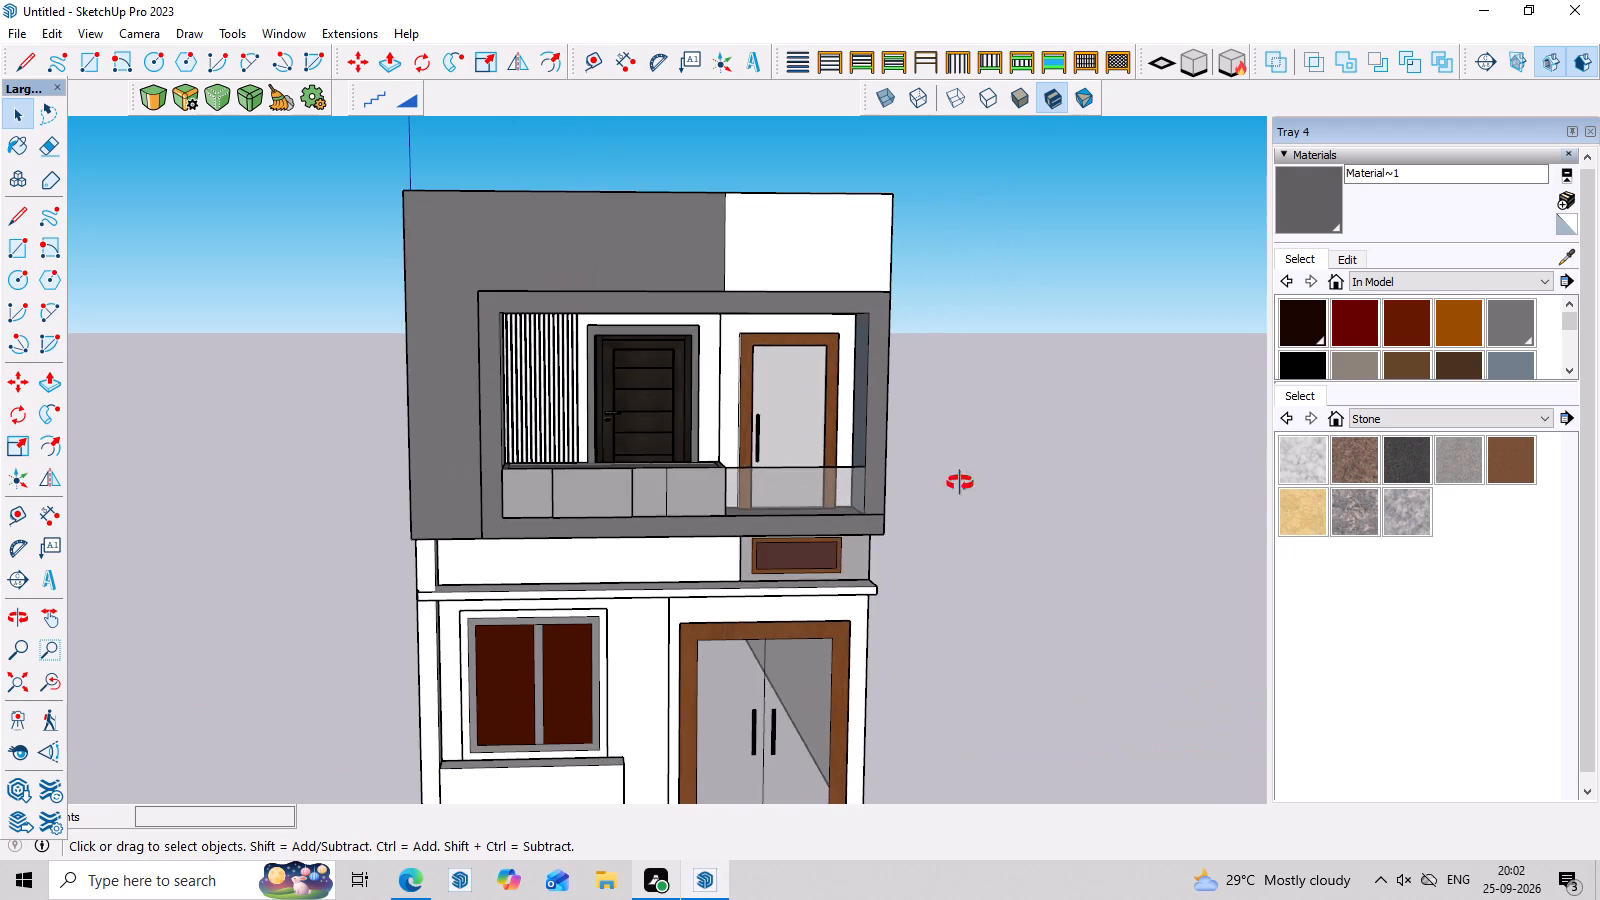
{"action": "middle_click_drag", "start_coordinate": [960, 483], "coordinate": [1003, 351]}
{"action": "scroll", "coordinate": [679, 317], "scroll_direction": "down", "scroll_amount": 5}
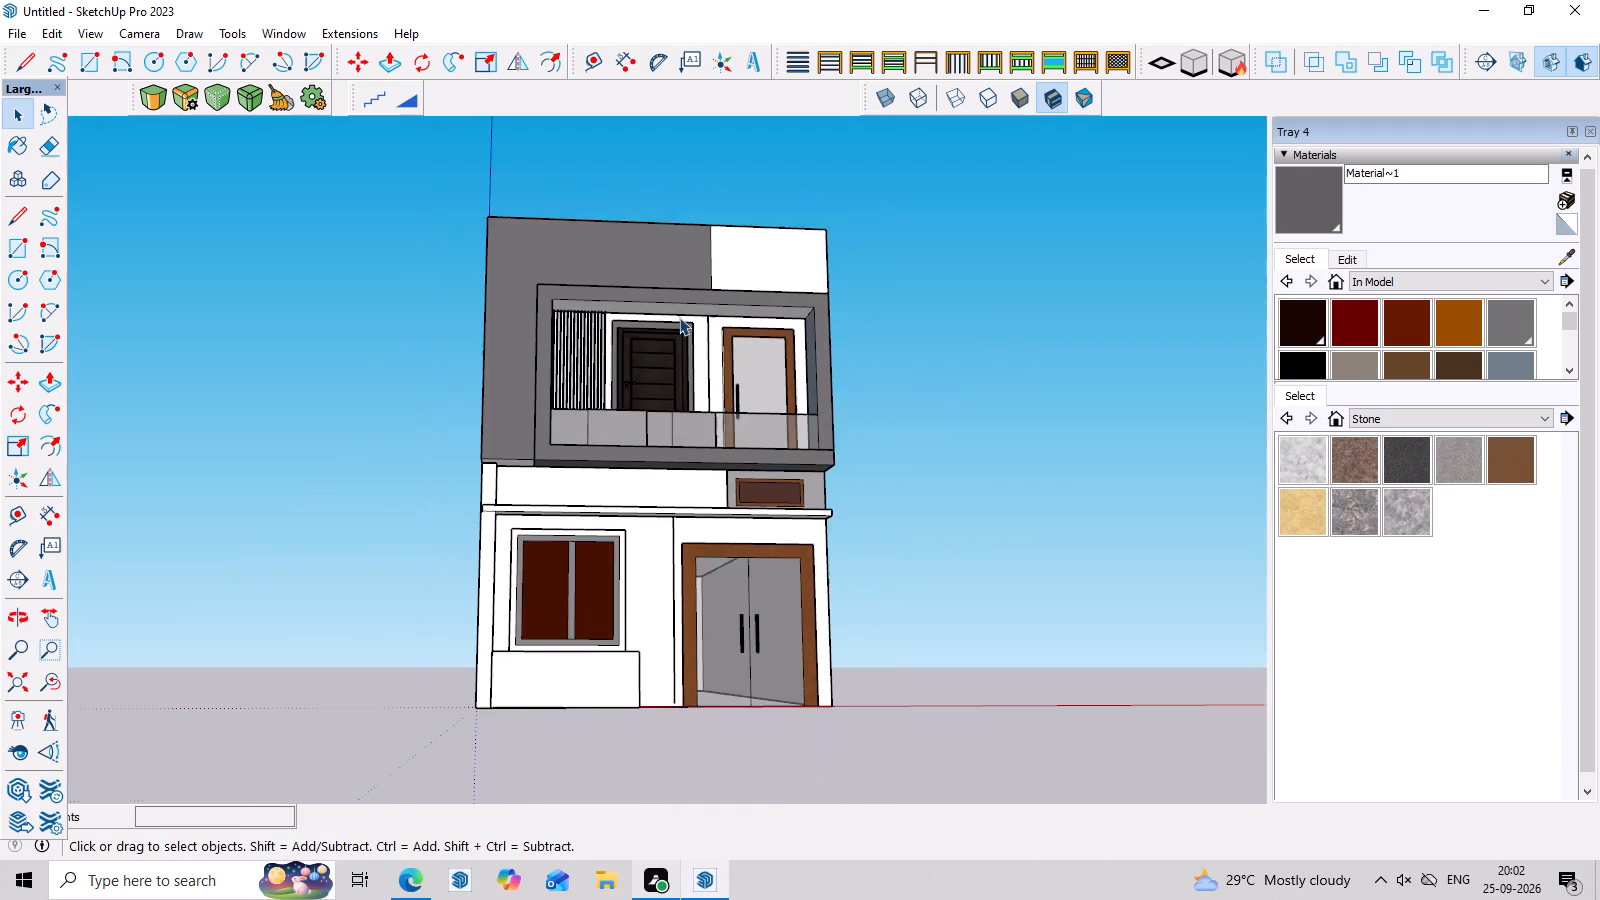
{"action": "middle_click_drag", "start_coordinate": [846, 329], "coordinate": [786, 494]}
{"action": "scroll", "coordinate": [786, 494], "scroll_direction": "up", "scroll_amount": 5}
{"action": "middle_click_drag", "start_coordinate": [786, 494], "coordinate": [822, 378]}
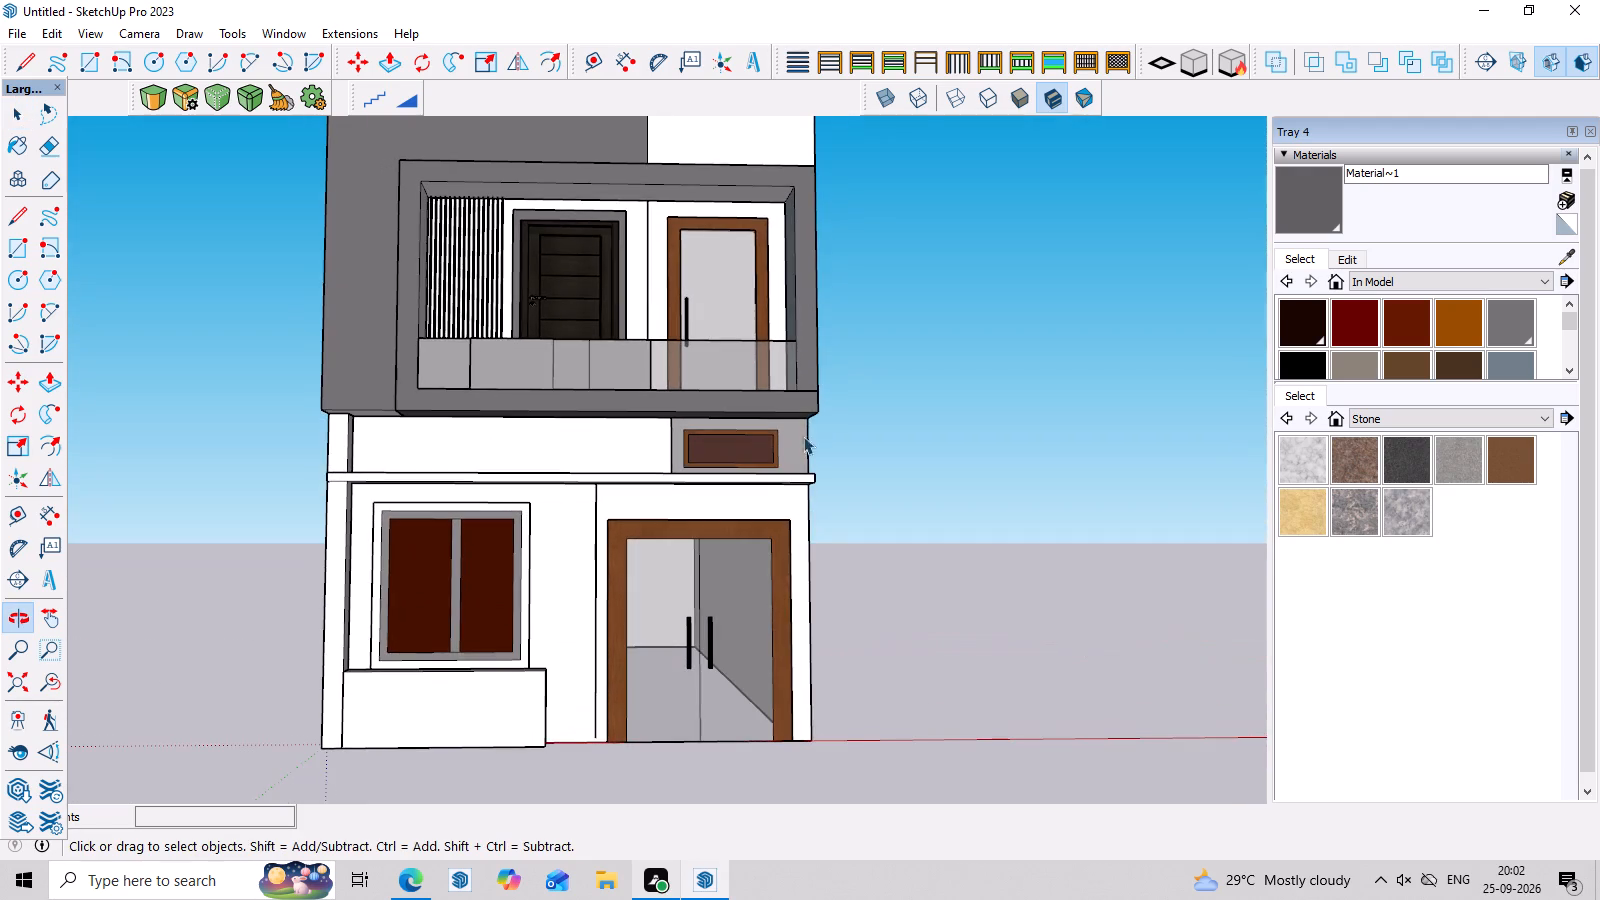
{"action": "scroll", "coordinate": [798, 451], "scroll_direction": "up", "scroll_amount": 2}
{"action": "scroll", "coordinate": [129, 394], "scroll_direction": "down", "scroll_amount": 3}
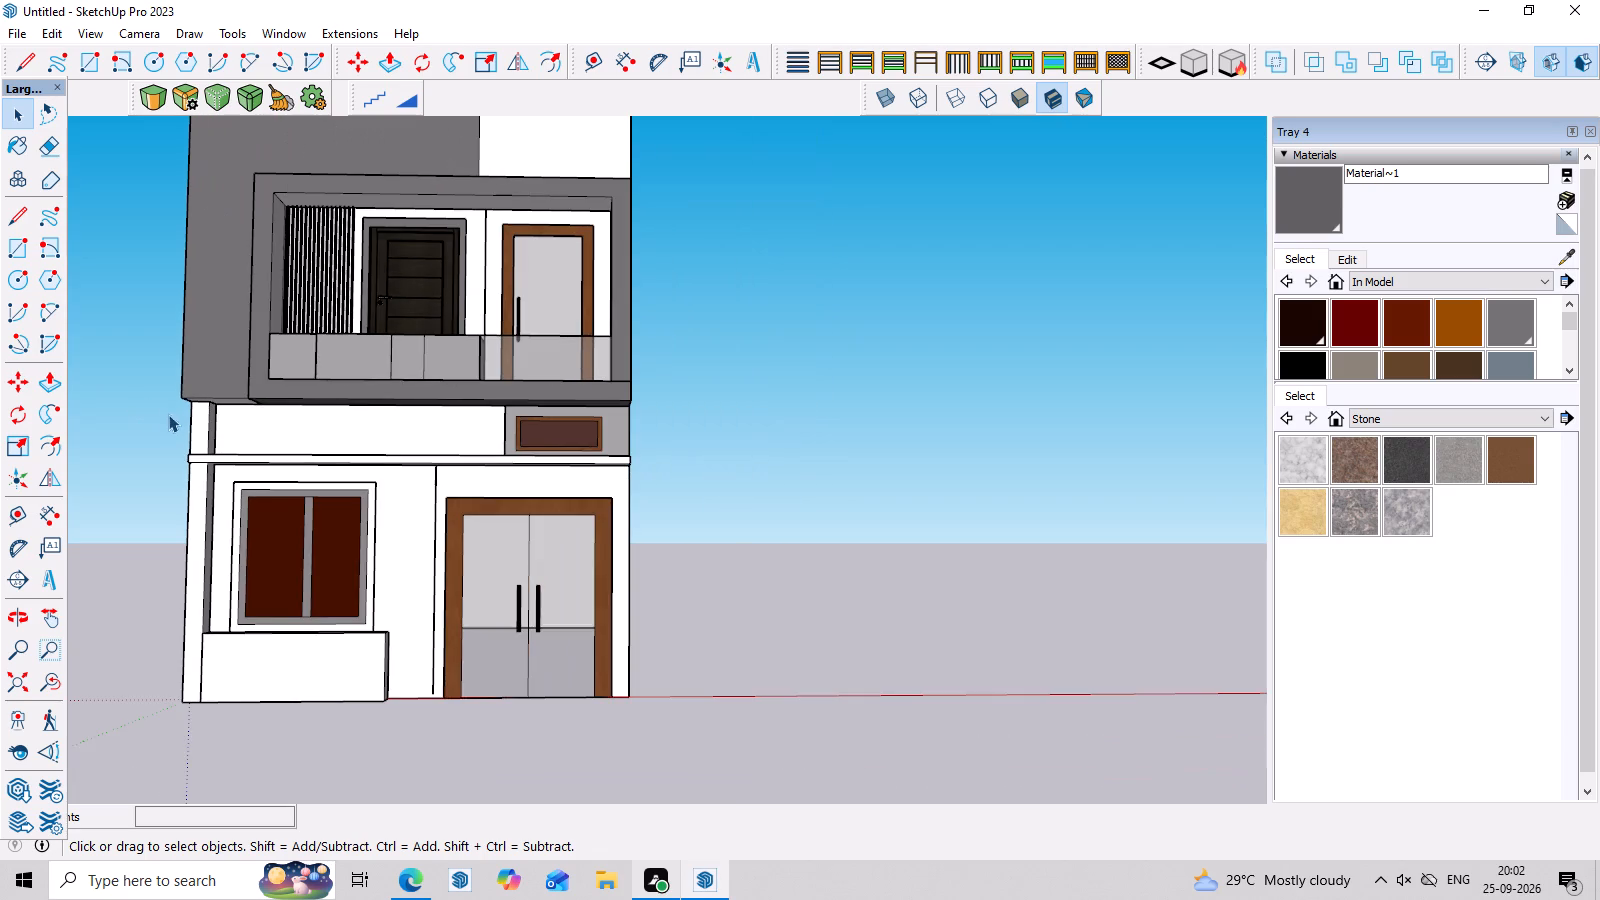
{"action": "middle_click_drag", "start_coordinate": [174, 432], "coordinate": [174, 459]}
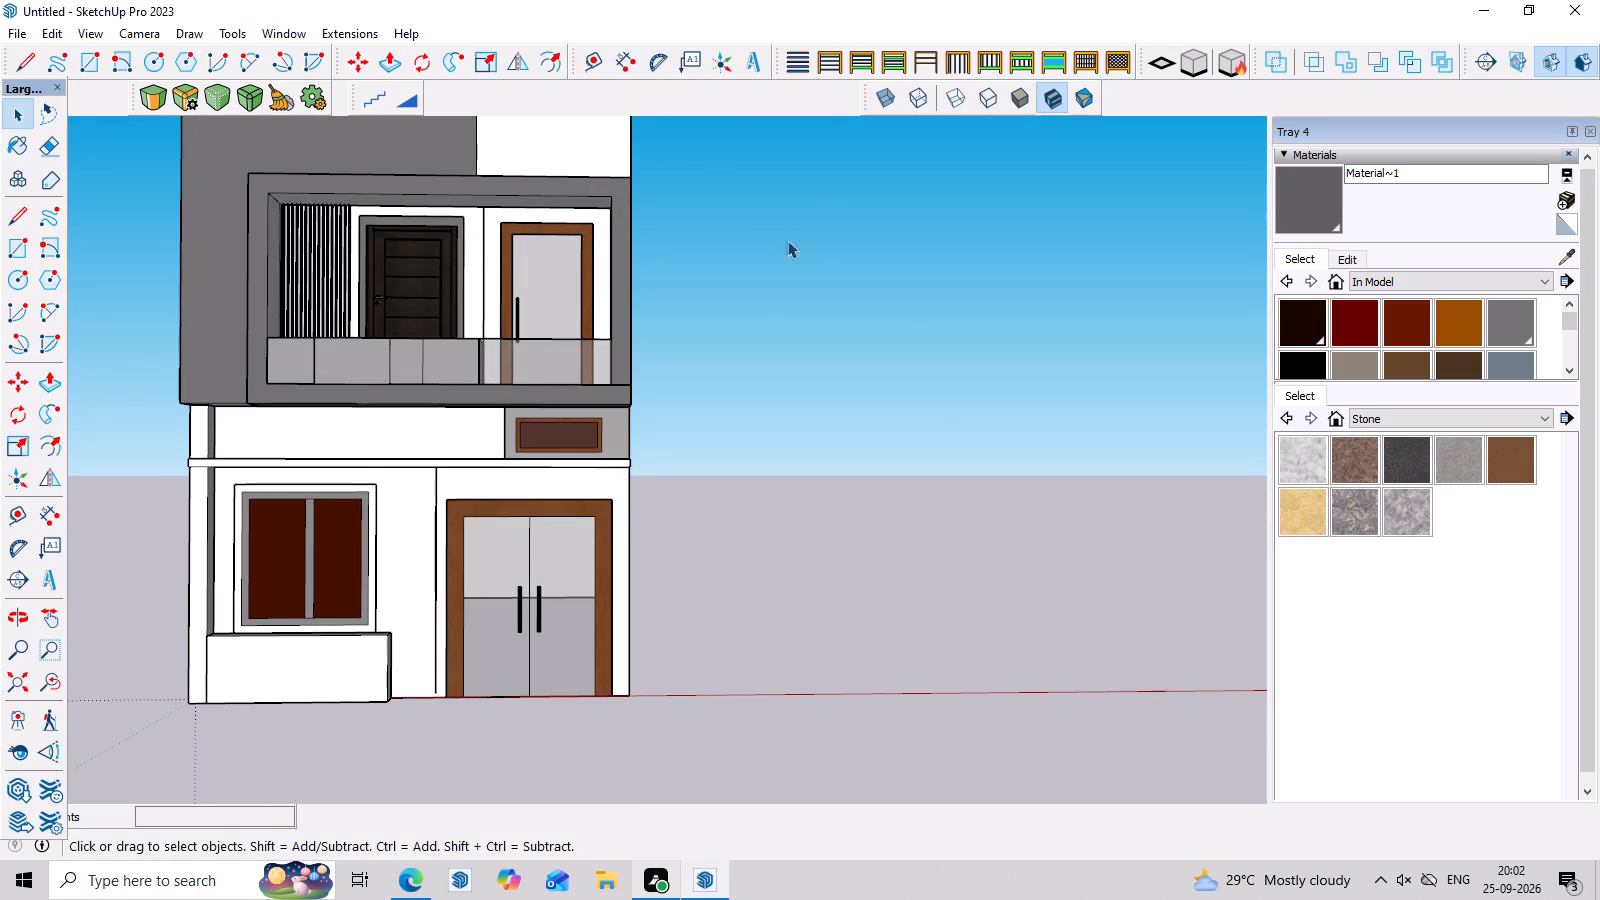
{"action": "middle_click_drag", "start_coordinate": [925, 414], "coordinate": [927, 489]}
{"action": "scroll", "coordinate": [927, 496], "scroll_direction": "up", "scroll_amount": 2}
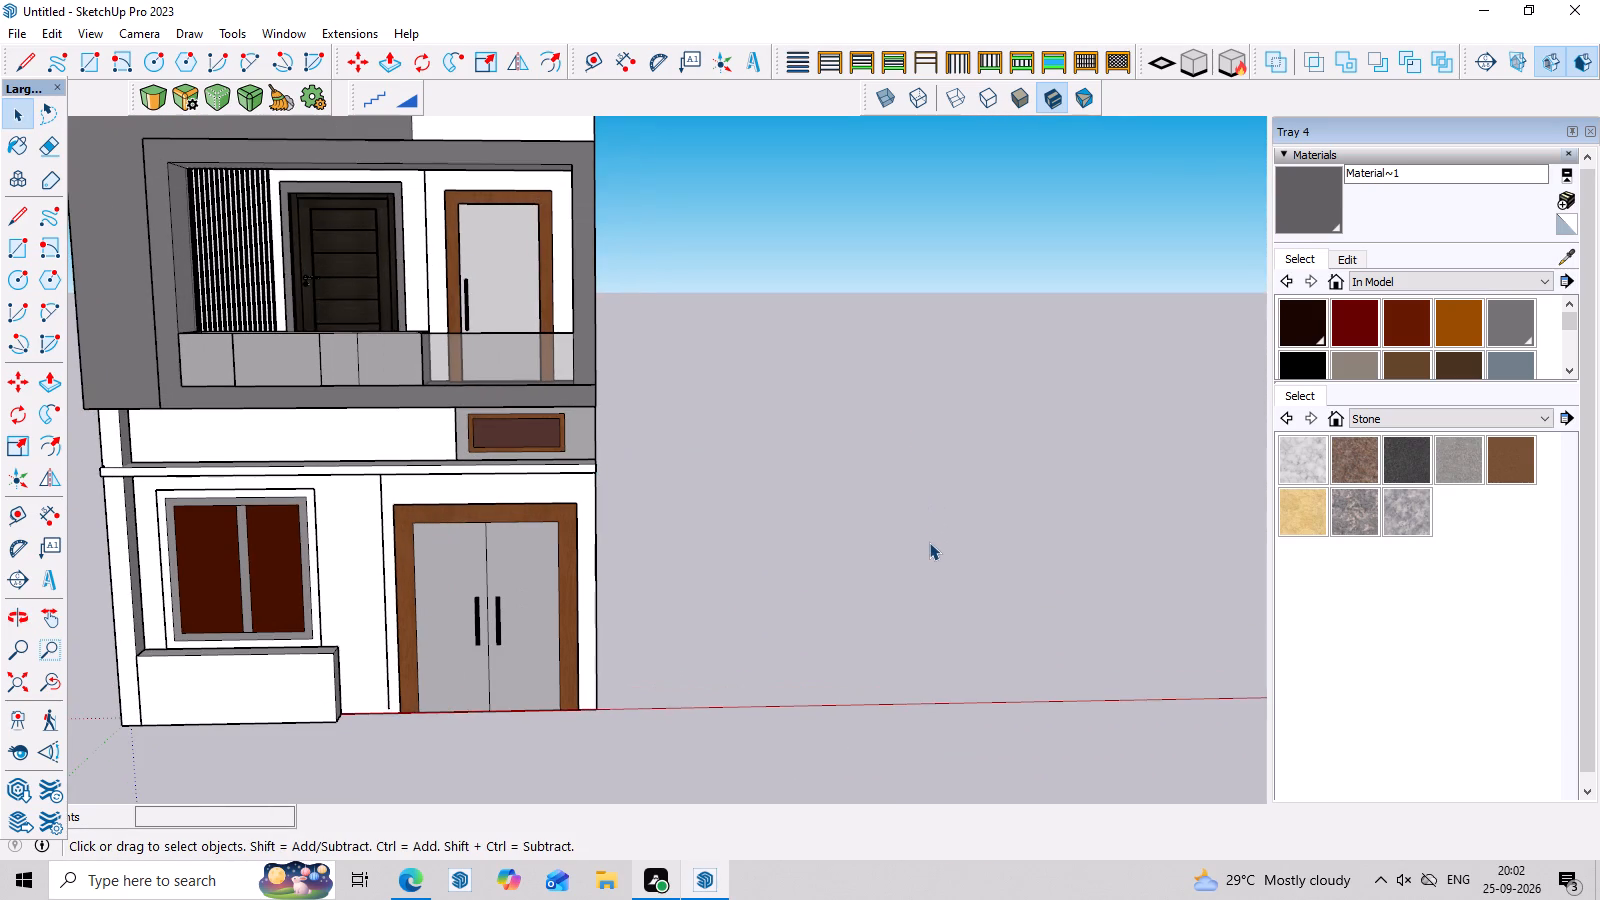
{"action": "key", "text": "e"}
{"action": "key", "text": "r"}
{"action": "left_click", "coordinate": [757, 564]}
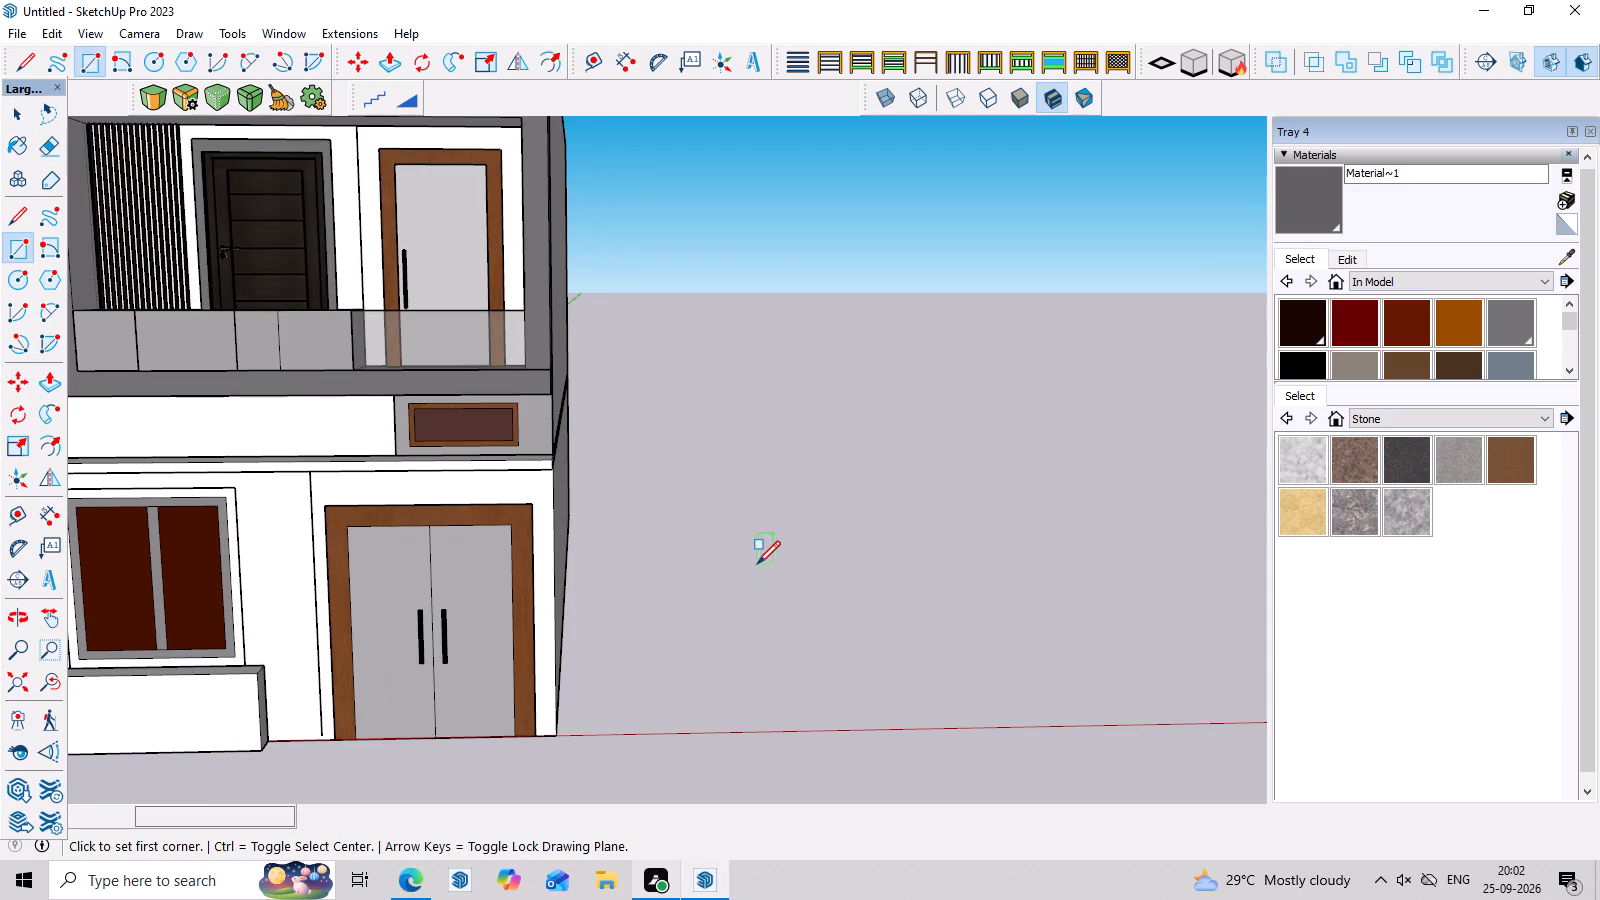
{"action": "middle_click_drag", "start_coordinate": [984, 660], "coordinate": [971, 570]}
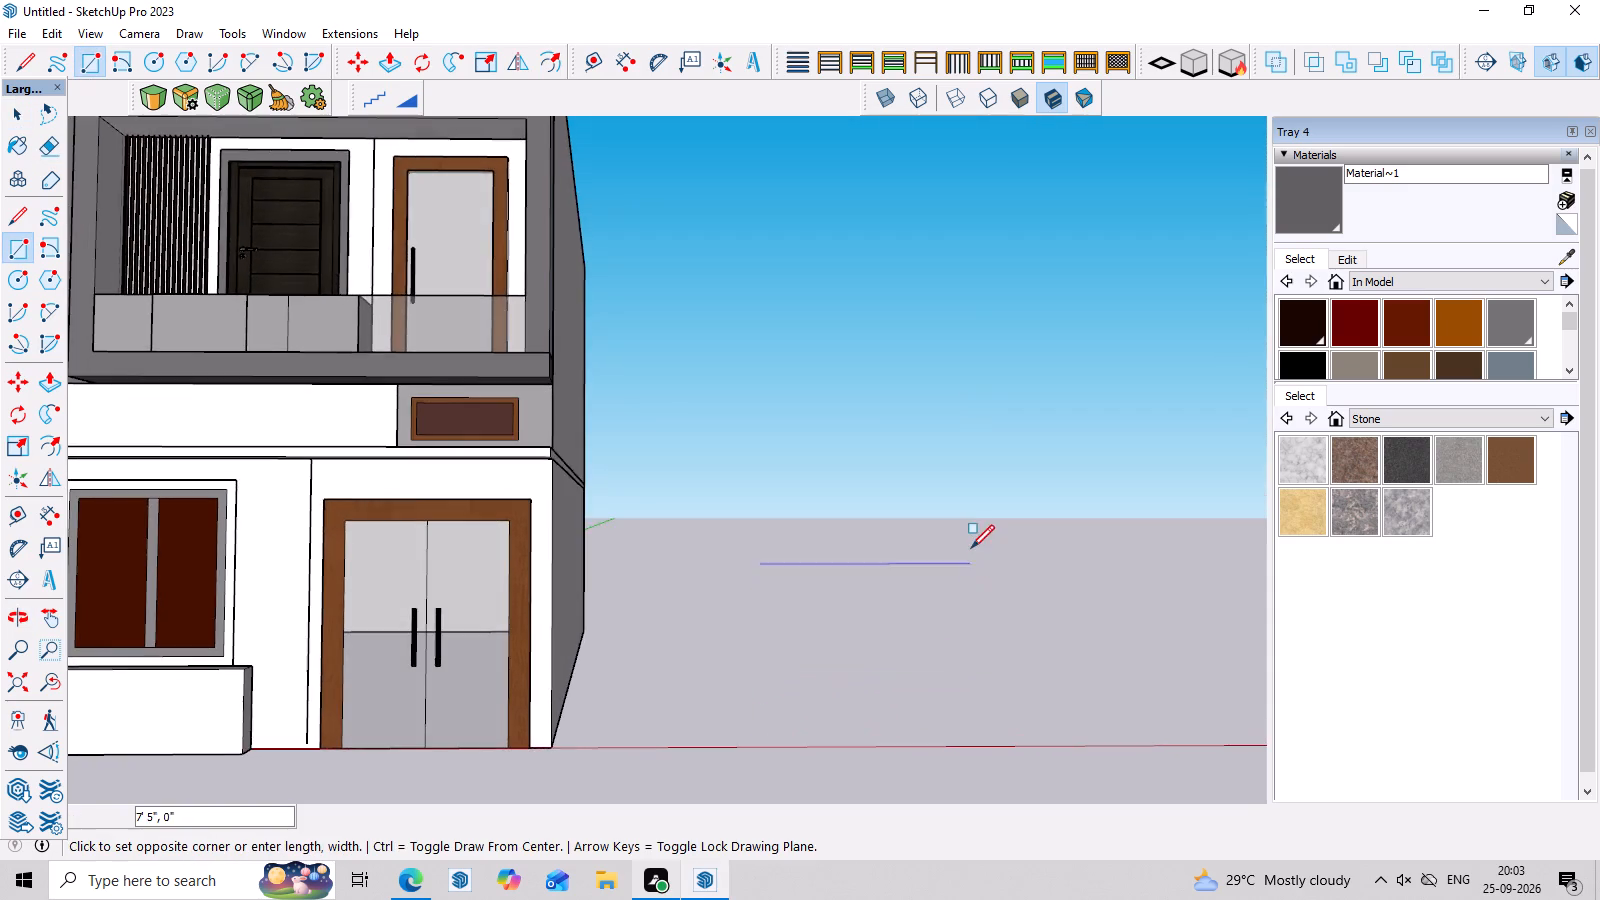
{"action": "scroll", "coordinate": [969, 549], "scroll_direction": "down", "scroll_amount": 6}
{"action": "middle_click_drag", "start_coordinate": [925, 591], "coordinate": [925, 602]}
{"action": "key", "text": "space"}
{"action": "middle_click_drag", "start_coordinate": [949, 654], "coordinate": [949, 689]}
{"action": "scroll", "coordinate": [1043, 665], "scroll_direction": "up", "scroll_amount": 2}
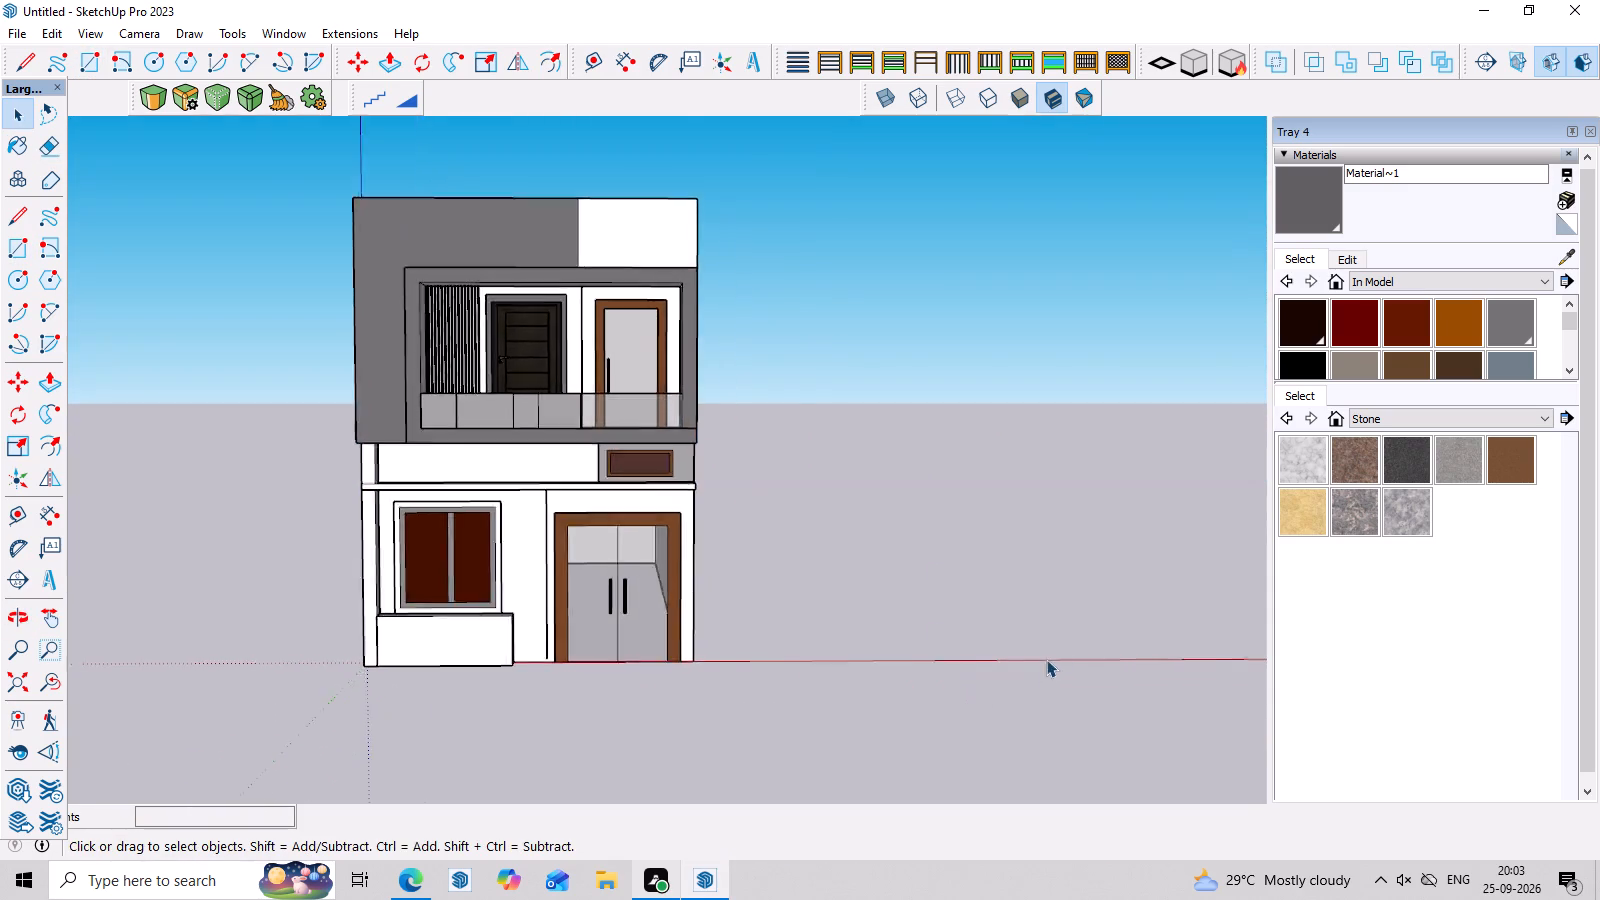
Save the model to the Desktop as a SketchUp file named elevation 25-2.
{"action": "scroll", "coordinate": [1046, 659], "scroll_direction": "up", "scroll_amount": 4}
{"action": "middle_click_drag", "start_coordinate": [1072, 639], "coordinate": [1074, 683]}
{"action": "scroll", "coordinate": [1026, 573], "scroll_direction": "down", "scroll_amount": 7}
{"action": "middle_click_drag", "start_coordinate": [1027, 578], "coordinate": [1021, 493]}
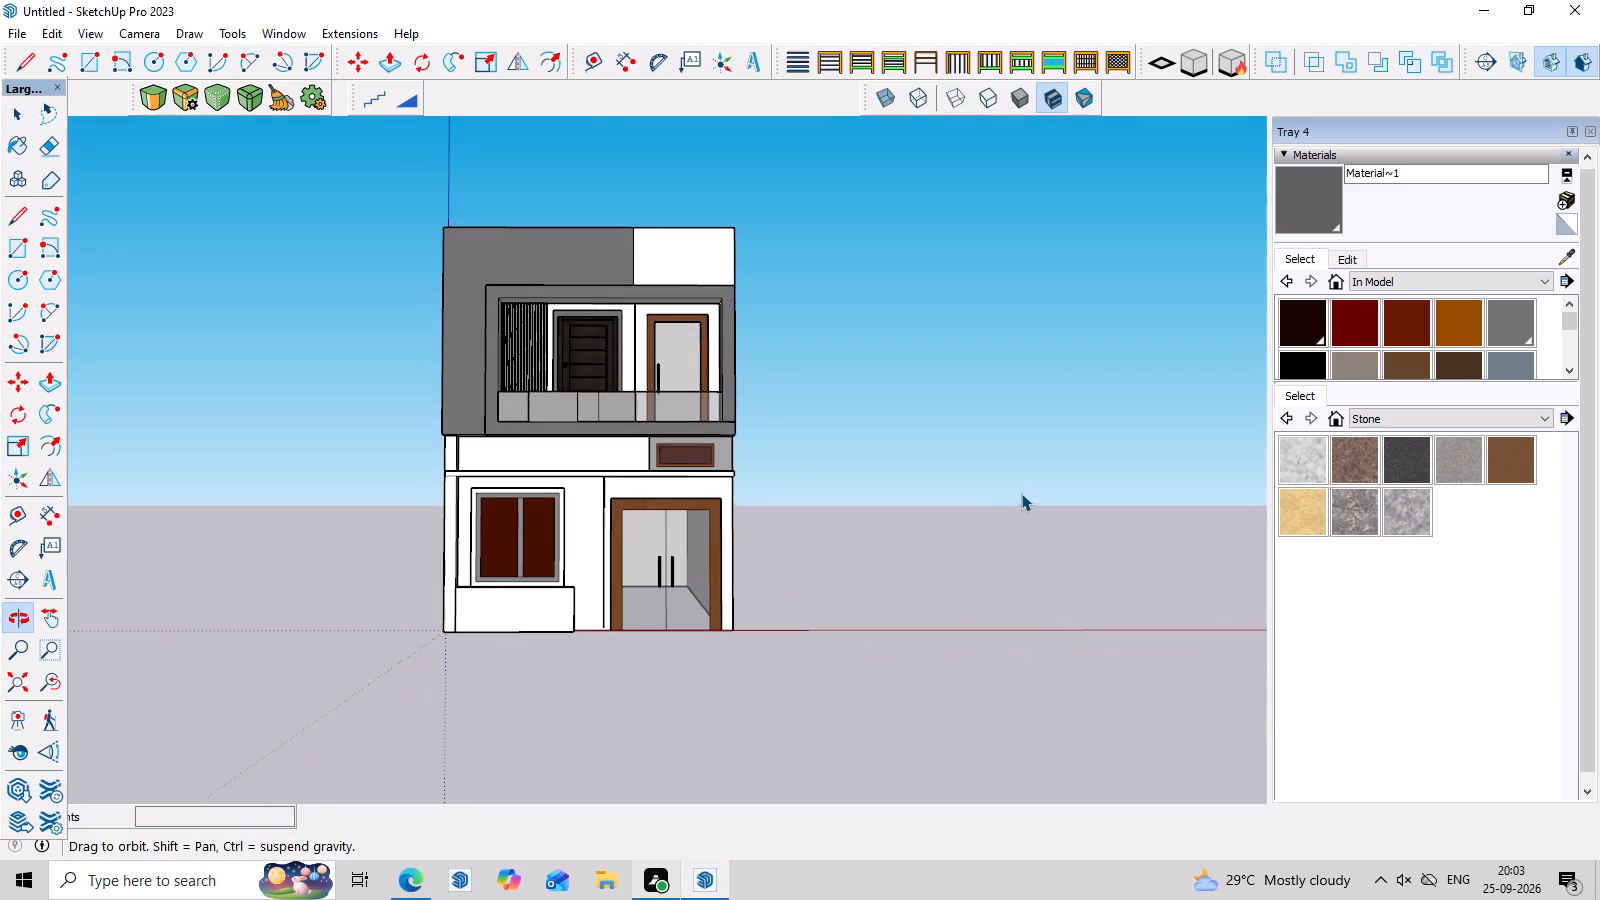
{"action": "left_click", "coordinate": [20, 30]}
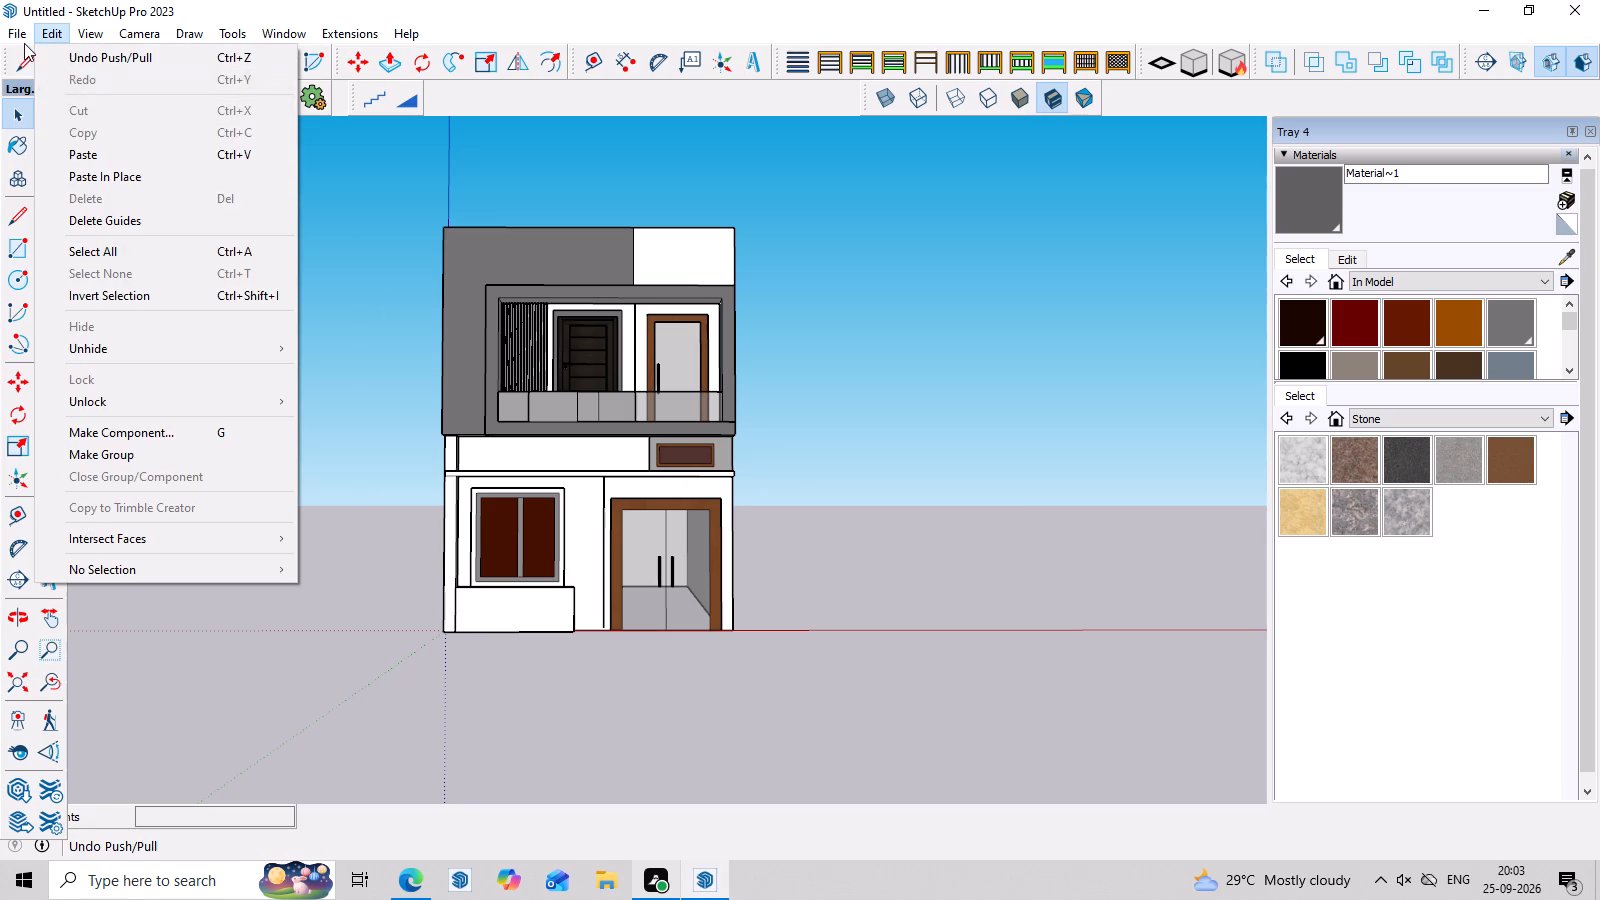
{"action": "double_click", "coordinate": [20, 34]}
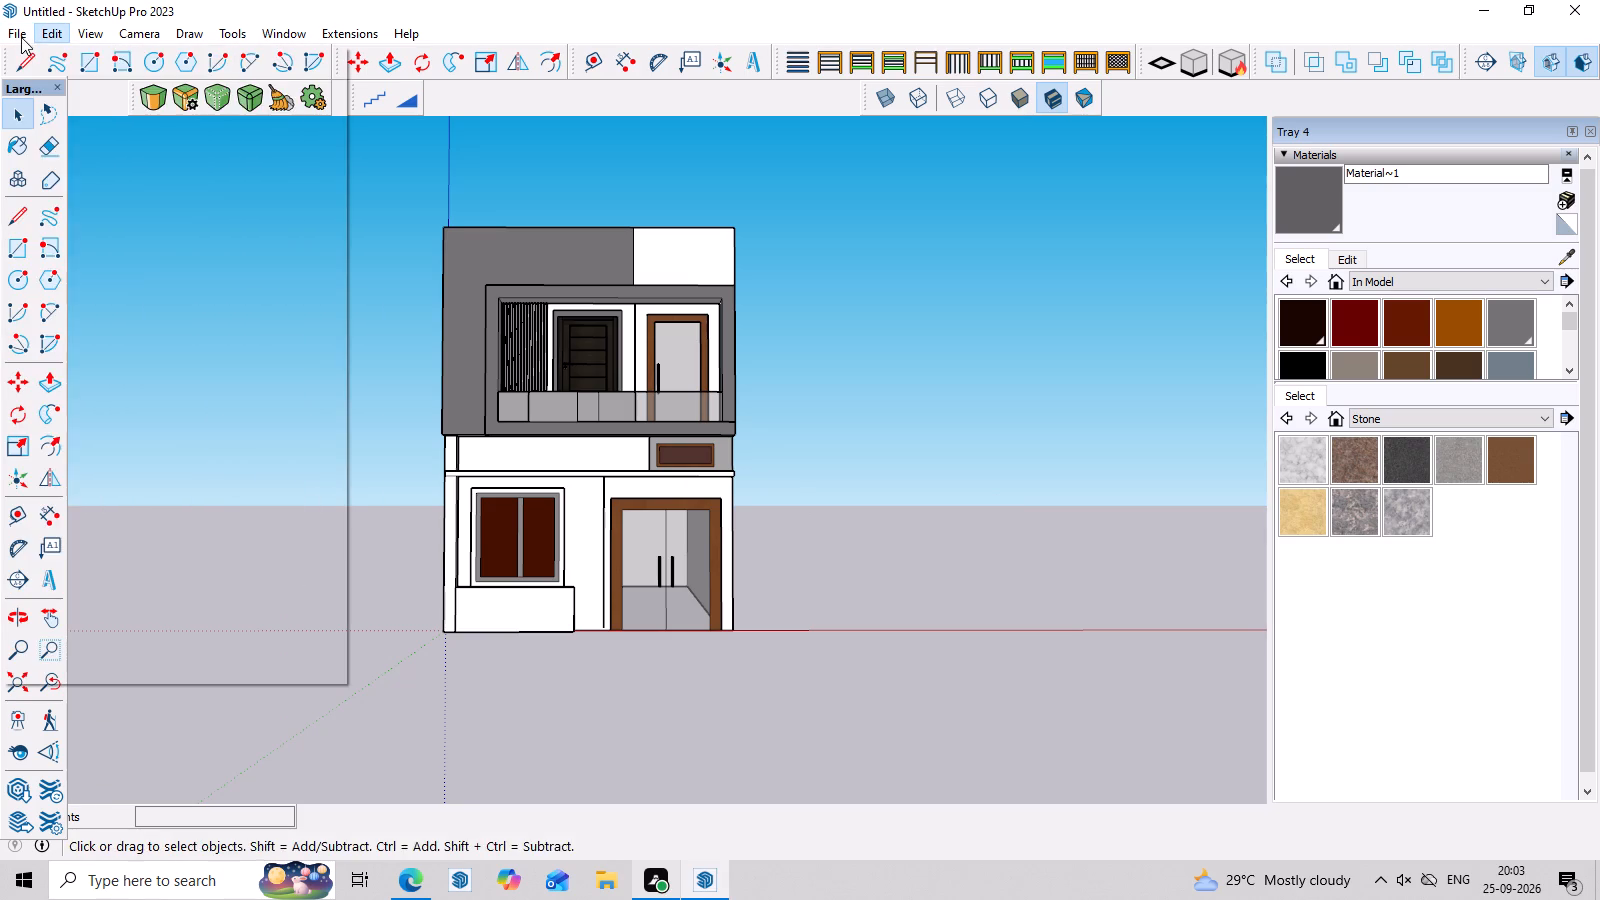
{"action": "left_click", "coordinate": [59, 137]}
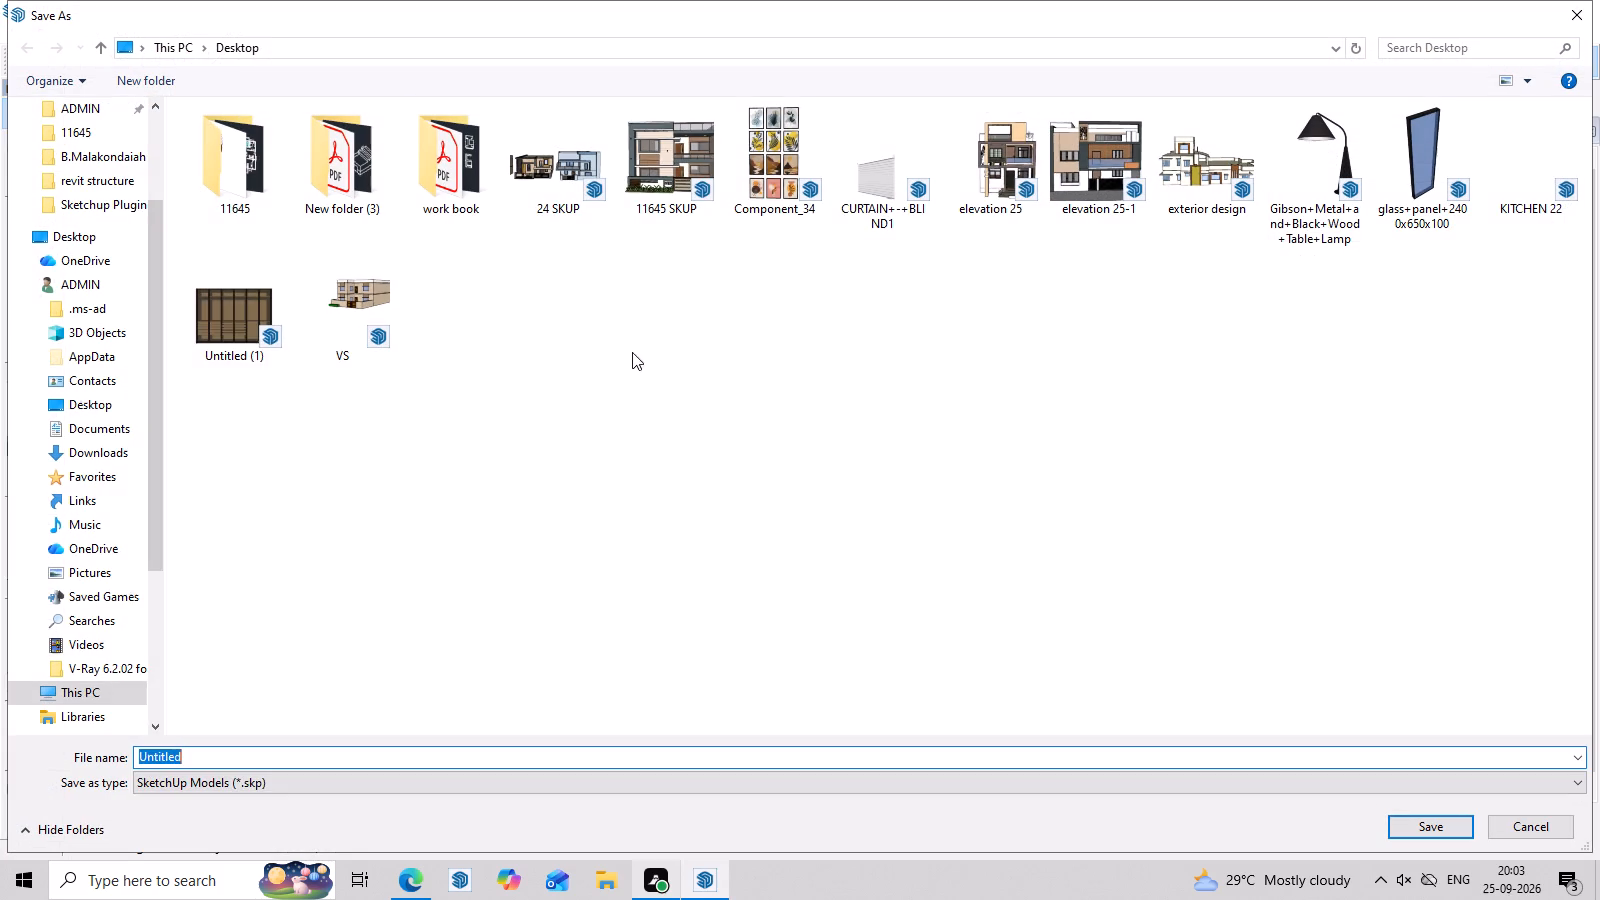
{"action": "scroll", "coordinate": [94, 128], "scroll_direction": "up", "scroll_amount": 6}
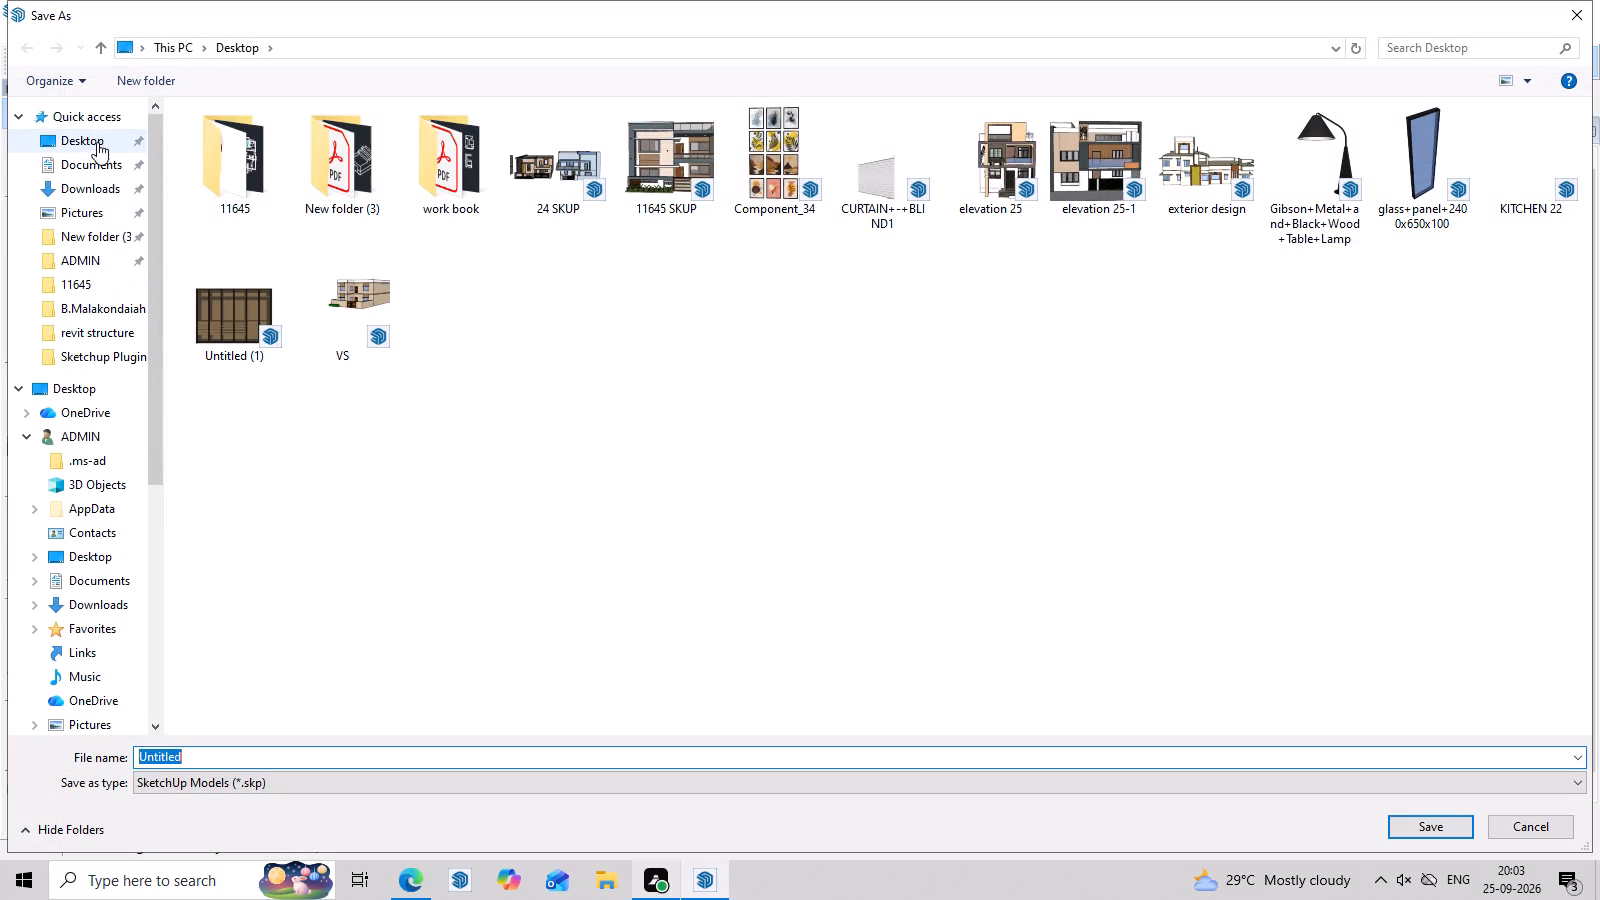
{"action": "left_click", "coordinate": [97, 142]}
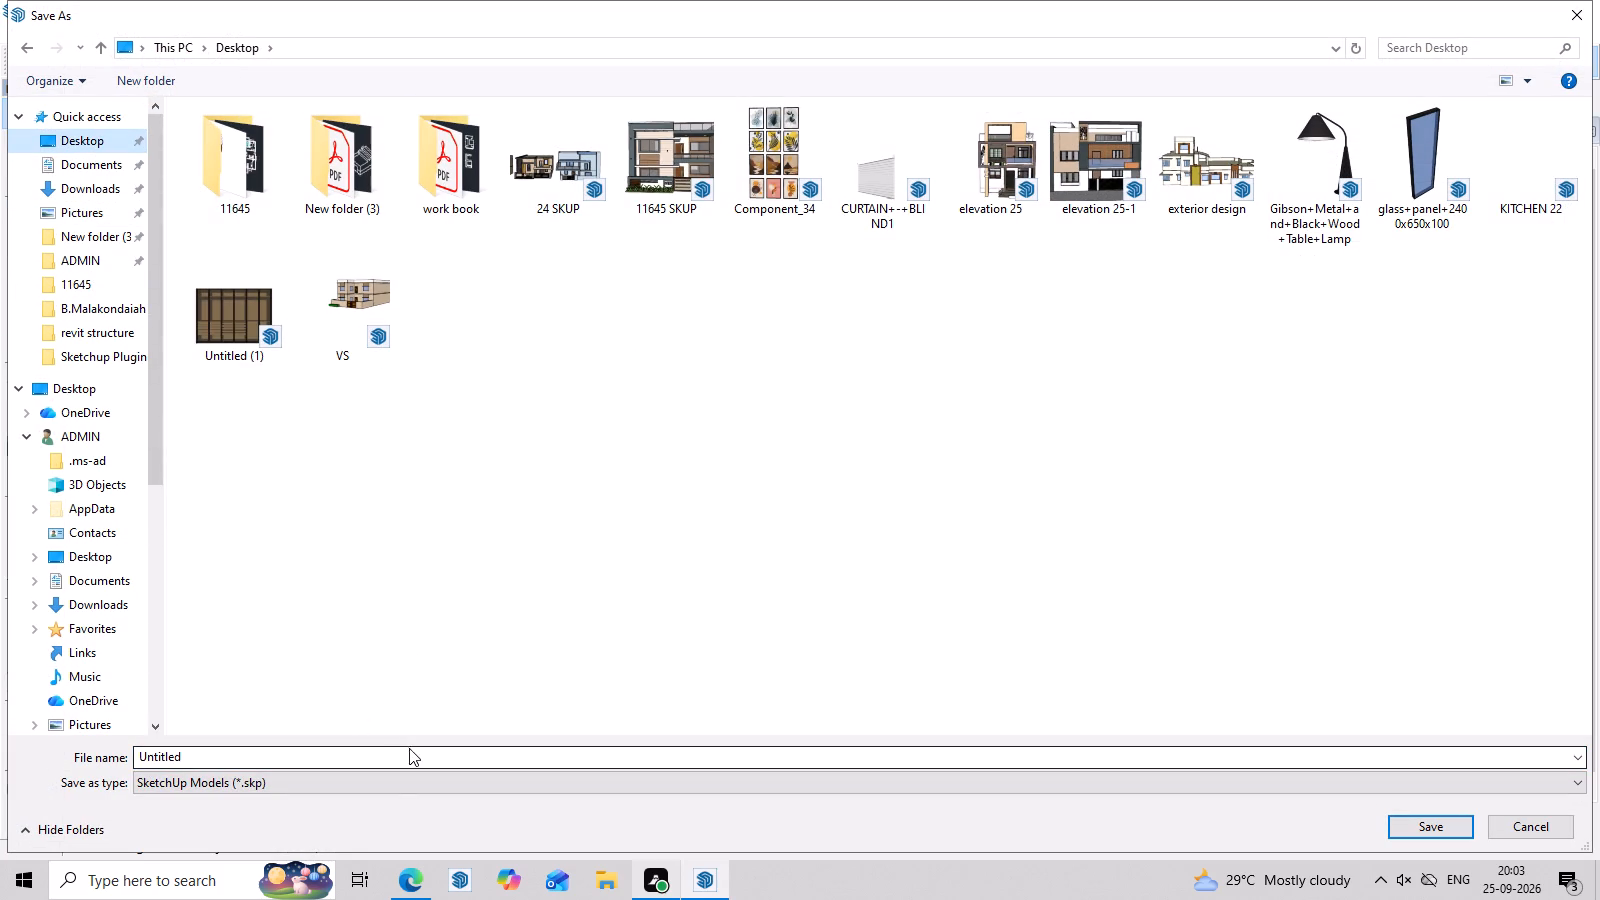
{"action": "left_click", "coordinate": [463, 759]}
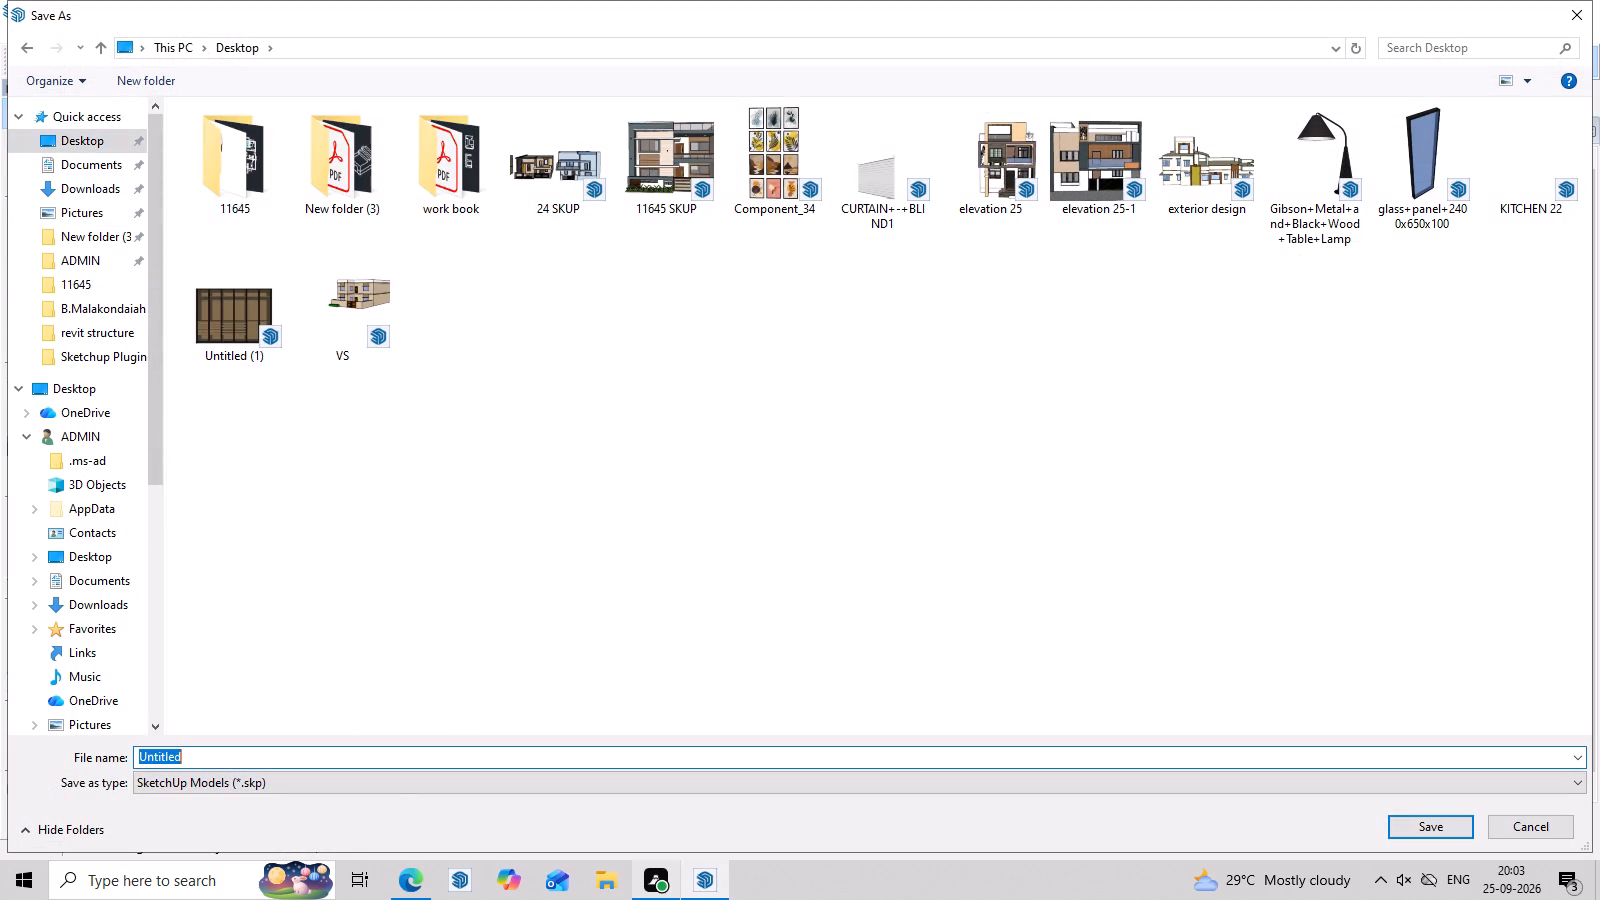
{"action": "key", "text": "BackSpace"}
{"action": "type", "text": "elevat"}
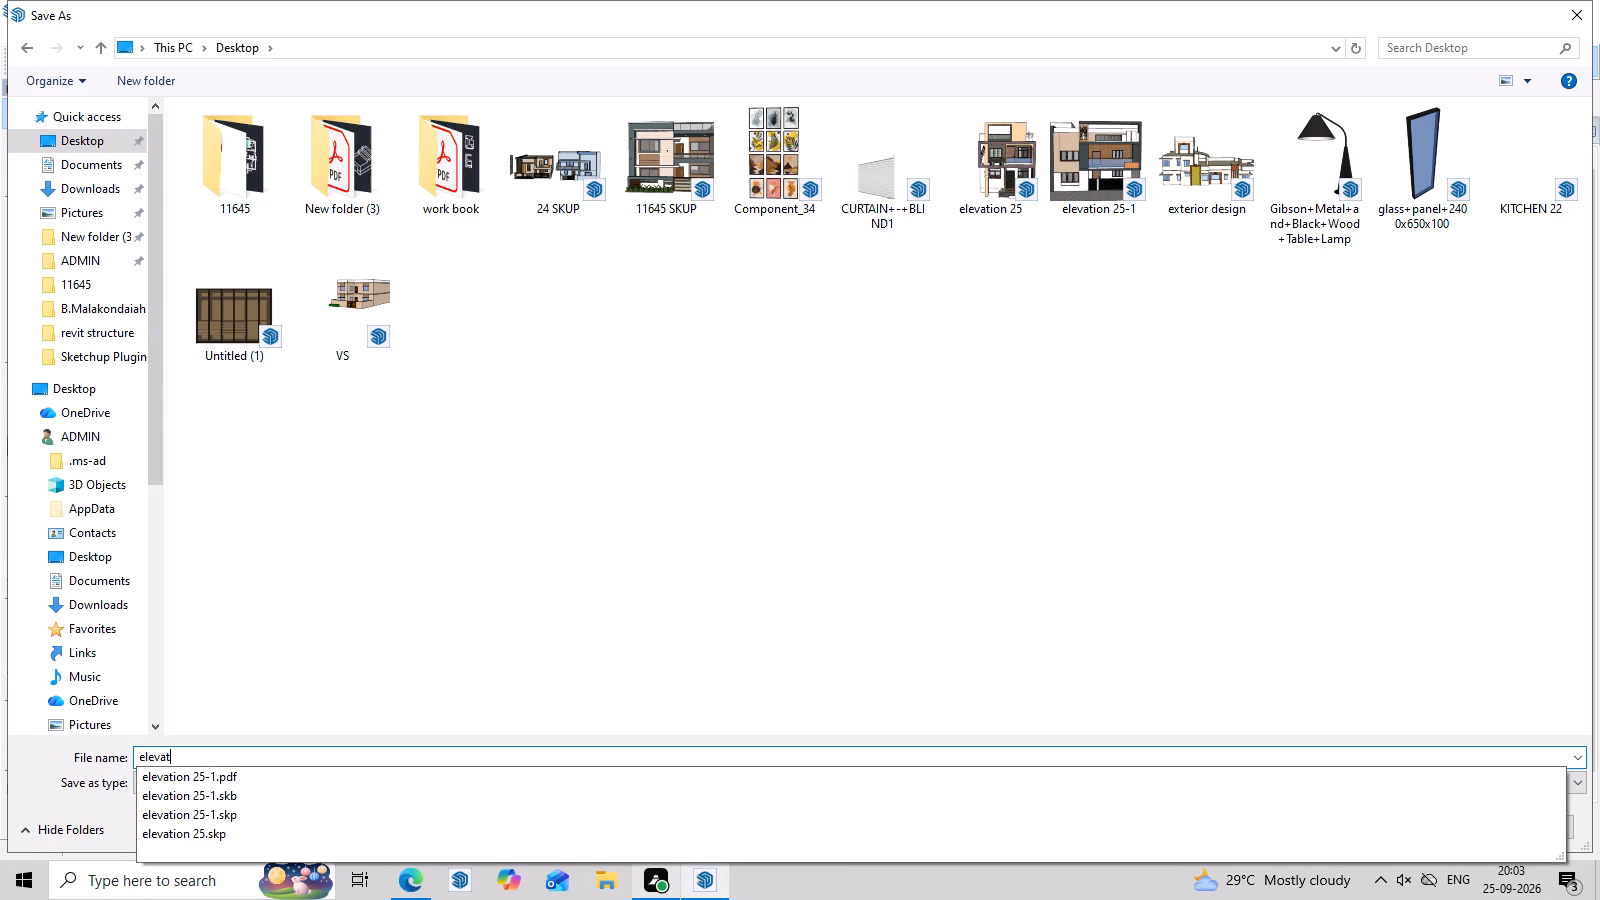
{"action": "type", "text": "io"}
{"action": "type", "text": "n"}
{"action": "key", "text": "space"}
{"action": "key", "text": "2"}
{"action": "key", "text": "5"}
{"action": "type", "text": "-2"}
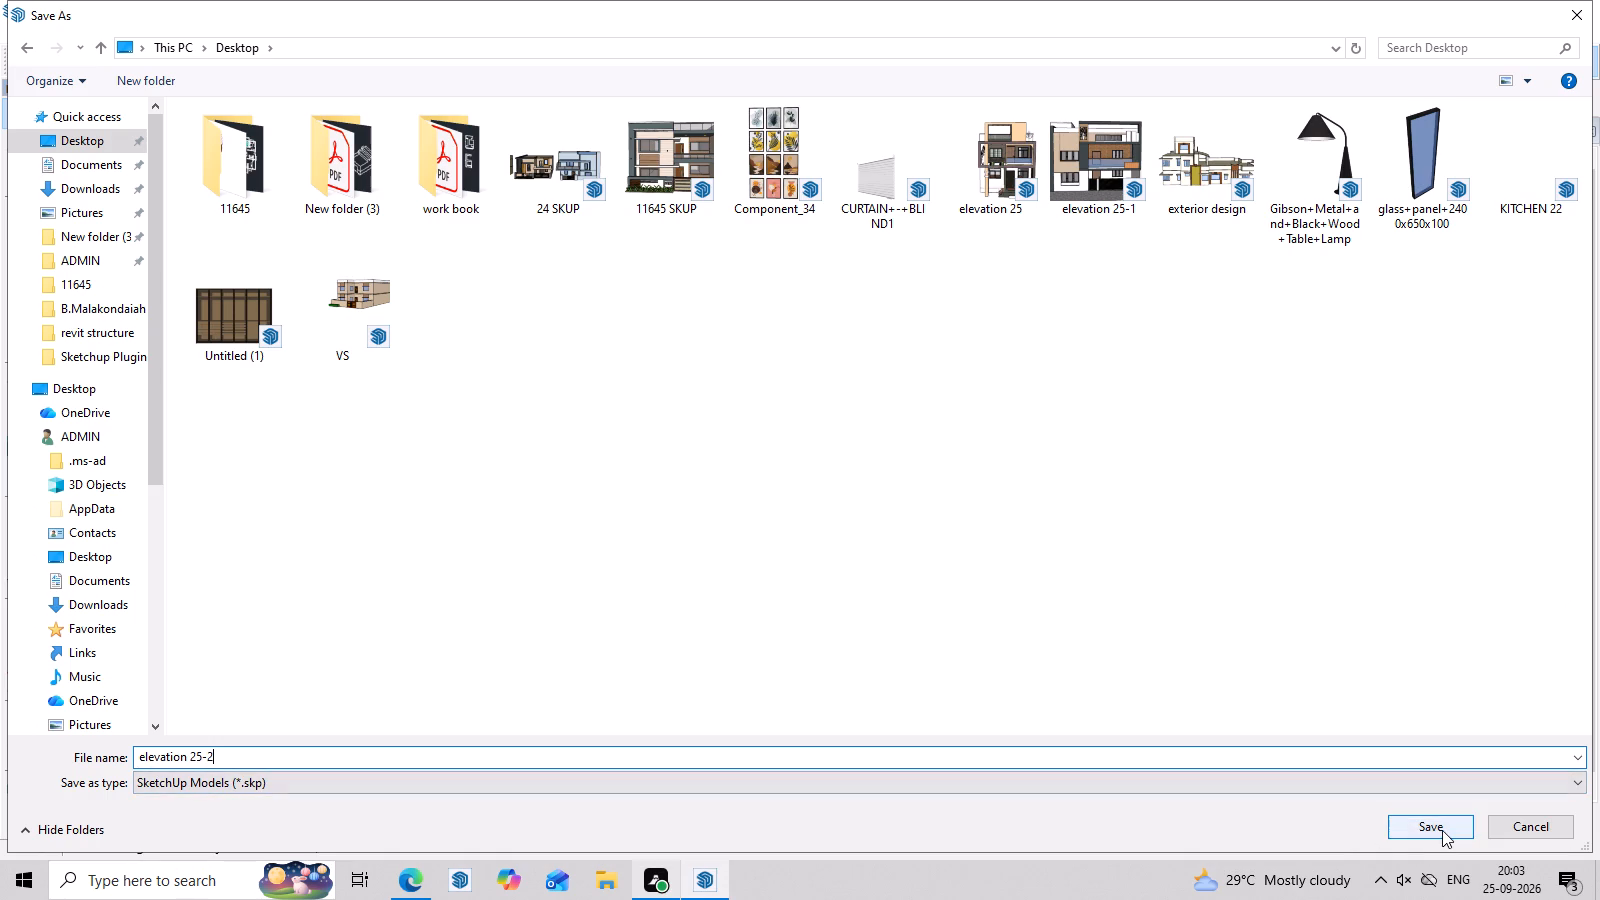
{"action": "left_click", "coordinate": [1442, 830]}
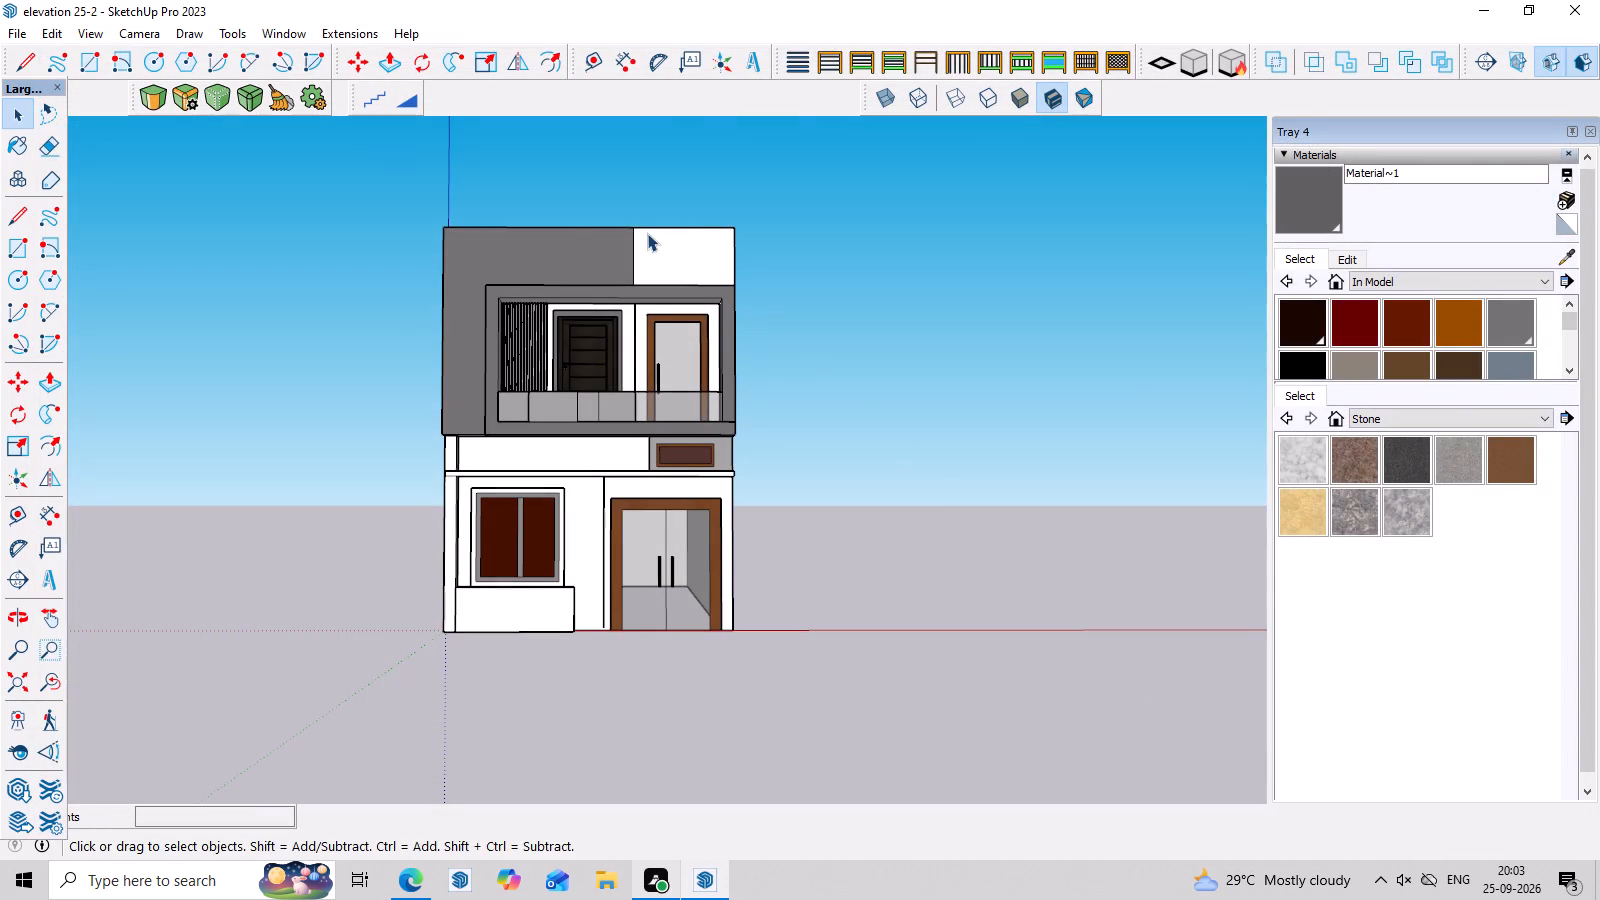
Export the front facade view to the Desktop as a 2D graphic PDF named elevation 25-2.
{"action": "scroll", "coordinate": [647, 229], "scroll_direction": "up", "scroll_amount": 3}
{"action": "middle_click_drag", "start_coordinate": [637, 189], "coordinate": [616, 212]}
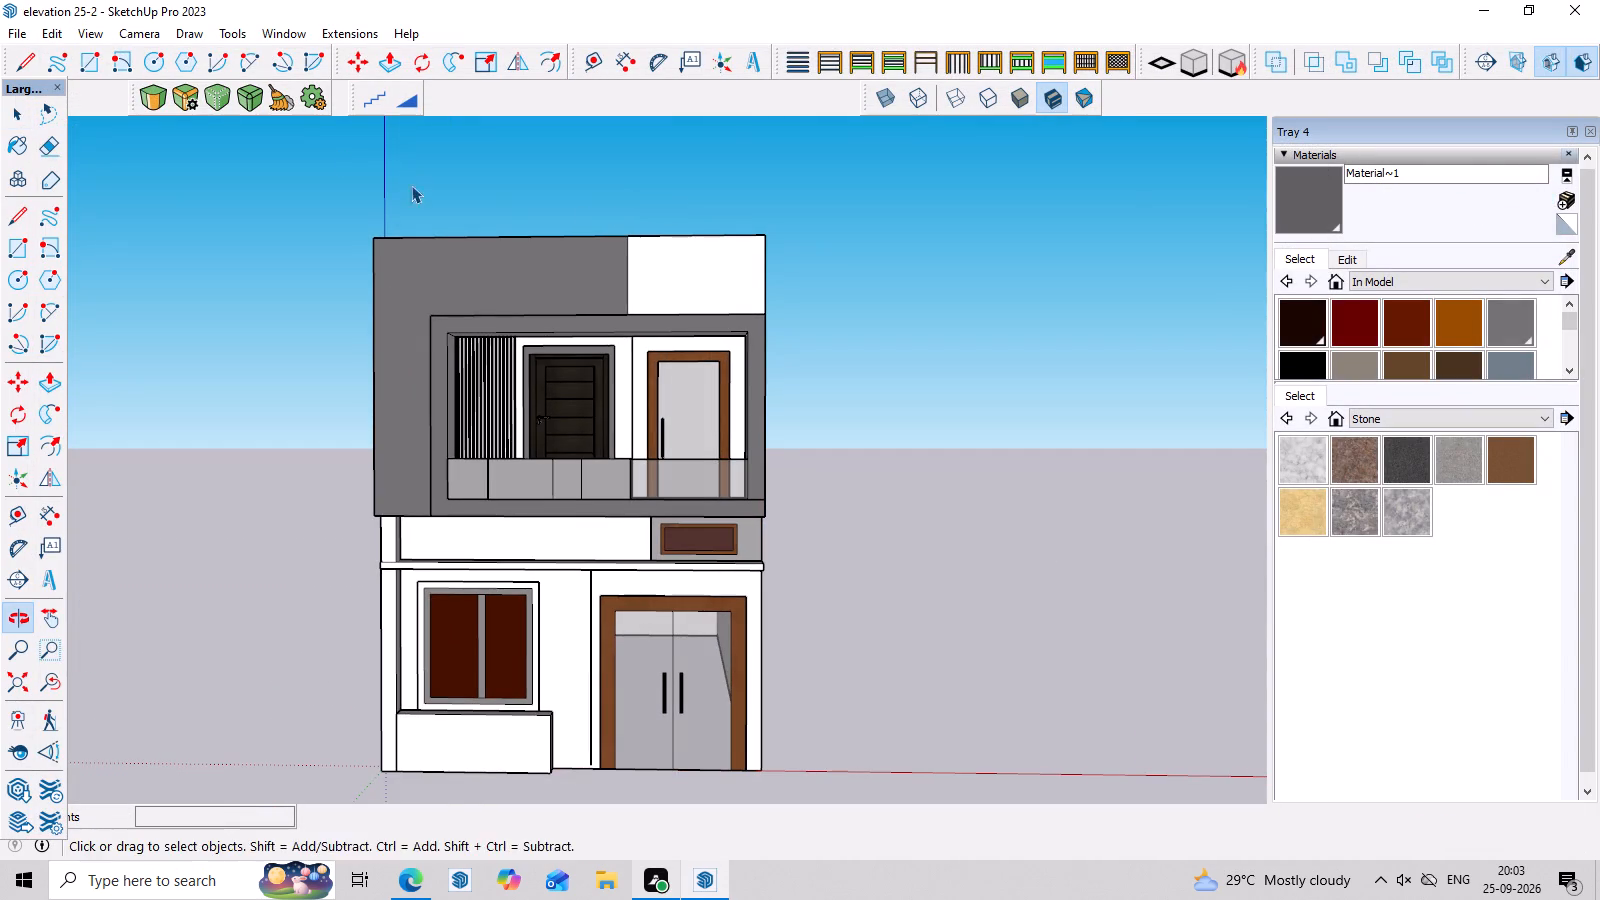
{"action": "left_click", "coordinate": [10, 28]}
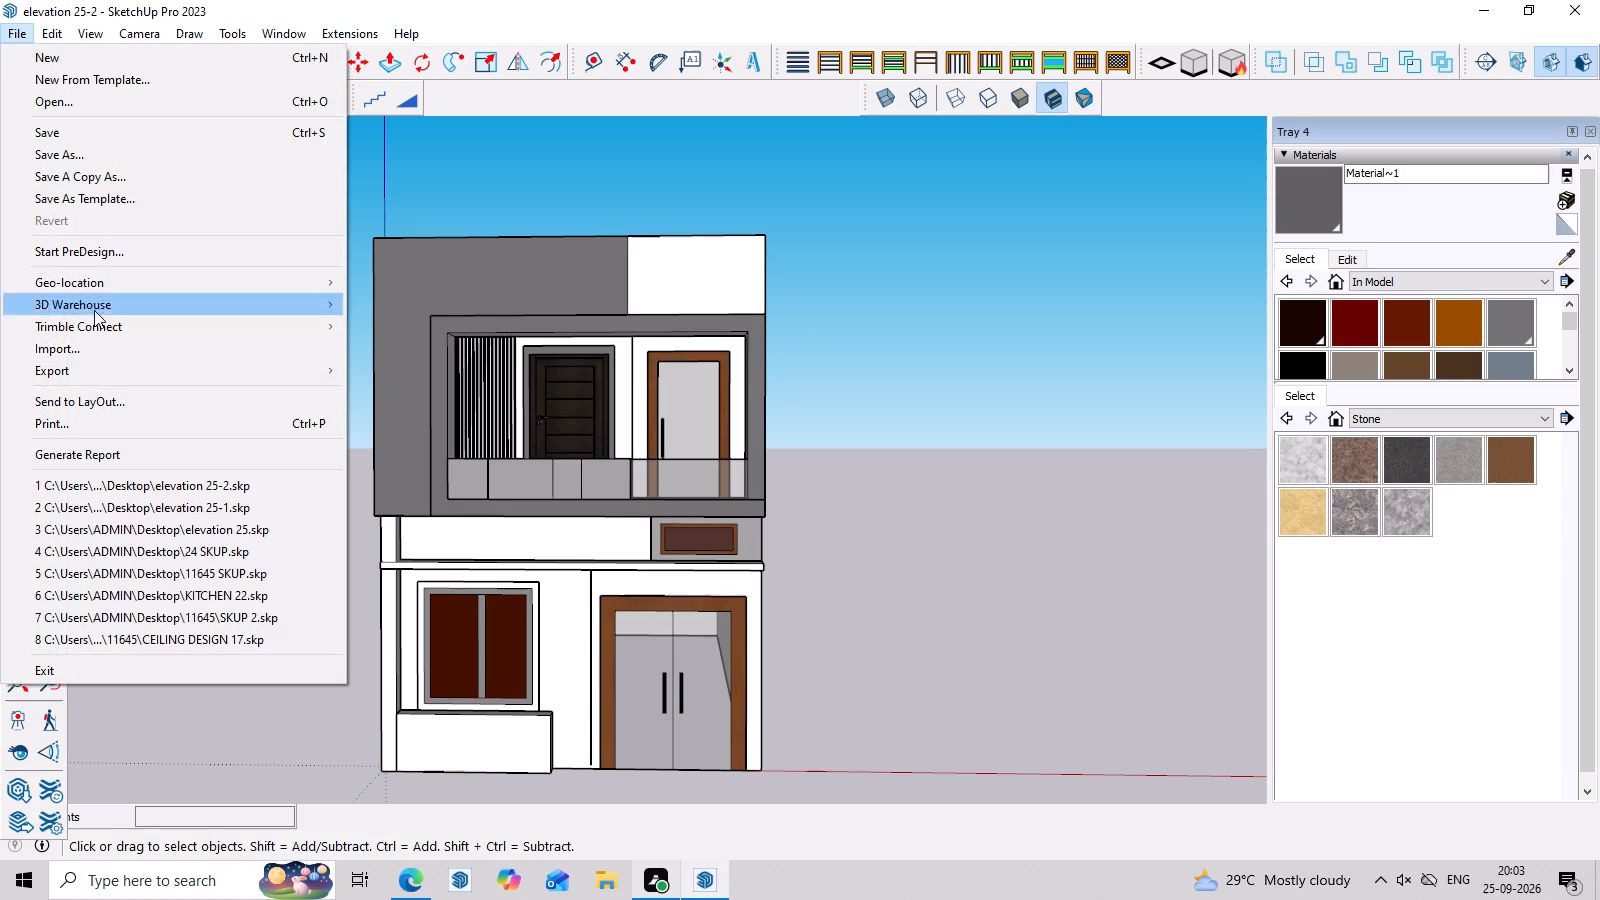
{"action": "left_click", "coordinate": [93, 372]}
{"action": "left_click", "coordinate": [405, 397]}
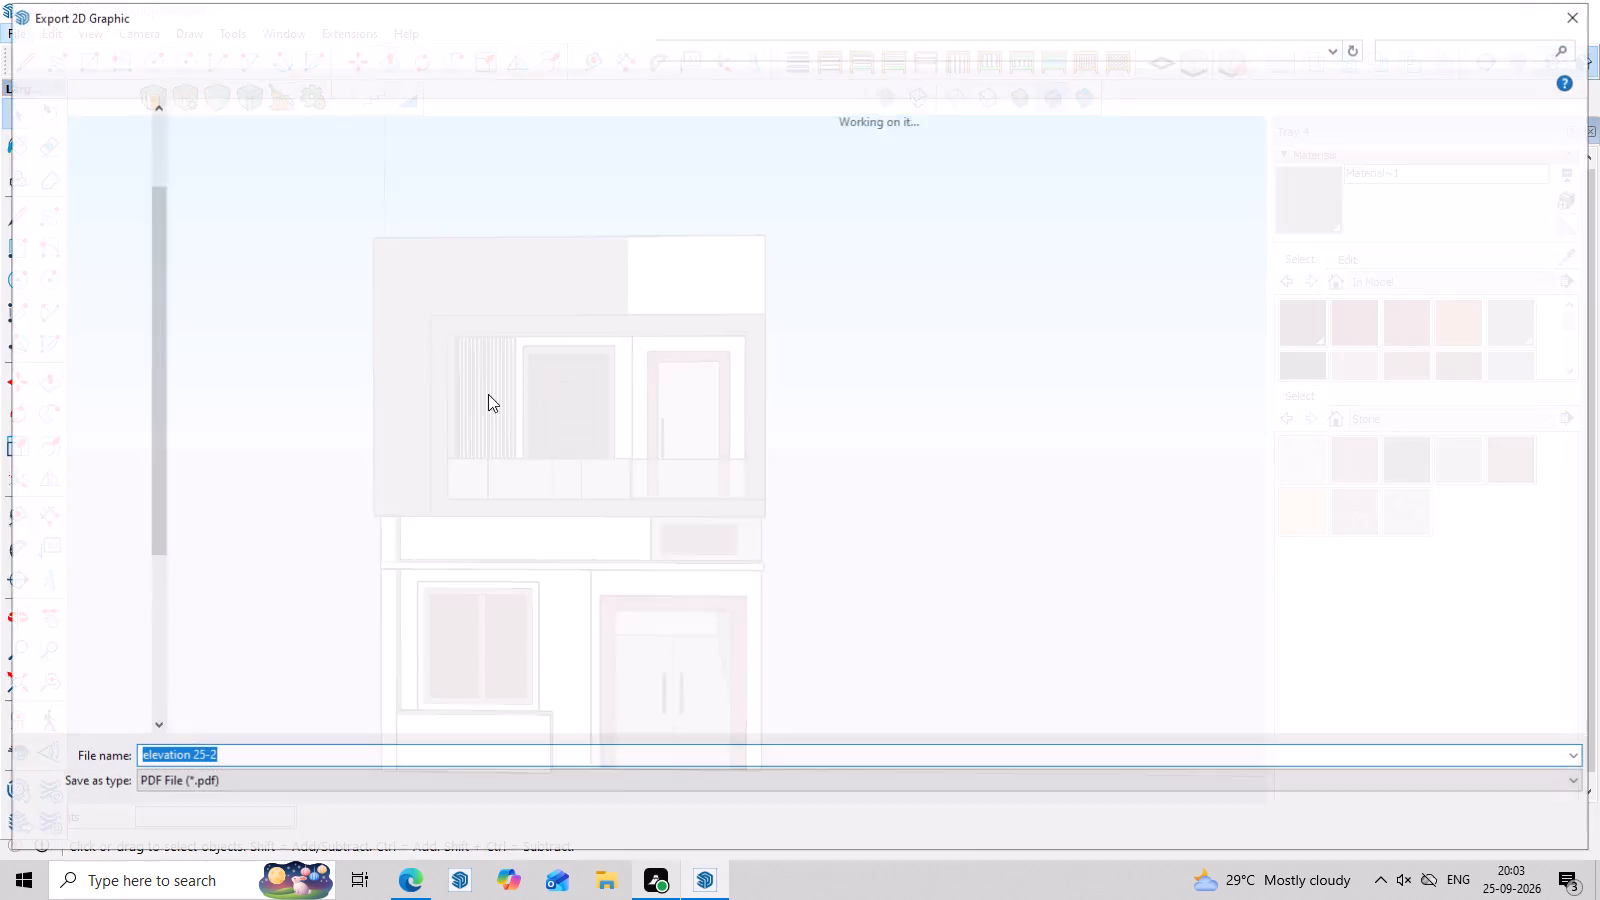
{"action": "scroll", "coordinate": [132, 158], "scroll_direction": "up", "scroll_amount": 7}
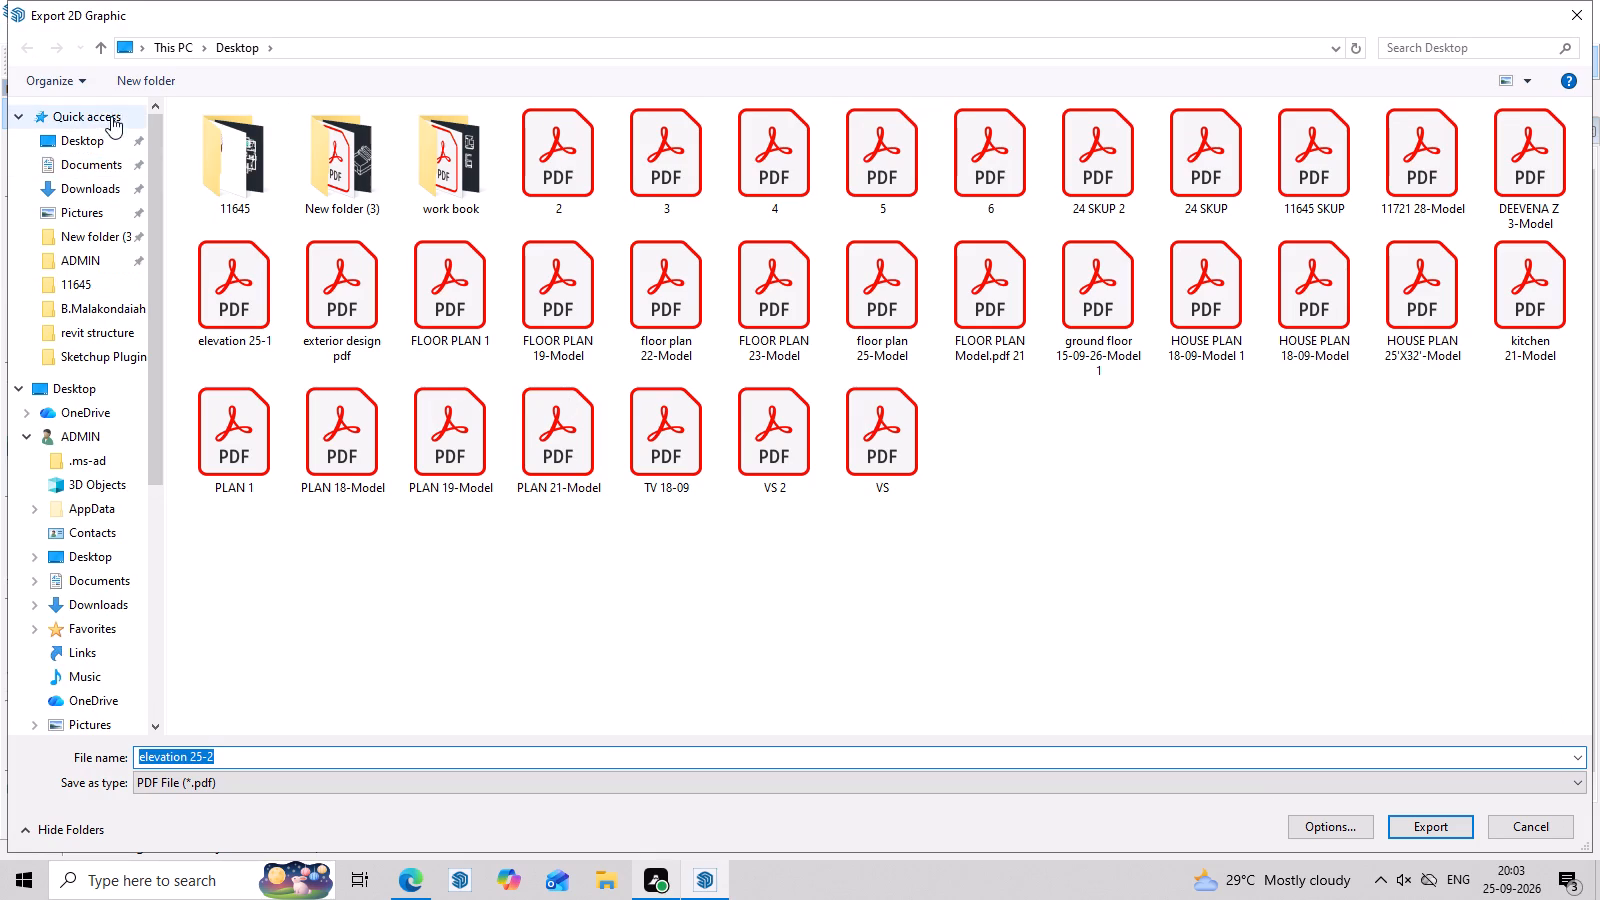
{"action": "left_click", "coordinate": [107, 140]}
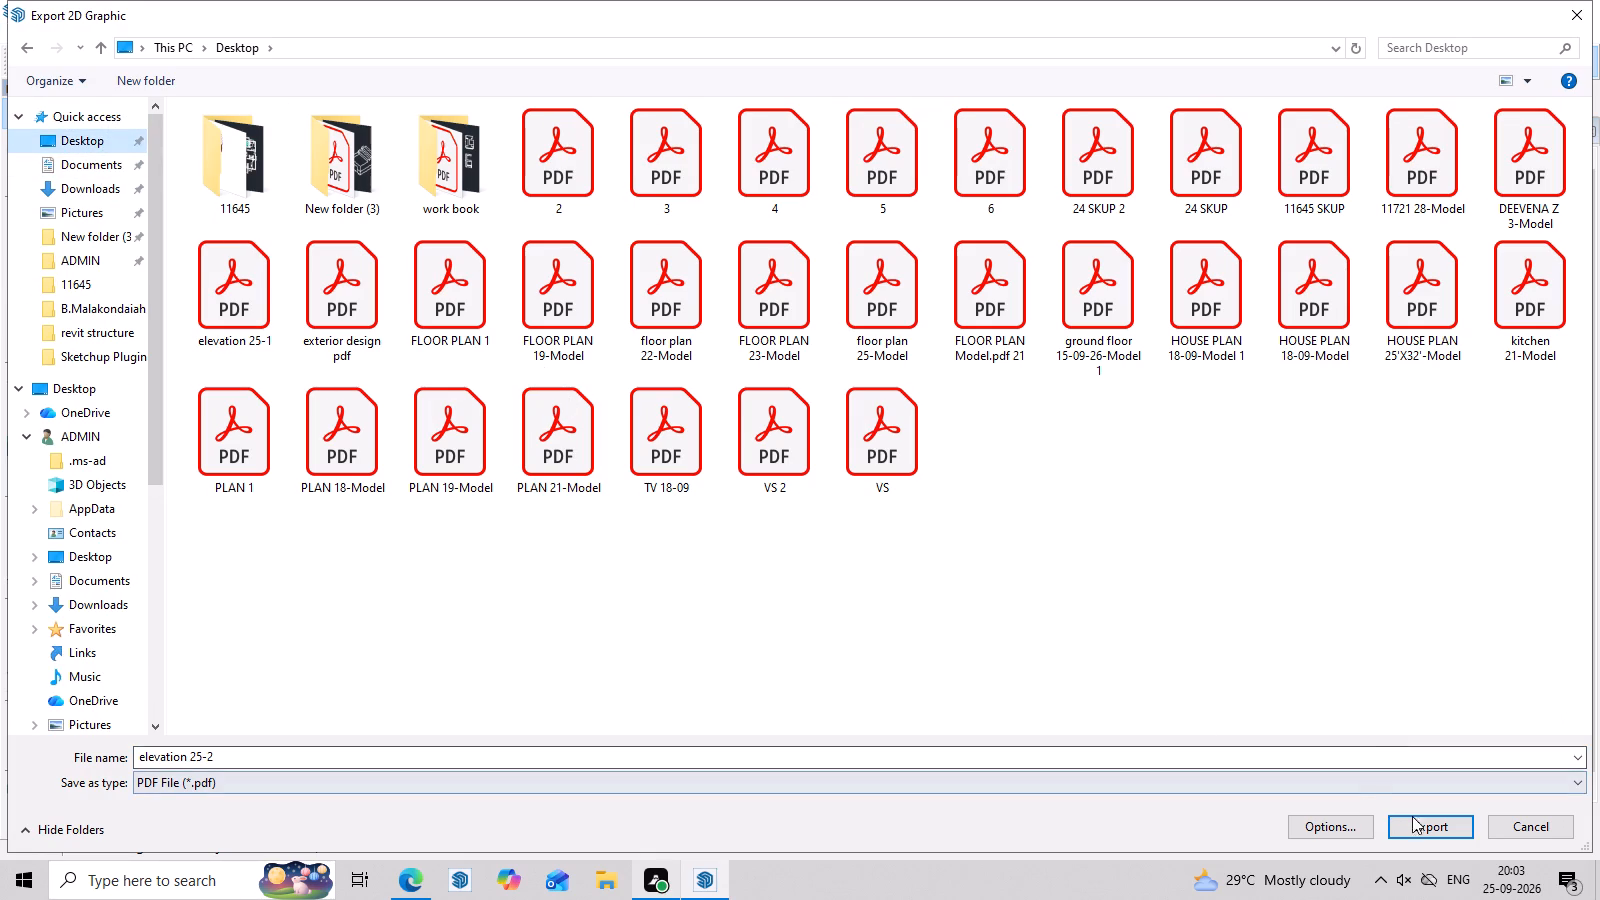
{"action": "left_click", "coordinate": [1416, 819]}
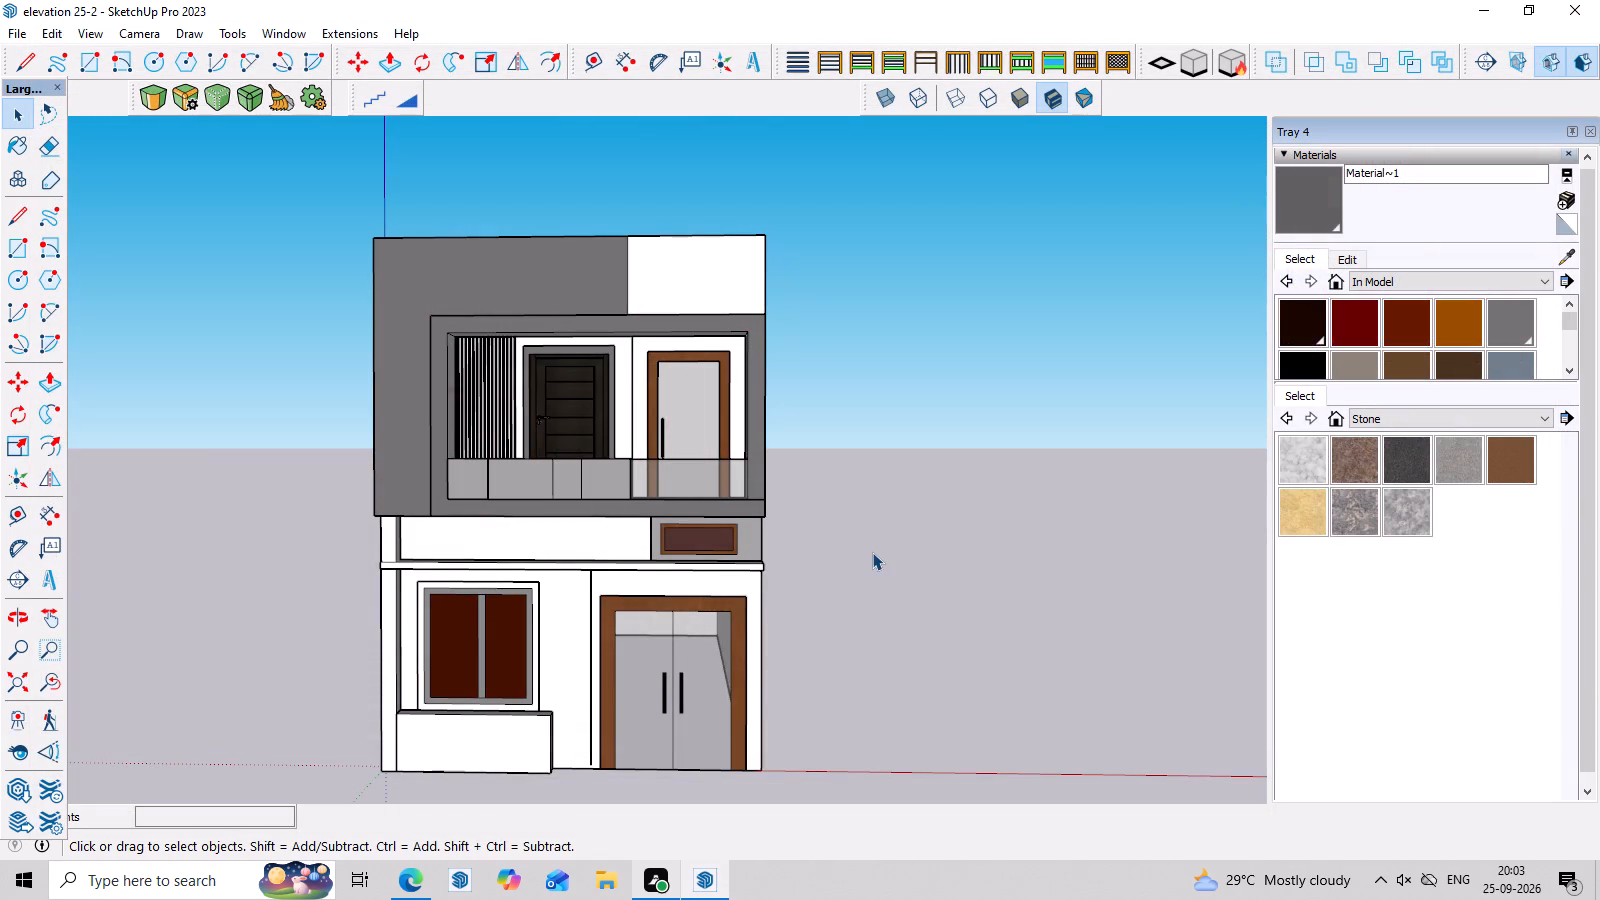
Draw a rectangle on the ground beside the house's side wall, with its front edge along the red axis.
{"action": "scroll", "coordinate": [872, 552], "scroll_direction": "down", "scroll_amount": 3}
{"action": "scroll", "coordinate": [751, 626], "scroll_direction": "up", "scroll_amount": 3}
{"action": "middle_click_drag", "start_coordinate": [975, 681], "coordinate": [975, 682]}
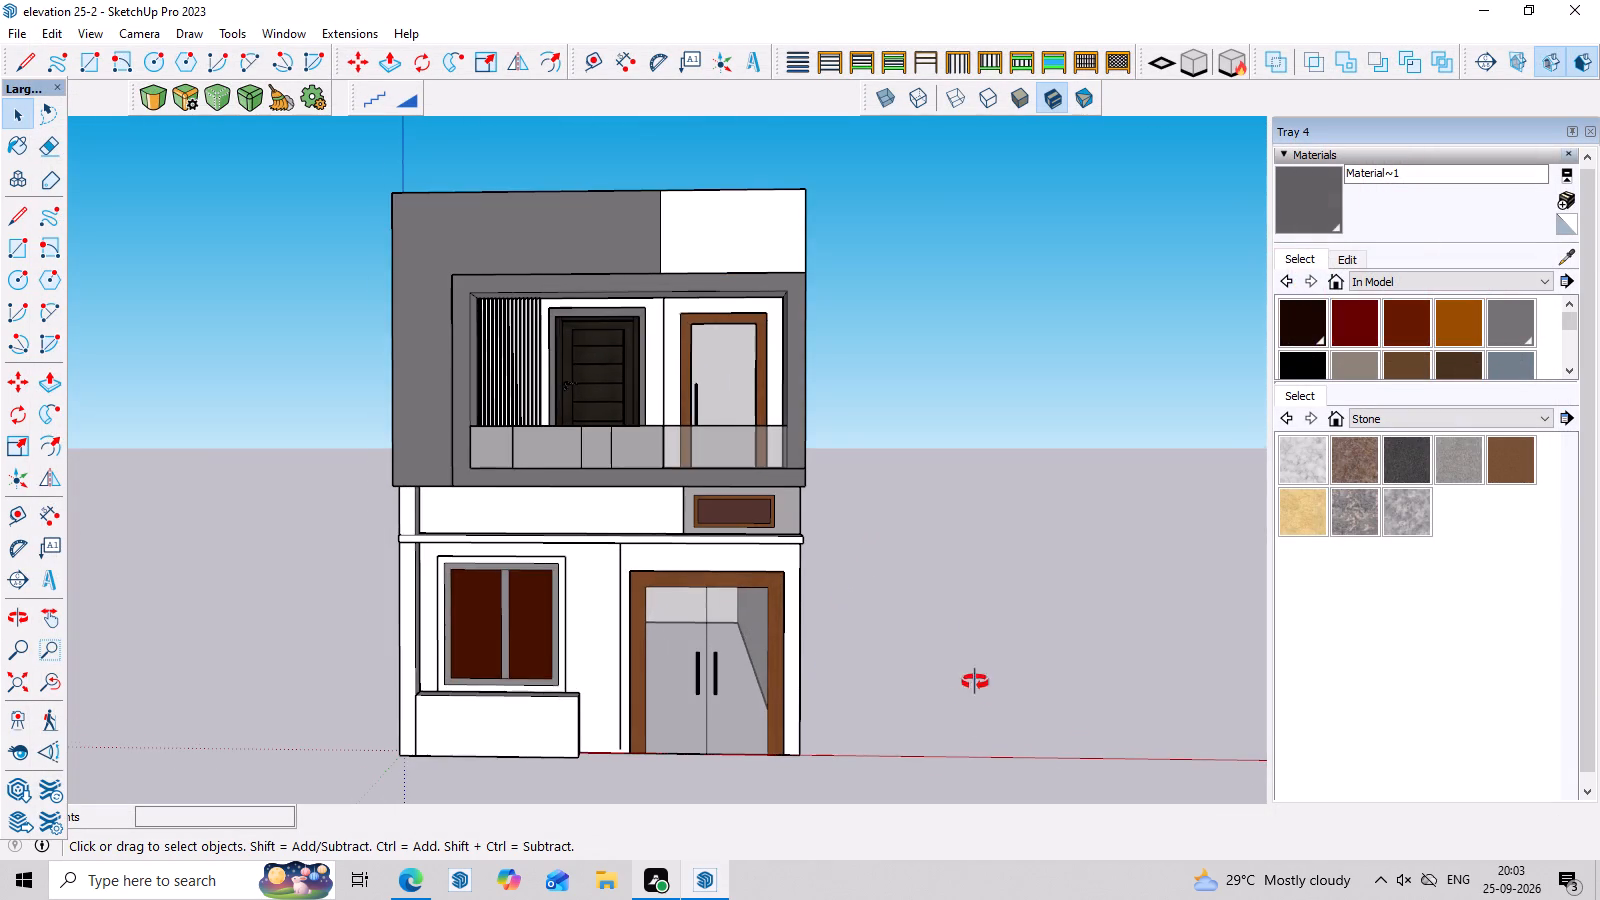
{"action": "middle_click_drag", "start_coordinate": [975, 682], "coordinate": [967, 696]}
{"action": "scroll", "coordinate": [898, 594], "scroll_direction": "down", "scroll_amount": 7}
{"action": "scroll", "coordinate": [1196, 612], "scroll_direction": "up", "scroll_amount": 7}
{"action": "middle_click_drag", "start_coordinate": [1208, 615], "coordinate": [1198, 646]}
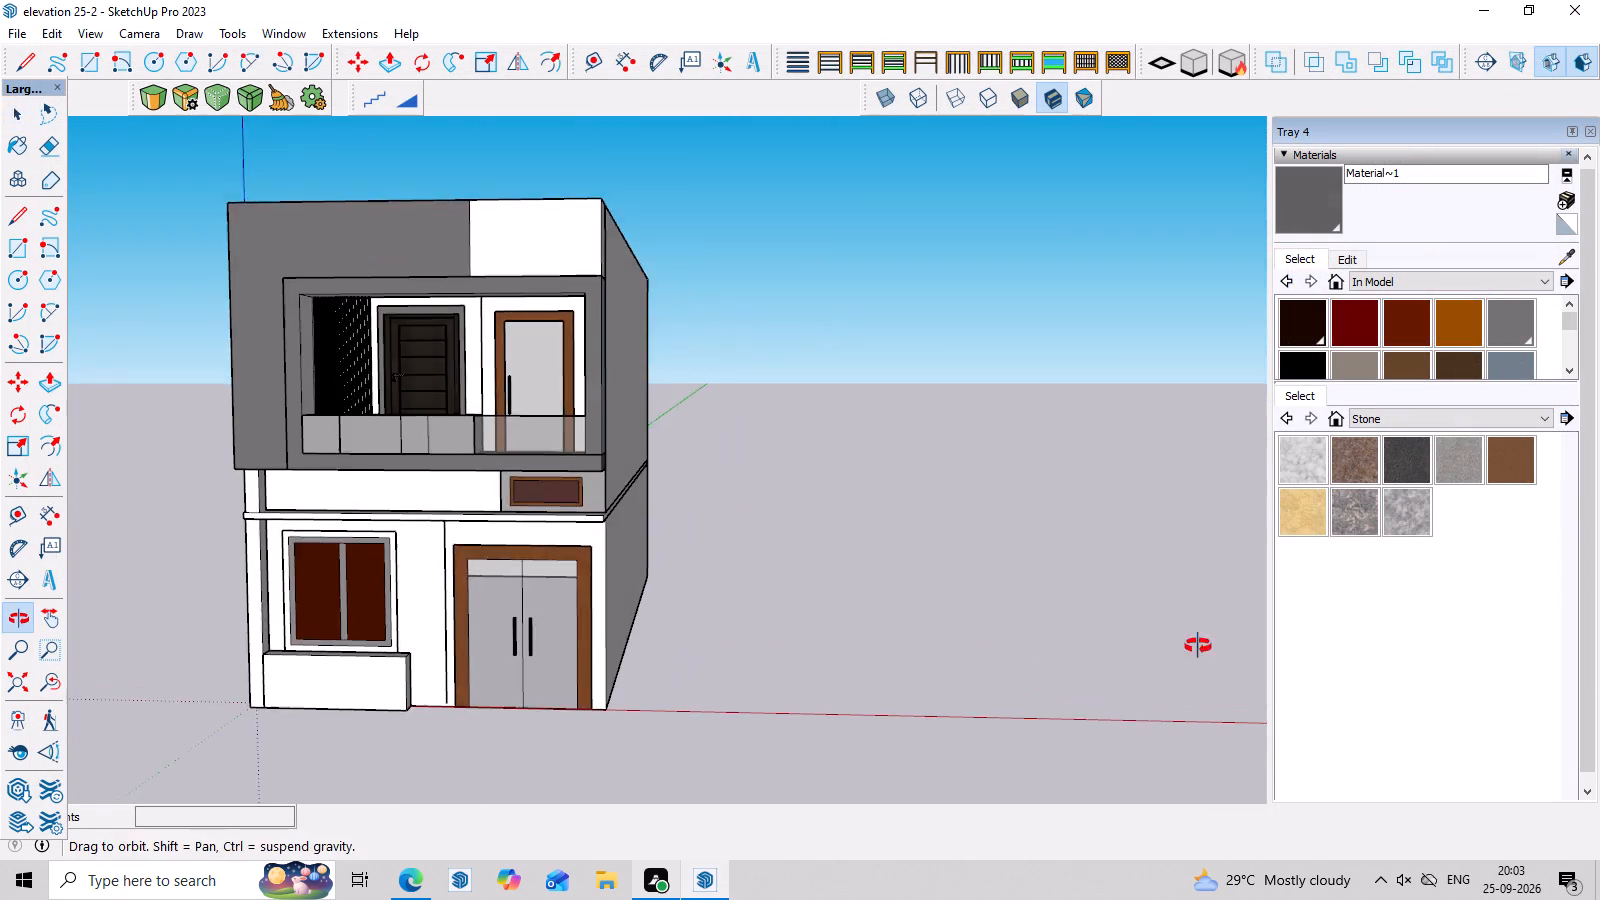
{"action": "middle_click_drag", "start_coordinate": [1198, 646], "coordinate": [1197, 651]}
{"action": "scroll", "coordinate": [1196, 656], "scroll_direction": "up", "scroll_amount": 3}
{"action": "middle_click_drag", "start_coordinate": [1196, 656], "coordinate": [1196, 696]}
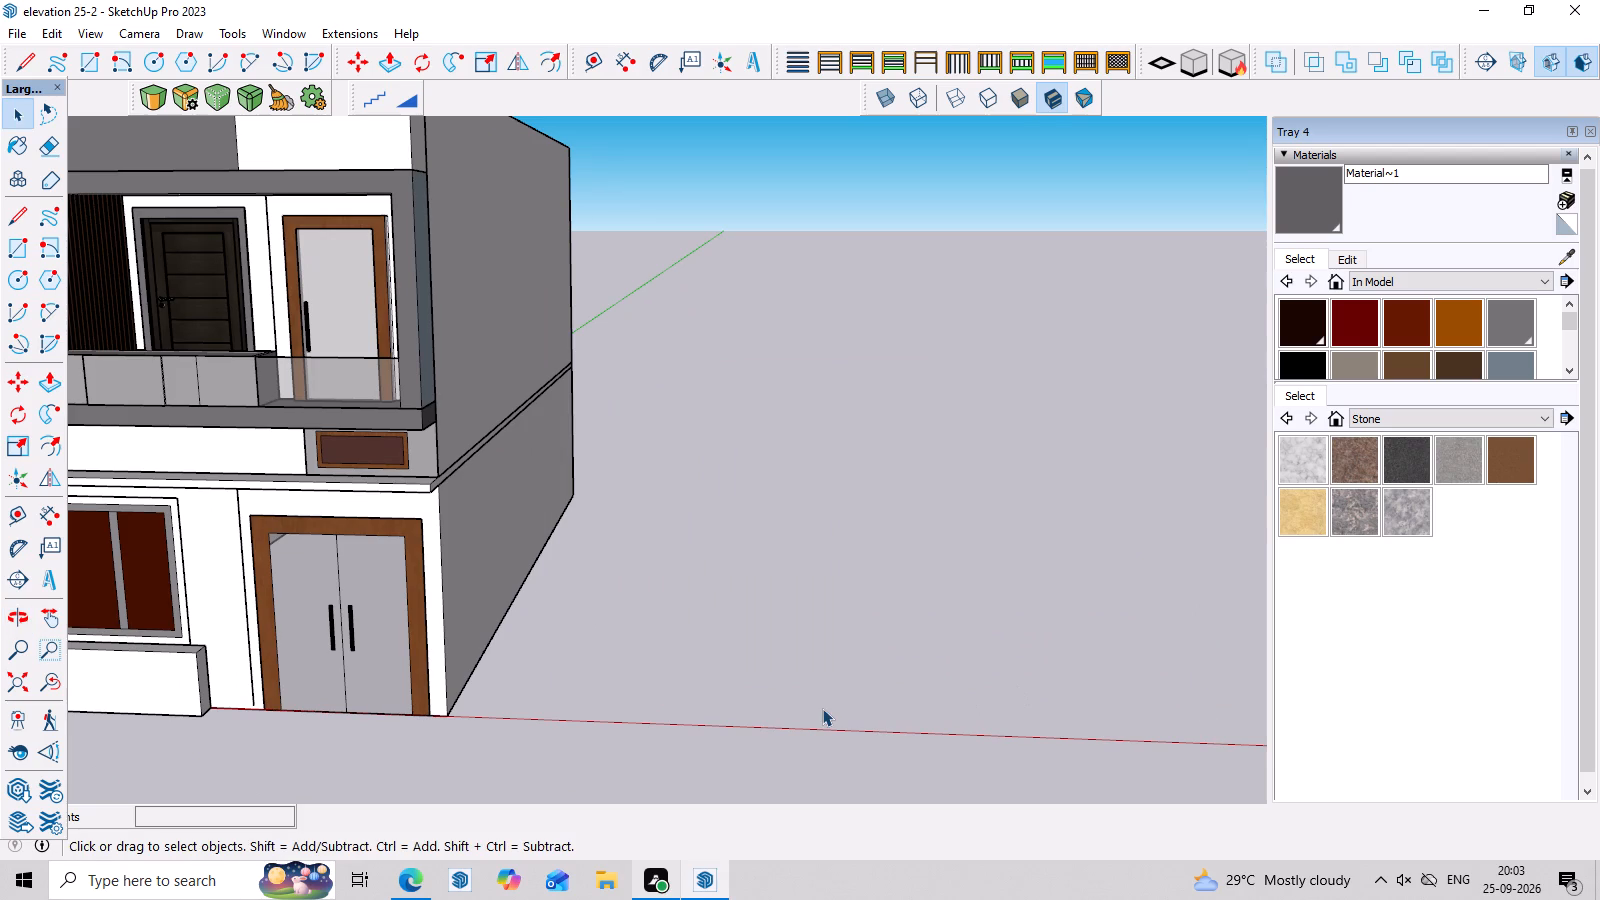
{"action": "key", "text": "r"}
{"action": "left_click", "coordinate": [705, 724]}
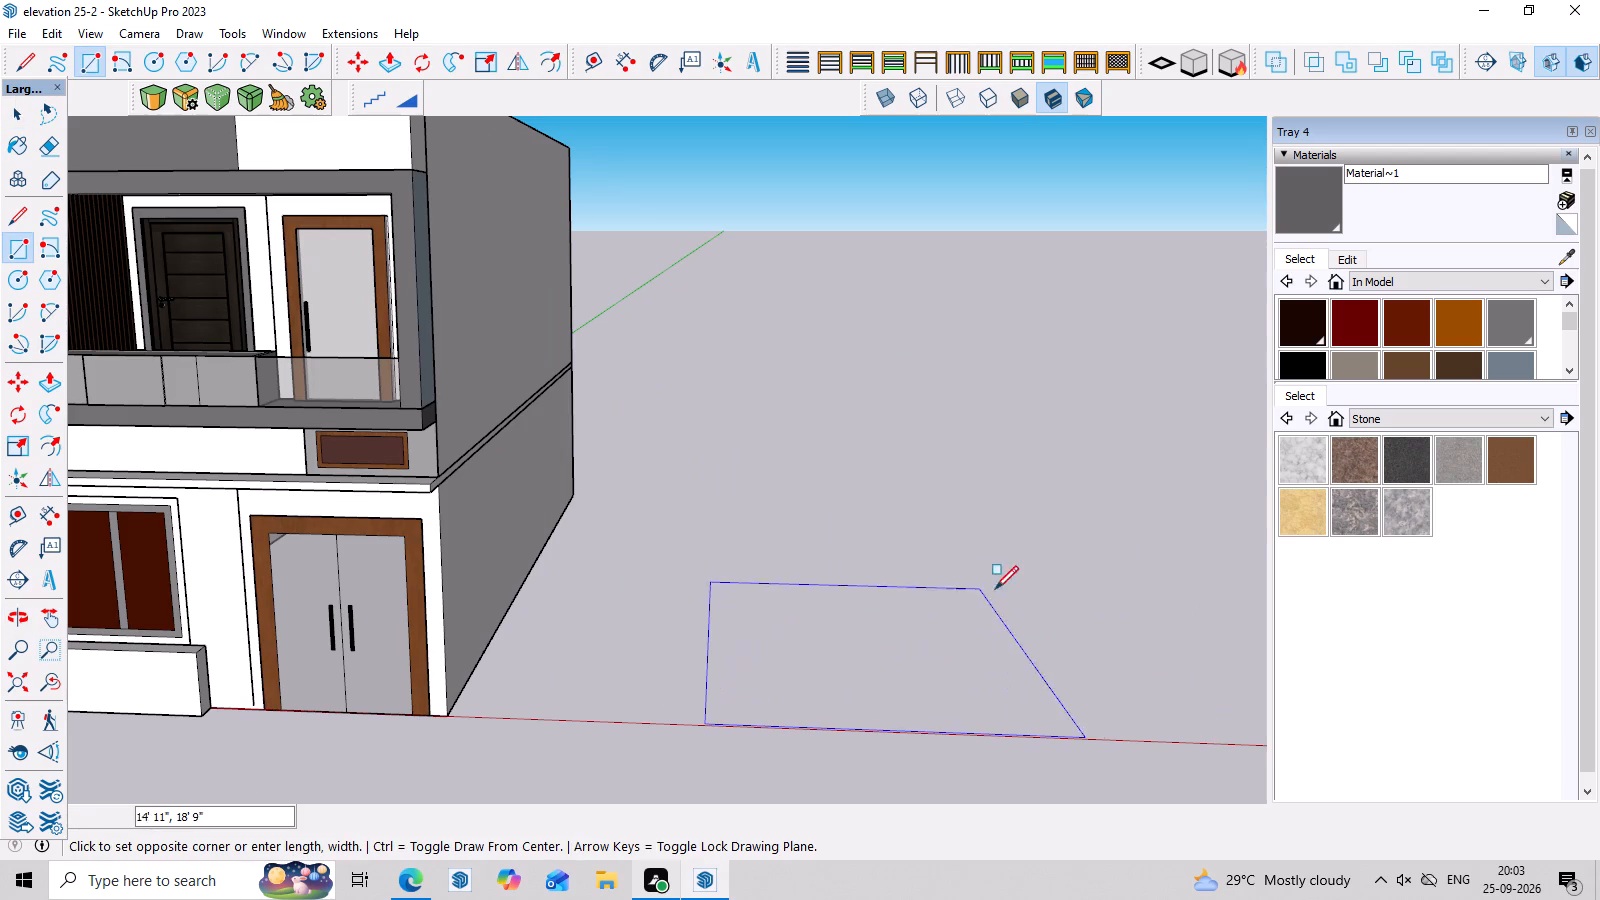
{"action": "left_click", "coordinate": [1044, 631]}
Extrude the ground rectangle beside the house upward into a low slab with Push/Pull.
{"action": "middle_click_drag", "start_coordinate": [1046, 649], "coordinate": [1066, 769]}
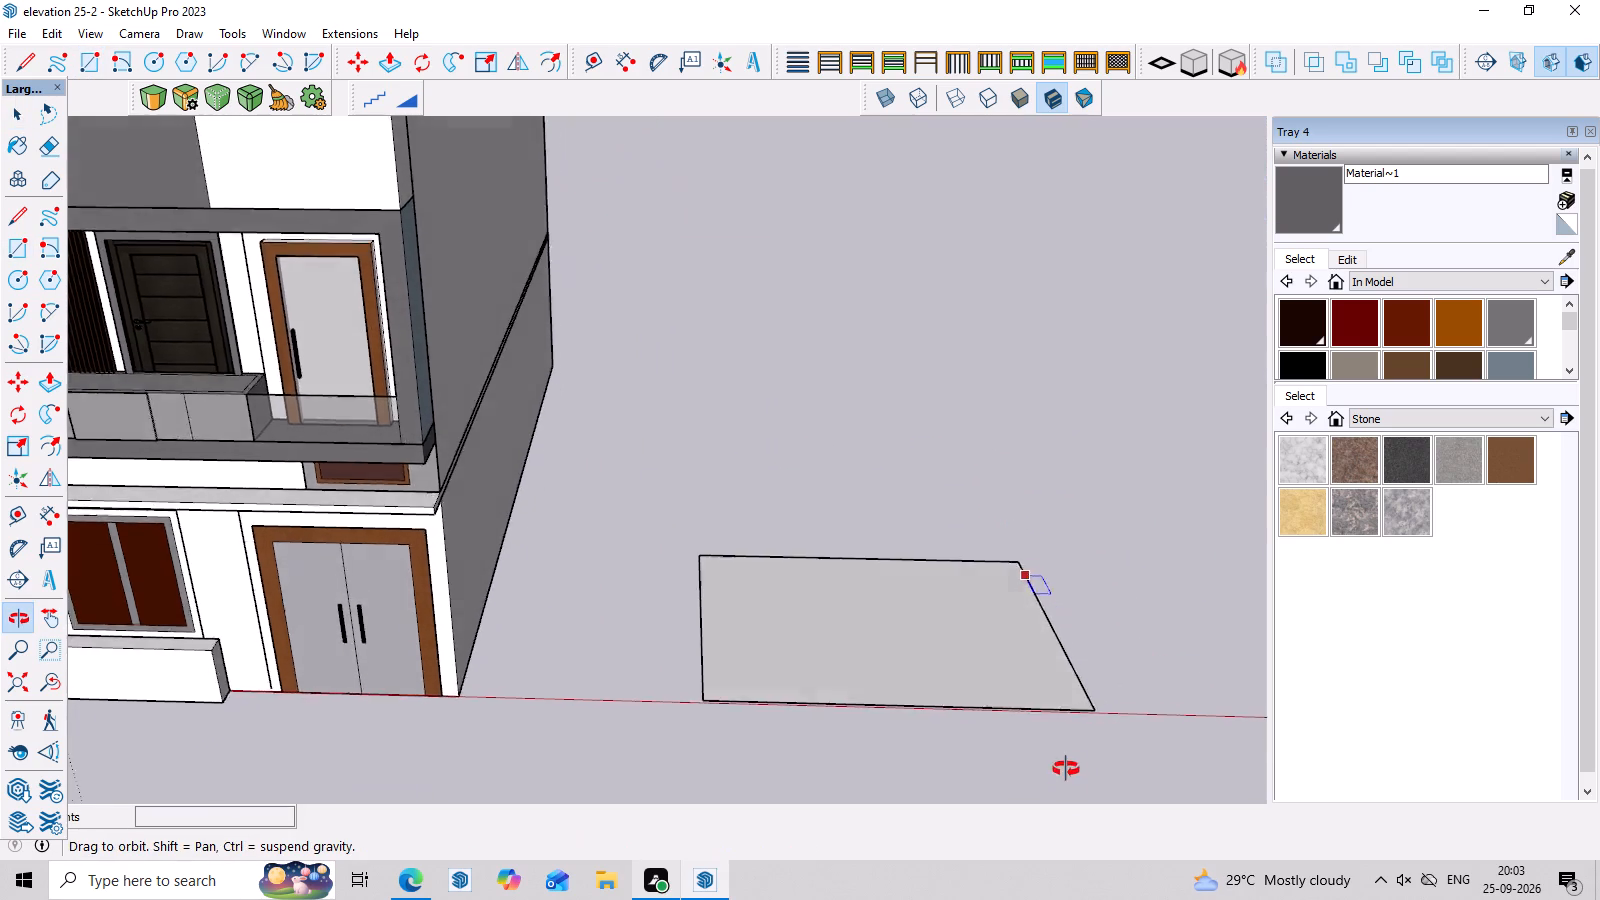
{"action": "middle_click_drag", "start_coordinate": [1066, 769], "coordinate": [1067, 835]}
{"action": "scroll", "coordinate": [1121, 577], "scroll_direction": "up", "scroll_amount": 5}
{"action": "middle_click_drag", "start_coordinate": [1119, 558], "coordinate": [1111, 652]}
{"action": "key", "text": "space"}
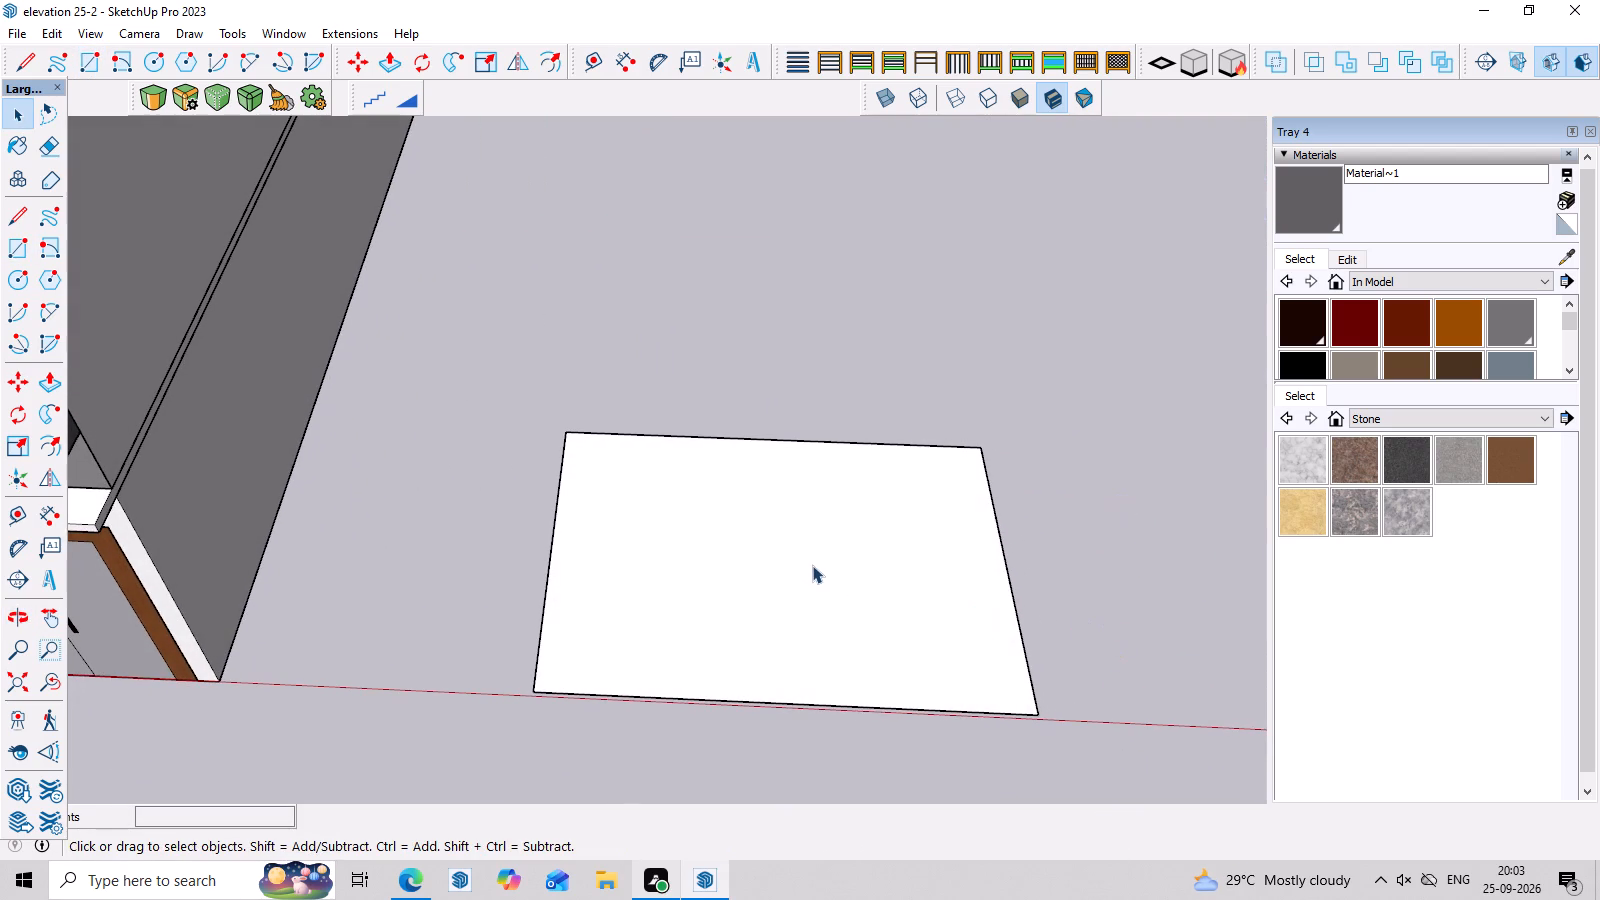
{"action": "left_click", "coordinate": [800, 560]}
{"action": "key", "text": "p"}
{"action": "left_click", "coordinate": [800, 560]}
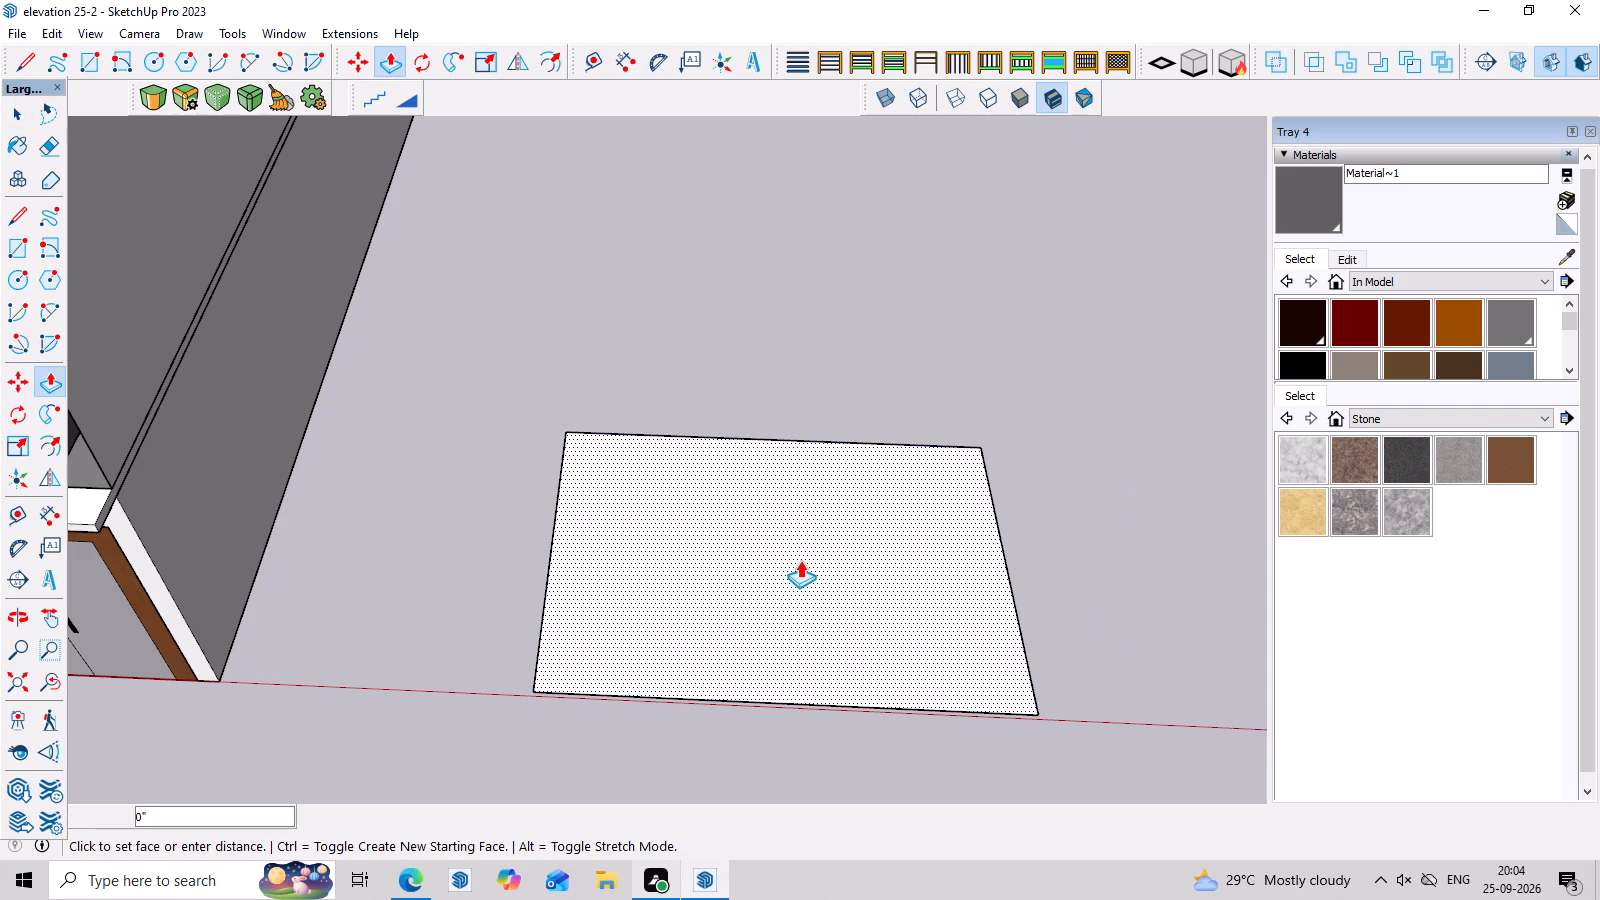
{"action": "left_click", "coordinate": [800, 540]}
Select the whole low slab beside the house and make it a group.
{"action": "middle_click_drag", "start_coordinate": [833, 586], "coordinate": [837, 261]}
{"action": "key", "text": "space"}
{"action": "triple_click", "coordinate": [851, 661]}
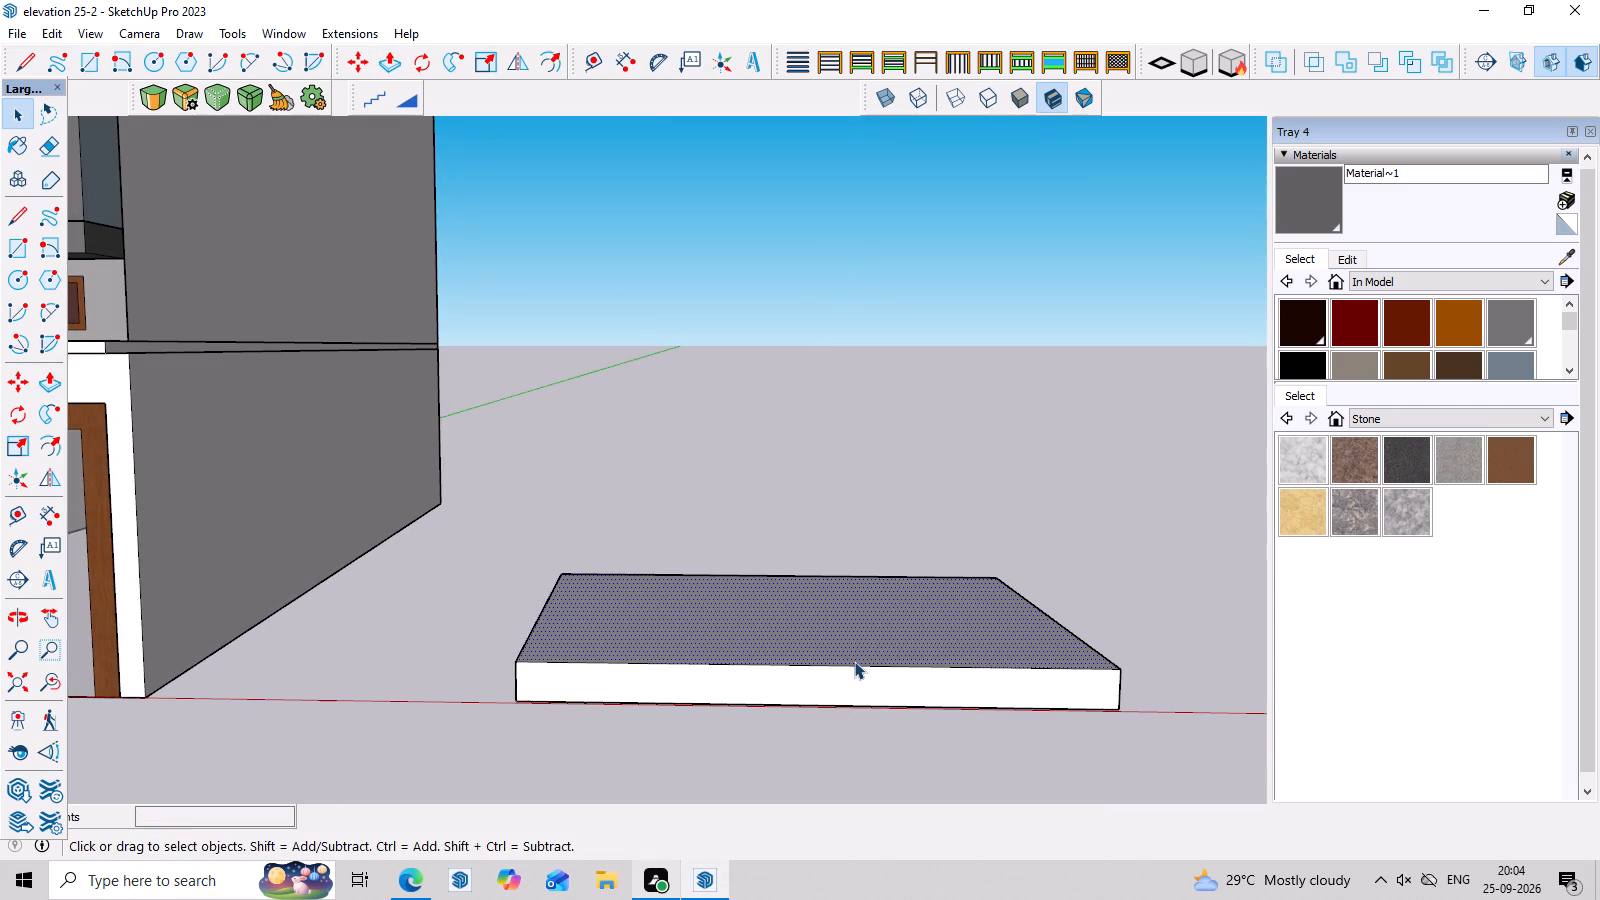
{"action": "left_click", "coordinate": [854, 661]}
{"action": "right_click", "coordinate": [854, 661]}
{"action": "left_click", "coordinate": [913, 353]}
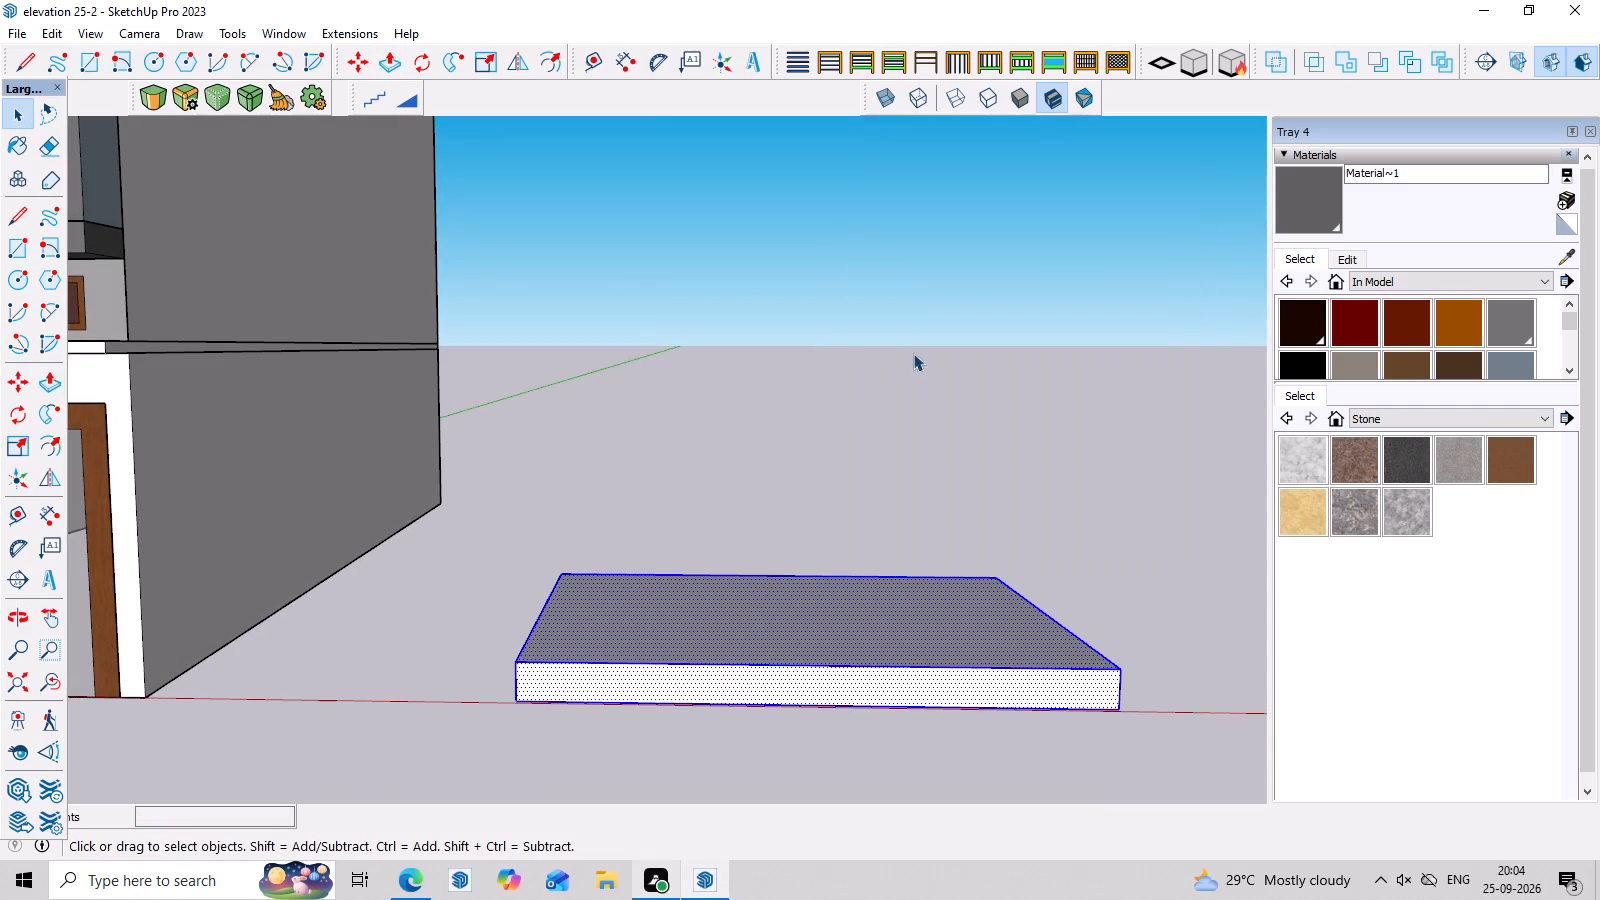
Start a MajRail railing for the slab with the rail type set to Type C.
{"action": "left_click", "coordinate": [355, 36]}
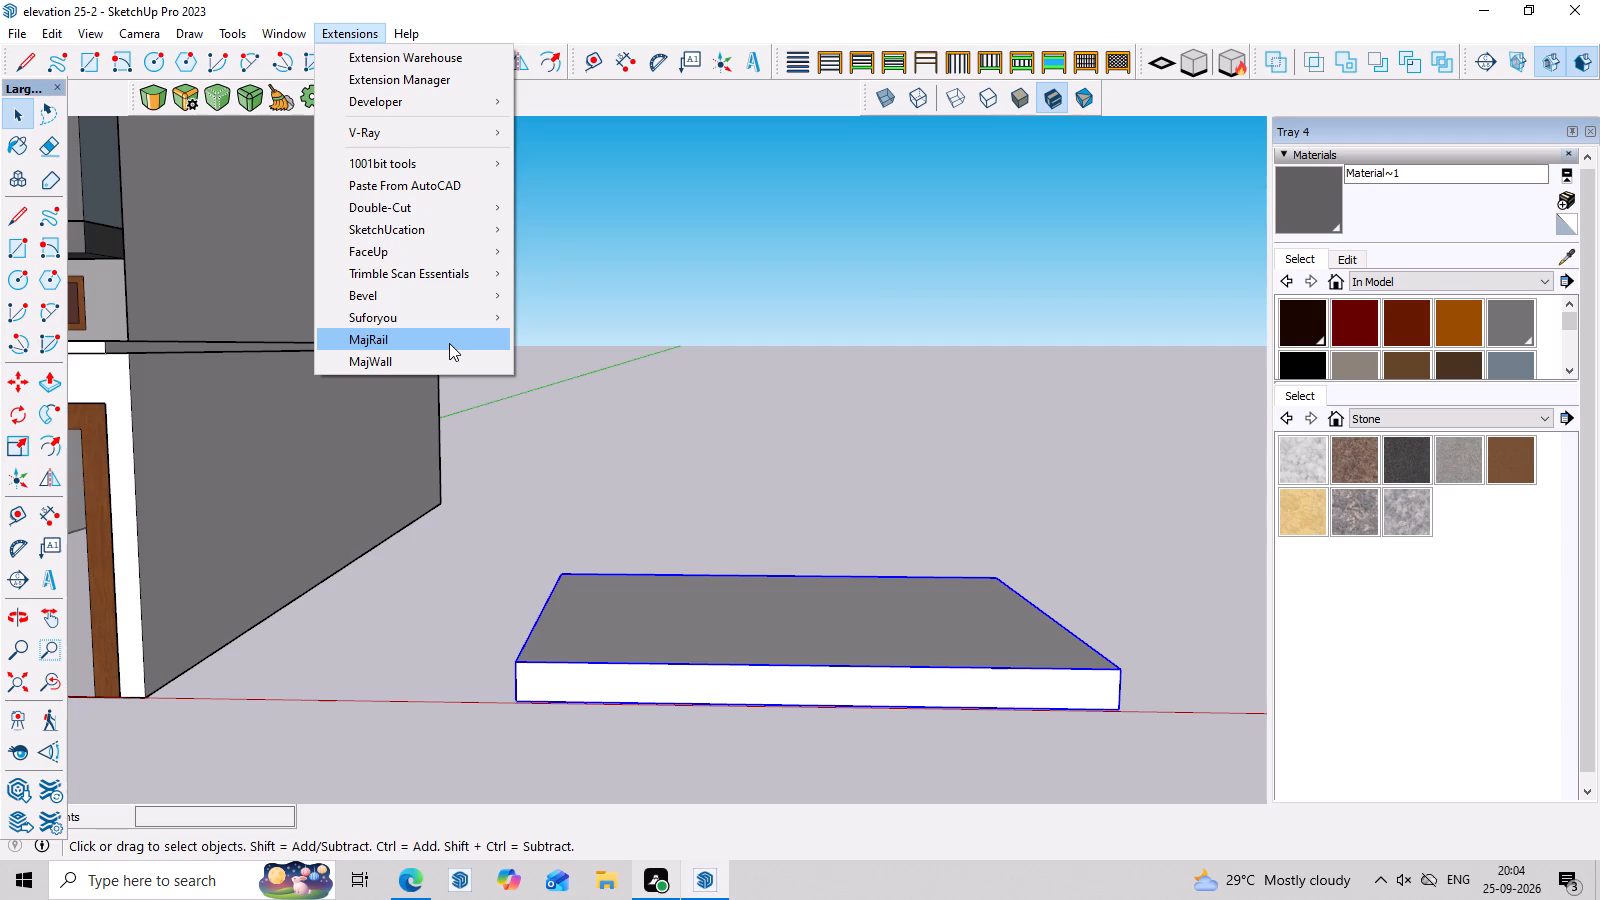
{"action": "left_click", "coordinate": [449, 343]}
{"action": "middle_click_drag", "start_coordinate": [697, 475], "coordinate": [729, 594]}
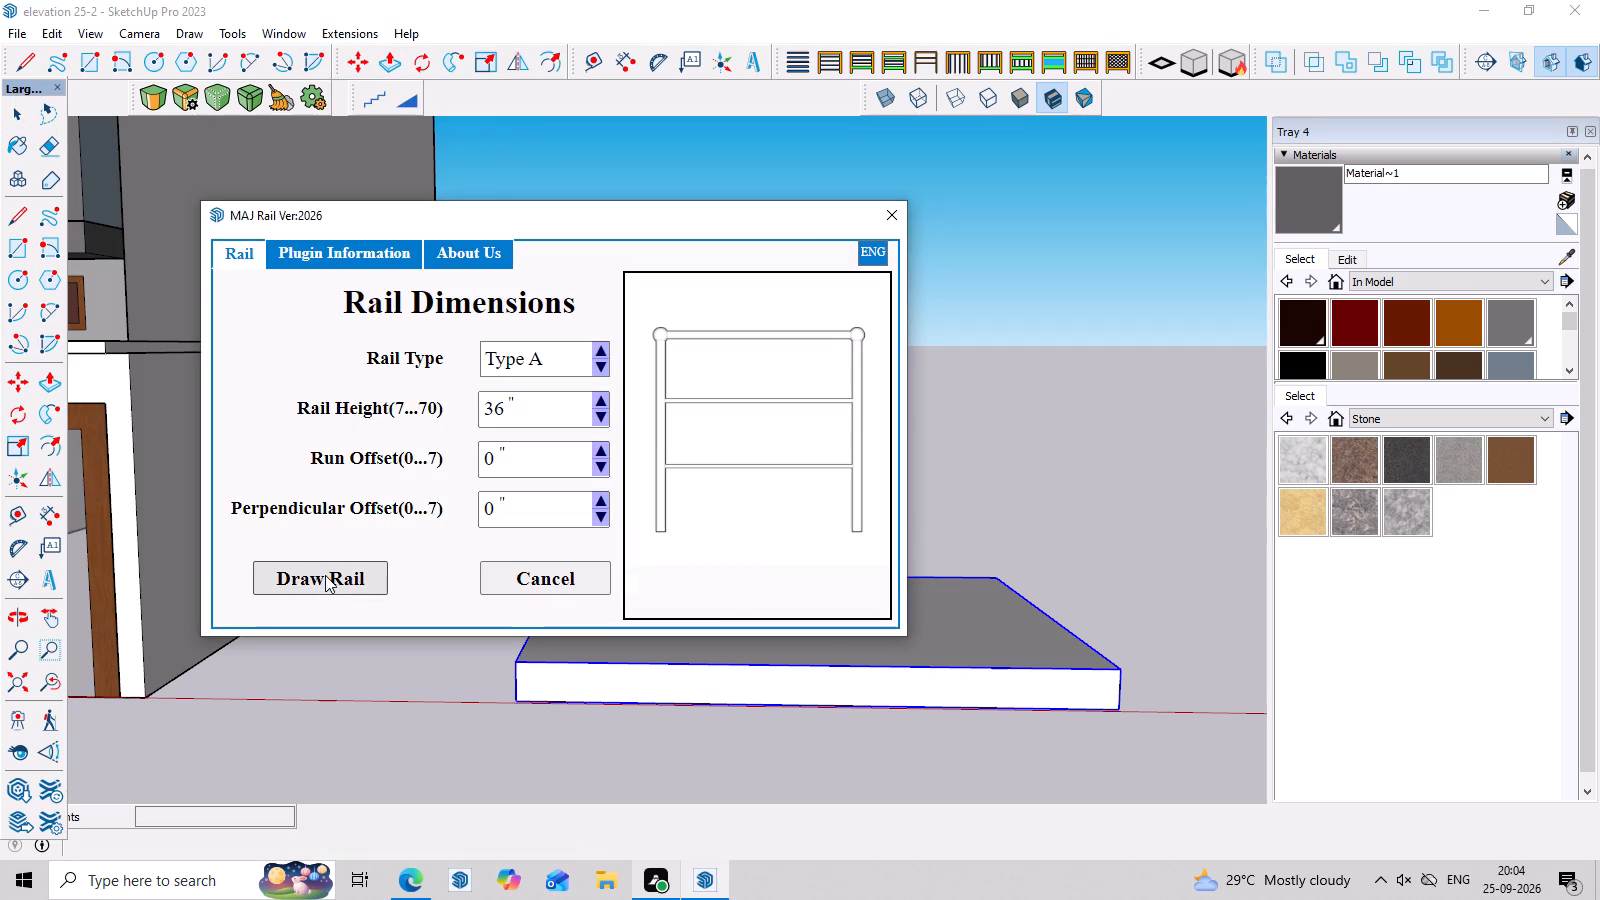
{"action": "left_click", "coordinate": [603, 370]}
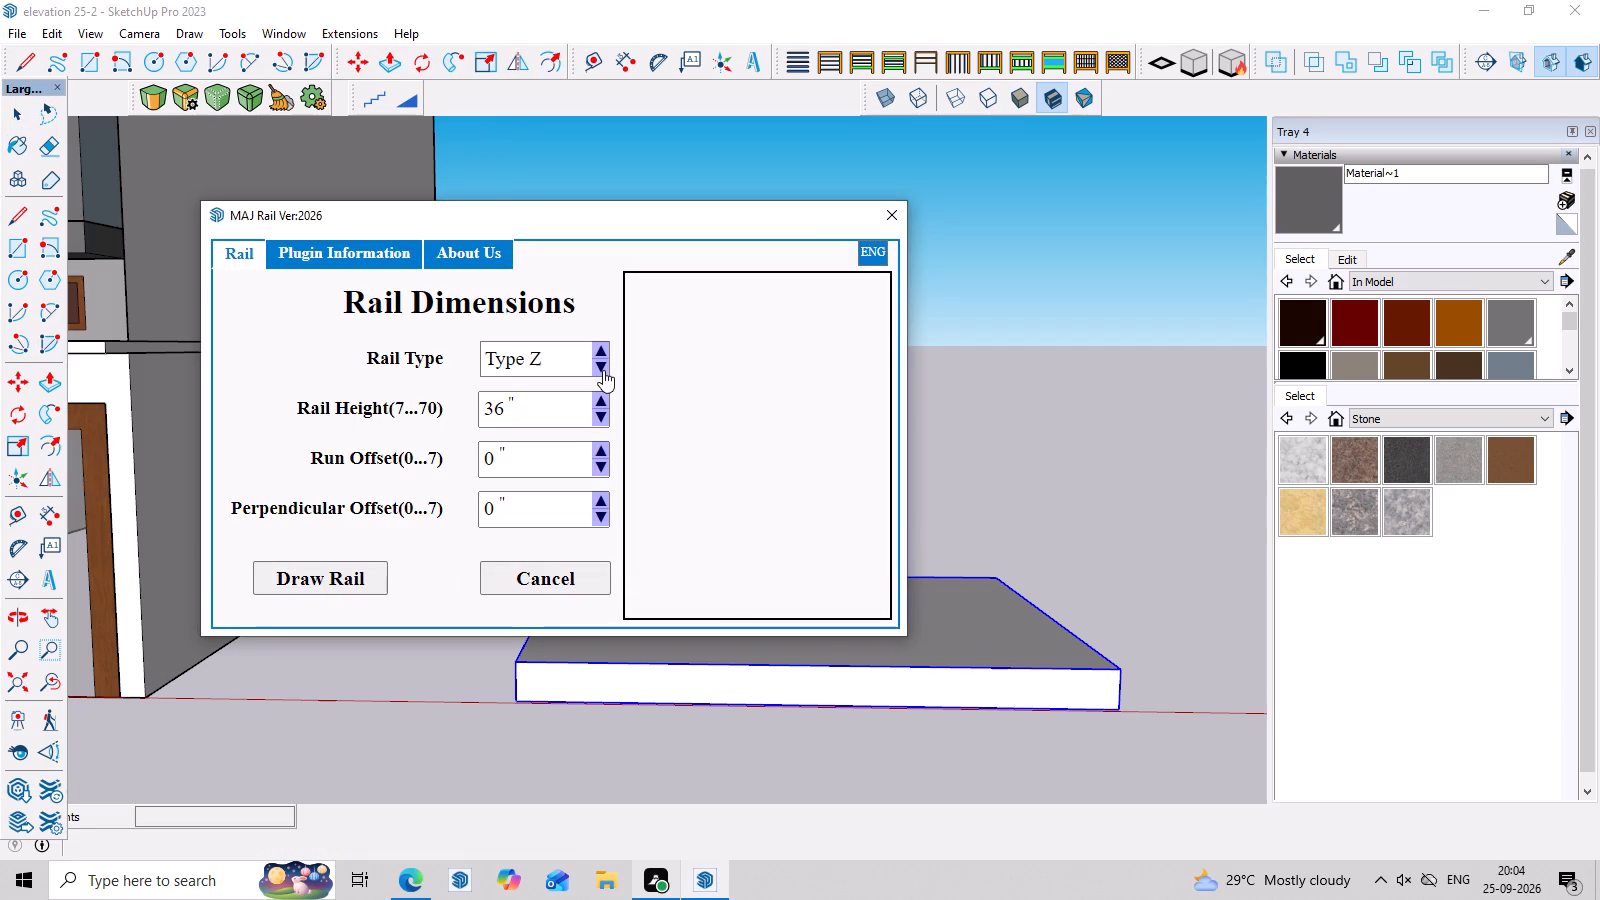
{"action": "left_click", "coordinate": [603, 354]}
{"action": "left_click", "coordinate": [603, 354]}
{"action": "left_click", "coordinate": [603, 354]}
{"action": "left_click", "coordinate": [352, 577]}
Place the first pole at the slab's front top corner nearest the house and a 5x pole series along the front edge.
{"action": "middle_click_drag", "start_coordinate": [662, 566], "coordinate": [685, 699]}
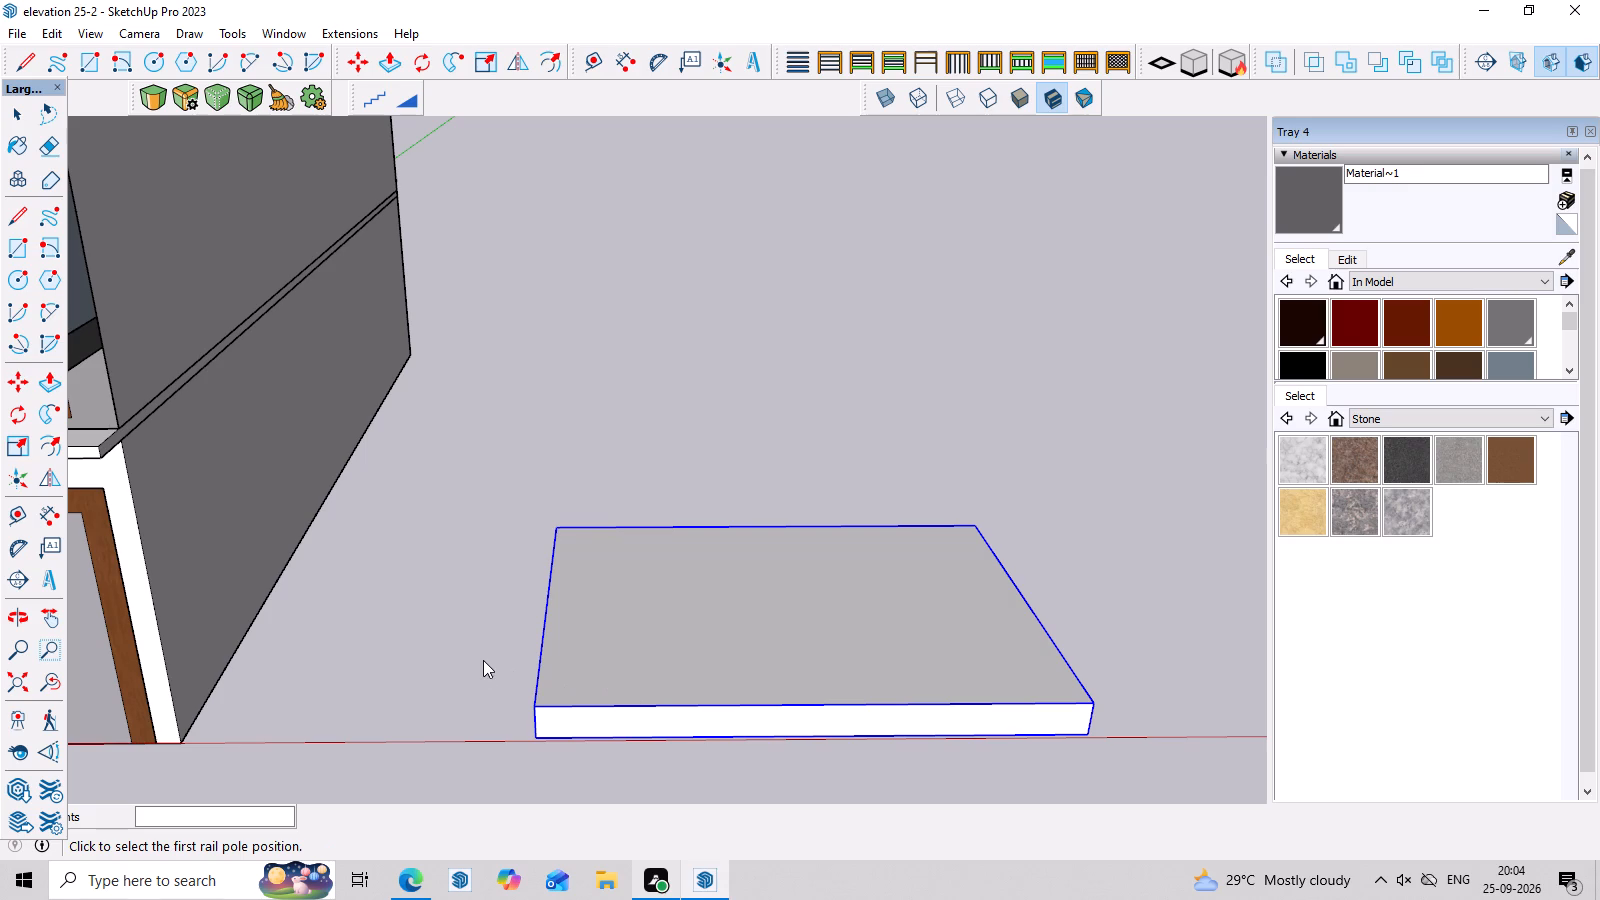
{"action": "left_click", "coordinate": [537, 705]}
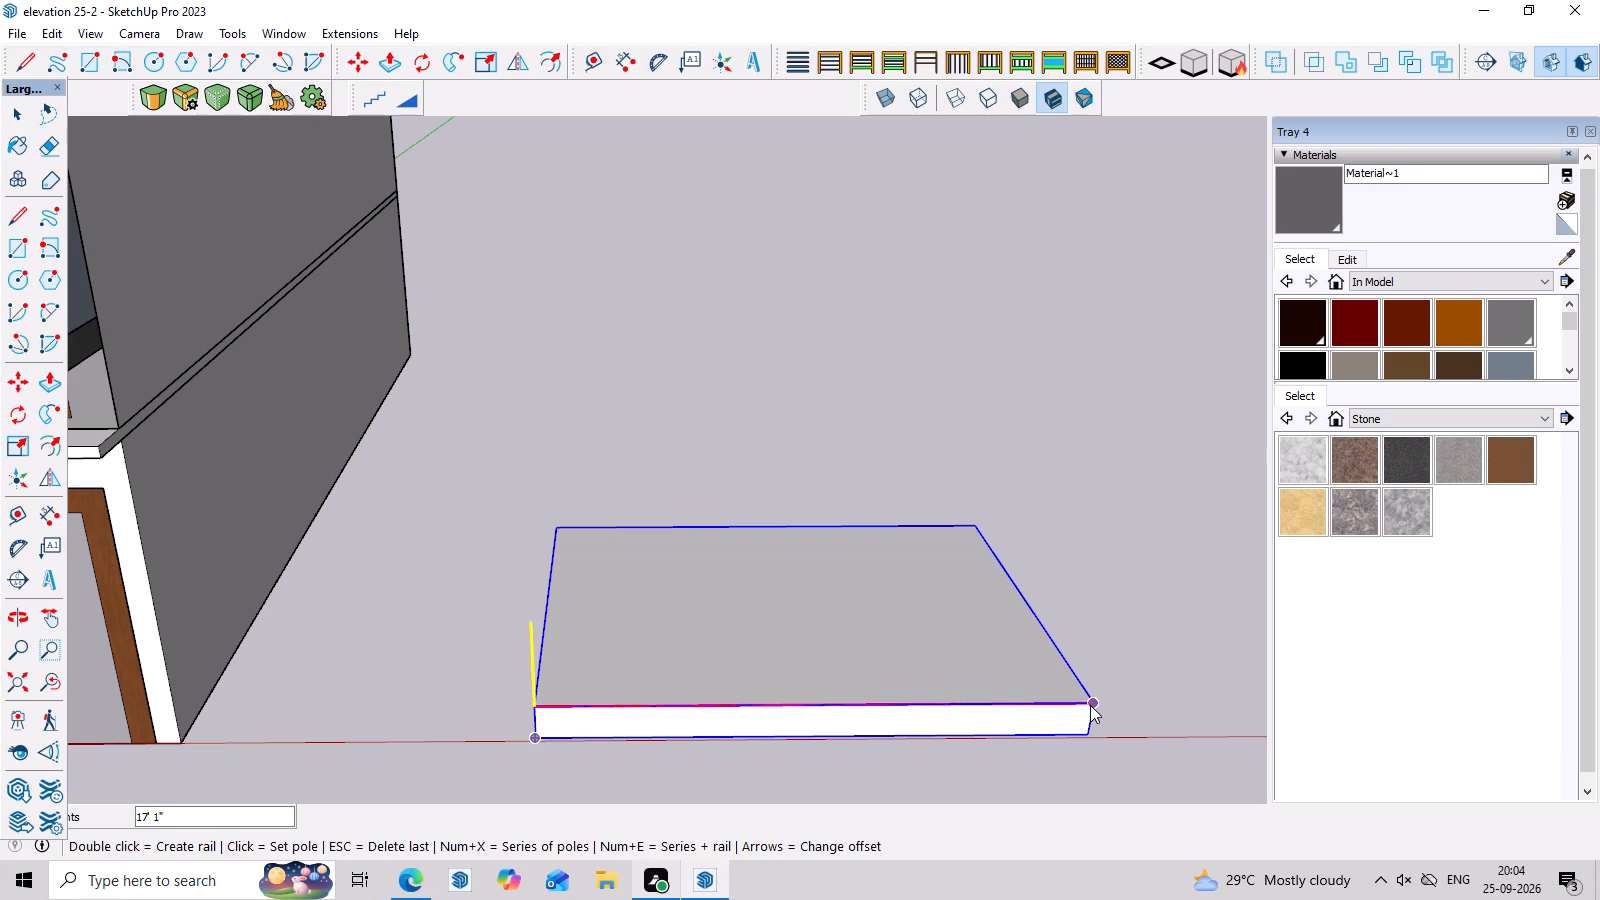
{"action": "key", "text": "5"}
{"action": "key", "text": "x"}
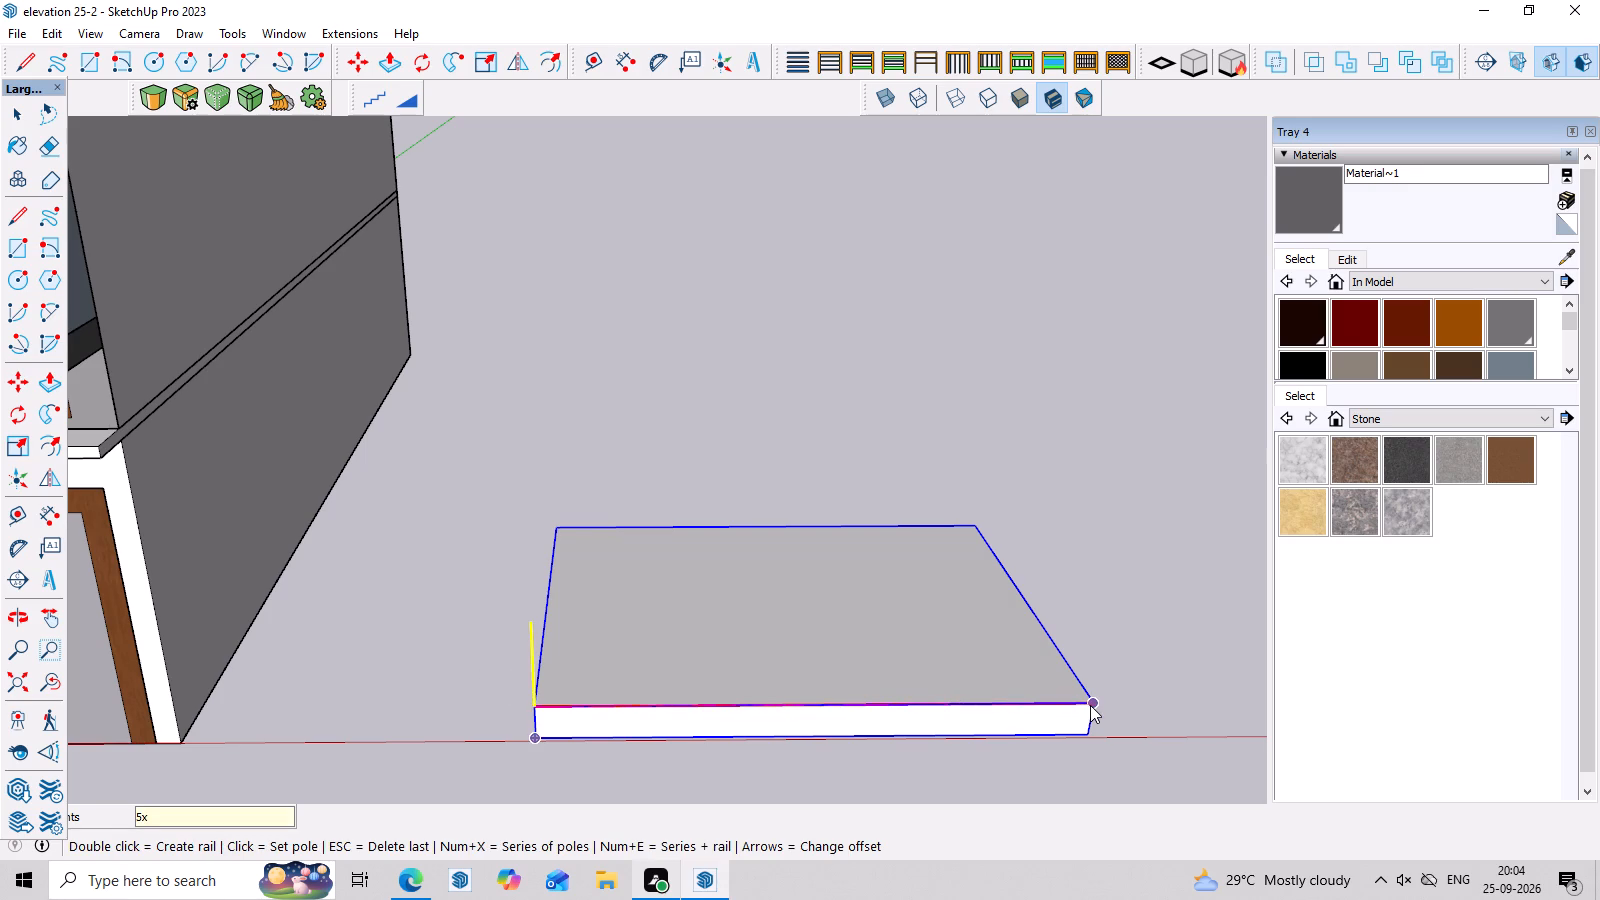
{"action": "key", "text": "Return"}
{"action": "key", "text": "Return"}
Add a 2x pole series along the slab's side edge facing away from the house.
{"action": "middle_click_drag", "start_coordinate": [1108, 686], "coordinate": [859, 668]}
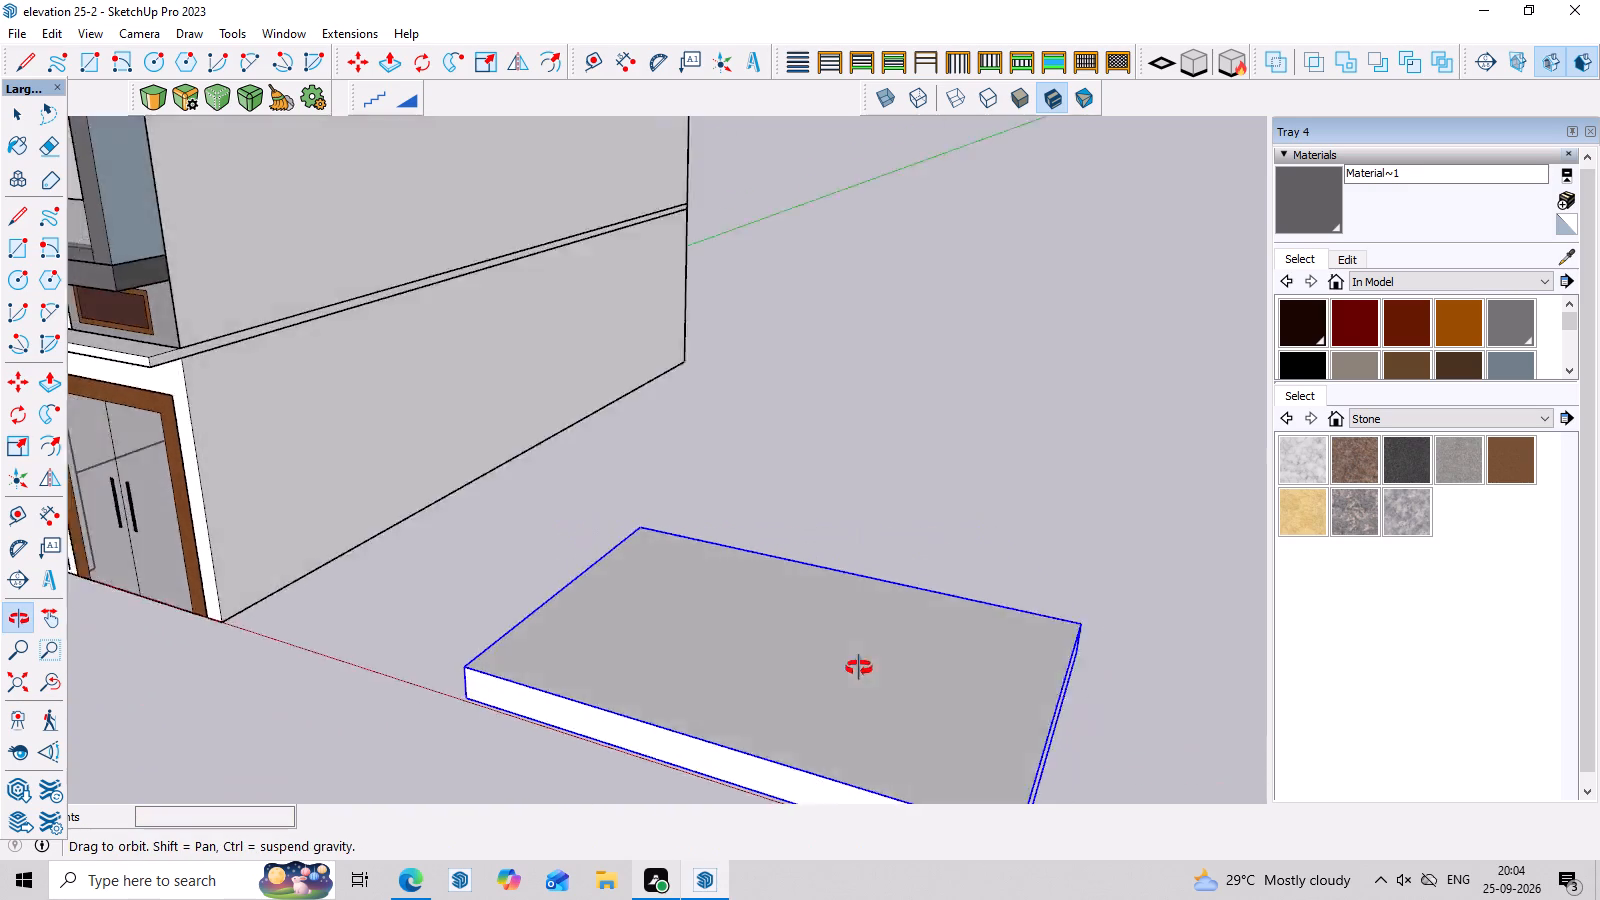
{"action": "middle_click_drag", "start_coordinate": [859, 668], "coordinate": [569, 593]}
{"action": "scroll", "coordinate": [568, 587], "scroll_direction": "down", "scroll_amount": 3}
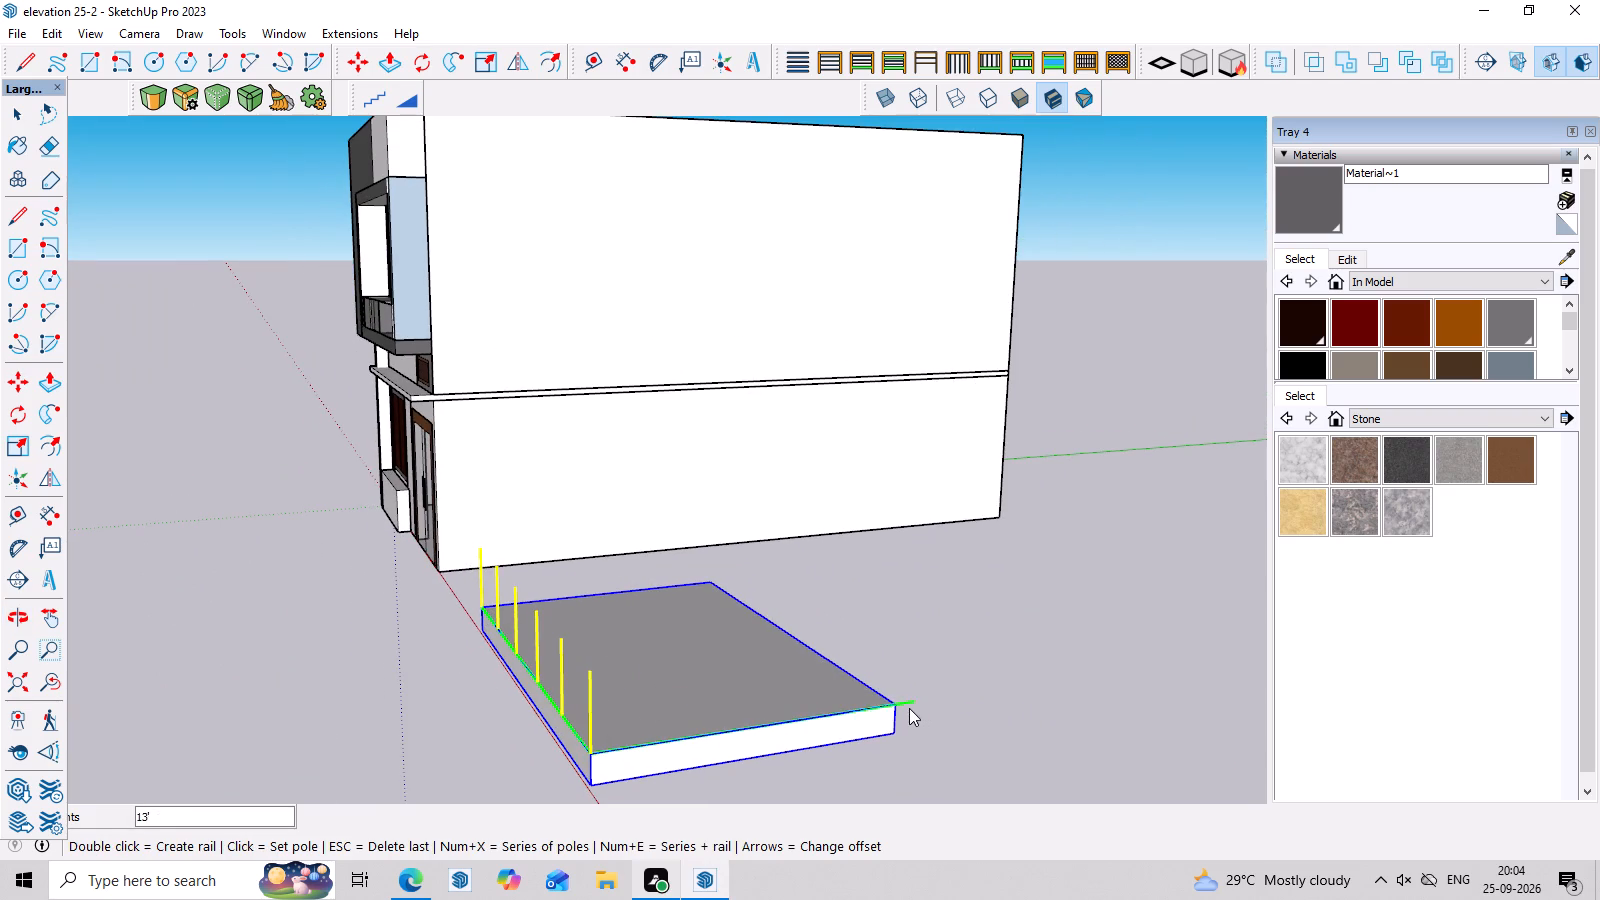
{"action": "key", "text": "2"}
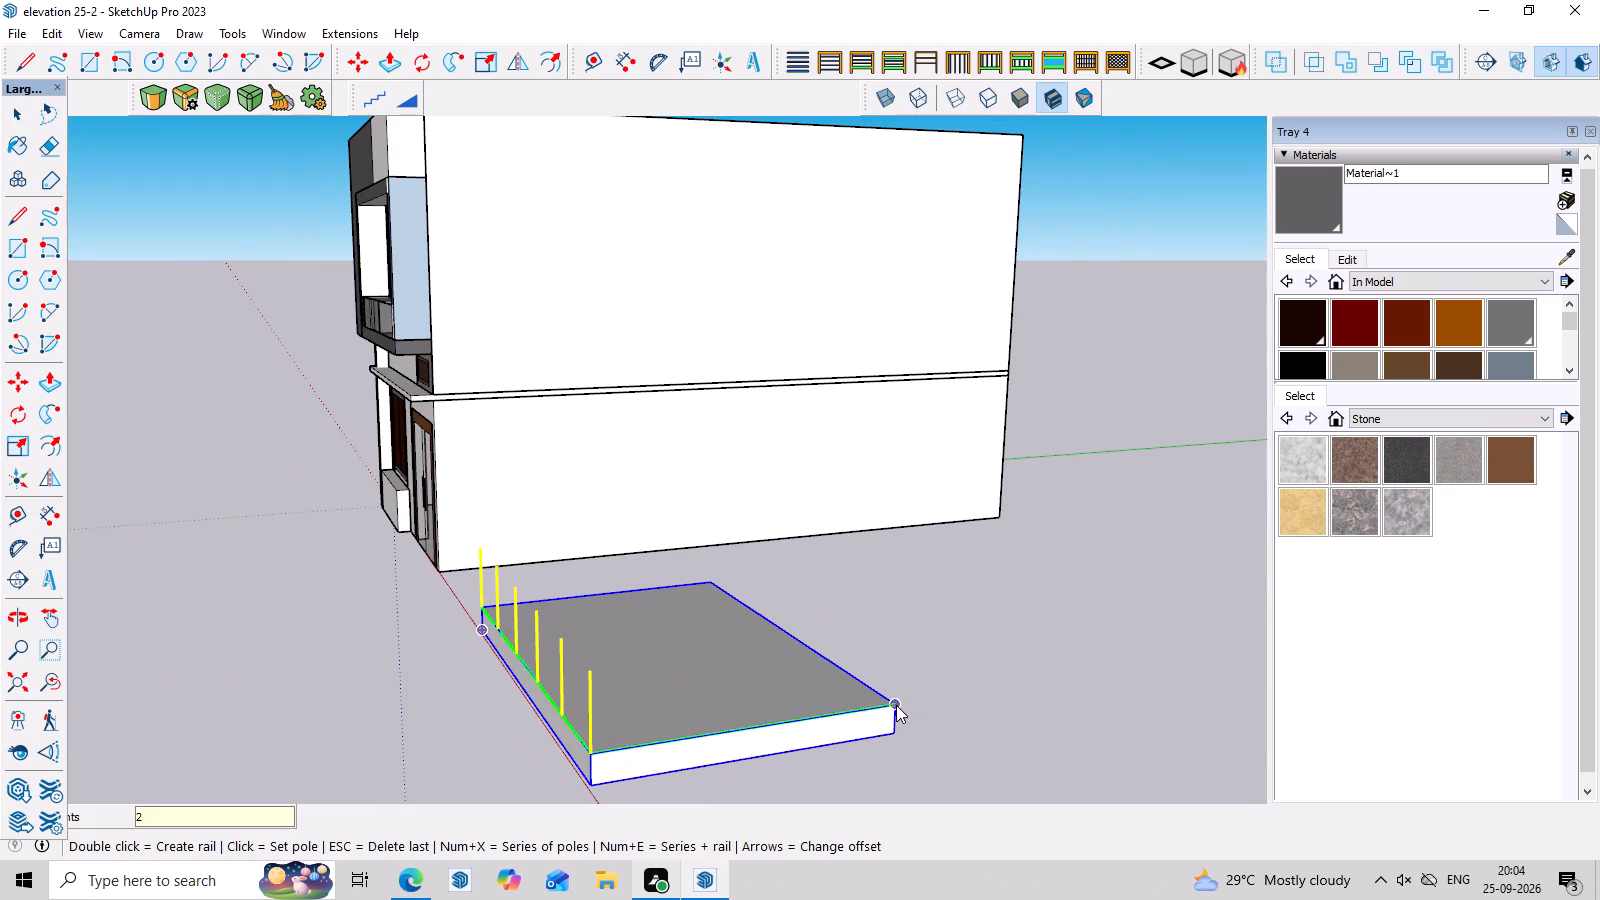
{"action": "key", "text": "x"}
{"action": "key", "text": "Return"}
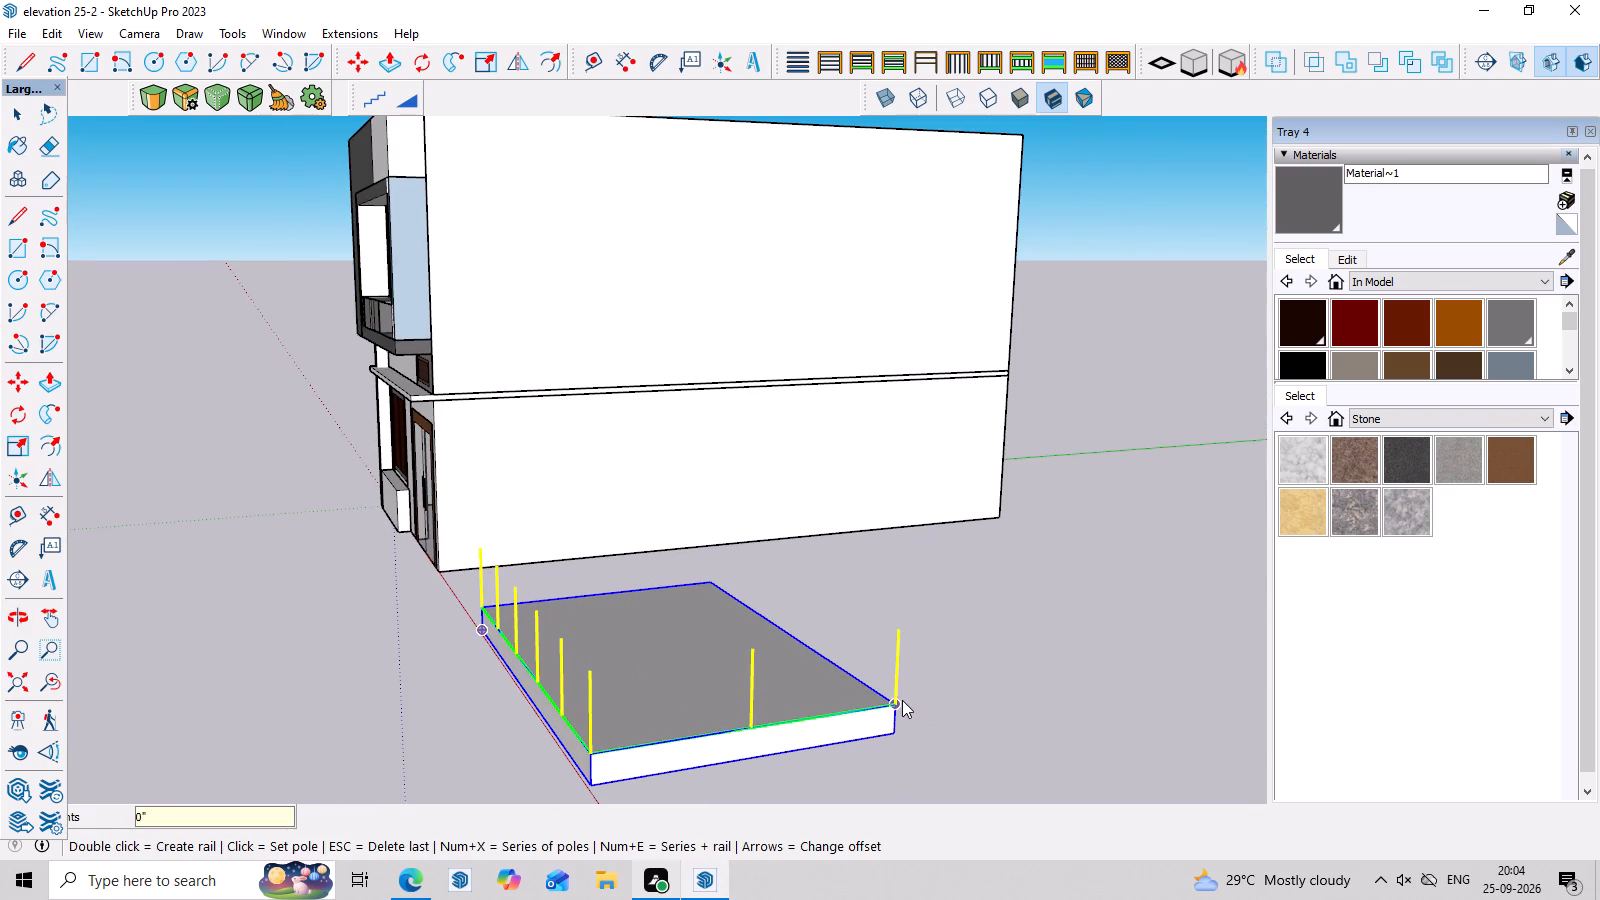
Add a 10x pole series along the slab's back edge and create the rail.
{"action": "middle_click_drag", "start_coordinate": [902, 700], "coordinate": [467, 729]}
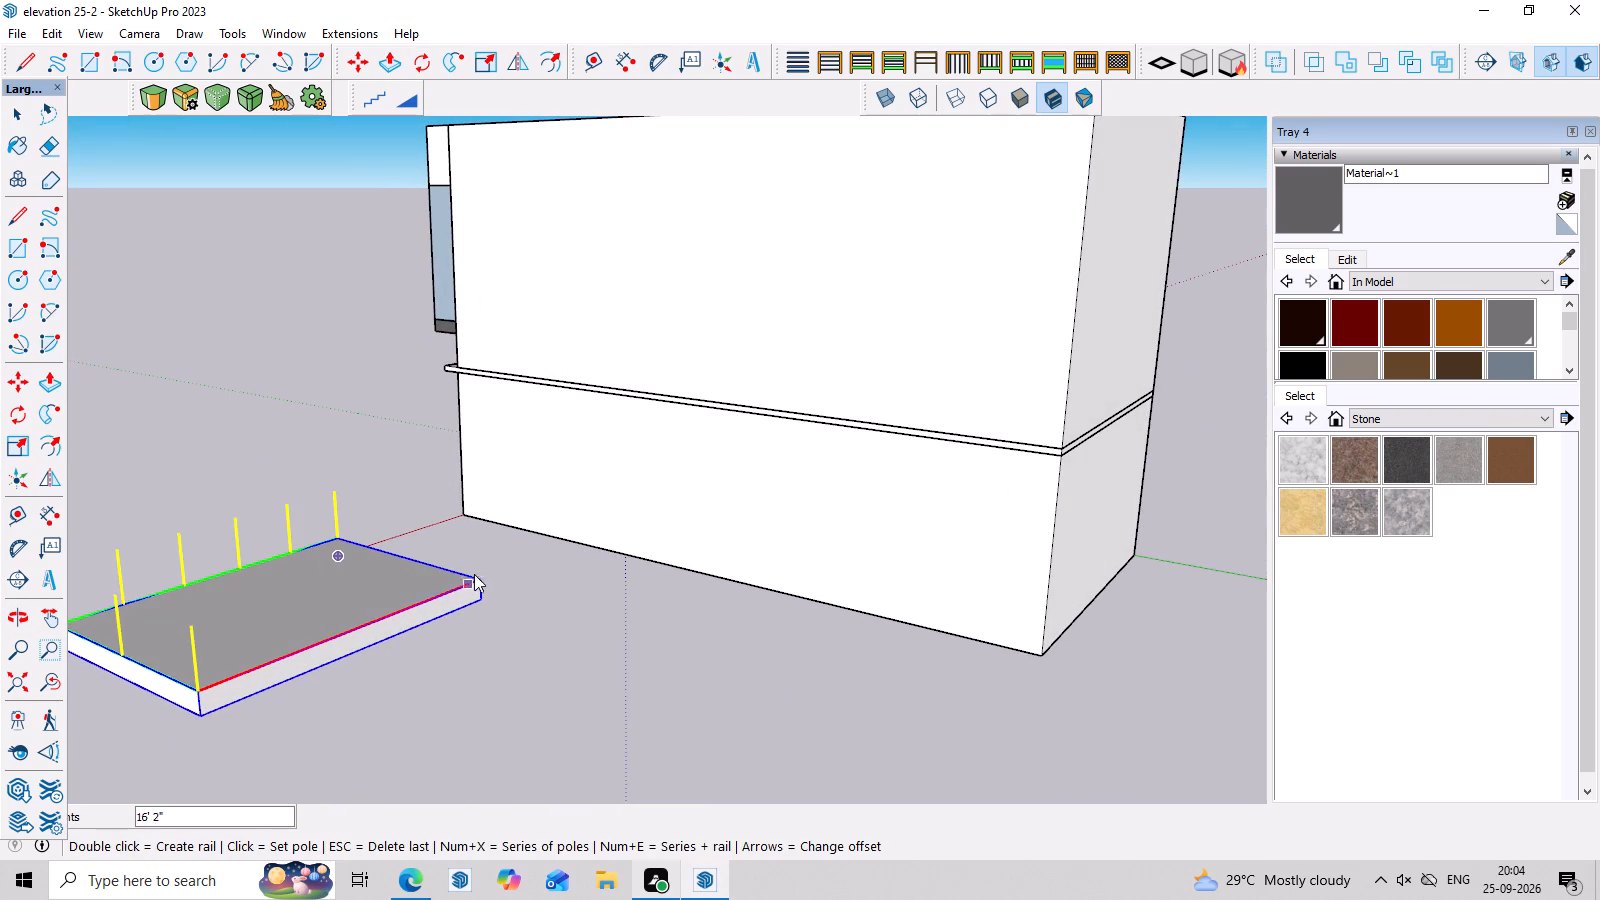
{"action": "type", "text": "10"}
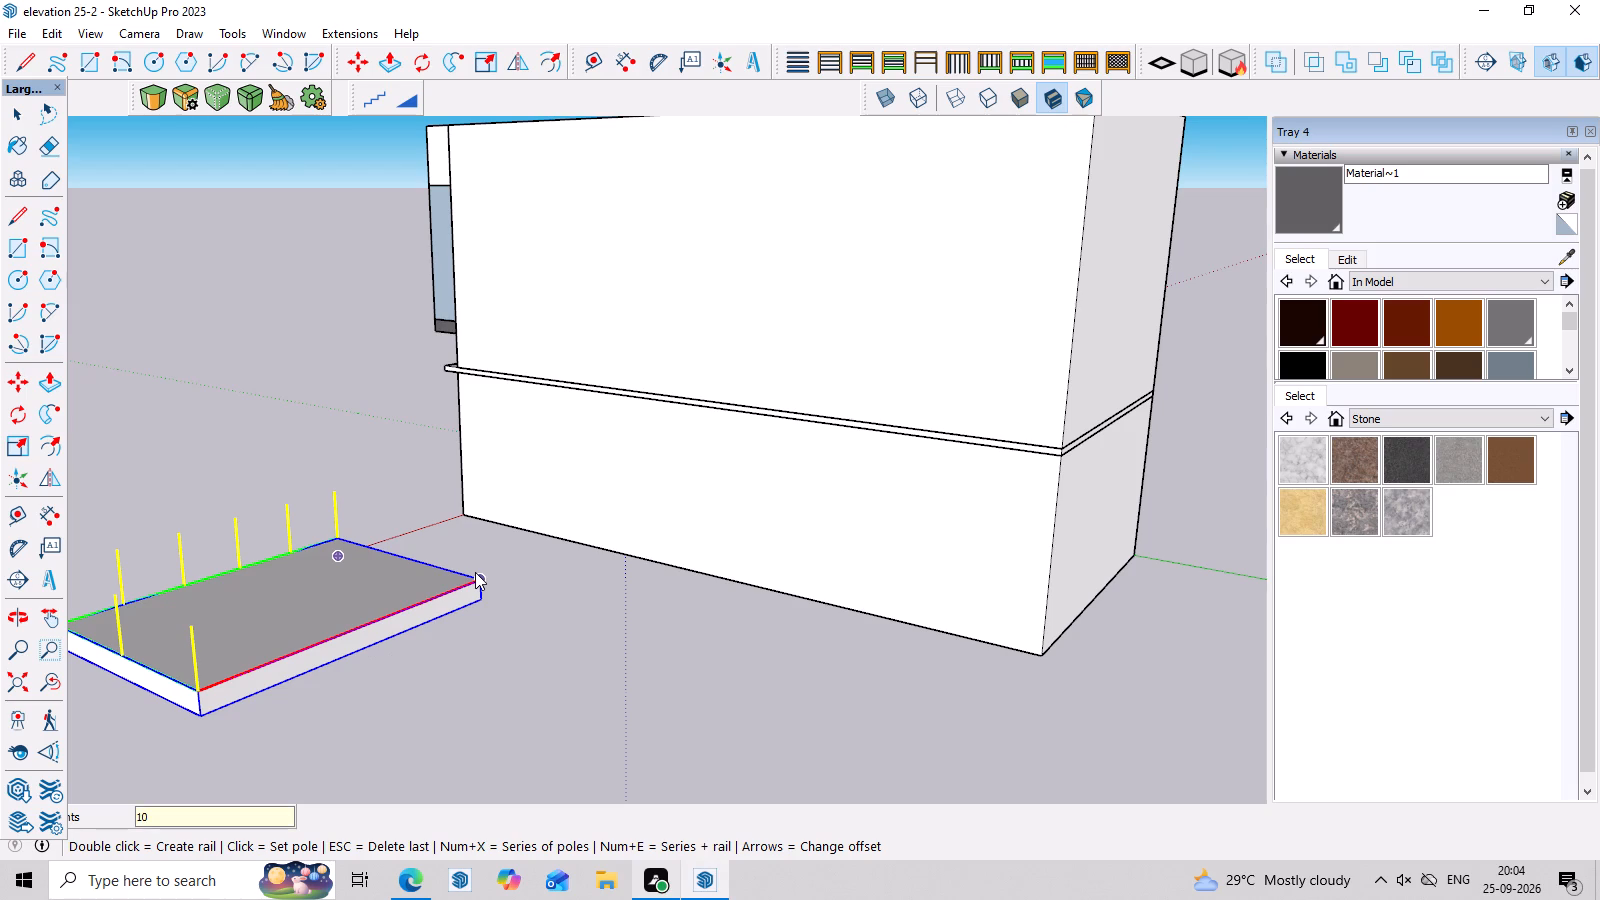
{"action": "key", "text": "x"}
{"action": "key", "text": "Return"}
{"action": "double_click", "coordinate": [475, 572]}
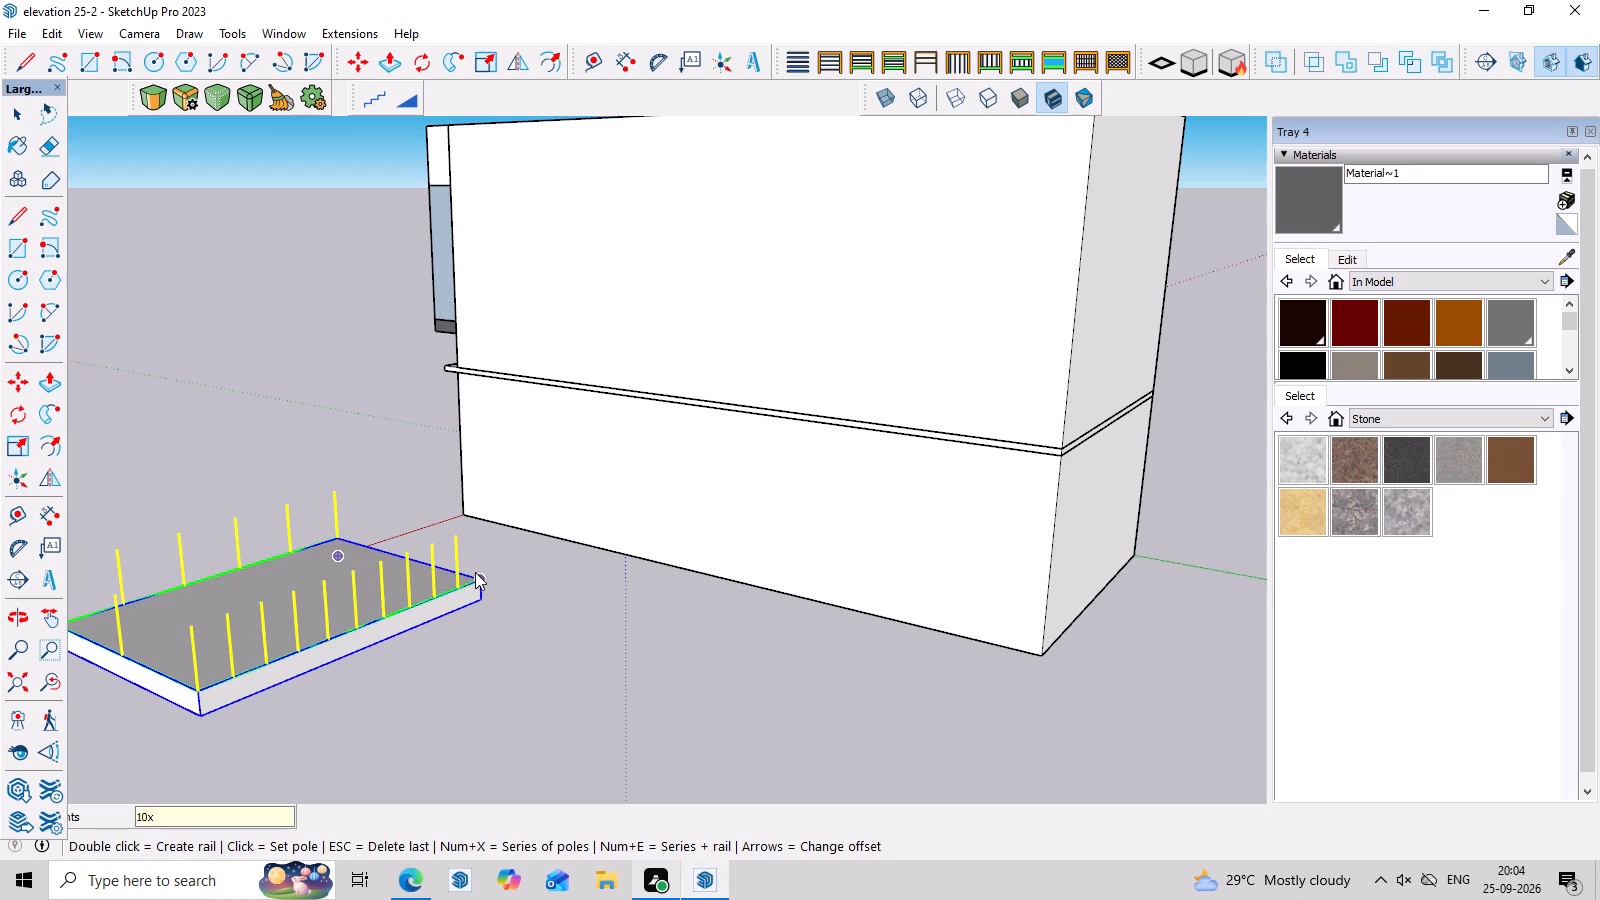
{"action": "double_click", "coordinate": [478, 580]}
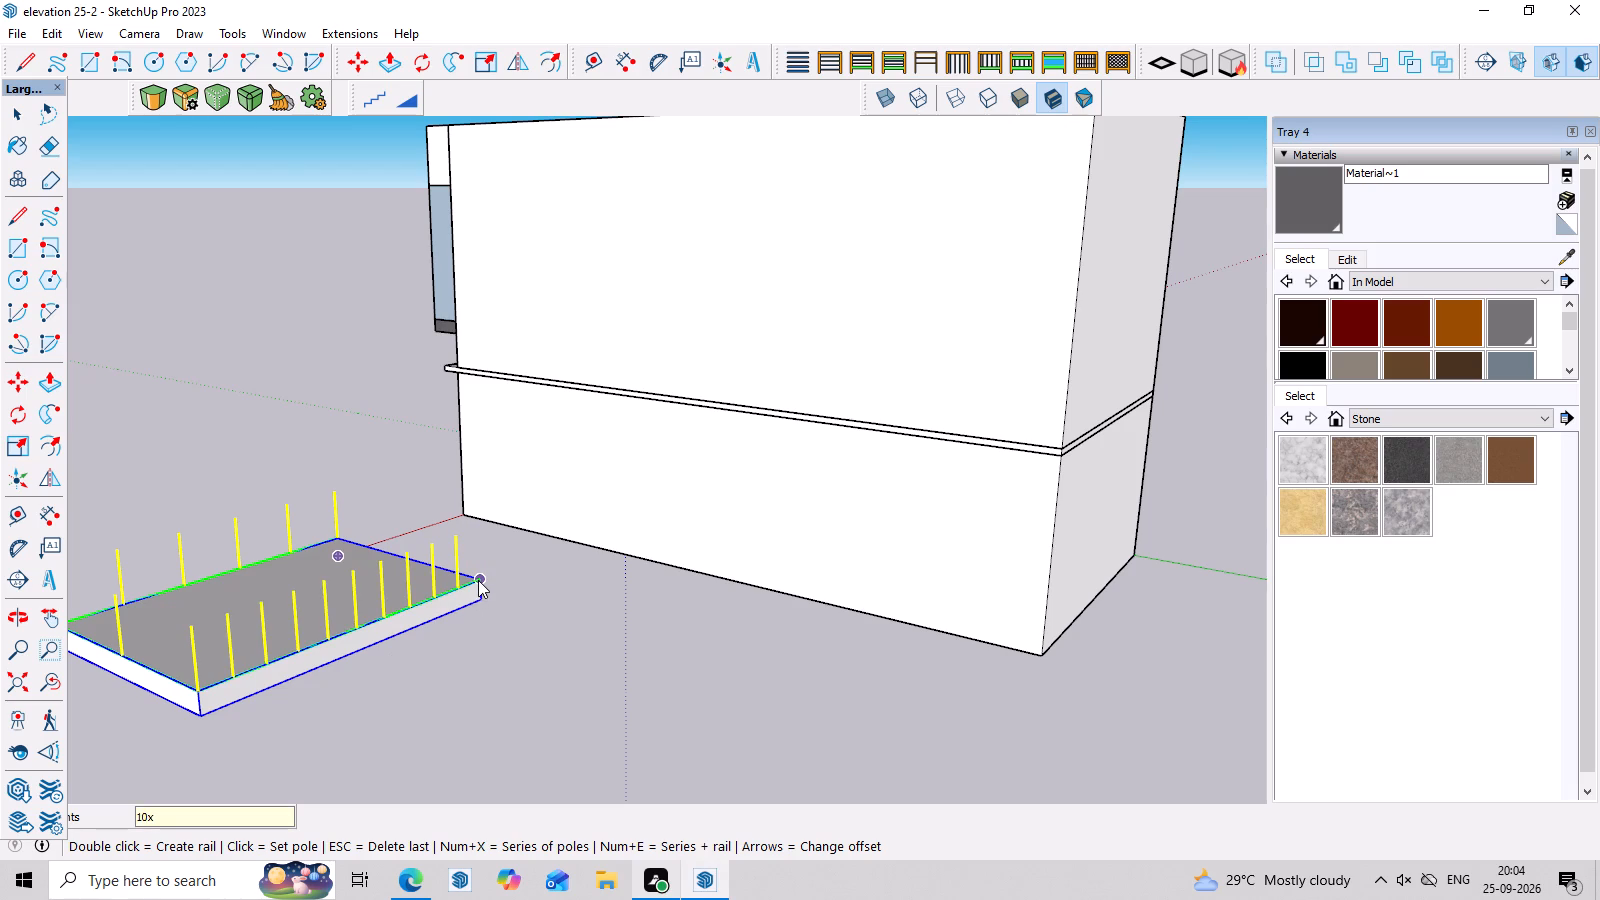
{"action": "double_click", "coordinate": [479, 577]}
Examine the slab railing beside the house from several angles and distances.
{"action": "middle_click_drag", "start_coordinate": [409, 629], "coordinate": [803, 599]}
{"action": "scroll", "coordinate": [463, 571], "scroll_direction": "down", "scroll_amount": 6}
{"action": "scroll", "coordinate": [311, 573], "scroll_direction": "down", "scroll_amount": 12}
{"action": "scroll", "coordinate": [480, 603], "scroll_direction": "down", "scroll_amount": 3}
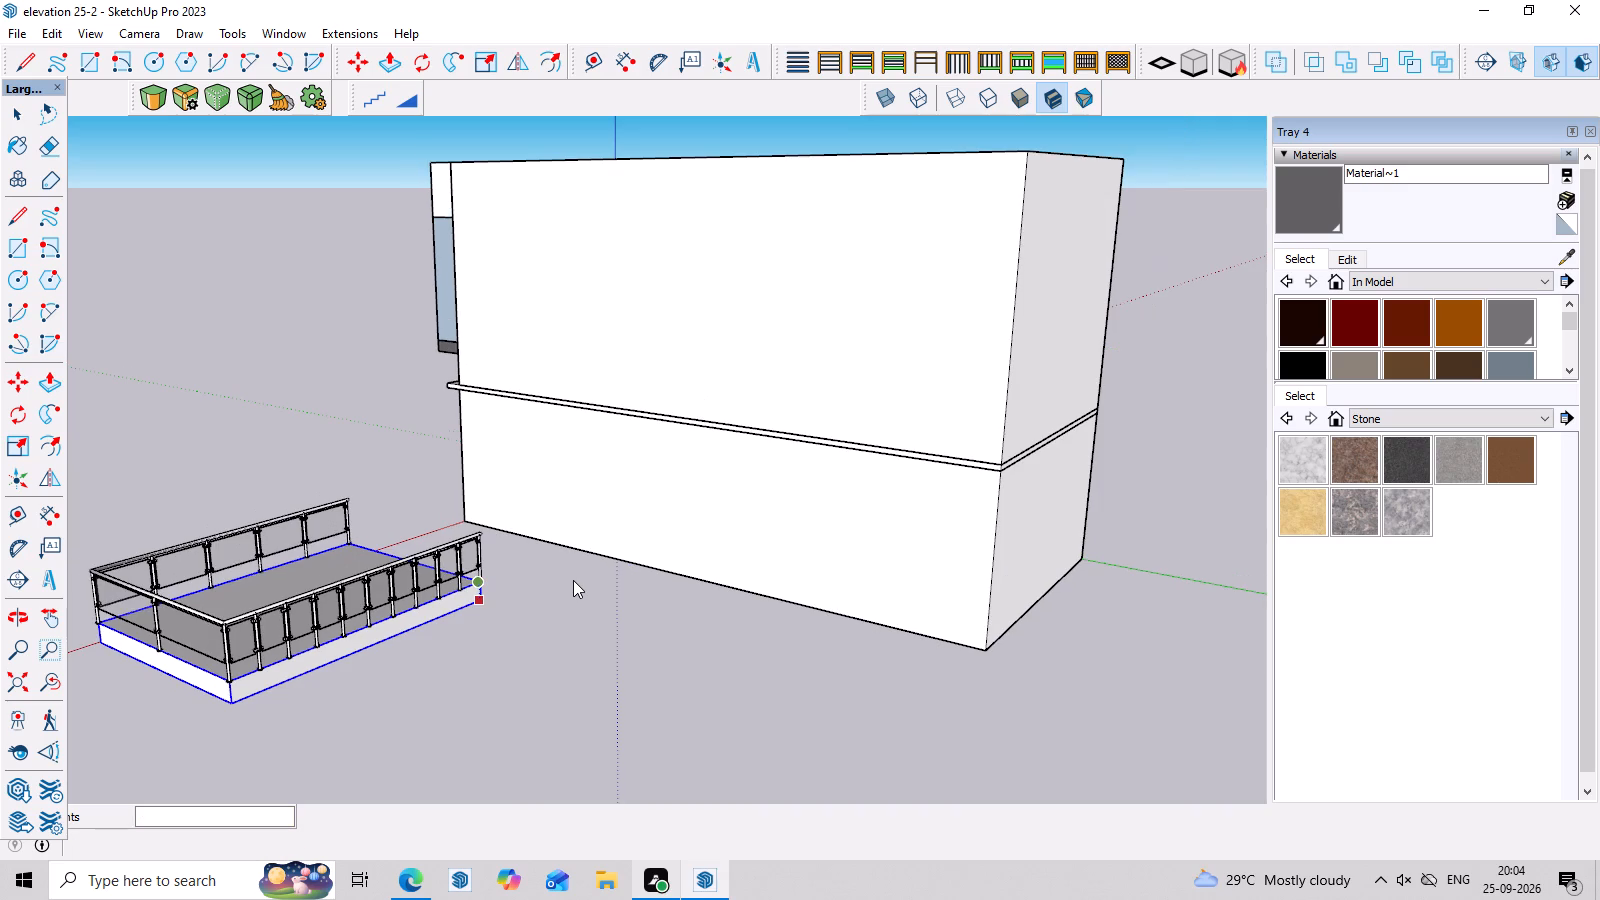
{"action": "scroll", "coordinate": [9, 285], "scroll_direction": "down", "scroll_amount": 1}
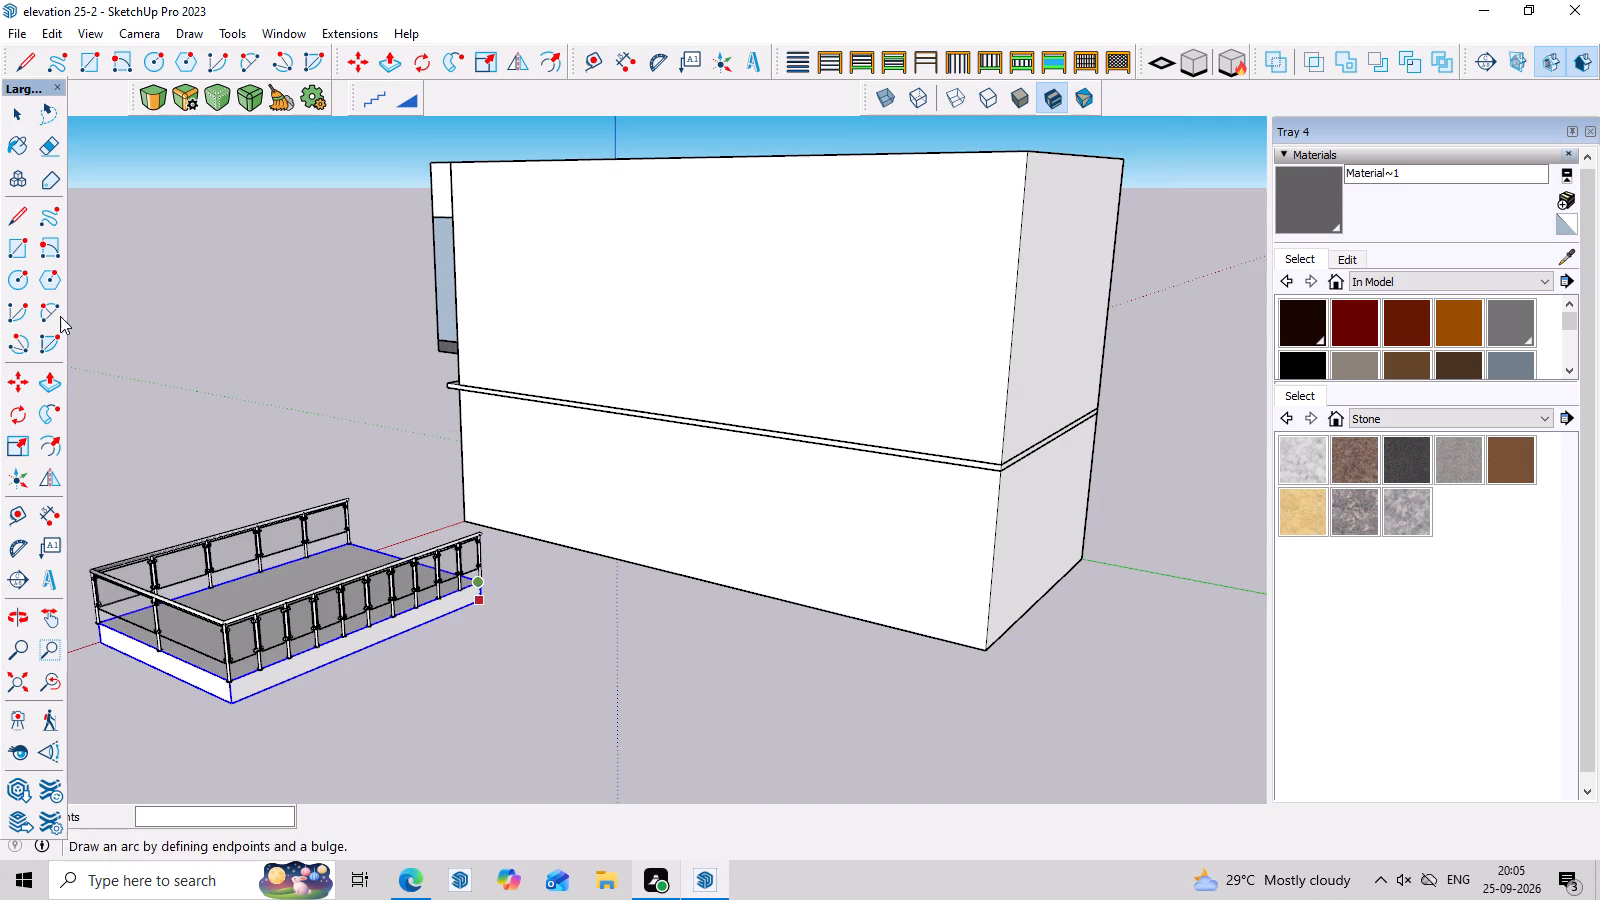
{"action": "scroll", "coordinate": [448, 592], "scroll_direction": "down", "scroll_amount": 4}
{"action": "middle_click_drag", "start_coordinate": [265, 599], "coordinate": [919, 684]}
{"action": "scroll", "coordinate": [867, 528], "scroll_direction": "down", "scroll_amount": 7}
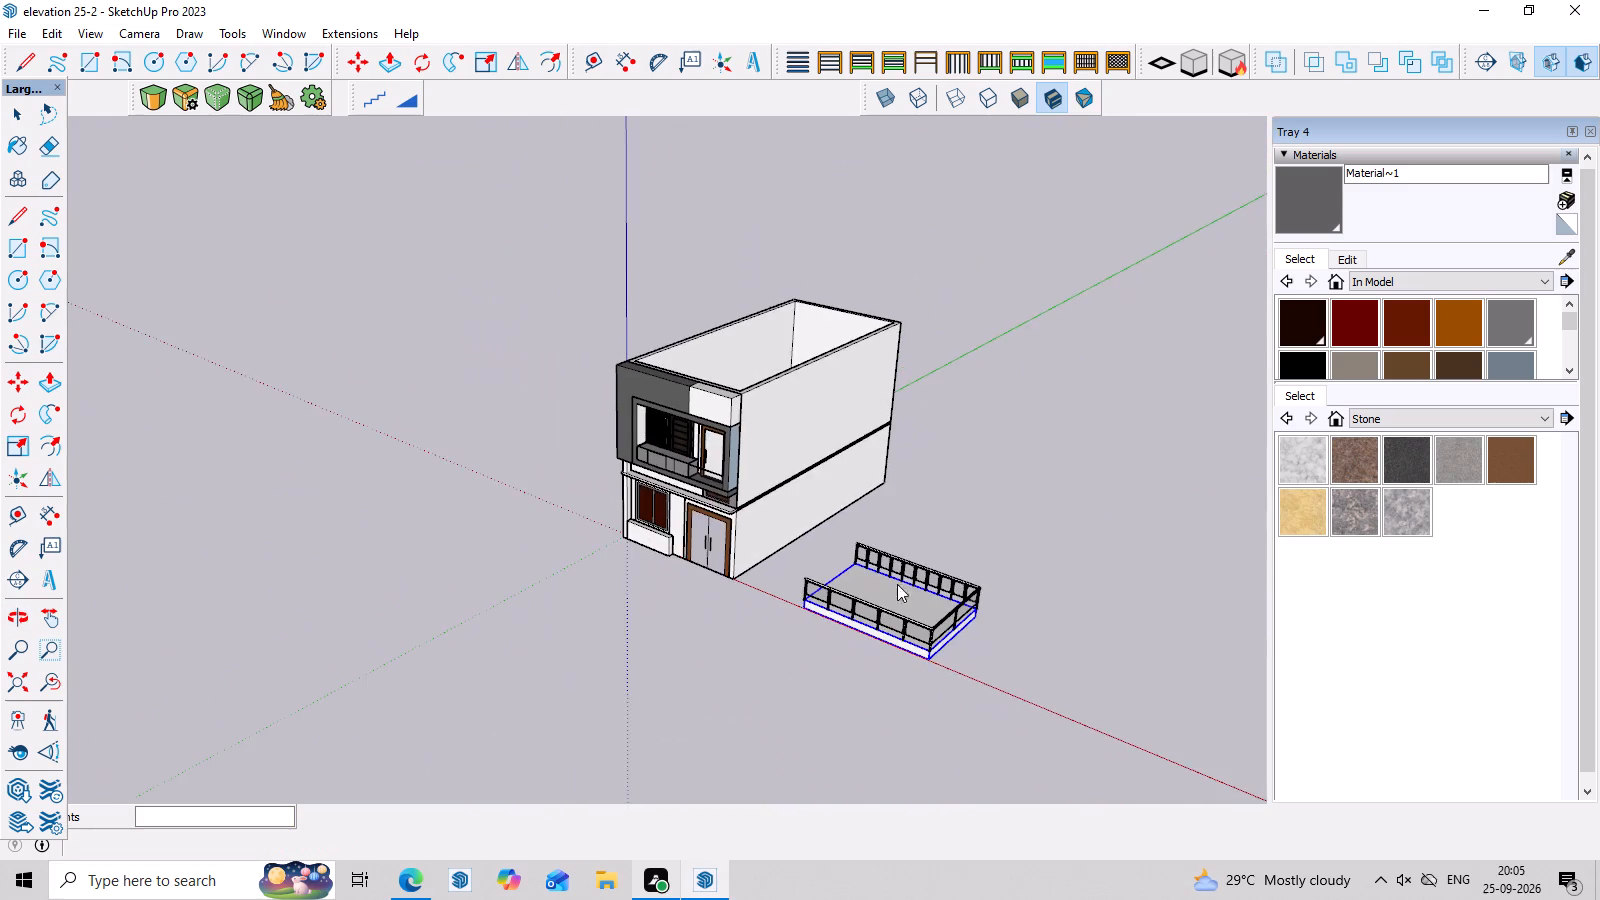
{"action": "scroll", "coordinate": [926, 690], "scroll_direction": "up", "scroll_amount": 8}
{"action": "middle_click_drag", "start_coordinate": [937, 658], "coordinate": [1140, 476]}
{"action": "scroll", "coordinate": [1064, 471], "scroll_direction": "up", "scroll_amount": 5}
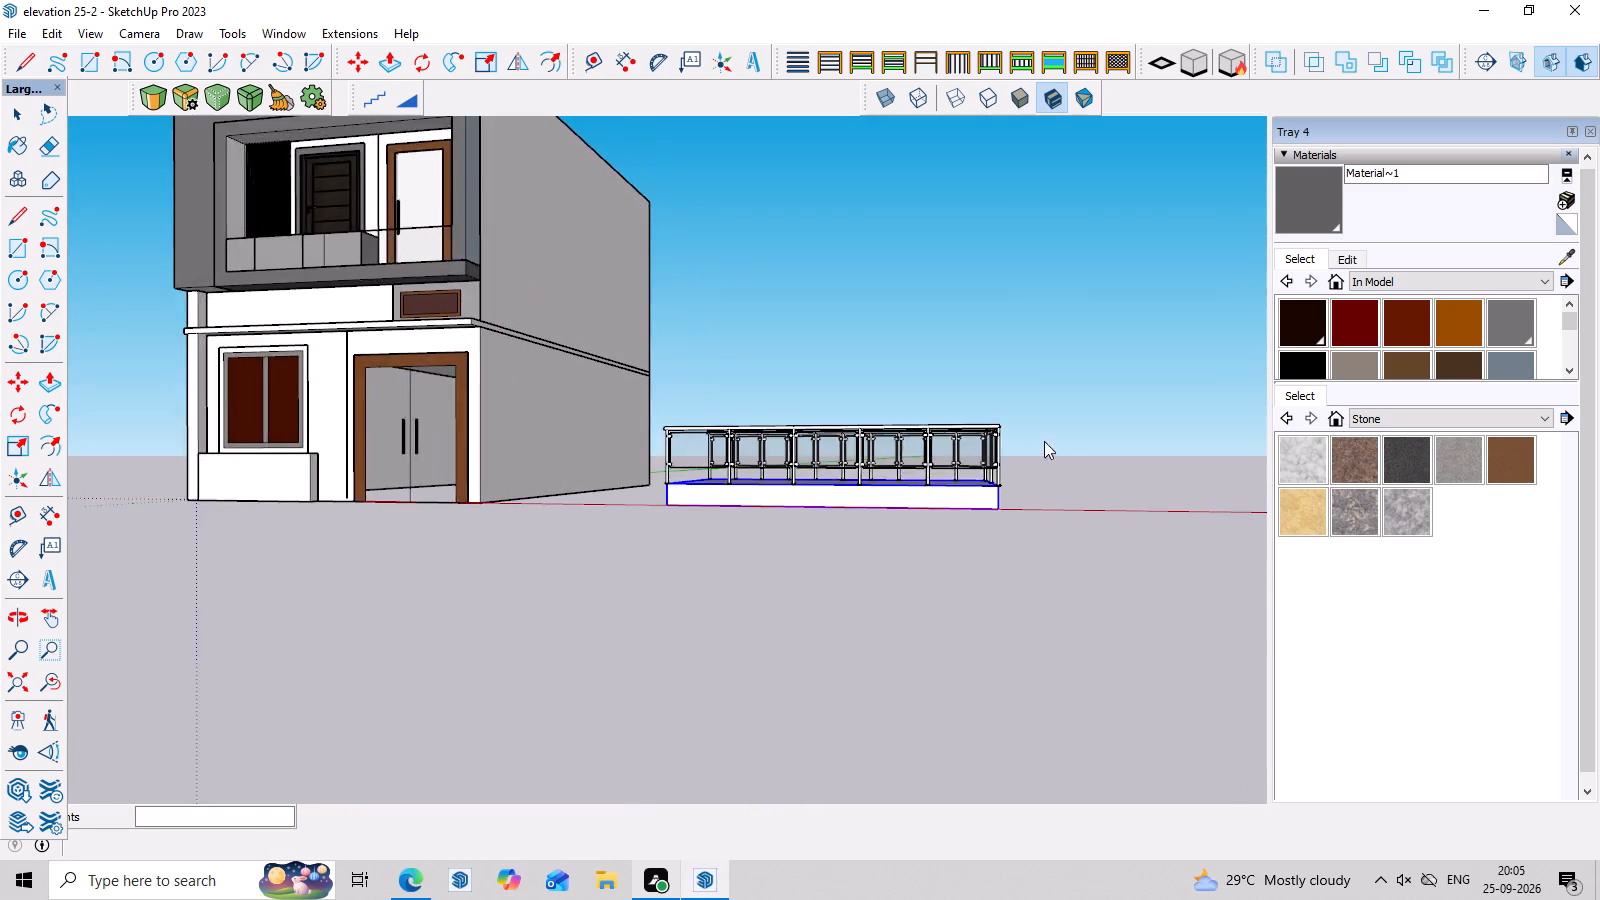
{"action": "scroll", "coordinate": [1044, 441], "scroll_direction": "up", "scroll_amount": 3}
{"action": "middle_click_drag", "start_coordinate": [1031, 374], "coordinate": [1062, 599]}
{"action": "scroll", "coordinate": [683, 432], "scroll_direction": "down", "scroll_amount": 4}
{"action": "middle_click_drag", "start_coordinate": [780, 533], "coordinate": [847, 344]}
{"action": "scroll", "coordinate": [803, 402], "scroll_direction": "up", "scroll_amount": 6}
{"action": "middle_click_drag", "start_coordinate": [832, 461], "coordinate": [842, 555]}
Delete the railing together with the grouped slab beside the house.
{"action": "key", "text": "space"}
{"action": "scroll", "coordinate": [851, 491], "scroll_direction": "down", "scroll_amount": 7}
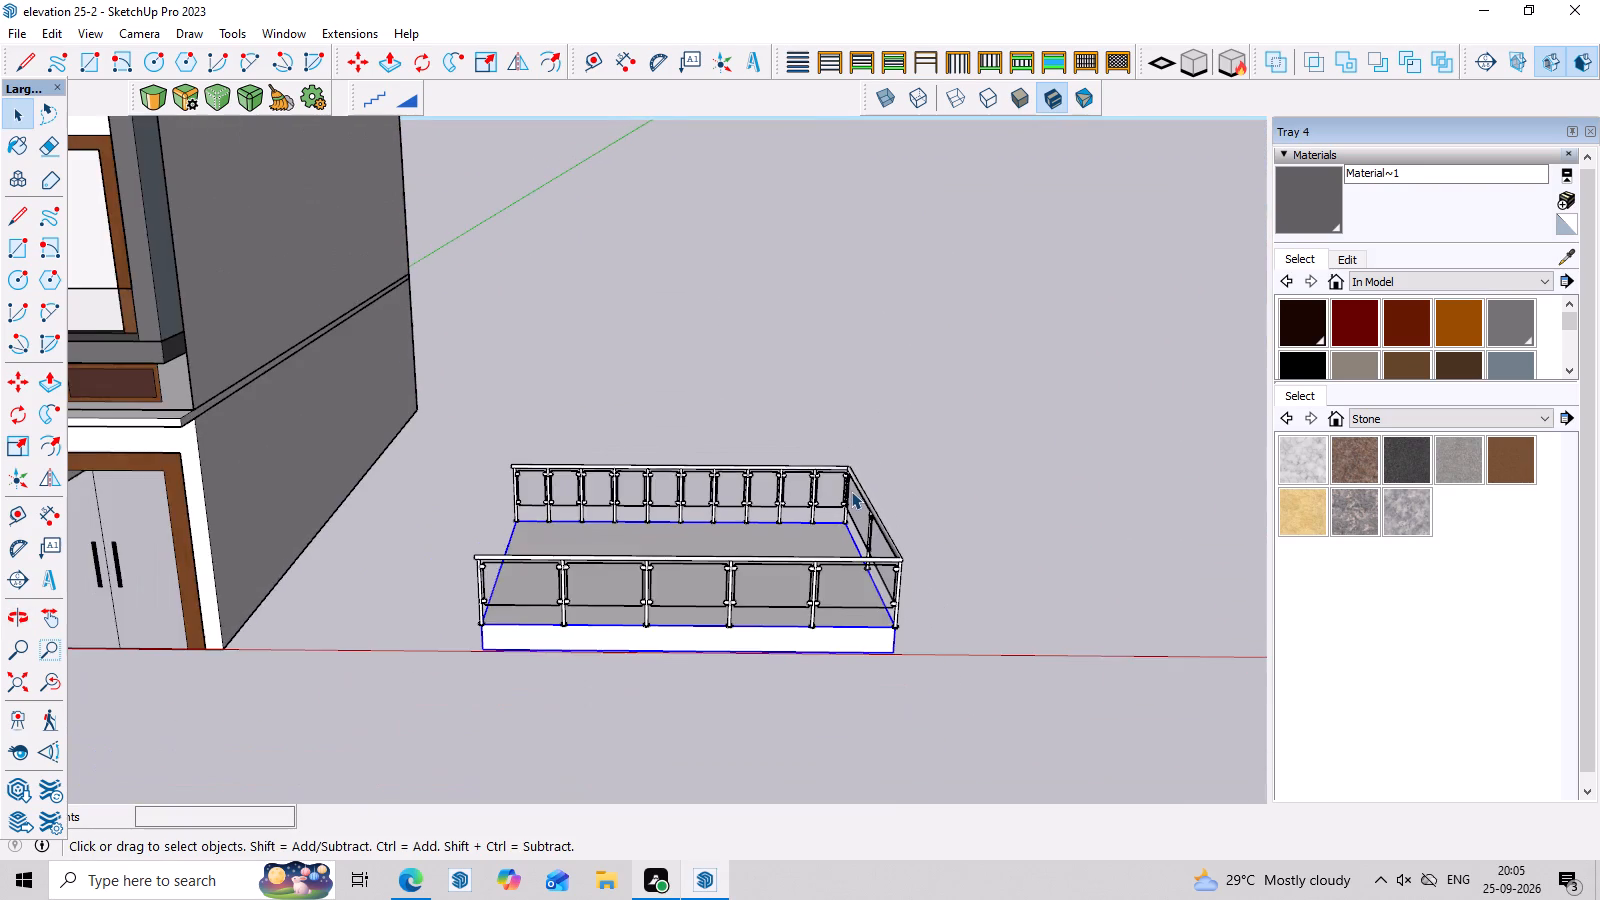
{"action": "middle_click_drag", "start_coordinate": [851, 491], "coordinate": [851, 426]}
{"action": "key", "text": "space"}
{"action": "left_click_drag", "start_coordinate": [1020, 388], "coordinate": [584, 729]}
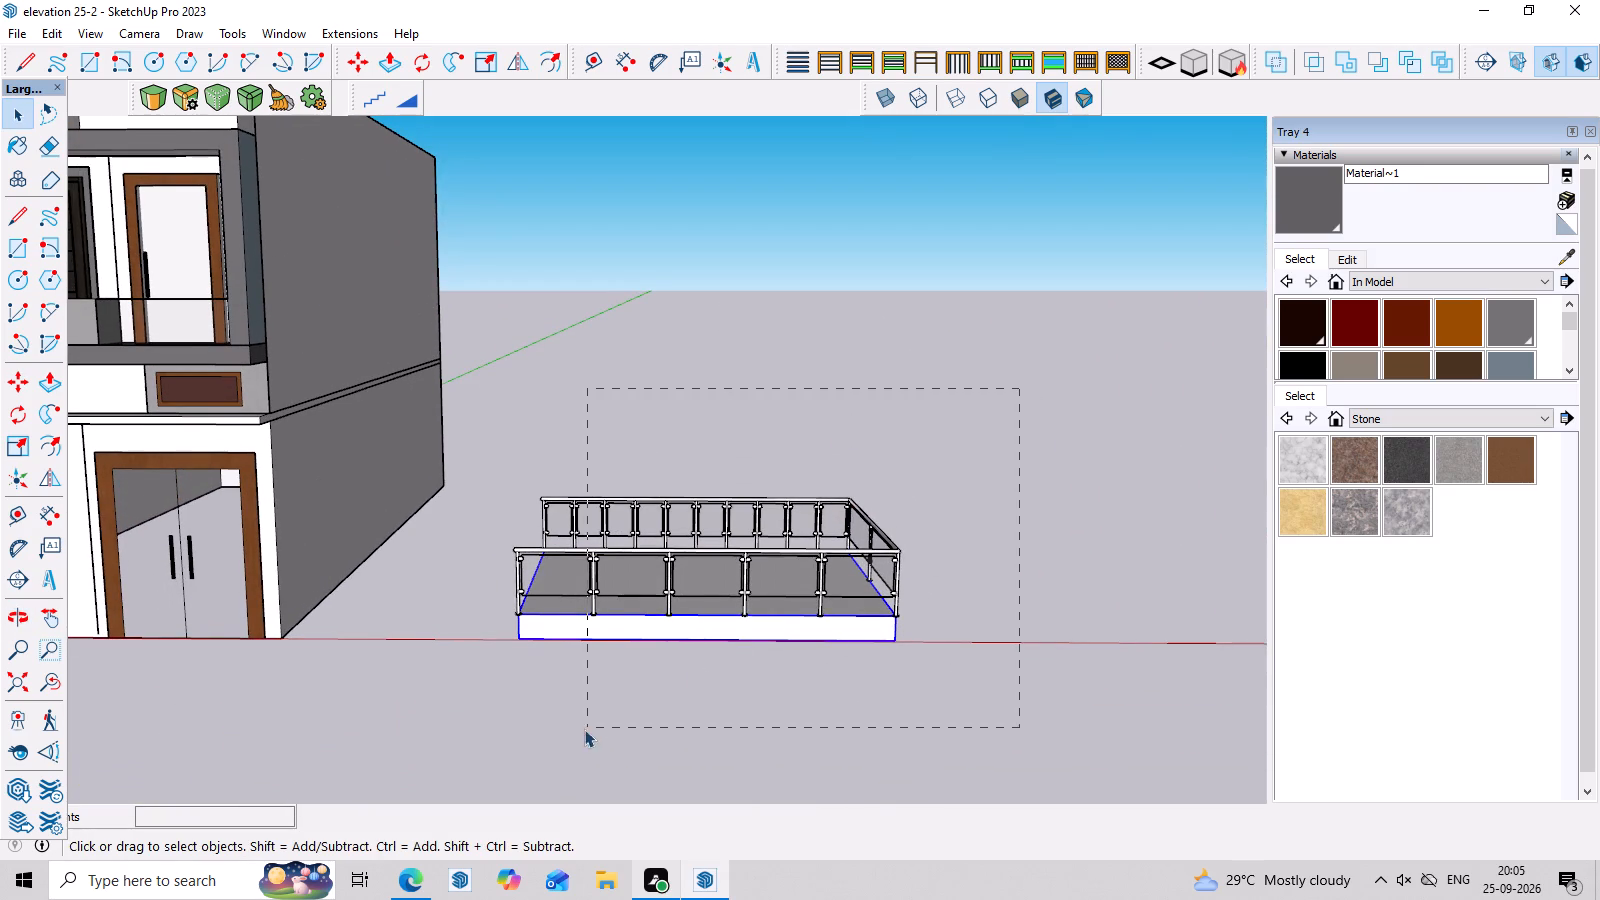
{"action": "left_click_drag", "start_coordinate": [584, 729], "coordinate": [504, 768]}
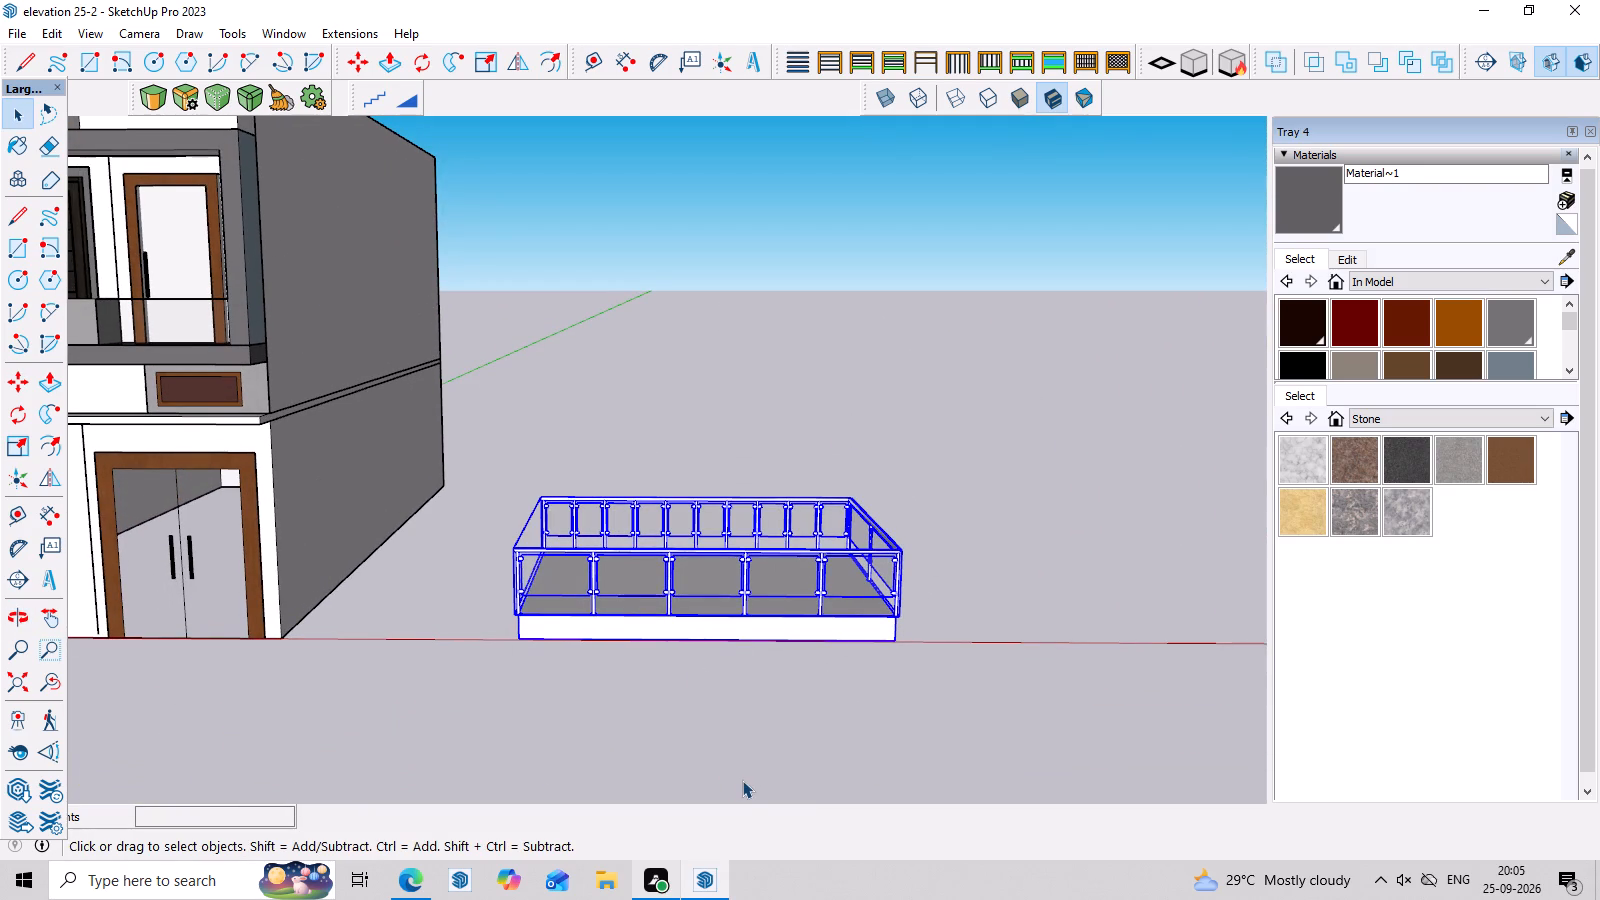
{"action": "key", "text": "Delete"}
Examine the house's front facade, including the upper balcony and the ground-floor window and doors.
{"action": "scroll", "coordinate": [744, 693], "scroll_direction": "down", "scroll_amount": 5}
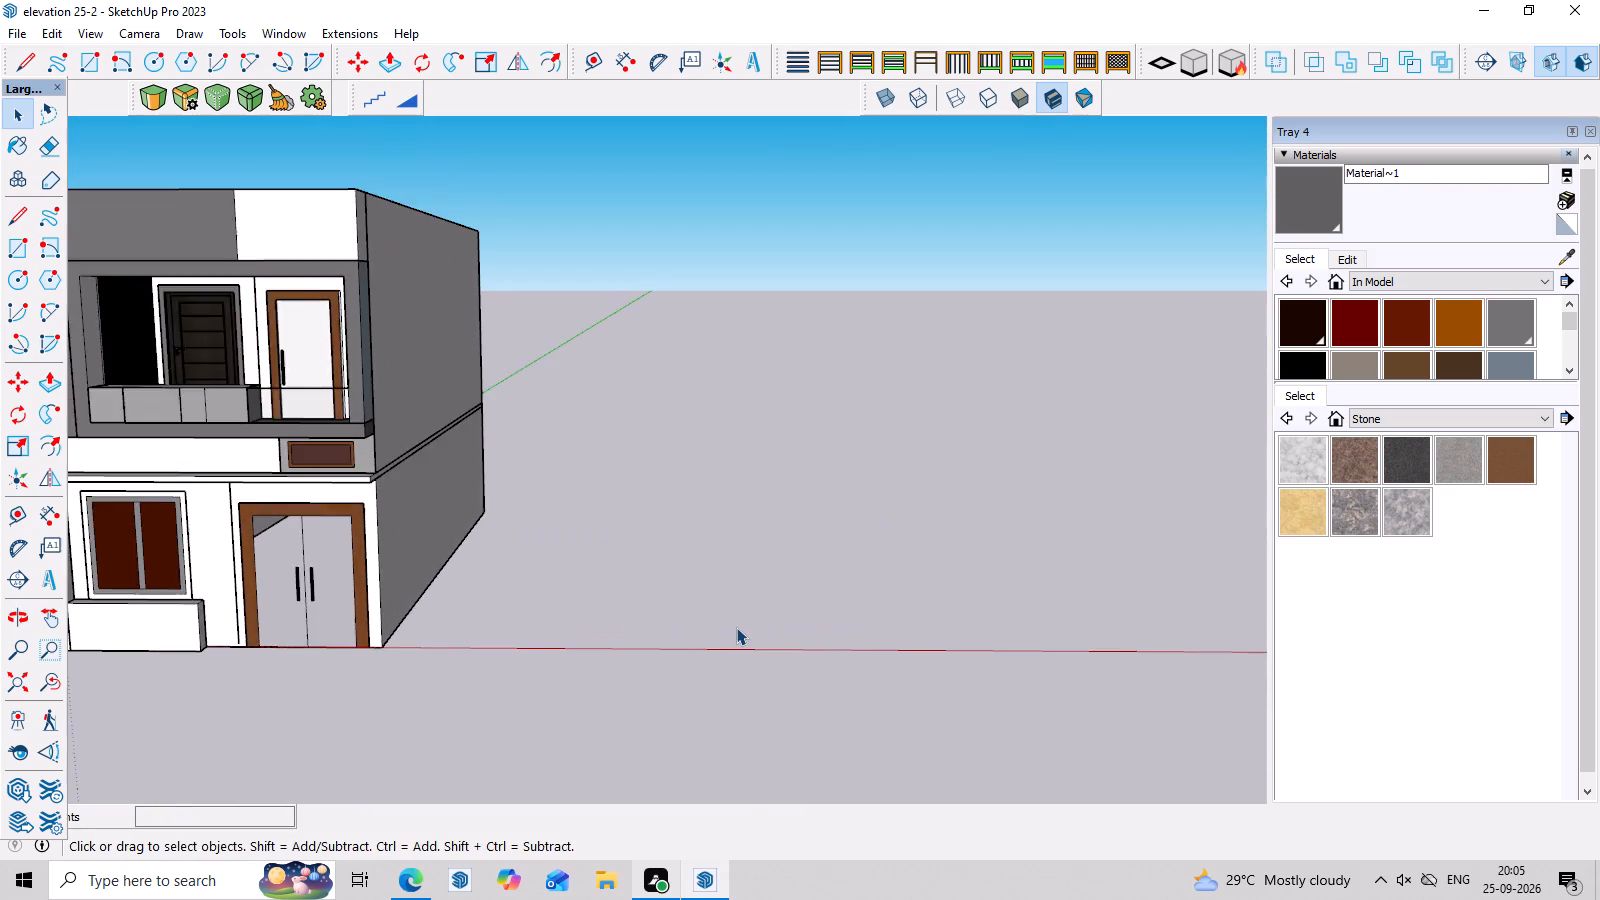
{"action": "scroll", "coordinate": [736, 620], "scroll_direction": "down", "scroll_amount": 2}
{"action": "scroll", "coordinate": [259, 476], "scroll_direction": "up", "scroll_amount": 8}
{"action": "middle_click_drag", "start_coordinate": [370, 421], "coordinate": [401, 275]}
{"action": "scroll", "coordinate": [403, 264], "scroll_direction": "up", "scroll_amount": 1}
{"action": "scroll", "coordinate": [403, 263], "scroll_direction": "down", "scroll_amount": 2}
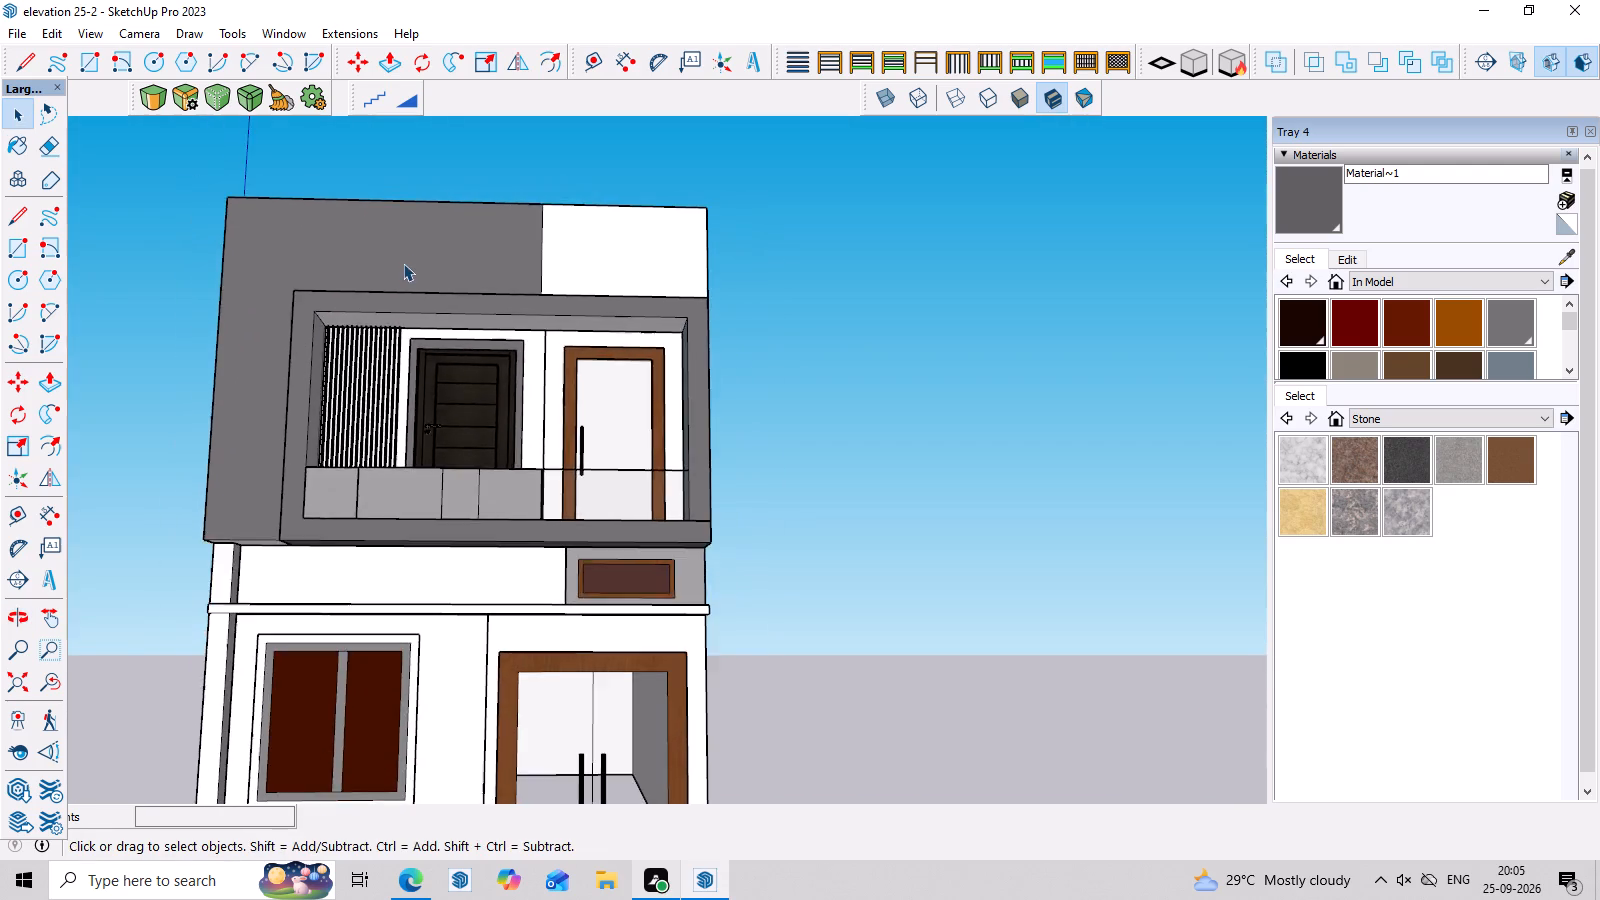
{"action": "scroll", "coordinate": [403, 263], "scroll_direction": "down", "scroll_amount": 7}
{"action": "middle_click_drag", "start_coordinate": [716, 510], "coordinate": [700, 580]}
{"action": "scroll", "coordinate": [606, 537], "scroll_direction": "up", "scroll_amount": 4}
{"action": "middle_click_drag", "start_coordinate": [573, 366], "coordinate": [555, 386]}
{"action": "scroll", "coordinate": [555, 386], "scroll_direction": "down", "scroll_amount": 4}
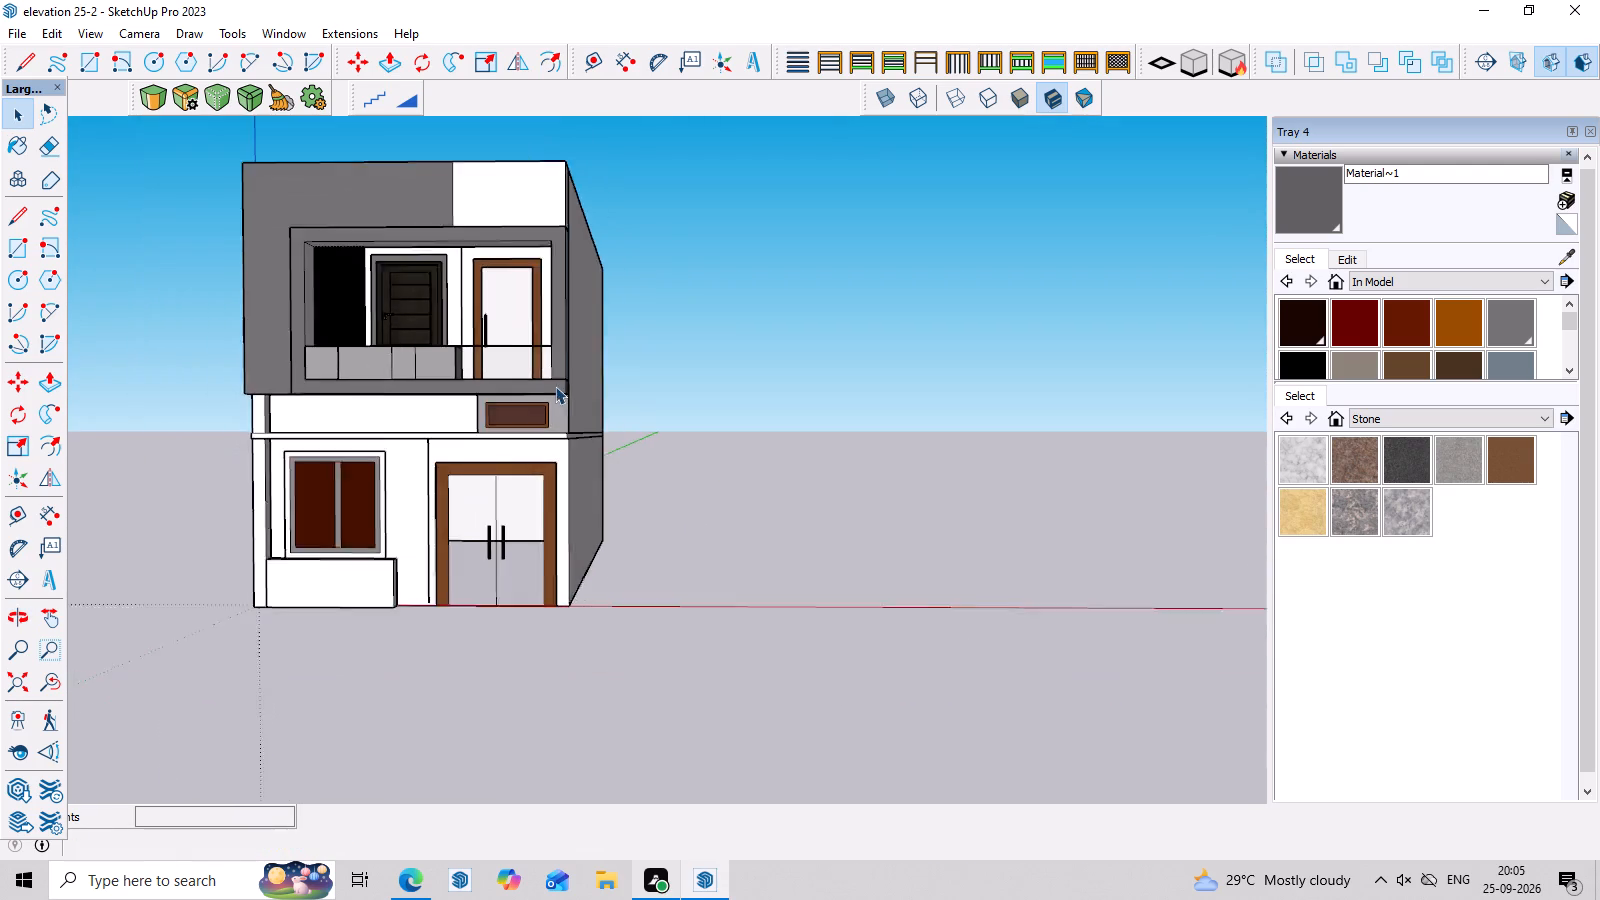
{"action": "scroll", "coordinate": [544, 431], "scroll_direction": "up", "scroll_amount": 3}
{"action": "scroll", "coordinate": [233, 239], "scroll_direction": "down", "scroll_amount": 6}
{"action": "scroll", "coordinate": [161, 157], "scroll_direction": "up", "scroll_amount": 8}
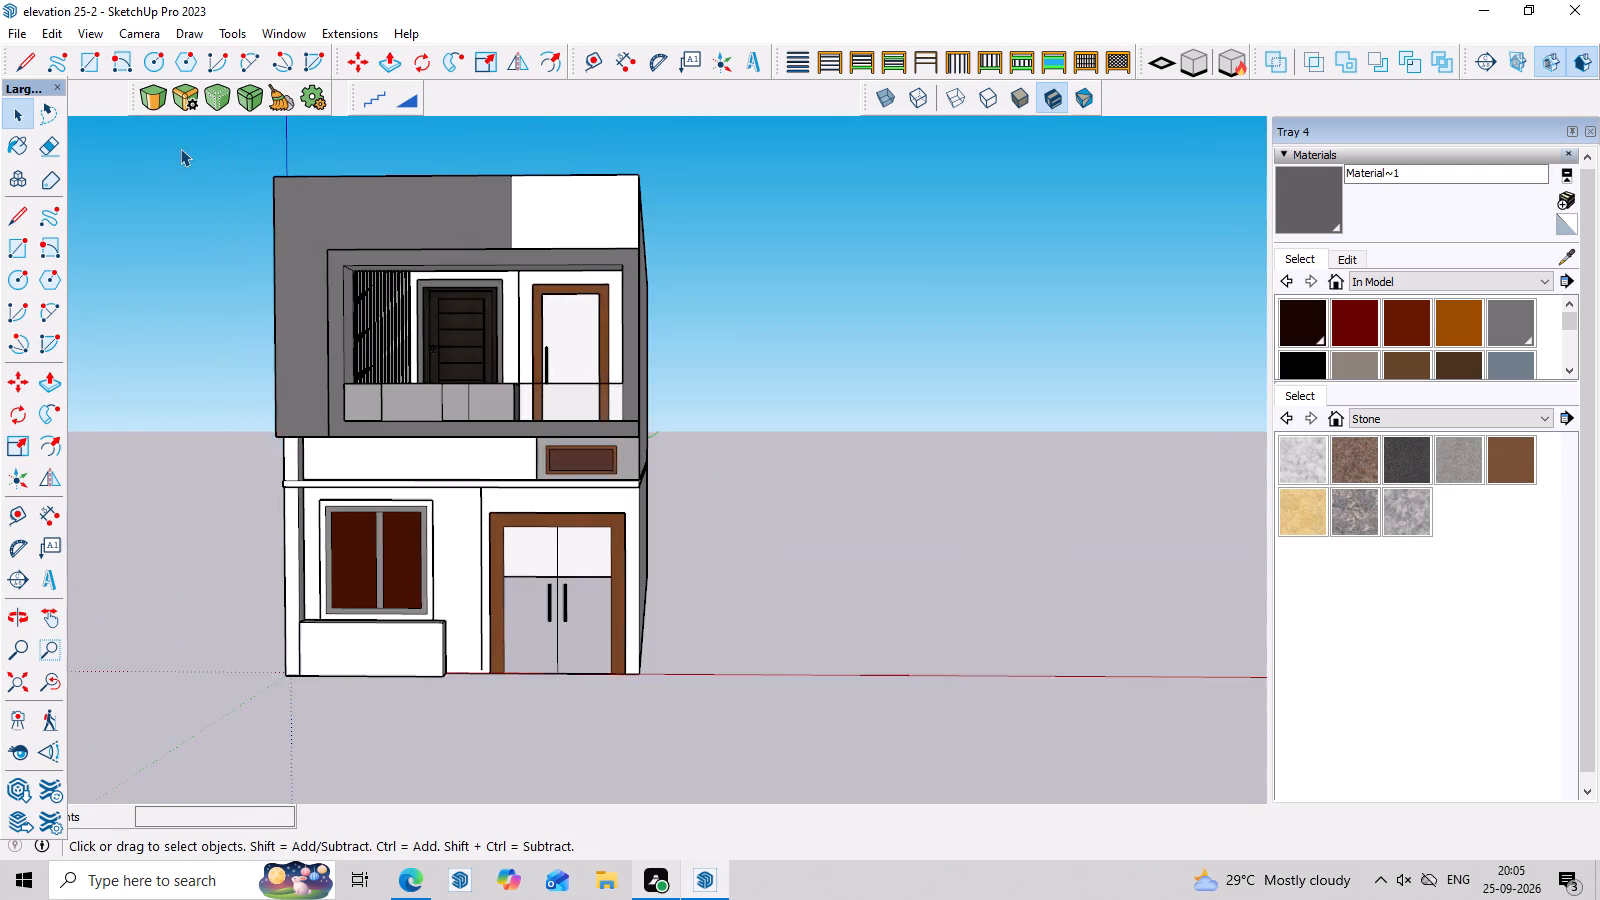
{"action": "scroll", "coordinate": [228, 155], "scroll_direction": "down", "scroll_amount": 7}
{"action": "scroll", "coordinate": [268, 195], "scroll_direction": "up", "scroll_amount": 6}
{"action": "scroll", "coordinate": [259, 195], "scroll_direction": "down", "scroll_amount": 3}
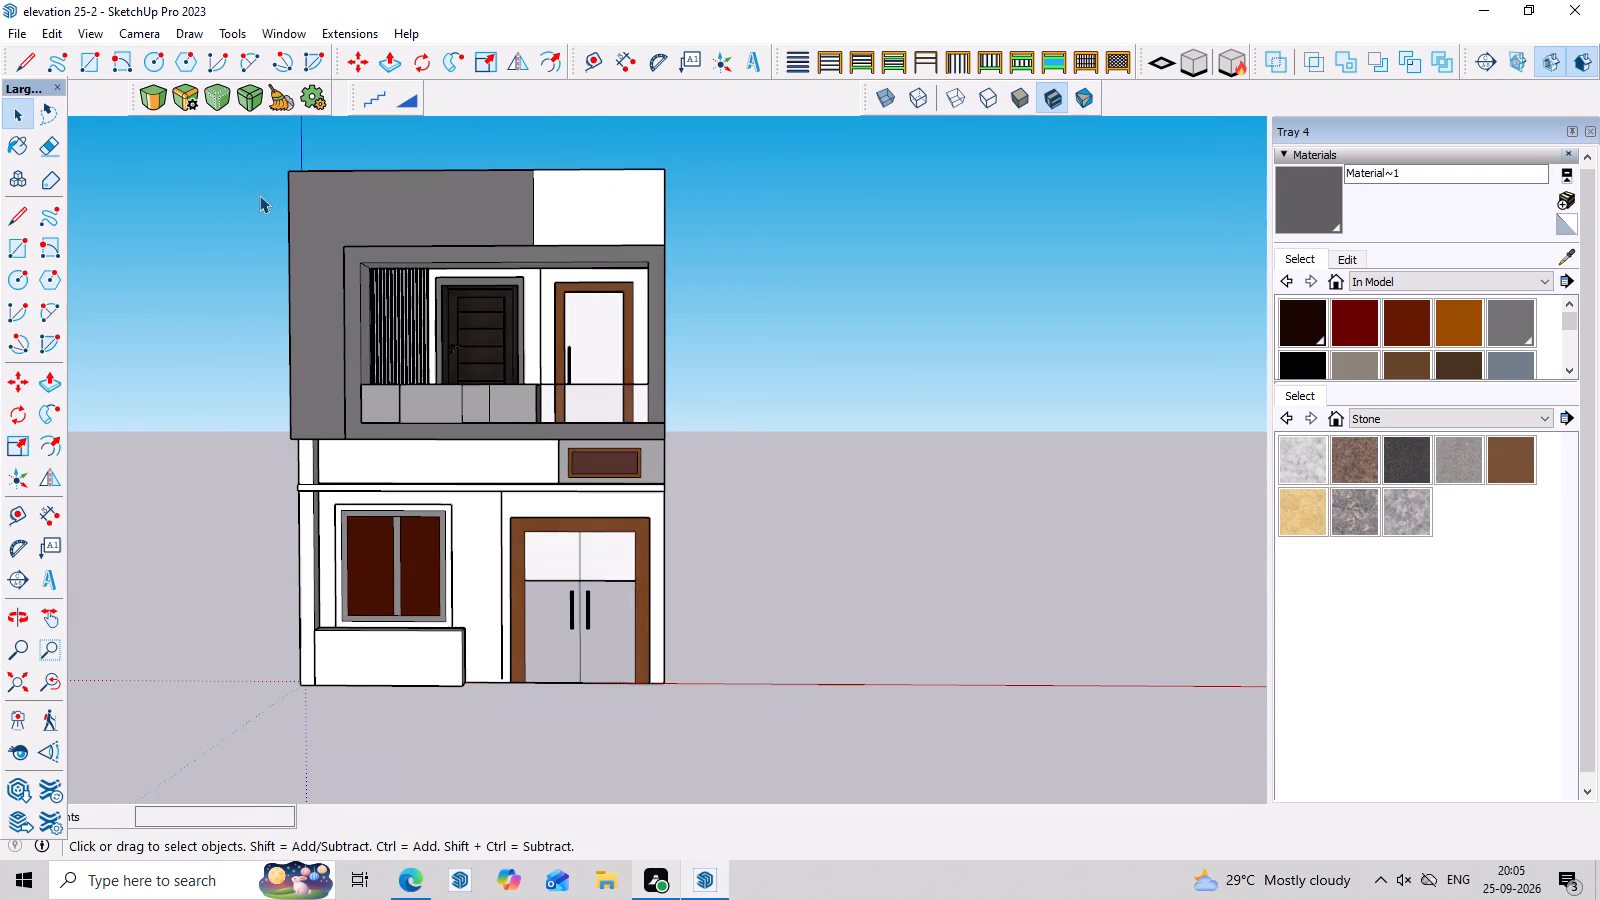
{"action": "scroll", "coordinate": [231, 194], "scroll_direction": "up", "scroll_amount": 2}
{"action": "scroll", "coordinate": [228, 193], "scroll_direction": "down", "scroll_amount": 1}
{"action": "scroll", "coordinate": [228, 193], "scroll_direction": "up", "scroll_amount": 2}
{"action": "scroll", "coordinate": [245, 194], "scroll_direction": "down", "scroll_amount": 1}
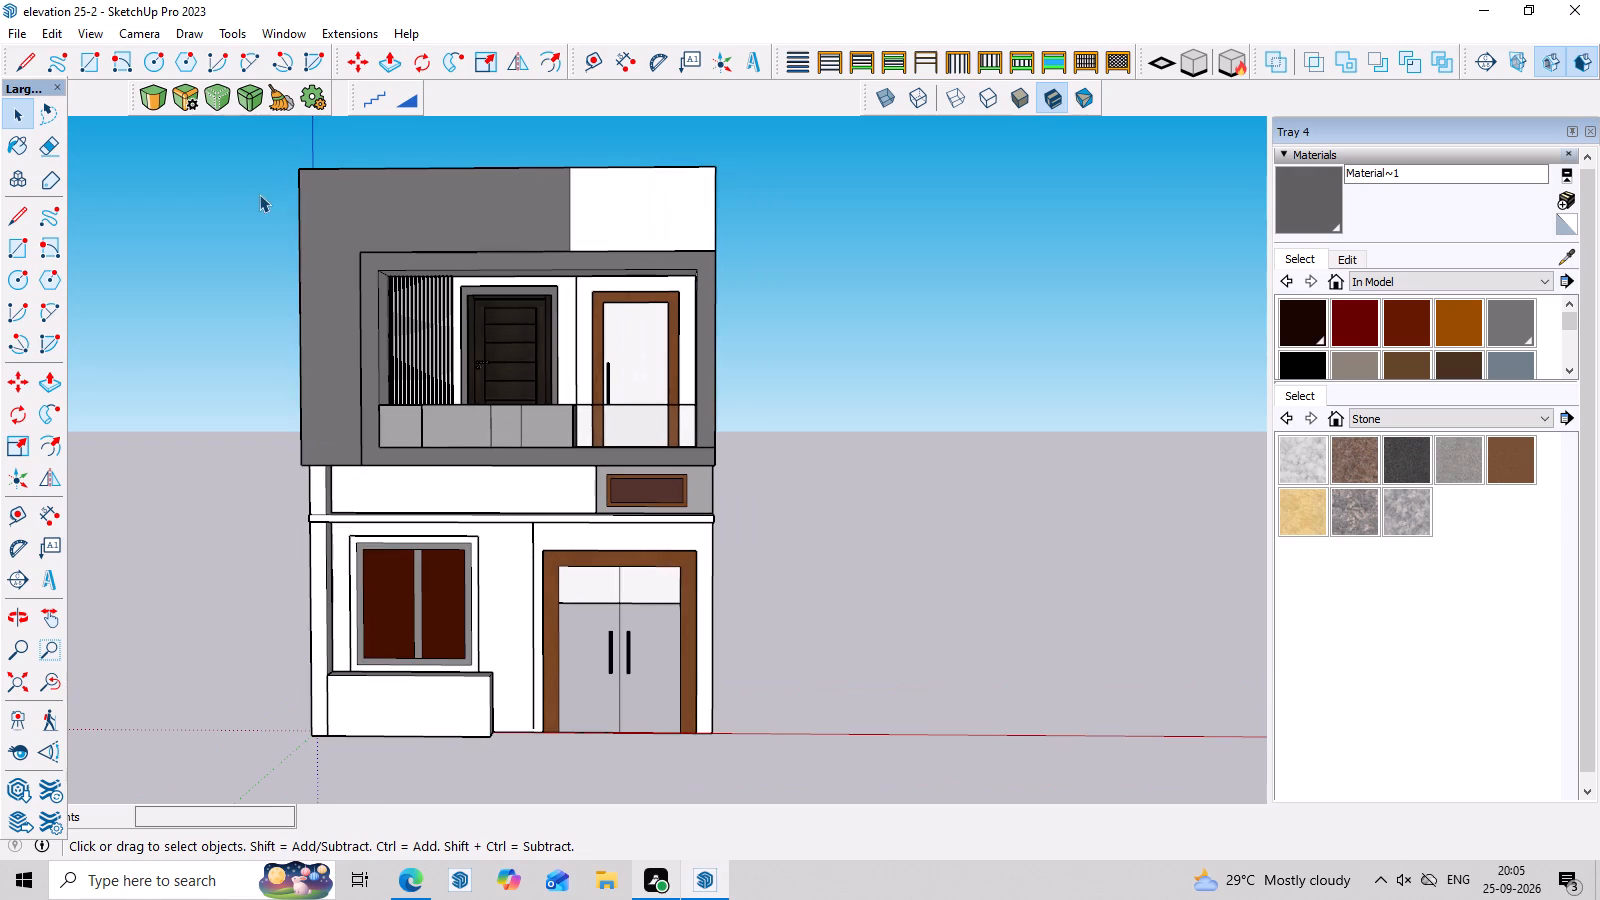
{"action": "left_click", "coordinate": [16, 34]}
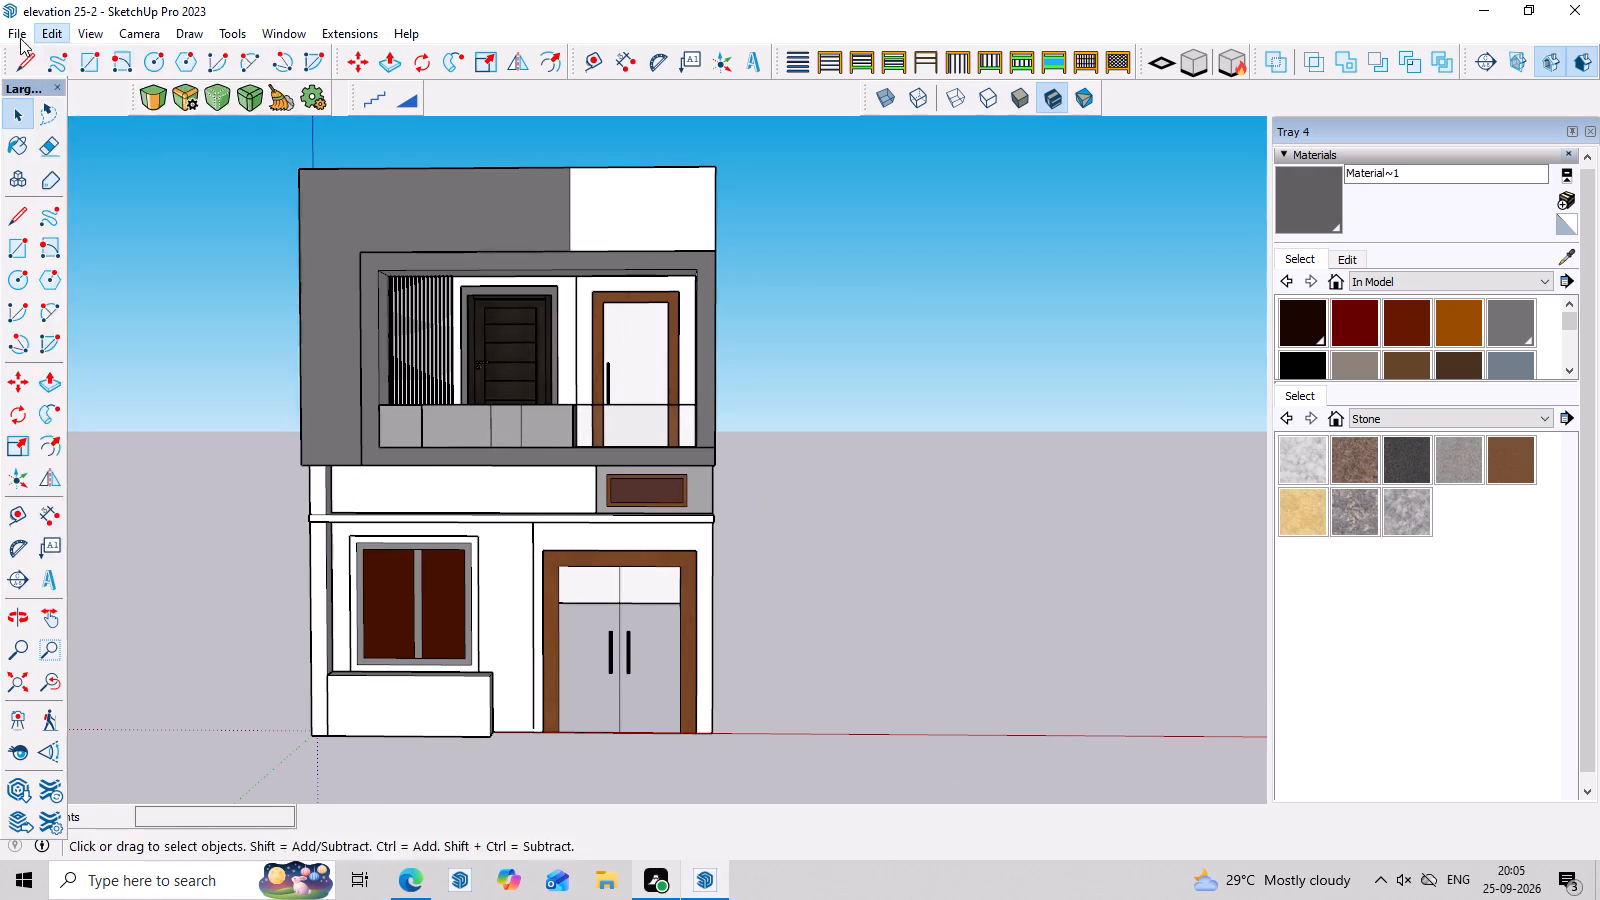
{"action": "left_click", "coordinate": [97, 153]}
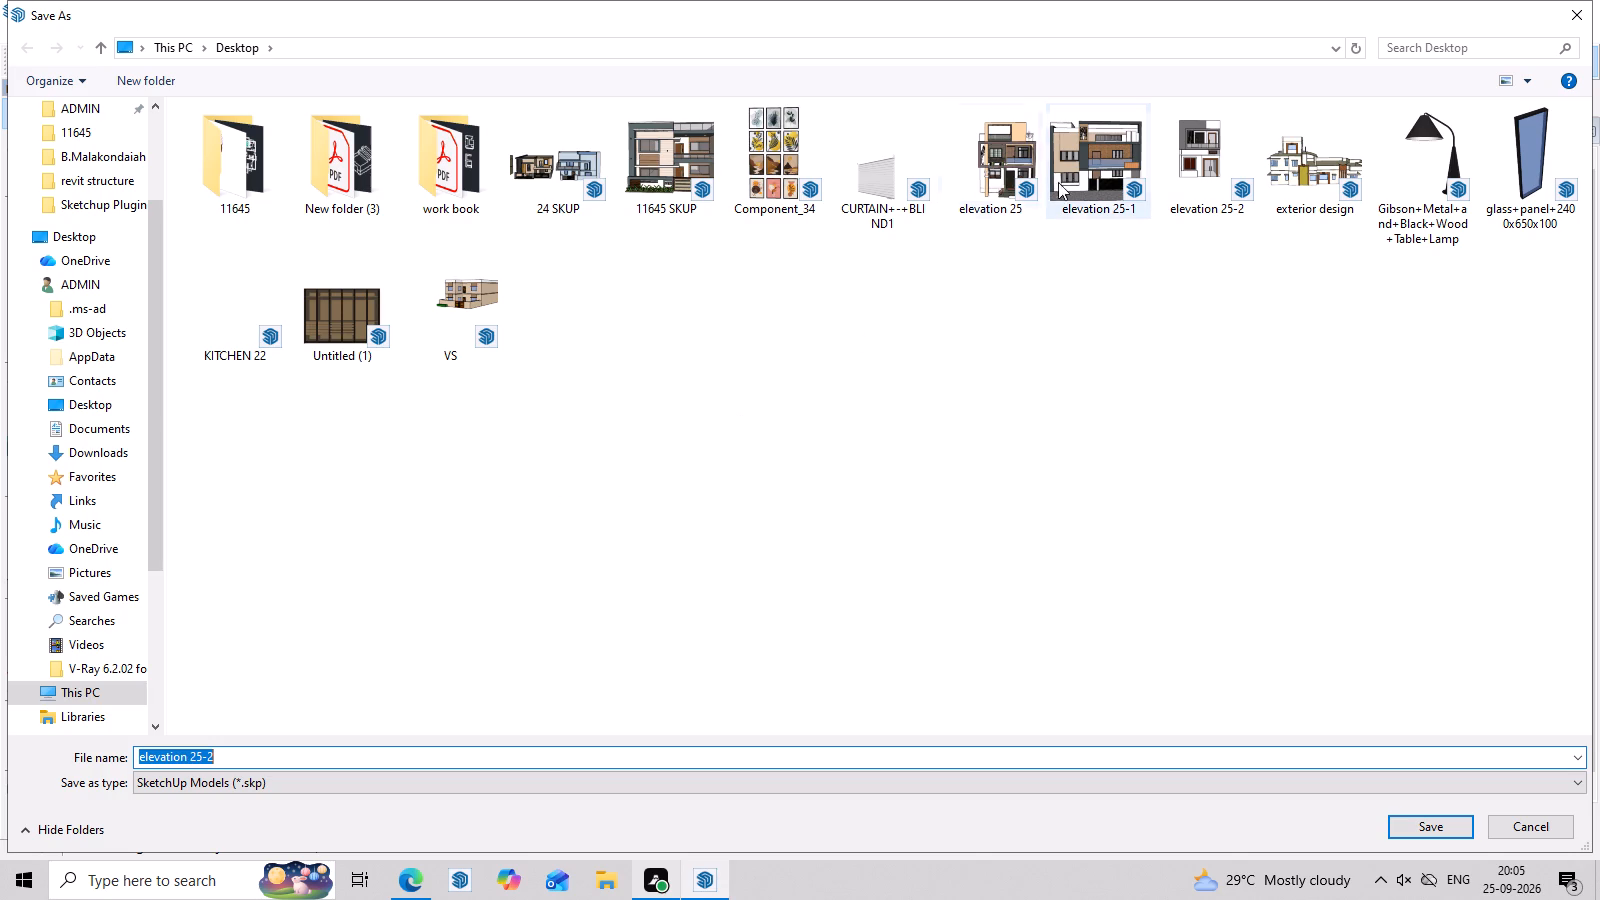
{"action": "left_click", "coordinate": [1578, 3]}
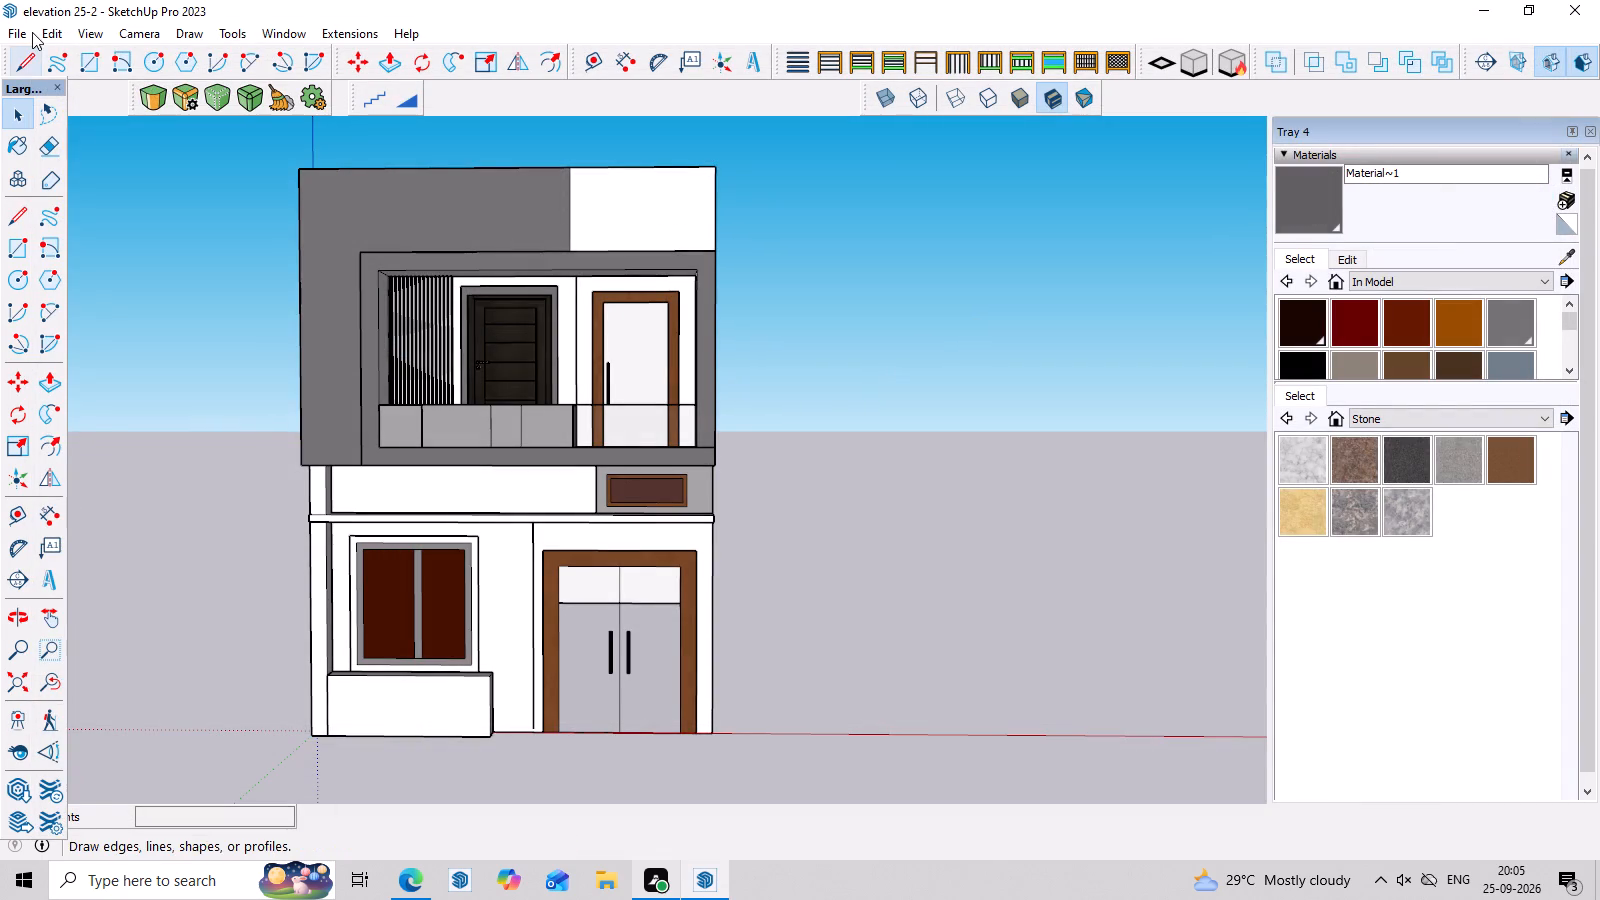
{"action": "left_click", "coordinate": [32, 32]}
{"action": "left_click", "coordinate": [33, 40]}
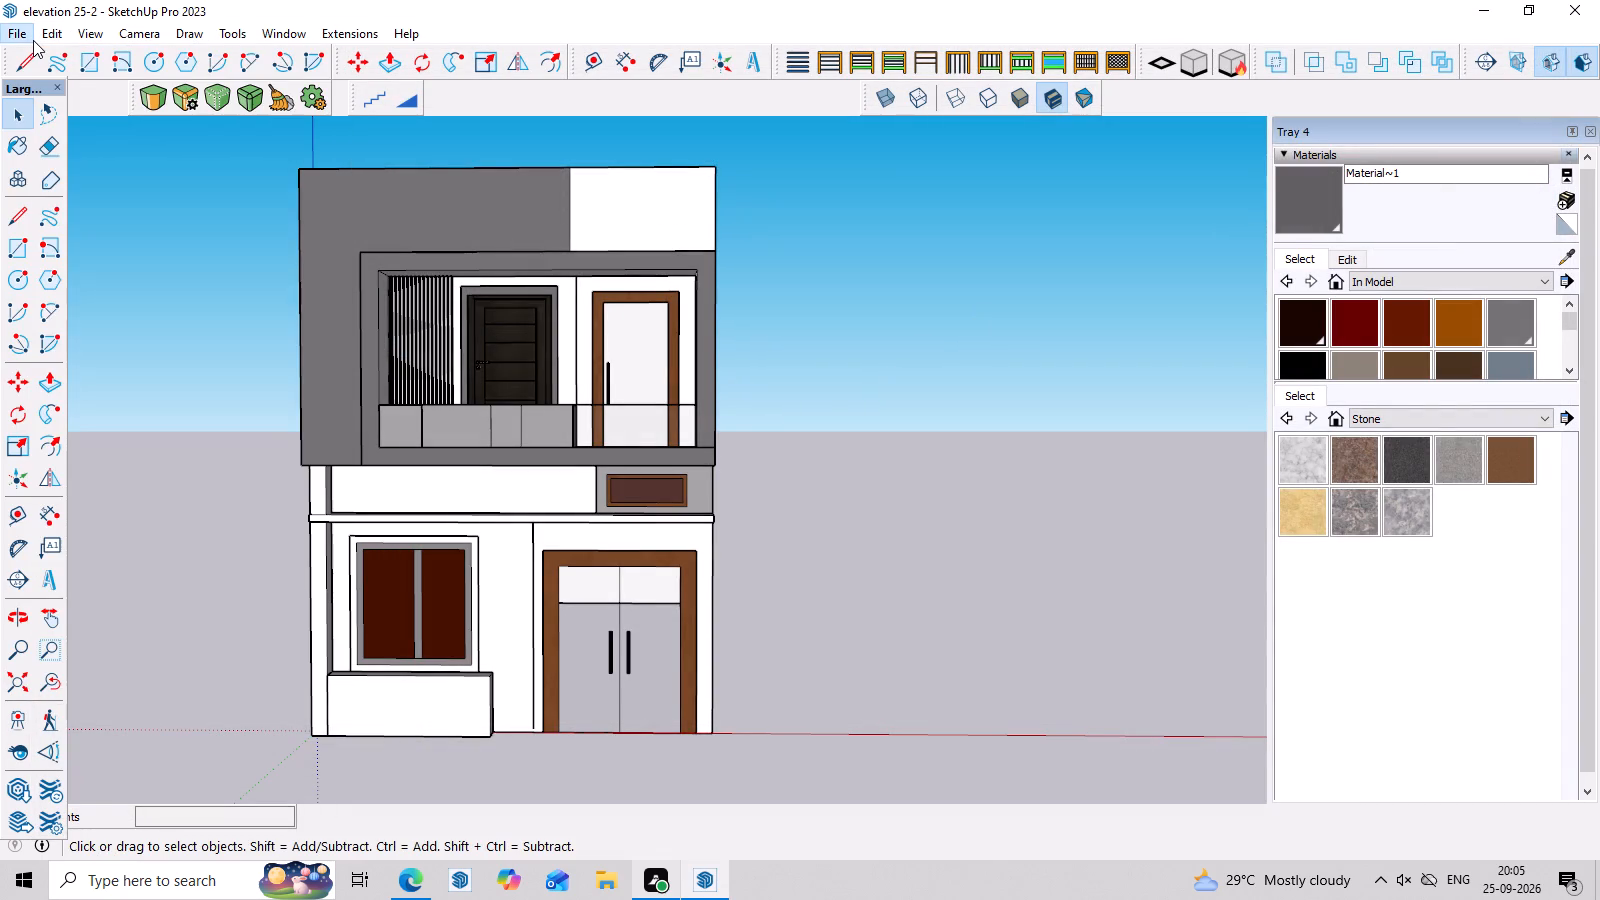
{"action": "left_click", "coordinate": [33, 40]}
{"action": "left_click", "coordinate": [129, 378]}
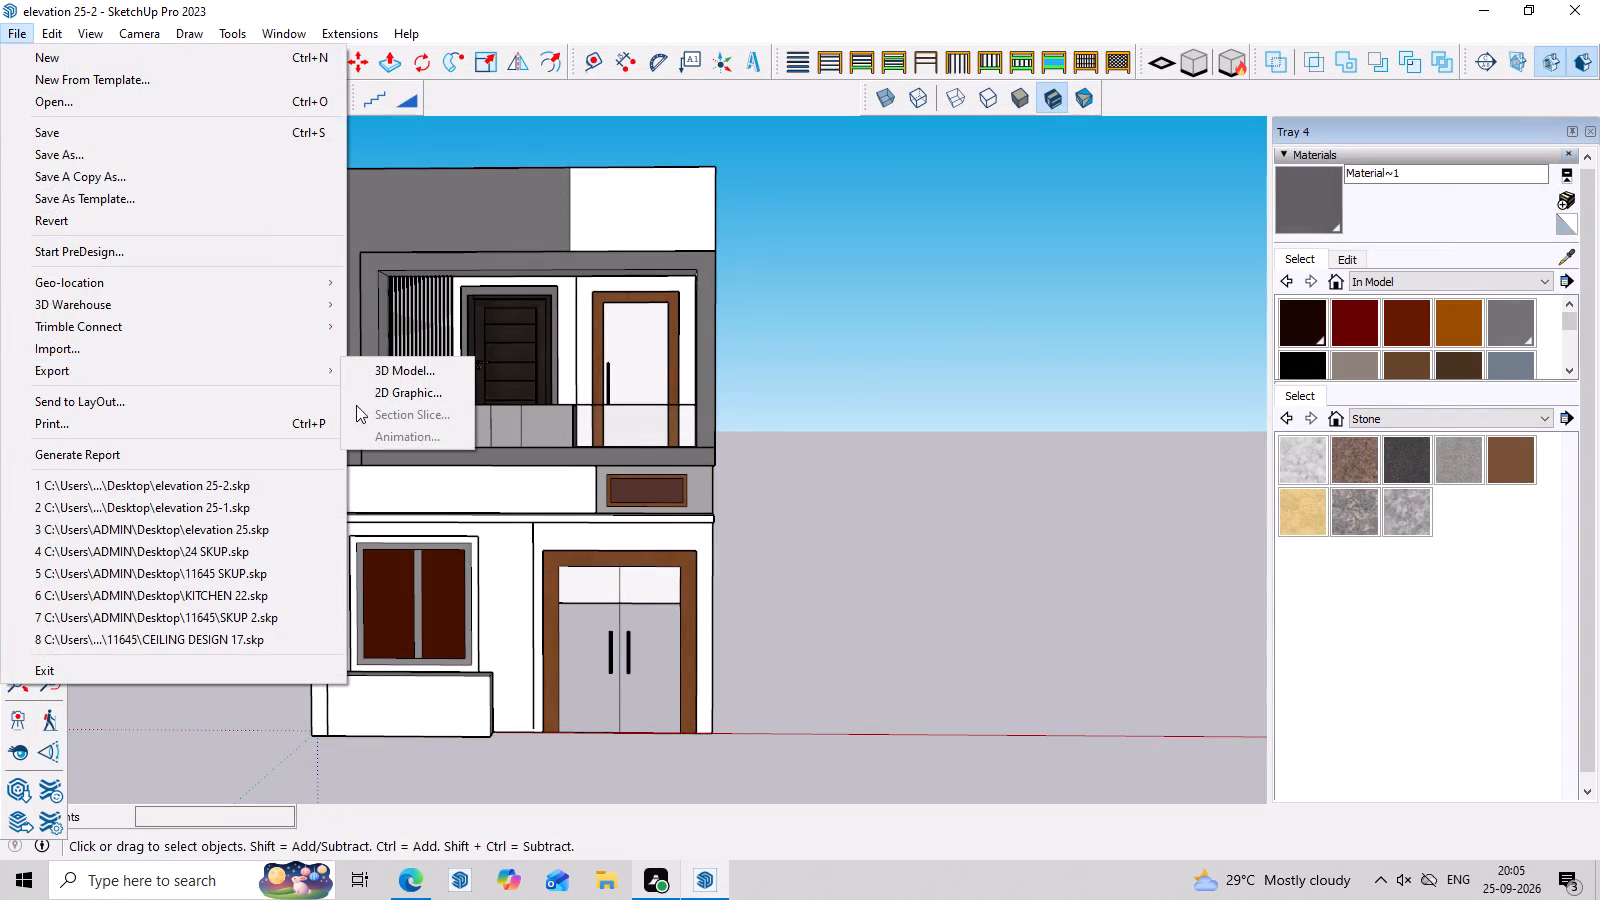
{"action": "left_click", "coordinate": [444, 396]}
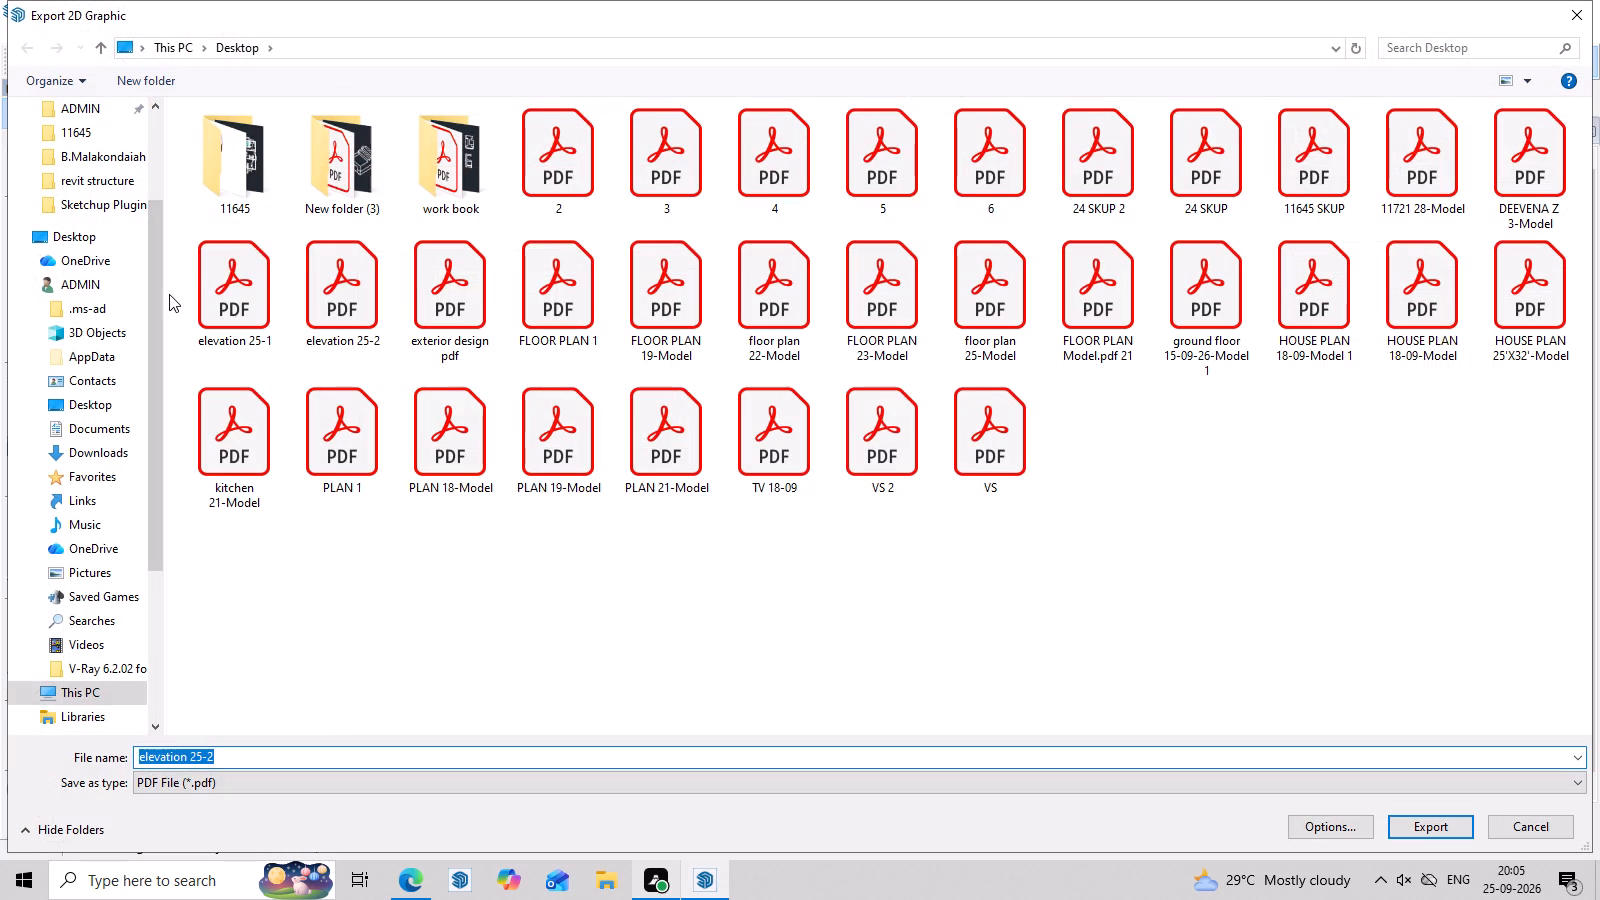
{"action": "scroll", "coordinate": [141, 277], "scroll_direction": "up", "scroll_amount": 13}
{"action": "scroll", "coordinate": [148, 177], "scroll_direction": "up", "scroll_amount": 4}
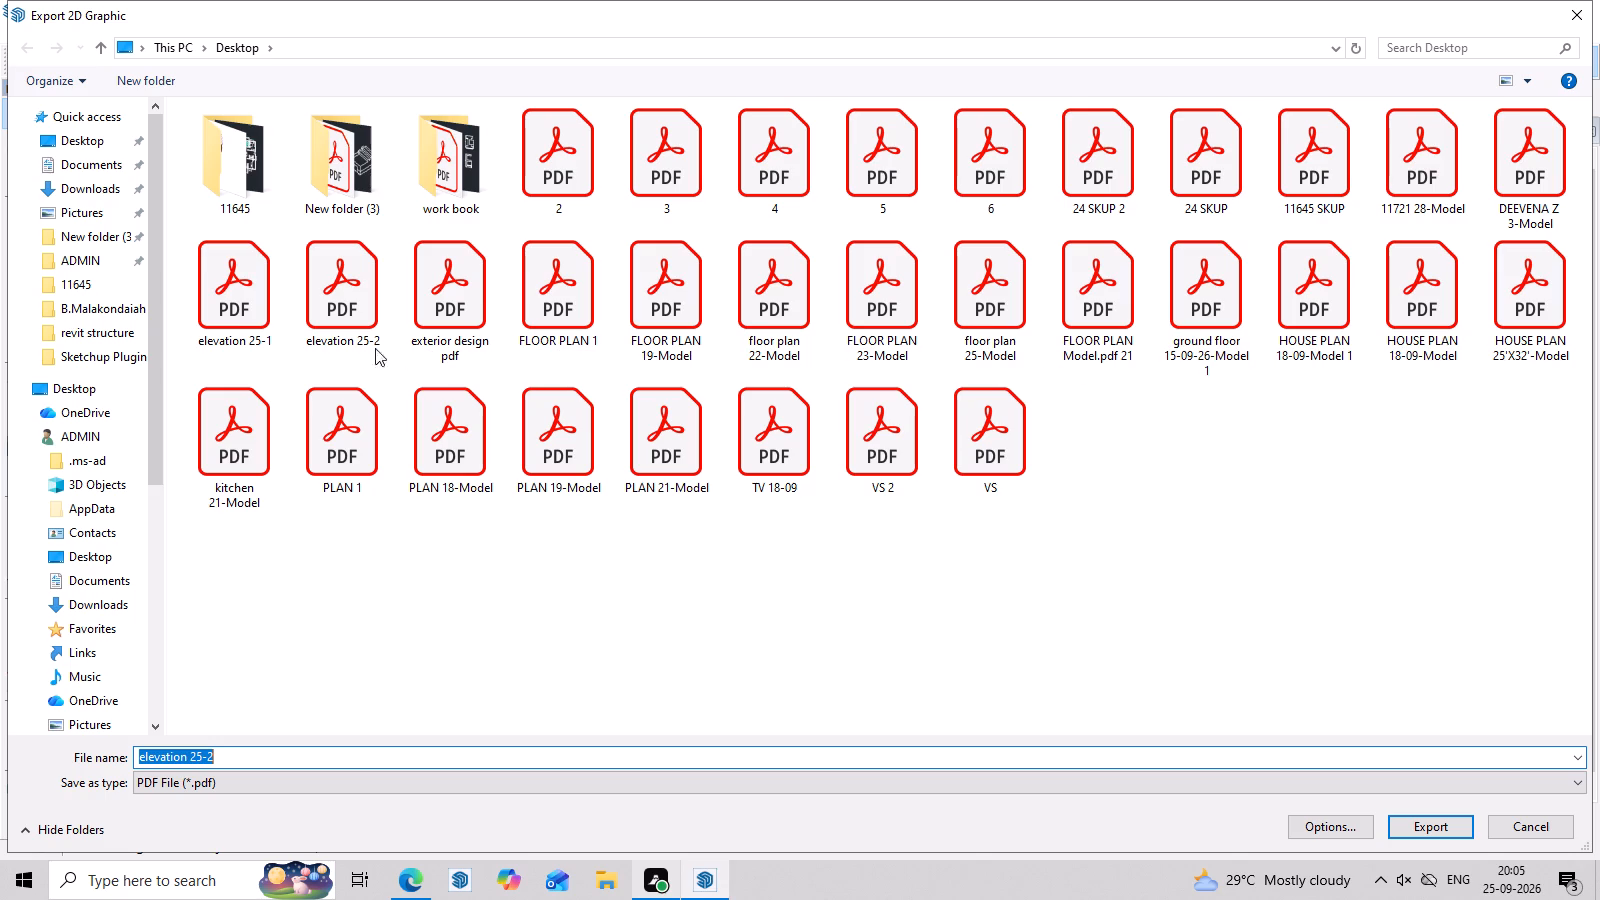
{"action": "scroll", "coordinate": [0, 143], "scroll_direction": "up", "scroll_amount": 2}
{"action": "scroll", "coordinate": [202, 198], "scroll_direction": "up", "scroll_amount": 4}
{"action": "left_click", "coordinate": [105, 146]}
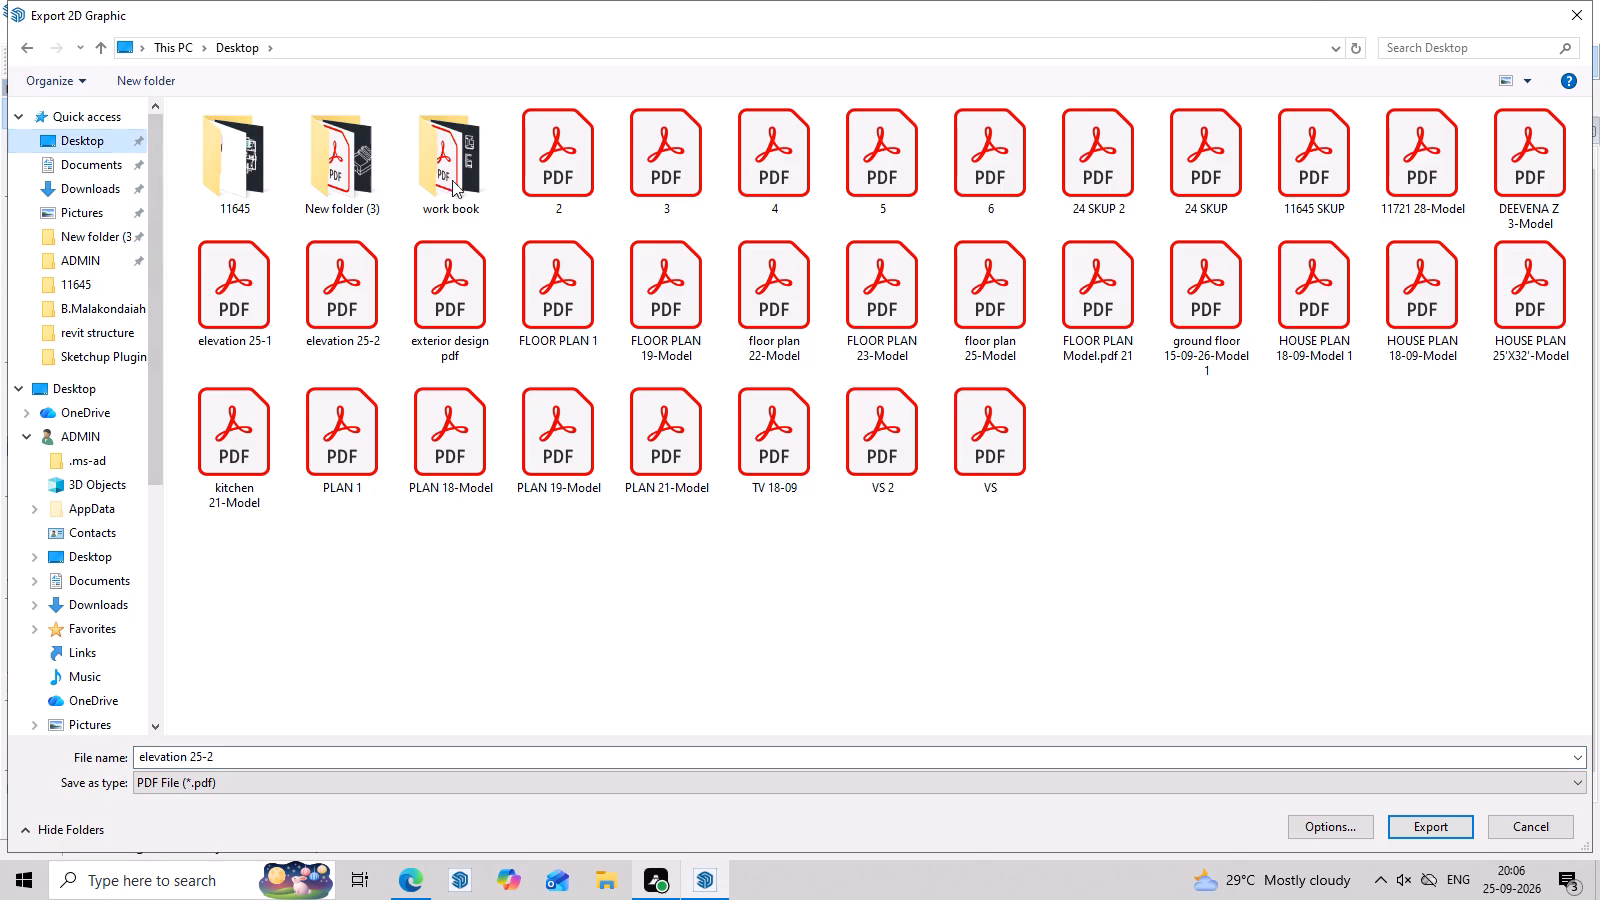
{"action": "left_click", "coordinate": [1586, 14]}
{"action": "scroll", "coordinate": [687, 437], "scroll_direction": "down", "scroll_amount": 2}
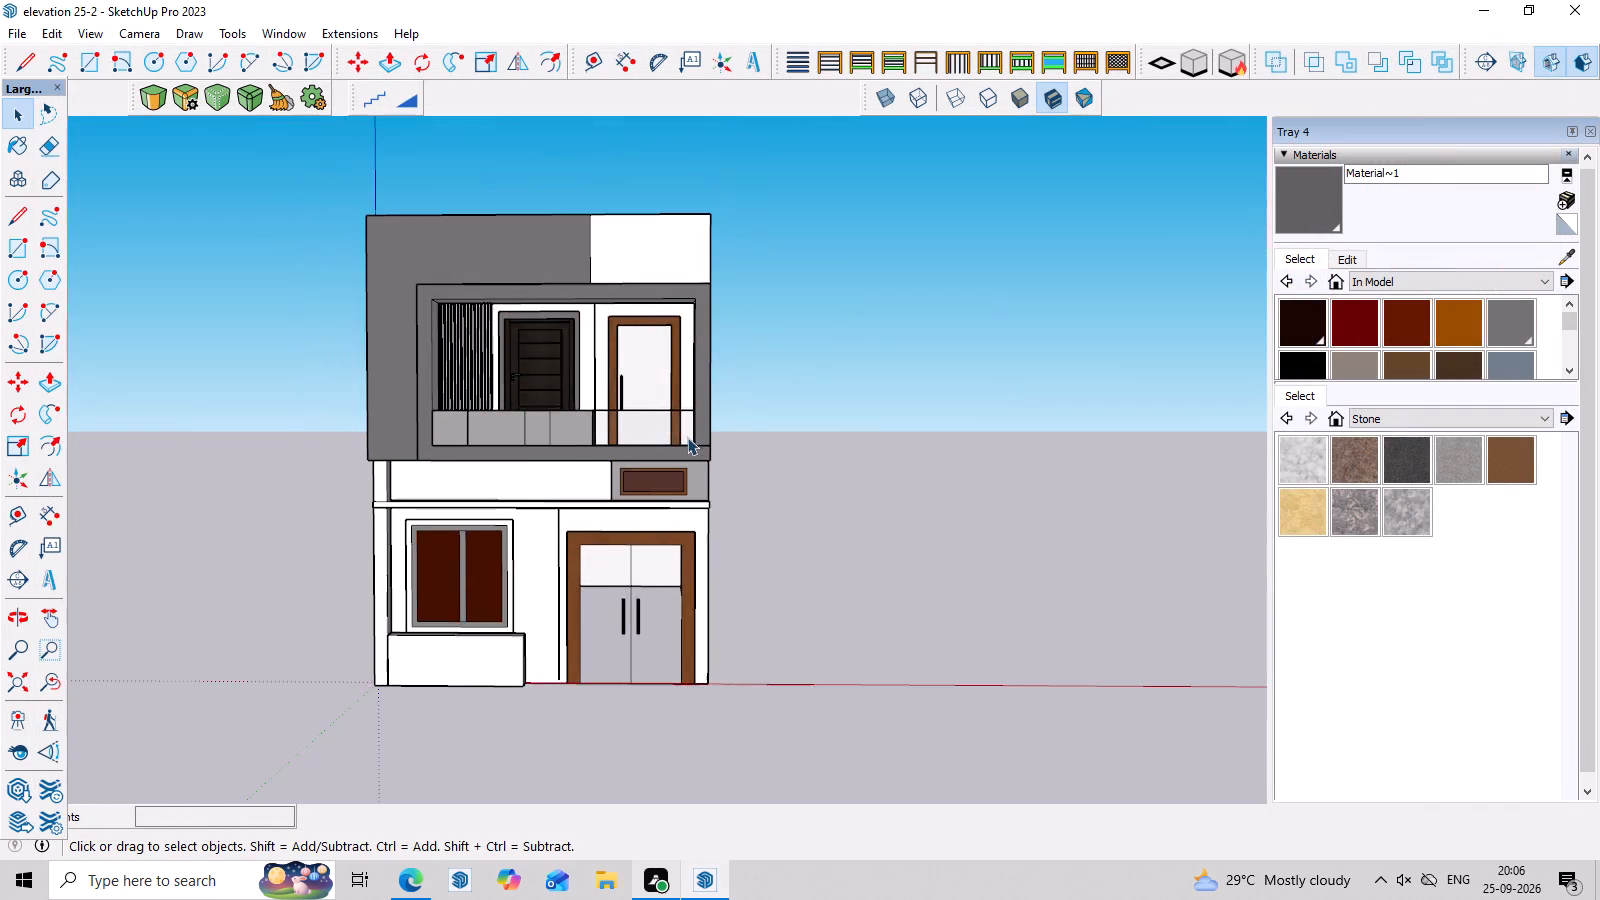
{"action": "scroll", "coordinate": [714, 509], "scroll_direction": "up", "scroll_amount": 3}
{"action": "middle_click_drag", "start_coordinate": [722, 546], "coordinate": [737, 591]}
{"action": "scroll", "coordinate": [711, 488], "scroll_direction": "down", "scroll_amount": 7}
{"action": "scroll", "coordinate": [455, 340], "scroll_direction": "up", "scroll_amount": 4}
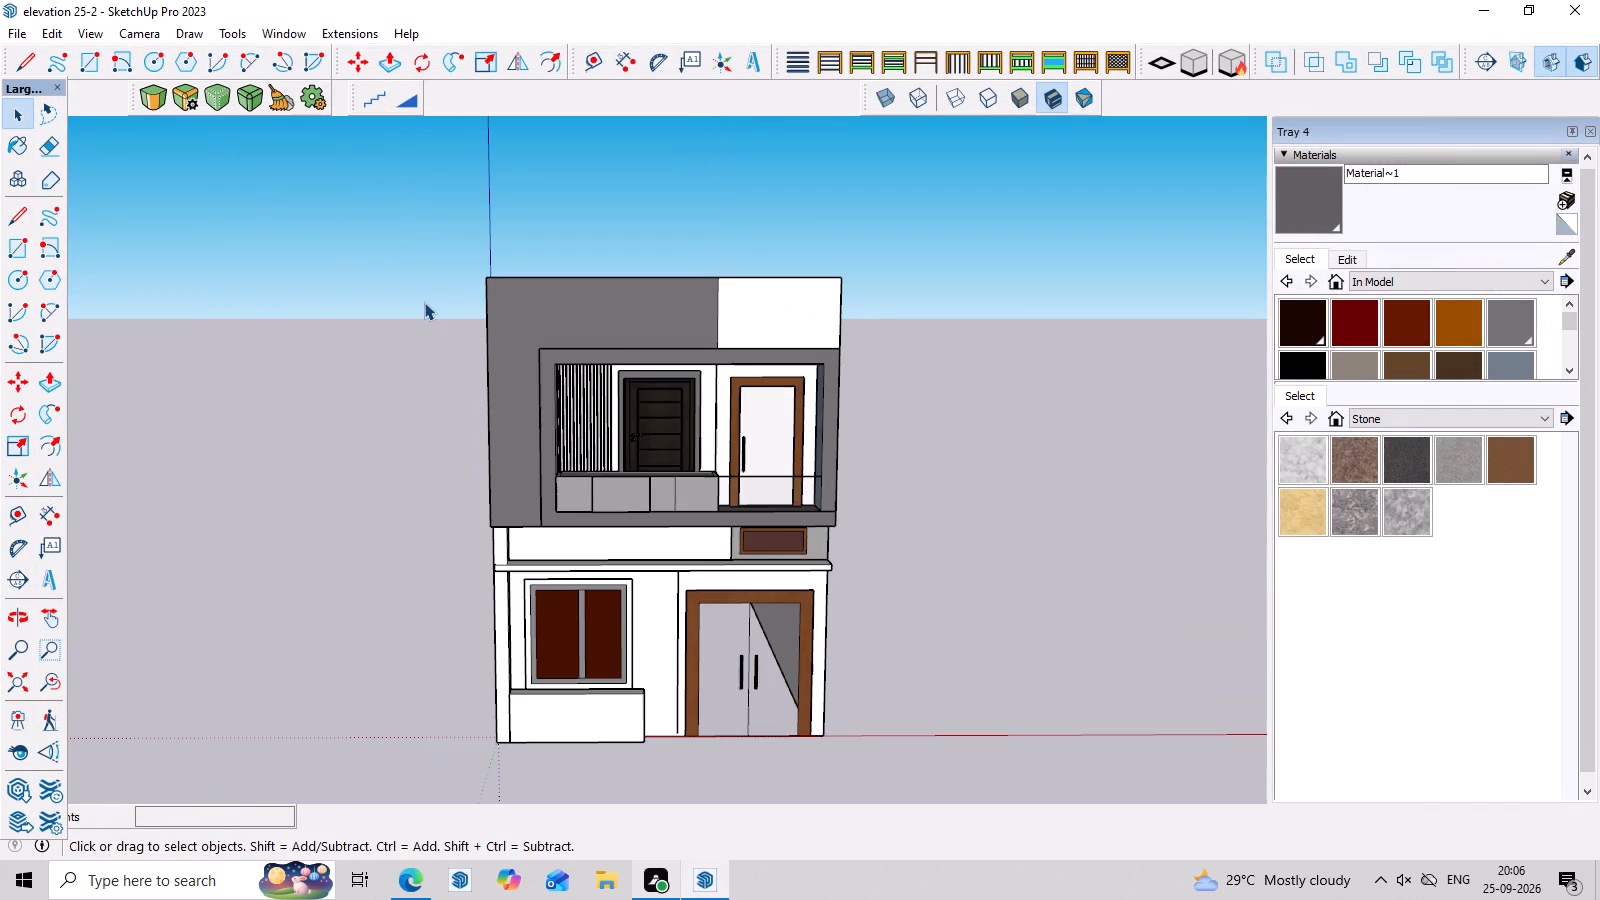
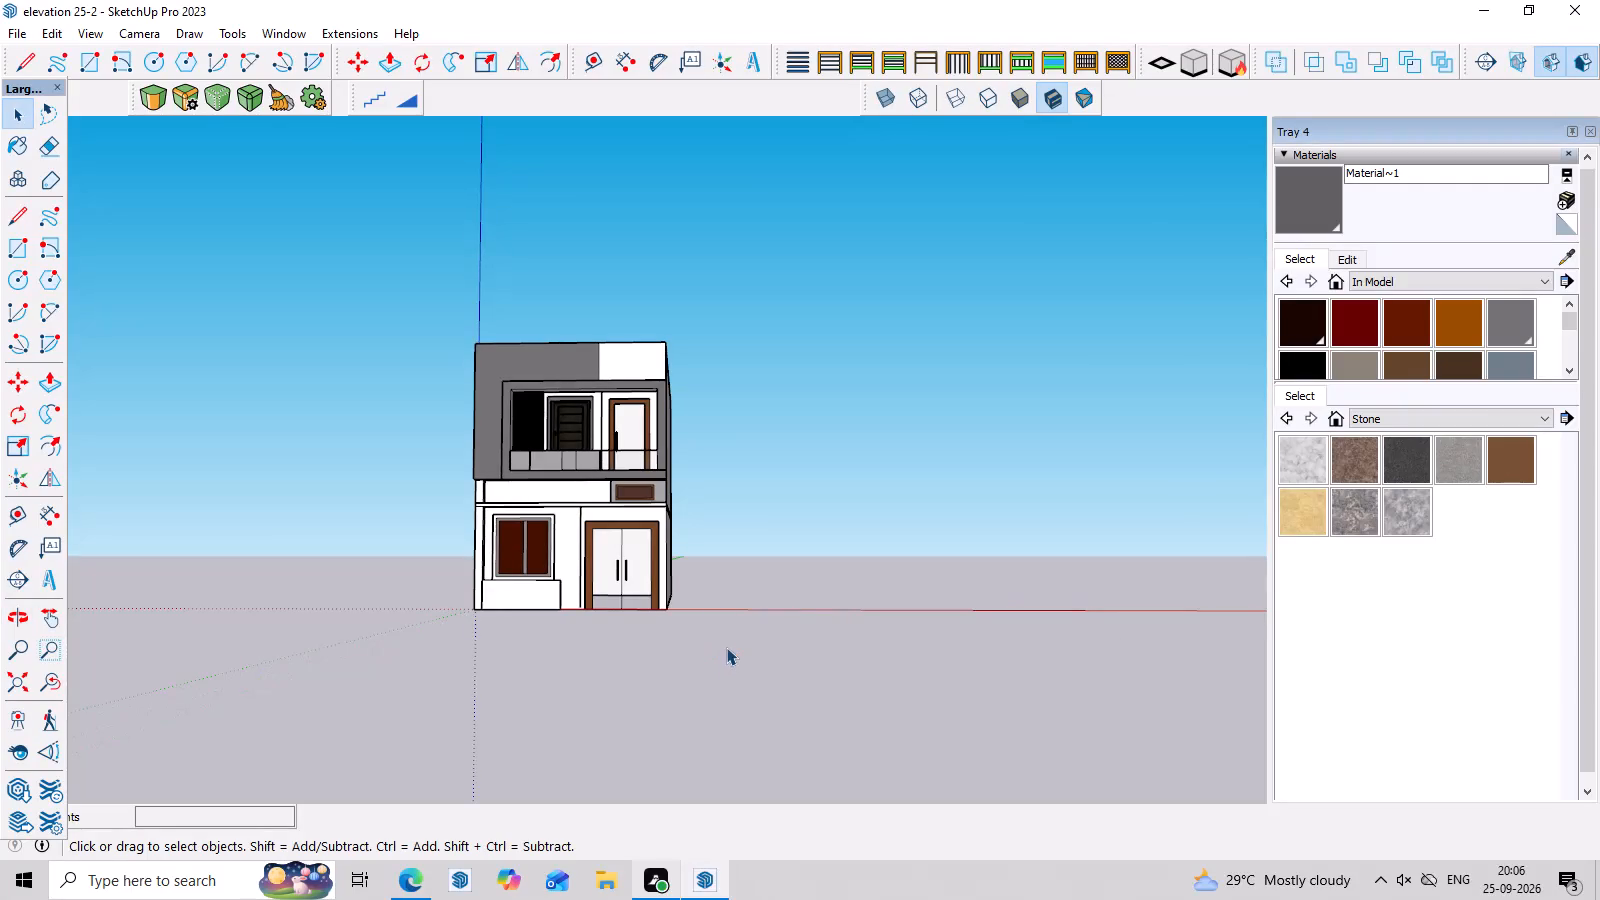
Examine the upper balcony with its slatted wall, doors and parapet up close, and the whole front facade from slightly above.
{"action": "scroll", "coordinate": [402, 267], "scroll_direction": "up", "scroll_amount": 6}
{"action": "scroll", "coordinate": [416, 286], "scroll_direction": "down", "scroll_amount": 8}
{"action": "middle_click_drag", "start_coordinate": [525, 352], "coordinate": [559, 439]}
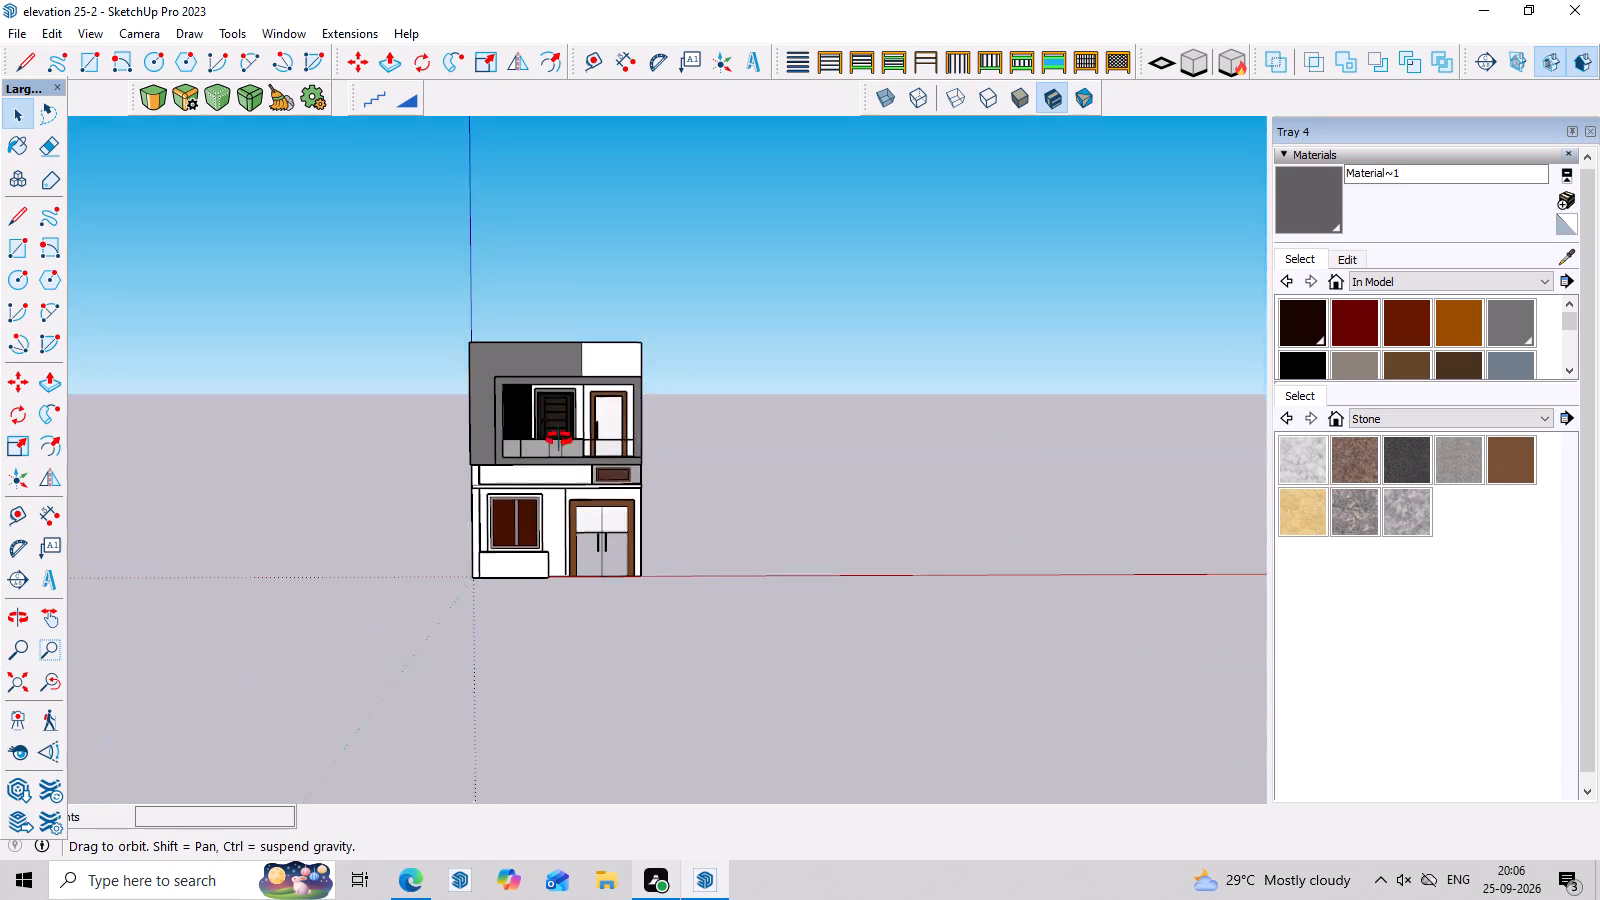
{"action": "middle_click_drag", "start_coordinate": [559, 439], "coordinate": [562, 441]}
{"action": "scroll", "coordinate": [516, 443], "scroll_direction": "up", "scroll_amount": 13}
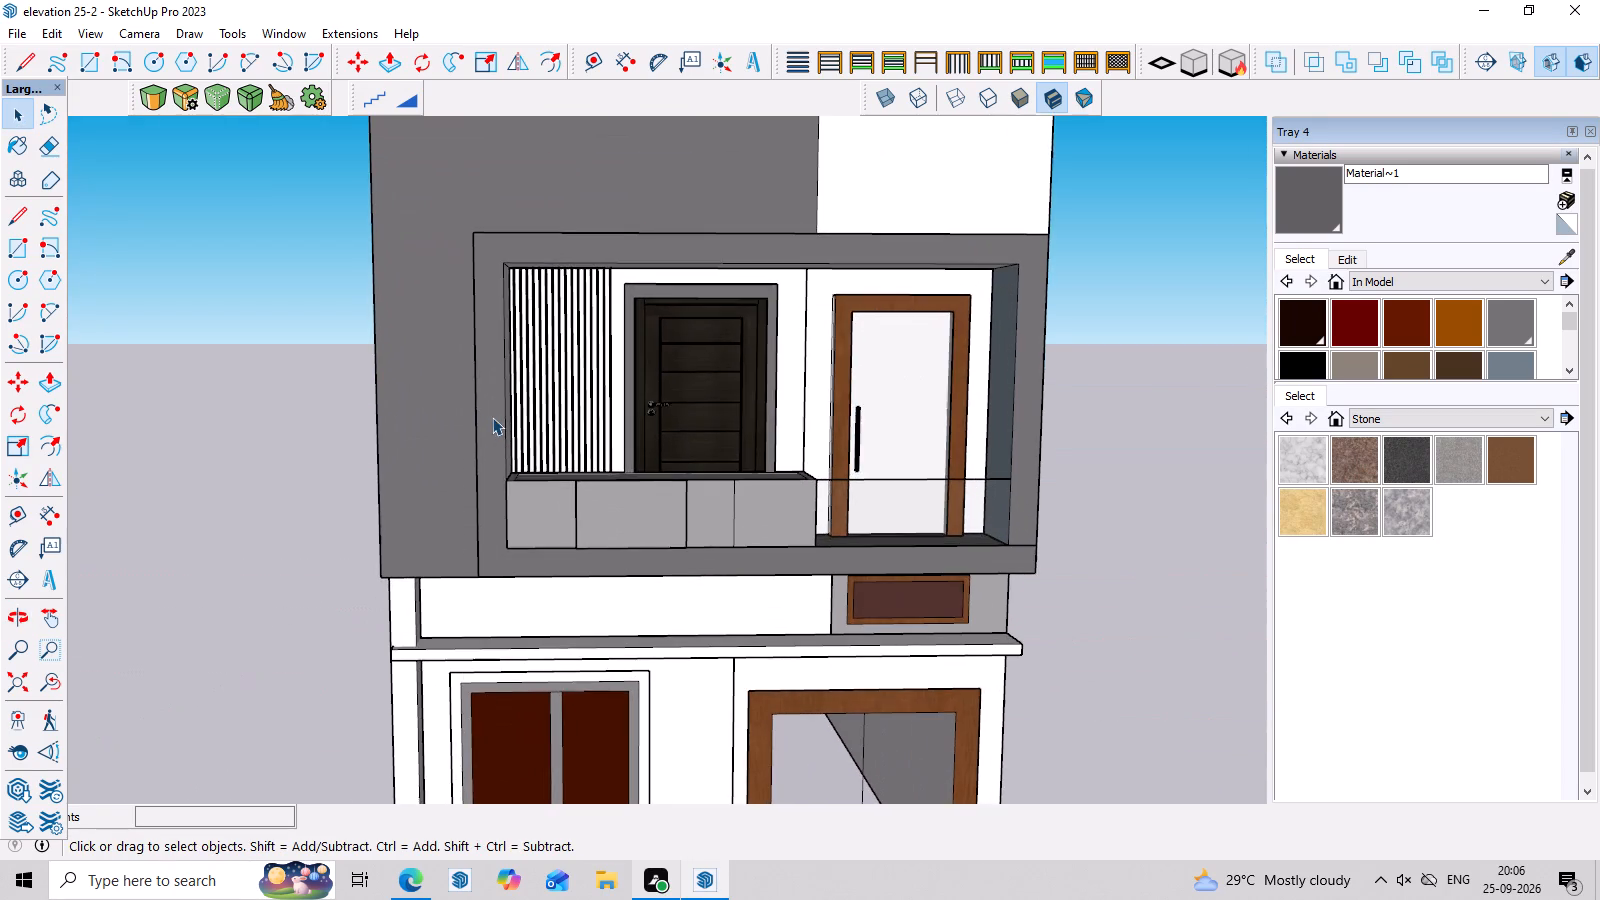
{"action": "scroll", "coordinate": [492, 416], "scroll_direction": "down", "scroll_amount": 3}
{"action": "scroll", "coordinate": [453, 441], "scroll_direction": "up", "scroll_amount": 2}
{"action": "scroll", "coordinate": [443, 450], "scroll_direction": "down", "scroll_amount": 11}
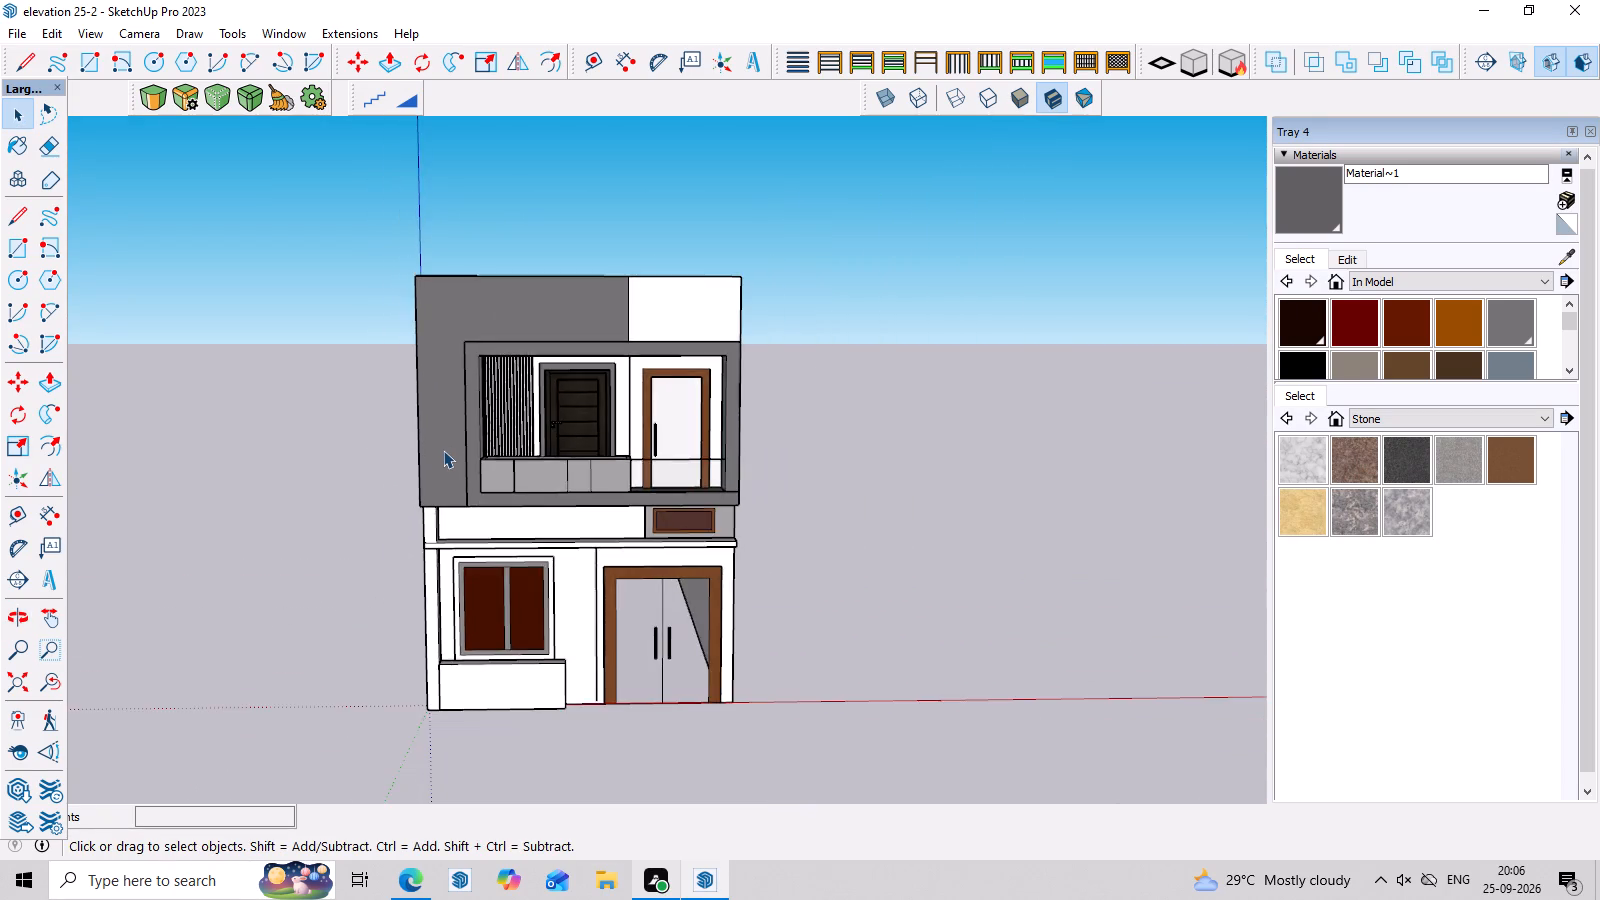
{"action": "scroll", "coordinate": [443, 450], "scroll_direction": "down", "scroll_amount": 4}
{"action": "middle_click_drag", "start_coordinate": [549, 625], "coordinate": [534, 637]}
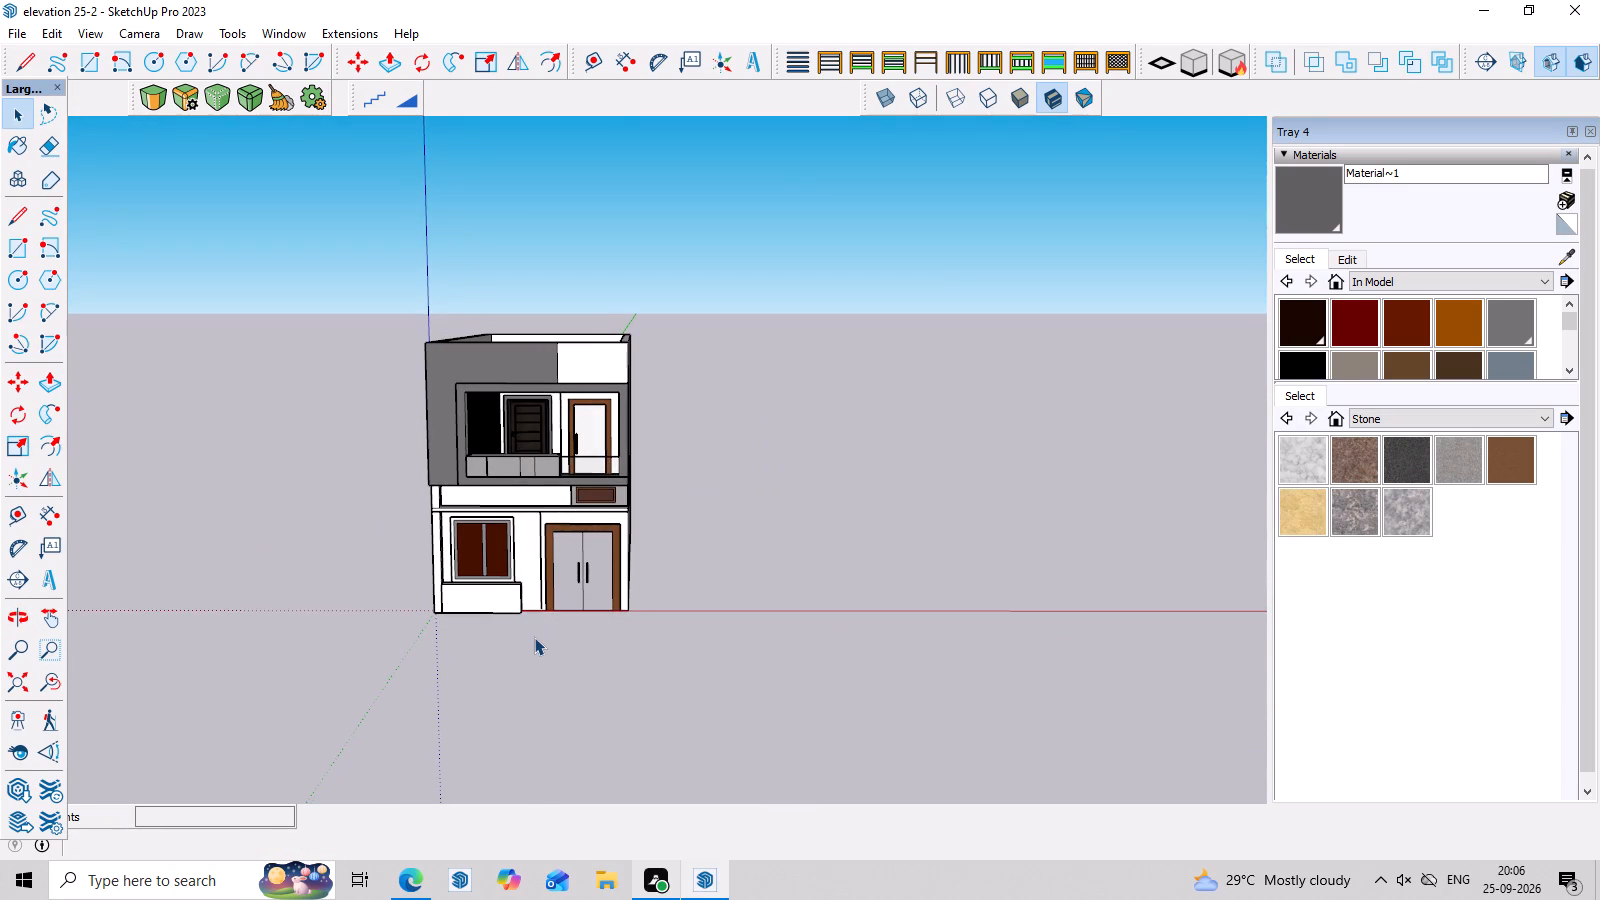
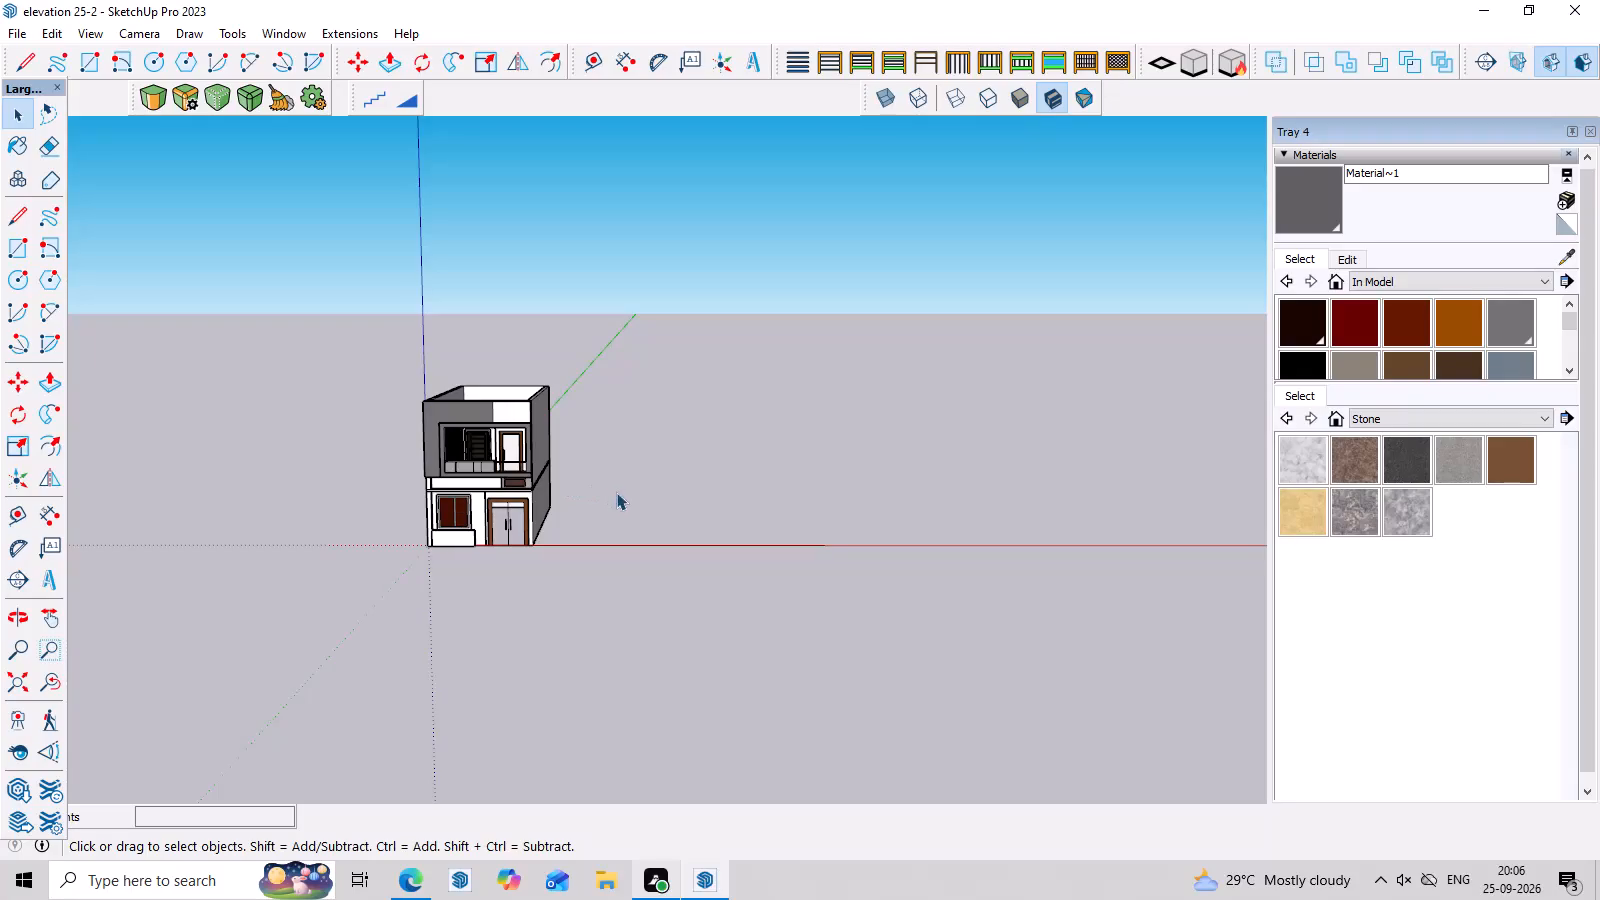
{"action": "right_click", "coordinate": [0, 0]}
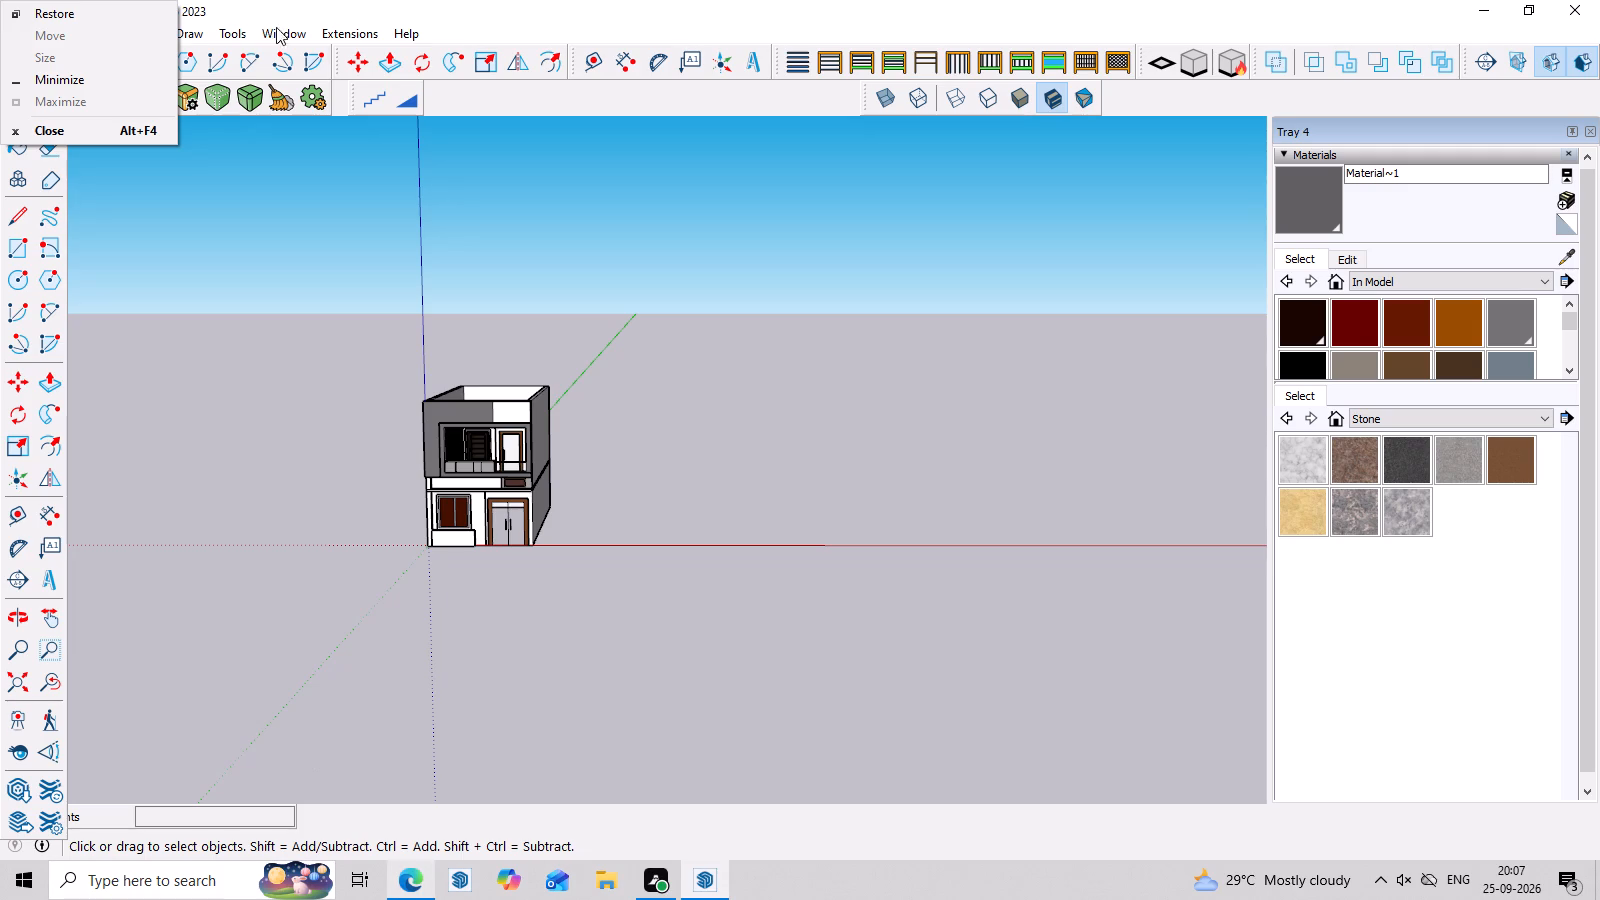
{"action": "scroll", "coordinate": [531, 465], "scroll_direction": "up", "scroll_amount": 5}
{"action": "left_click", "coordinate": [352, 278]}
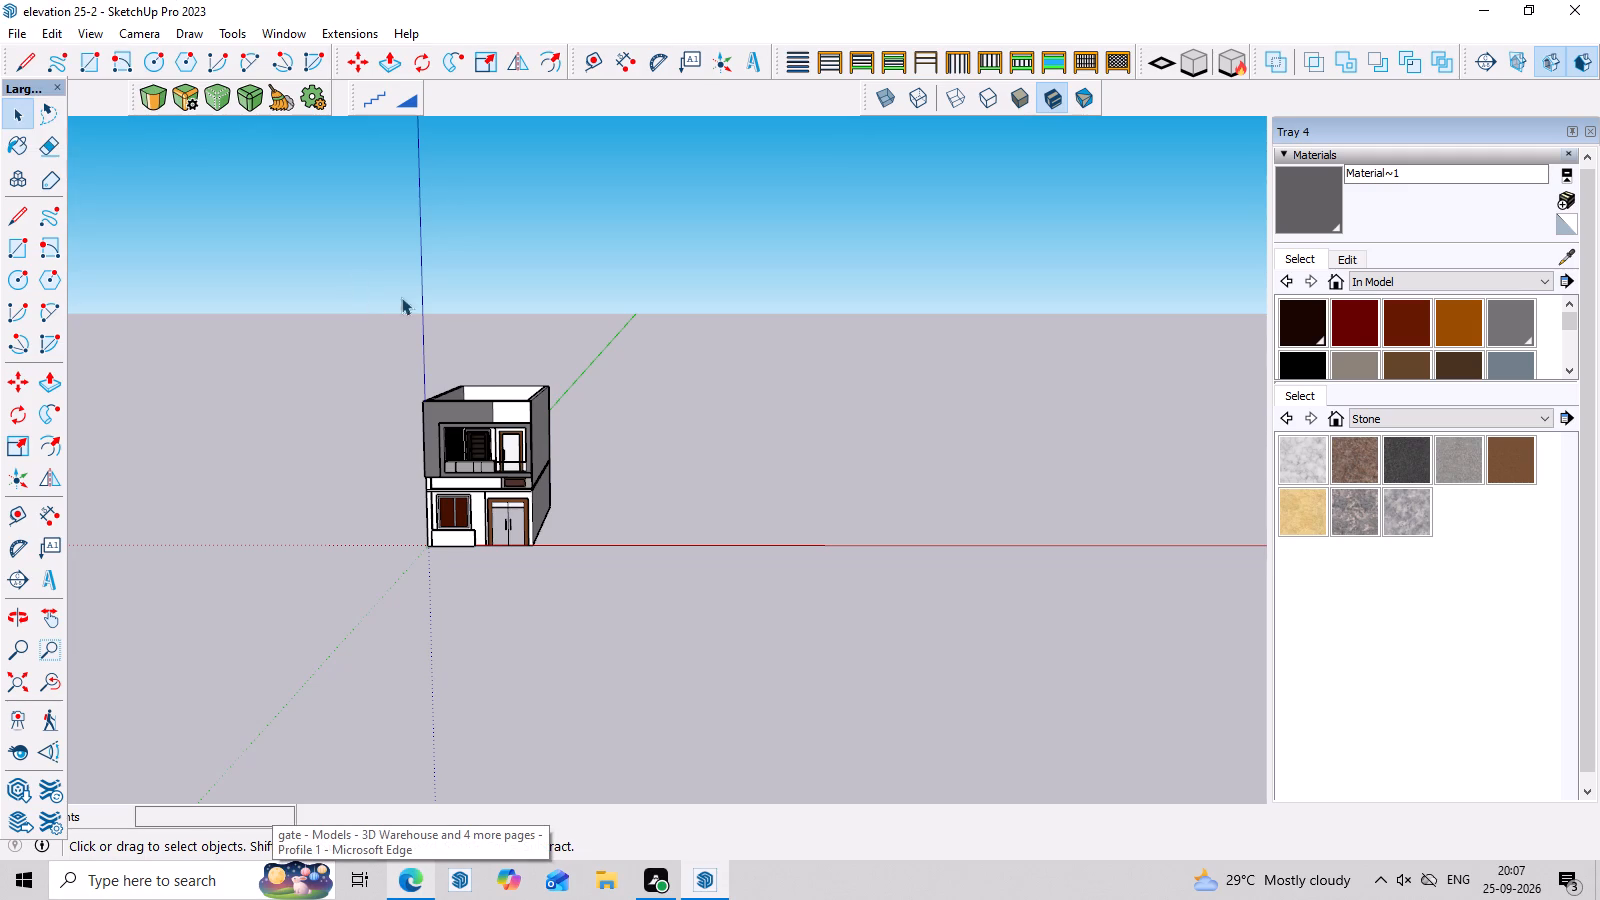
Examine the whole house facade from below and from the front, ending on the ground-floor storey.
{"action": "scroll", "coordinate": [468, 347], "scroll_direction": "up", "scroll_amount": 2}
{"action": "key", "text": "space"}
{"action": "scroll", "coordinate": [688, 419], "scroll_direction": "up", "scroll_amount": 4}
{"action": "middle_click_drag", "start_coordinate": [697, 542], "coordinate": [758, 414]}
{"action": "scroll", "coordinate": [265, 350], "scroll_direction": "down", "scroll_amount": 5}
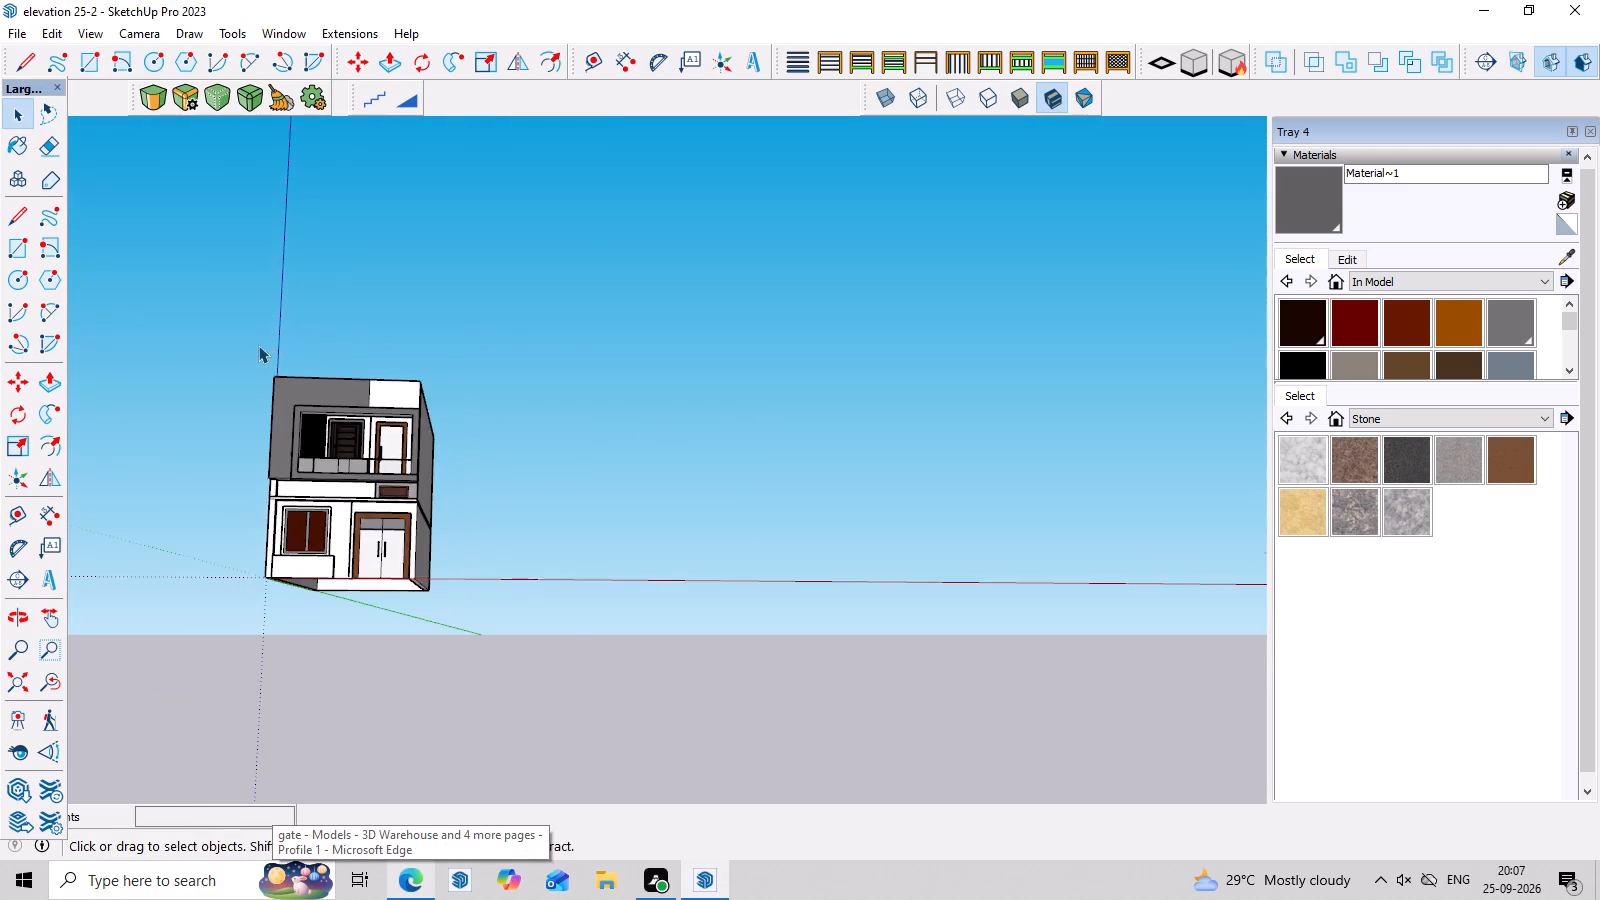
{"action": "scroll", "coordinate": [258, 345], "scroll_direction": "down", "scroll_amount": 3}
{"action": "scroll", "coordinate": [209, 383], "scroll_direction": "up", "scroll_amount": 9}
{"action": "middle_click_drag", "start_coordinate": [300, 351], "coordinate": [296, 438]}
{"action": "scroll", "coordinate": [283, 471], "scroll_direction": "up", "scroll_amount": 4}
{"action": "scroll", "coordinate": [851, 601], "scroll_direction": "down", "scroll_amount": 2}
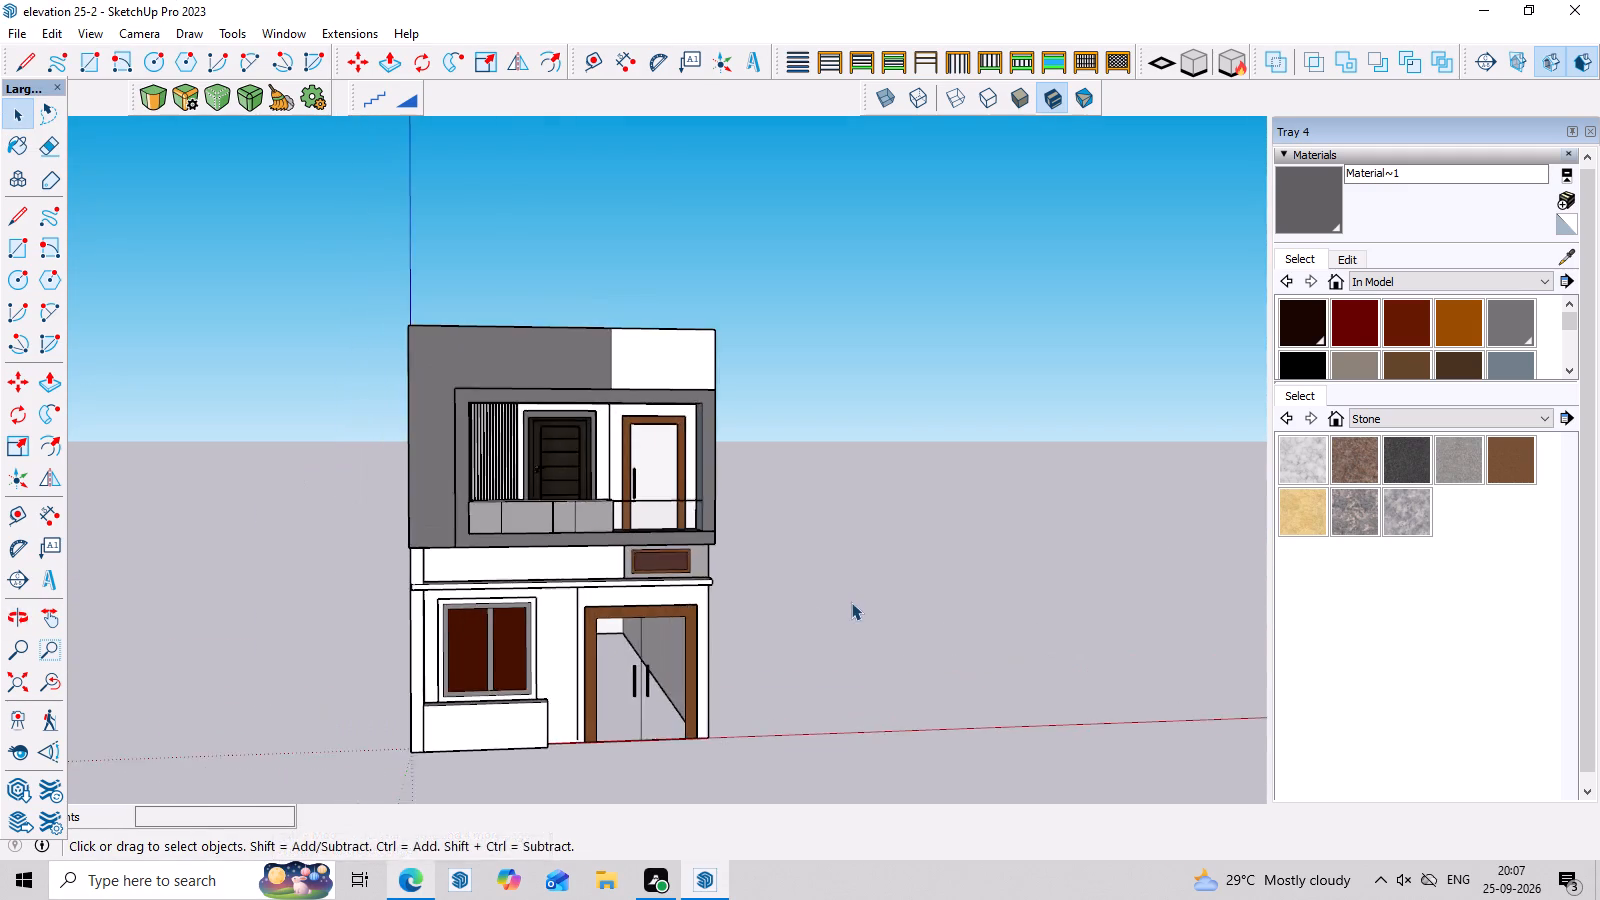
{"action": "scroll", "coordinate": [851, 602], "scroll_direction": "down", "scroll_amount": 2}
{"action": "middle_click_drag", "start_coordinate": [851, 602], "coordinate": [851, 611]}
{"action": "scroll", "coordinate": [835, 674], "scroll_direction": "up", "scroll_amount": 6}
{"action": "middle_click_drag", "start_coordinate": [787, 784], "coordinate": [724, 833]}
{"action": "scroll", "coordinate": [412, 682], "scroll_direction": "up", "scroll_amount": 5}
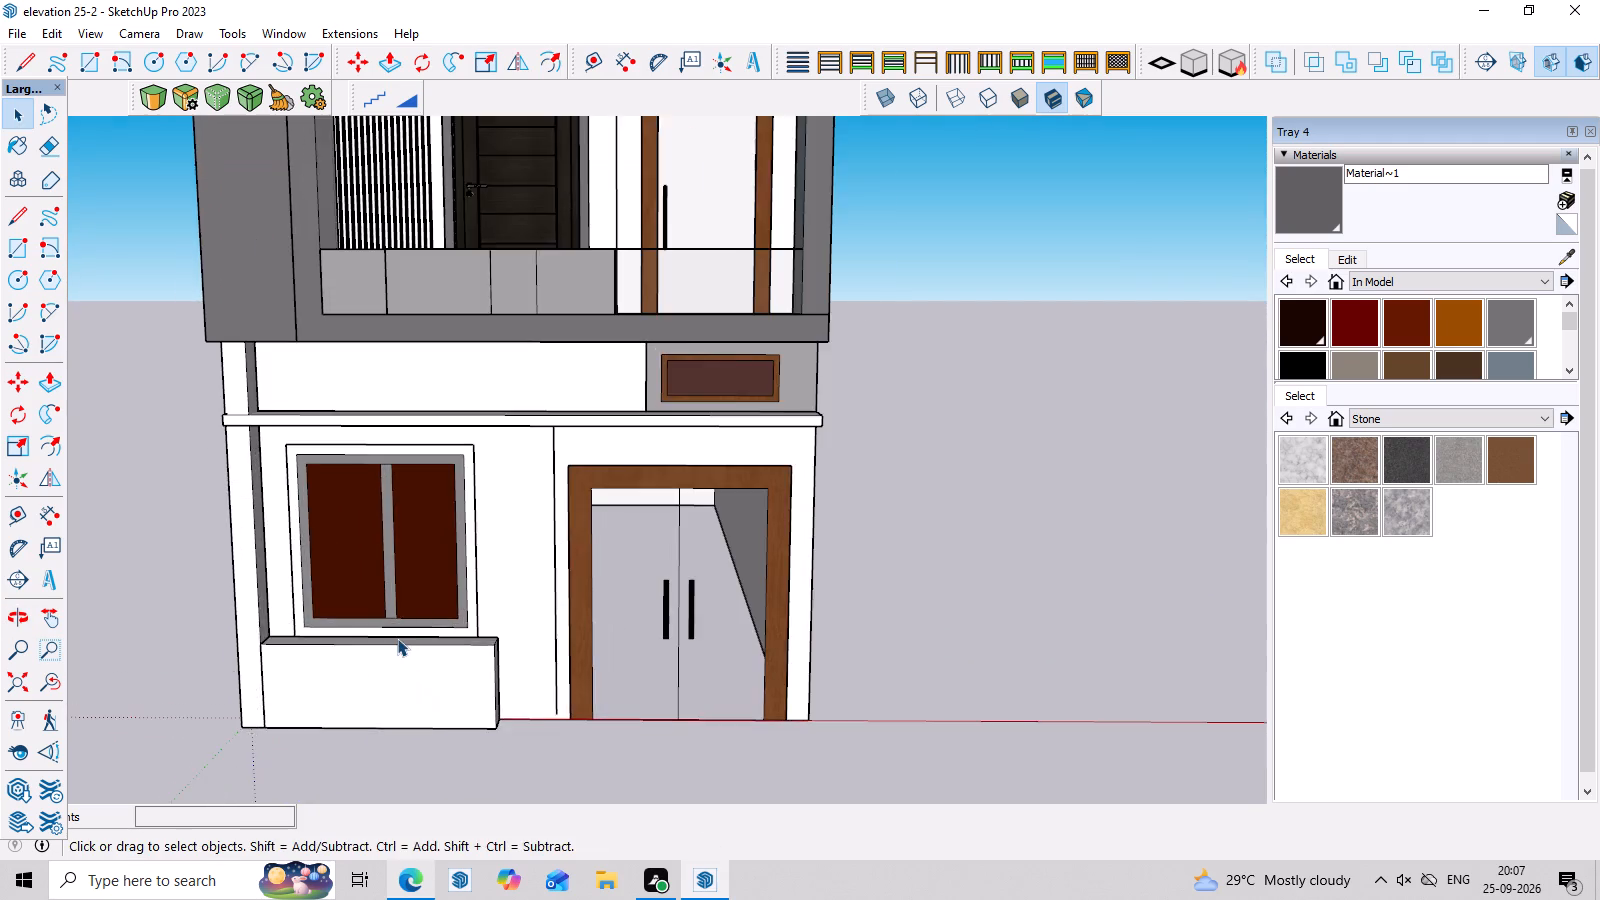
Examine the ground-floor window, low front wall and double door together with the balcony above from the front.
{"action": "middle_click_drag", "start_coordinate": [397, 638], "coordinate": [425, 435]}
{"action": "scroll", "coordinate": [450, 513], "scroll_direction": "down", "scroll_amount": 4}
{"action": "middle_click_drag", "start_coordinate": [576, 645], "coordinate": [581, 805]}
{"action": "scroll", "coordinate": [517, 764], "scroll_direction": "up", "scroll_amount": 3}
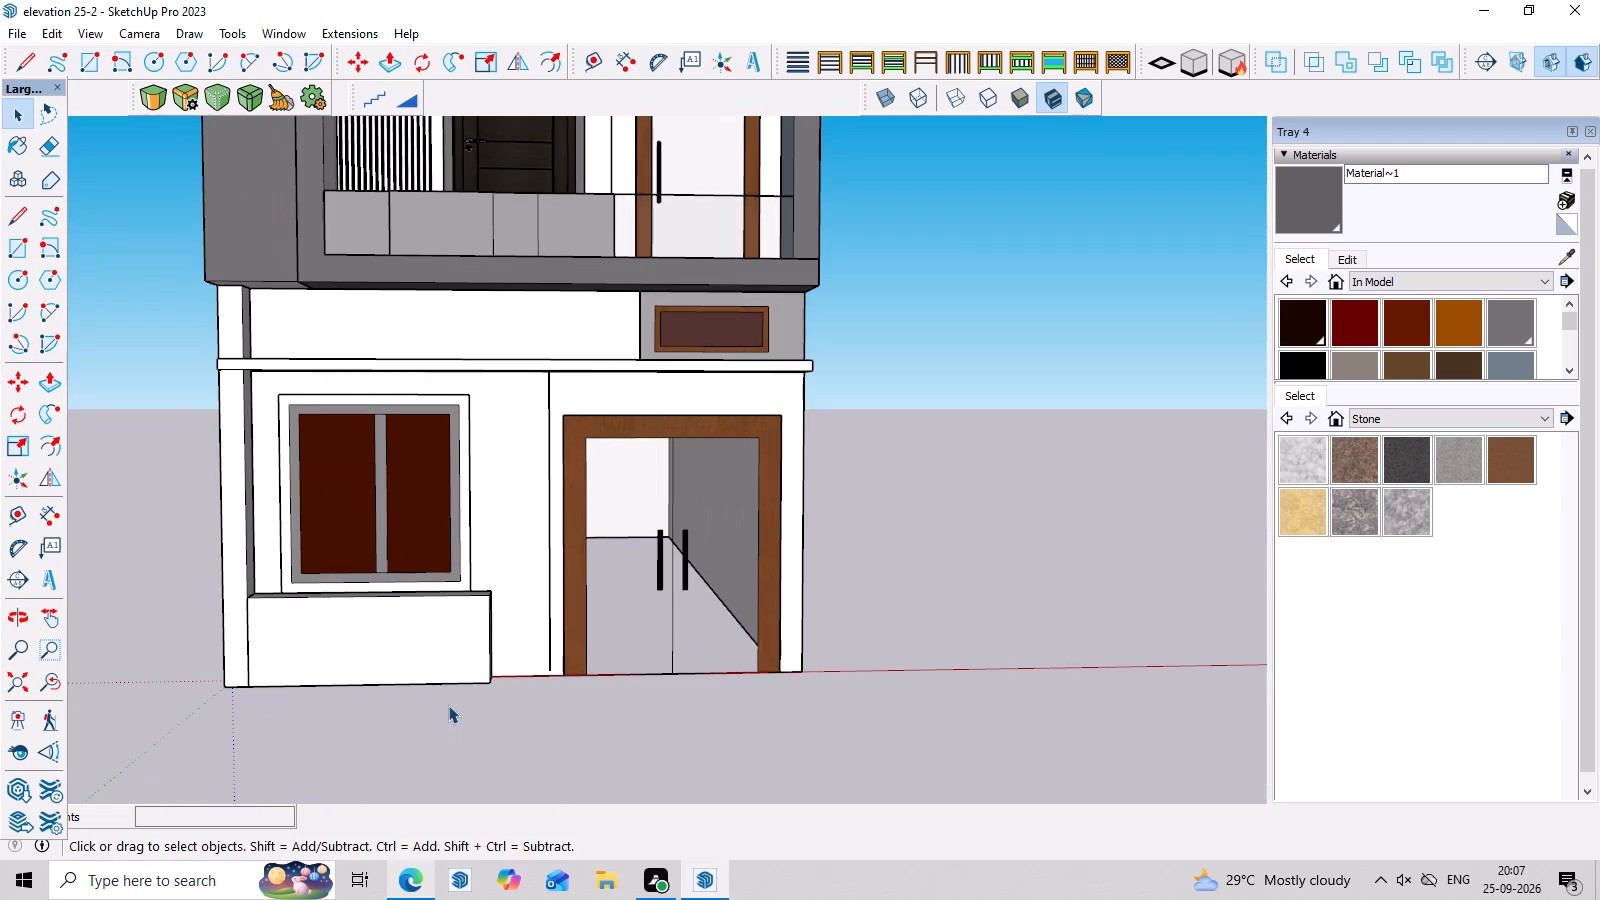
{"action": "middle_click_drag", "start_coordinate": [448, 705], "coordinate": [436, 765]}
{"action": "scroll", "coordinate": [727, 656], "scroll_direction": "up", "scroll_amount": 4}
{"action": "scroll", "coordinate": [736, 626], "scroll_direction": "down", "scroll_amount": 9}
{"action": "middle_click_drag", "start_coordinate": [762, 617], "coordinate": [771, 576]}
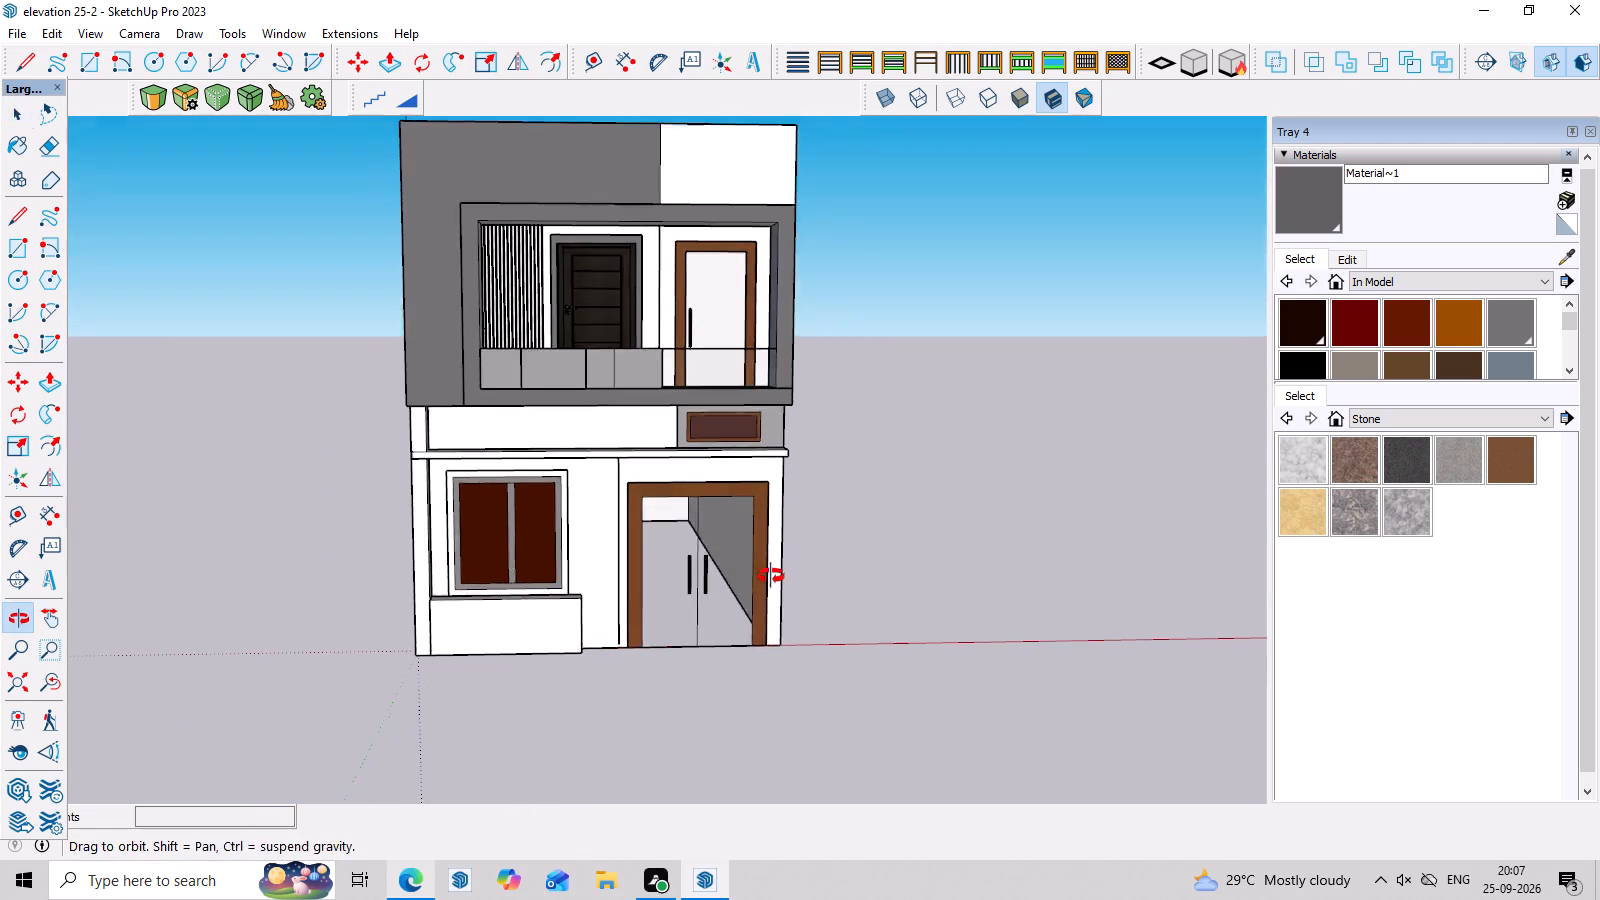
{"action": "middle_click_drag", "start_coordinate": [771, 576], "coordinate": [775, 545]}
{"action": "scroll", "coordinate": [653, 314], "scroll_direction": "up", "scroll_amount": 4}
{"action": "scroll", "coordinate": [645, 254], "scroll_direction": "down", "scroll_amount": 4}
{"action": "middle_click", "coordinate": [684, 289]}
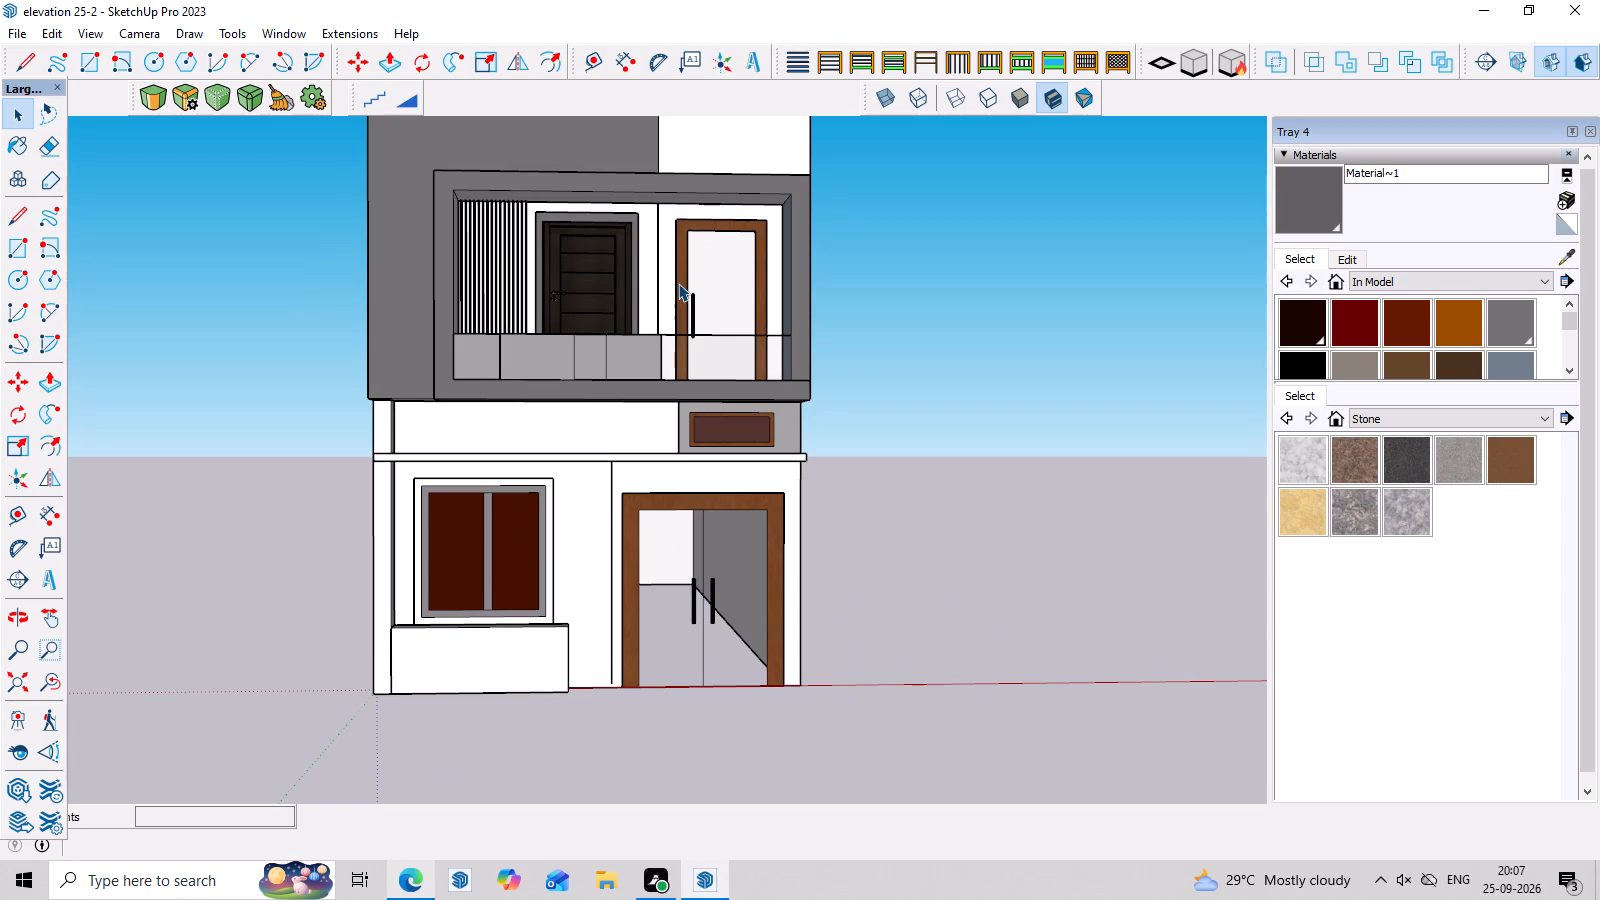
{"action": "scroll", "coordinate": [678, 283], "scroll_direction": "down", "scroll_amount": 7}
{"action": "scroll", "coordinate": [744, 183], "scroll_direction": "up", "scroll_amount": 6}
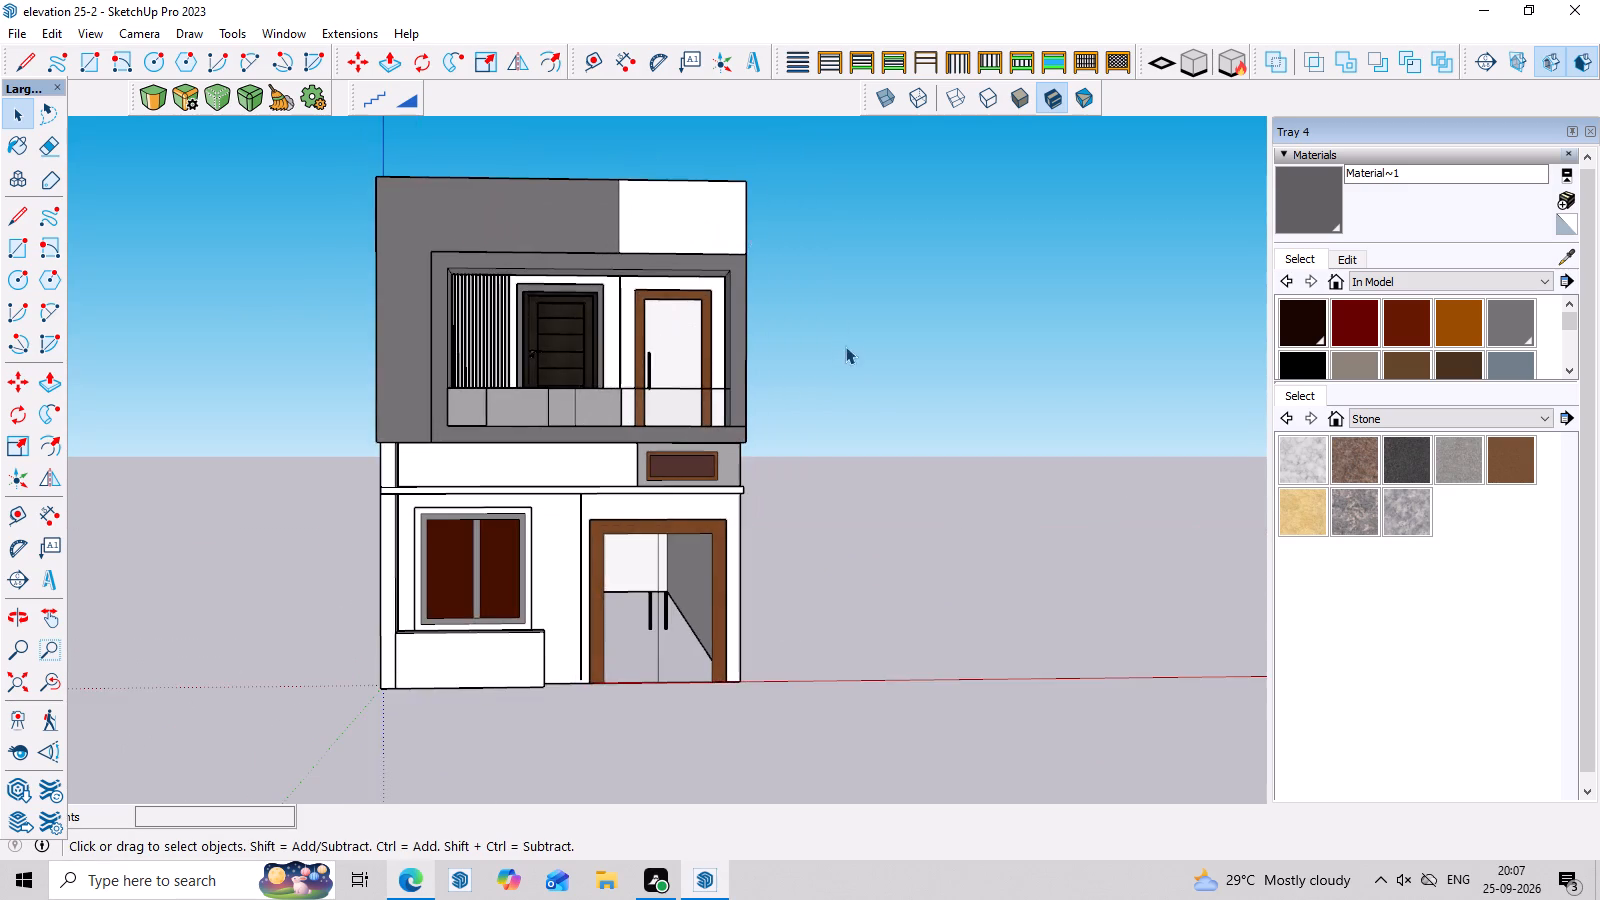
{"action": "middle_click_drag", "start_coordinate": [846, 348], "coordinate": [846, 432]}
{"action": "scroll", "coordinate": [846, 432], "scroll_direction": "up", "scroll_amount": 3}
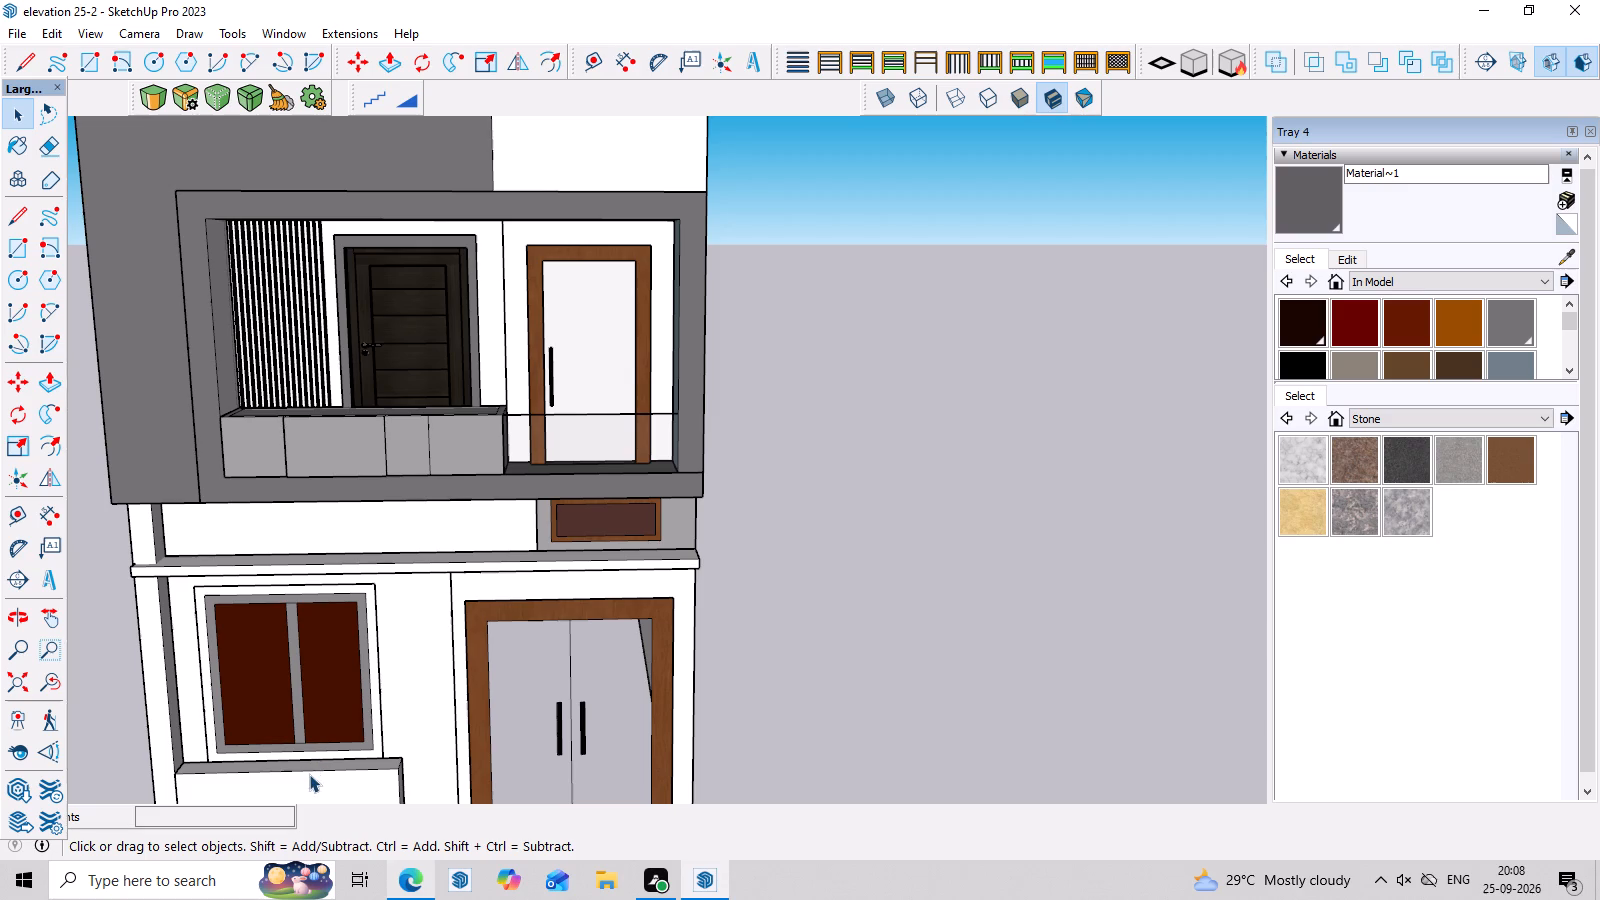
Examine the house from above at a distance and its front facade again from closer up.
{"action": "scroll", "coordinate": [273, 747], "scroll_direction": "down", "scroll_amount": 6}
{"action": "middle_click_drag", "start_coordinate": [286, 705], "coordinate": [294, 667]}
{"action": "scroll", "coordinate": [295, 665], "scroll_direction": "down", "scroll_amount": 3}
{"action": "scroll", "coordinate": [295, 665], "scroll_direction": "up", "scroll_amount": 3}
{"action": "scroll", "coordinate": [295, 665], "scroll_direction": "down", "scroll_amount": 3}
{"action": "middle_click_drag", "start_coordinate": [295, 665], "coordinate": [302, 619]}
{"action": "scroll", "coordinate": [302, 619], "scroll_direction": "up", "scroll_amount": 1}
{"action": "scroll", "coordinate": [302, 619], "scroll_direction": "down", "scroll_amount": 7}
{"action": "middle_click_drag", "start_coordinate": [302, 619], "coordinate": [297, 648]}
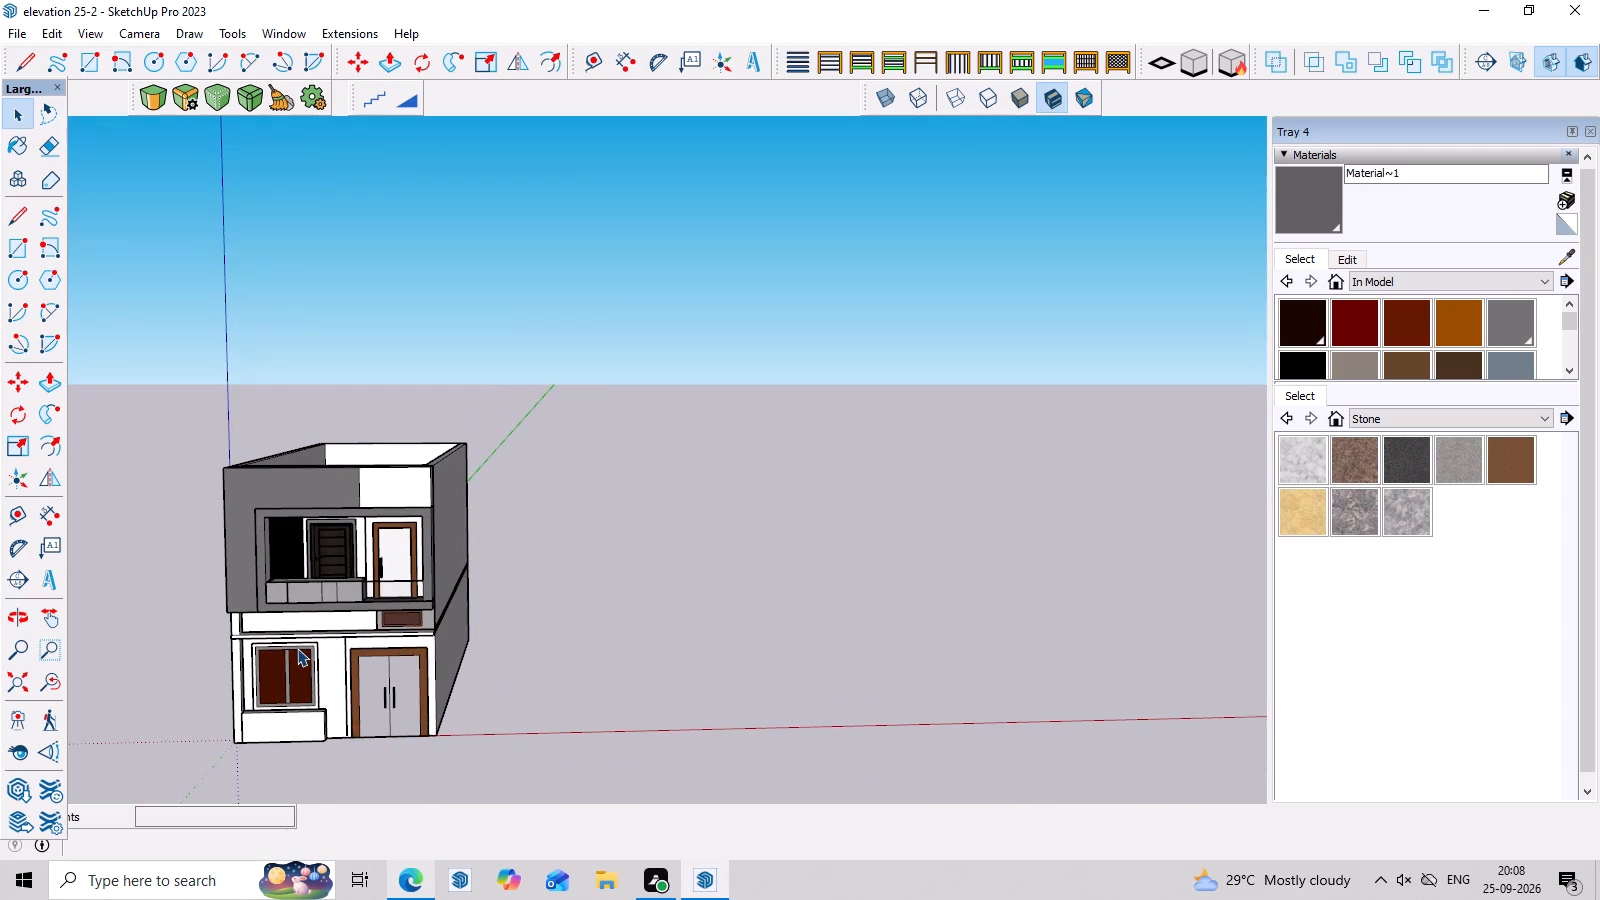
{"action": "scroll", "coordinate": [297, 648], "scroll_direction": "up", "scroll_amount": 2}
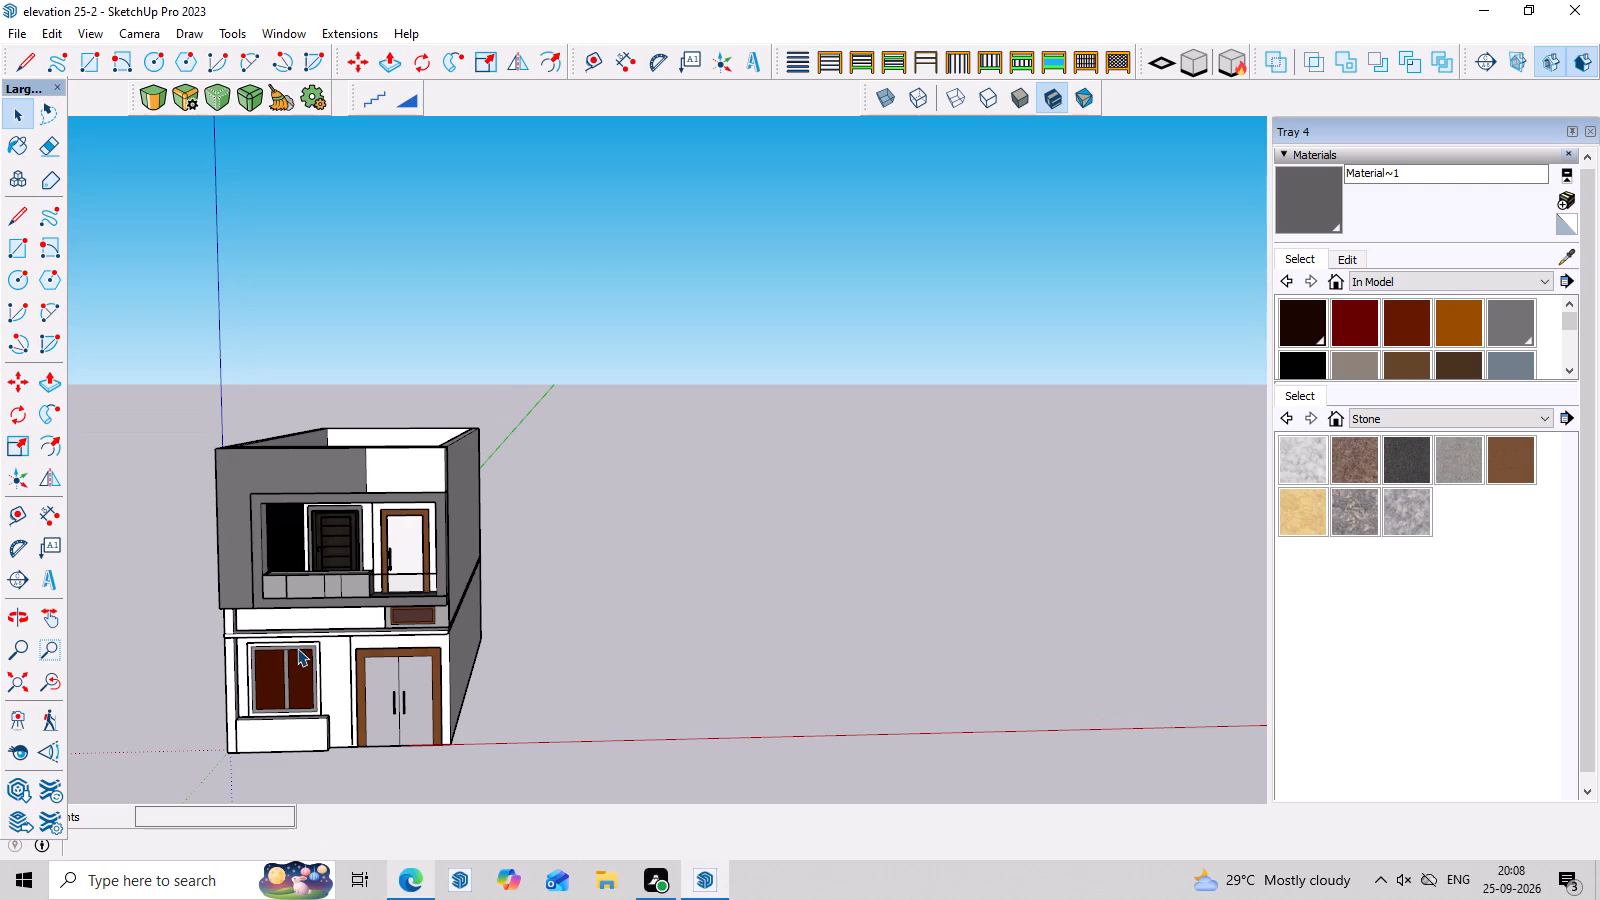
{"action": "scroll", "coordinate": [143, 447], "scroll_direction": "up", "scroll_amount": 3}
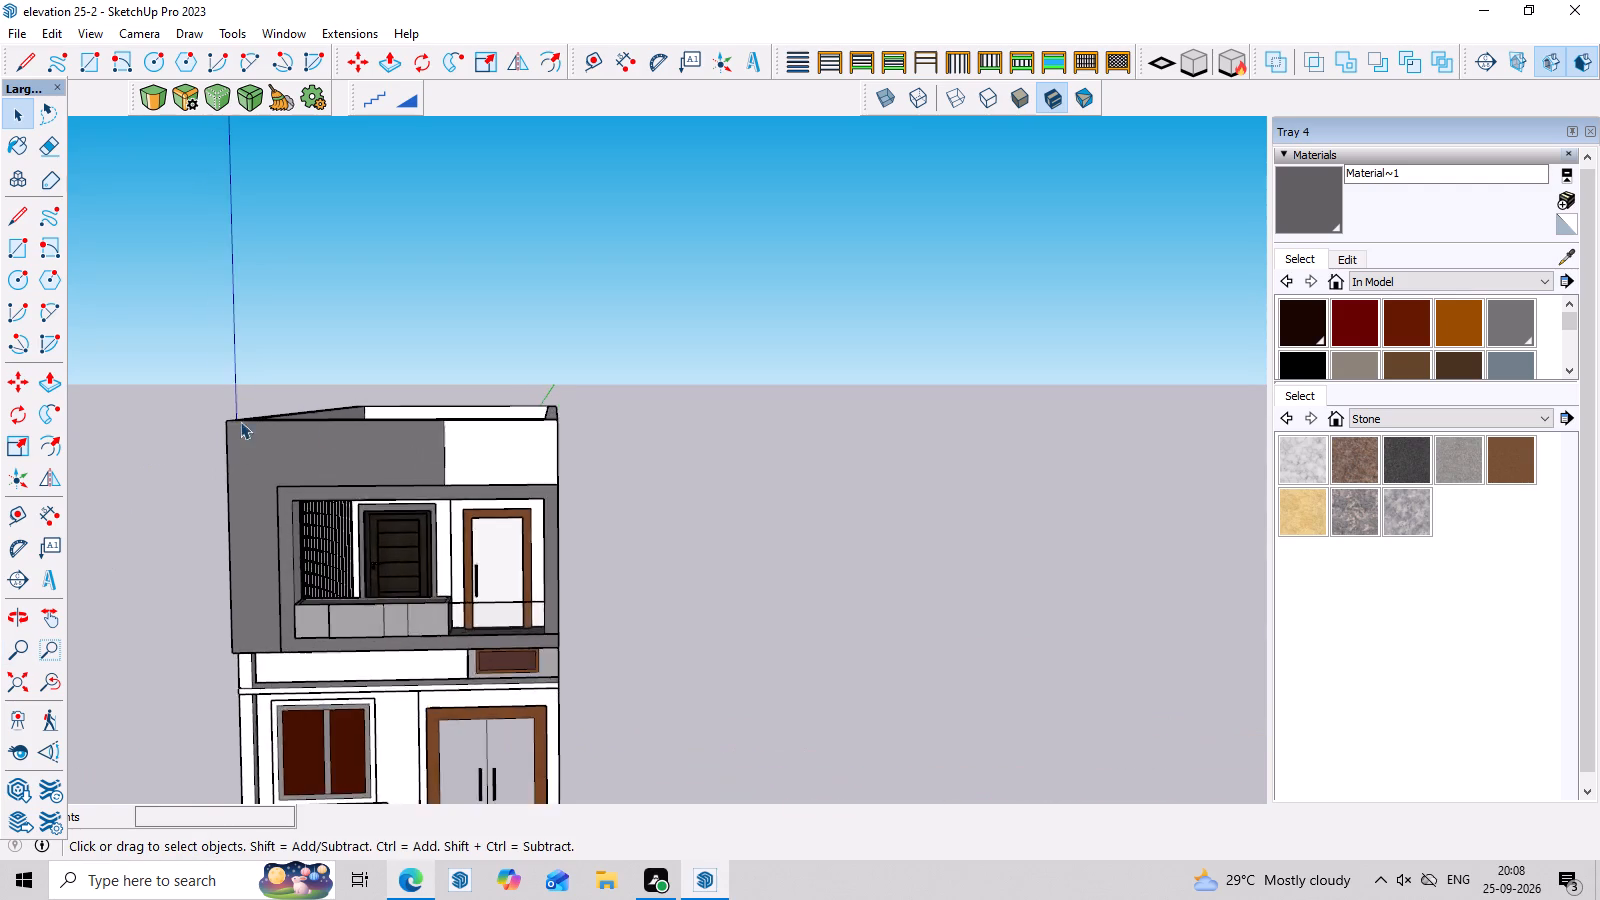
{"action": "scroll", "coordinate": [357, 412], "scroll_direction": "down", "scroll_amount": 9}
{"action": "scroll", "coordinate": [298, 619], "scroll_direction": "up", "scroll_amount": 13}
{"action": "middle_click_drag", "start_coordinate": [815, 445], "coordinate": [831, 511]}
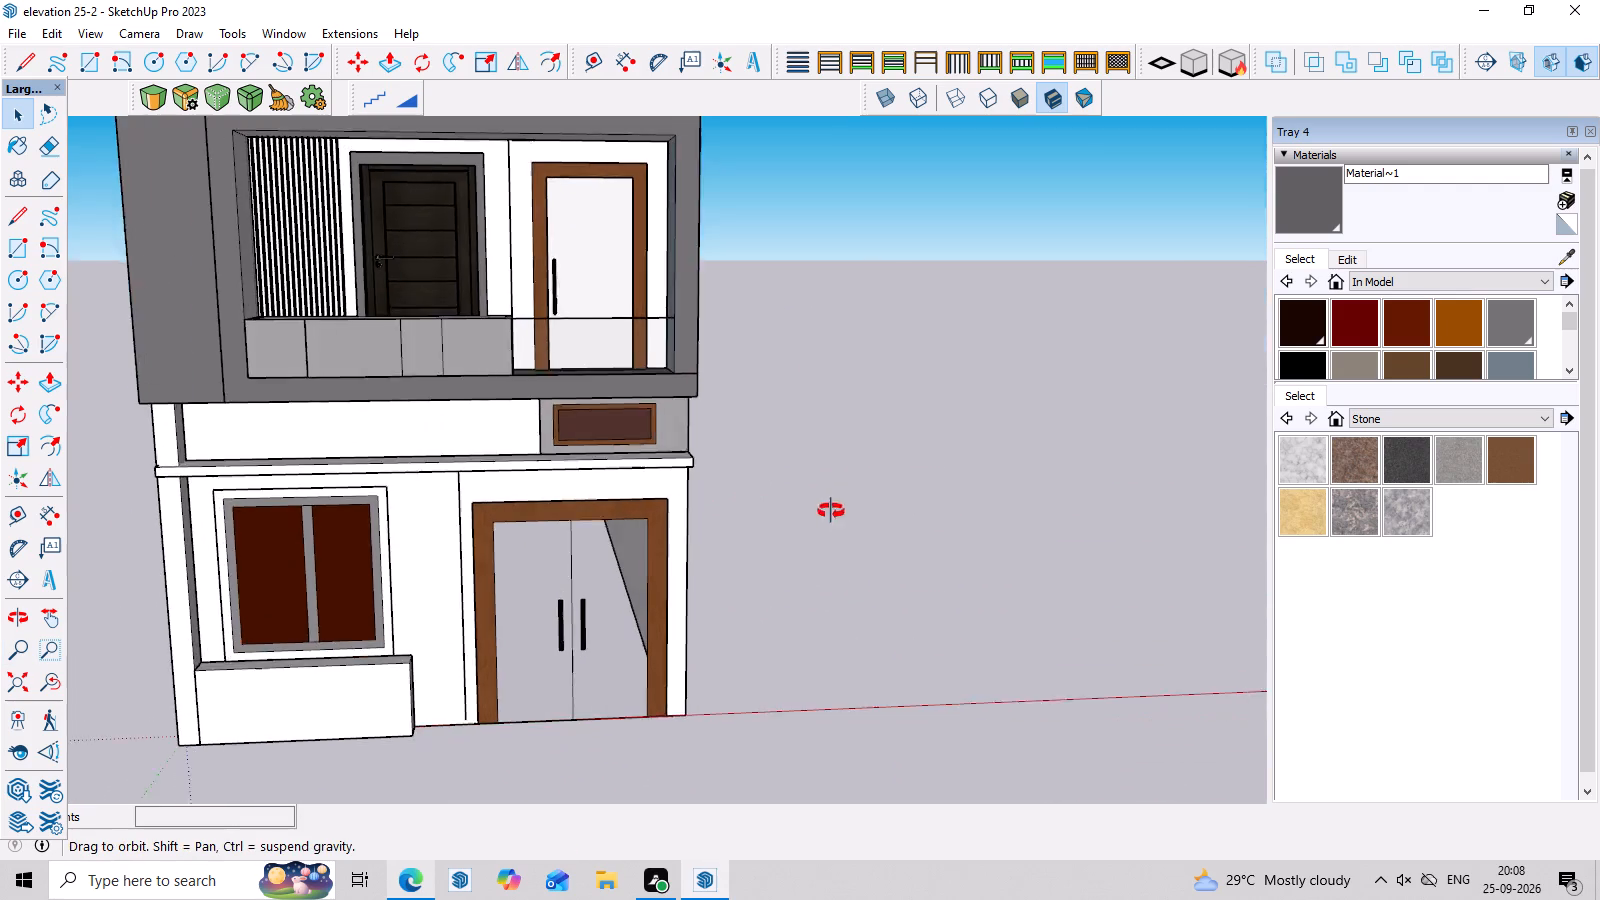
{"action": "middle_click_drag", "start_coordinate": [831, 511], "coordinate": [834, 528]}
{"action": "scroll", "coordinate": [814, 529], "scroll_direction": "down", "scroll_amount": 9}
{"action": "middle_click_drag", "start_coordinate": [686, 590], "coordinate": [687, 558]}
{"action": "scroll", "coordinate": [671, 517], "scroll_direction": "up", "scroll_amount": 2}
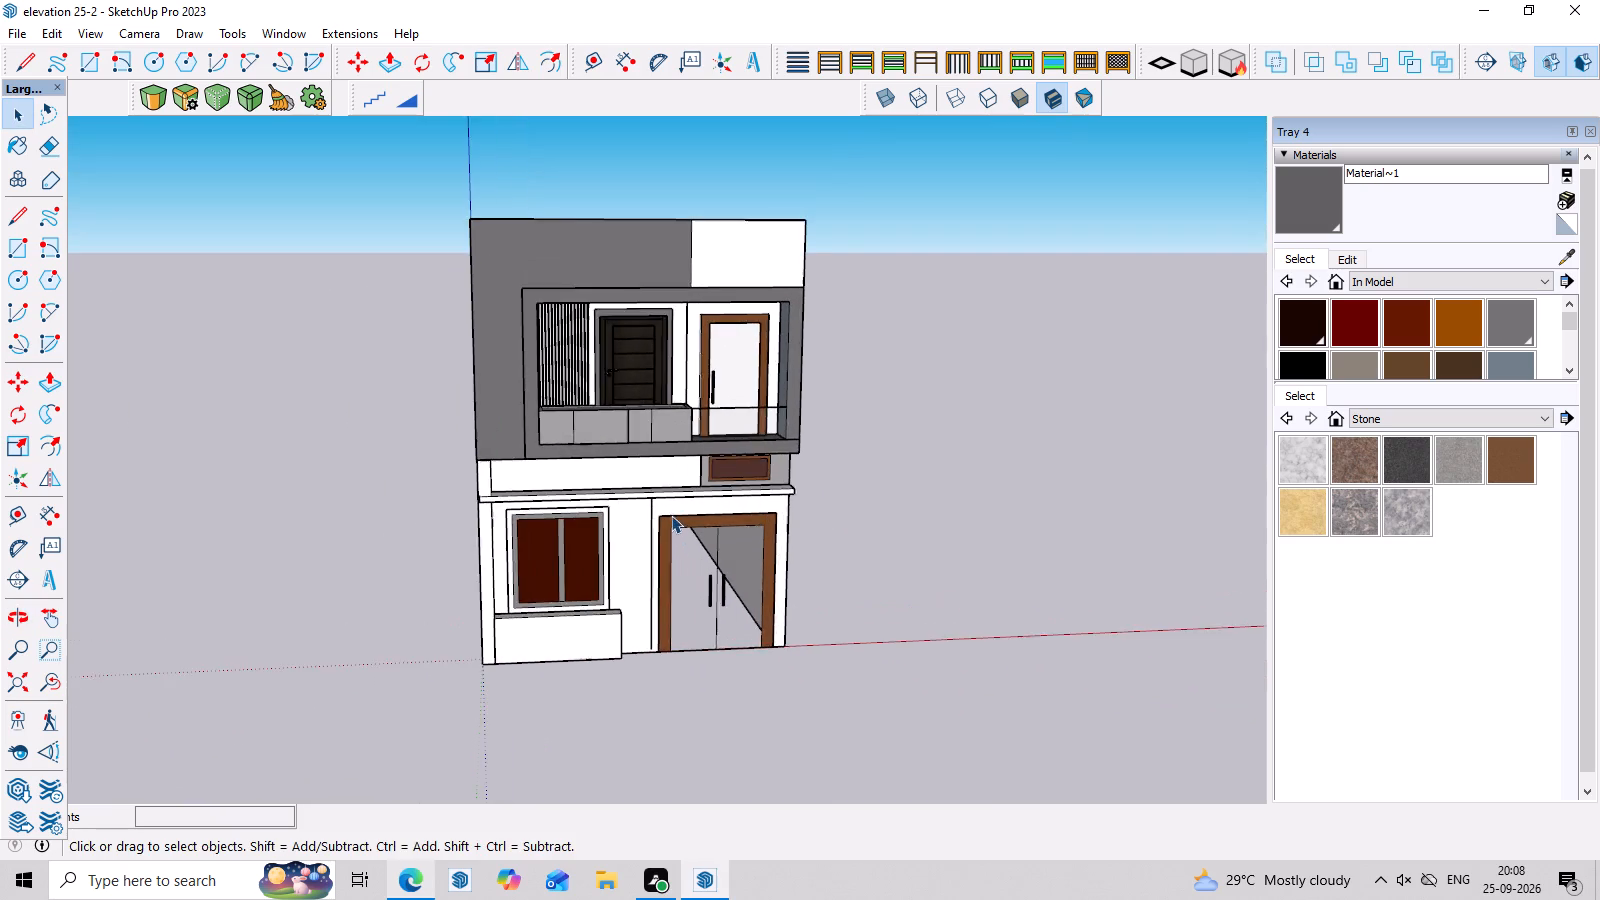
{"action": "scroll", "coordinate": [671, 515], "scroll_direction": "up", "scroll_amount": 5}
{"action": "middle_click_drag", "start_coordinate": [761, 524], "coordinate": [761, 464]}
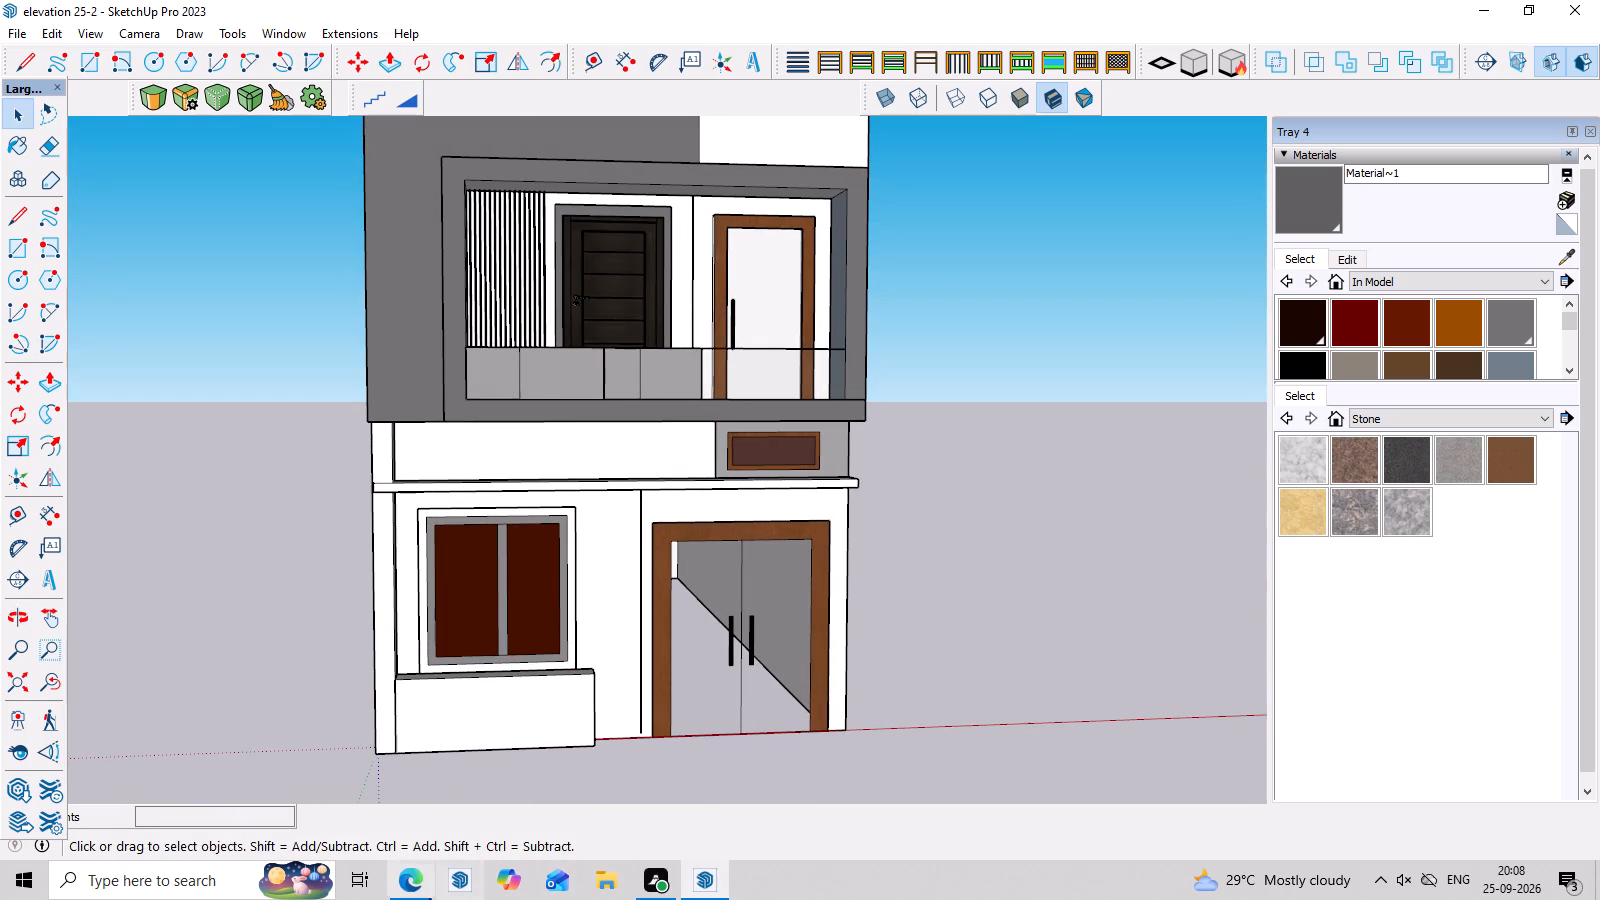
Switch to 3D Warehouse in Microsoft Edge and clear the gate query from the model search.
{"action": "left_click", "coordinate": [429, 893]}
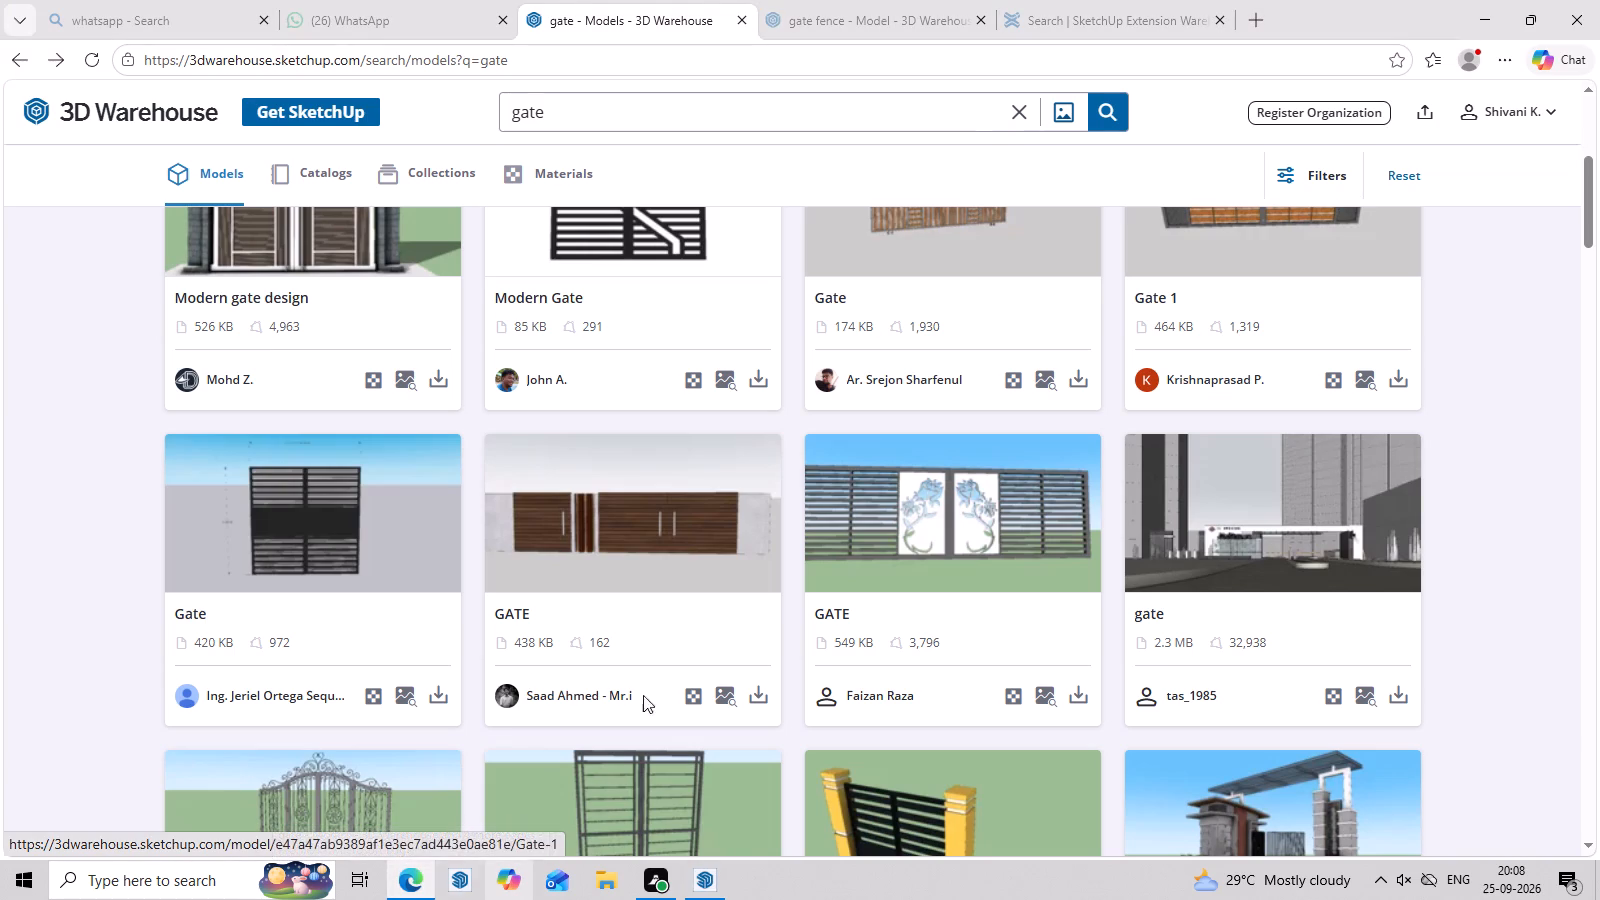
{"action": "left_click", "coordinate": [666, 112]}
{"action": "key", "text": "BackSpace"}
{"action": "key", "text": "BackSpace"}
{"action": "key", "text": "BackSpace"}
{"action": "key", "text": "BackSpace"}
{"action": "key", "text": "BackSpace"}
{"action": "key", "text": "BackSpace"}
{"action": "key", "text": "BackSpace"}
{"action": "key", "text": "BackSpace"}
{"action": "key", "text": "BackSpace"}
{"action": "key", "text": "BackSpace"}
{"action": "key", "text": "BackSpace"}
{"action": "key", "text": "BackSpace"}
{"action": "key", "text": "BackSpace"}
{"action": "key", "text": "BackSpace"}
{"action": "key", "text": "BackSpace"}
{"action": "key", "text": "BackSpace"}
{"action": "key", "text": "BackSpace"}
{"action": "key", "text": "BackSpace"}
{"action": "key", "text": "BackSpace"}
{"action": "key", "text": "BackSpace"}
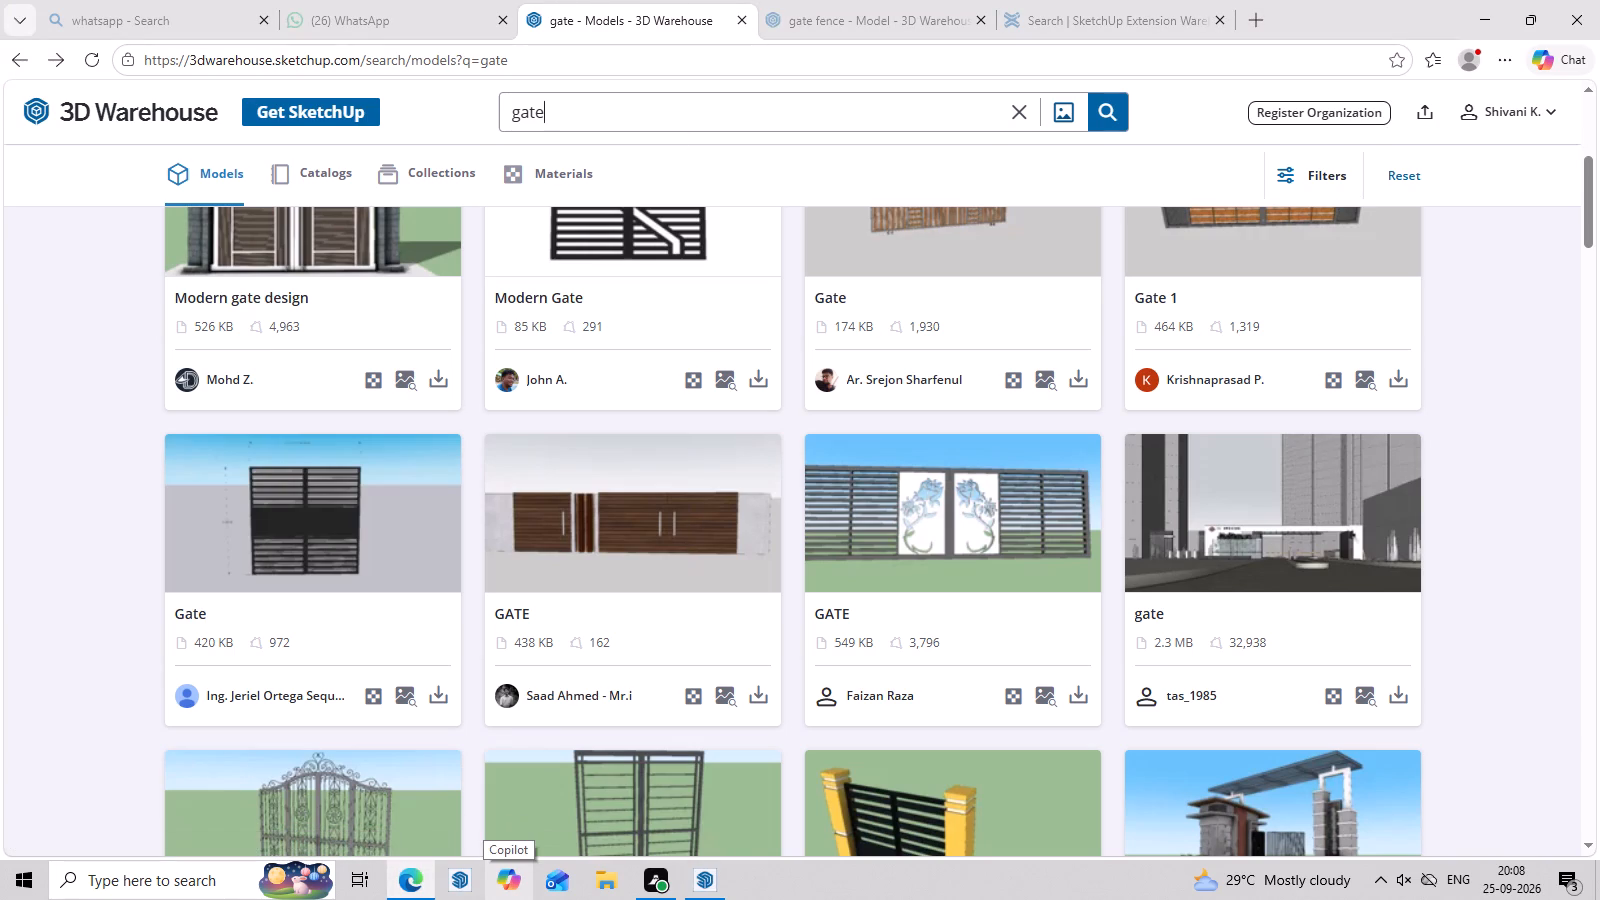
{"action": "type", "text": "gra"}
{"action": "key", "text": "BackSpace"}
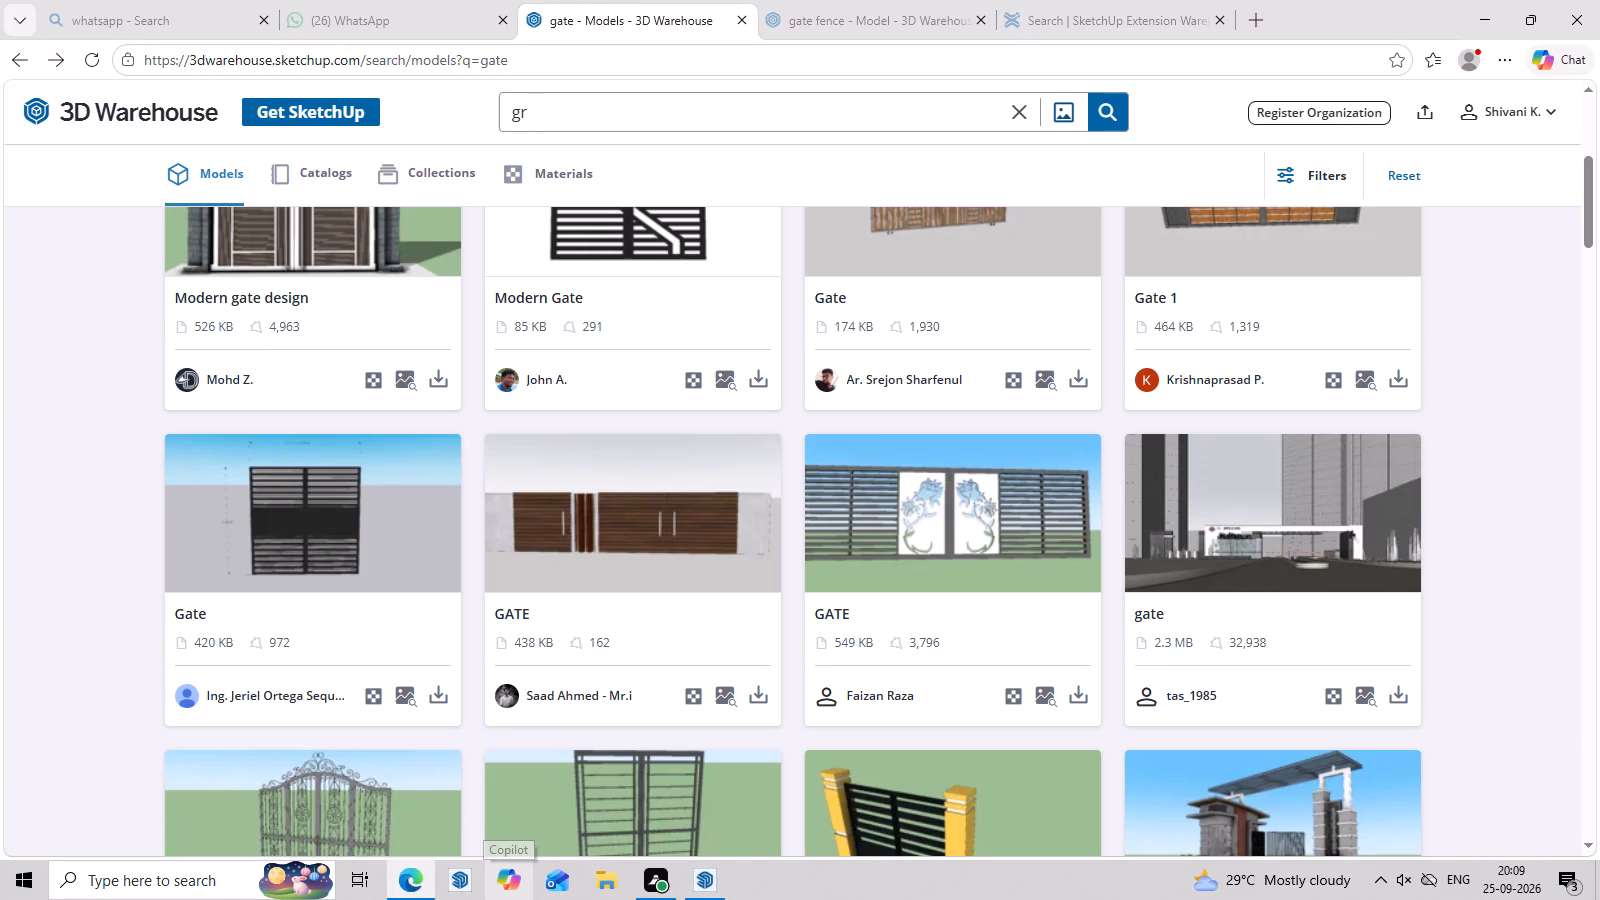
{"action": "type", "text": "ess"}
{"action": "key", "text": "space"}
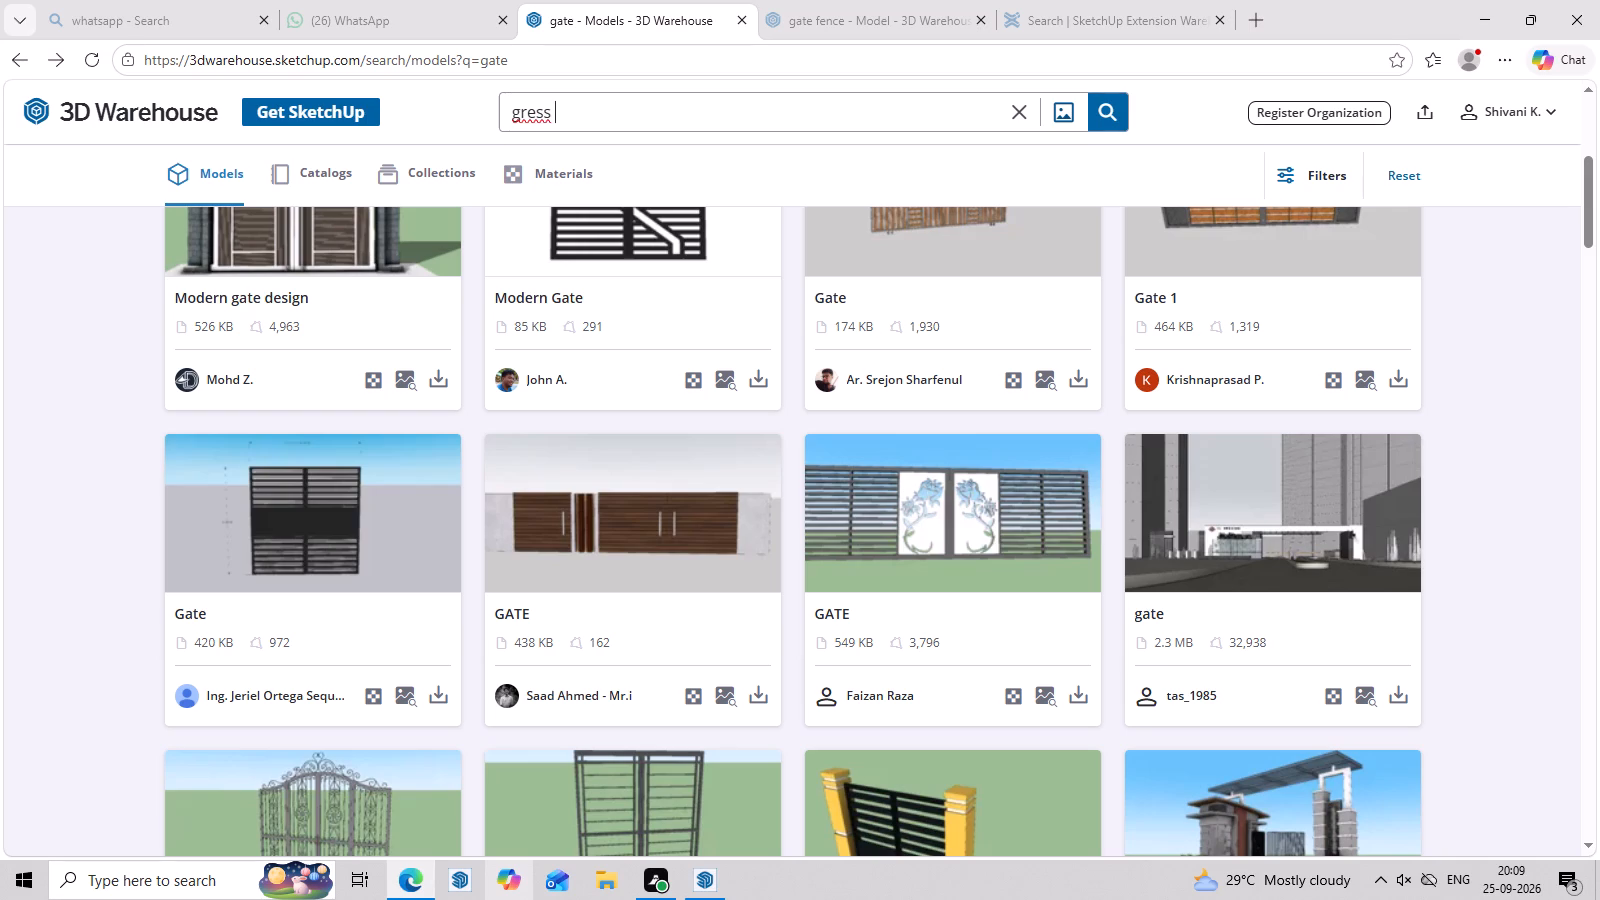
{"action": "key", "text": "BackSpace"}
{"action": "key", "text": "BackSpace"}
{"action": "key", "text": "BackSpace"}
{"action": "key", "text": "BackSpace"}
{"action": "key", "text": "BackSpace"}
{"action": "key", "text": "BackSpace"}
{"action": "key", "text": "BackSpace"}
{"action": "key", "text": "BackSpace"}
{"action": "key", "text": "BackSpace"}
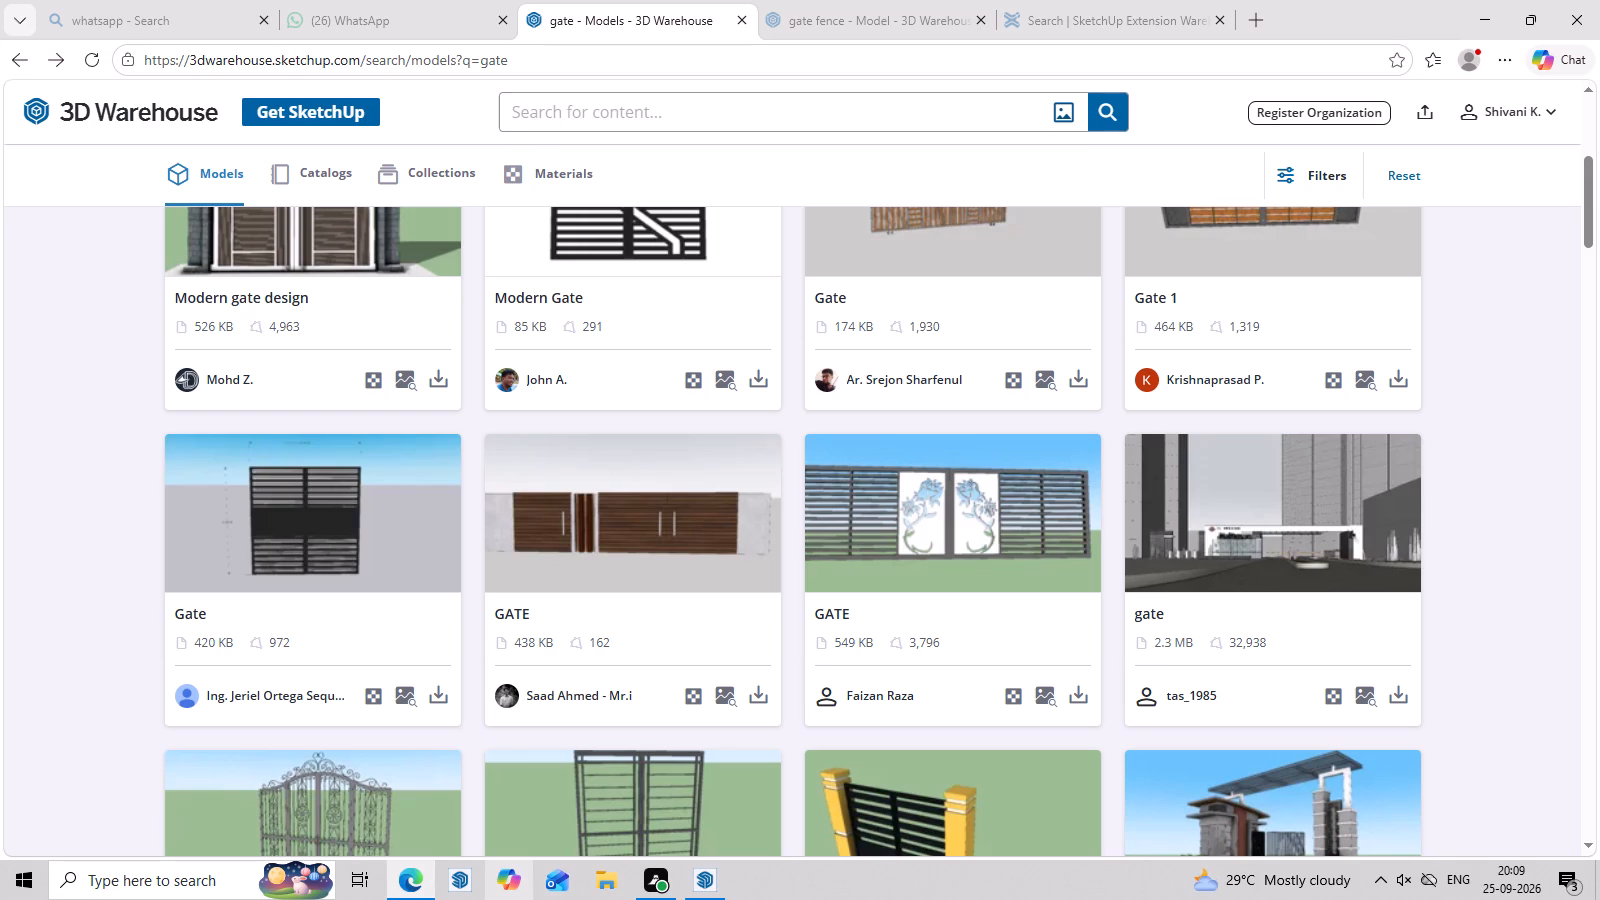
Search the 3D Warehouse models for grass flower.
{"action": "left_click", "coordinate": [717, 881]}
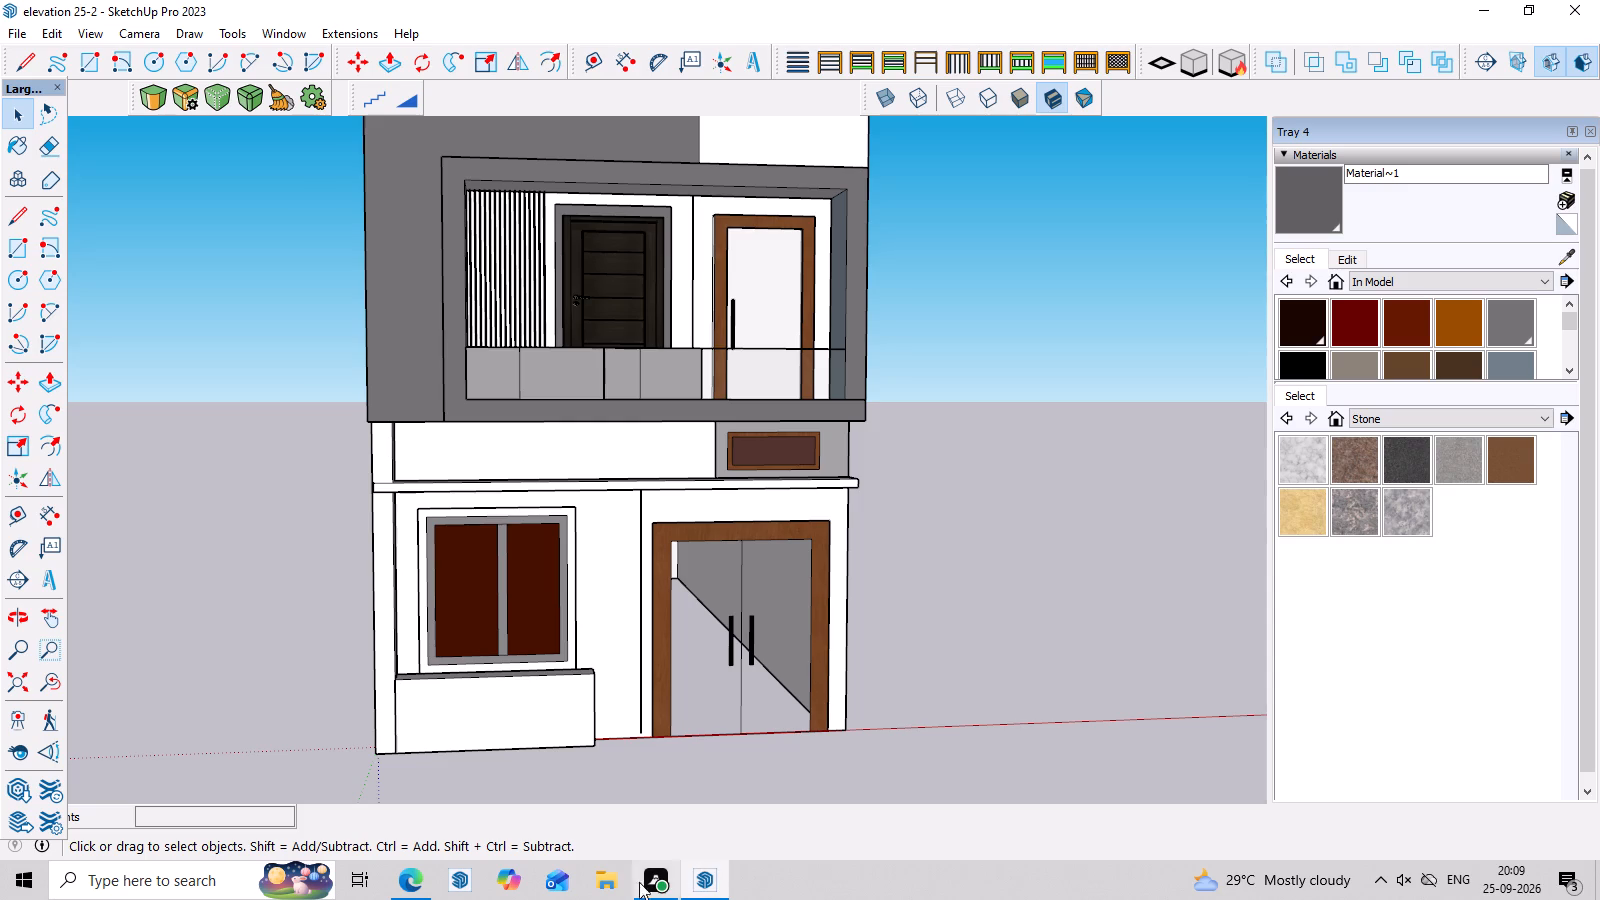
{"action": "left_click", "coordinate": [408, 874]}
{"action": "left_click", "coordinate": [570, 122]}
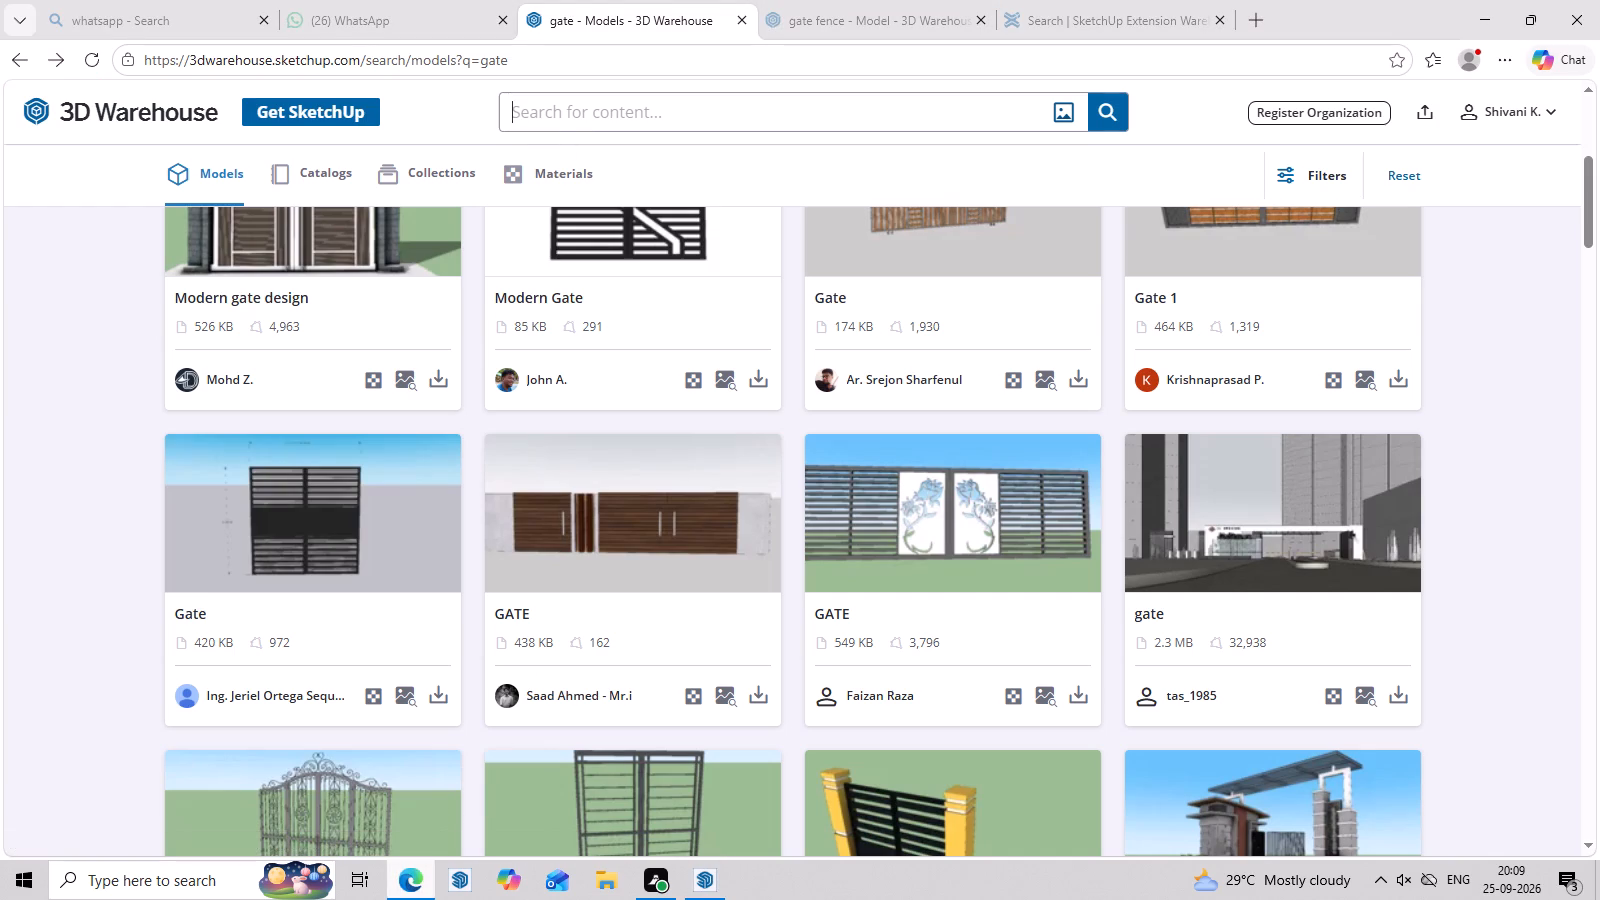
{"action": "type", "text": "grass"}
{"action": "key", "text": "space"}
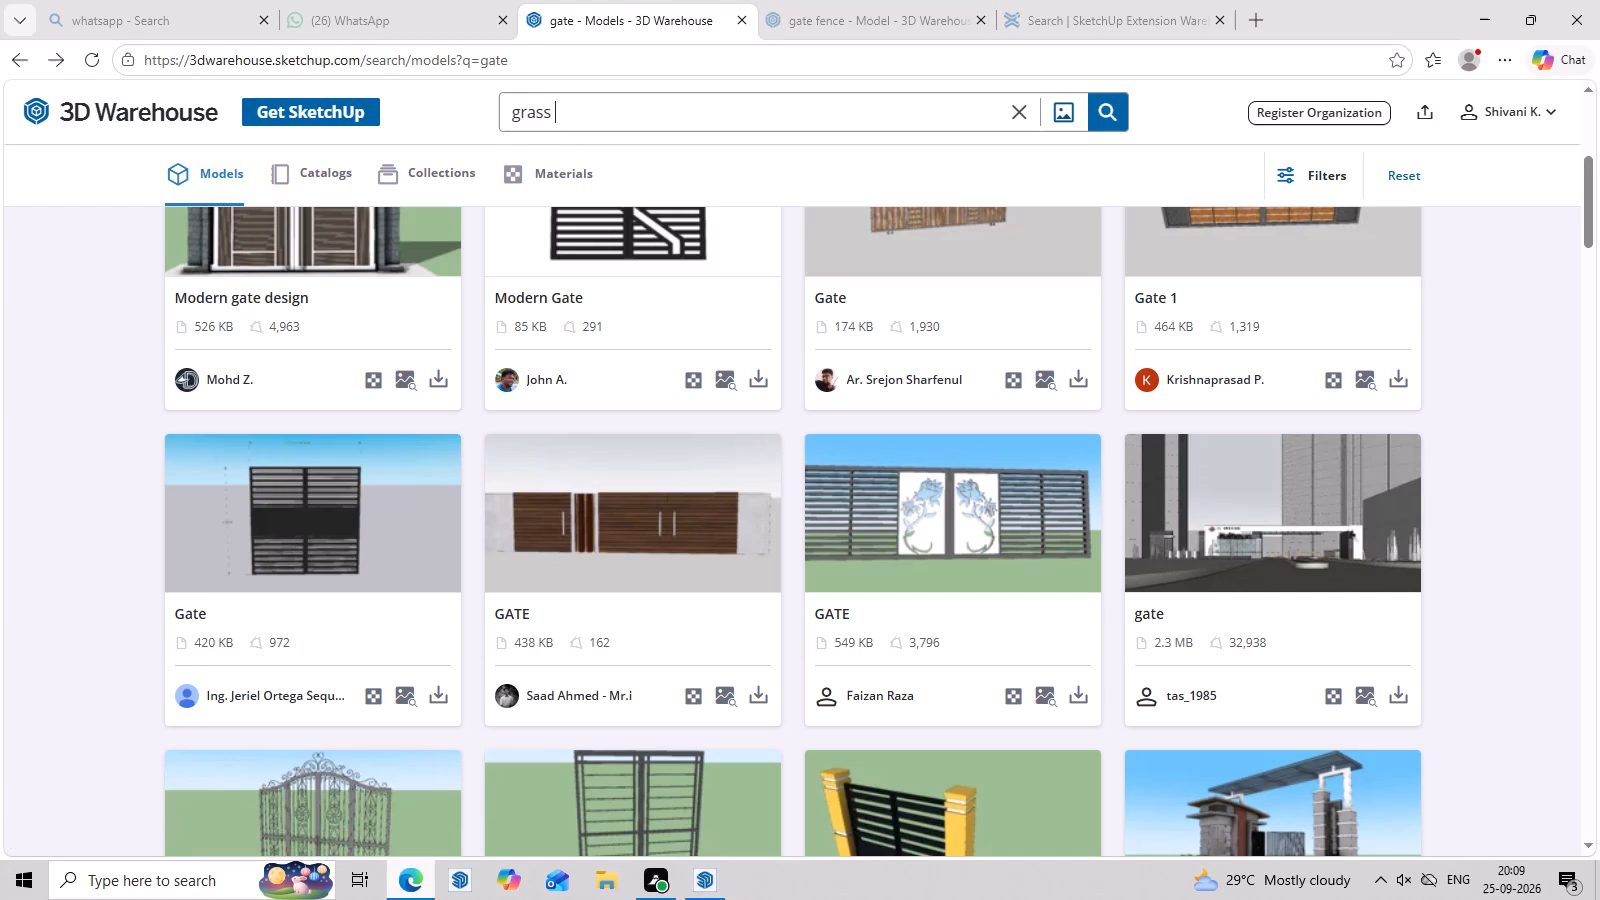
{"action": "type", "text": "flower"}
{"action": "key", "text": "Return"}
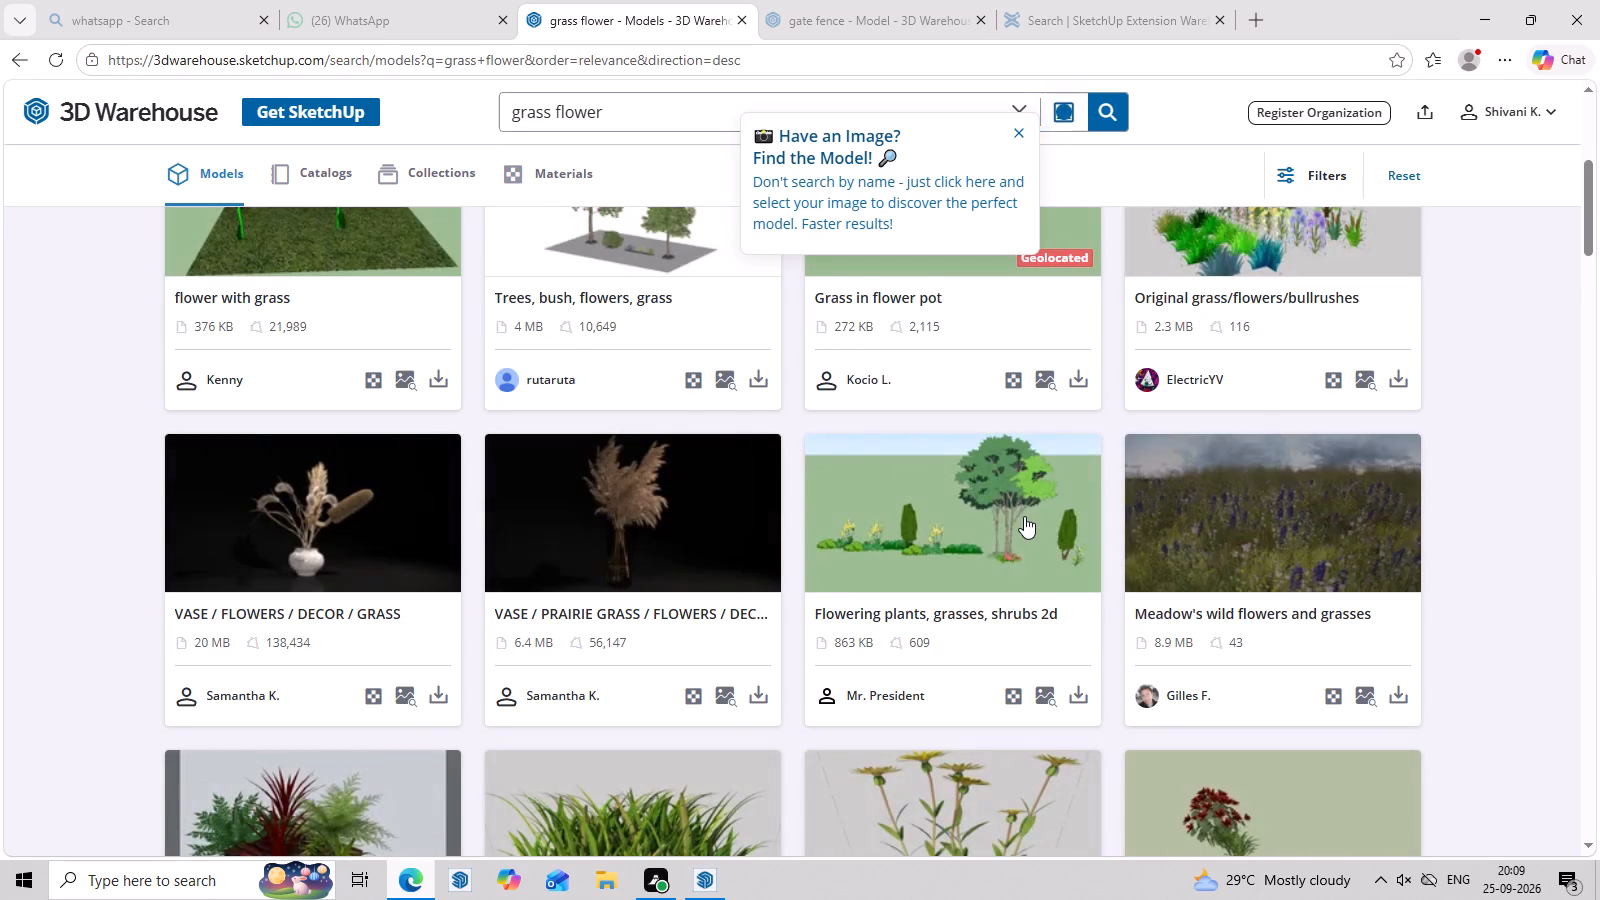
Browse the grass flower results for a planting model that suits the house front.
{"action": "scroll", "coordinate": [1028, 518], "scroll_direction": "up", "scroll_amount": 6}
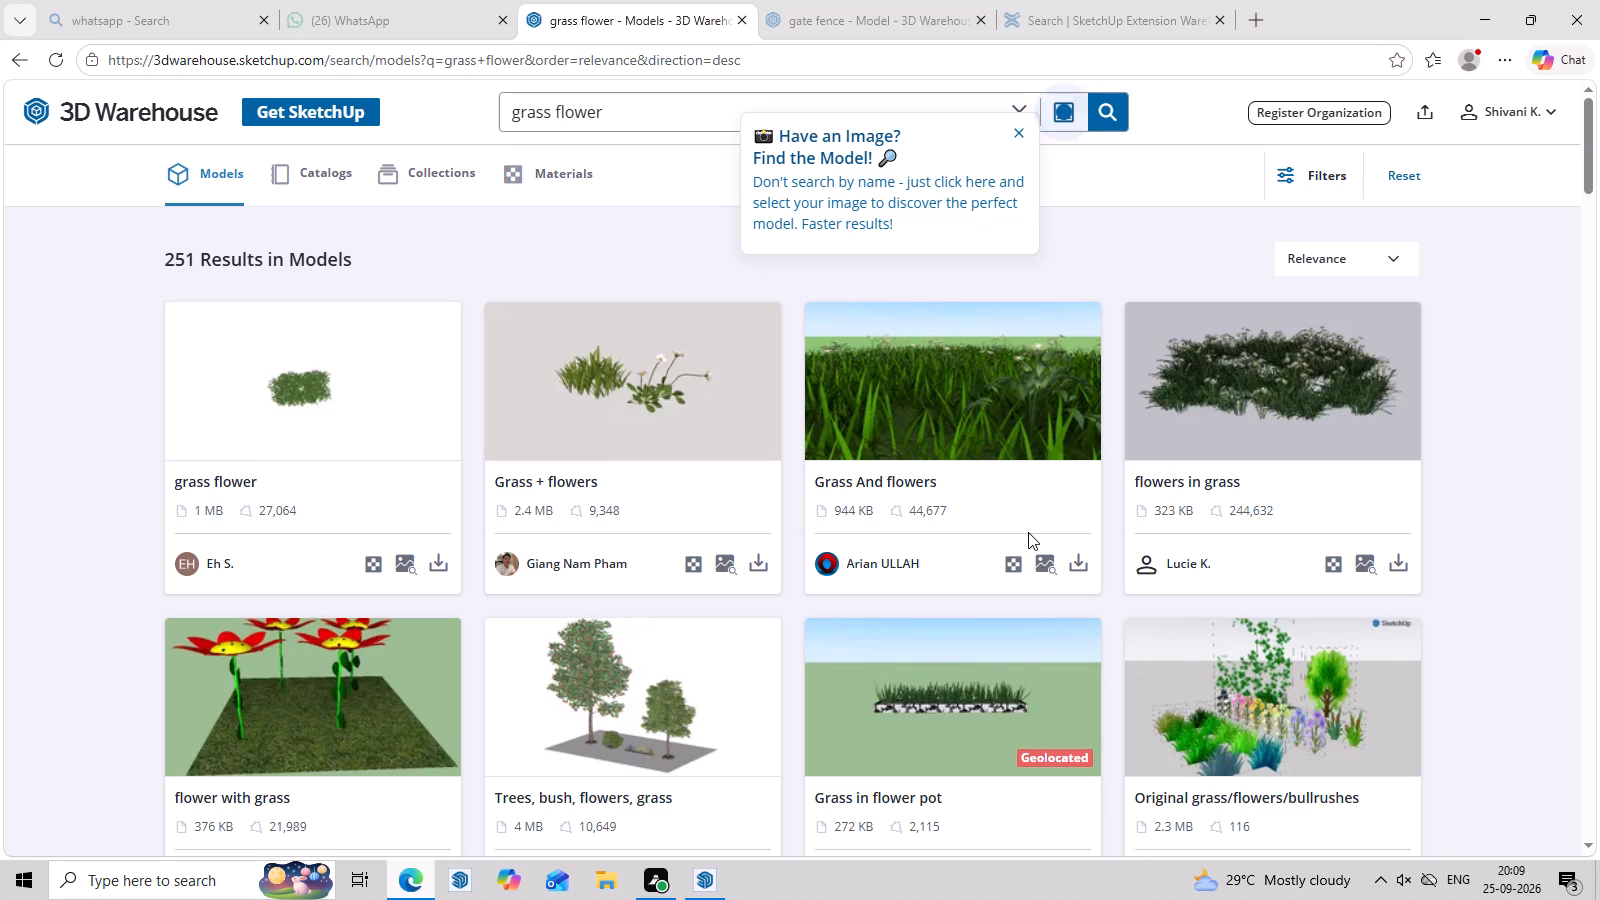
{"action": "scroll", "coordinate": [1028, 532], "scroll_direction": "down", "scroll_amount": 2}
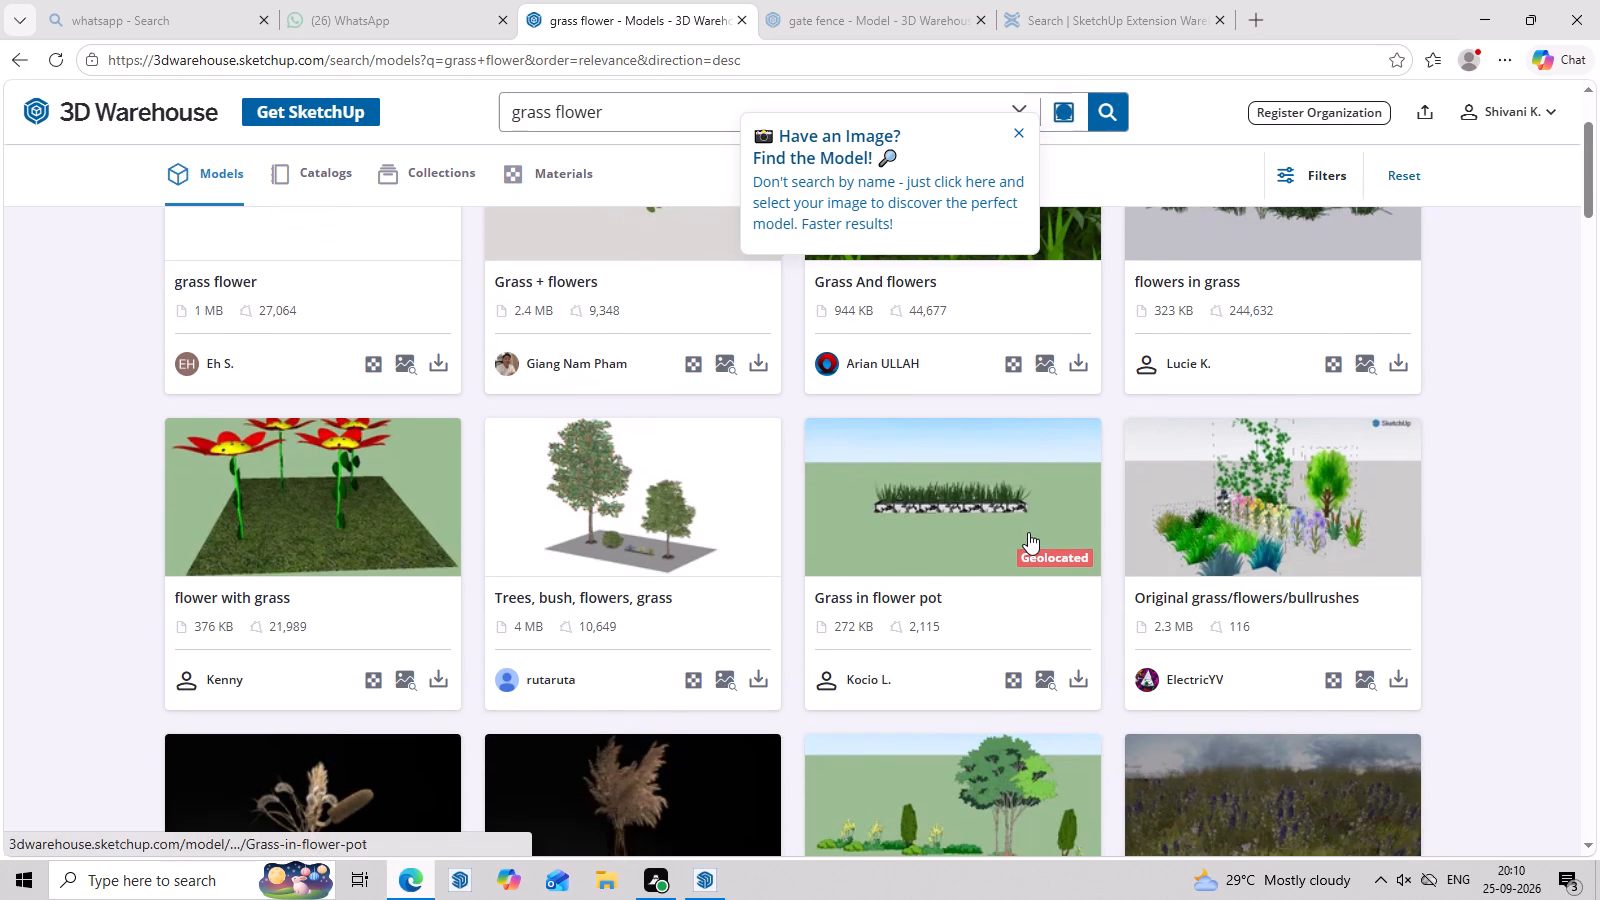
{"action": "scroll", "coordinate": [1027, 529], "scroll_direction": "down", "scroll_amount": 4}
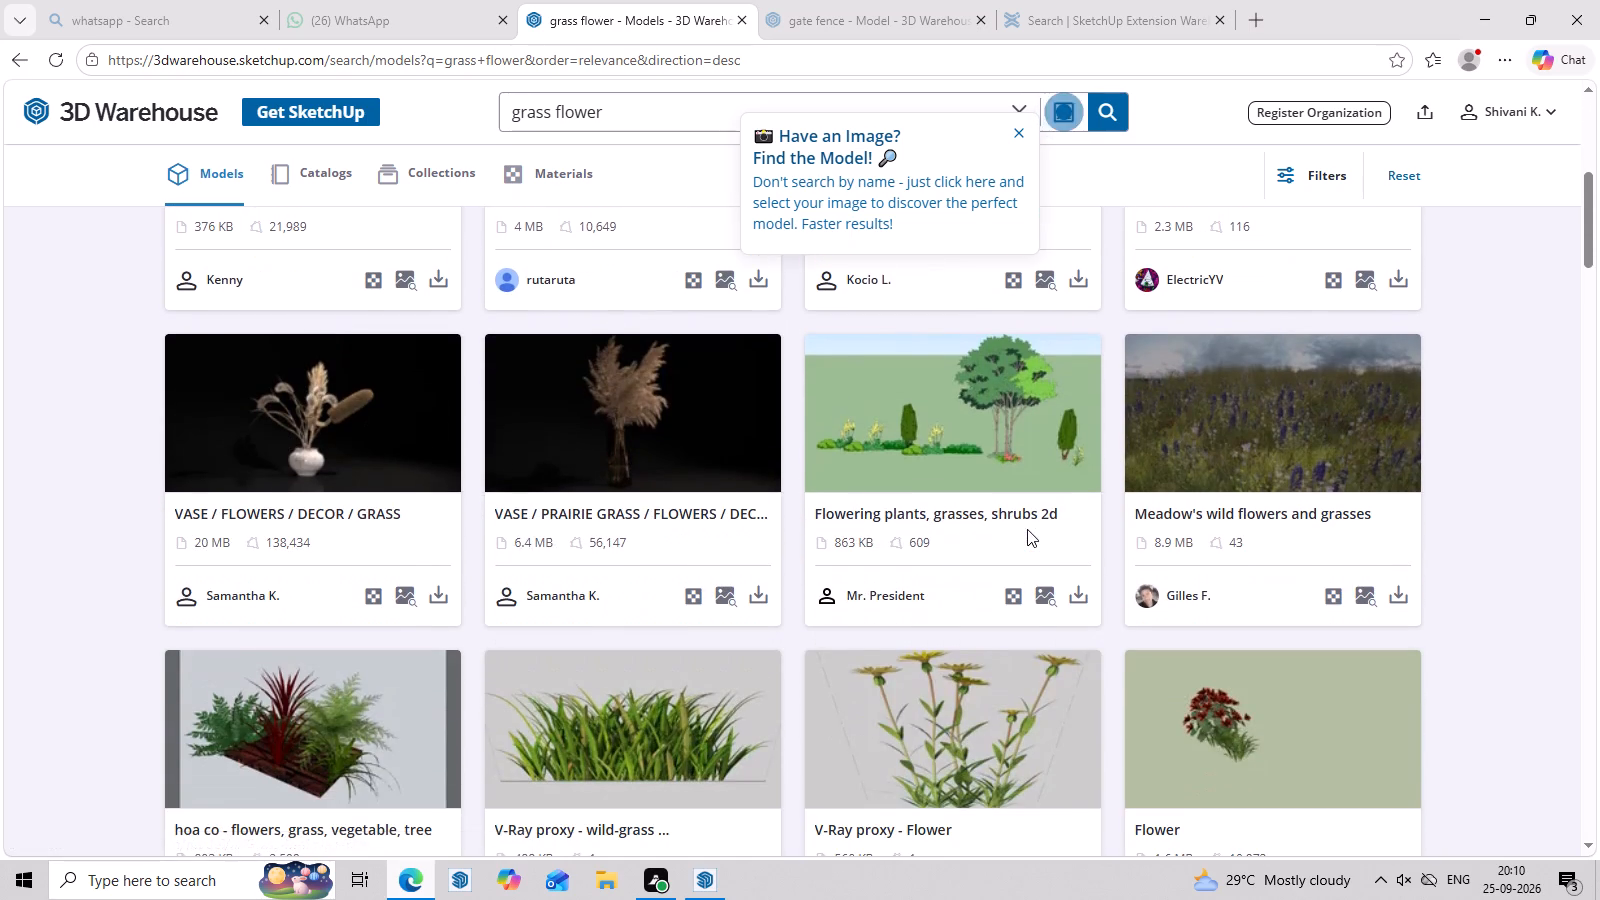
{"action": "scroll", "coordinate": [1027, 529], "scroll_direction": "down", "scroll_amount": 6}
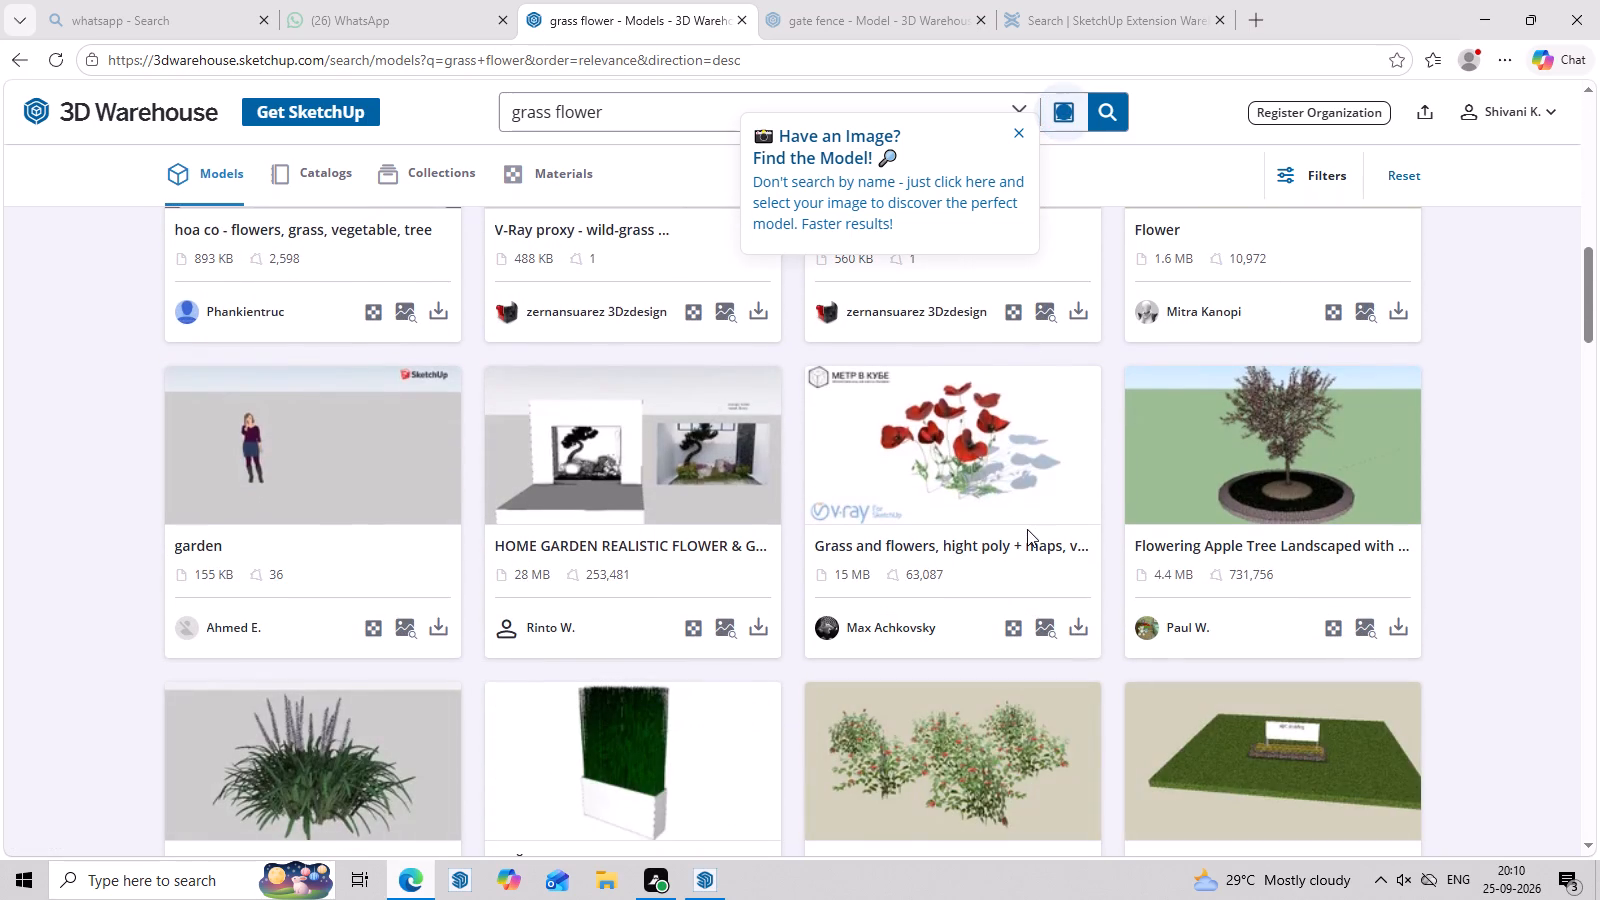
{"action": "scroll", "coordinate": [1027, 529], "scroll_direction": "down", "scroll_amount": 3}
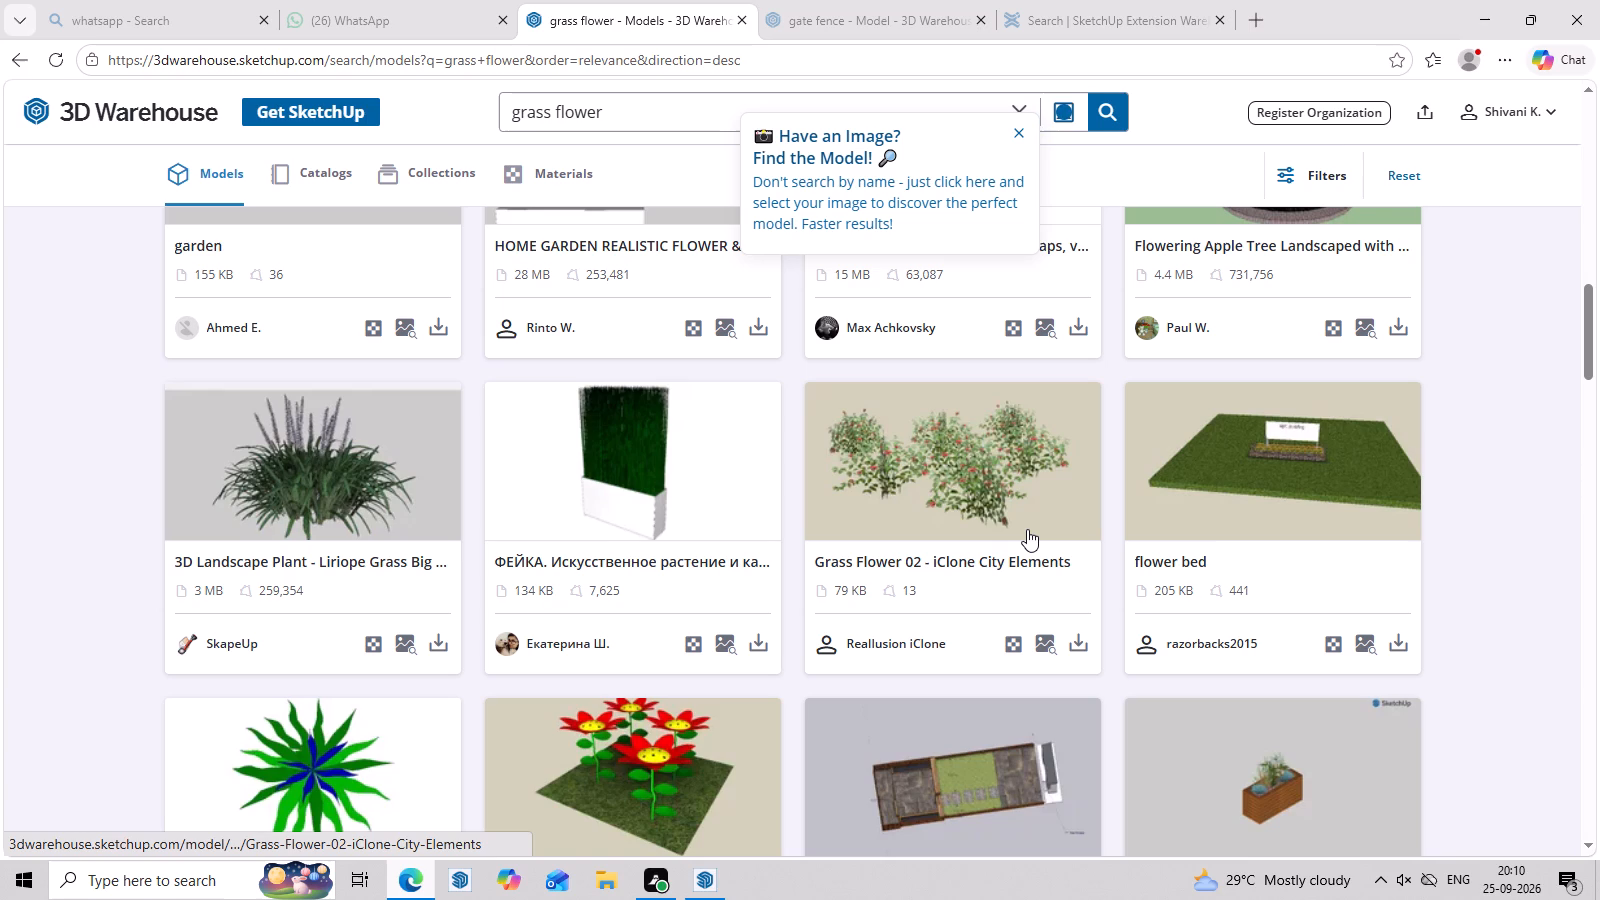
{"action": "scroll", "coordinate": [1017, 529], "scroll_direction": "down", "scroll_amount": 6}
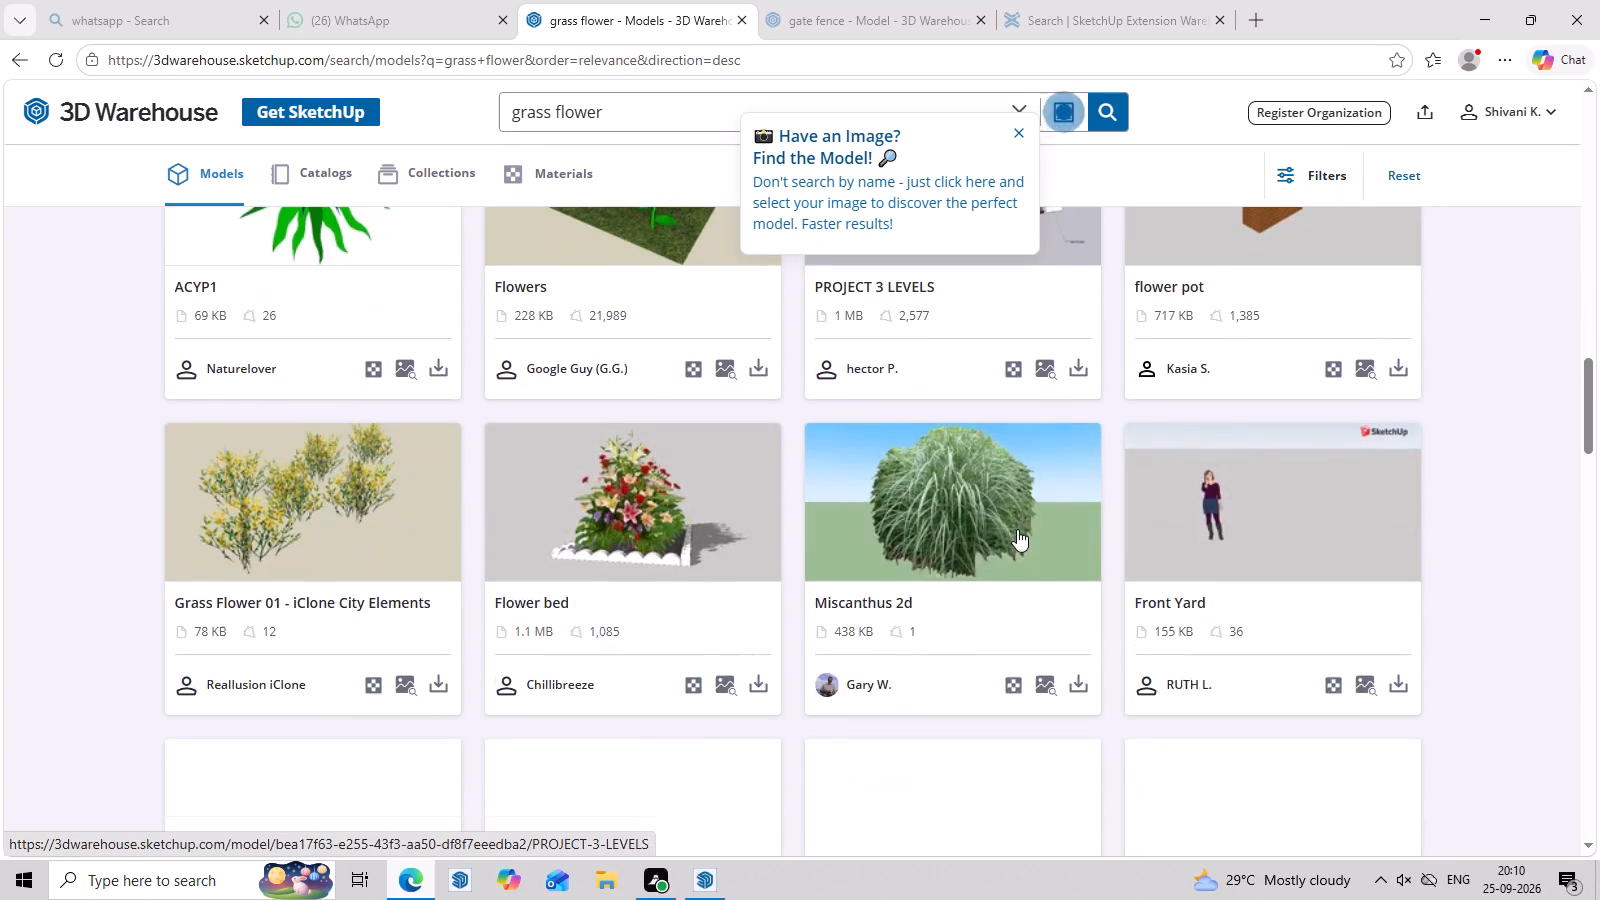
{"action": "scroll", "coordinate": [1017, 529], "scroll_direction": "down", "scroll_amount": 6}
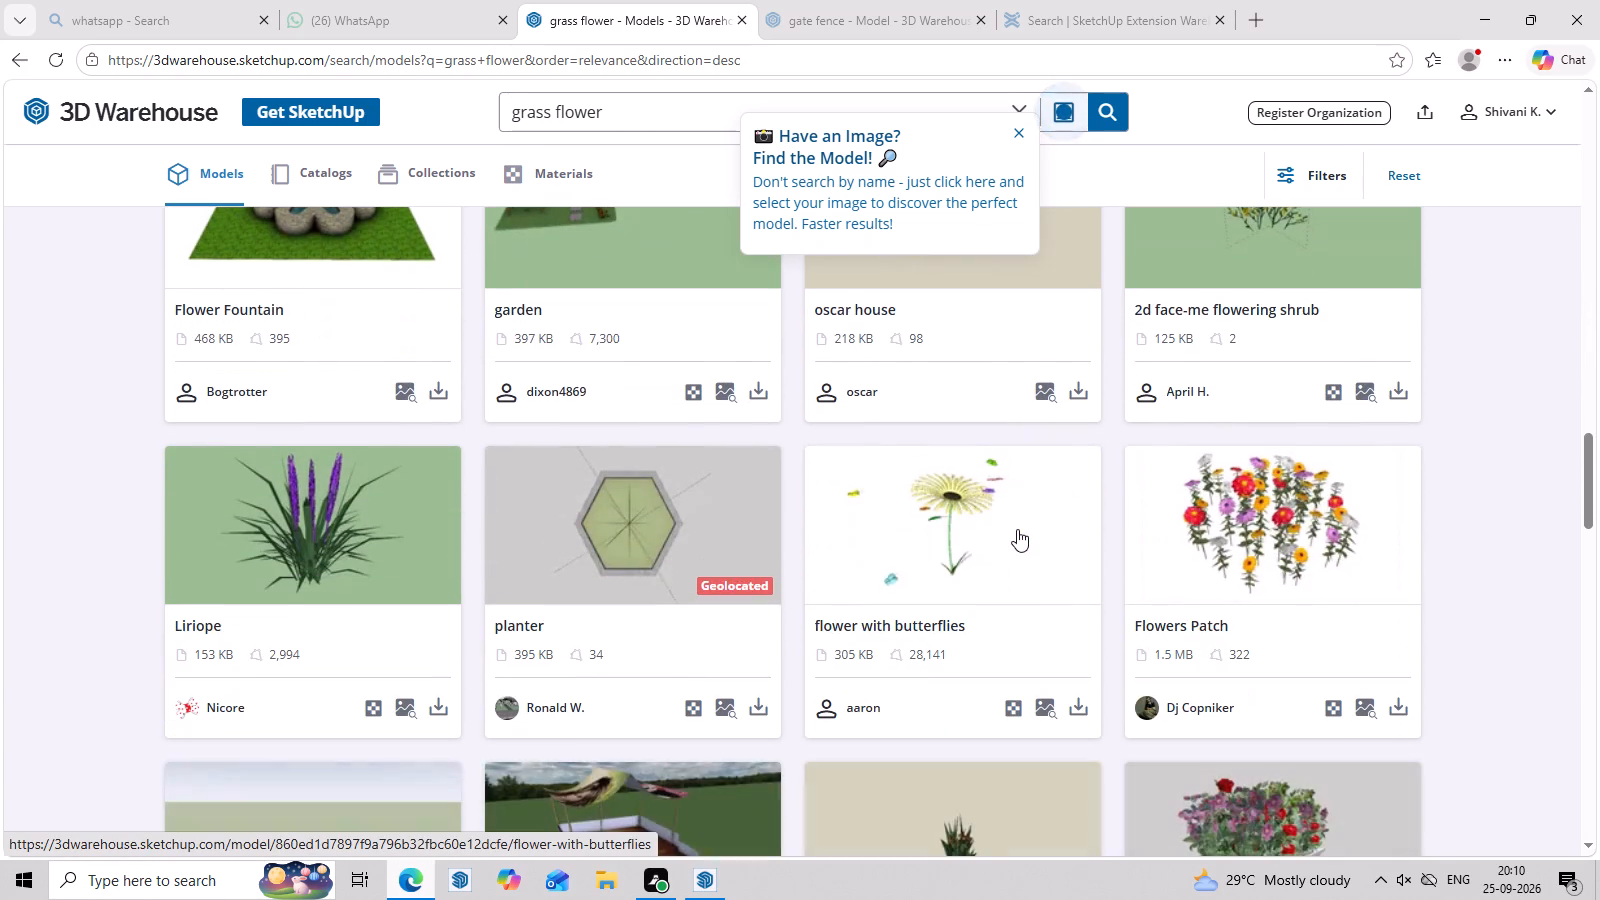
{"action": "scroll", "coordinate": [1017, 529], "scroll_direction": "up", "scroll_amount": 9}
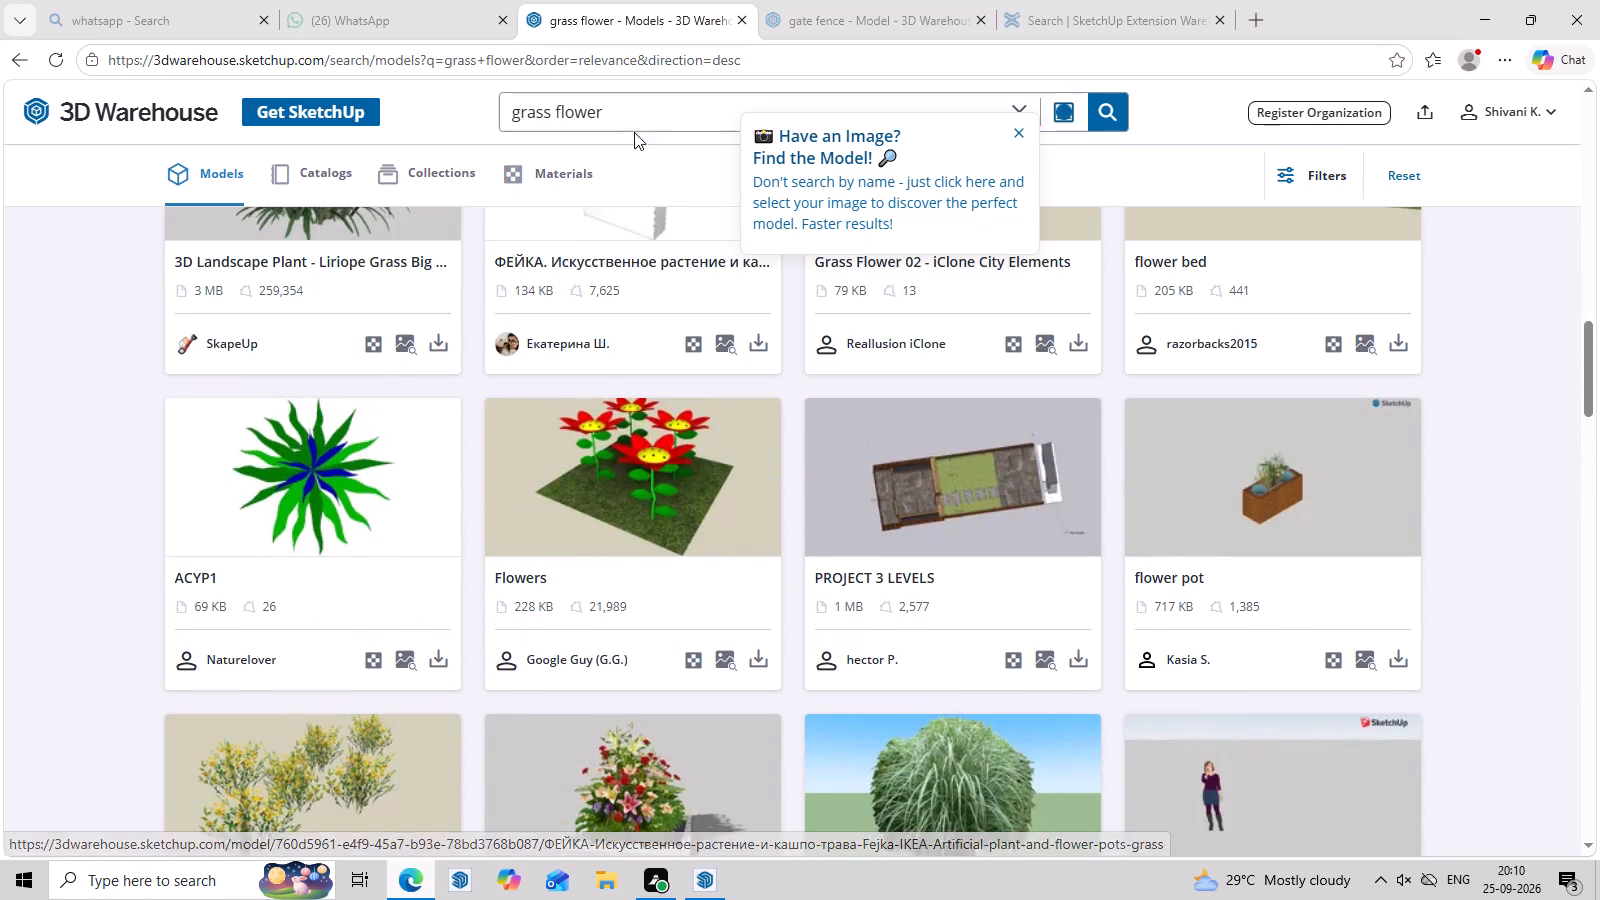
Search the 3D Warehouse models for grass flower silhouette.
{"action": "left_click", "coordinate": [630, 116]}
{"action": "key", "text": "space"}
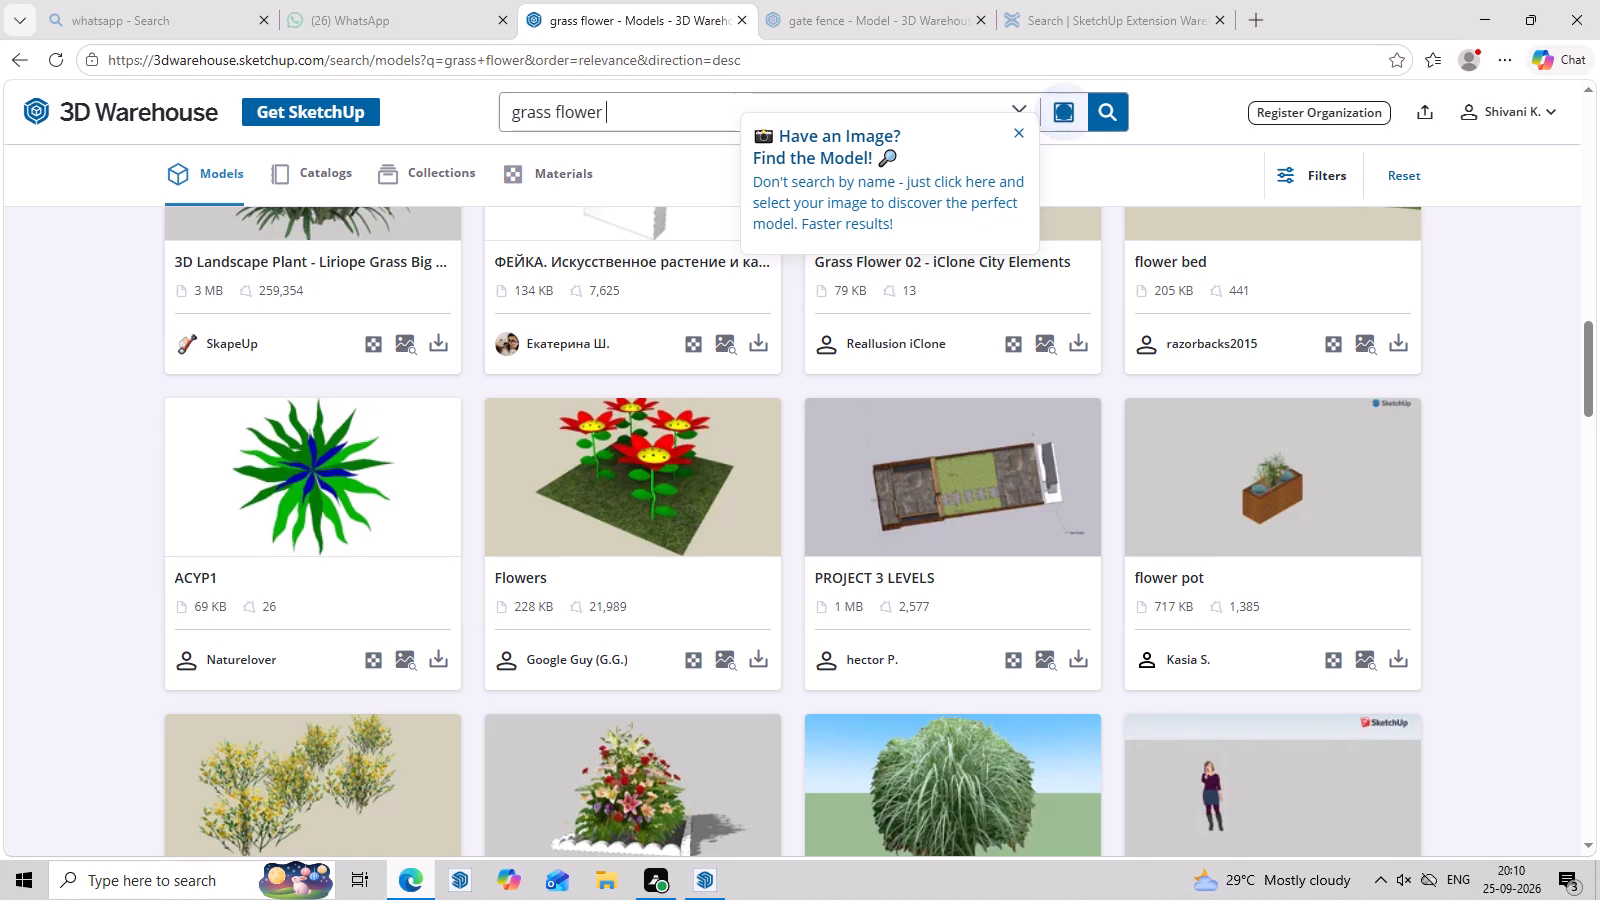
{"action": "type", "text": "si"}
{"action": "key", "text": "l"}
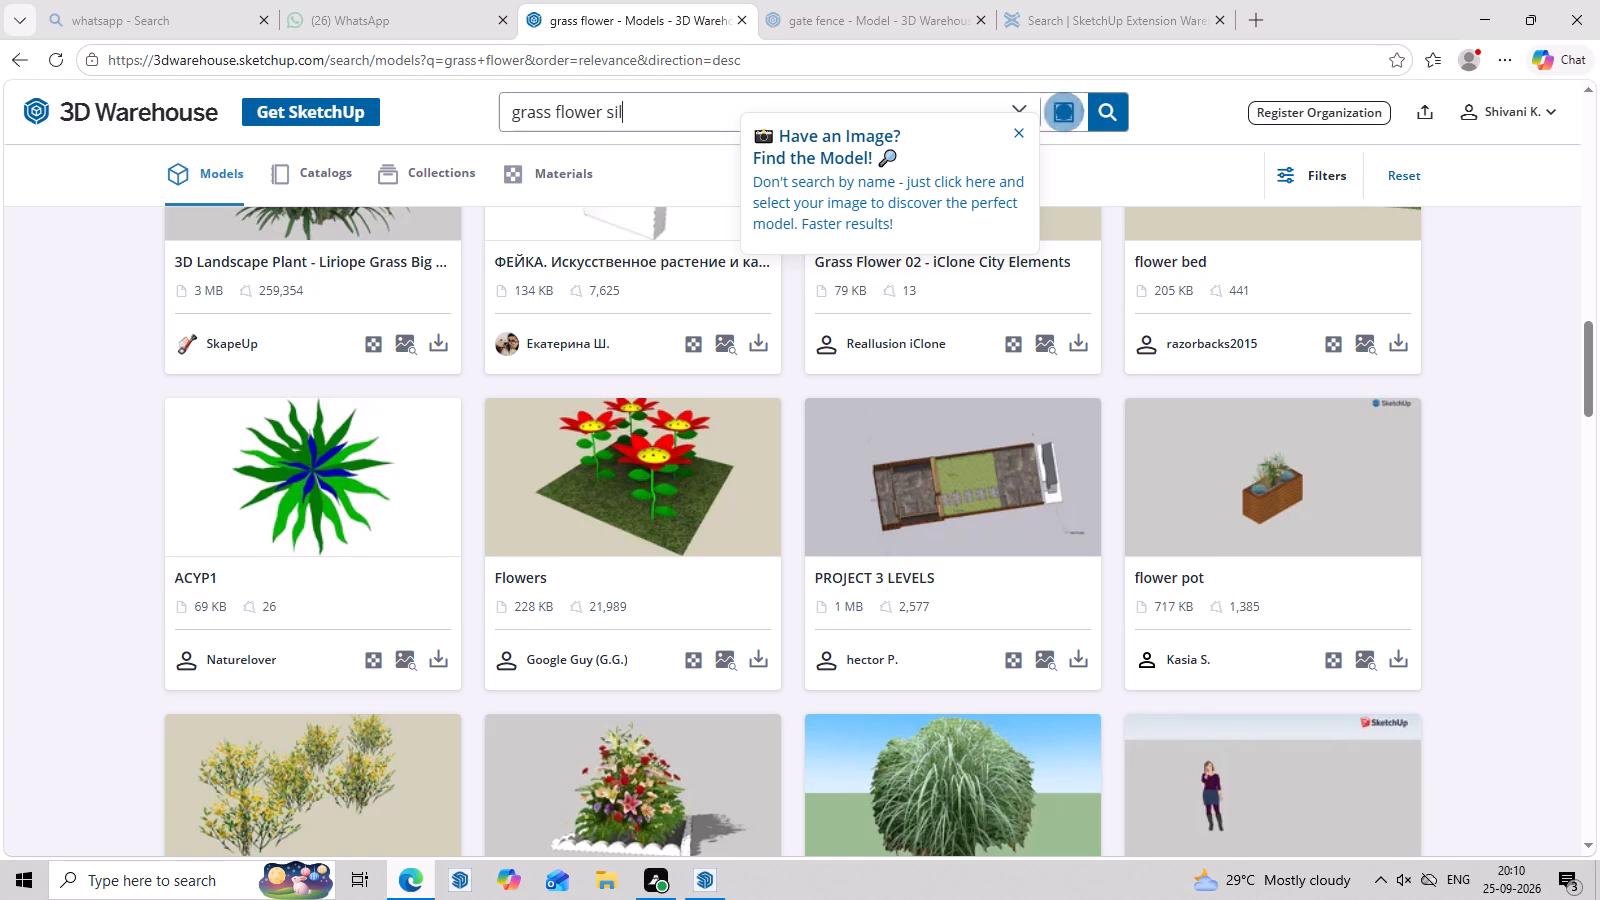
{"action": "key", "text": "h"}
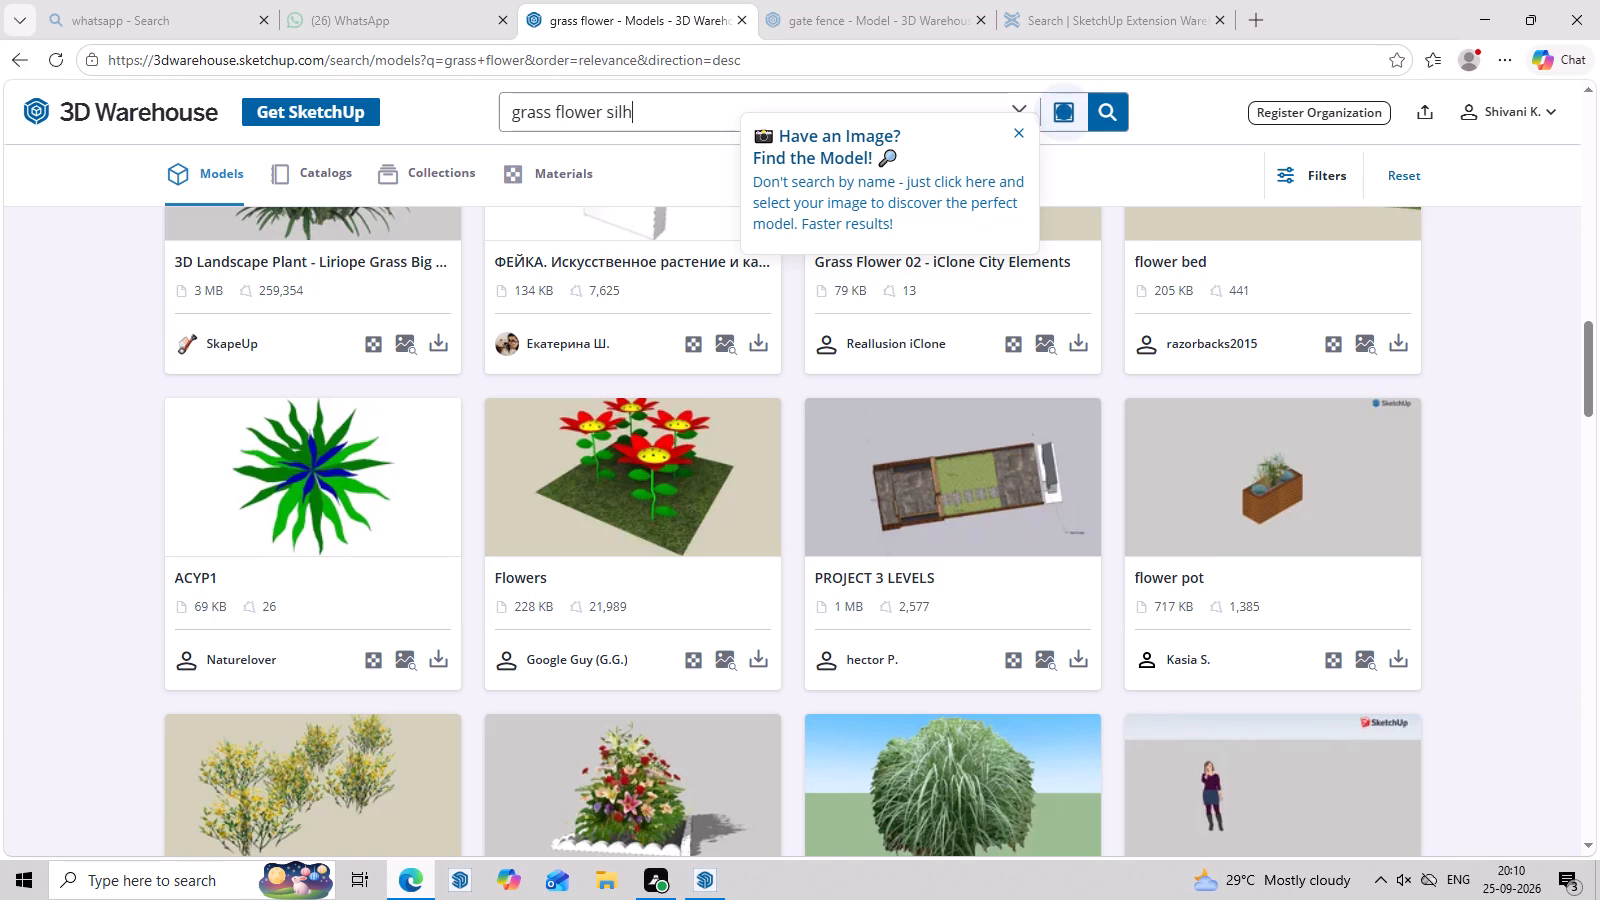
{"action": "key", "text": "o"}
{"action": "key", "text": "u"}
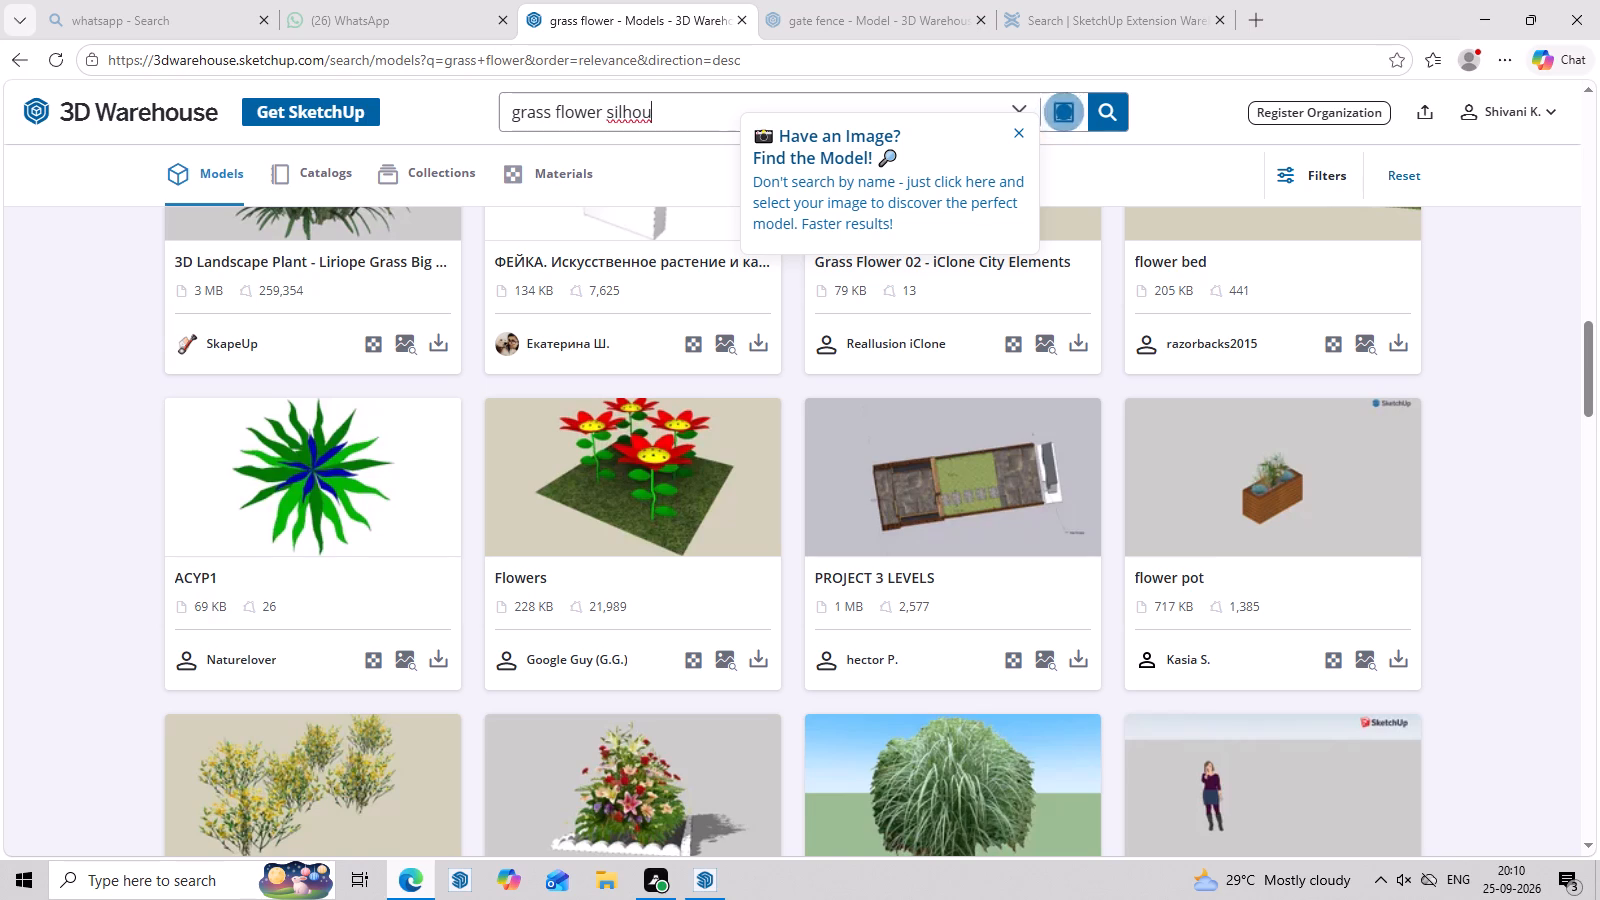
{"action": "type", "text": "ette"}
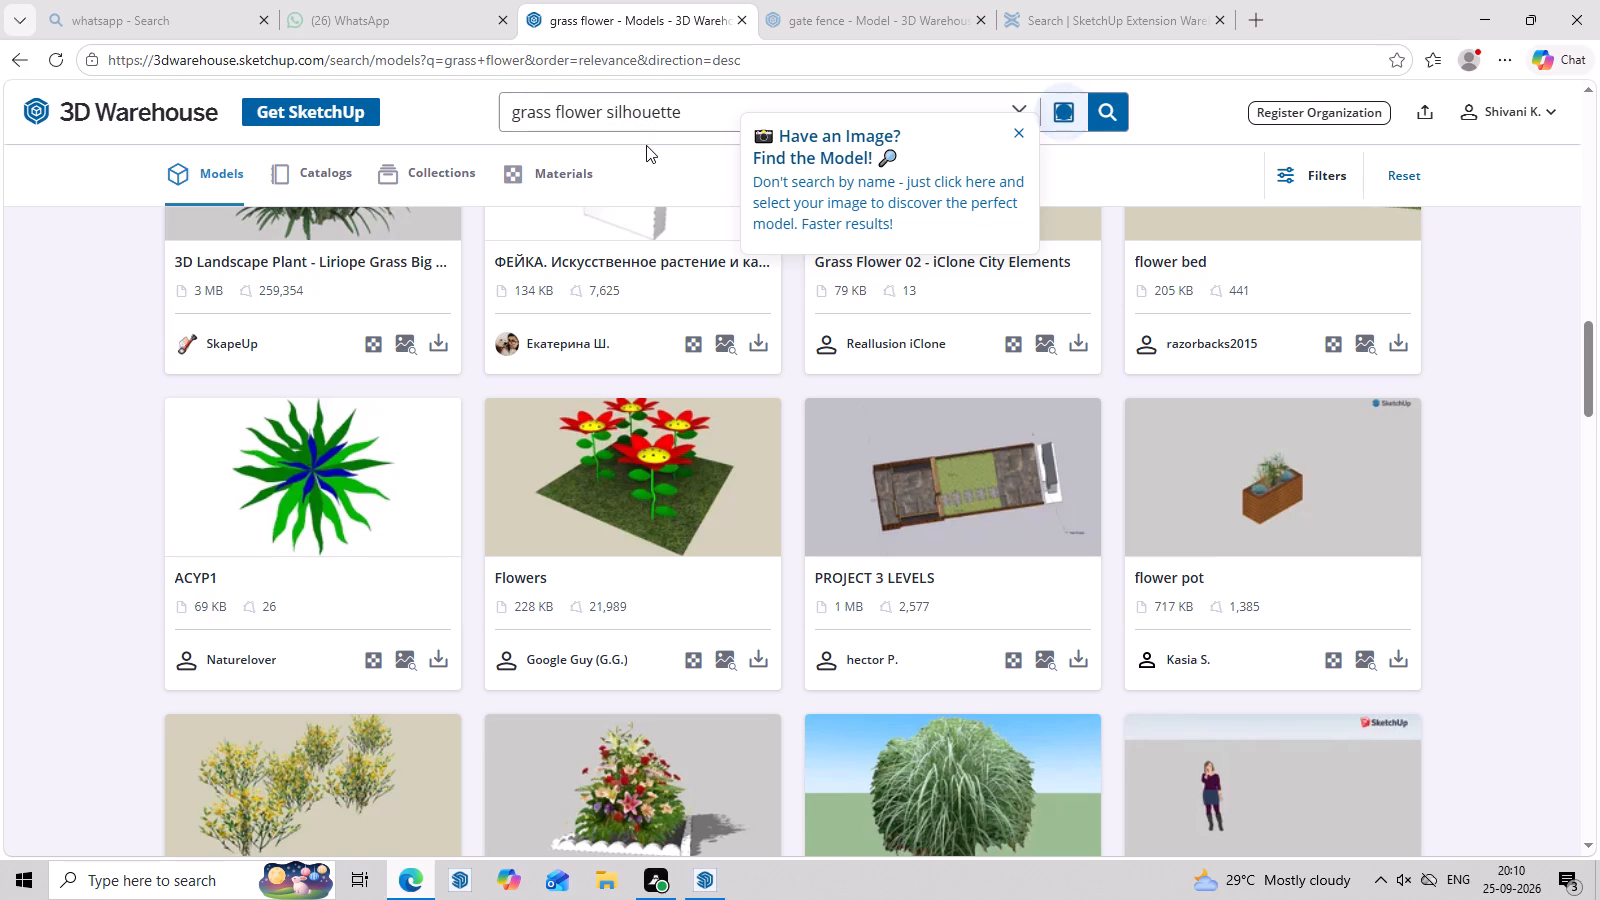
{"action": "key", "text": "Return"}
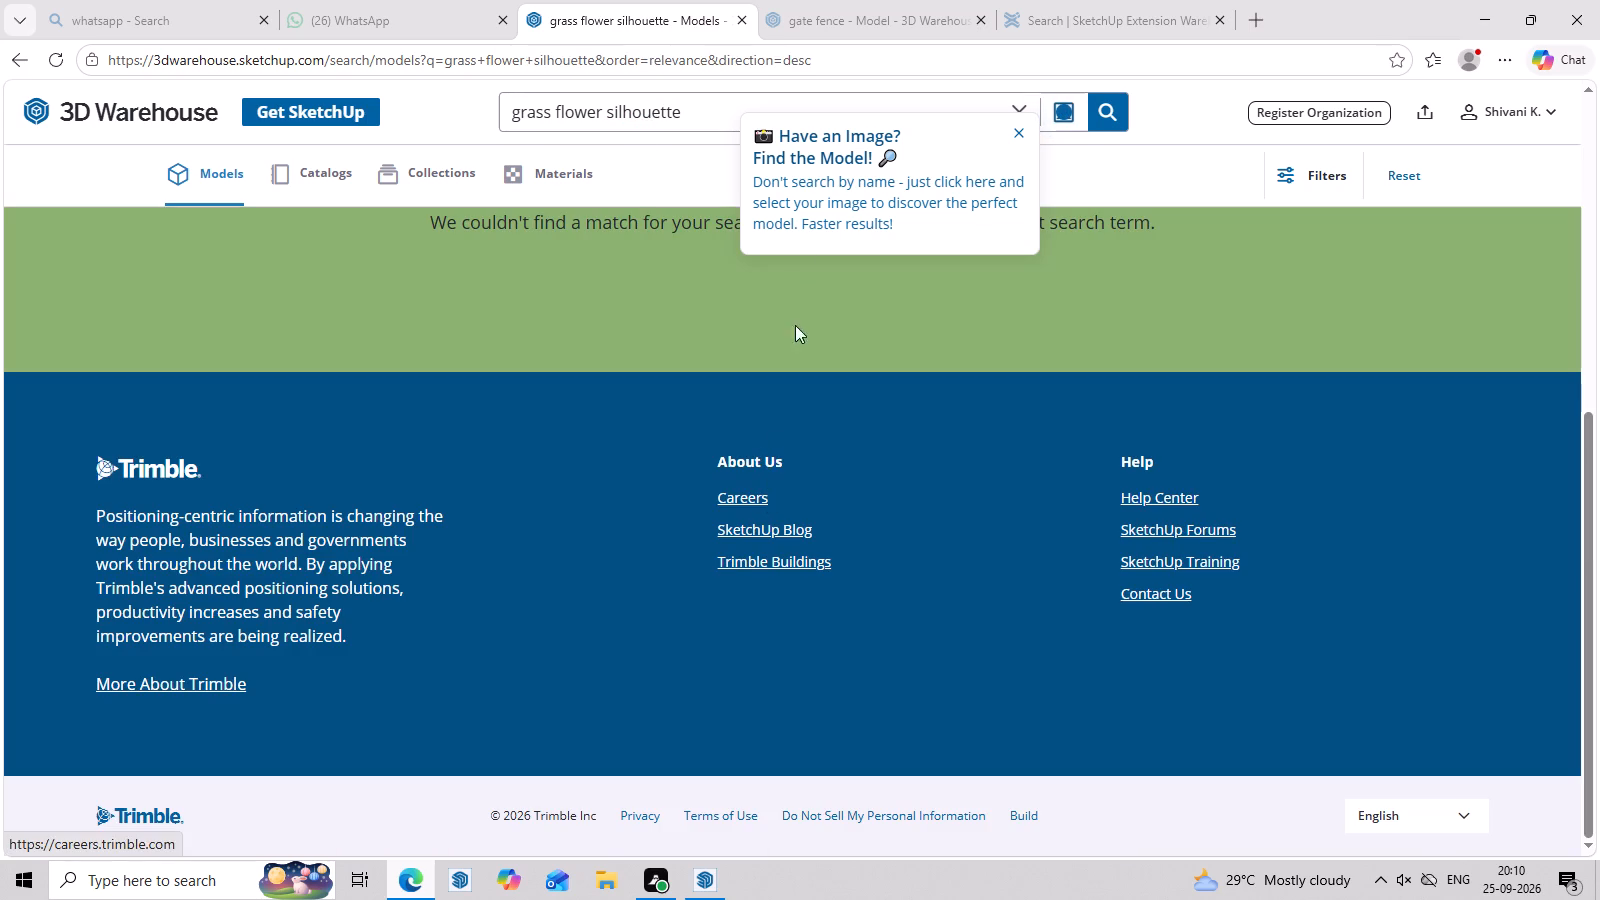
Shorten the model search query back to grass flower and run it again.
{"action": "left_click", "coordinate": [738, 123]}
{"action": "key", "text": "BackSpace"}
{"action": "key", "text": "BackSpace"}
{"action": "key", "text": "BackSpace"}
{"action": "key", "text": "BackSpace"}
{"action": "key", "text": "BackSpace"}
{"action": "key", "text": "BackSpace"}
{"action": "key", "text": "BackSpace"}
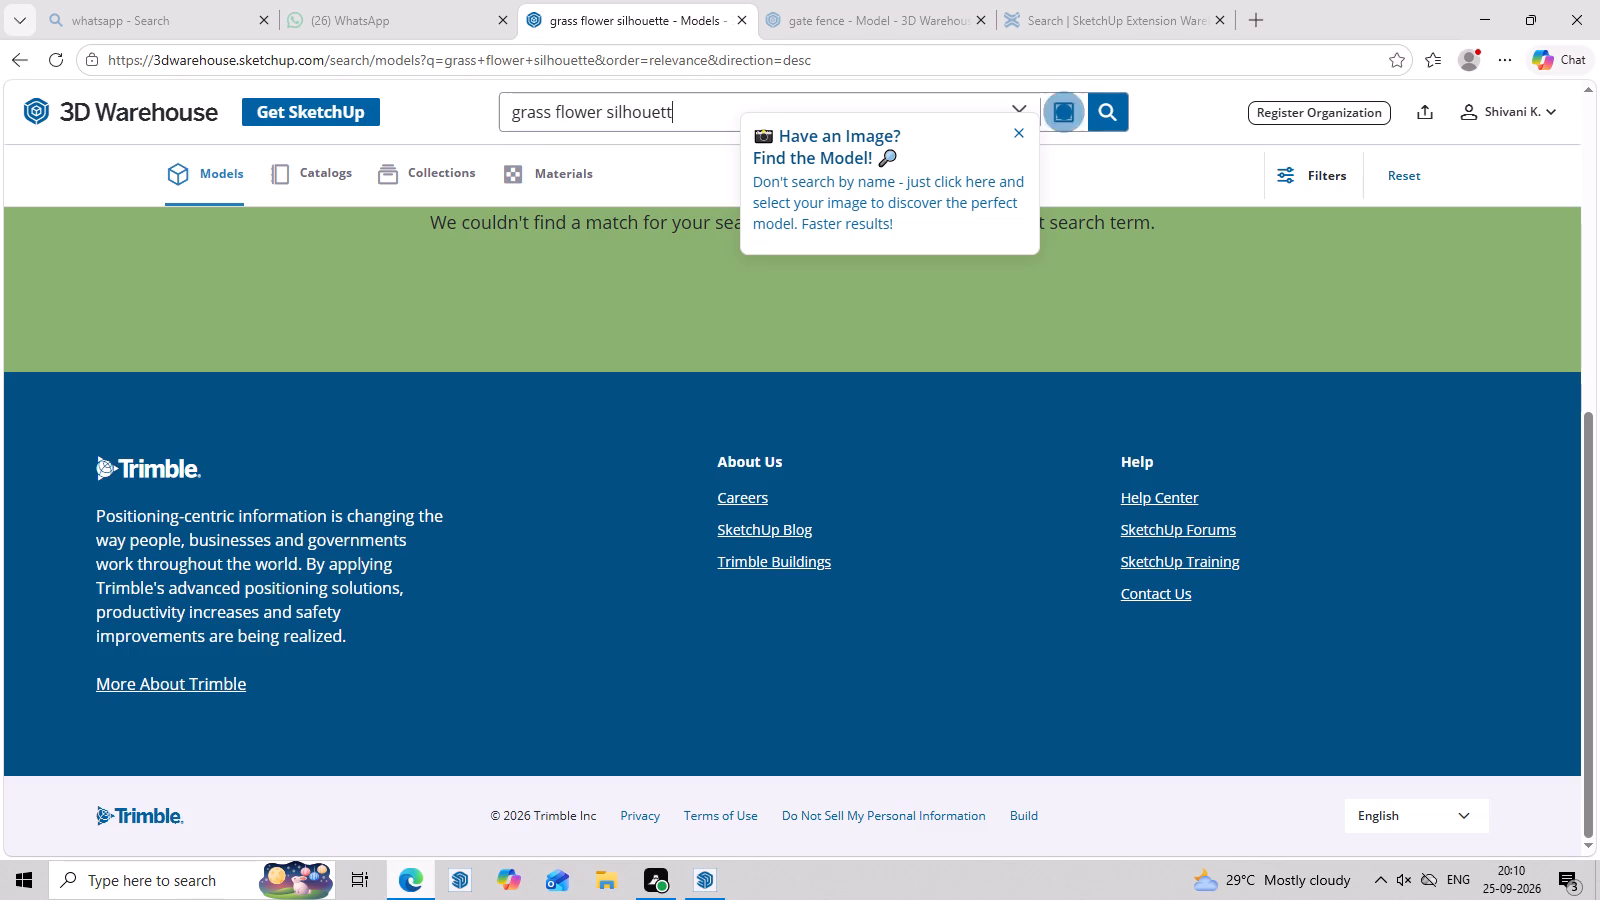
{"action": "key", "text": "BackSpace"}
{"action": "key", "text": "BackSpace"}
{"action": "key", "text": "BackSpace"}
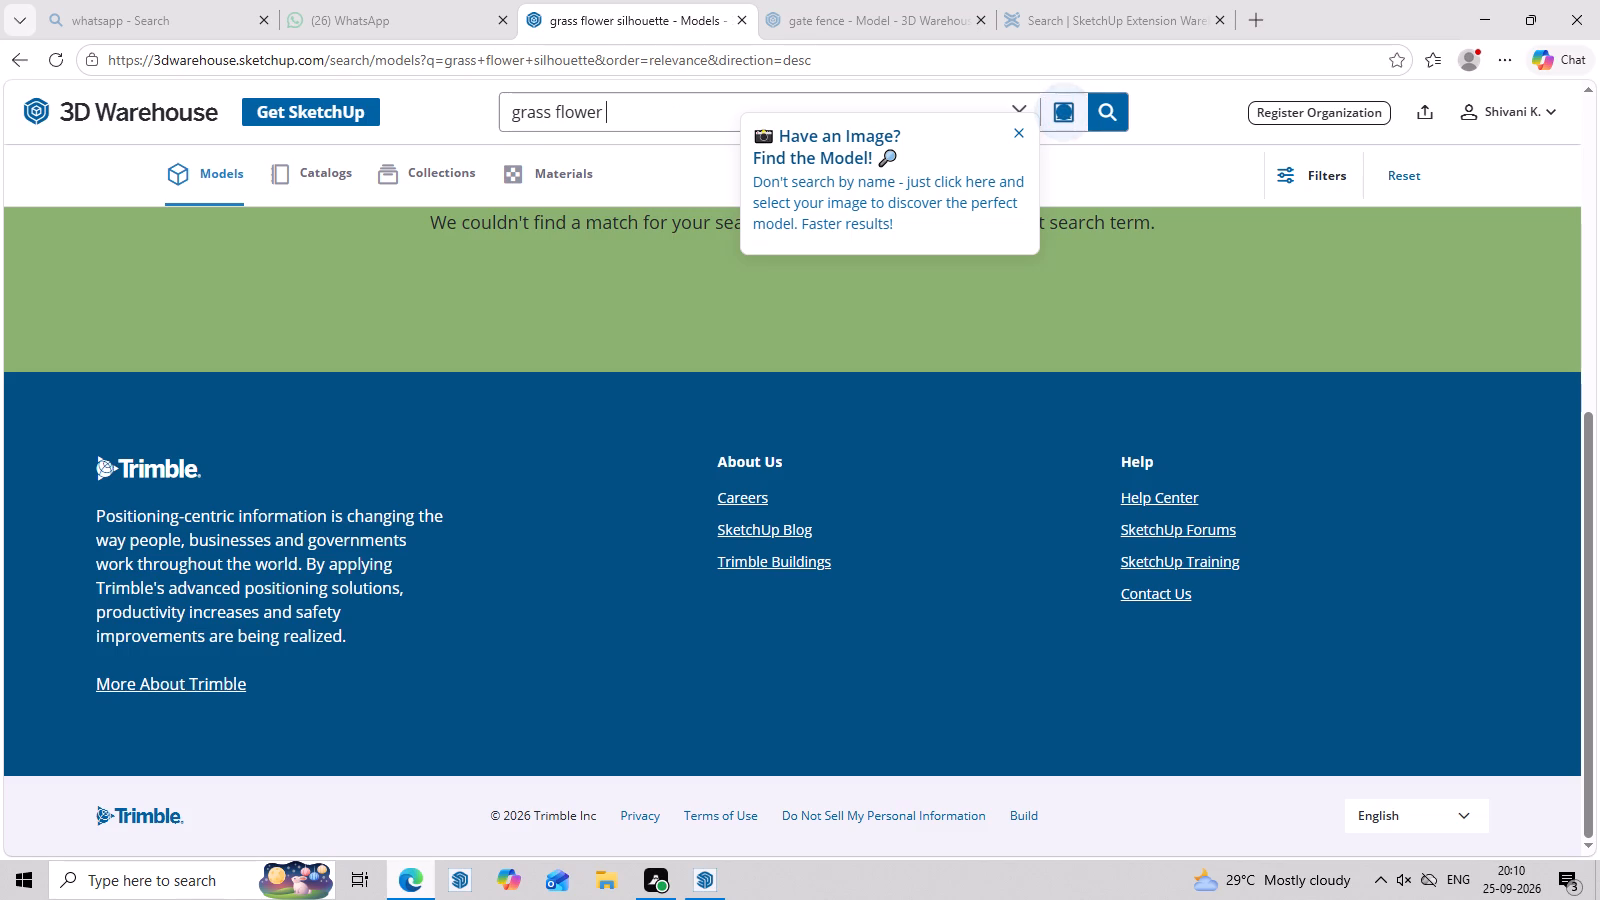
{"action": "key", "text": "Return"}
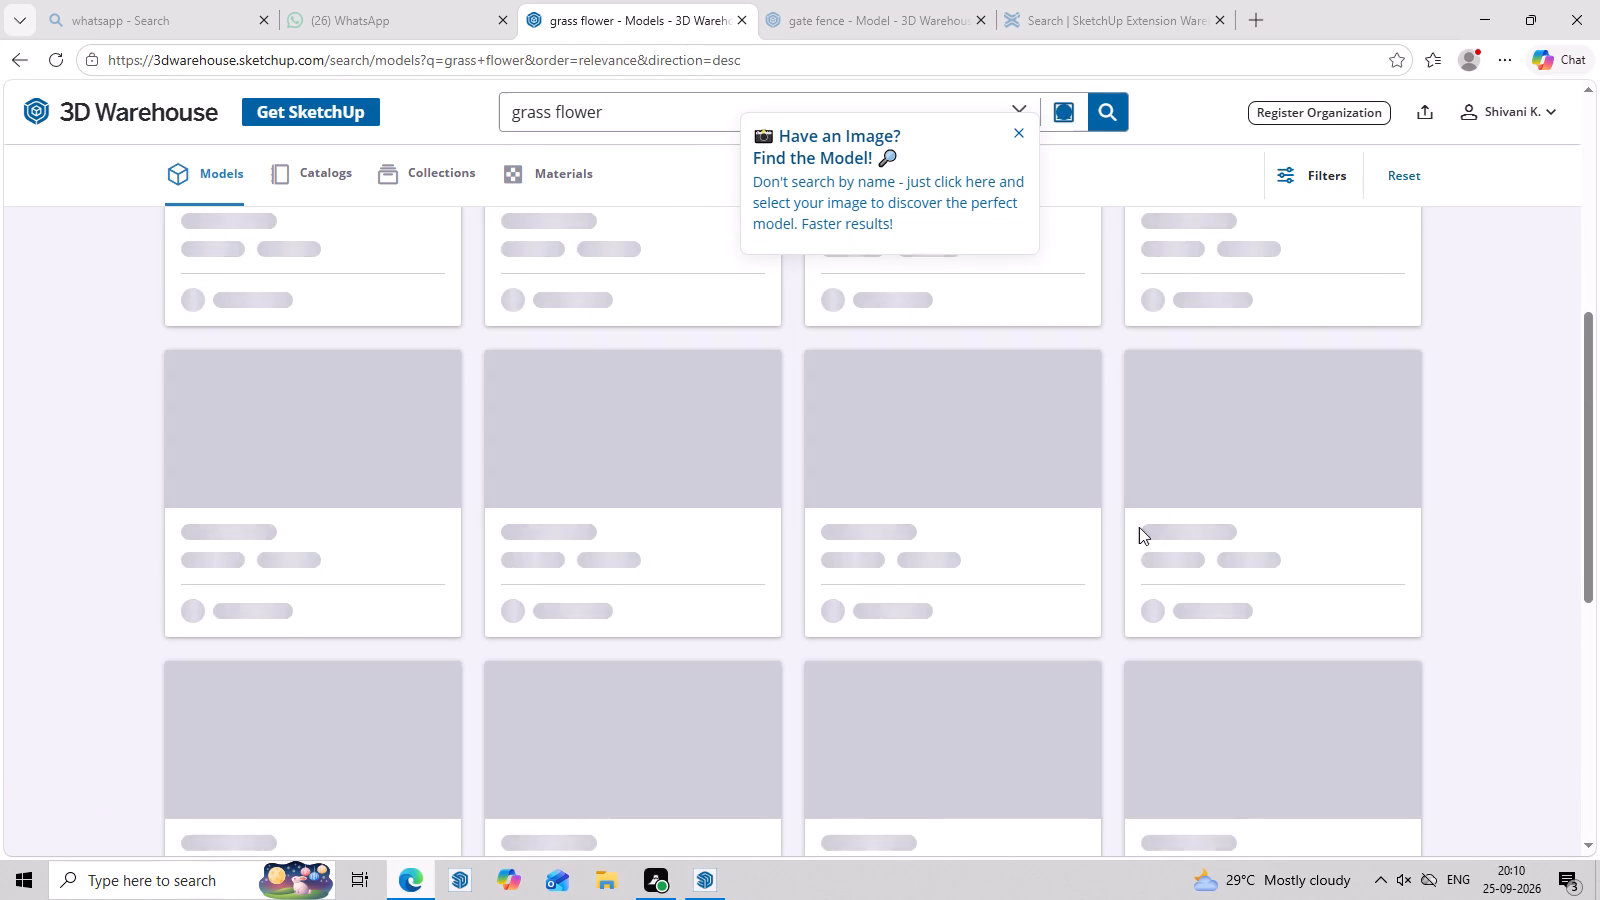
Open the Grass in flower pot model from the grass flower results and download it.
{"action": "scroll", "coordinate": [966, 418], "scroll_direction": "up", "scroll_amount": 4}
{"action": "scroll", "coordinate": [965, 421], "scroll_direction": "down", "scroll_amount": 4}
{"action": "scroll", "coordinate": [963, 425], "scroll_direction": "up", "scroll_amount": 3}
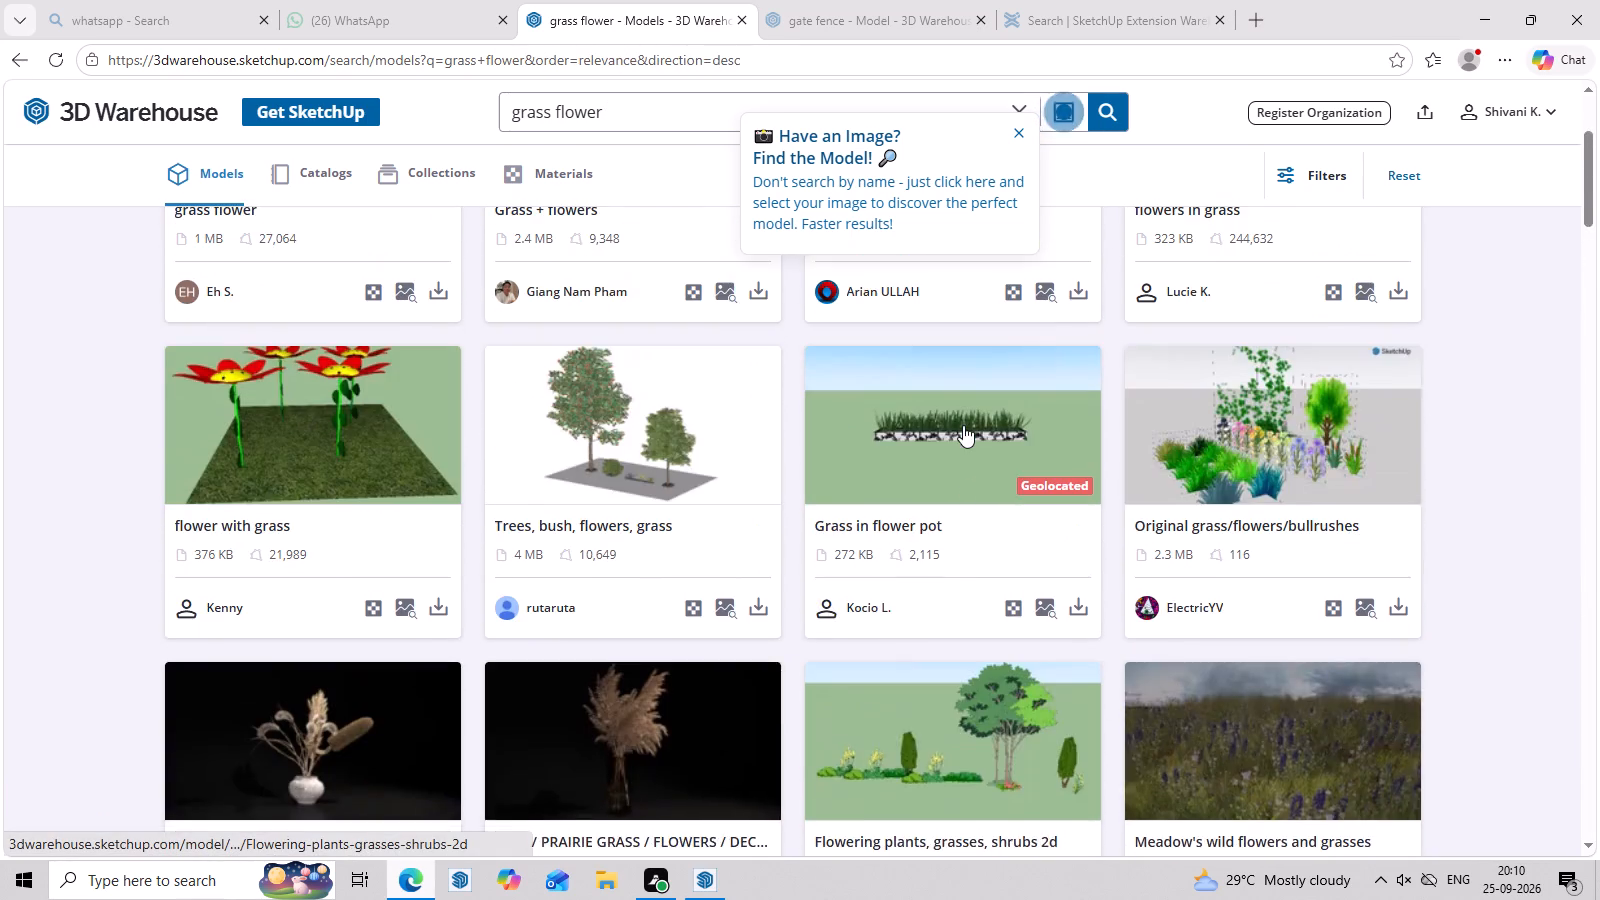
{"action": "scroll", "coordinate": [963, 425], "scroll_direction": "up", "scroll_amount": 2}
{"action": "left_click", "coordinate": [950, 613]}
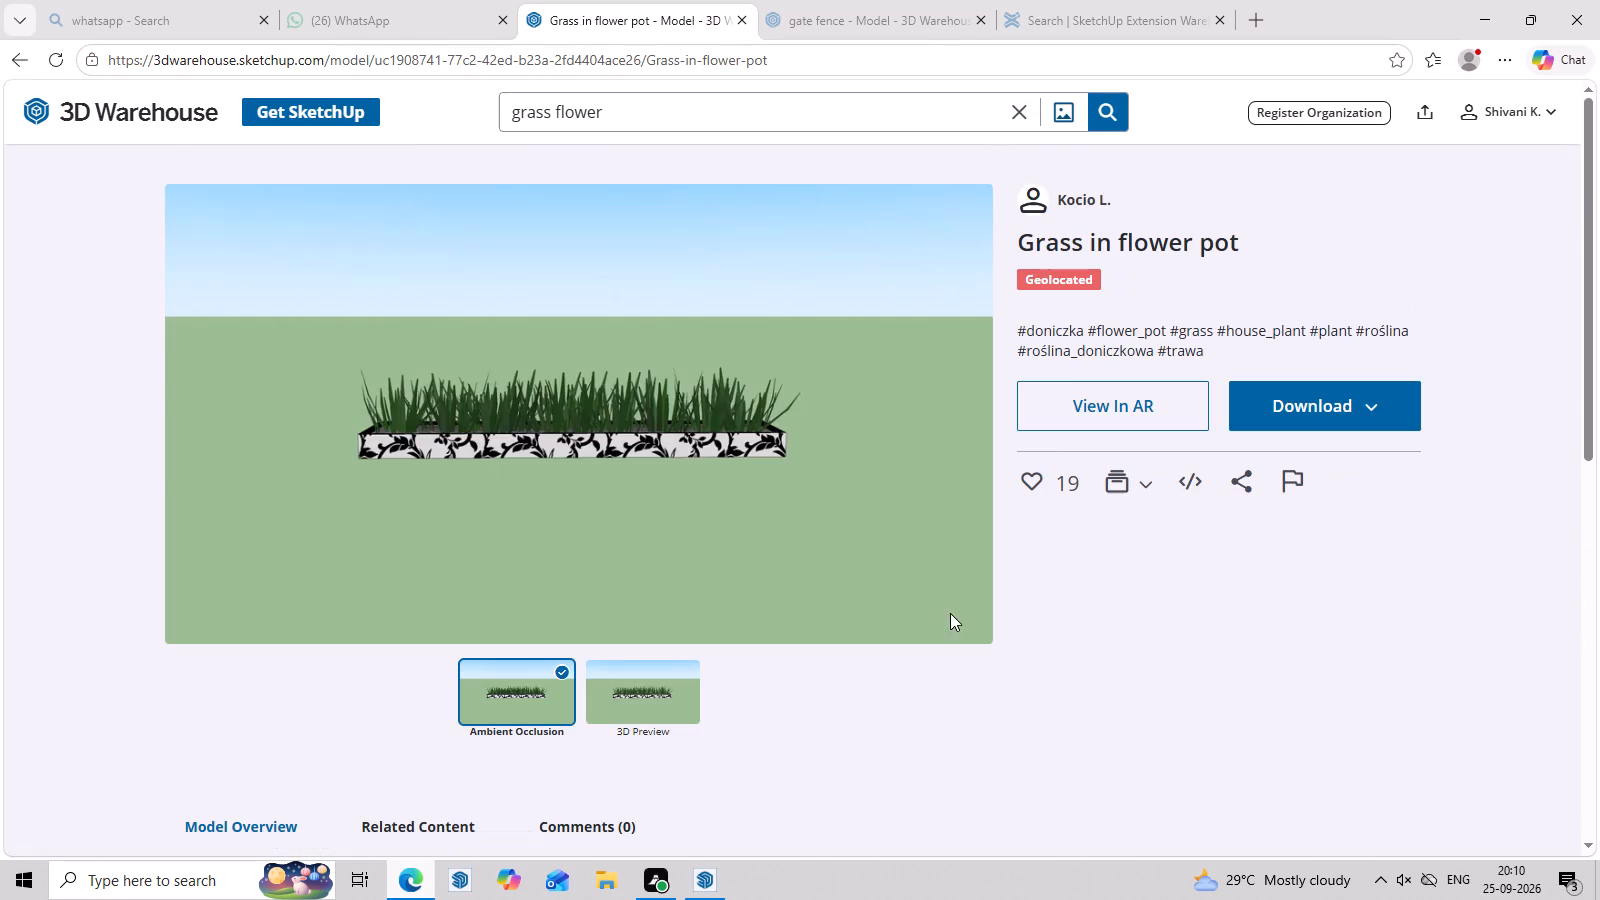
{"action": "left_click", "coordinate": [1290, 415]}
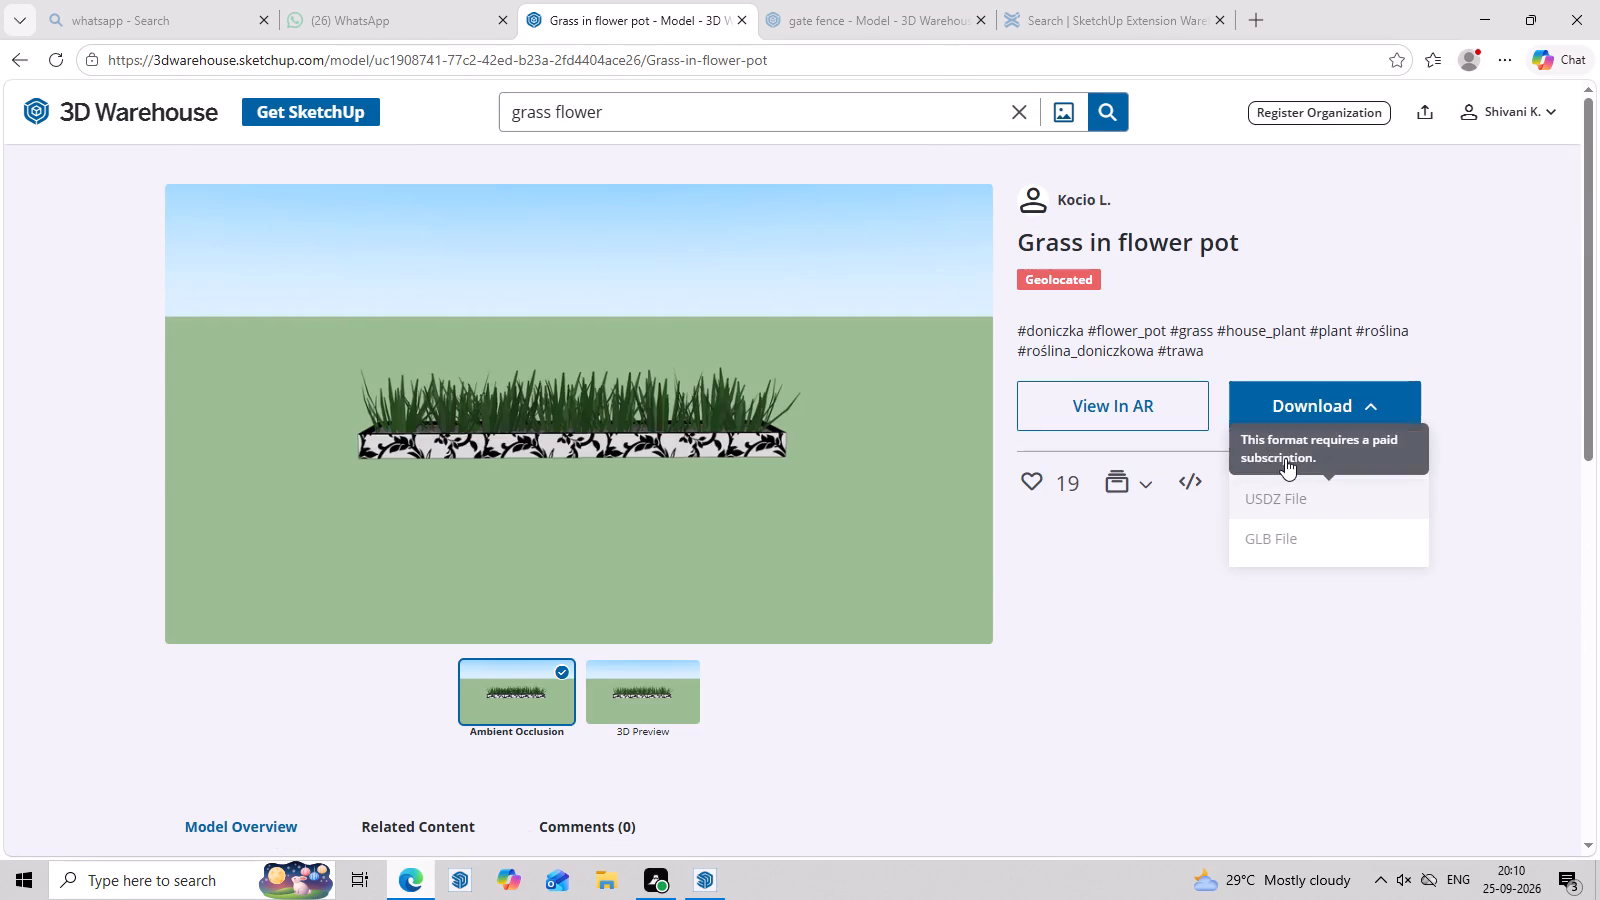
{"action": "left_click", "coordinate": [1285, 458]}
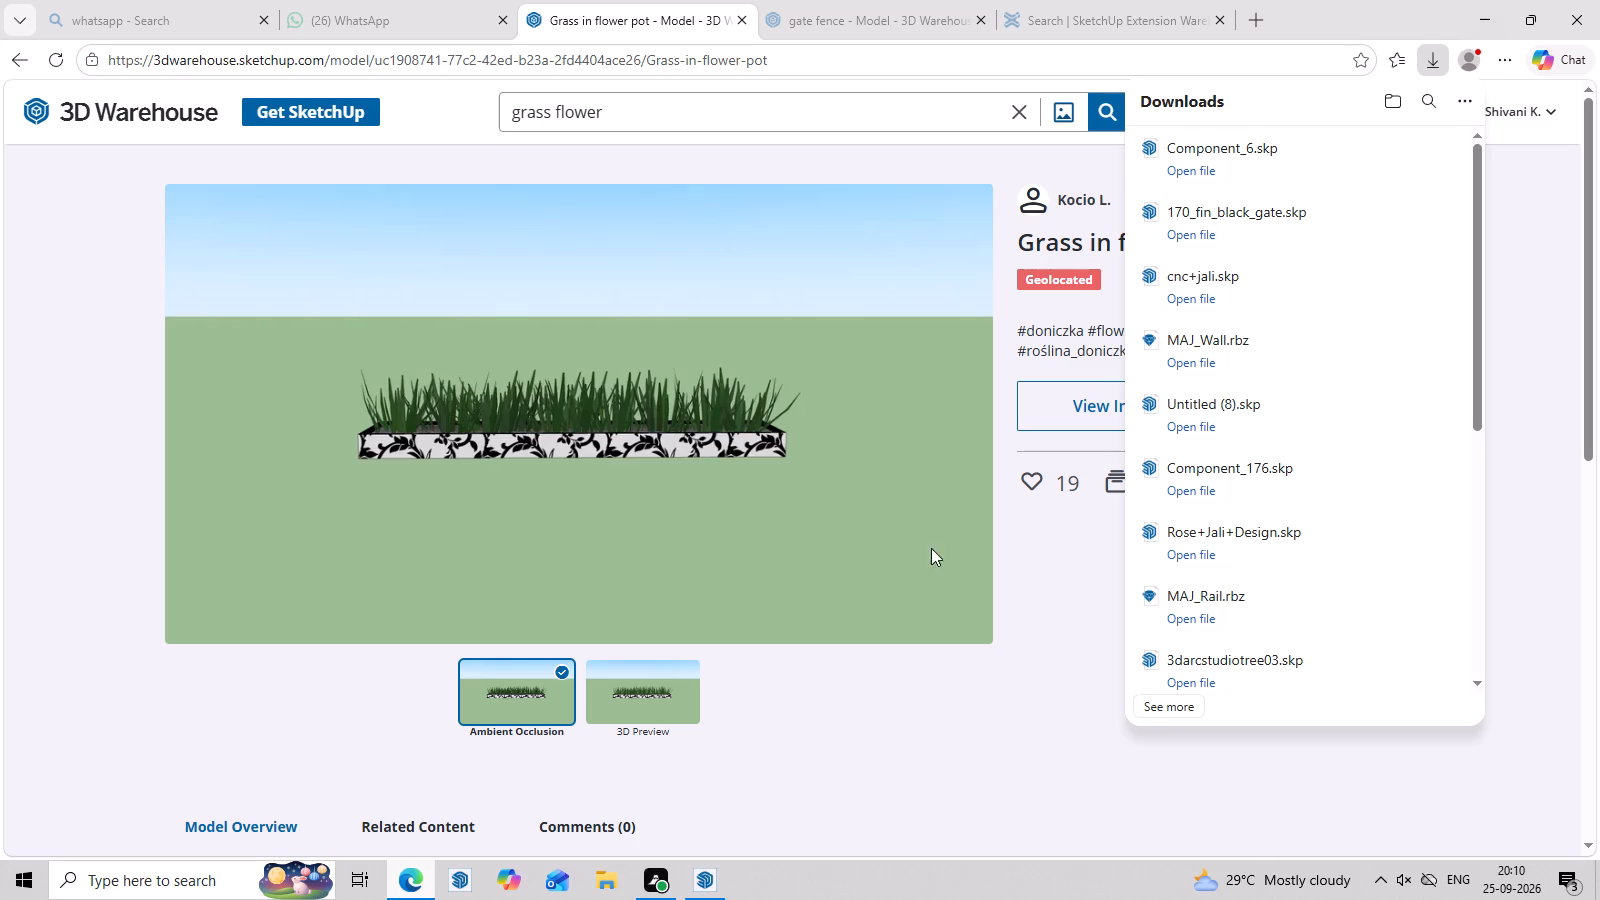
Switch to SketchUp and import the downloaded grass planter Component_6 from Downloads into elevation 25-2.
{"action": "left_click", "coordinate": [718, 879]}
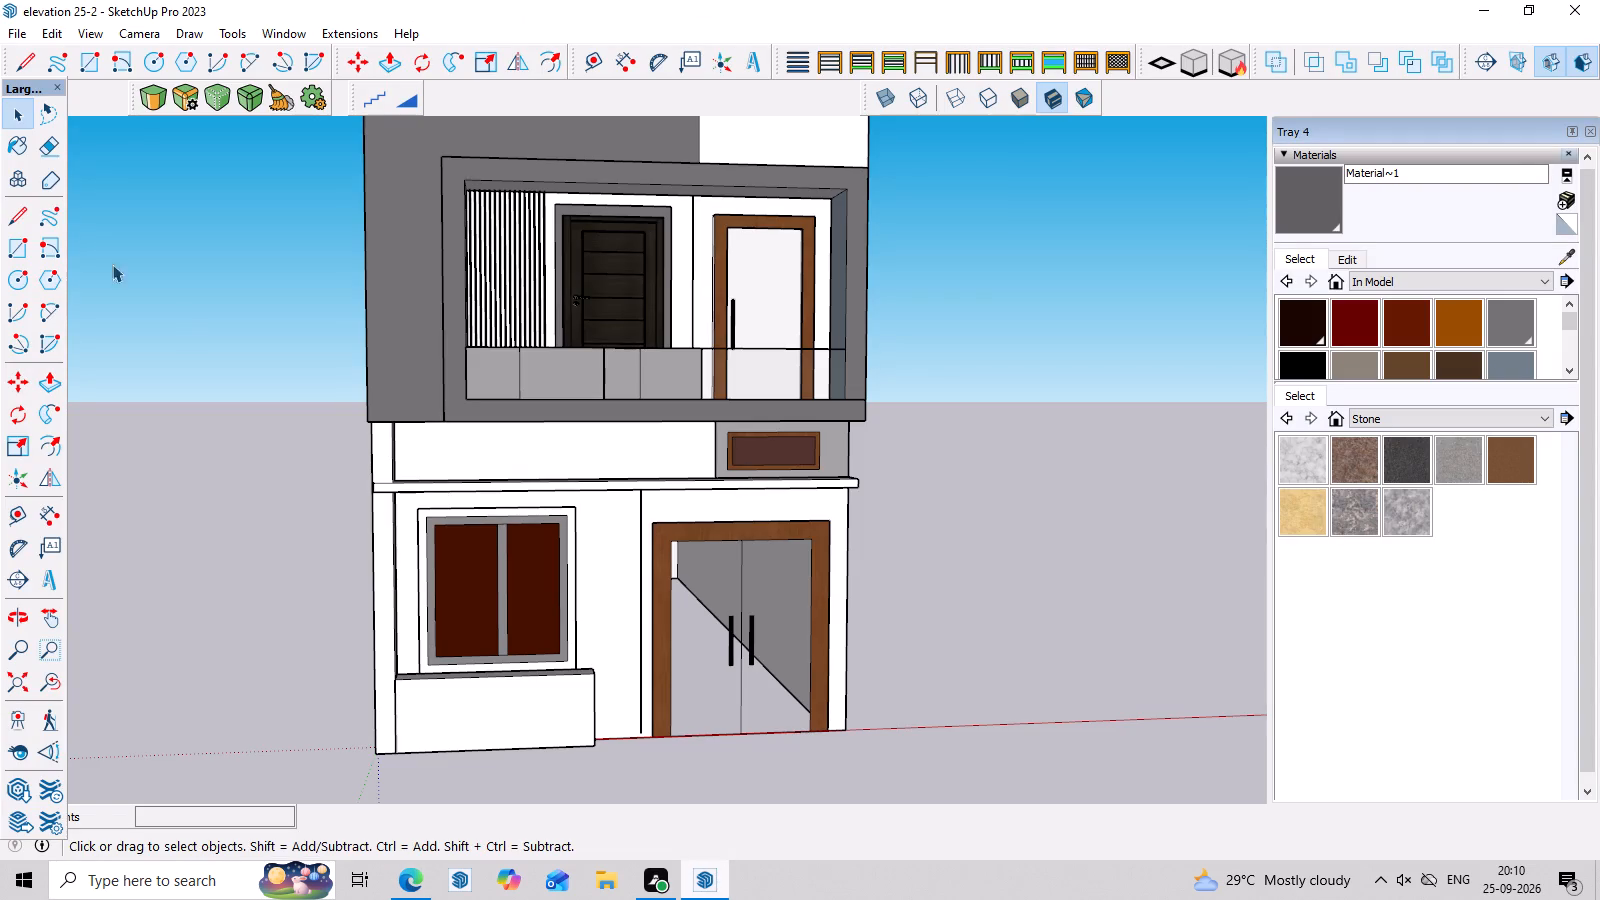
{"action": "left_click", "coordinate": [27, 33]}
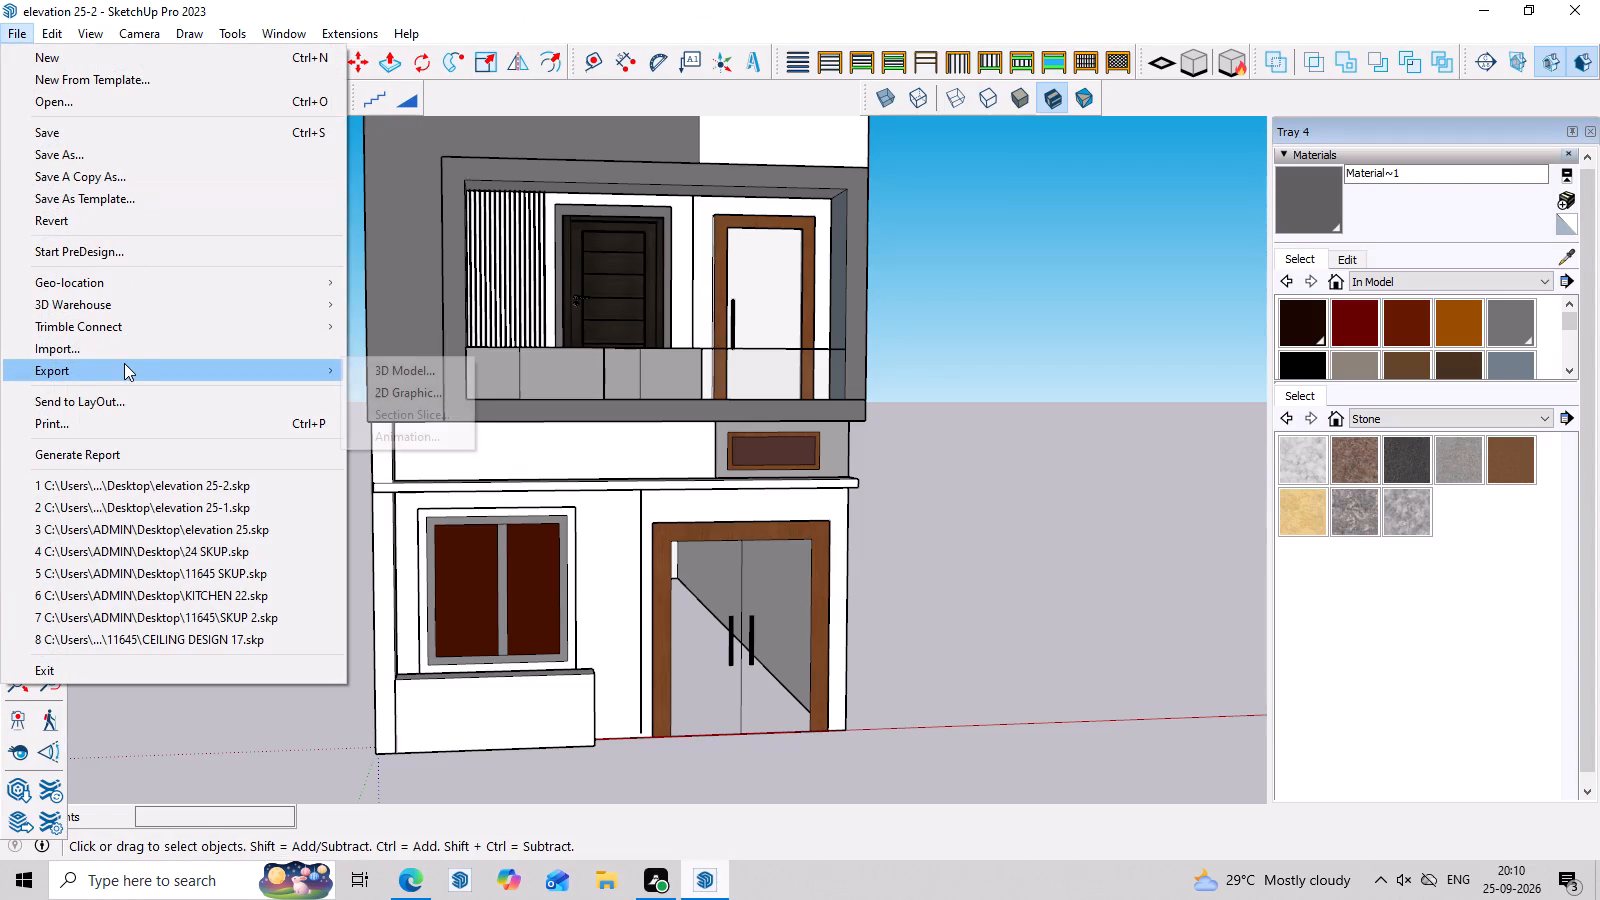
{"action": "left_click", "coordinate": [125, 350]}
{"action": "scroll", "coordinate": [99, 150], "scroll_direction": "up", "scroll_amount": 3}
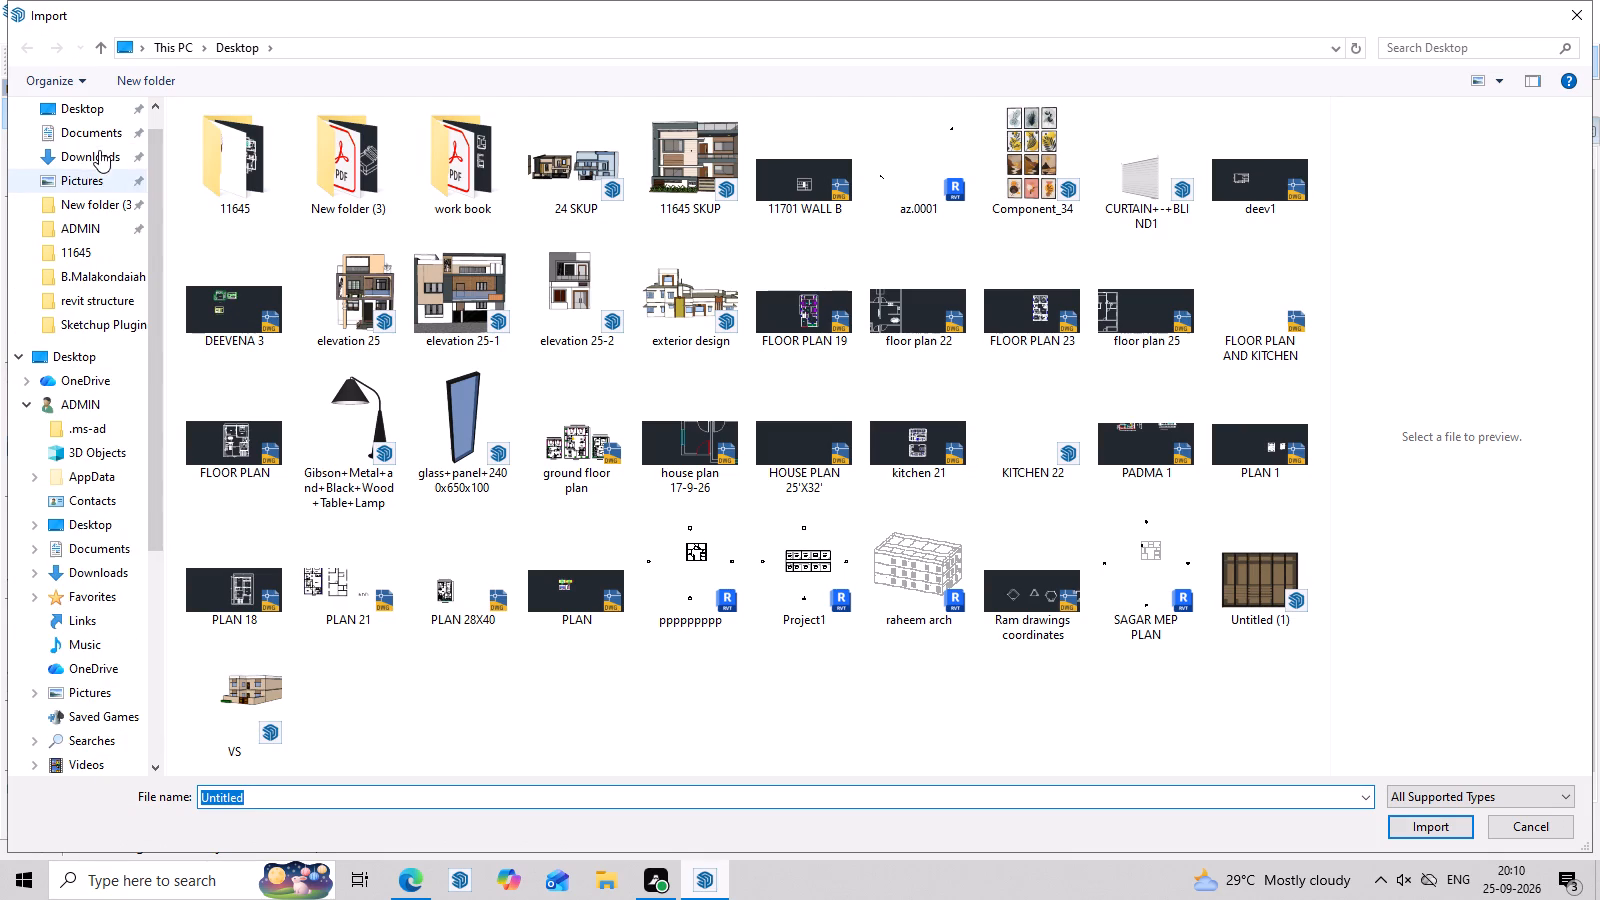
{"action": "left_click", "coordinate": [102, 160]}
{"action": "left_click", "coordinate": [215, 145]}
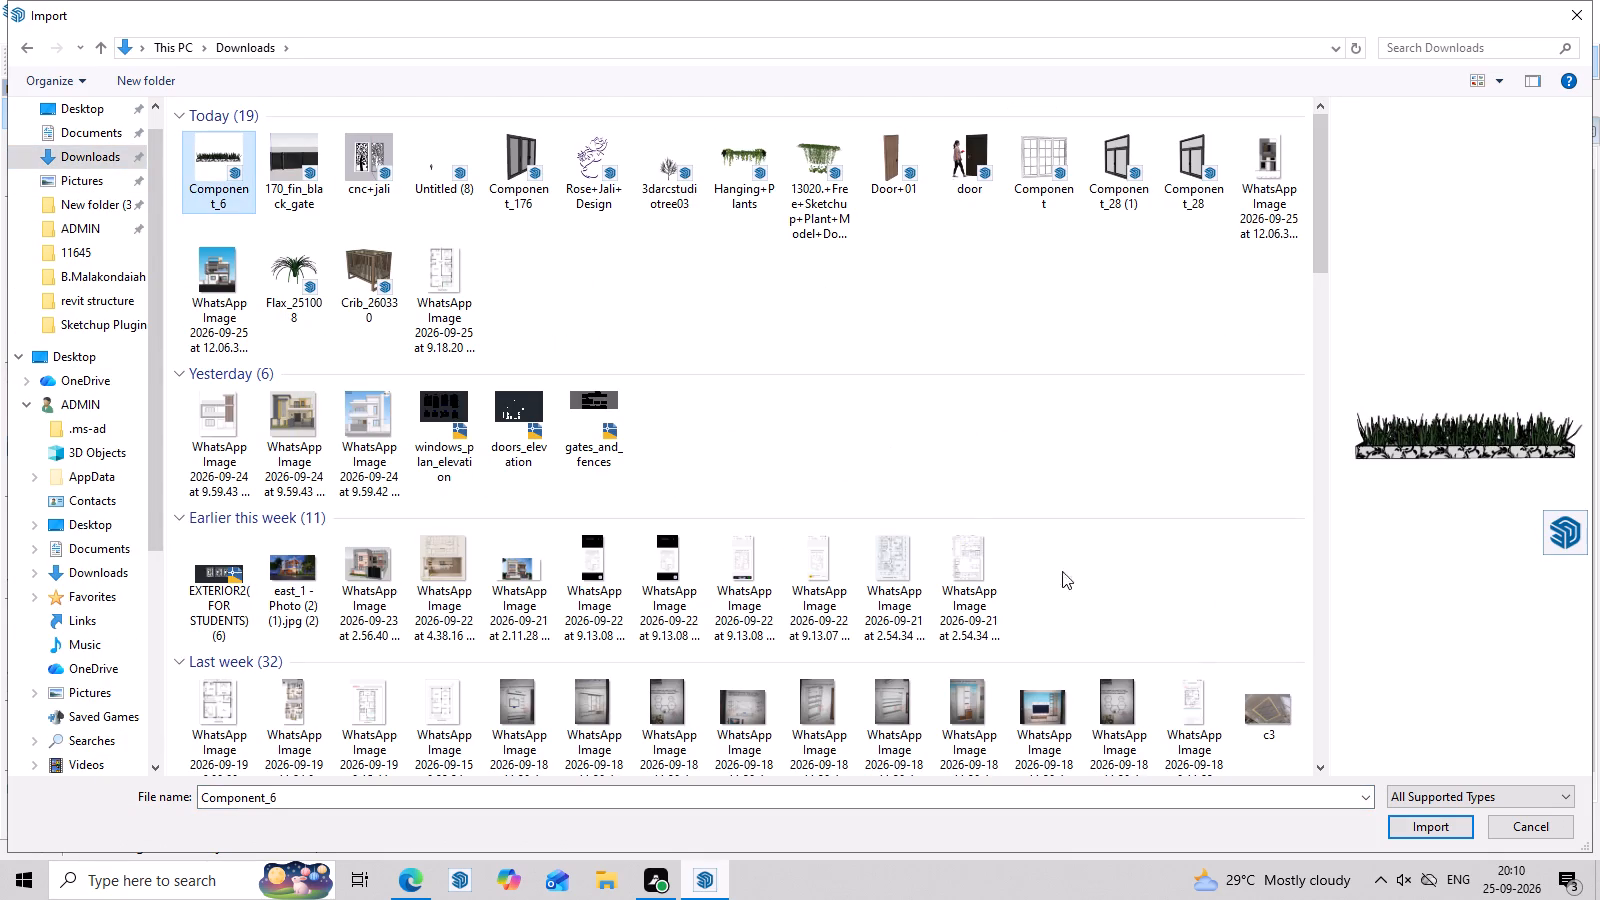
{"action": "left_click", "coordinate": [1418, 823]}
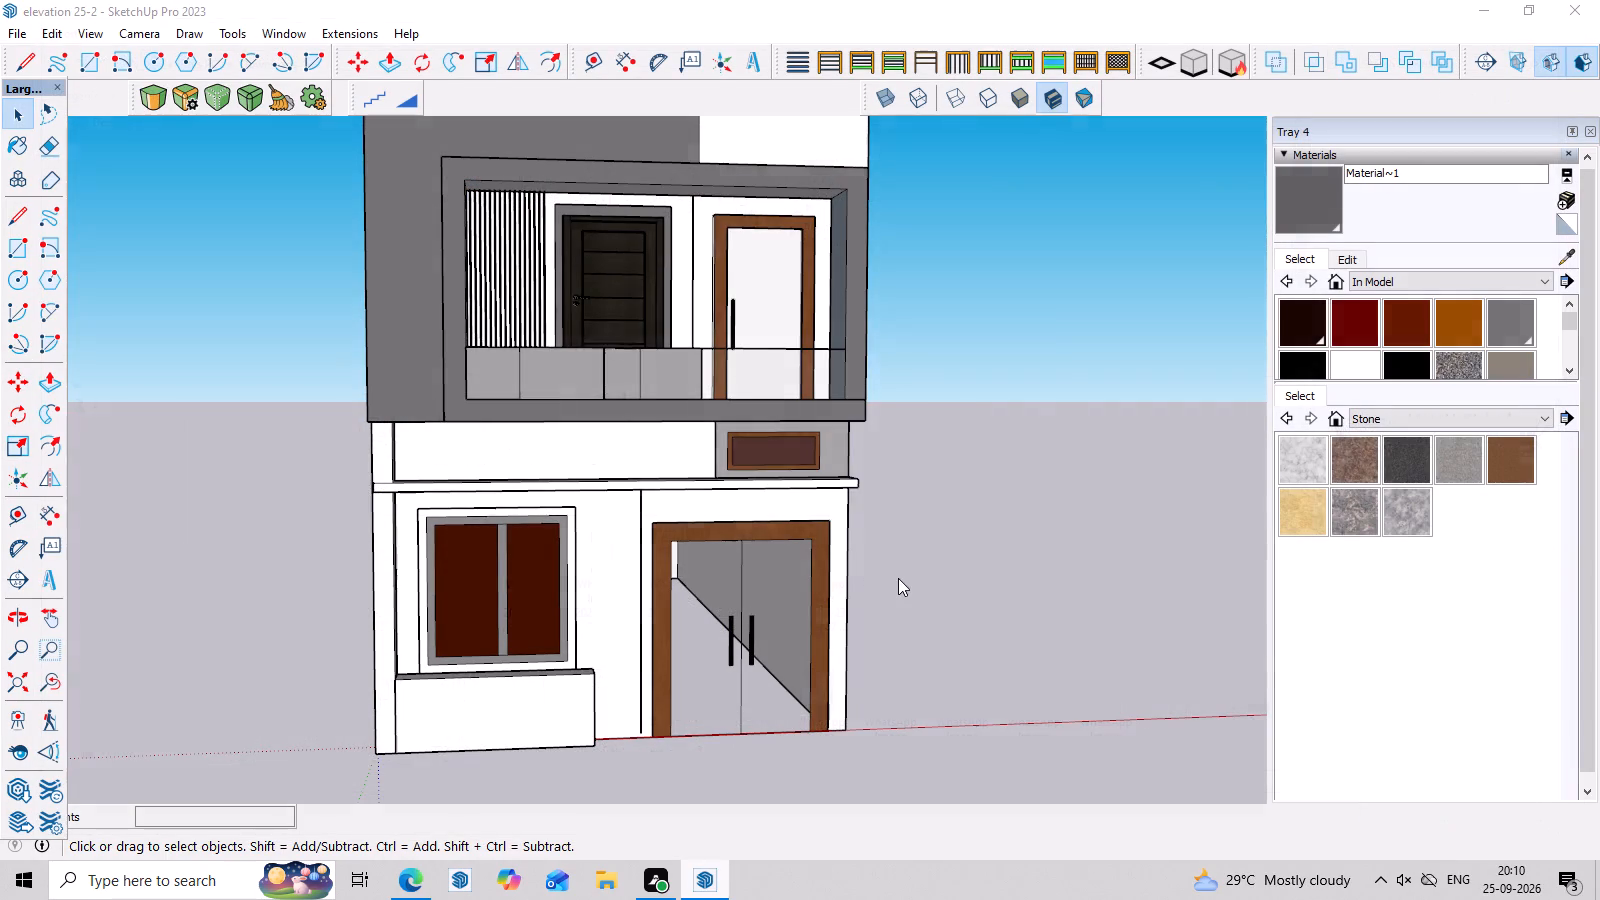
{"action": "left_click", "coordinate": [974, 498]}
Examine the house and the surrounding ground from several distances and angles to locate the imported grass planter.
{"action": "scroll", "coordinate": [974, 498], "scroll_direction": "down", "scroll_amount": 6}
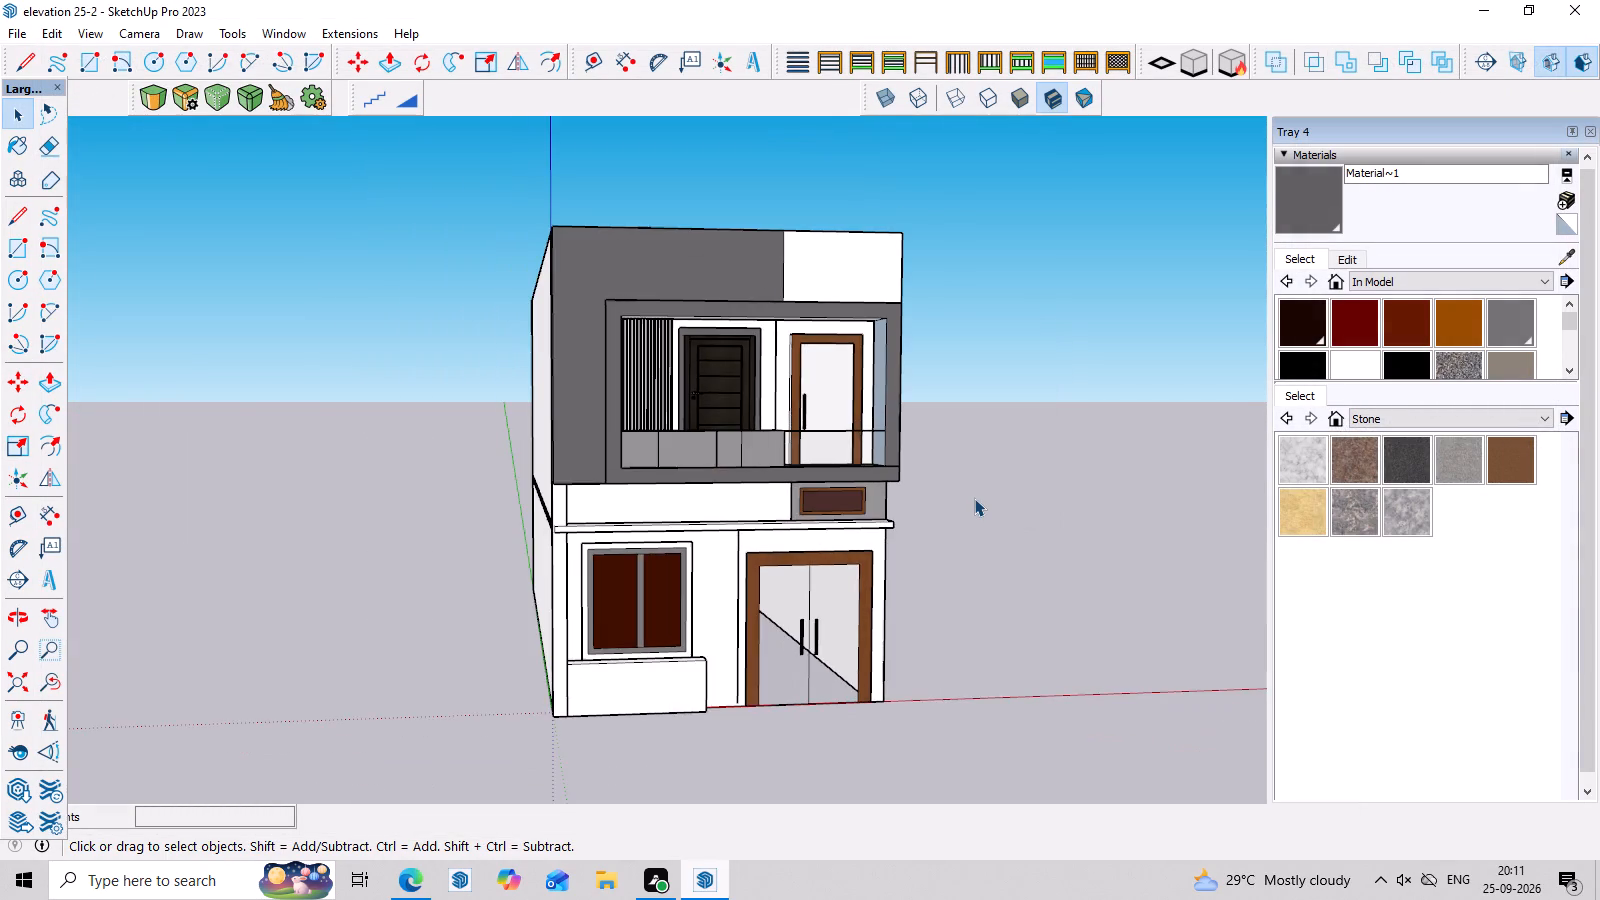
{"action": "scroll", "coordinate": [1075, 551], "scroll_direction": "down", "scroll_amount": 3}
{"action": "middle_click_drag", "start_coordinate": [1075, 557], "coordinate": [1031, 584]}
{"action": "scroll", "coordinate": [959, 577], "scroll_direction": "down", "scroll_amount": 5}
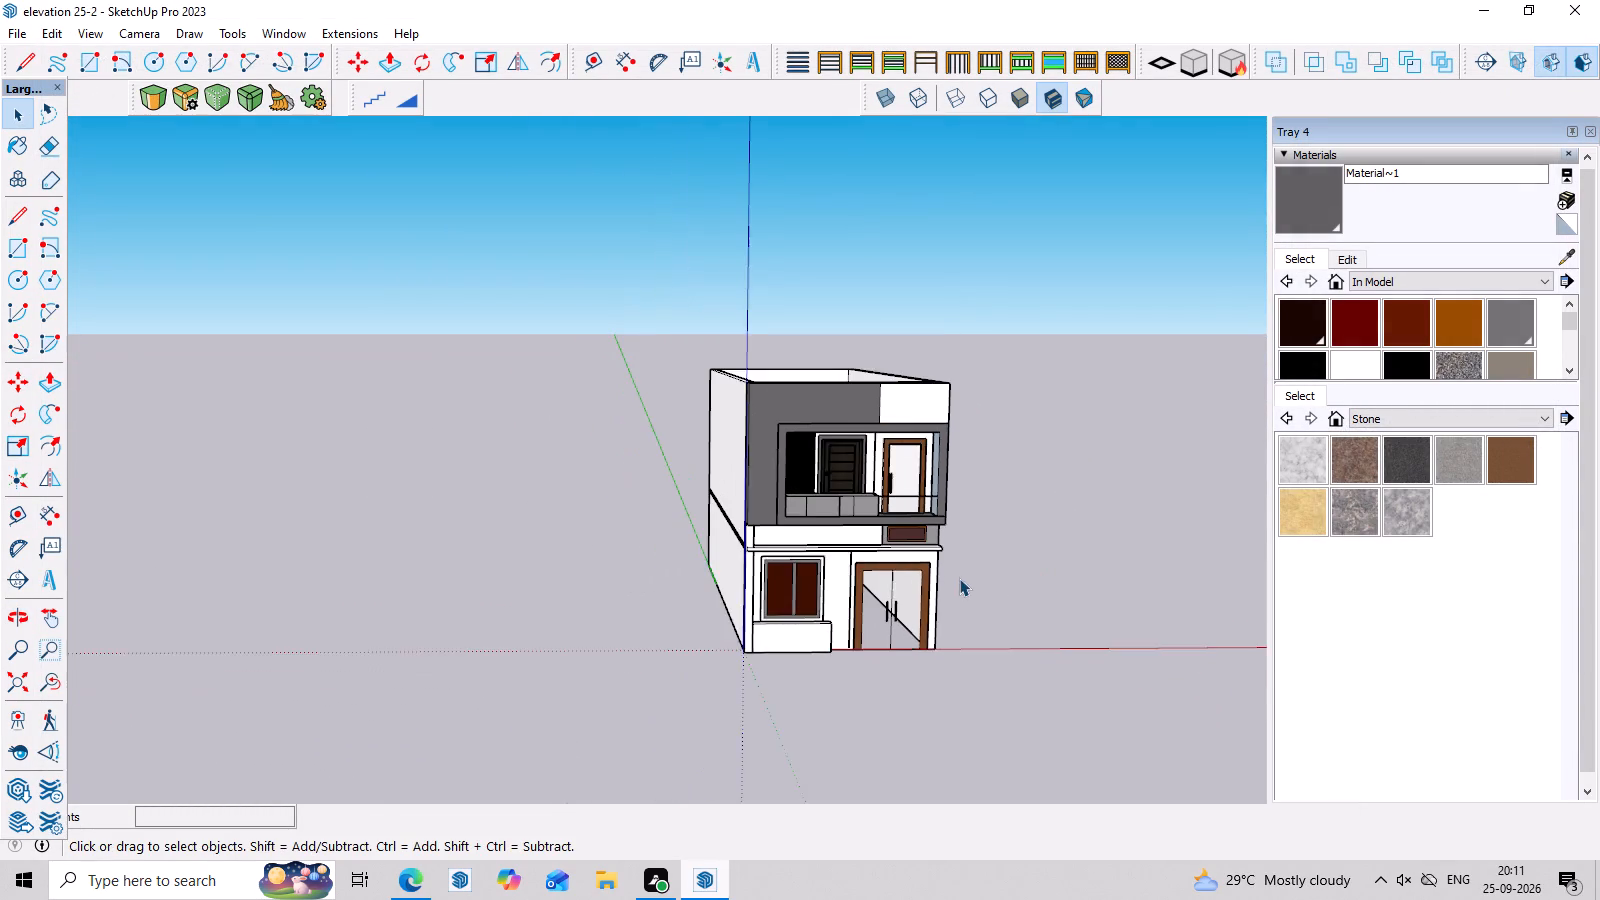
{"action": "scroll", "coordinate": [959, 578], "scroll_direction": "down", "scroll_amount": 6}
{"action": "scroll", "coordinate": [1094, 533], "scroll_direction": "up", "scroll_amount": 8}
{"action": "scroll", "coordinate": [766, 349], "scroll_direction": "down", "scroll_amount": 8}
{"action": "scroll", "coordinate": [881, 495], "scroll_direction": "down", "scroll_amount": 4}
{"action": "scroll", "coordinate": [1127, 539], "scroll_direction": "up", "scroll_amount": 8}
{"action": "middle_click_drag", "start_coordinate": [1136, 479], "coordinate": [1133, 347]}
{"action": "middle_click_drag", "start_coordinate": [1133, 347], "coordinate": [1114, 509]}
{"action": "scroll", "coordinate": [844, 455], "scroll_direction": "down", "scroll_amount": 9}
{"action": "scroll", "coordinate": [603, 527], "scroll_direction": "up", "scroll_amount": 7}
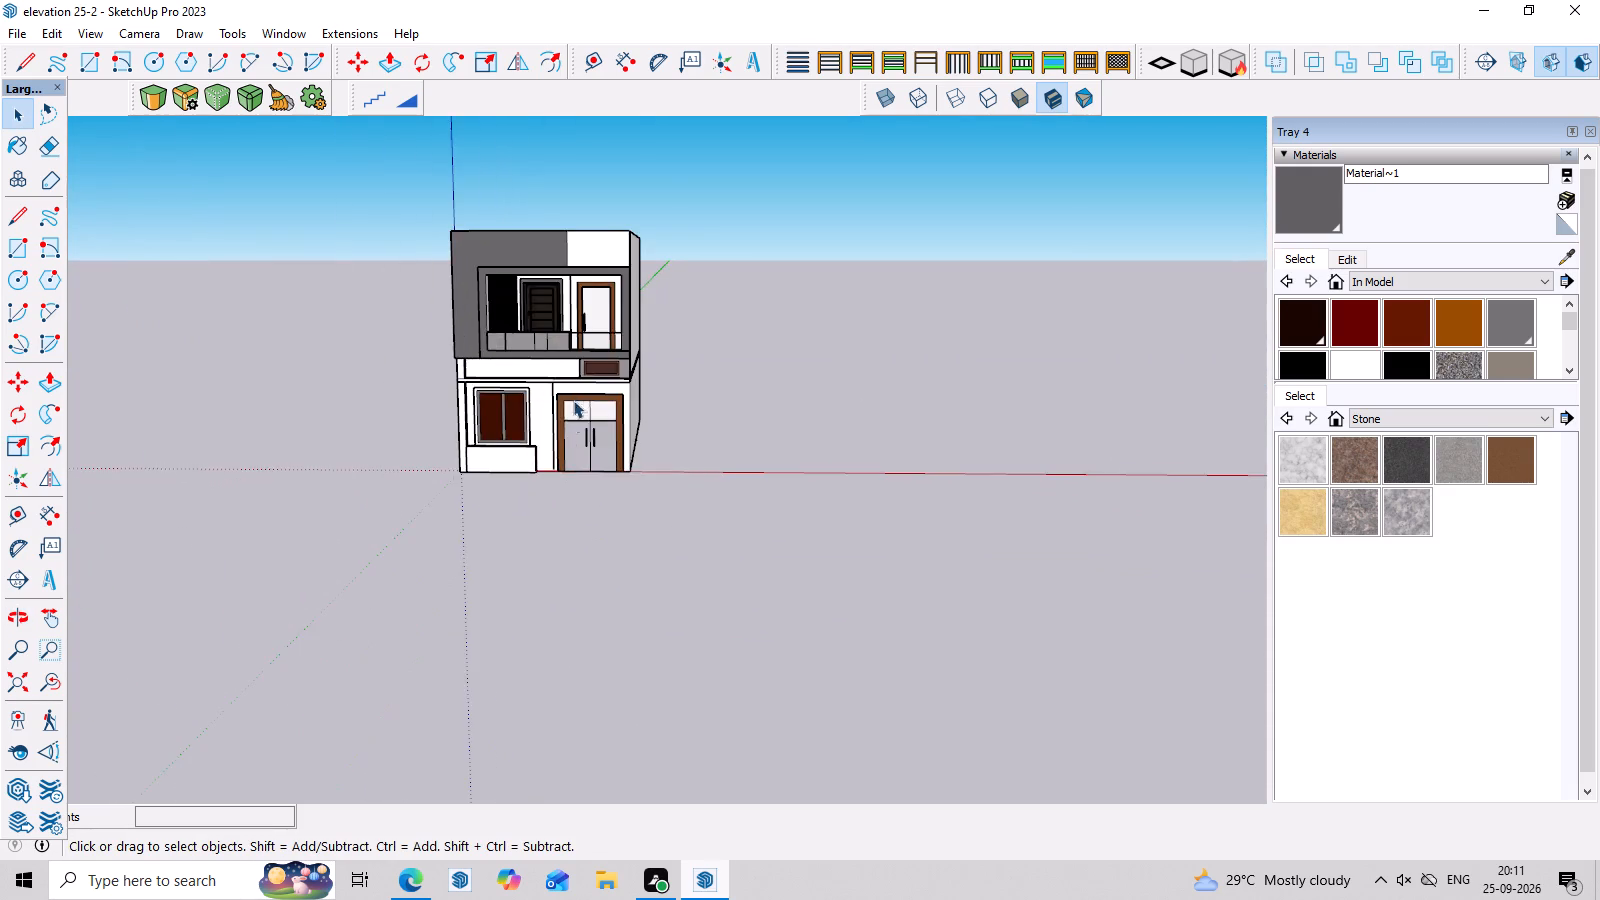
{"action": "scroll", "coordinate": [573, 400], "scroll_direction": "up", "scroll_amount": 5}
{"action": "middle_click_drag", "start_coordinate": [577, 503], "coordinate": [601, 399]}
{"action": "scroll", "coordinate": [493, 201], "scroll_direction": "down", "scroll_amount": 8}
{"action": "scroll", "coordinate": [487, 135], "scroll_direction": "up", "scroll_amount": 3}
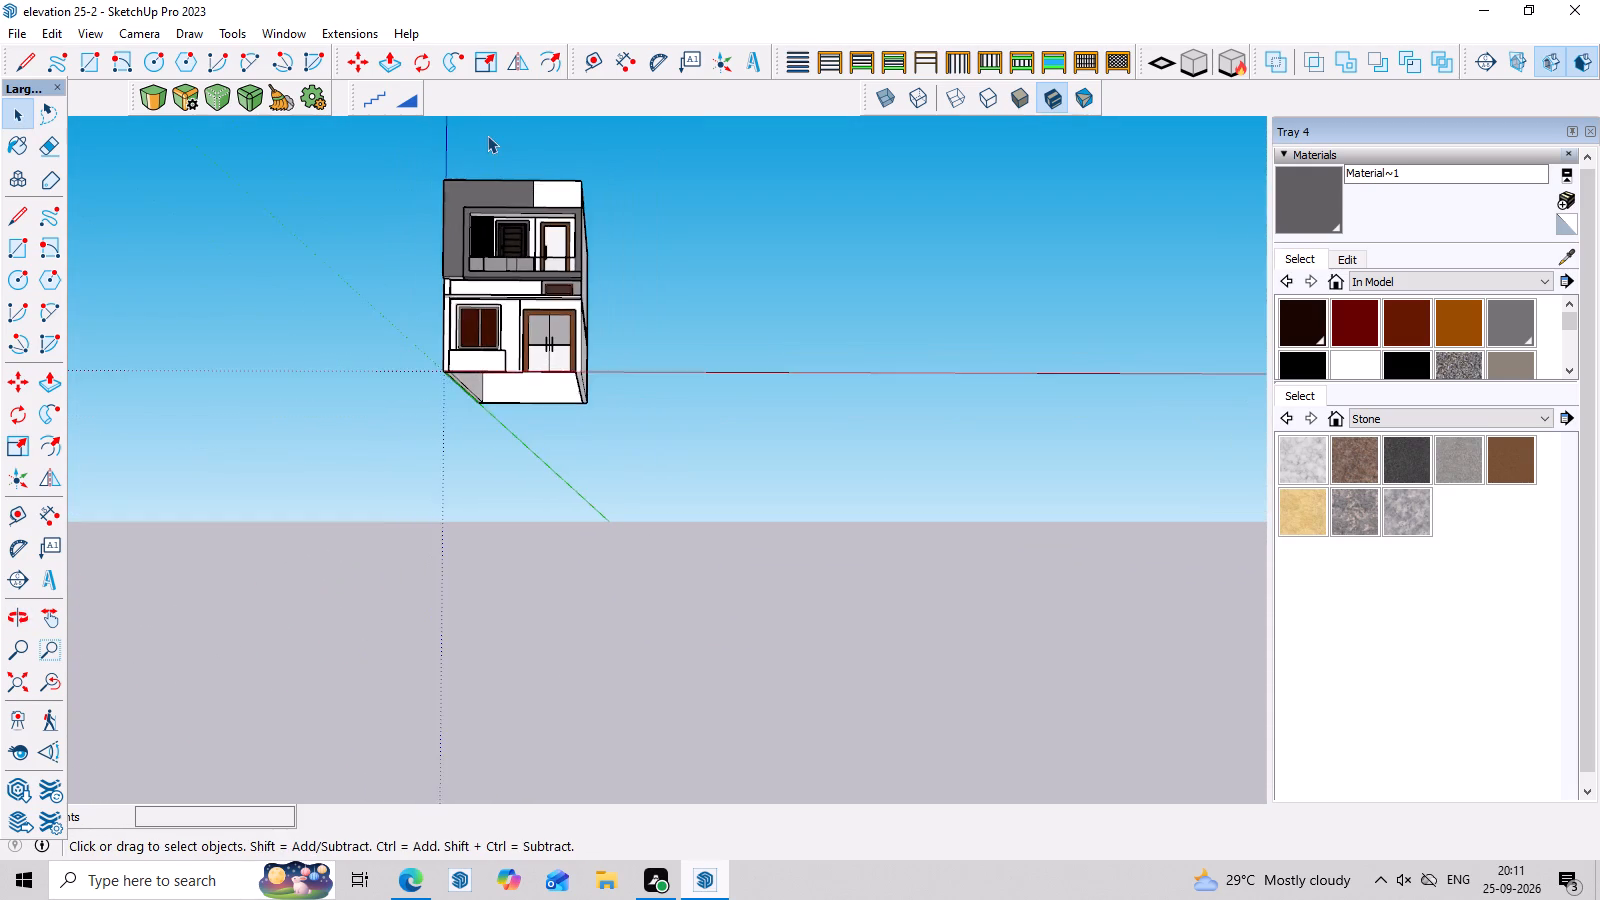
{"action": "scroll", "coordinate": [487, 135], "scroll_direction": "up", "scroll_amount": 4}
{"action": "middle_click_drag", "start_coordinate": [554, 230], "coordinate": [579, 343]}
{"action": "scroll", "coordinate": [579, 343], "scroll_direction": "down", "scroll_amount": 8}
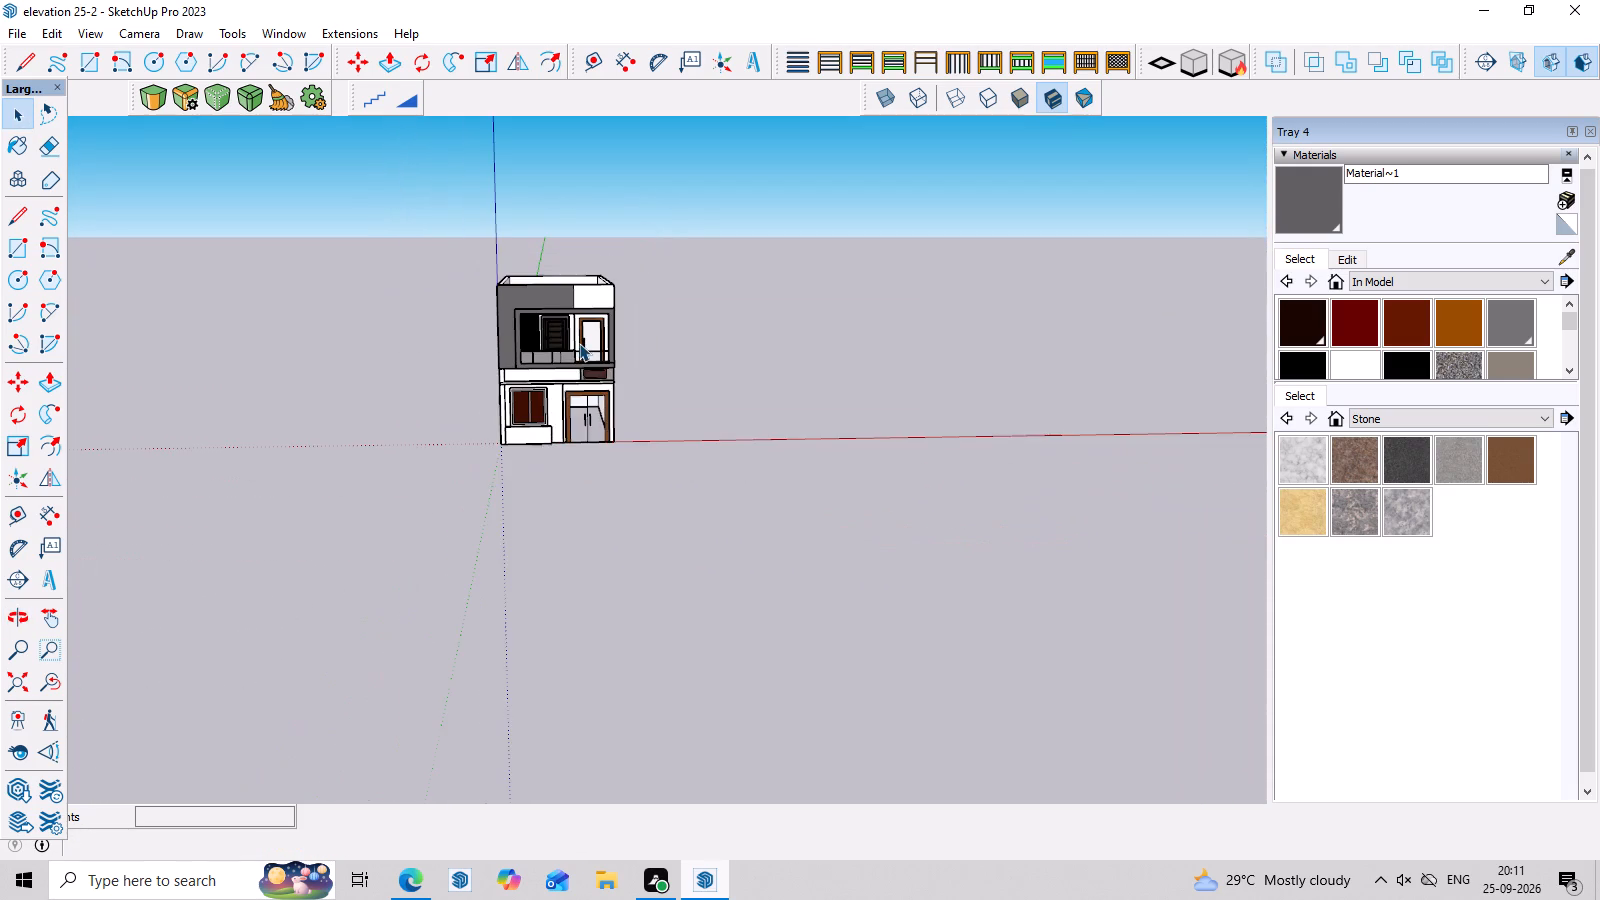
{"action": "middle_click_drag", "start_coordinate": [754, 452], "coordinate": [773, 324]}
{"action": "scroll", "coordinate": [777, 304], "scroll_direction": "up", "scroll_amount": 3}
{"action": "middle_click_drag", "start_coordinate": [795, 414], "coordinate": [796, 458]}
{"action": "scroll", "coordinate": [796, 459], "scroll_direction": "up", "scroll_amount": 3}
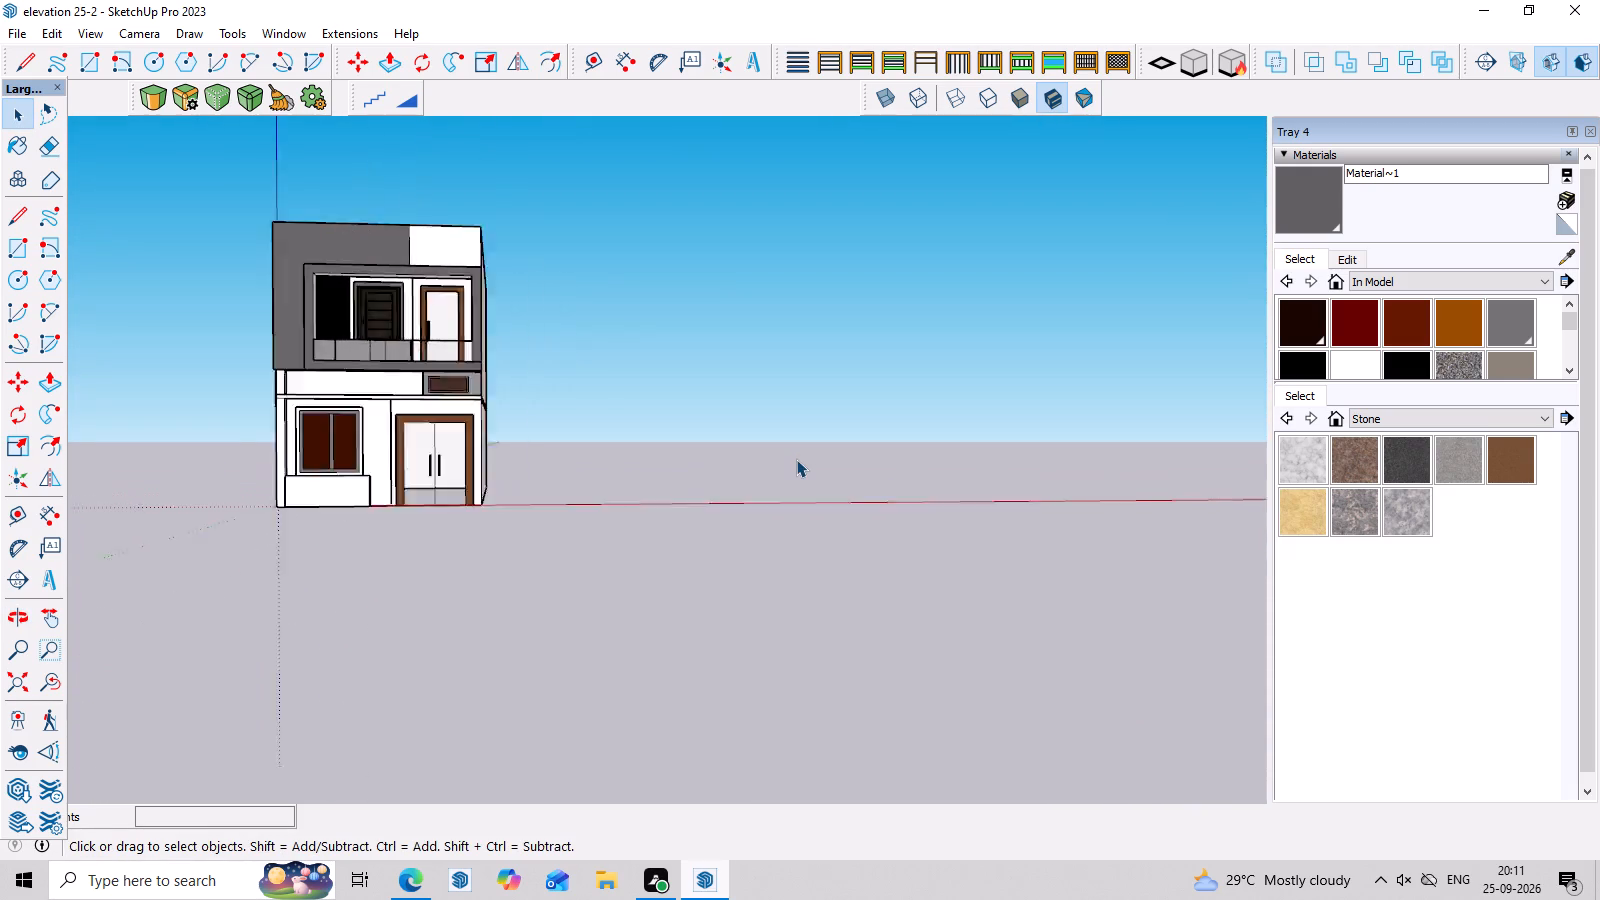
{"action": "left_click", "coordinate": [801, 381]}
{"action": "scroll", "coordinate": [801, 417], "scroll_direction": "up", "scroll_amount": 3}
{"action": "key", "text": "space"}
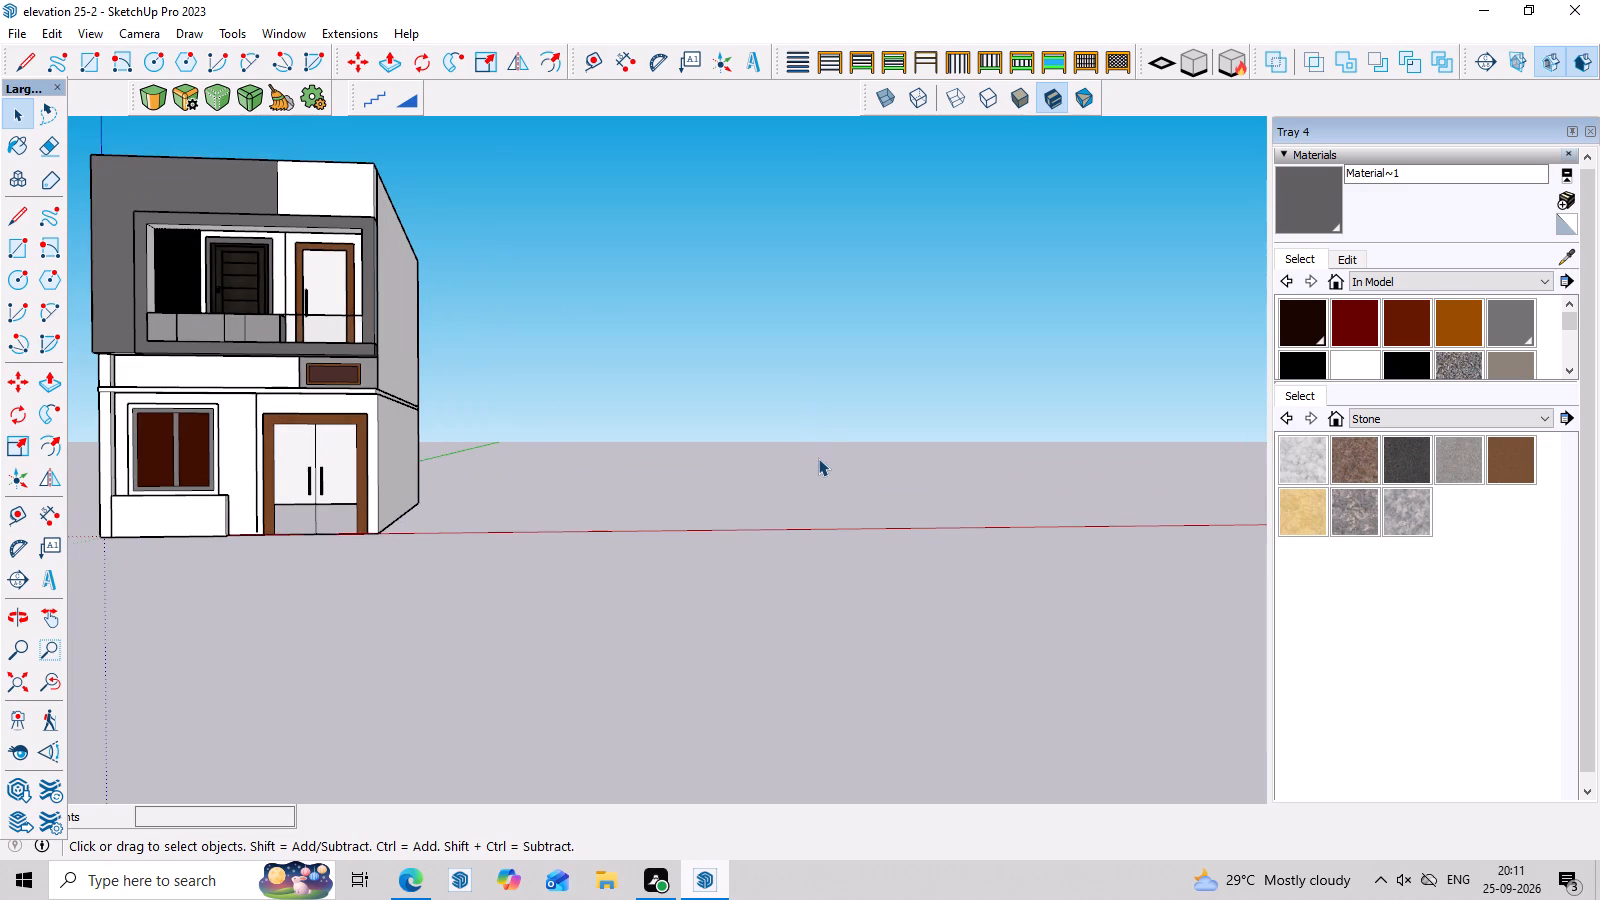
{"action": "left_click", "coordinate": [818, 458]}
Import the grass planter Component_6 from the Downloads folder again.
{"action": "left_click", "coordinate": [29, 30]}
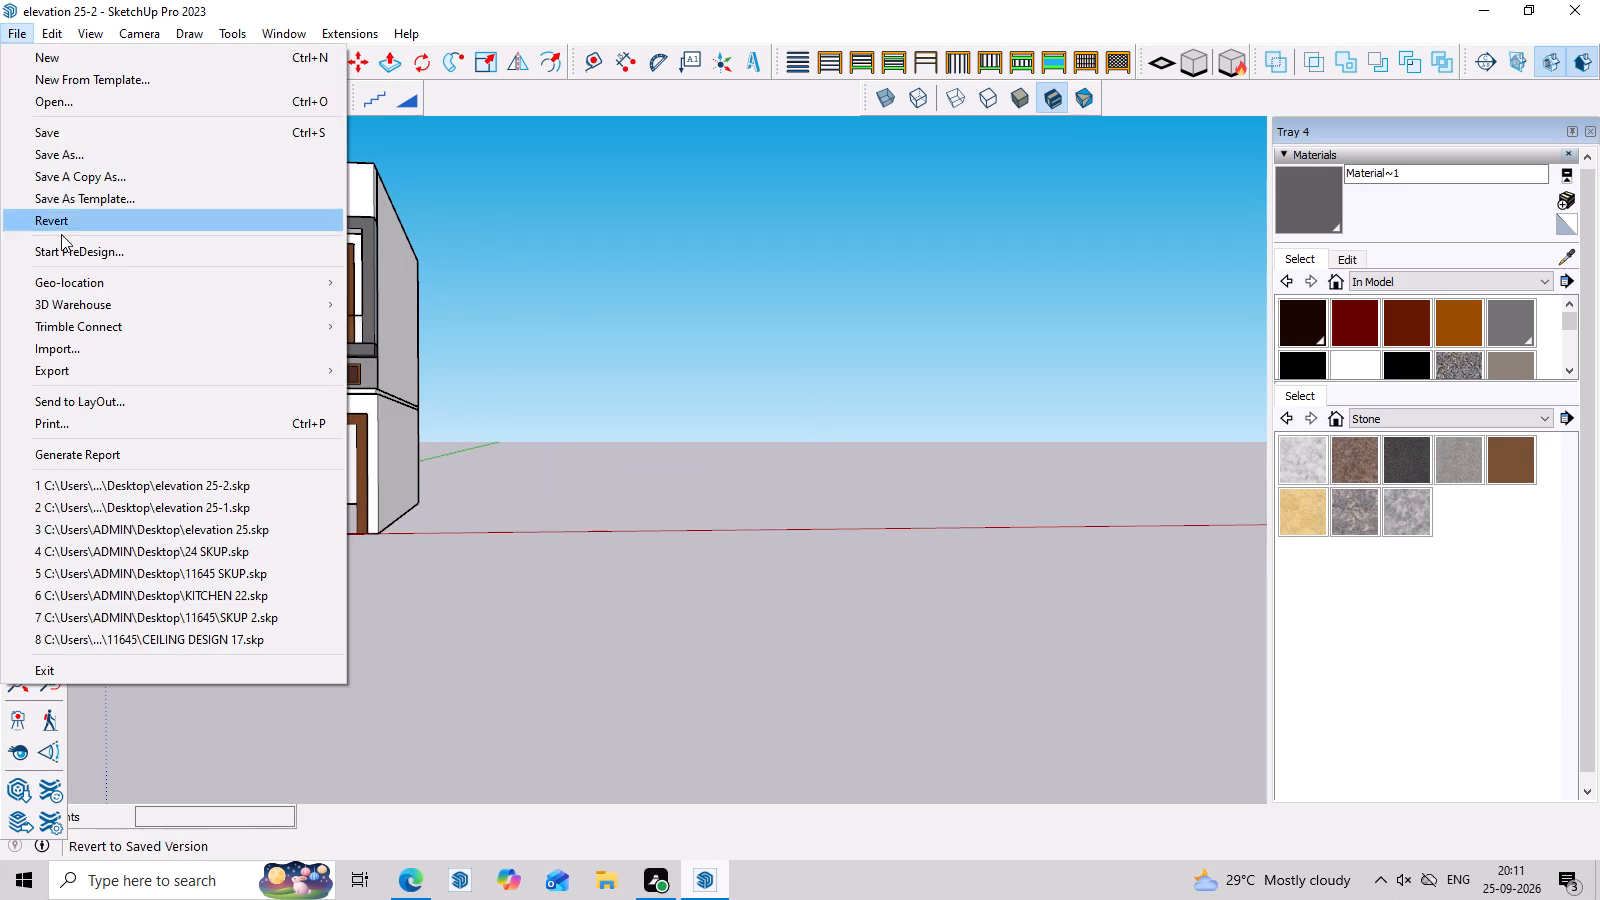
{"action": "left_click", "coordinate": [87, 343]}
{"action": "scroll", "coordinate": [268, 215], "scroll_direction": "up", "scroll_amount": 3}
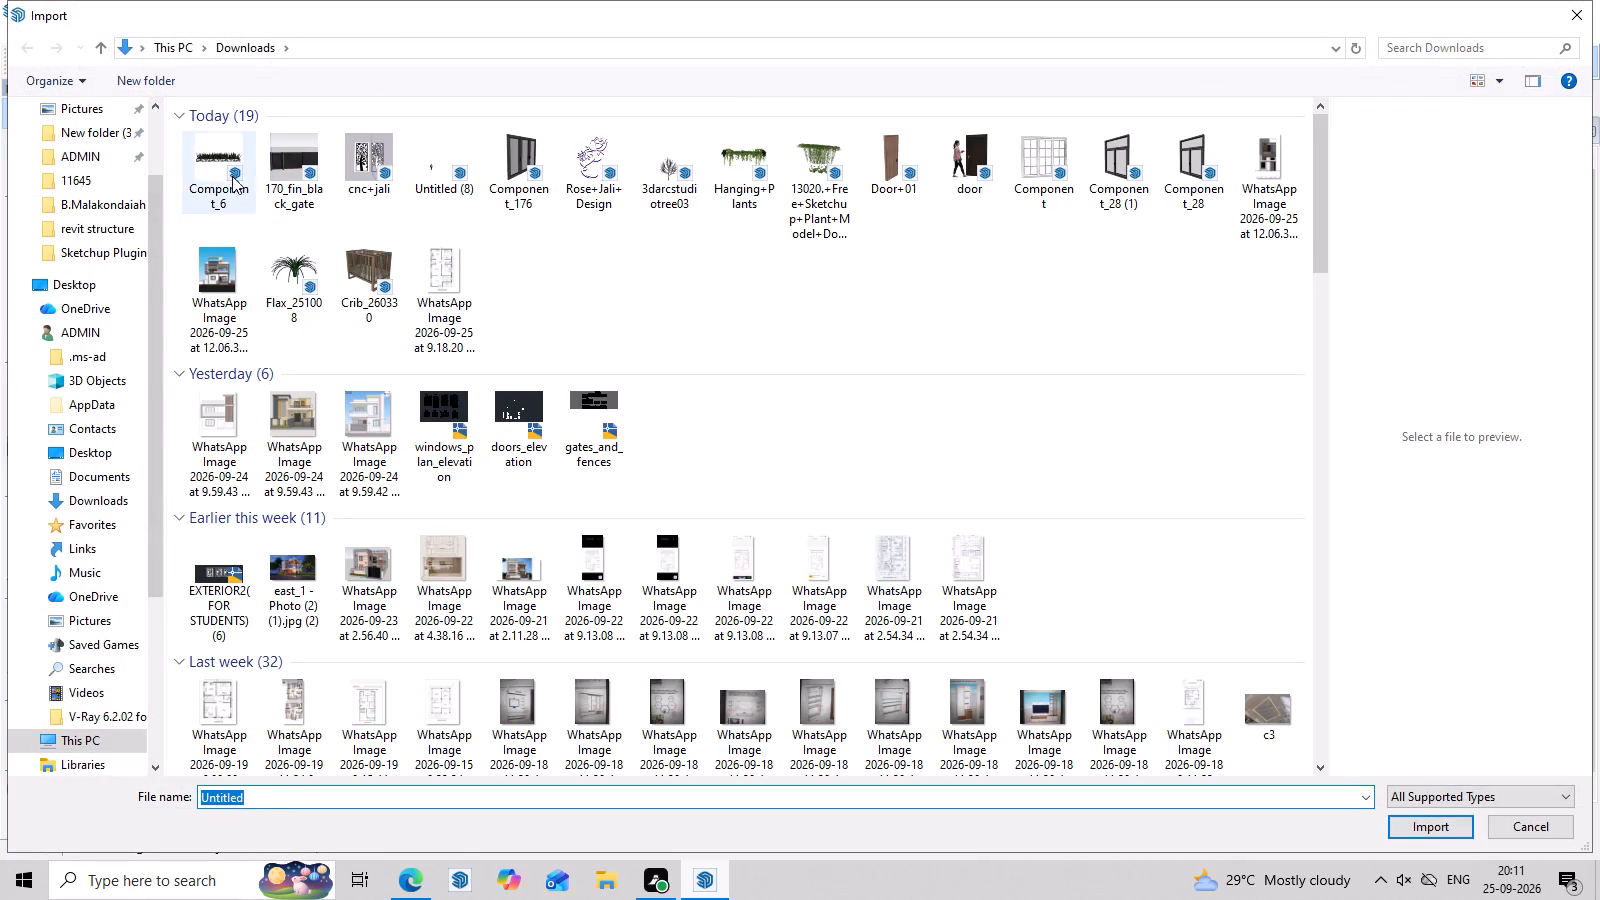
{"action": "left_click", "coordinate": [227, 154]}
{"action": "left_click", "coordinate": [1432, 825]}
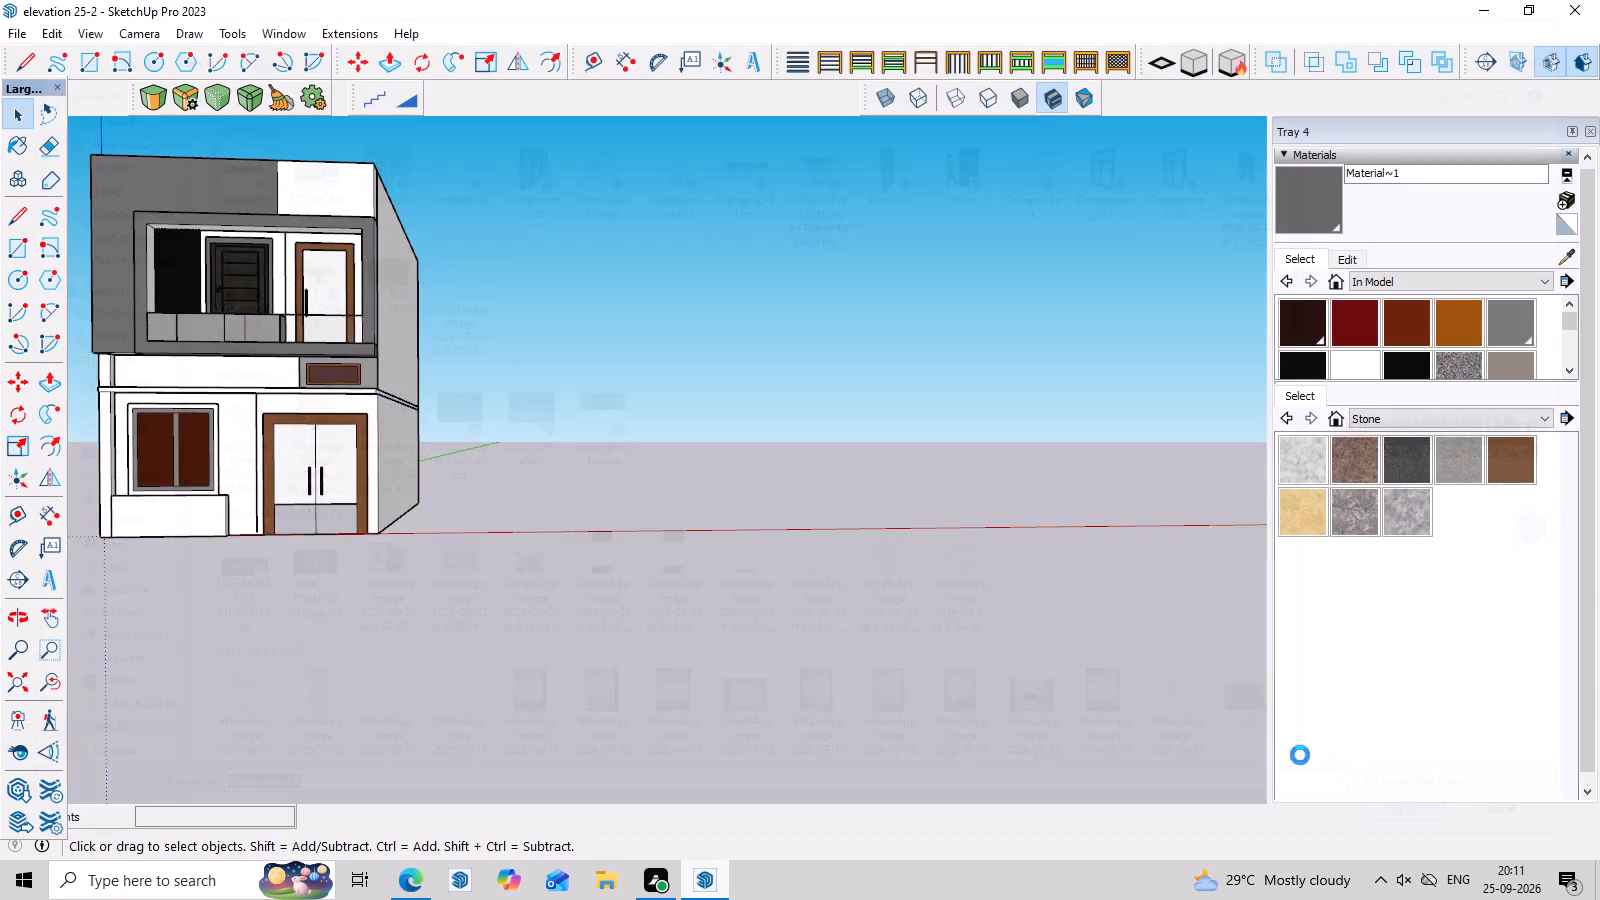
Examine the area around the house from farther away to locate the grass planter.
{"action": "scroll", "coordinate": [922, 492], "scroll_direction": "down", "scroll_amount": 15}
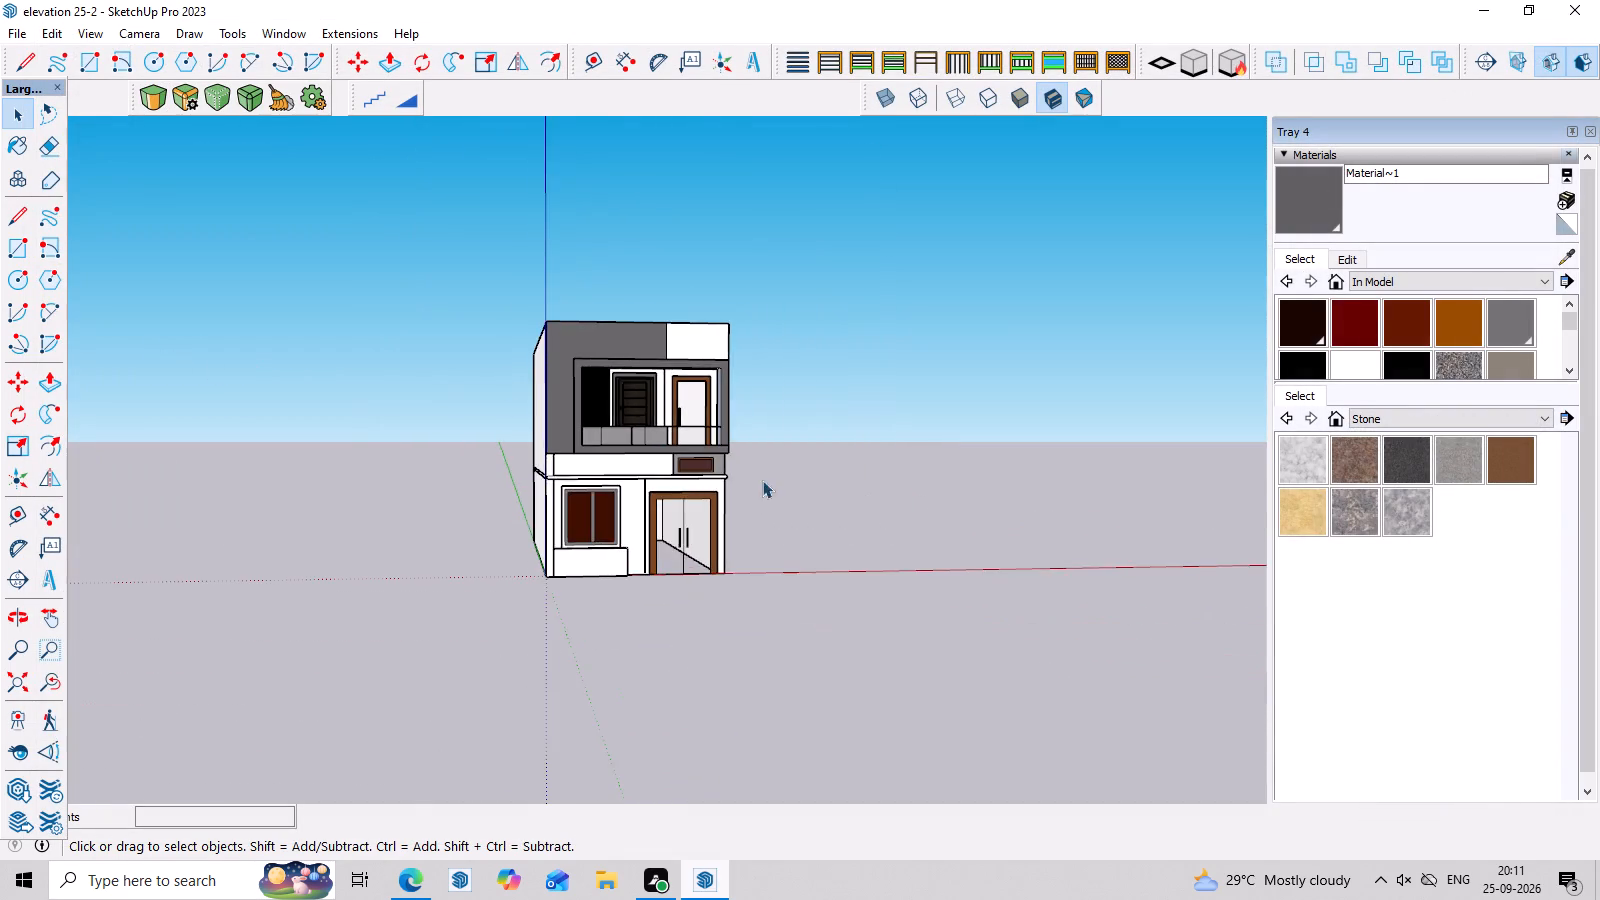
{"action": "scroll", "coordinate": [922, 492], "scroll_direction": "down", "scroll_amount": 4}
{"action": "scroll", "coordinate": [1058, 475], "scroll_direction": "down", "scroll_amount": 5}
{"action": "scroll", "coordinate": [1074, 440], "scroll_direction": "up", "scroll_amount": 9}
{"action": "scroll", "coordinate": [792, 189], "scroll_direction": "down", "scroll_amount": 1}
{"action": "middle_click_drag", "start_coordinate": [774, 208], "coordinate": [701, 313]}
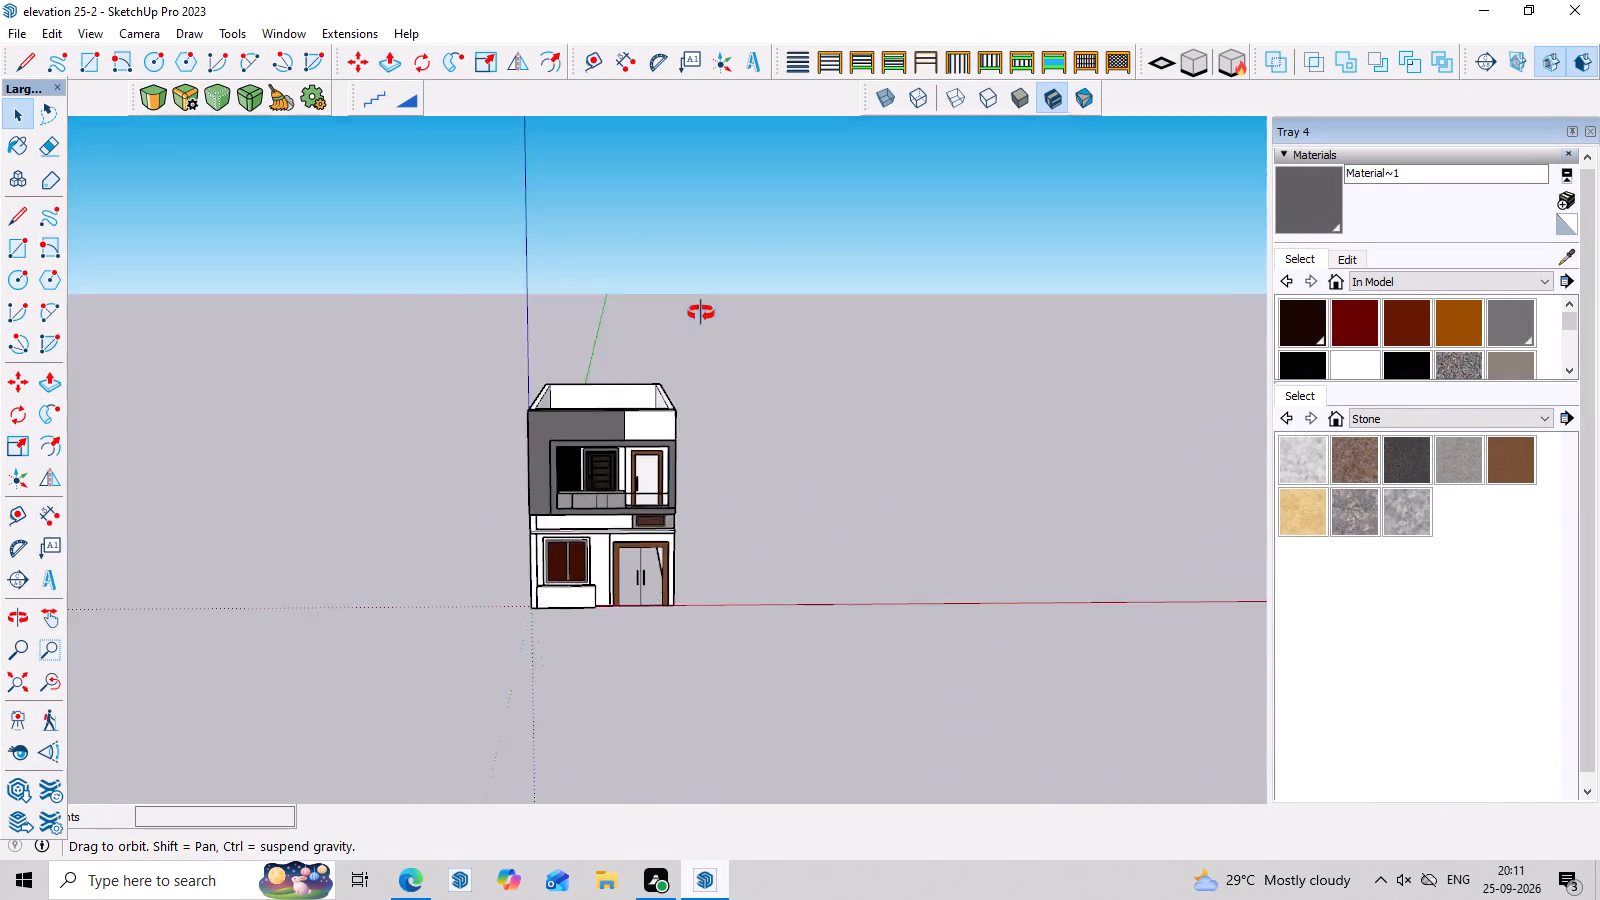
{"action": "middle_click_drag", "start_coordinate": [701, 313], "coordinate": [606, 519]}
{"action": "scroll", "coordinate": [776, 437], "scroll_direction": "down", "scroll_amount": 14}
{"action": "middle_click_drag", "start_coordinate": [847, 380], "coordinate": [1248, 149]}
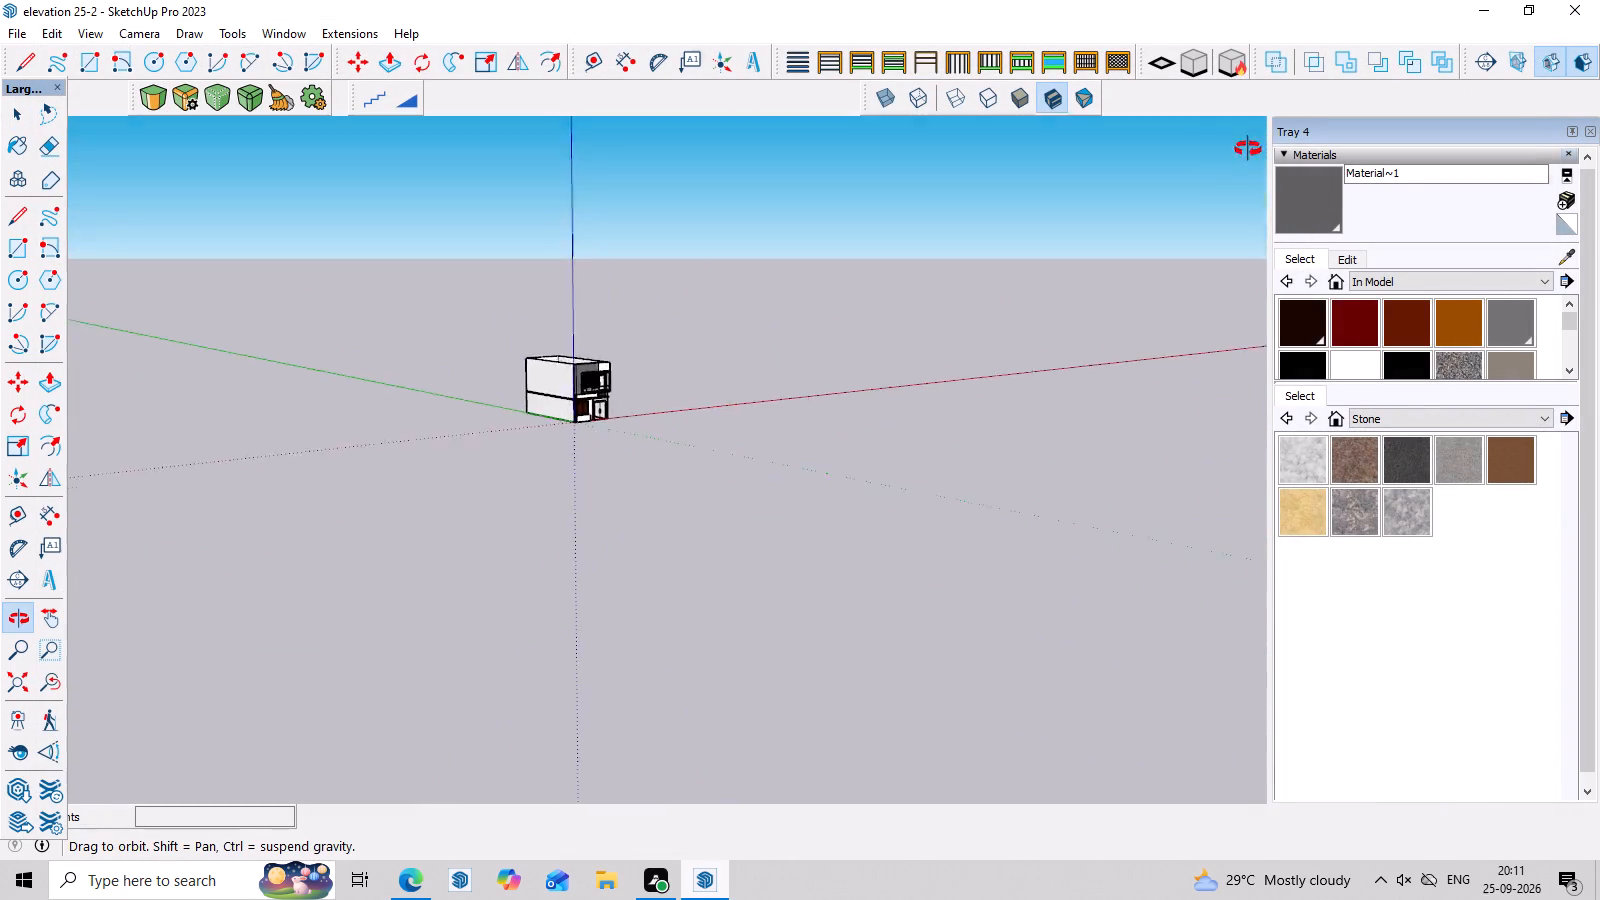
{"action": "middle_click_drag", "start_coordinate": [1248, 149], "coordinate": [868, 353]}
Draw a rectangle about 18' 8" by 39' 5" across the outer top edges of the parapet to close the roof.
{"action": "scroll", "coordinate": [667, 311], "scroll_direction": "up", "scroll_amount": 13}
{"action": "middle_click_drag", "start_coordinate": [838, 462], "coordinate": [987, 683]}
{"action": "scroll", "coordinate": [732, 517], "scroll_direction": "up", "scroll_amount": 3}
{"action": "scroll", "coordinate": [629, 364], "scroll_direction": "down", "scroll_amount": 3}
{"action": "key", "text": "r"}
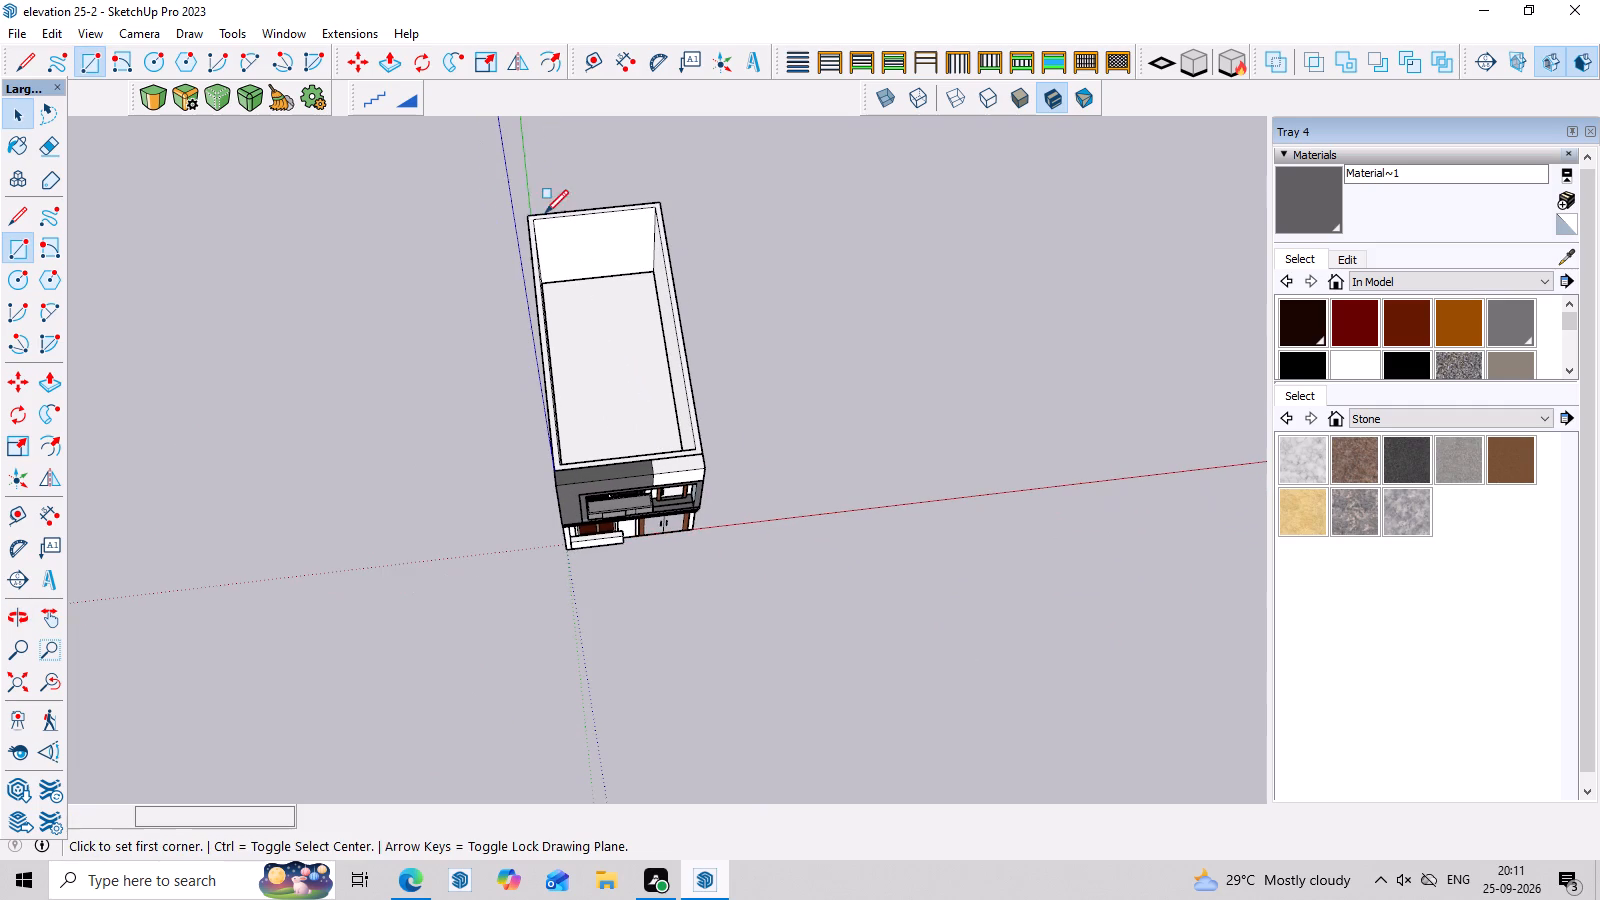
{"action": "left_click", "coordinate": [527, 215]}
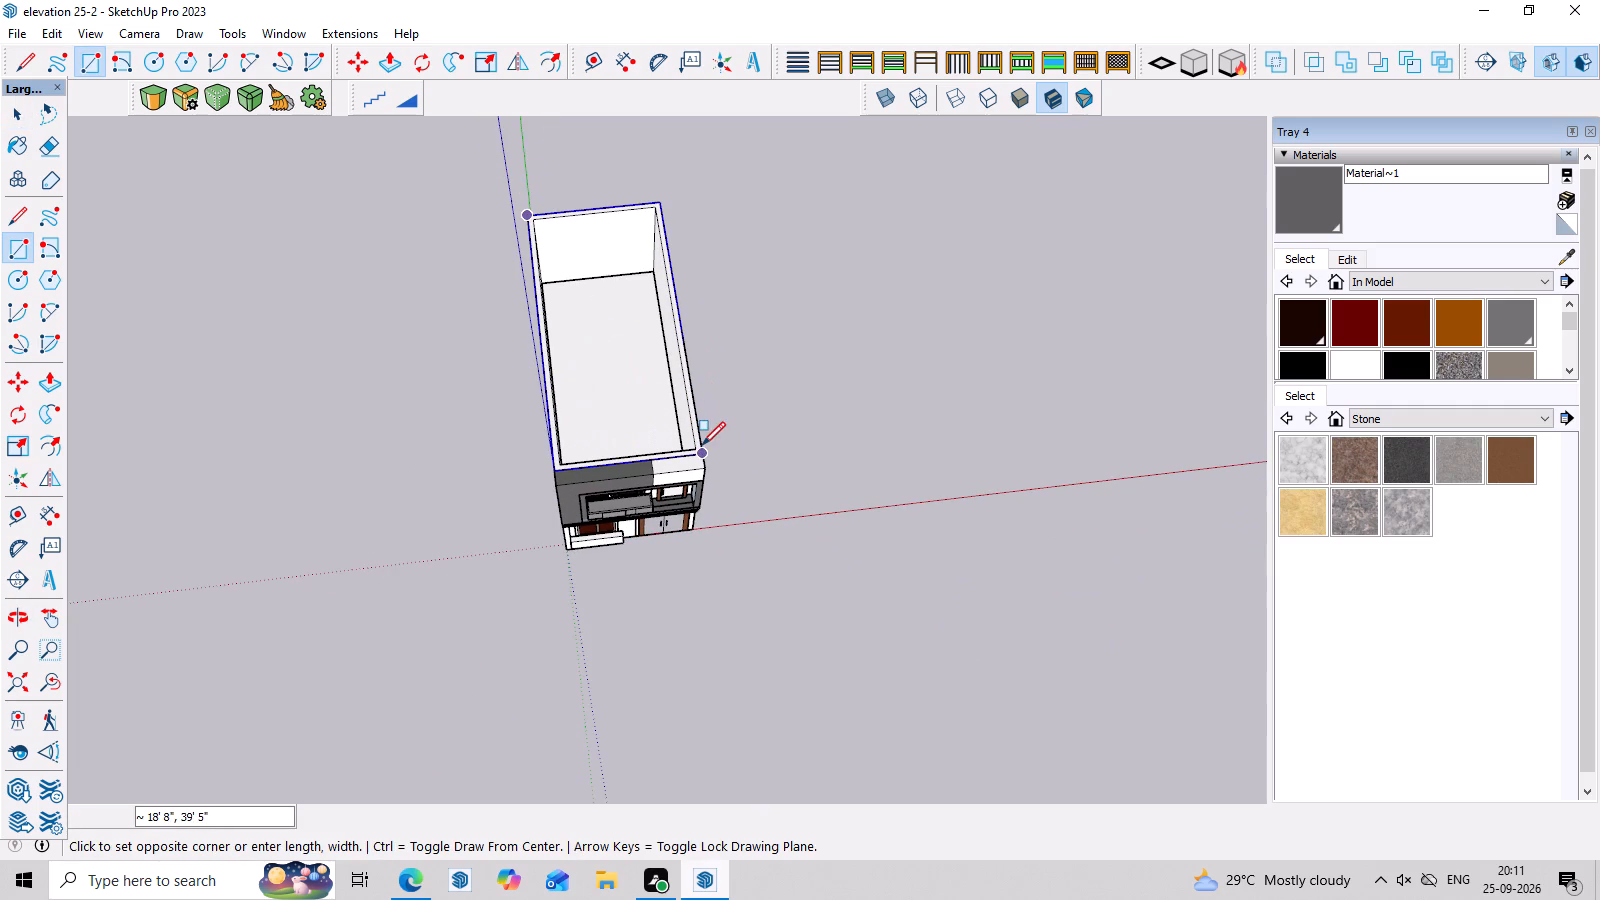
{"action": "left_click", "coordinate": [702, 450]}
Pull the new roof face up 4" with Push/Pull and return to the front view of the house.
{"action": "key", "text": "space"}
{"action": "left_click", "coordinate": [661, 376]}
{"action": "key", "text": "p"}
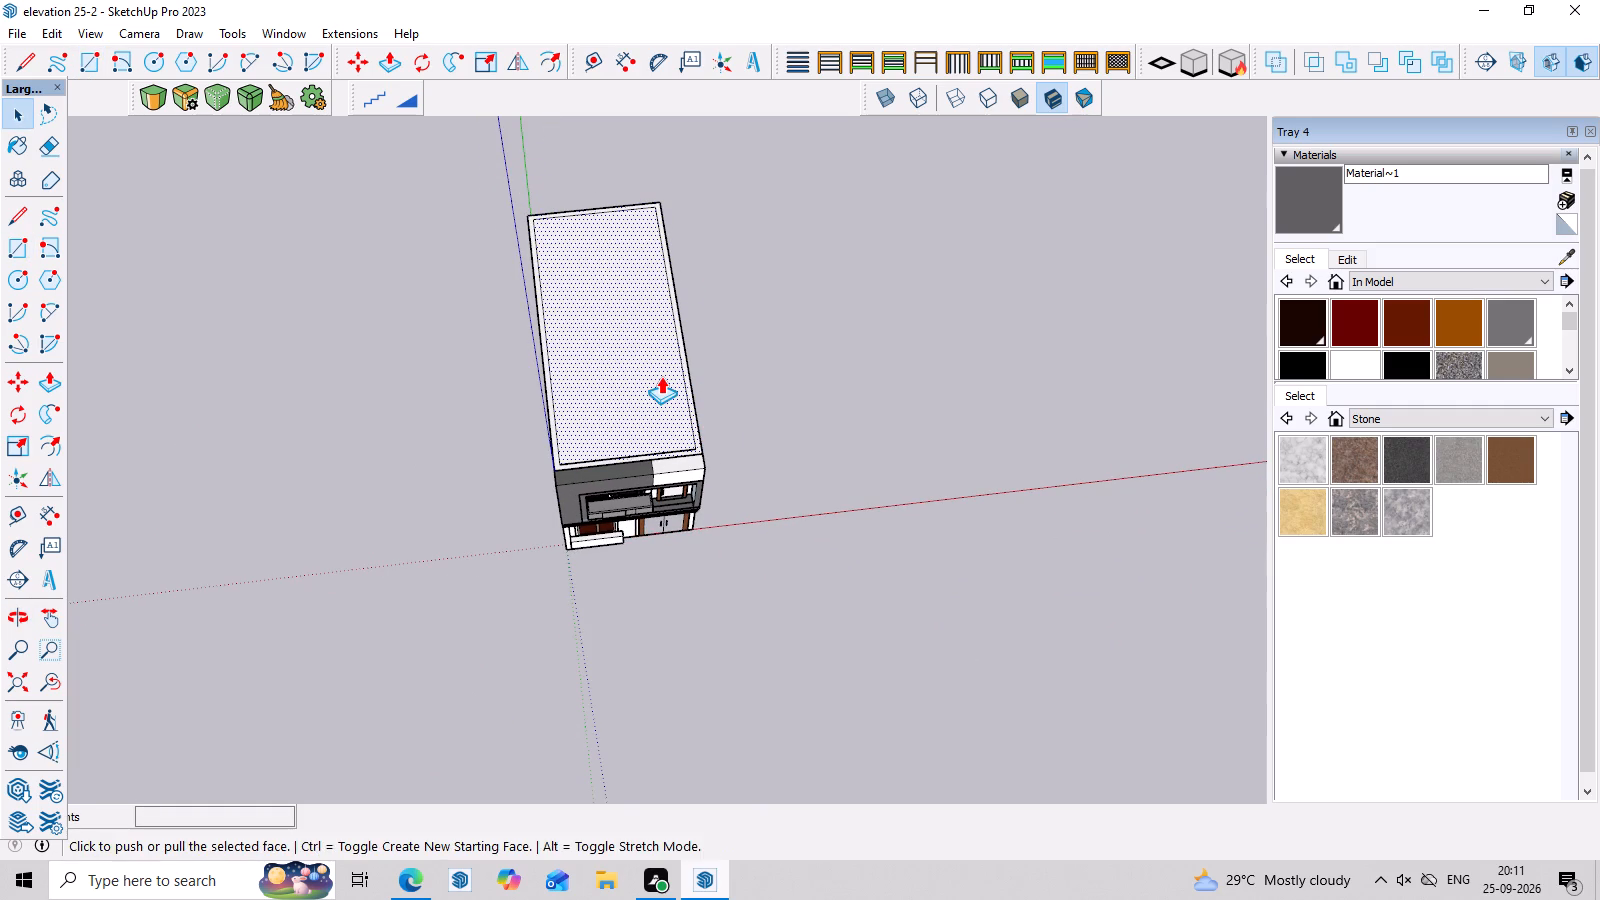
{"action": "left_click", "coordinate": [661, 376]}
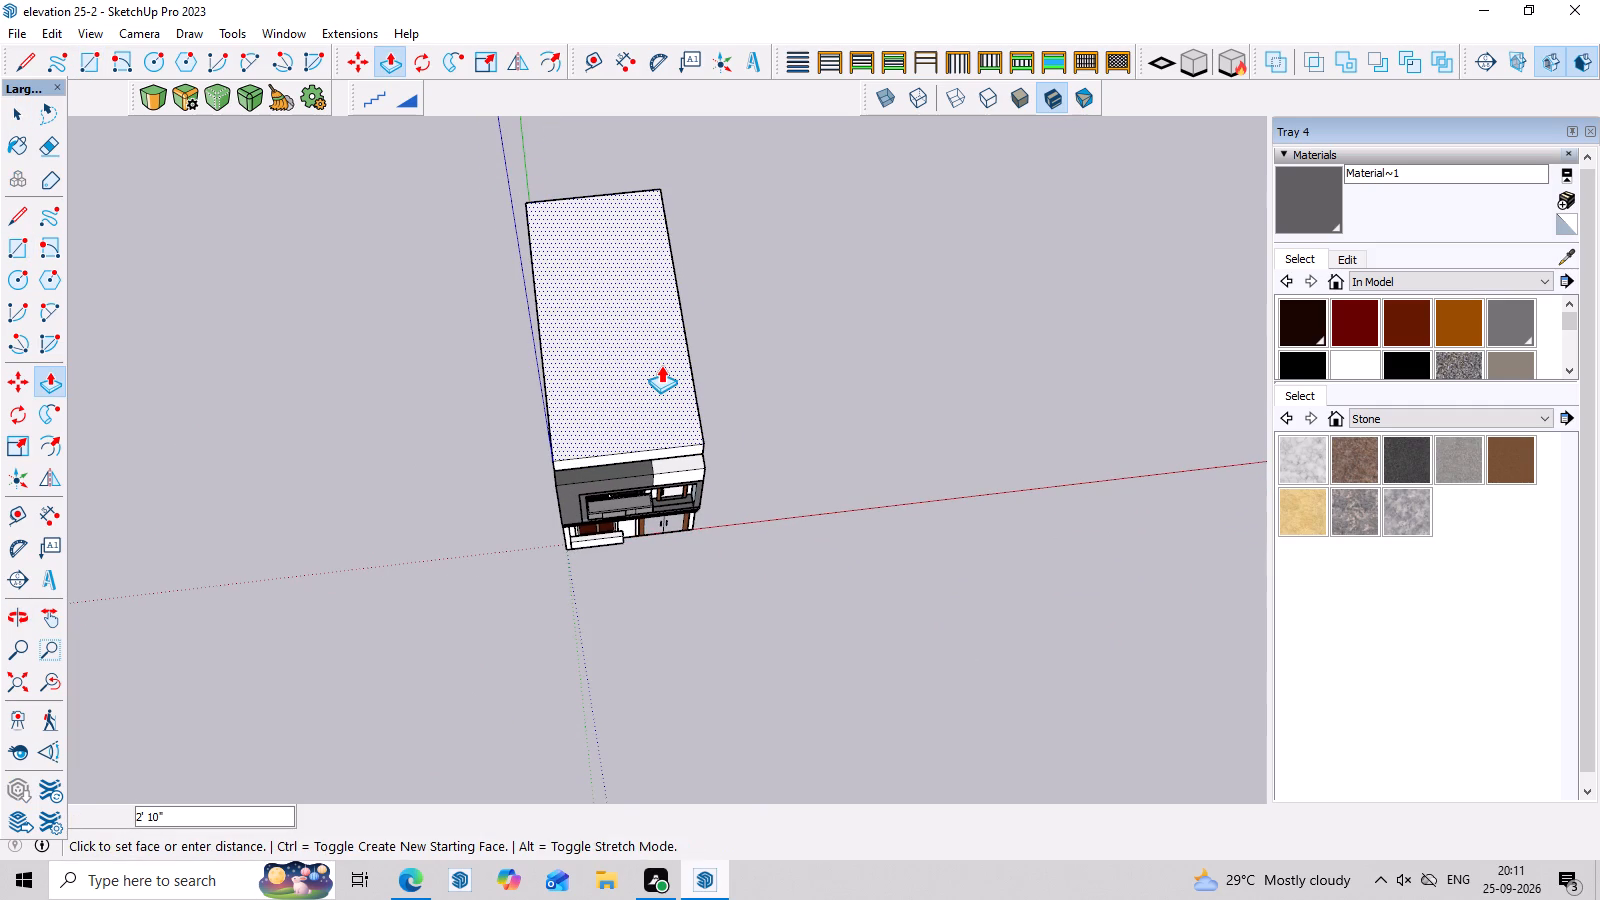
{"action": "key", "text": "4"}
{"action": "key", "text": "Return"}
{"action": "middle_click_drag", "start_coordinate": [856, 406], "coordinate": [771, 132]}
{"action": "middle_click_drag", "start_coordinate": [760, 403], "coordinate": [774, 142]}
{"action": "scroll", "coordinate": [736, 485], "scroll_direction": "up", "scroll_amount": 4}
{"action": "middle_click", "coordinate": [725, 527]}
{"action": "scroll", "coordinate": [725, 527], "scroll_direction": "up", "scroll_amount": 2}
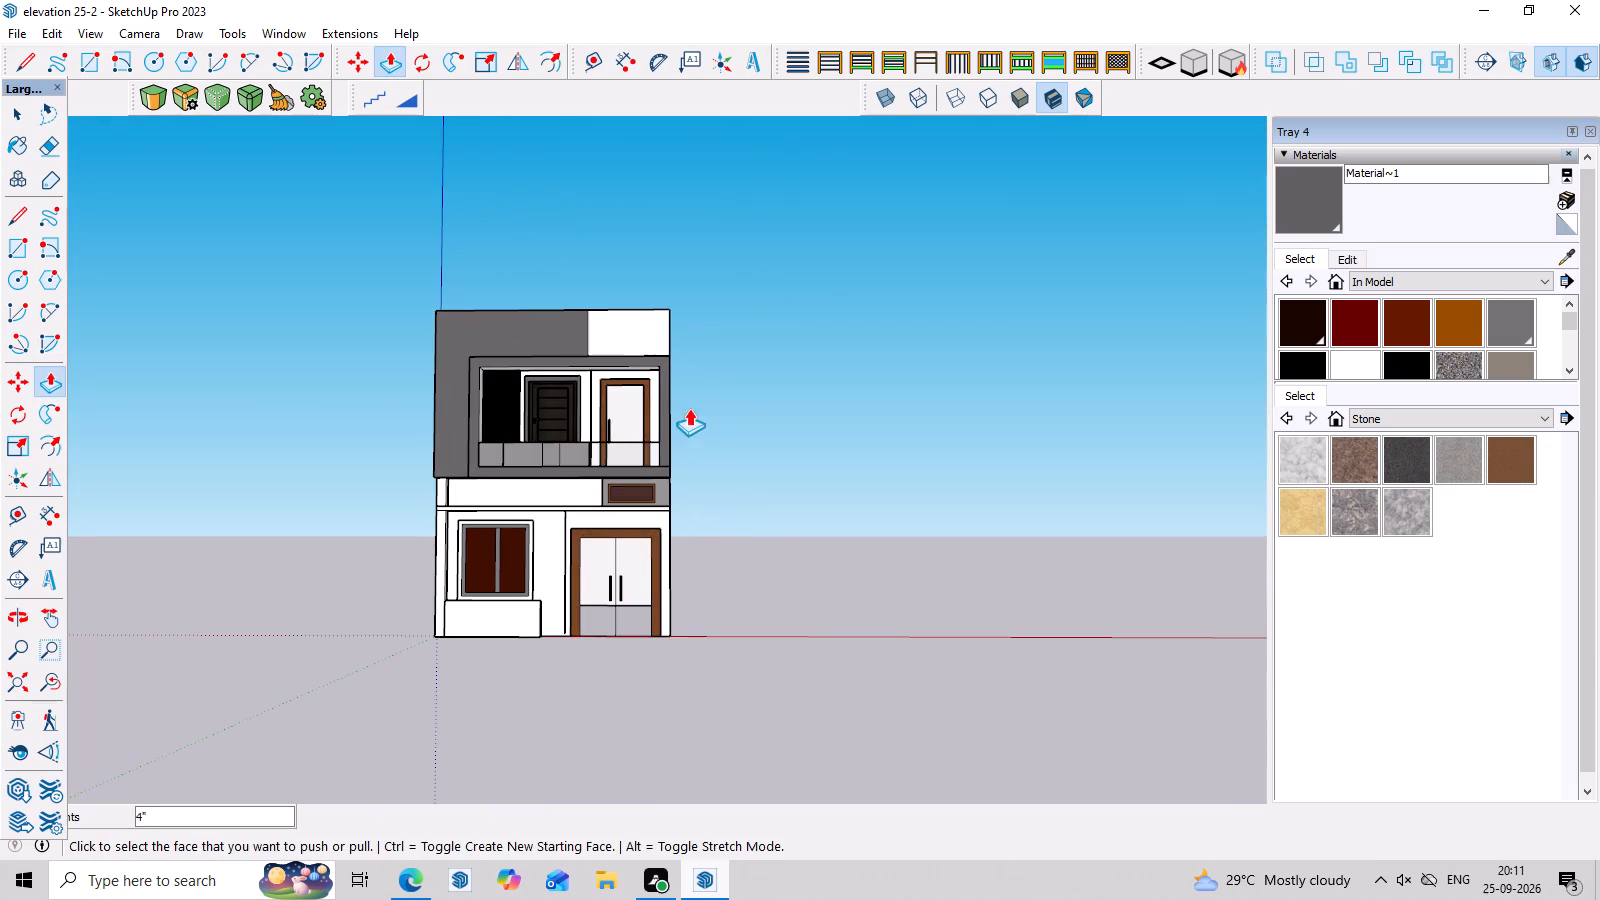
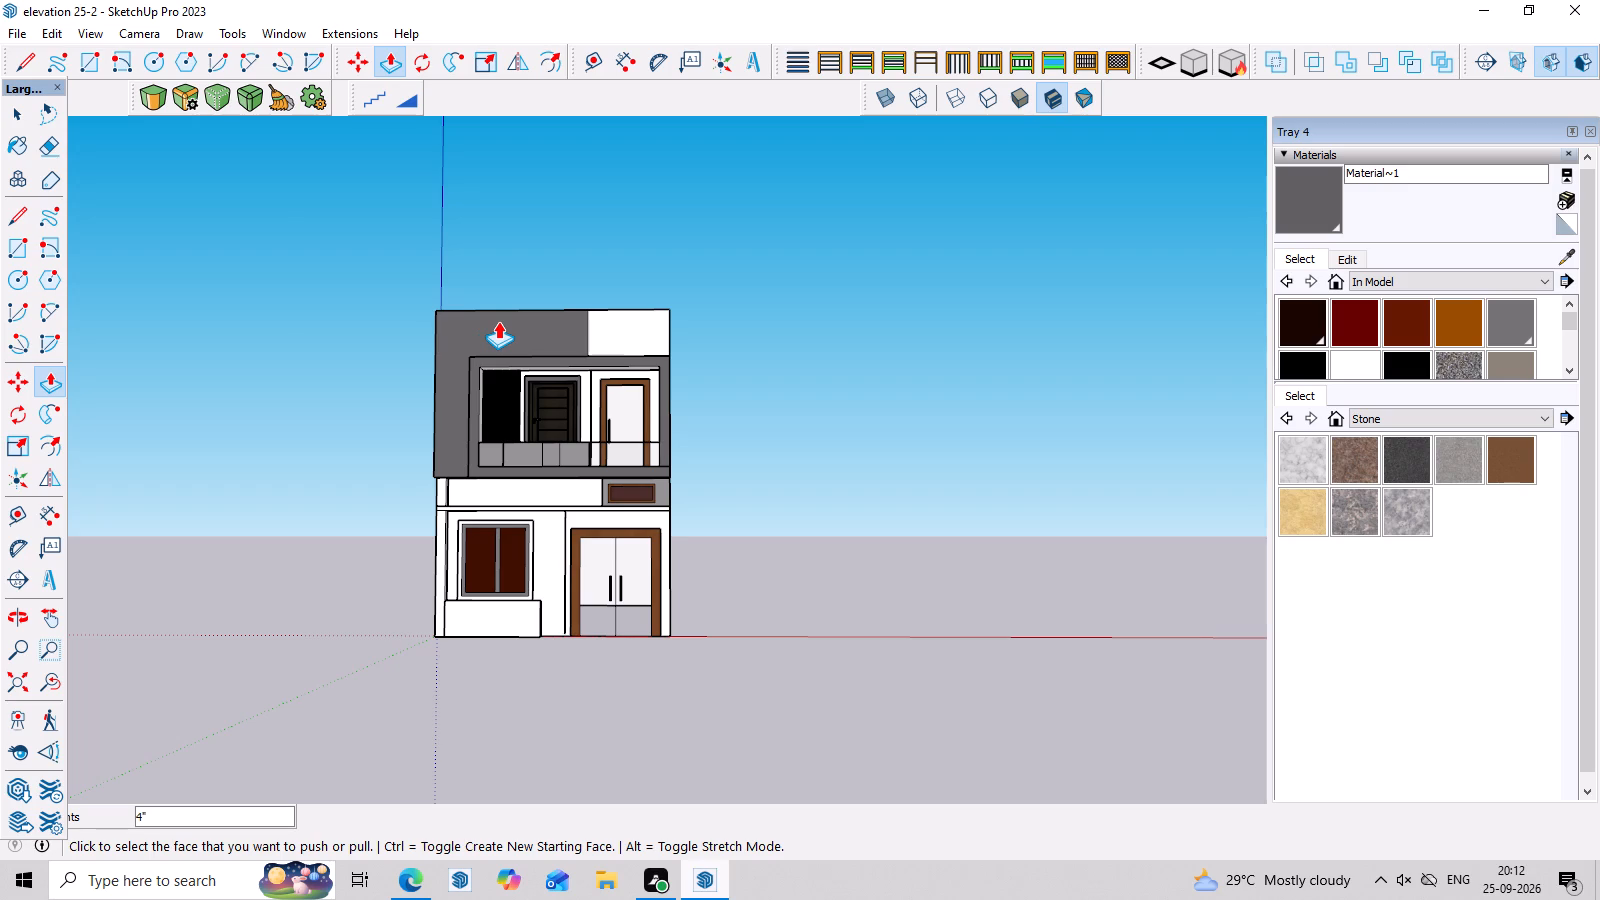
Examine the two-storey house and its closed roof from the front and from above.
{"action": "scroll", "coordinate": [498, 321], "scroll_direction": "down", "scroll_amount": 5}
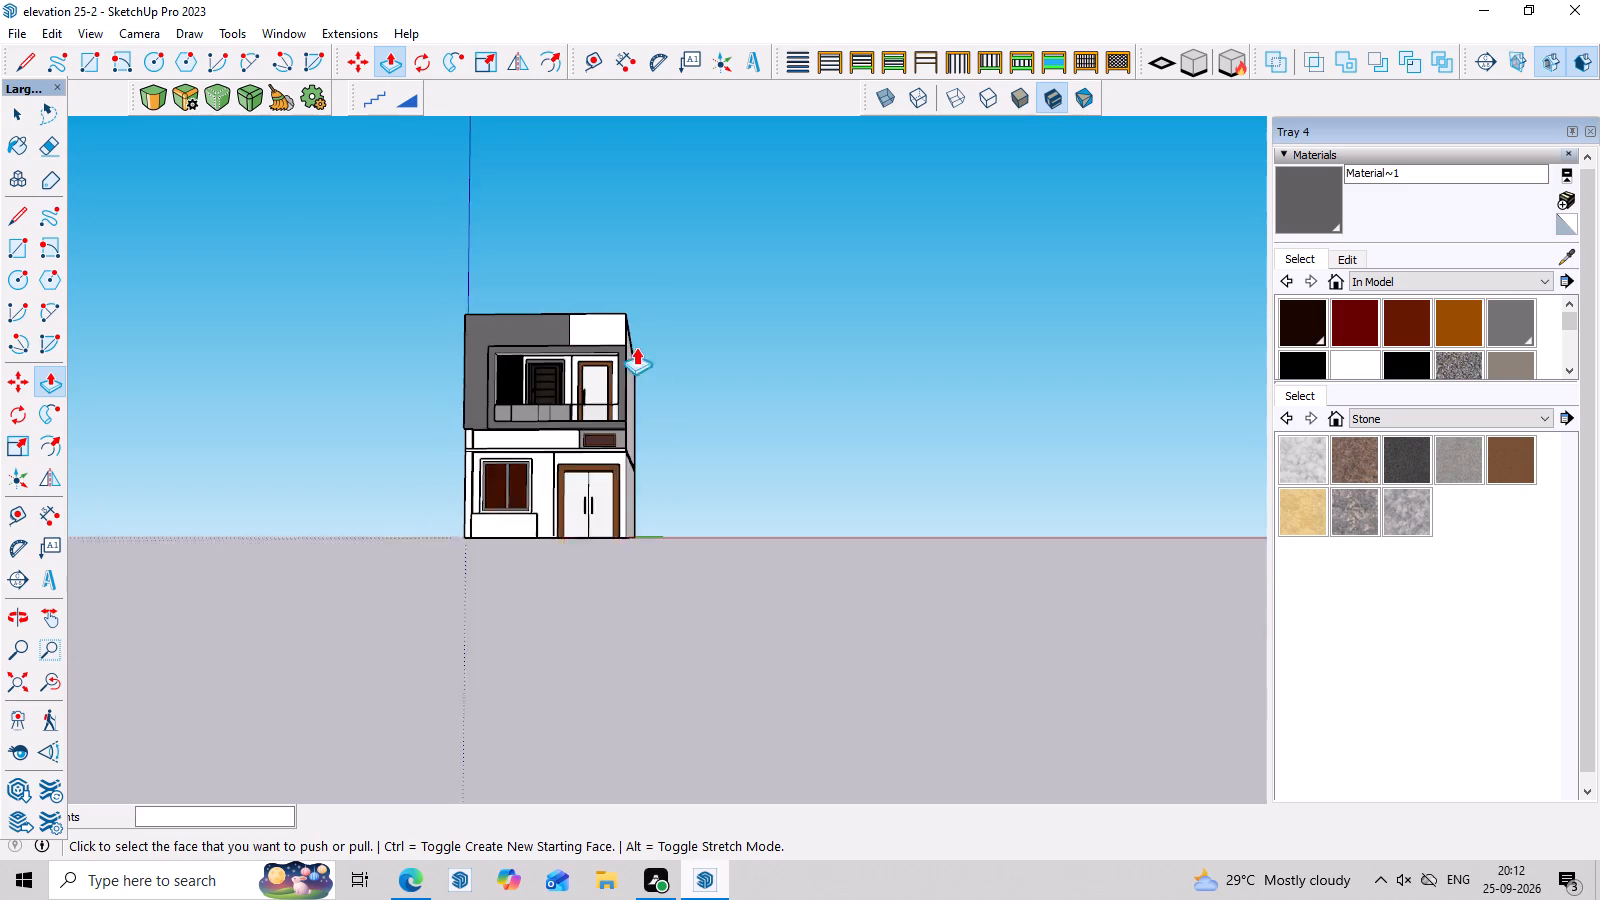
{"action": "middle_click_drag", "start_coordinate": [666, 352], "coordinate": [706, 473]}
{"action": "scroll", "coordinate": [680, 429], "scroll_direction": "up", "scroll_amount": 7}
{"action": "middle_click_drag", "start_coordinate": [970, 563], "coordinate": [952, 525]}
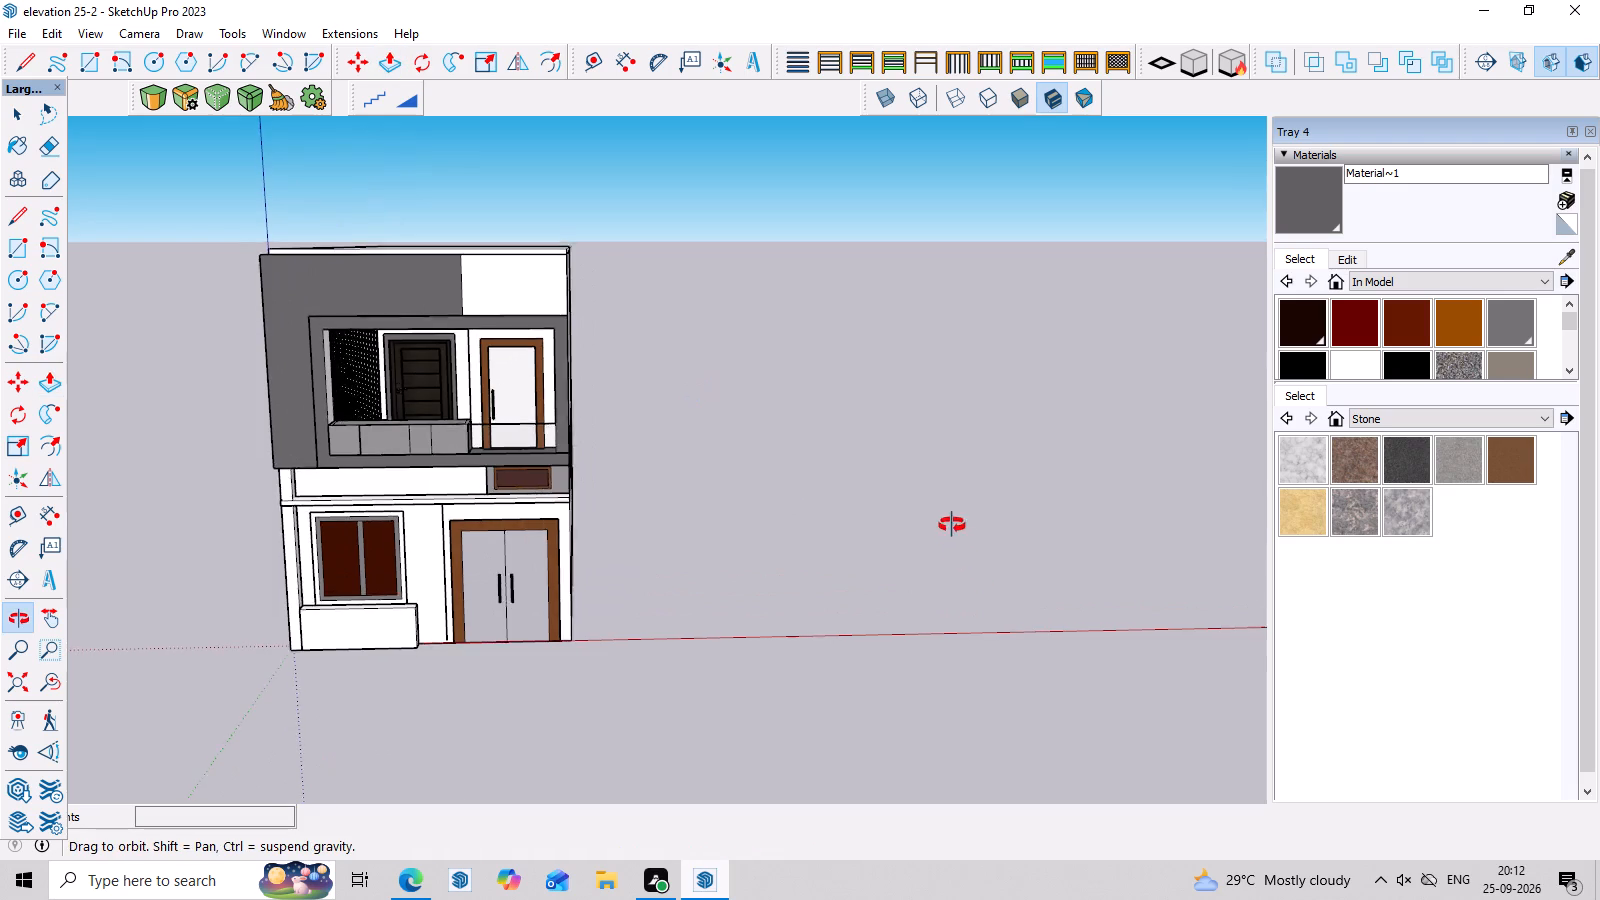
{"action": "middle_click_drag", "start_coordinate": [952, 525], "coordinate": [939, 488]}
{"action": "key", "text": "space"}
{"action": "scroll", "coordinate": [939, 469], "scroll_direction": "down", "scroll_amount": 12}
{"action": "scroll", "coordinate": [868, 414], "scroll_direction": "down", "scroll_amount": 5}
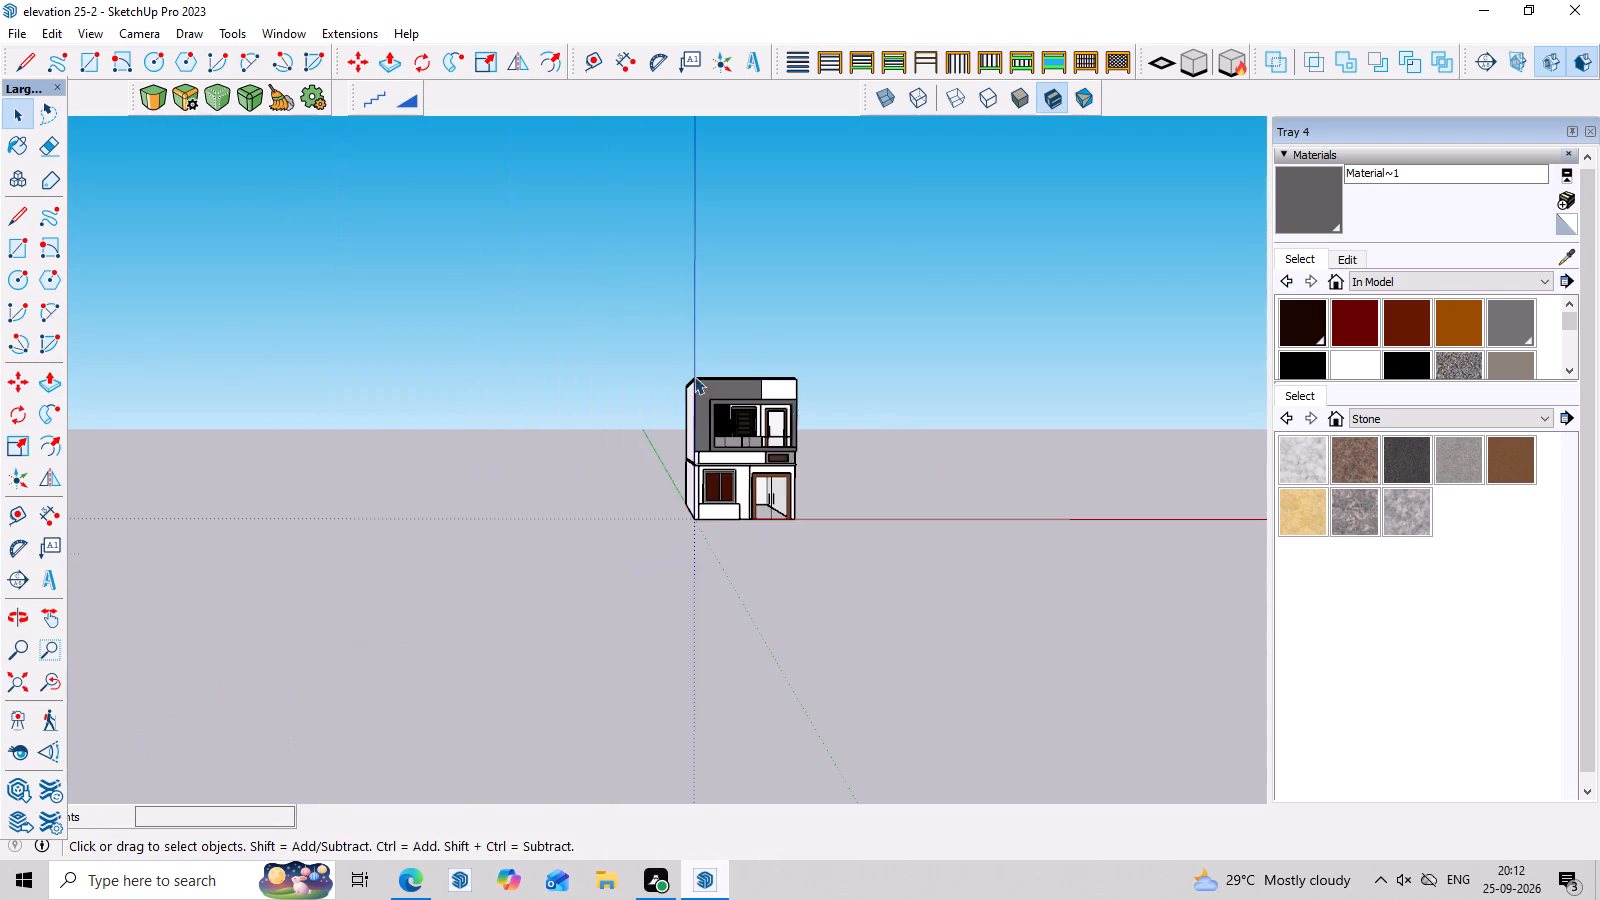
{"action": "scroll", "coordinate": [694, 376], "scroll_direction": "down", "scroll_amount": 7}
{"action": "middle_click_drag", "start_coordinate": [1035, 422], "coordinate": [1051, 483]}
{"action": "scroll", "coordinate": [863, 477], "scroll_direction": "up", "scroll_amount": 13}
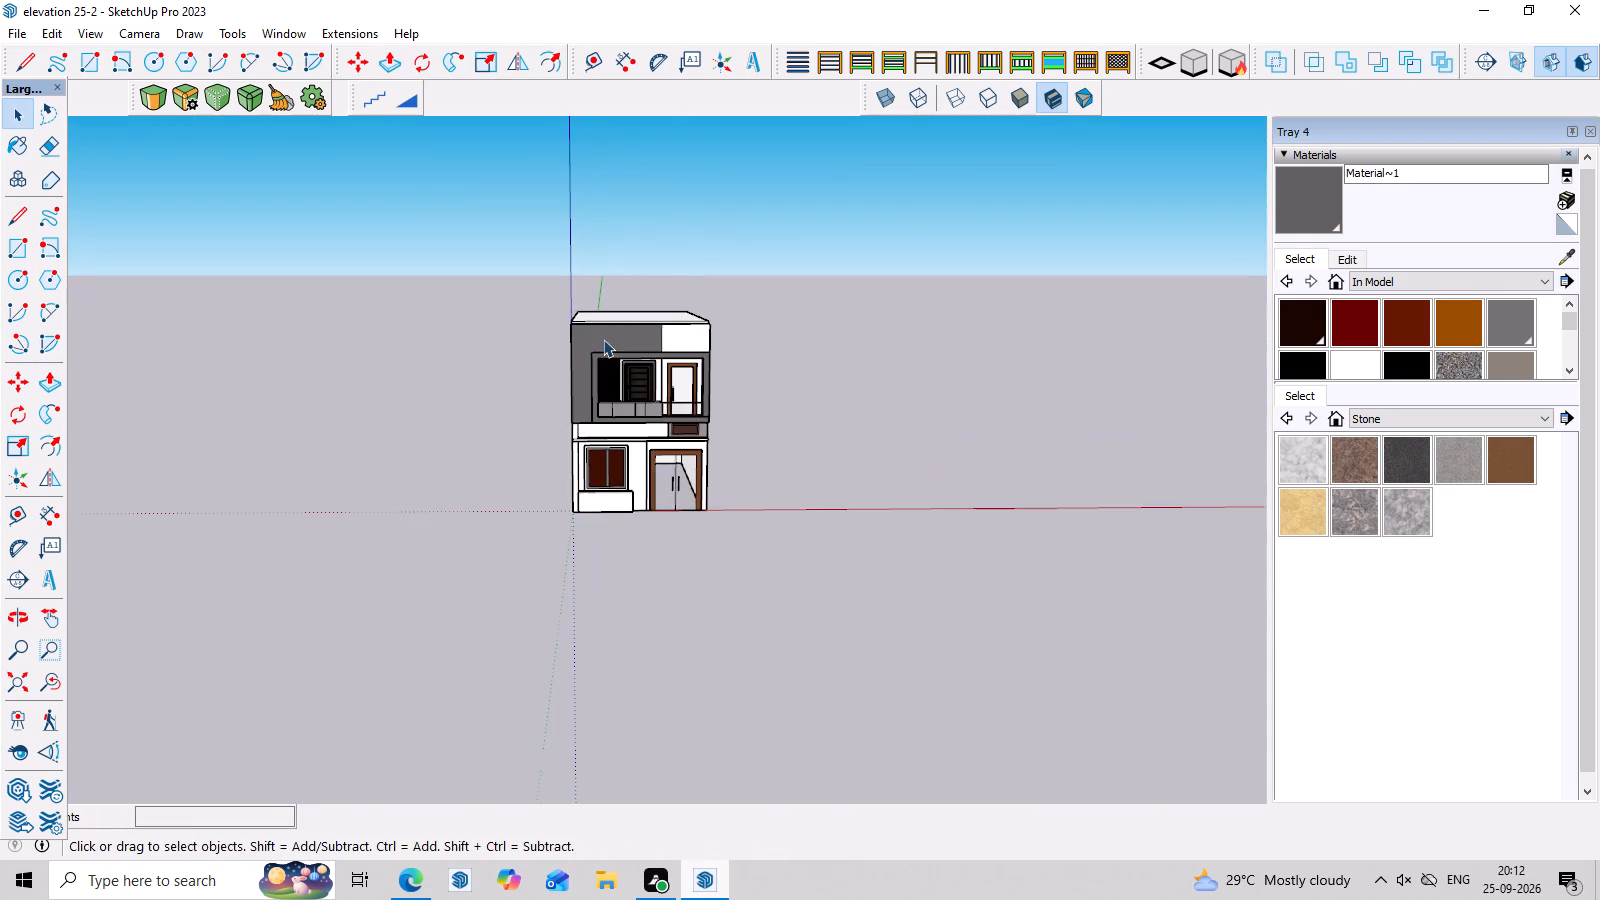
{"action": "middle_click_drag", "start_coordinate": [729, 550], "coordinate": [742, 424]}
{"action": "scroll", "coordinate": [695, 397], "scroll_direction": "up", "scroll_amount": 9}
{"action": "middle_click_drag", "start_coordinate": [777, 381], "coordinate": [752, 414]}
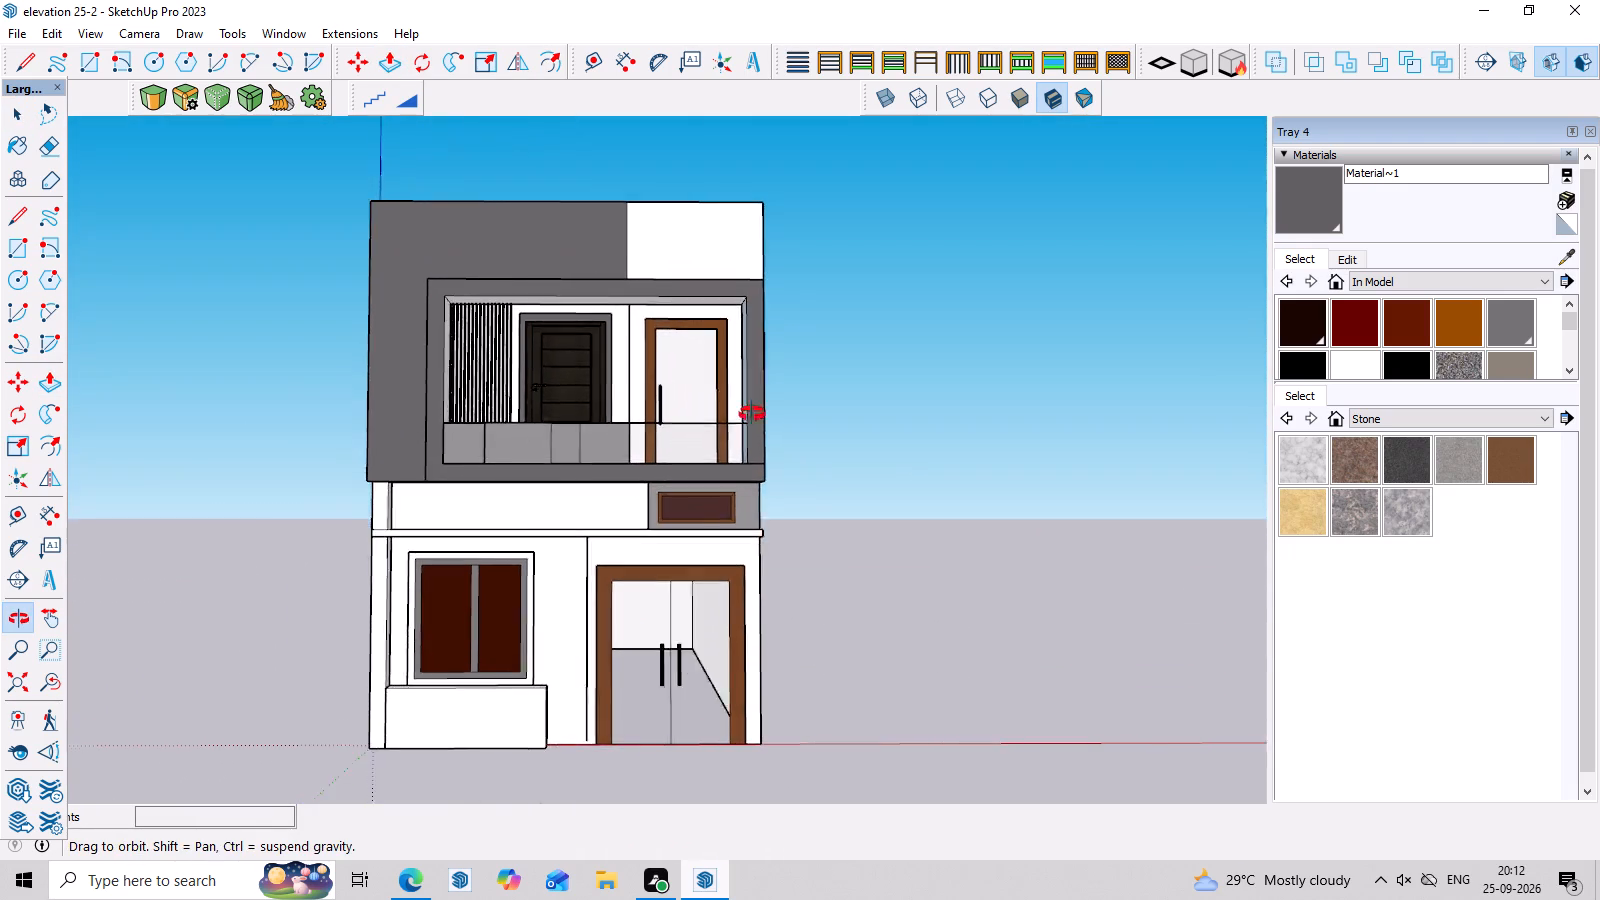
{"action": "middle_click_drag", "start_coordinate": [752, 414], "coordinate": [698, 422]}
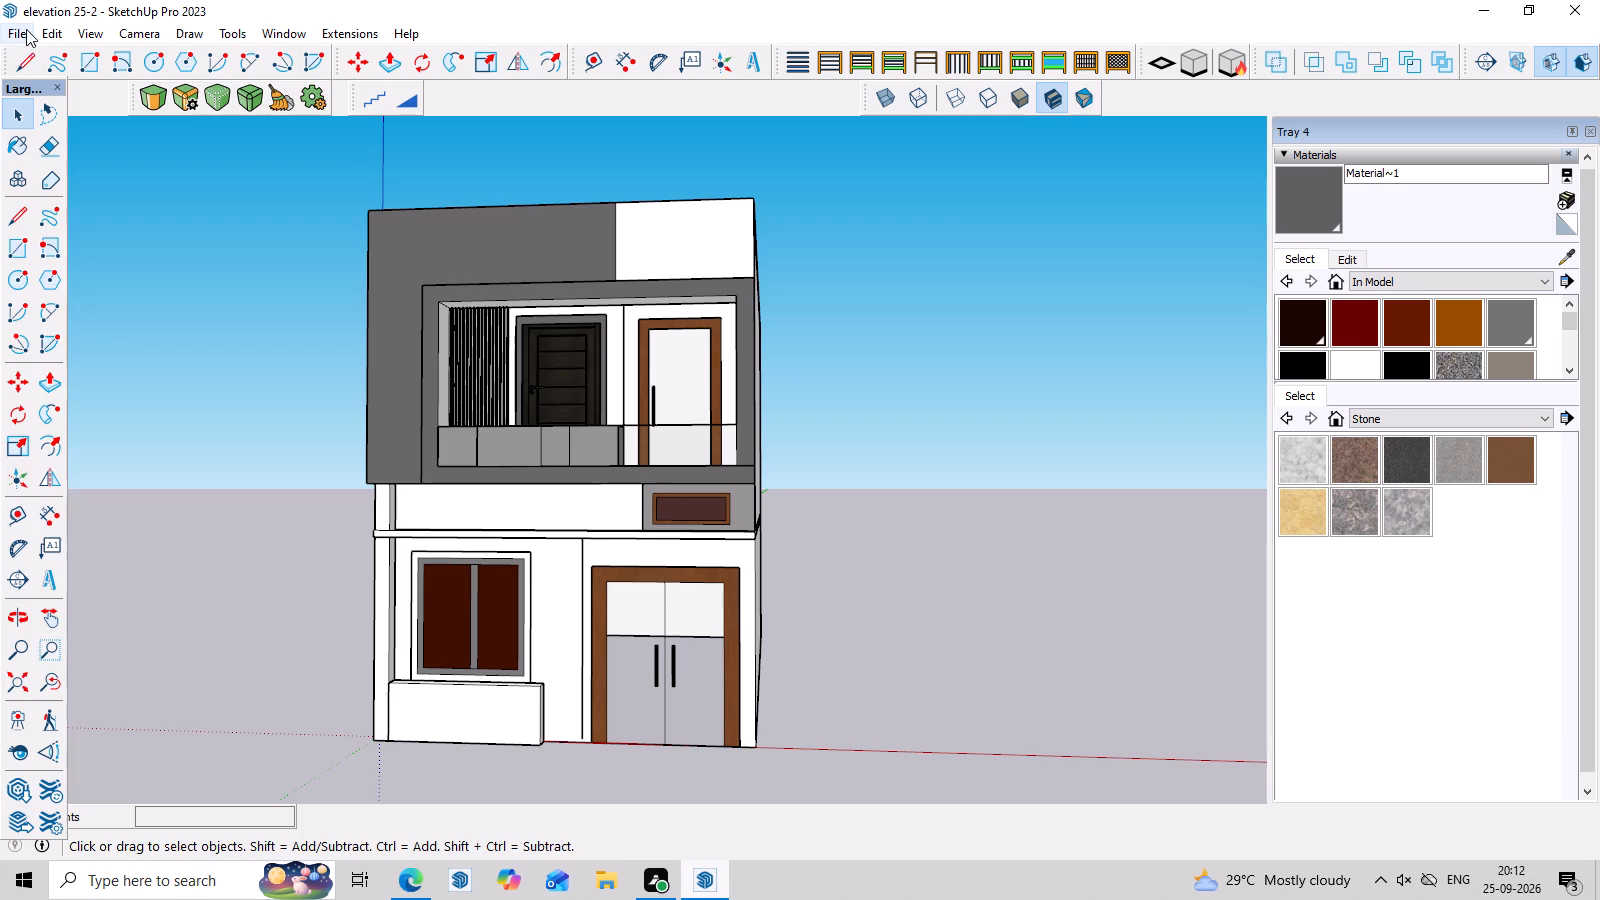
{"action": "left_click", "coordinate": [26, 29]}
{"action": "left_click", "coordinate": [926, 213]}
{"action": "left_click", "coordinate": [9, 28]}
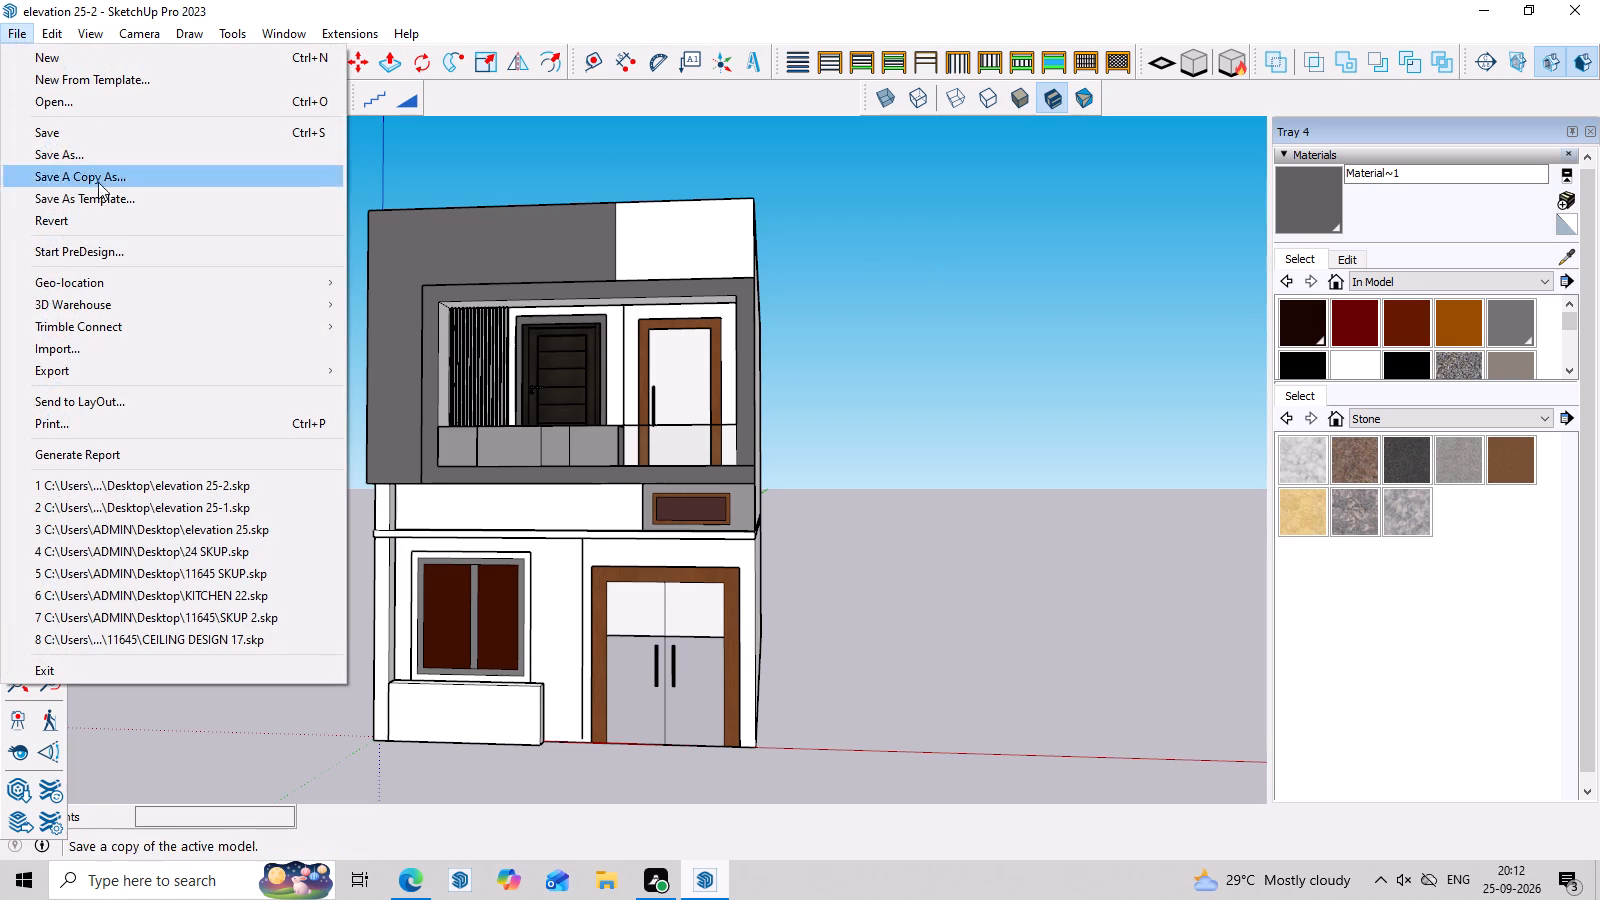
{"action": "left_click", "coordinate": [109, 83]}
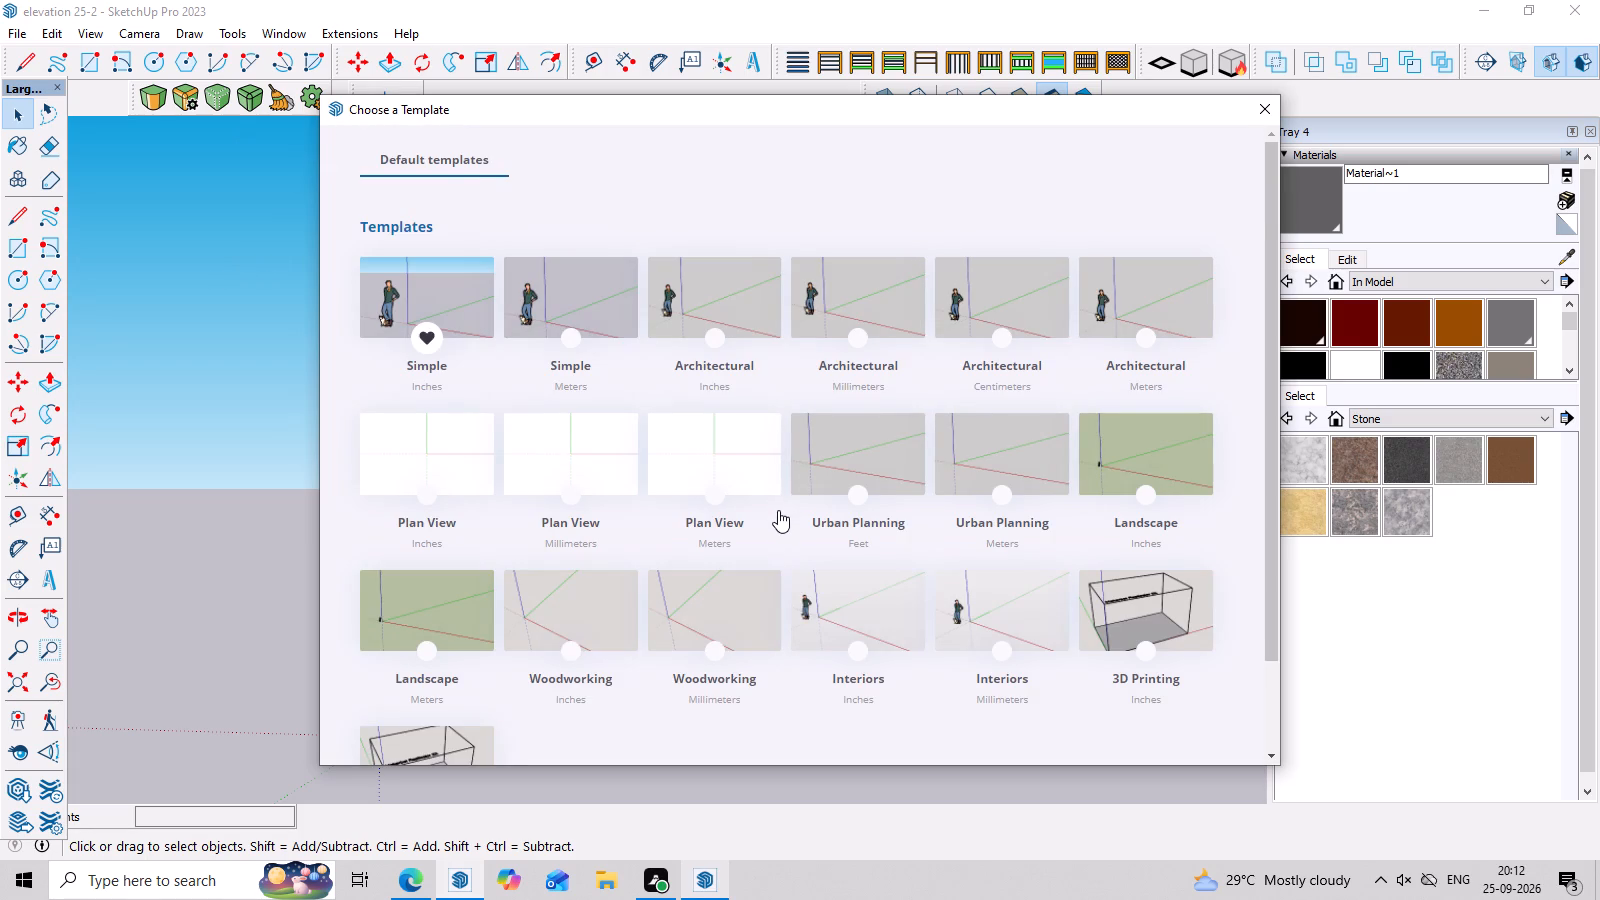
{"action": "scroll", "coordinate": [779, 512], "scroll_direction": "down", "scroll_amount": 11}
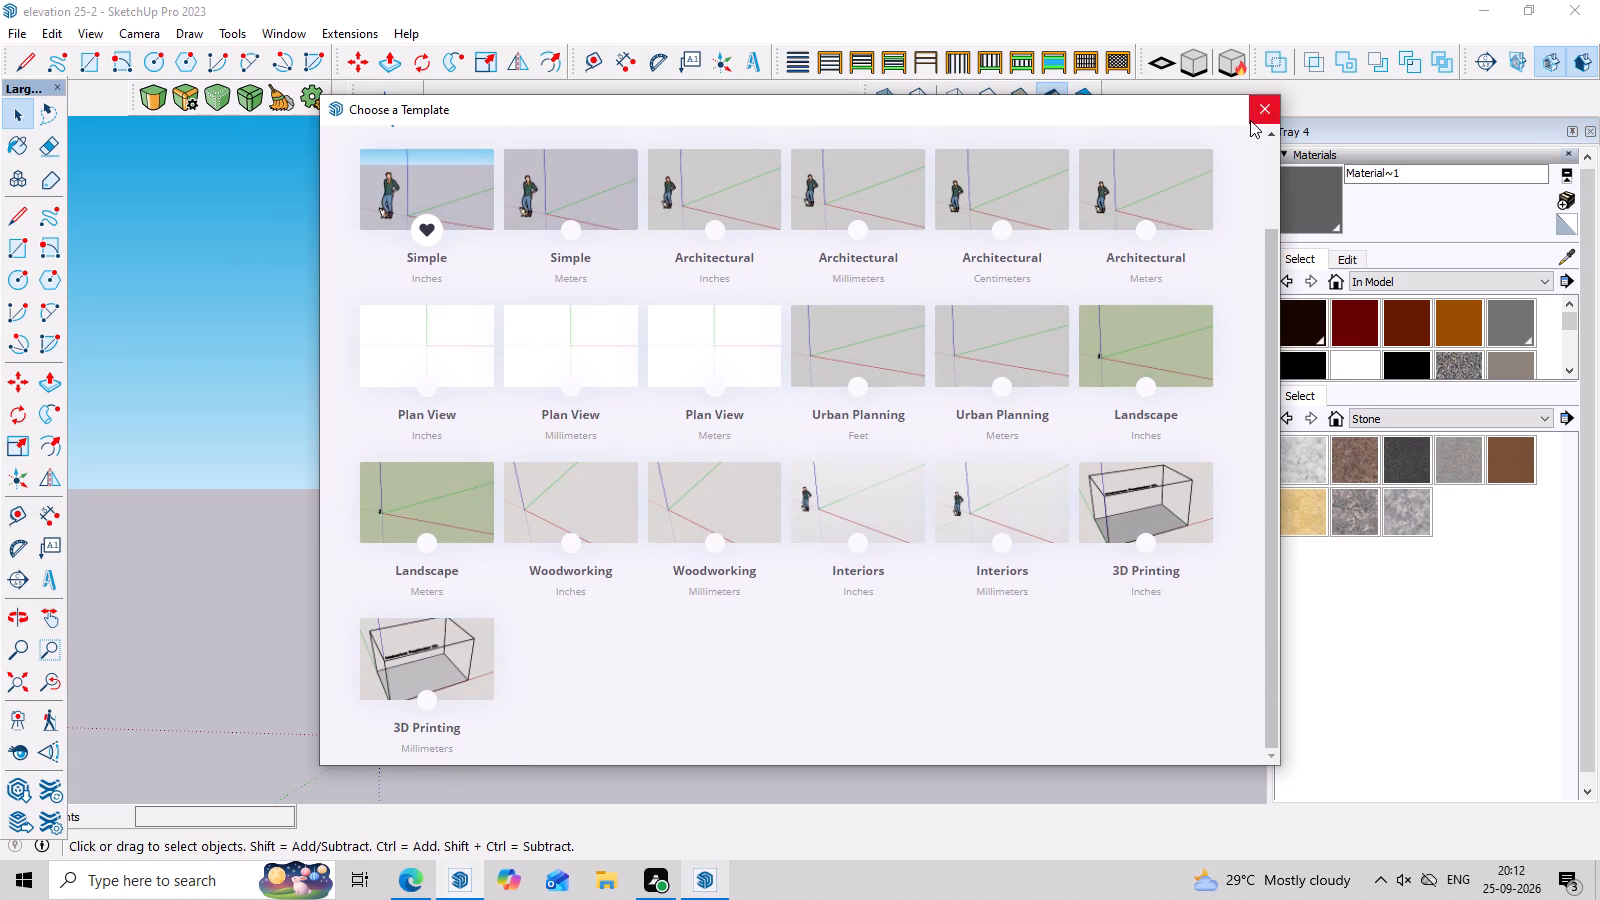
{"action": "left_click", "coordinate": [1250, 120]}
Open the recent model elevation 25-1, saving the changes to elevation 25-2.
{"action": "left_click", "coordinate": [19, 33]}
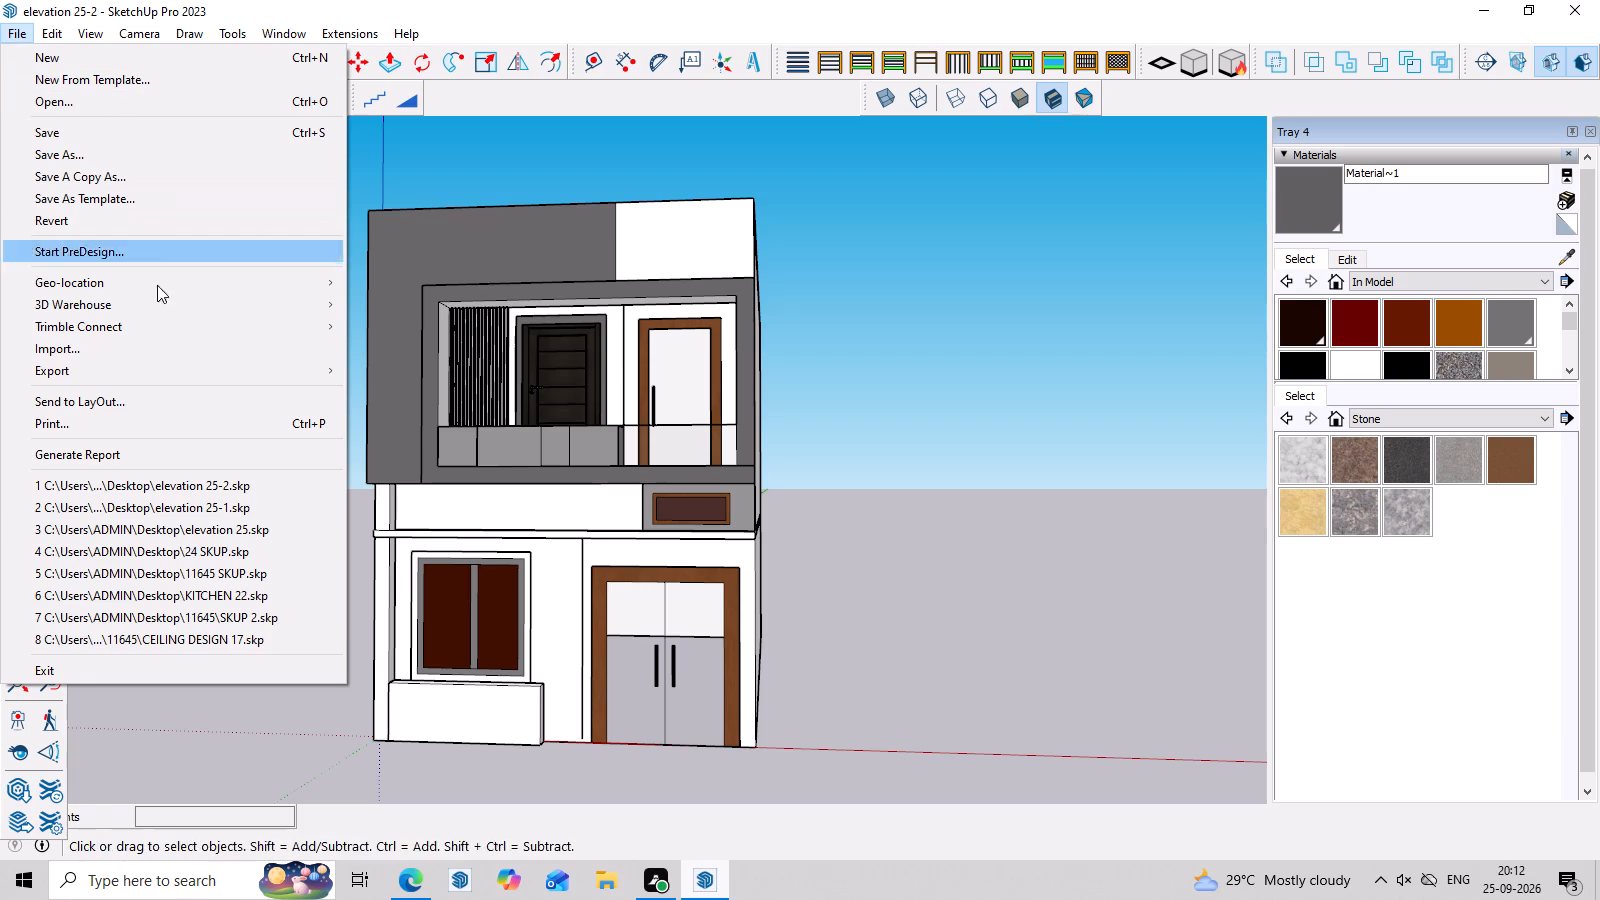
{"action": "left_click", "coordinate": [215, 511]}
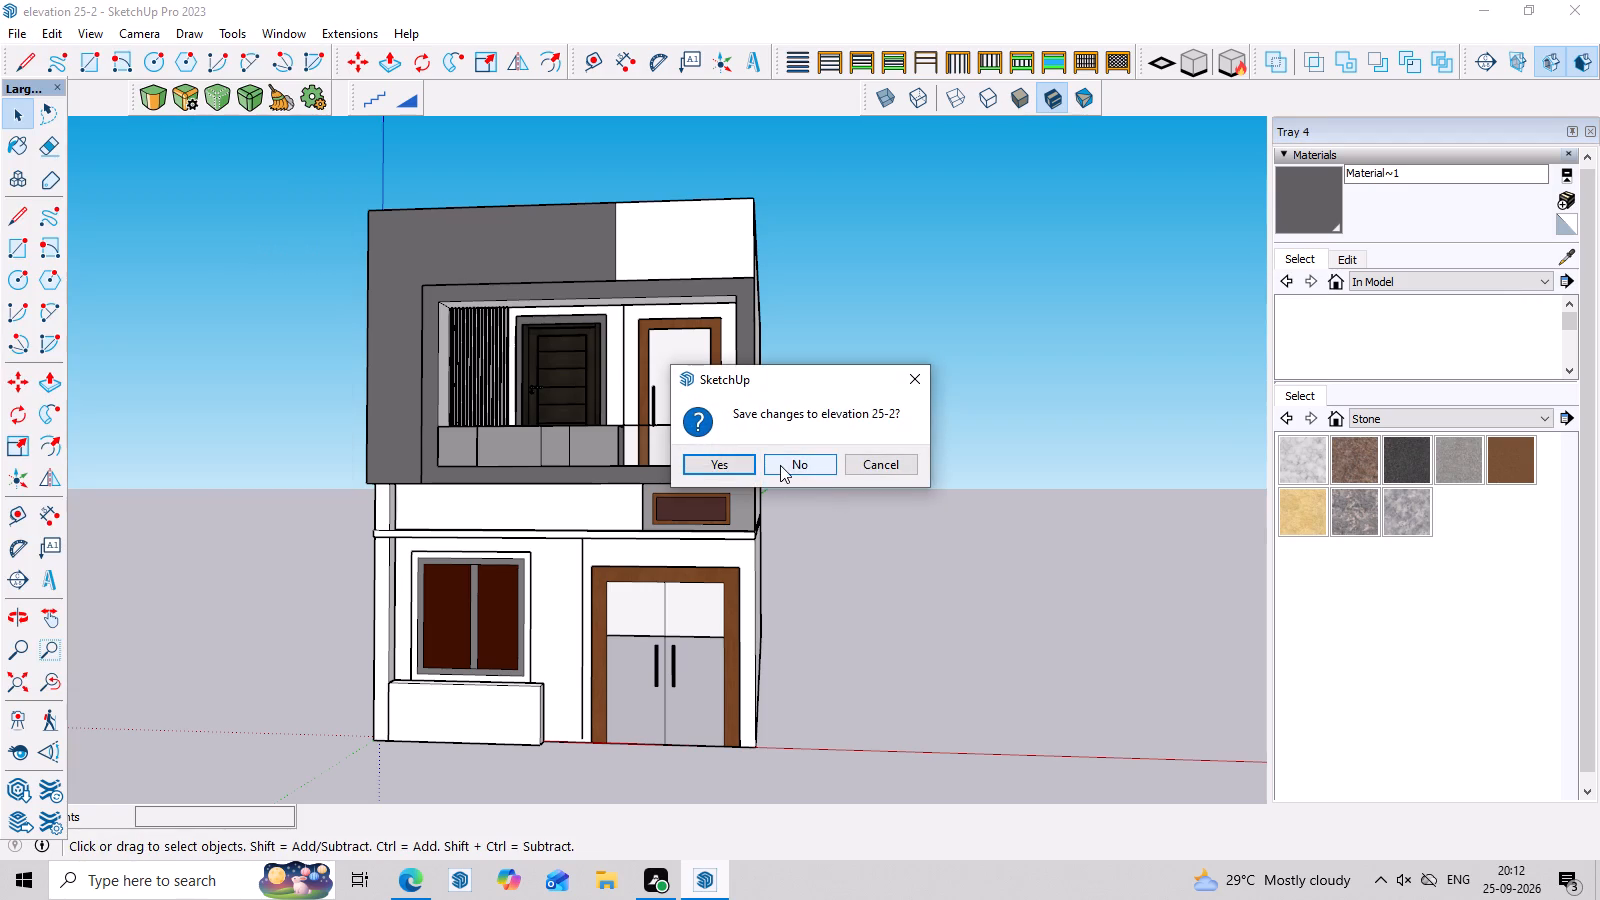
{"action": "left_click", "coordinate": [754, 465]}
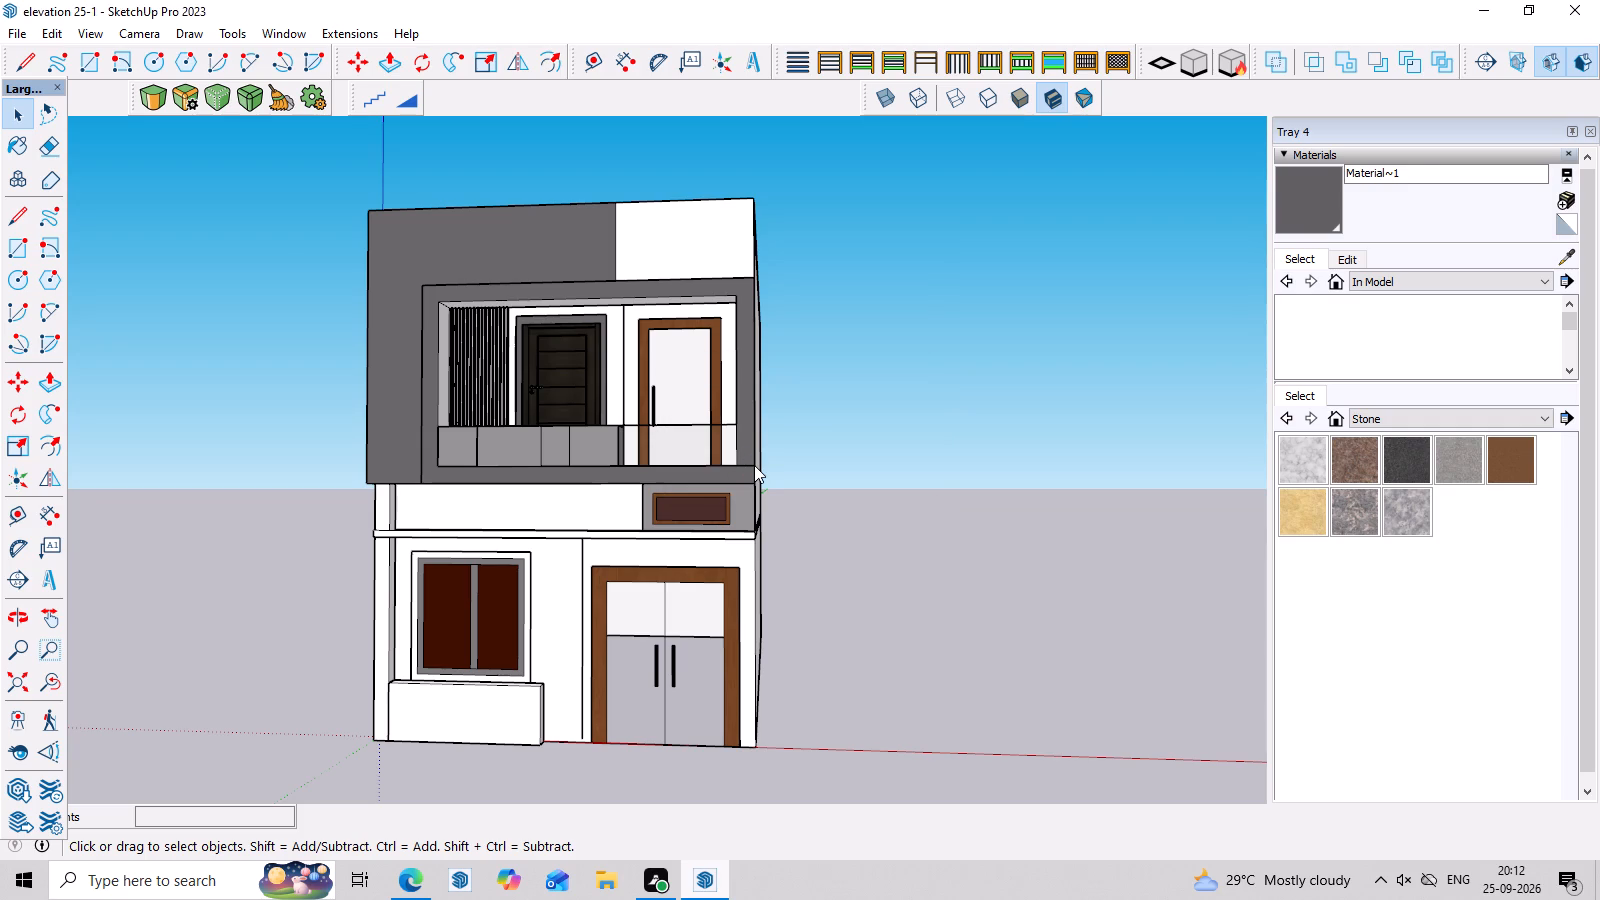
Examine the elevation 25-1 house from the front and from above.
{"action": "scroll", "coordinate": [754, 465], "scroll_direction": "down", "scroll_amount": 3}
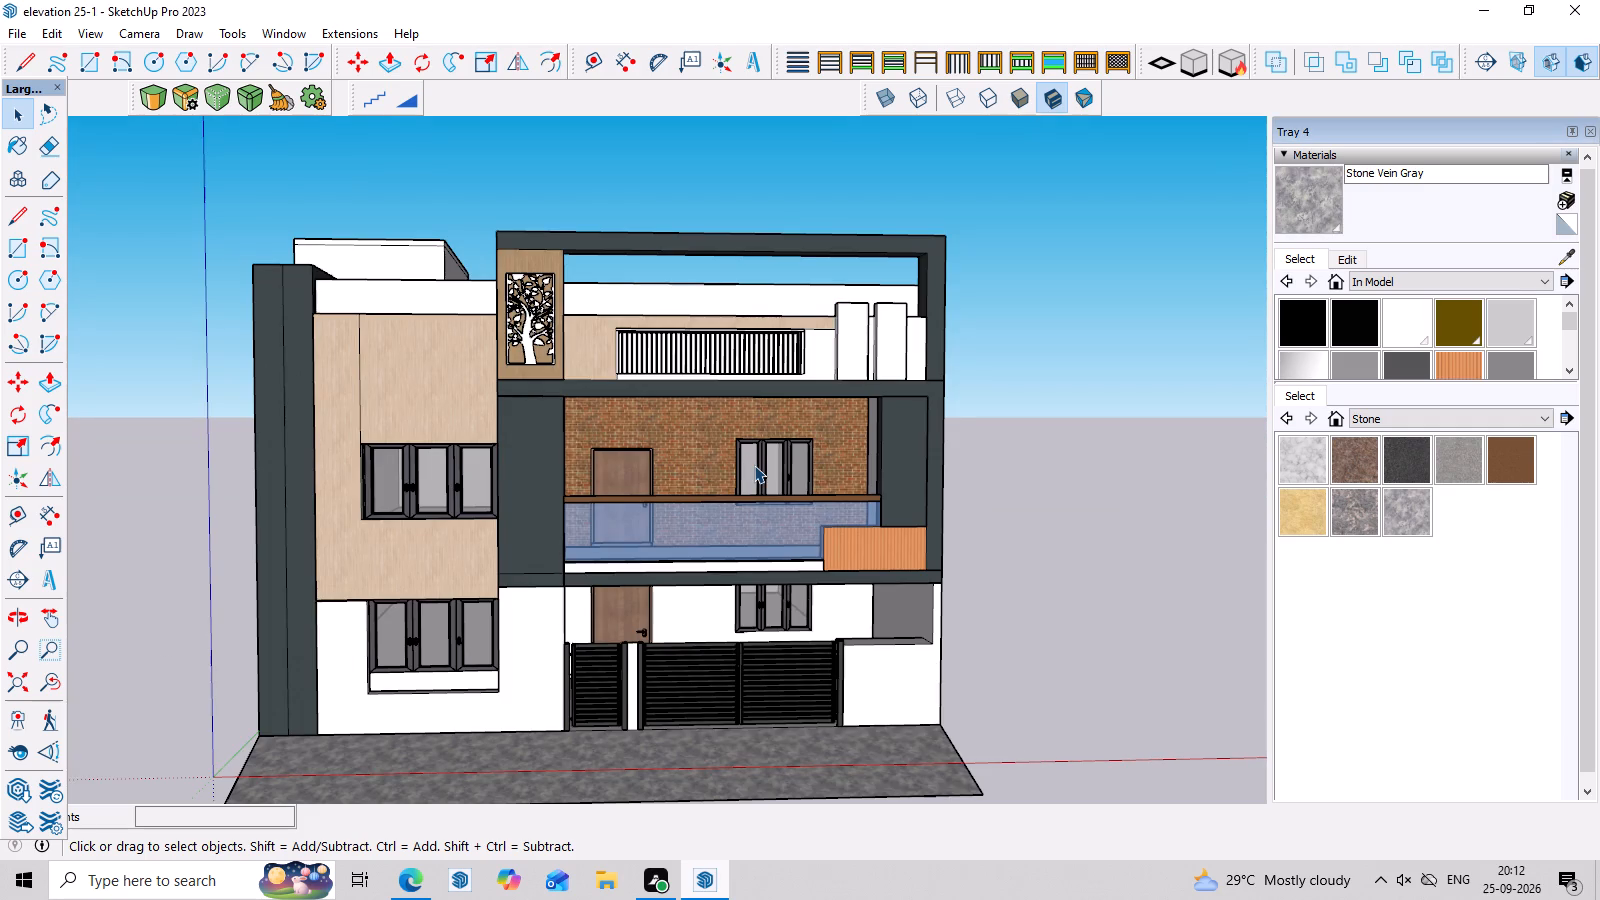
{"action": "scroll", "coordinate": [754, 465], "scroll_direction": "down", "scroll_amount": 2}
{"action": "middle_click_drag", "start_coordinate": [865, 444], "coordinate": [858, 620]}
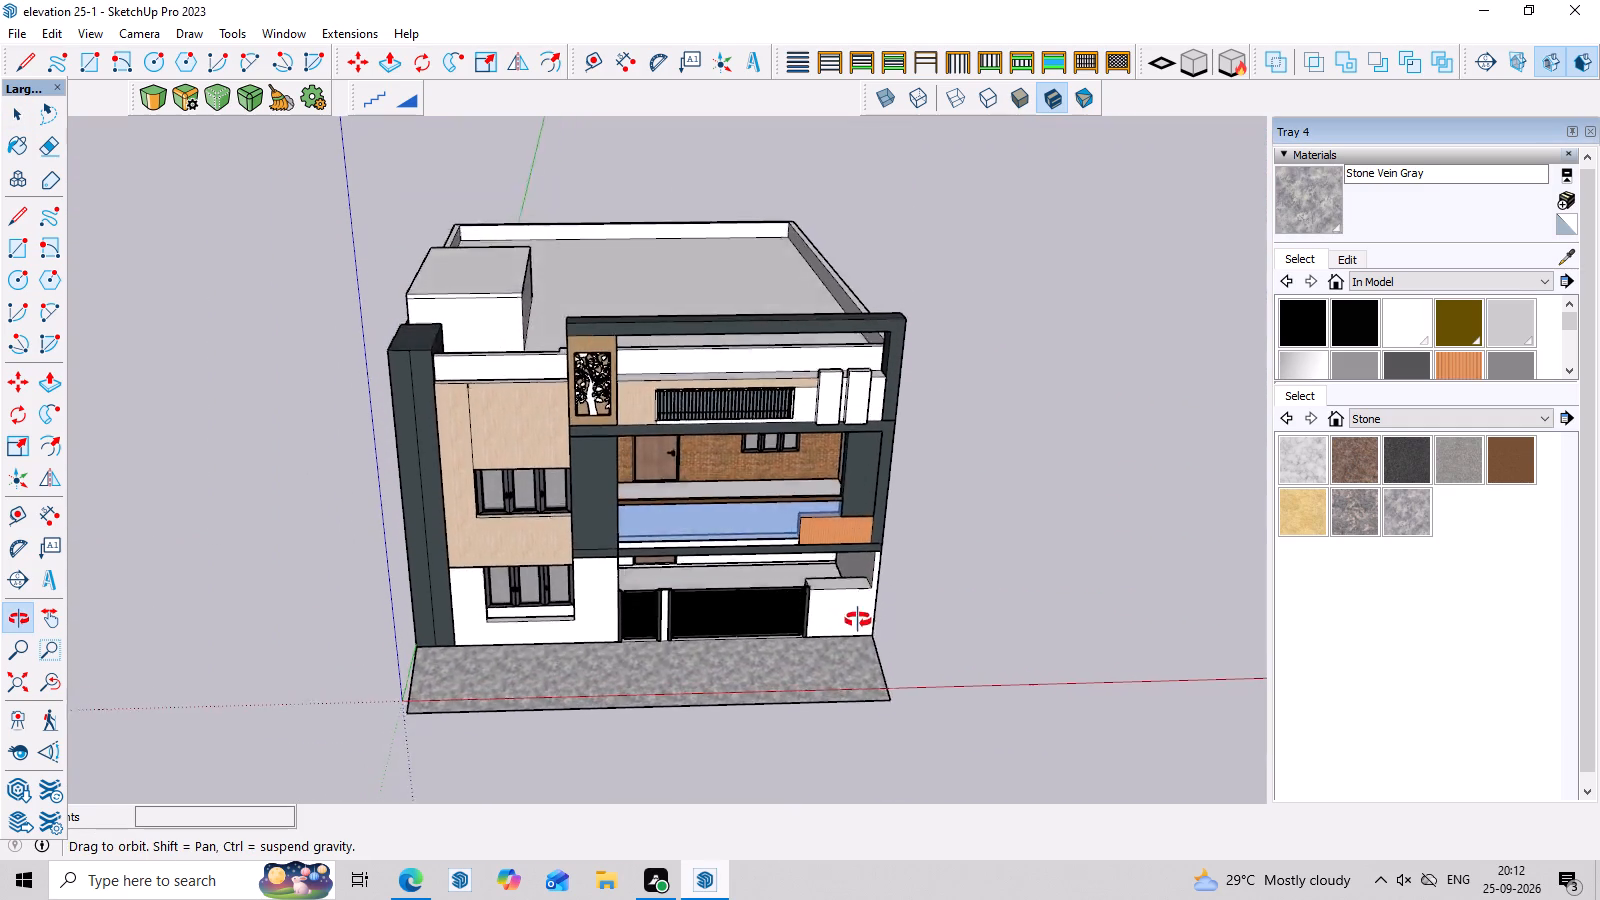
{"action": "middle_click_drag", "start_coordinate": [858, 620], "coordinate": [838, 445]}
{"action": "scroll", "coordinate": [838, 445], "scroll_direction": "up", "scroll_amount": 4}
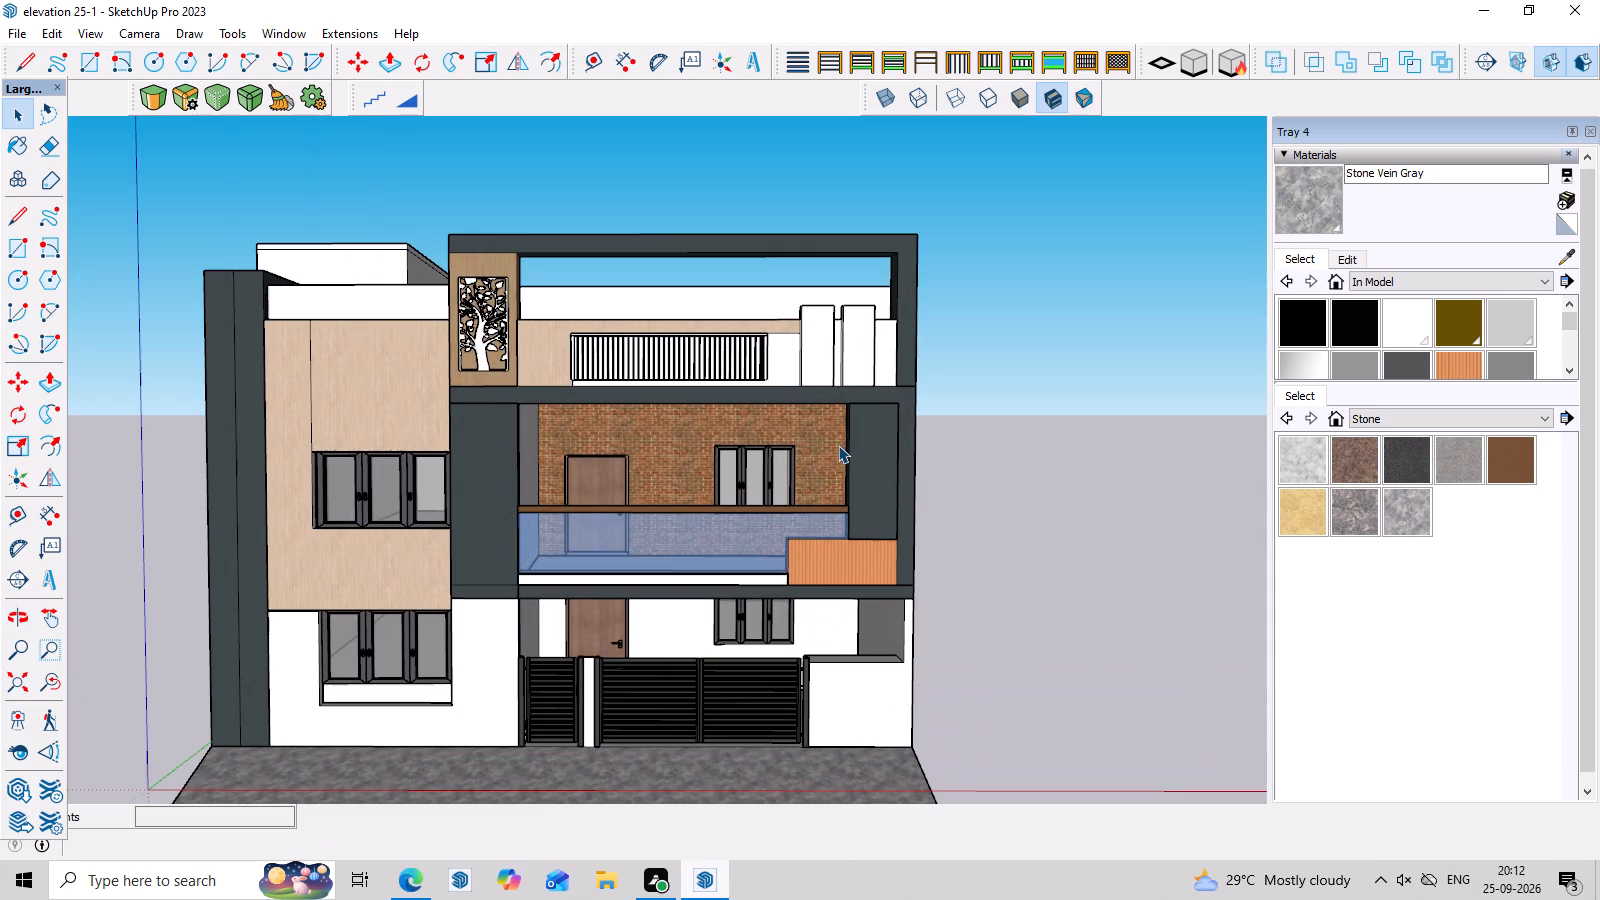
{"action": "scroll", "coordinate": [838, 445], "scroll_direction": "down", "scroll_amount": 3}
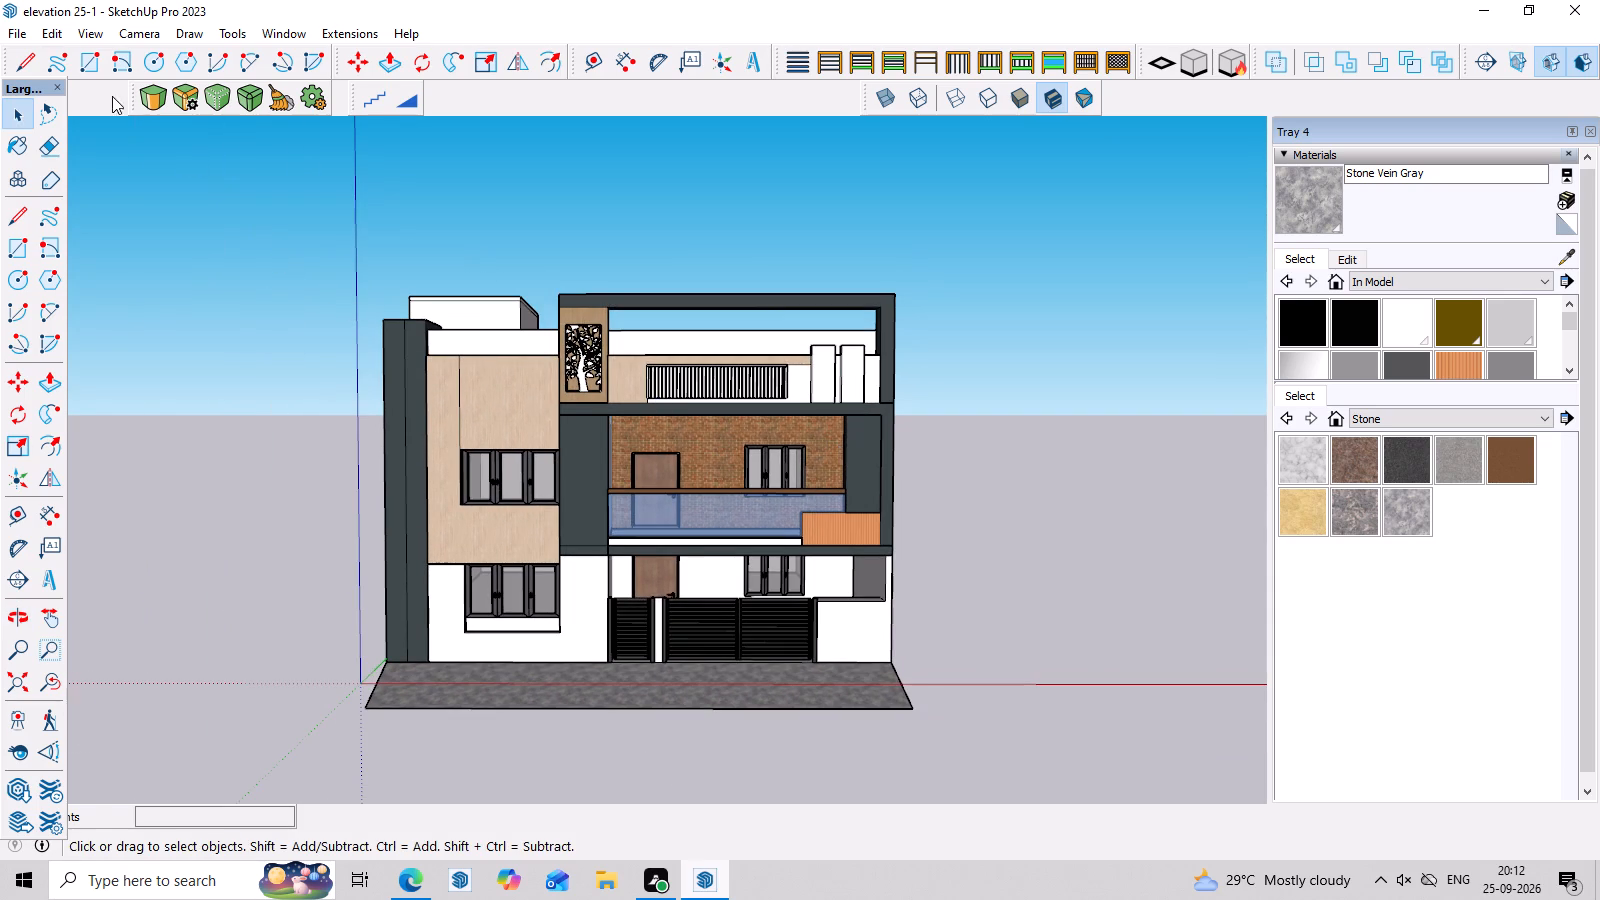
Open the recent model 24 SKUP and look over its row of houses.
{"action": "left_click", "coordinate": [19, 31]}
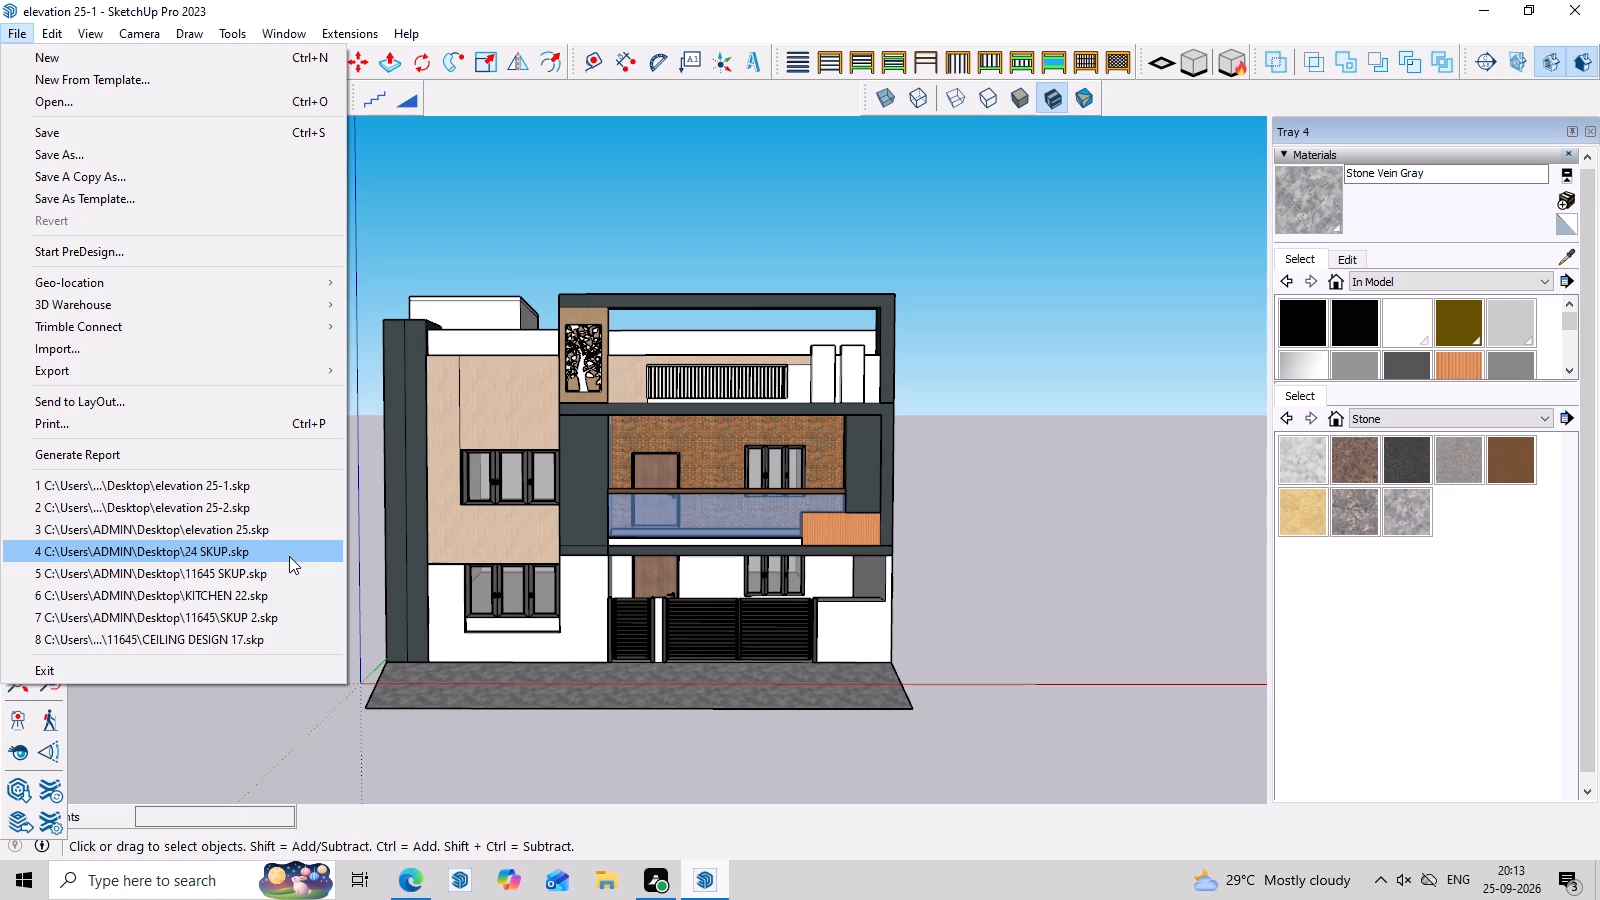
{"action": "left_click", "coordinate": [289, 556]}
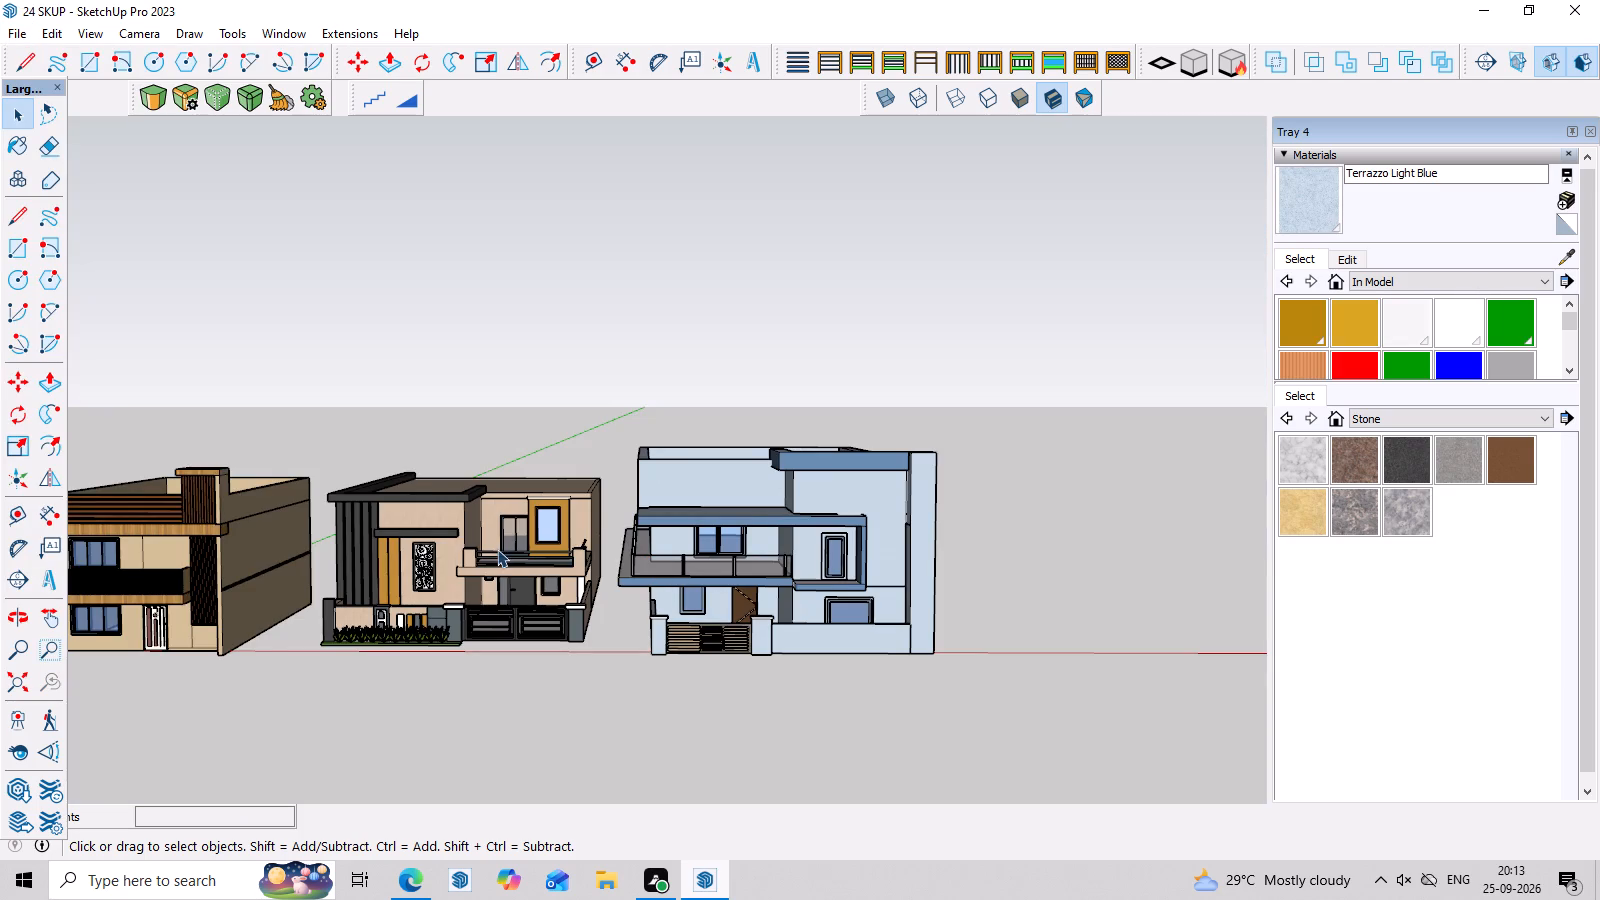
{"action": "scroll", "coordinate": [497, 549], "scroll_direction": "up", "scroll_amount": 3}
{"action": "scroll", "coordinate": [496, 549], "scroll_direction": "down", "scroll_amount": 4}
Reopen the recent model elevation 25-2 and return to the two-storey house facade.
{"action": "left_click", "coordinate": [12, 35]}
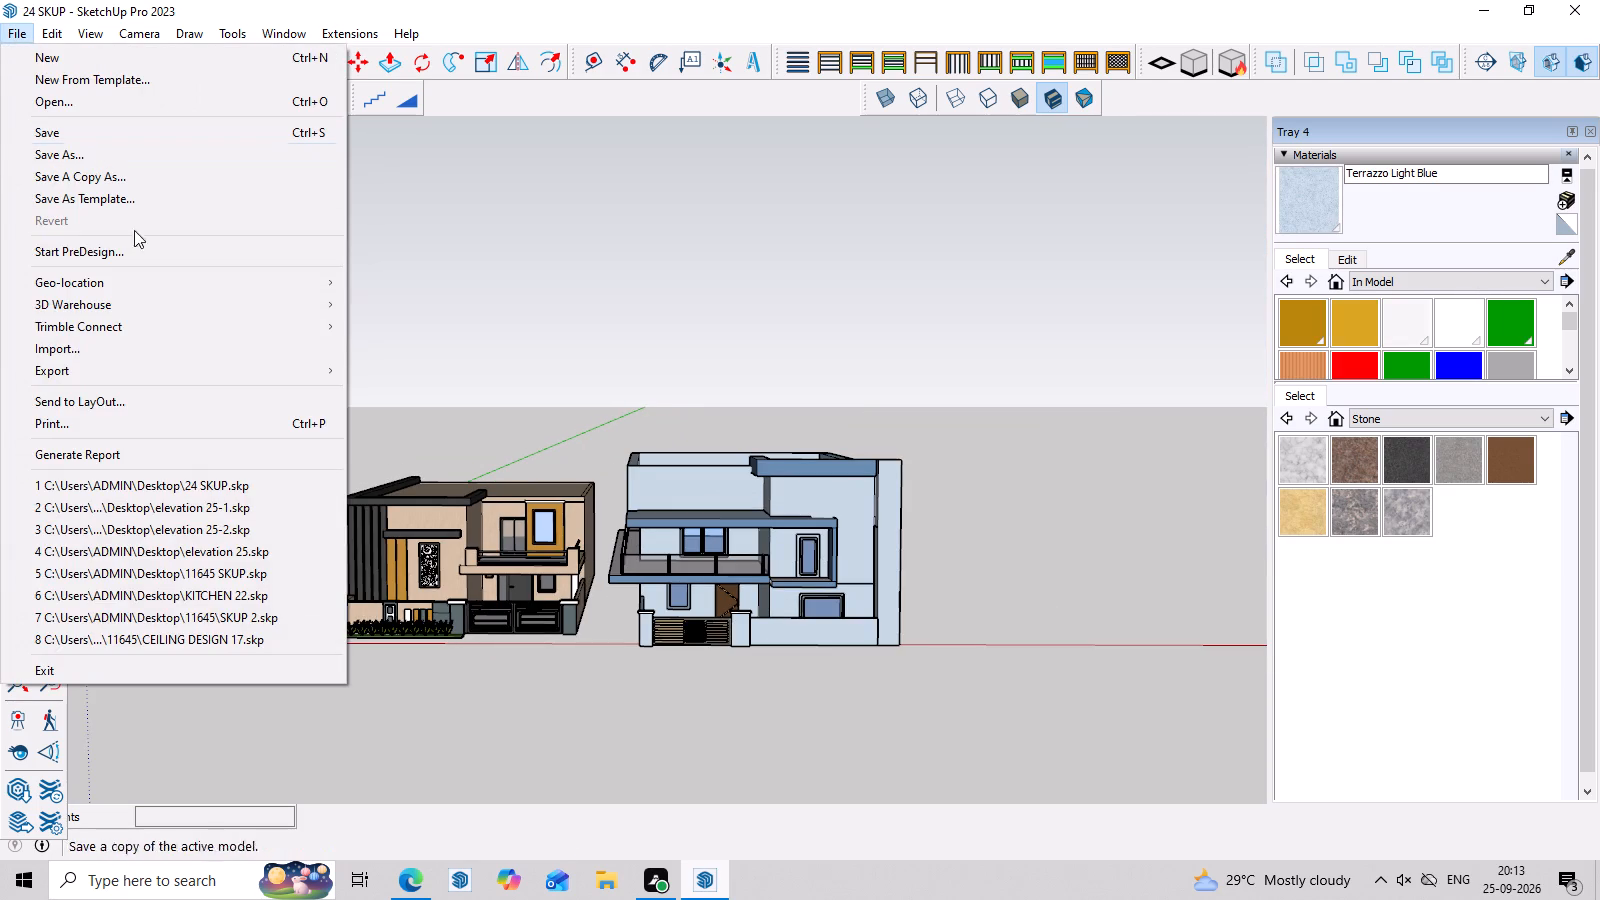
{"action": "left_click", "coordinate": [245, 529]}
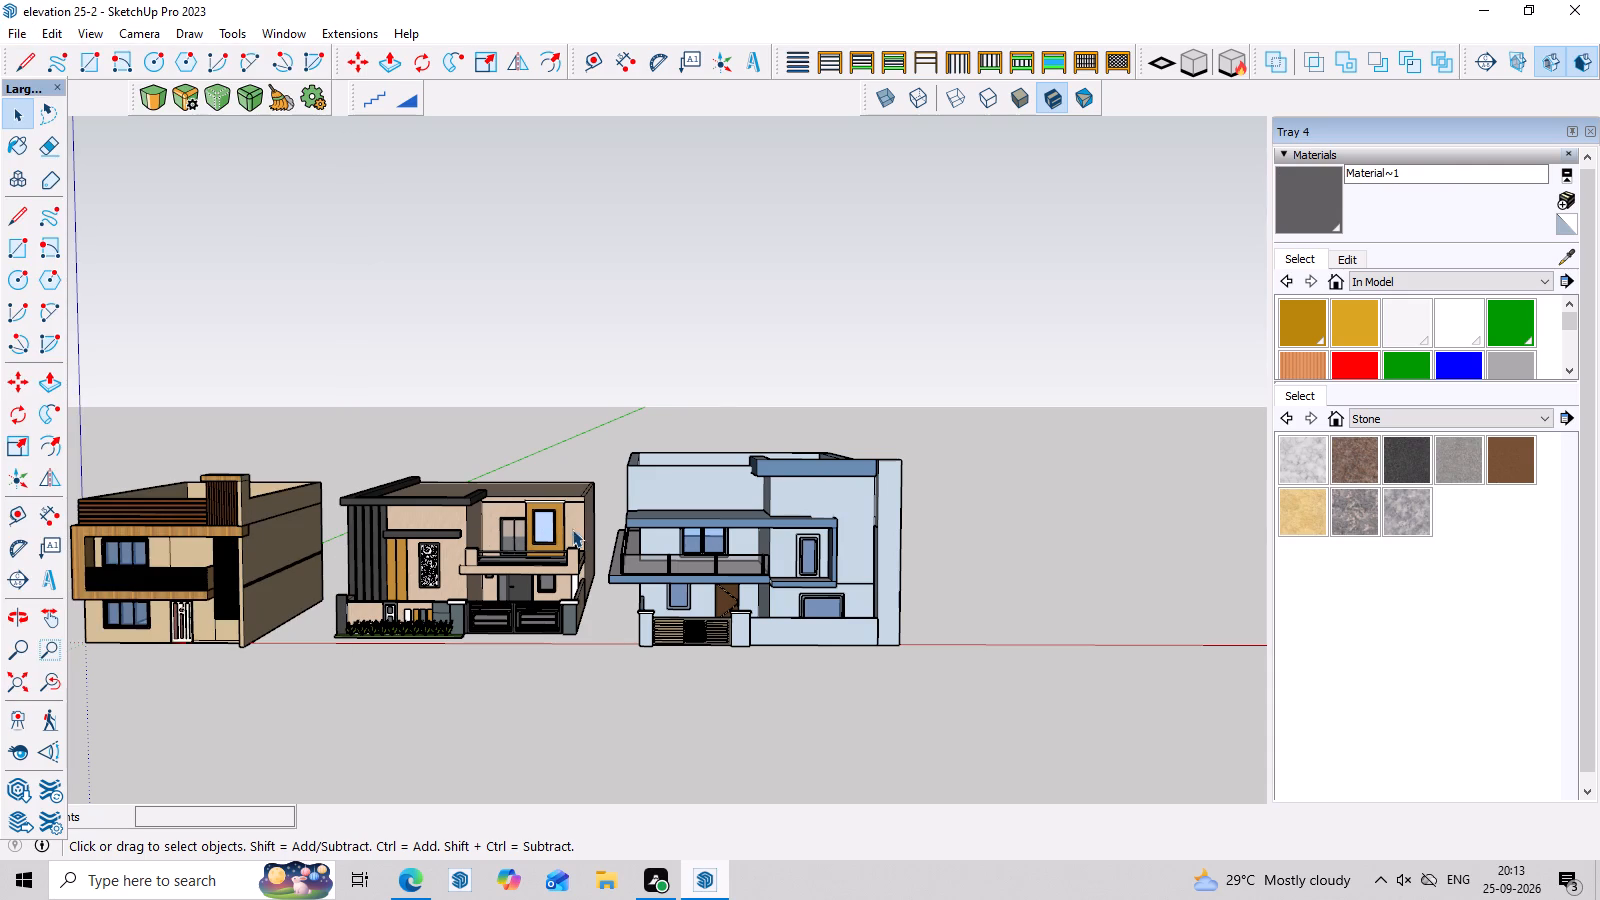
{"action": "scroll", "coordinate": [652, 538], "scroll_direction": "down", "scroll_amount": 4}
{"action": "scroll", "coordinate": [663, 539], "scroll_direction": "up", "scroll_amount": 4}
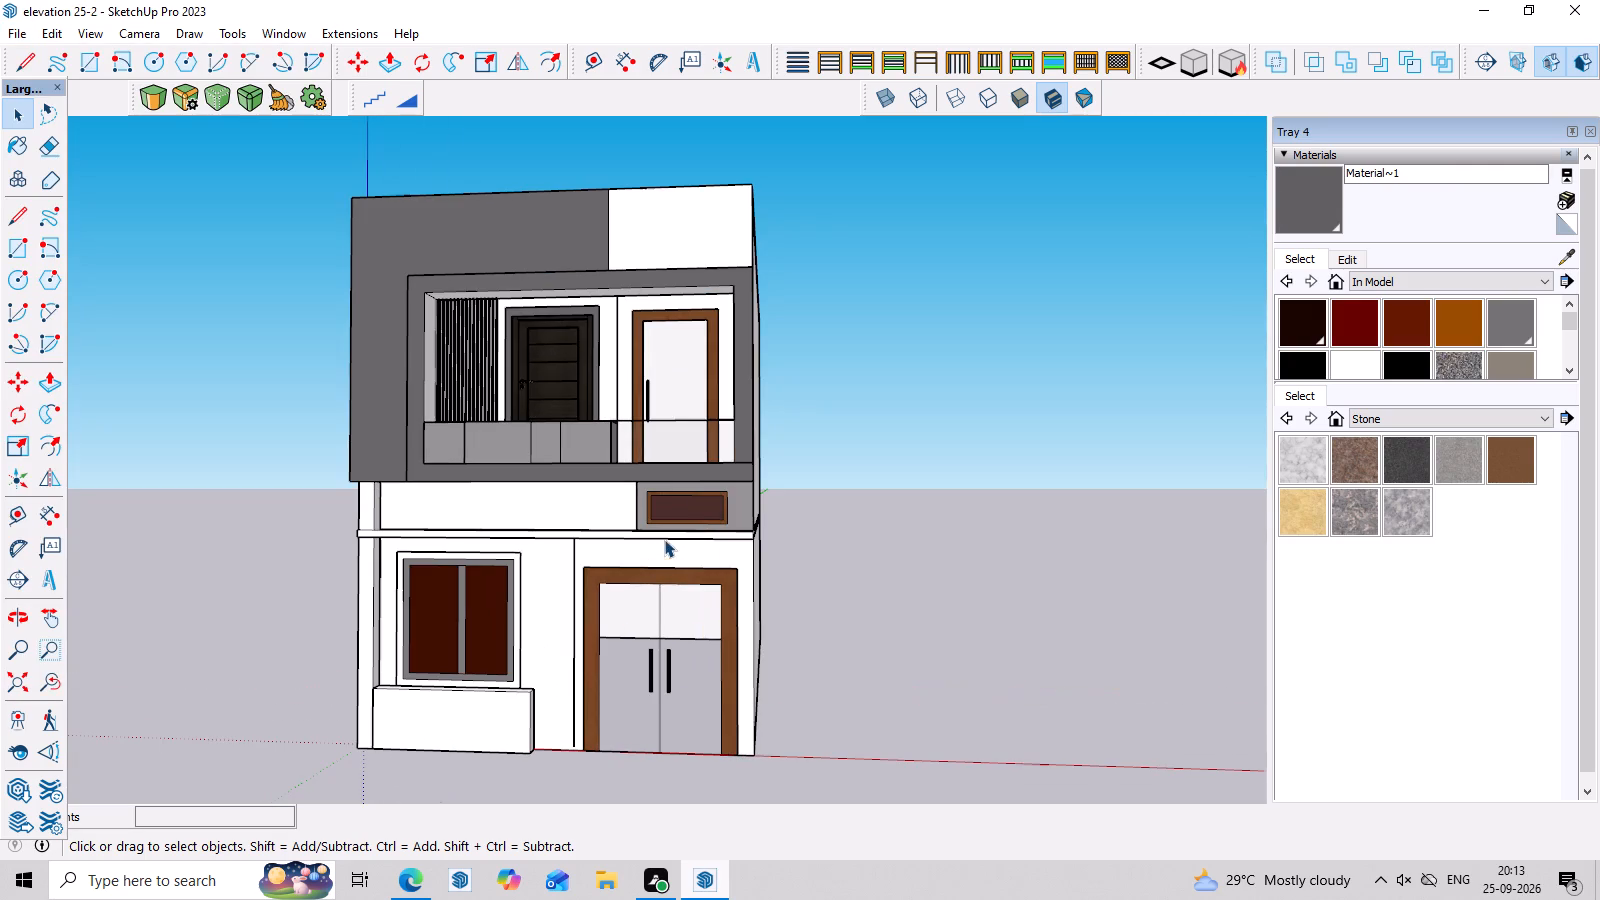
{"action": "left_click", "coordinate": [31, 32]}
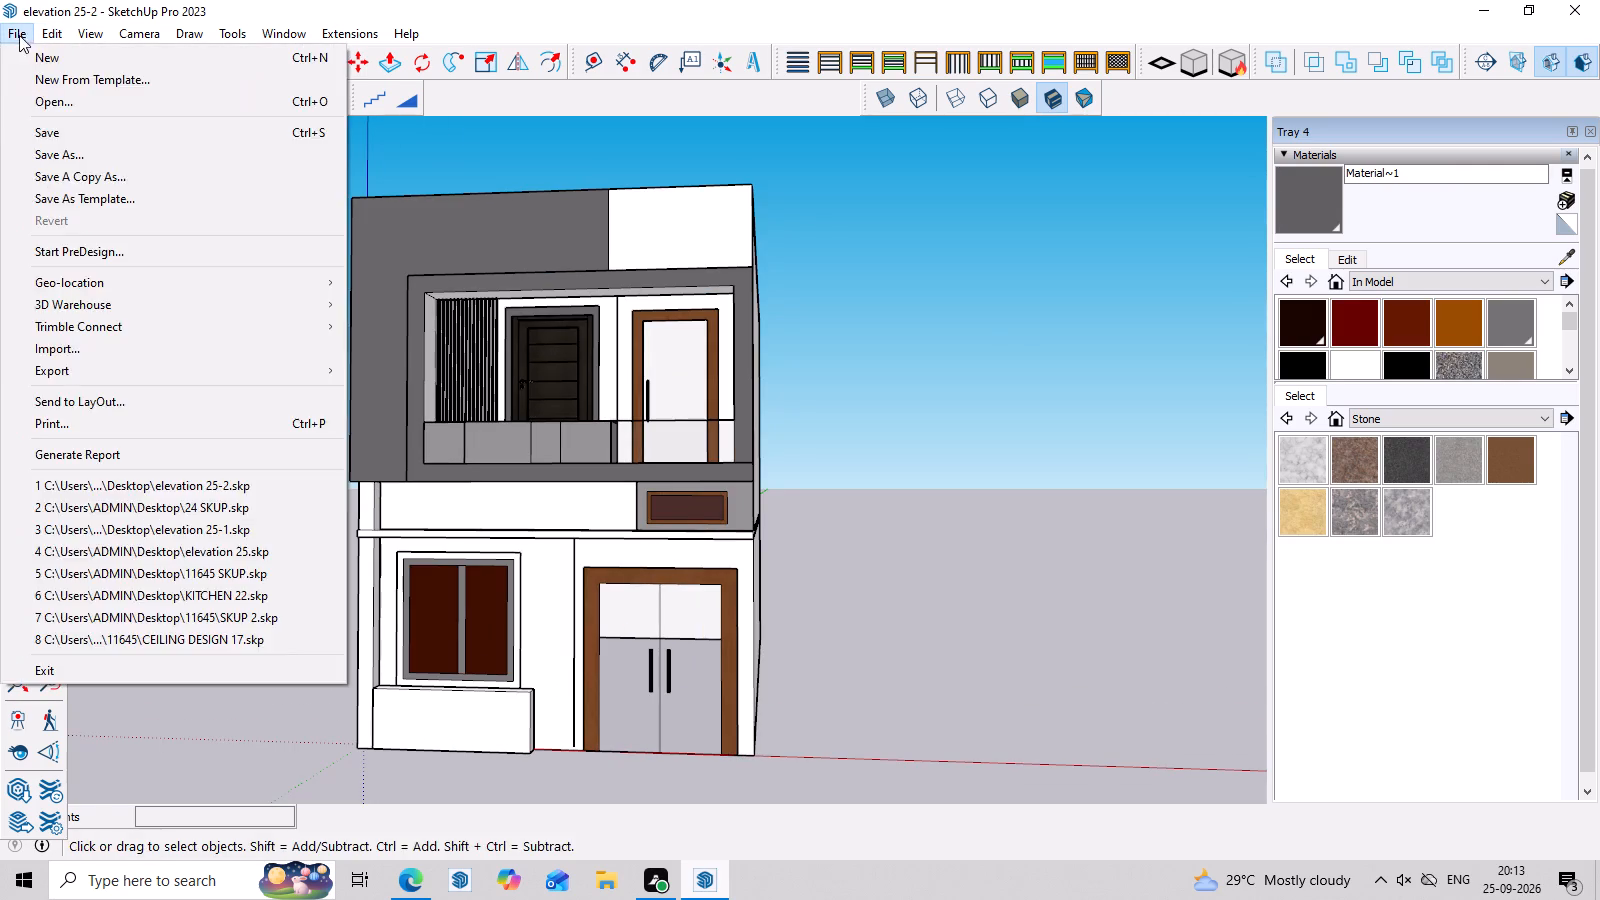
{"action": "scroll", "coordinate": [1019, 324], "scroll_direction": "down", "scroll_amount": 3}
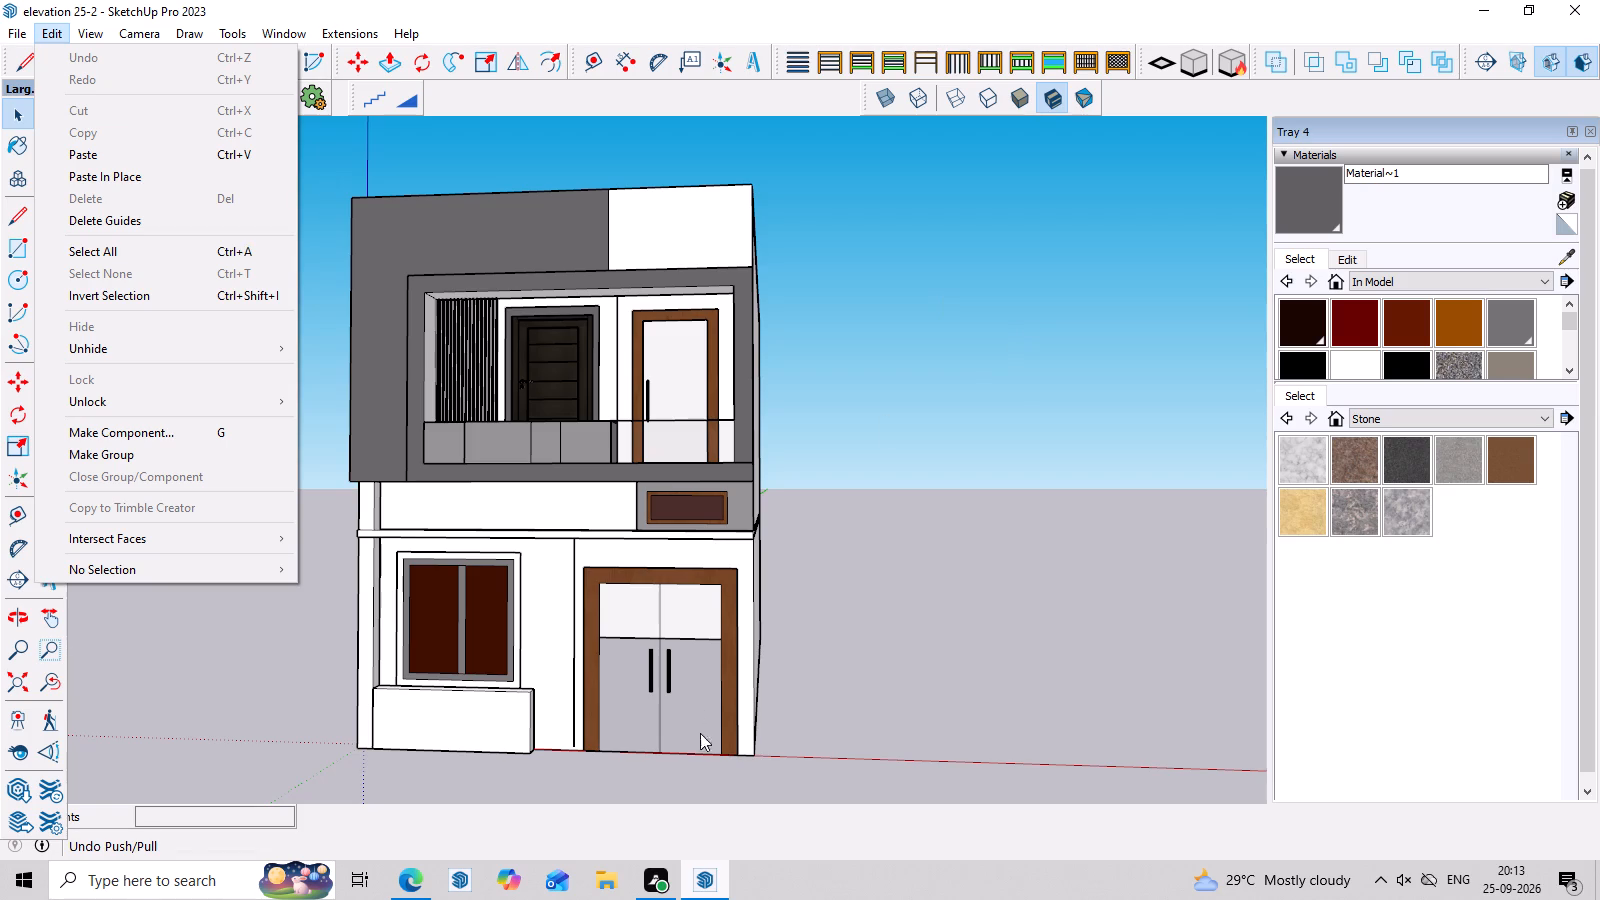